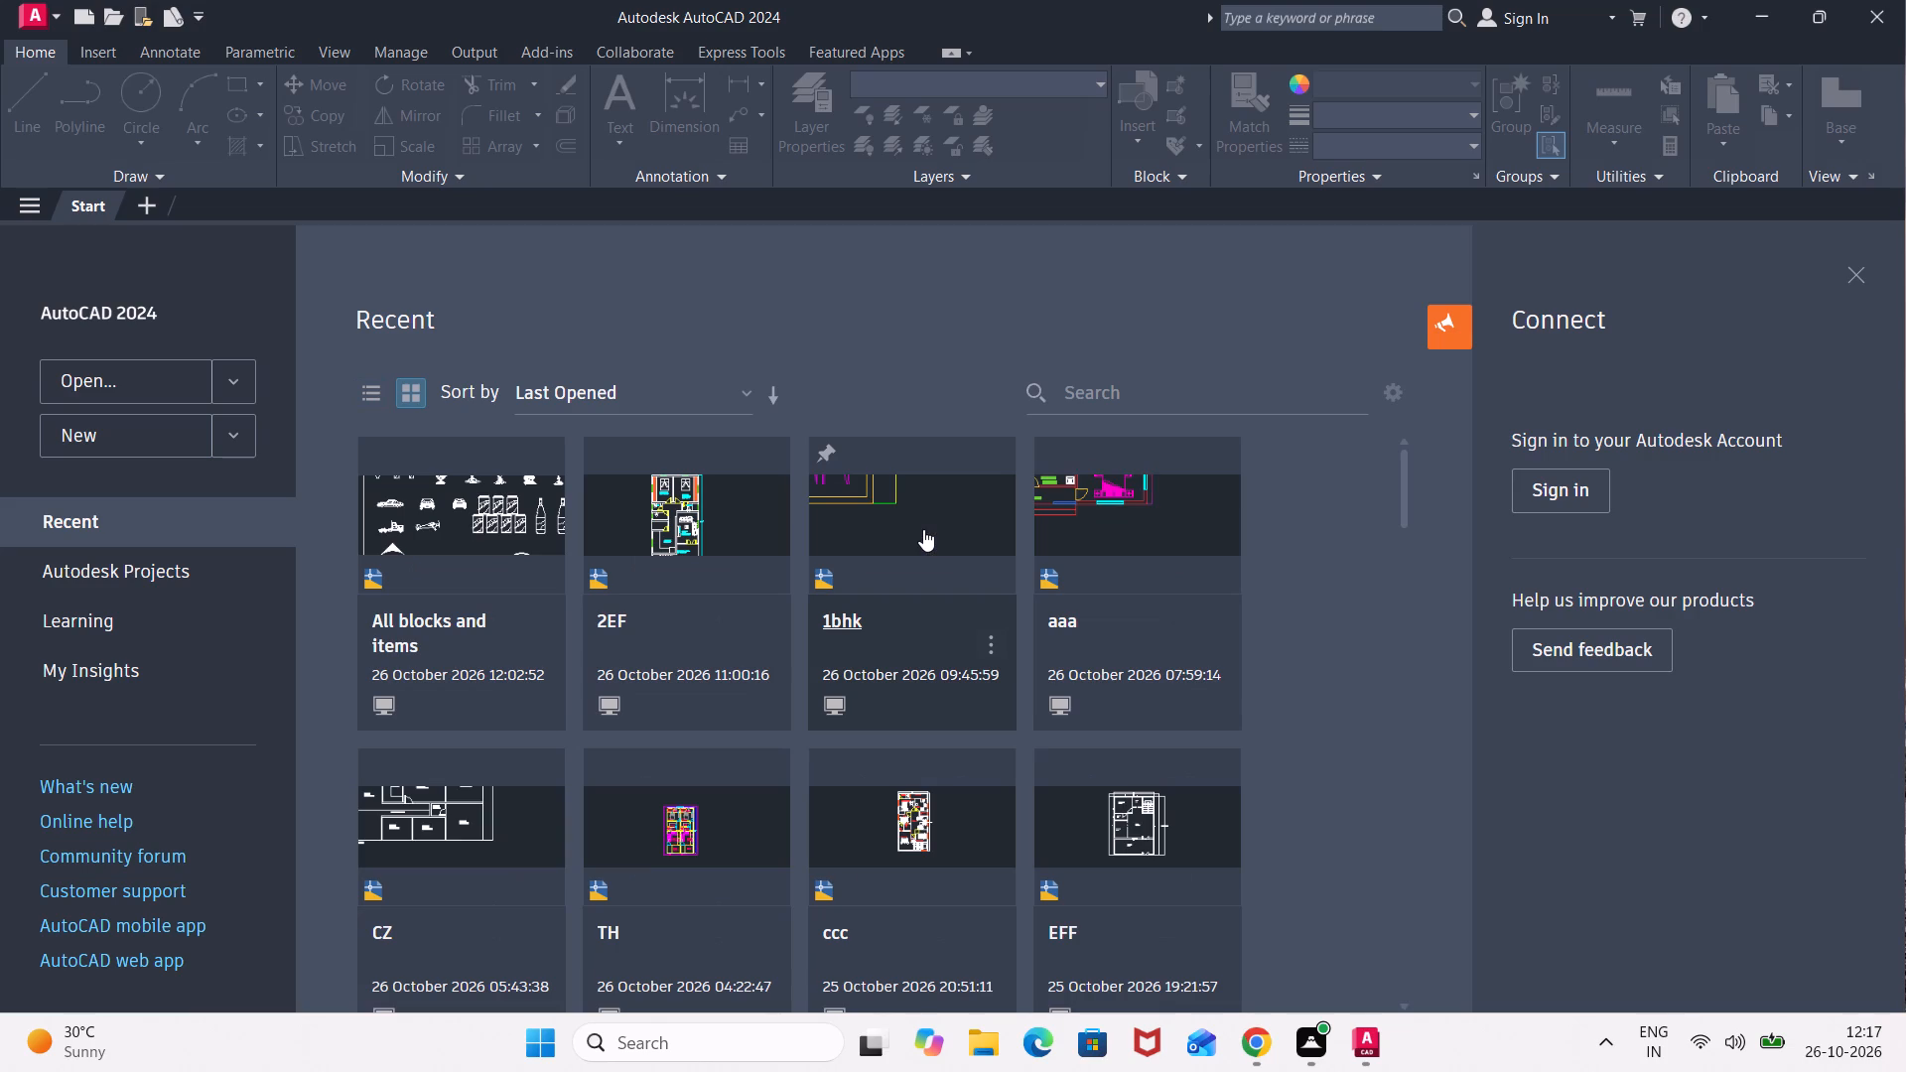
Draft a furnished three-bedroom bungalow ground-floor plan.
Create a new blank drawing.
{"action": "double_click", "coordinate": [173, 436]}
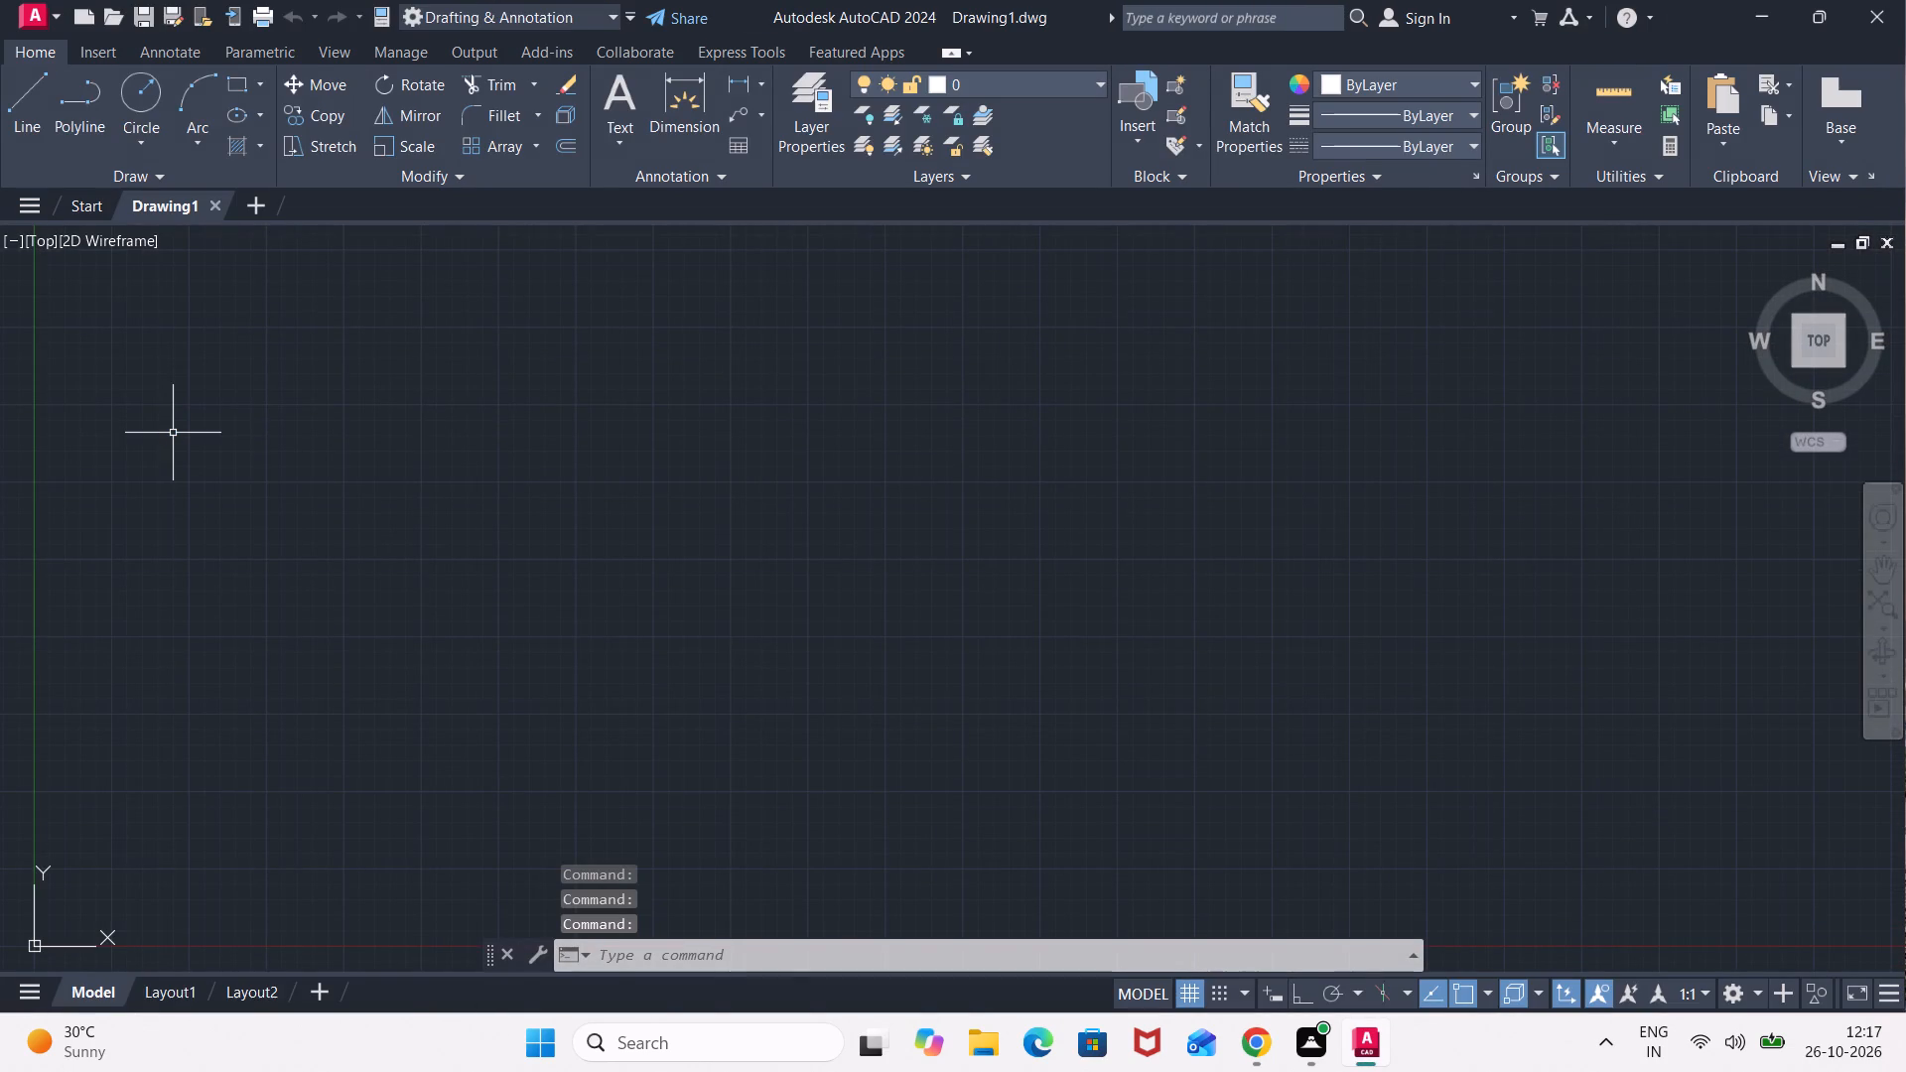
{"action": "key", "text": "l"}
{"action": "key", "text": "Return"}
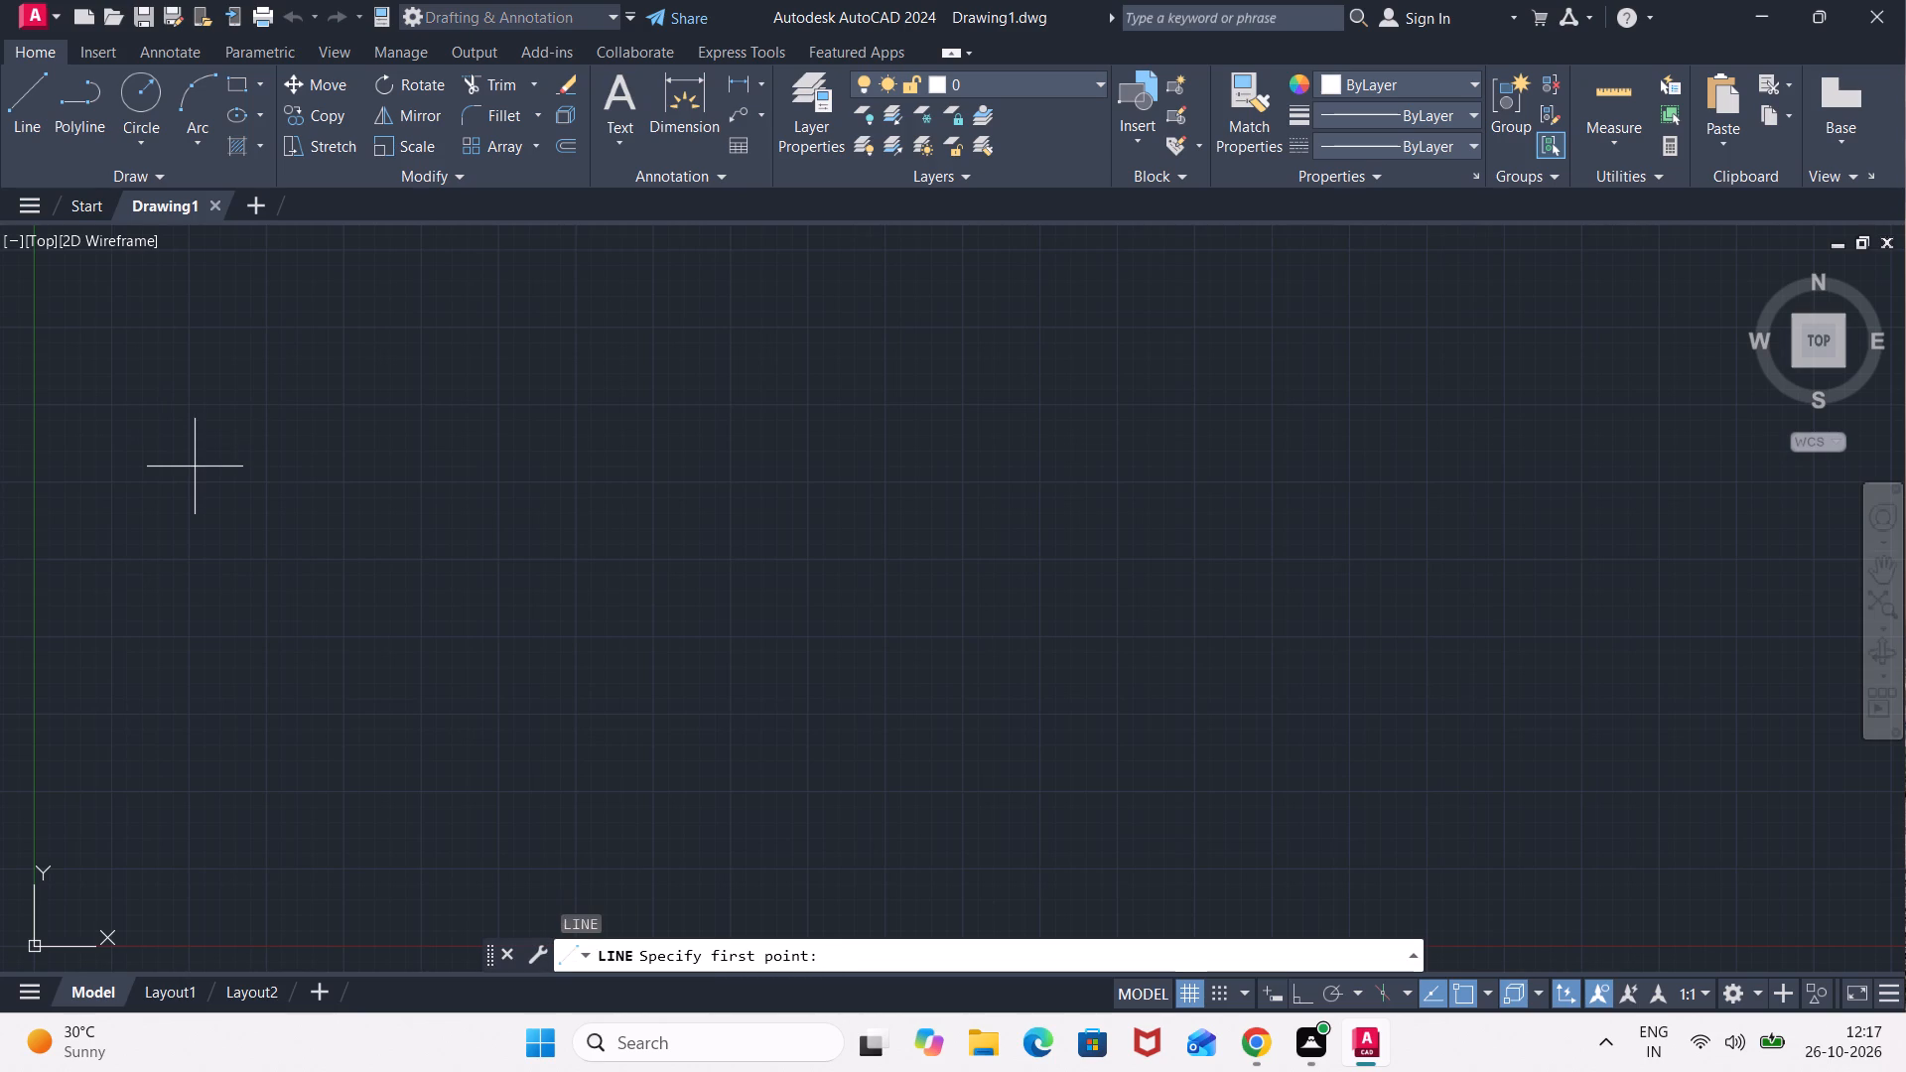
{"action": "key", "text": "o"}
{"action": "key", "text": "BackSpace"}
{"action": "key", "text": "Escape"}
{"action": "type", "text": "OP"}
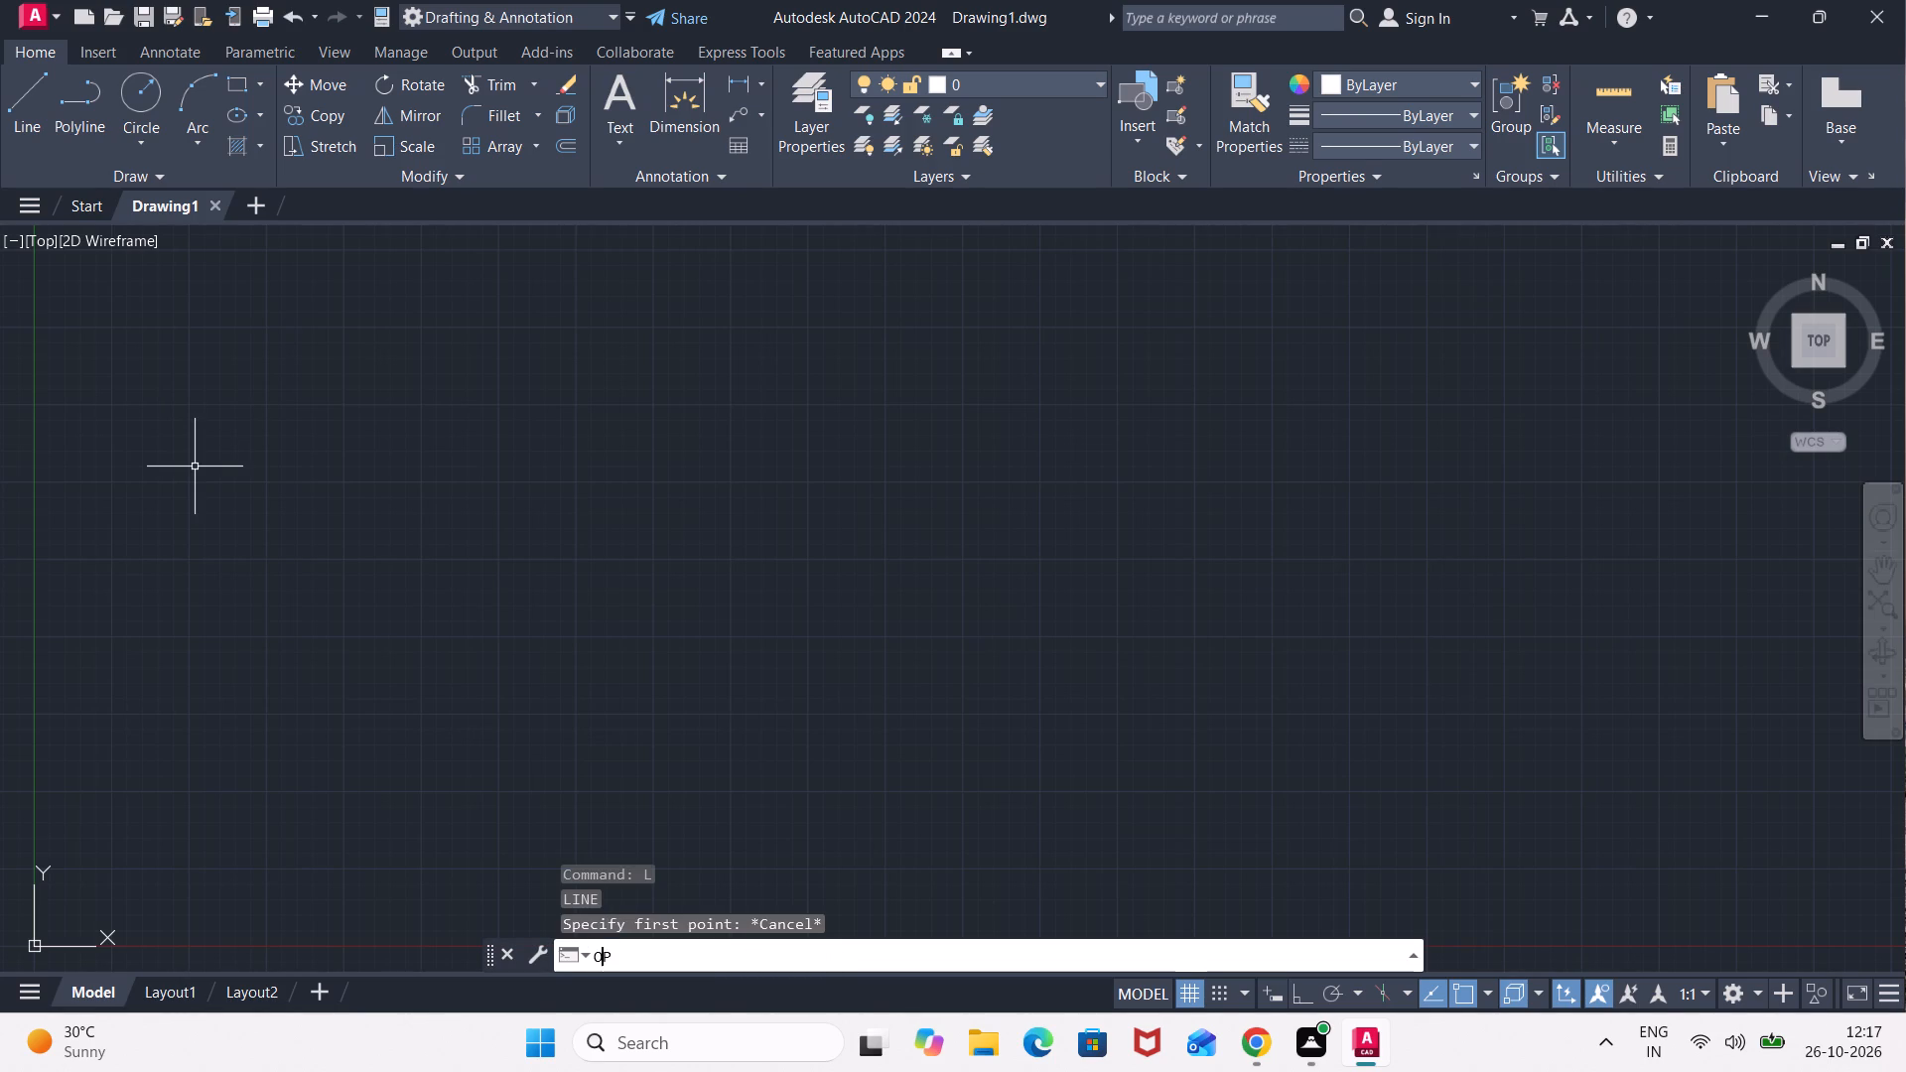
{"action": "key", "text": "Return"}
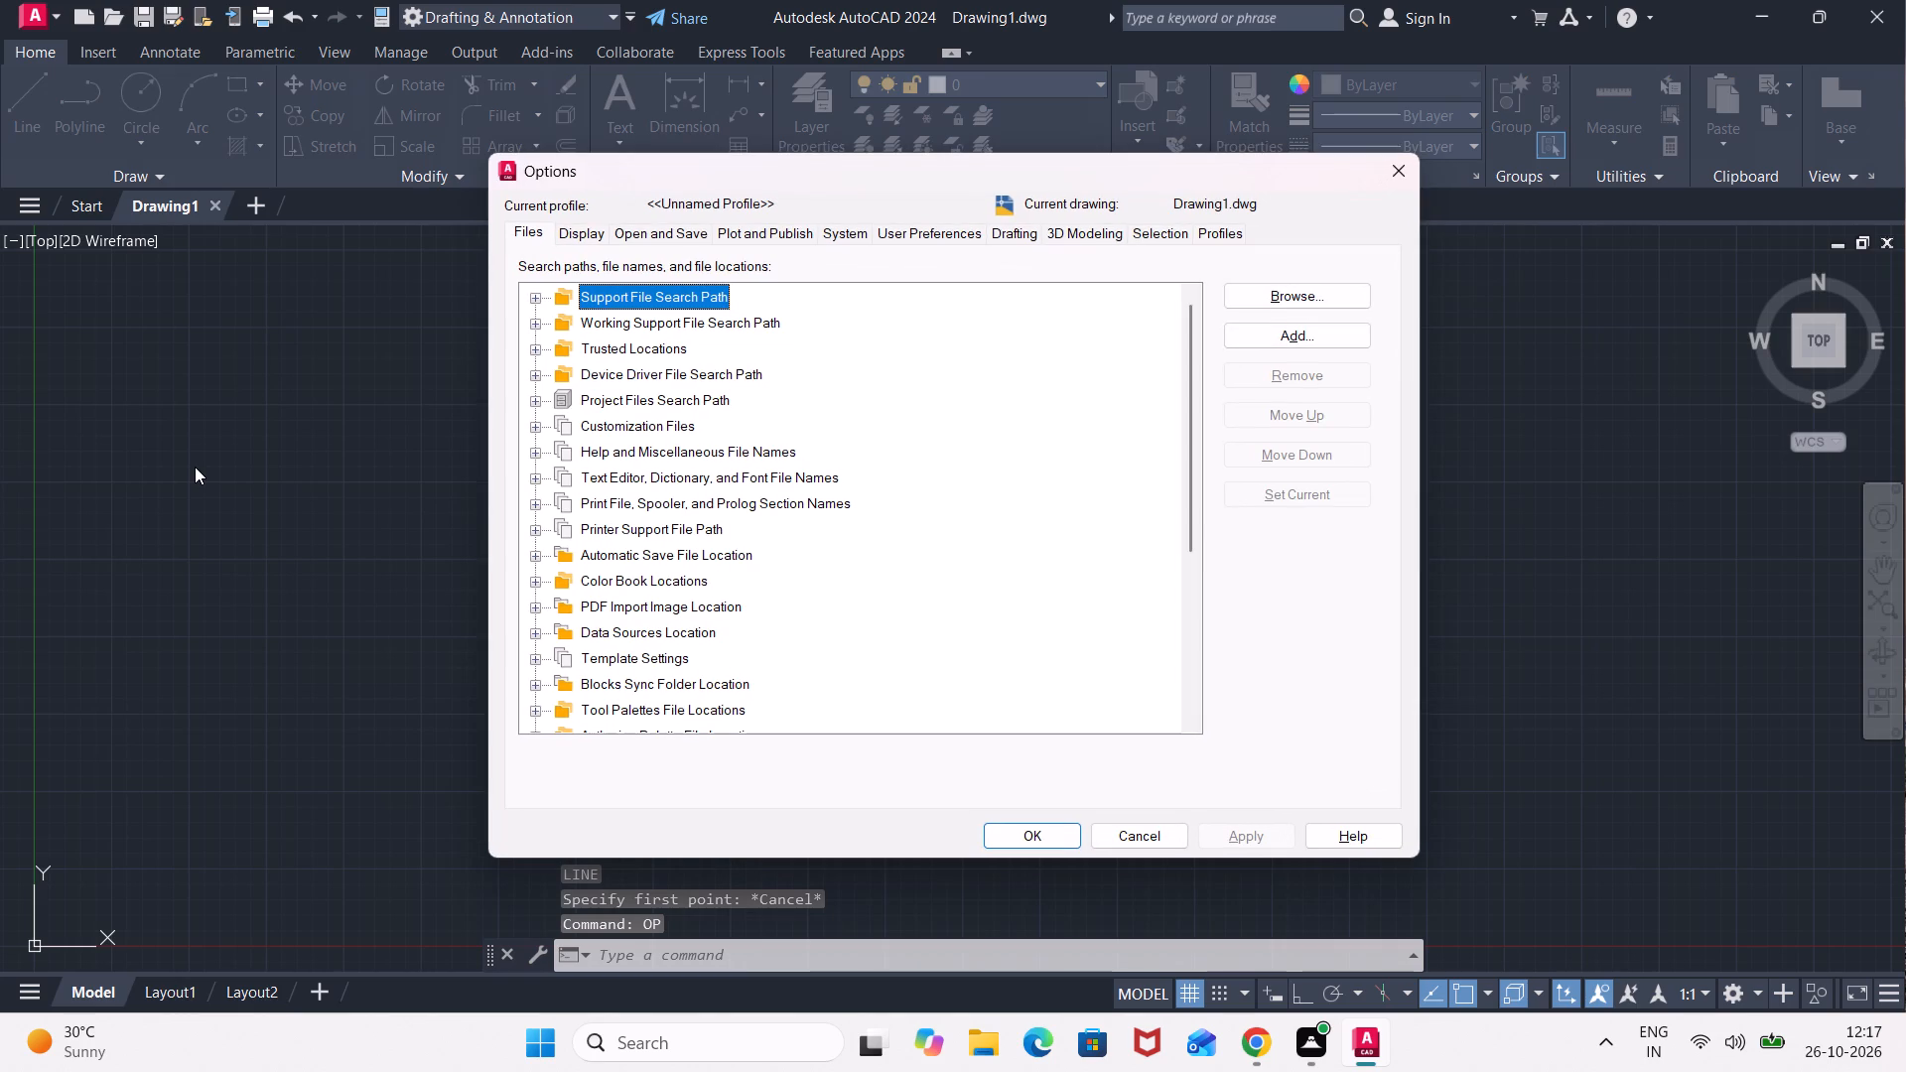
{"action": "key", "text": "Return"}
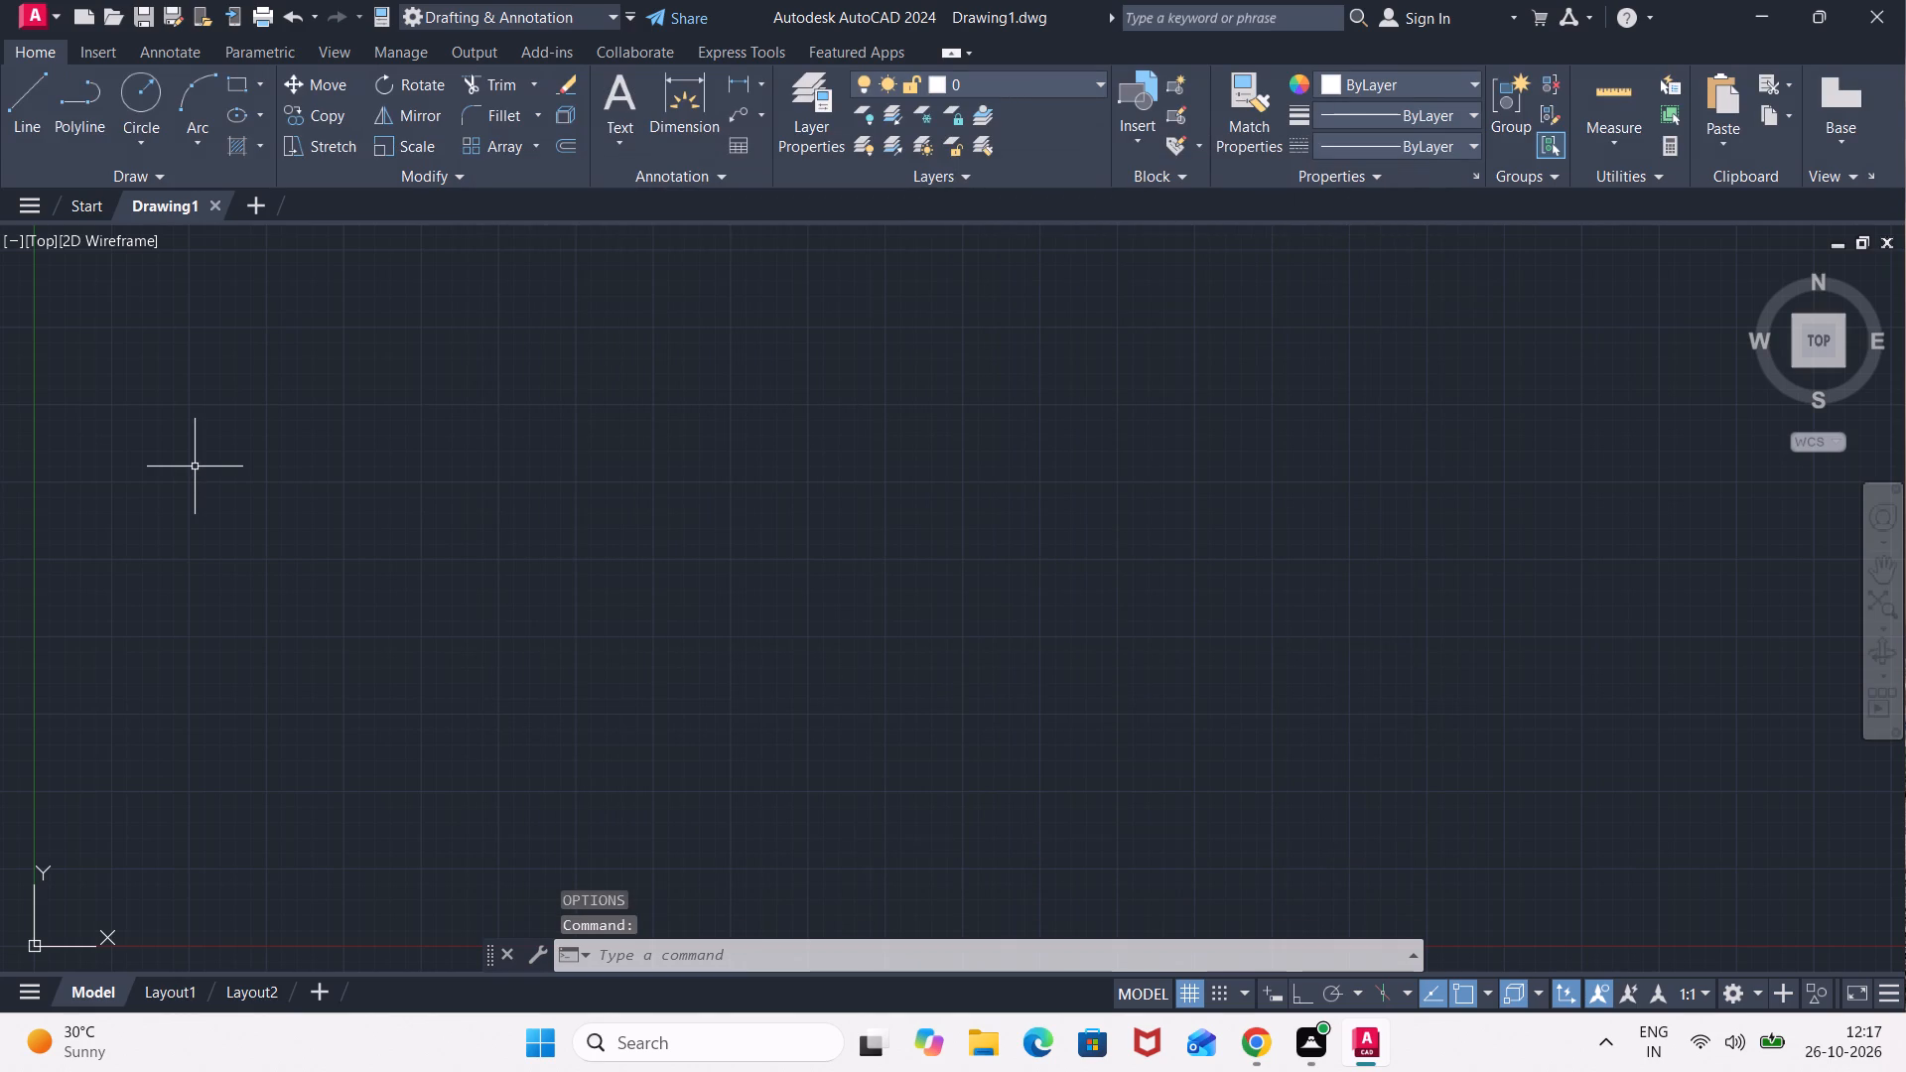
Save the drawing in Documents under the file name LGF.
{"action": "key", "text": "ctrl+s"}
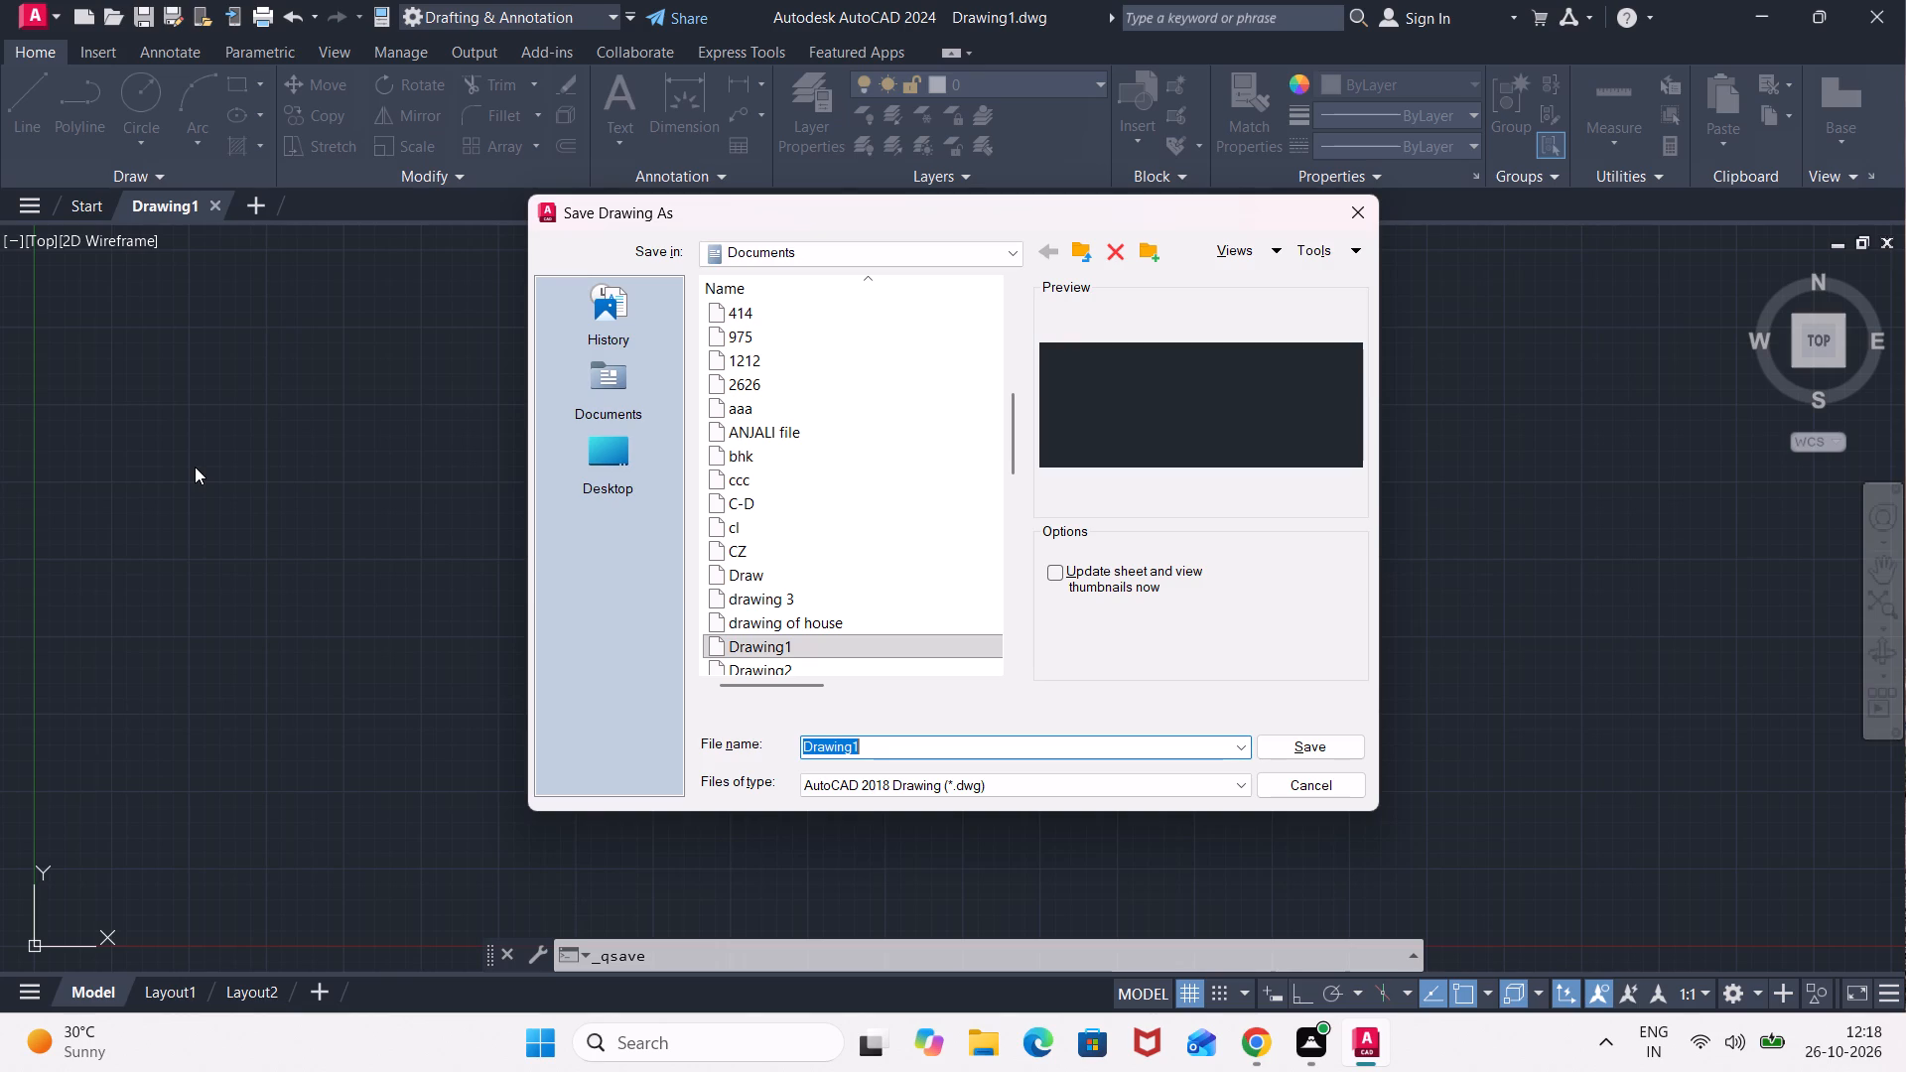
{"action": "key", "text": "BackSpace"}
{"action": "type", "text": "LGF"}
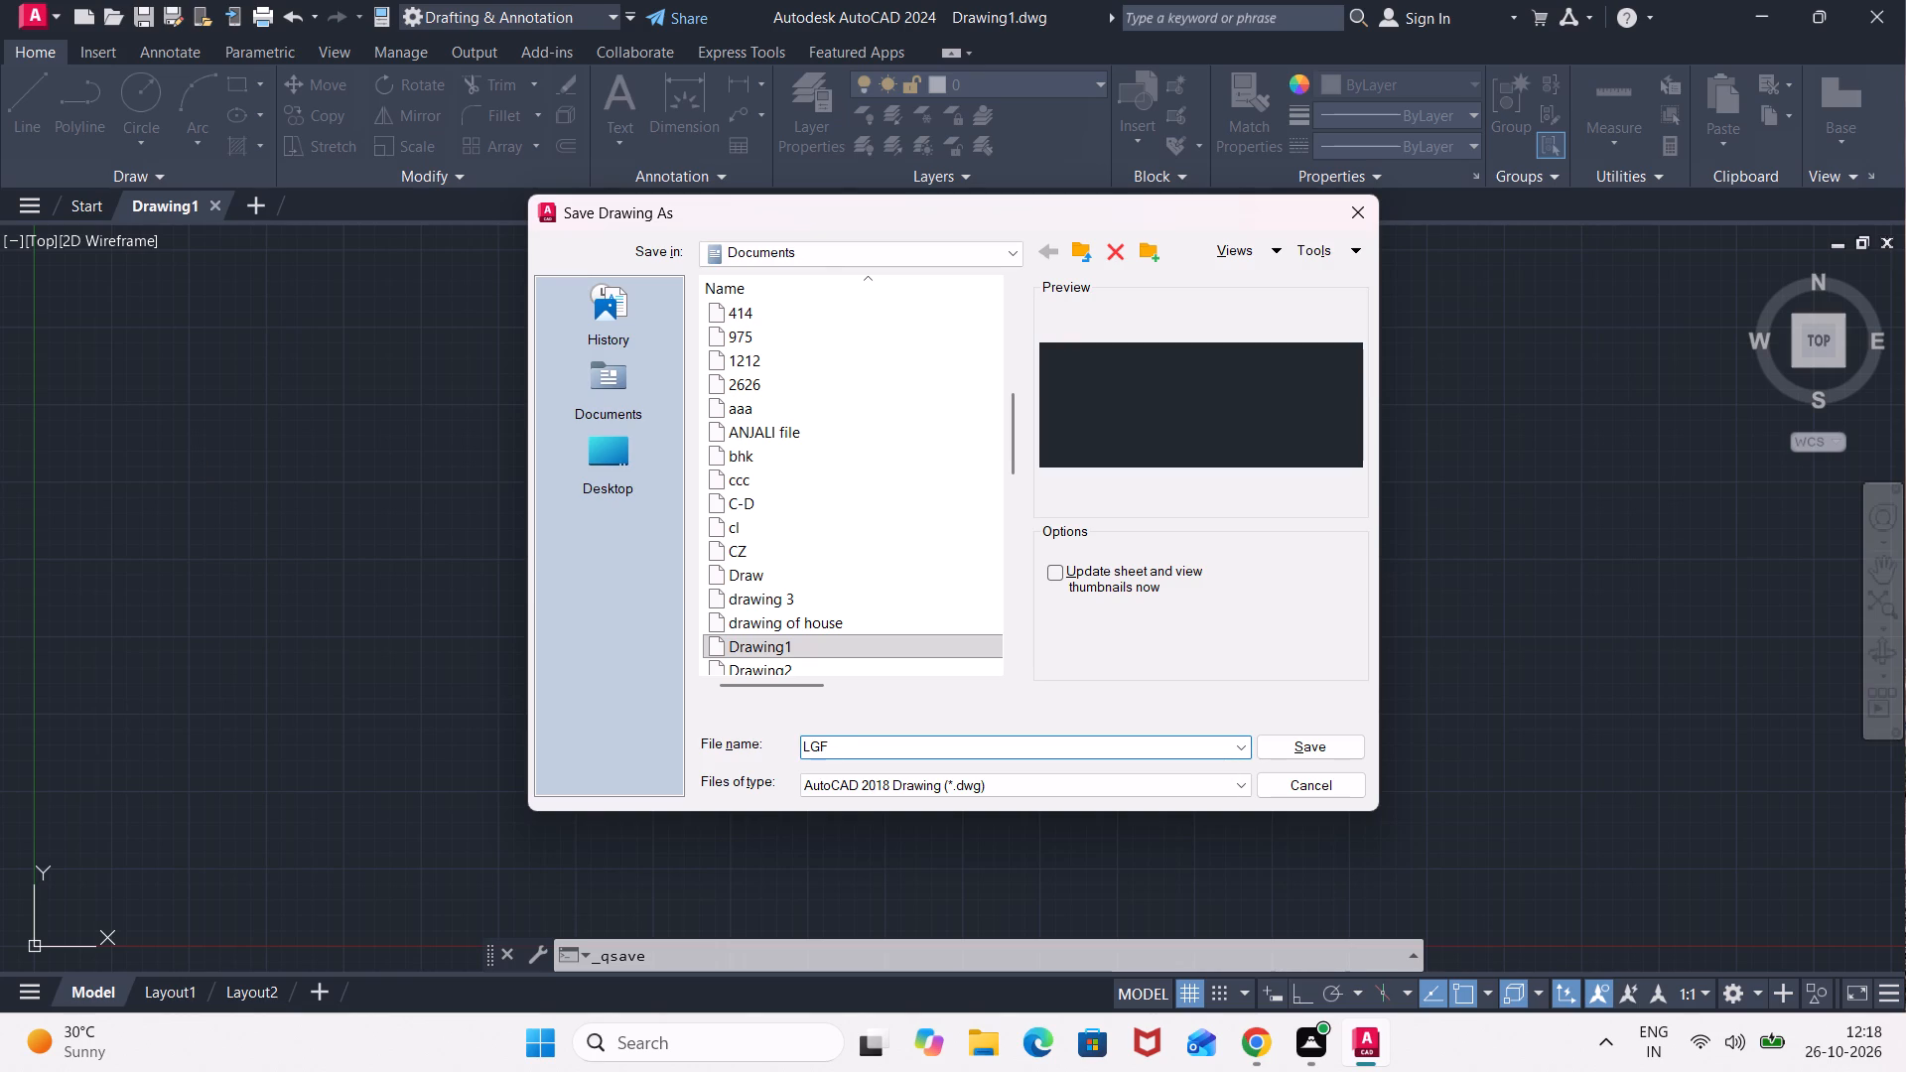
{"action": "key", "text": "Return"}
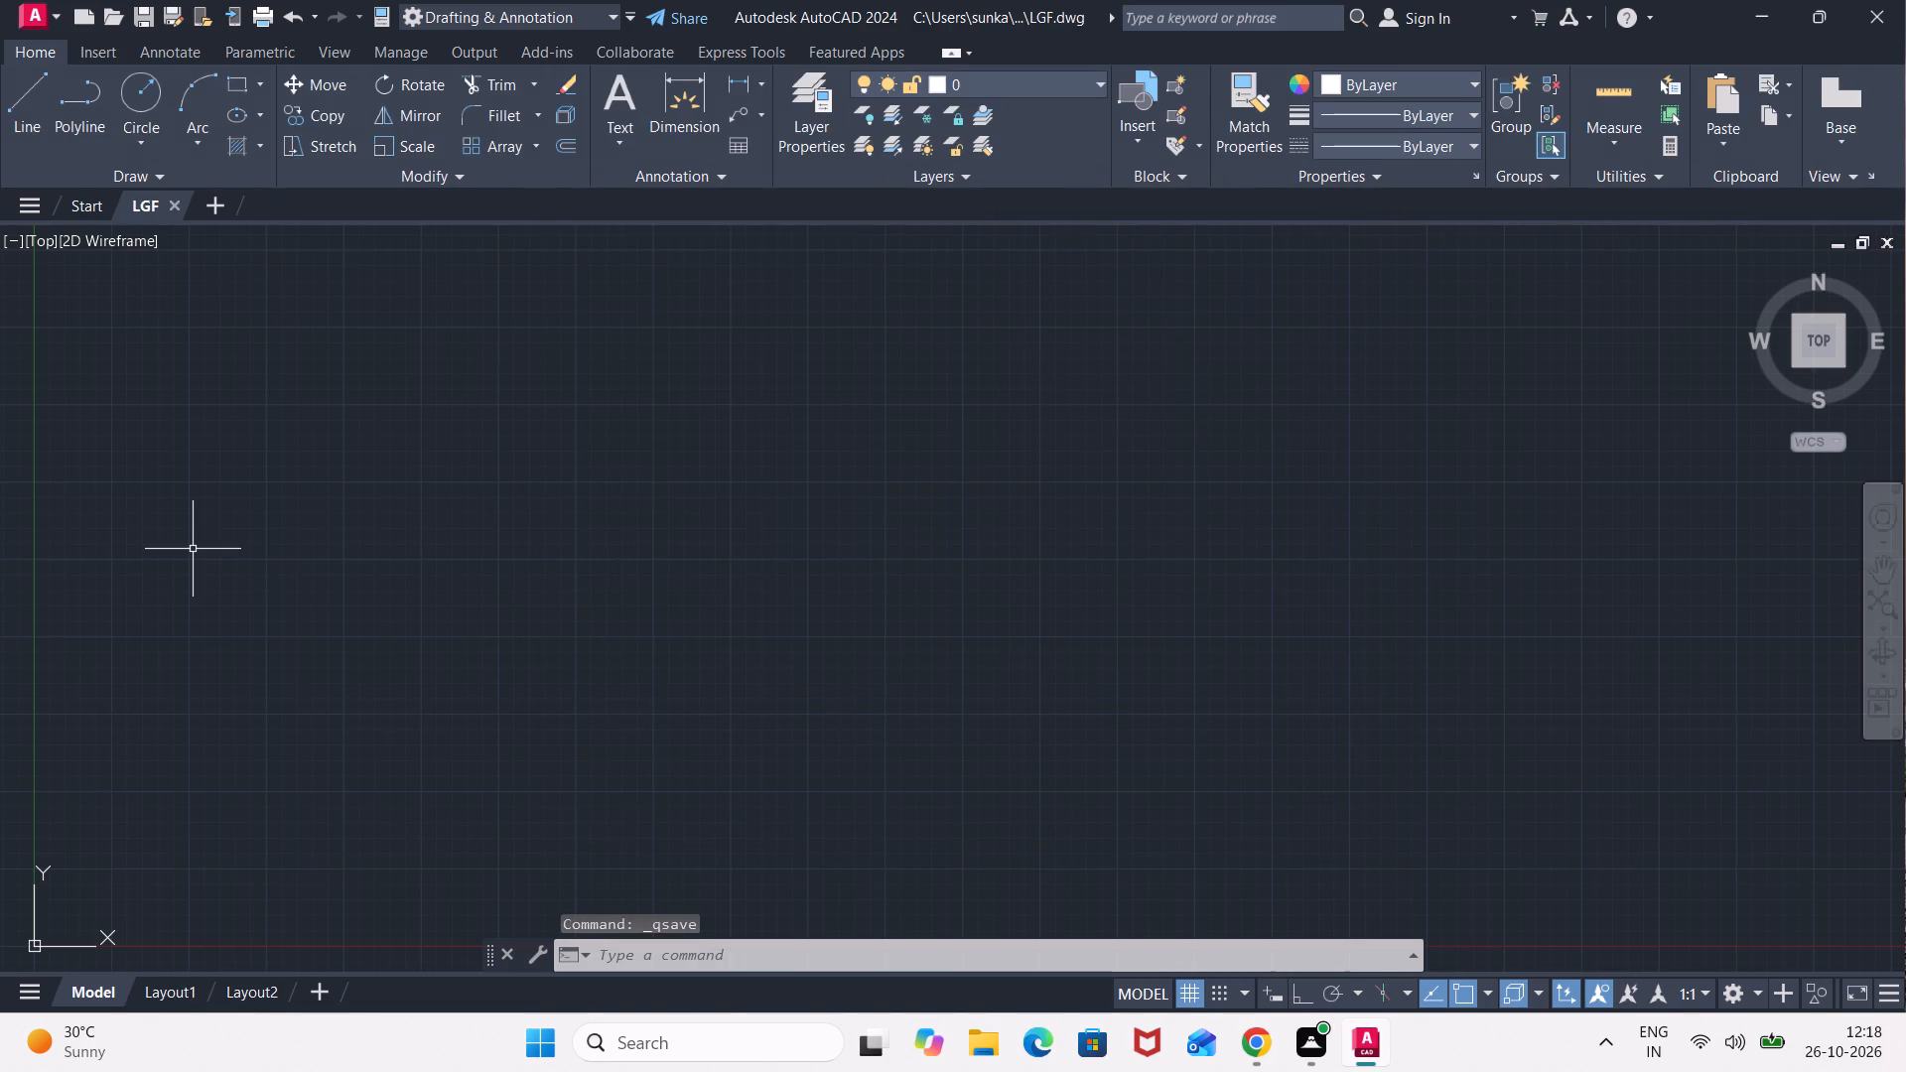
Turn on command logging with LOGFILEON.
{"action": "type", "text": "LOGF"}
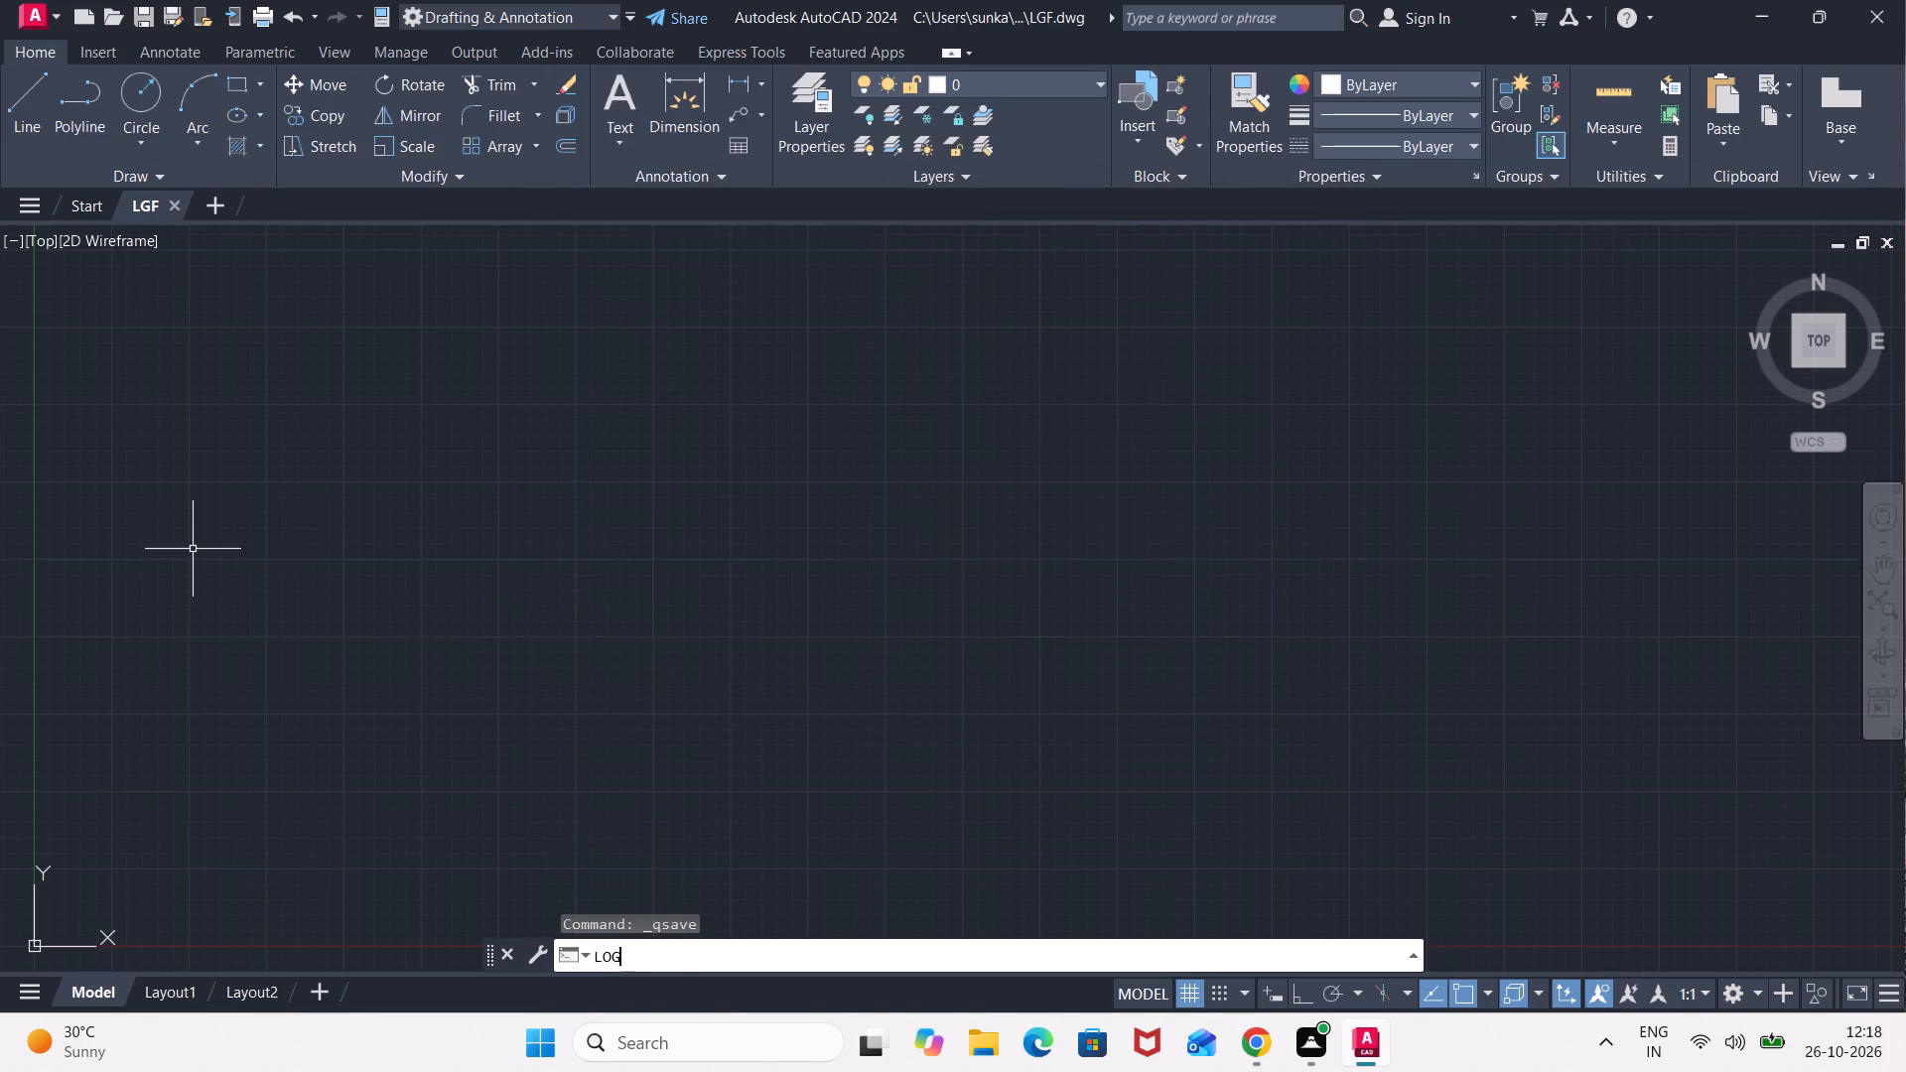
{"action": "key", "text": "Return"}
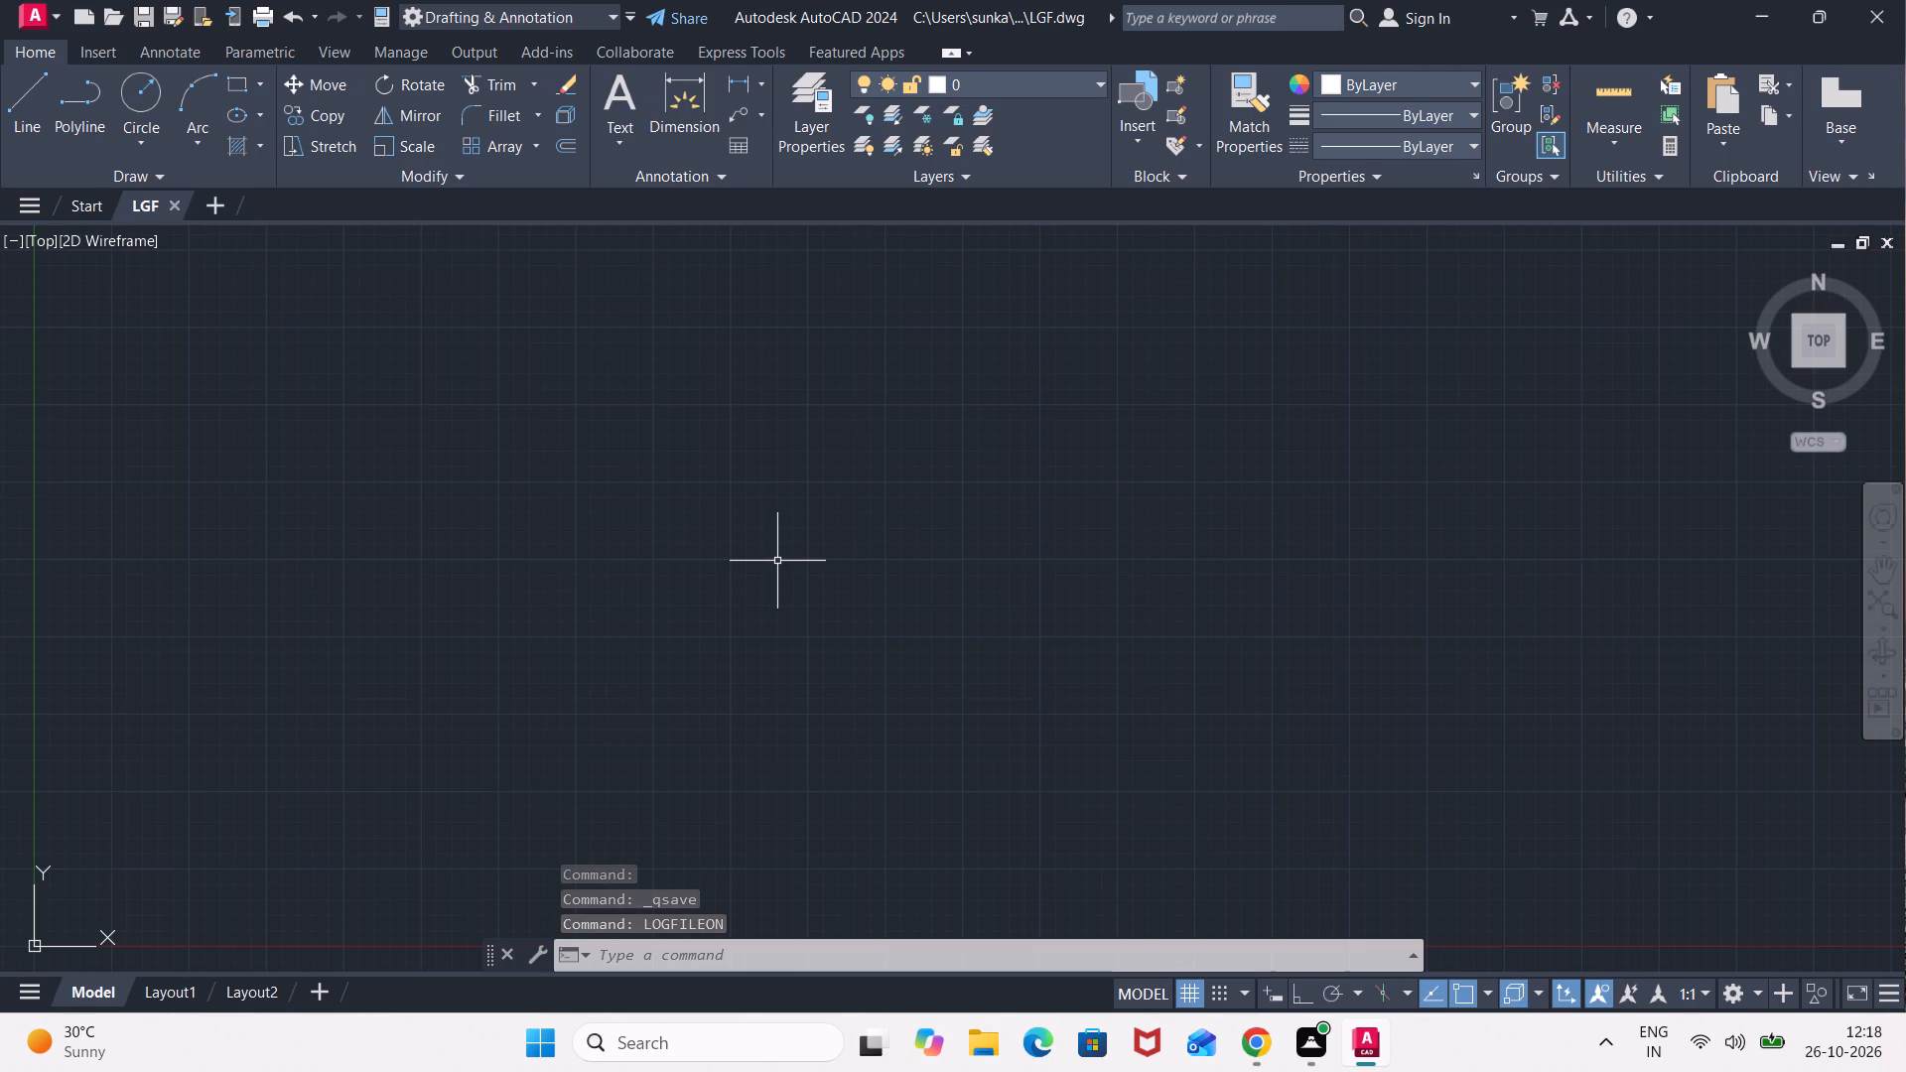
Set the drawing's length units to Engineering with a precision of 0'-0.0".
{"action": "type", "text": "UN"}
{"action": "key", "text": "Return"}
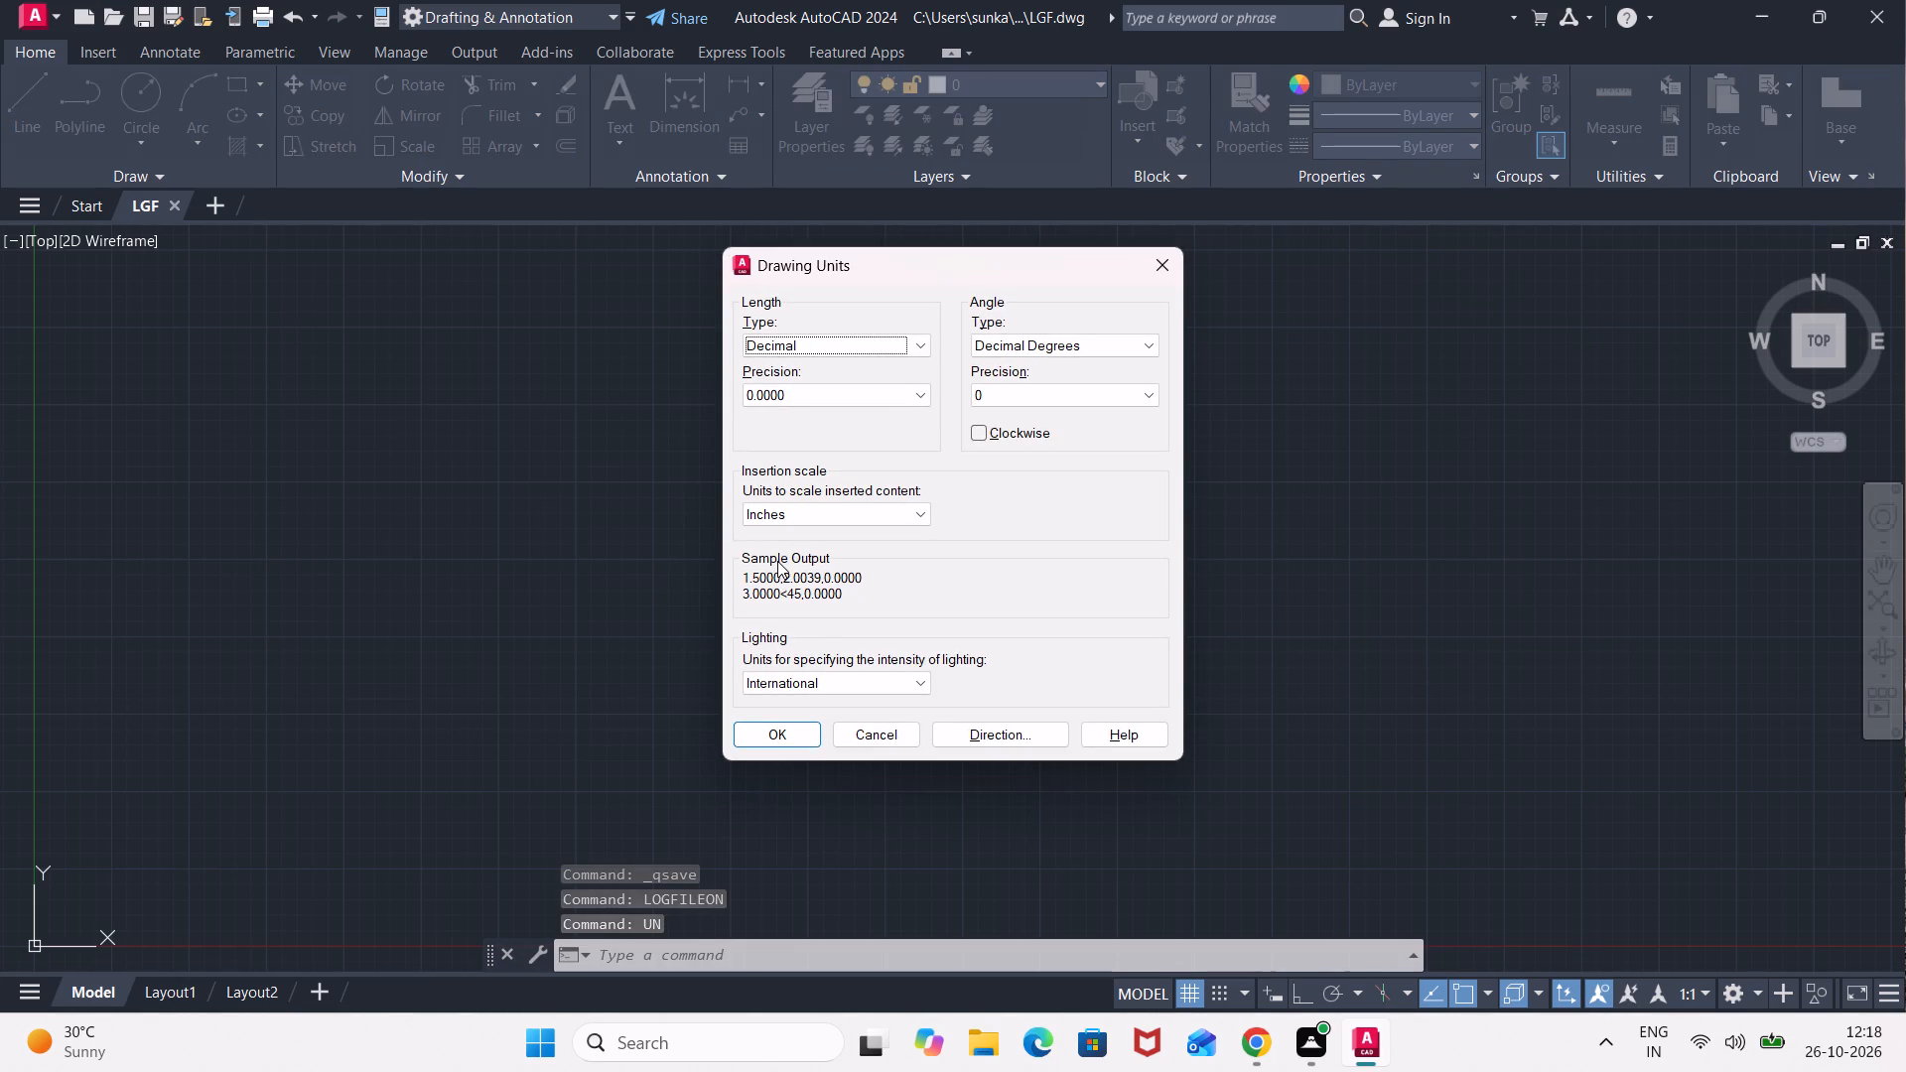
{"action": "left_click", "coordinate": [906, 344]}
{"action": "left_click", "coordinate": [867, 404]}
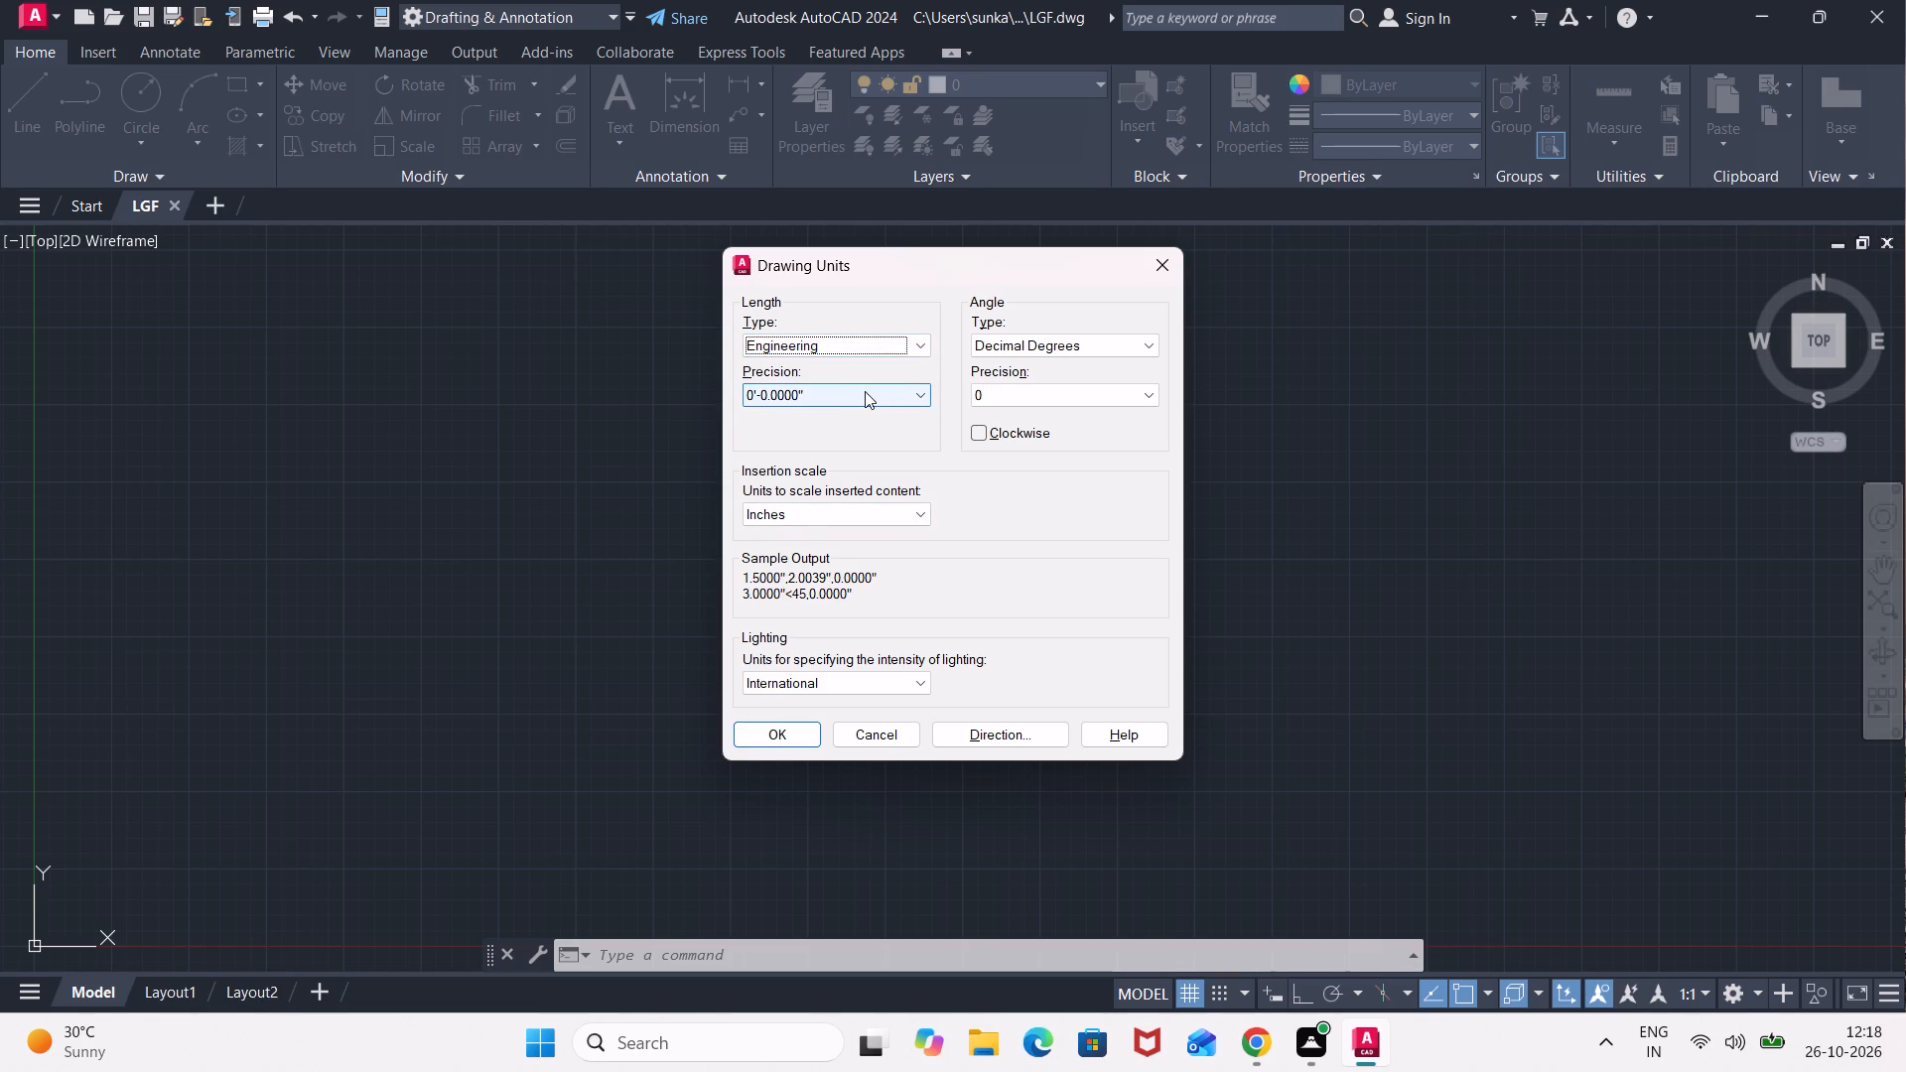
{"action": "left_click", "coordinate": [866, 390]}
{"action": "left_click", "coordinate": [824, 432]}
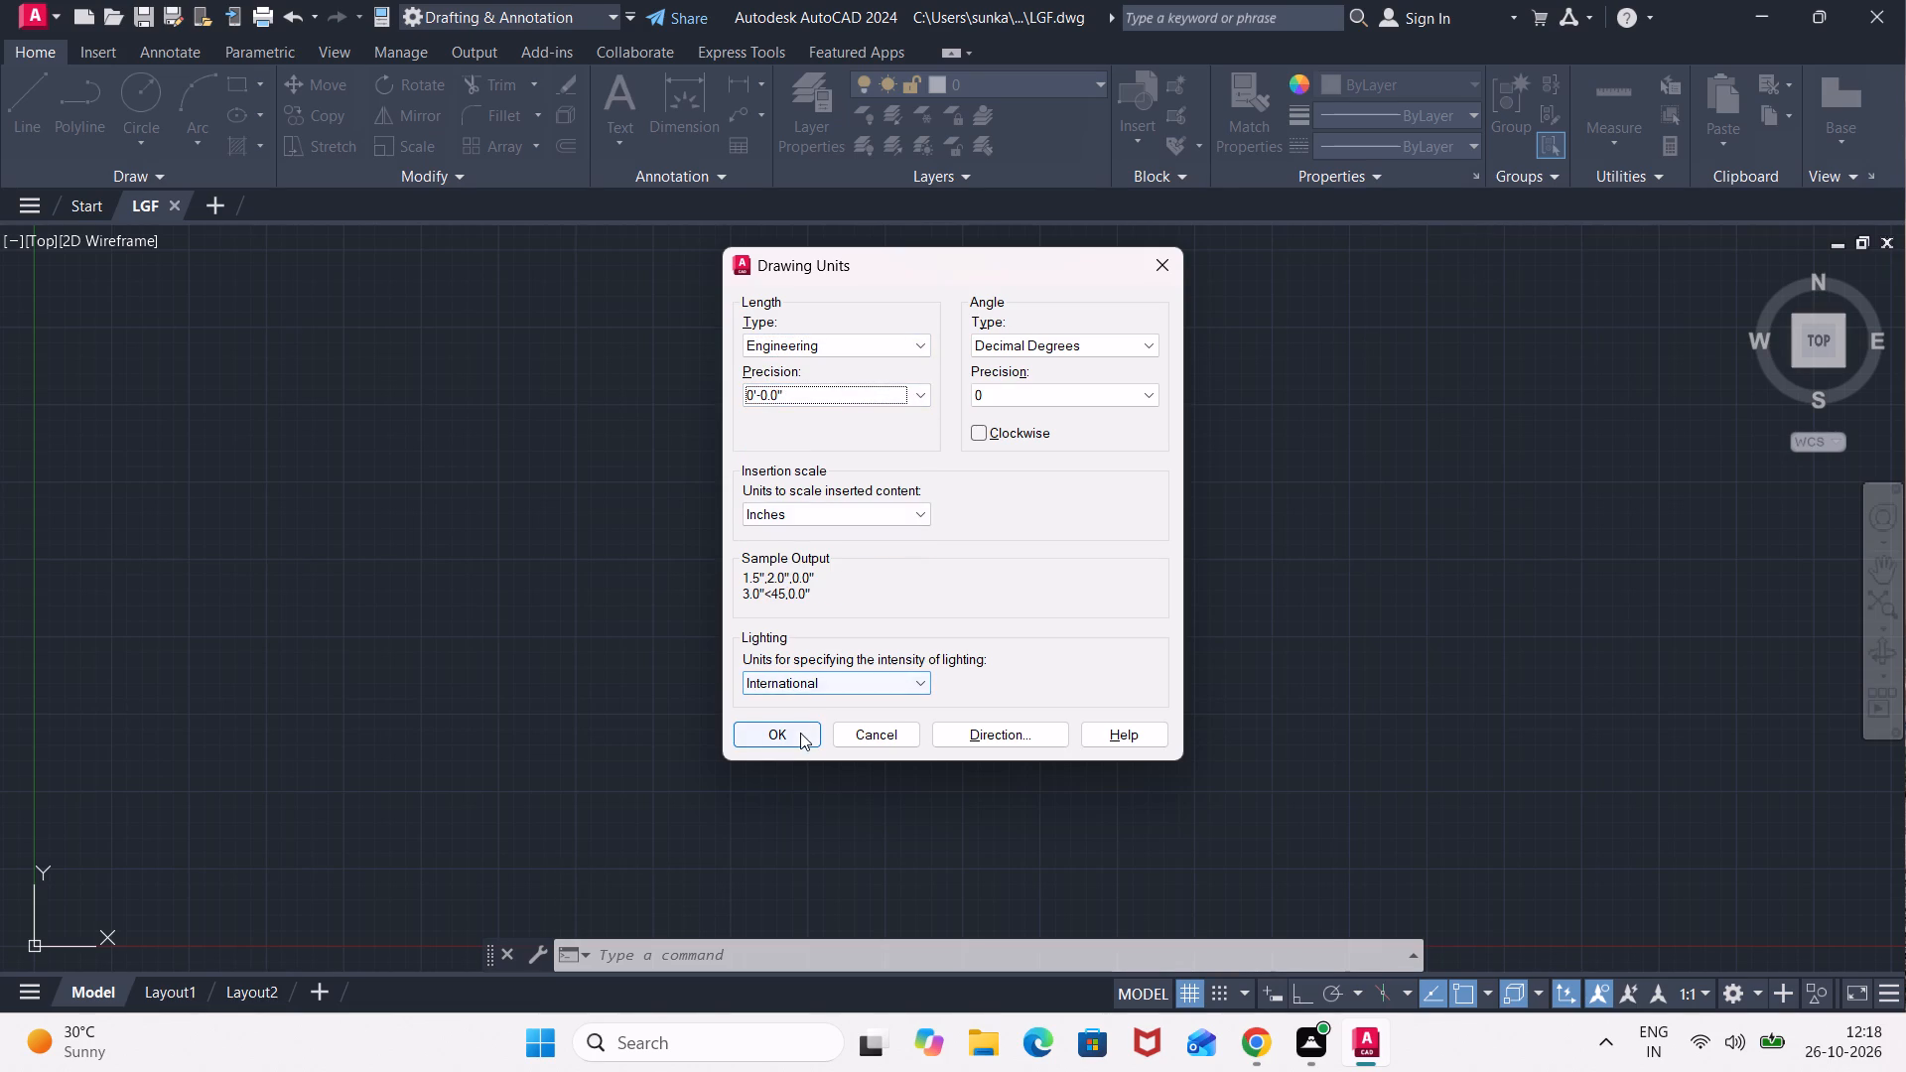
{"action": "left_click", "coordinate": [800, 733]}
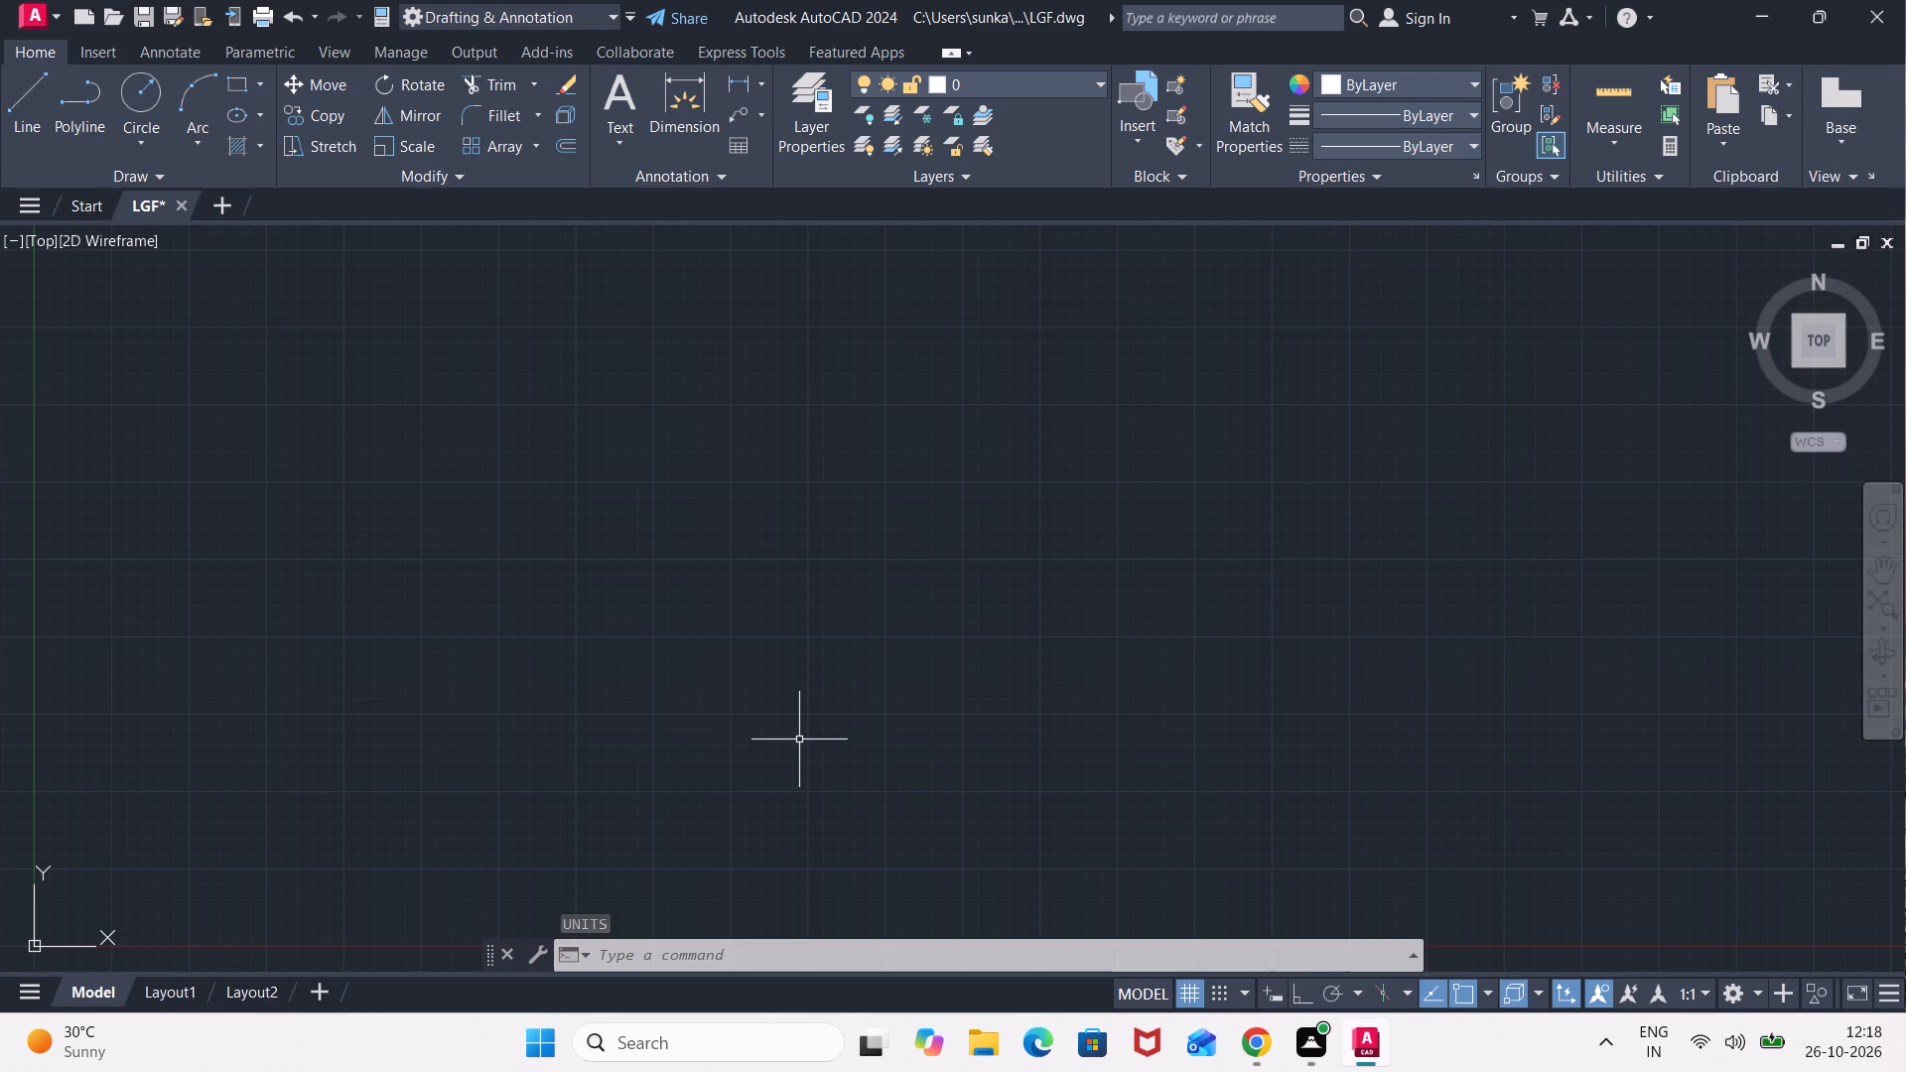
Draw a horizontal line 31'11" long towards the left with Ortho on, as the bottom edge of the outline.
{"action": "key", "text": "l"}
{"action": "key", "text": "Return"}
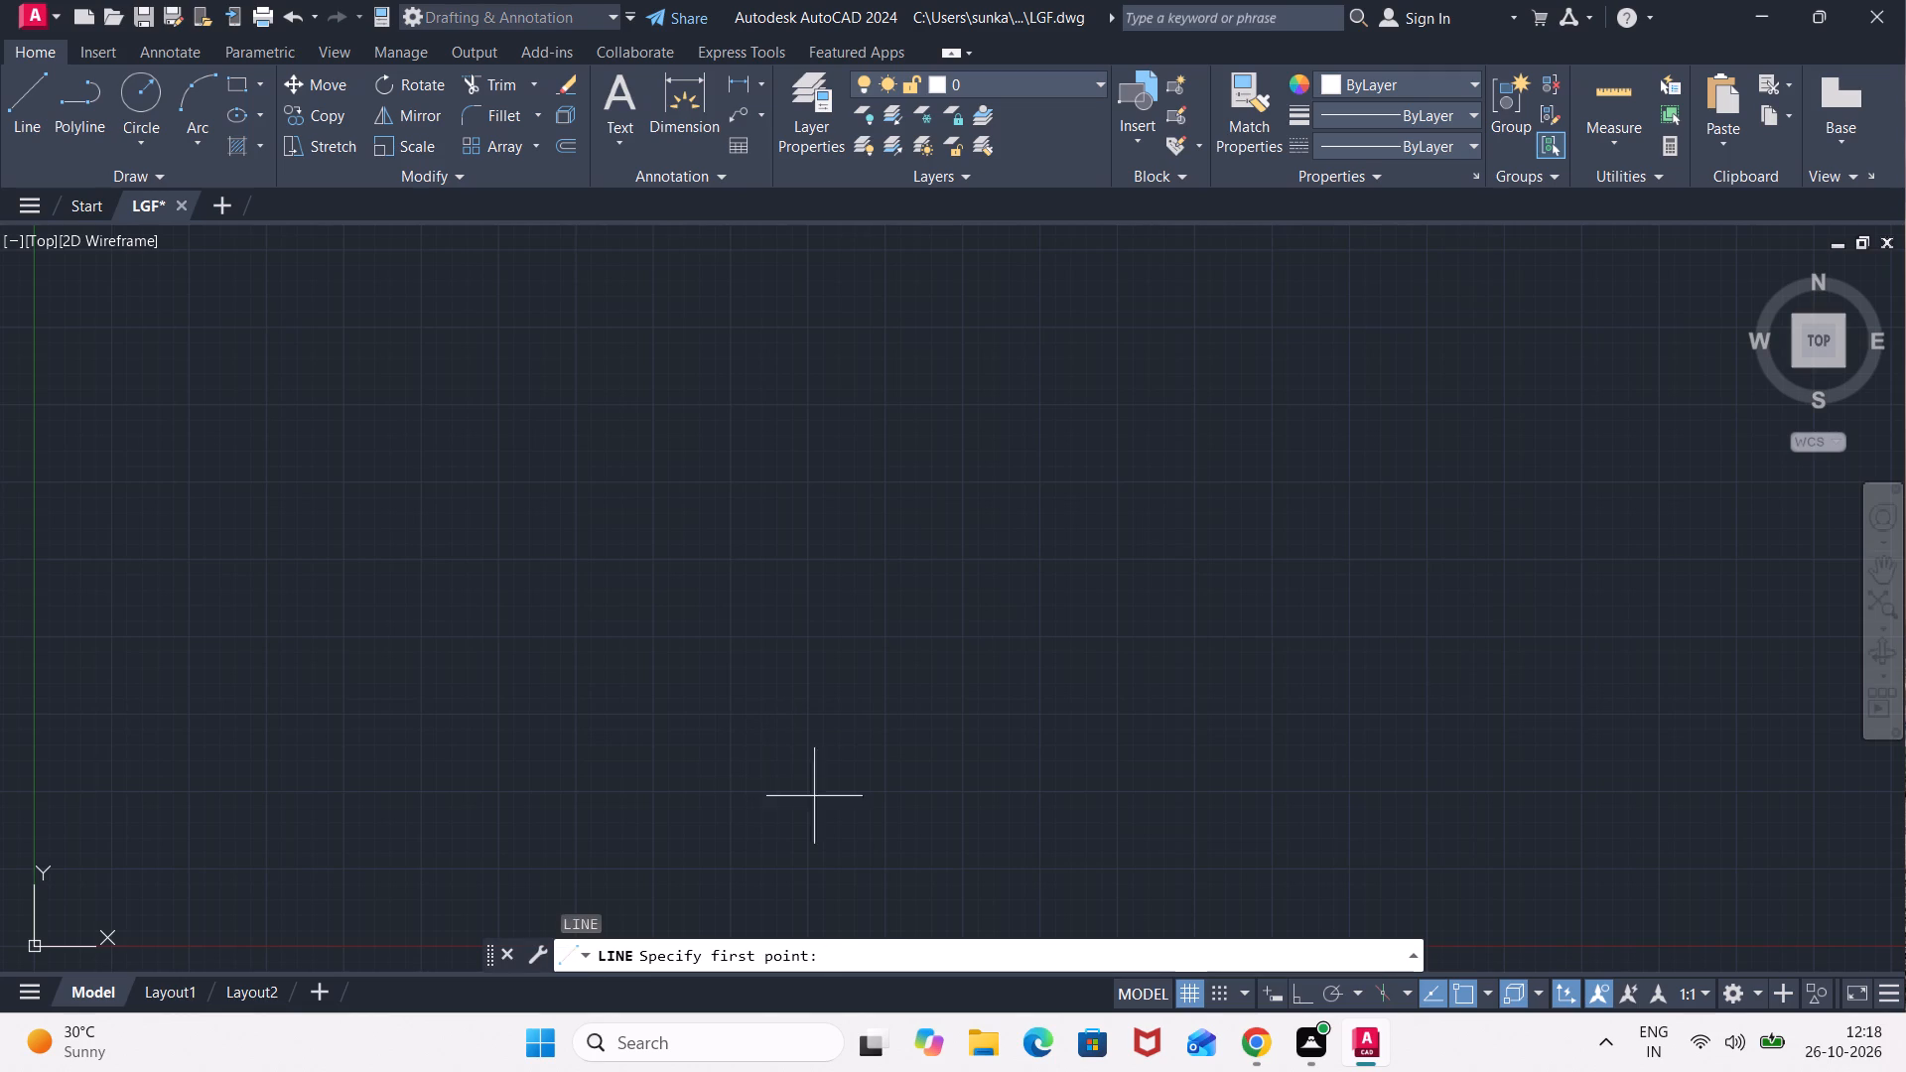
{"action": "left_click", "coordinate": [927, 823]}
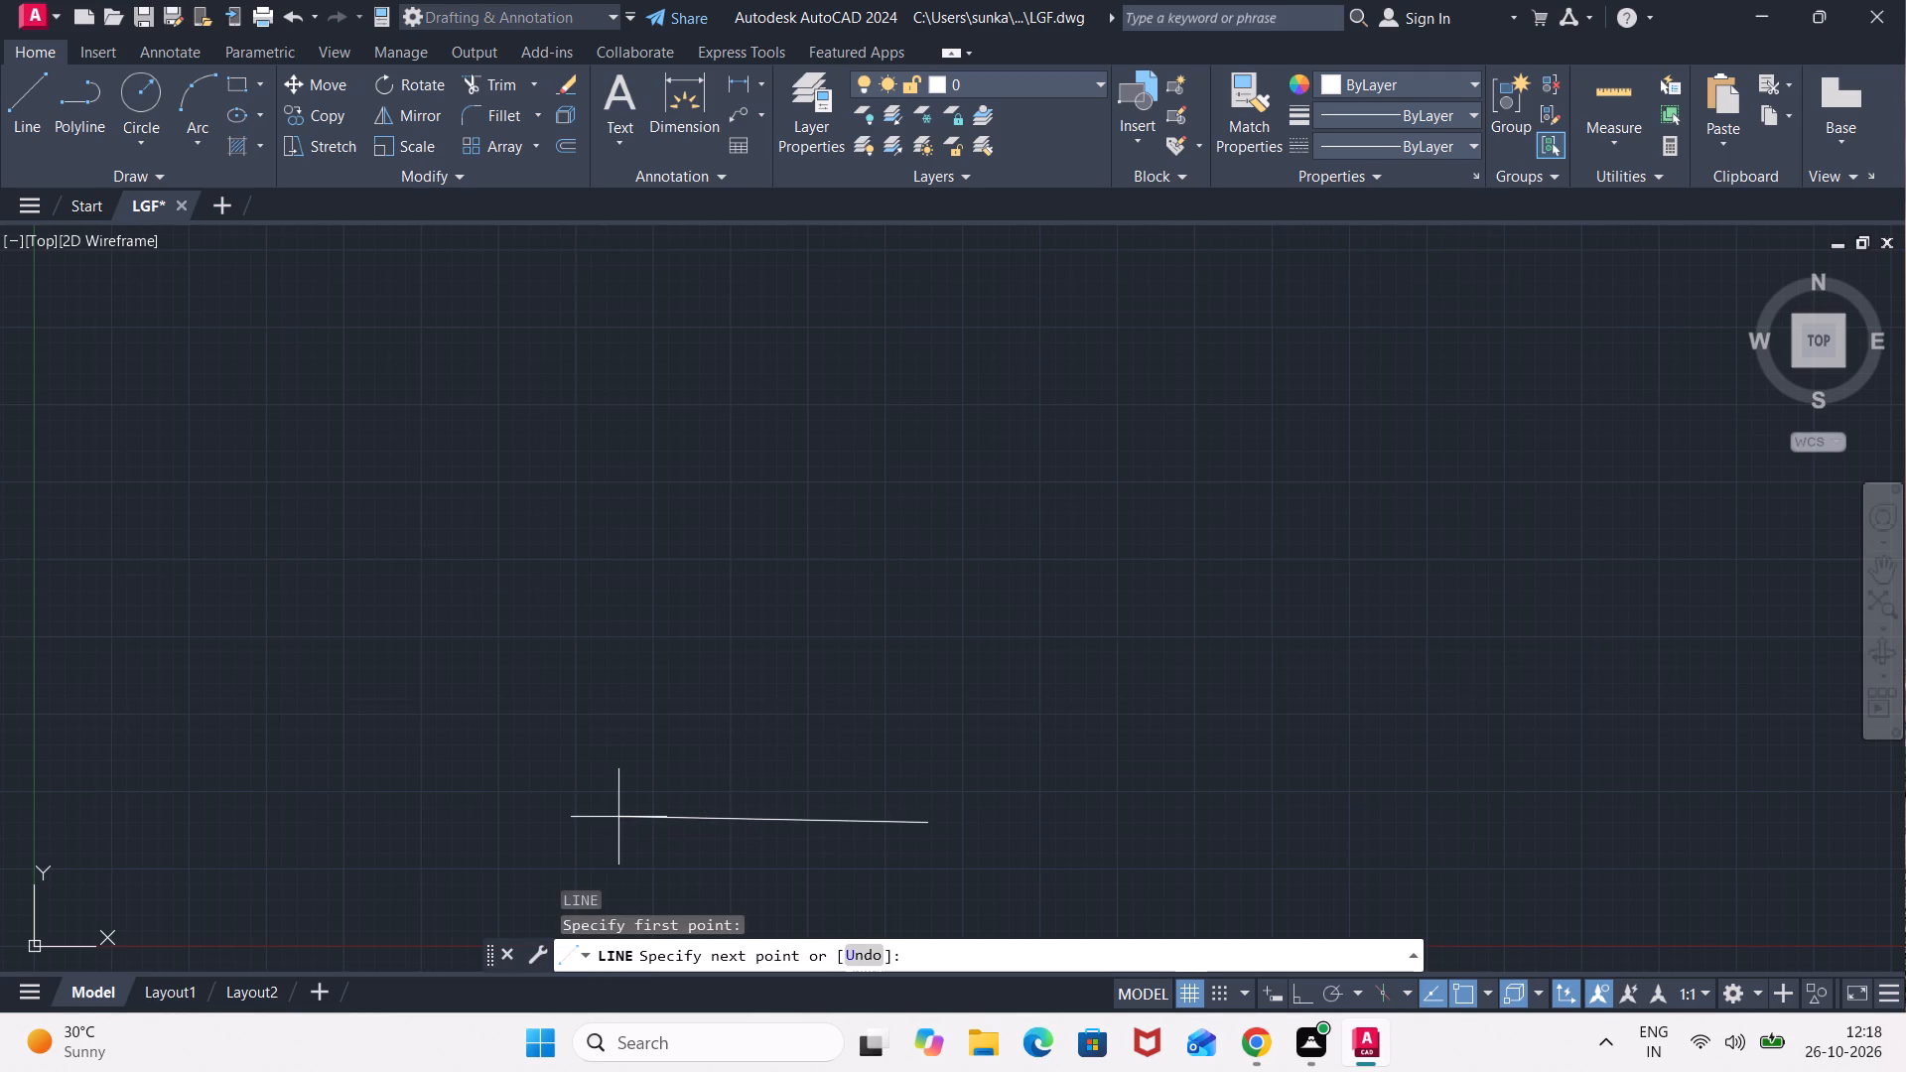
{"action": "key", "text": "F8"}
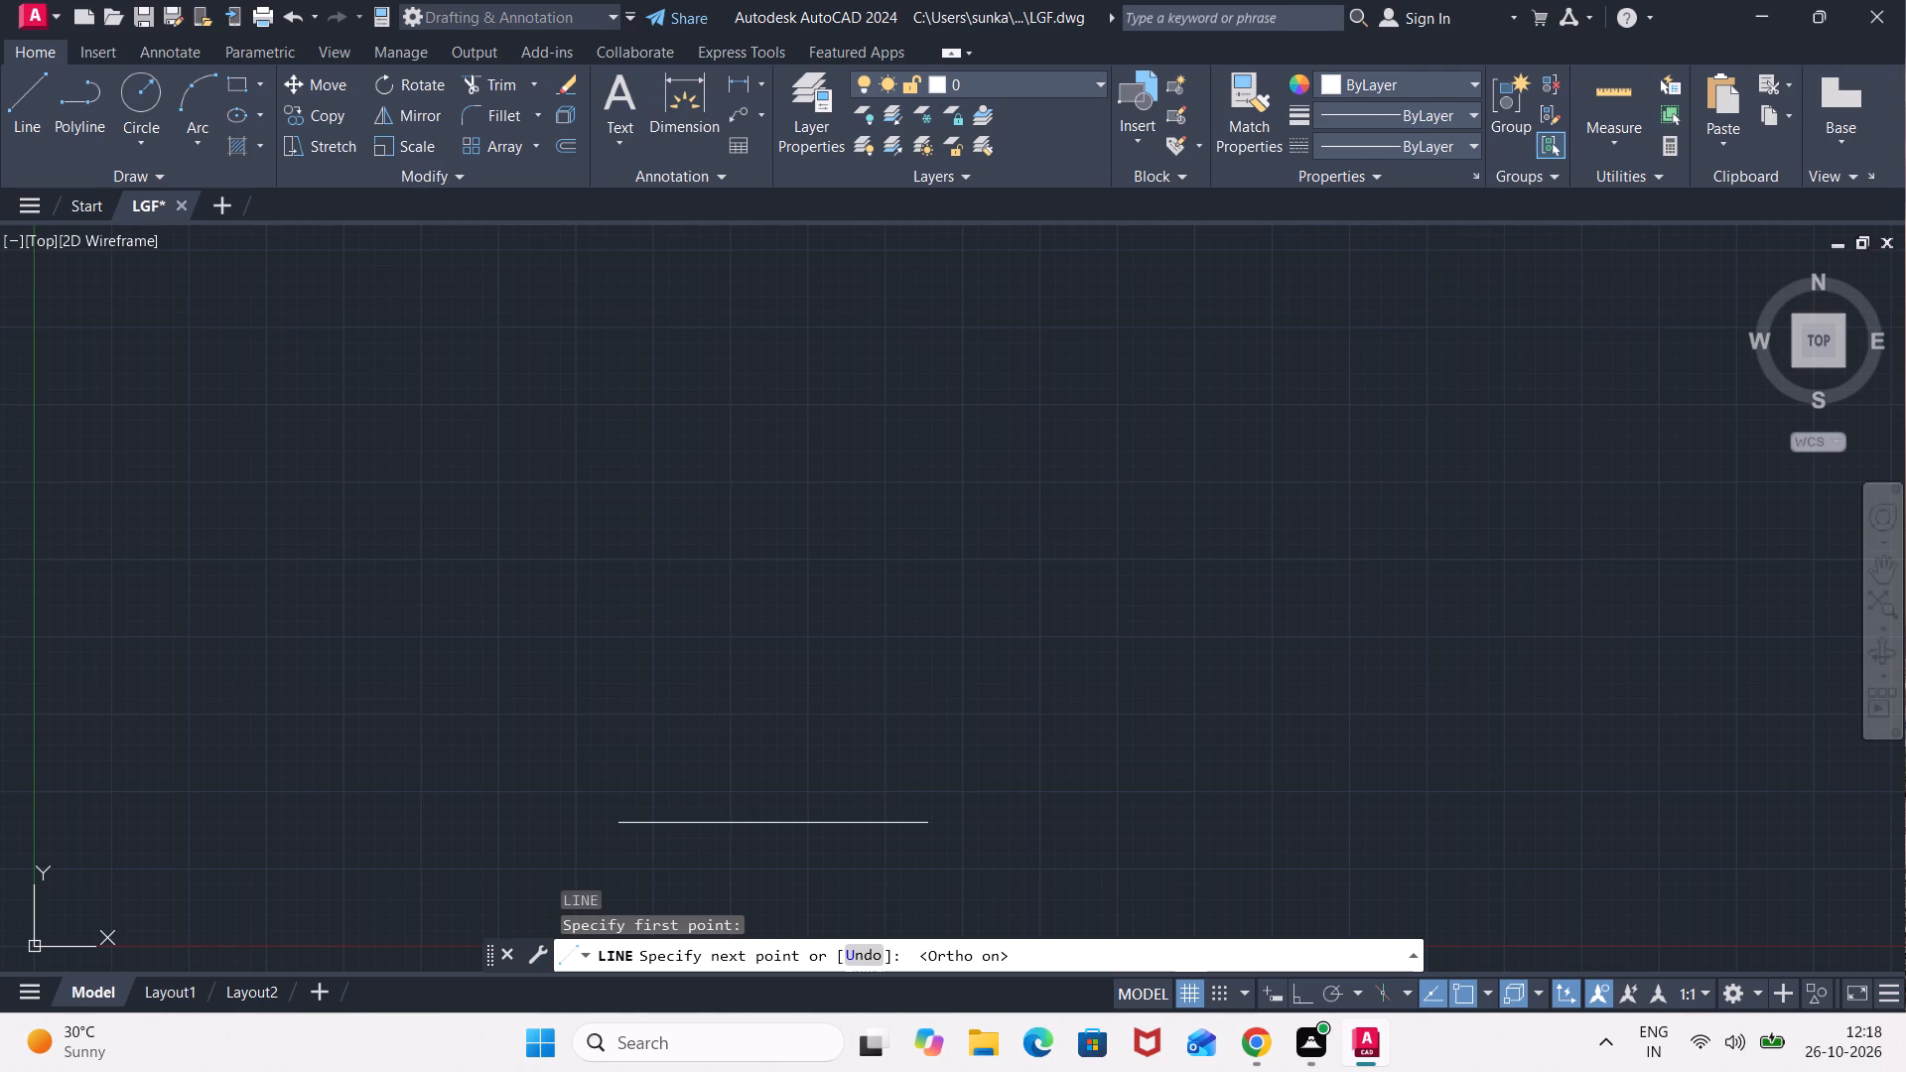
{"action": "type", "text": "311"}
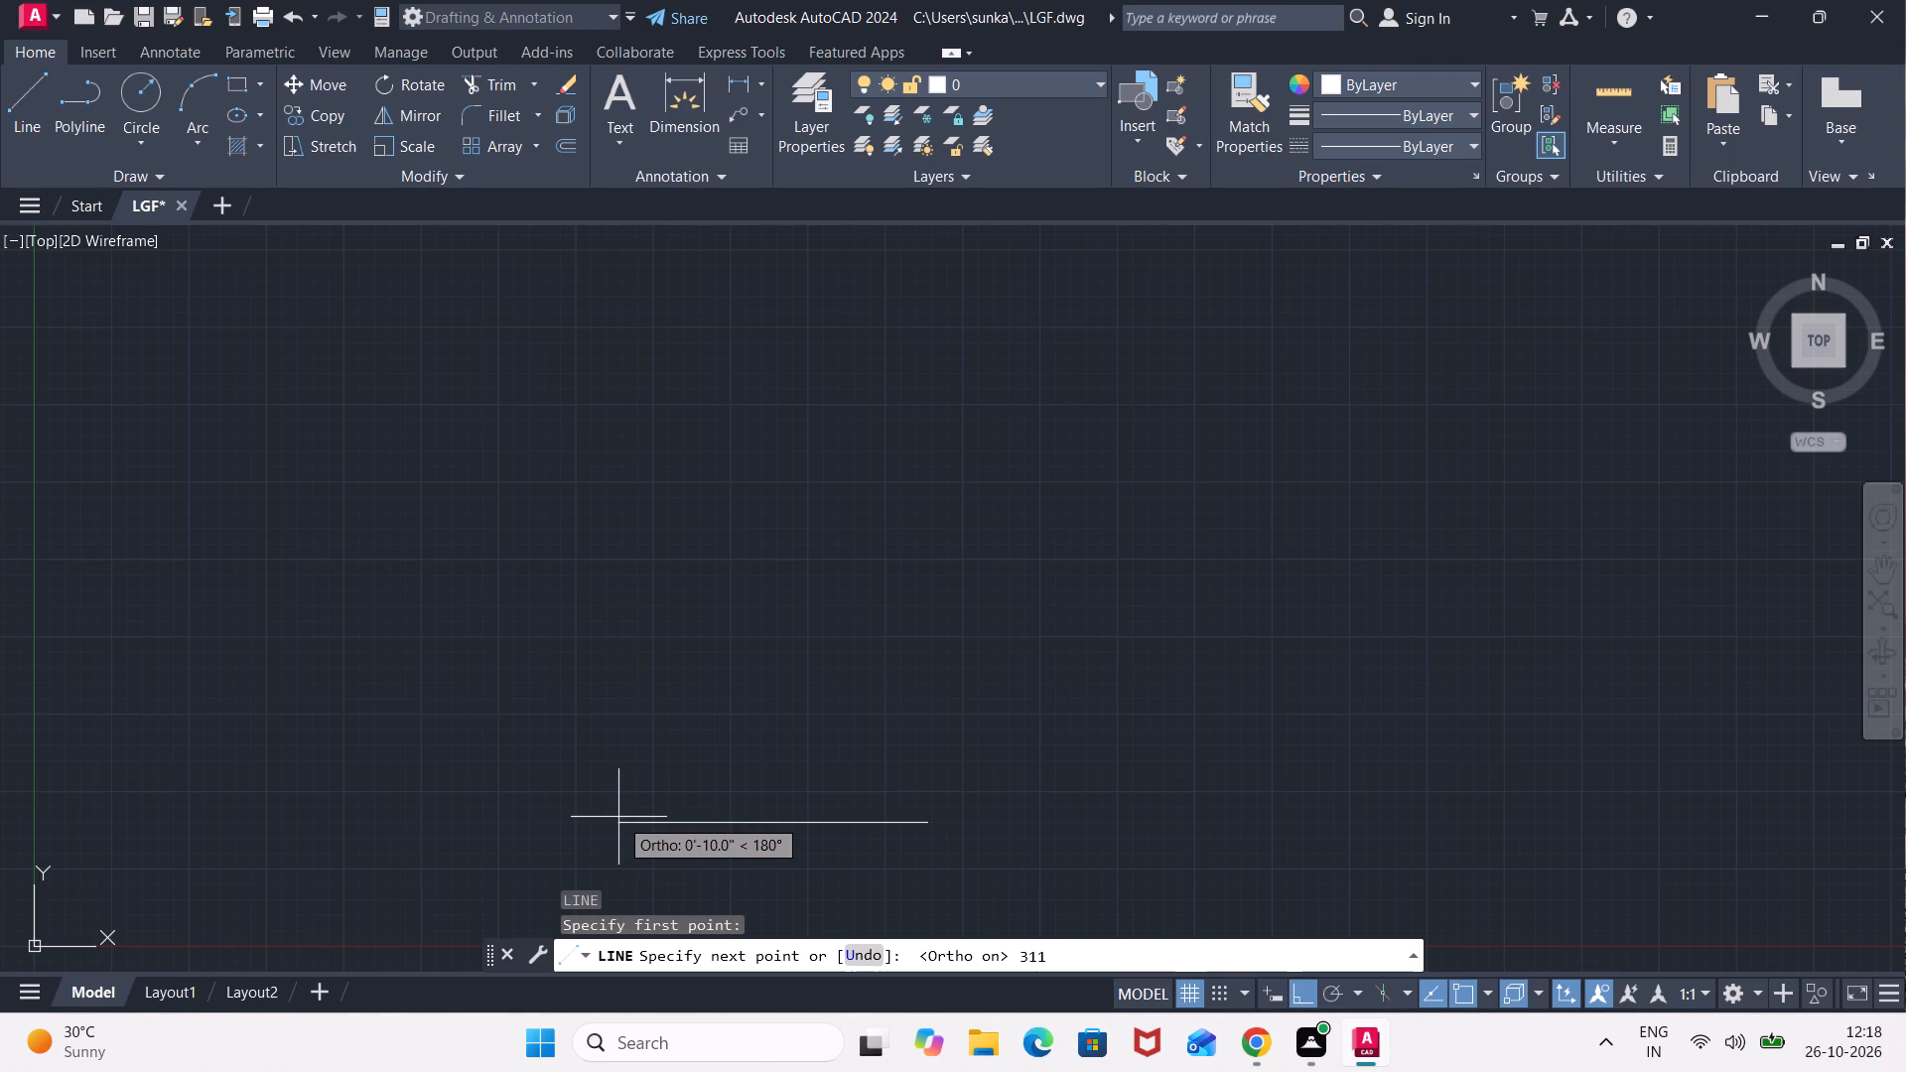
{"action": "key", "text": "BackSpace"}
{"action": "type", "text": "'11\""}
{"action": "key", "text": "Return"}
{"action": "scroll", "coordinate": [618, 817], "scroll_direction": "down", "scroll_amount": 5}
{"action": "scroll", "coordinate": [434, 832], "scroll_direction": "down", "scroll_amount": 3}
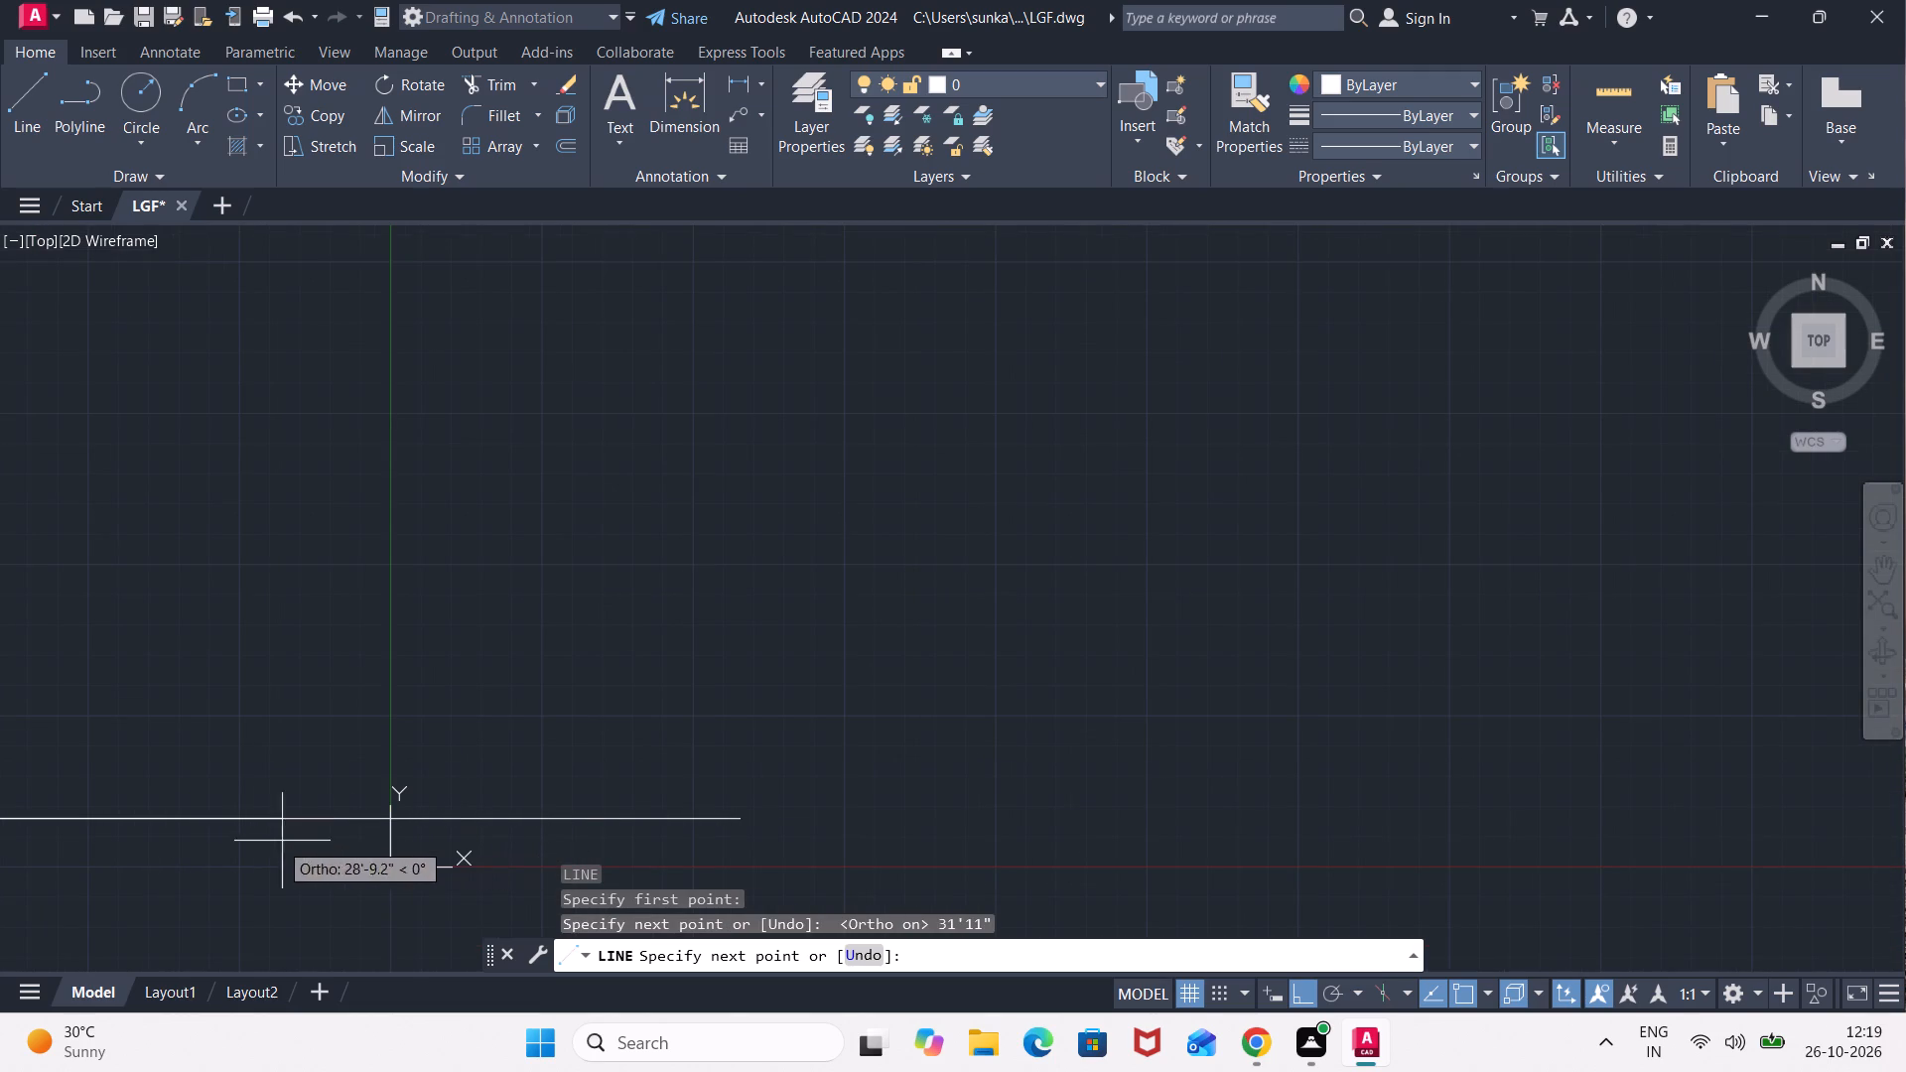
{"action": "key", "text": "Escape"}
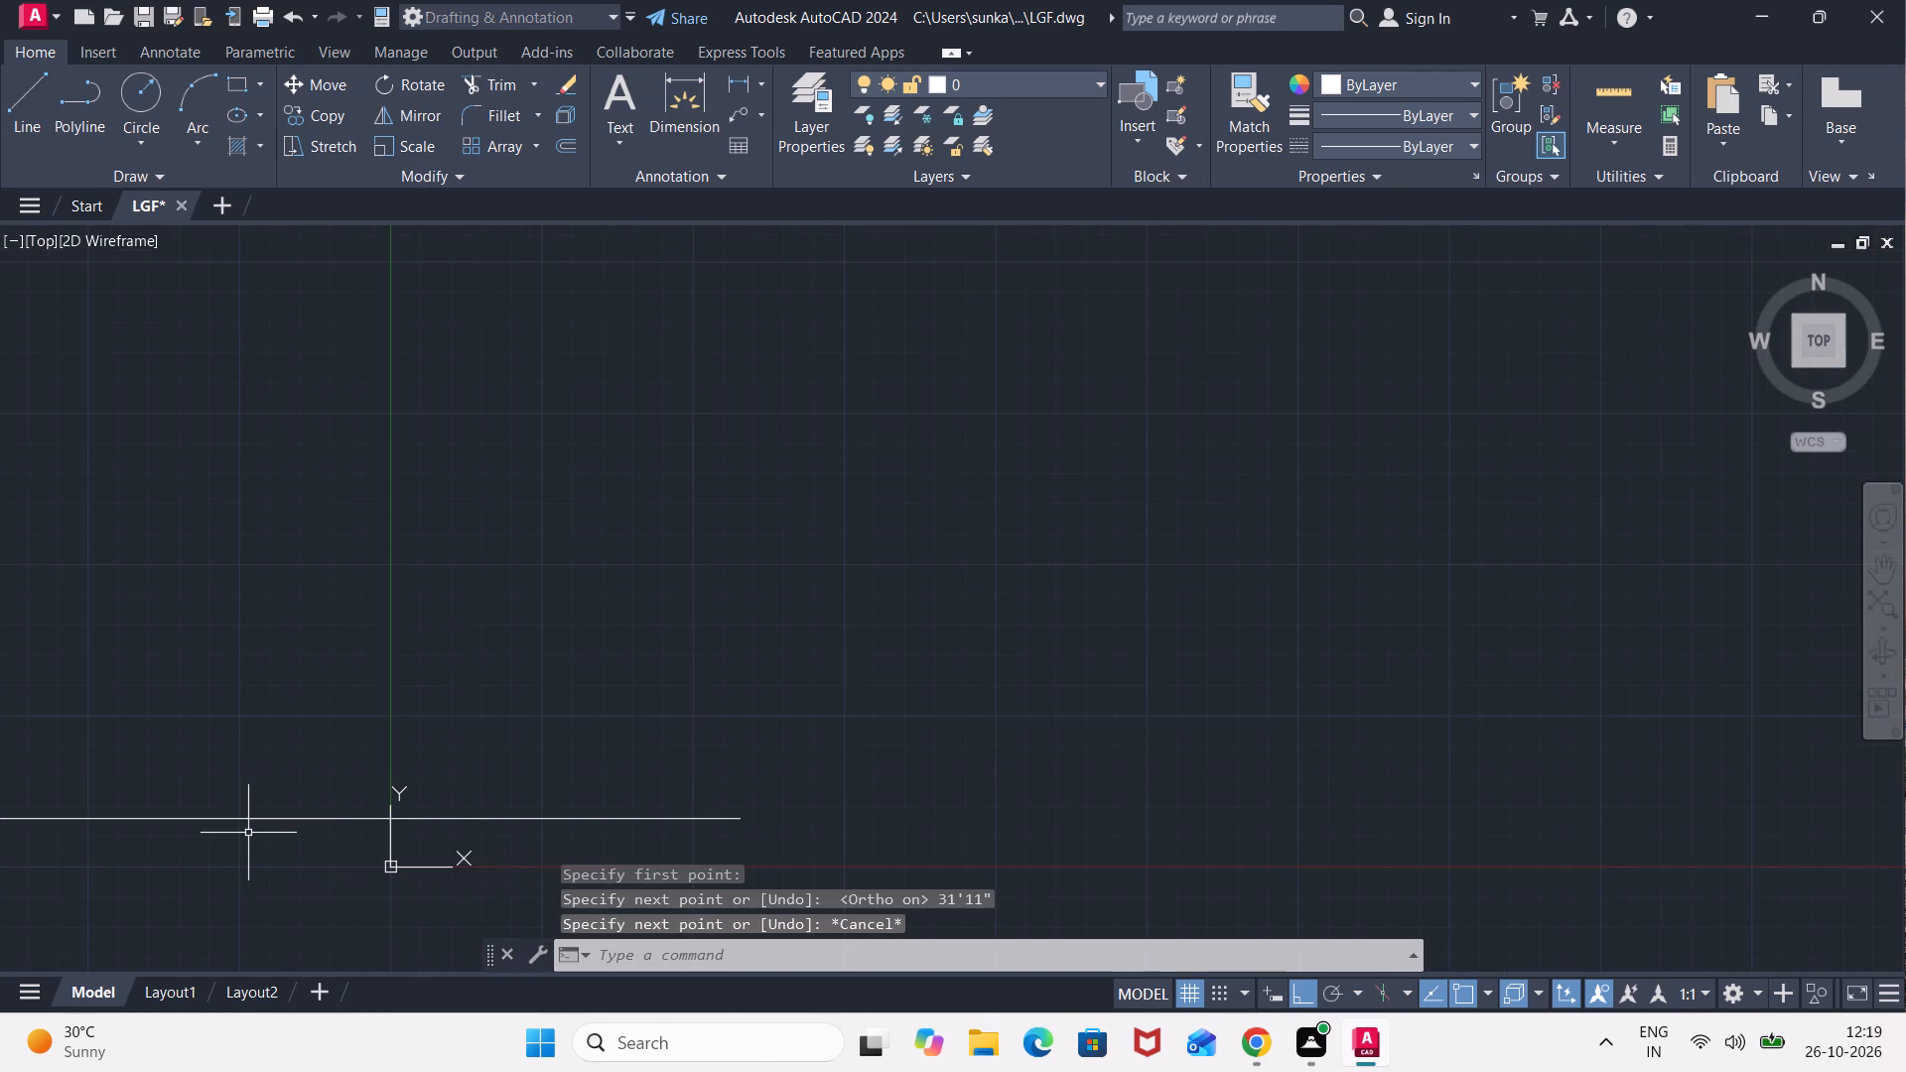
Move the UCS origin away from the line to an empty spot below and left of it.
{"action": "scroll", "coordinate": [152, 753], "scroll_direction": "down", "scroll_amount": 3}
{"action": "scroll", "coordinate": [286, 830], "scroll_direction": "down", "scroll_amount": 3}
{"action": "middle_click_drag", "start_coordinate": [266, 830], "coordinate": [430, 797]}
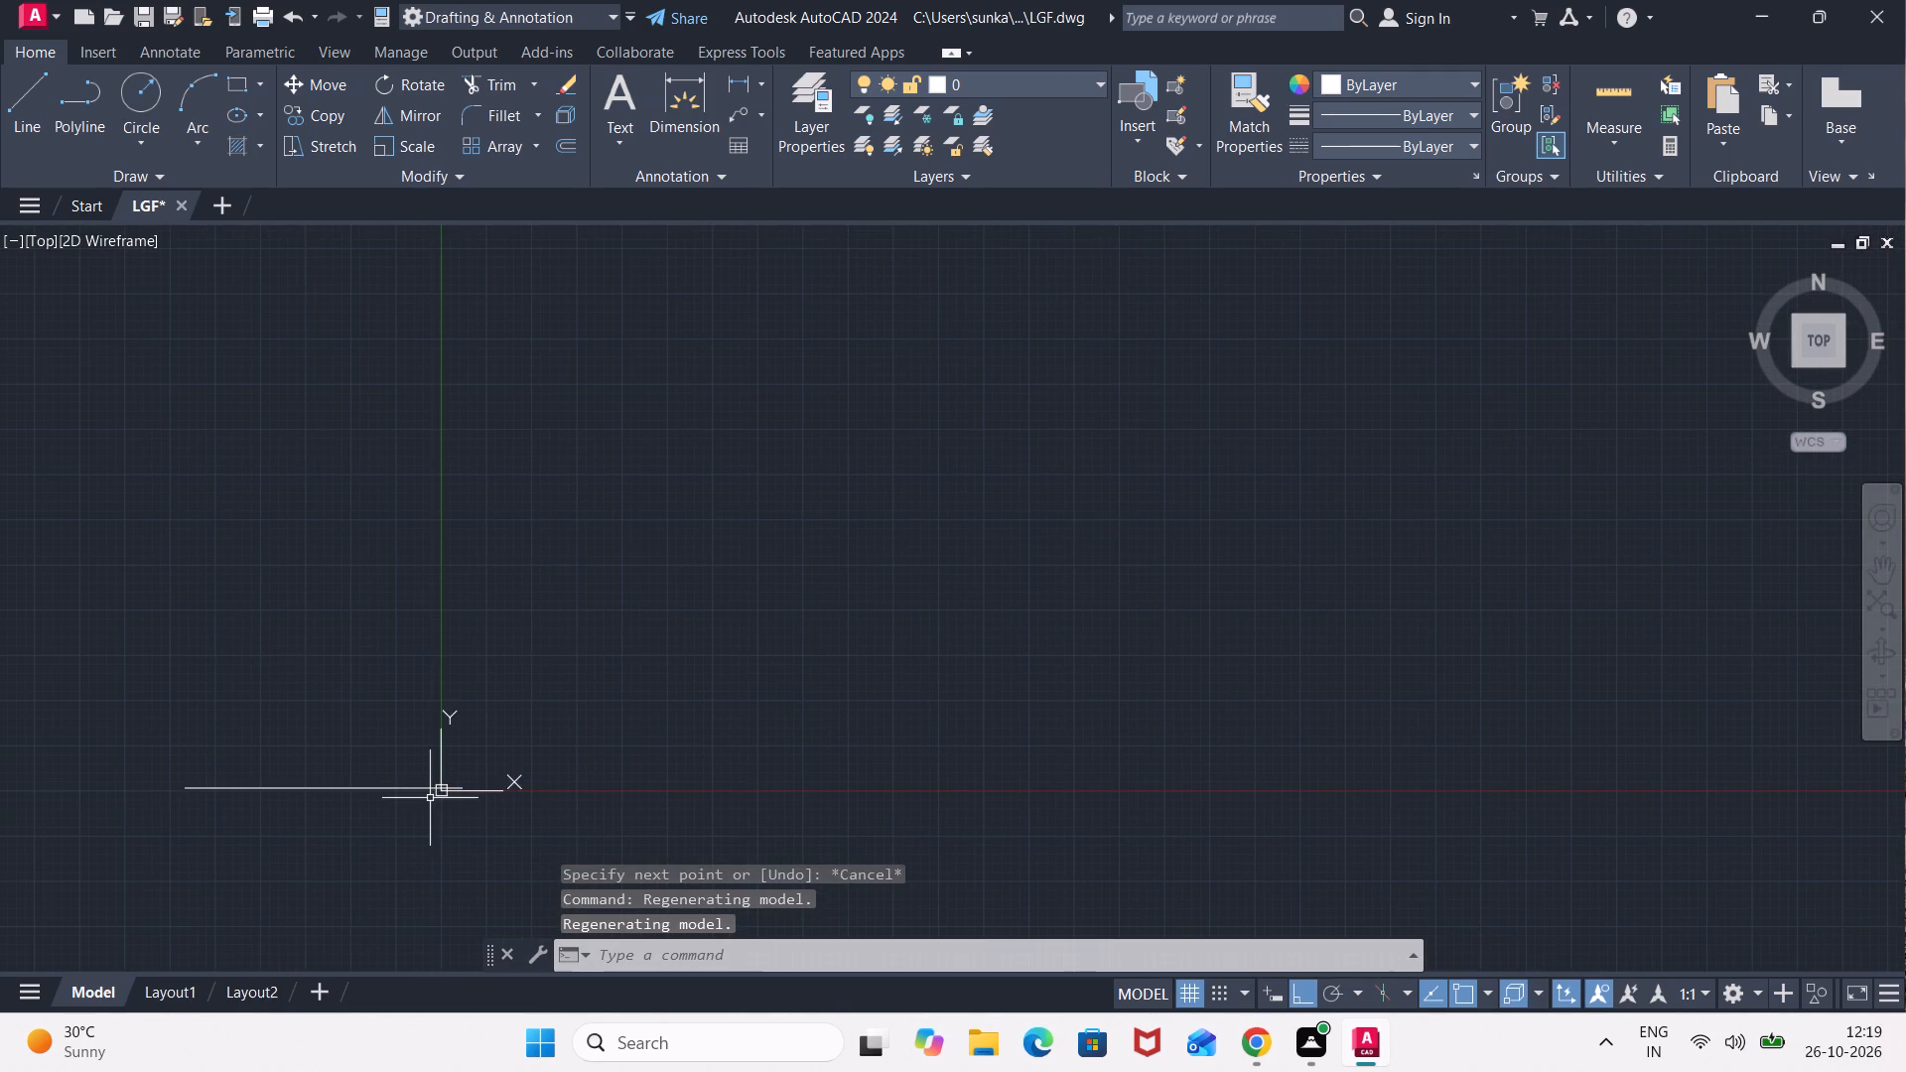
{"action": "left_click", "coordinate": [443, 794]}
{"action": "left_click", "coordinate": [443, 793]}
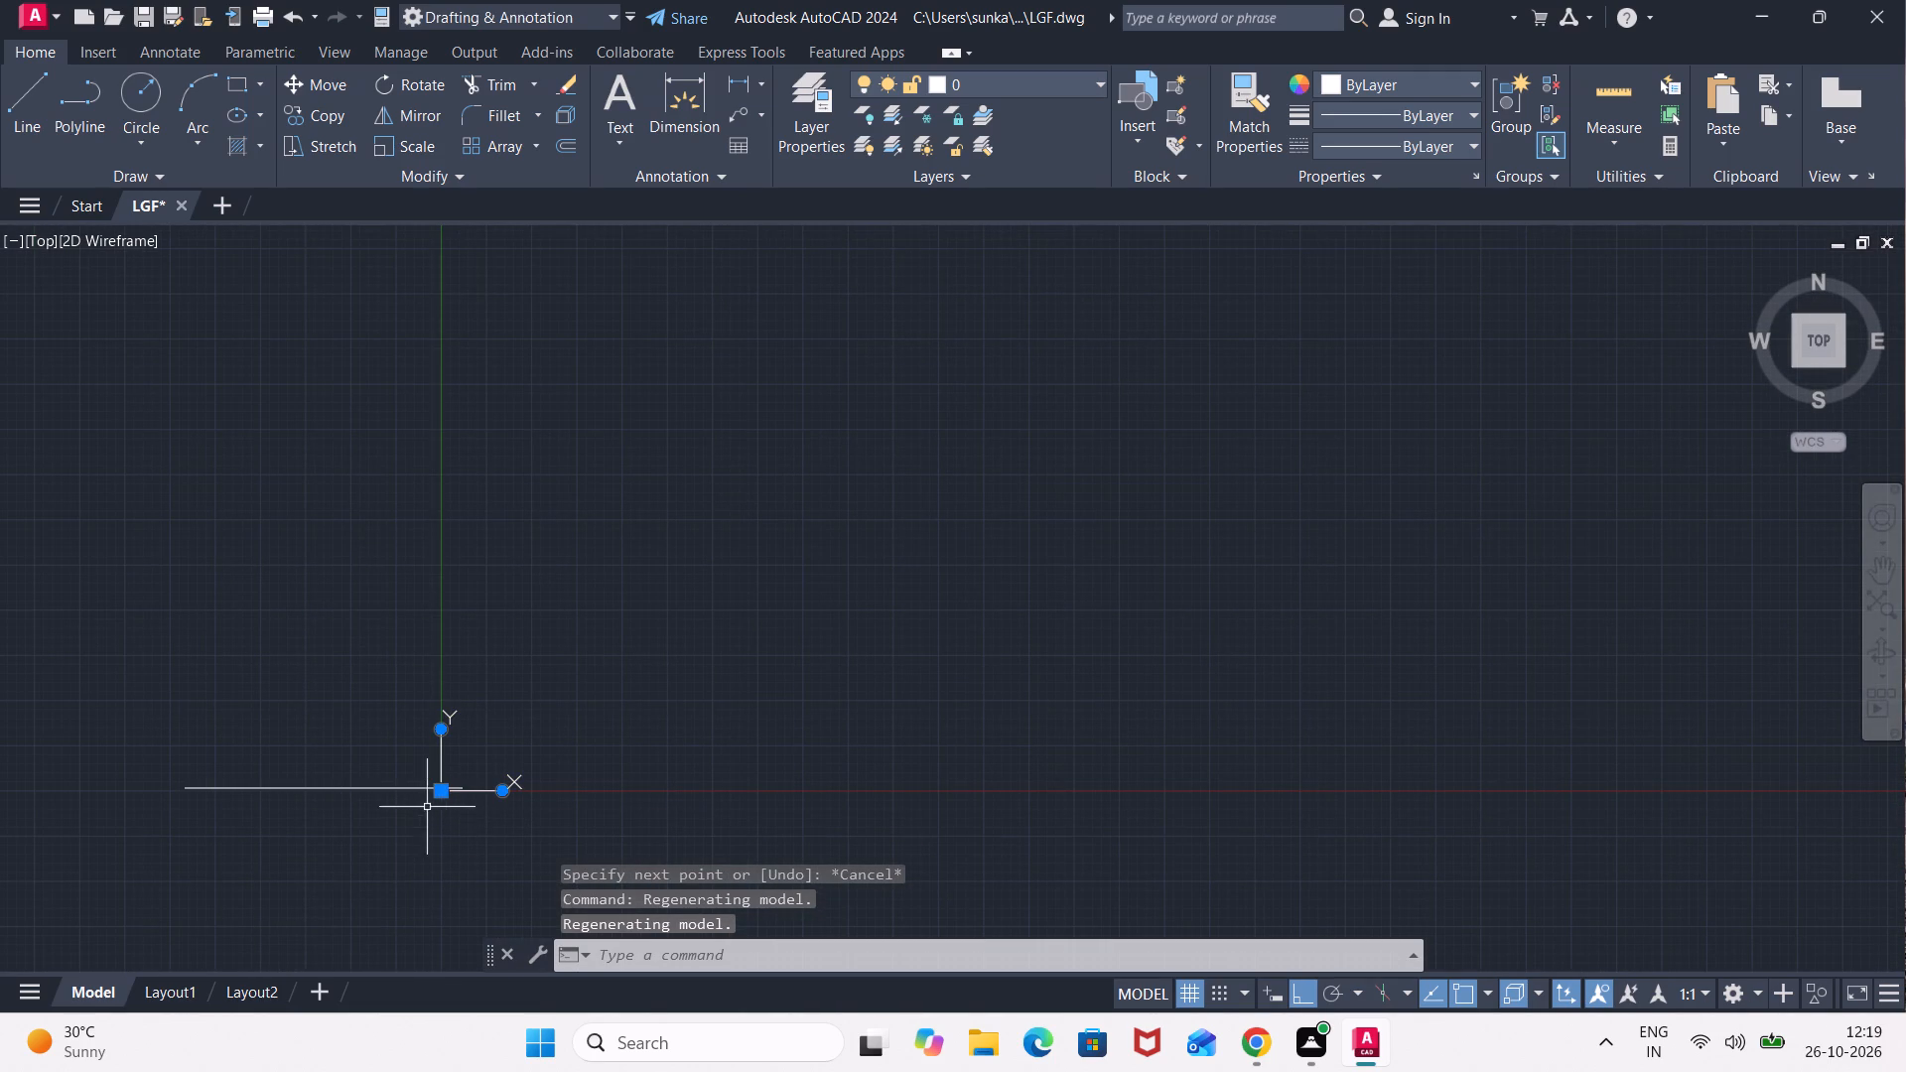
{"action": "left_click", "coordinate": [448, 794]}
{"action": "left_click", "coordinate": [441, 790]}
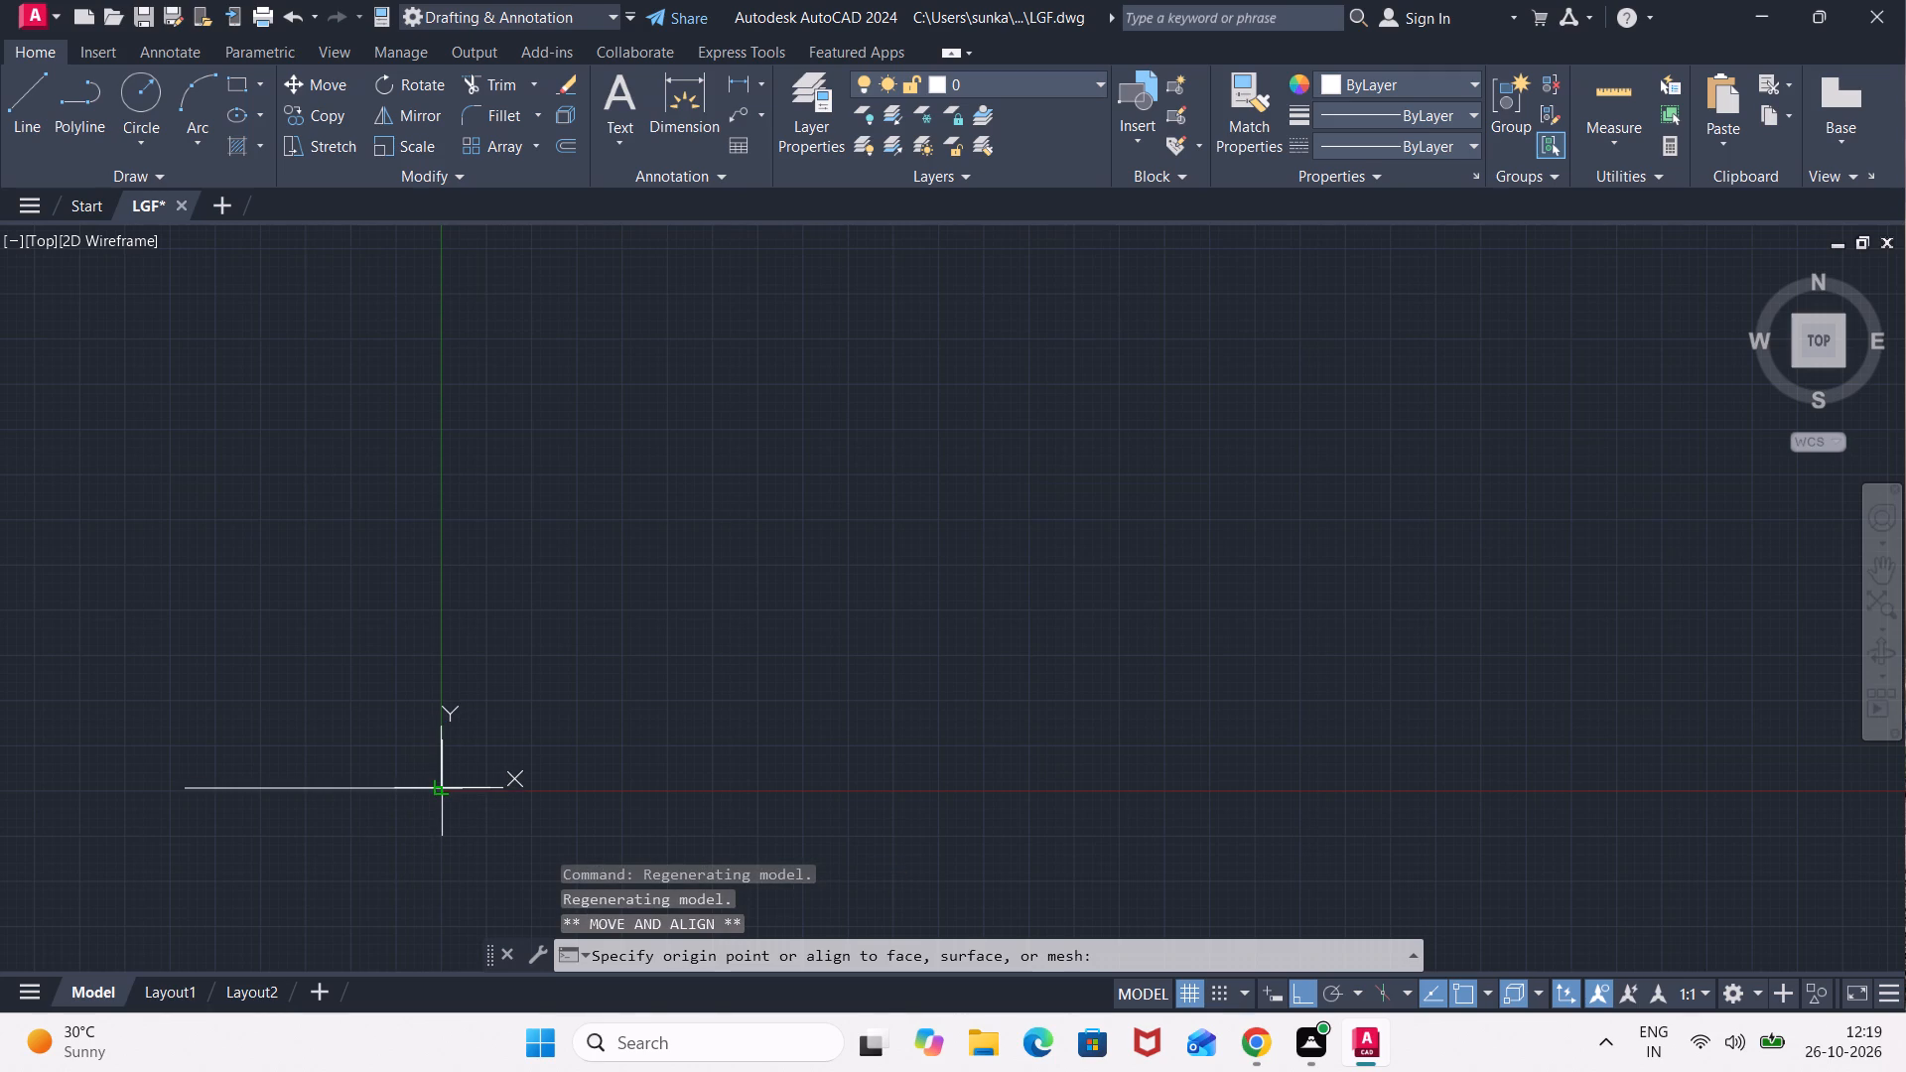
{"action": "middle_click_drag", "start_coordinate": [465, 264], "coordinate": [471, 341]}
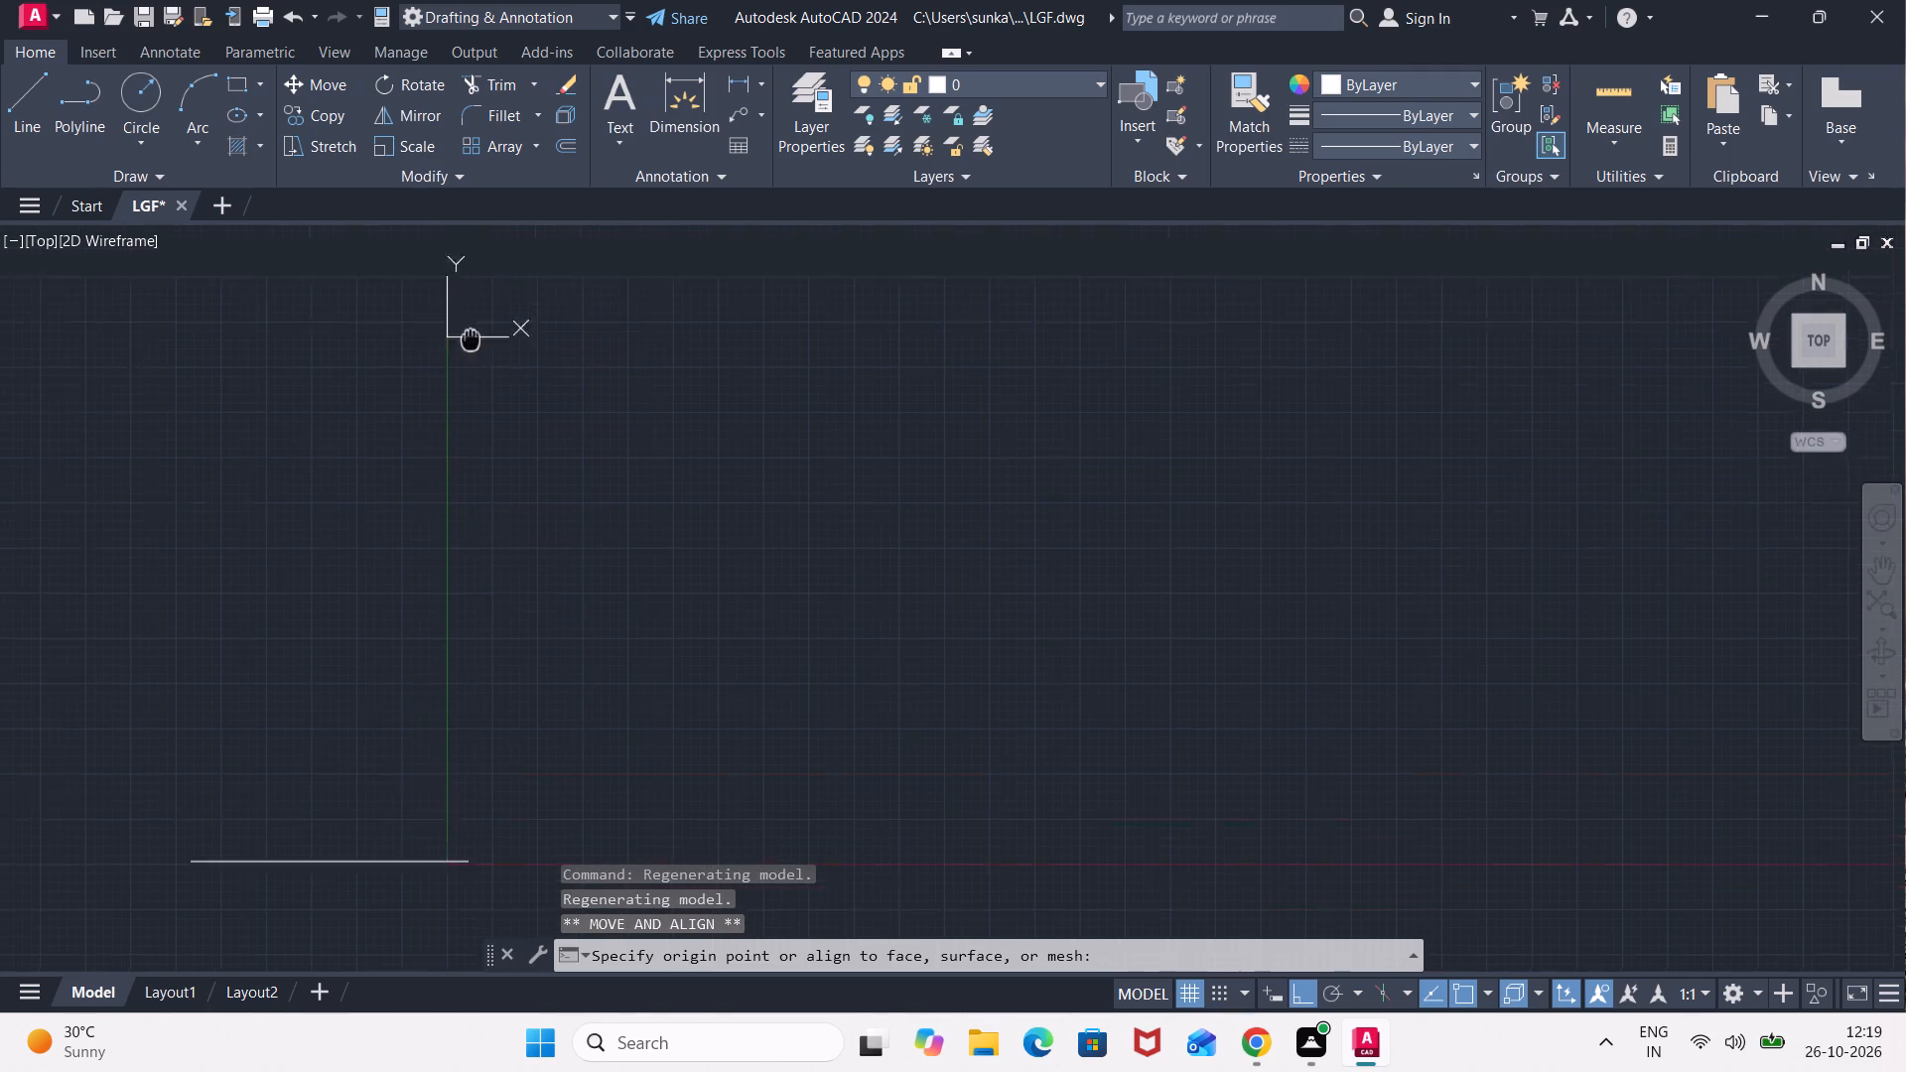
{"action": "middle_click_drag", "start_coordinate": [471, 341], "coordinate": [467, 454]}
{"action": "middle_click_drag", "start_coordinate": [129, 756], "coordinate": [344, 333]}
{"action": "left_click", "coordinate": [29, 649]}
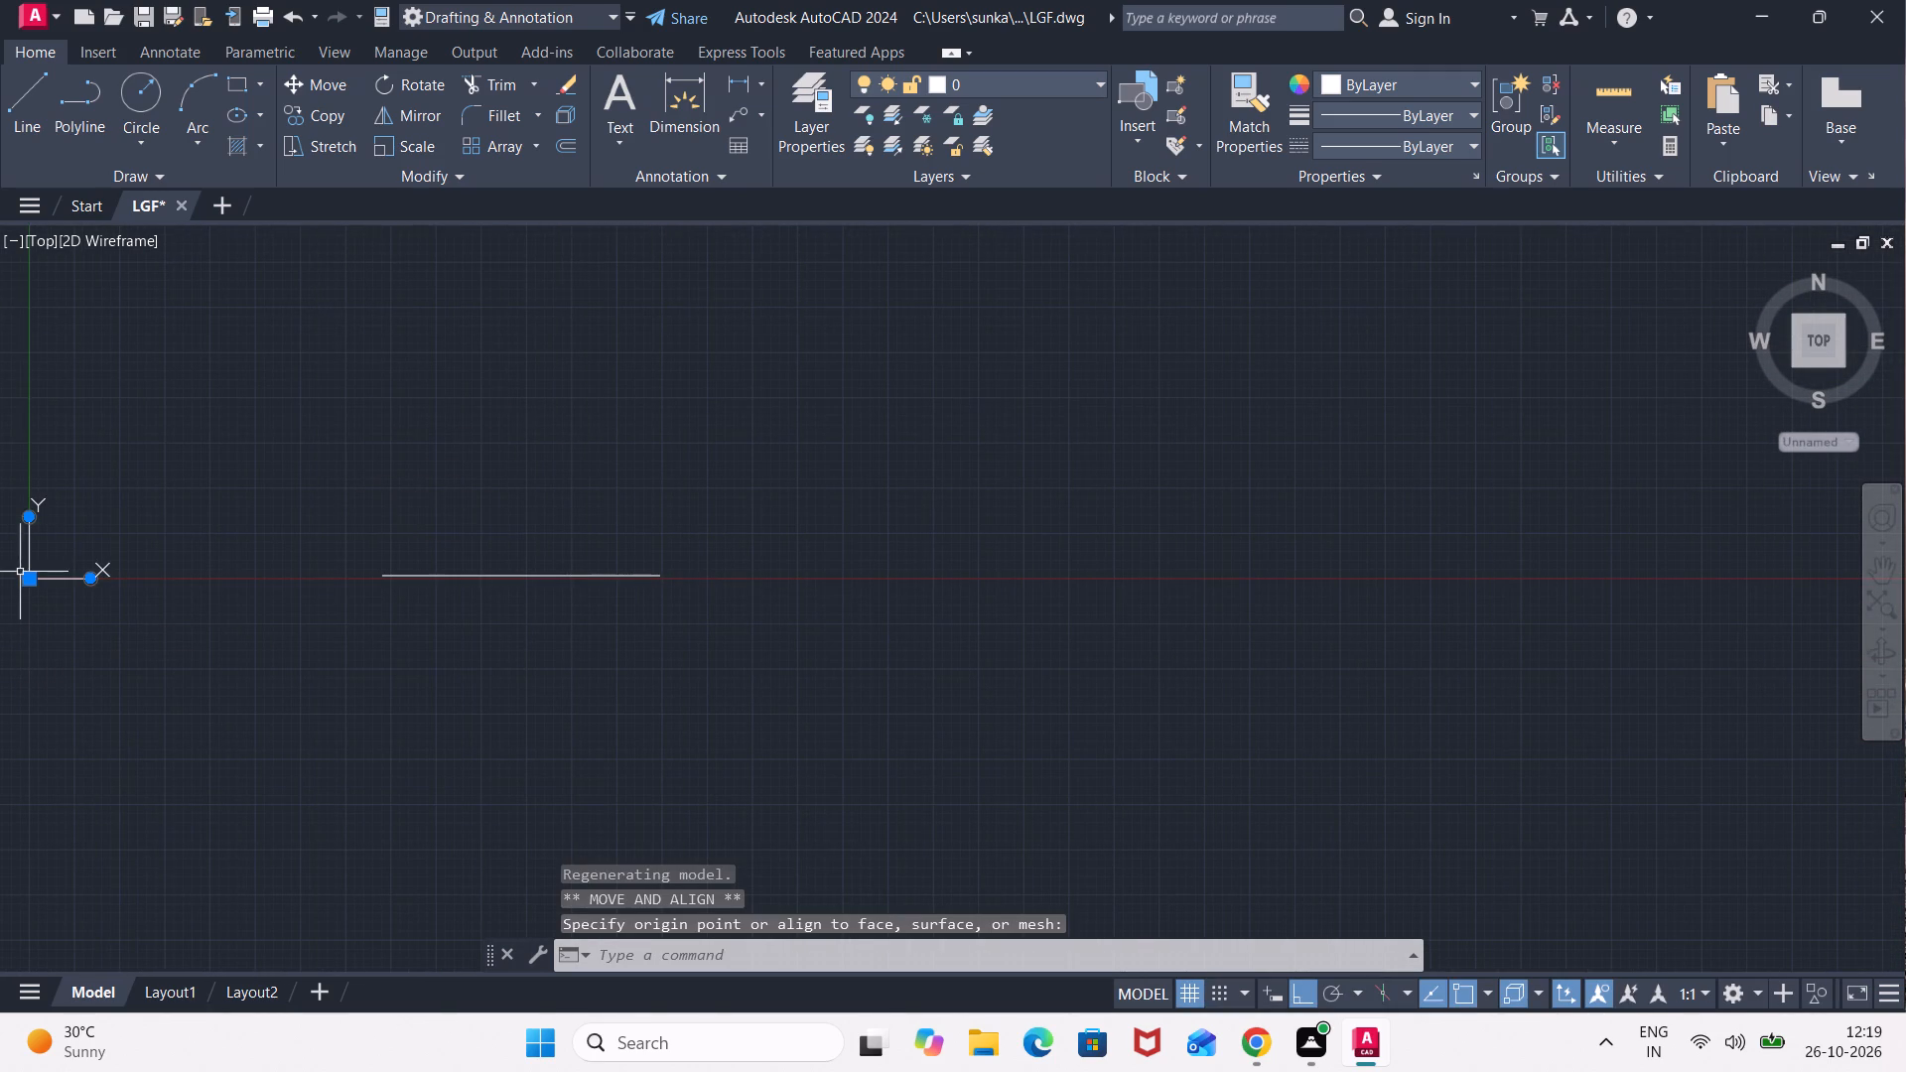
{"action": "left_click", "coordinate": [28, 585]}
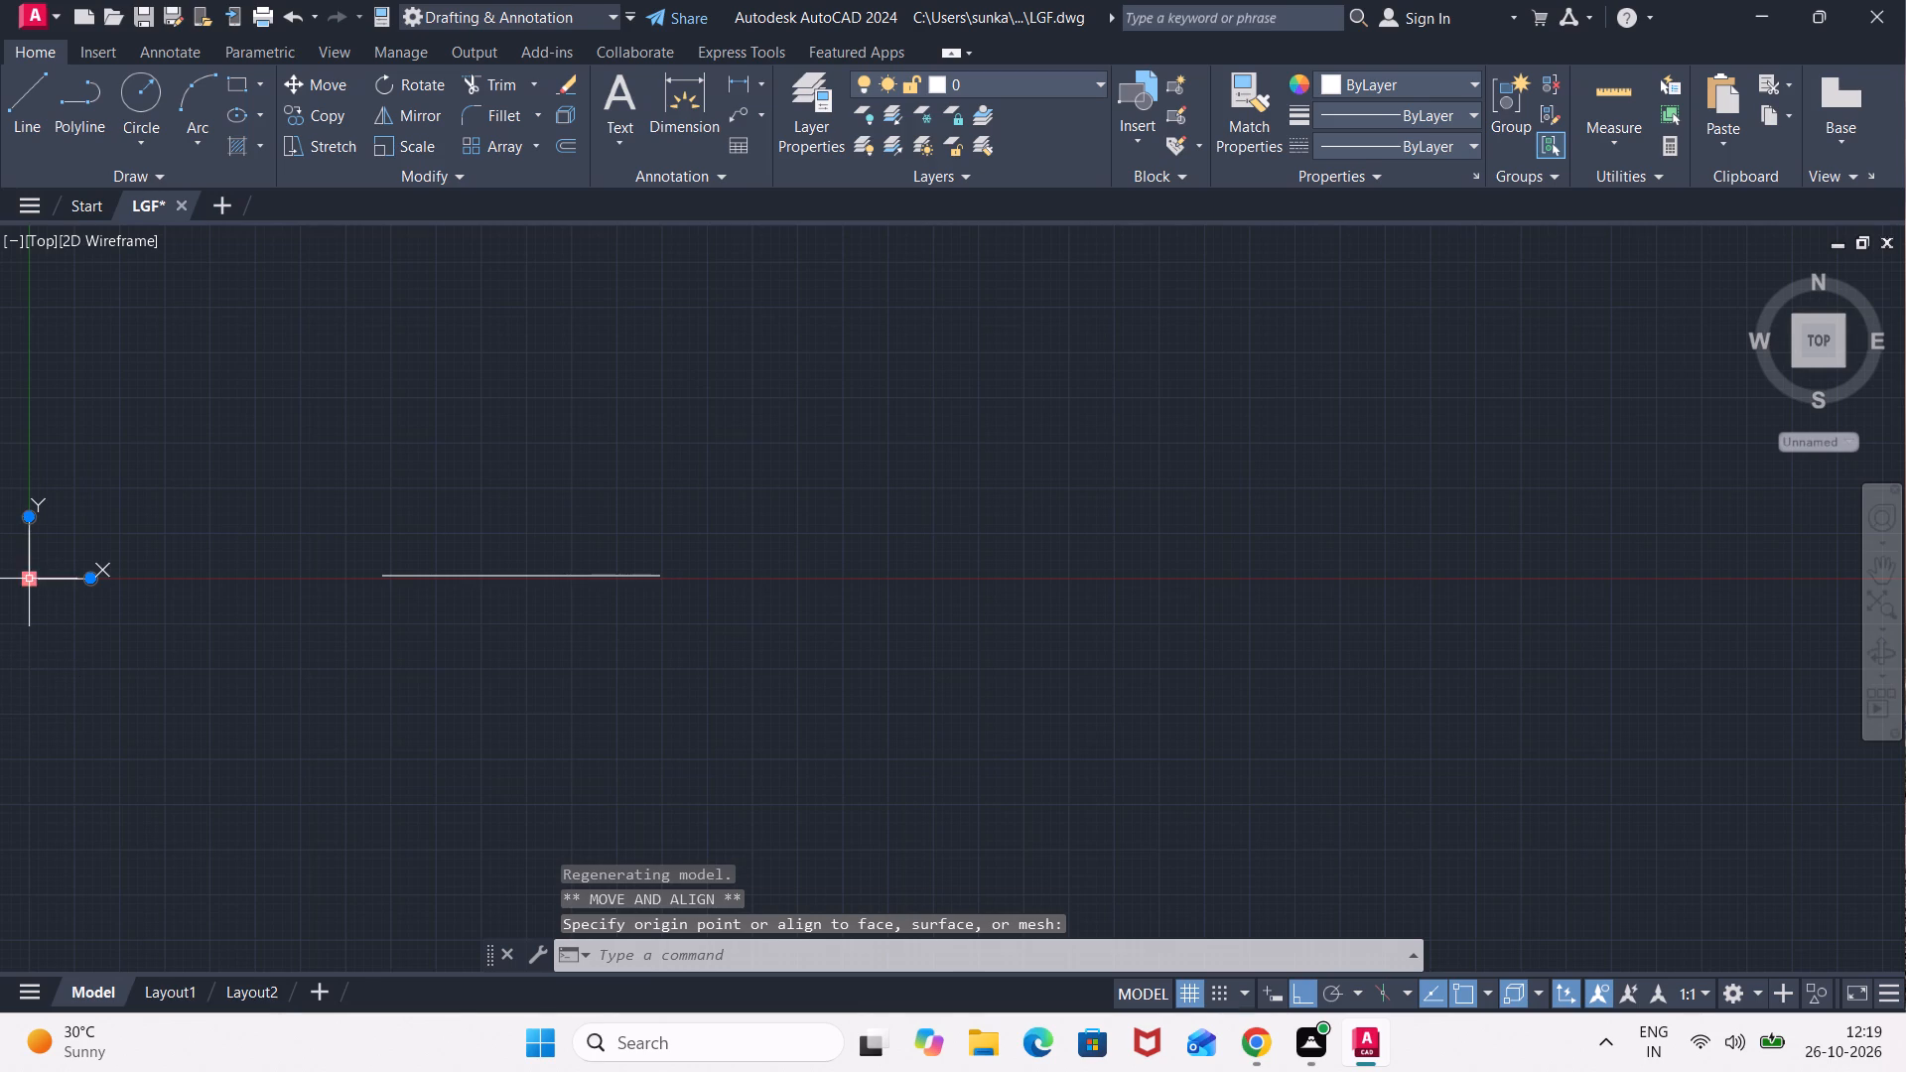
{"action": "left_click", "coordinate": [30, 583]}
{"action": "left_click", "coordinate": [93, 903]}
{"action": "middle_click_drag", "start_coordinate": [348, 693], "coordinate": [276, 914]}
{"action": "middle_click", "coordinate": [230, 1026]}
{"action": "left_click", "coordinate": [332, 755]}
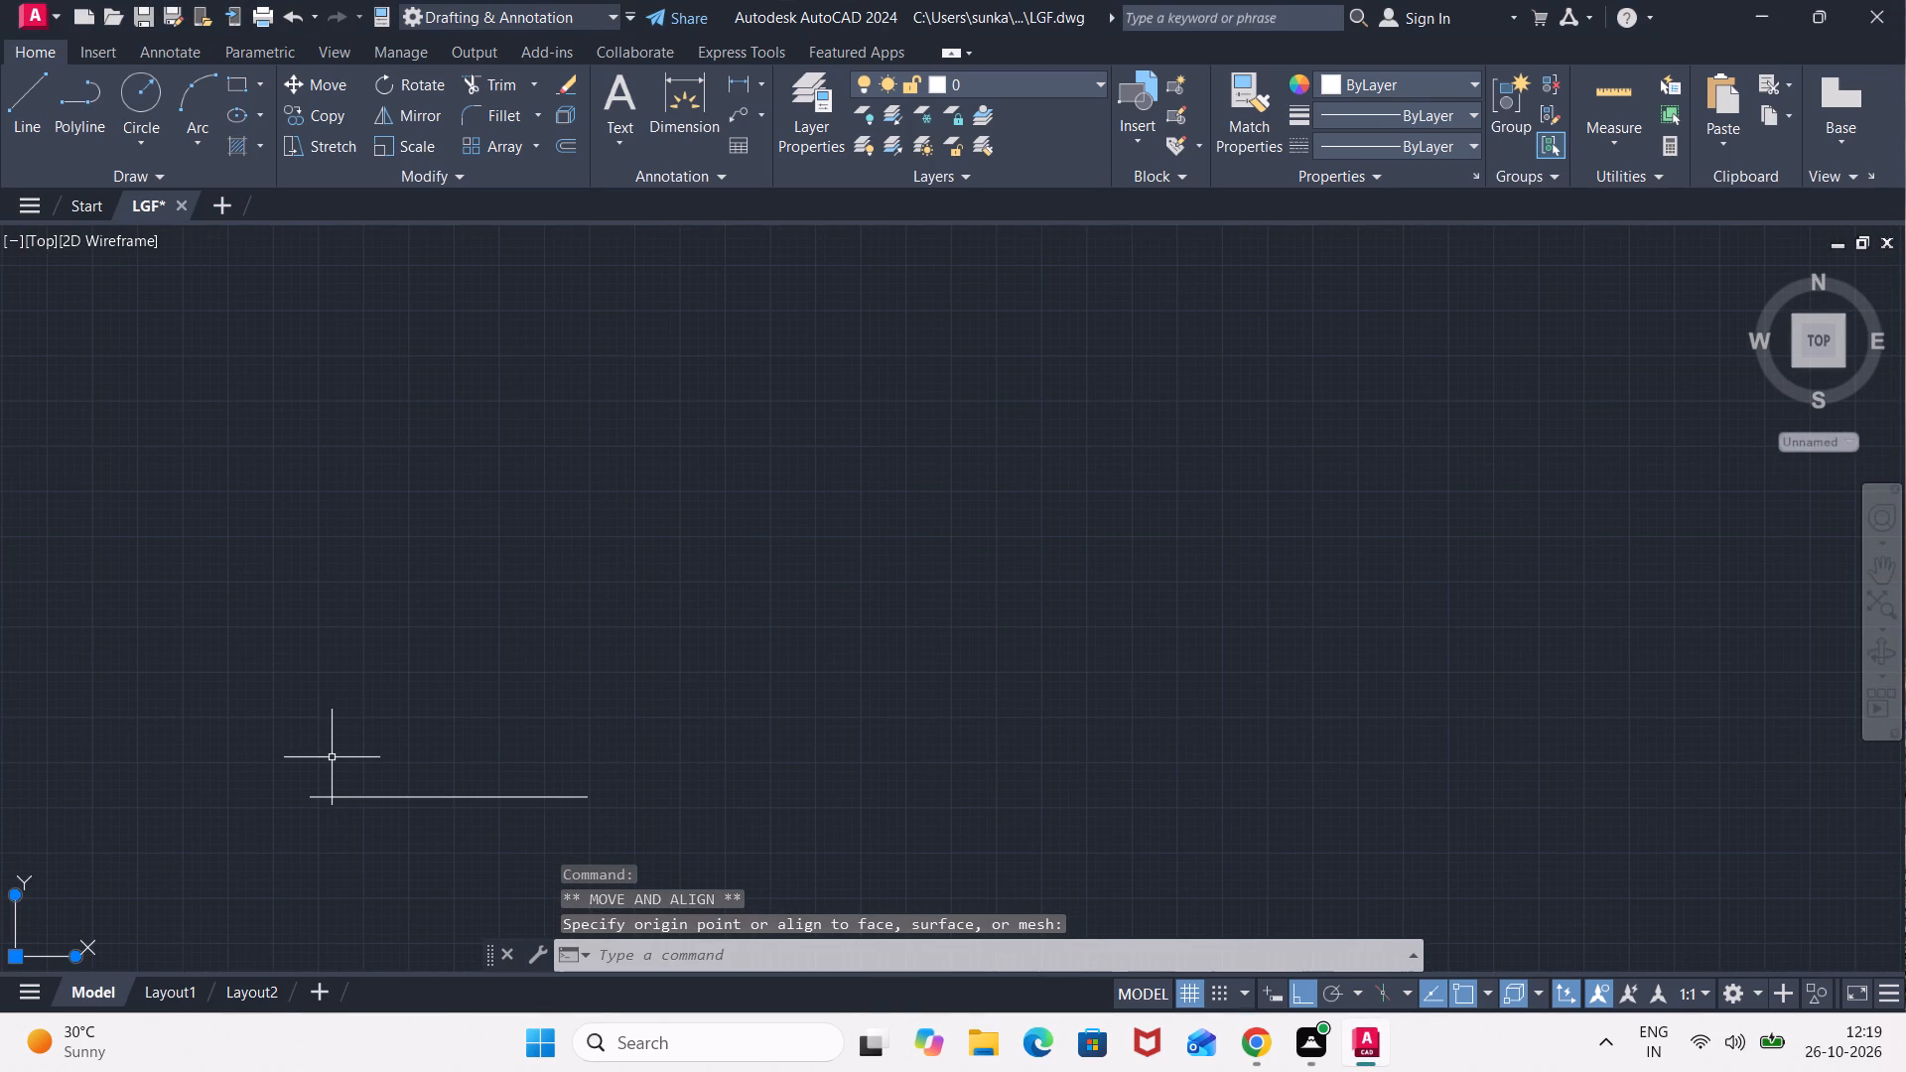
Draw a vertical line 85'3" long upward from the right end of the horizontal line.
{"action": "key", "text": "l"}
{"action": "key", "text": "Return"}
{"action": "scroll", "coordinate": [344, 756], "scroll_direction": "down", "scroll_amount": 2}
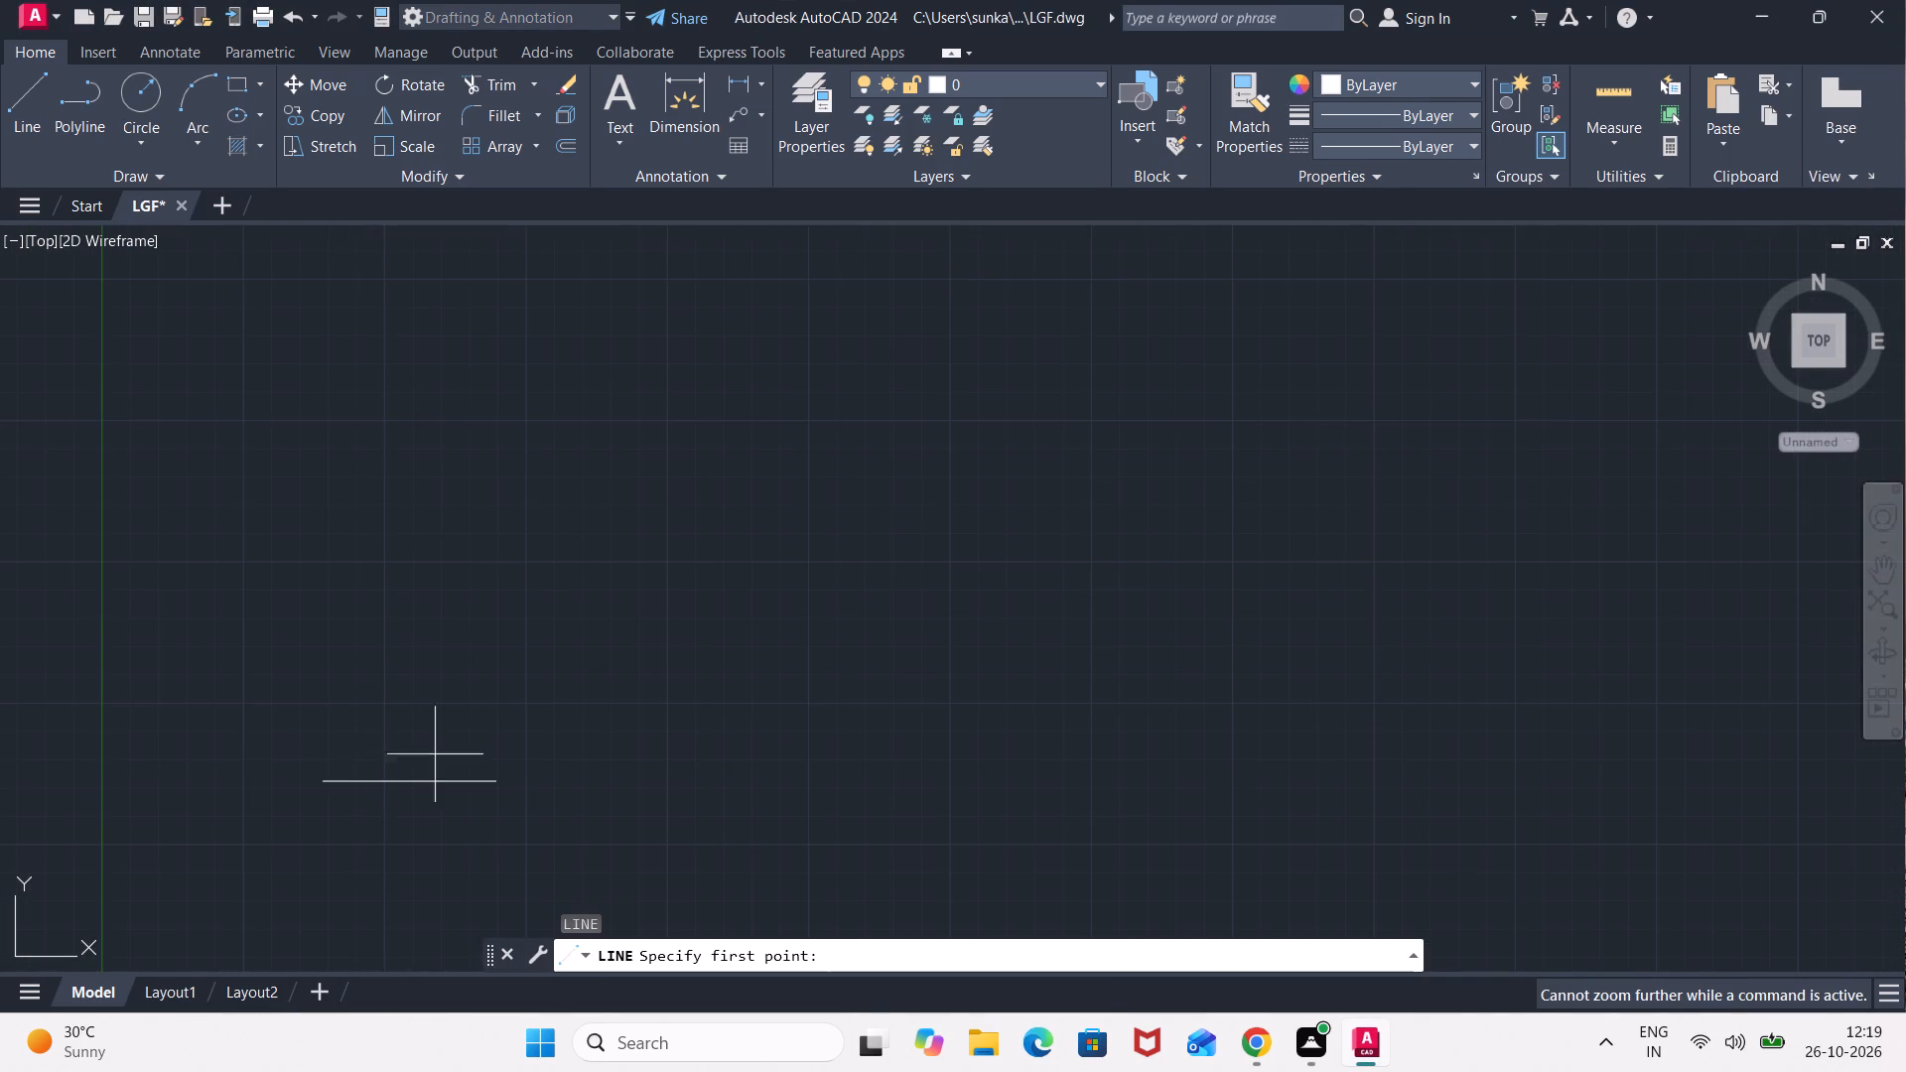
{"action": "left_click", "coordinate": [497, 780]}
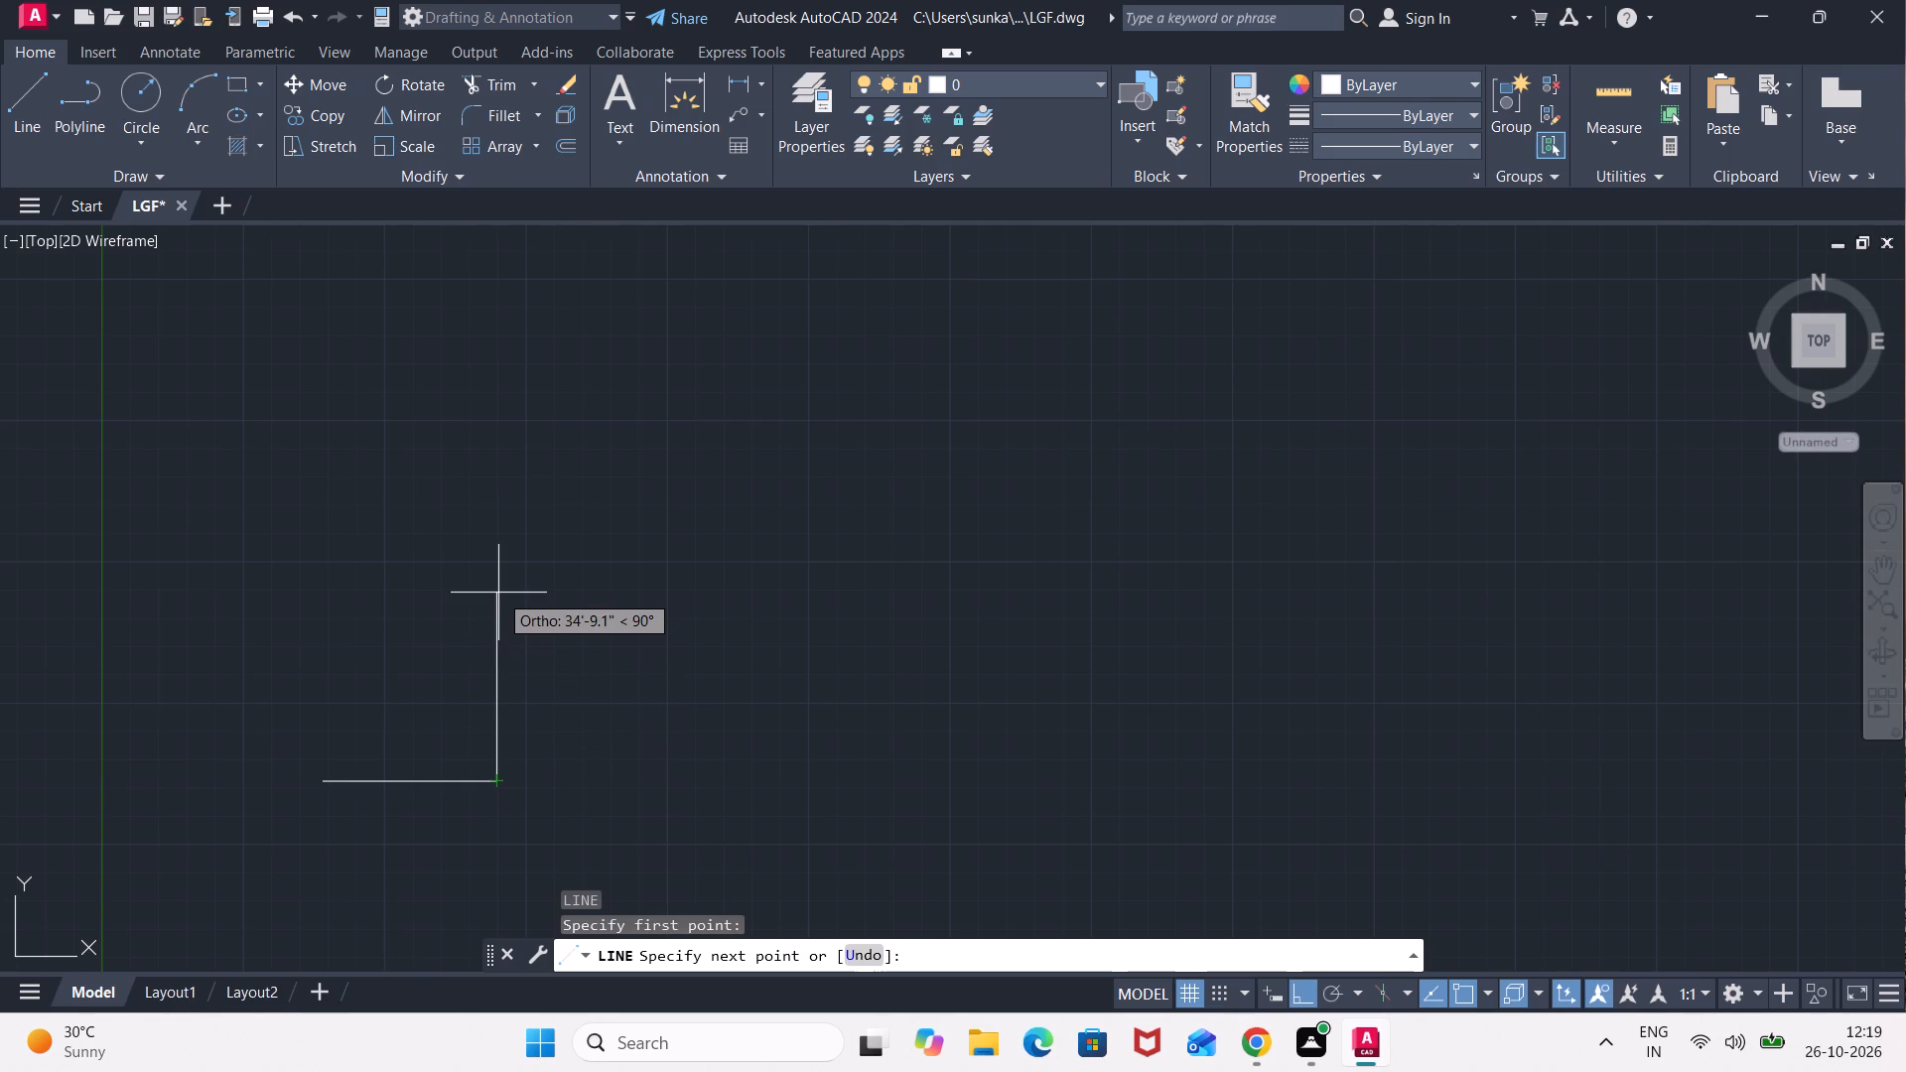
{"action": "type", "text": "85'3\""}
{"action": "key", "text": "Return"}
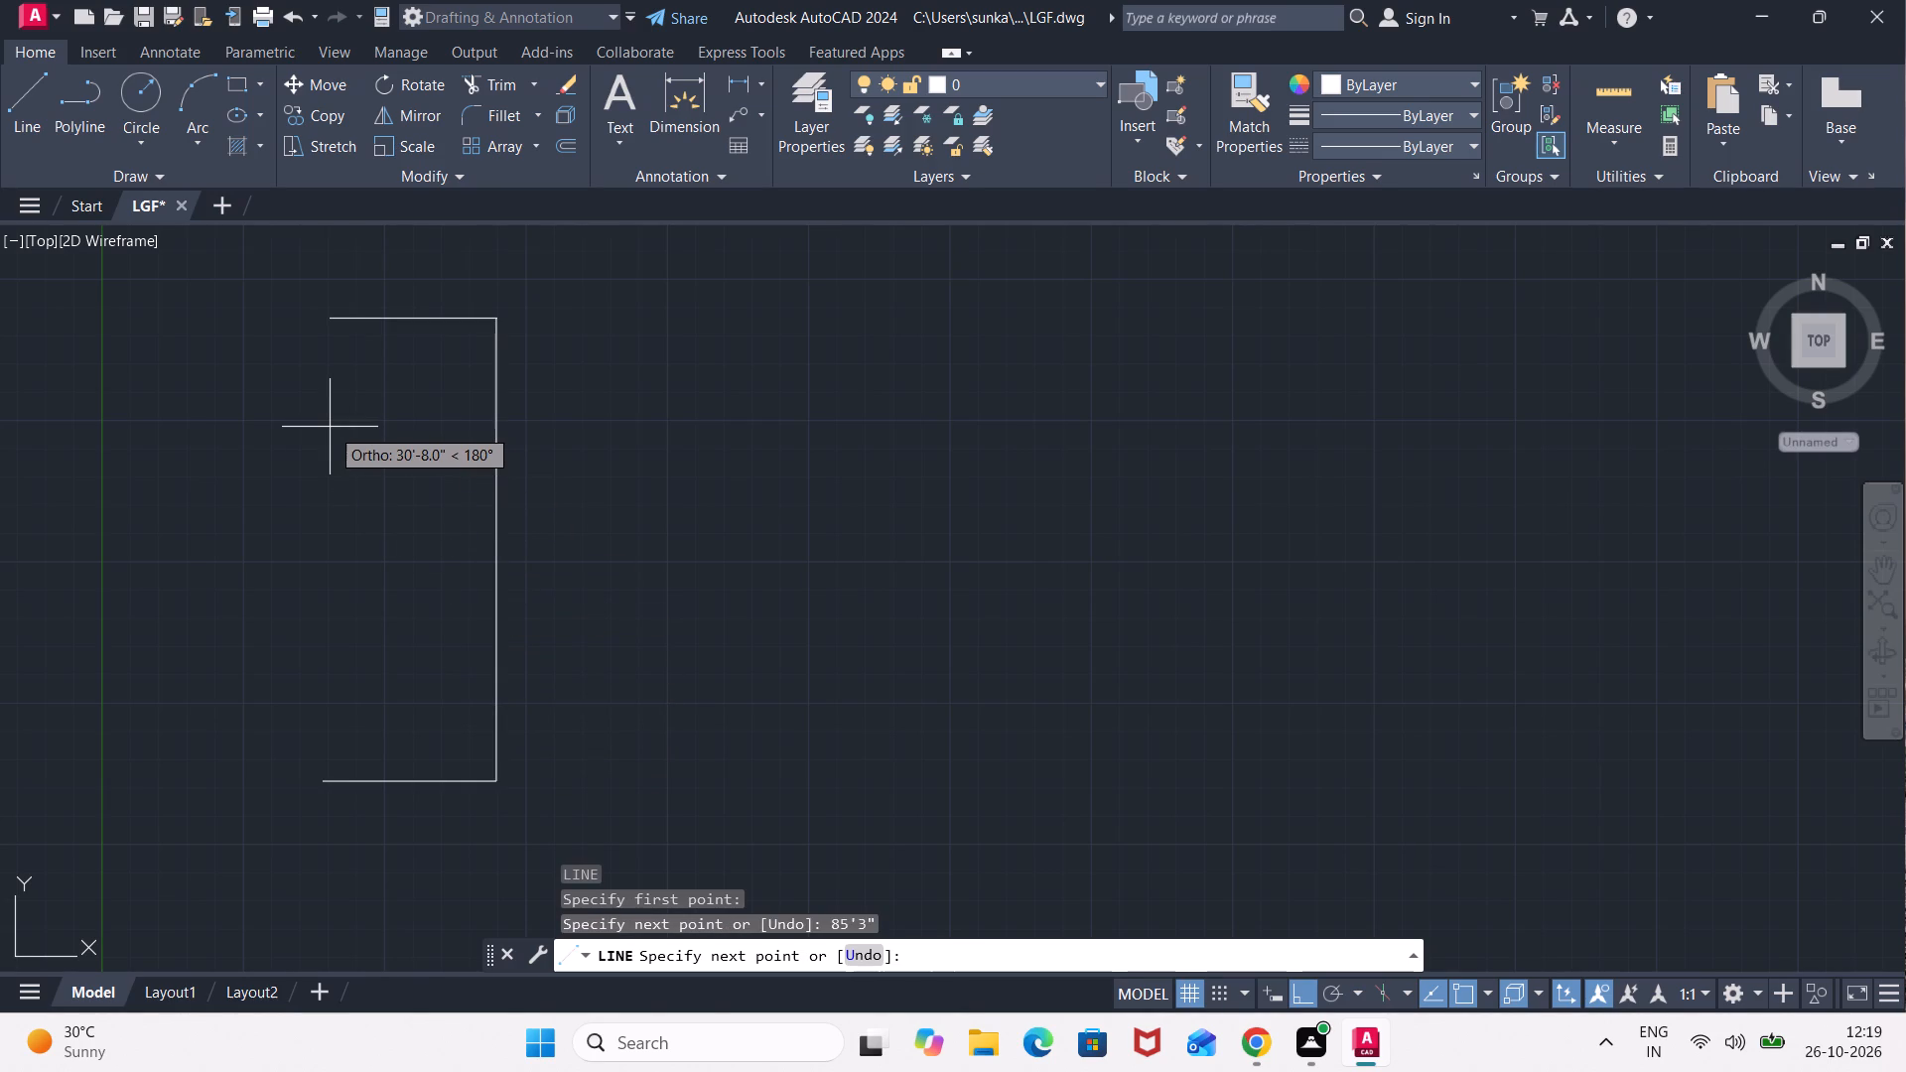
Complete the rectangular outline with a 31'11" top edge towards the left and a left side down to the bottom edge's open end.
{"action": "type", "text": "31'11\""}
{"action": "key", "text": "Return"}
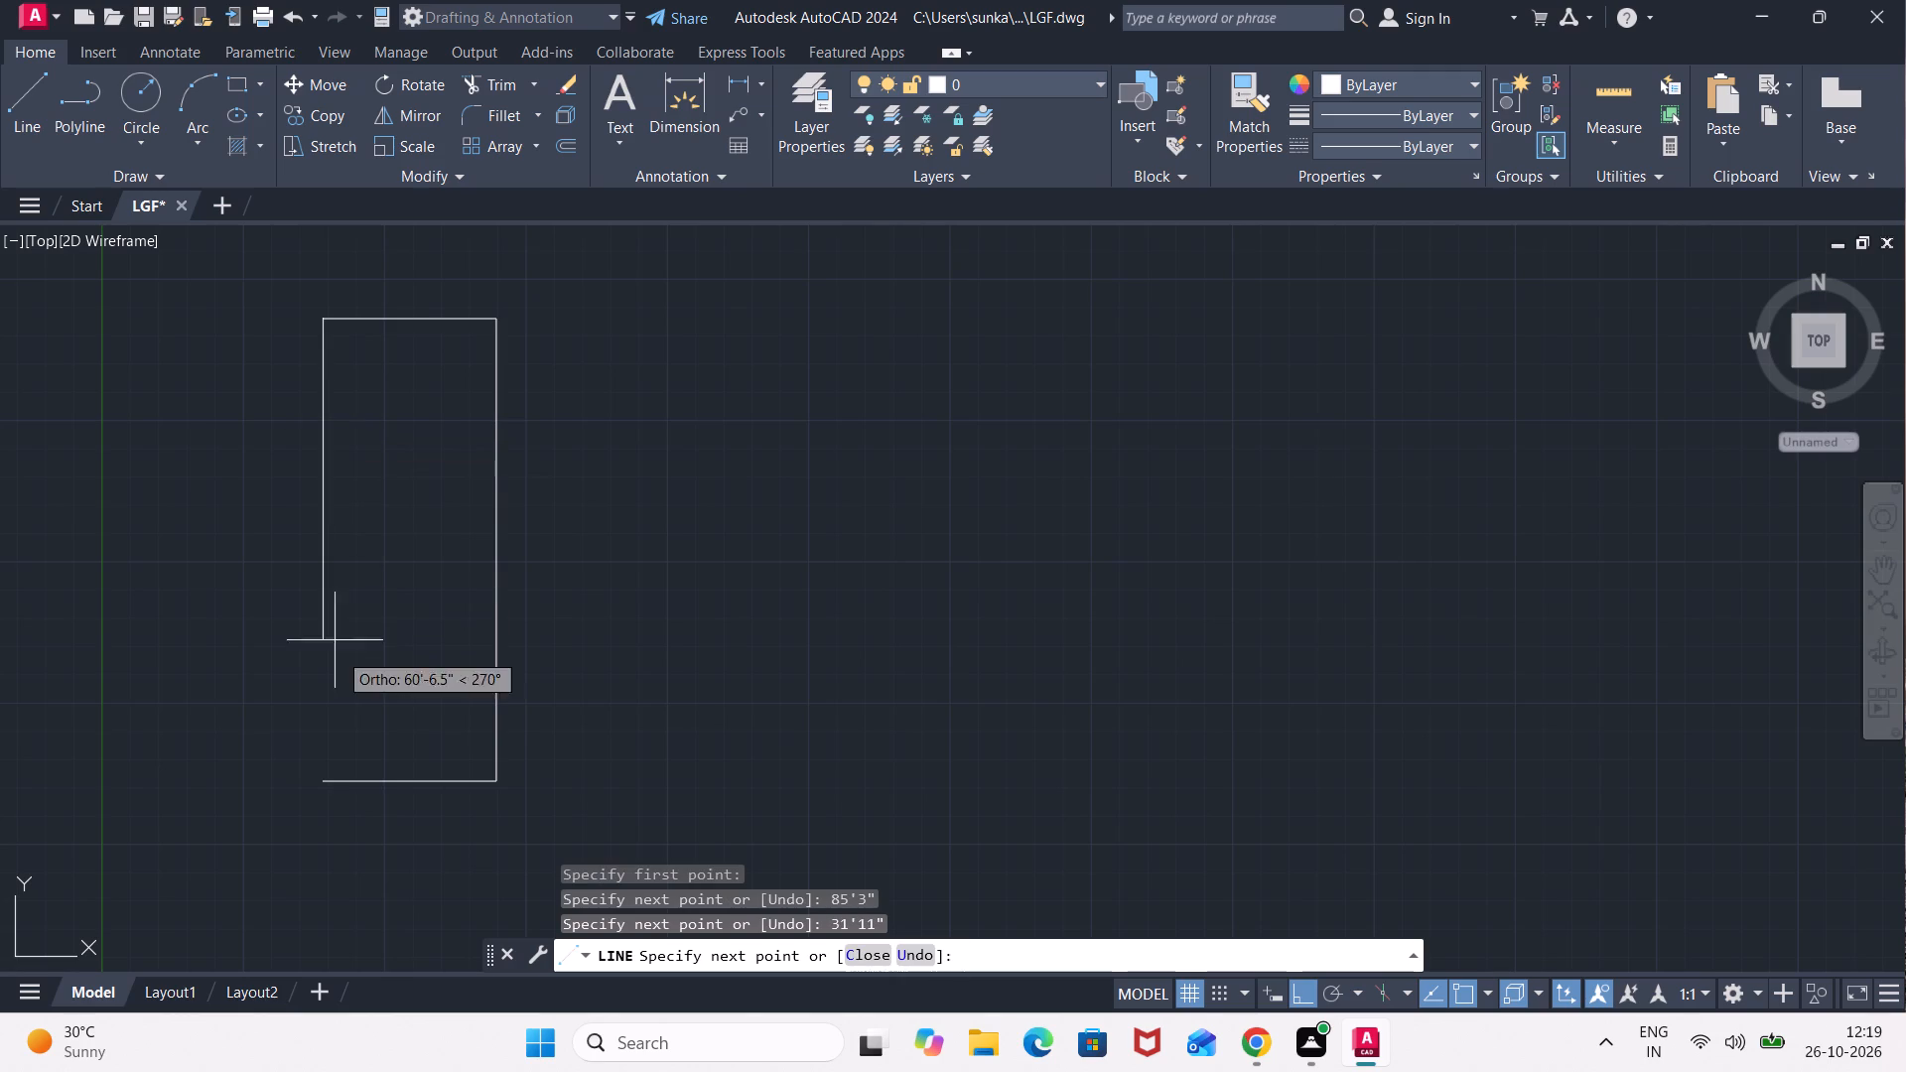
{"action": "left_click", "coordinate": [318, 783]}
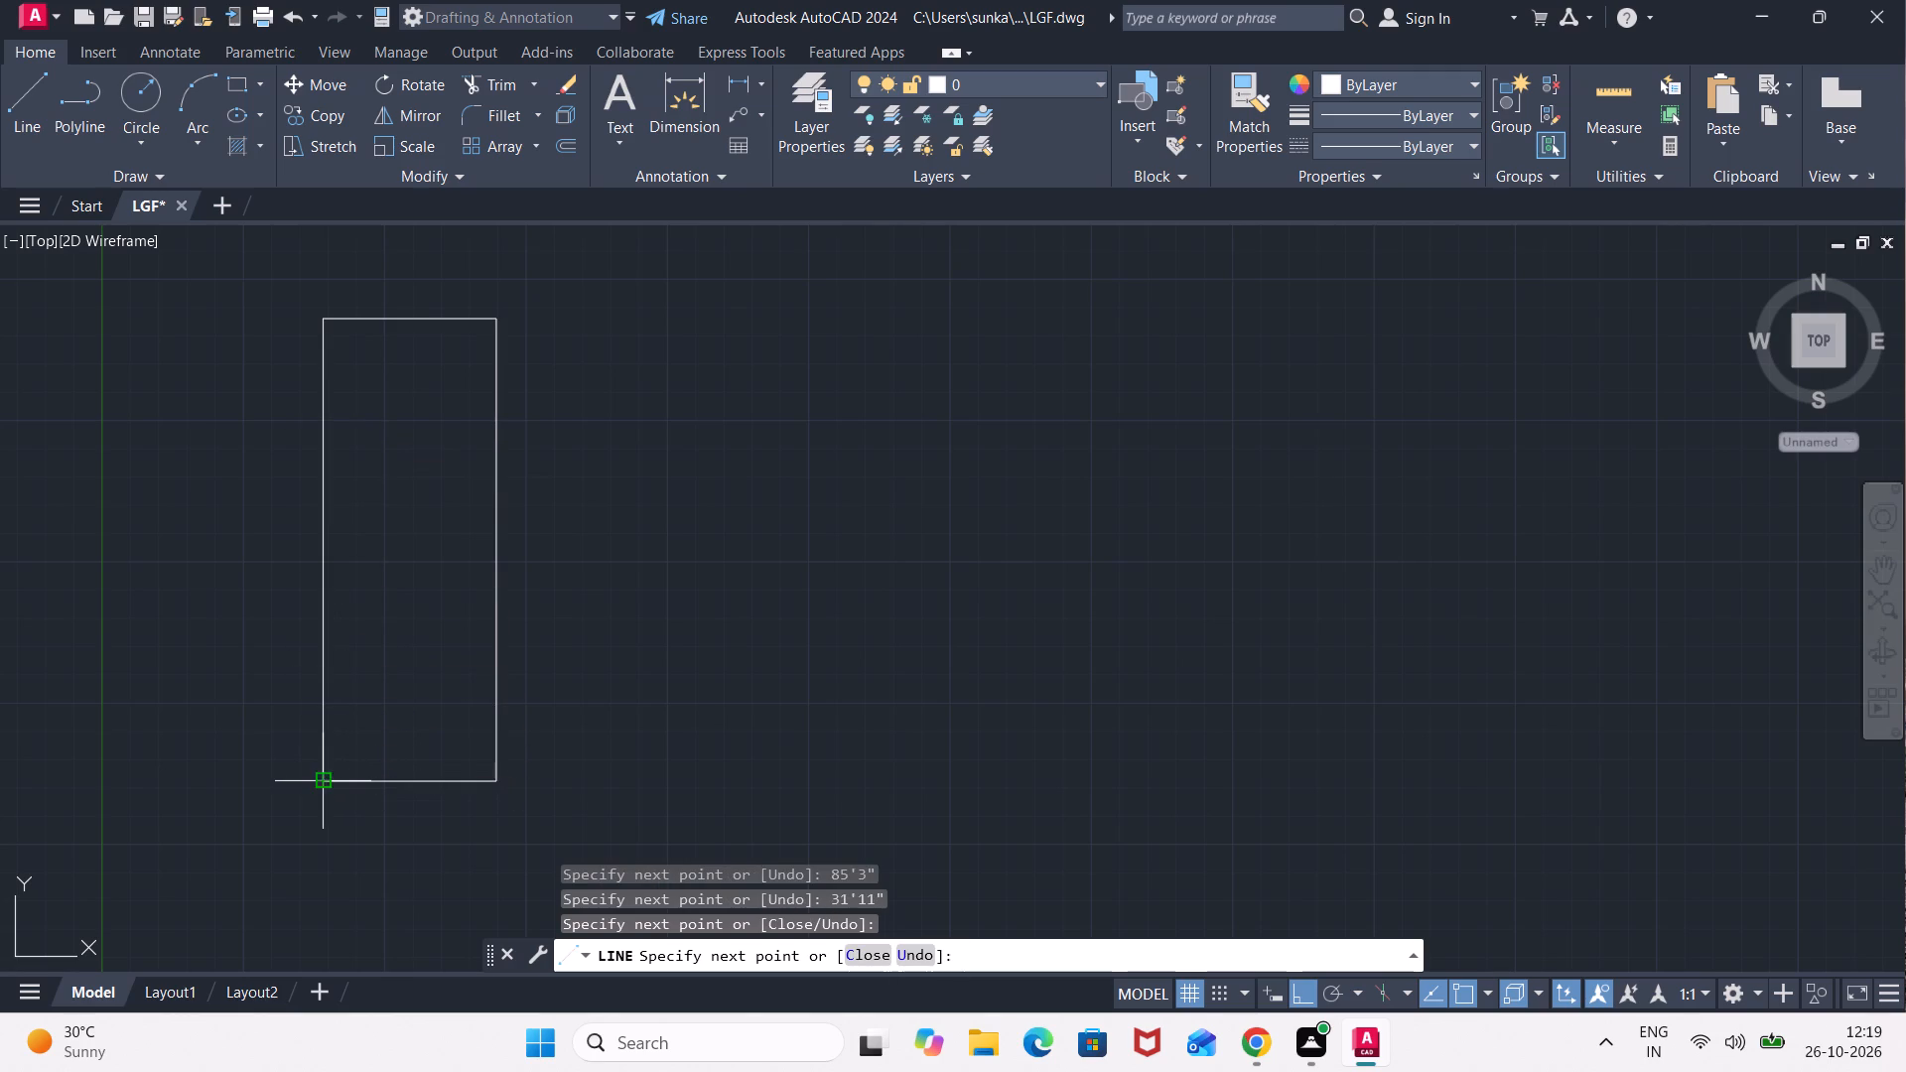
{"action": "key", "text": "Escape"}
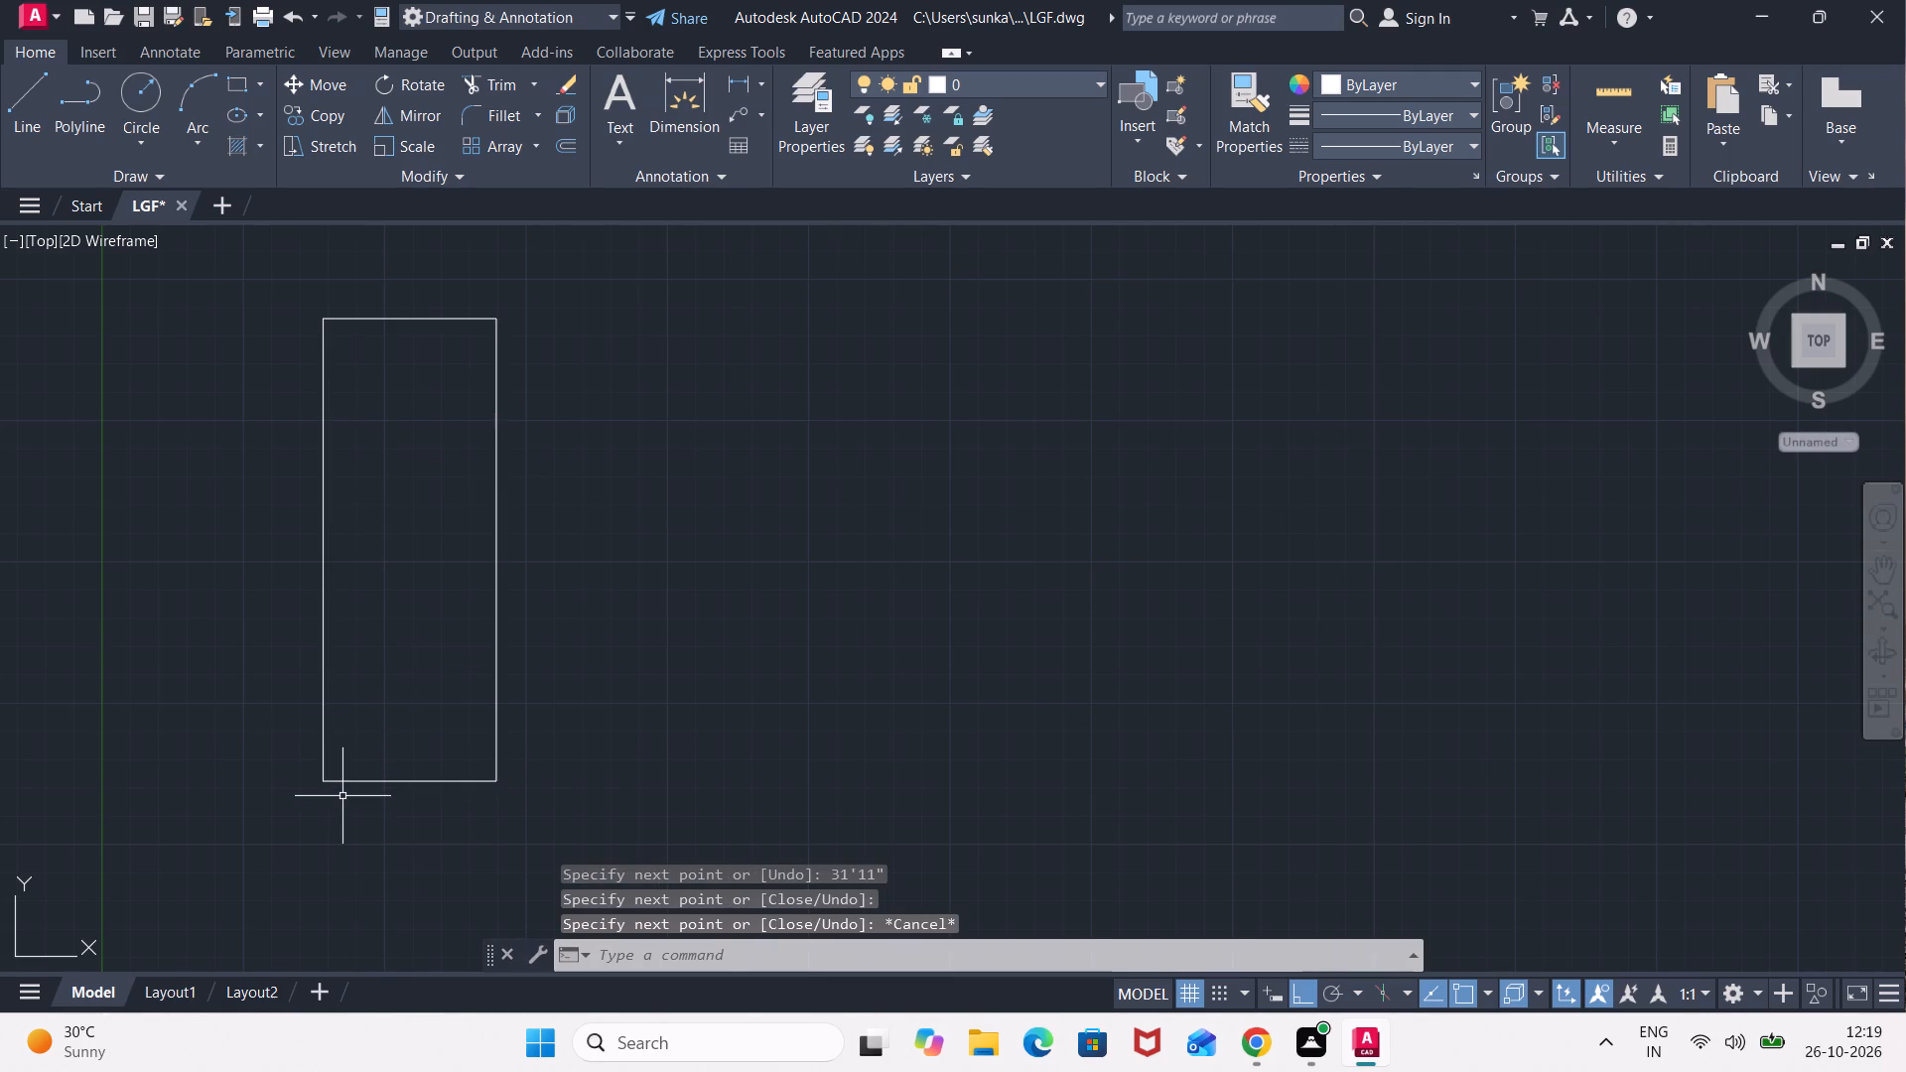
Offset all four edges of the outline inward by 4.5" to form the wall thickness.
{"action": "scroll", "coordinate": [342, 796], "scroll_direction": "up", "scroll_amount": 2}
{"action": "middle_click_drag", "start_coordinate": [342, 797], "coordinate": [327, 932]}
{"action": "scroll", "coordinate": [390, 751], "scroll_direction": "down", "scroll_amount": 1}
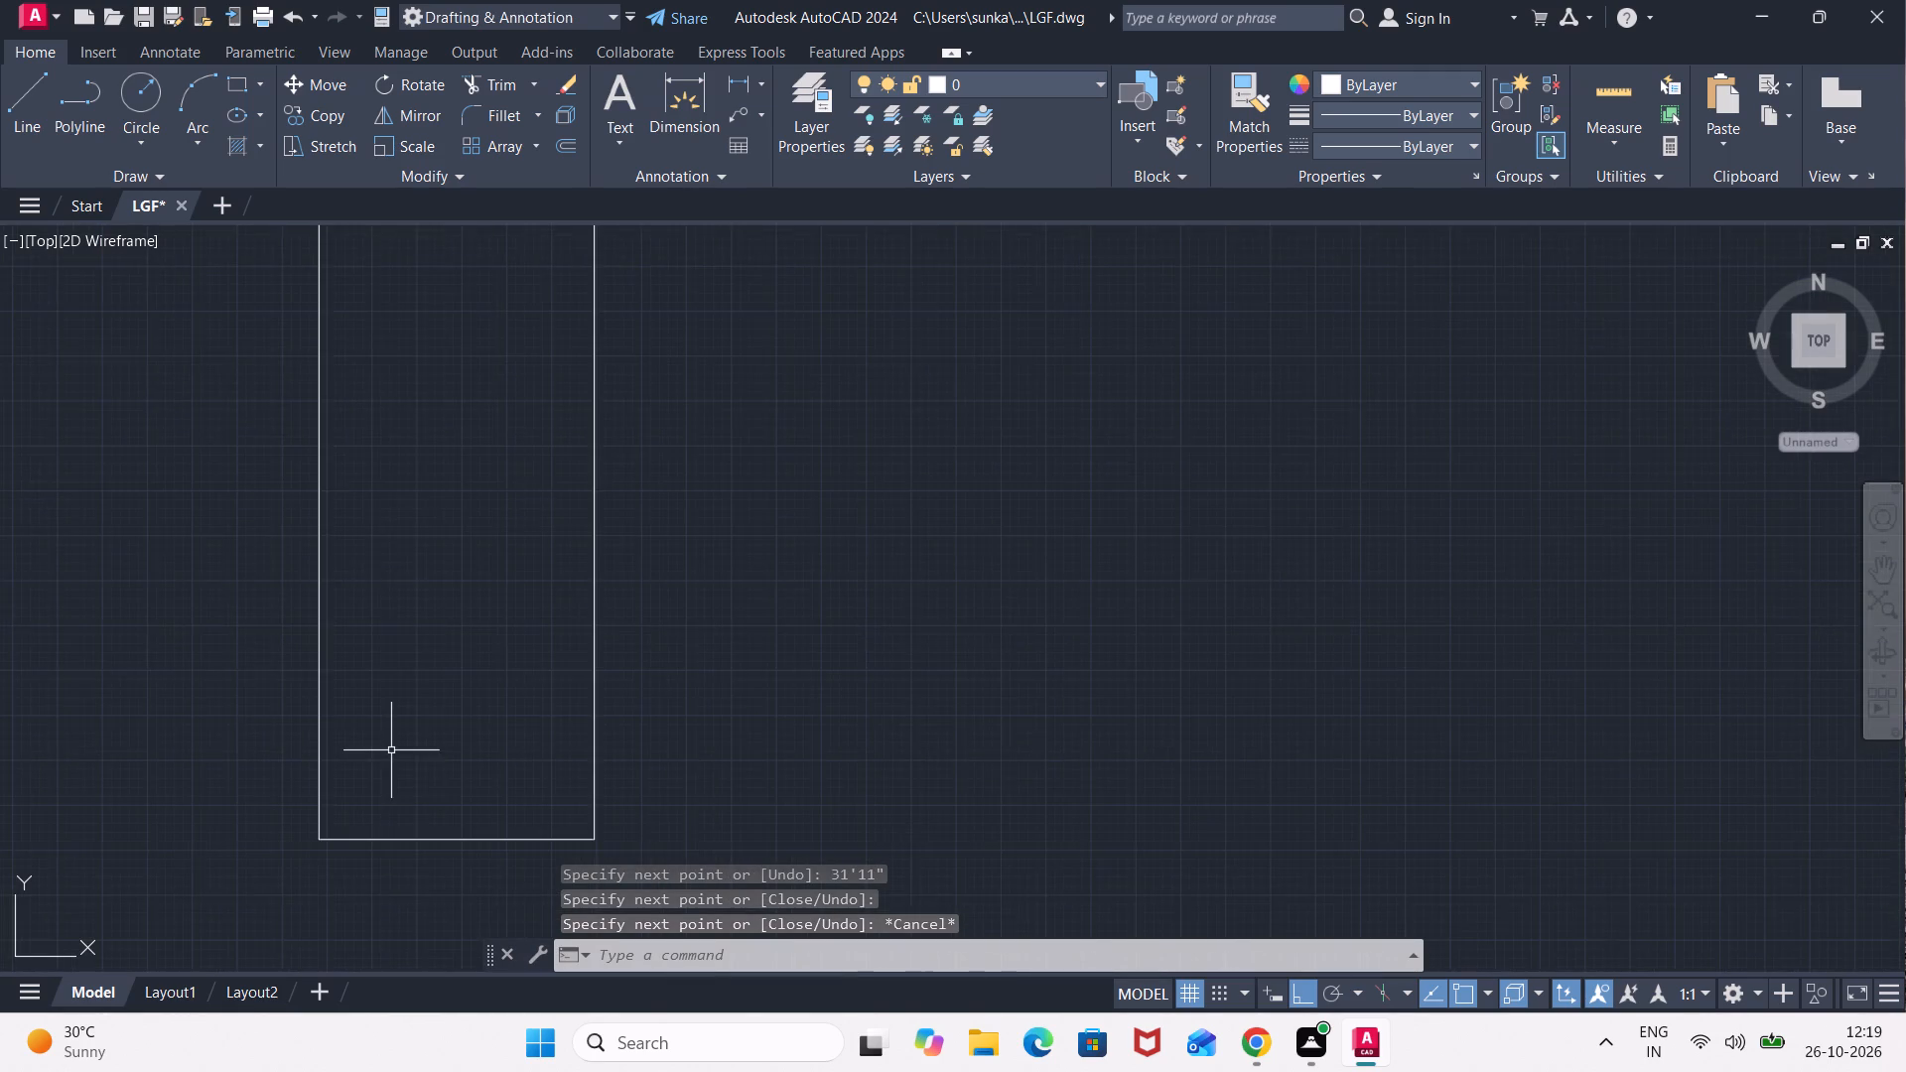
{"action": "scroll", "coordinate": [391, 753], "scroll_direction": "down", "scroll_amount": 1}
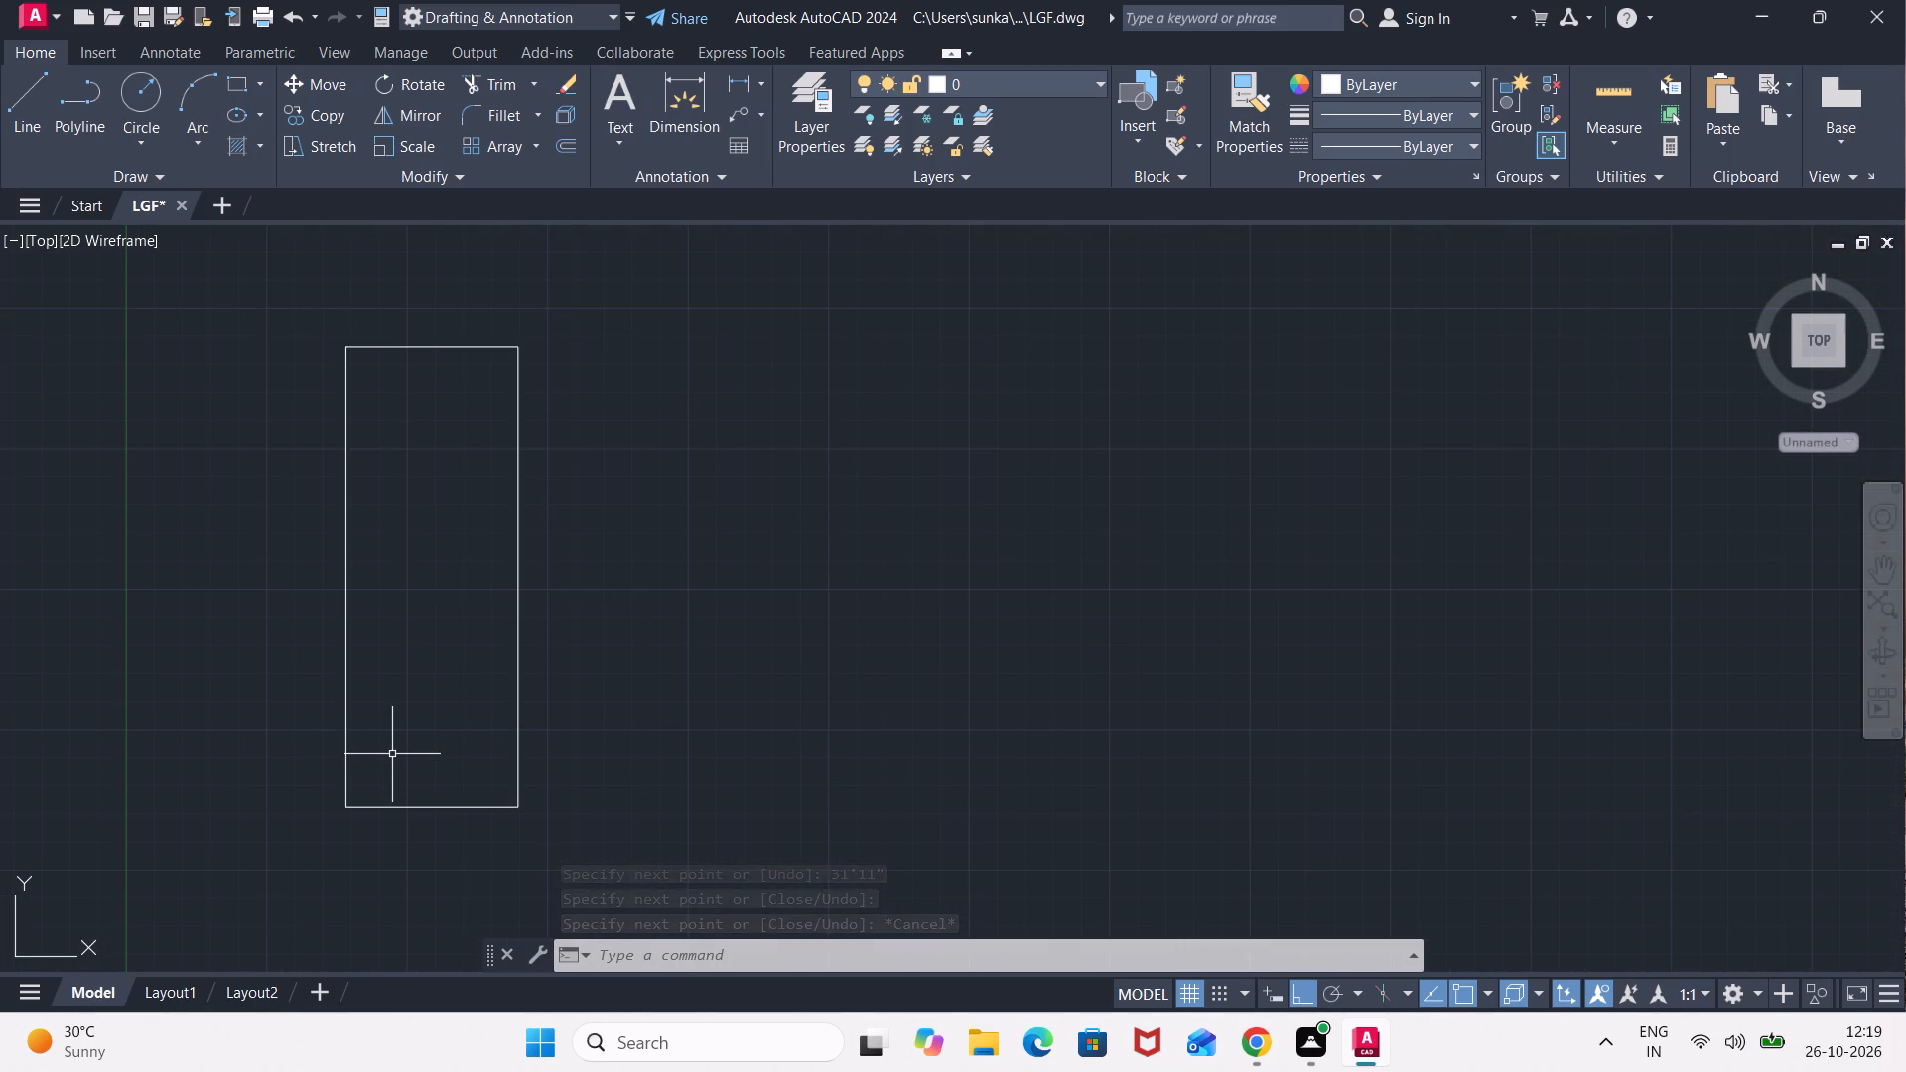
{"action": "key", "text": "o"}
{"action": "key", "text": "Return"}
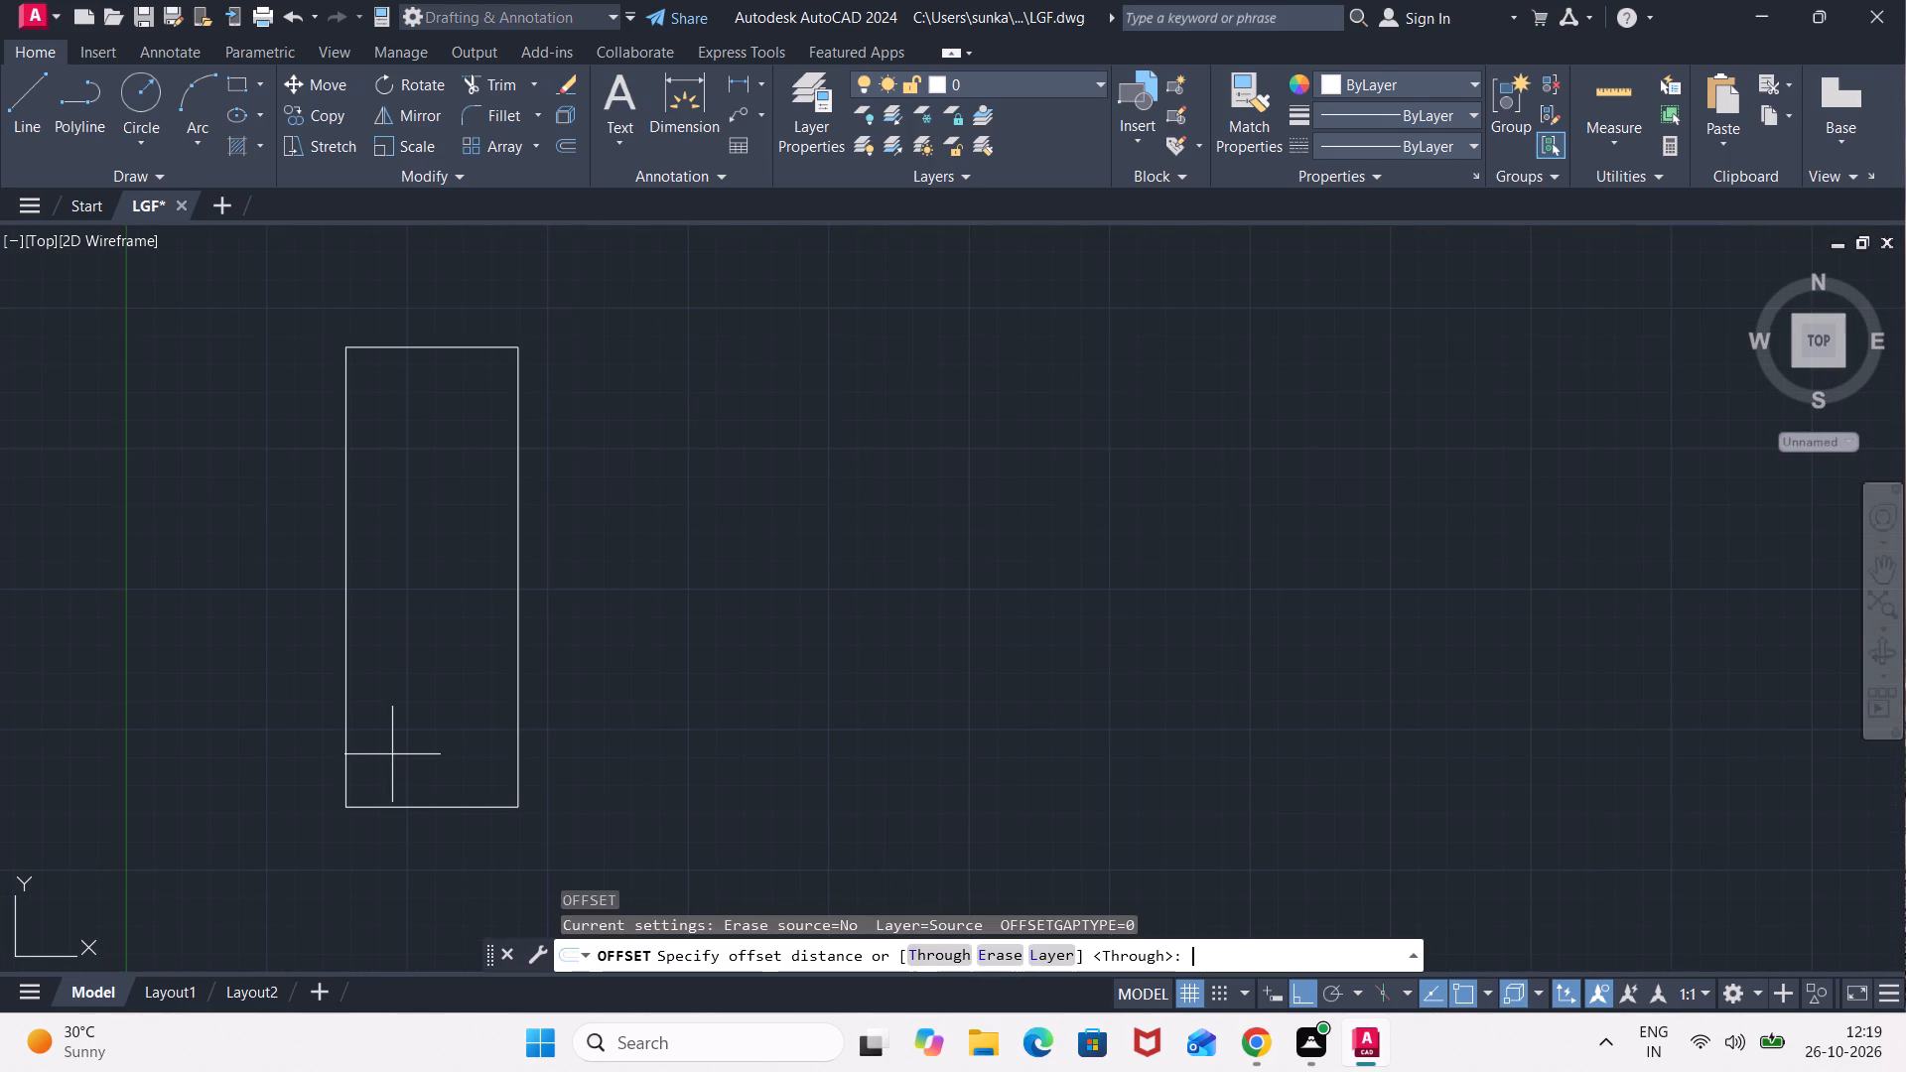
{"action": "type", "text": "4.5"}
{"action": "key", "text": "shift+quotedbl"}
{"action": "key", "text": "Return"}
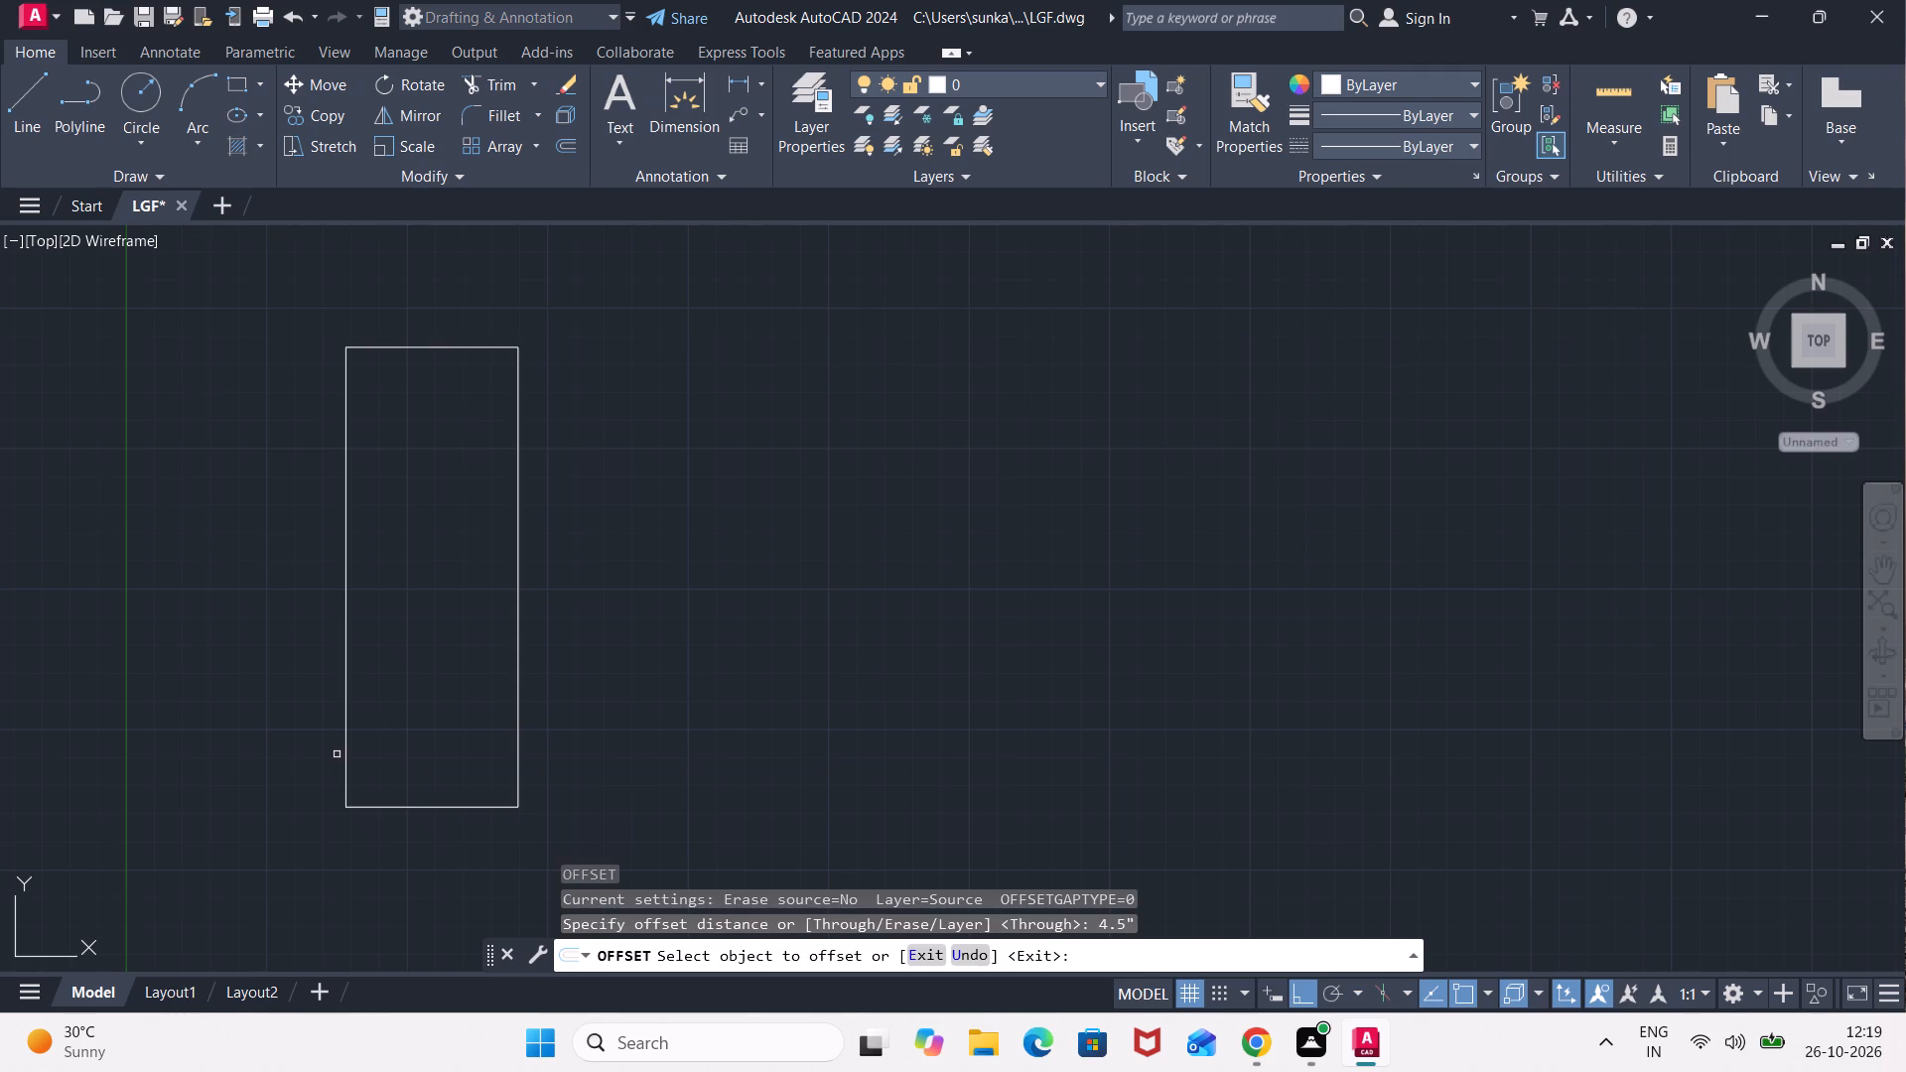
{"action": "left_click", "coordinate": [349, 749]}
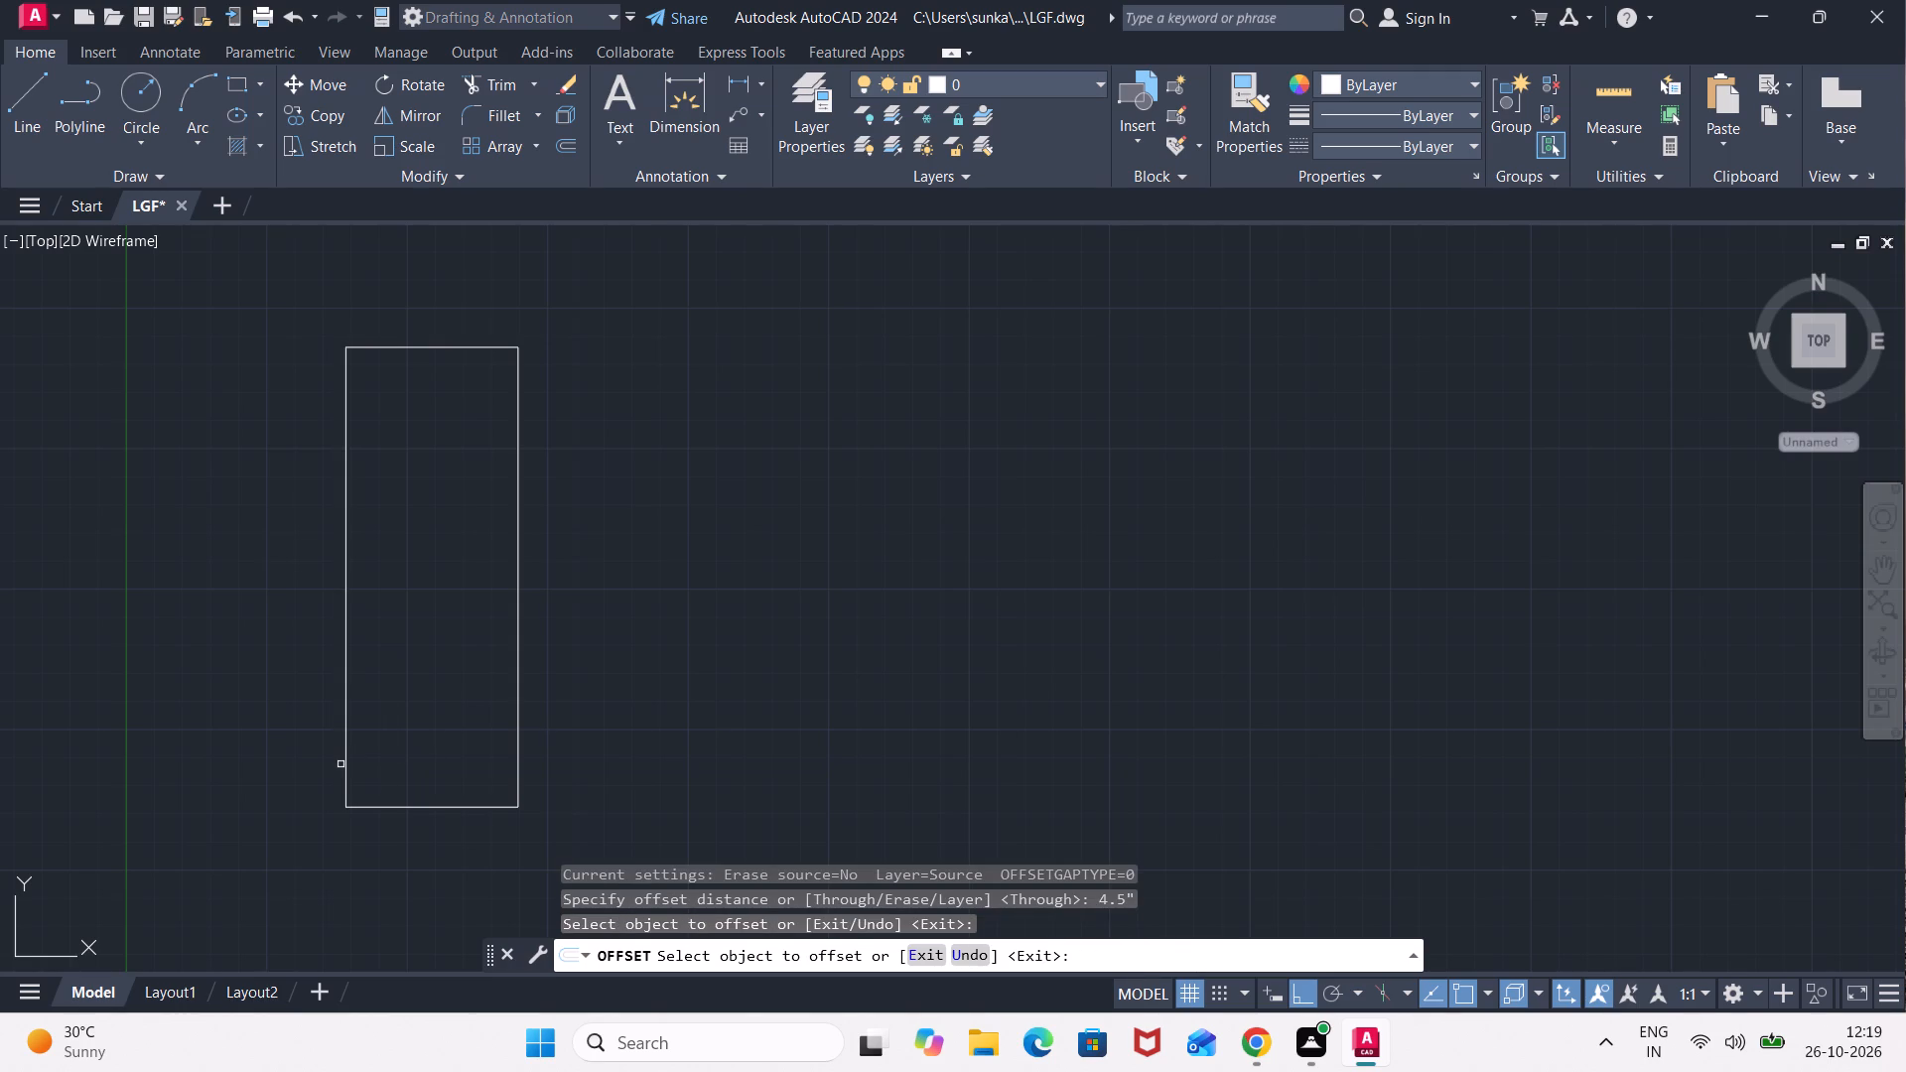
{"action": "left_click", "coordinate": [345, 764]}
{"action": "left_click", "coordinate": [410, 737]}
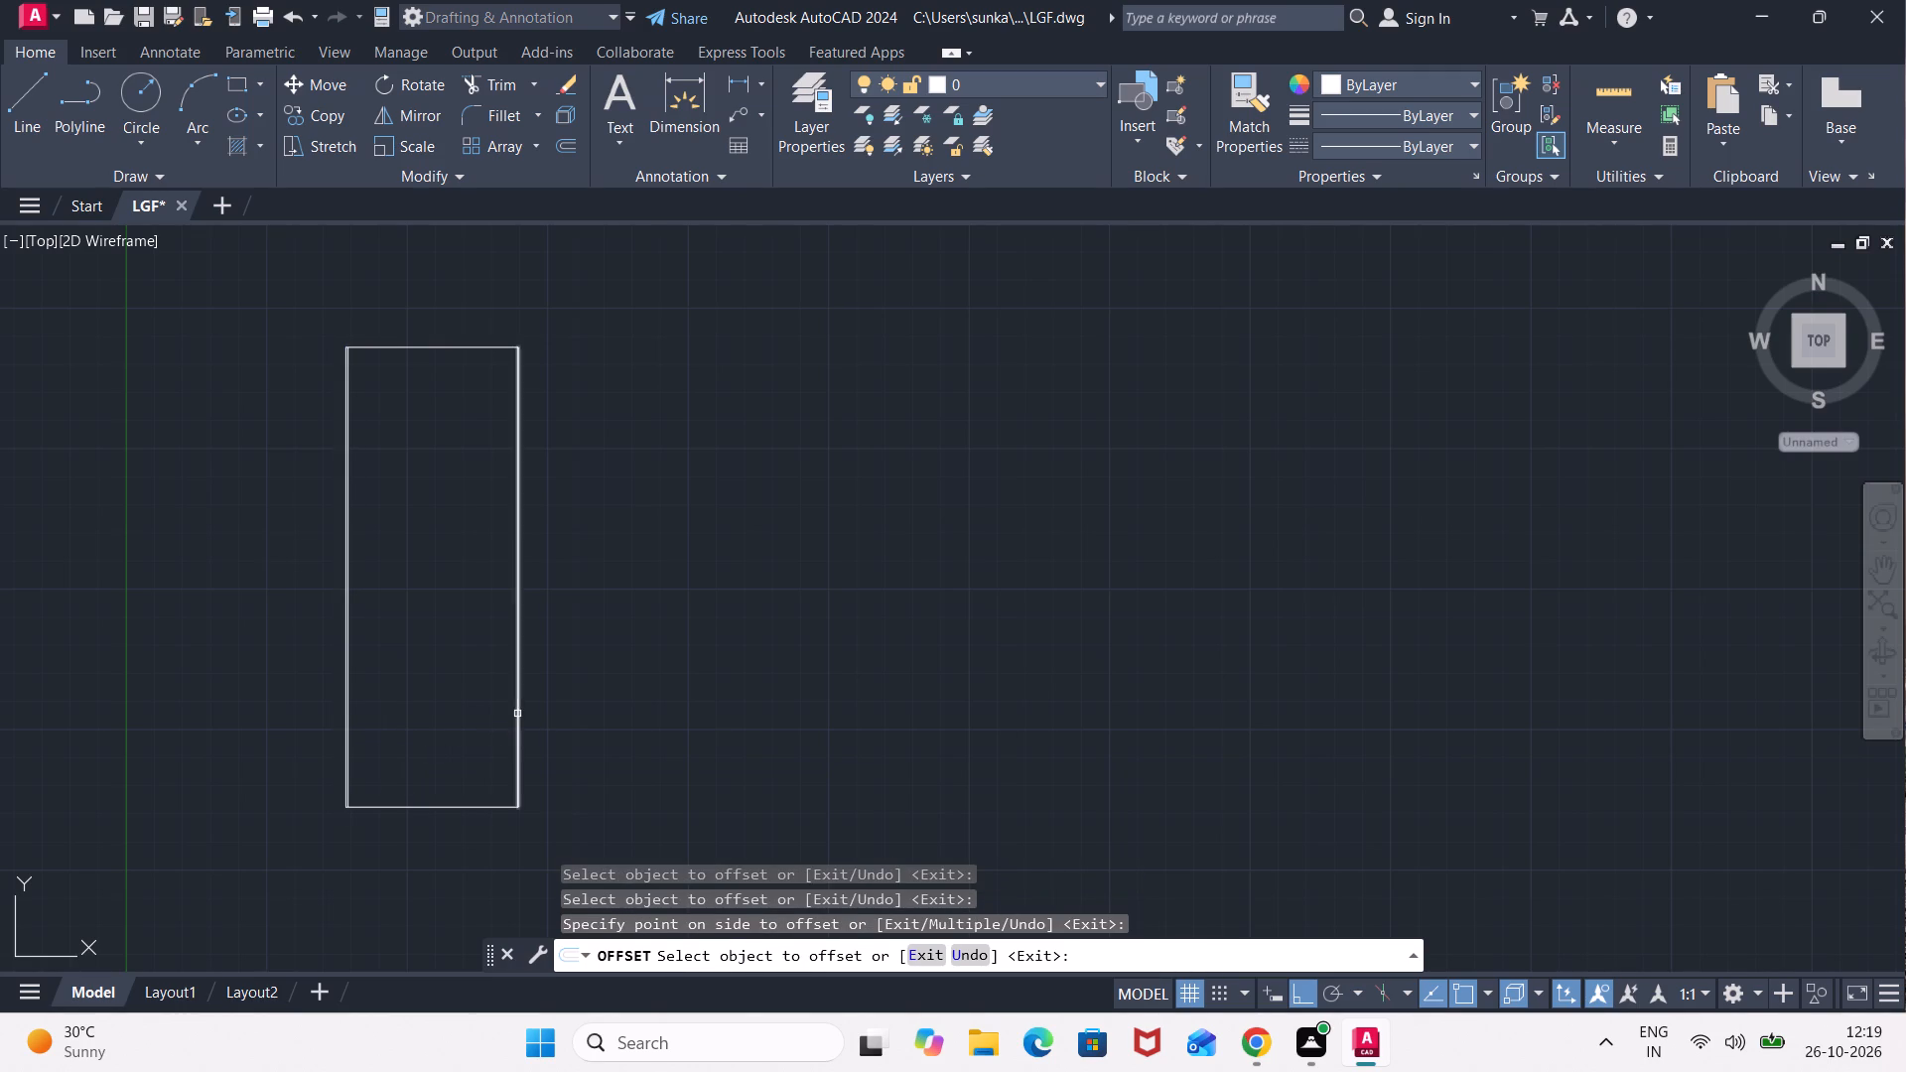
{"action": "left_click", "coordinate": [517, 712]}
{"action": "left_click", "coordinate": [472, 719]}
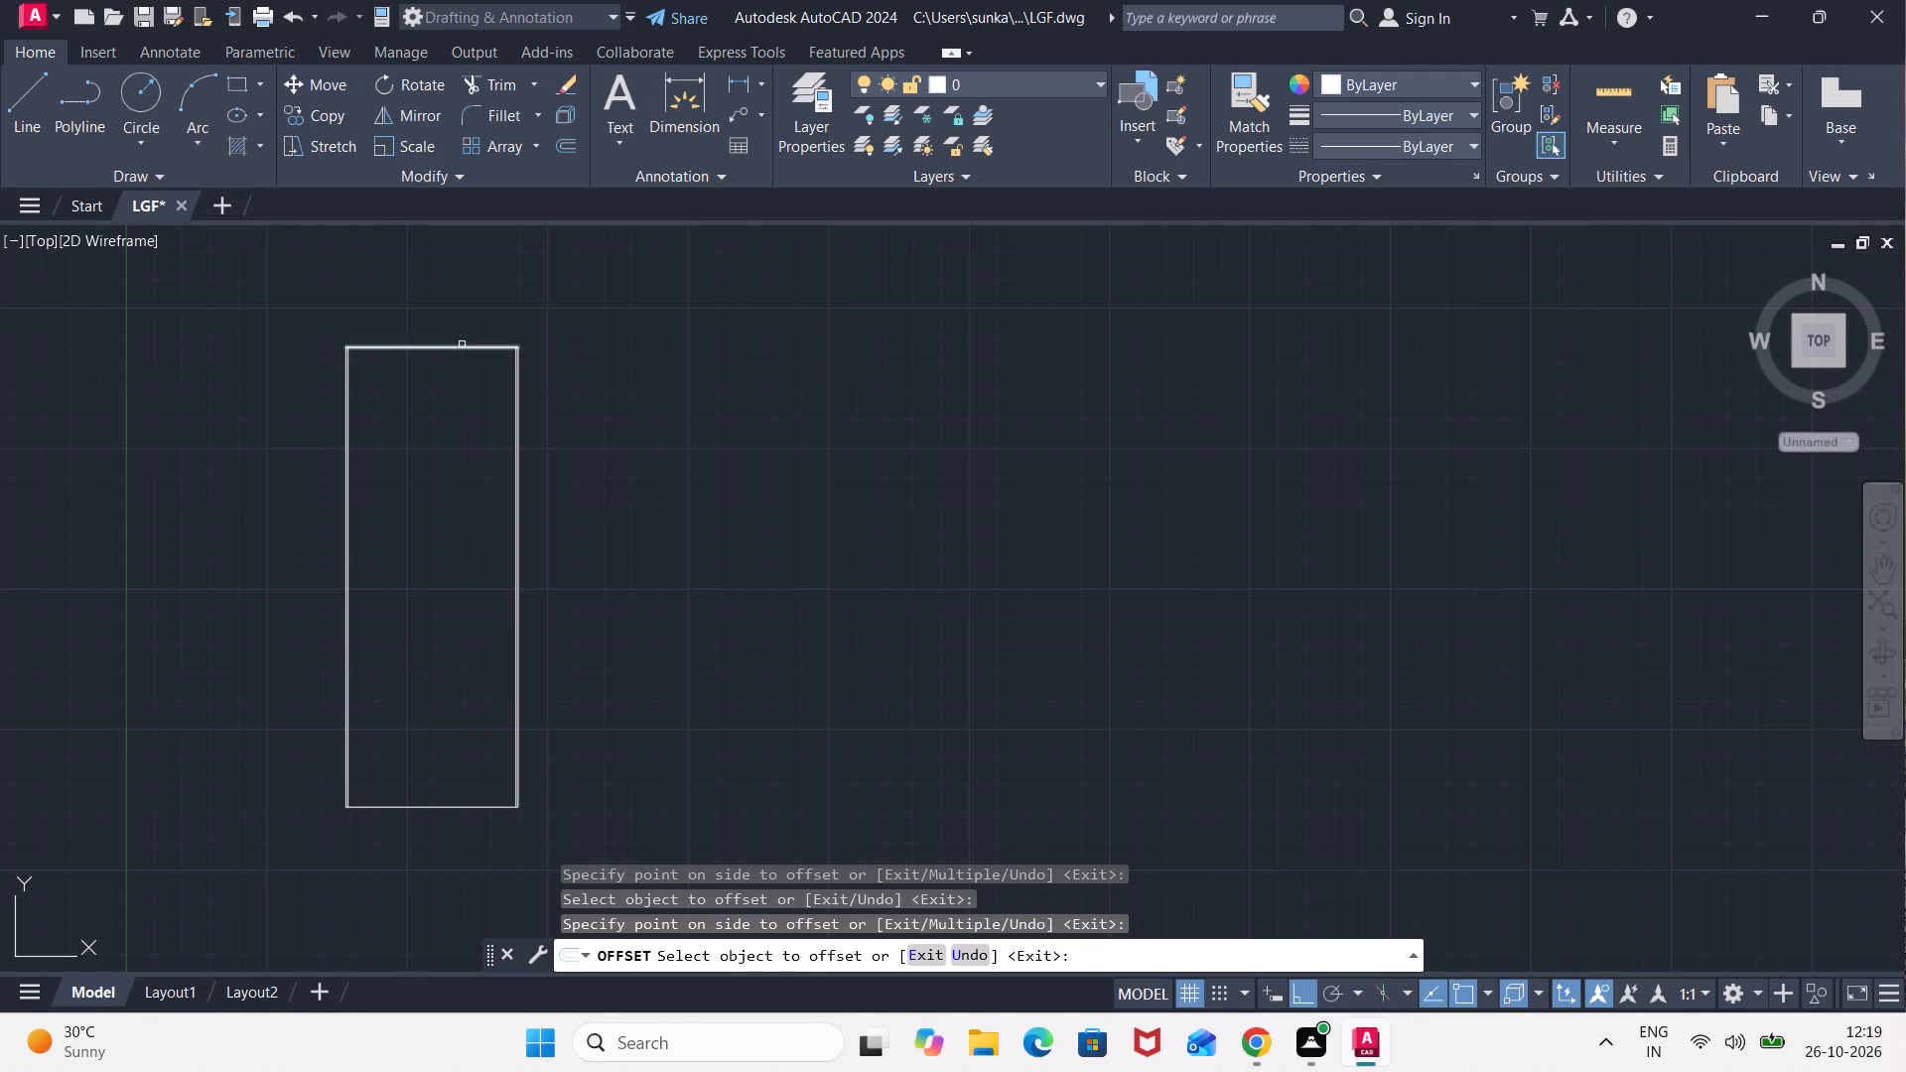
{"action": "left_click_drag", "start_coordinate": [462, 343], "coordinate": [462, 352]}
{"action": "left_click", "coordinate": [460, 443]}
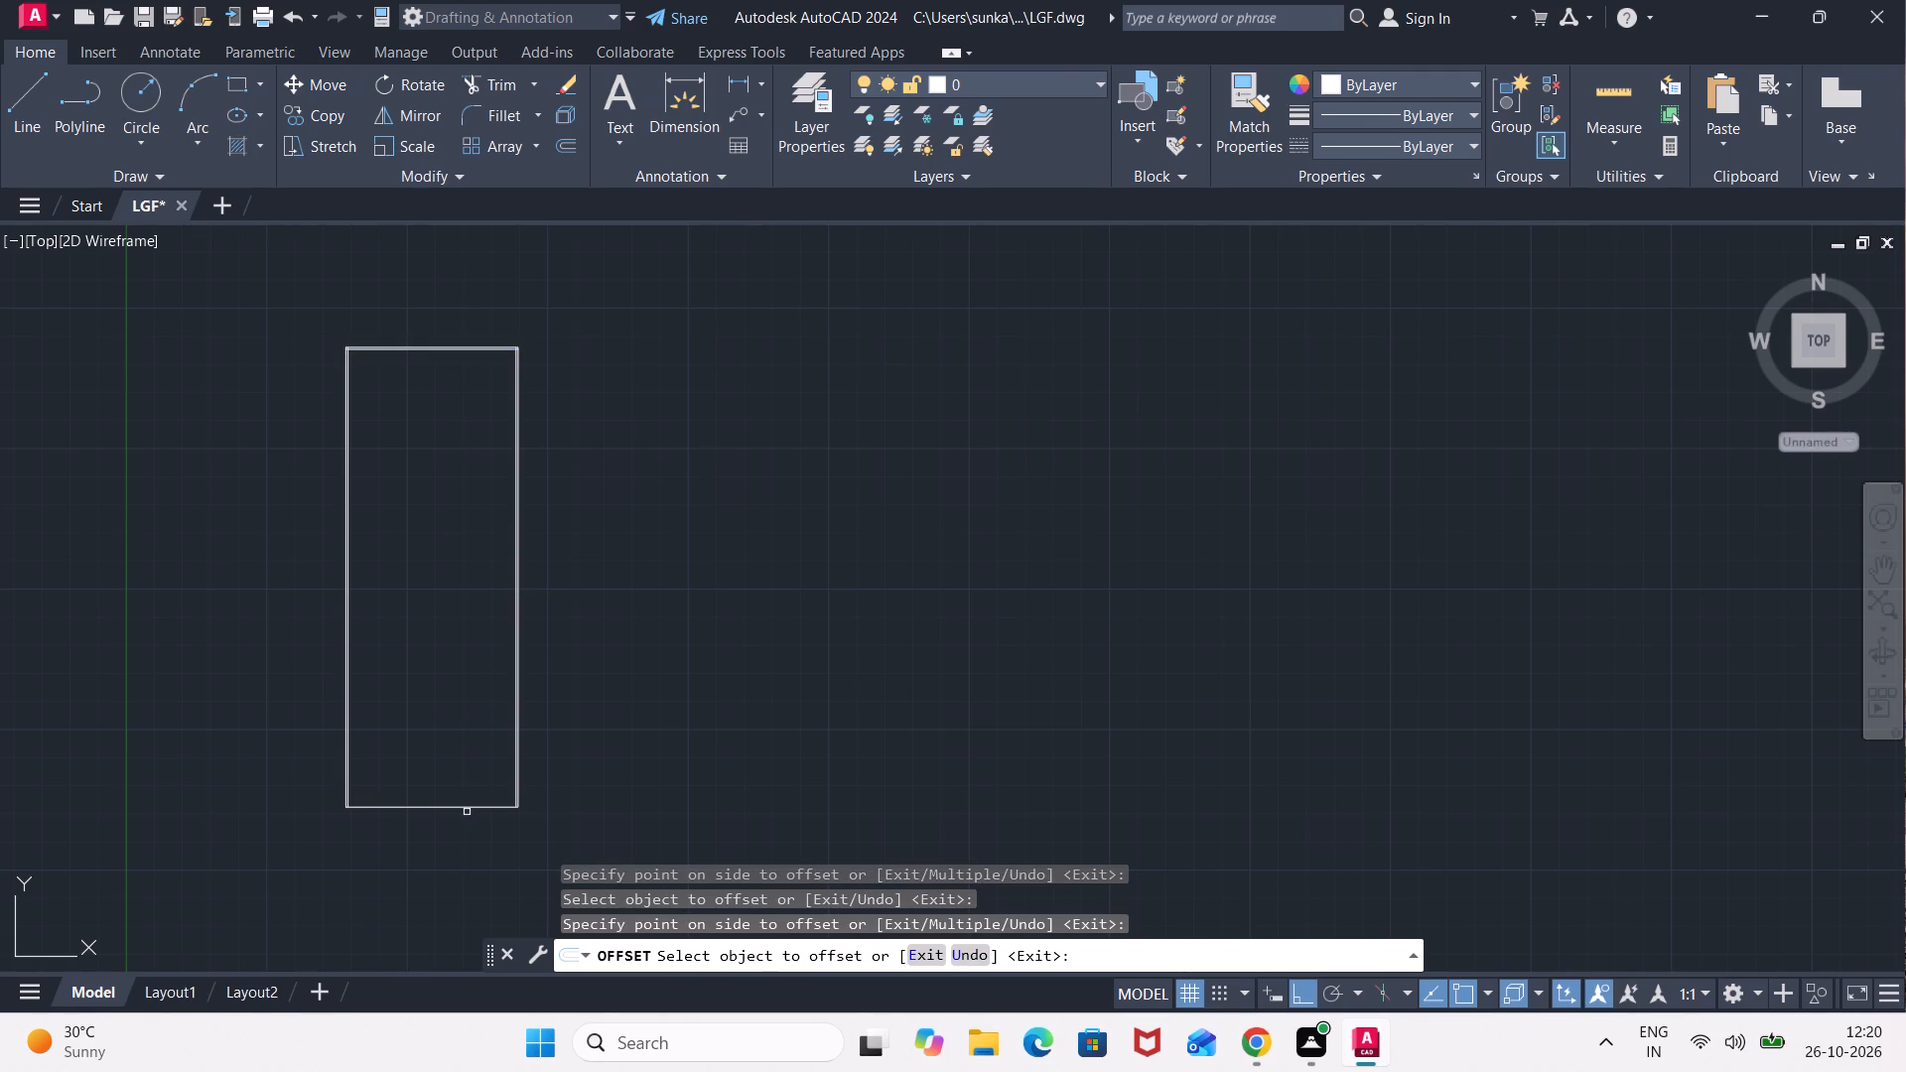
{"action": "left_click", "coordinate": [463, 808]}
{"action": "left_click", "coordinate": [458, 745]}
{"action": "key", "text": "Escape"}
Trim the overlapping ends of the inner wall lines at the outline's two bottom corners.
{"action": "scroll", "coordinate": [386, 839], "scroll_direction": "up", "scroll_amount": 3}
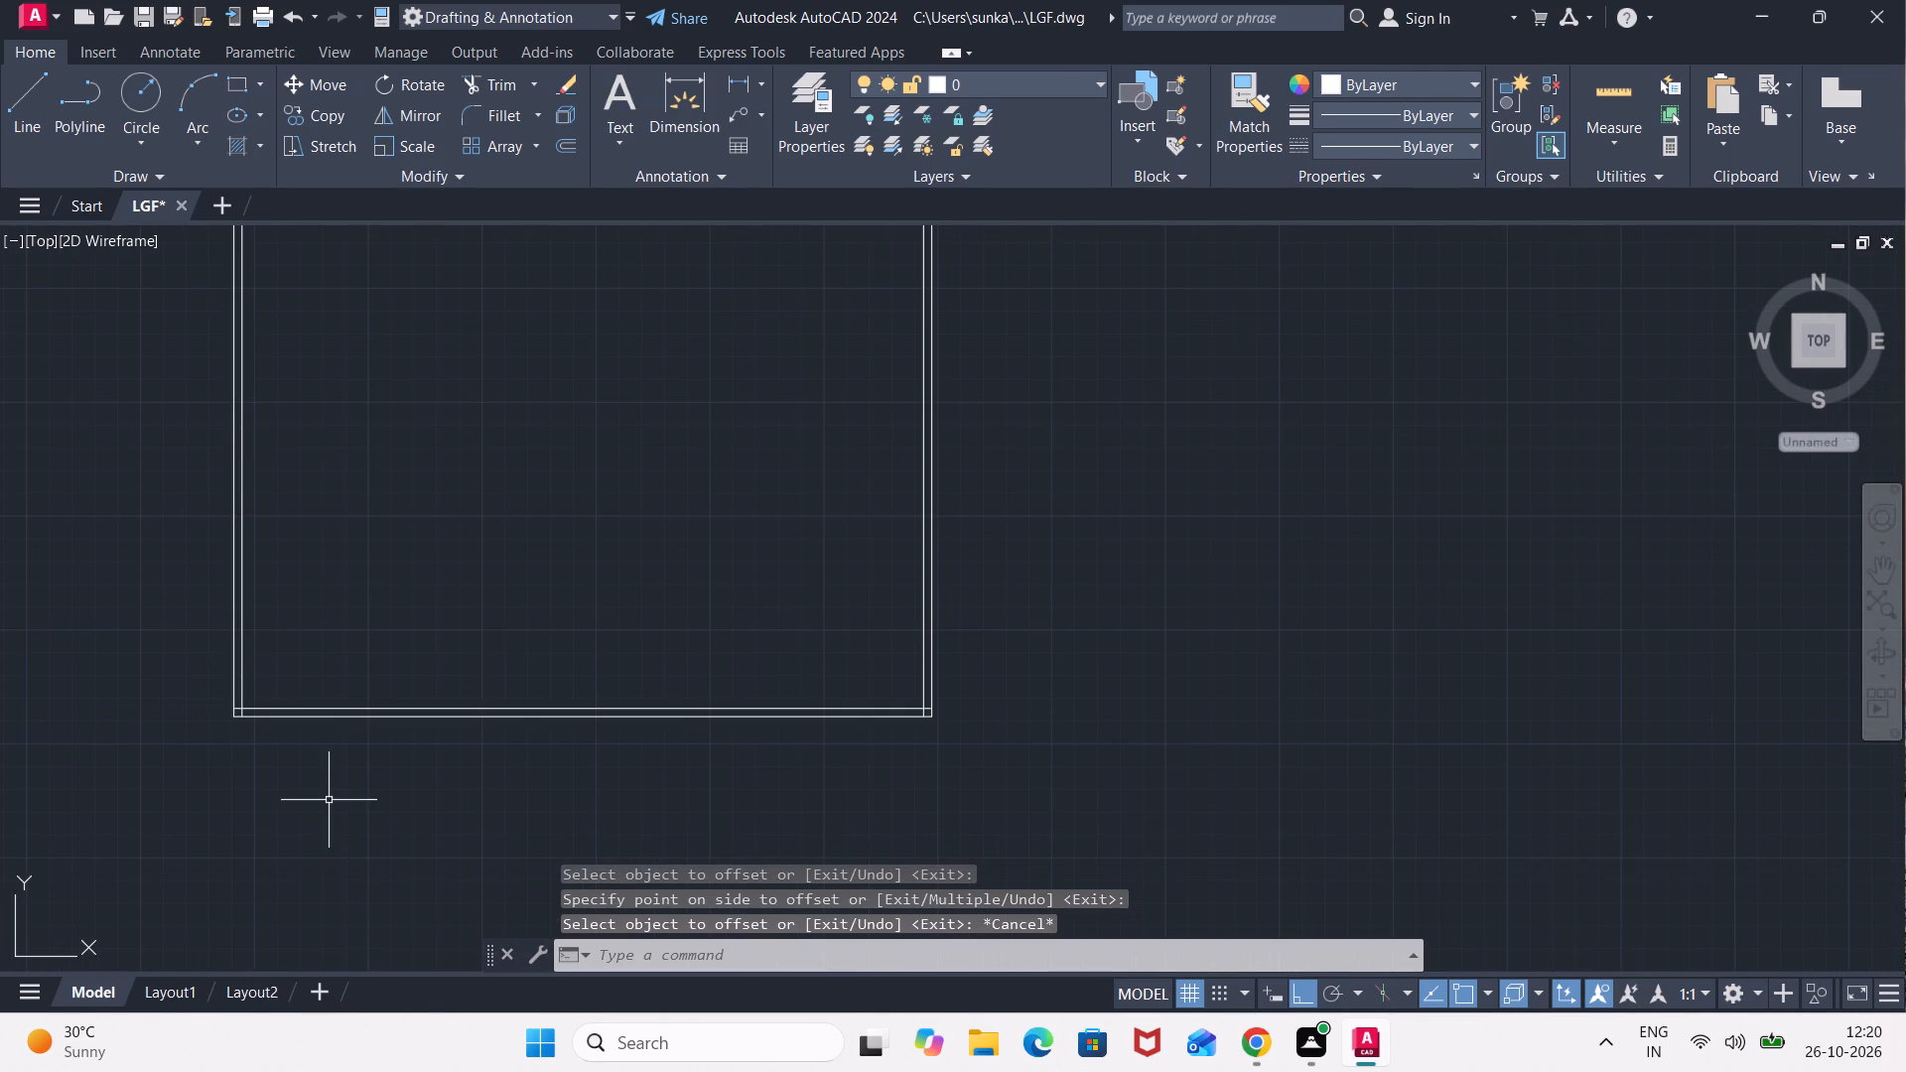
{"action": "type", "text": "TR"}
{"action": "key", "text": "Return"}
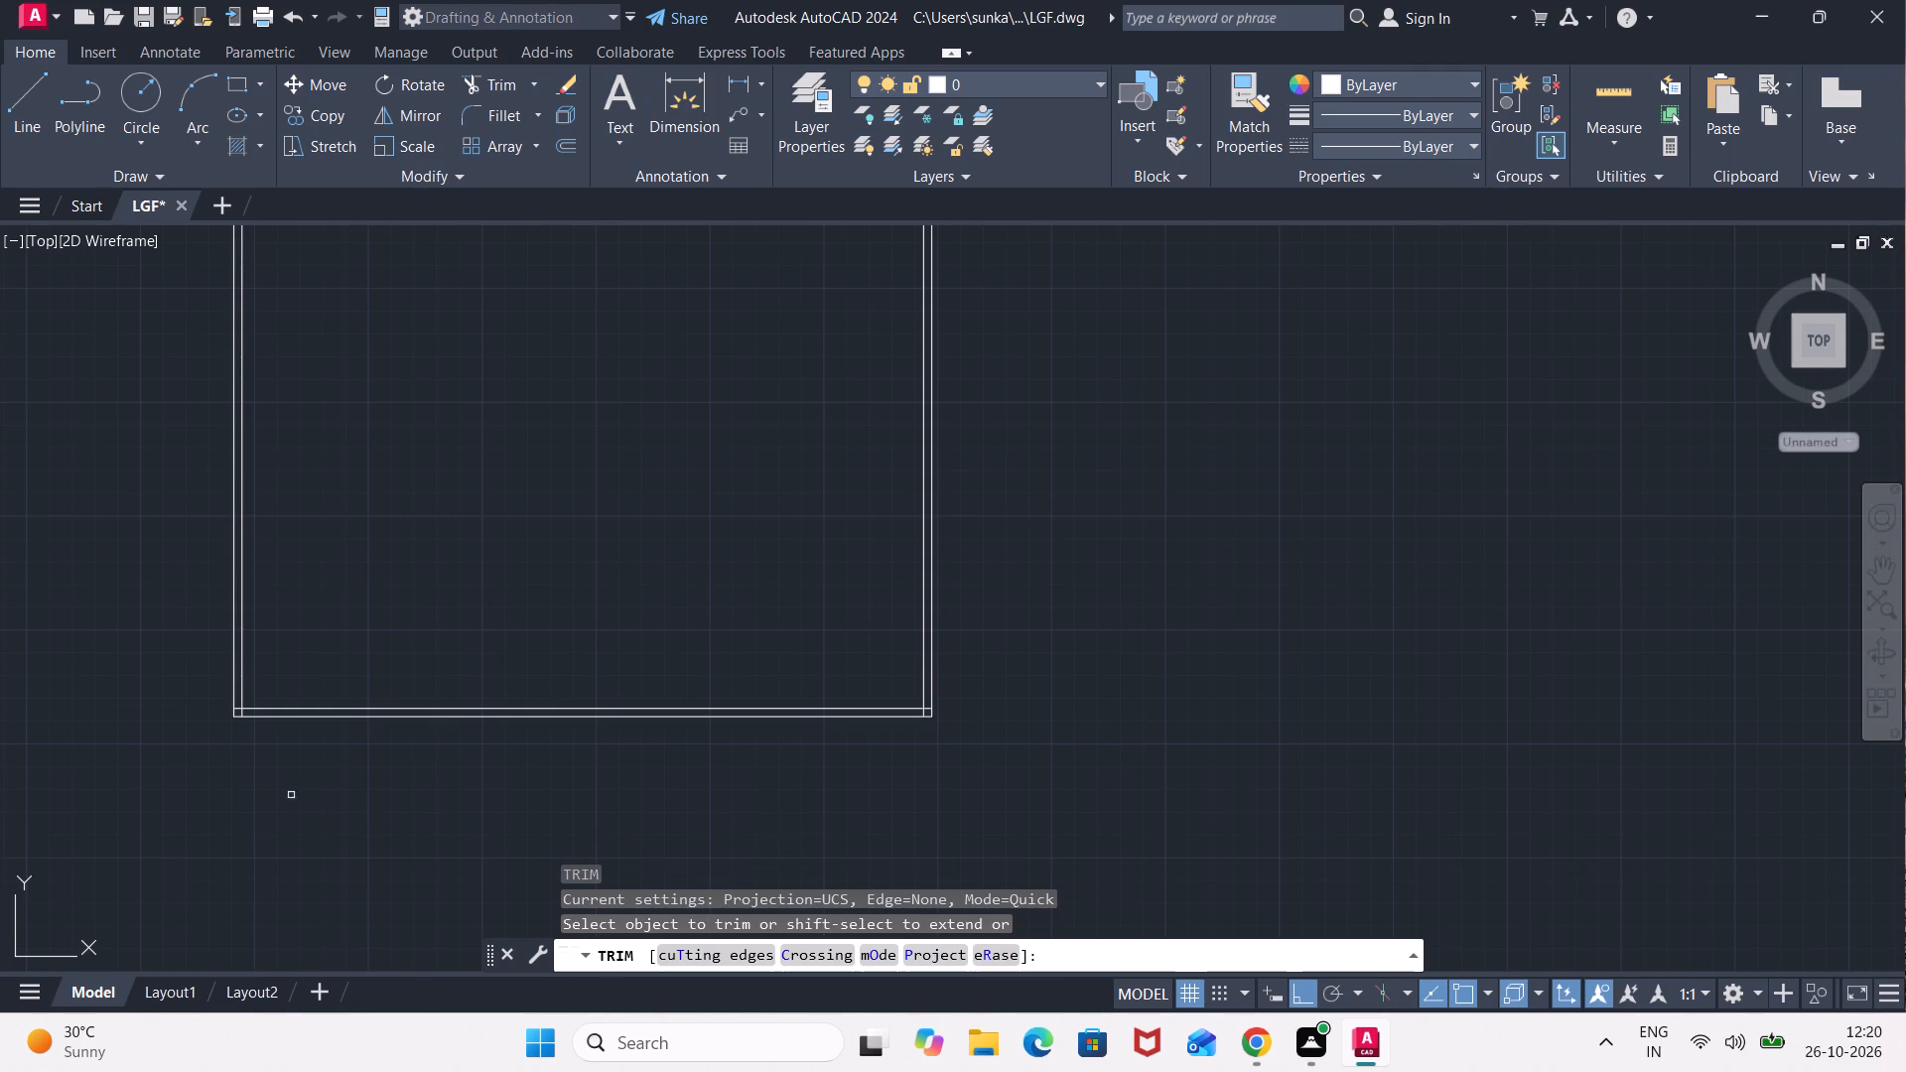
{"action": "scroll", "coordinate": [272, 749], "scroll_direction": "up", "scroll_amount": 2}
{"action": "left_click", "coordinate": [220, 677]}
{"action": "double_click", "coordinate": [189, 677]}
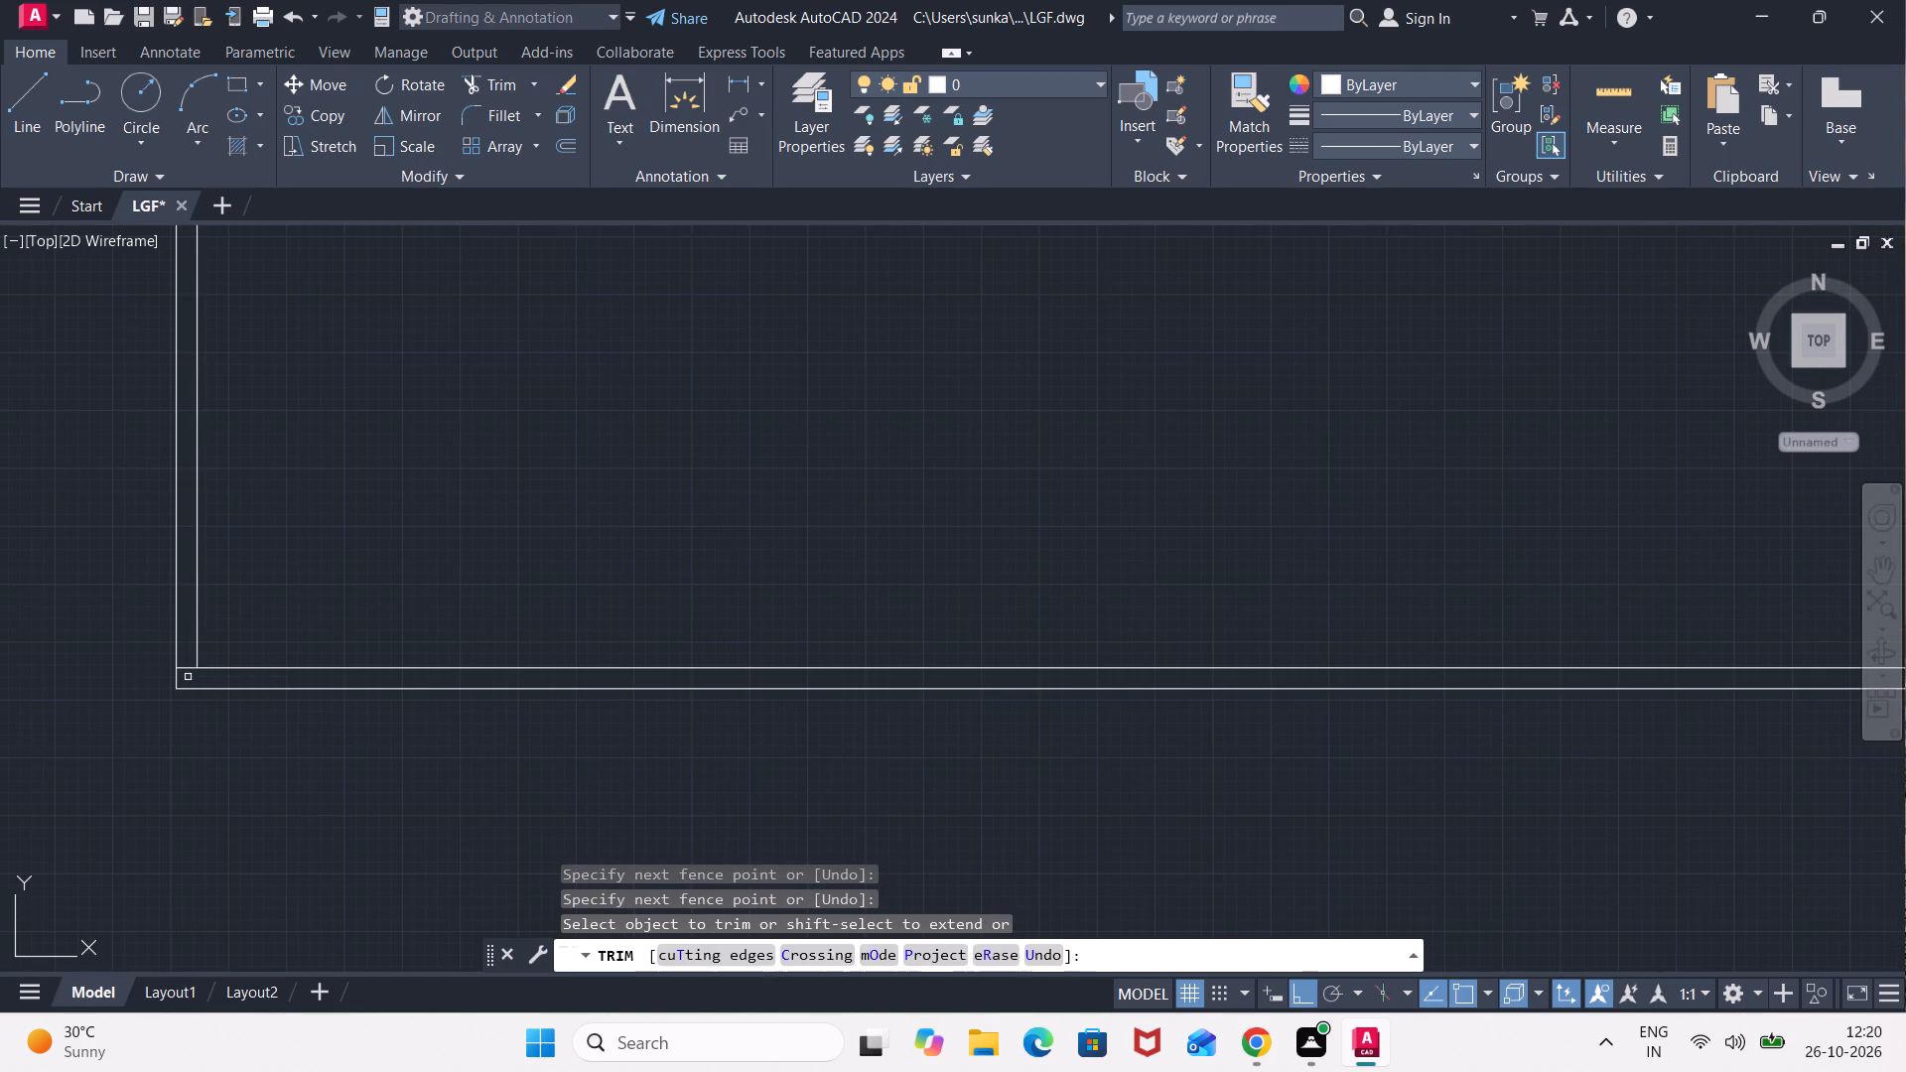
{"action": "left_click", "coordinate": [187, 674]}
{"action": "left_click", "coordinate": [187, 660]}
{"action": "scroll", "coordinate": [590, 781], "scroll_direction": "down", "scroll_amount": 2}
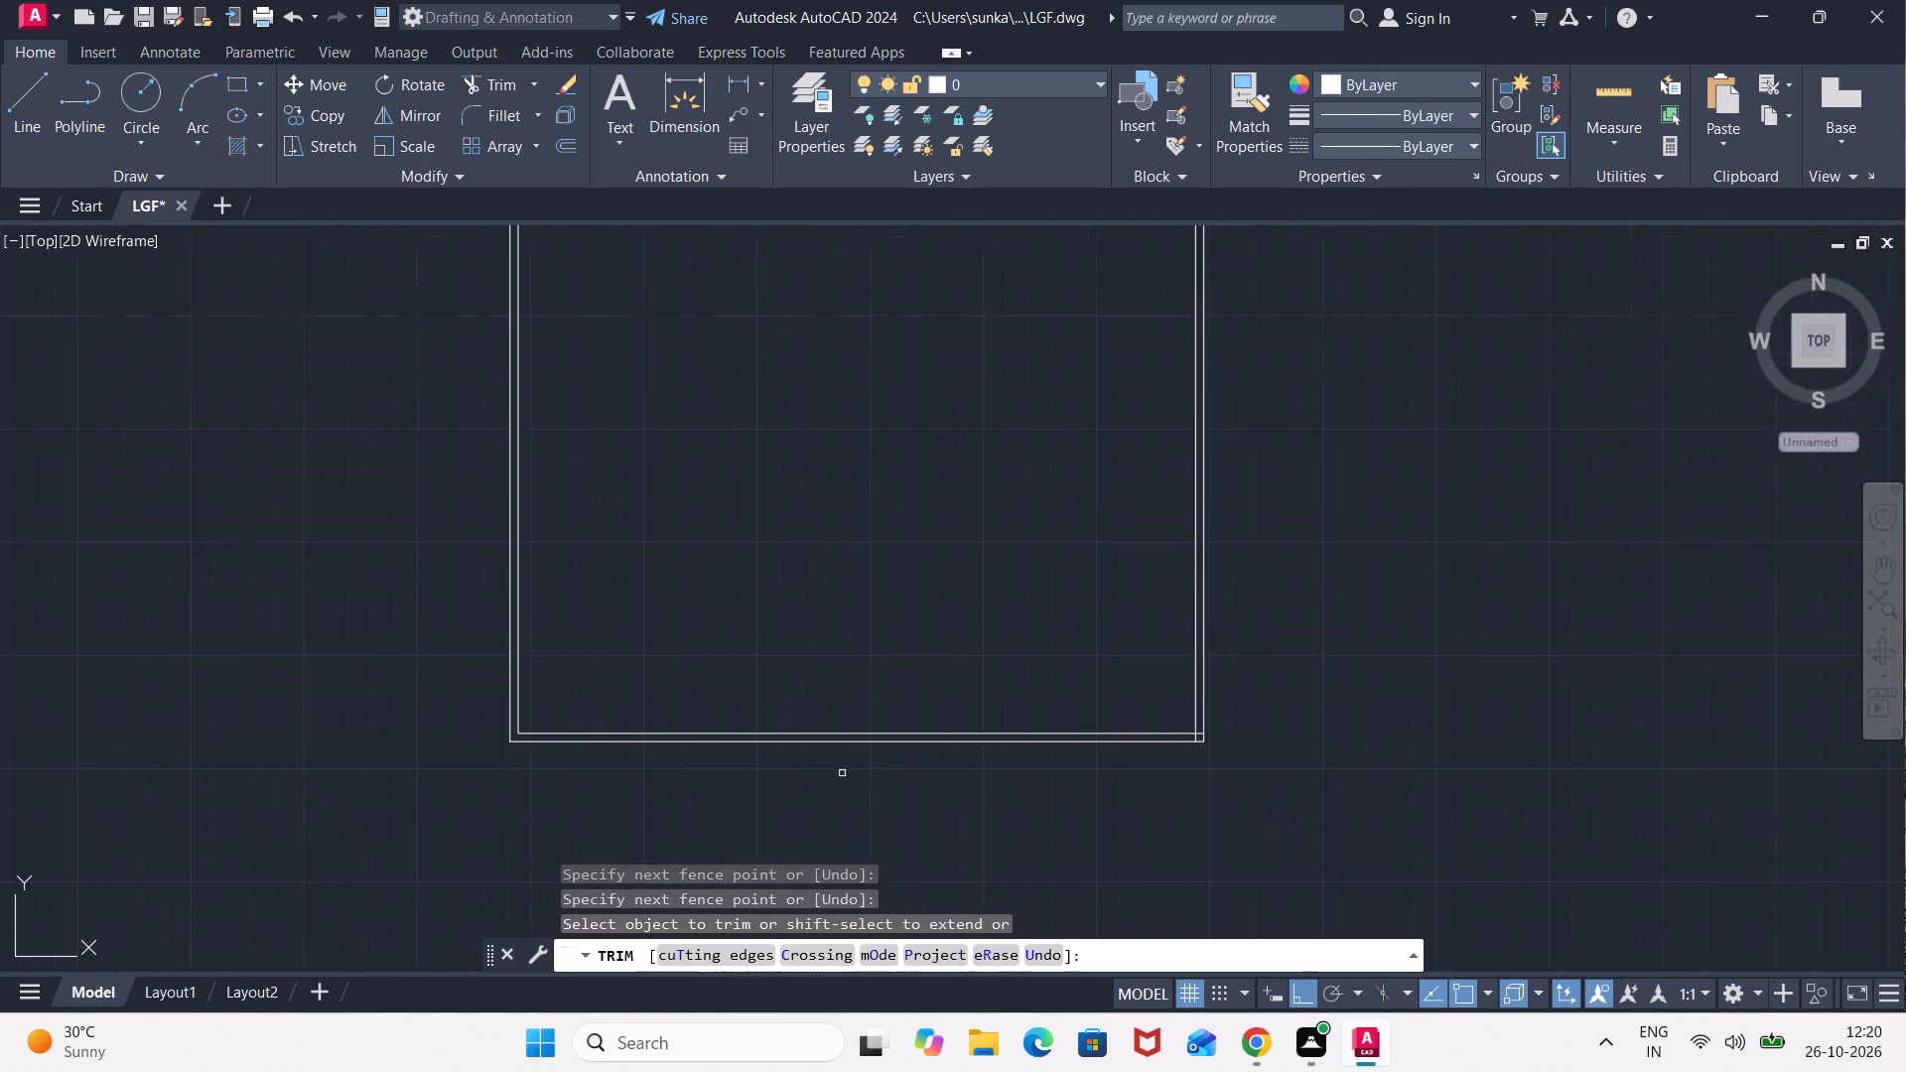
{"action": "middle_click_drag", "start_coordinate": [878, 761], "coordinate": [256, 793]}
{"action": "scroll", "coordinate": [505, 795], "scroll_direction": "up", "scroll_amount": 3}
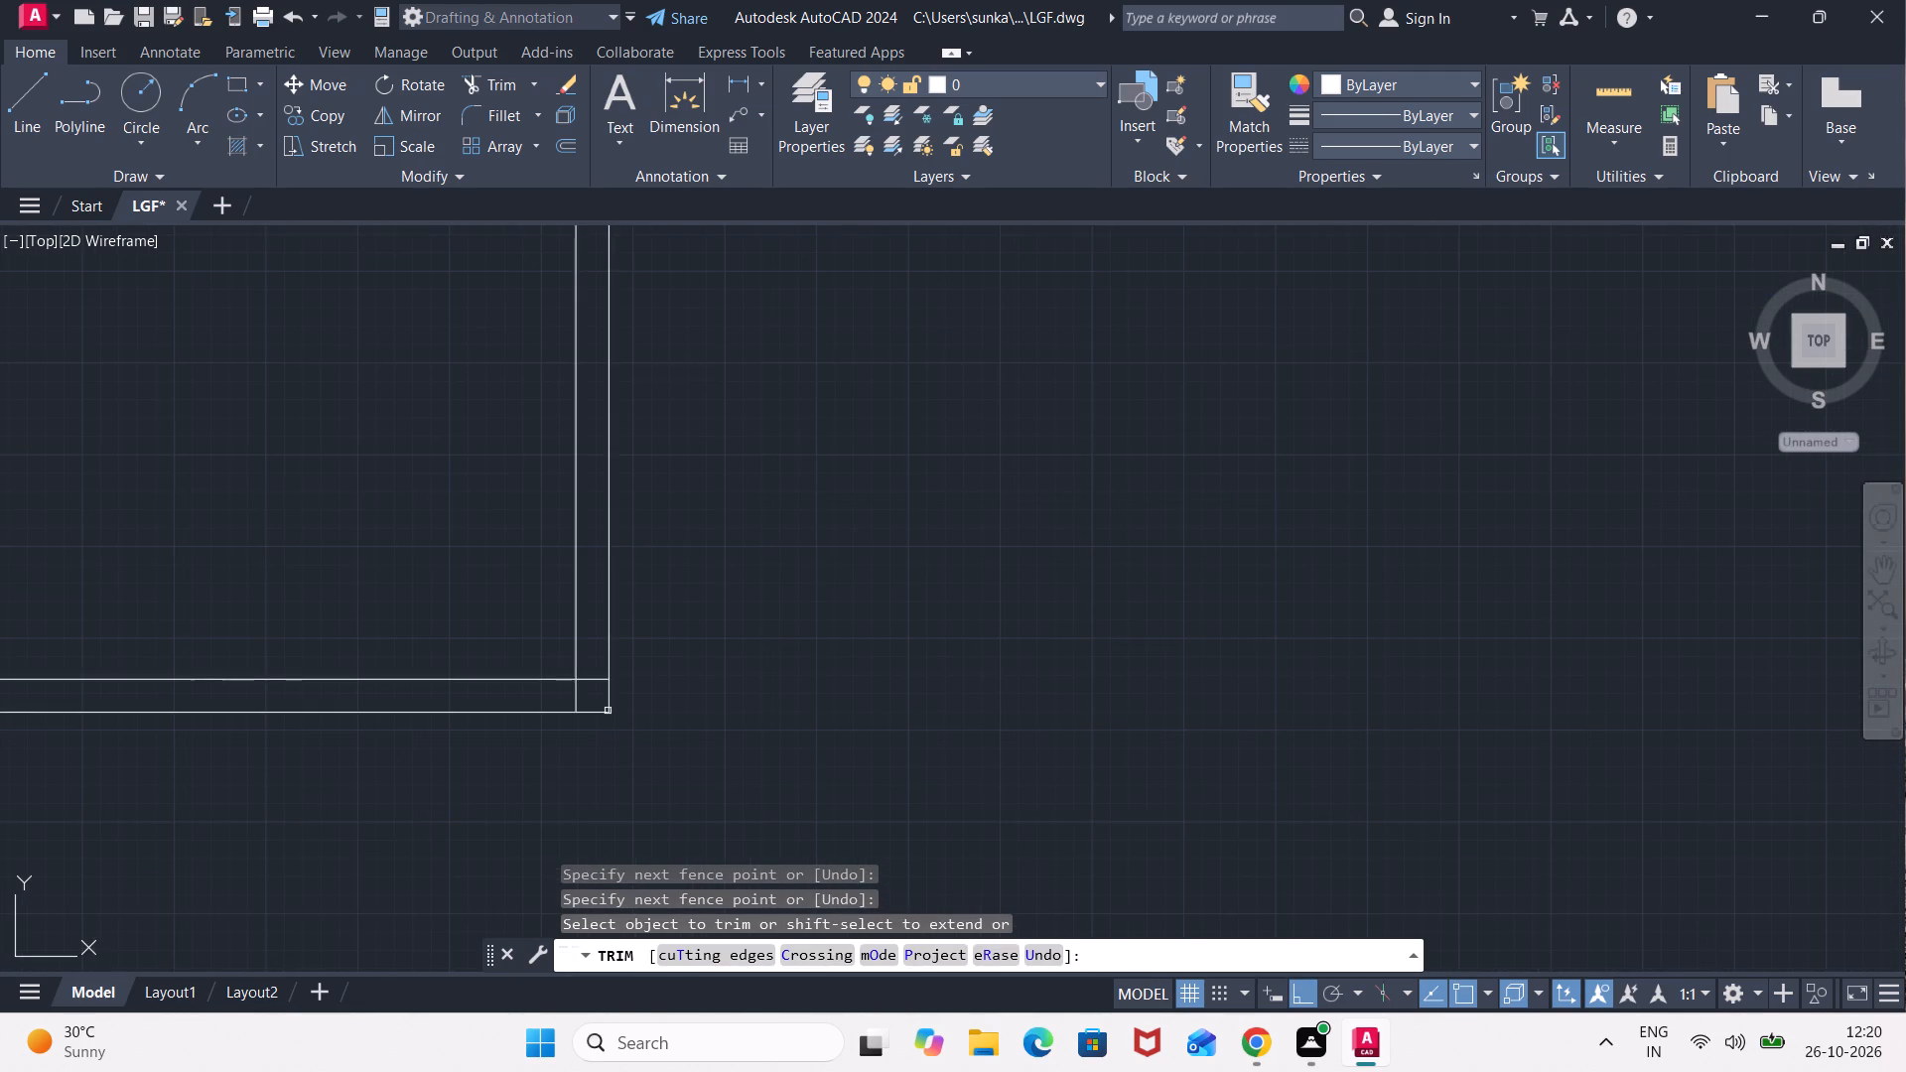
{"action": "left_click", "coordinate": [591, 686]}
{"action": "left_click", "coordinate": [586, 661]}
{"action": "left_click", "coordinate": [586, 689]}
{"action": "left_click", "coordinate": [562, 695]}
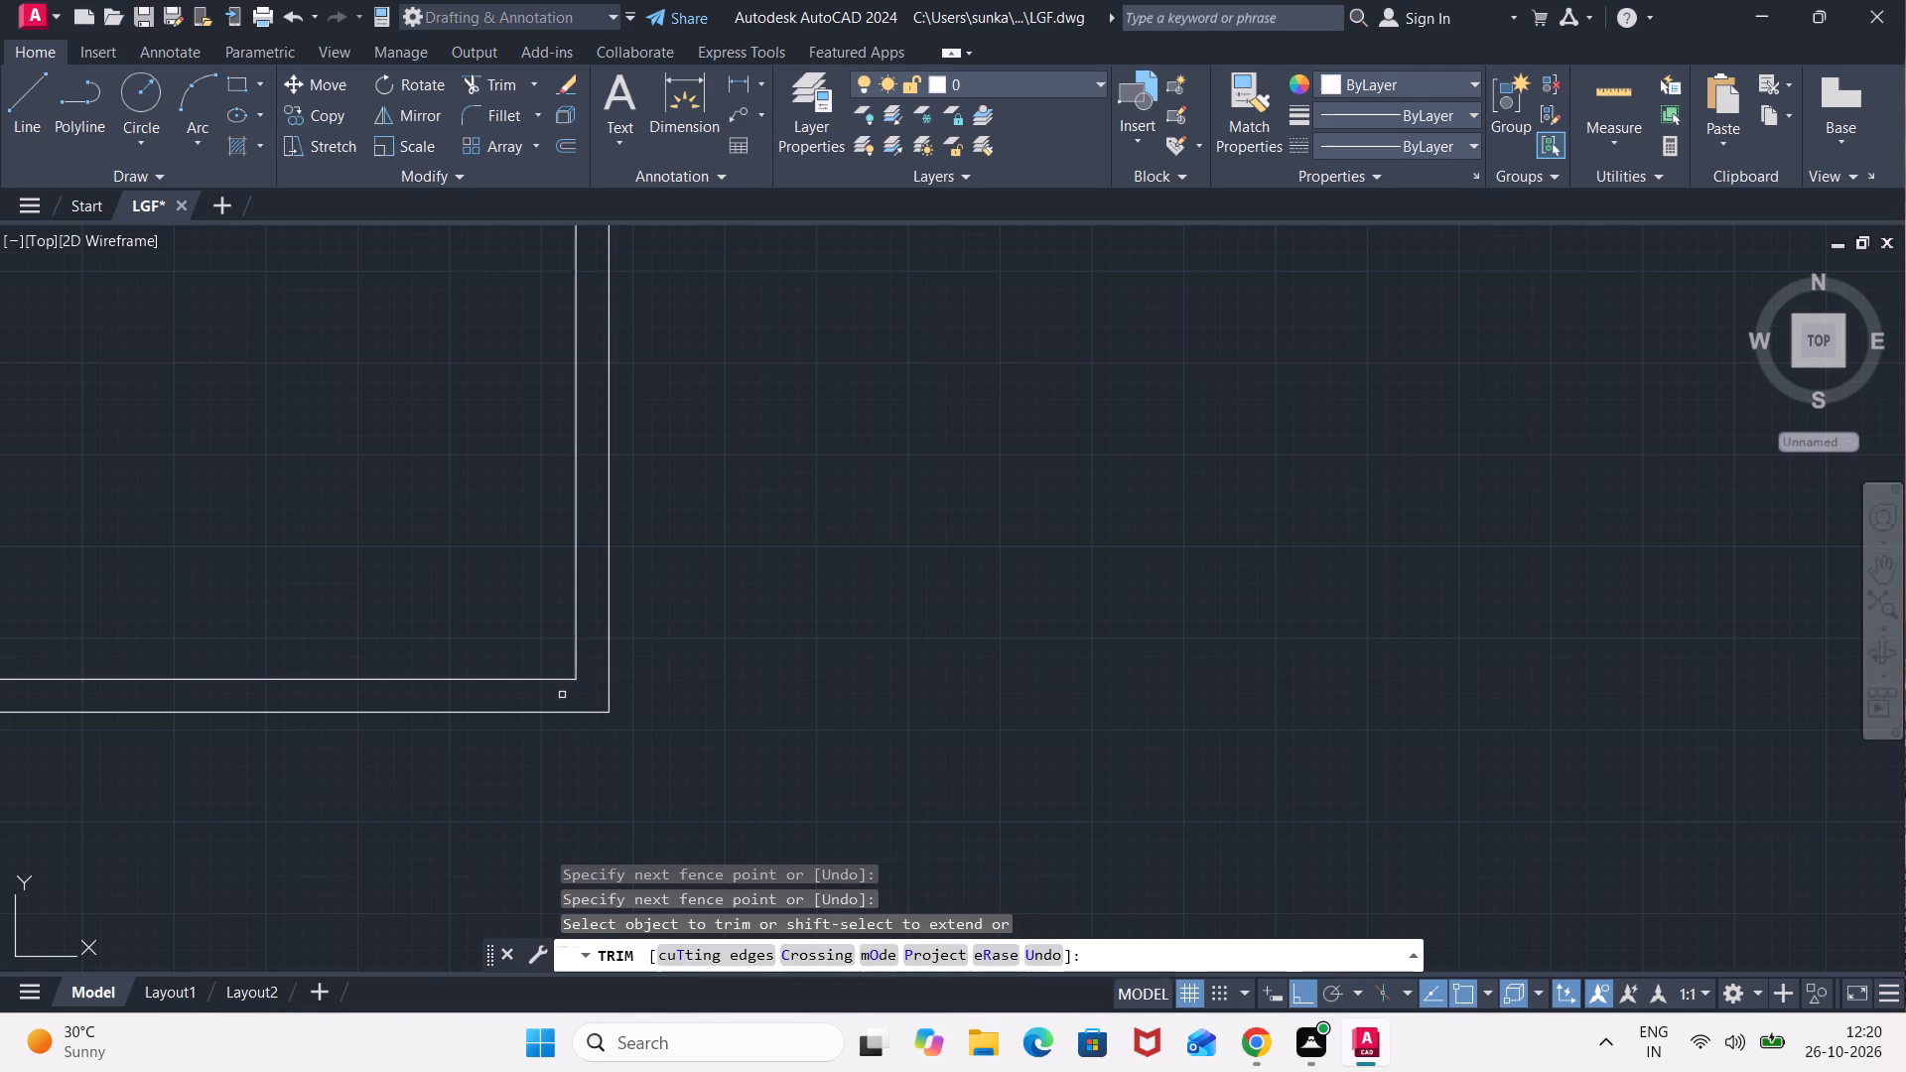
Trim the overlapping ends of the inner wall lines at the outline's top-right corner.
{"action": "scroll", "coordinate": [498, 563], "scroll_direction": "down", "scroll_amount": 2}
{"action": "middle_click_drag", "start_coordinate": [420, 457], "coordinate": [724, 796]}
{"action": "scroll", "coordinate": [769, 574], "scroll_direction": "down", "scroll_amount": 2}
{"action": "middle_click_drag", "start_coordinate": [743, 494], "coordinate": [780, 578]}
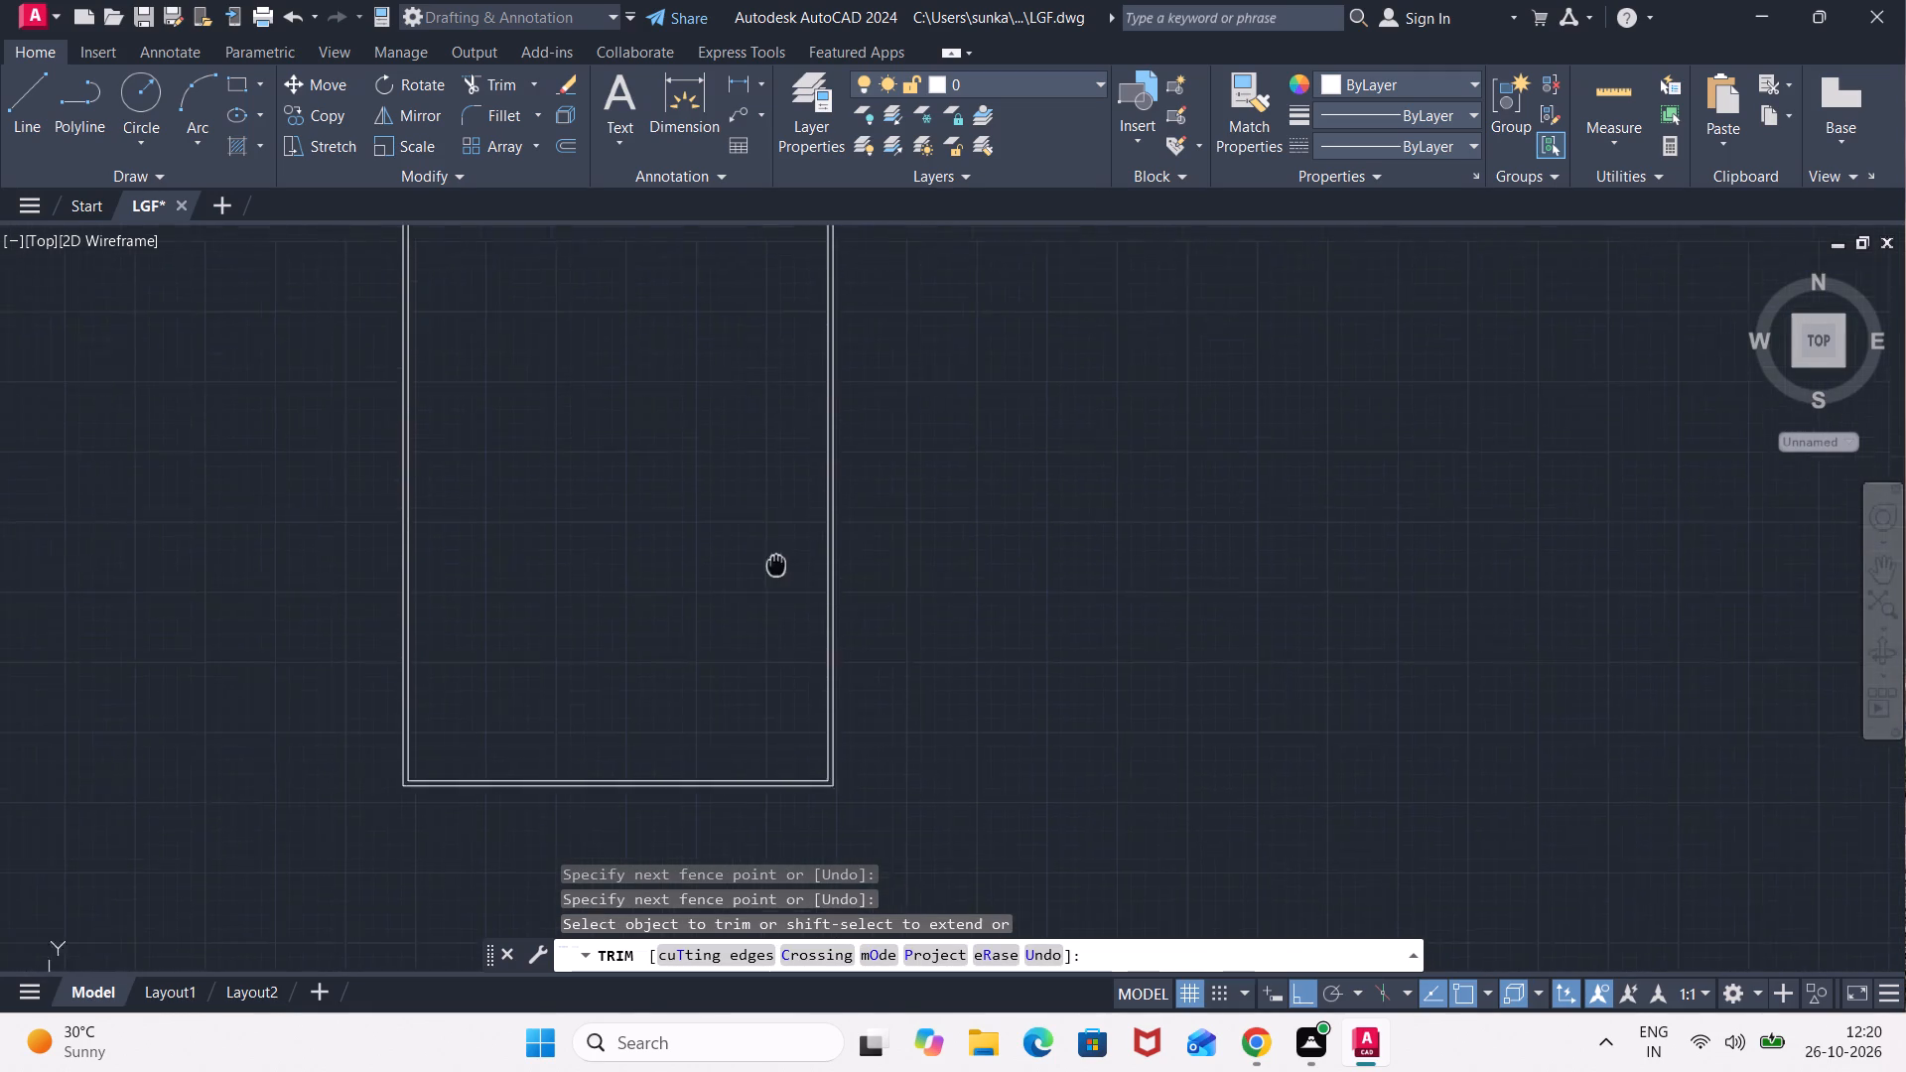
{"action": "middle_click_drag", "start_coordinate": [780, 578], "coordinate": [881, 831]}
{"action": "middle_click_drag", "start_coordinate": [837, 487], "coordinate": [913, 836]}
{"action": "scroll", "coordinate": [986, 476], "scroll_direction": "up", "scroll_amount": 2}
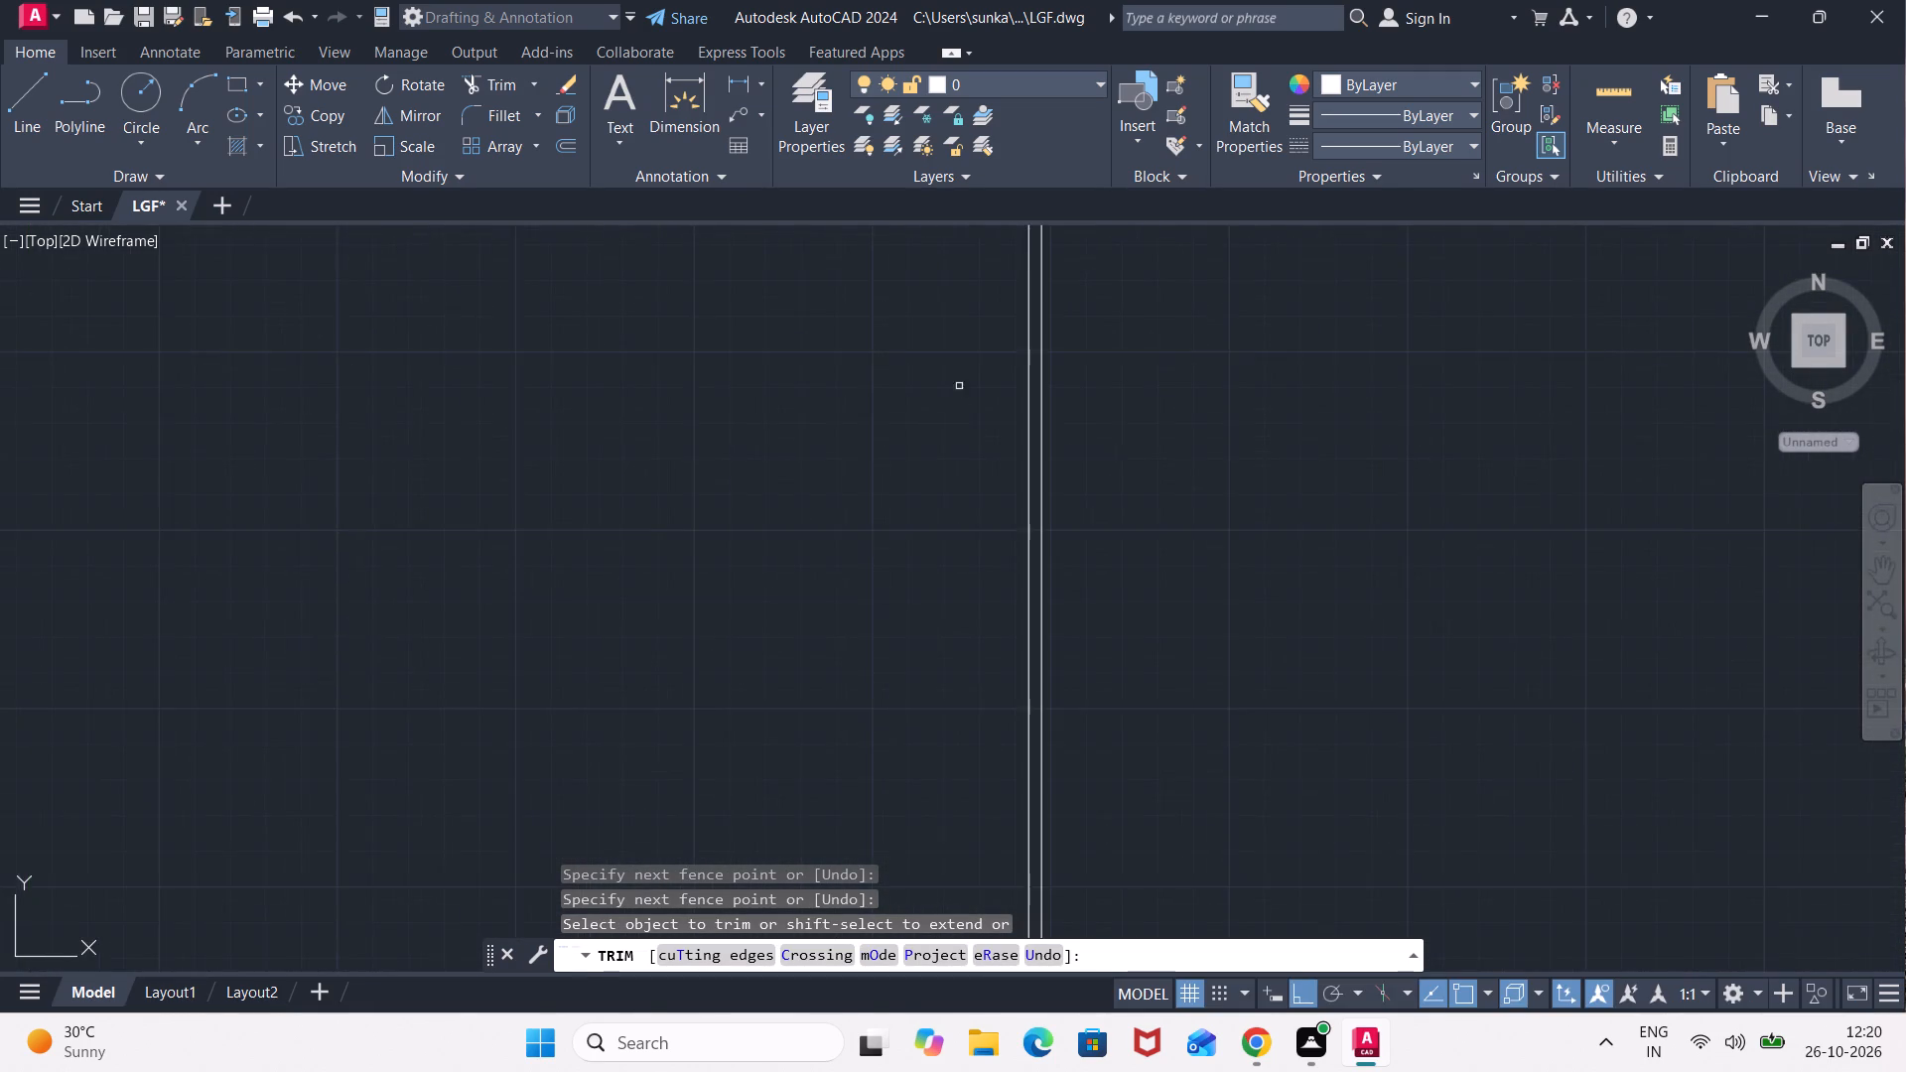
{"action": "middle_click_drag", "start_coordinate": [957, 380], "coordinate": [993, 985]}
{"action": "scroll", "coordinate": [1068, 557], "scroll_direction": "up", "scroll_amount": 2}
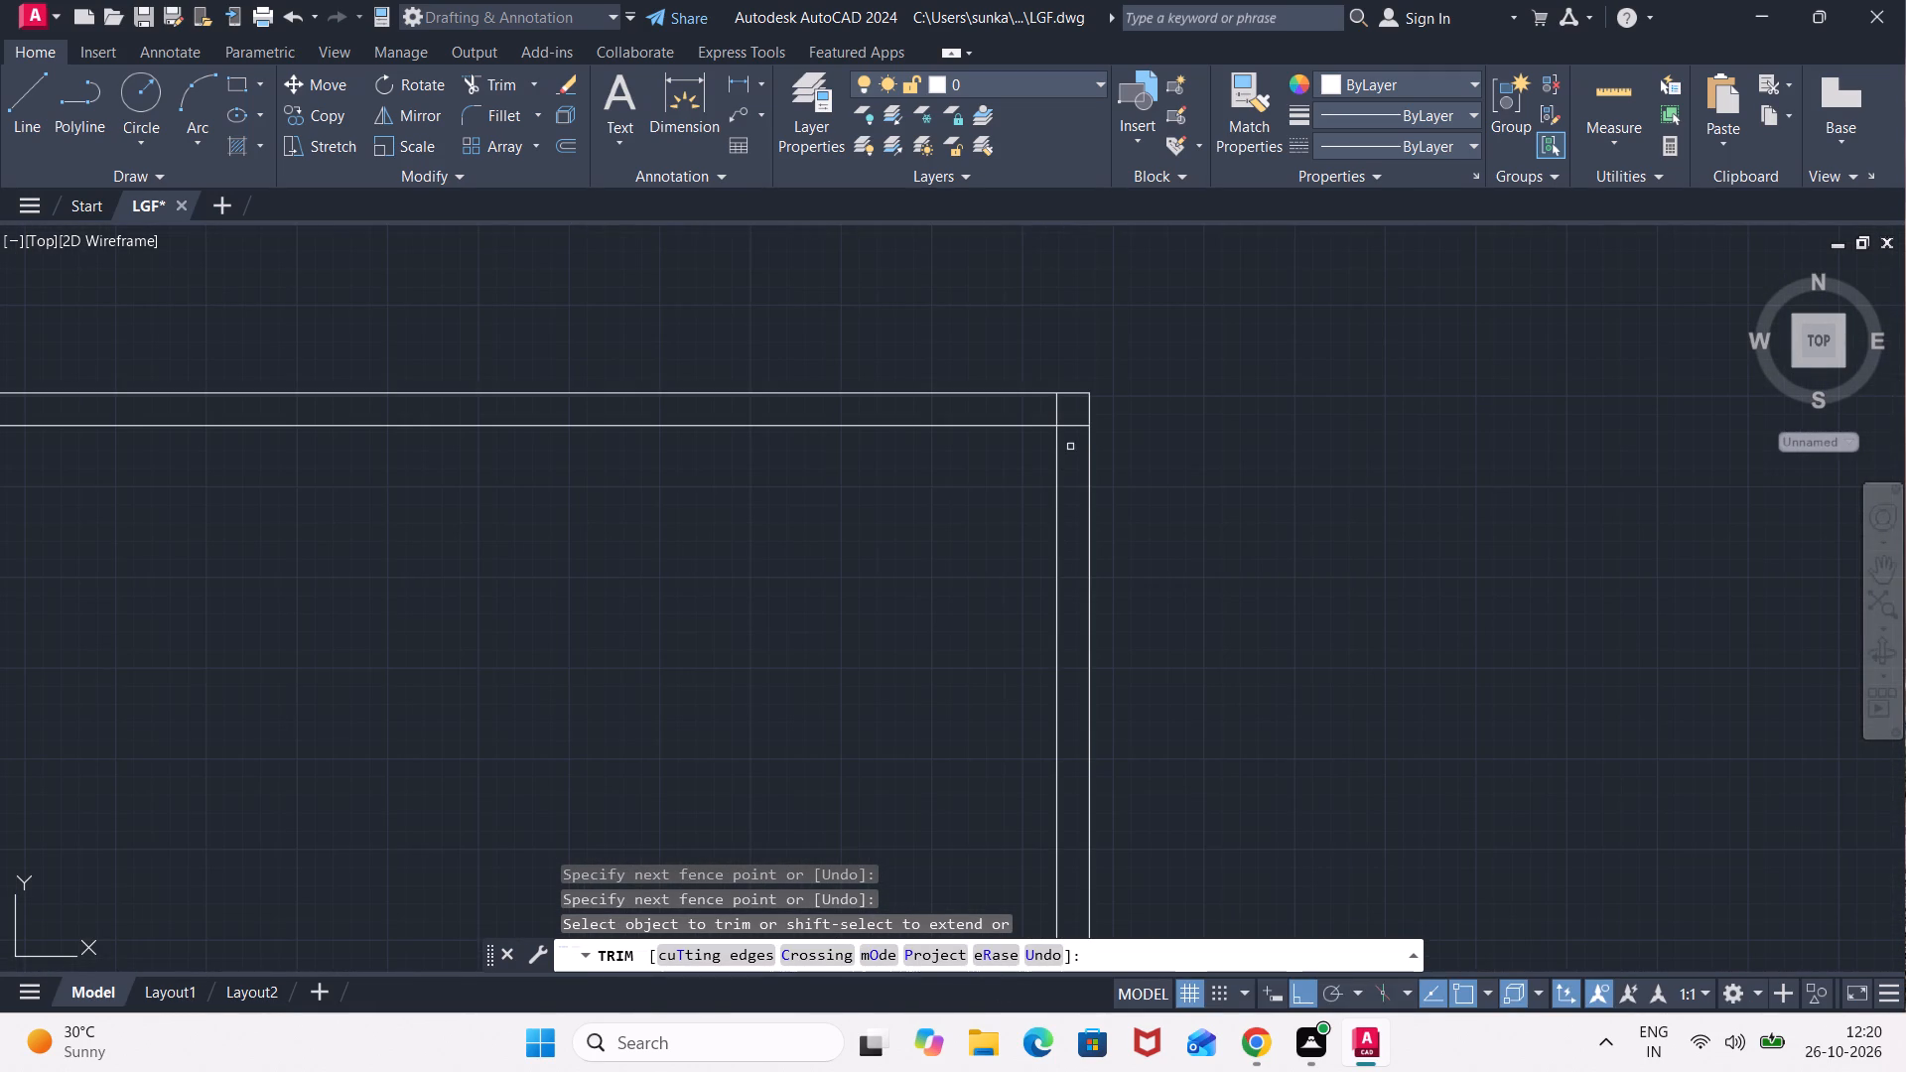
{"action": "left_click", "coordinate": [1071, 444]}
{"action": "left_click", "coordinate": [1075, 414]}
{"action": "left_click", "coordinate": [1075, 405]}
{"action": "left_click", "coordinate": [1045, 409]}
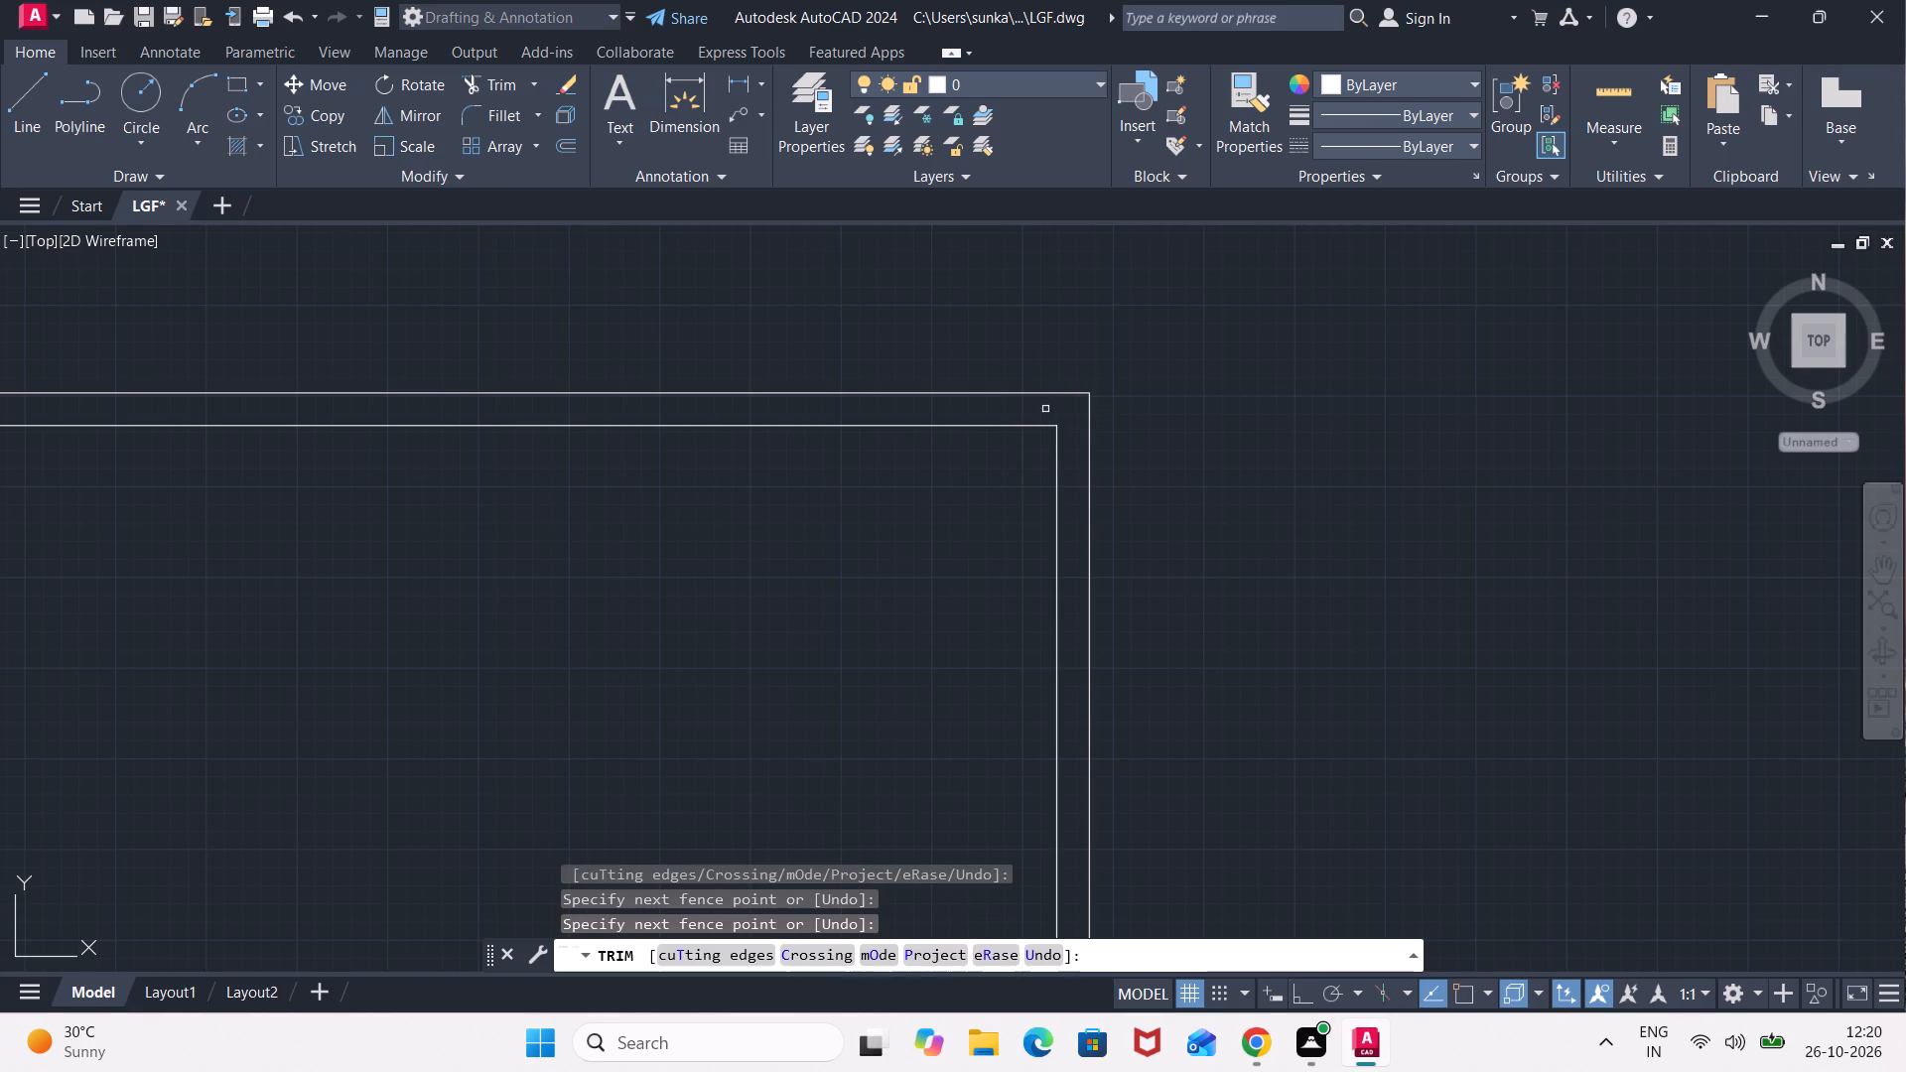
Trim the overlapping ends of the inner wall lines at the outline's top-left corner and finish trimming.
{"action": "scroll", "coordinate": [778, 617], "scroll_direction": "down", "scroll_amount": 2}
{"action": "middle_click_drag", "start_coordinate": [620, 659], "coordinate": [1828, 529]}
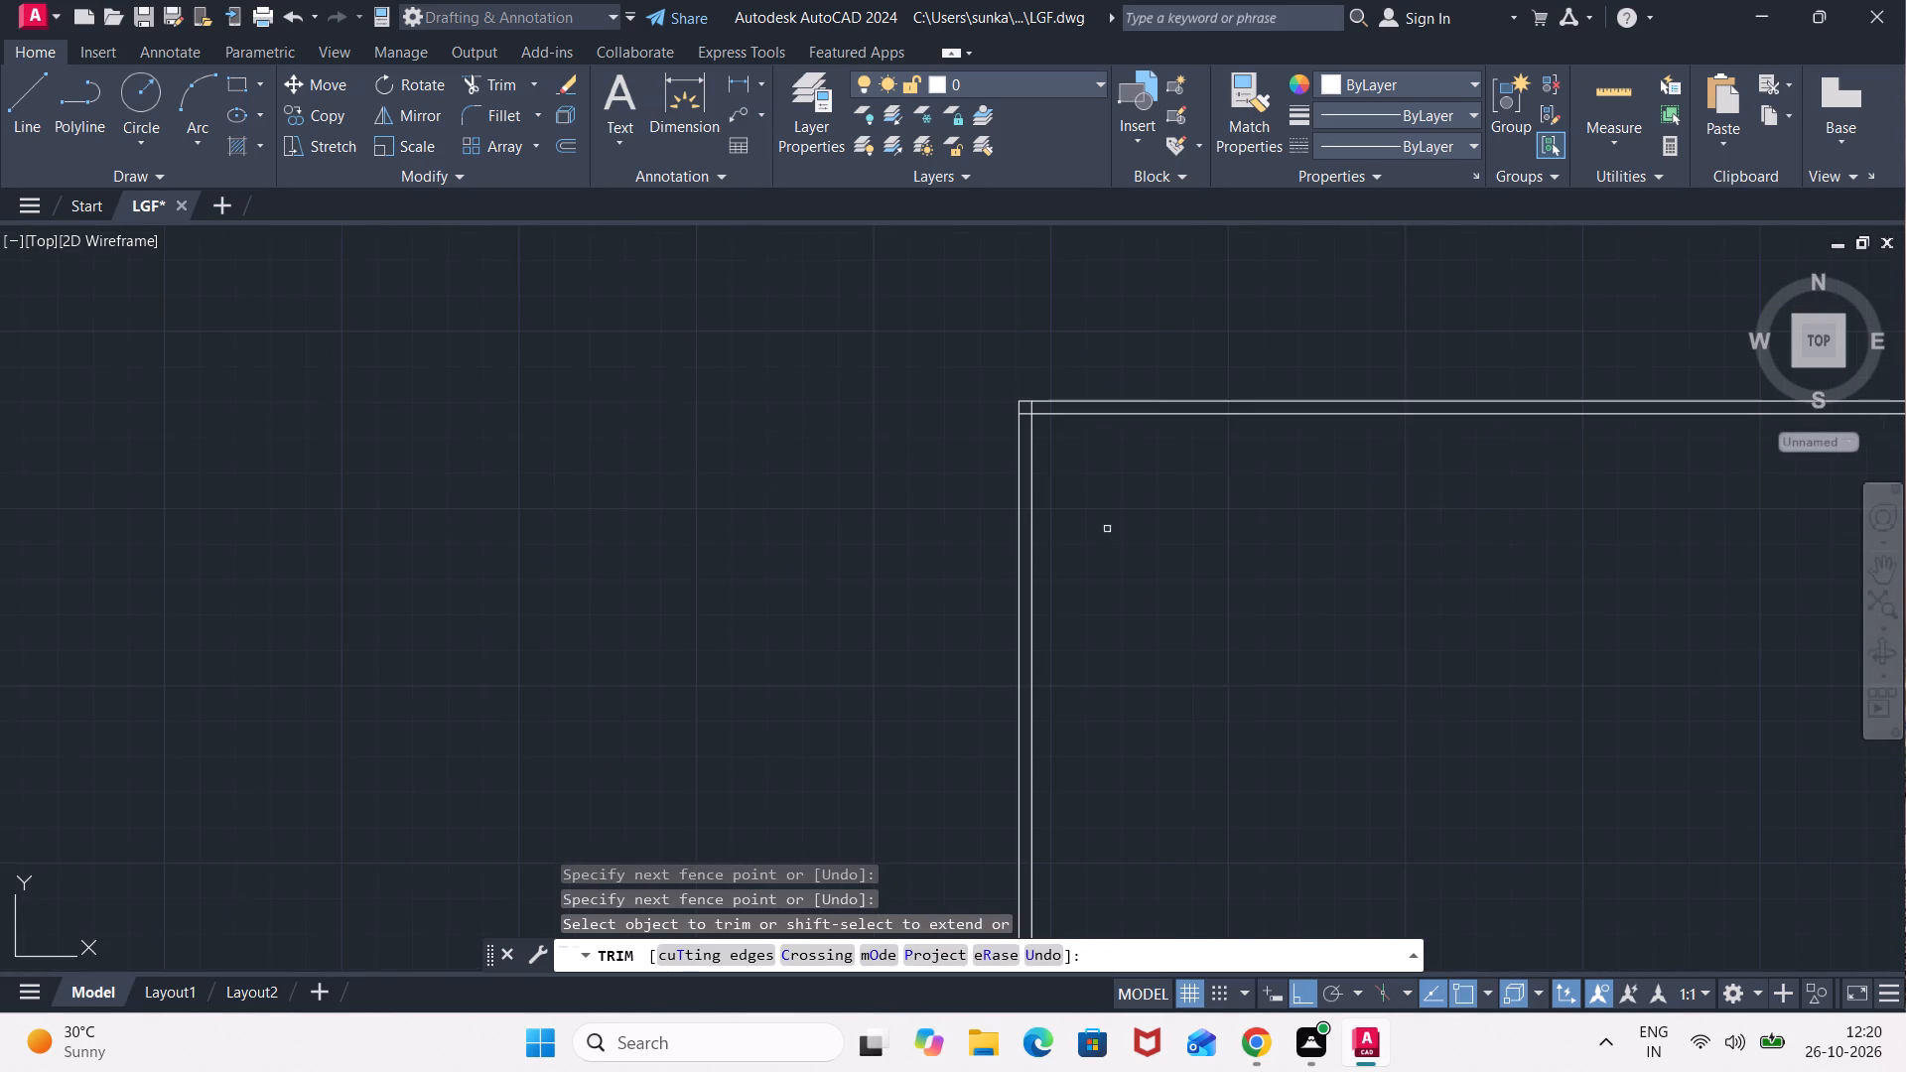
{"action": "middle_click_drag", "start_coordinate": [1102, 522], "coordinate": [1071, 671]}
{"action": "scroll", "coordinate": [986, 590], "scroll_direction": "up", "scroll_amount": 2}
{"action": "left_click", "coordinate": [1002, 540]}
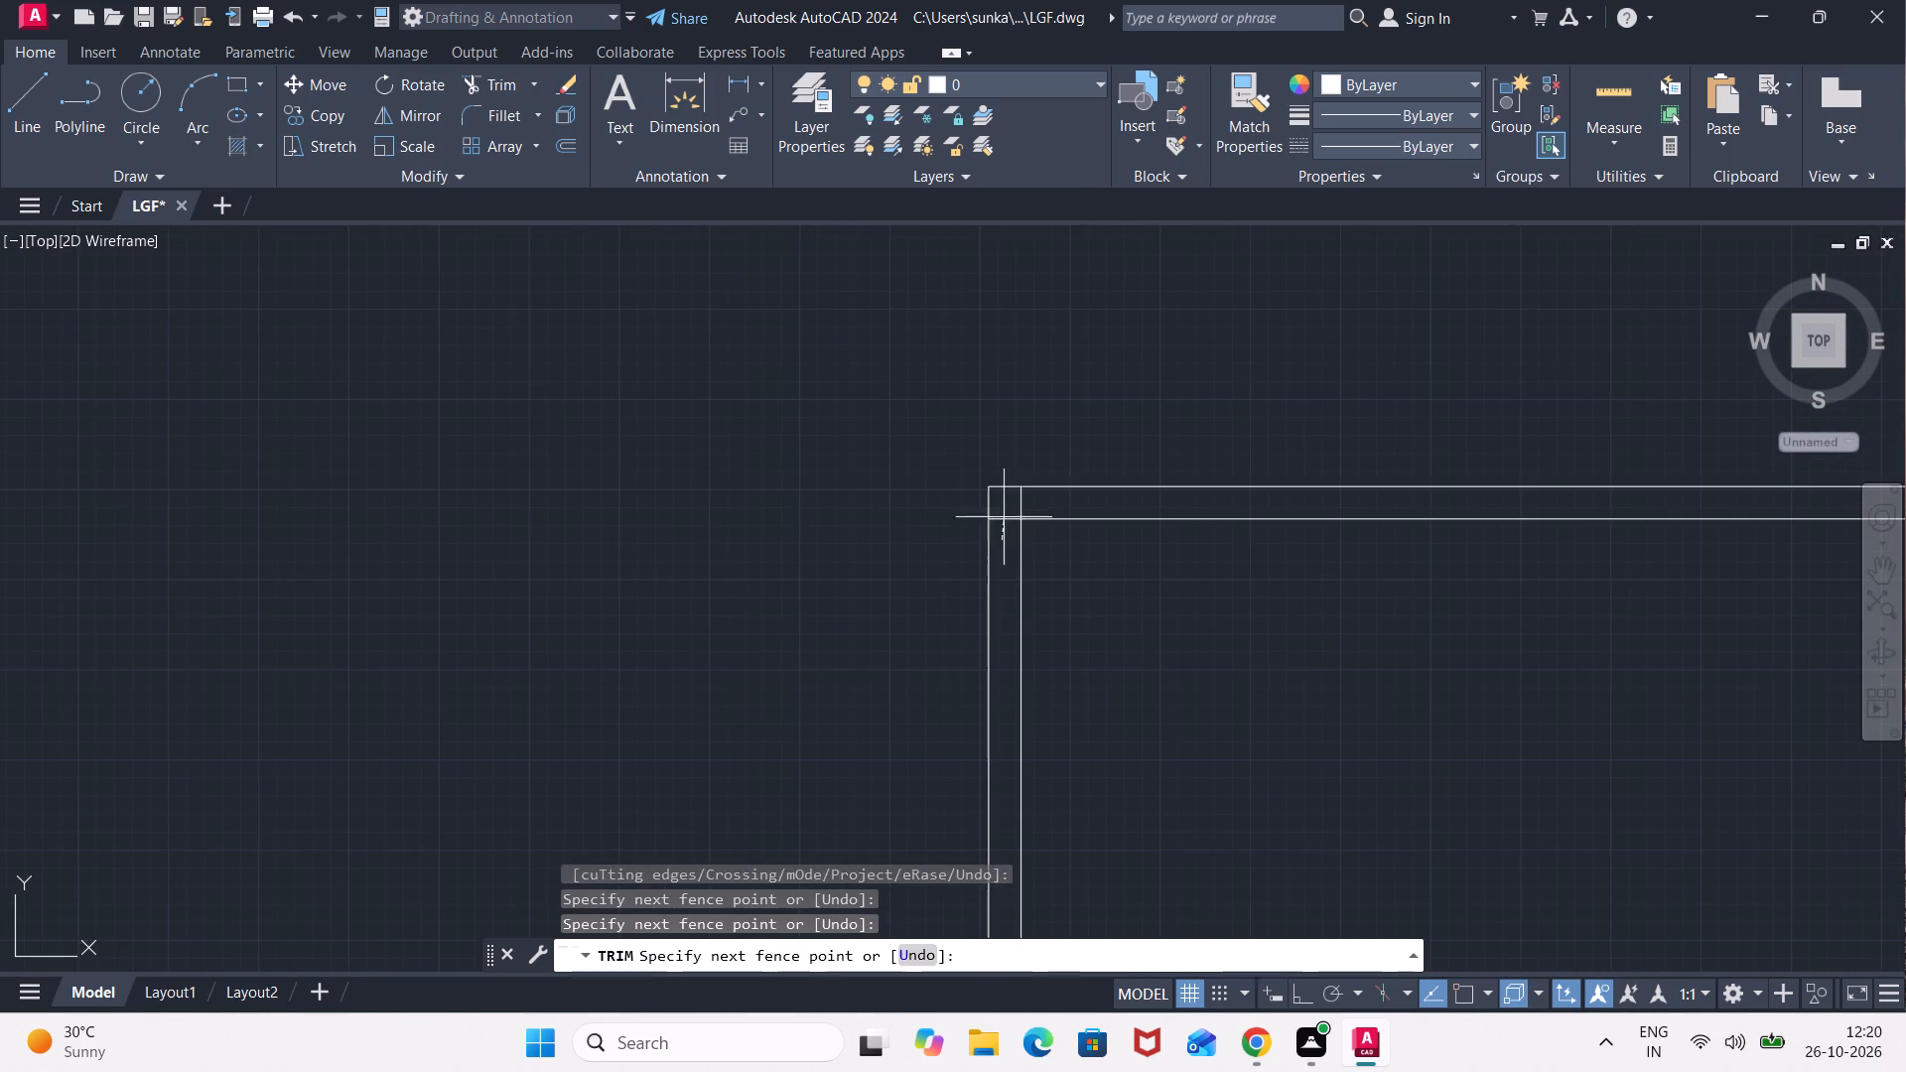
{"action": "left_click", "coordinate": [1004, 500]}
{"action": "left_click", "coordinate": [1026, 497]}
{"action": "left_click", "coordinate": [1009, 501]}
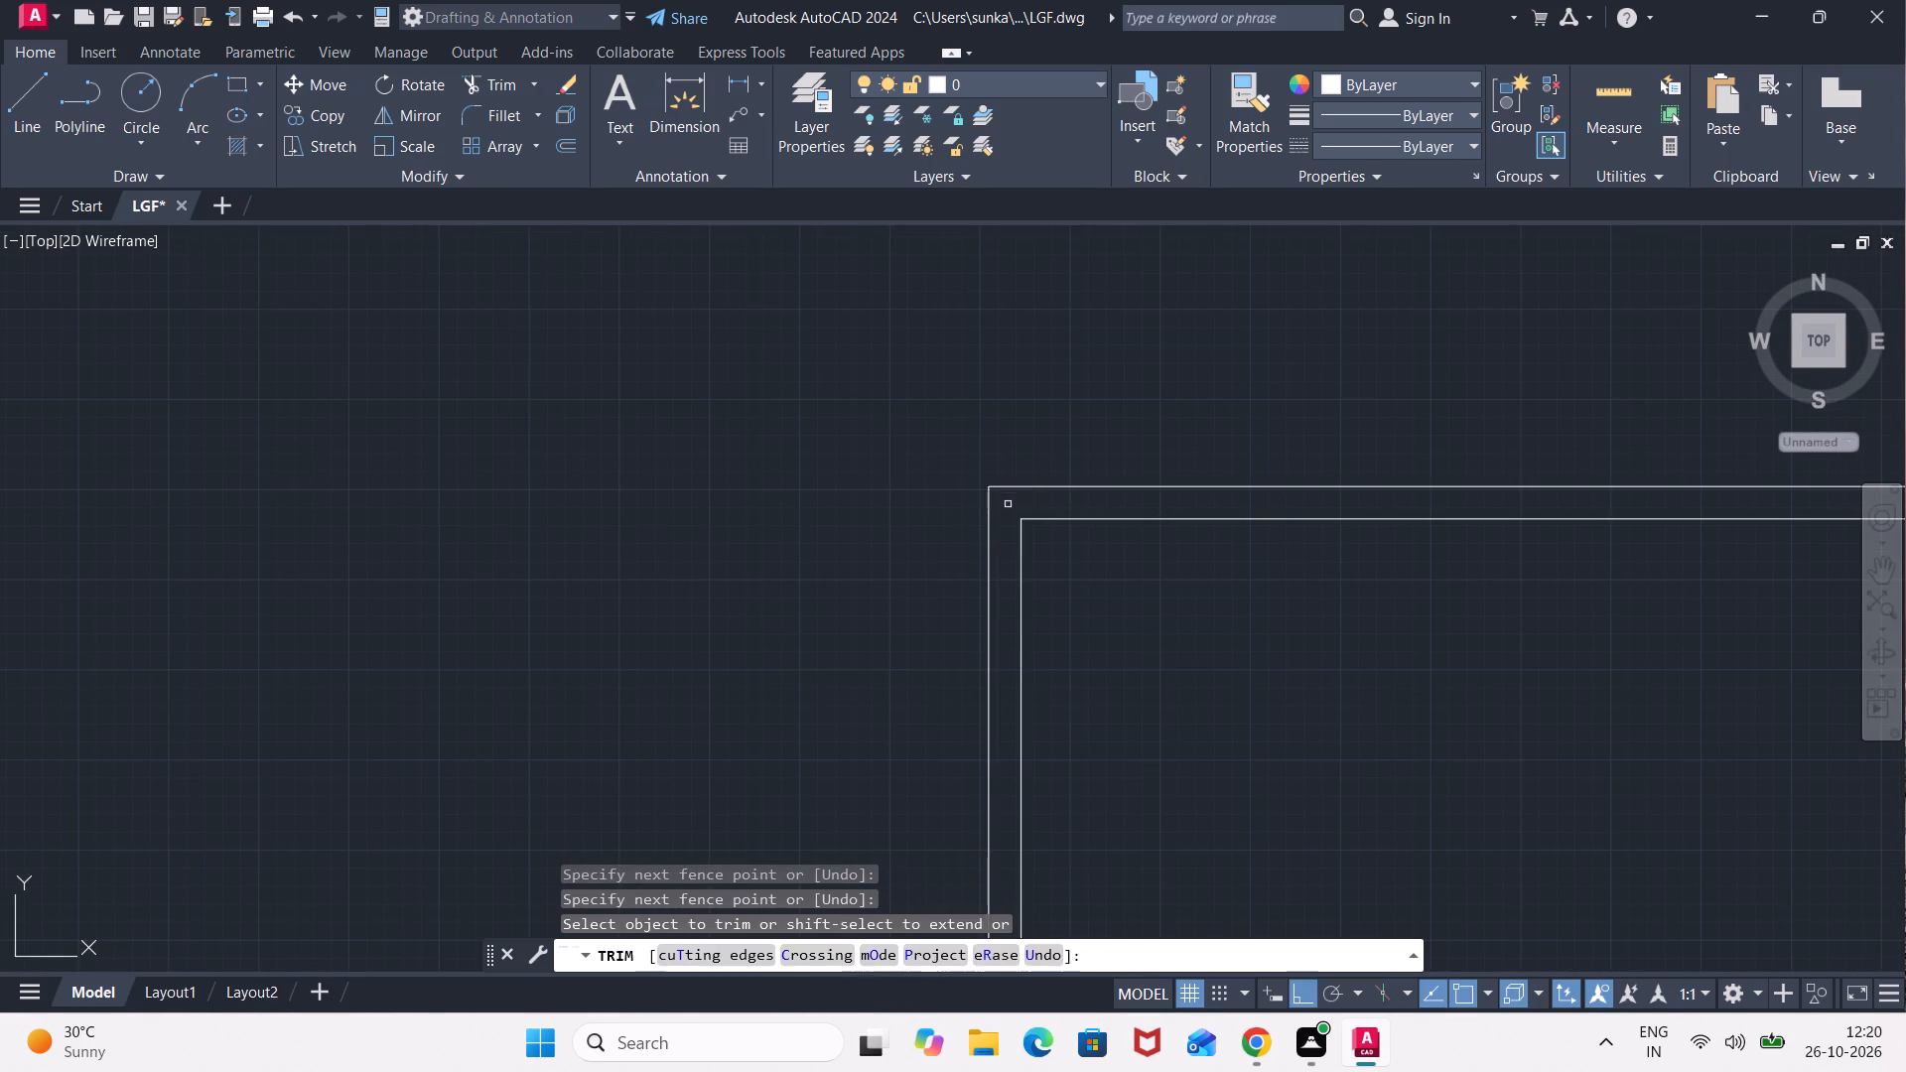
{"action": "scroll", "coordinate": [1236, 617], "scroll_direction": "down", "scroll_amount": 4}
{"action": "middle_click_drag", "start_coordinate": [1307, 689], "coordinate": [781, 555]}
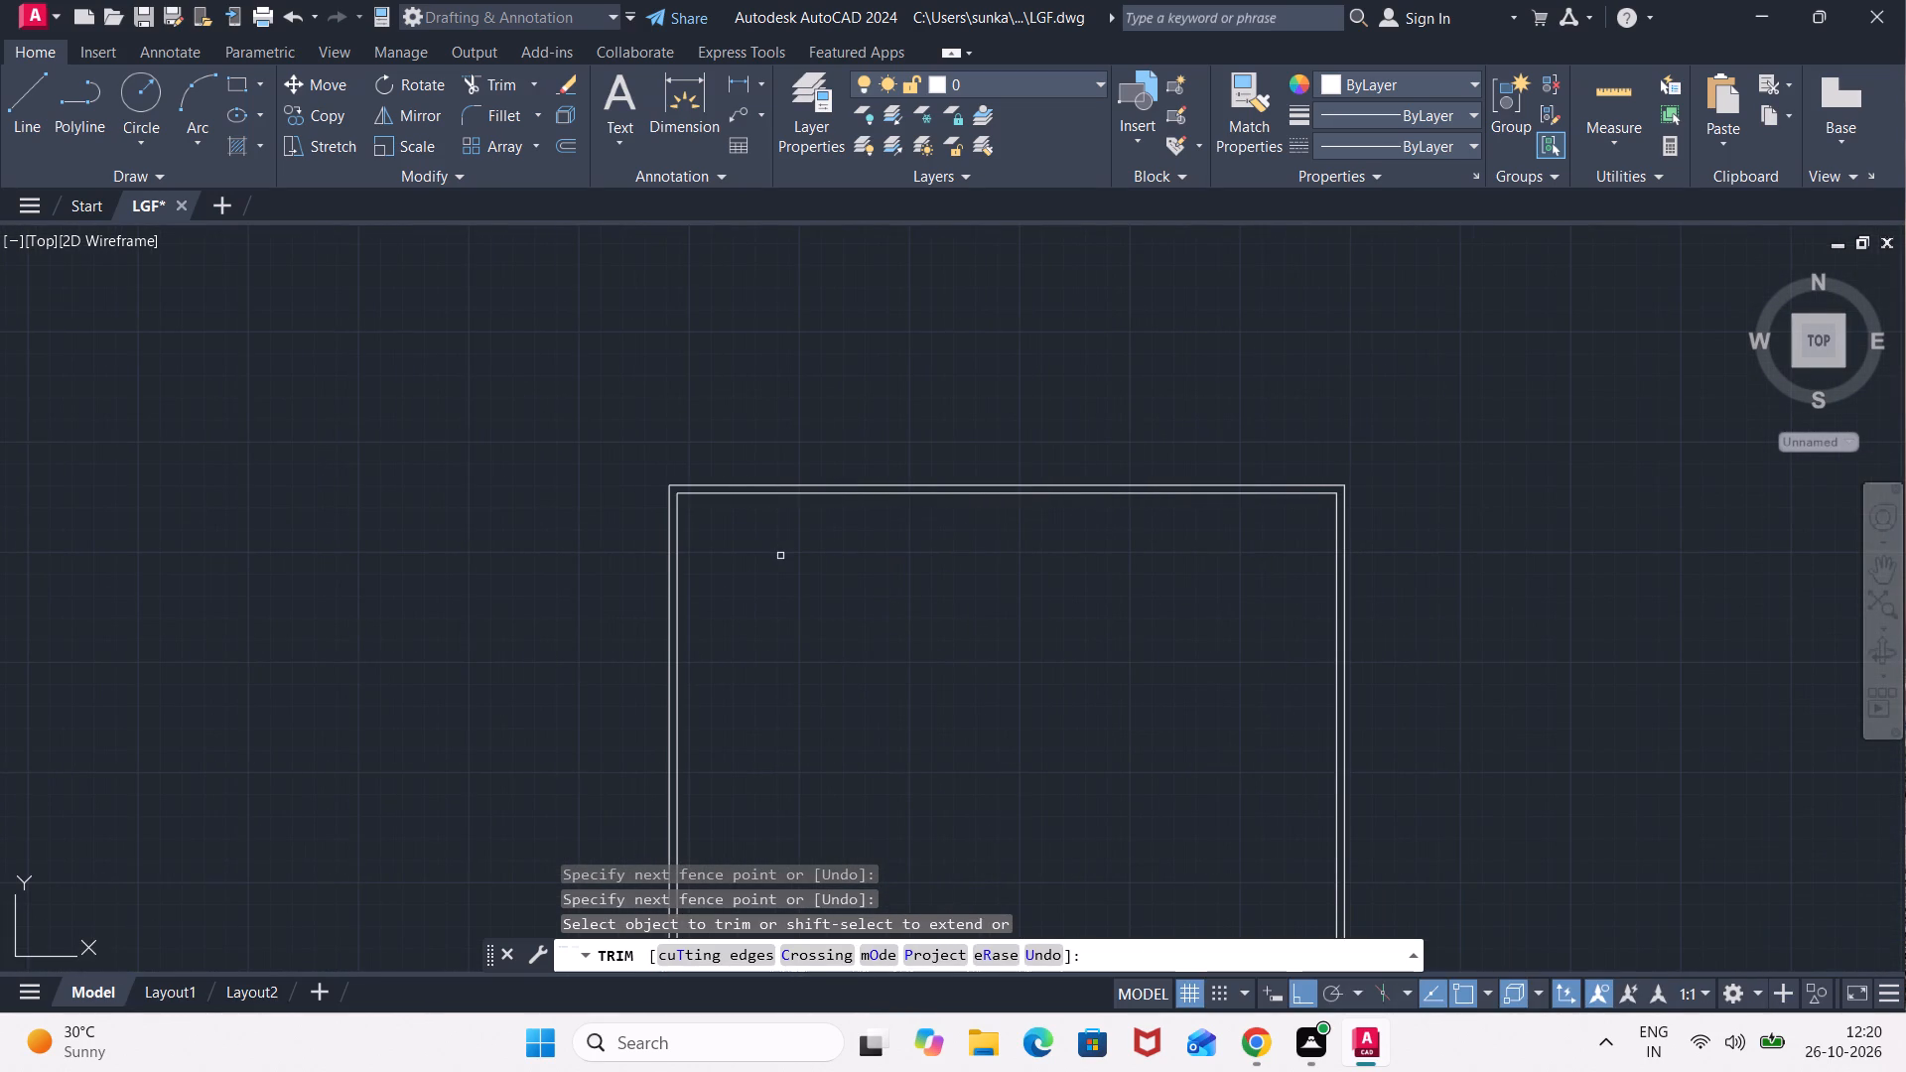
{"action": "key", "text": "Escape"}
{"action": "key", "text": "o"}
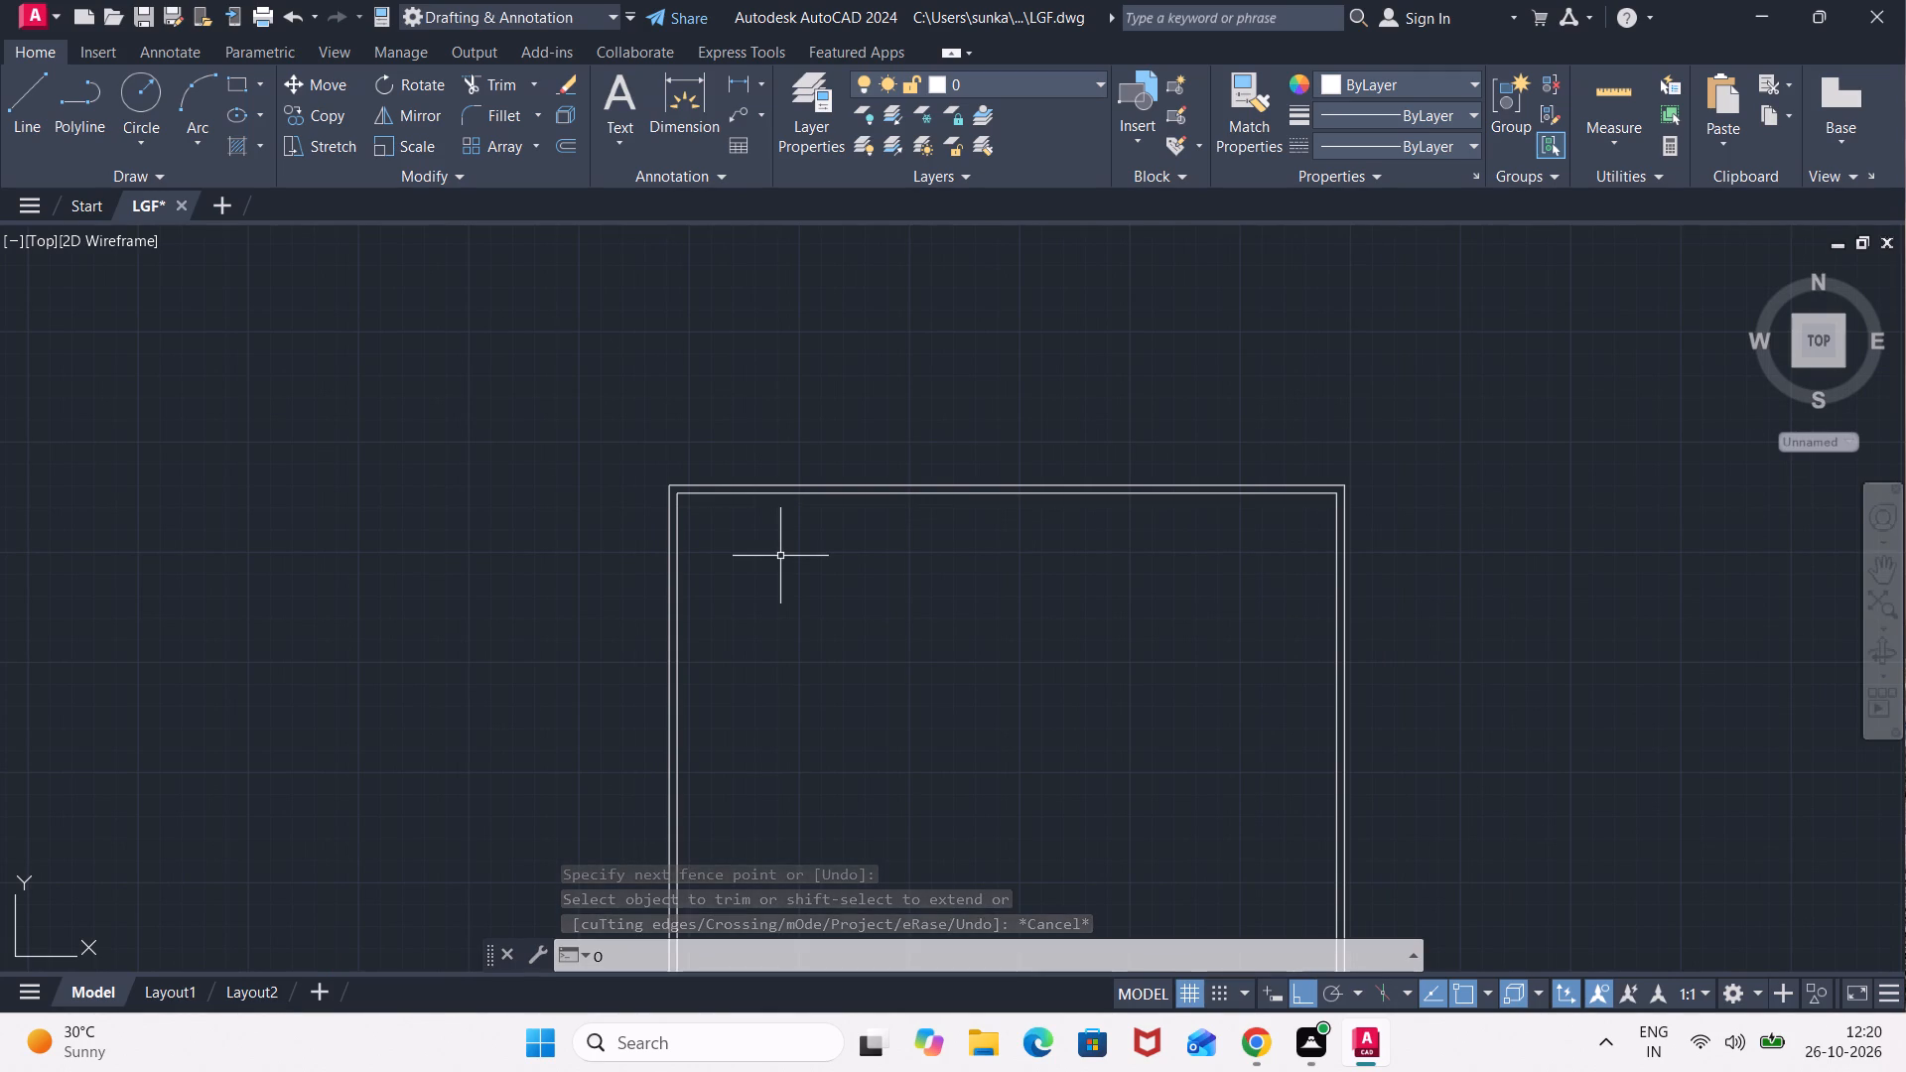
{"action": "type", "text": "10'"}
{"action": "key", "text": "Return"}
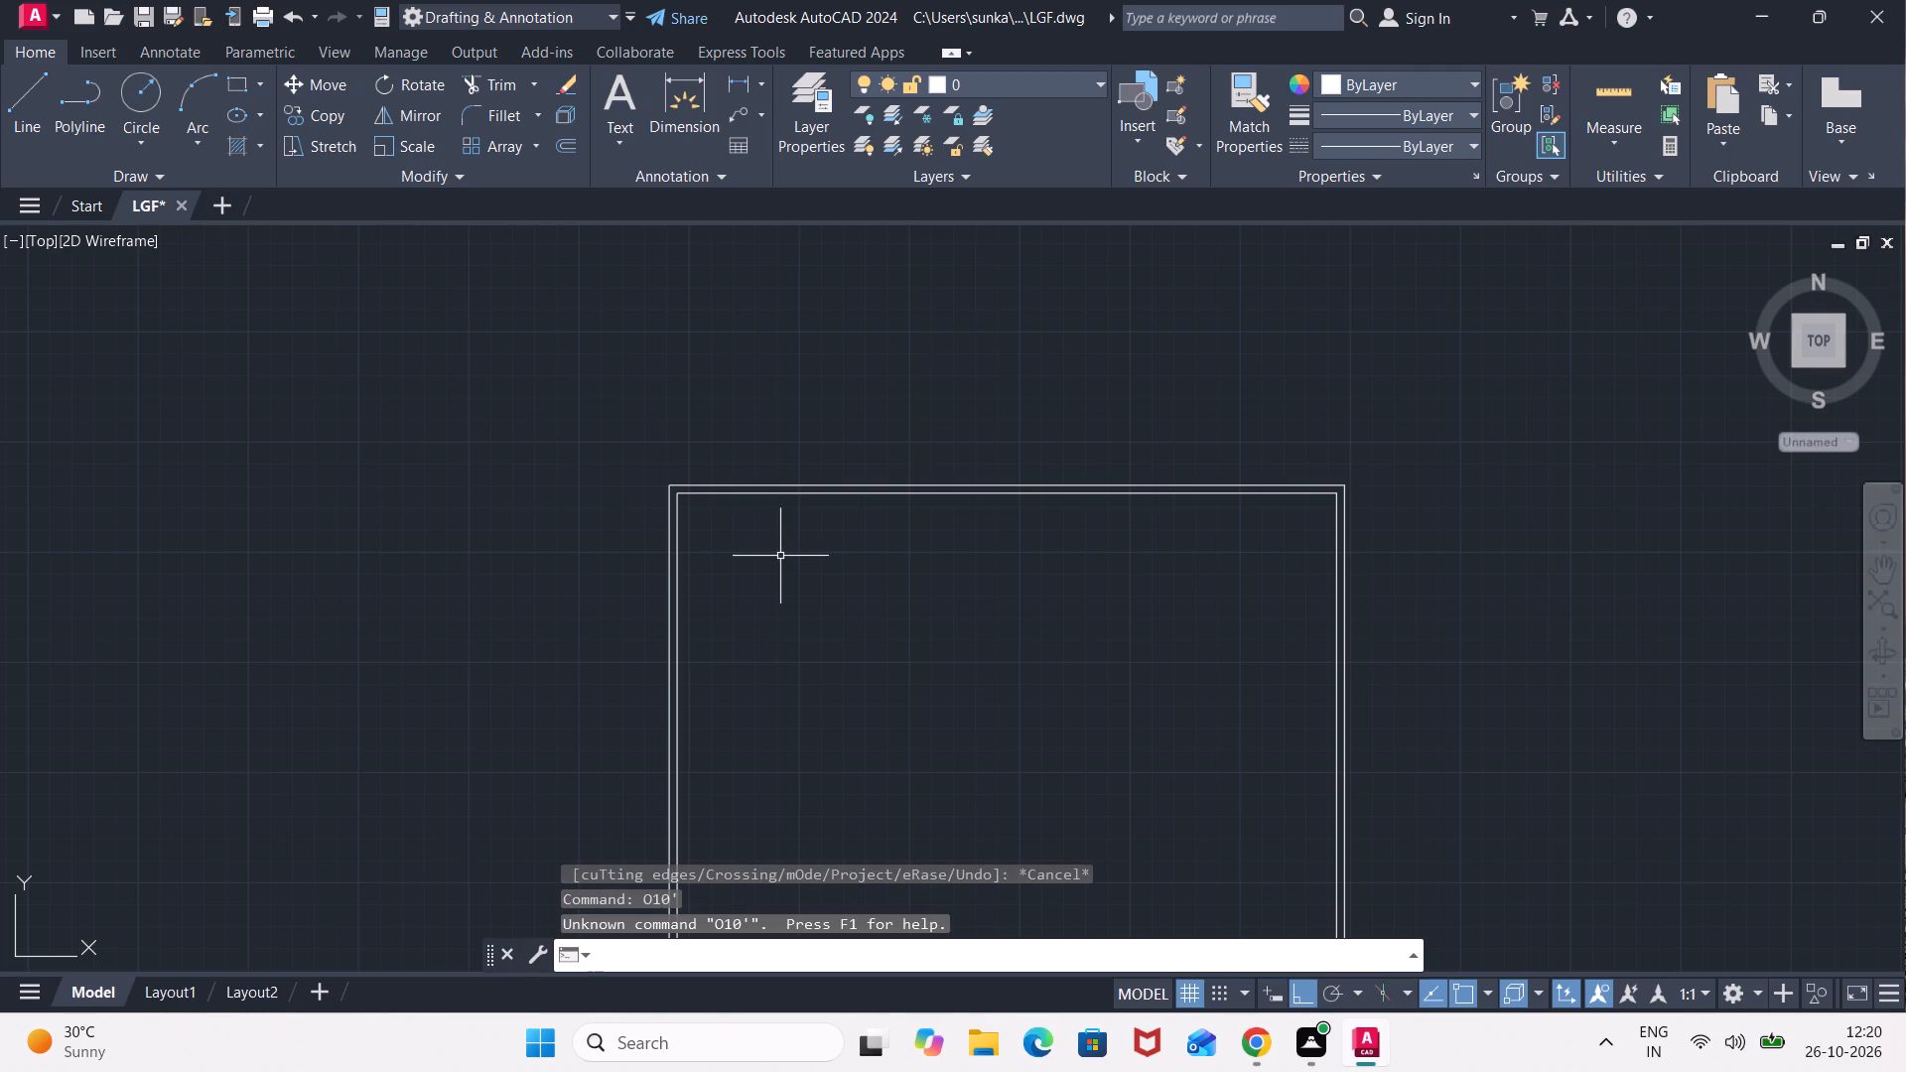
Offset the inner line of the top wall 10' downward into the interior.
{"action": "key", "text": "o"}
{"action": "key", "text": "Return"}
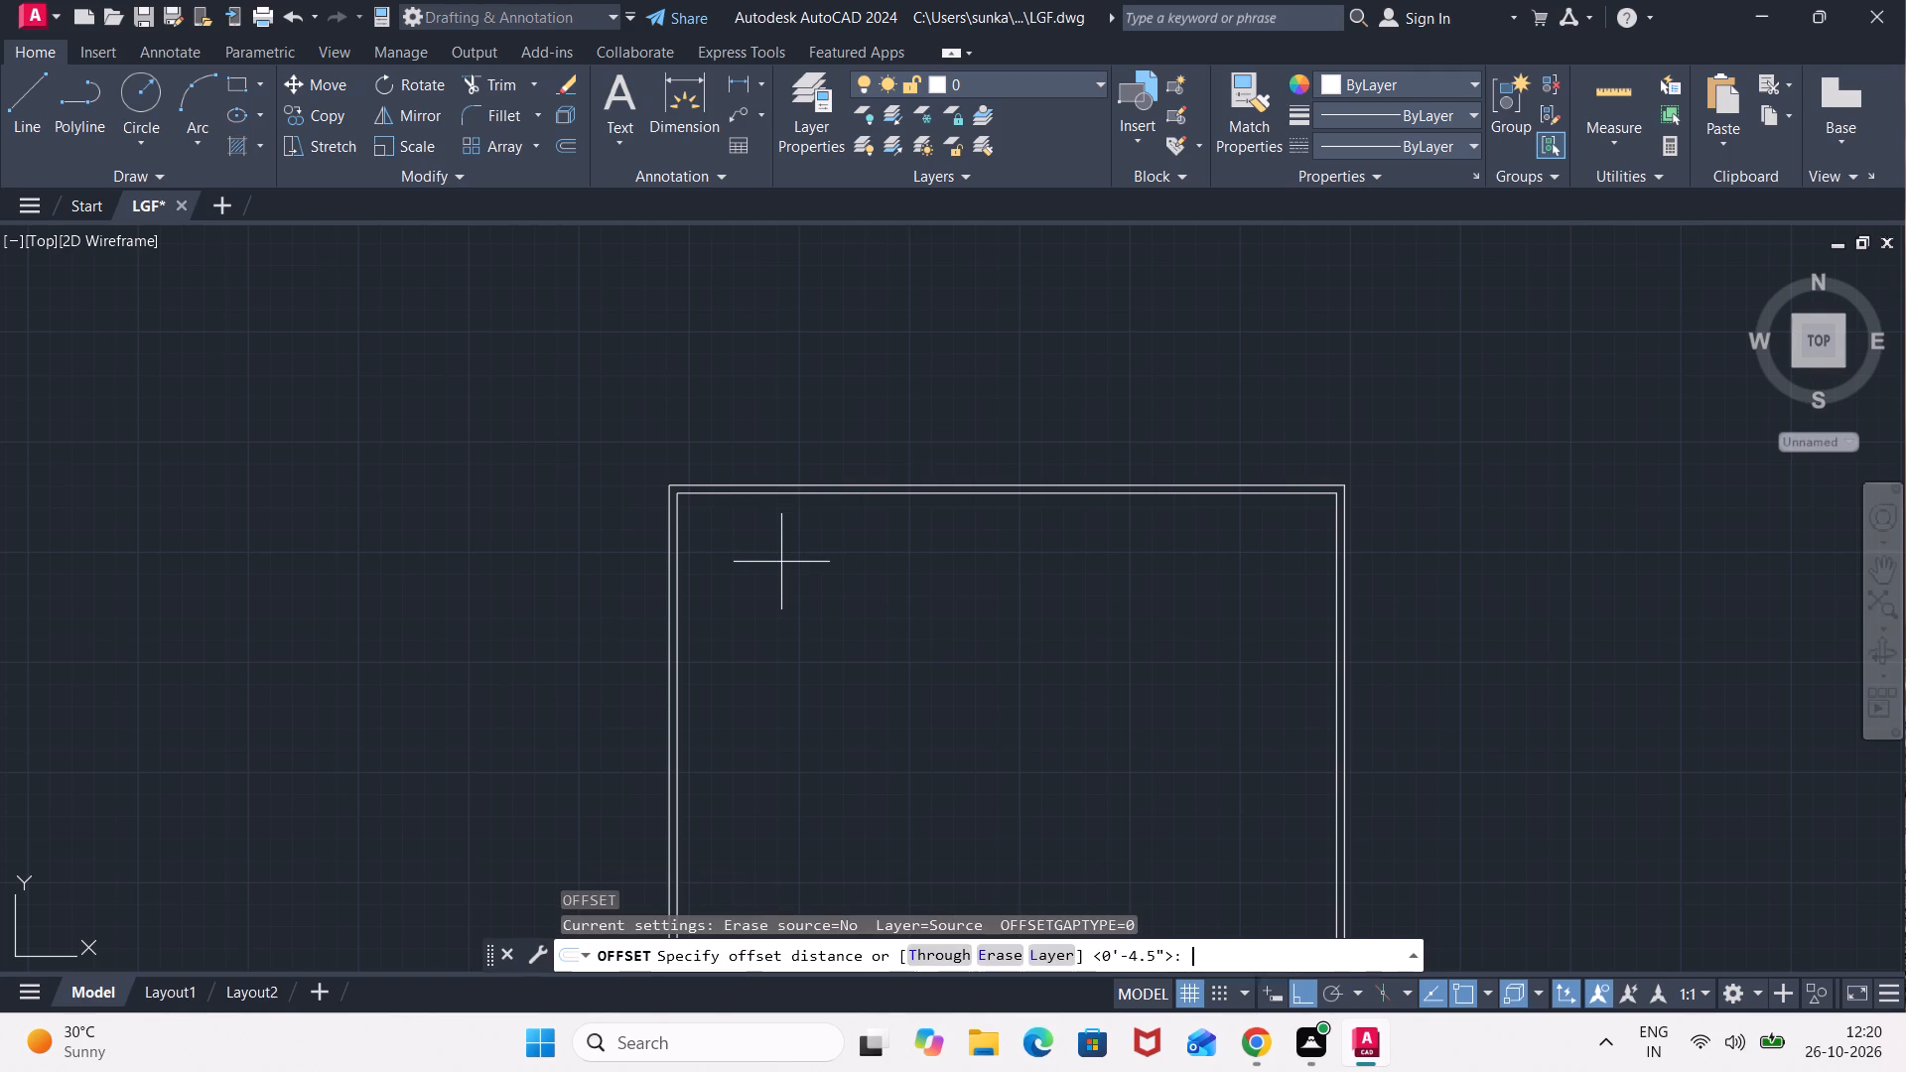
{"action": "type", "text": "10'"}
{"action": "key", "text": "Return"}
{"action": "left_click", "coordinate": [761, 493]}
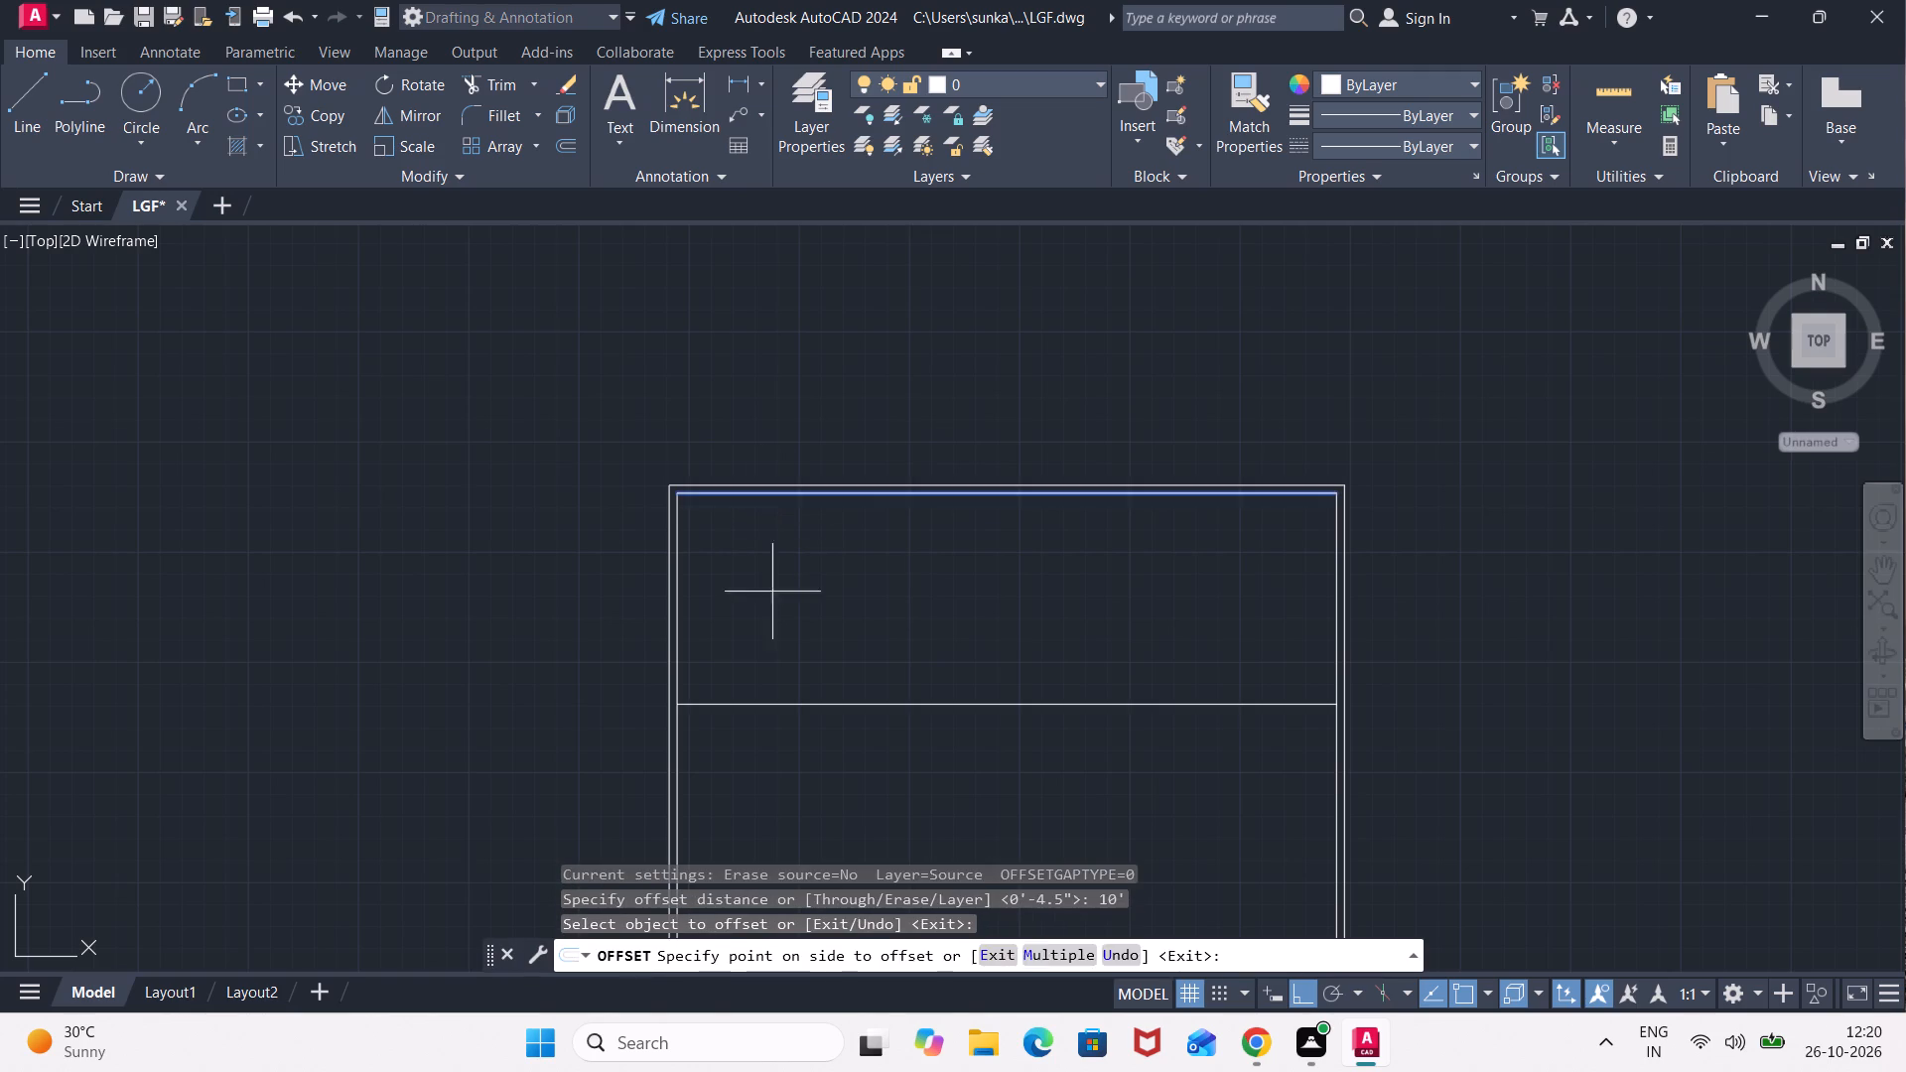
{"action": "left_click", "coordinate": [788, 662]}
{"action": "key", "text": "space"}
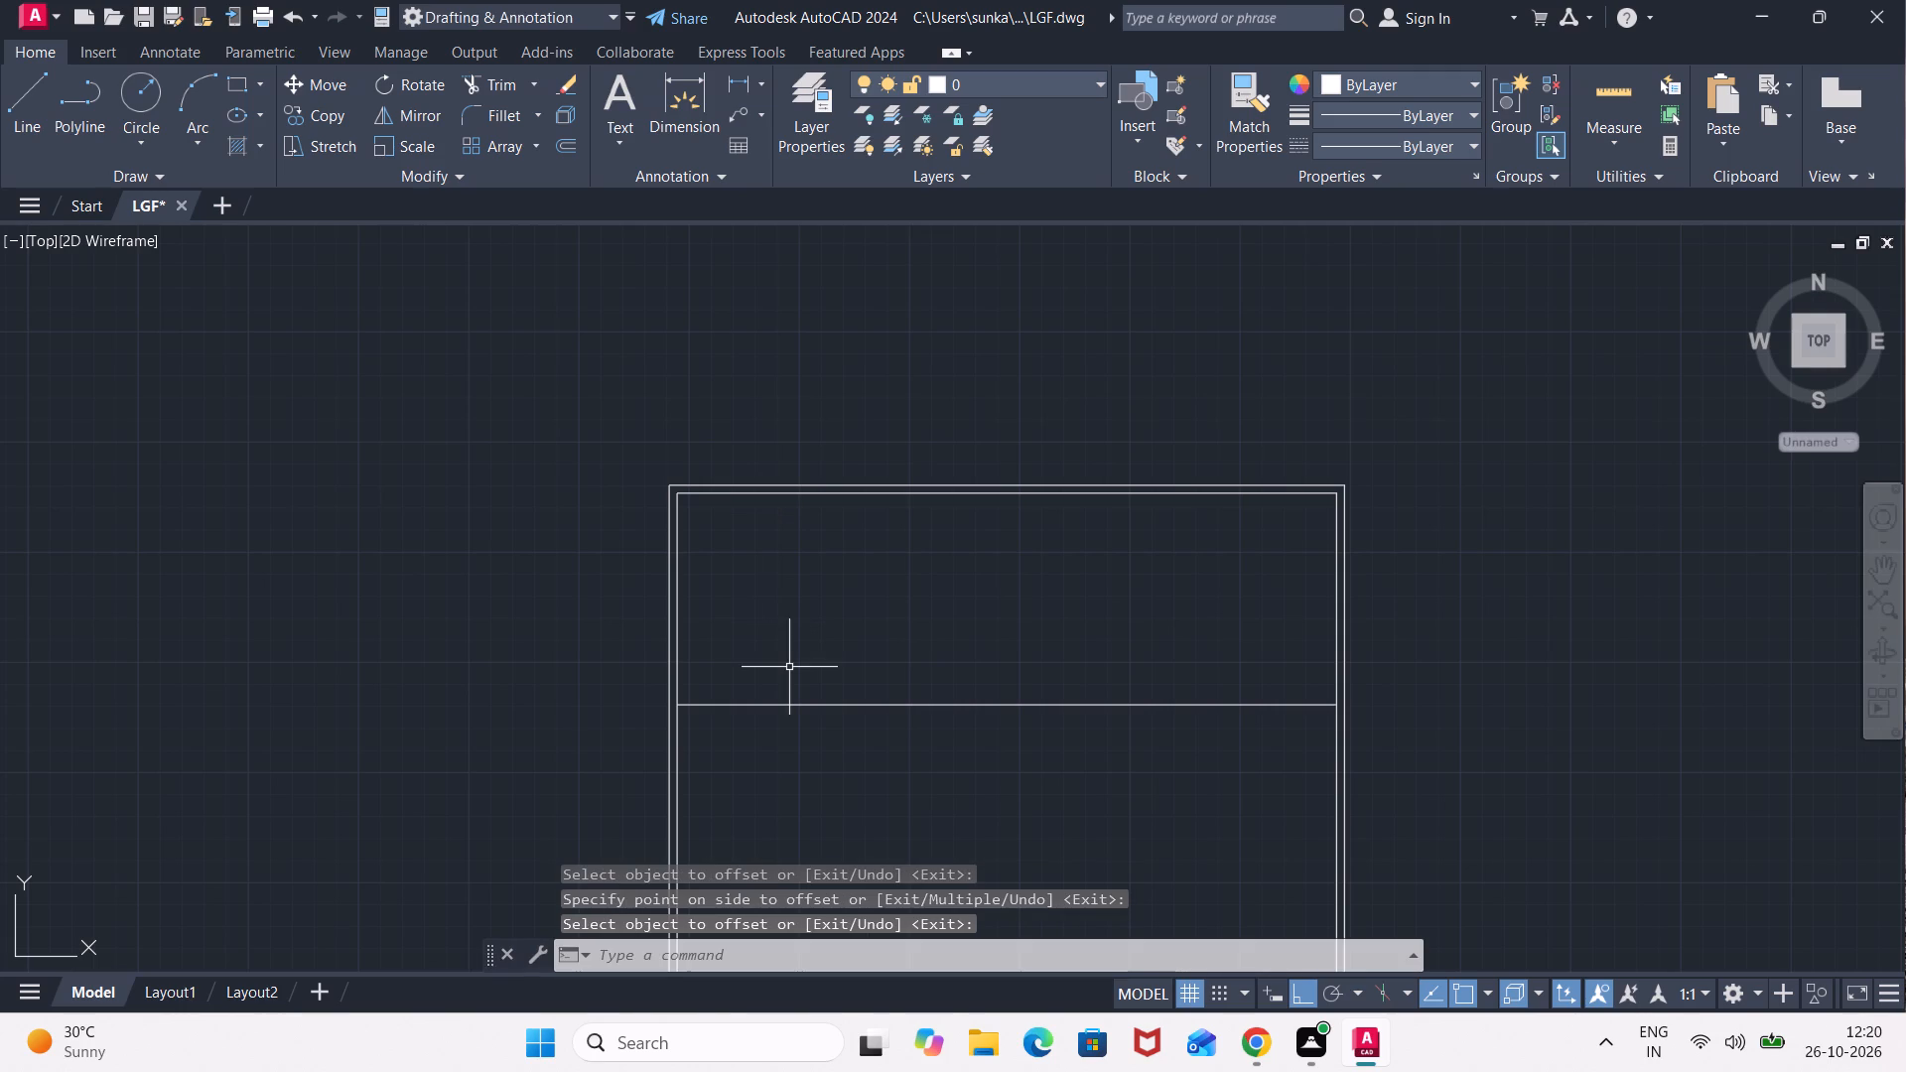
Offset the horizontal partition line 4.5" downward to give the partition its wall thickness.
{"action": "key", "text": "space"}
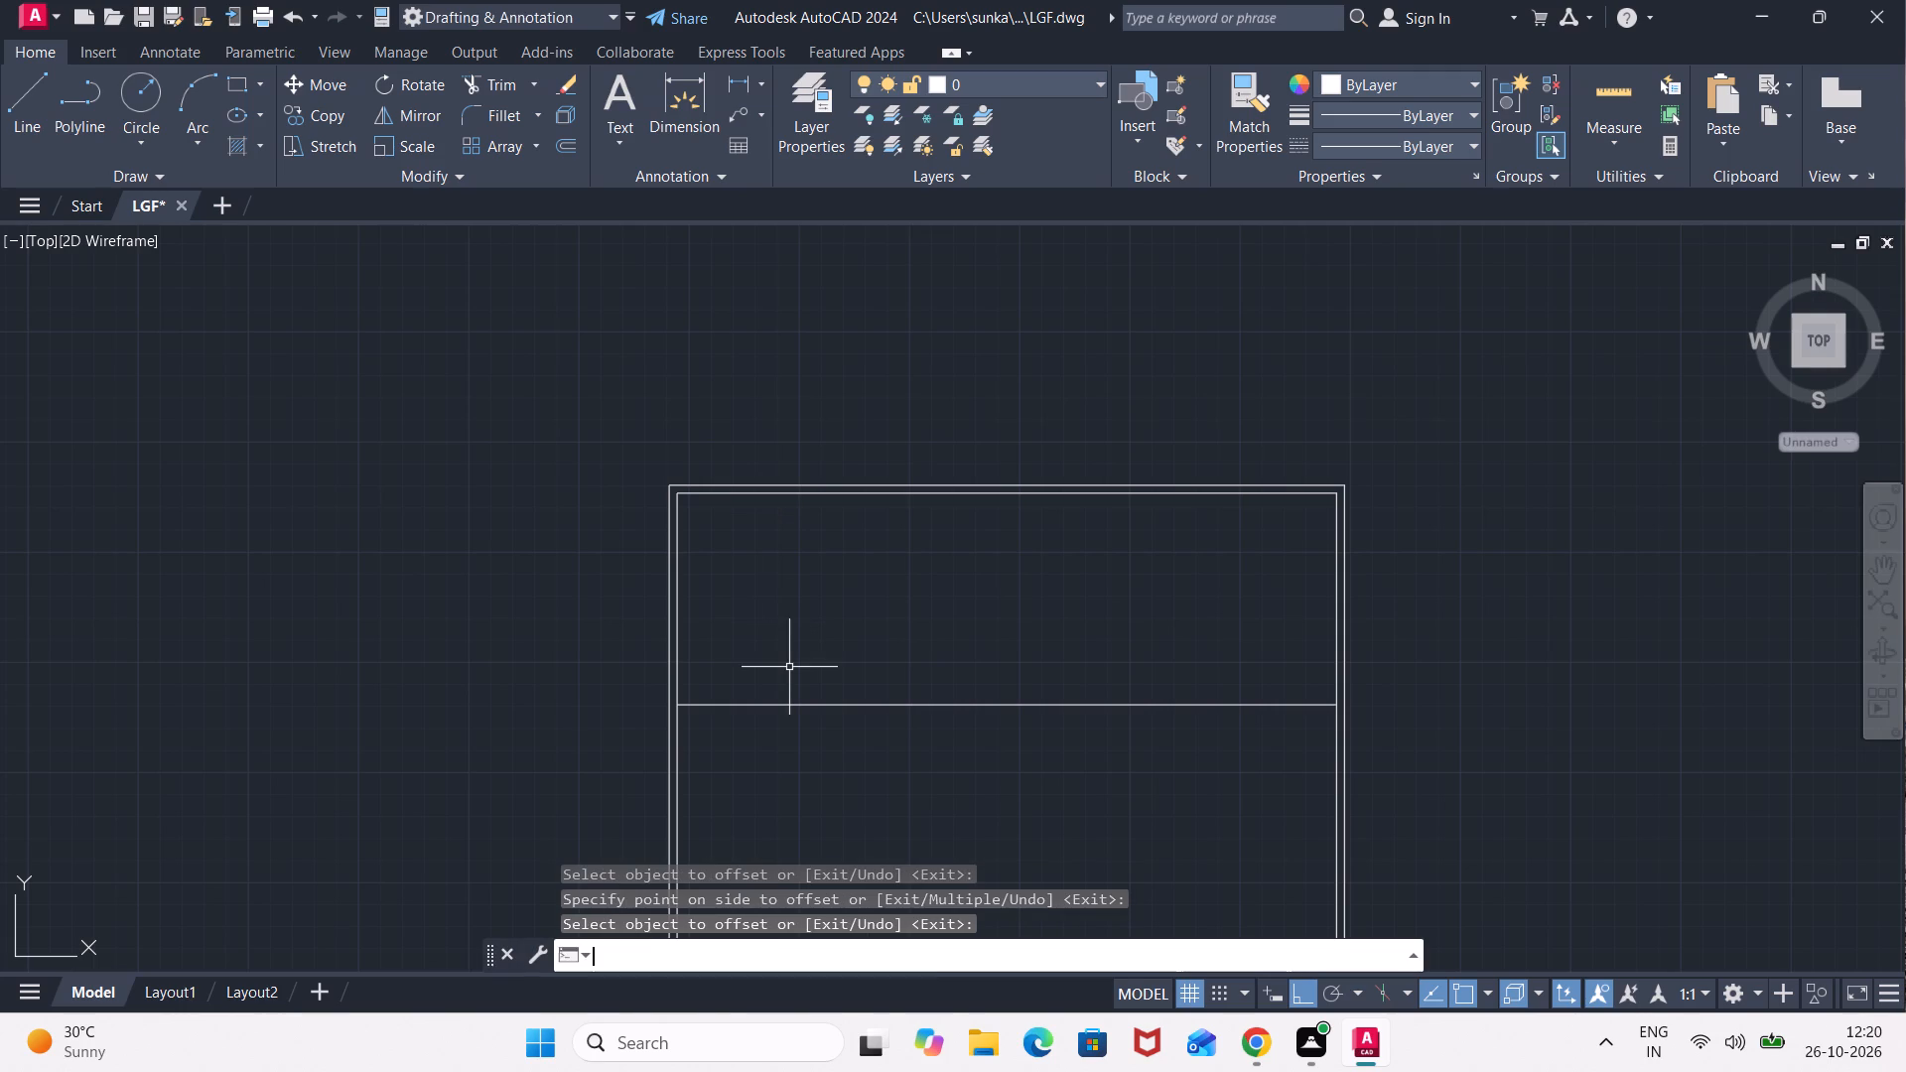
{"action": "type", "text": "4.5\""}
{"action": "key", "text": "Return"}
{"action": "left_click", "coordinate": [770, 704]}
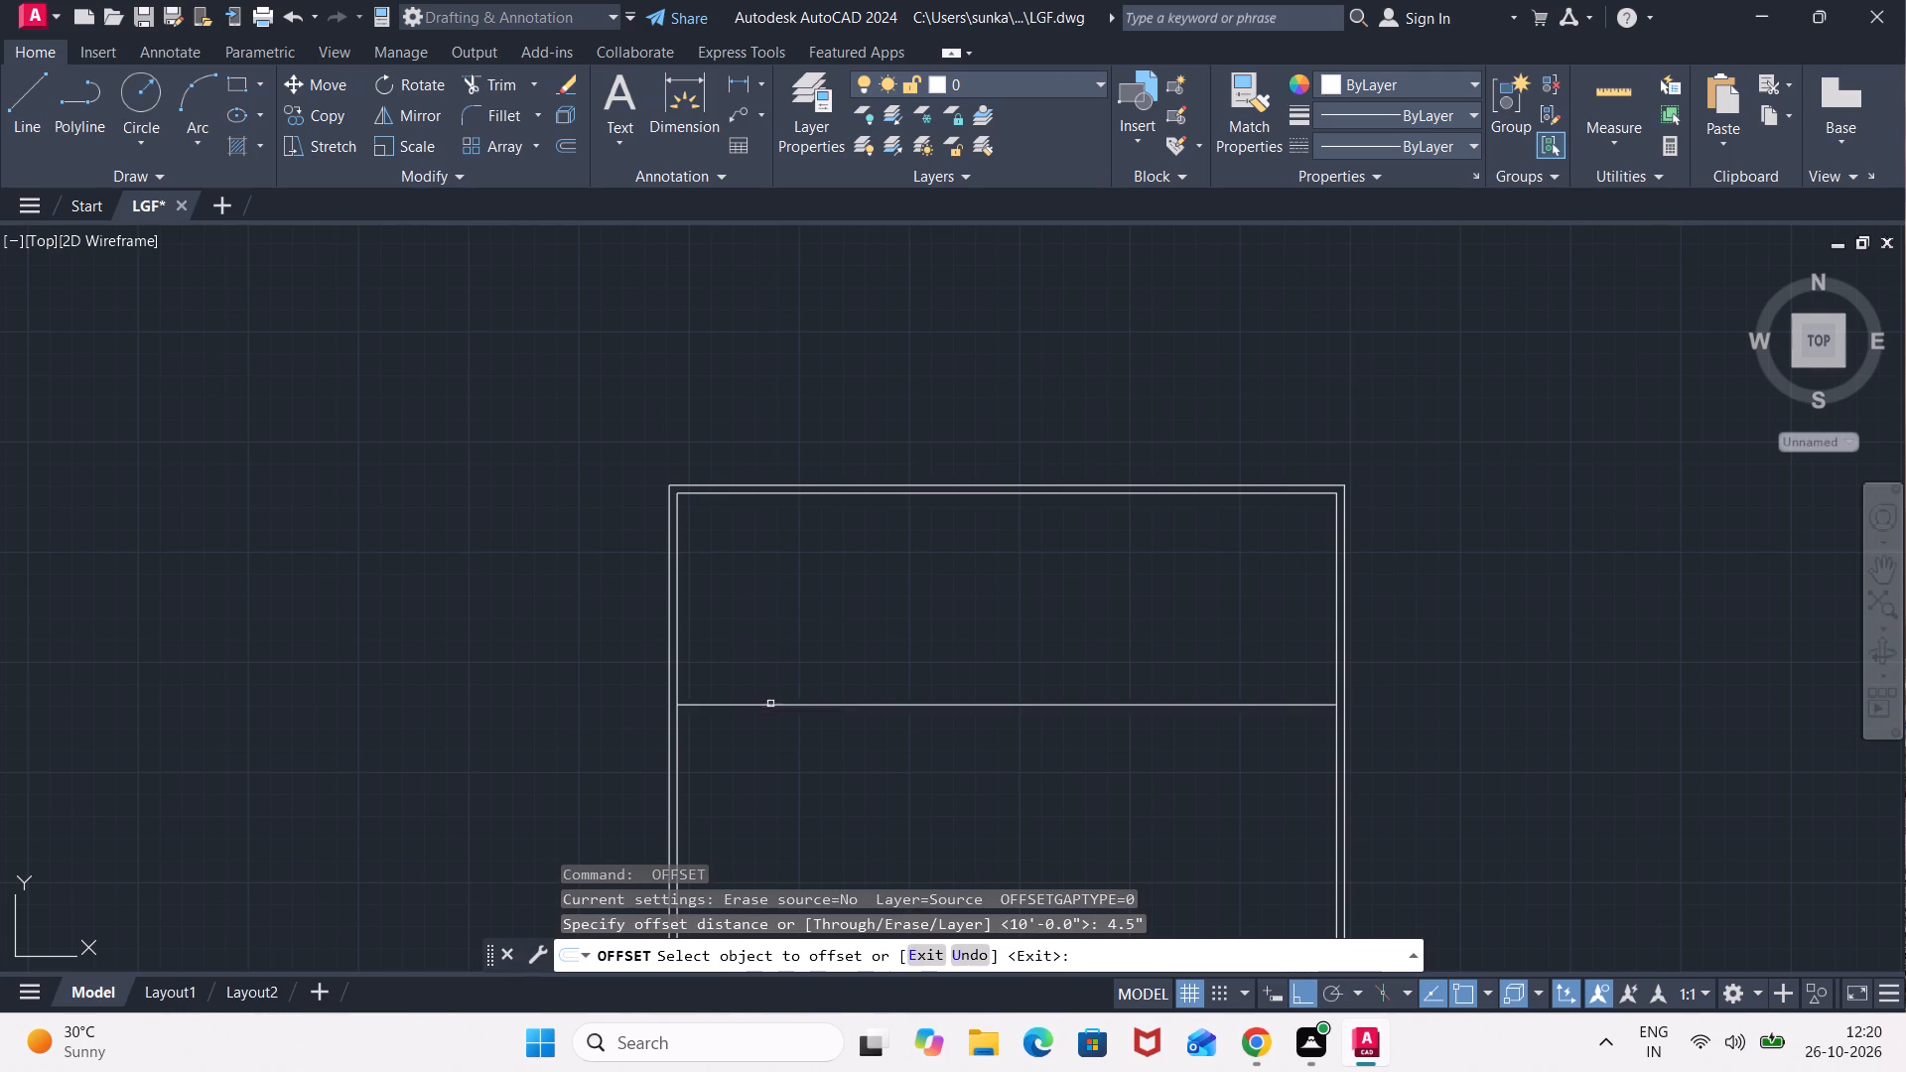
{"action": "left_click", "coordinate": [776, 773]}
{"action": "key", "text": "Escape"}
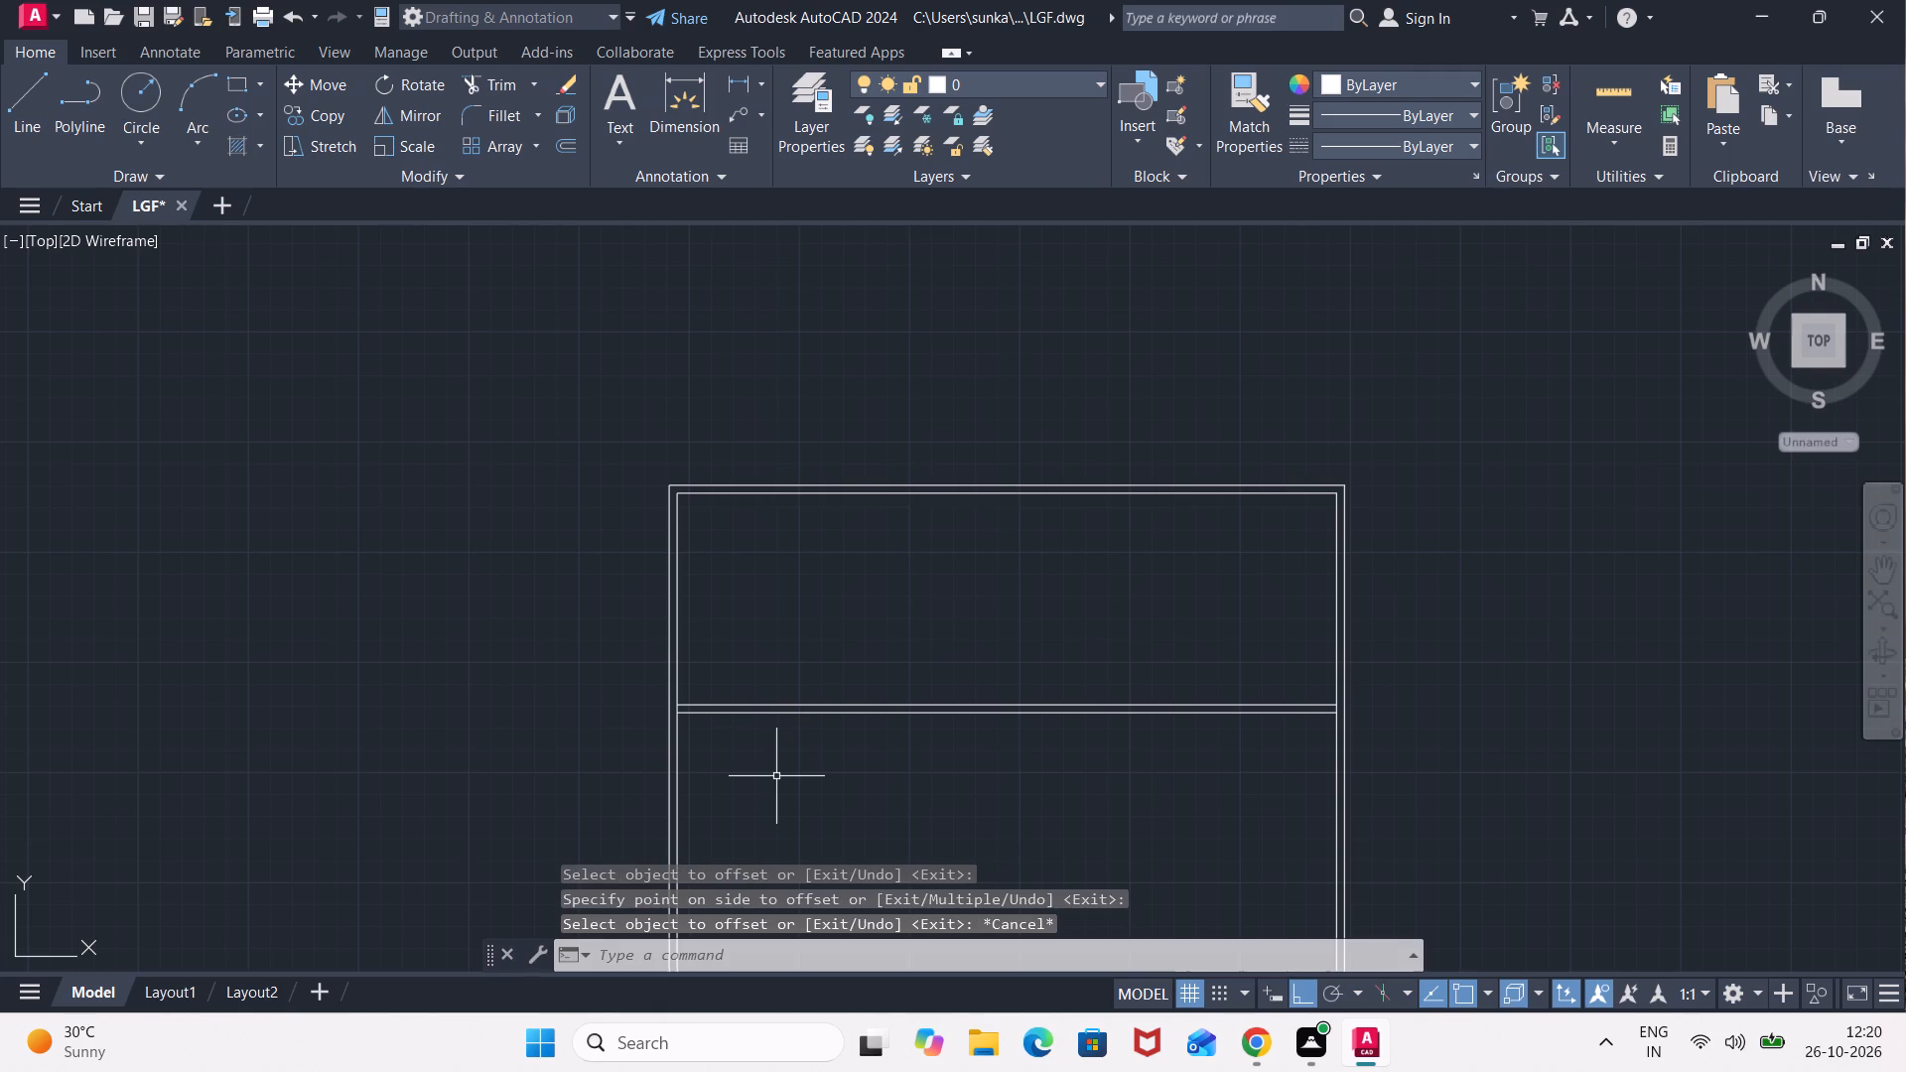
Trim the left wall's inner line between the two horizontal partition lines.
{"action": "type", "text": "TR"}
{"action": "key", "text": "Return"}
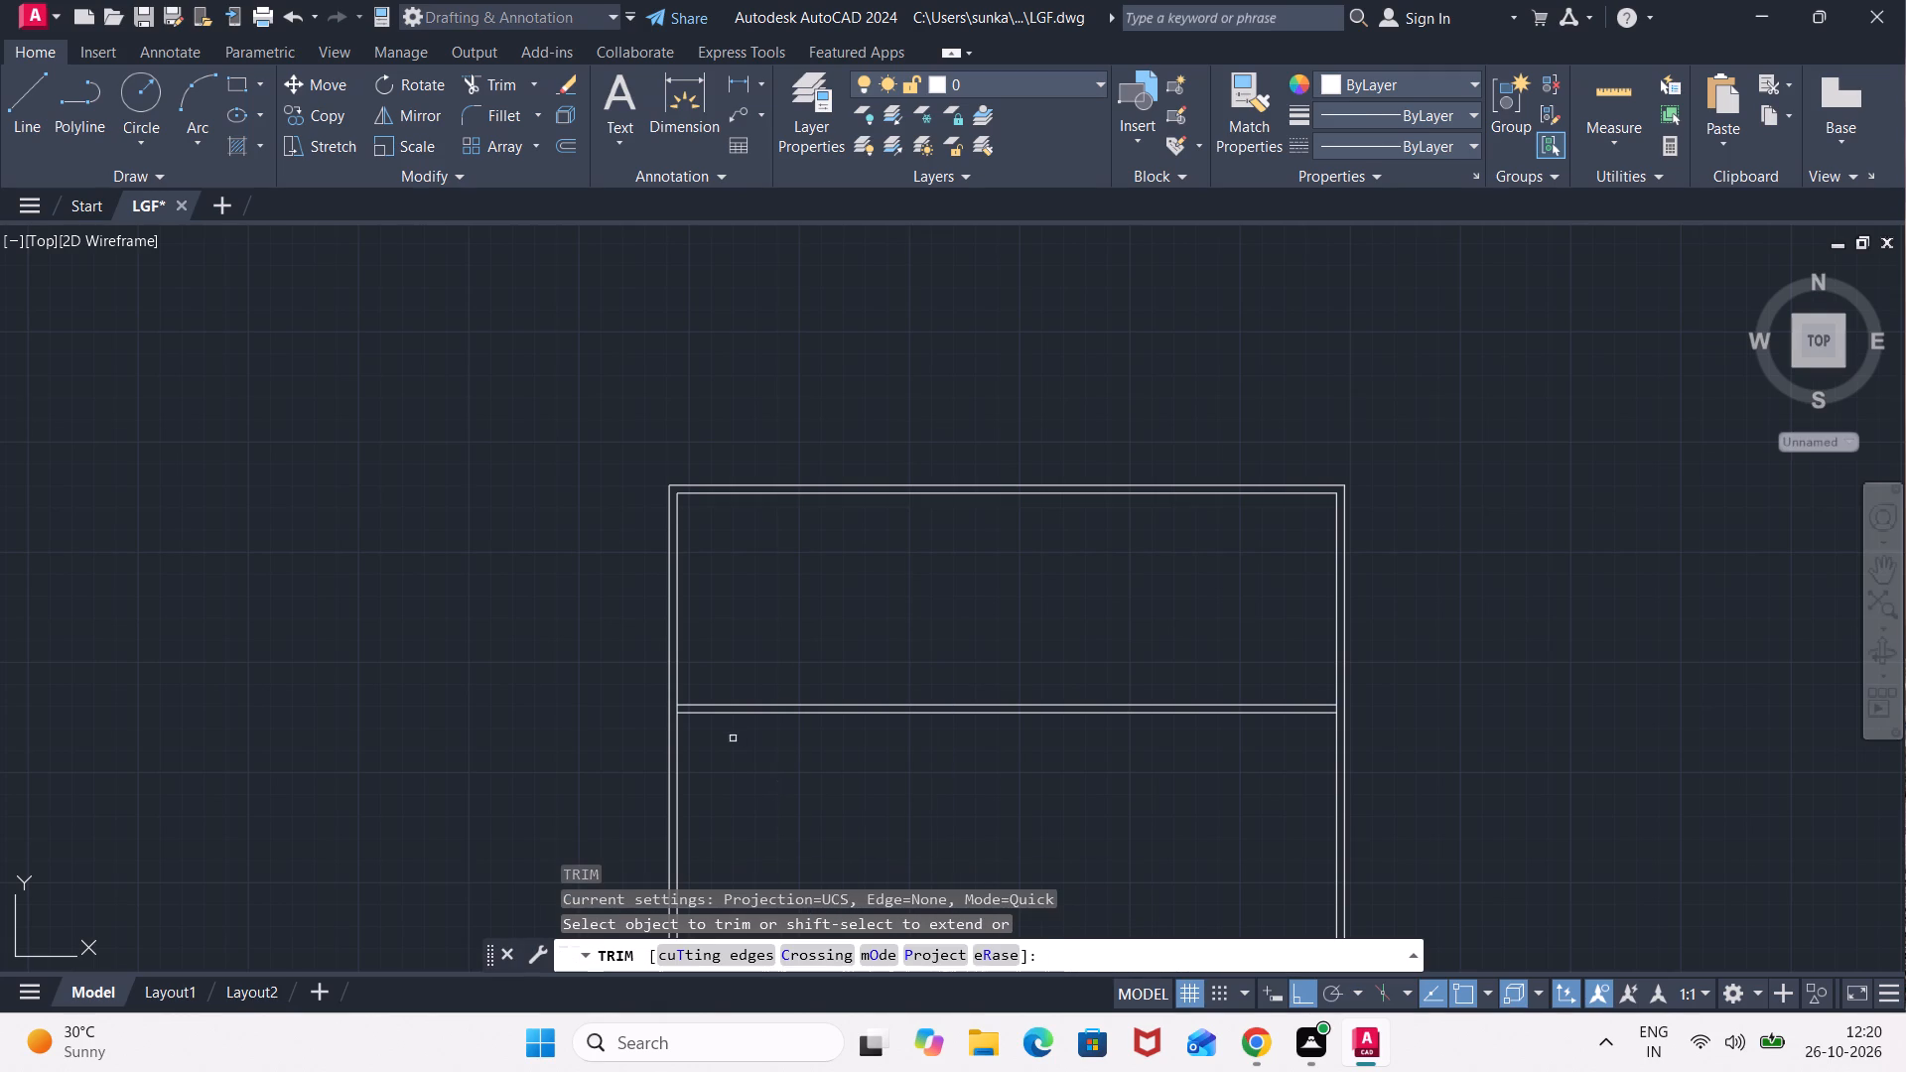
{"action": "scroll", "coordinate": [671, 703], "scroll_direction": "up", "scroll_amount": 2}
{"action": "left_click", "coordinate": [687, 724]}
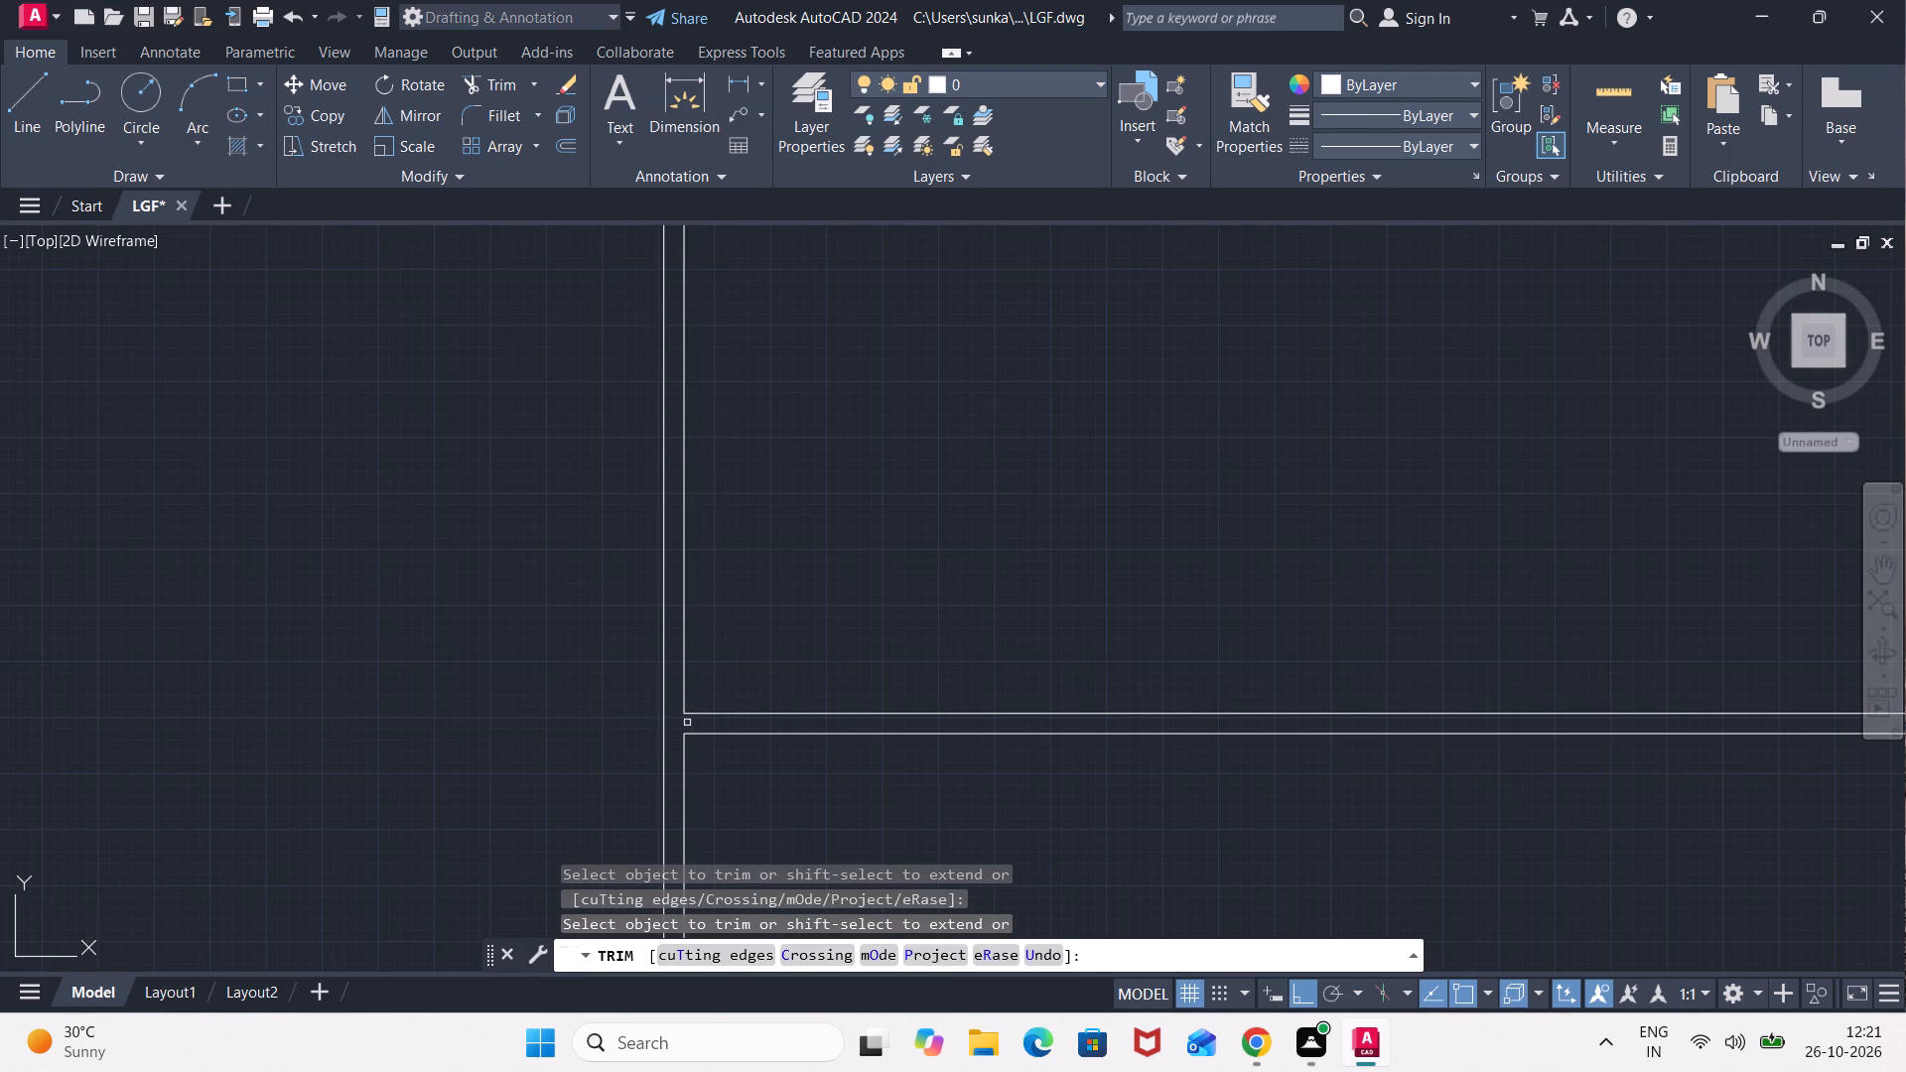
{"action": "scroll", "coordinate": [782, 786], "scroll_direction": "down", "scroll_amount": 3}
{"action": "key", "text": "Escape"}
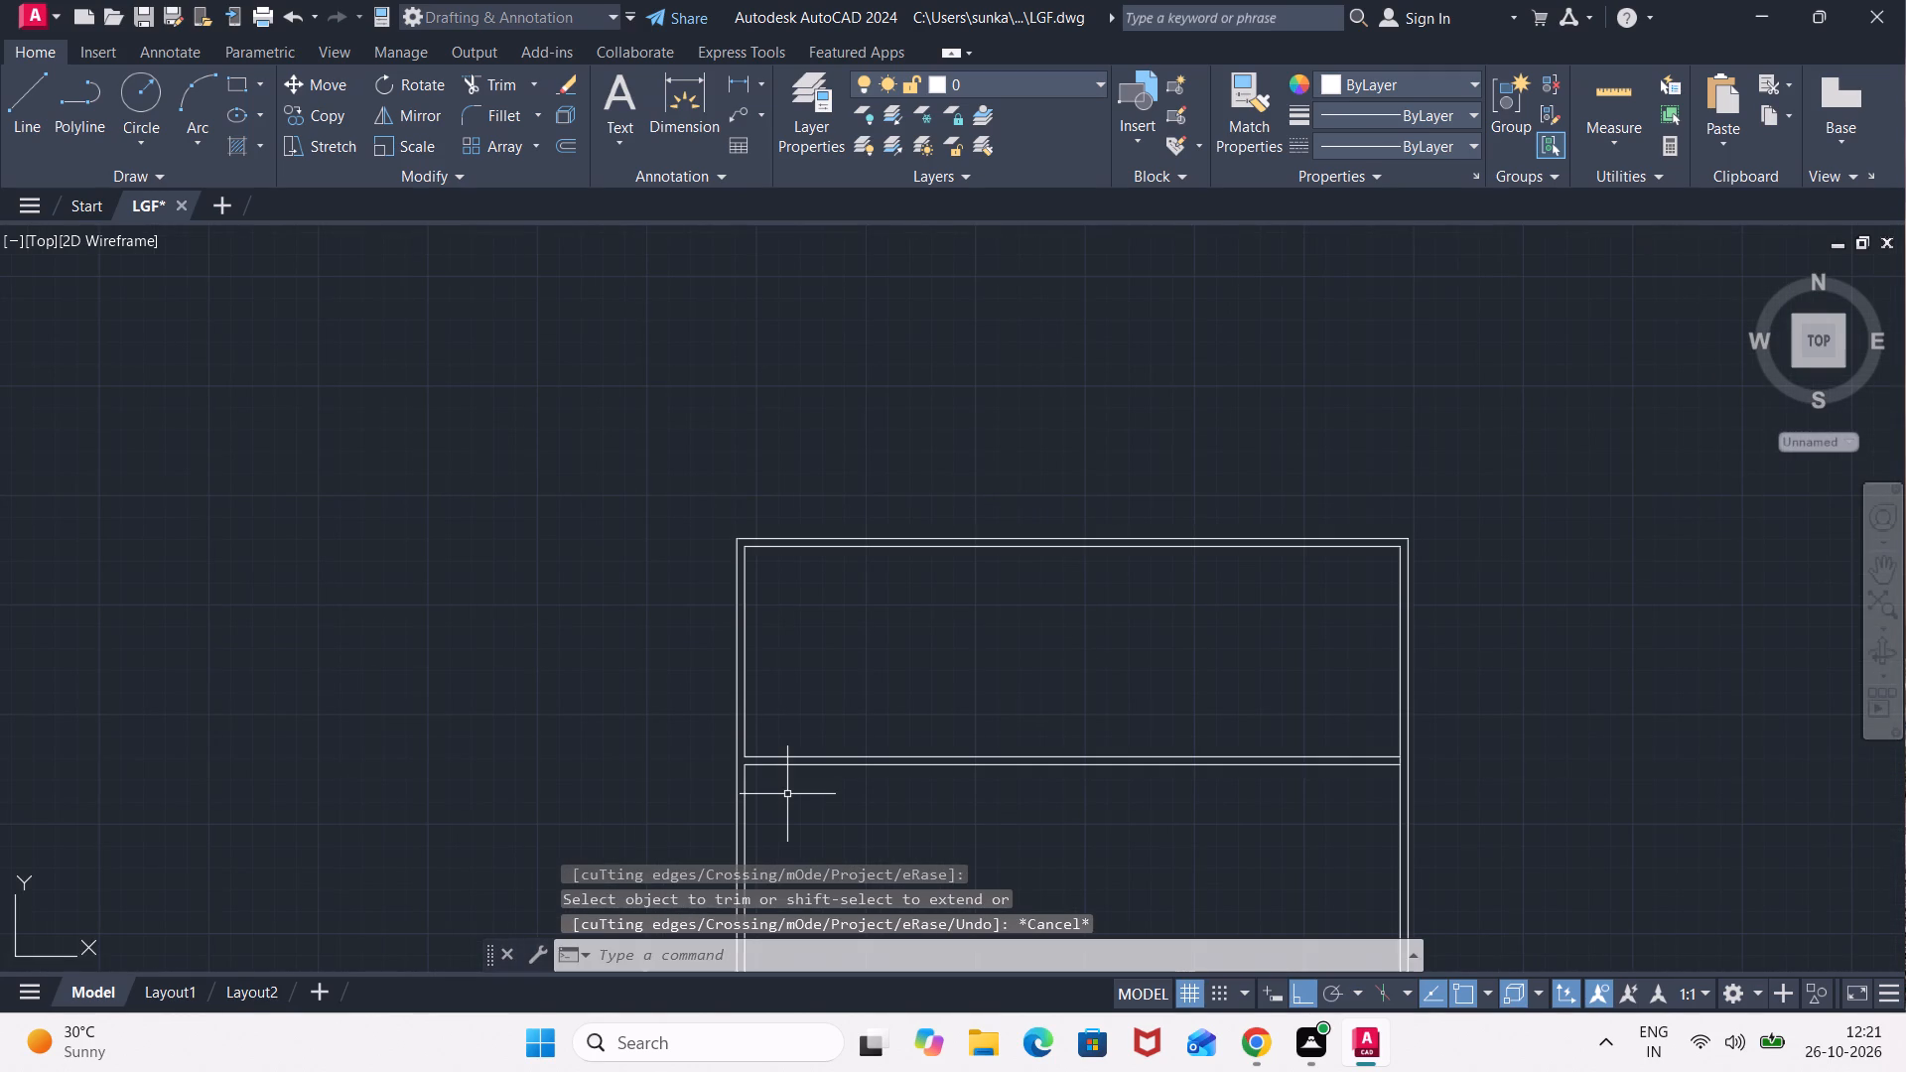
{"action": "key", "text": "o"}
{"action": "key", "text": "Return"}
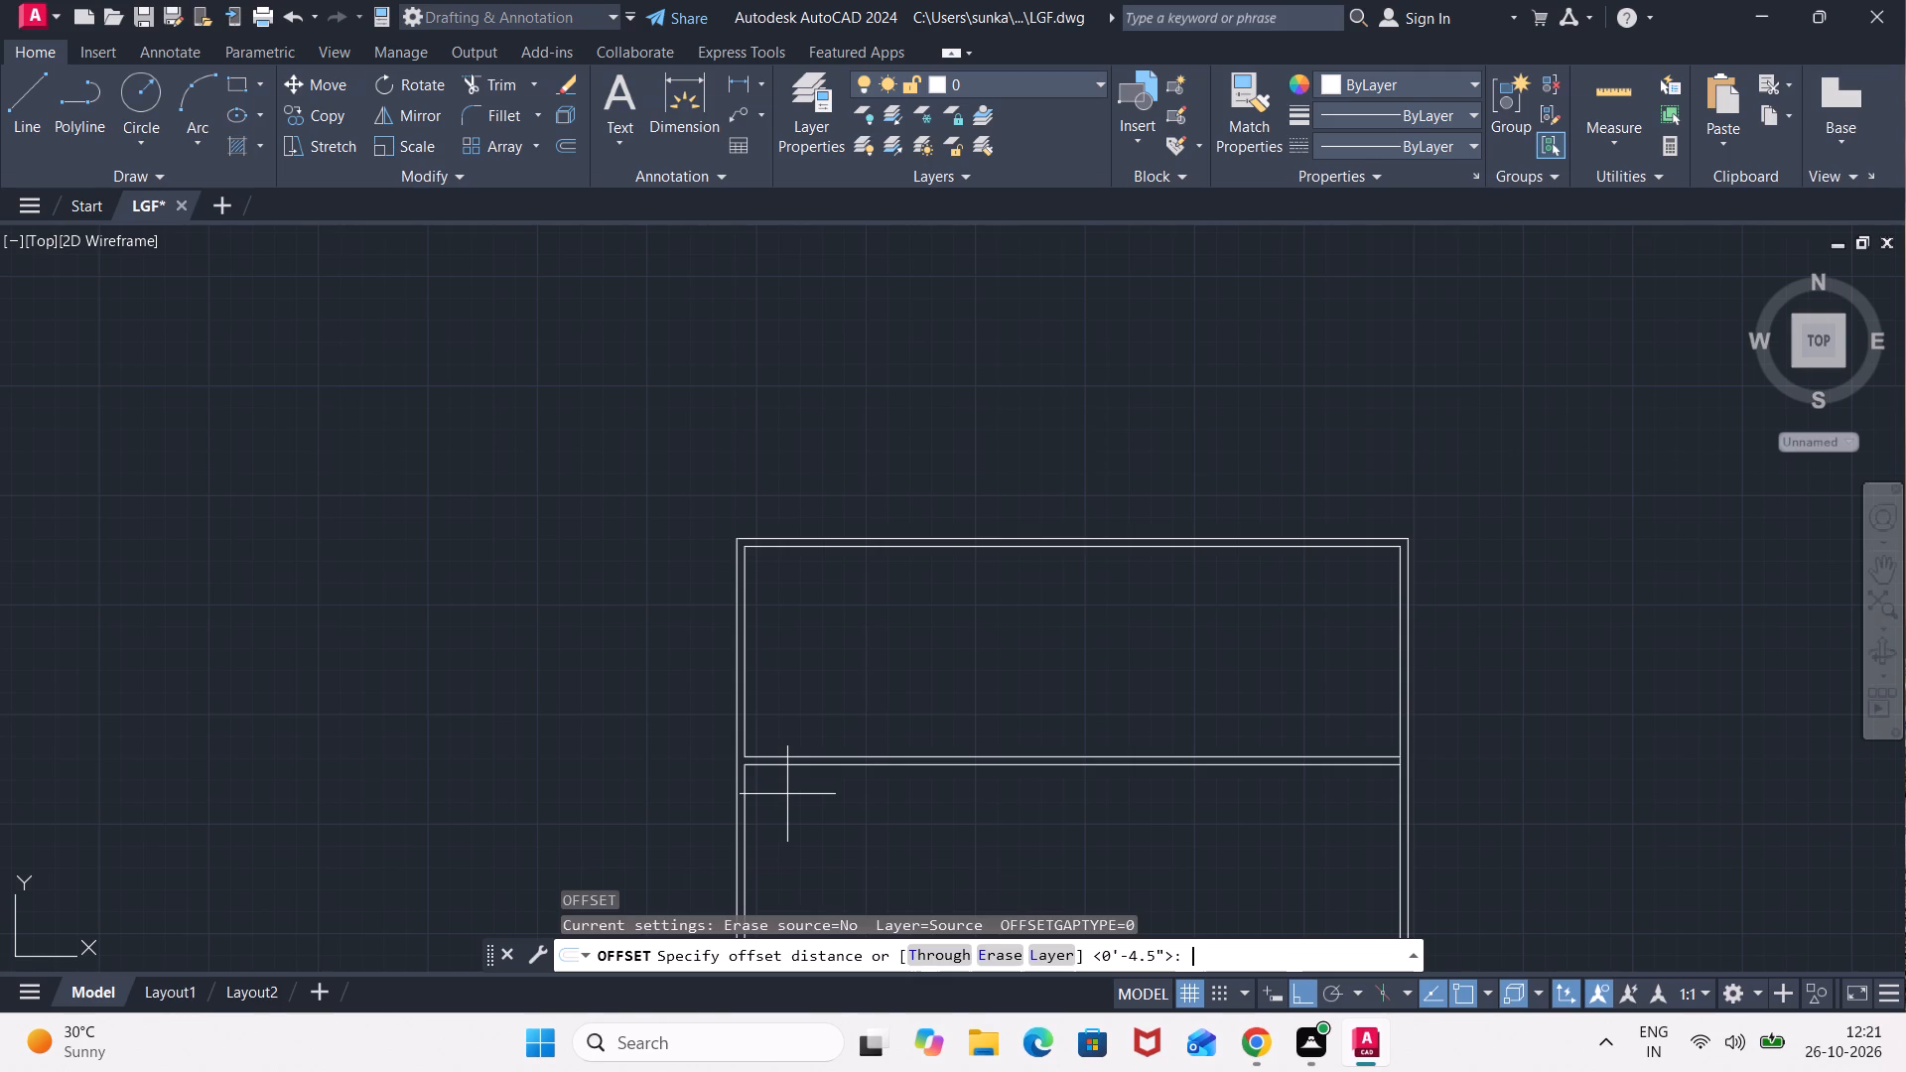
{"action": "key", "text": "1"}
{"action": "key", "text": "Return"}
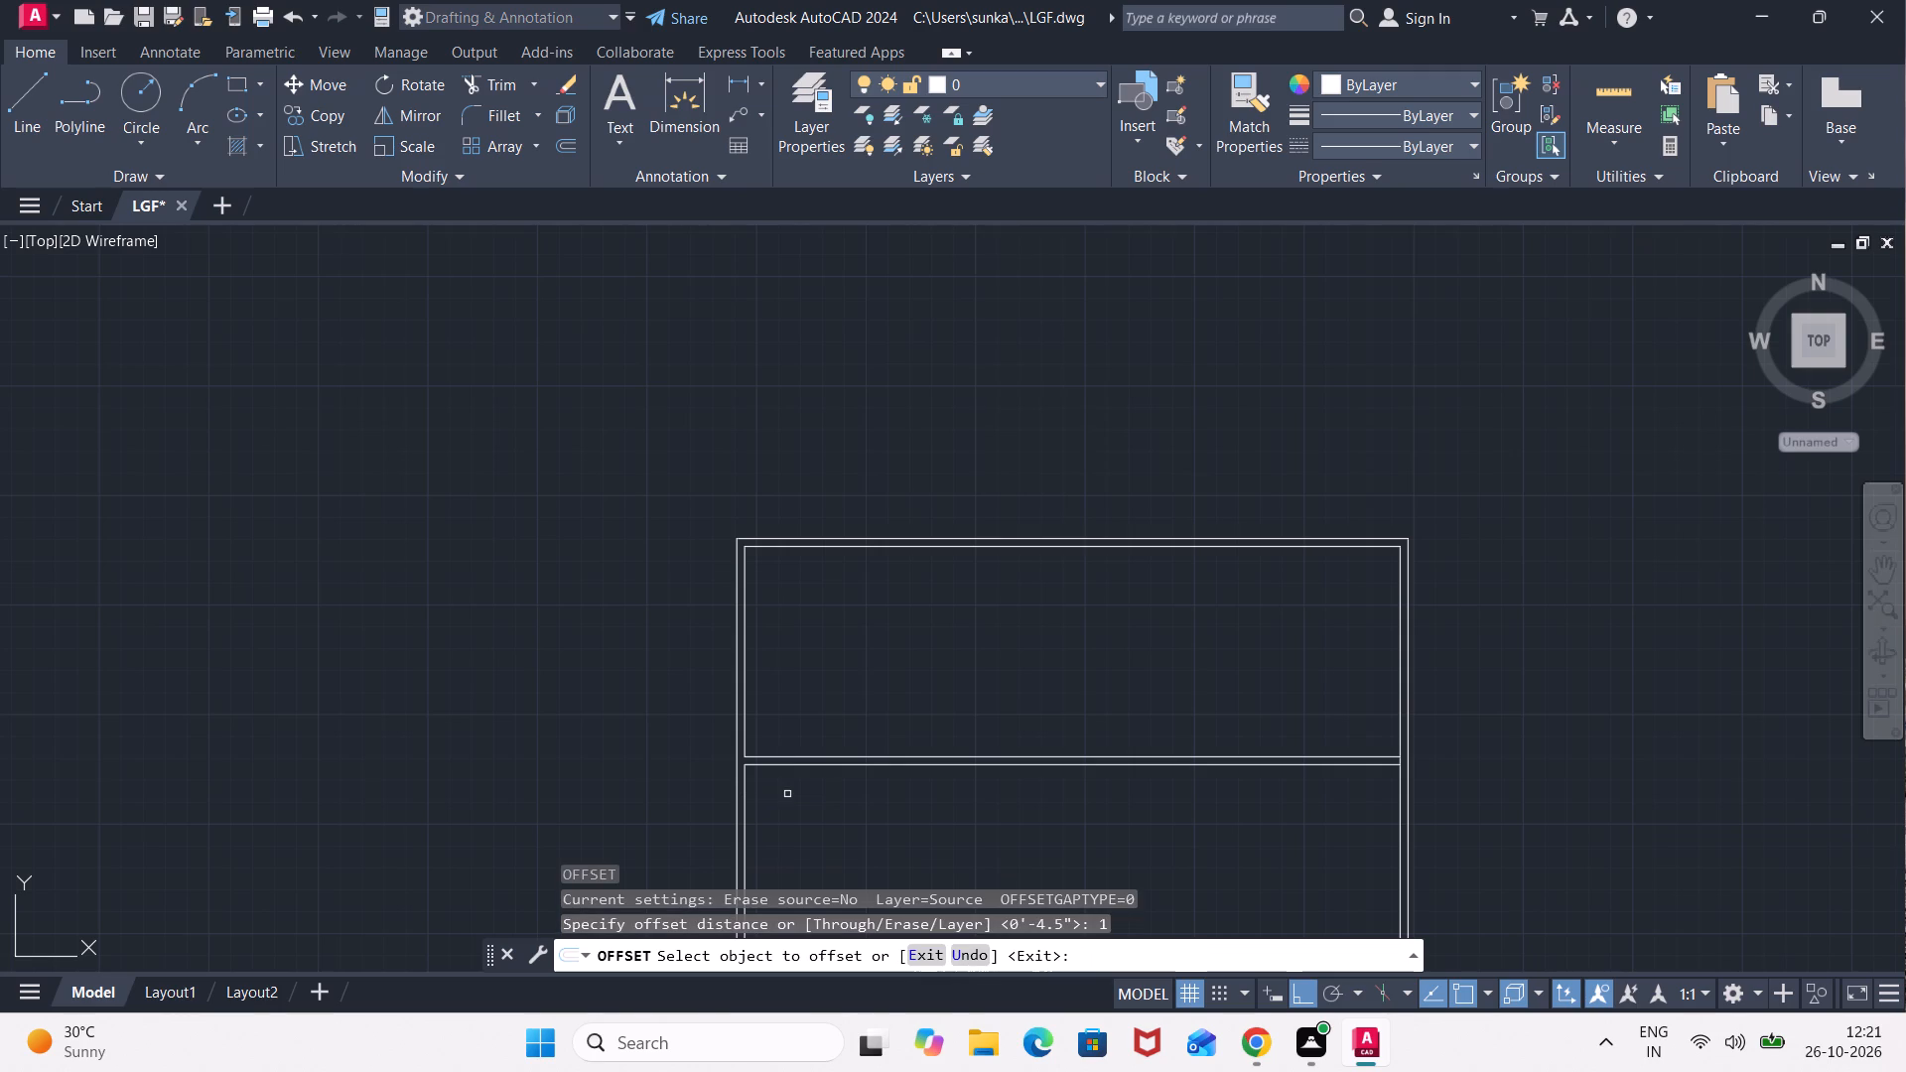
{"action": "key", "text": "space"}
Offset the left wall's inner line in the top room 13'6" to the right.
{"action": "key", "text": "space"}
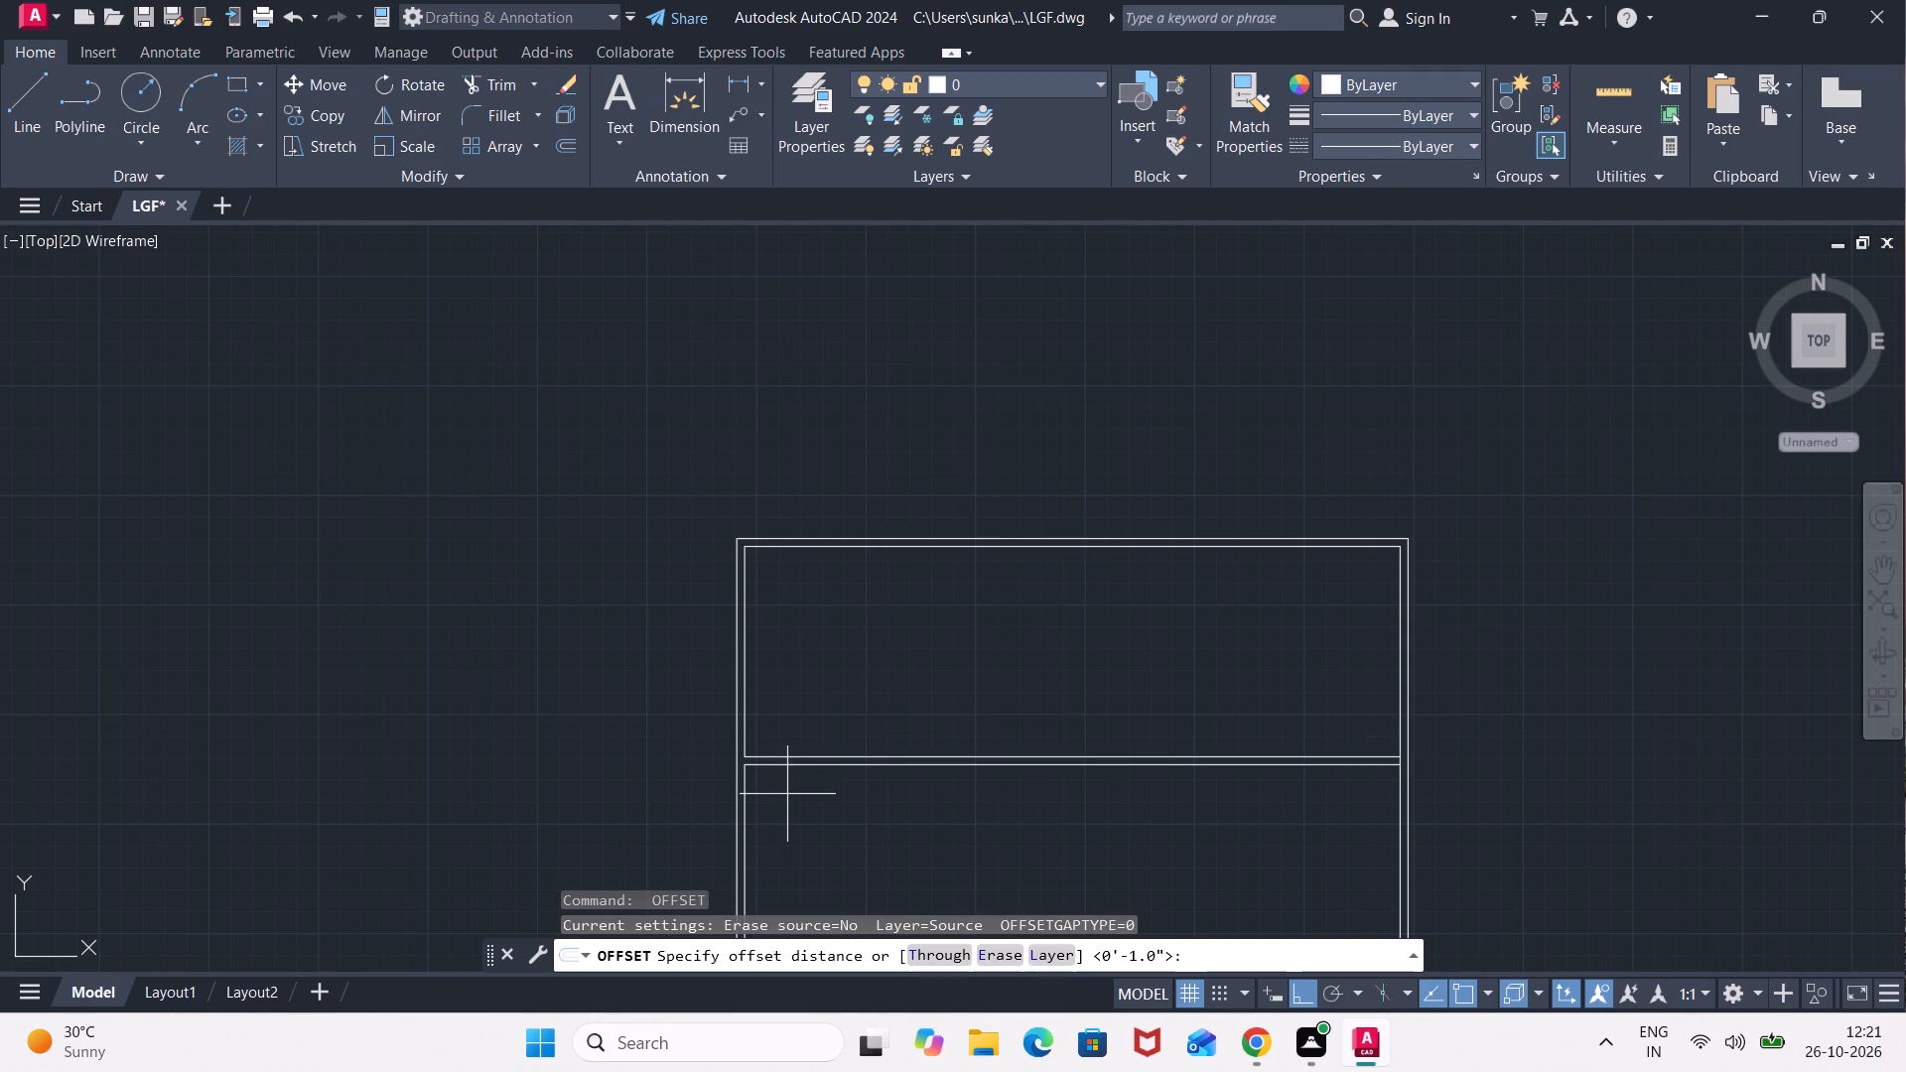
{"action": "type", "text": "13'6"}
{"action": "key", "text": "shift+quotedbl"}
{"action": "key", "text": "Return"}
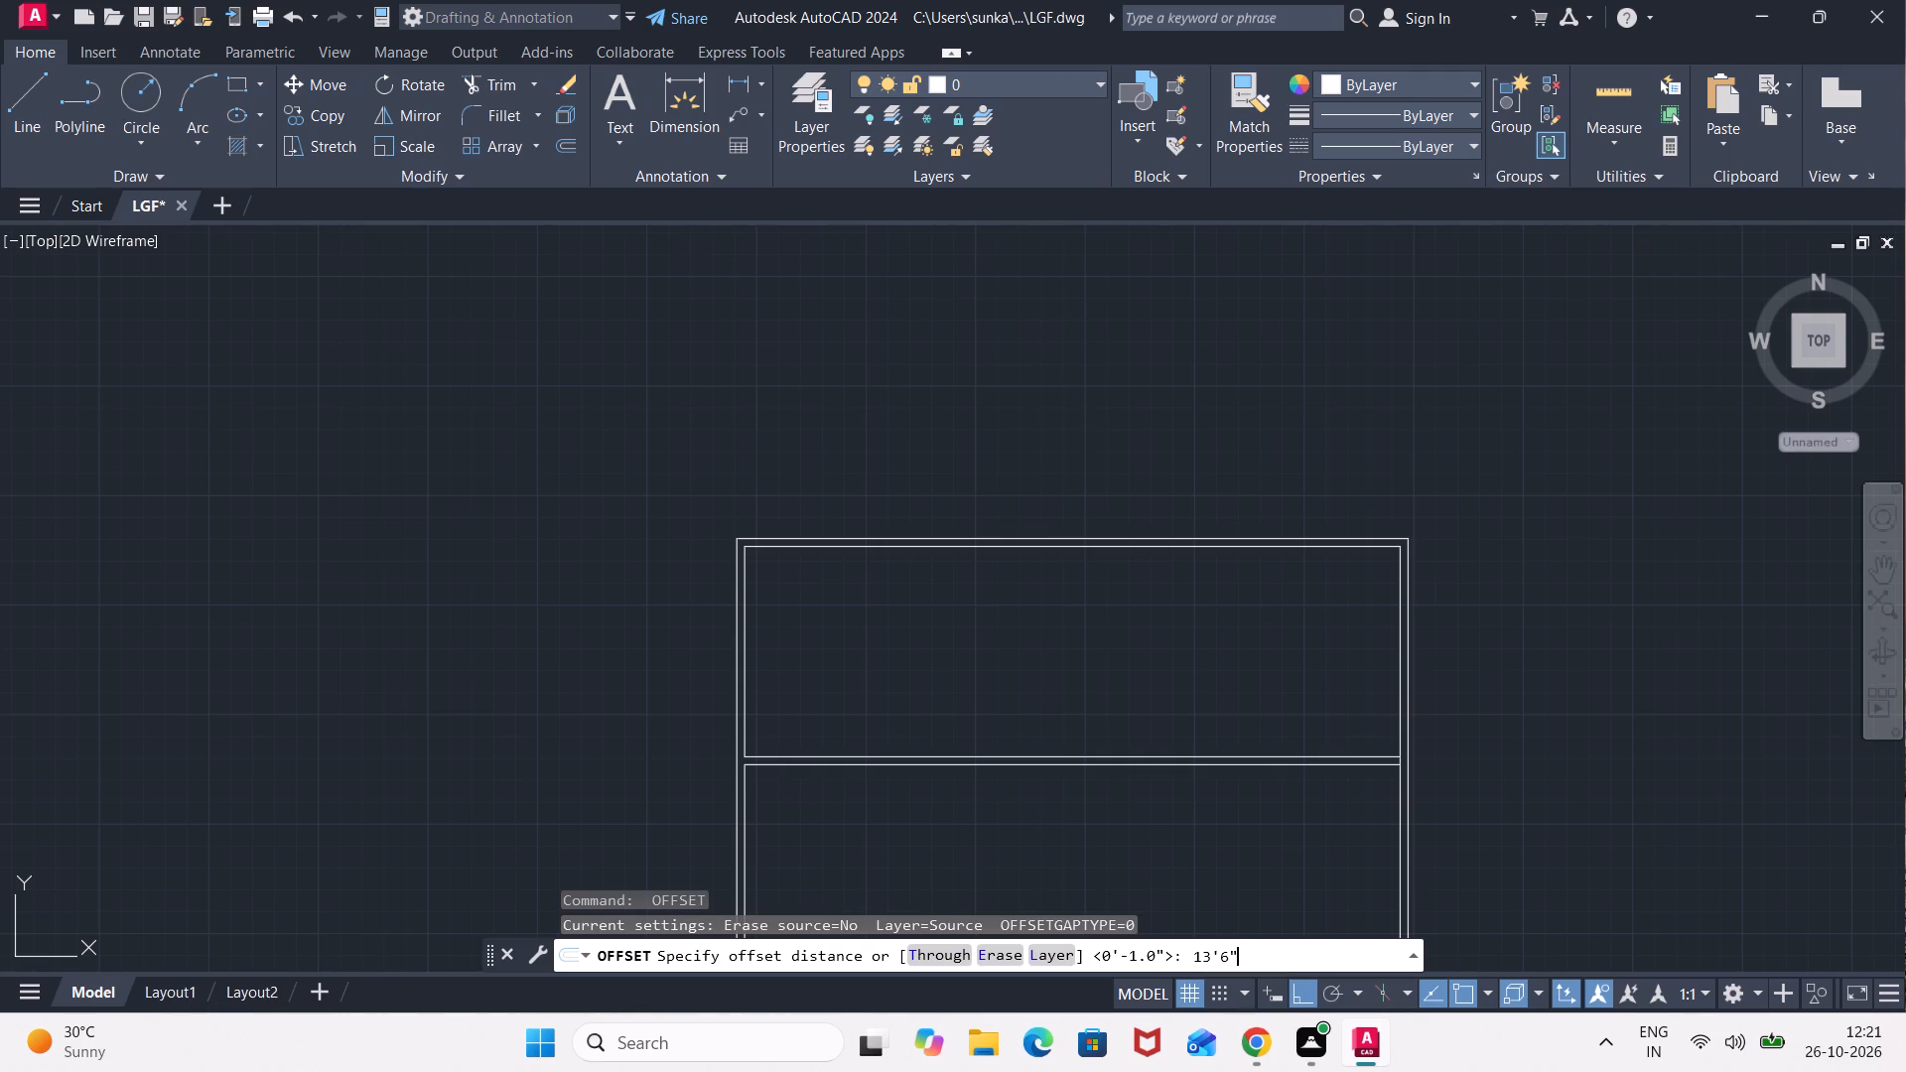
{"action": "left_click", "coordinate": [746, 728]}
{"action": "left_click", "coordinate": [1004, 692]}
{"action": "key", "text": "space"}
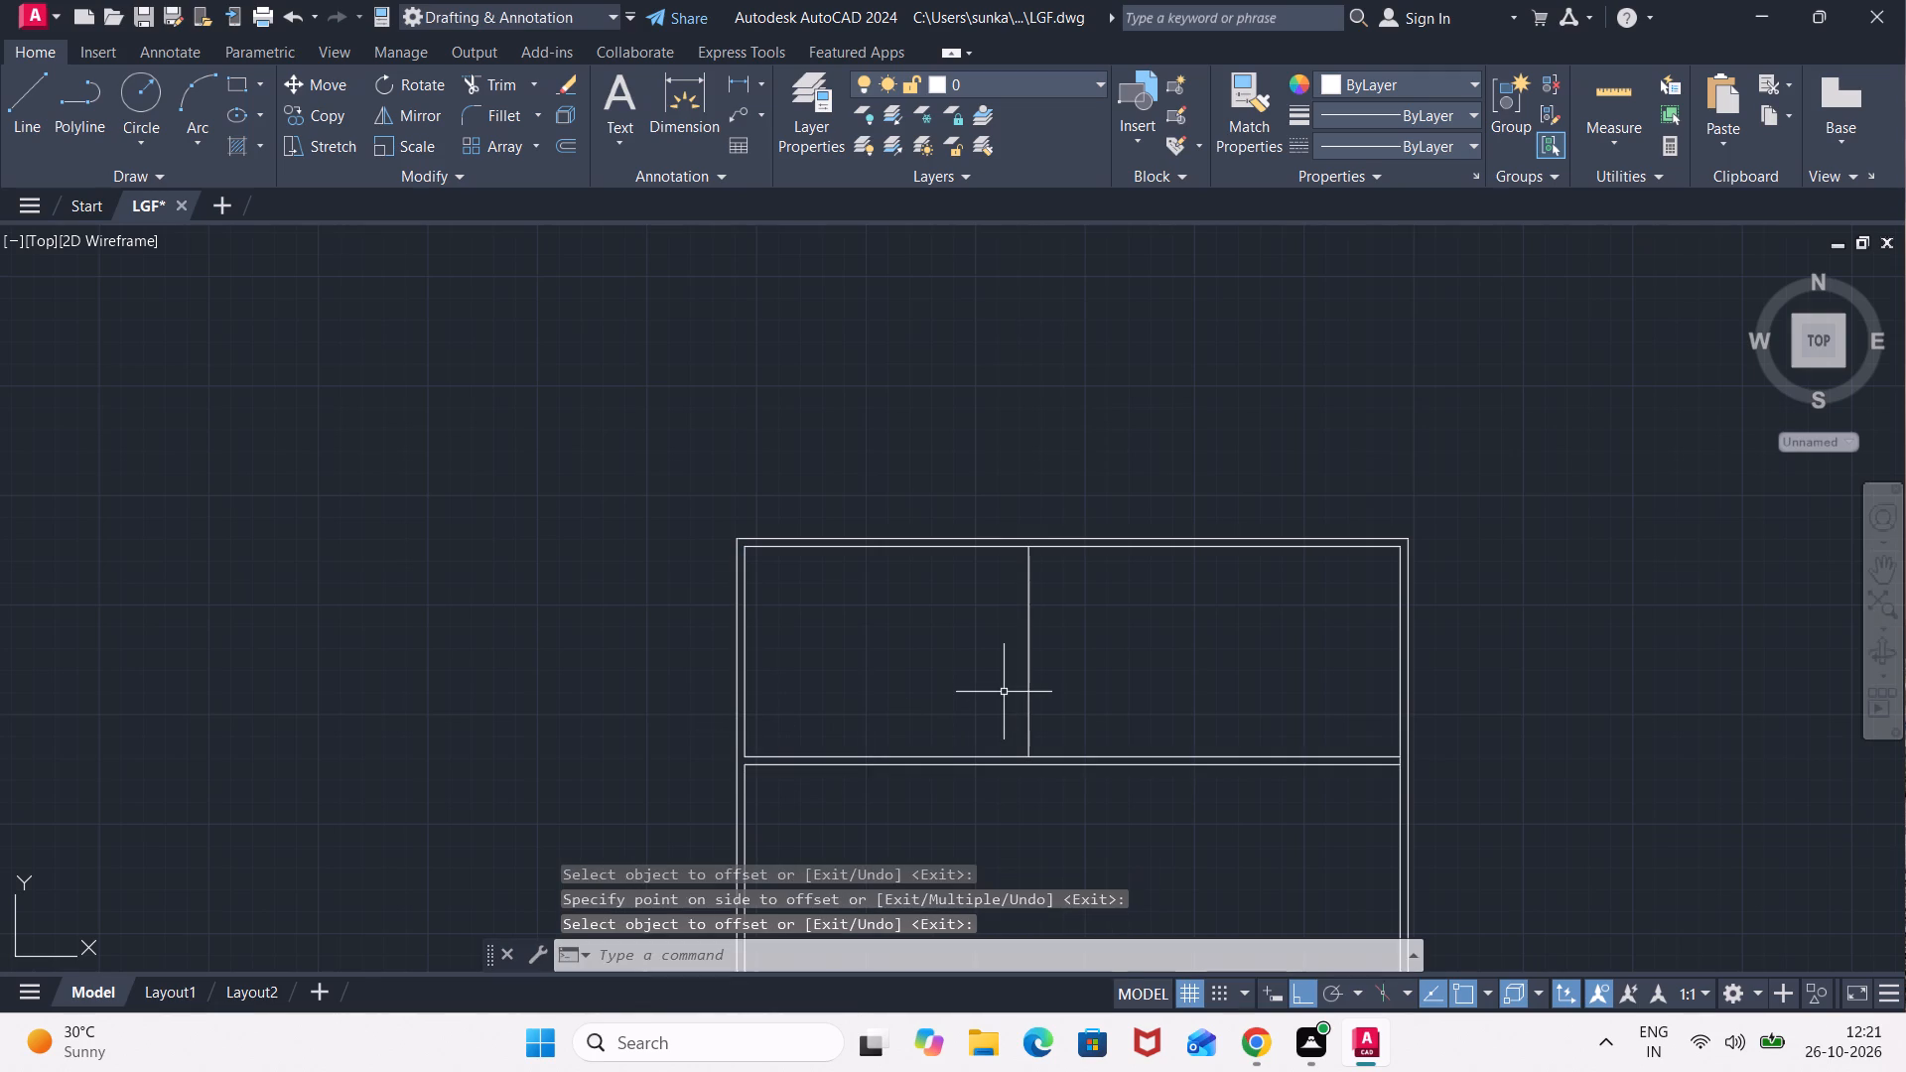
Offset the vertical partition line 4.5" to the right to form the partition wall.
{"action": "key", "text": "space"}
{"action": "type", "text": "4.5"}
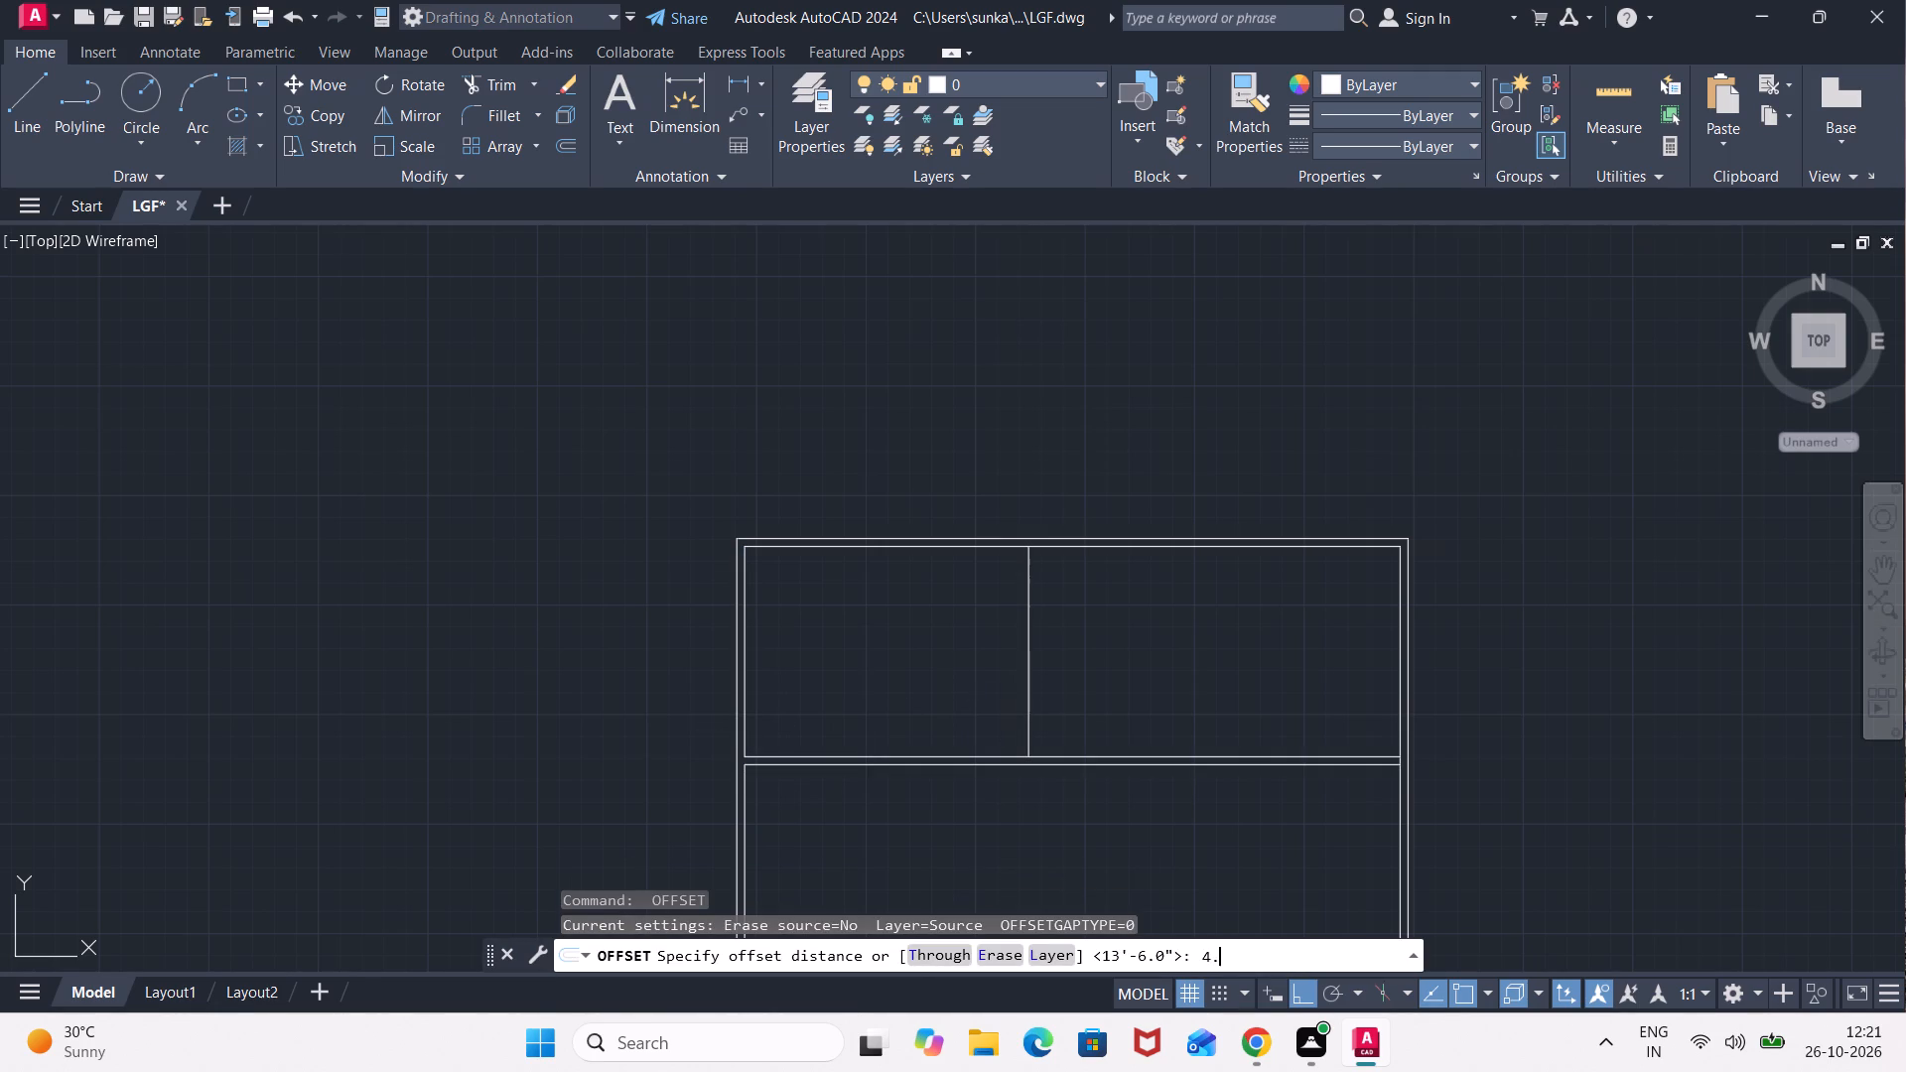
{"action": "key", "text": "shift+quotedbl"}
{"action": "key", "text": "Return"}
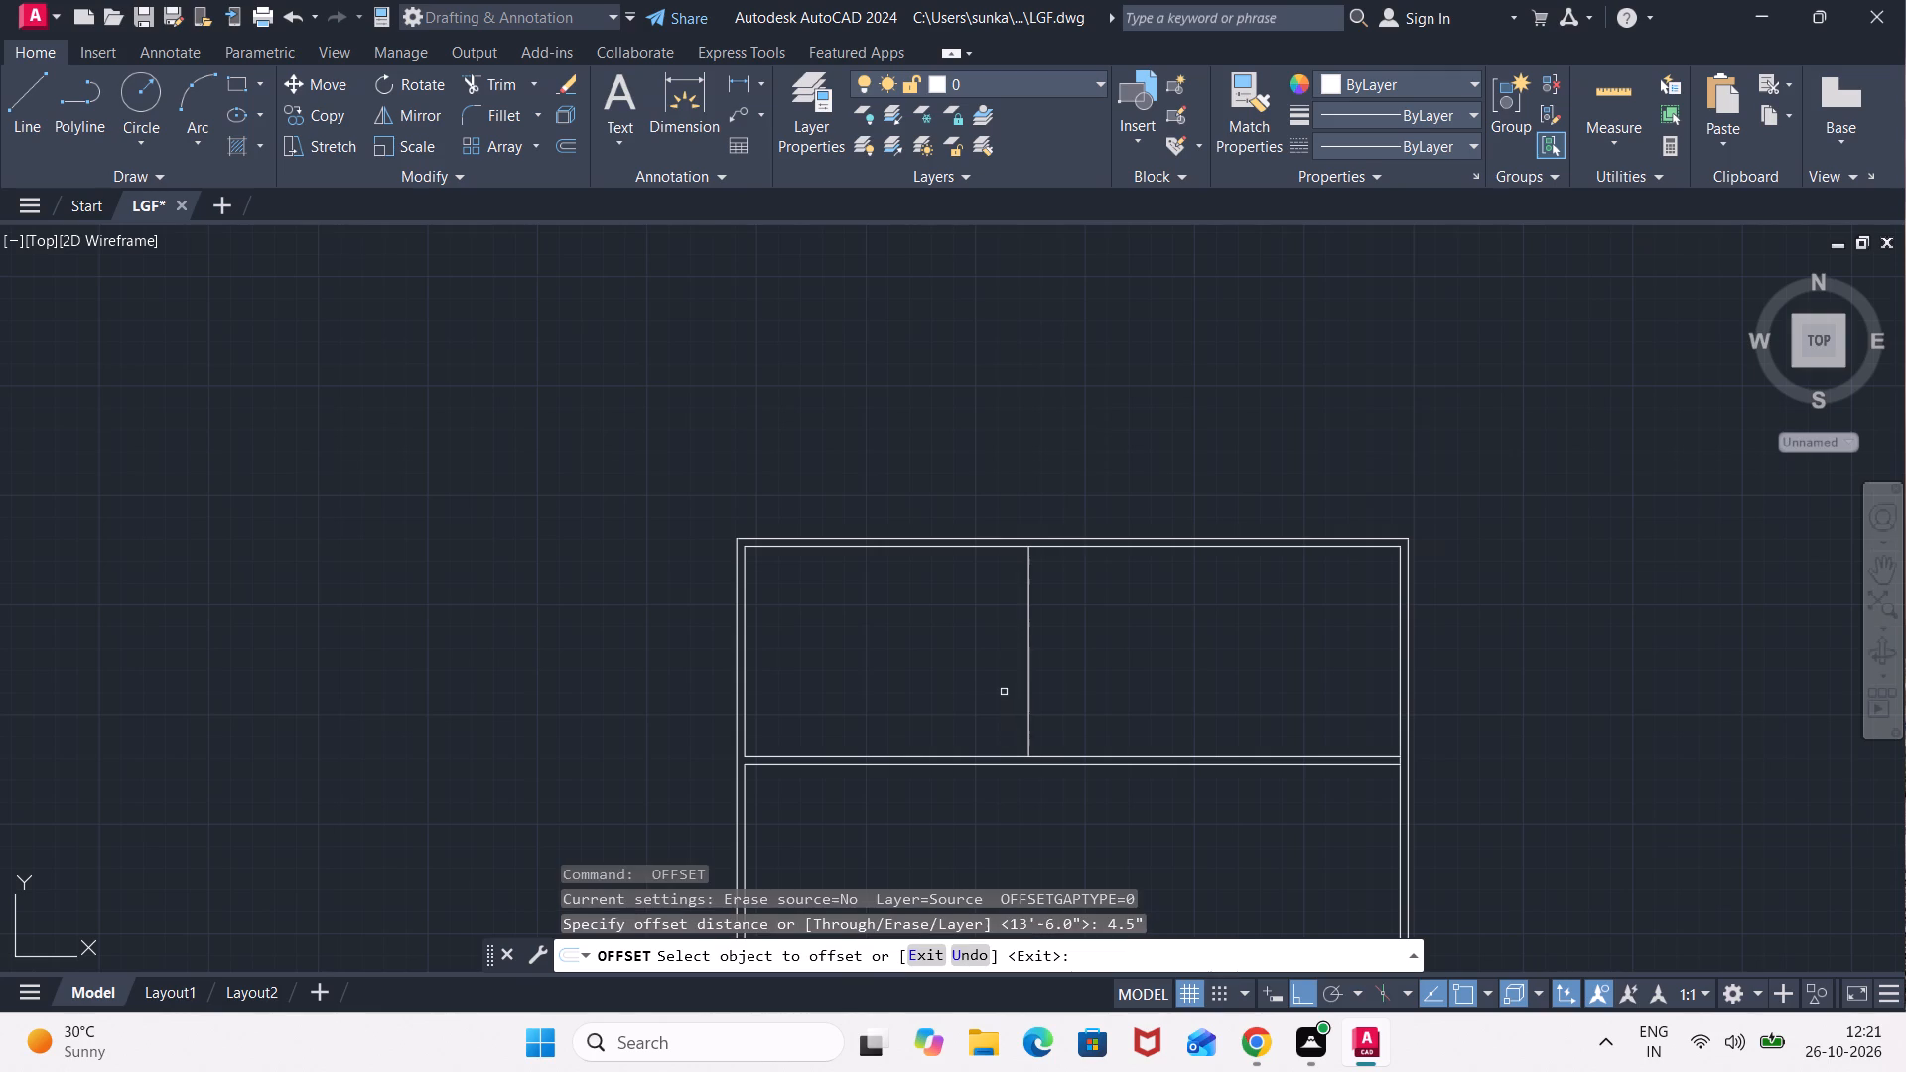
{"action": "left_click_drag", "start_coordinate": [1029, 705], "coordinate": [1042, 702]}
{"action": "left_click", "coordinate": [1142, 659]}
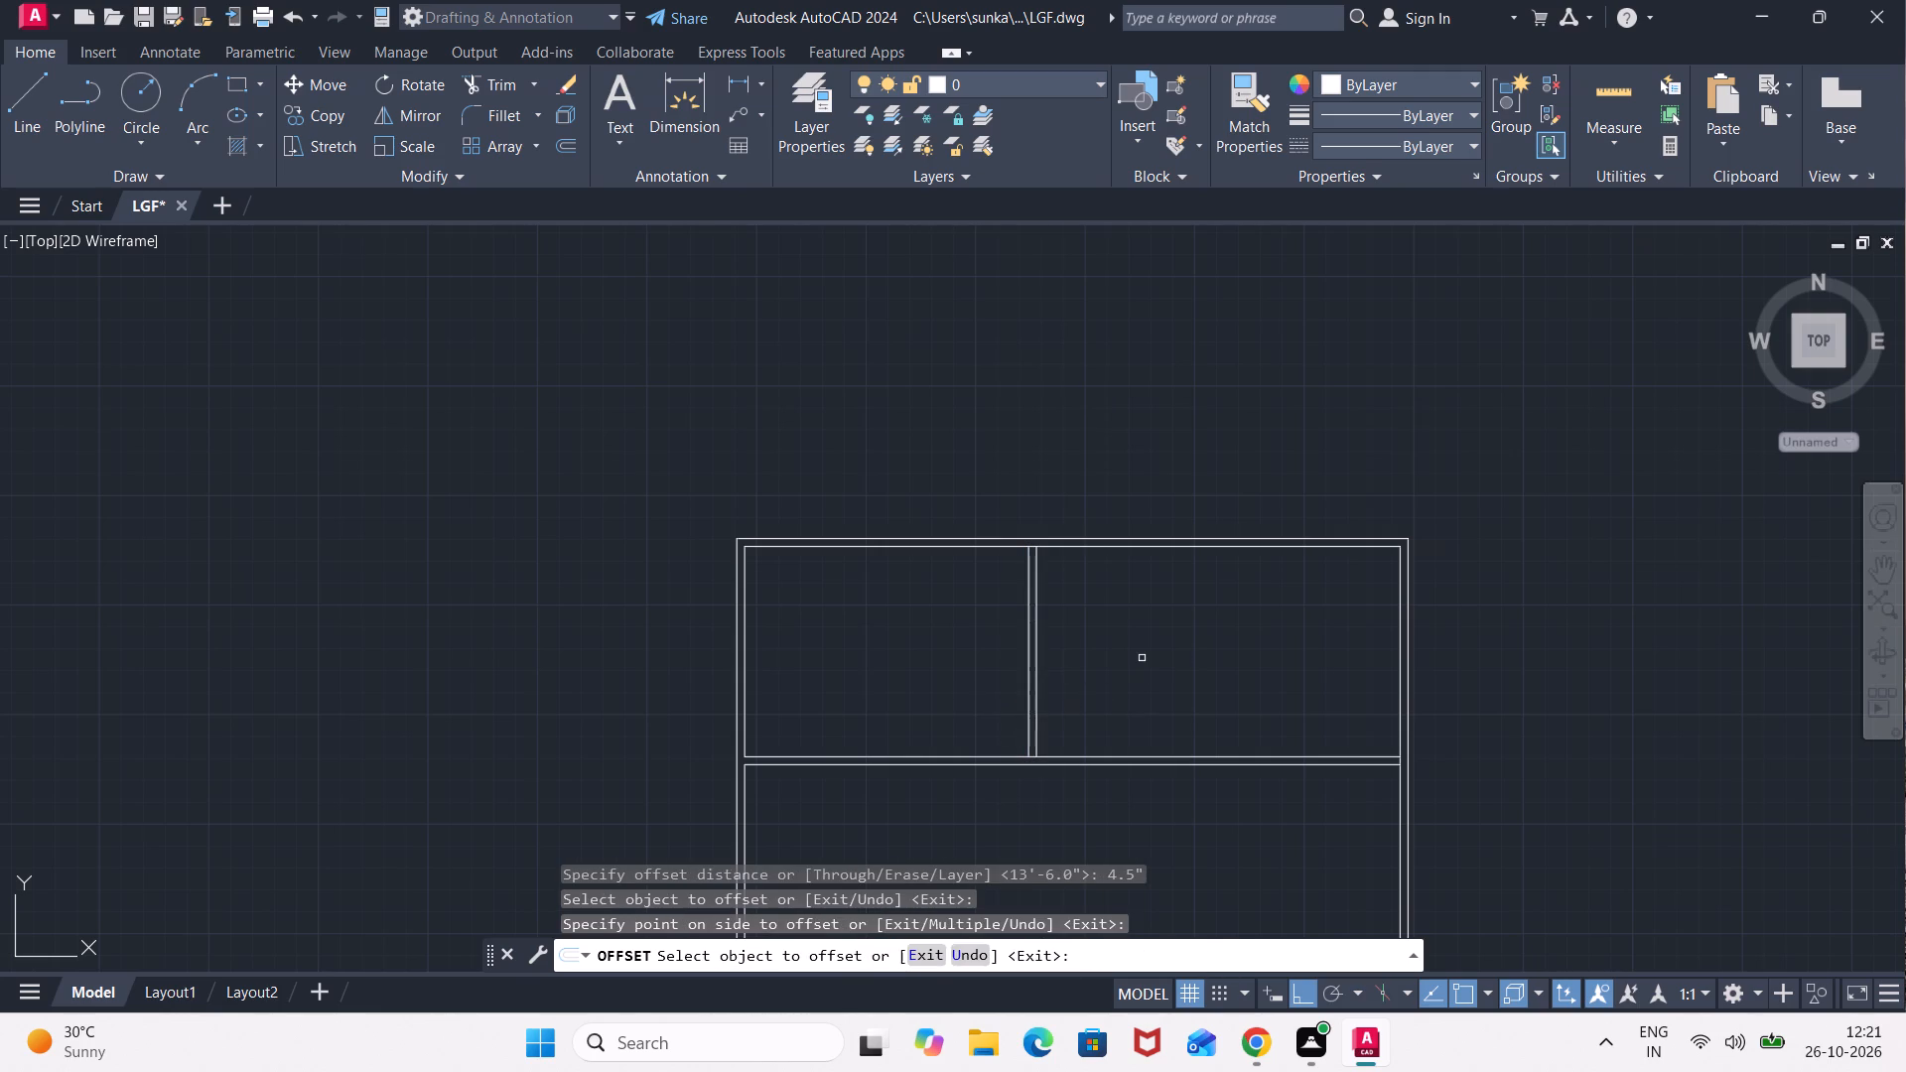
{"action": "middle_click_drag", "start_coordinate": [1174, 656], "coordinate": [743, 677]}
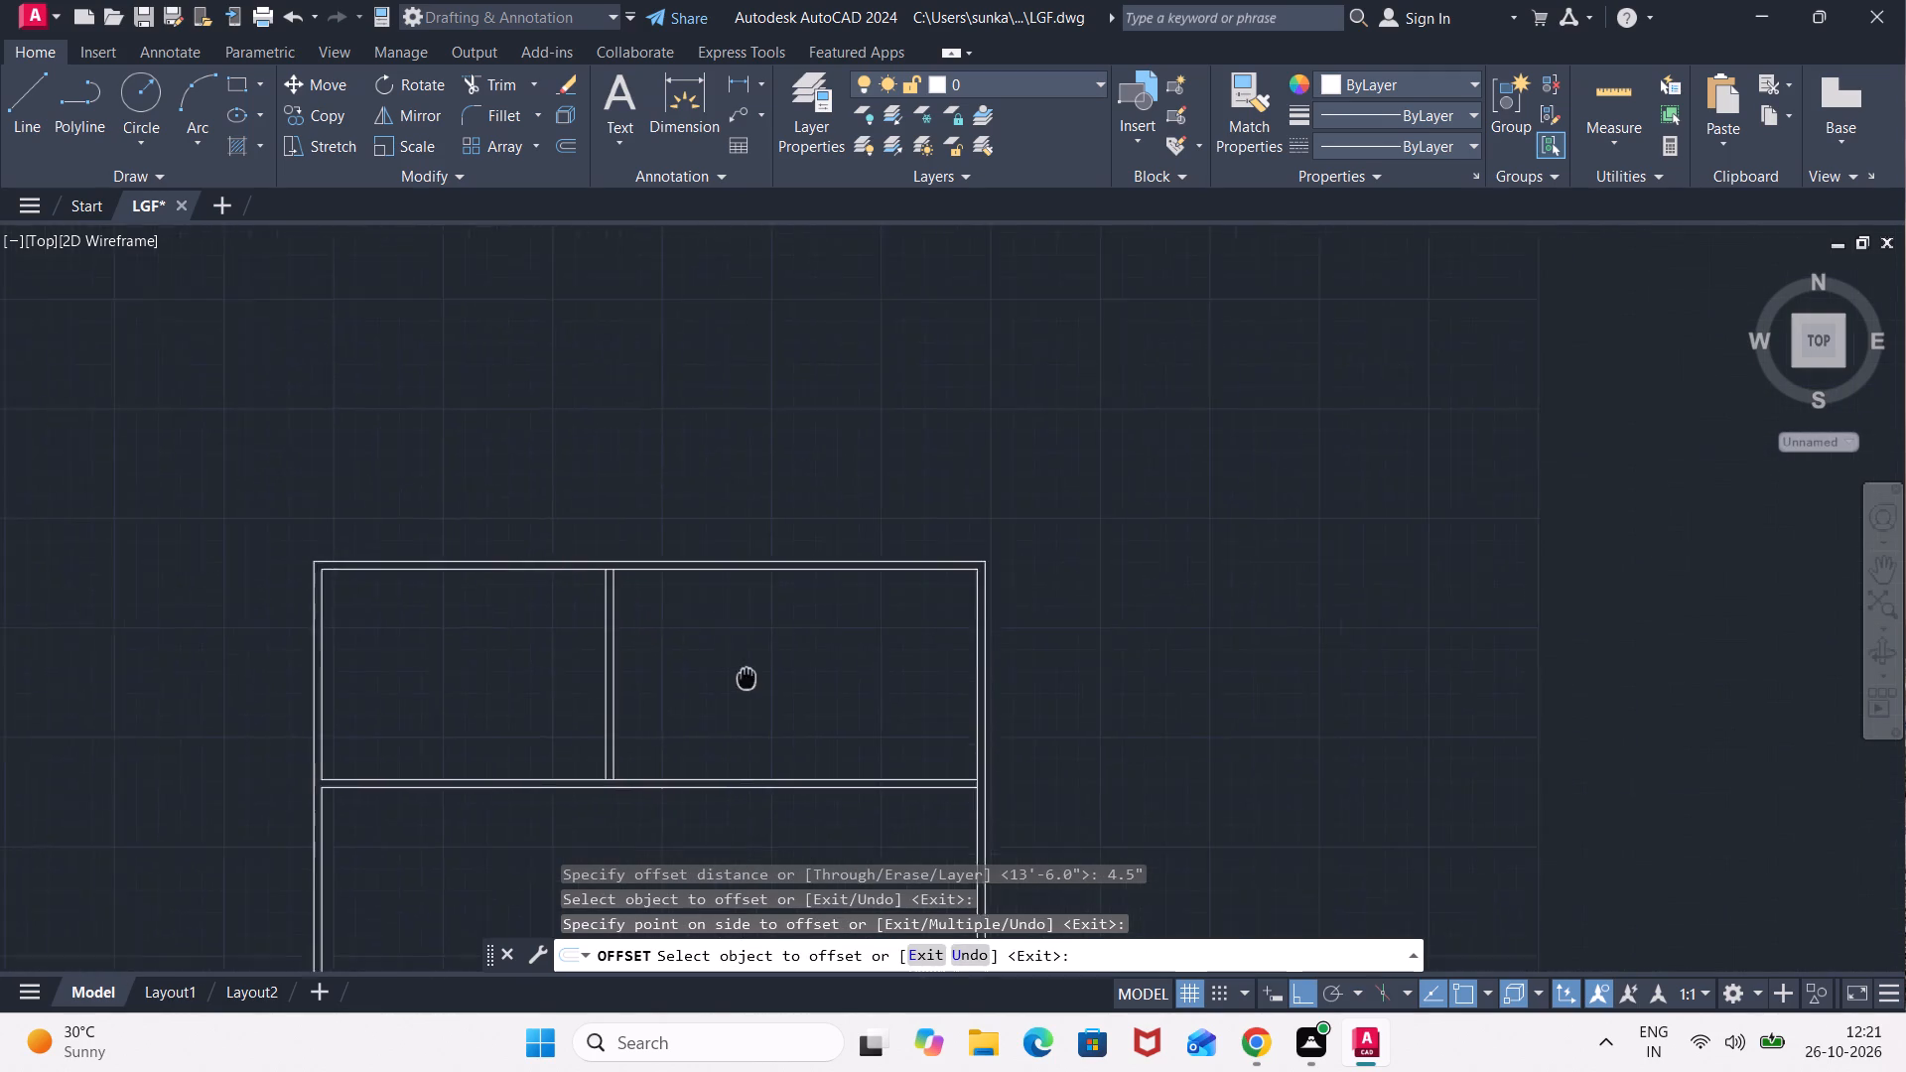
{"action": "middle_click_drag", "start_coordinate": [743, 677], "coordinate": [616, 633]}
{"action": "key", "text": "space"}
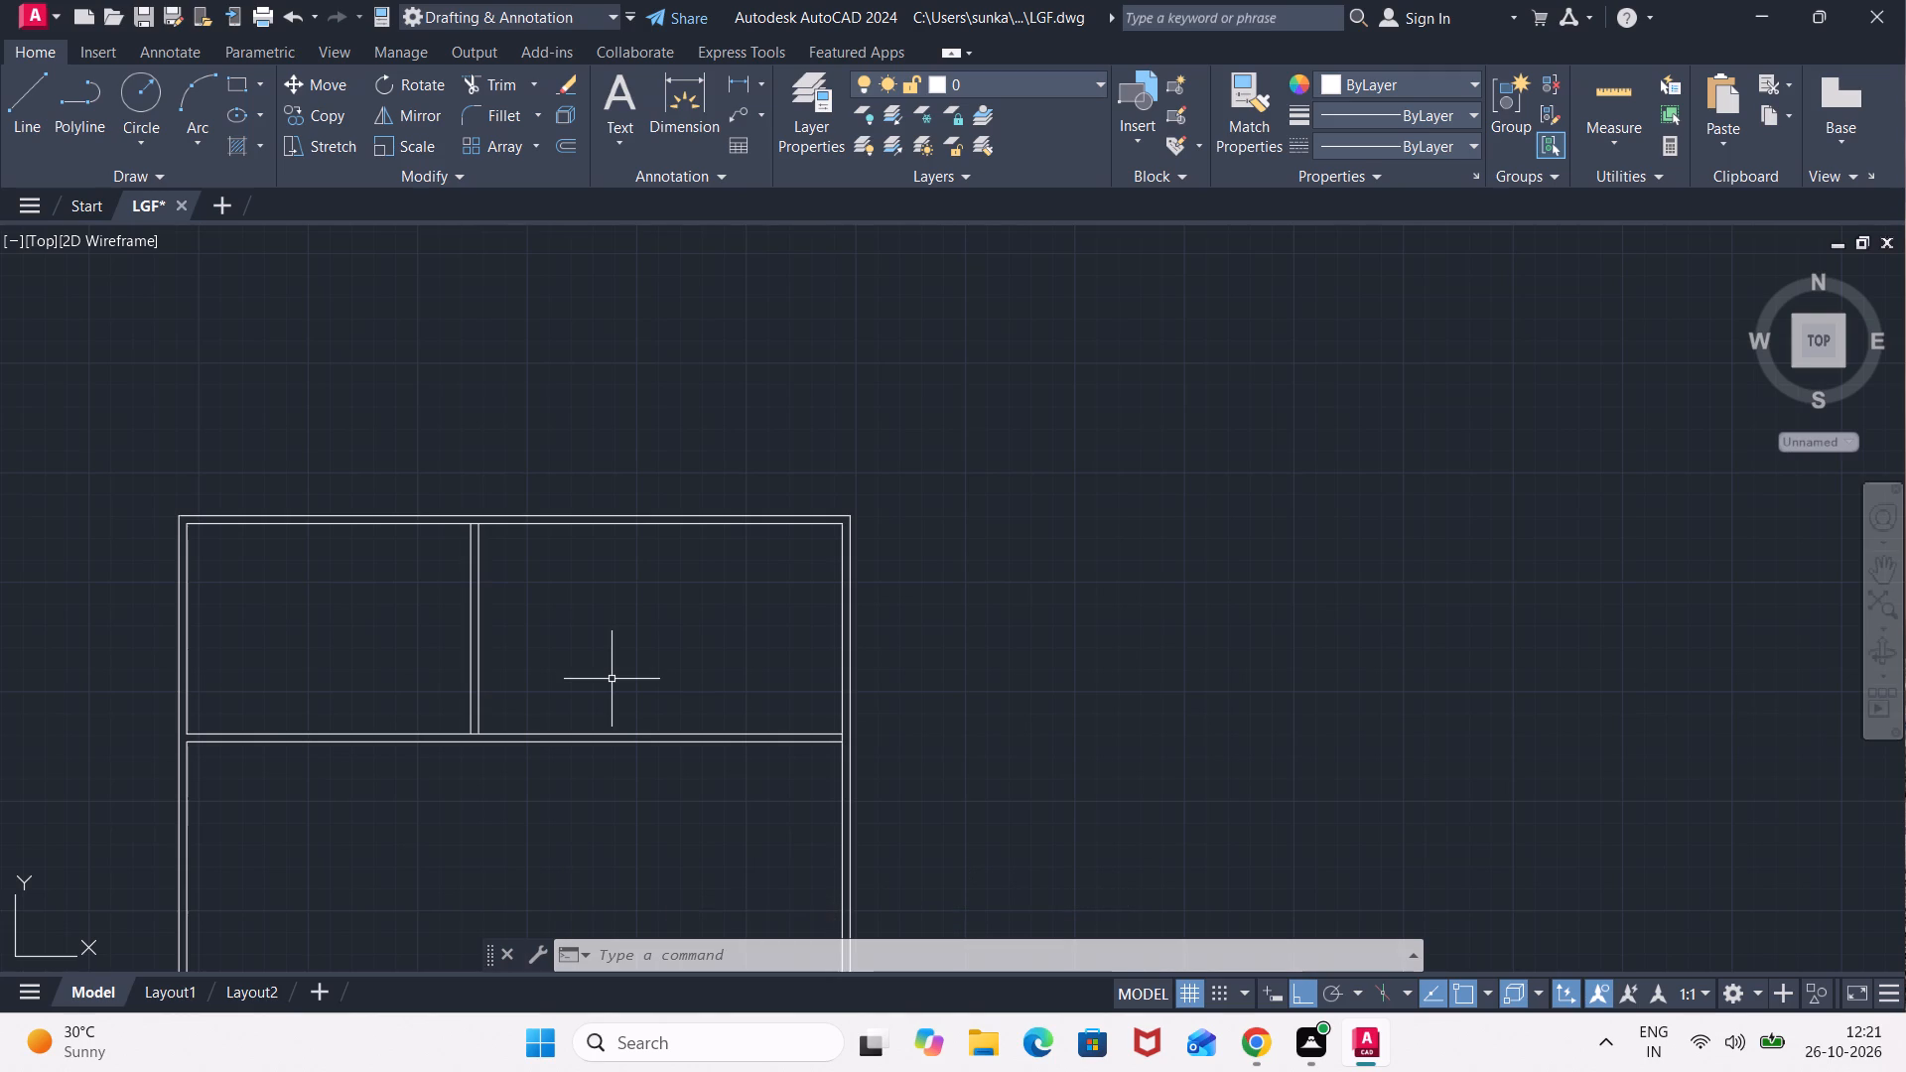
Stretch the lower end of the vertical partition's right line down to the horizontal partition's lower line.
{"action": "scroll", "coordinate": [463, 721], "scroll_direction": "up", "scroll_amount": 2}
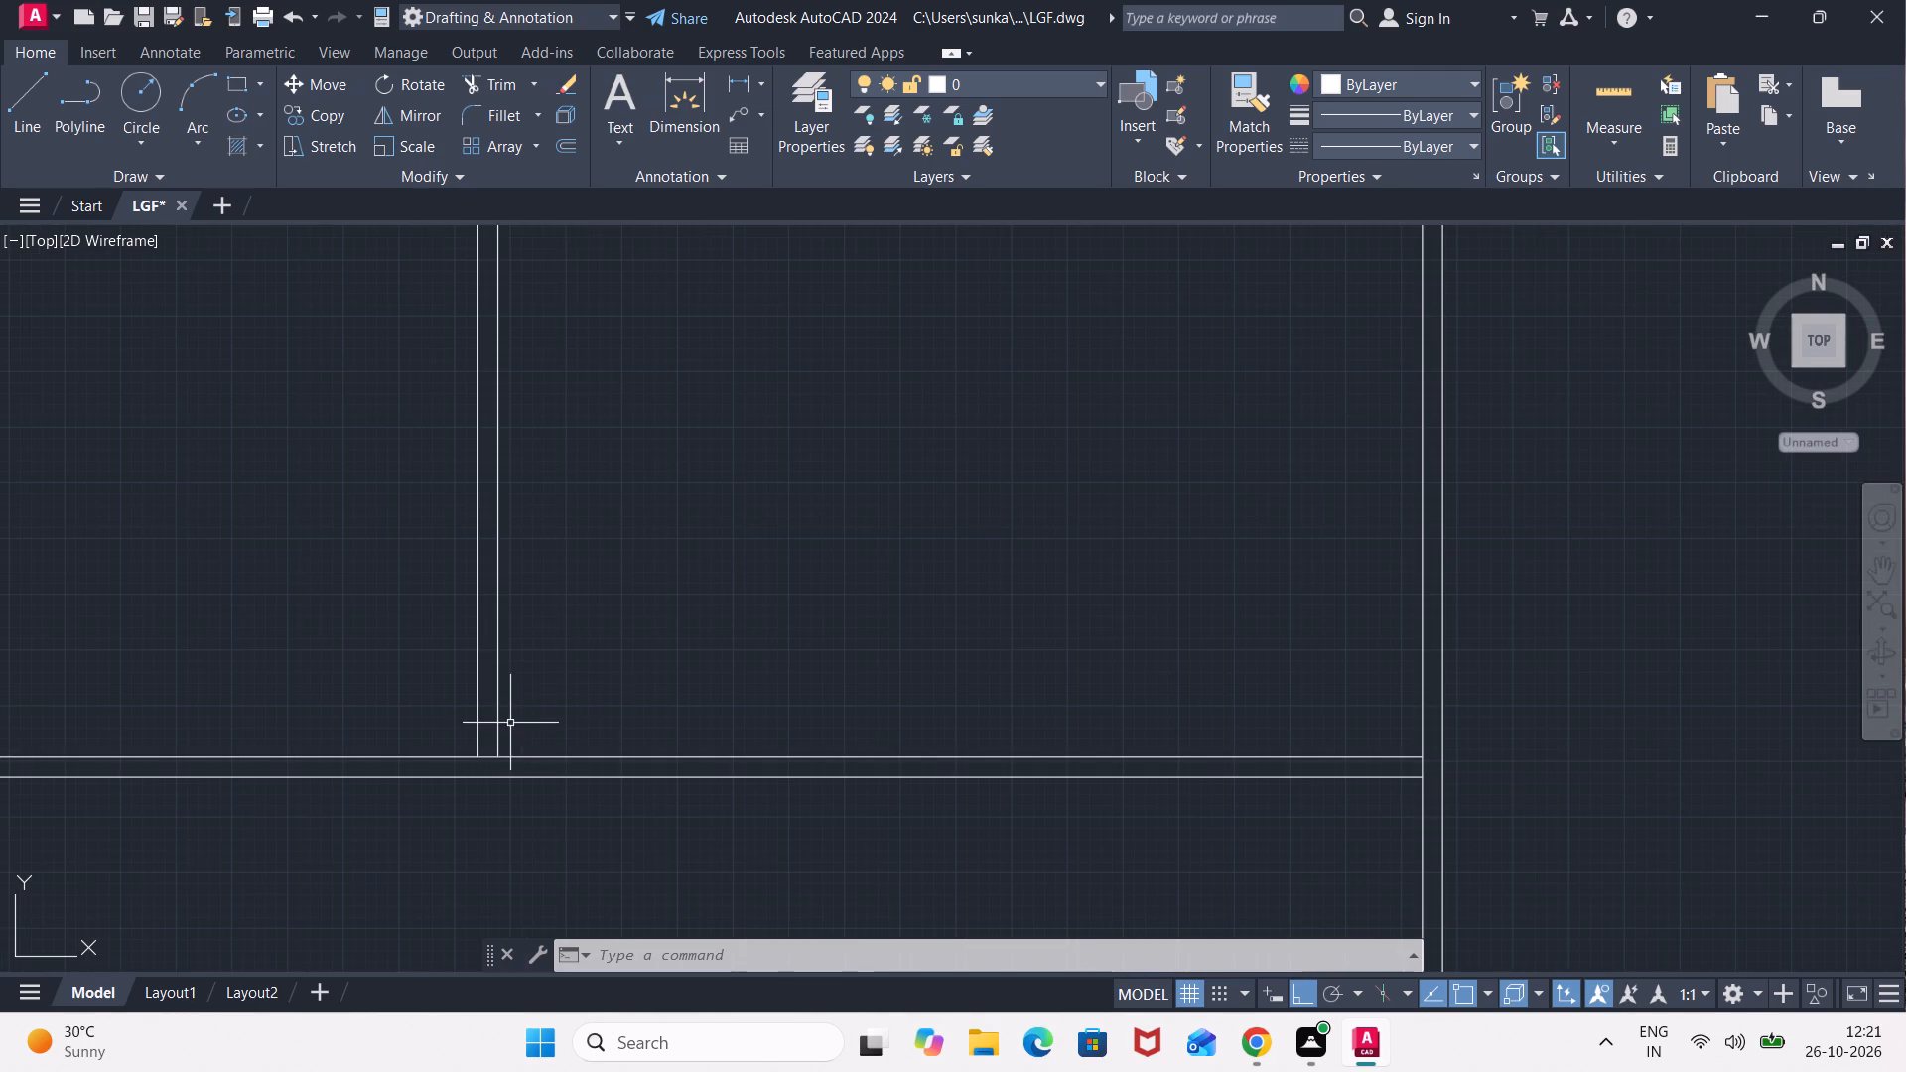
{"action": "left_click", "coordinate": [496, 733]}
{"action": "left_click", "coordinate": [498, 755]}
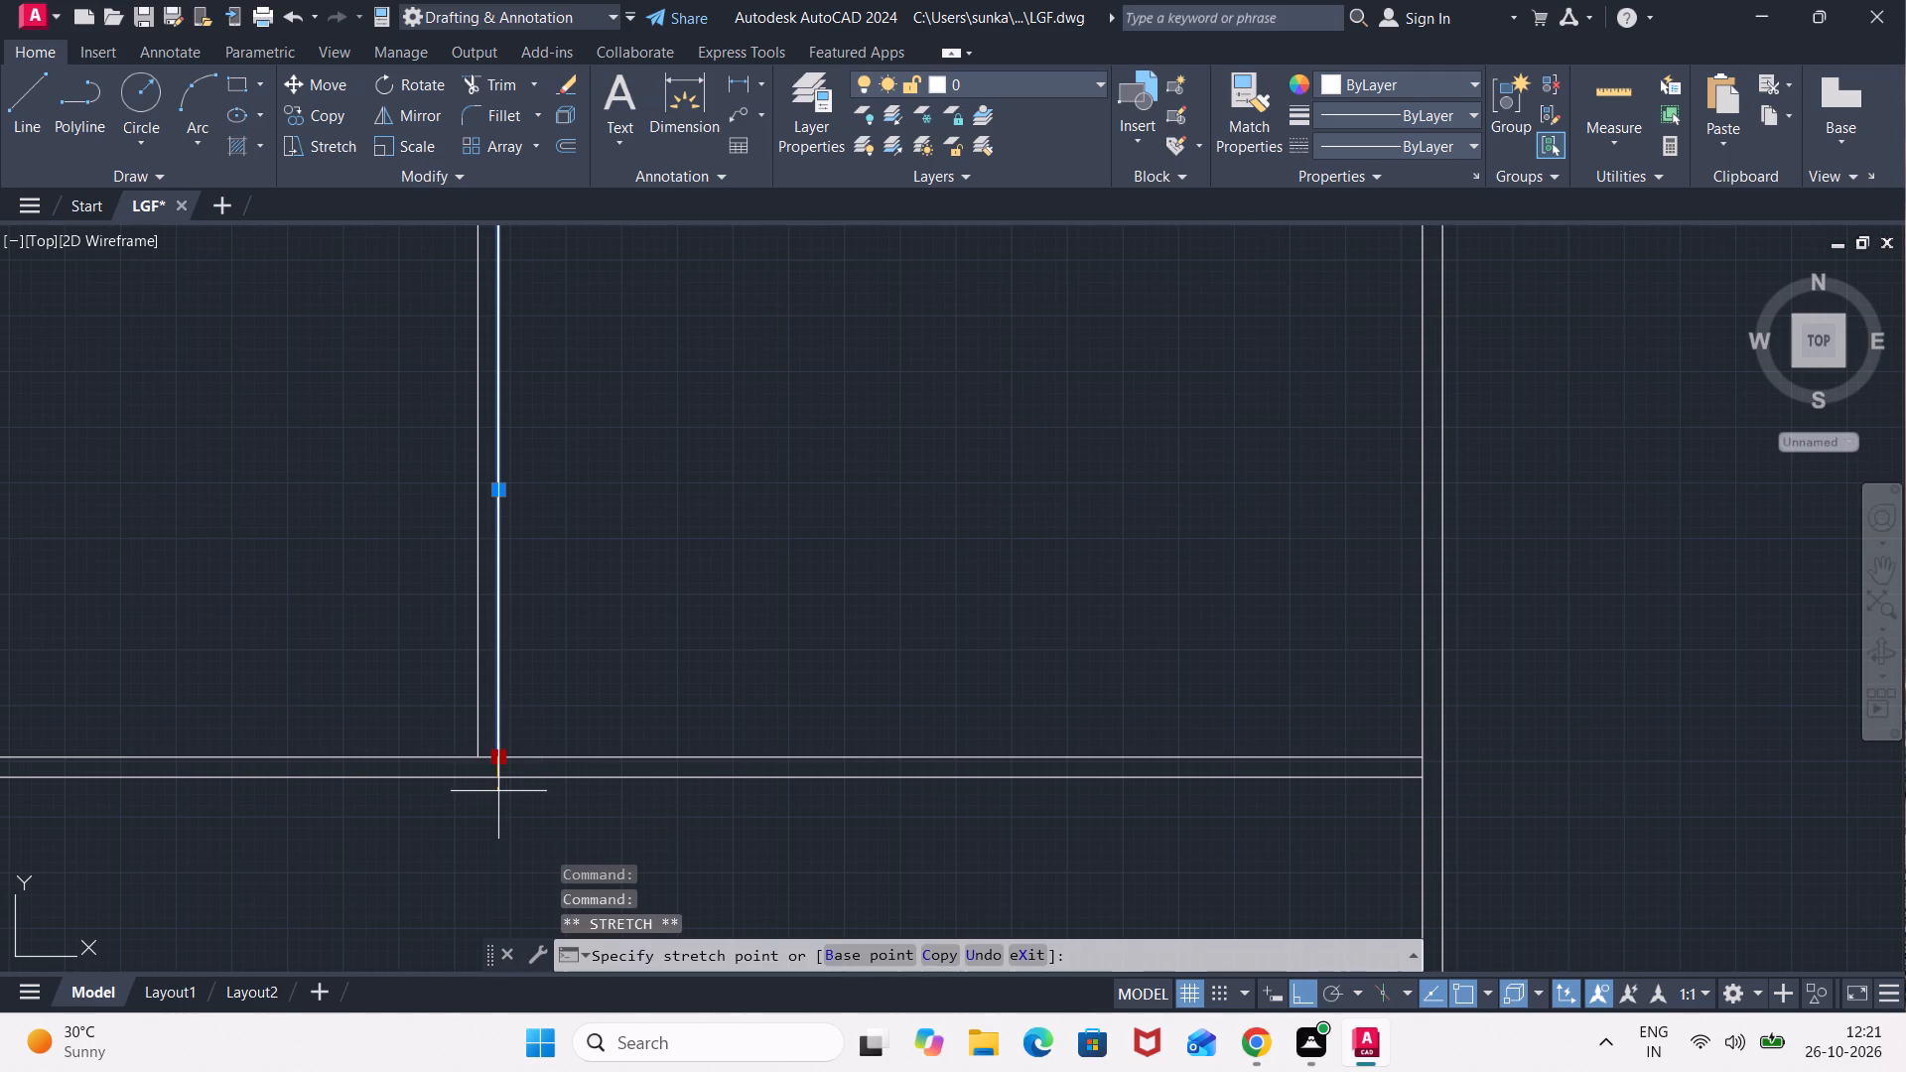
{"action": "left_click", "coordinate": [496, 780]}
{"action": "key", "text": "Escape"}
{"action": "key", "text": "Escape"}
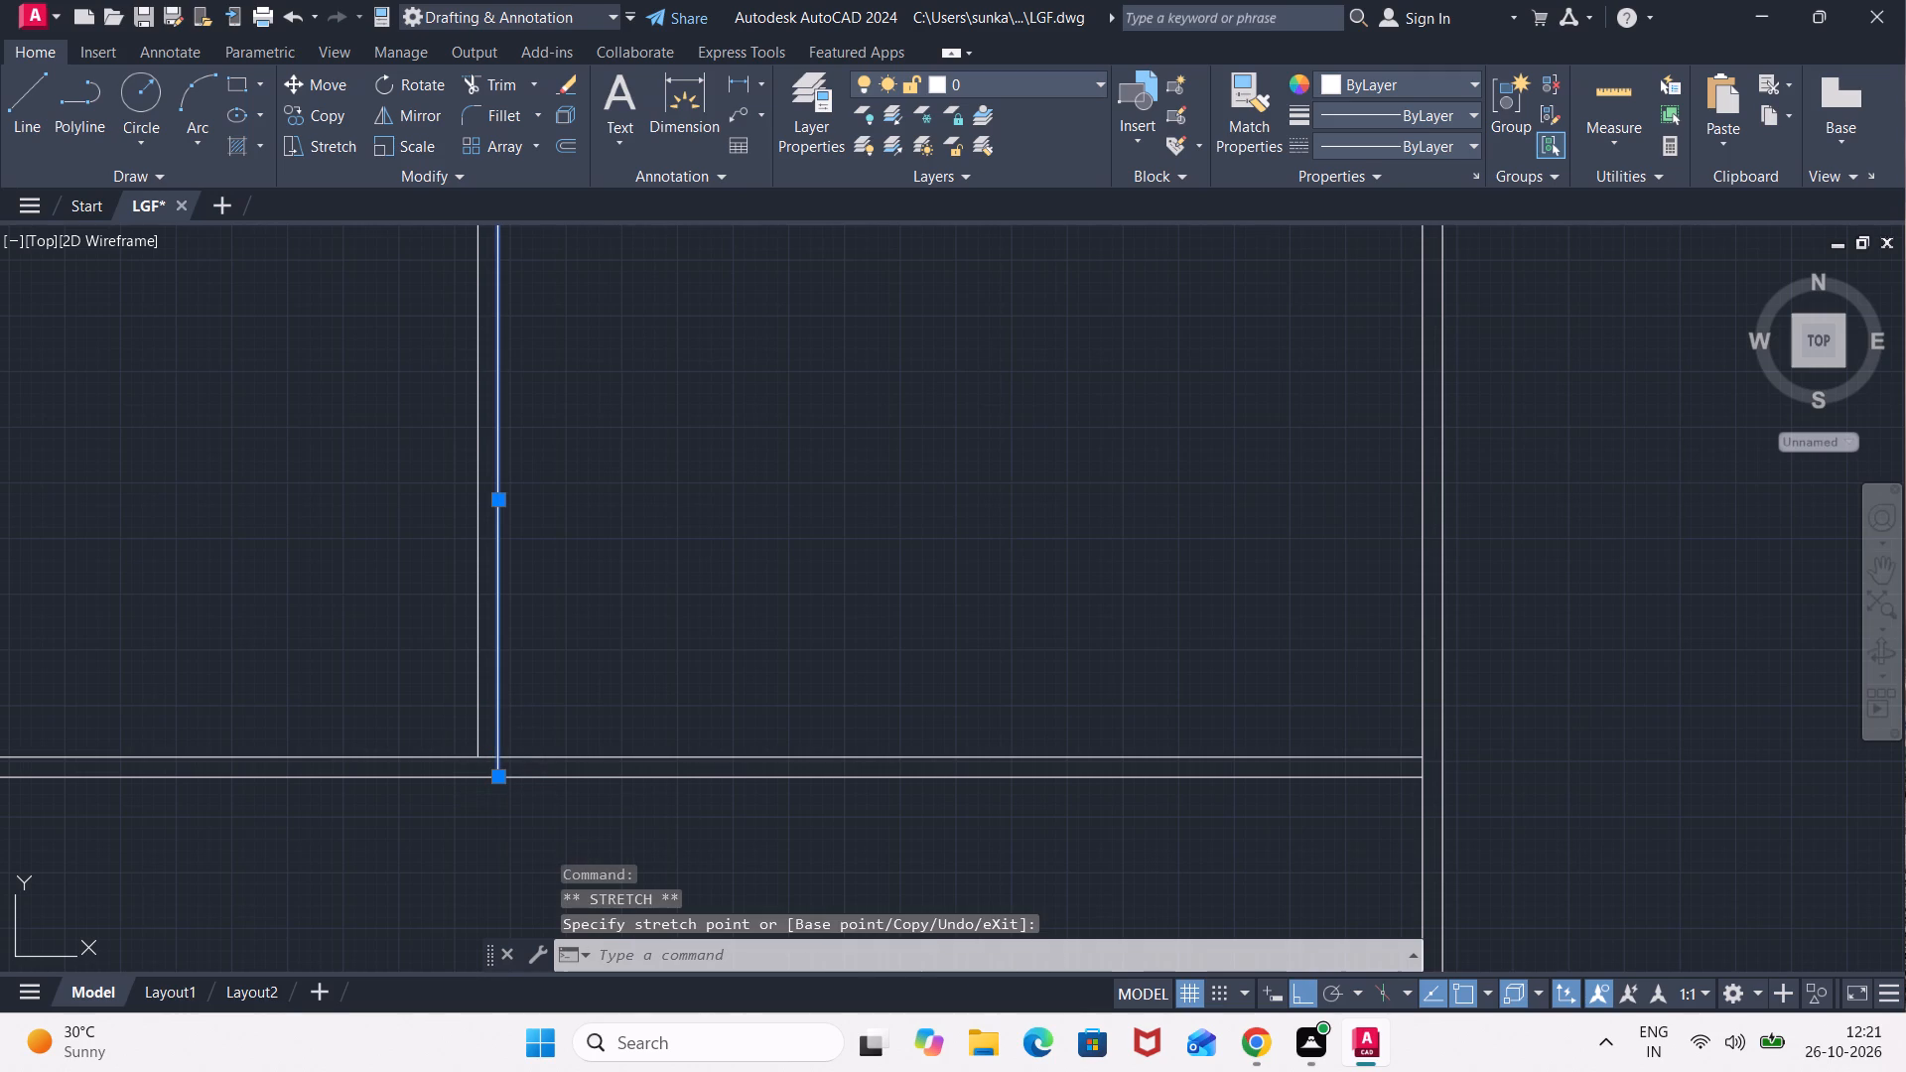
Trim the horizontal partition's upper line between the vertical partition lines and both of its lines right of the vertical partition.
{"action": "type", "text": "TR"}
{"action": "key", "text": "Return"}
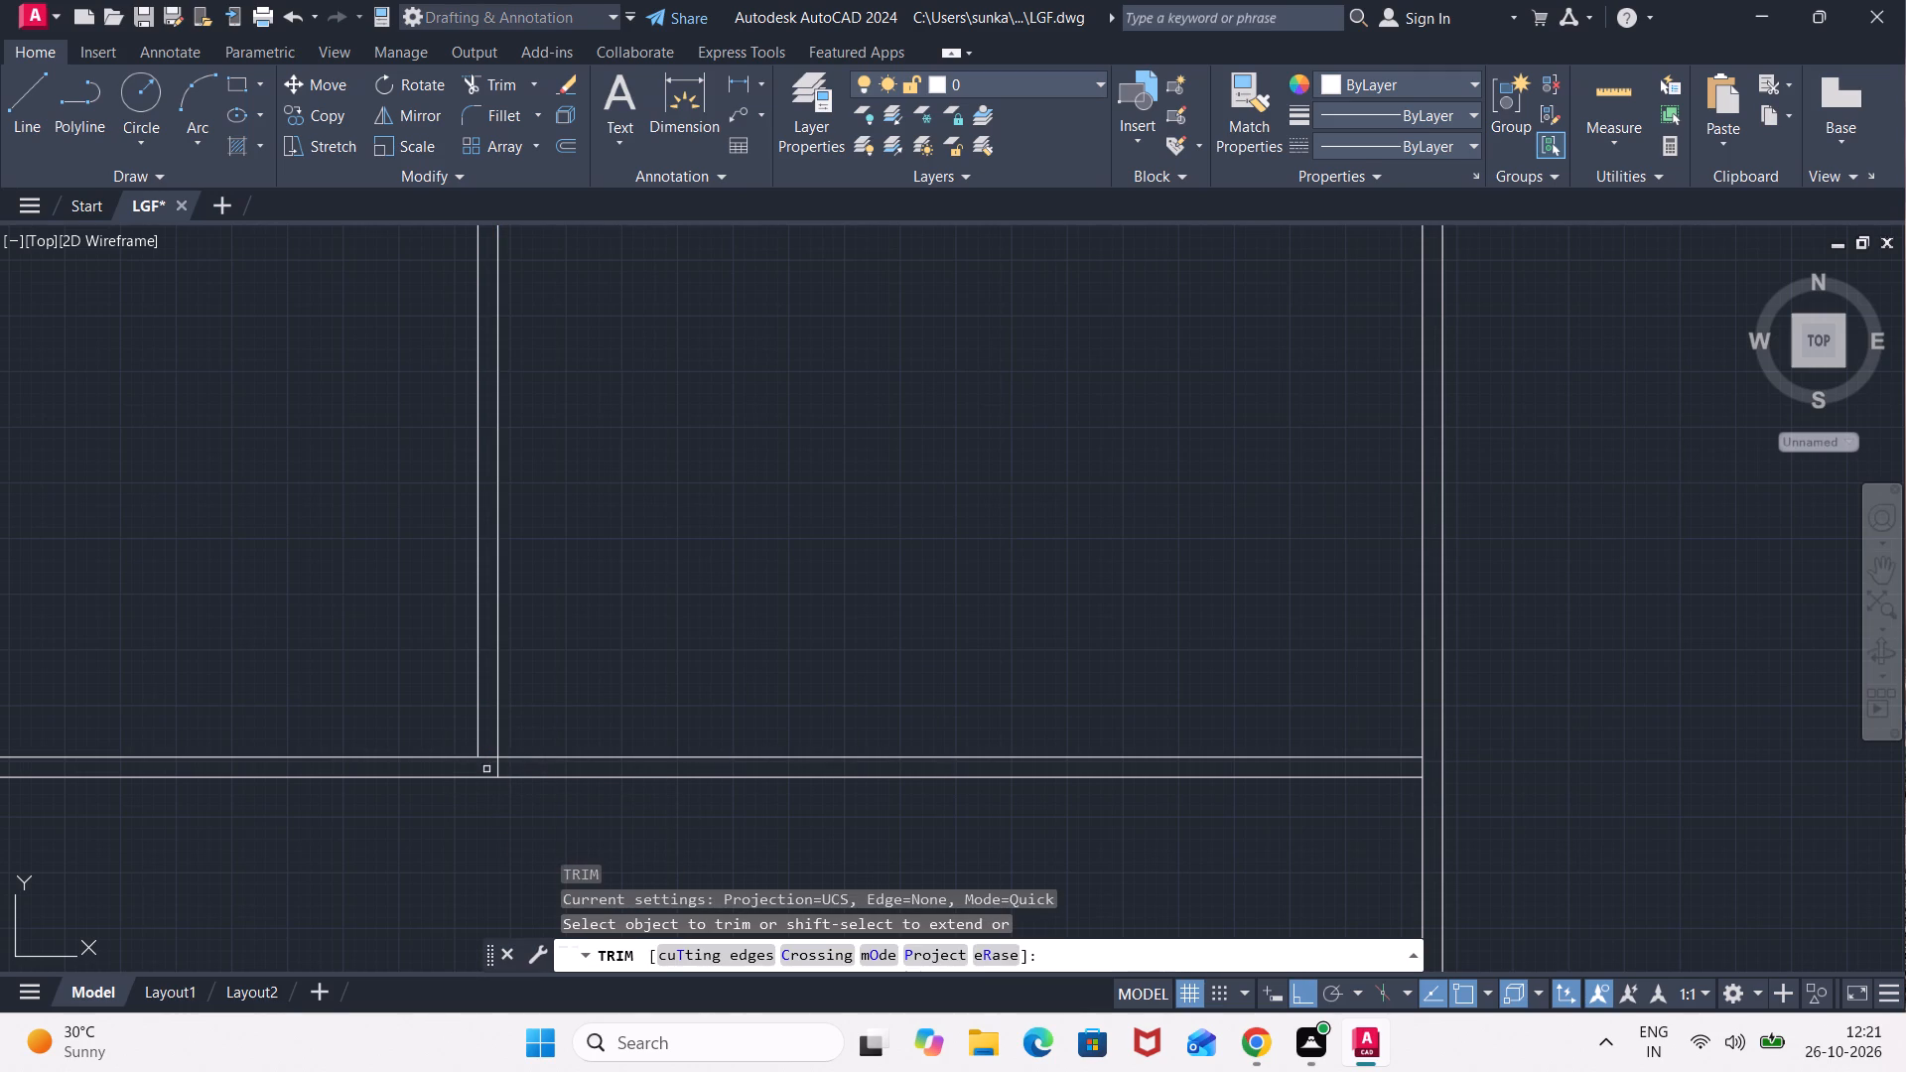
{"action": "left_click", "coordinate": [484, 759]}
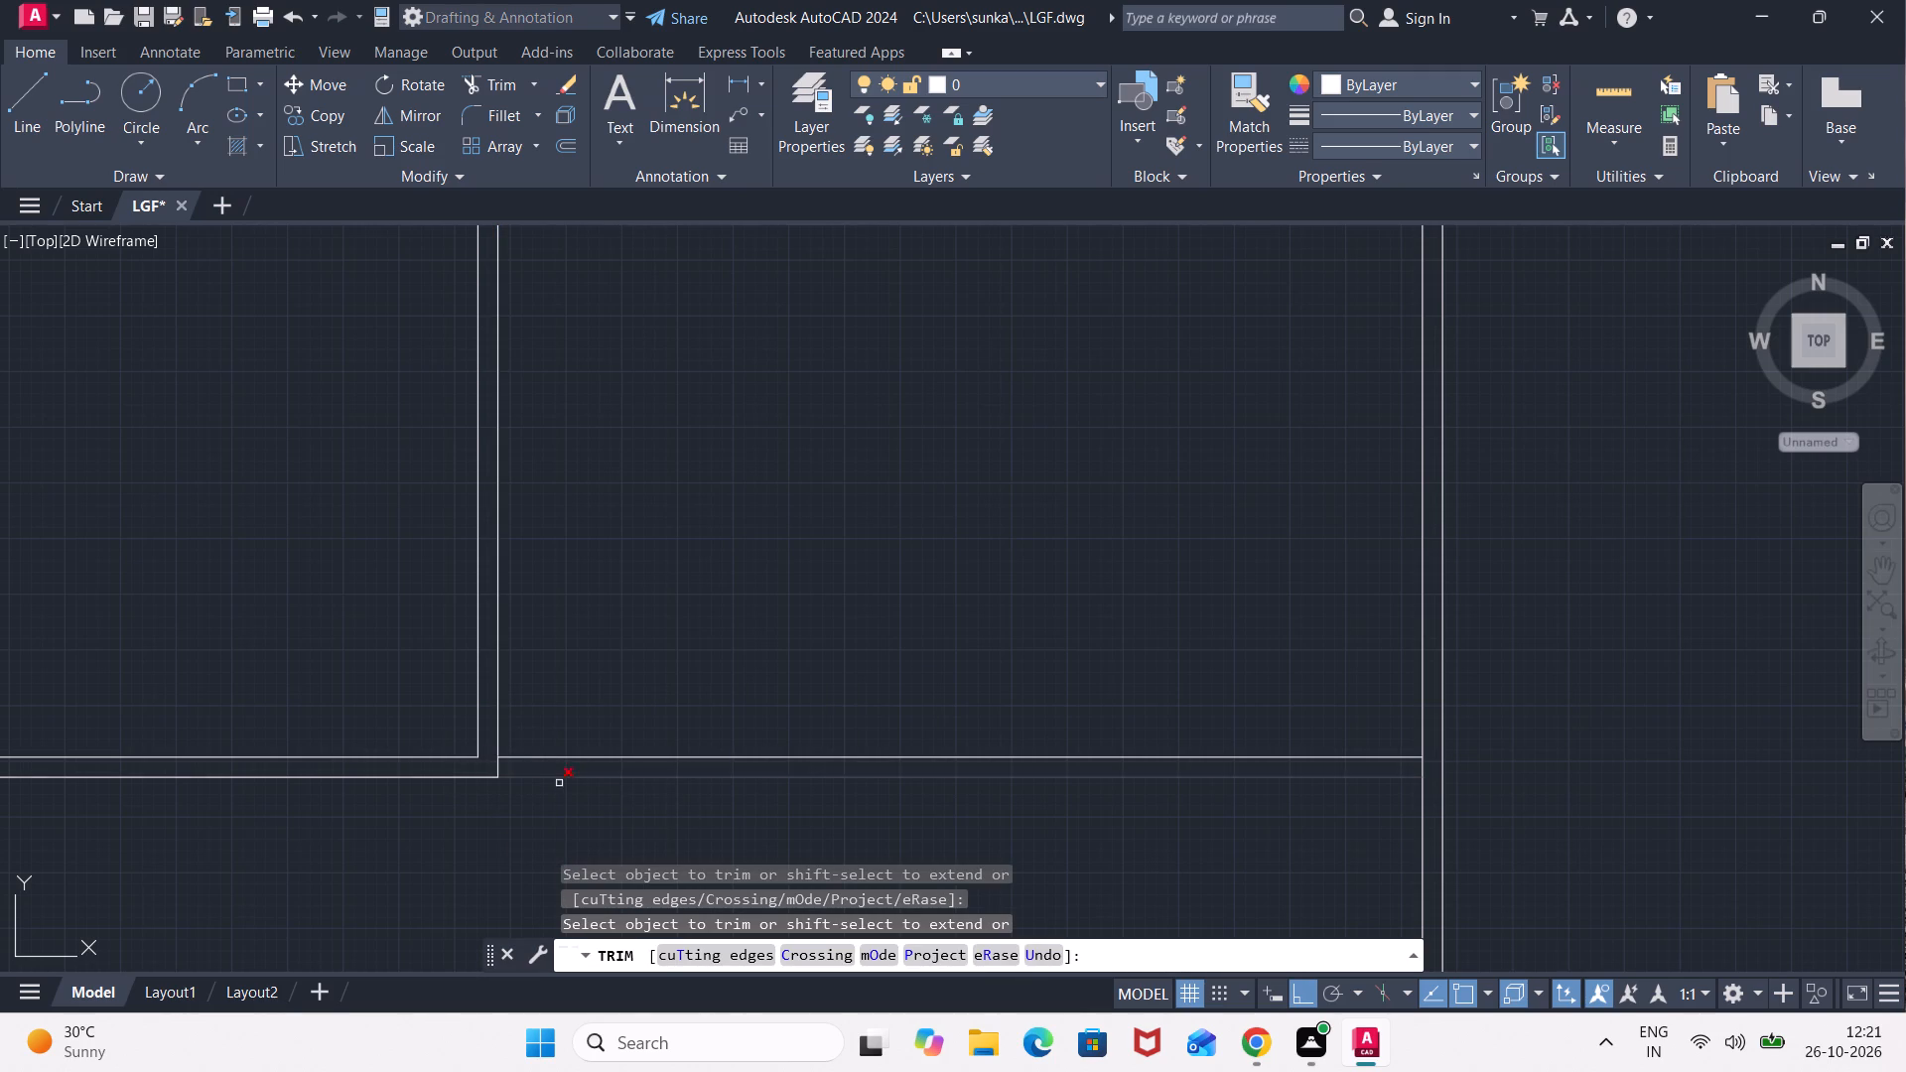
{"action": "left_click", "coordinate": [598, 820]}
{"action": "left_click", "coordinate": [615, 713]}
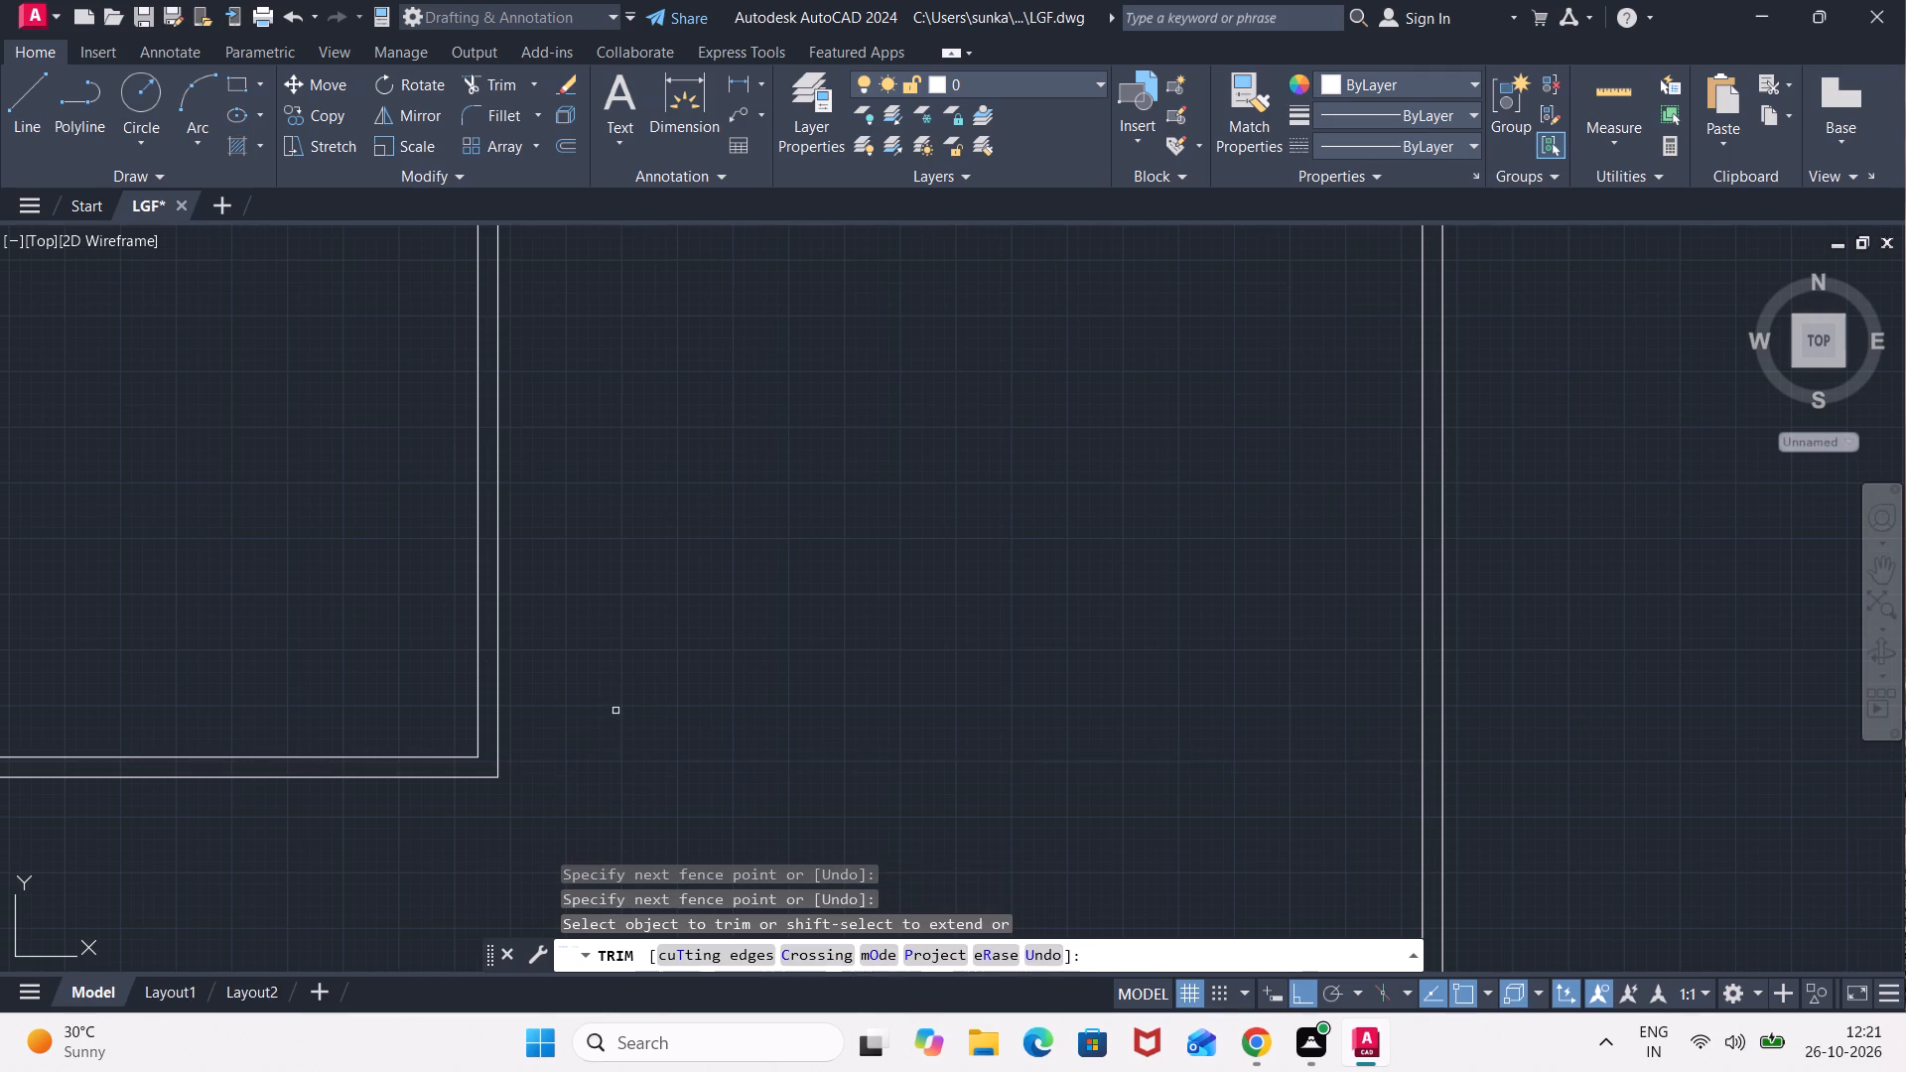
Trim the top wall's inner line between the two vertical partition lines.
{"action": "scroll", "coordinate": [615, 713], "scroll_direction": "down", "scroll_amount": 3}
{"action": "middle_click_drag", "start_coordinate": [589, 763], "coordinate": [598, 737]}
{"action": "scroll", "coordinate": [608, 520], "scroll_direction": "up", "scroll_amount": 2}
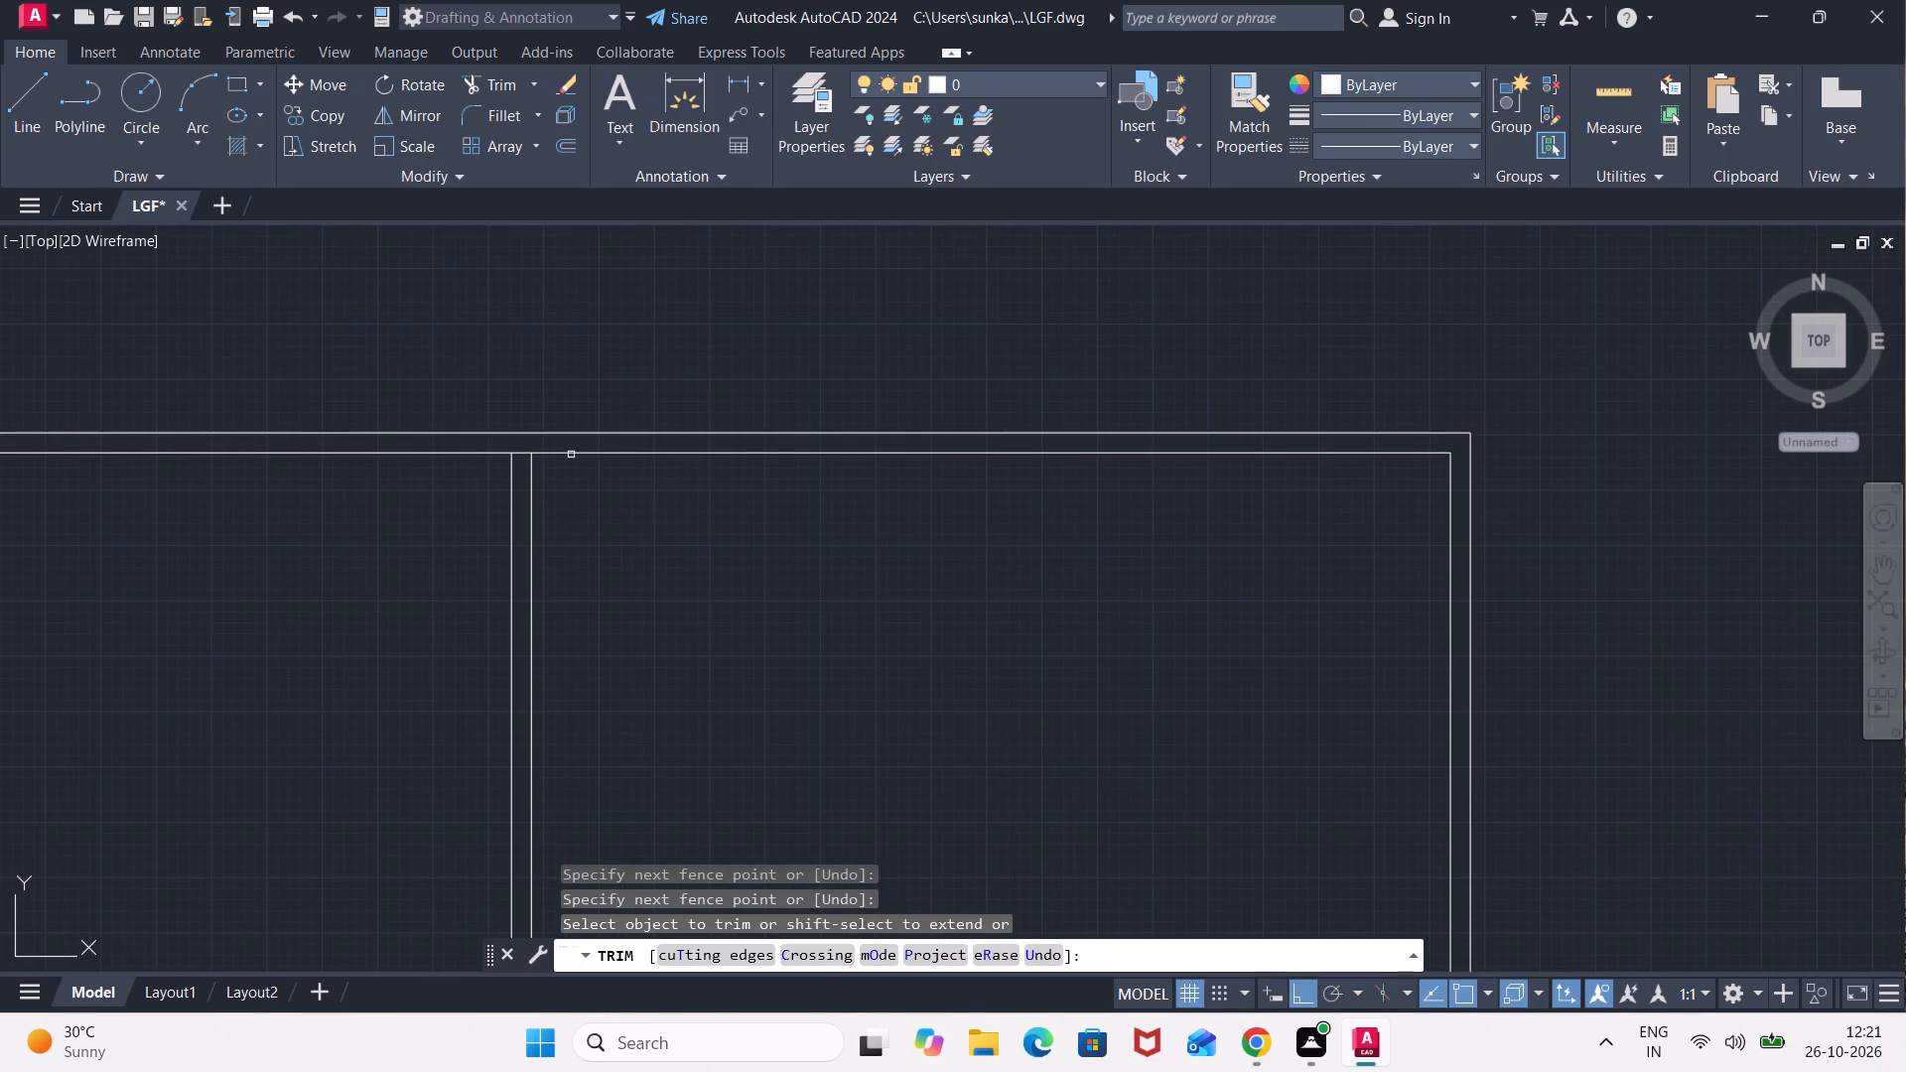
{"action": "left_click", "coordinate": [517, 453]}
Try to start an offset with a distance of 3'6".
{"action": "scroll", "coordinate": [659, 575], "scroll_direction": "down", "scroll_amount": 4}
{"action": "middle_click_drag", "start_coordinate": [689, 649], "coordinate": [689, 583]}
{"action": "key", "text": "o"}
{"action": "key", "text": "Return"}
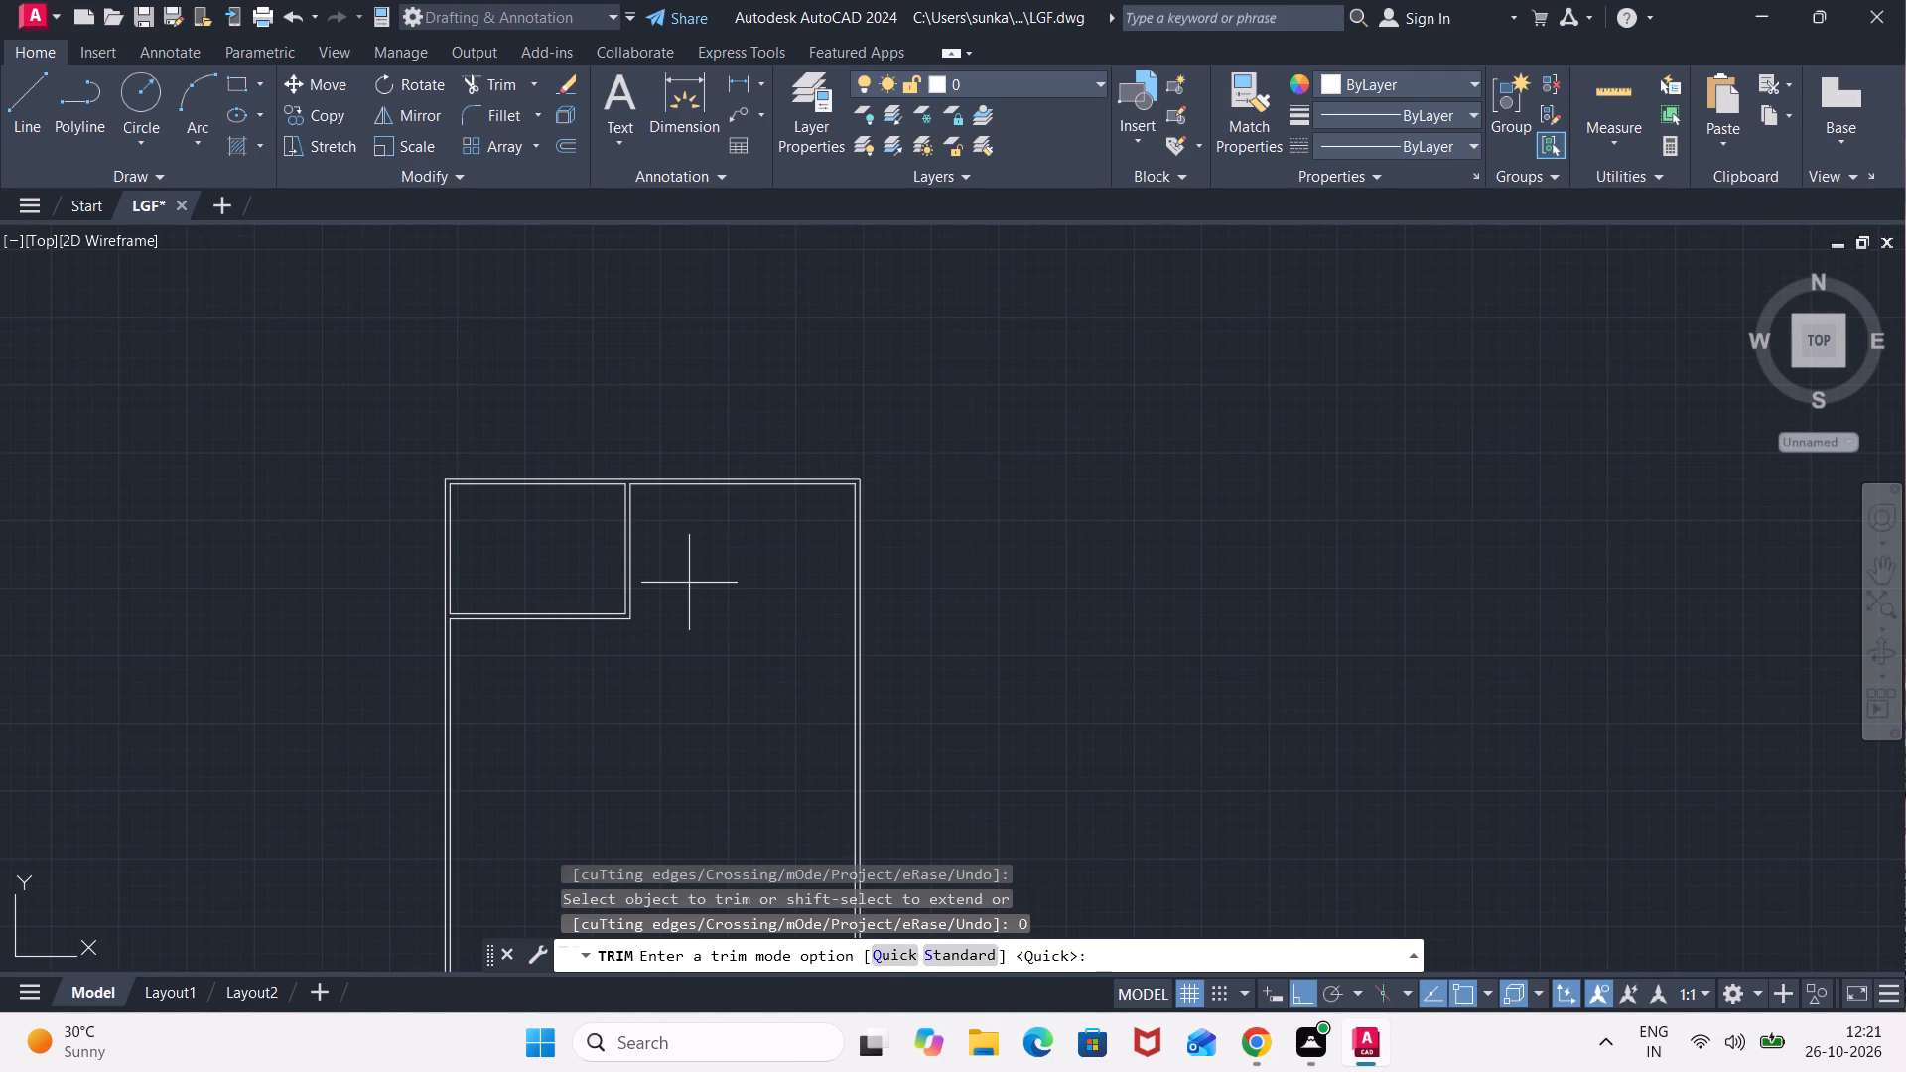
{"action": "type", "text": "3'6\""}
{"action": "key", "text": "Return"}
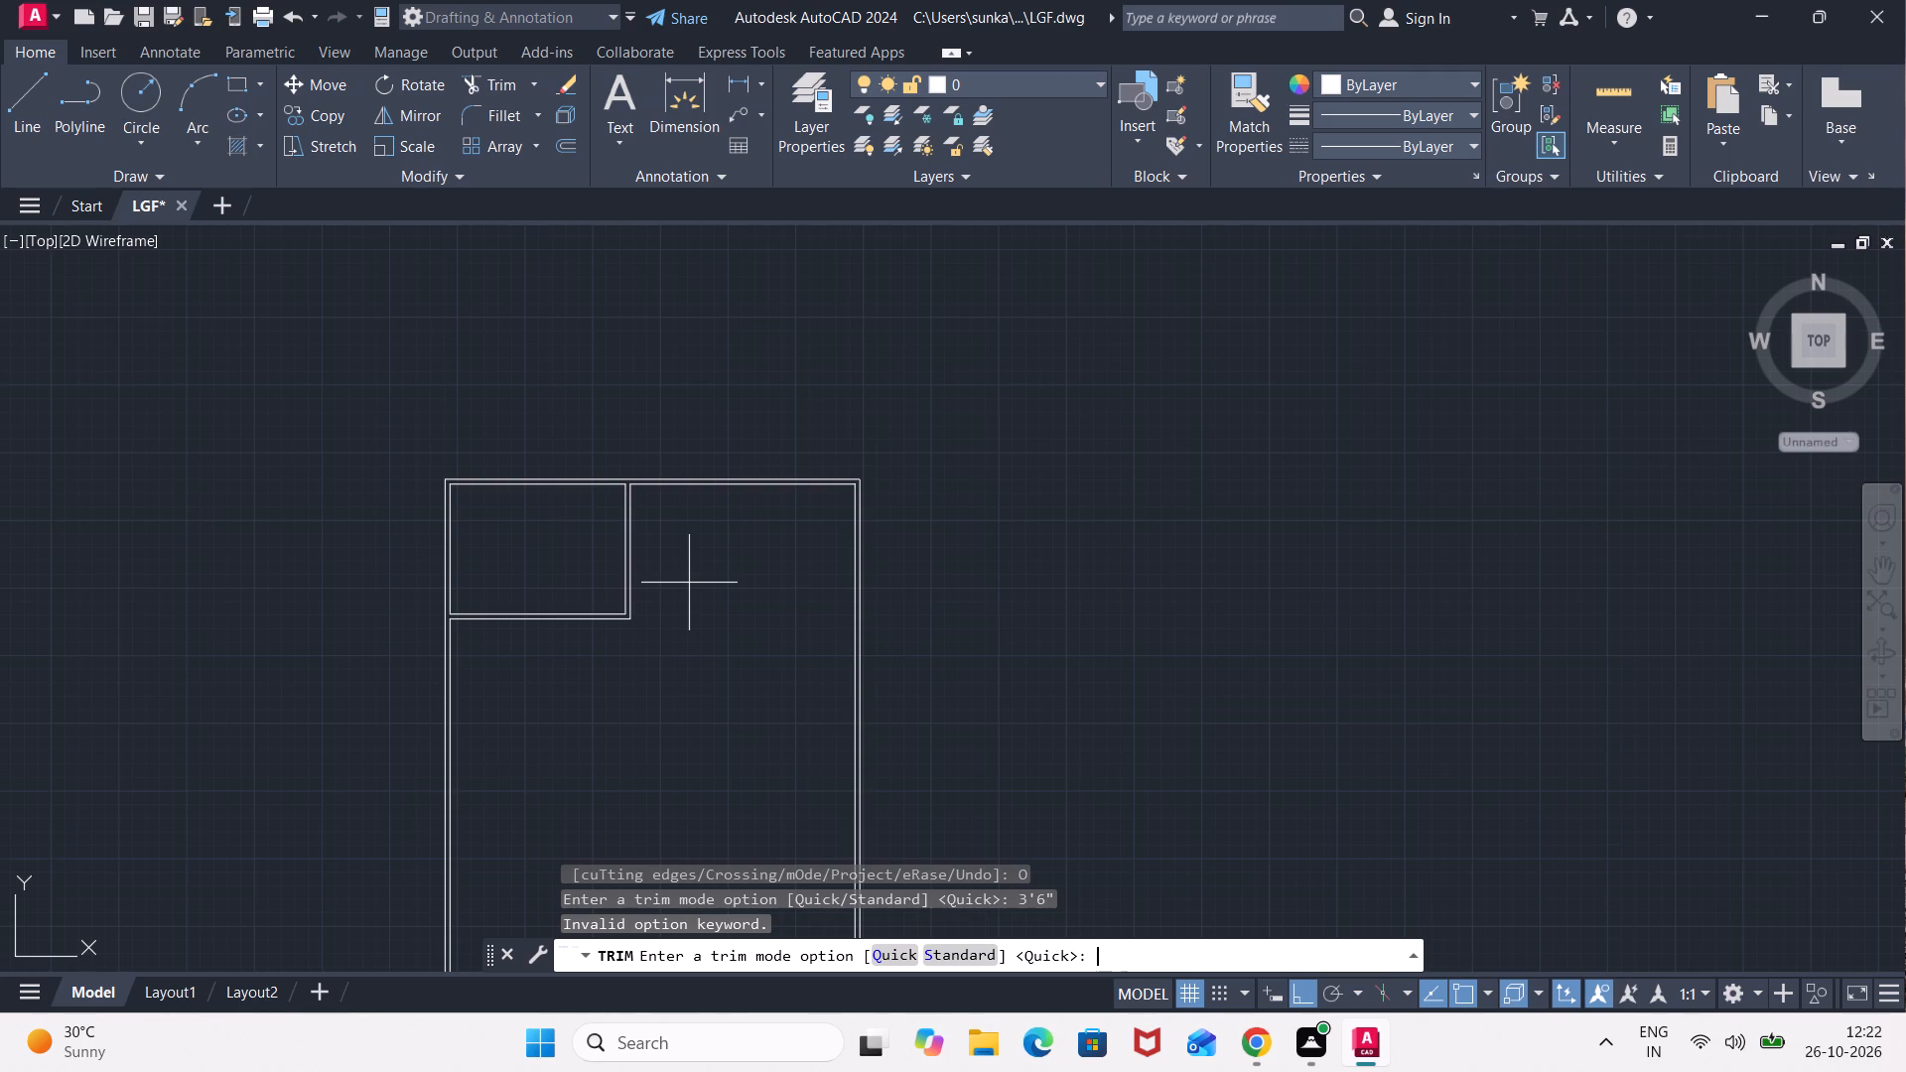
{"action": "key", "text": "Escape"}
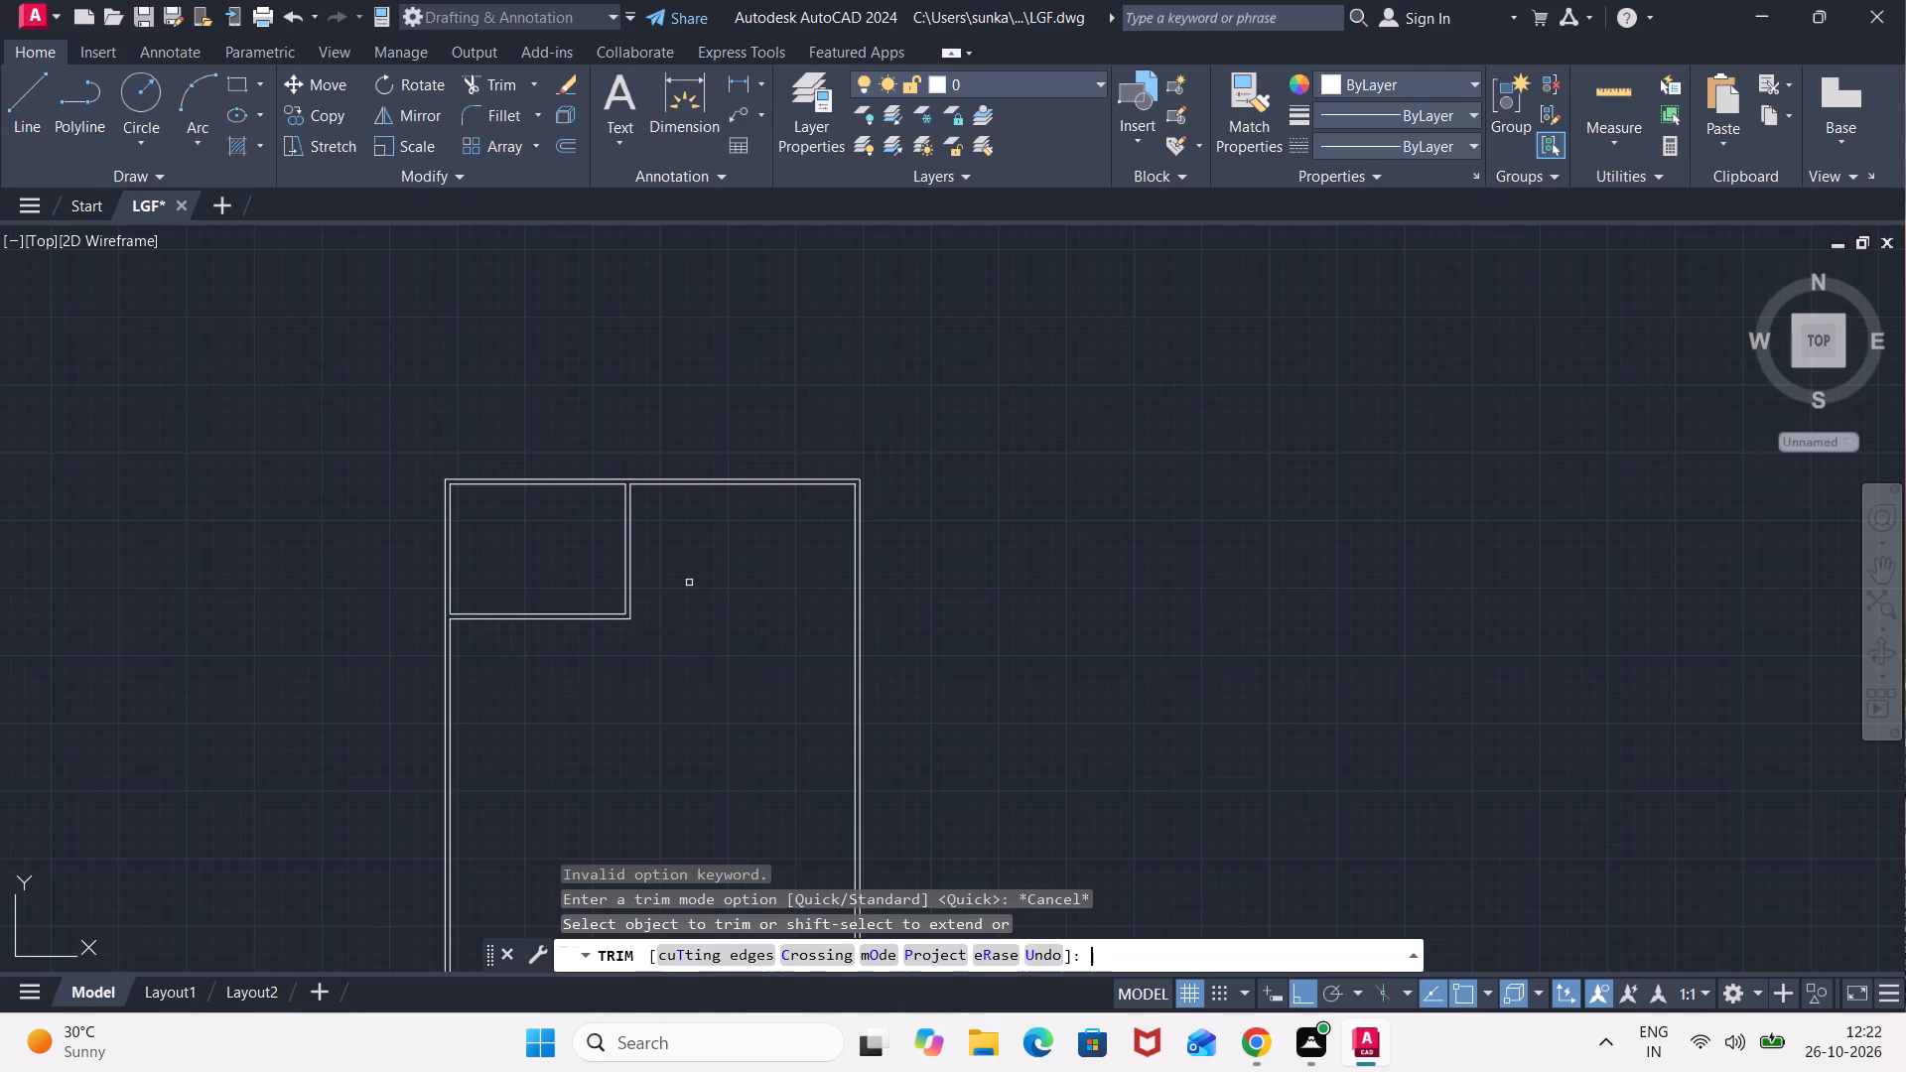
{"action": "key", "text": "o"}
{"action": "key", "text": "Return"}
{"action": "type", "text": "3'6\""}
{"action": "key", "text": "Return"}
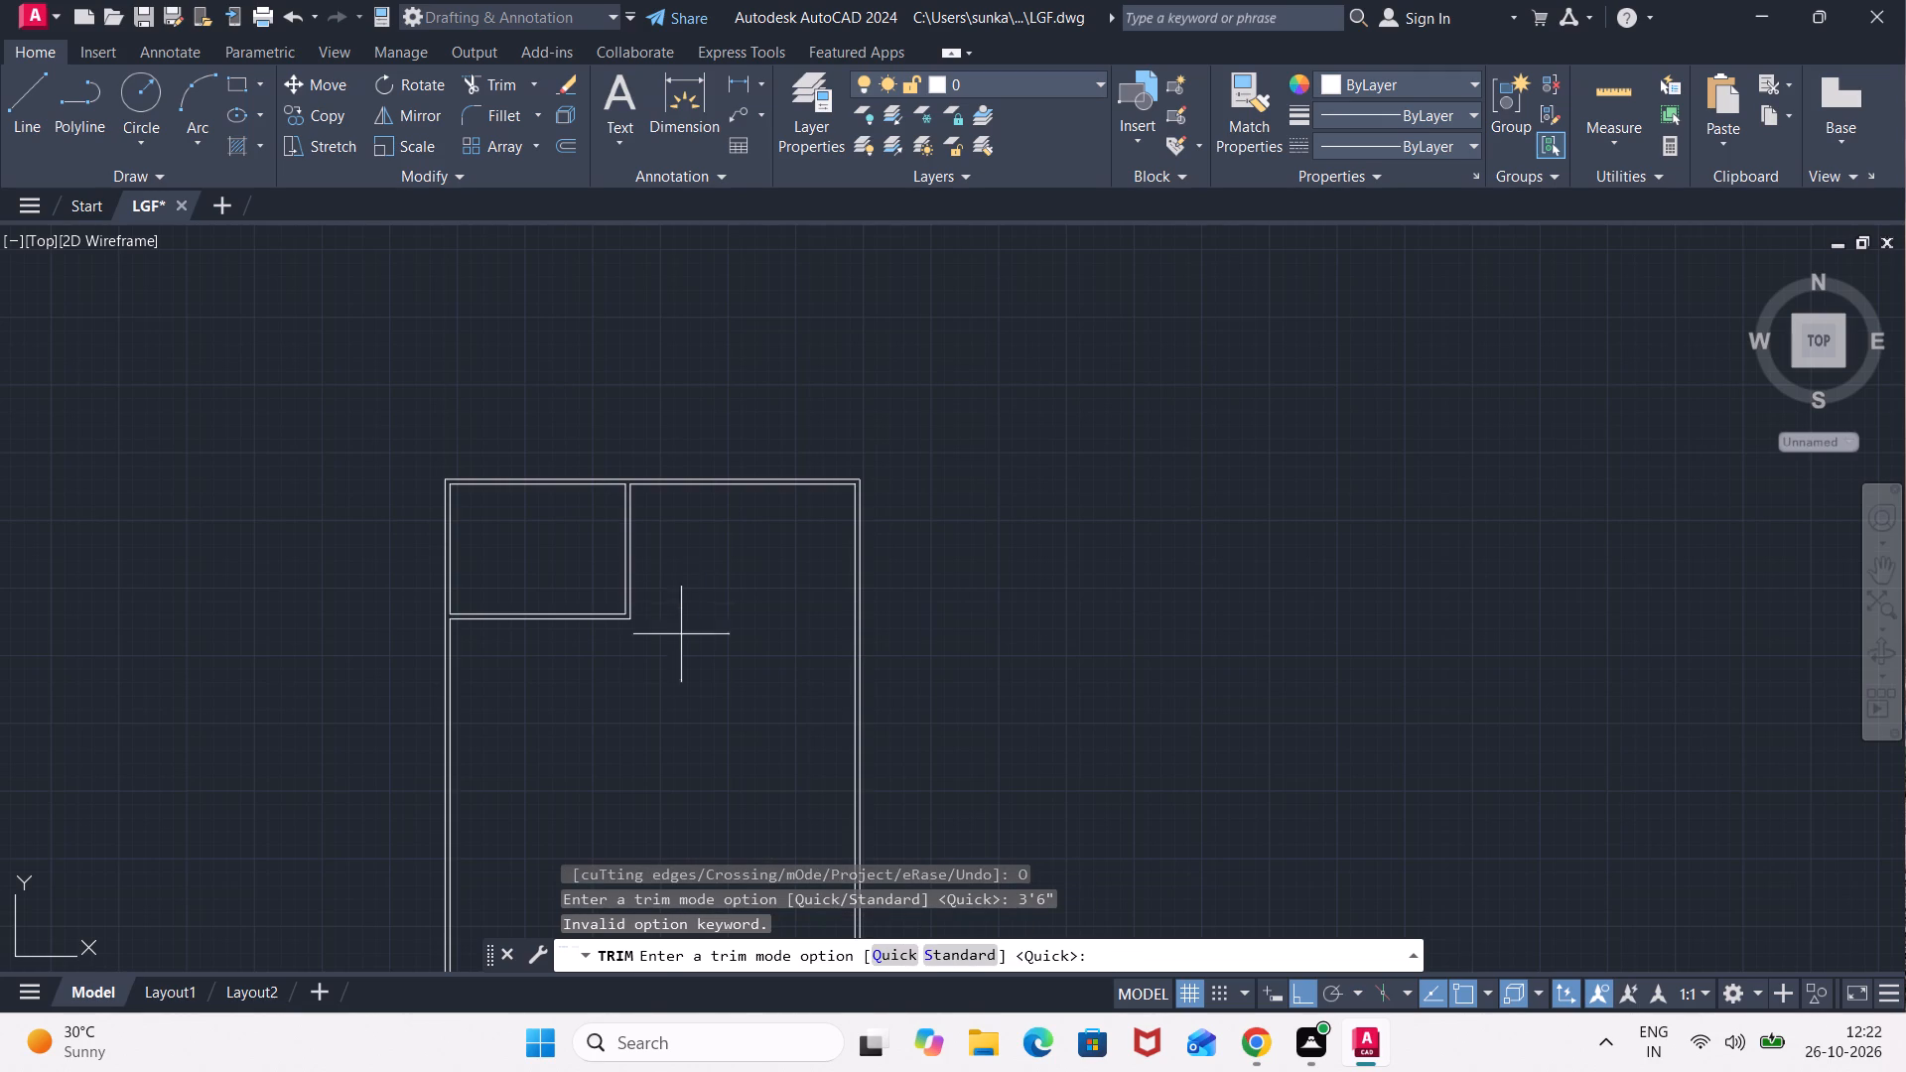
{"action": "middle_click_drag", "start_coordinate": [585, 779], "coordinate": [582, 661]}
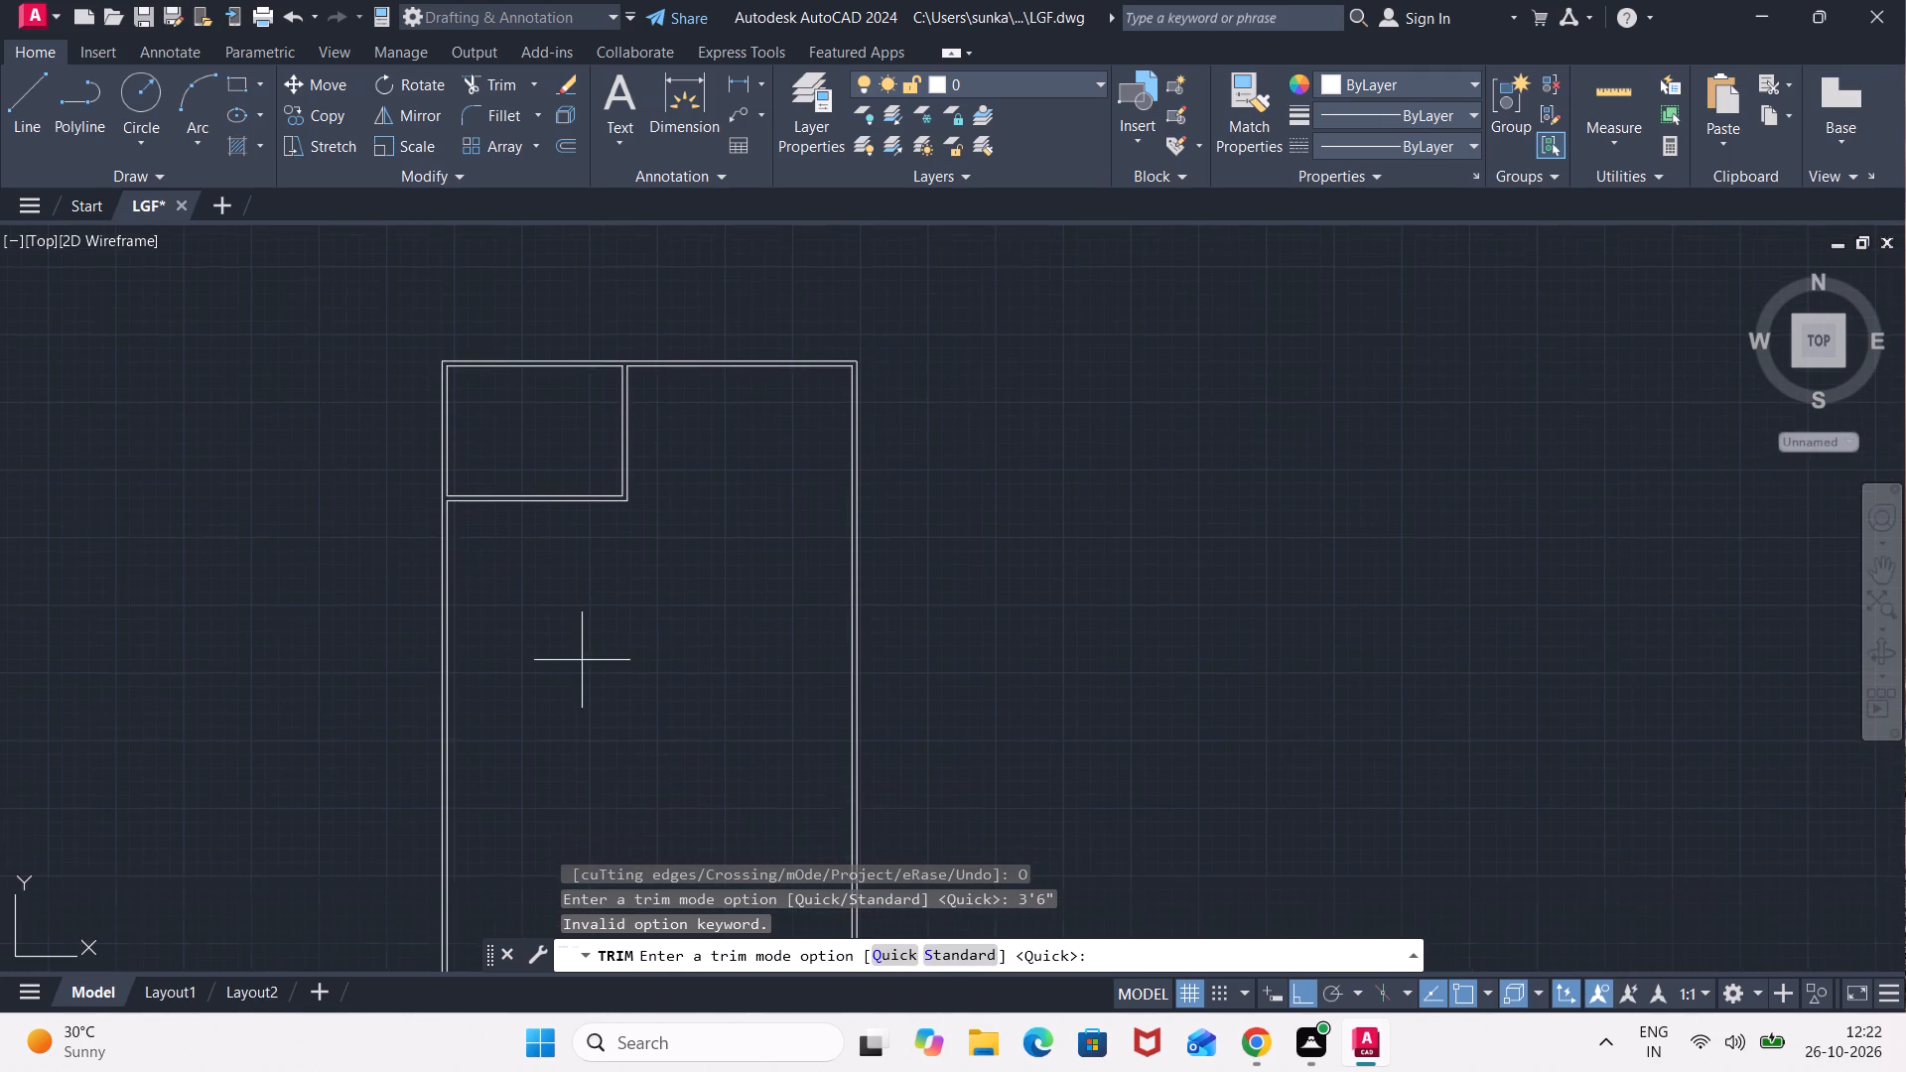
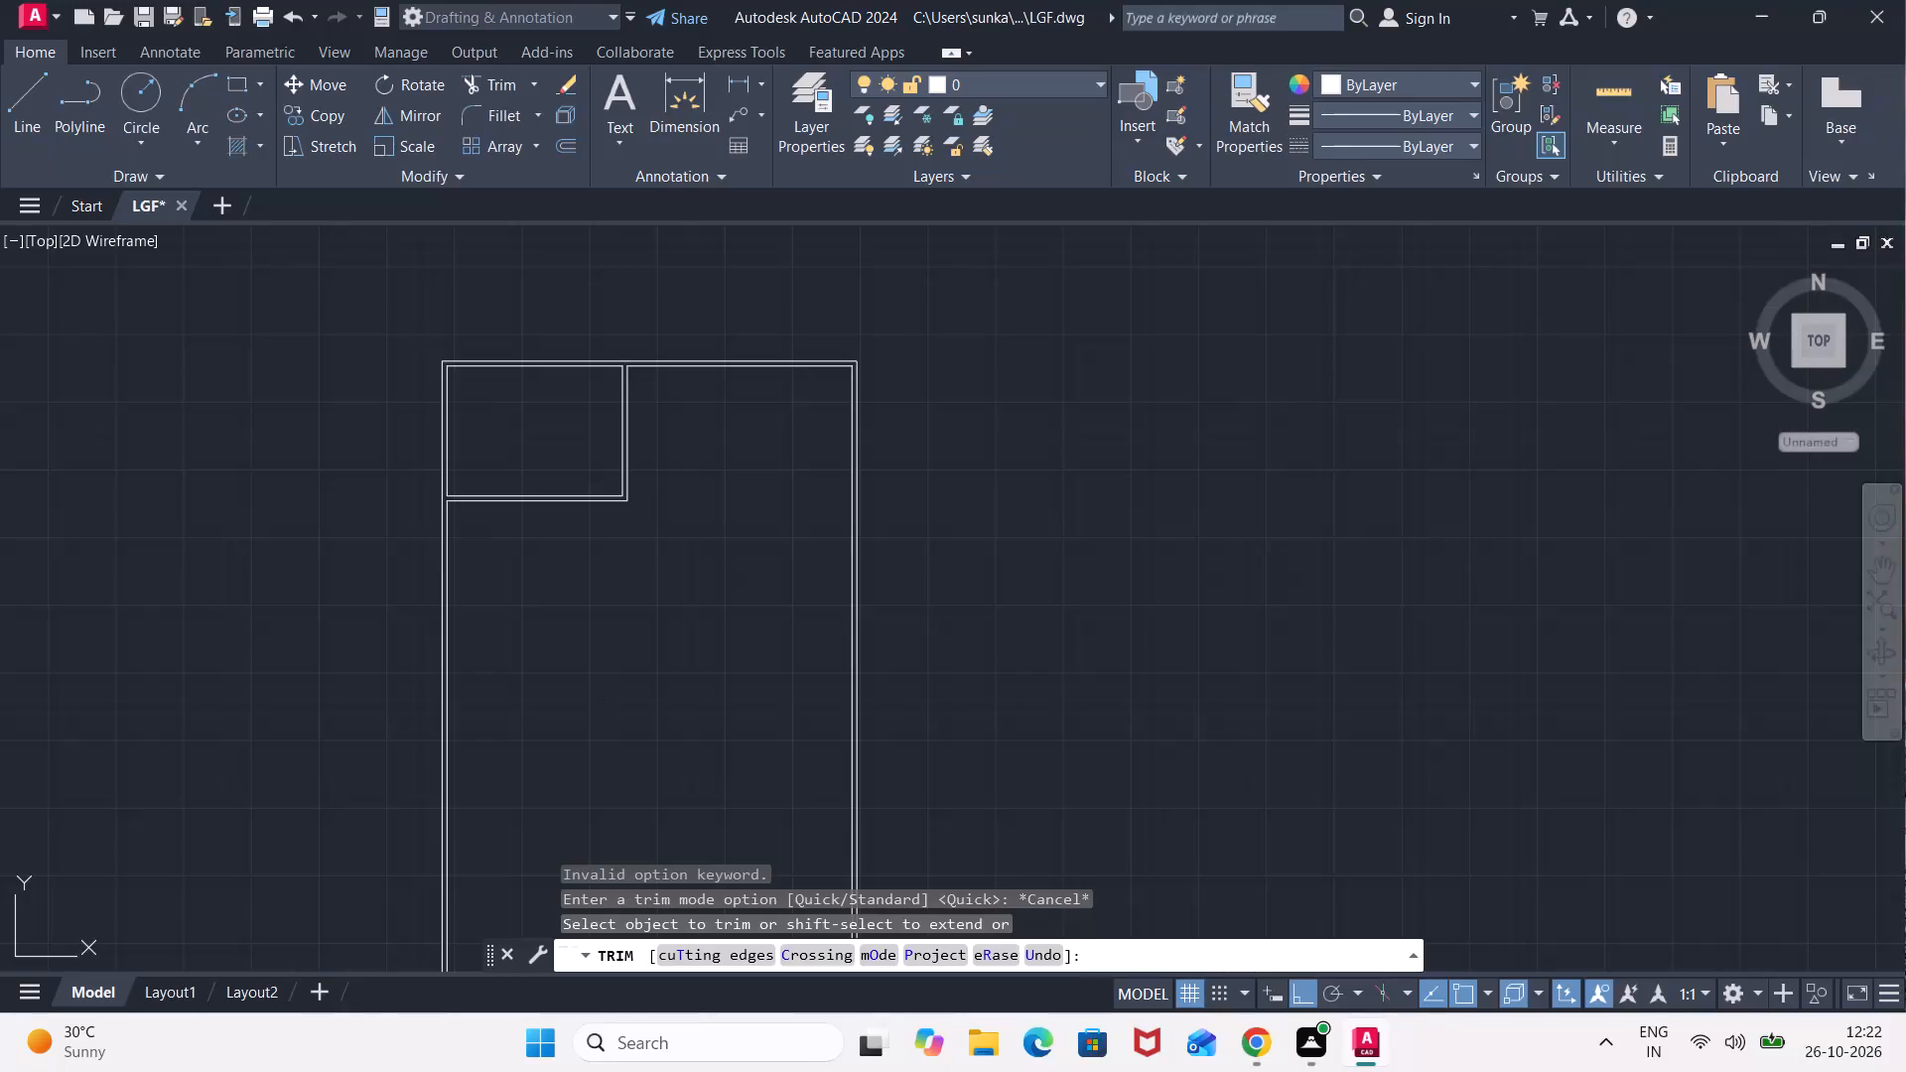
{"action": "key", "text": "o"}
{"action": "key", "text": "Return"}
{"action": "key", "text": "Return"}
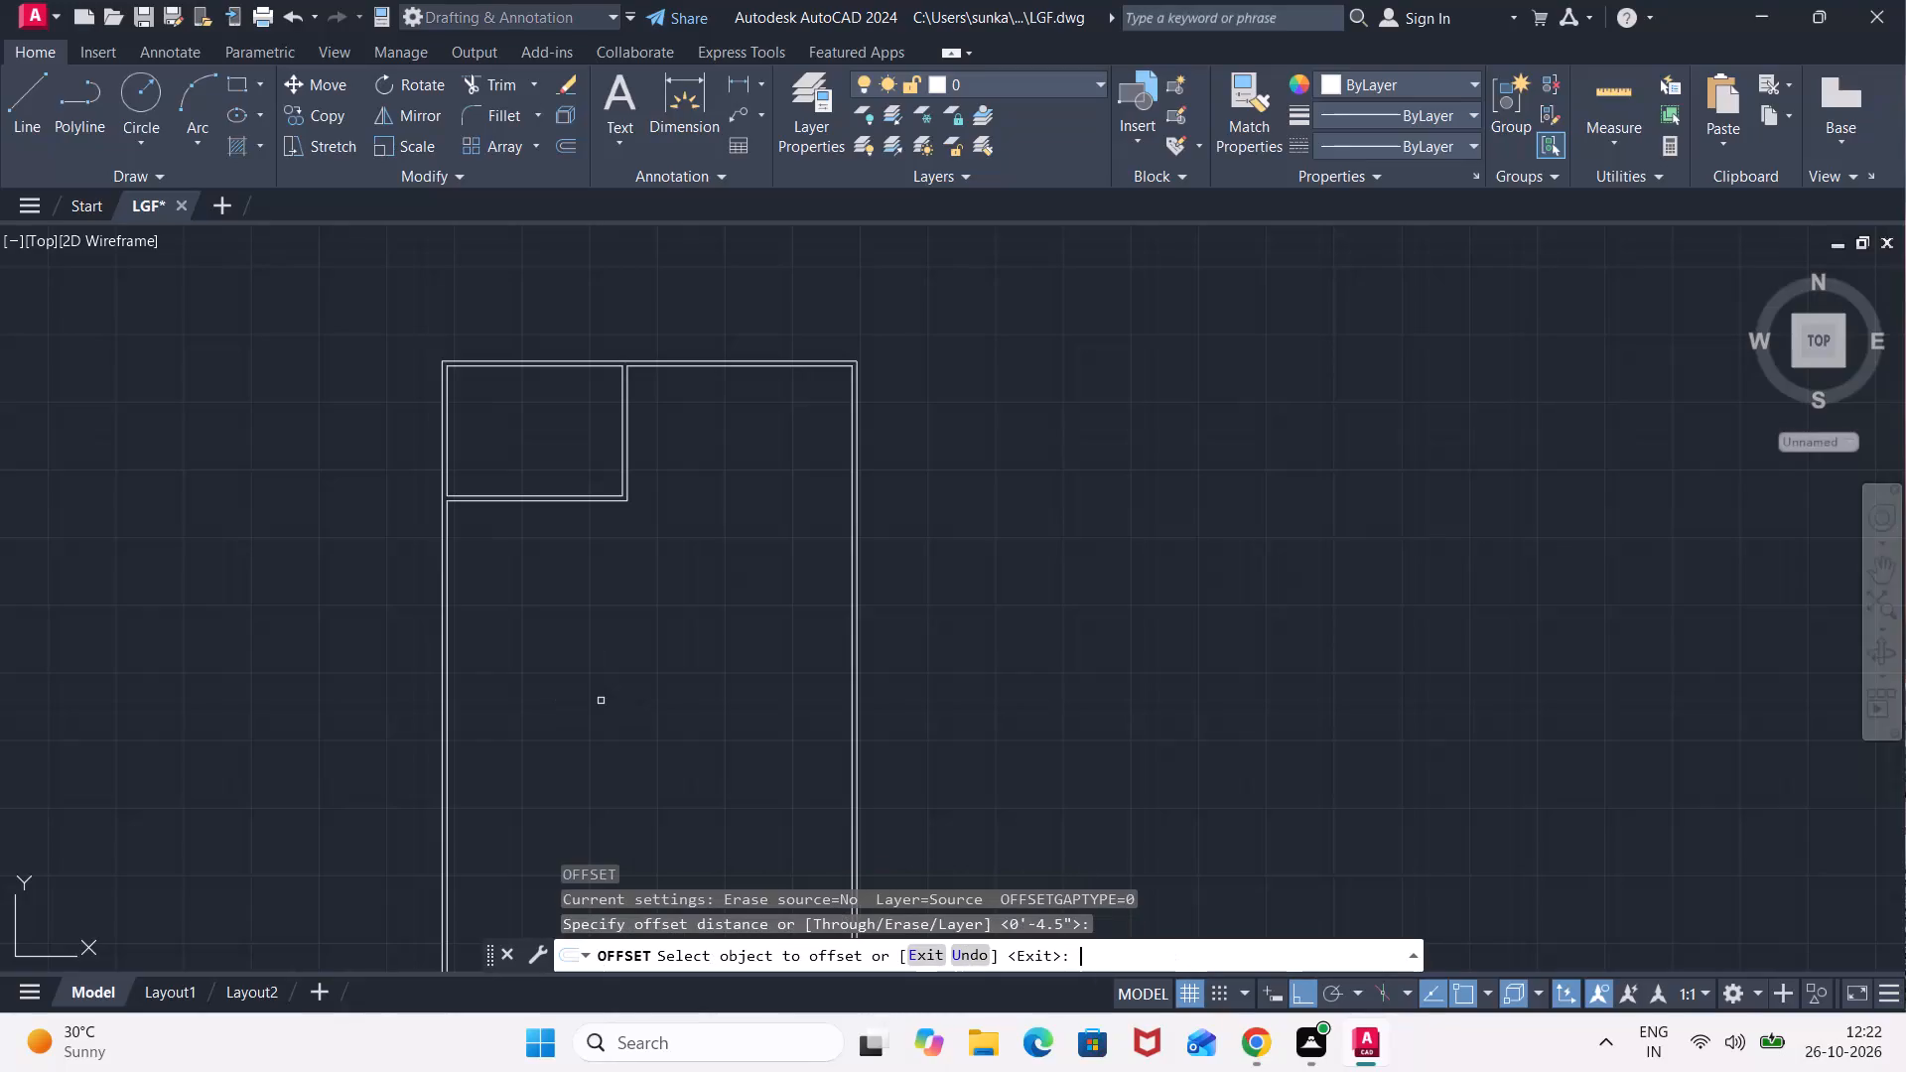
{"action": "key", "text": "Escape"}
Offset the left wall's inner line below the horizontal partition 3'6" to the right.
{"action": "key", "text": "o"}
{"action": "key", "text": "Return"}
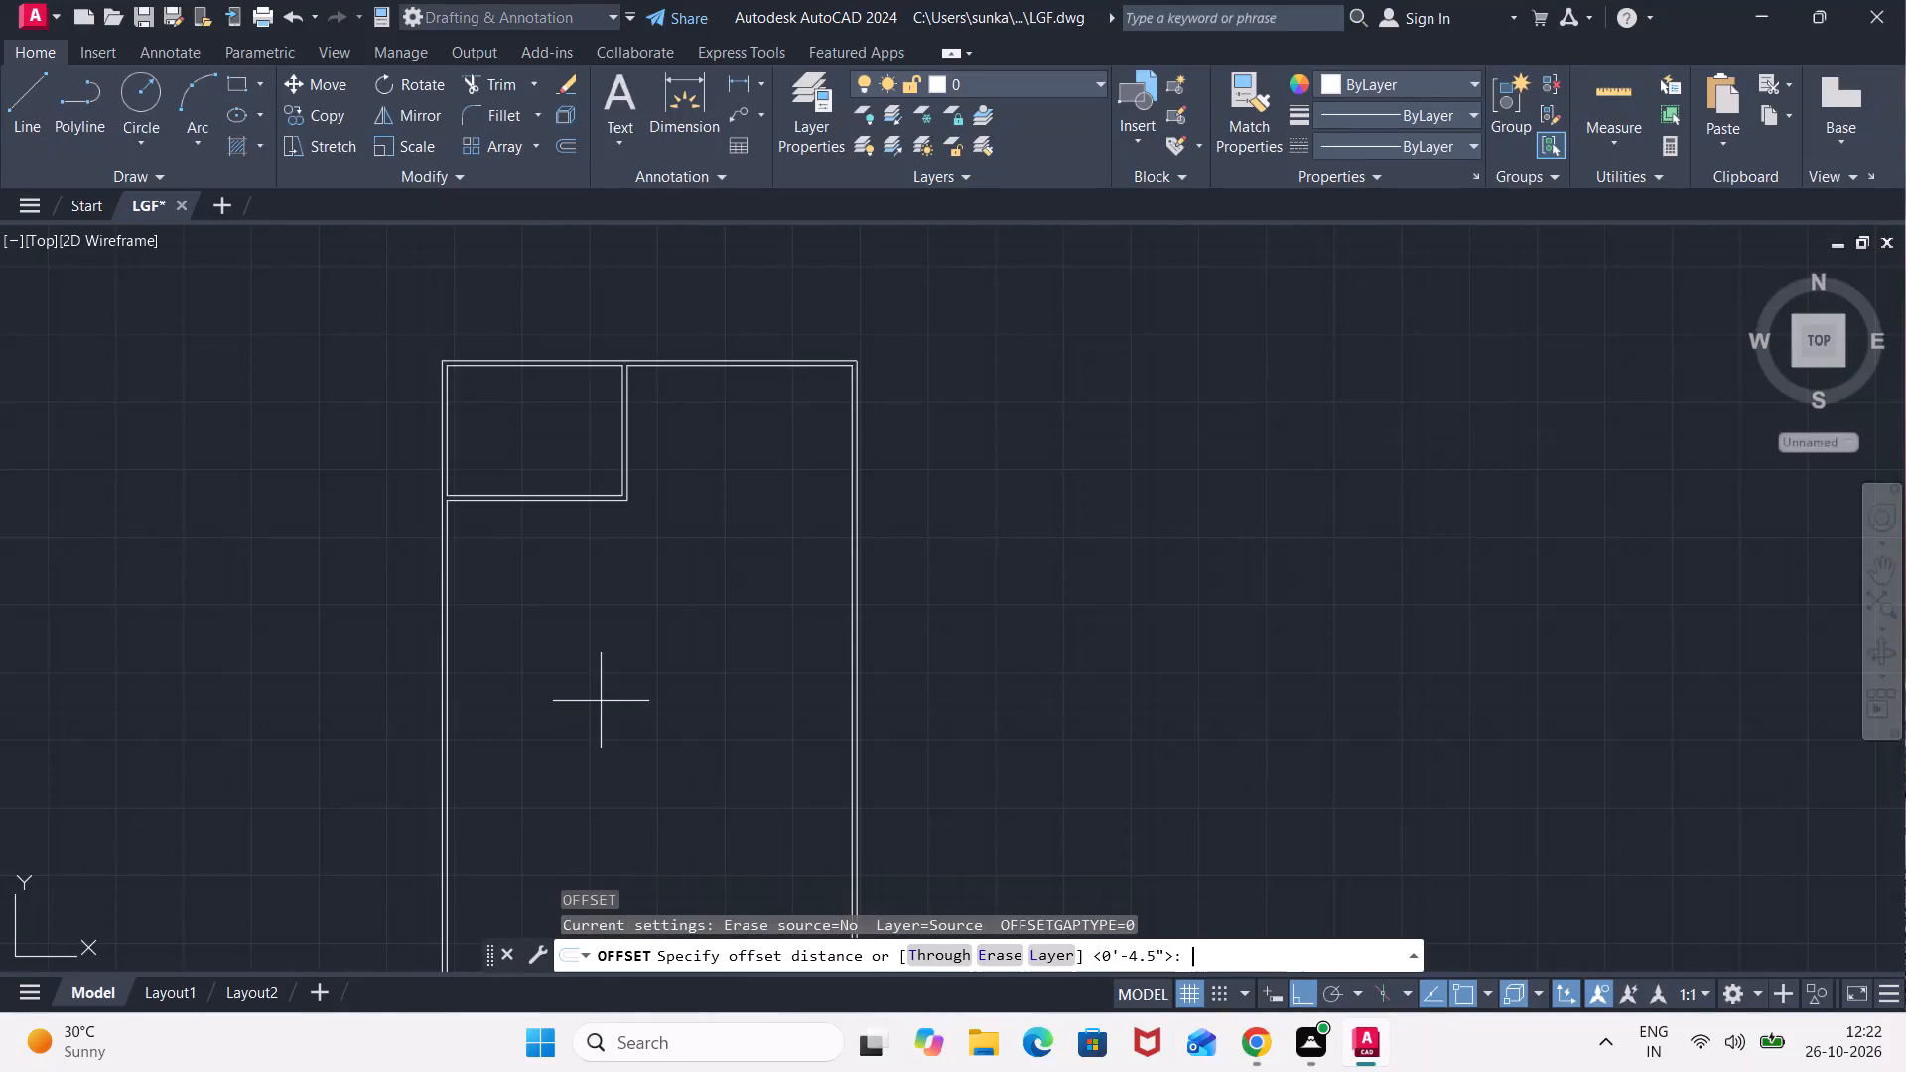
{"action": "key", "text": "3"}
{"action": "type", "text": "'6\""}
{"action": "key", "text": "Return"}
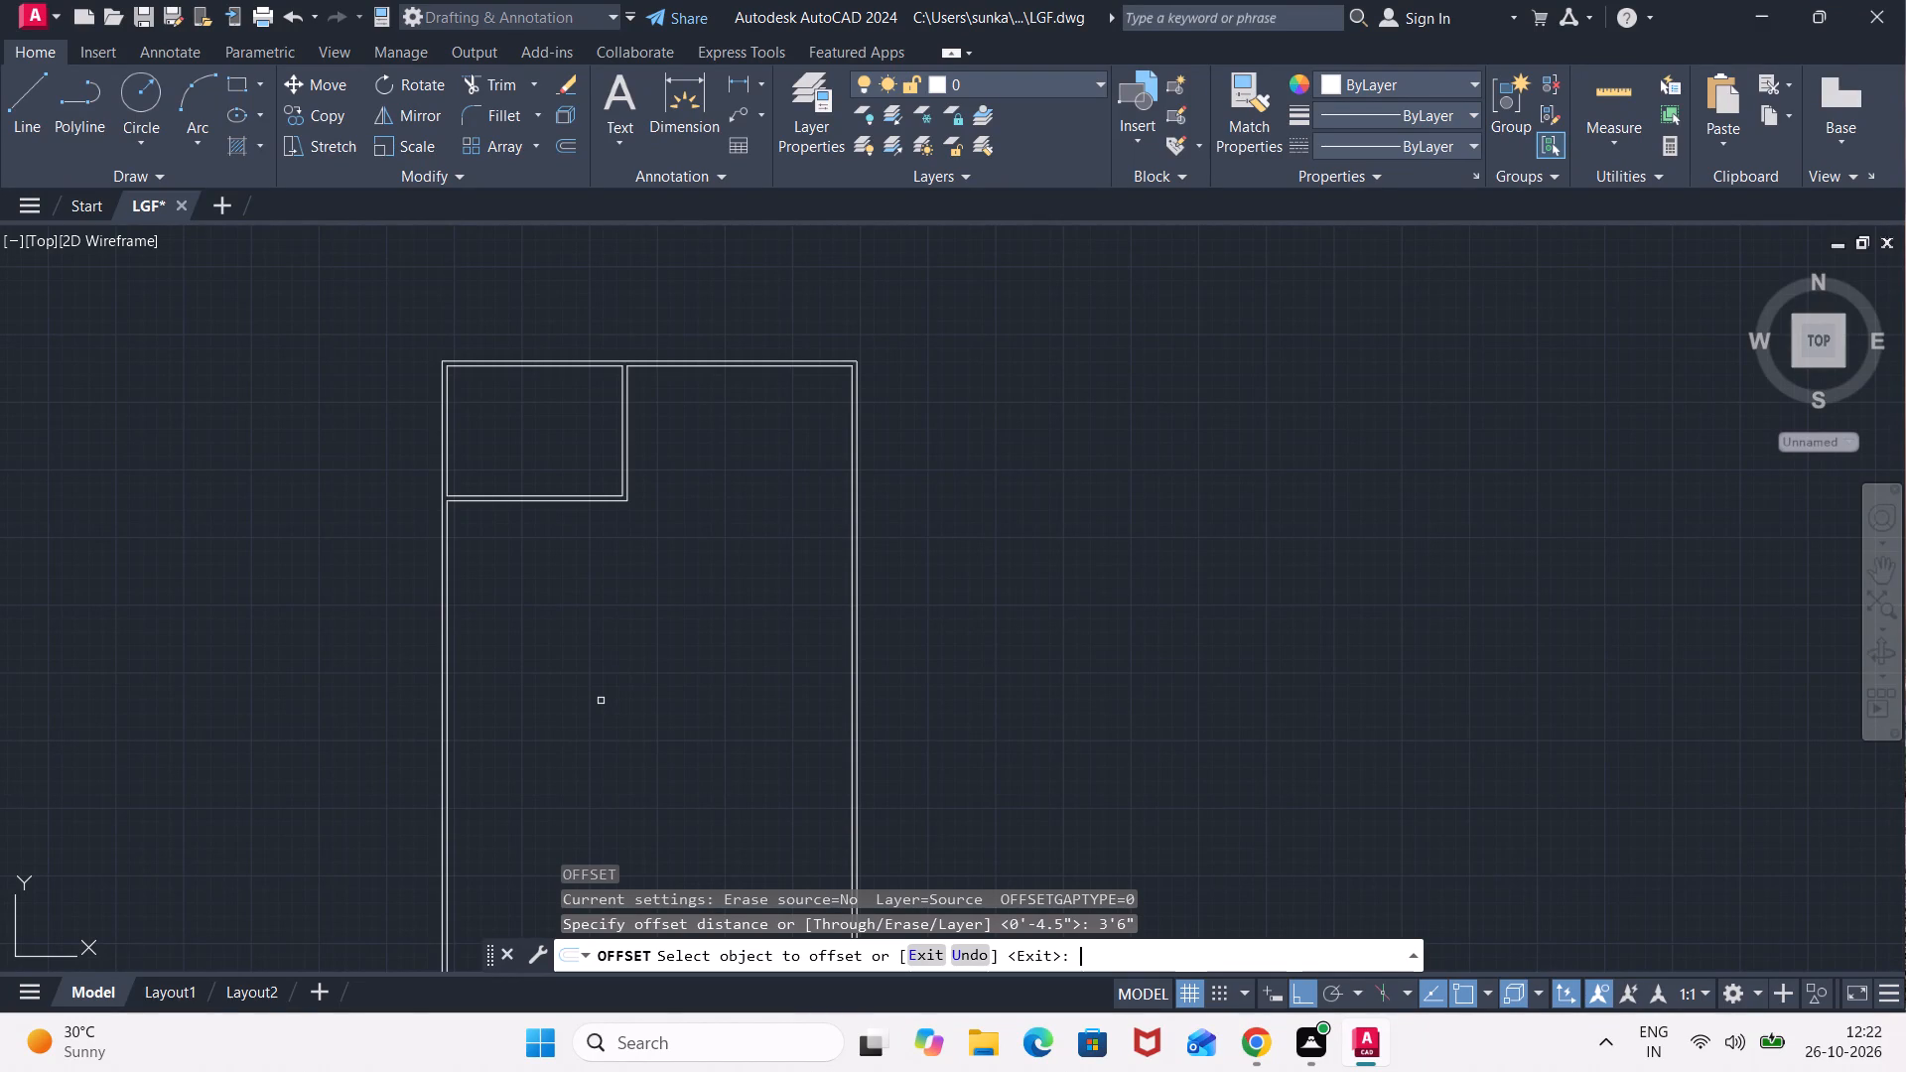
{"action": "left_click", "coordinate": [449, 762]}
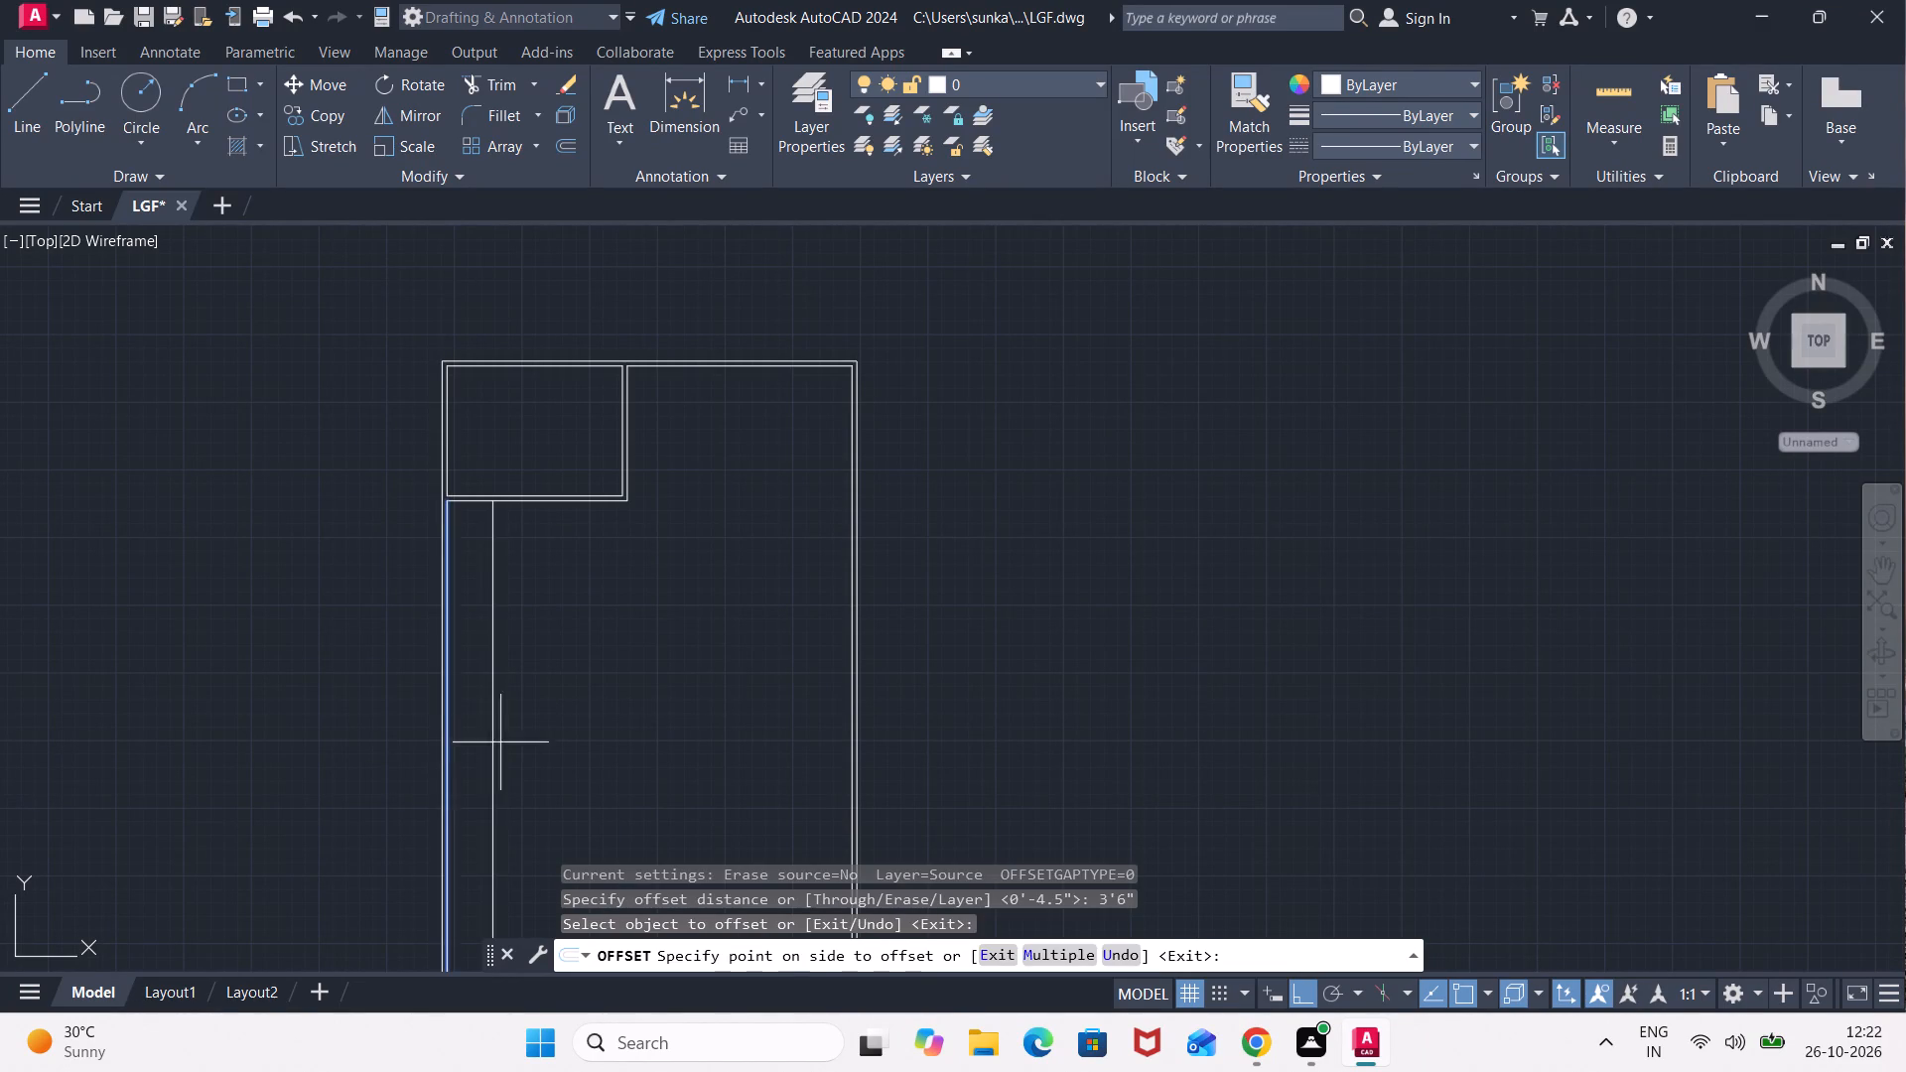
{"action": "left_click", "coordinate": [594, 725]}
{"action": "middle_click_drag", "start_coordinate": [595, 719], "coordinate": [418, 569]}
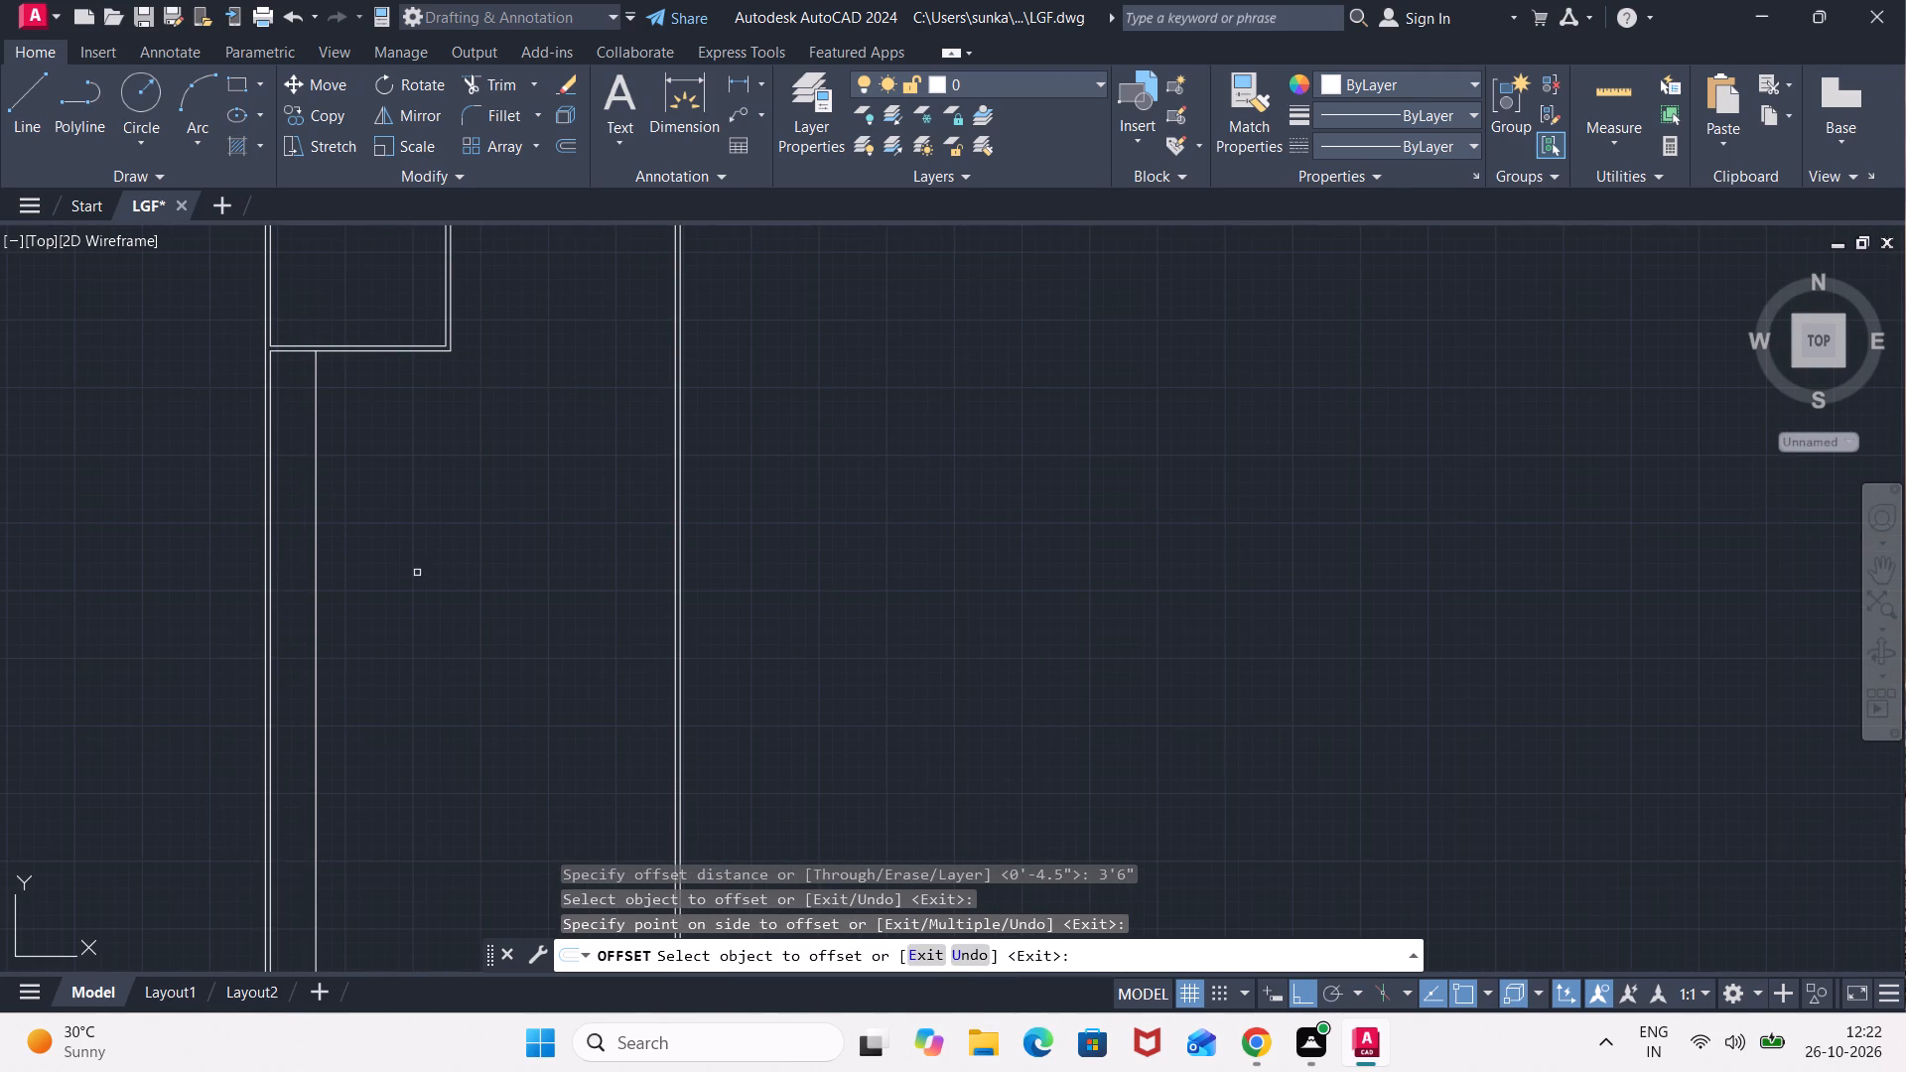
{"action": "key", "text": "space"}
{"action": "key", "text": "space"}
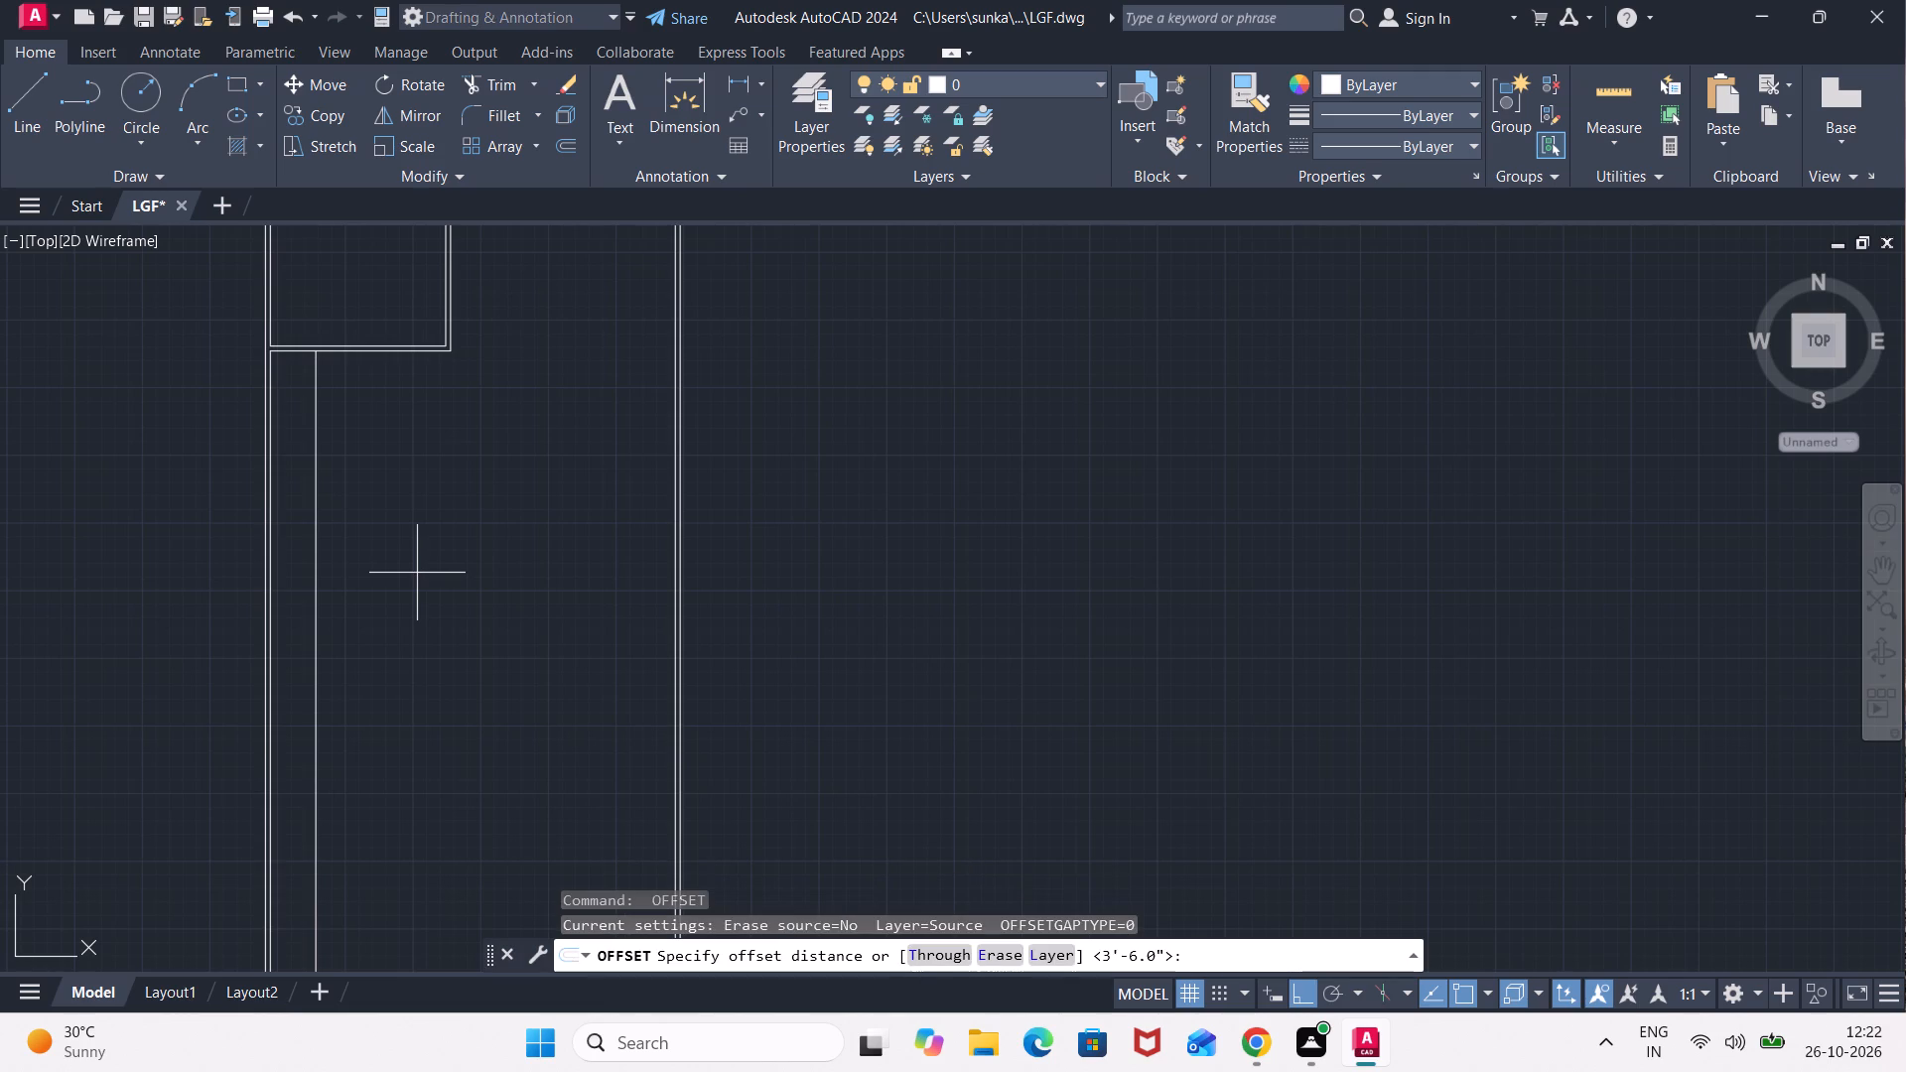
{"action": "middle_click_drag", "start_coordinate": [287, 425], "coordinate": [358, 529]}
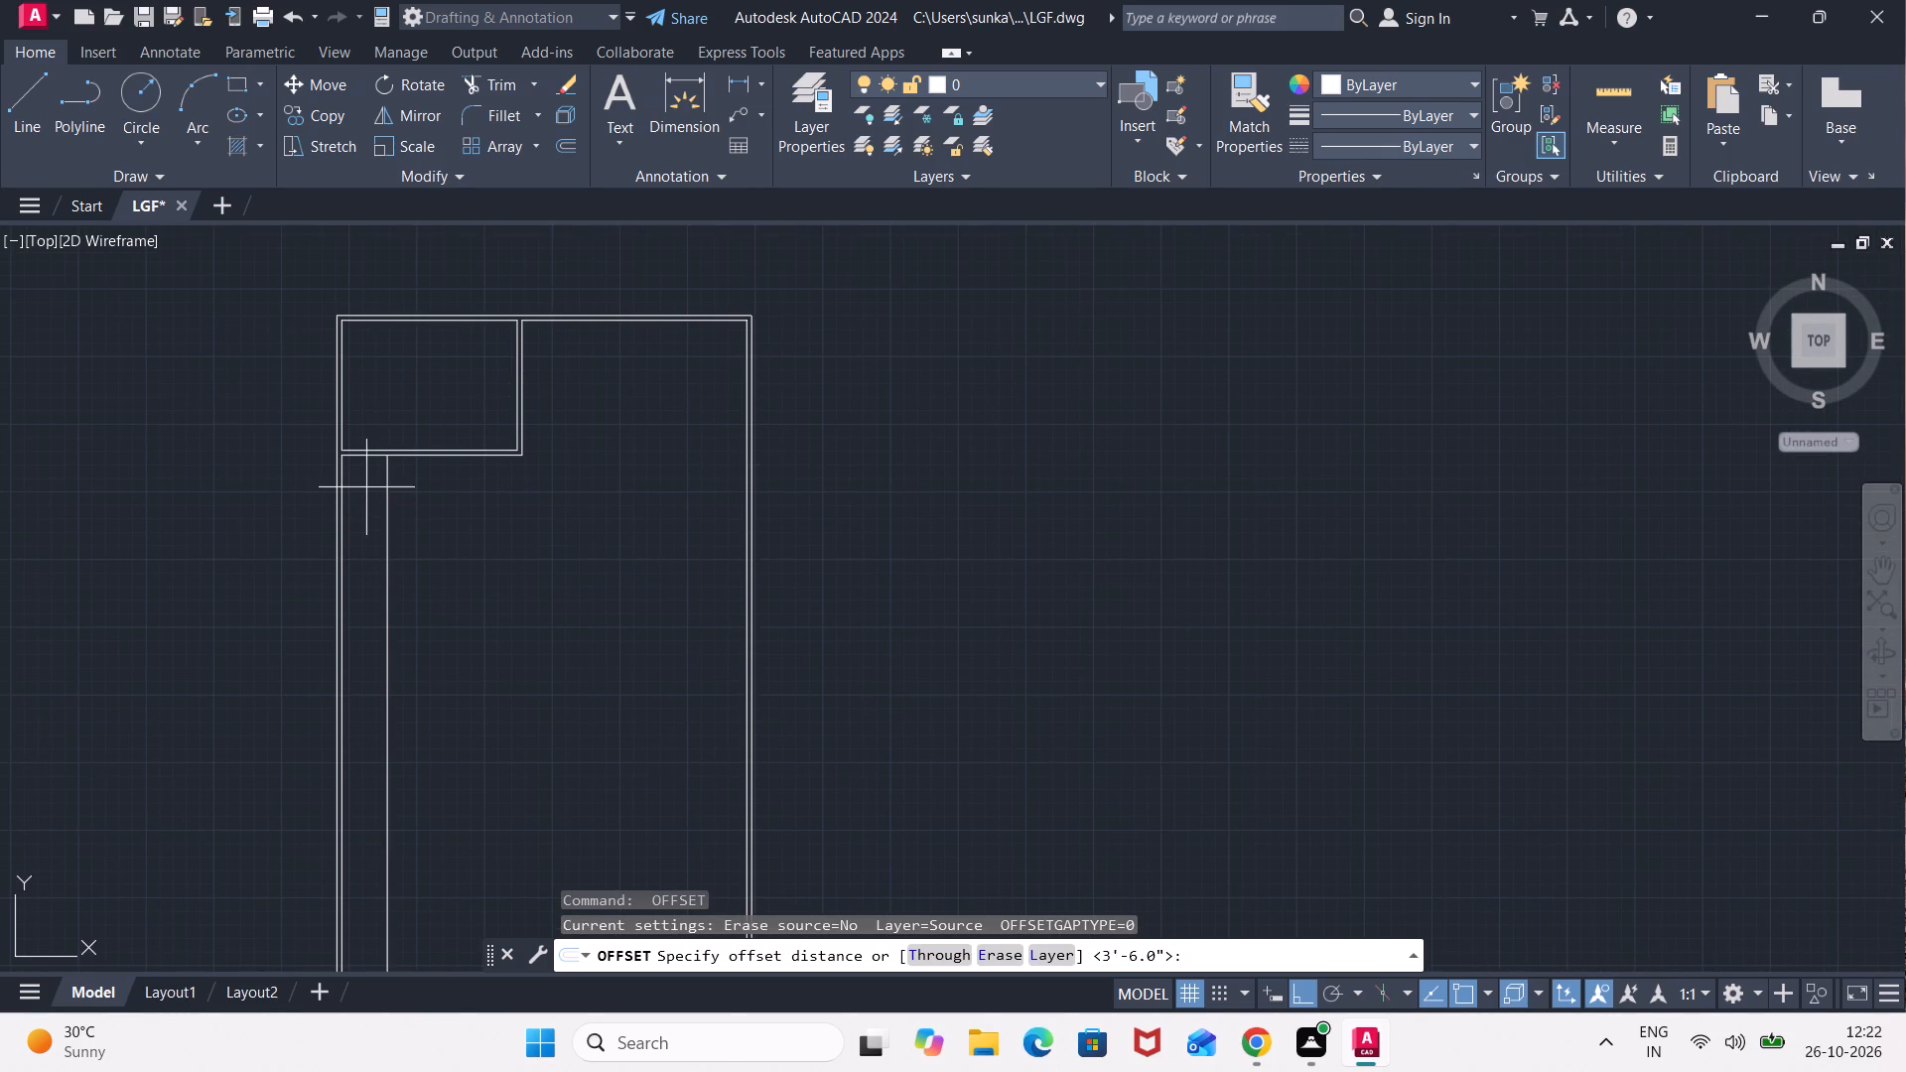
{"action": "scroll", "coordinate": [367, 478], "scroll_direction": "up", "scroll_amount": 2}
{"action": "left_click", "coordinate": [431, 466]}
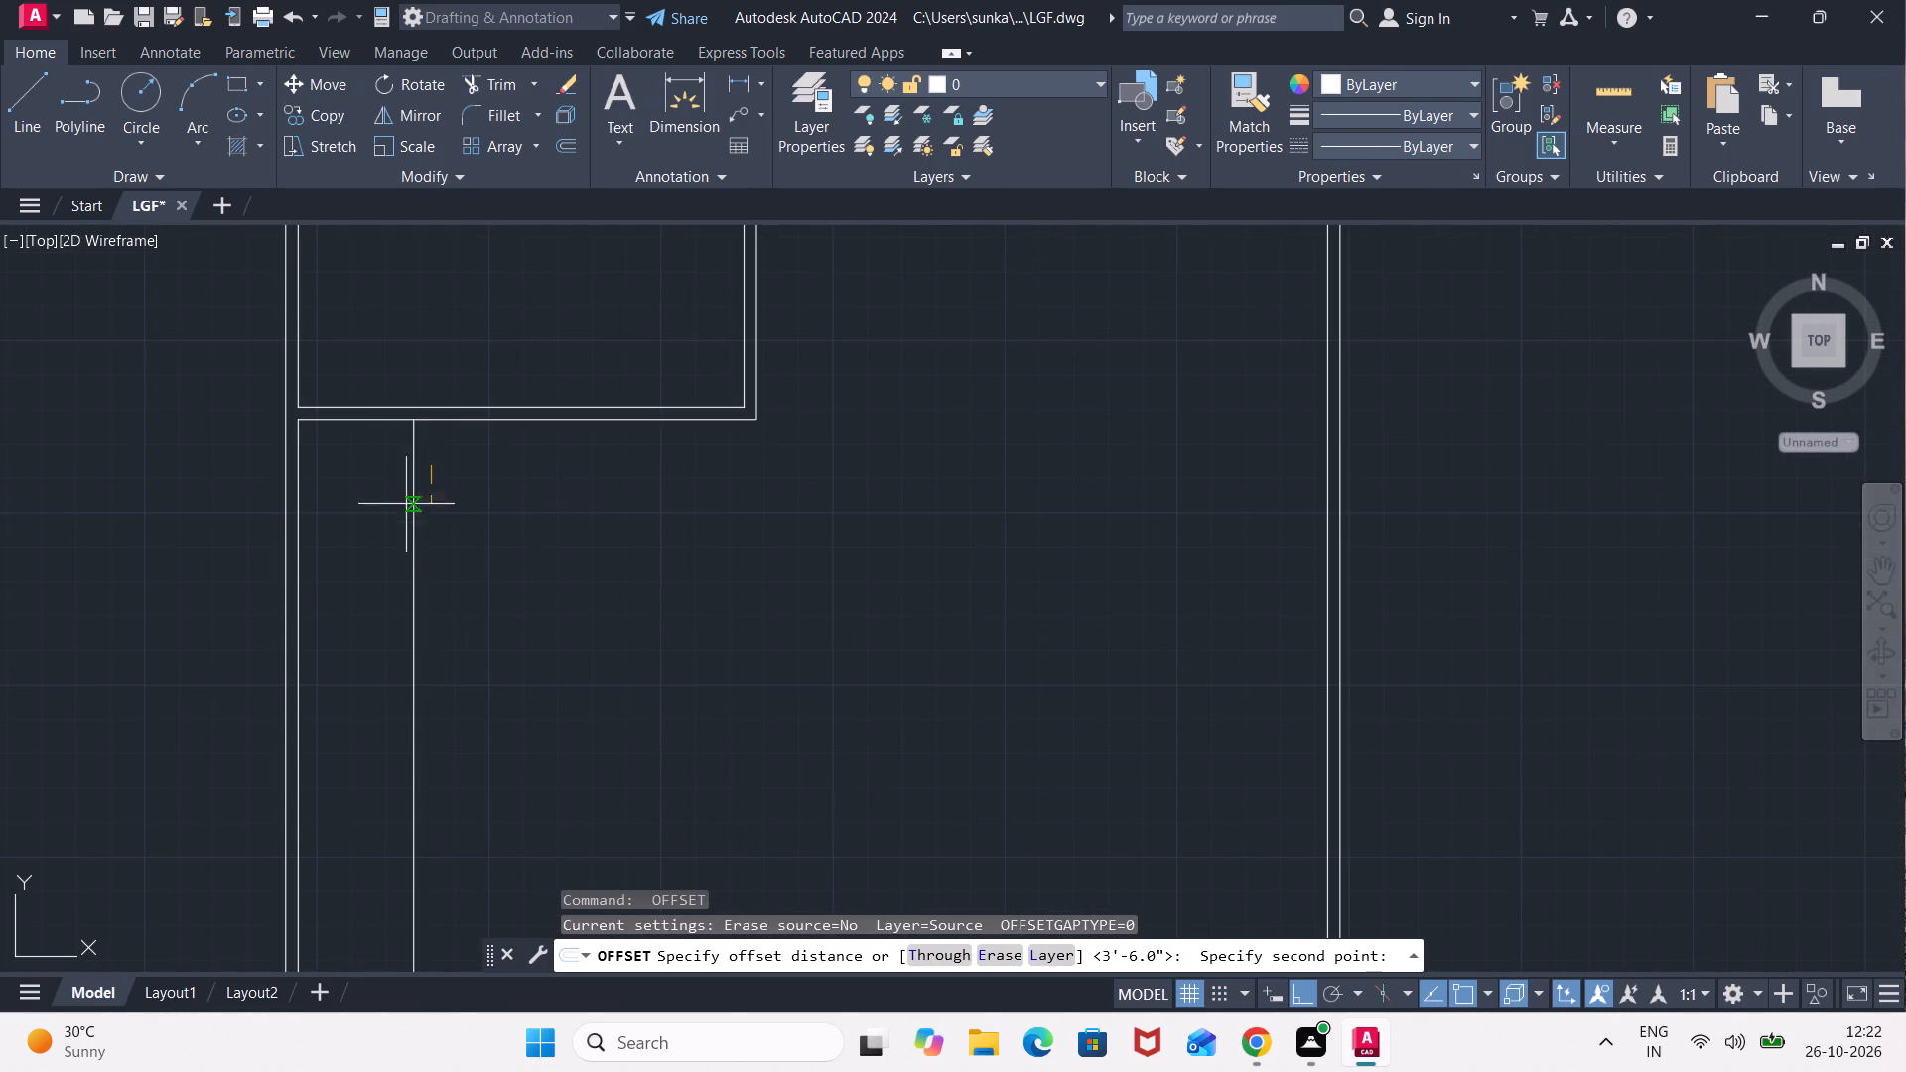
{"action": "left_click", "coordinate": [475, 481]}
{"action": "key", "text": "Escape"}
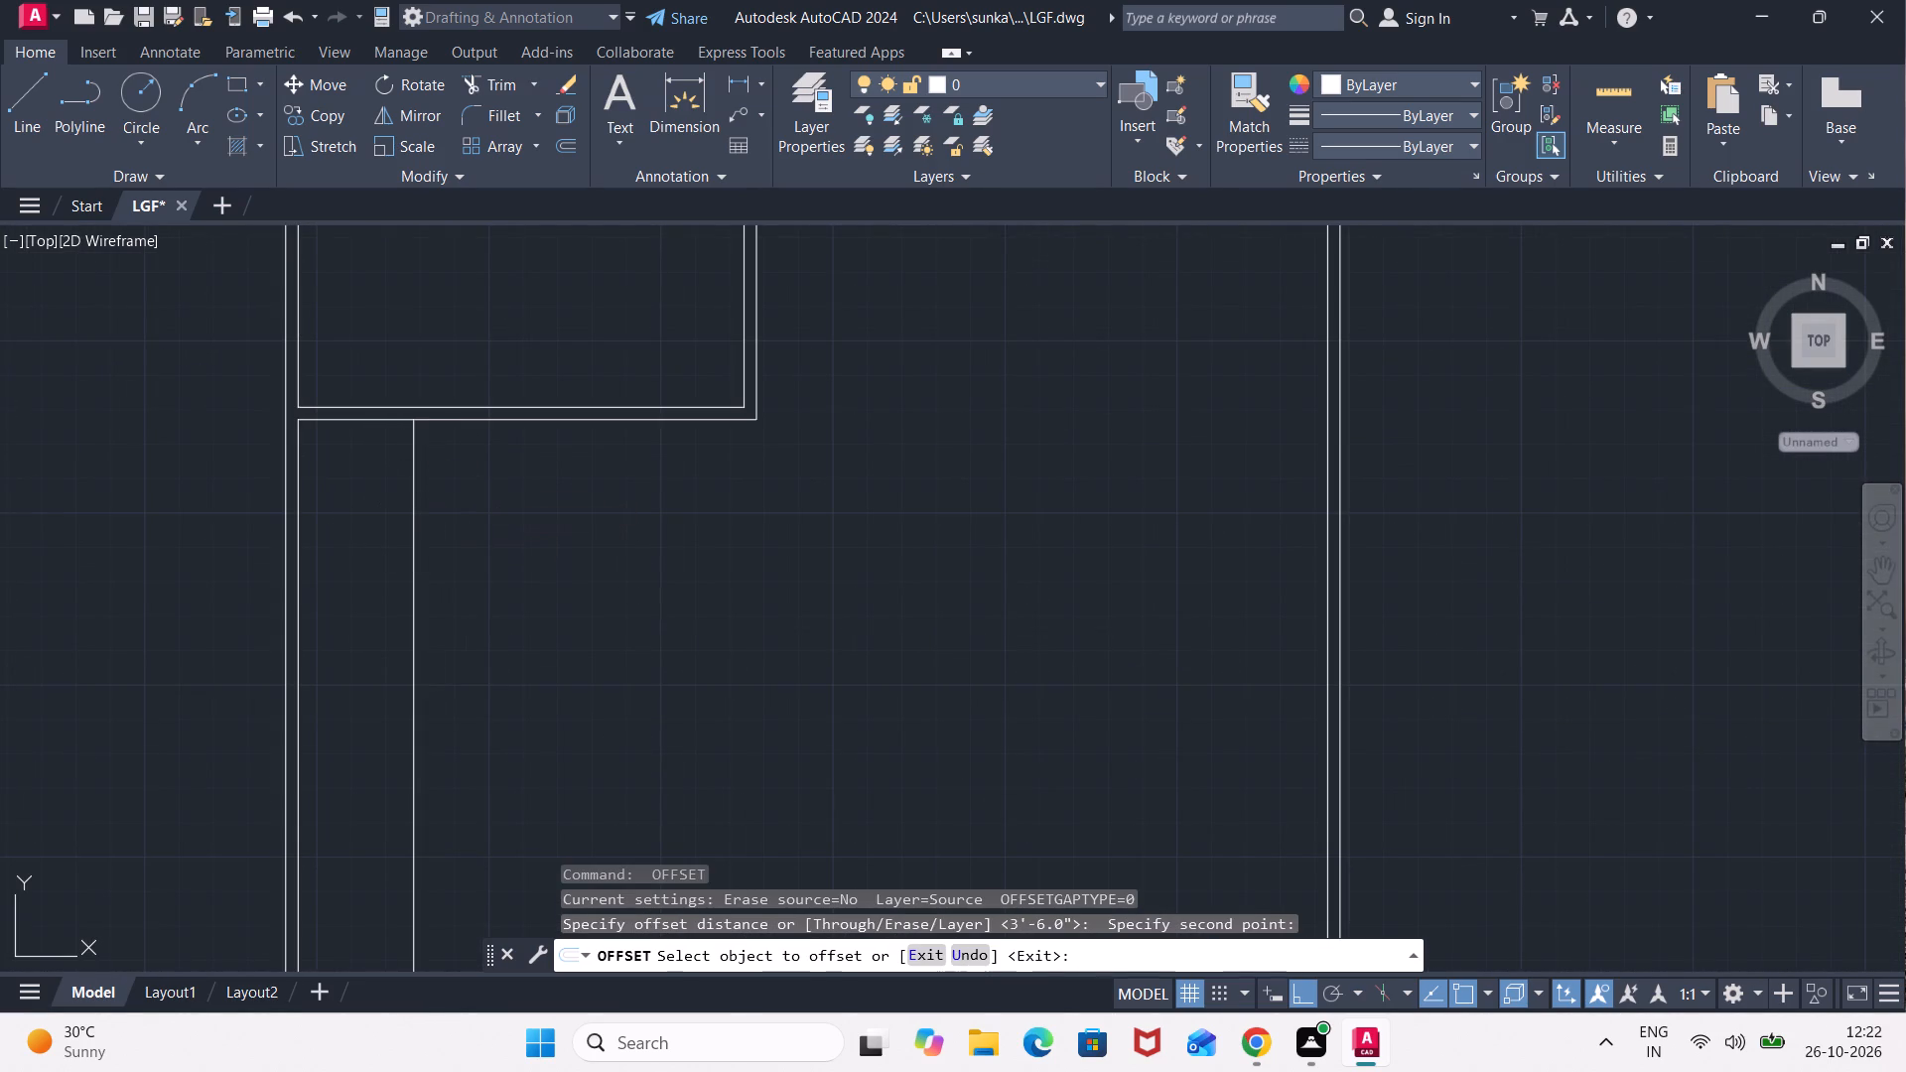
Offset the new vertical line below the horizontal partition 4.5" to the right to form a wall.
{"action": "key", "text": "o"}
{"action": "key", "text": "Return"}
{"action": "type", "text": "4.5\""}
{"action": "key", "text": "Return"}
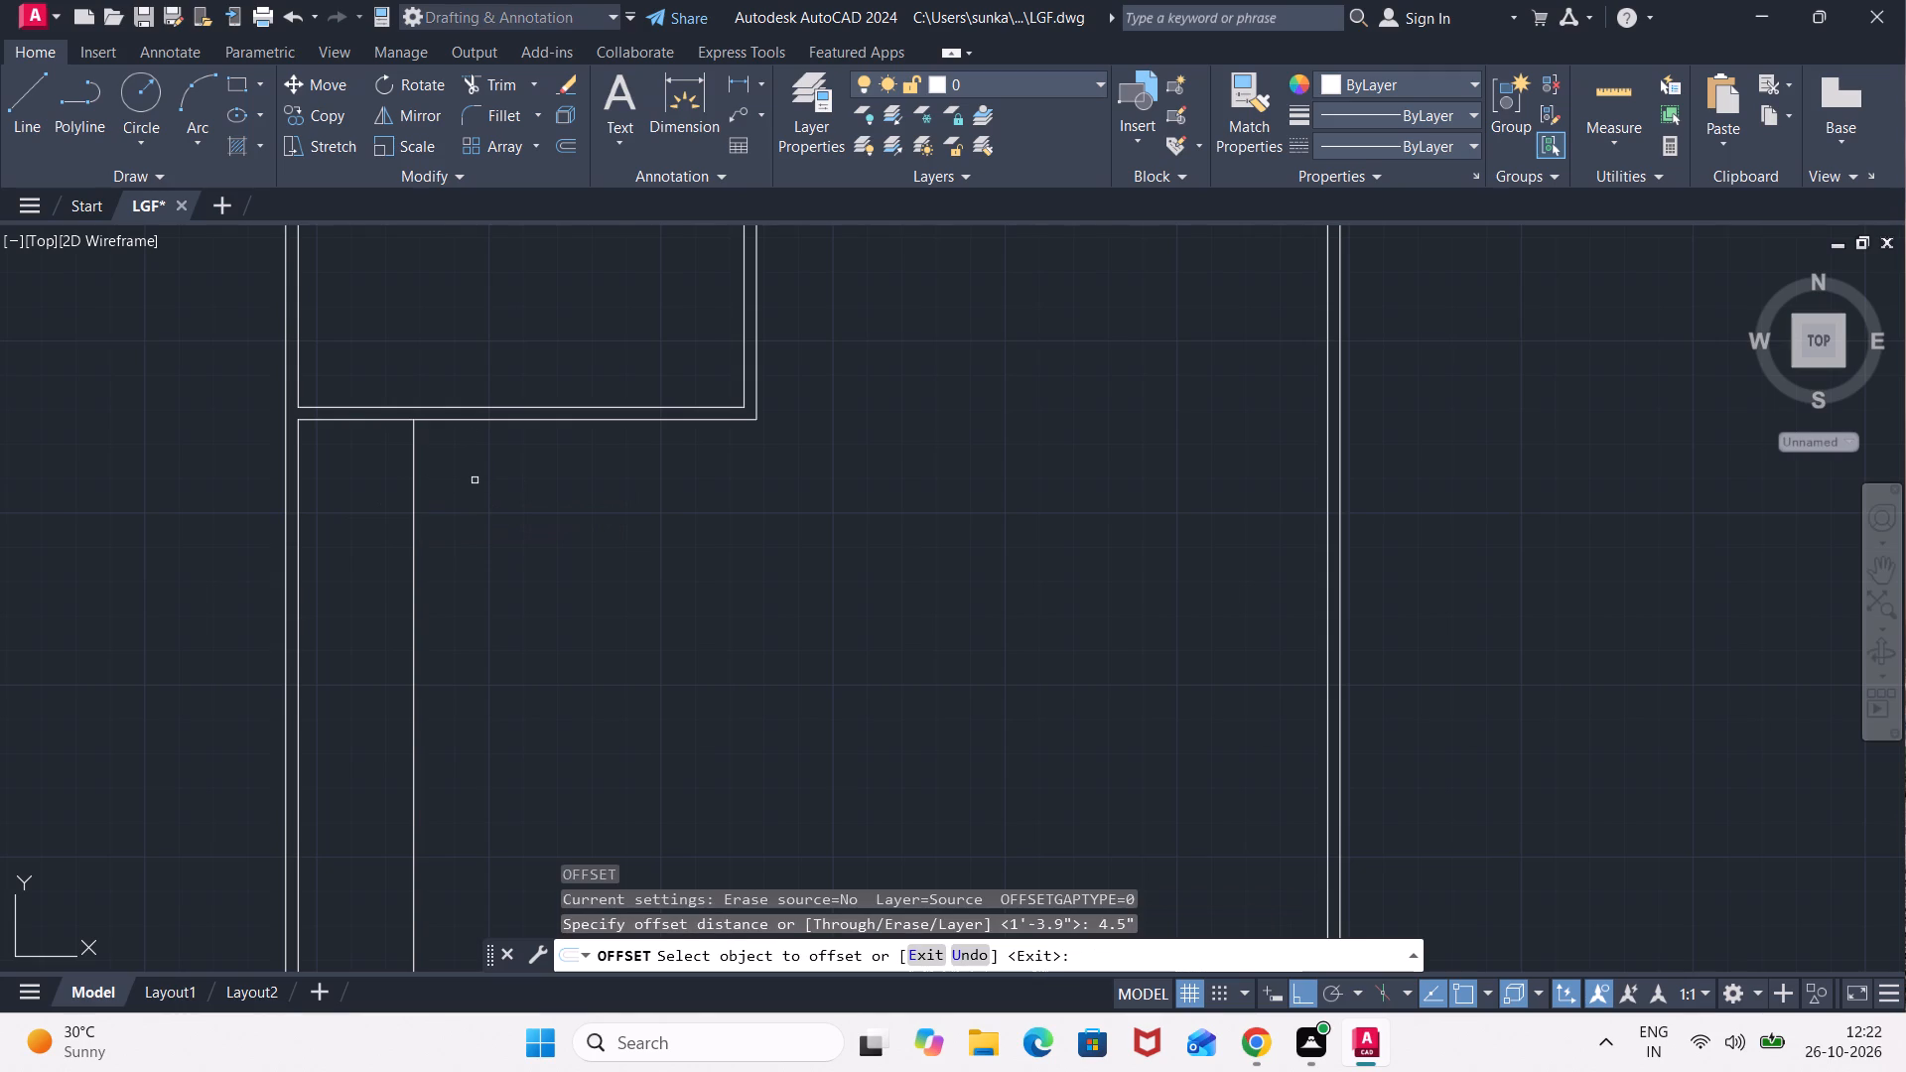
{"action": "left_click", "coordinate": [411, 540]}
{"action": "left_click", "coordinate": [501, 529]}
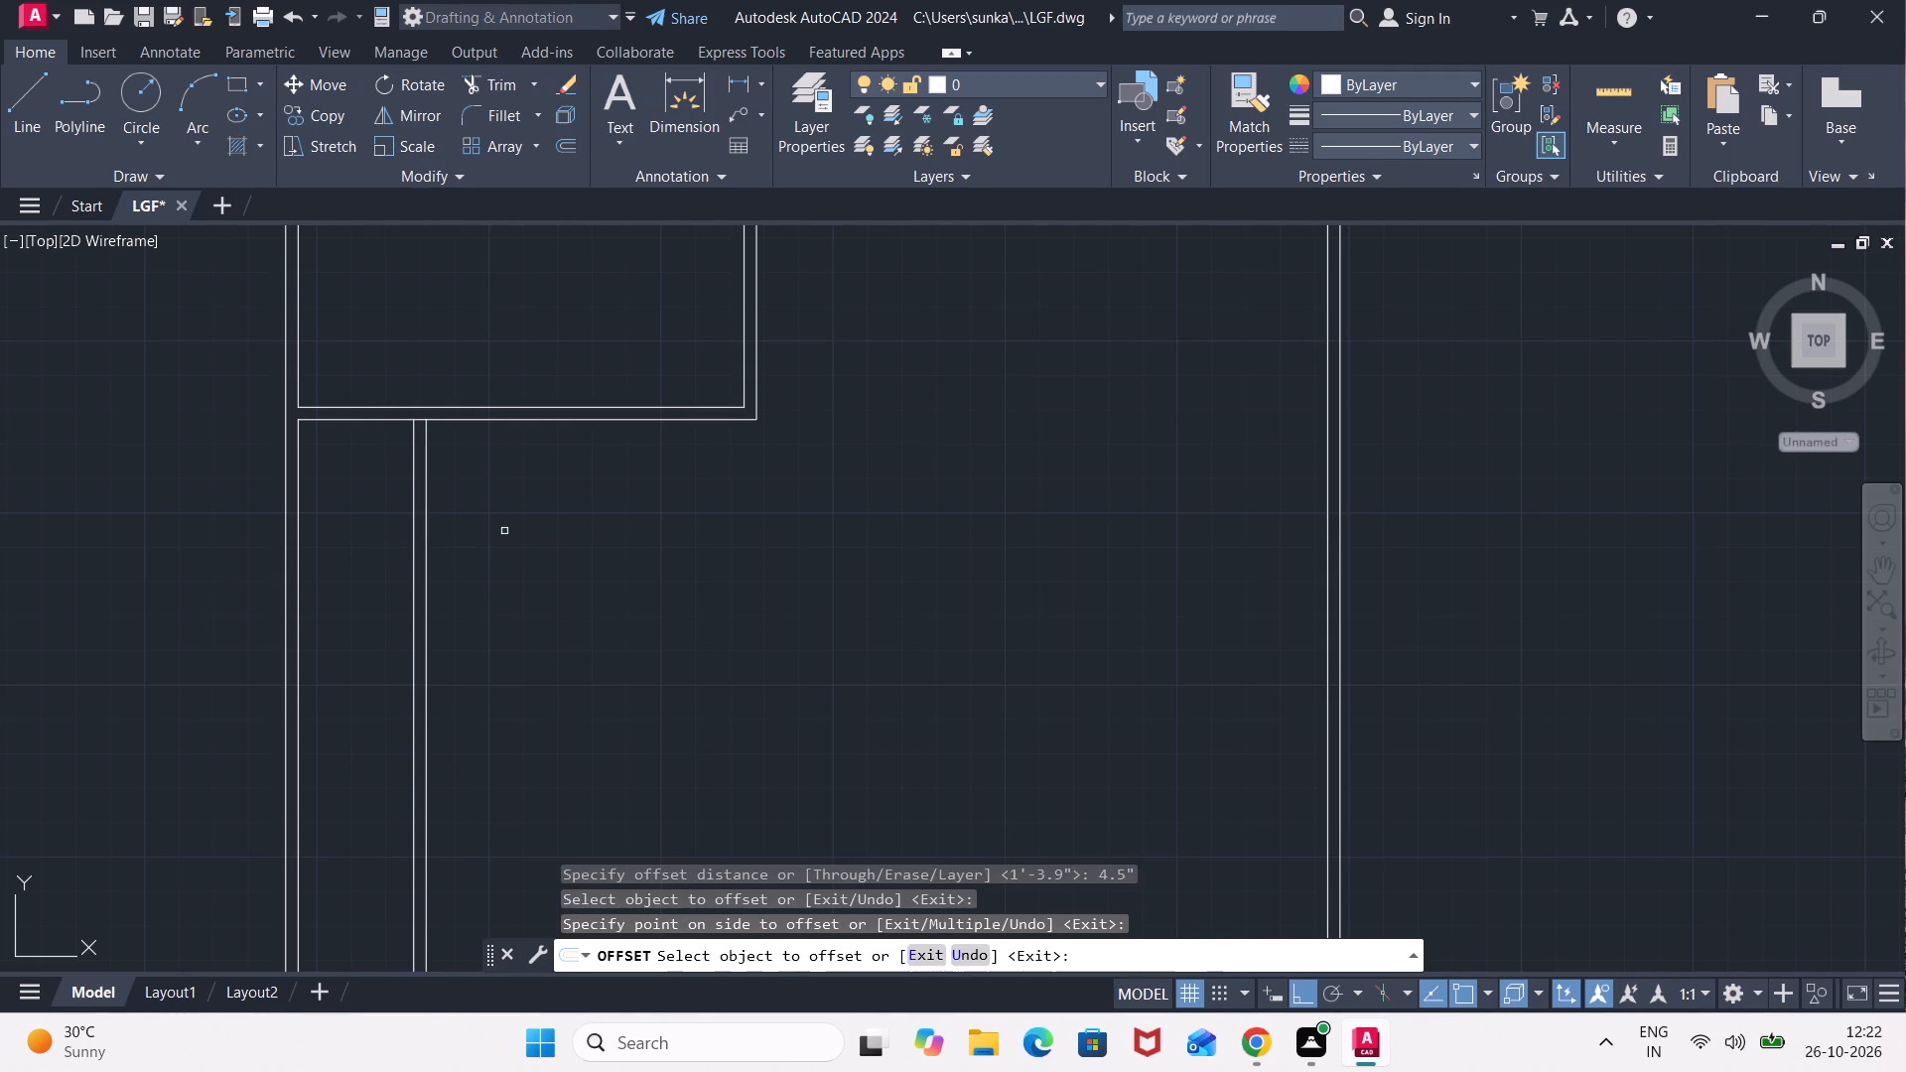
{"action": "key", "text": "space"}
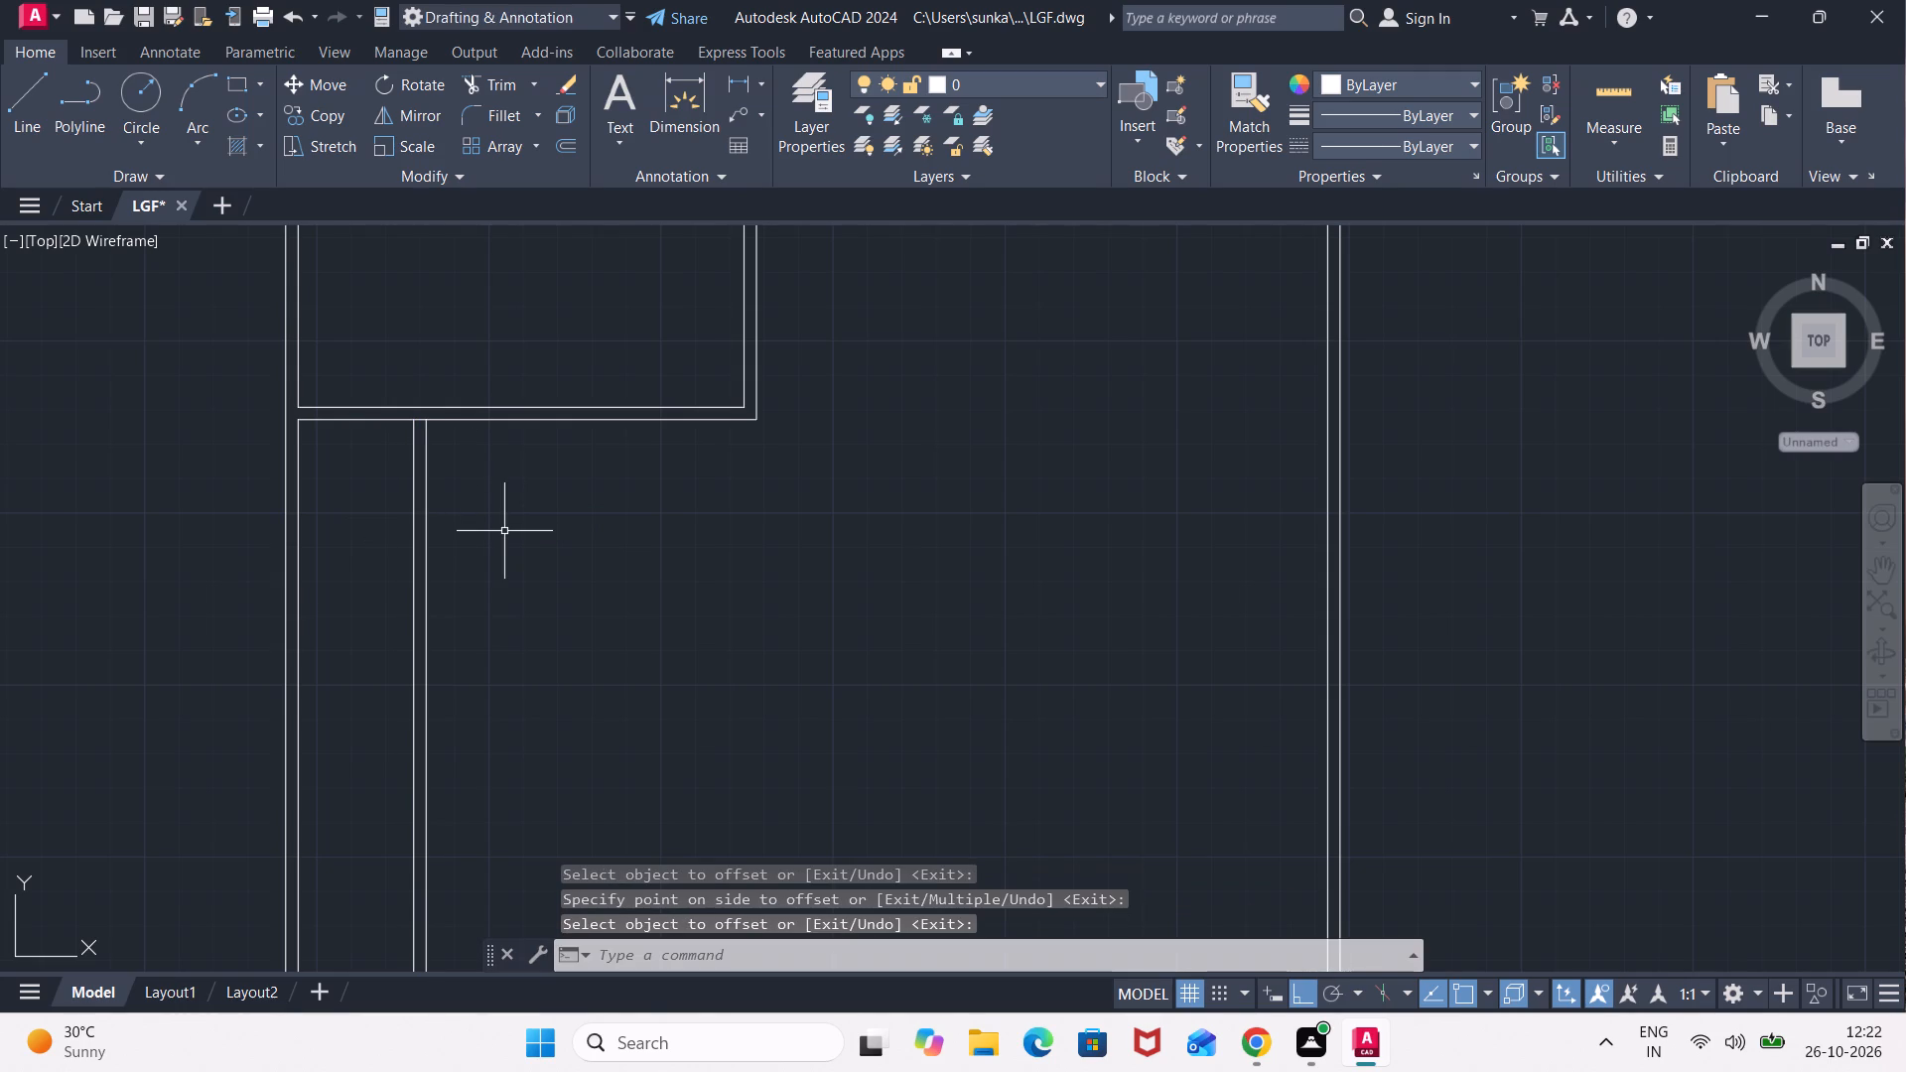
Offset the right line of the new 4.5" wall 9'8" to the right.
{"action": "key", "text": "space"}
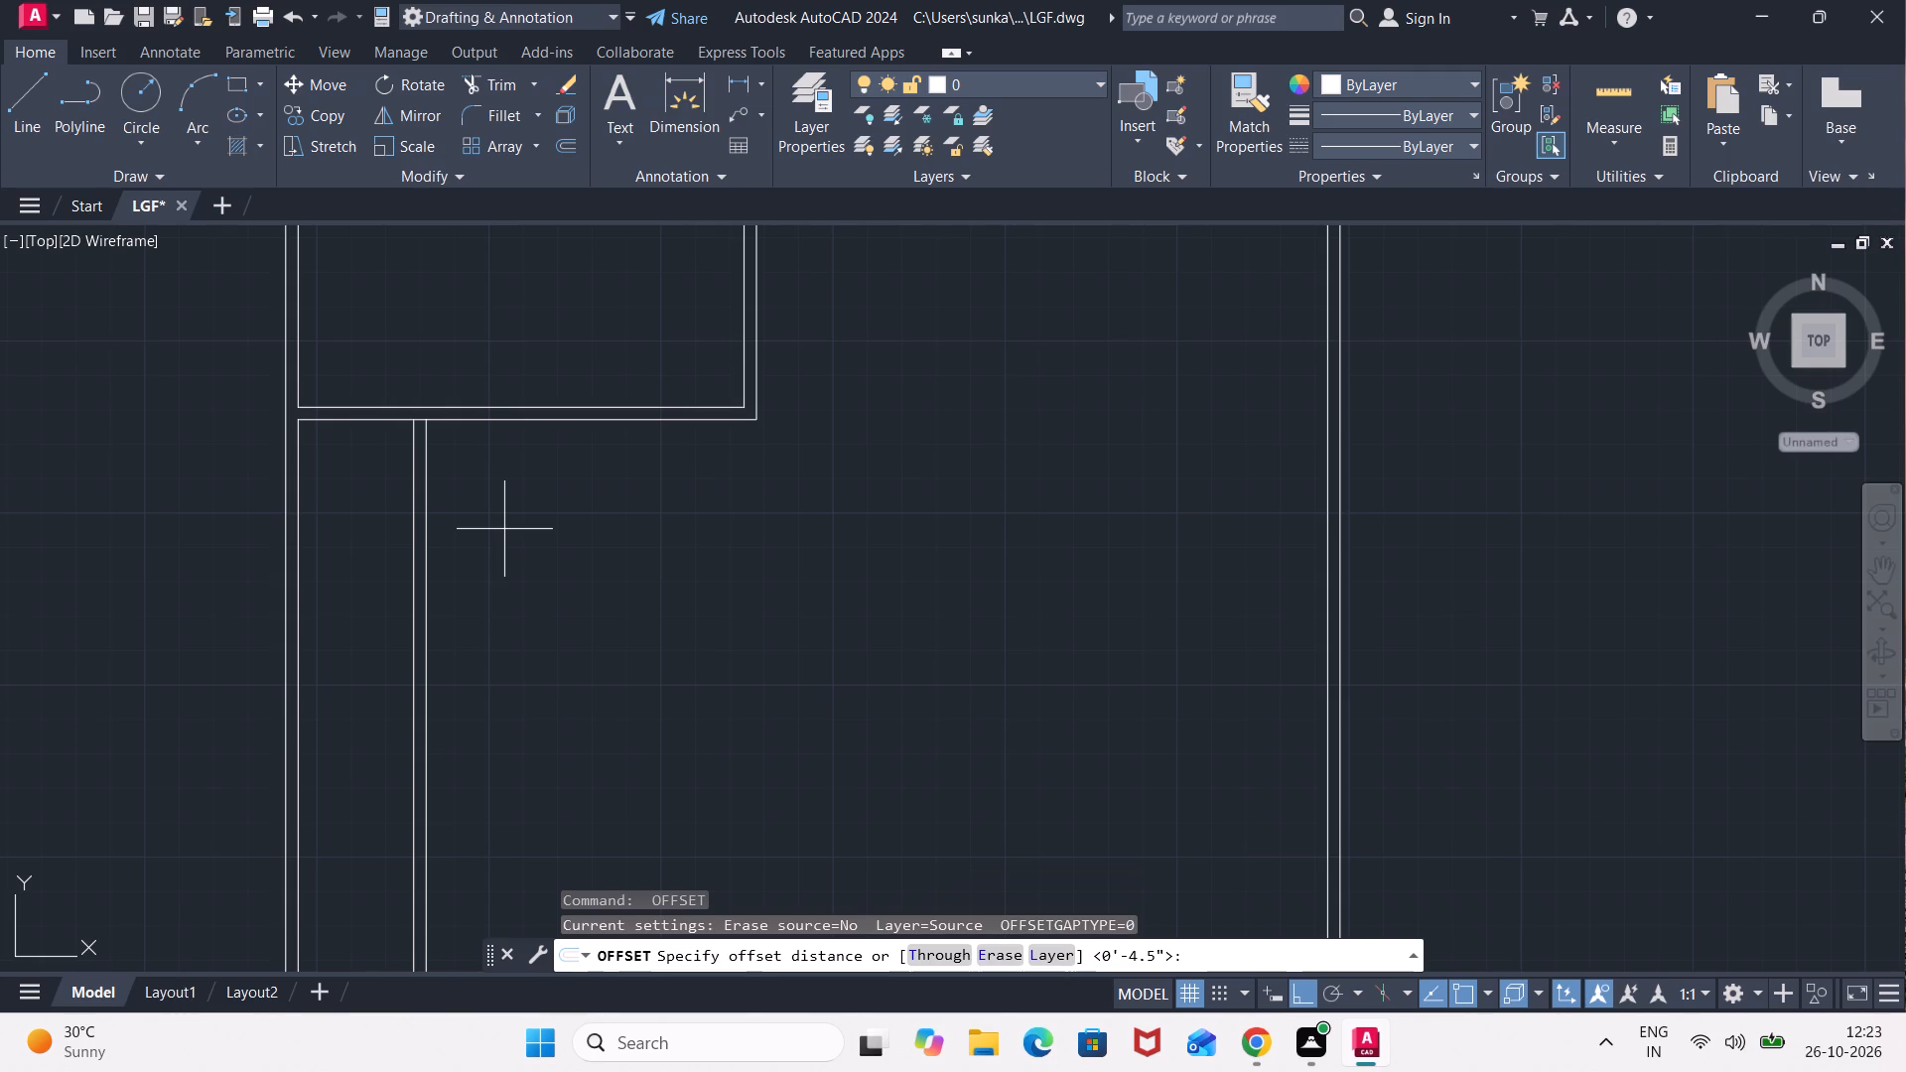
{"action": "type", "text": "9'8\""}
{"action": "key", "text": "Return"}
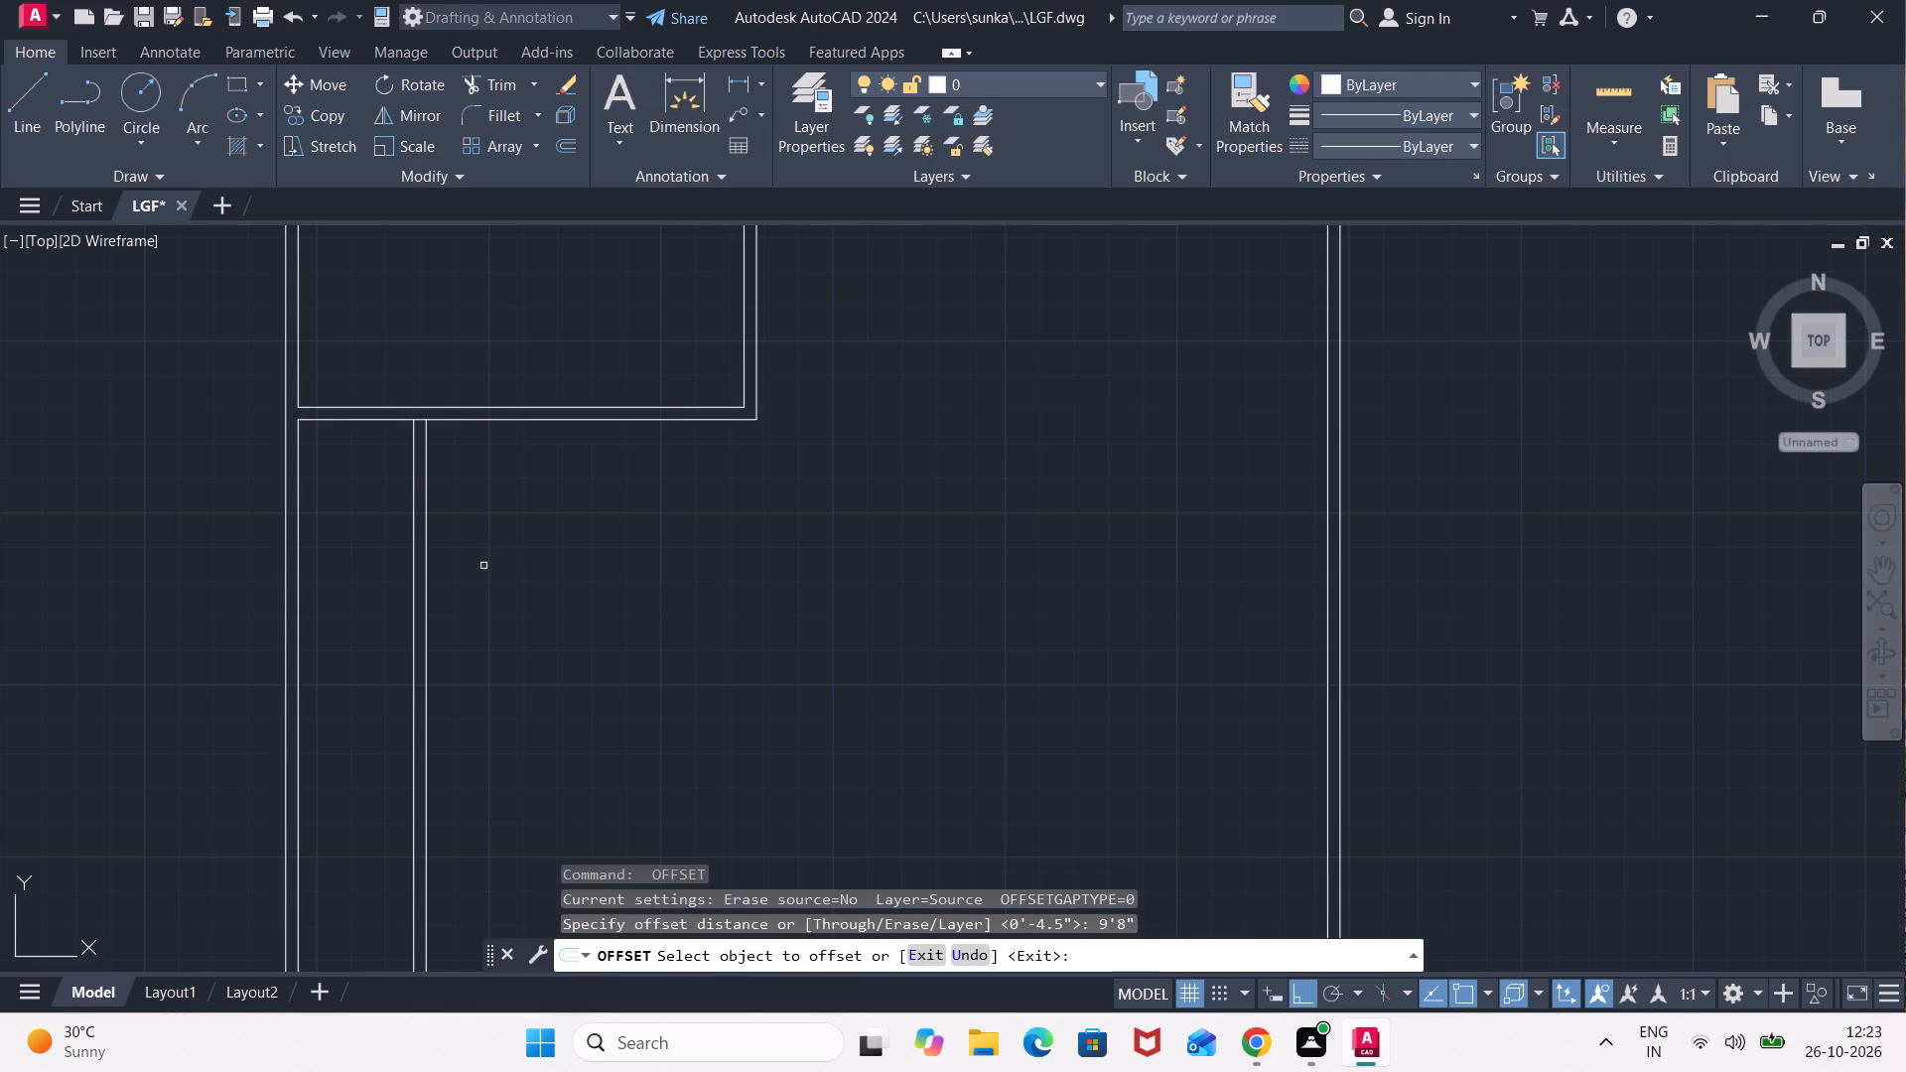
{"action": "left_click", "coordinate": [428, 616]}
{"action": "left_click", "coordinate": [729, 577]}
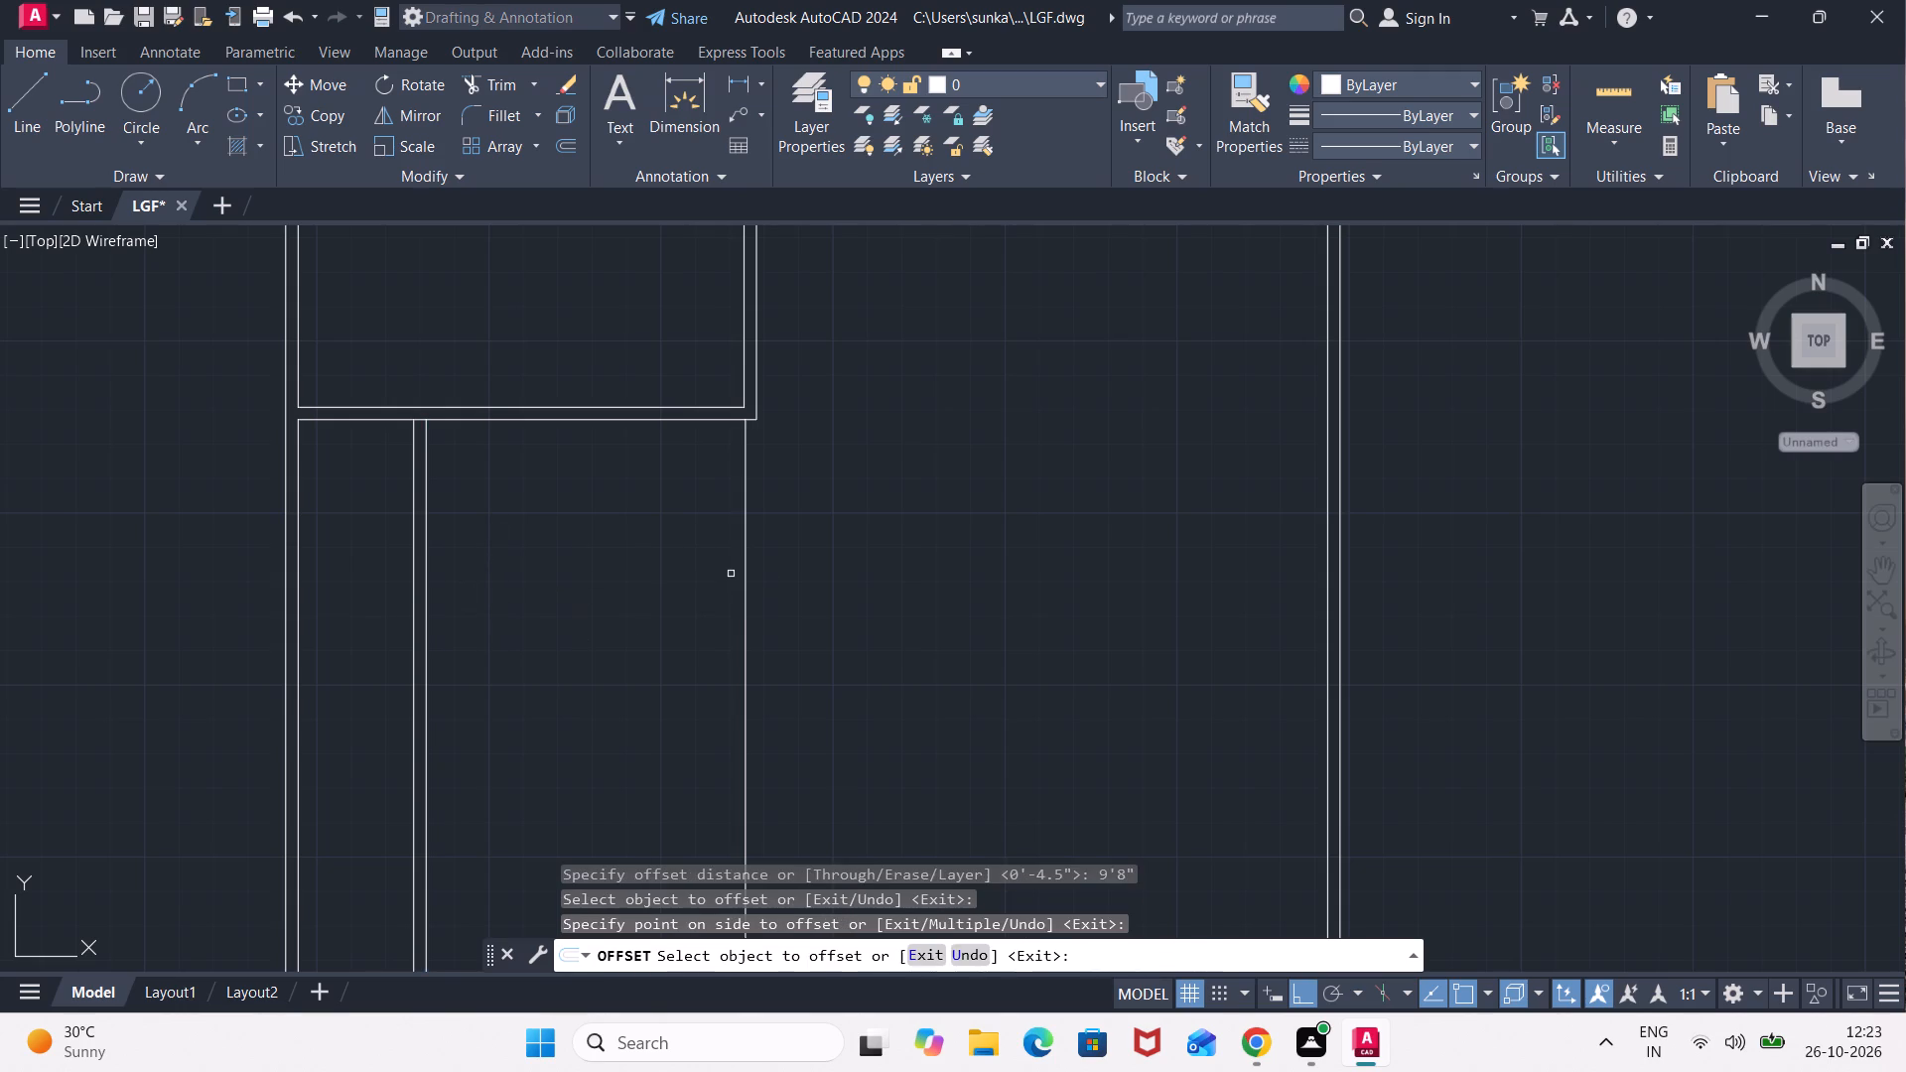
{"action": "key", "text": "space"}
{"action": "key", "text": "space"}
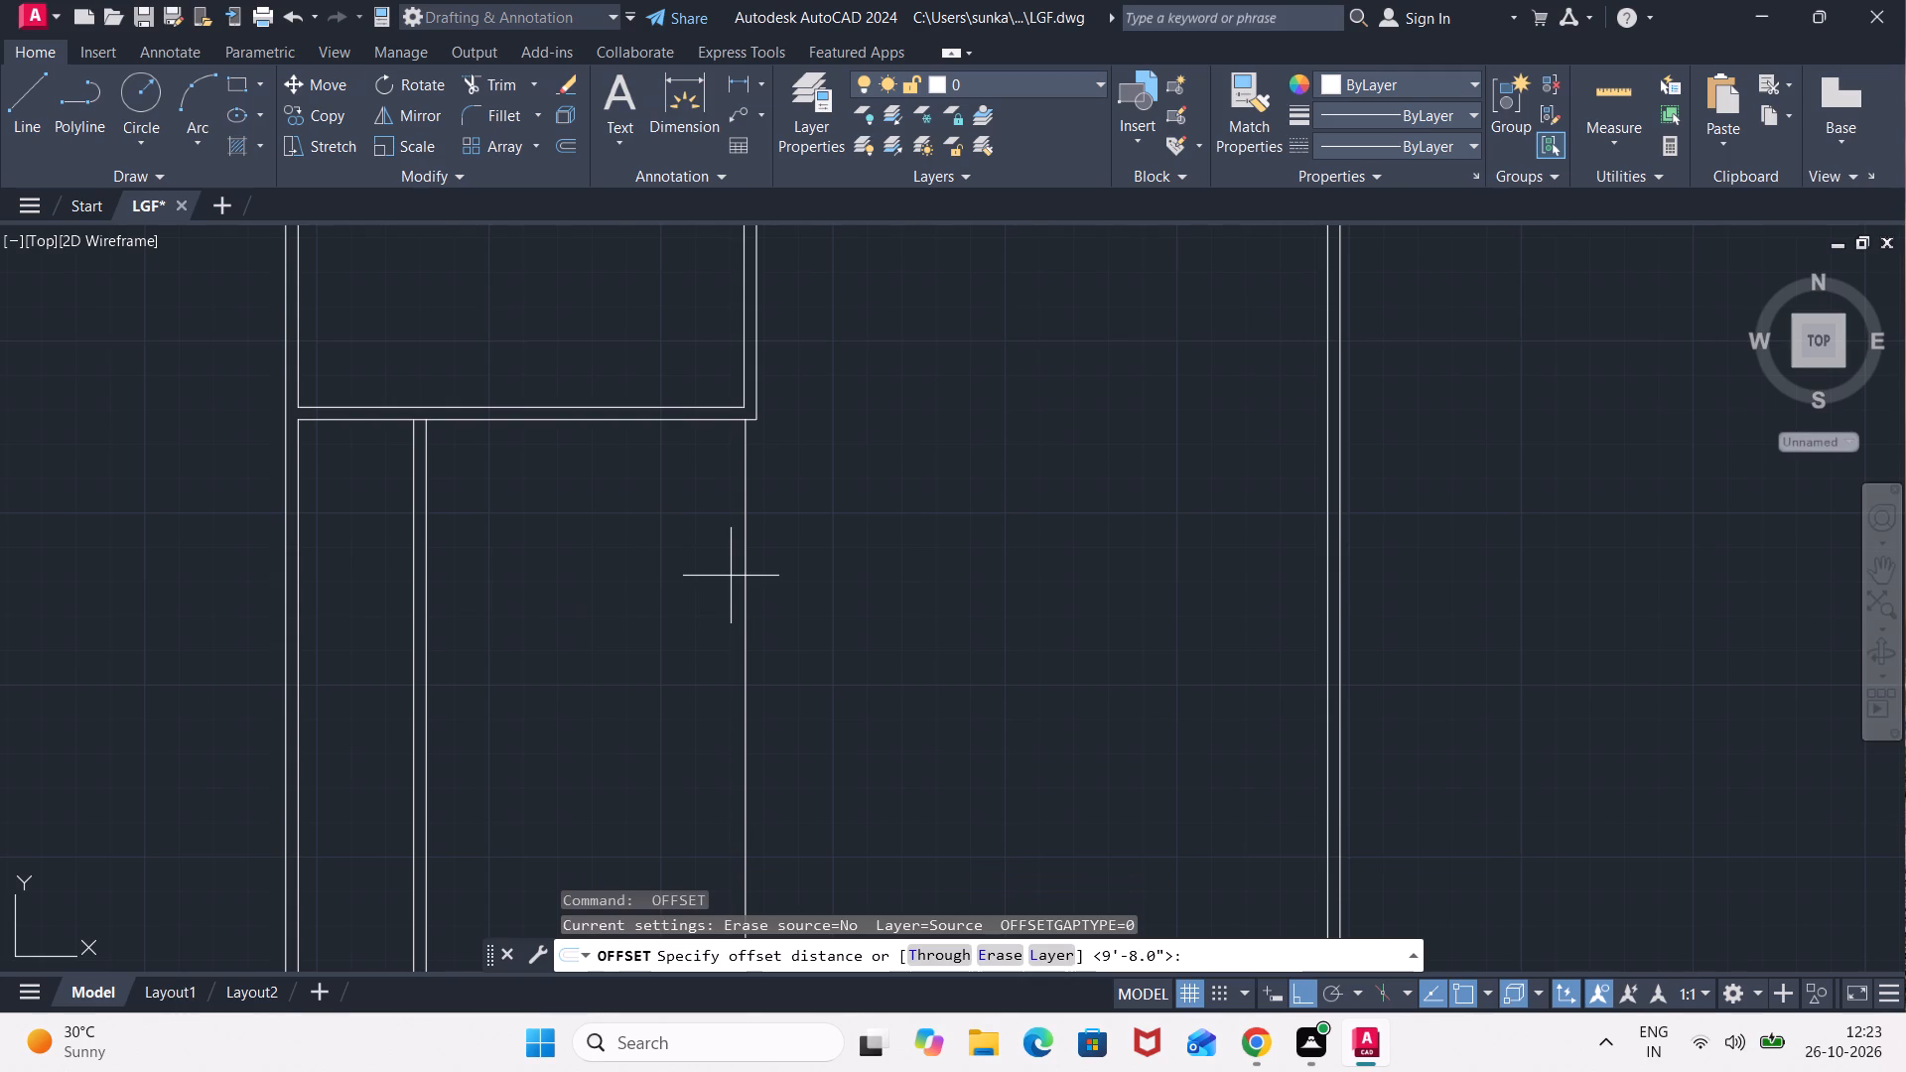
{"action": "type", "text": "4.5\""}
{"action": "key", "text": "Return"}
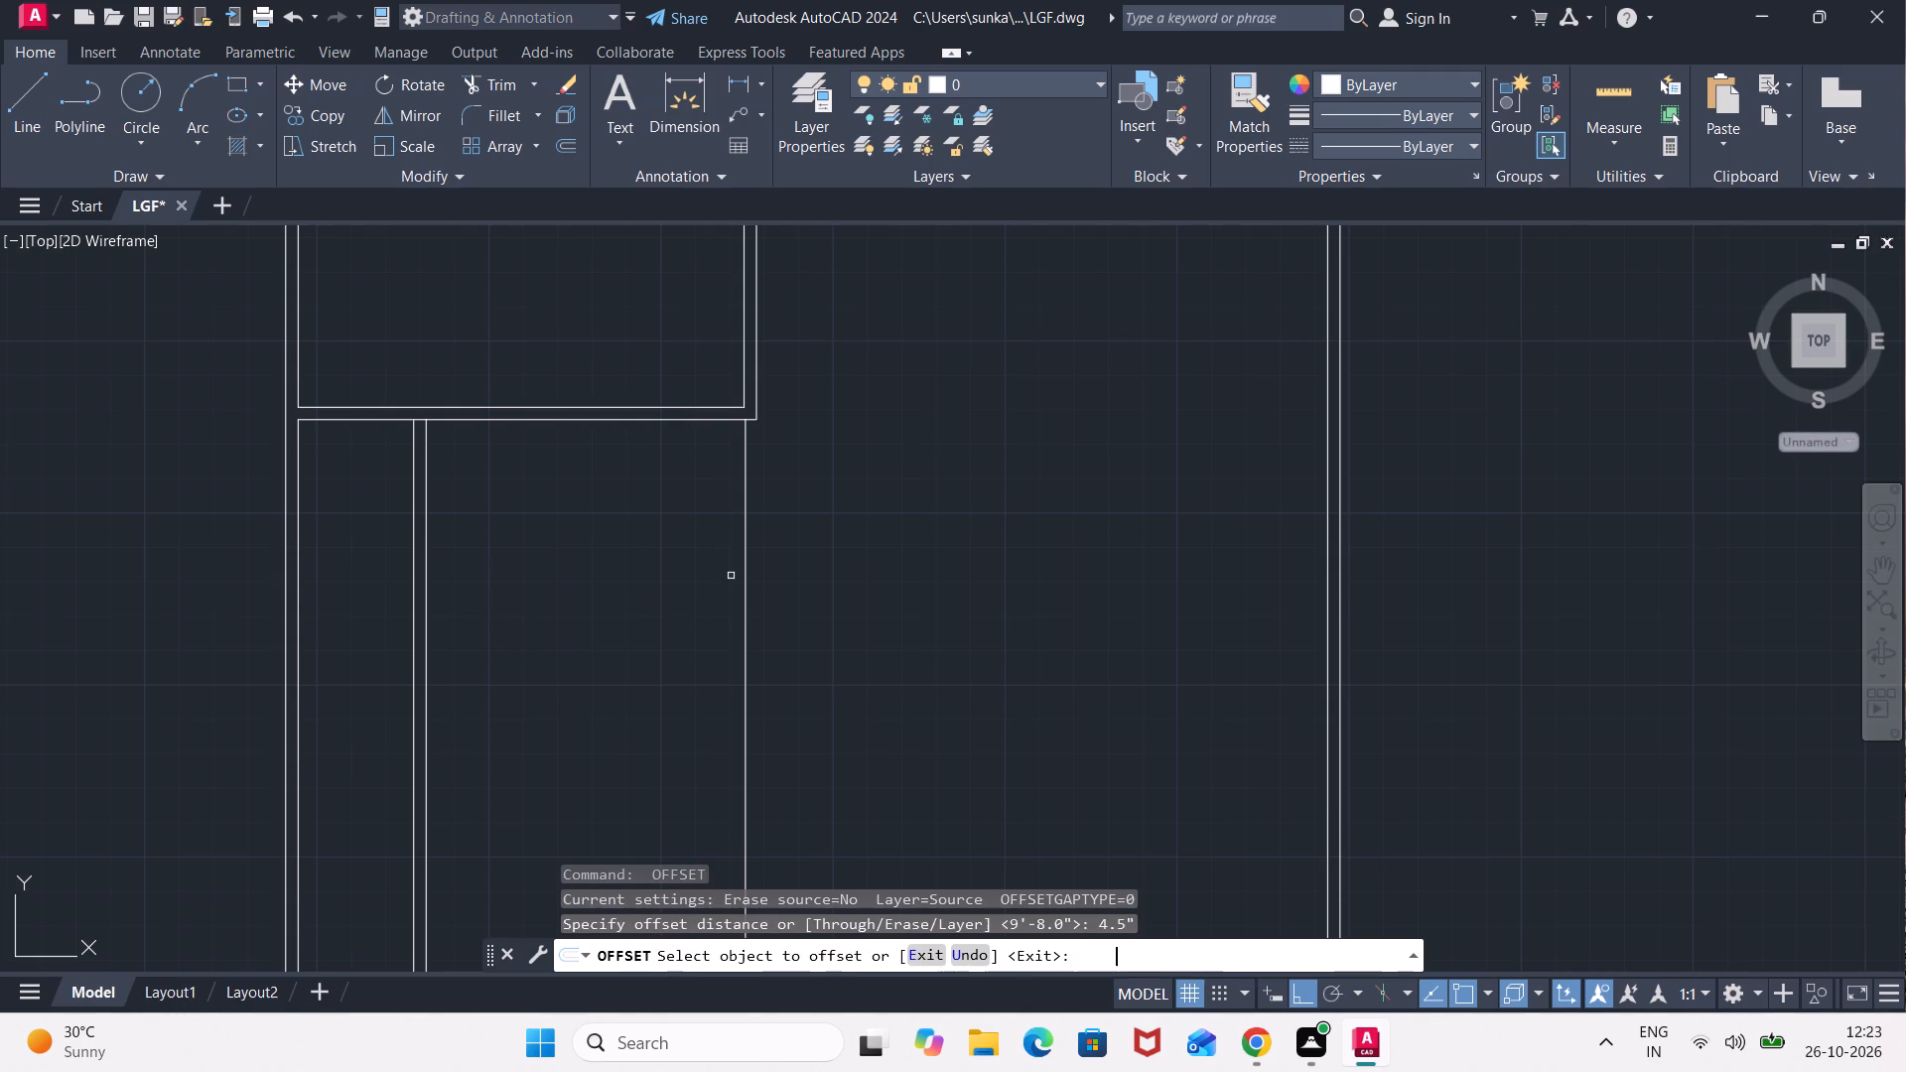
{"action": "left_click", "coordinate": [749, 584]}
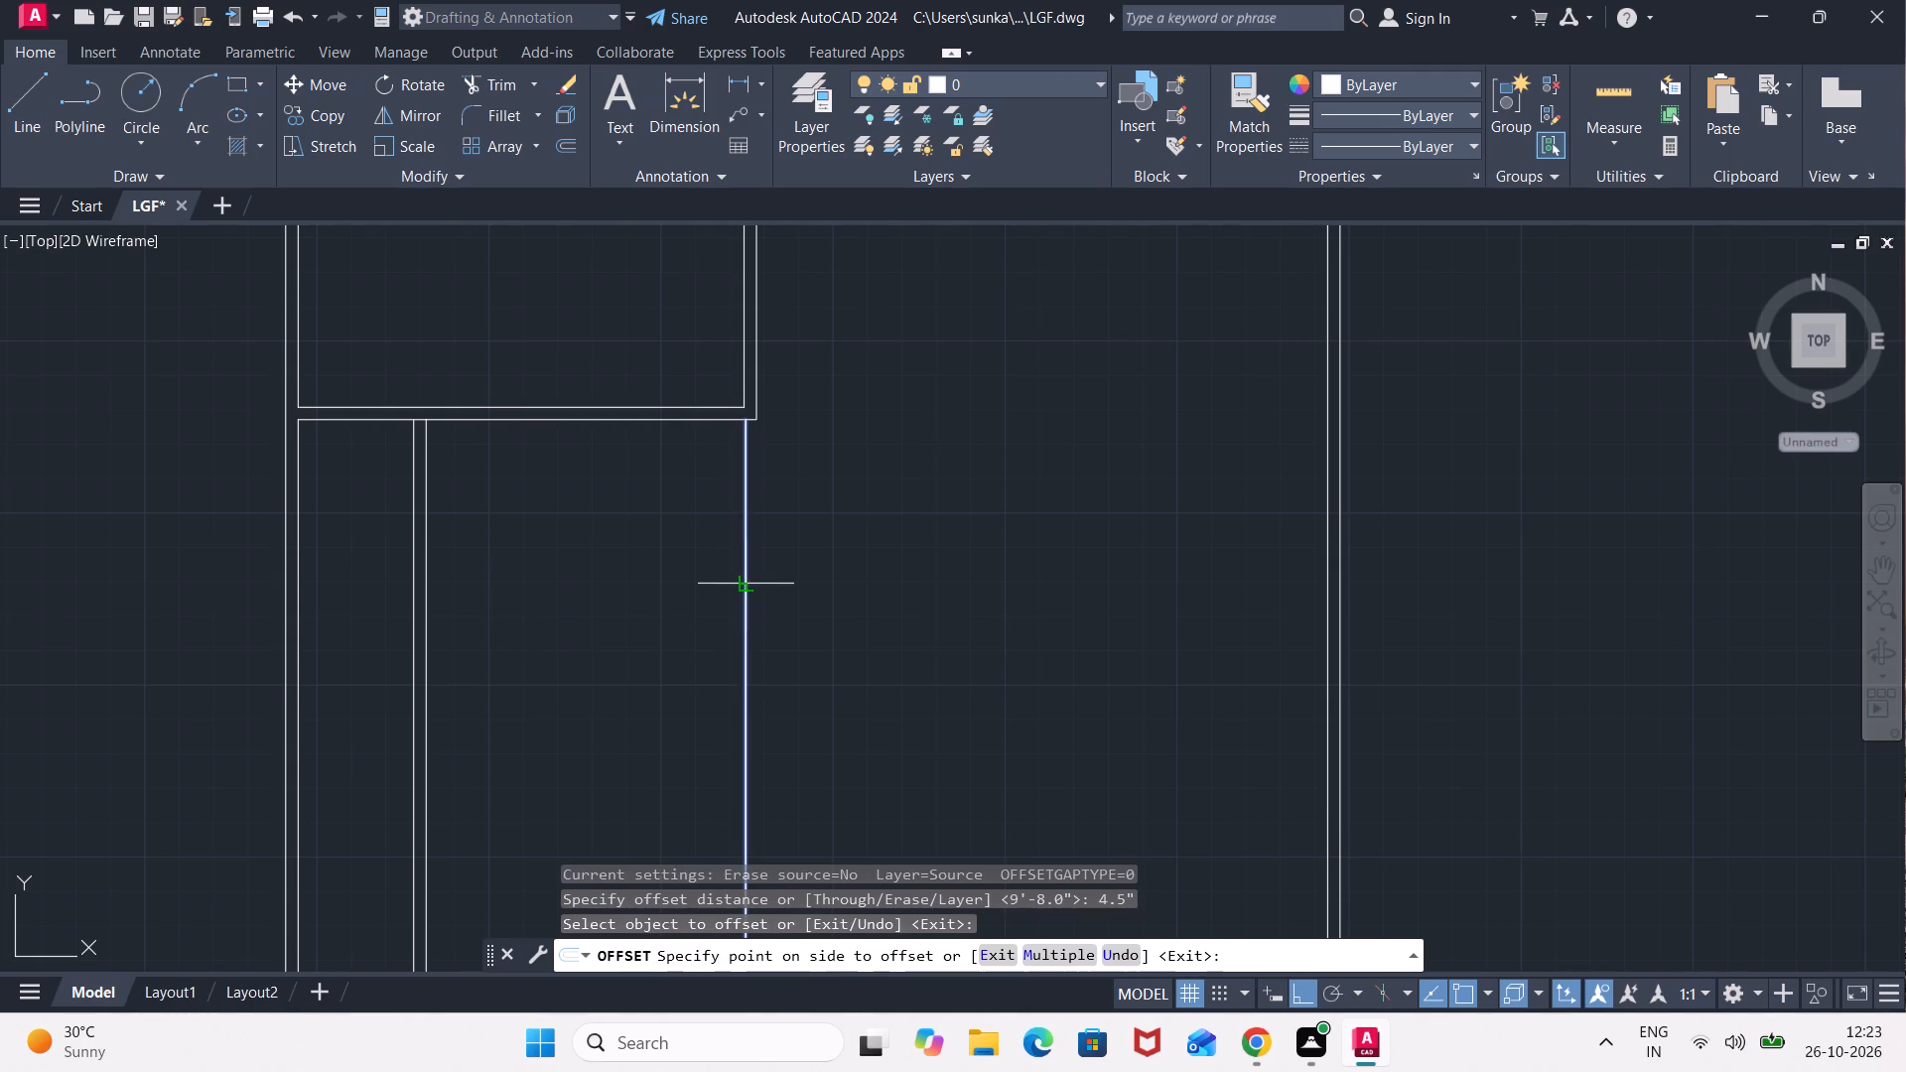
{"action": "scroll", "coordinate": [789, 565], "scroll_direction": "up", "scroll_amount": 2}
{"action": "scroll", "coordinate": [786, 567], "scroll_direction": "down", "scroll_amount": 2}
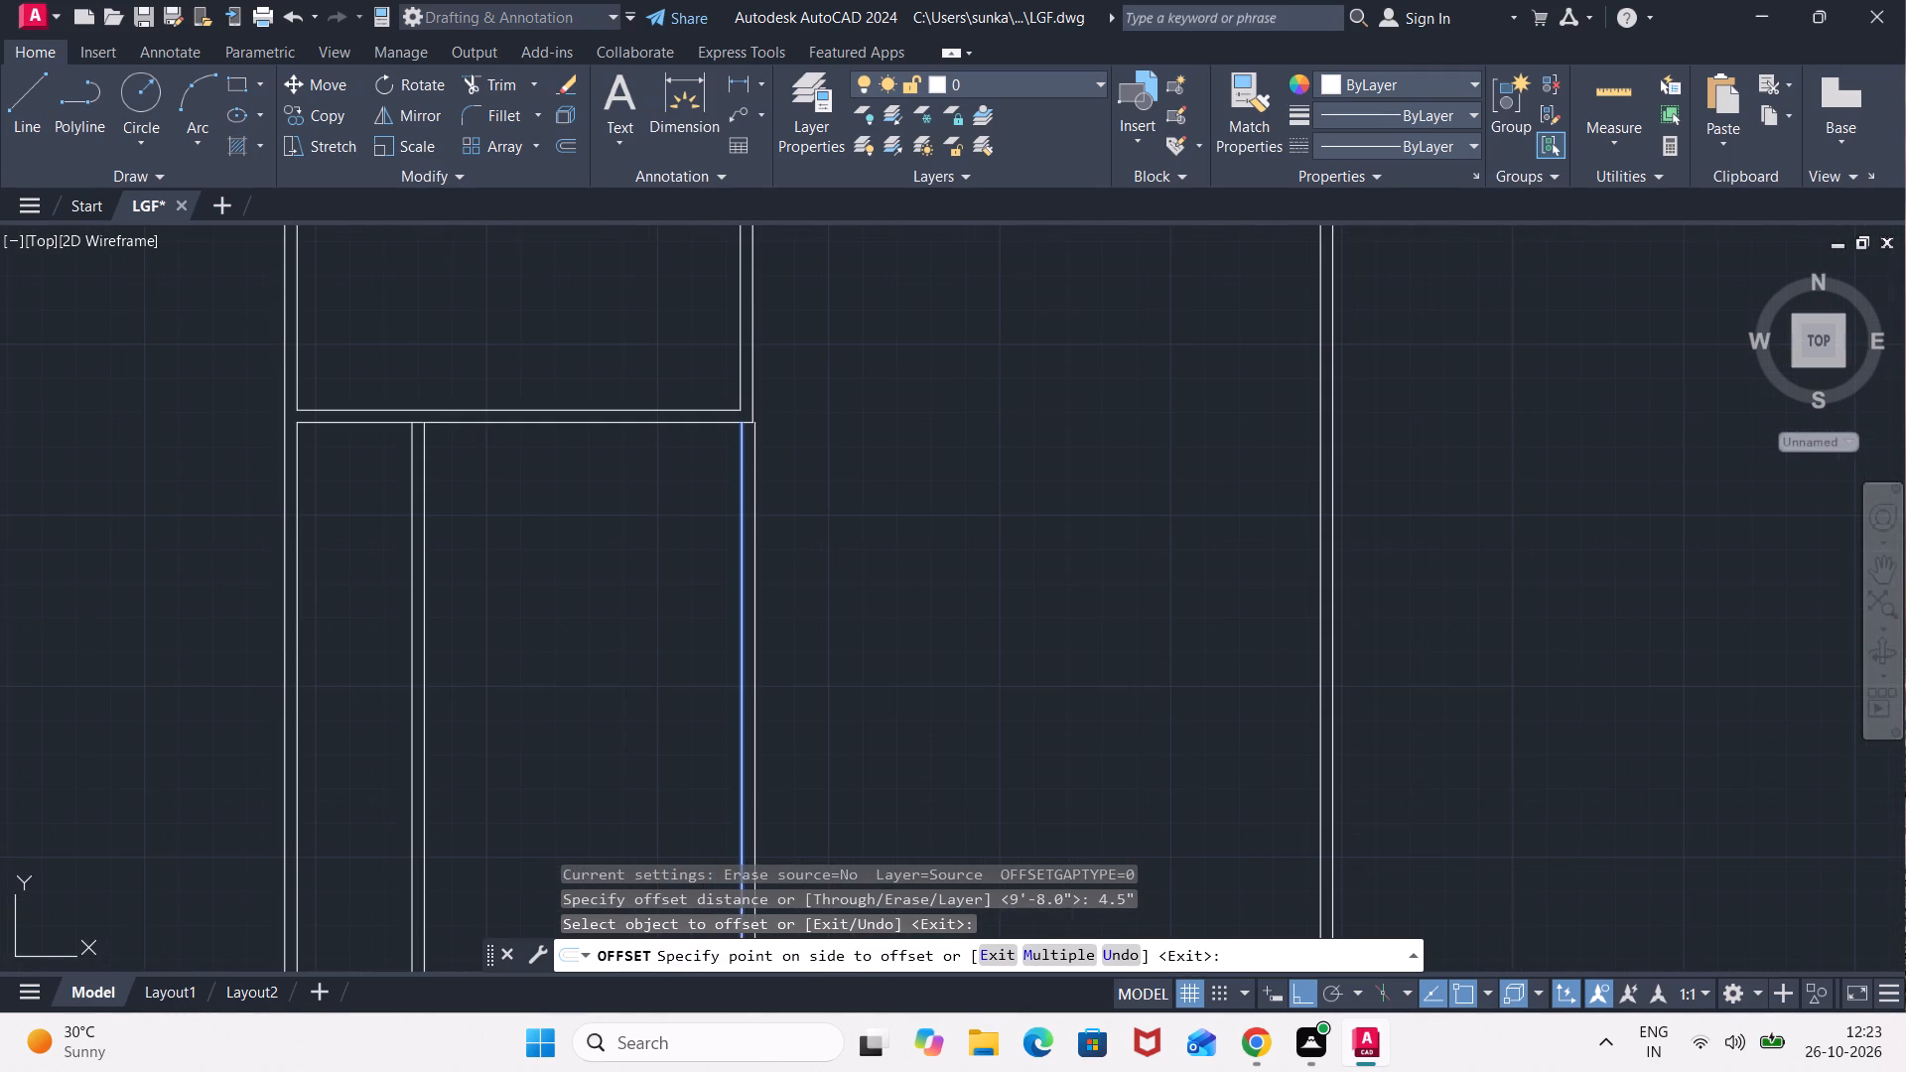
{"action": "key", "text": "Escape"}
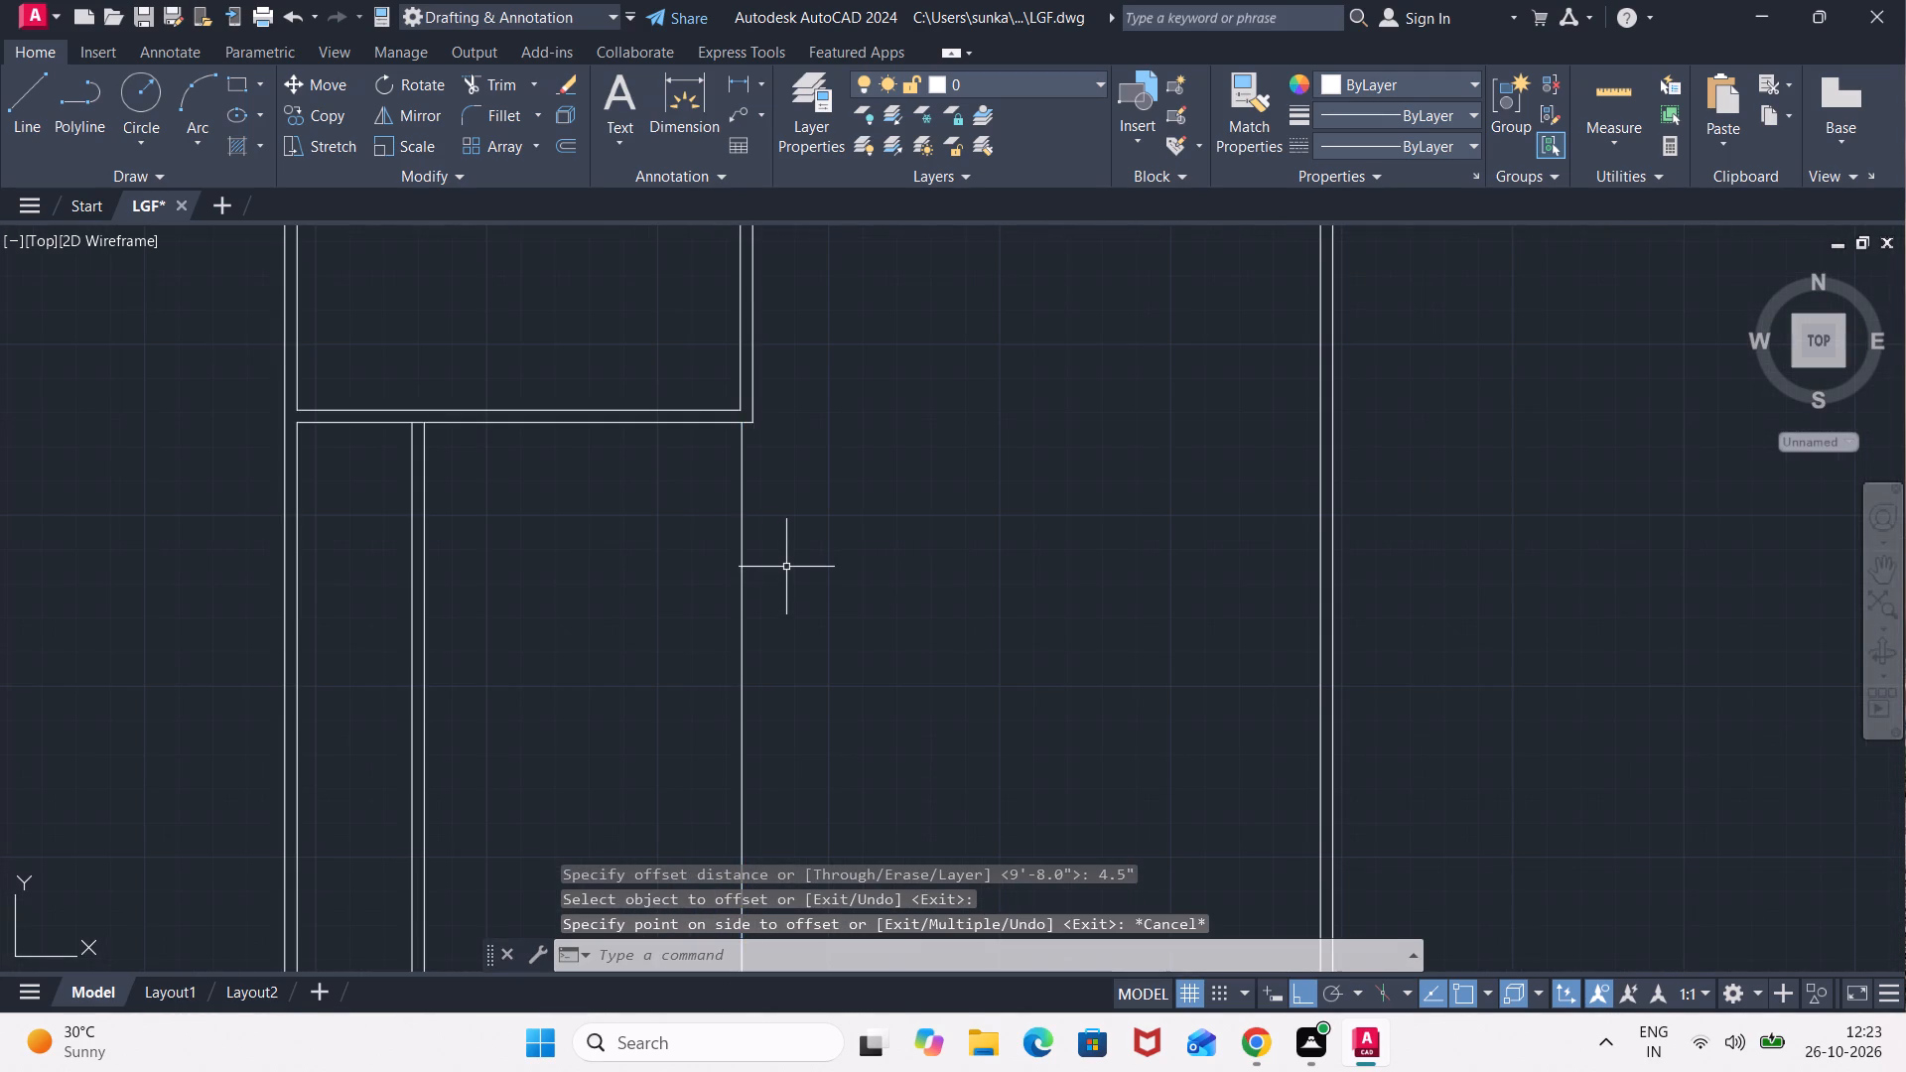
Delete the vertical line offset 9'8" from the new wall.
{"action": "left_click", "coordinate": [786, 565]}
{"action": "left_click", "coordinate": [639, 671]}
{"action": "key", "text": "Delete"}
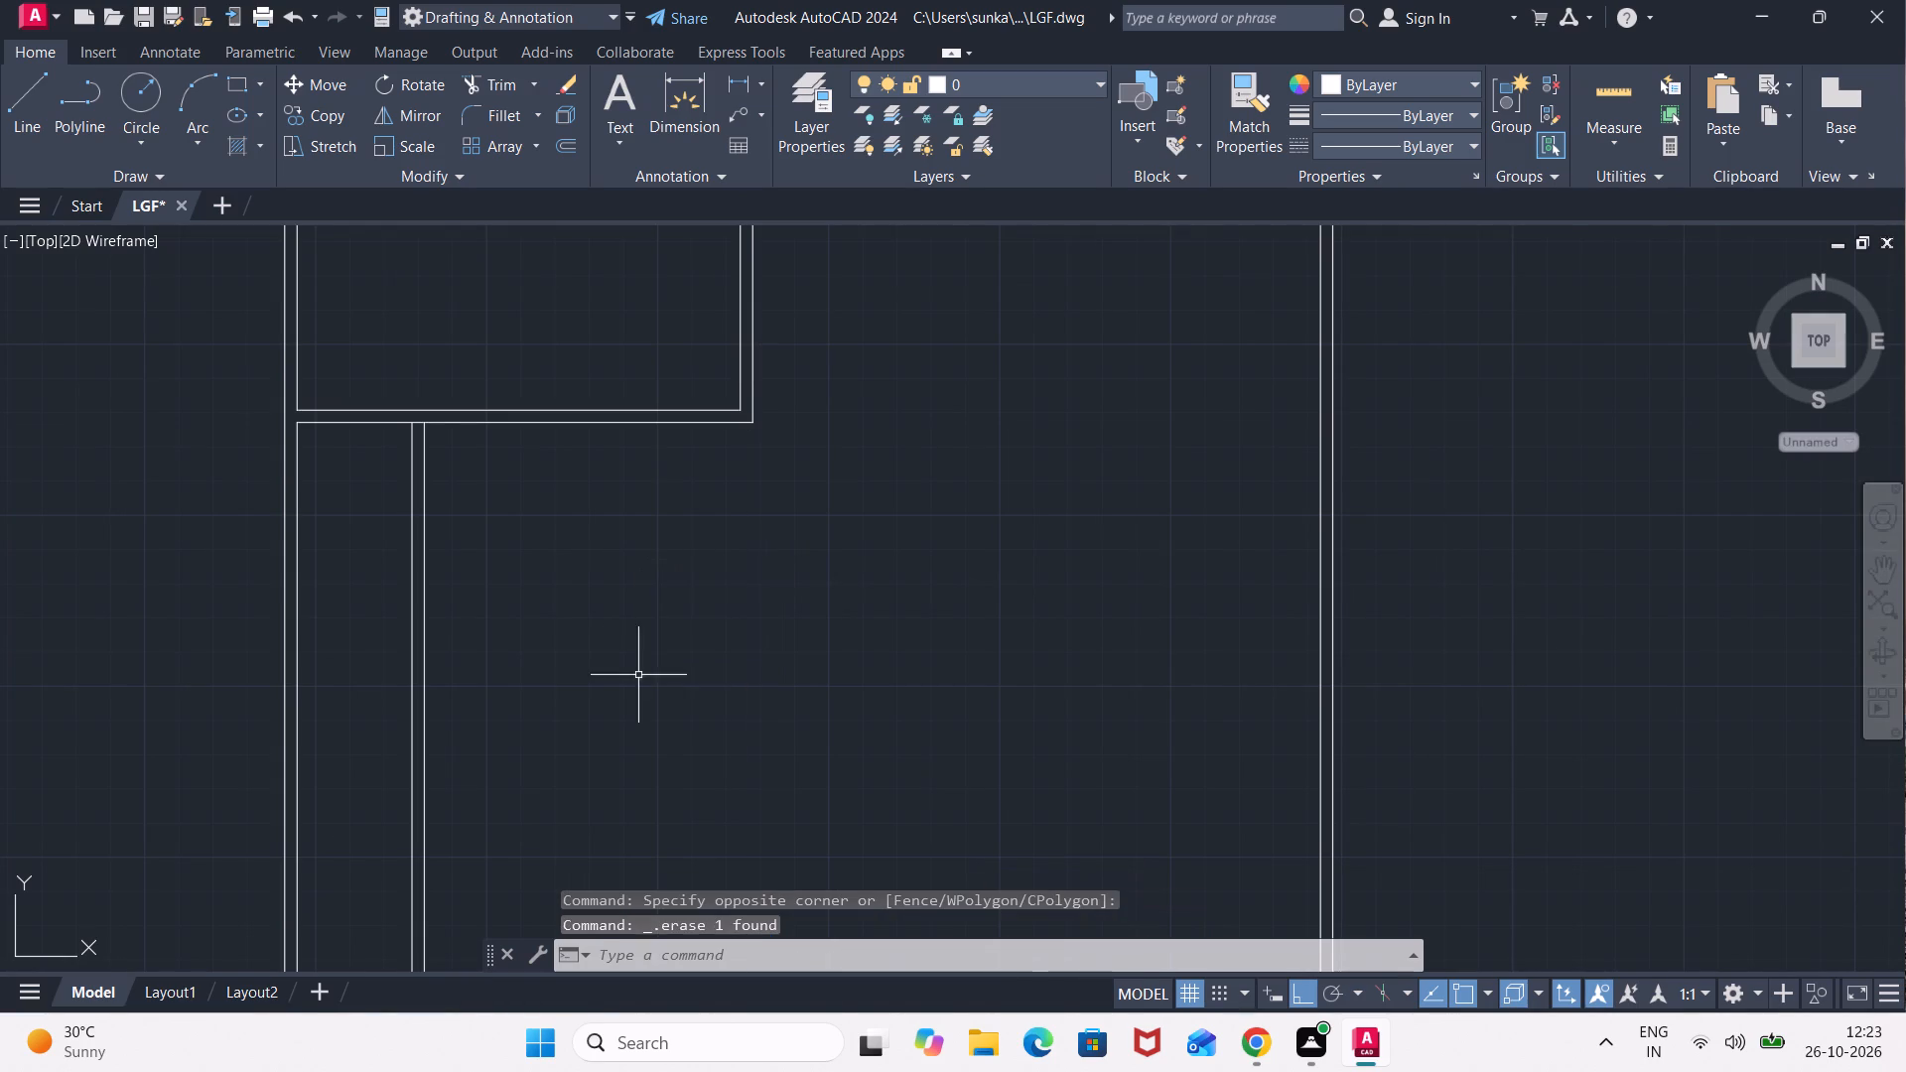
Stretch the lower ends of both lines of the top-left room's right wall down about 14' past the horizontal partition.
{"action": "left_click", "coordinate": [739, 375]}
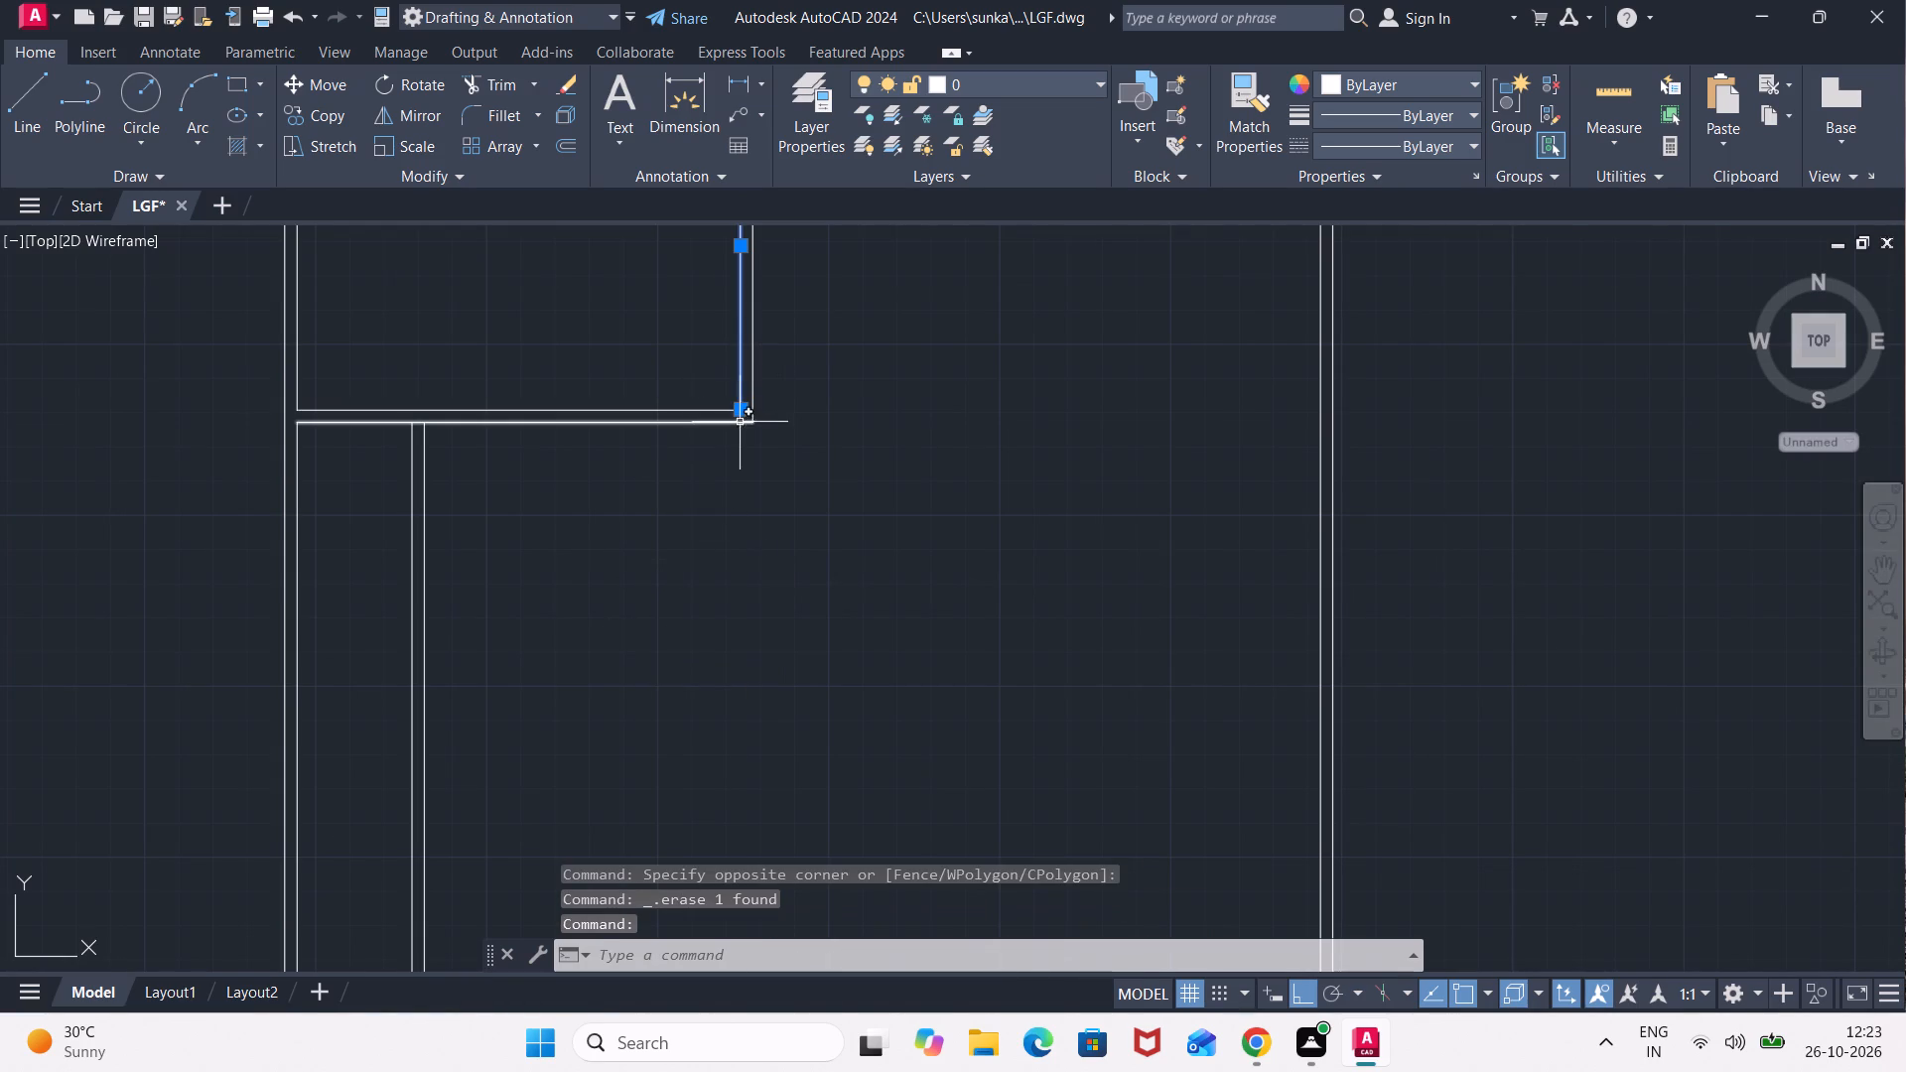
{"action": "left_click", "coordinate": [743, 411]}
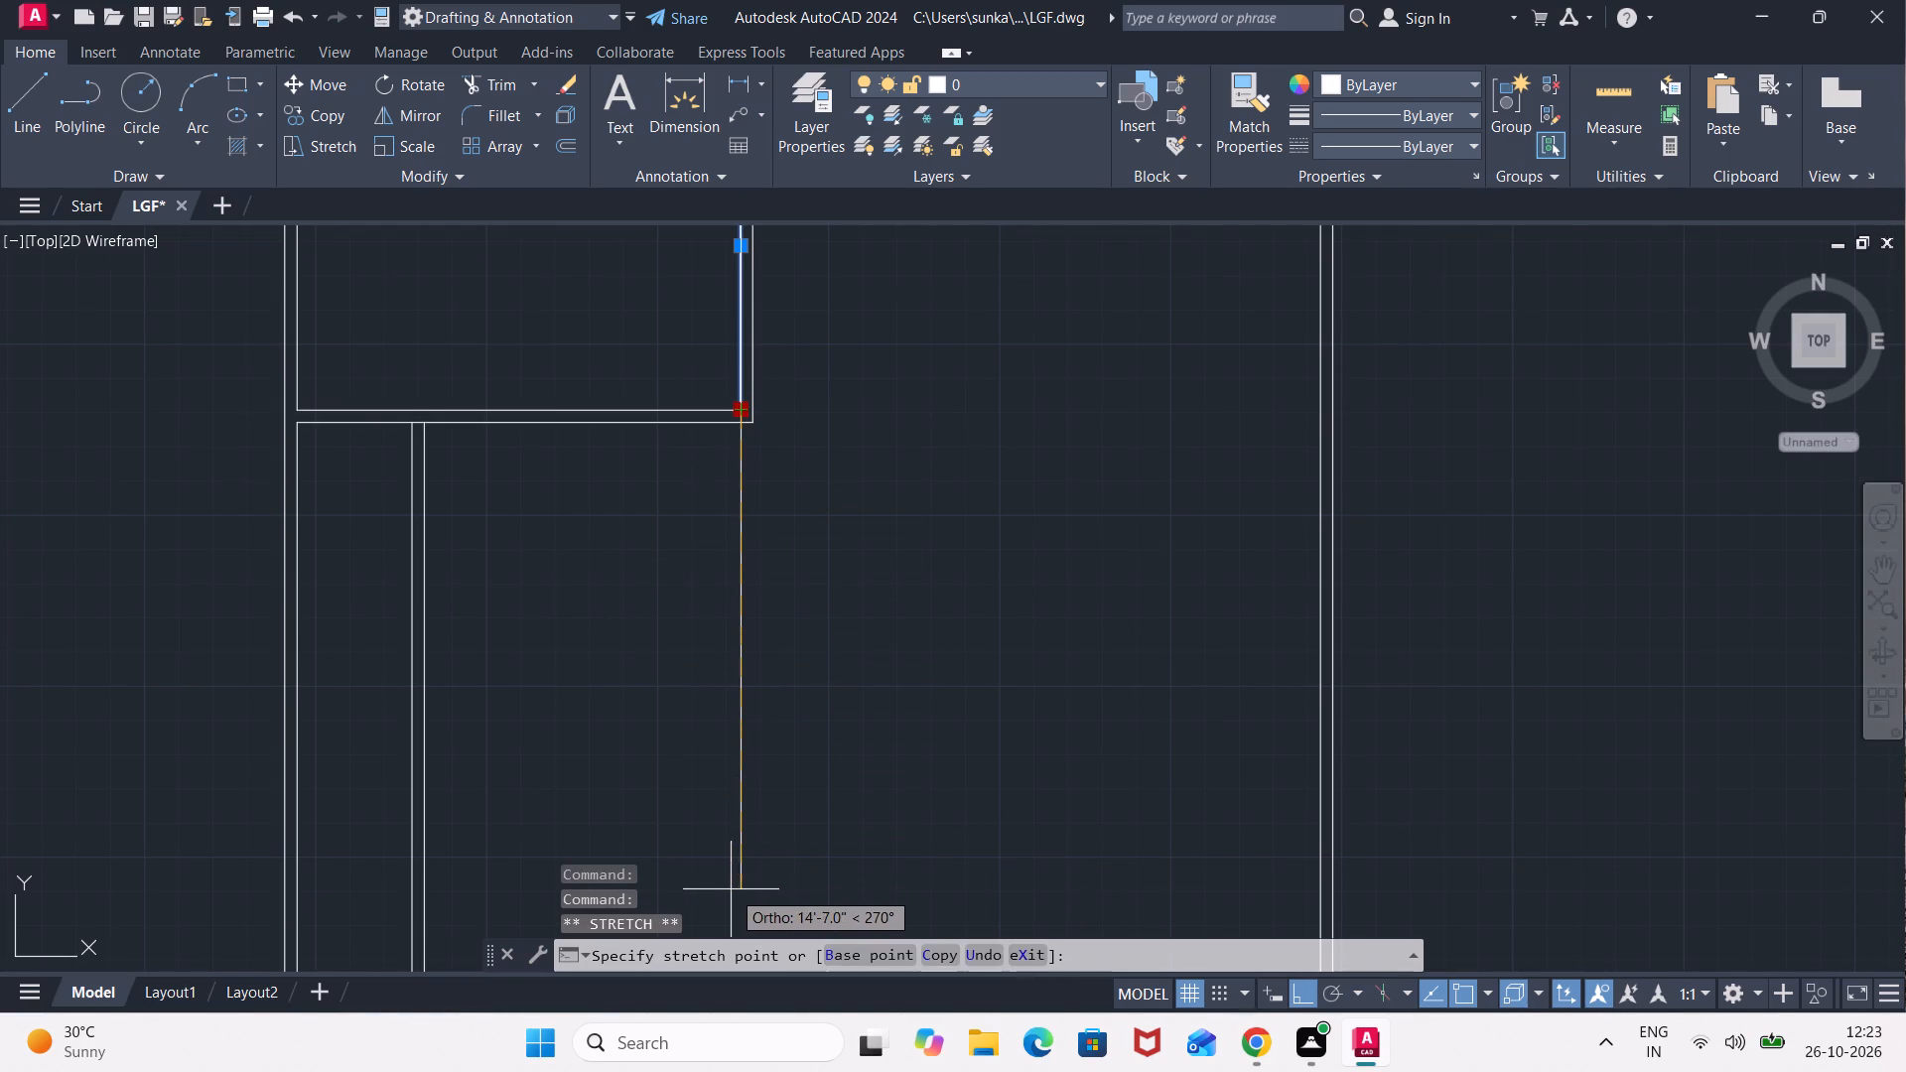
{"action": "middle_click_drag", "start_coordinate": [731, 888], "coordinate": [692, 603]}
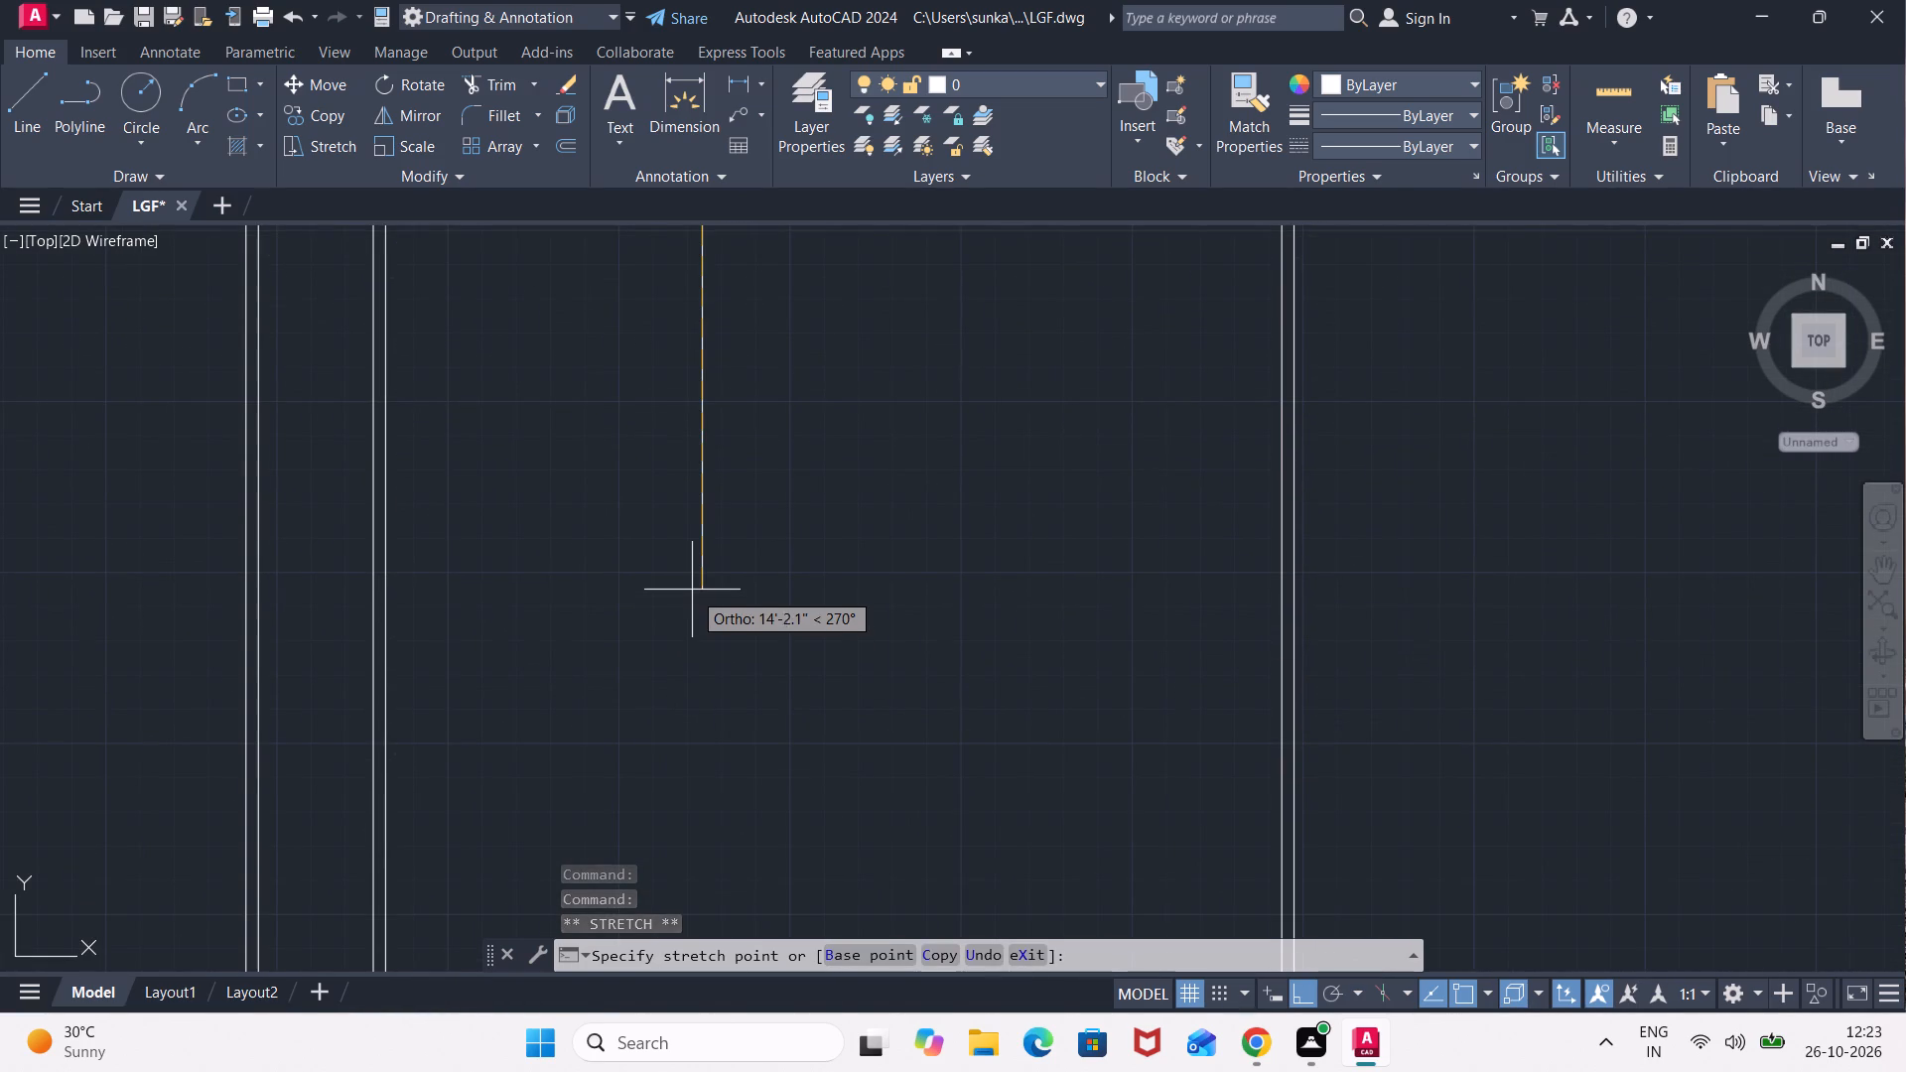
{"action": "left_click", "coordinate": [692, 583]}
{"action": "middle_click_drag", "start_coordinate": [783, 515], "coordinate": [788, 851]}
{"action": "left_click", "coordinate": [719, 462]}
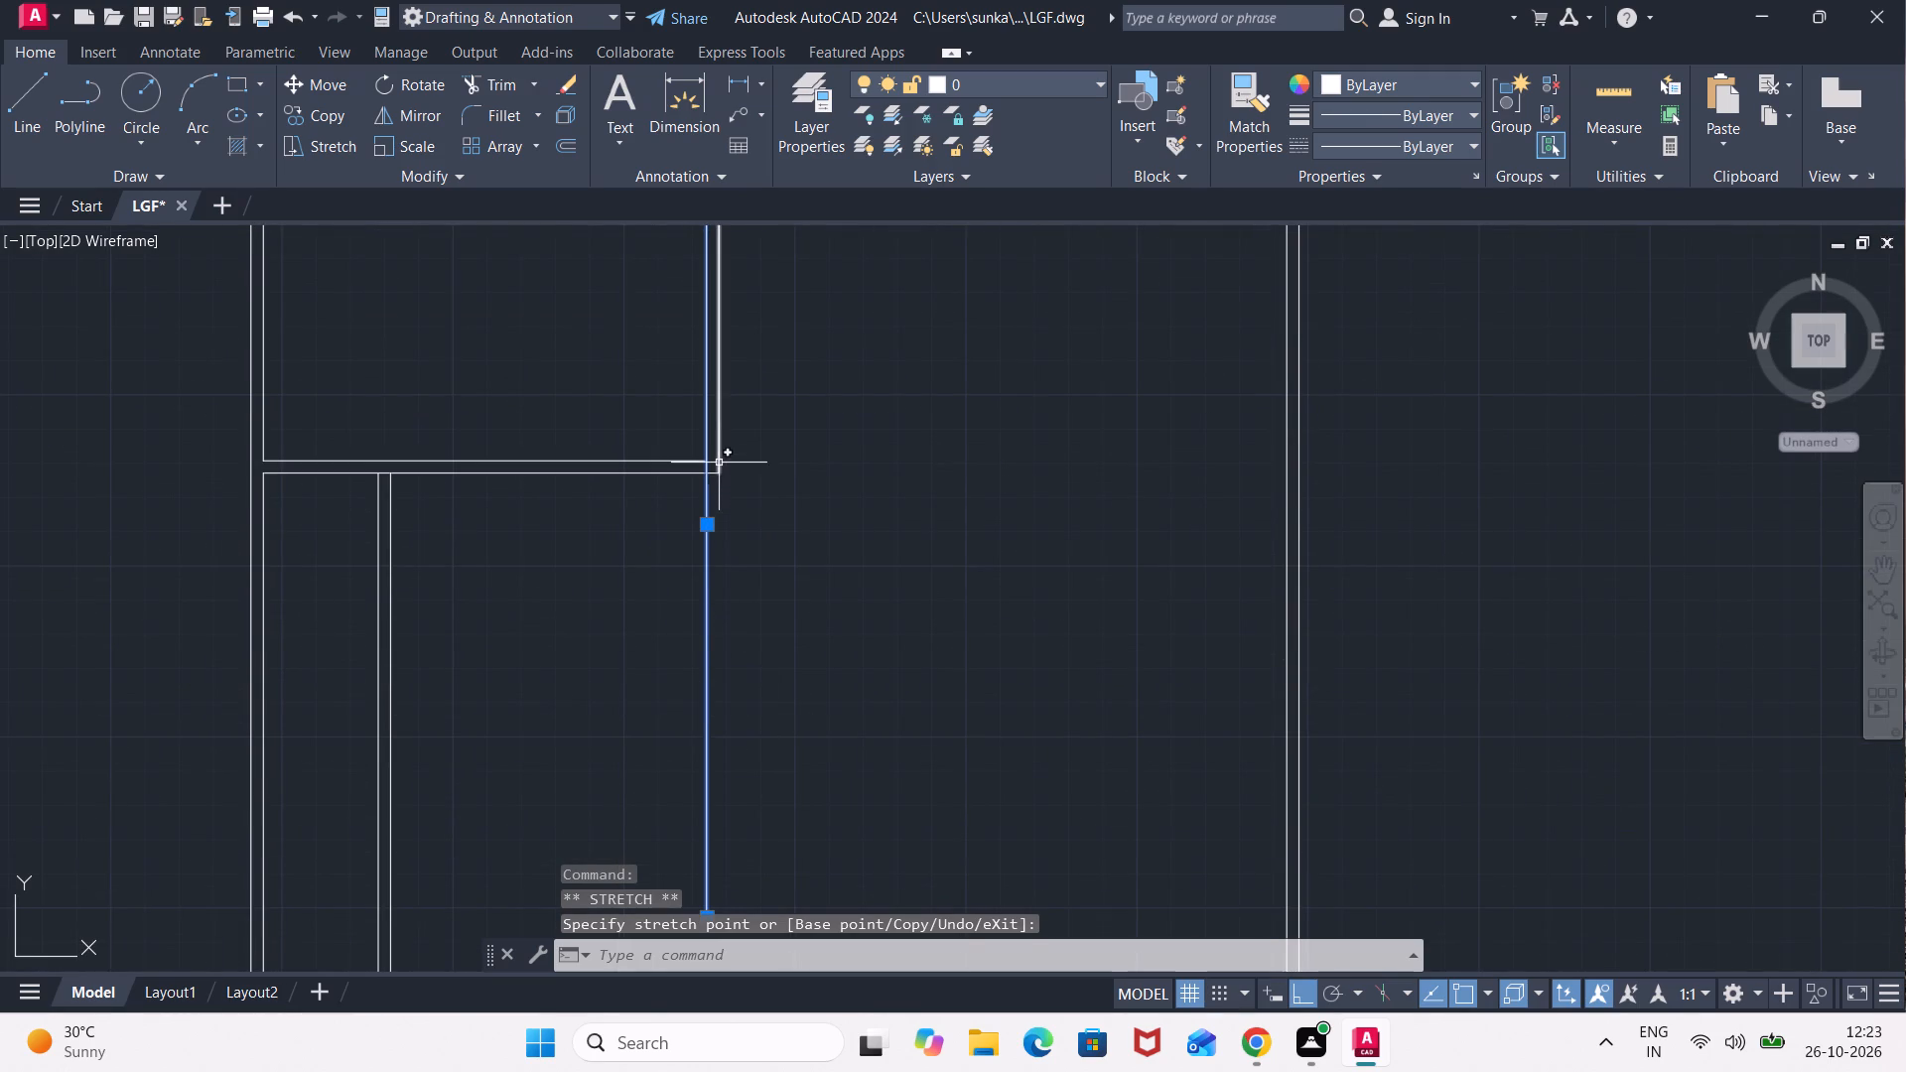
{"action": "left_click", "coordinate": [720, 476]}
{"action": "scroll", "coordinate": [750, 923], "scroll_direction": "up", "scroll_amount": 1}
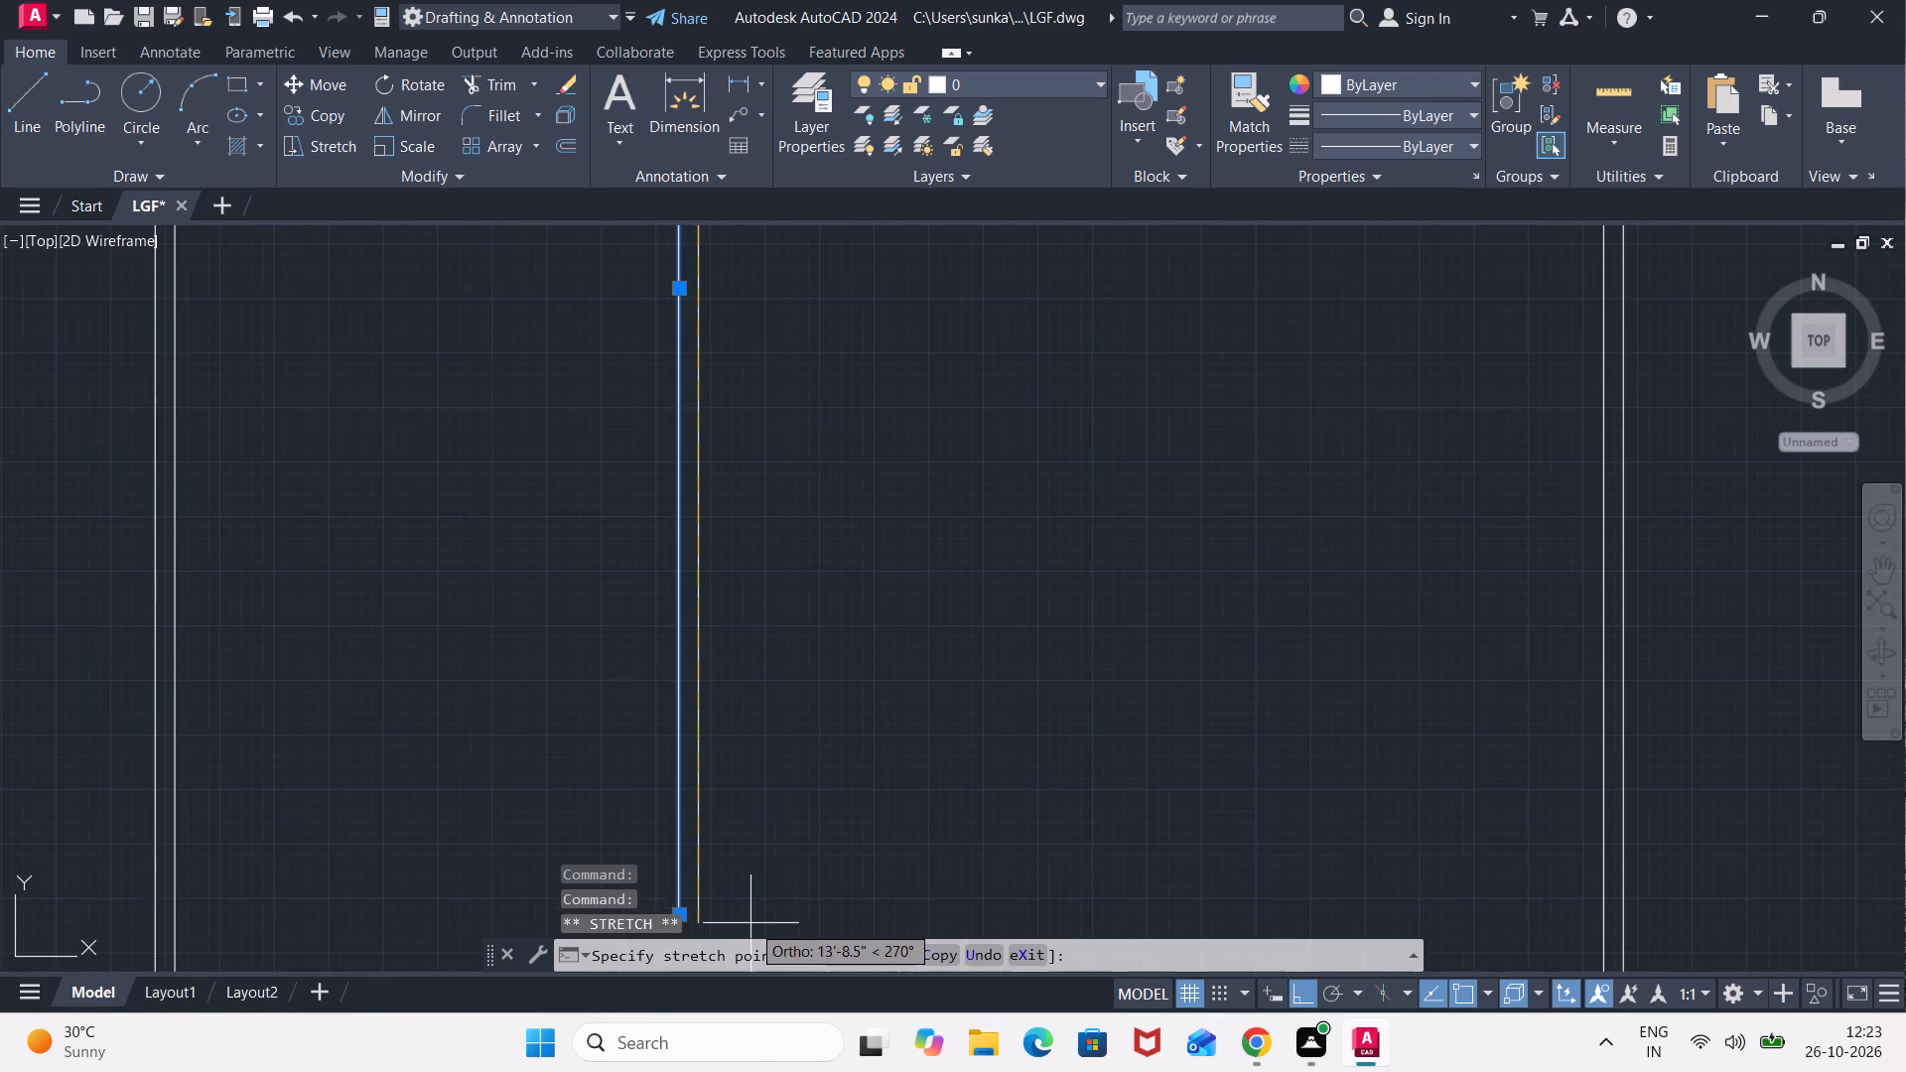
{"action": "left_click", "coordinate": [749, 919]}
{"action": "key", "text": "Escape"}
{"action": "key", "text": "Escape"}
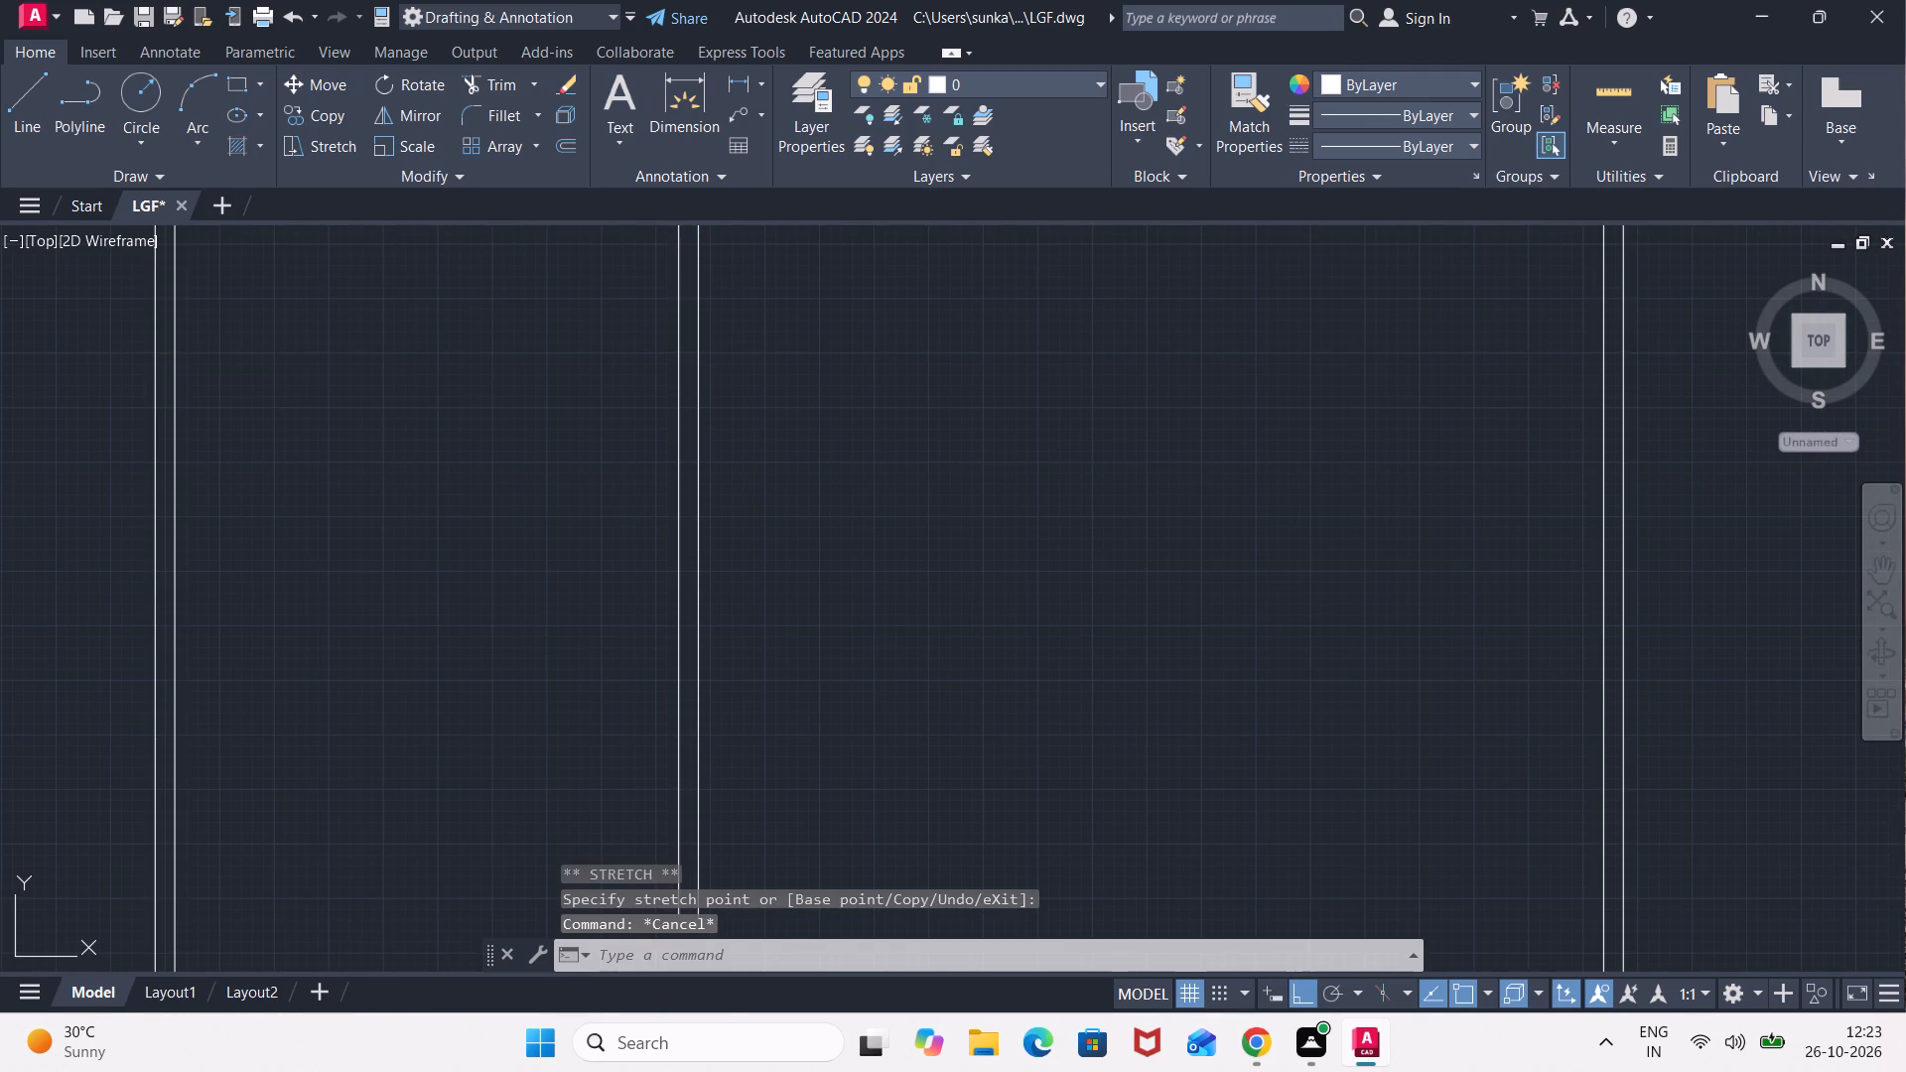
Trim the horizontal partition's lower line between the two lines of the new wall beneath it.
{"action": "scroll", "coordinate": [592, 814], "scroll_direction": "down", "scroll_amount": 2}
{"action": "middle_click_drag", "start_coordinate": [535, 733], "coordinate": [590, 817]}
{"action": "scroll", "coordinate": [572, 752], "scroll_direction": "up", "scroll_amount": 2}
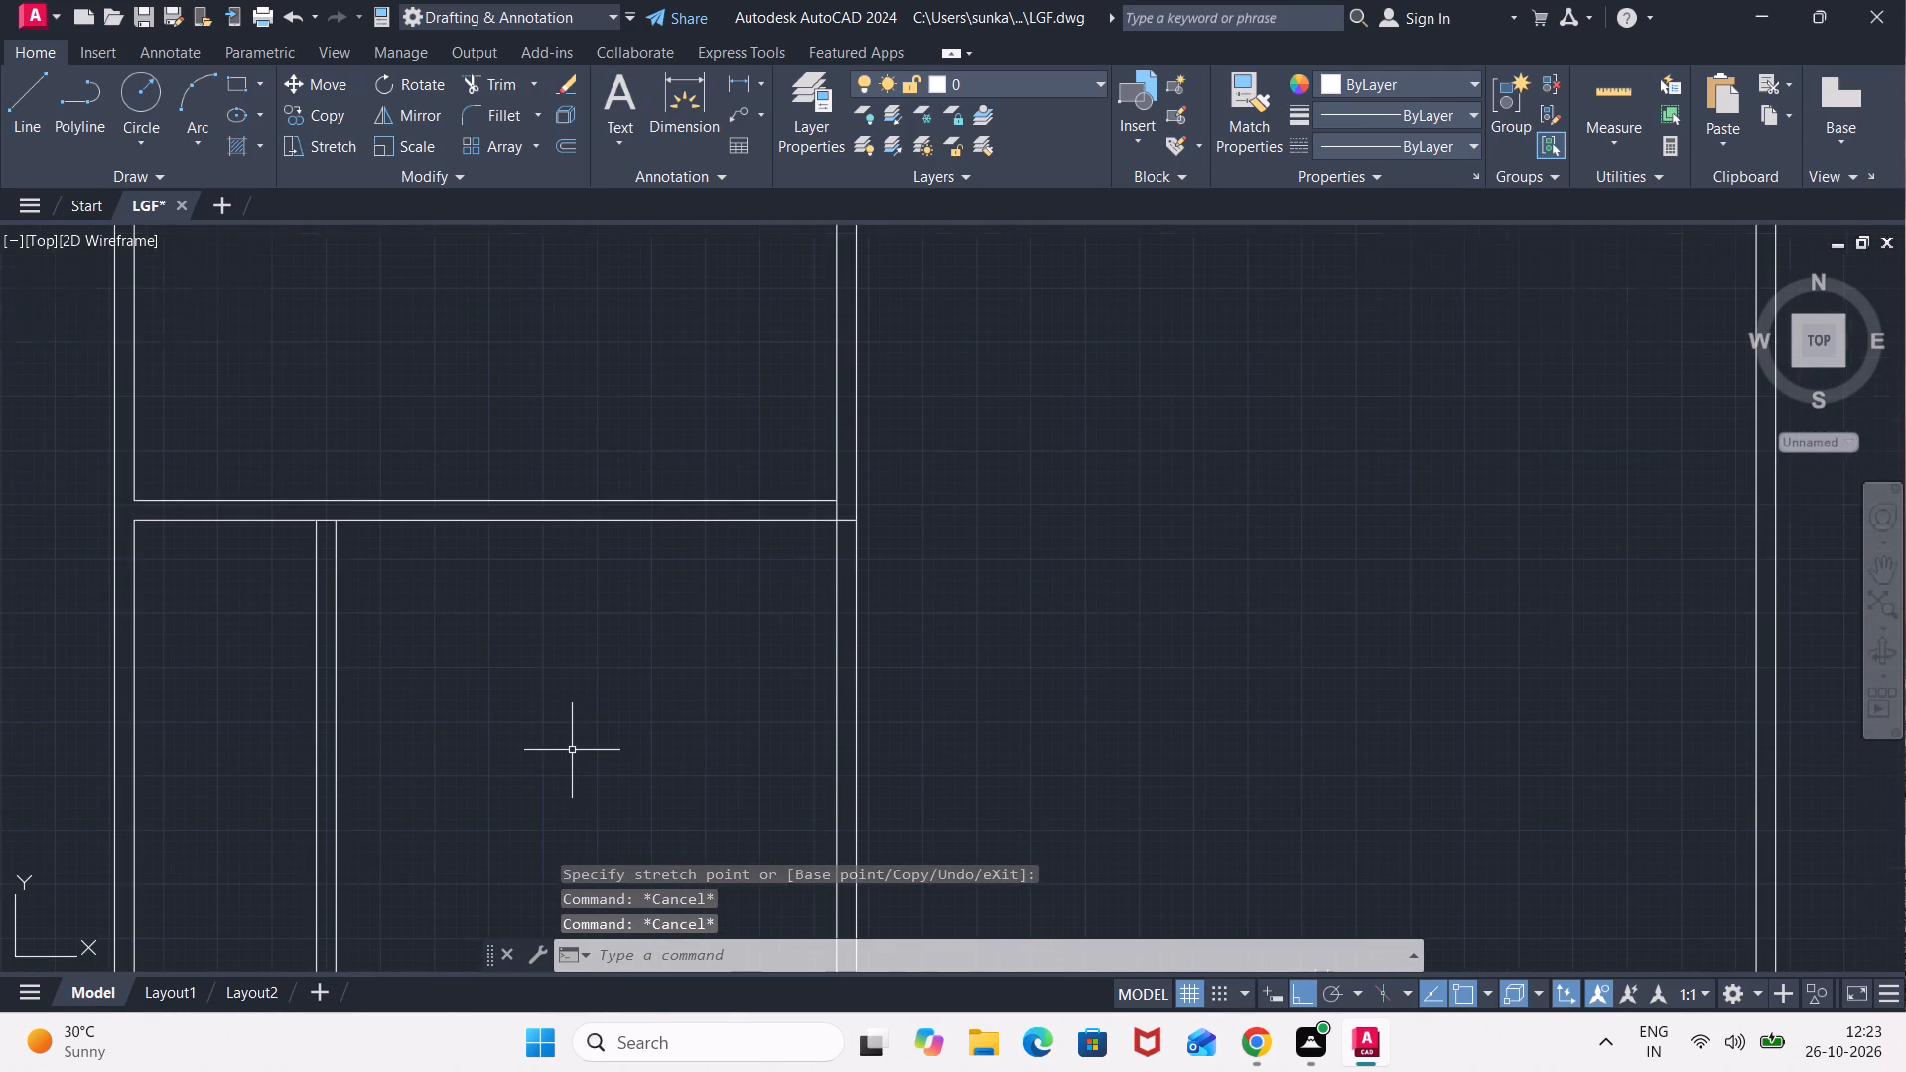
{"action": "type", "text": "TR"}
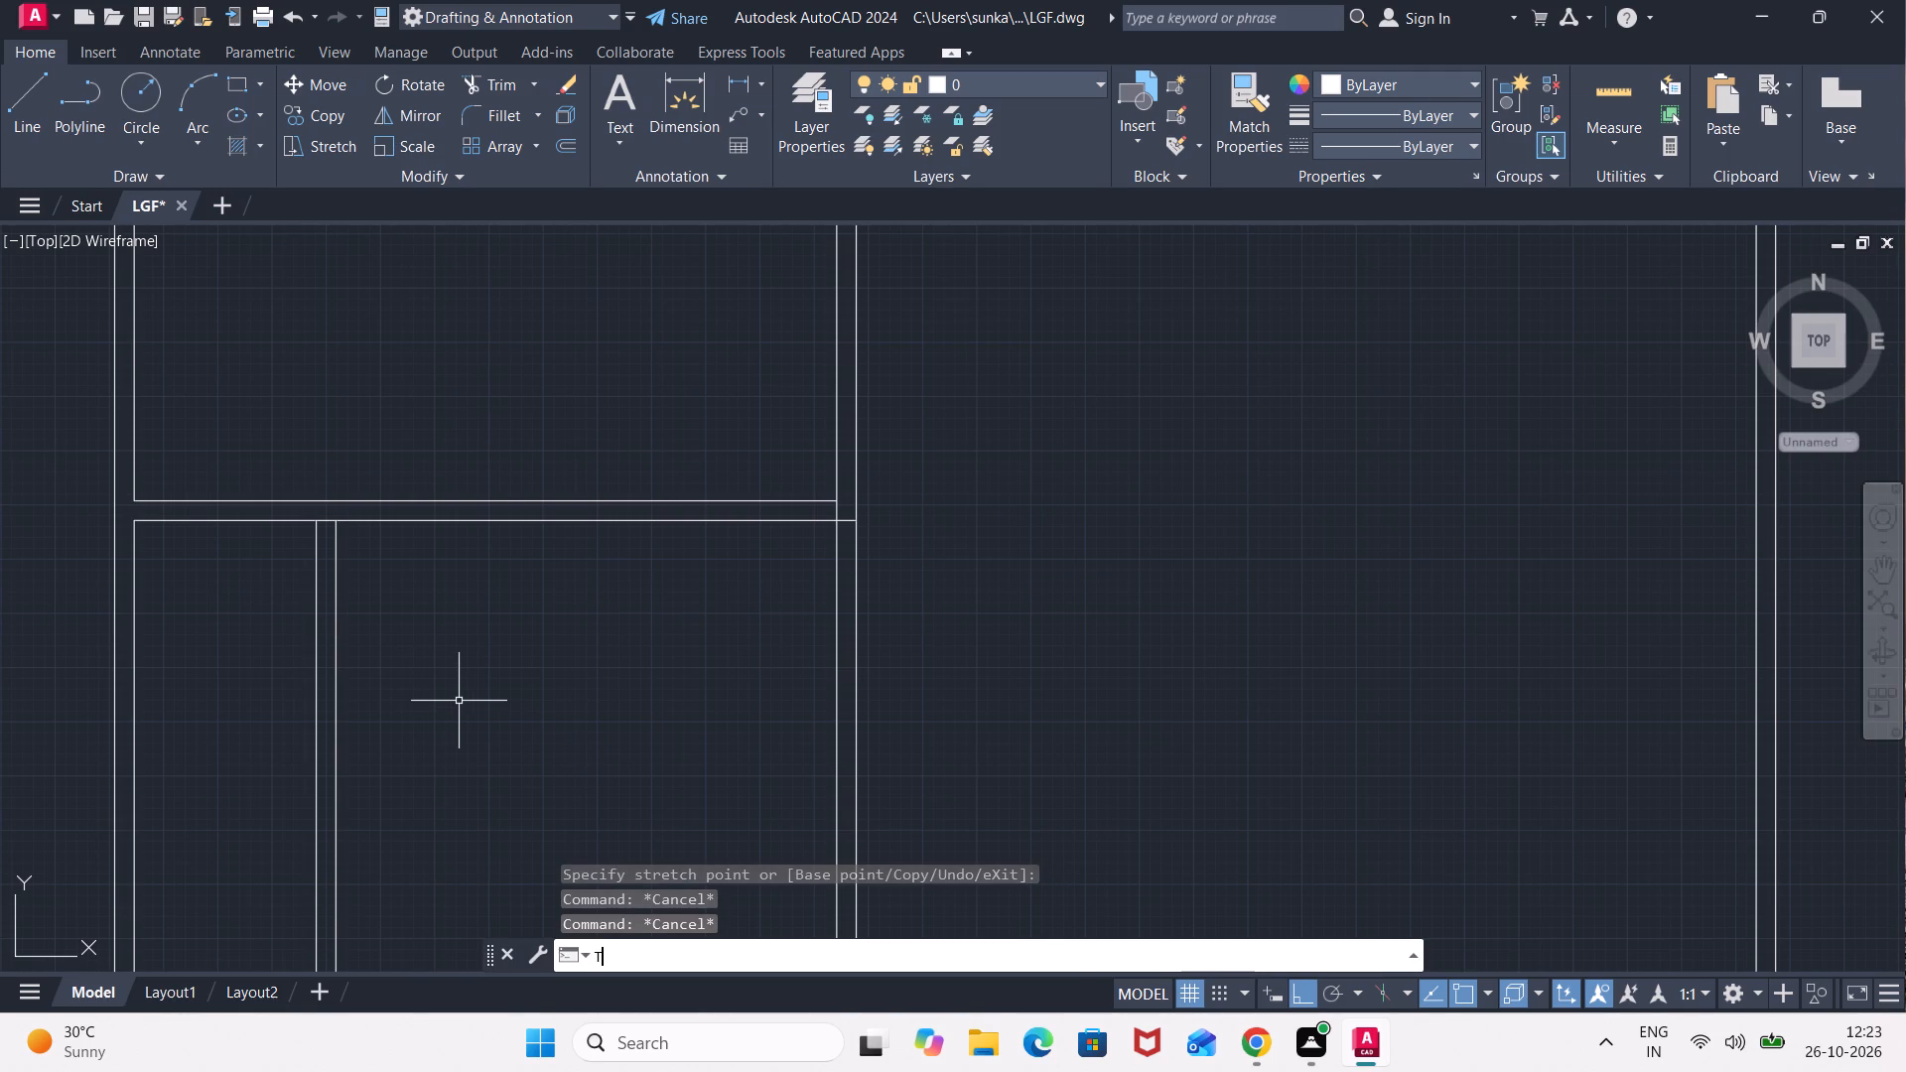
{"action": "key", "text": "Return"}
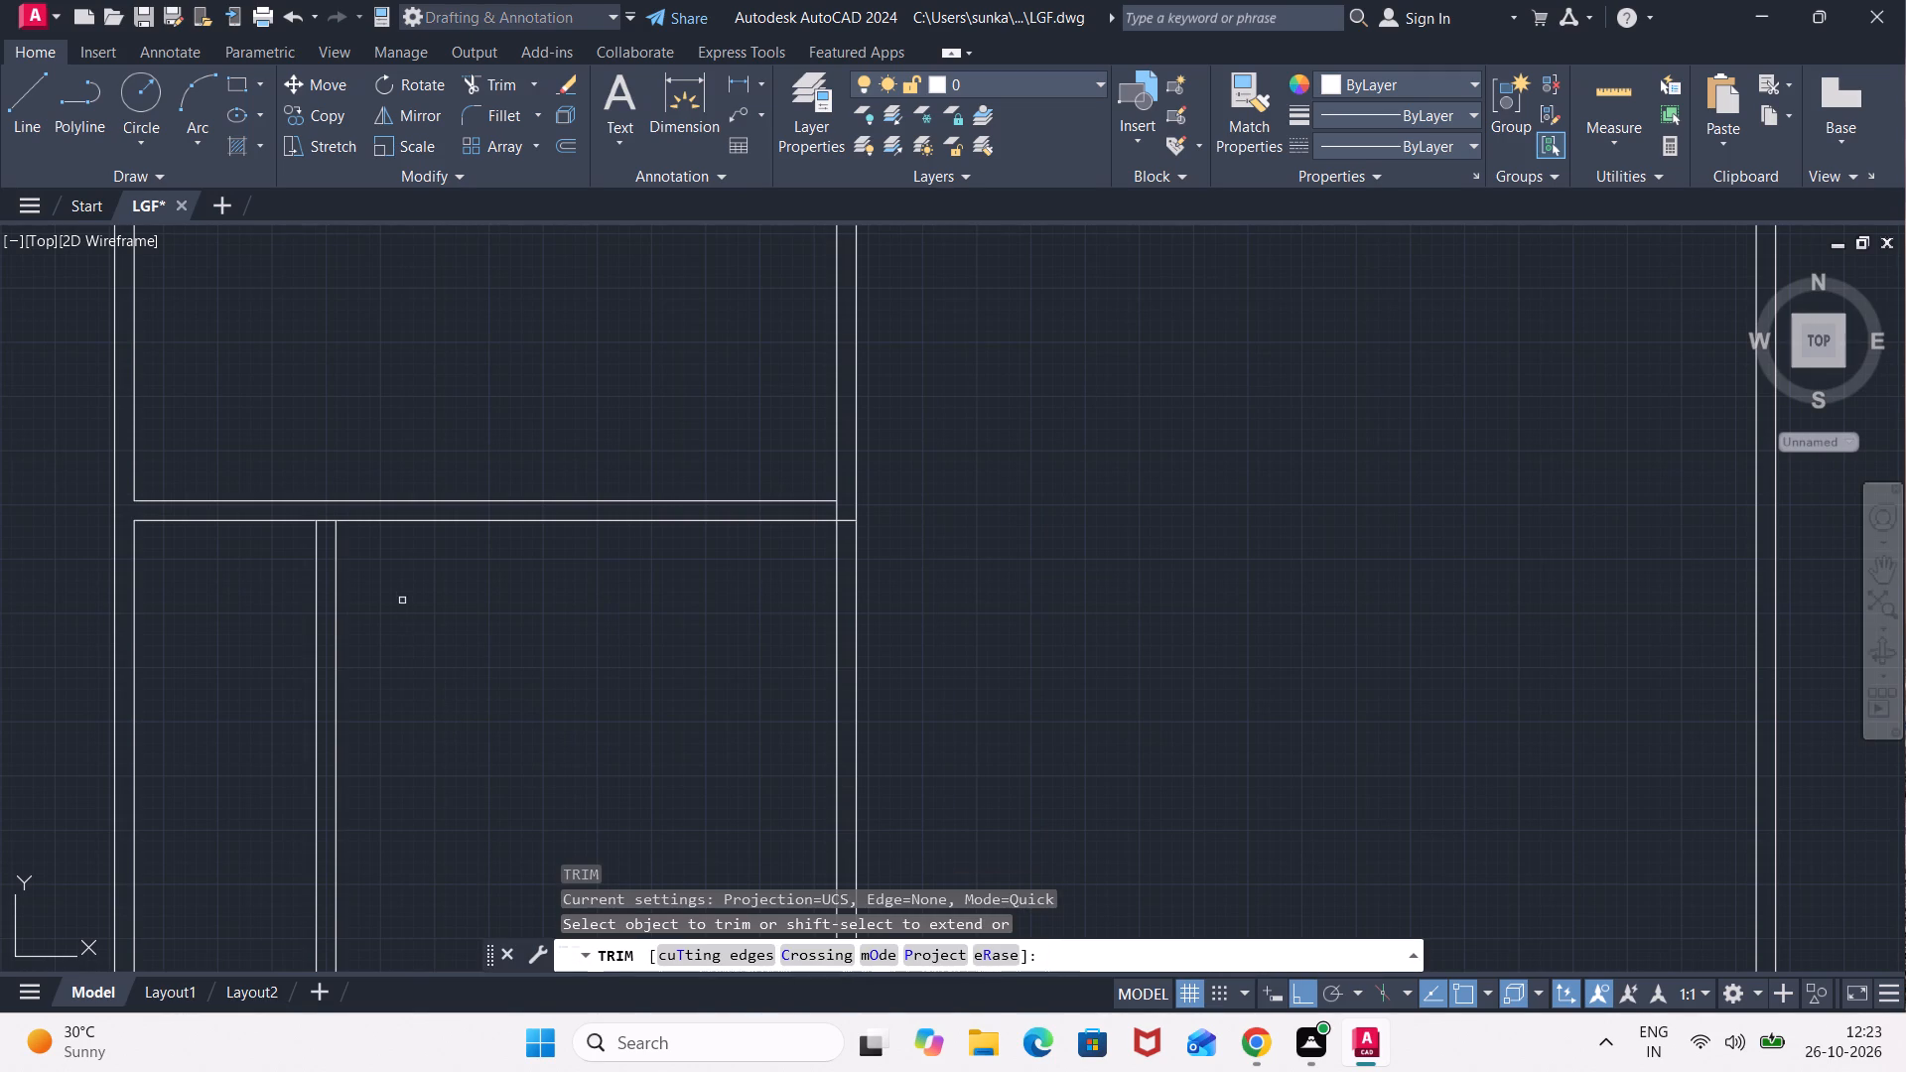
{"action": "scroll", "coordinate": [393, 585], "scroll_direction": "up", "scroll_amount": 1}
{"action": "left_click", "coordinate": [285, 492]}
{"action": "left_click", "coordinate": [290, 472]}
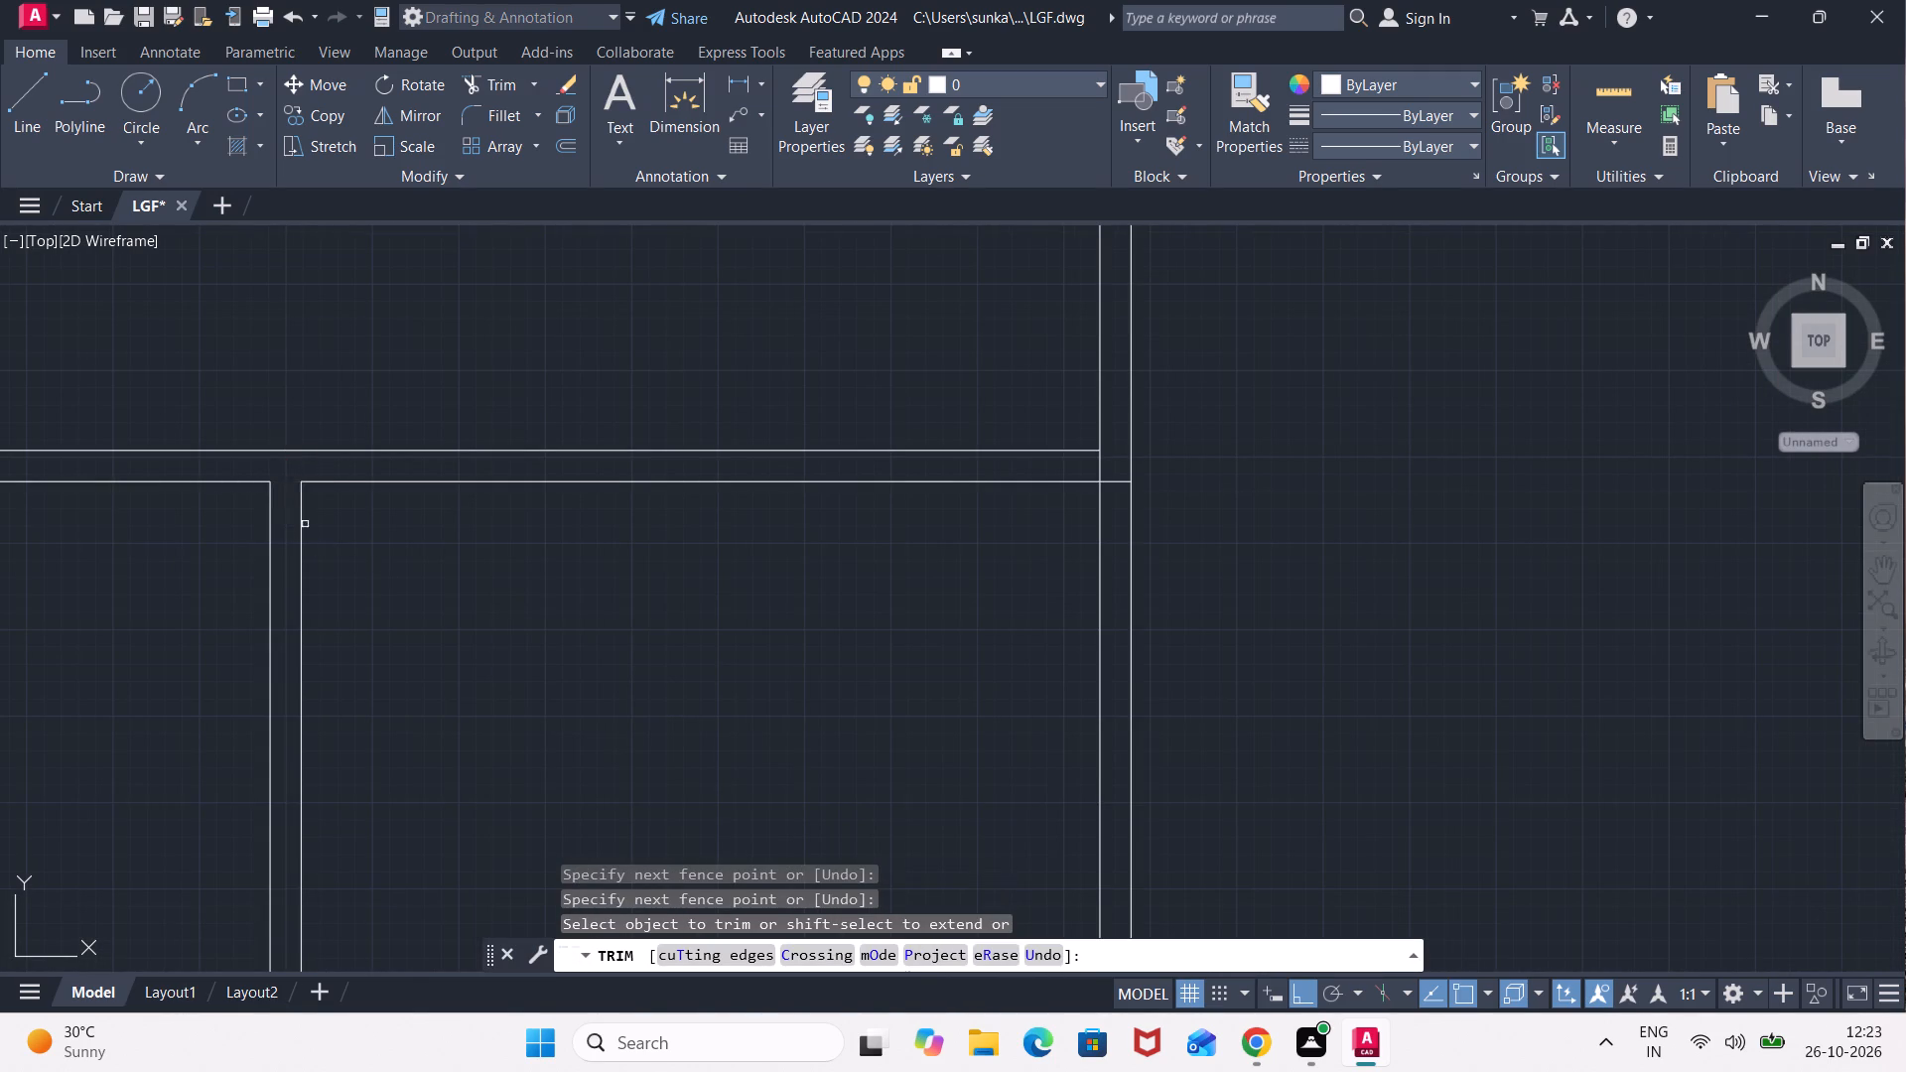
Trim the crossing segments where the horizontal partition meets the extended vertical partition, opening the wall junction.
{"action": "scroll", "coordinate": [386, 610], "scroll_direction": "down", "scroll_amount": 2}
{"action": "scroll", "coordinate": [660, 574], "scroll_direction": "up", "scroll_amount": 1}
{"action": "left_click", "coordinate": [680, 545]}
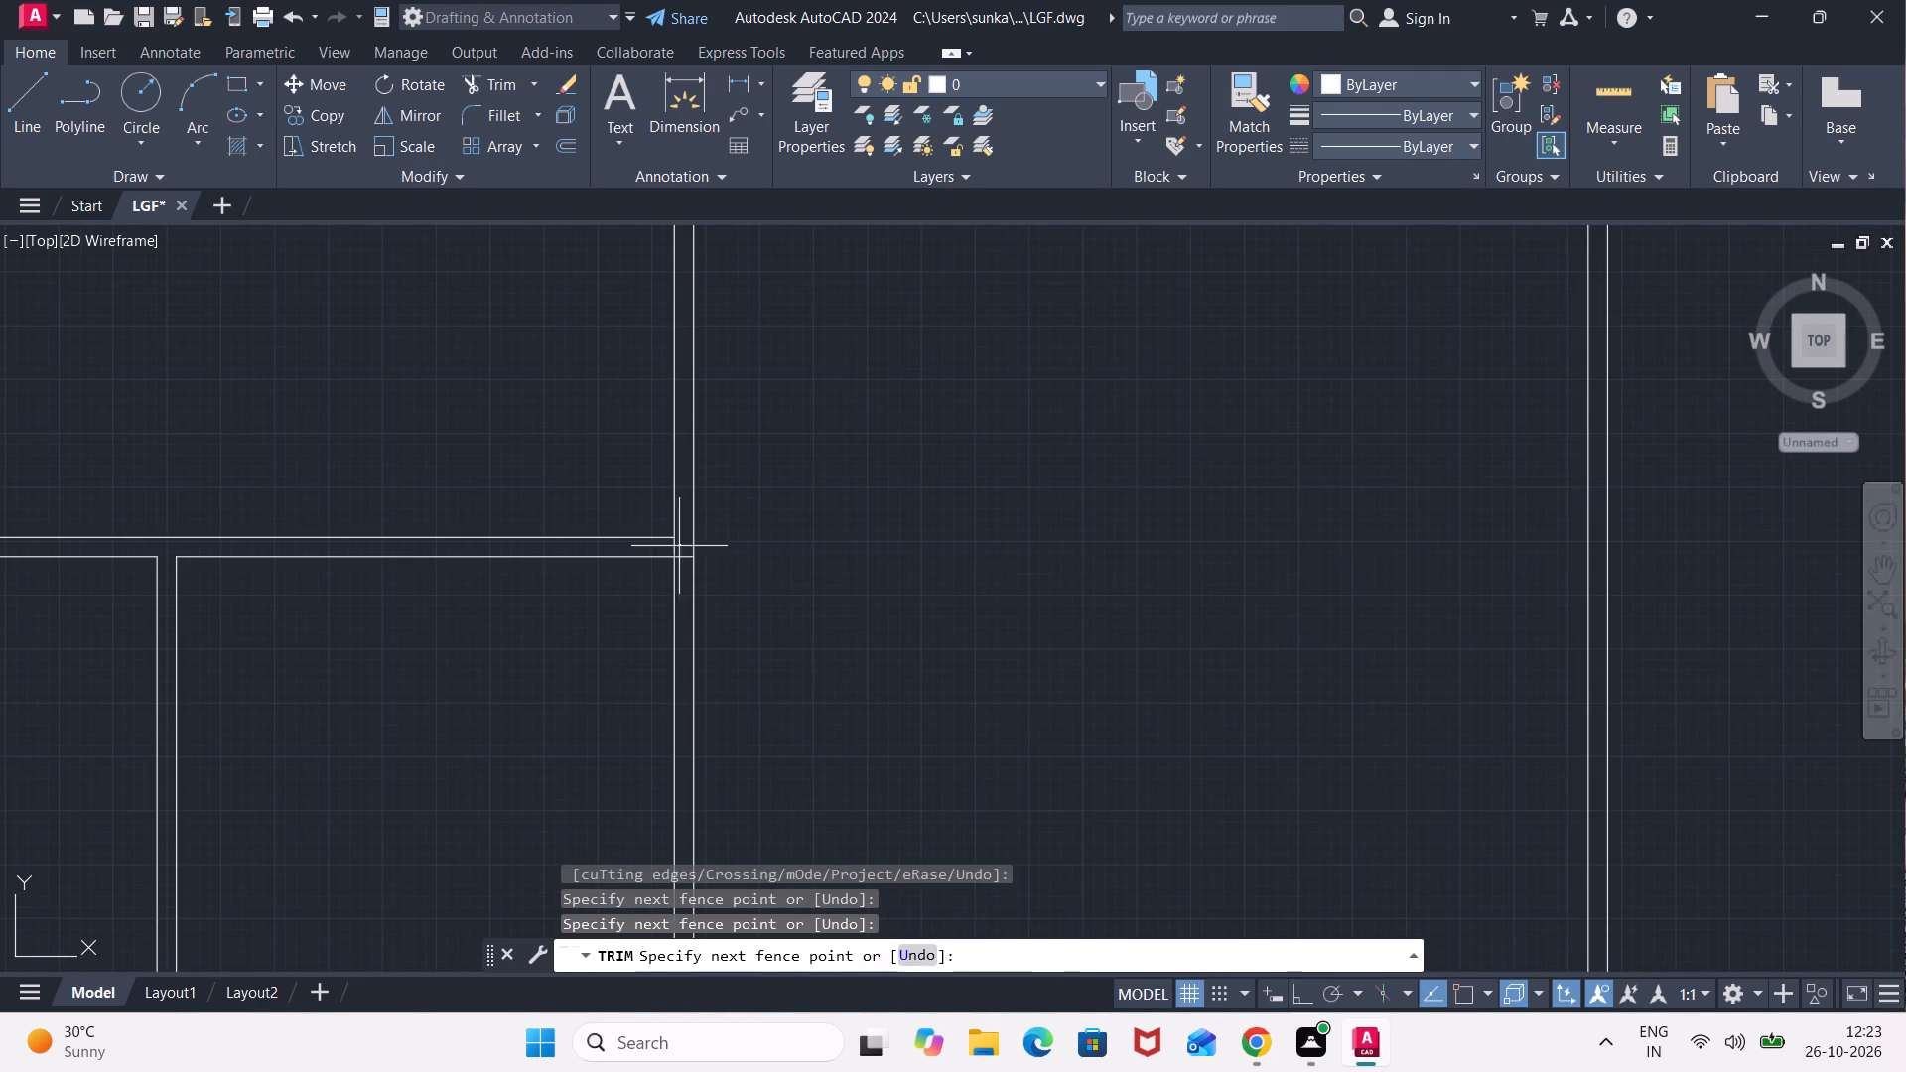
{"action": "left_click", "coordinate": [654, 544]}
{"action": "left_click", "coordinate": [684, 554]}
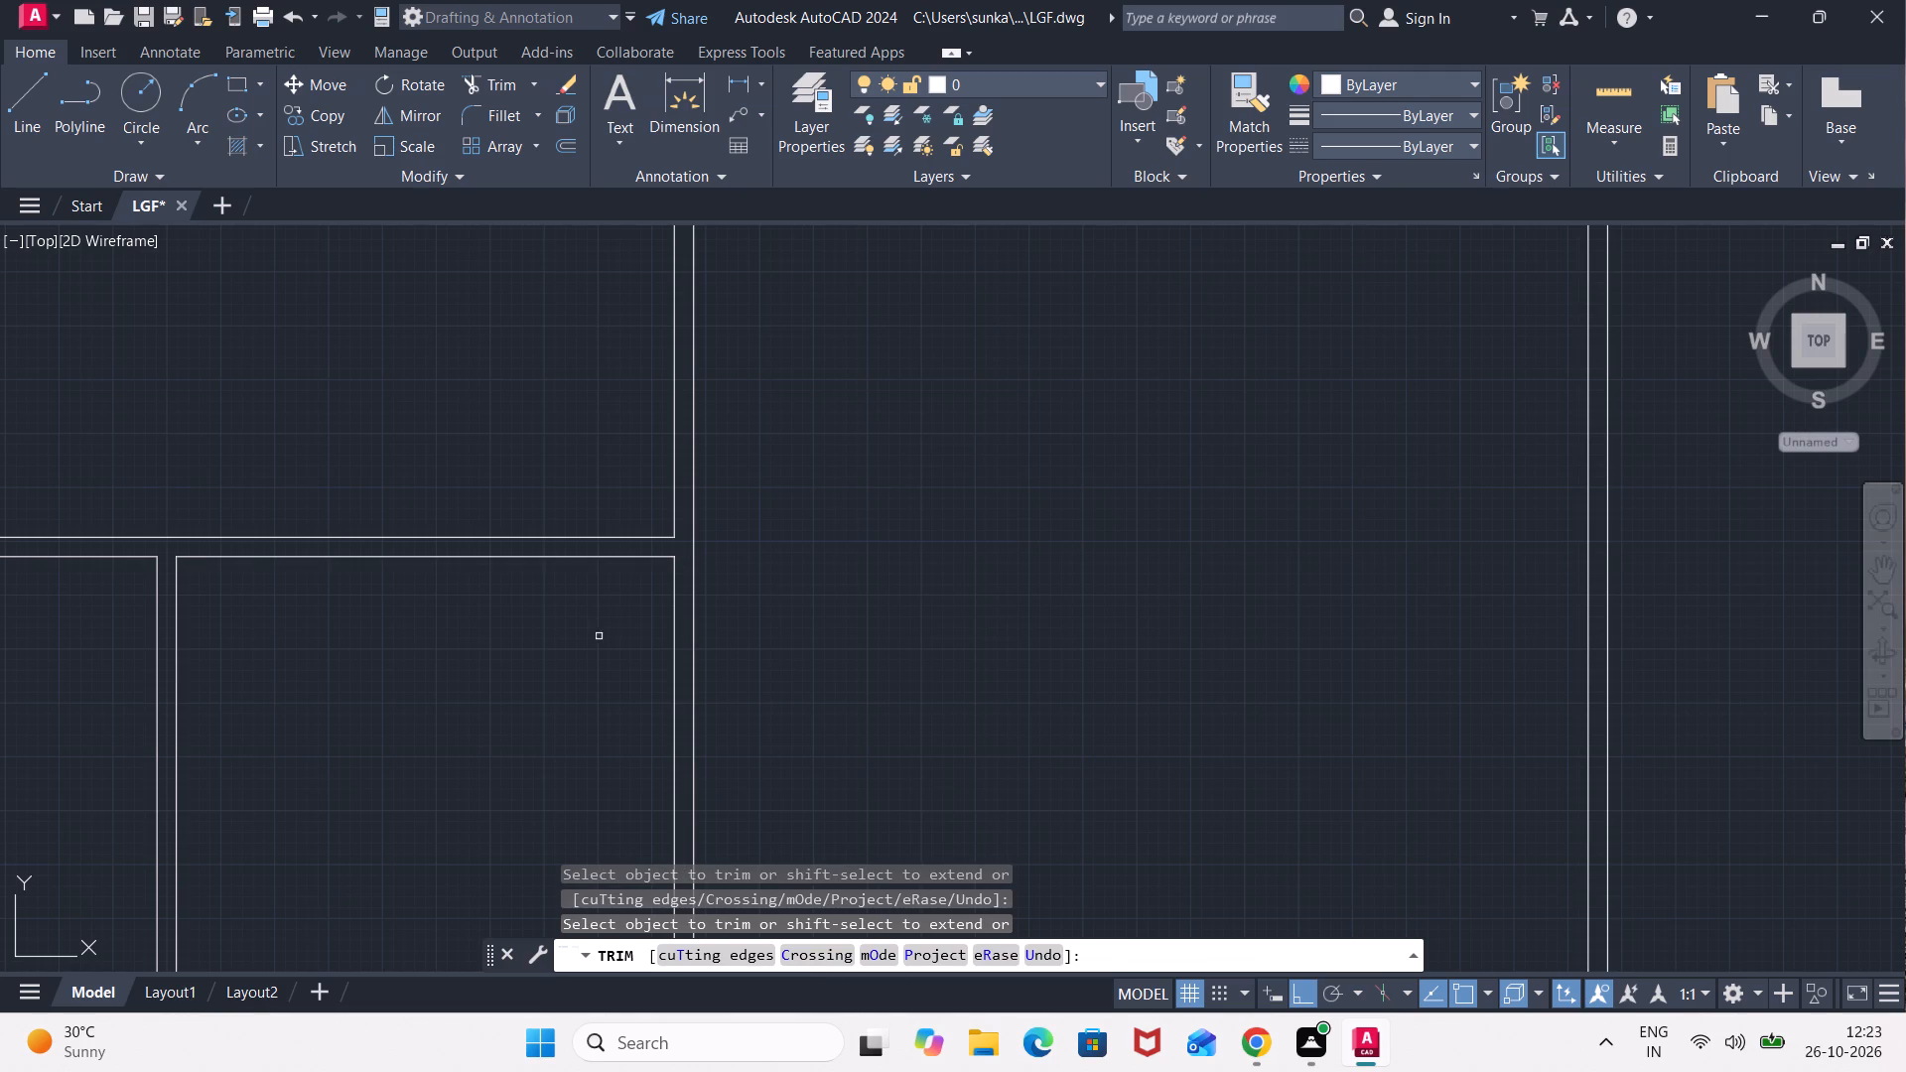
{"action": "scroll", "coordinate": [556, 680], "scroll_direction": "down", "scroll_amount": 2}
{"action": "middle_click_drag", "start_coordinate": [532, 704], "coordinate": [527, 597]}
{"action": "key", "text": "Escape"}
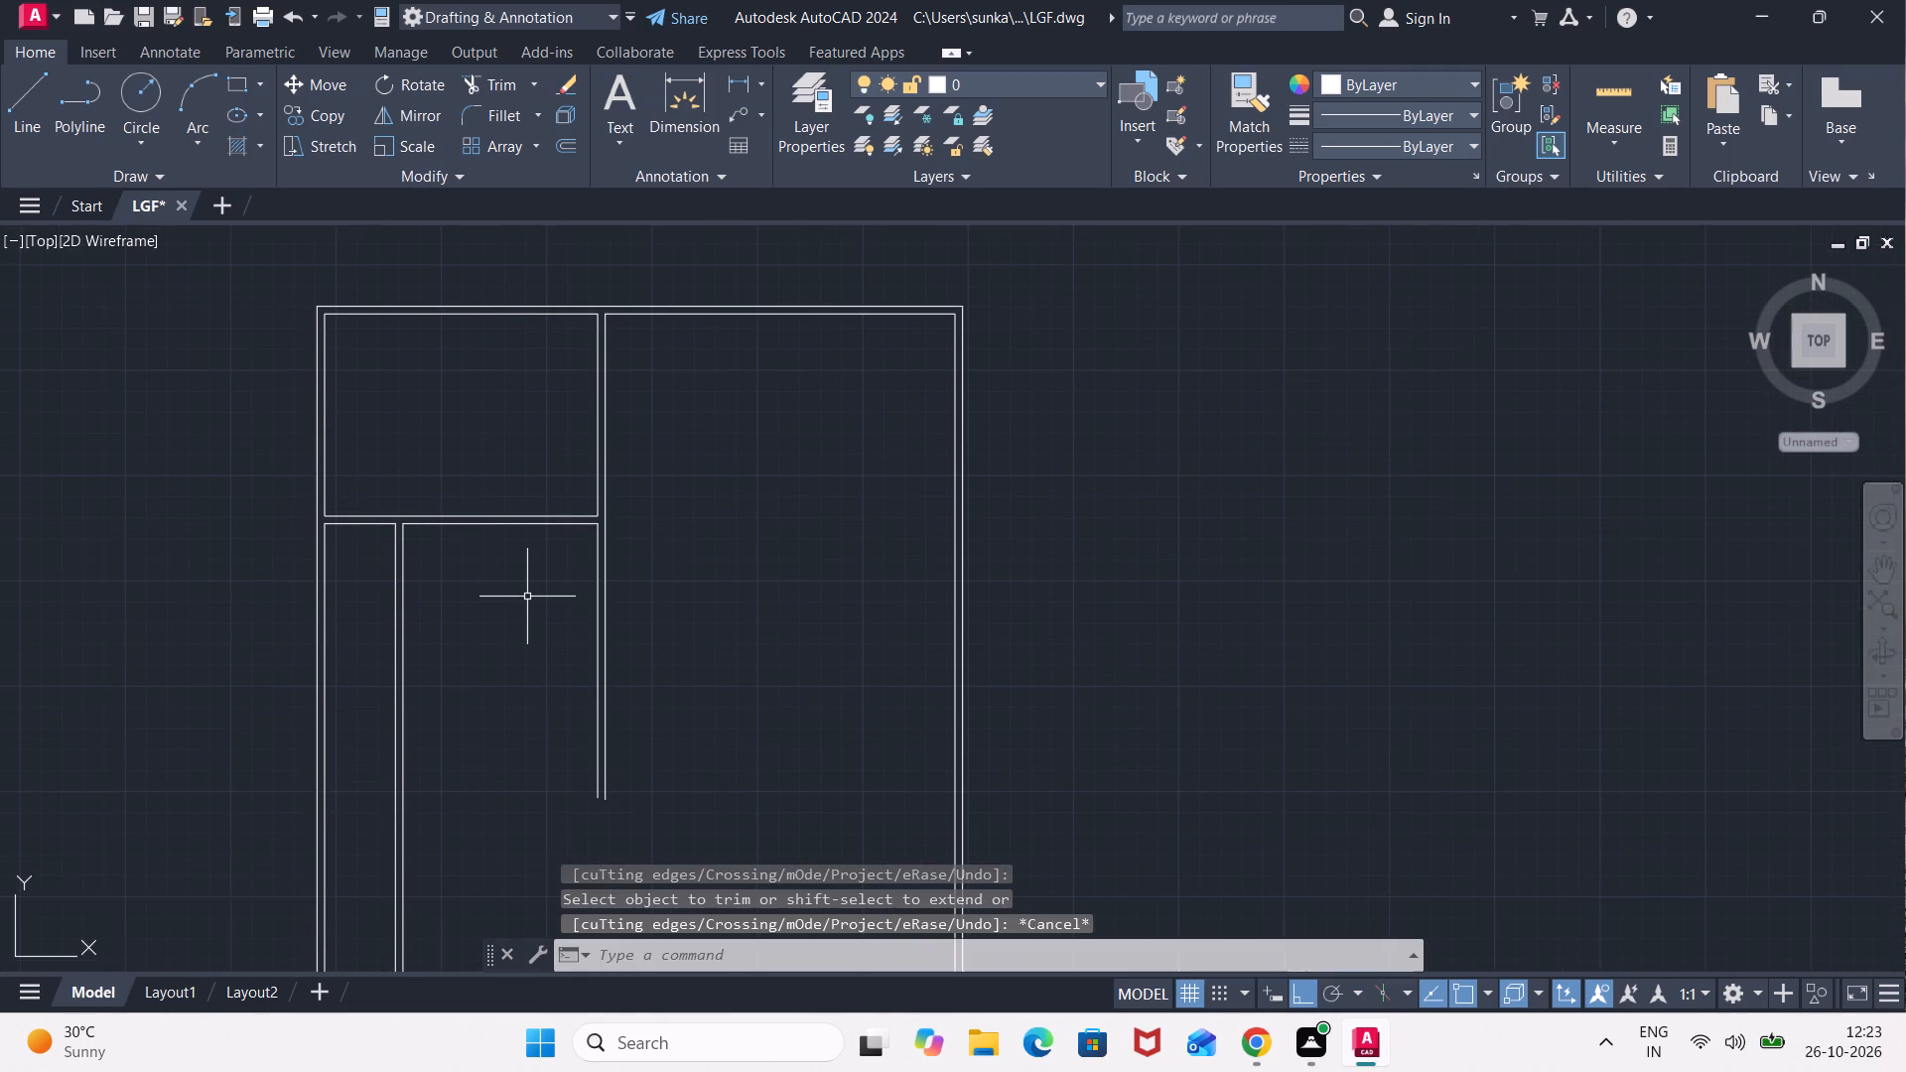
Offset the lower line of the horizontal partition beneath the top-left room 8' downward.
{"action": "key", "text": "o"}
{"action": "key", "text": "Return"}
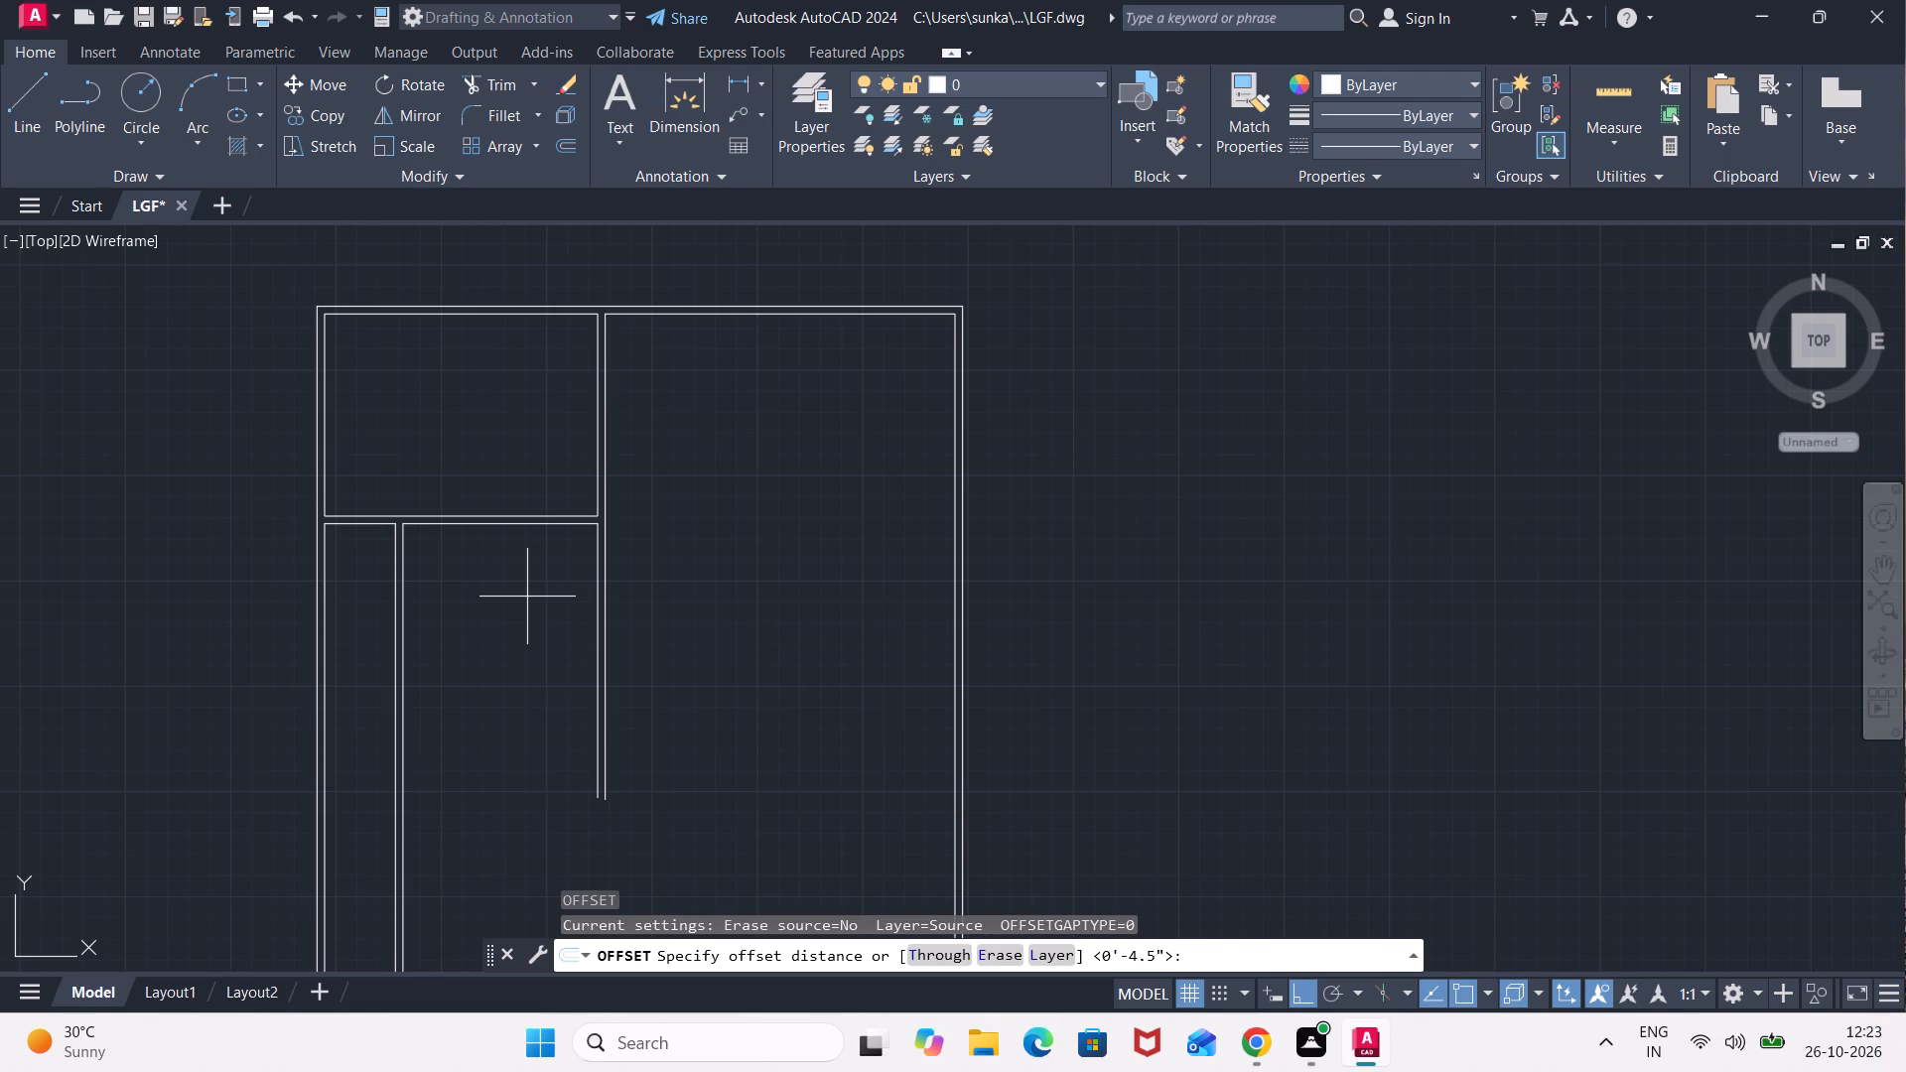
{"action": "type", "text": "8'"}
{"action": "key", "text": "Return"}
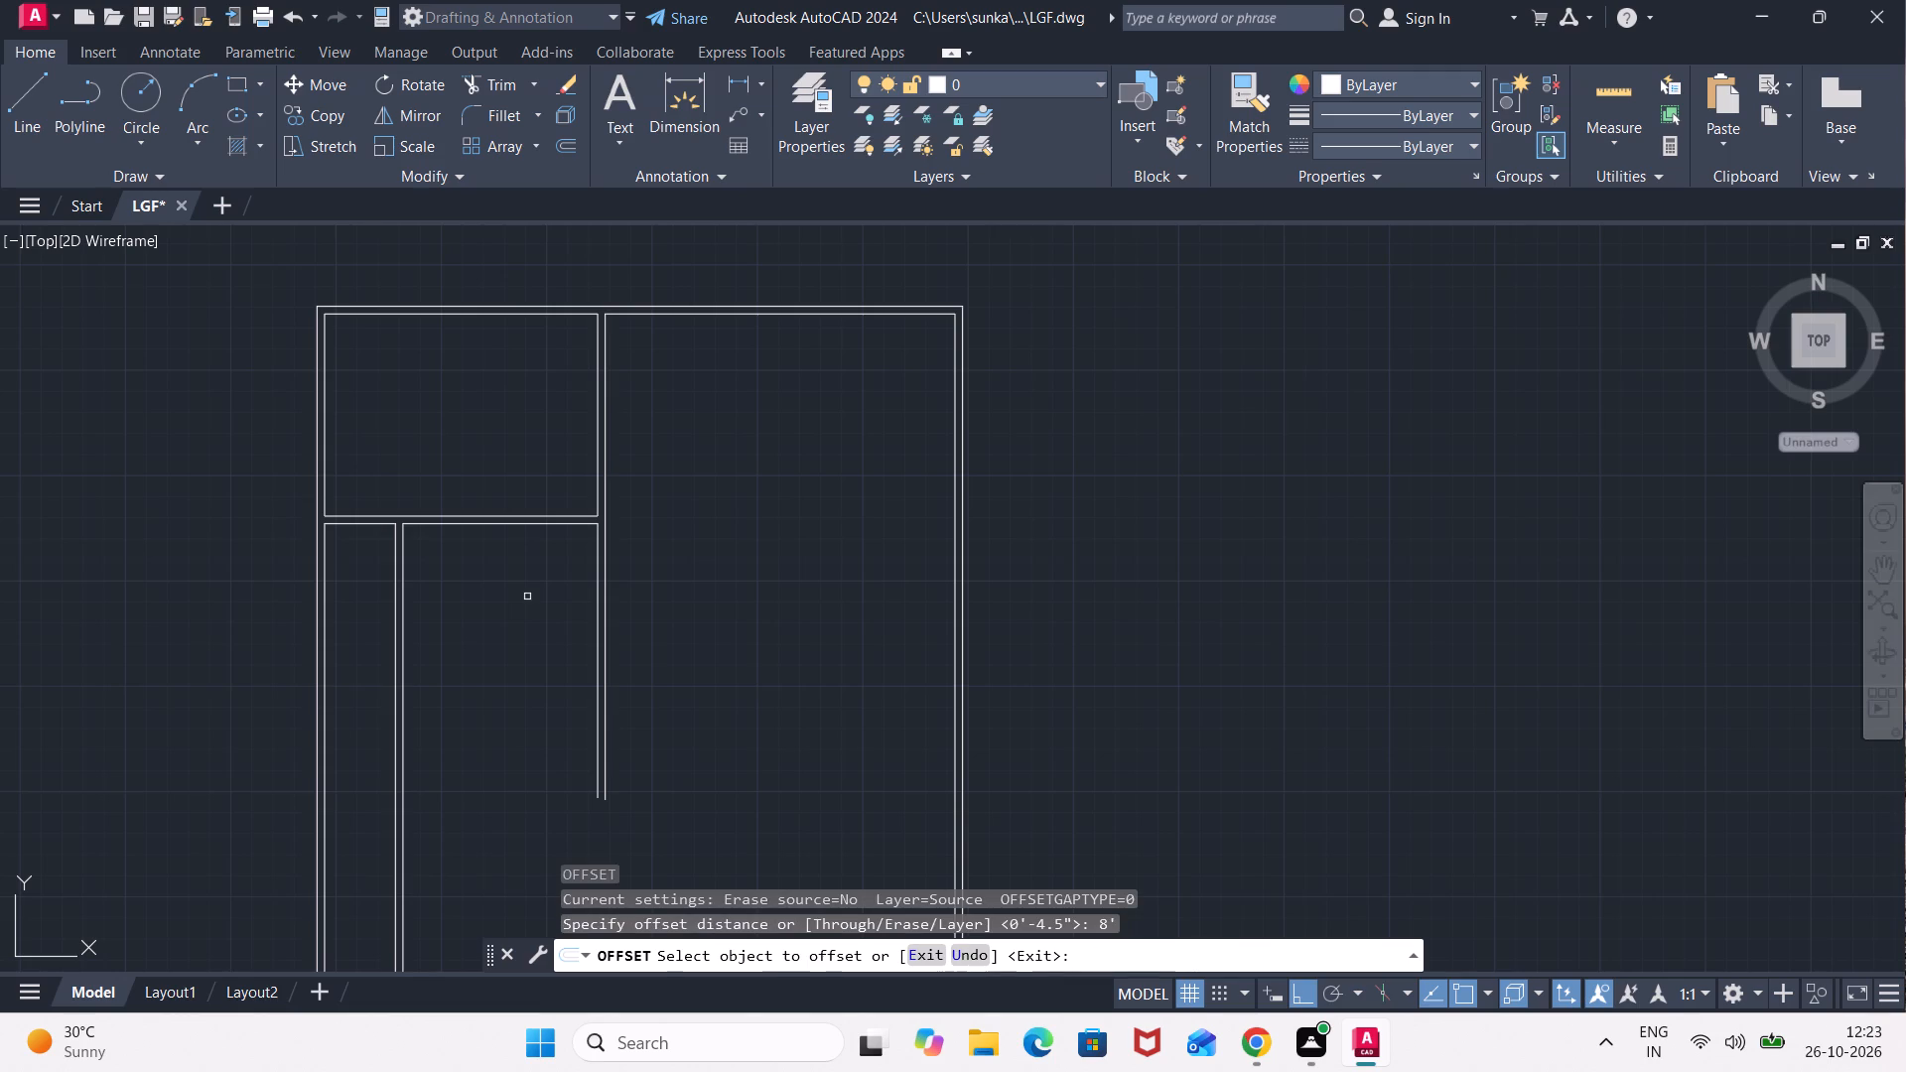
{"action": "left_click", "coordinate": [519, 523]}
{"action": "left_click", "coordinate": [557, 744]}
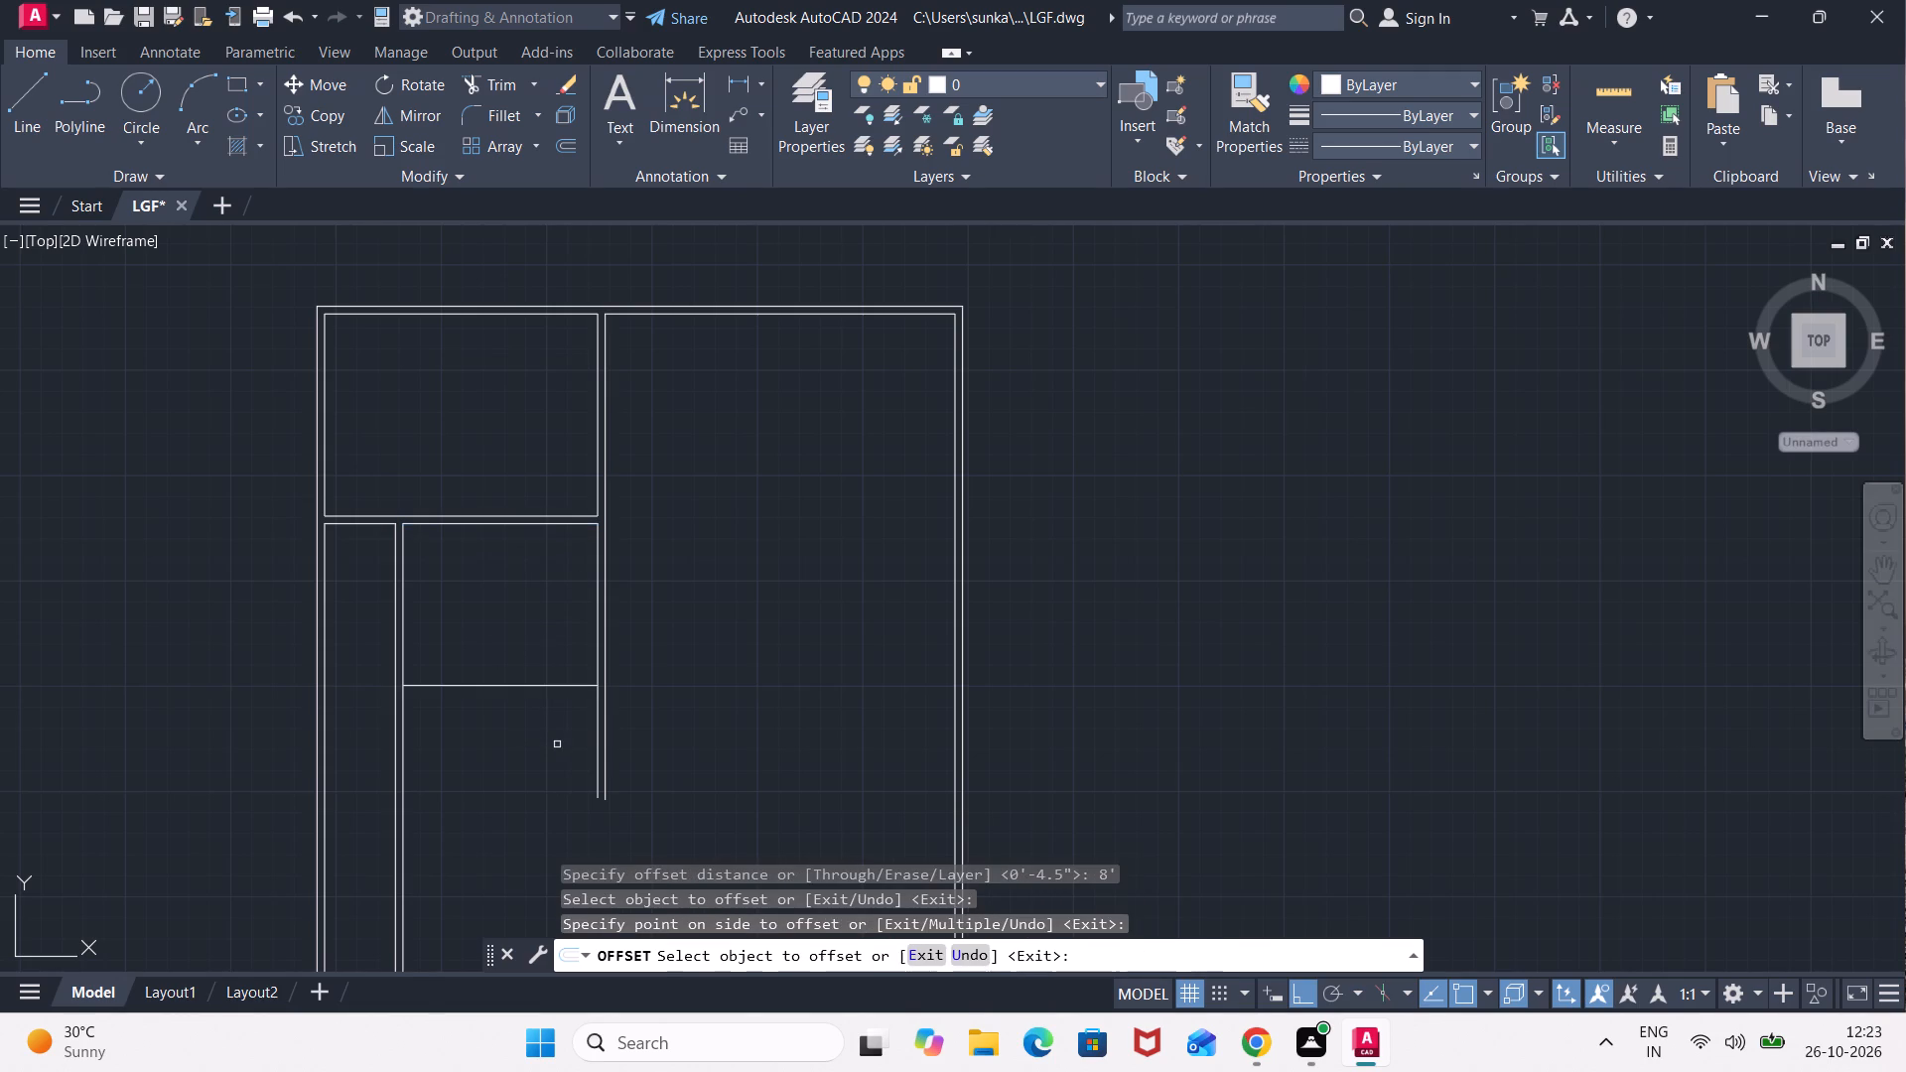
{"action": "key", "text": "space"}
Offset the new horizontal line 4.5" downward to give the wall its thickness.
{"action": "key", "text": "space"}
{"action": "type", "text": "4.5\""}
{"action": "key", "text": "Return"}
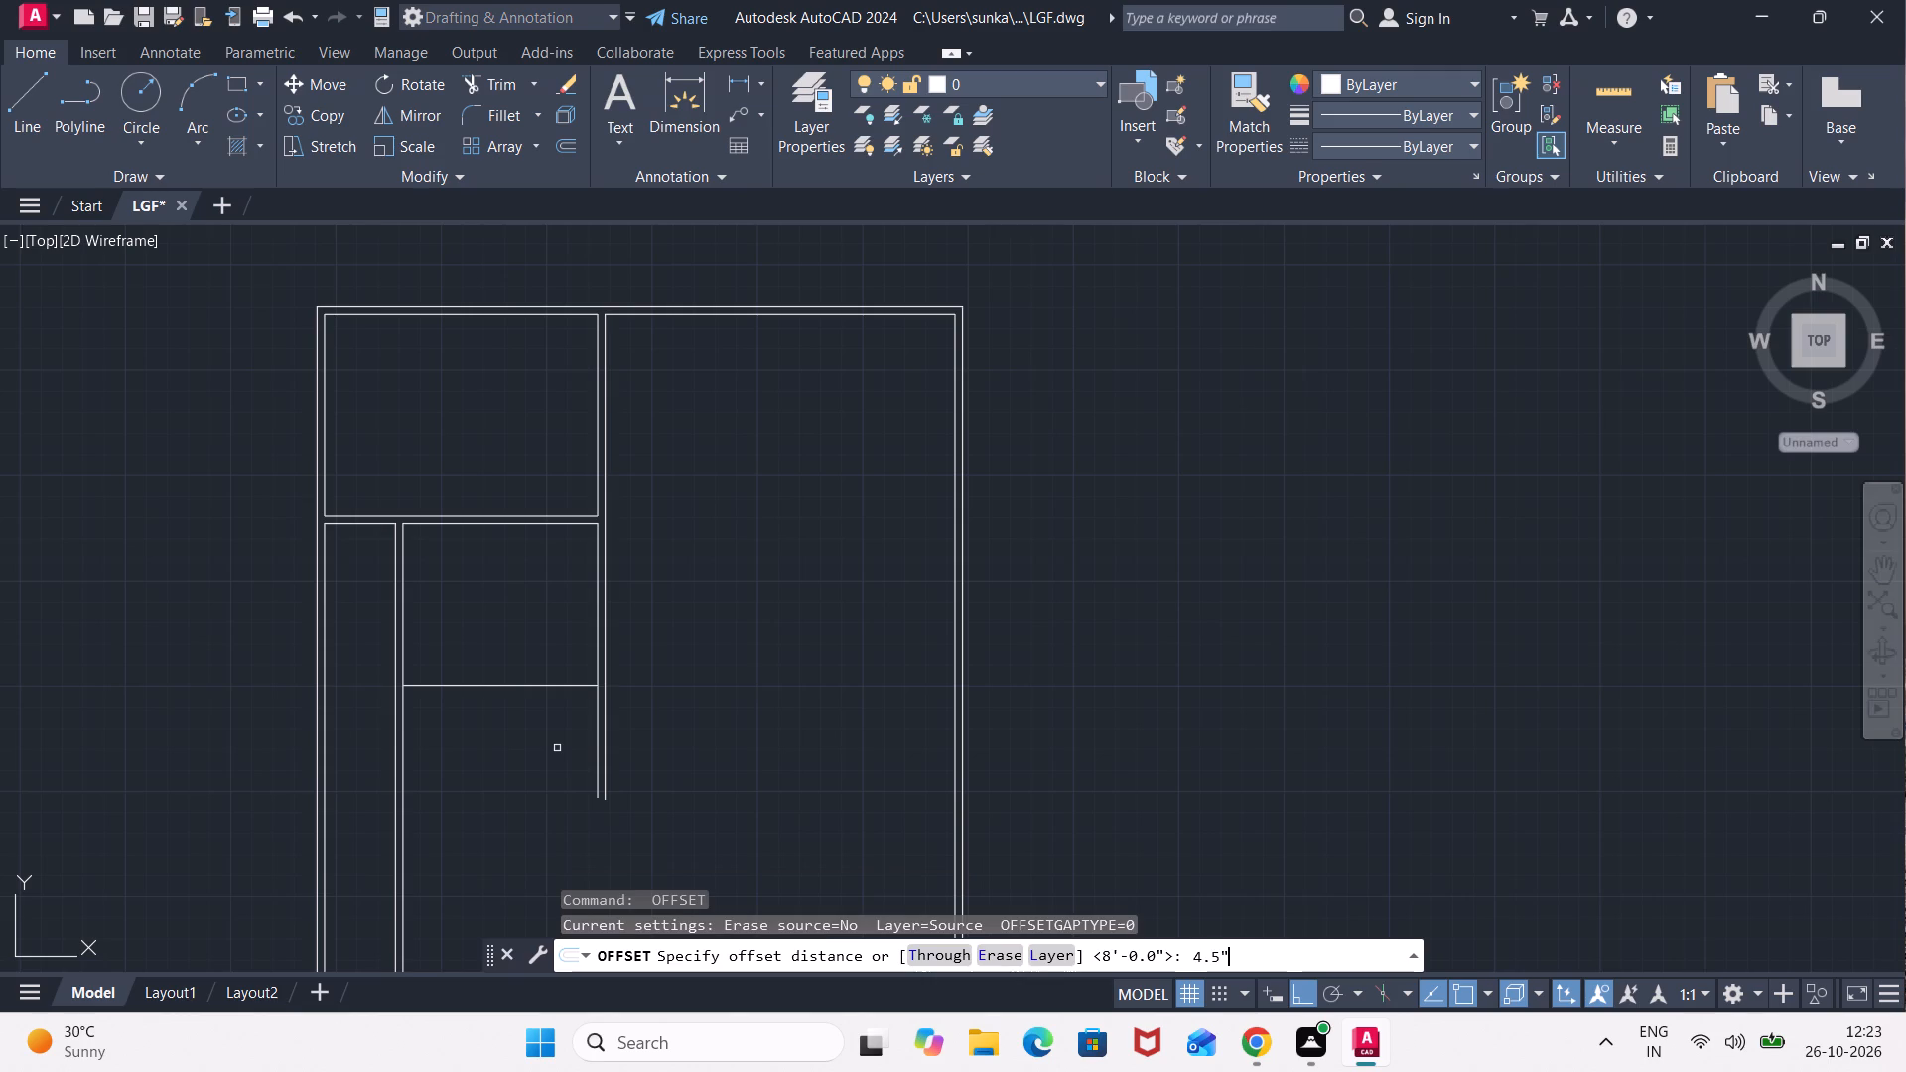
{"action": "left_click", "coordinate": [562, 683]}
{"action": "left_click", "coordinate": [563, 758]}
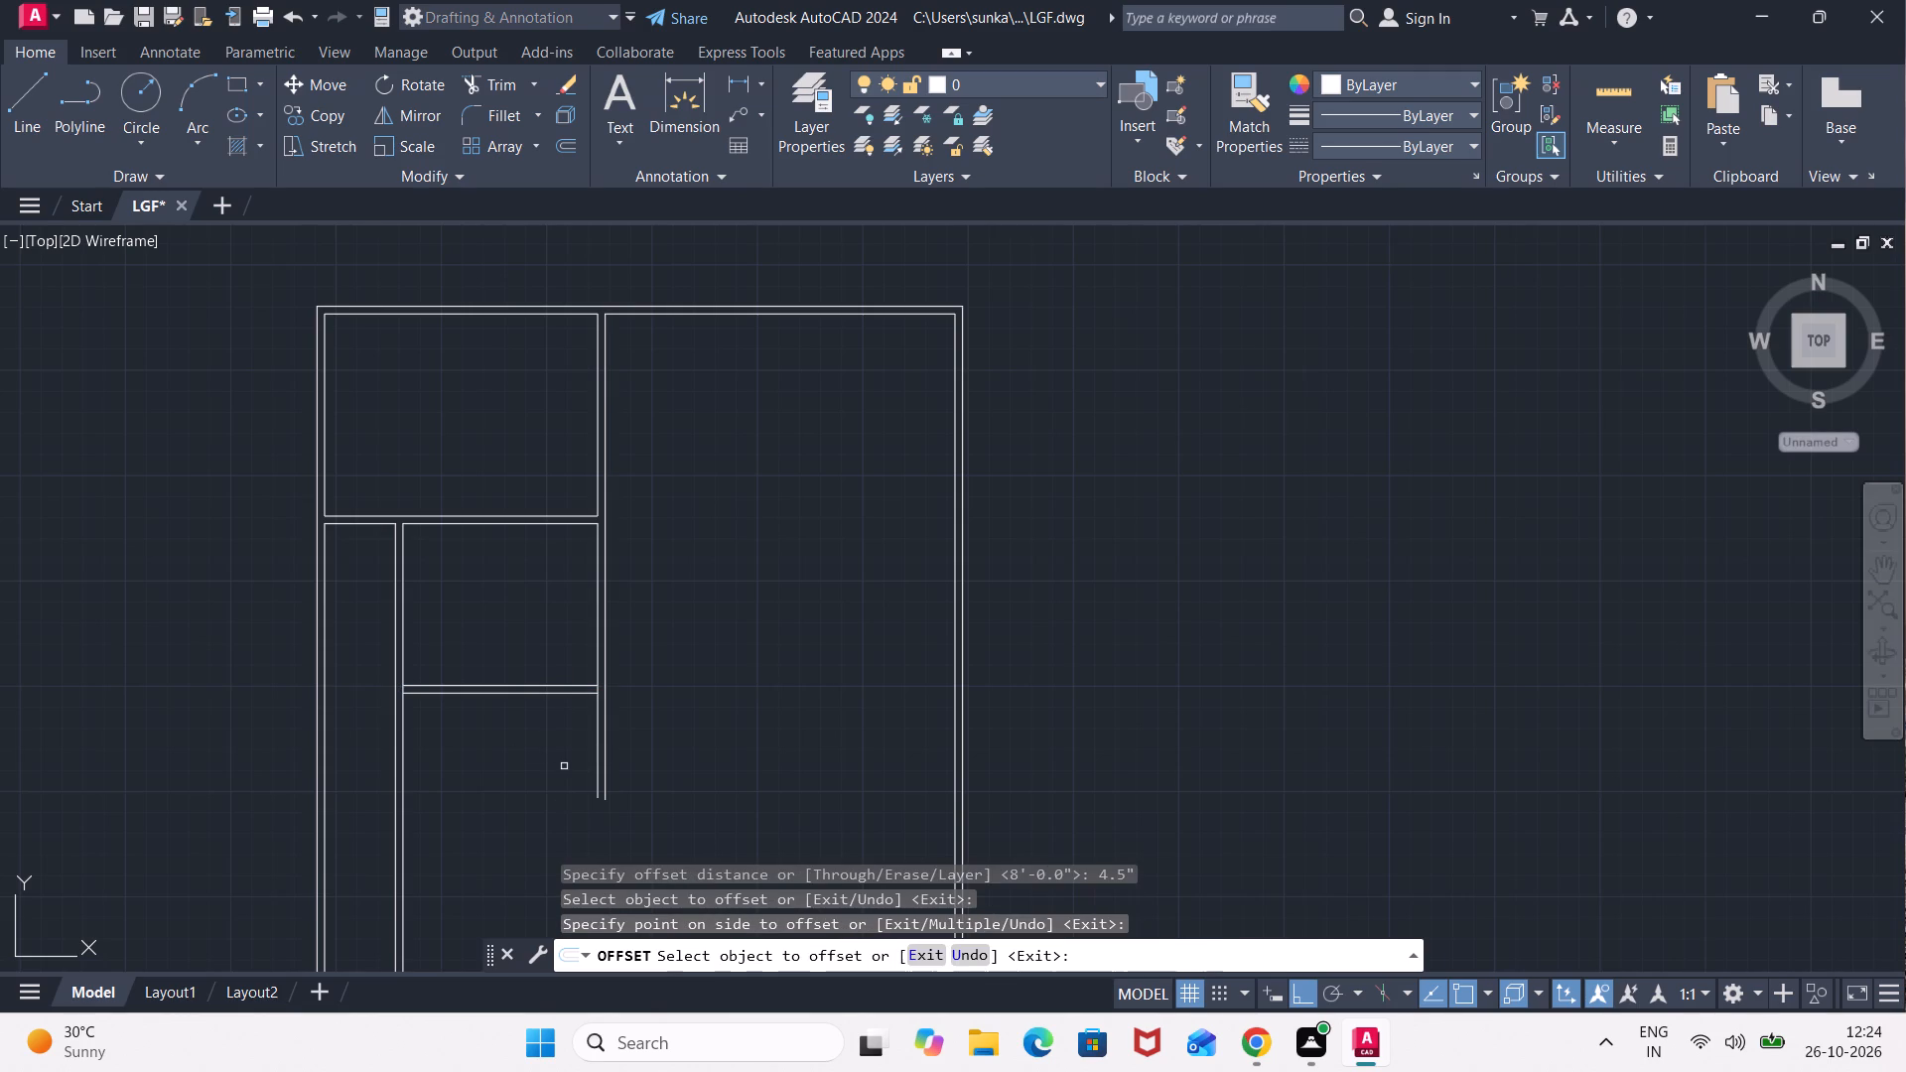
{"action": "key", "text": "Escape"}
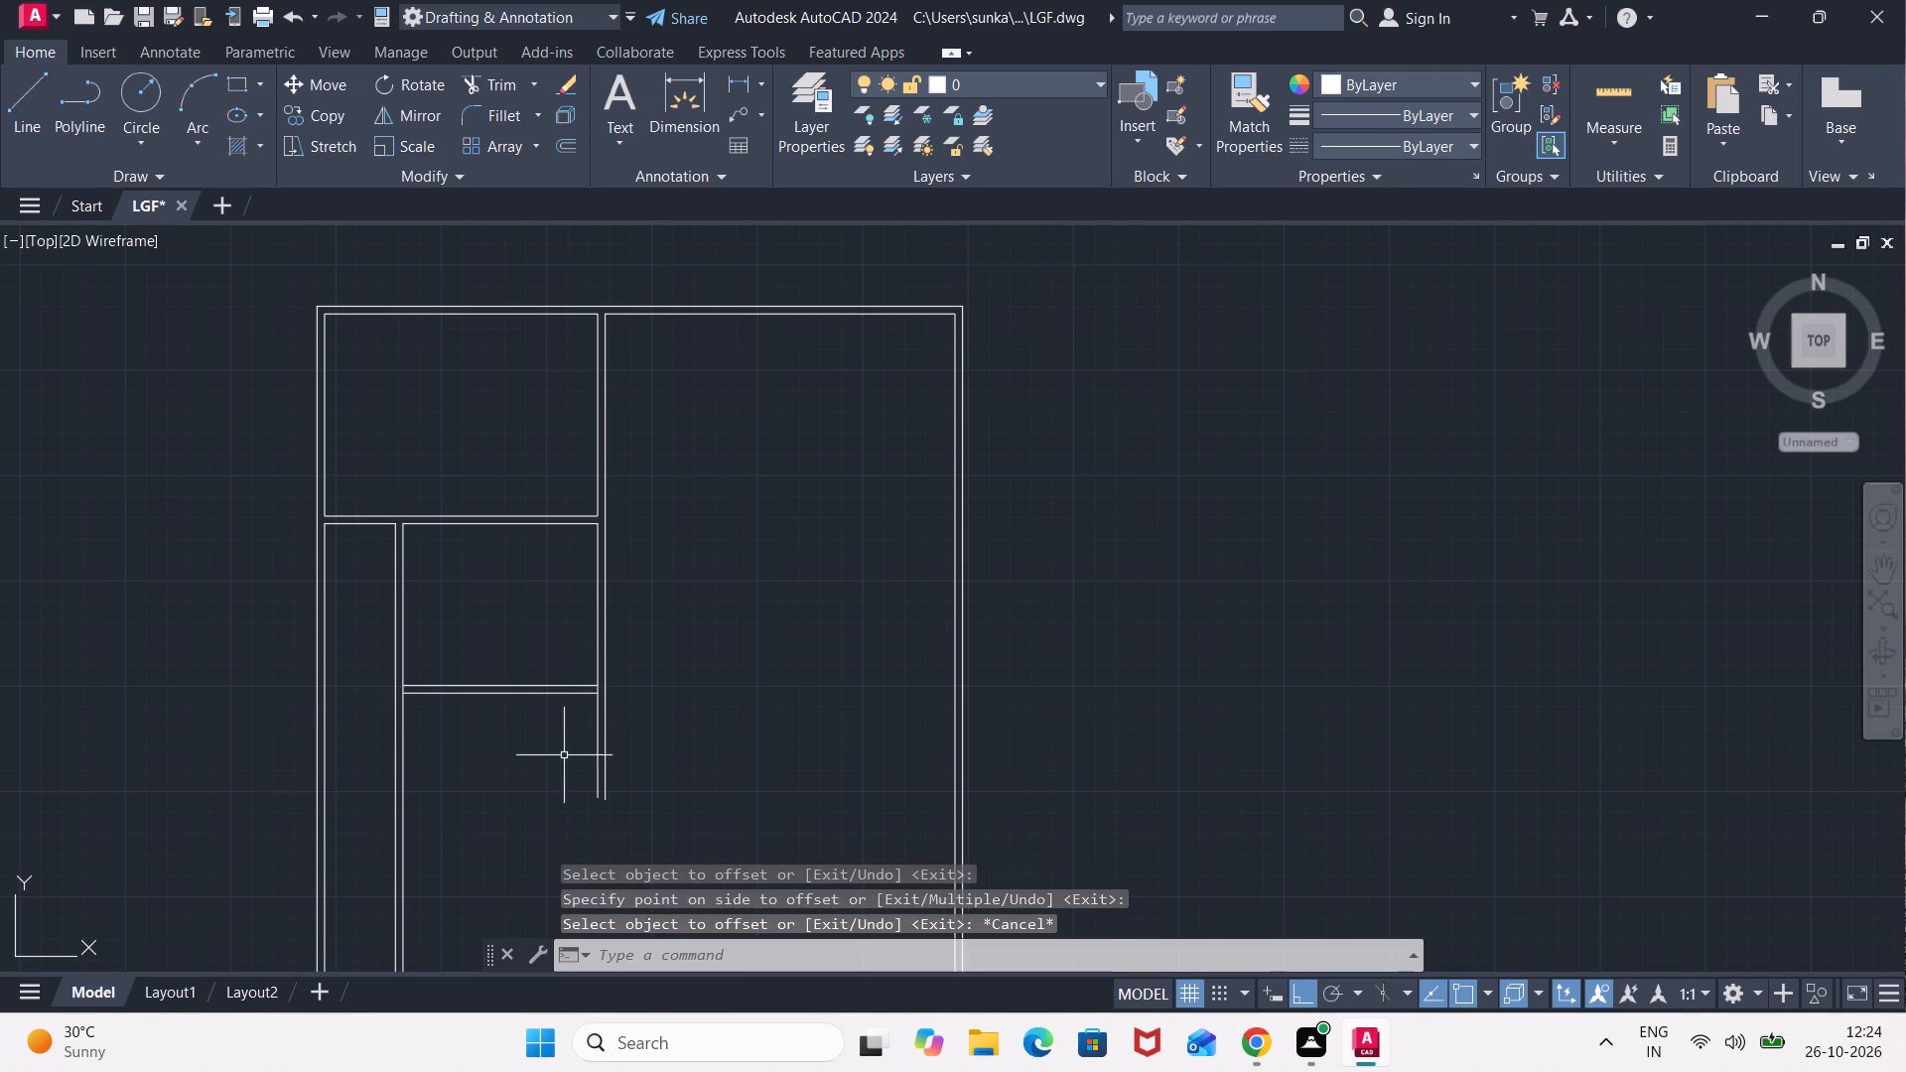
Stretch the right end of the new wall's lower line to the outer line of the vertical partition.
{"action": "scroll", "coordinate": [562, 732], "scroll_direction": "up", "scroll_amount": 1}
{"action": "left_click", "coordinate": [583, 671]}
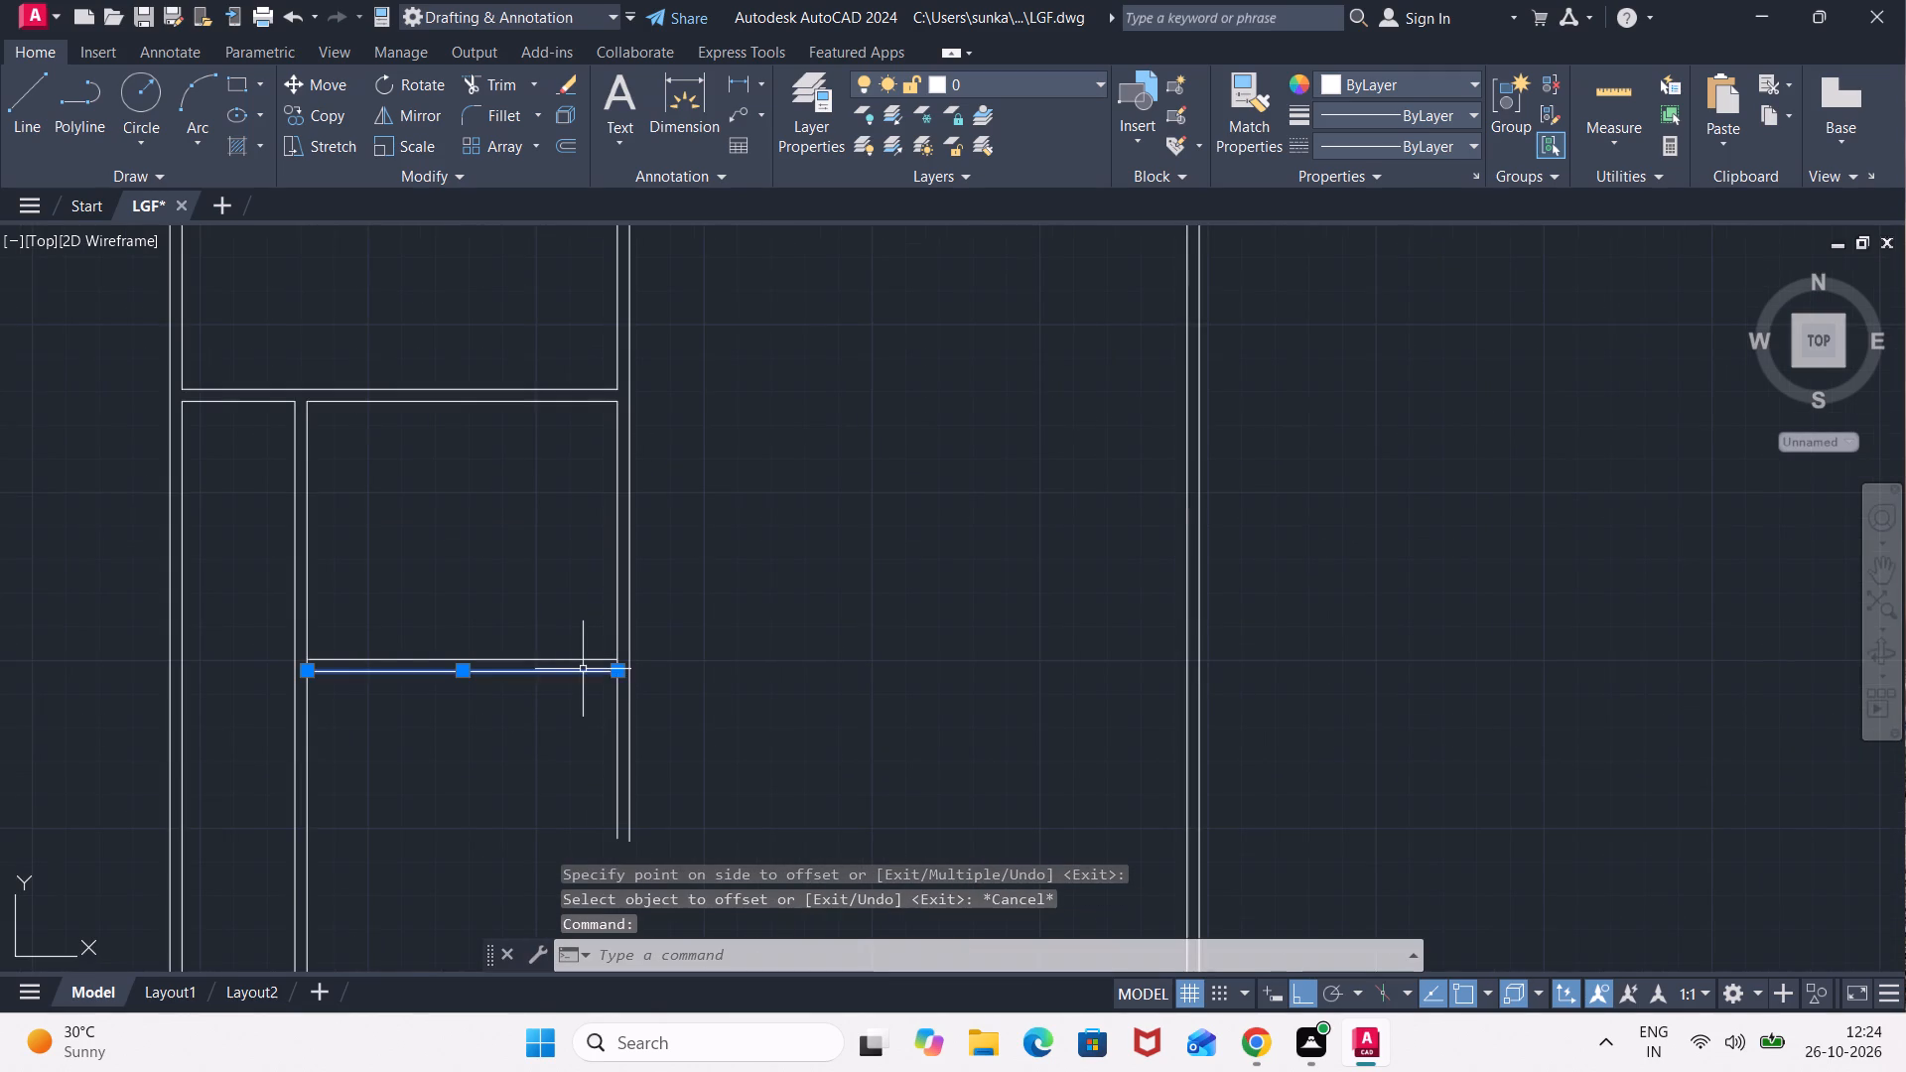
{"action": "left_click", "coordinate": [619, 670]}
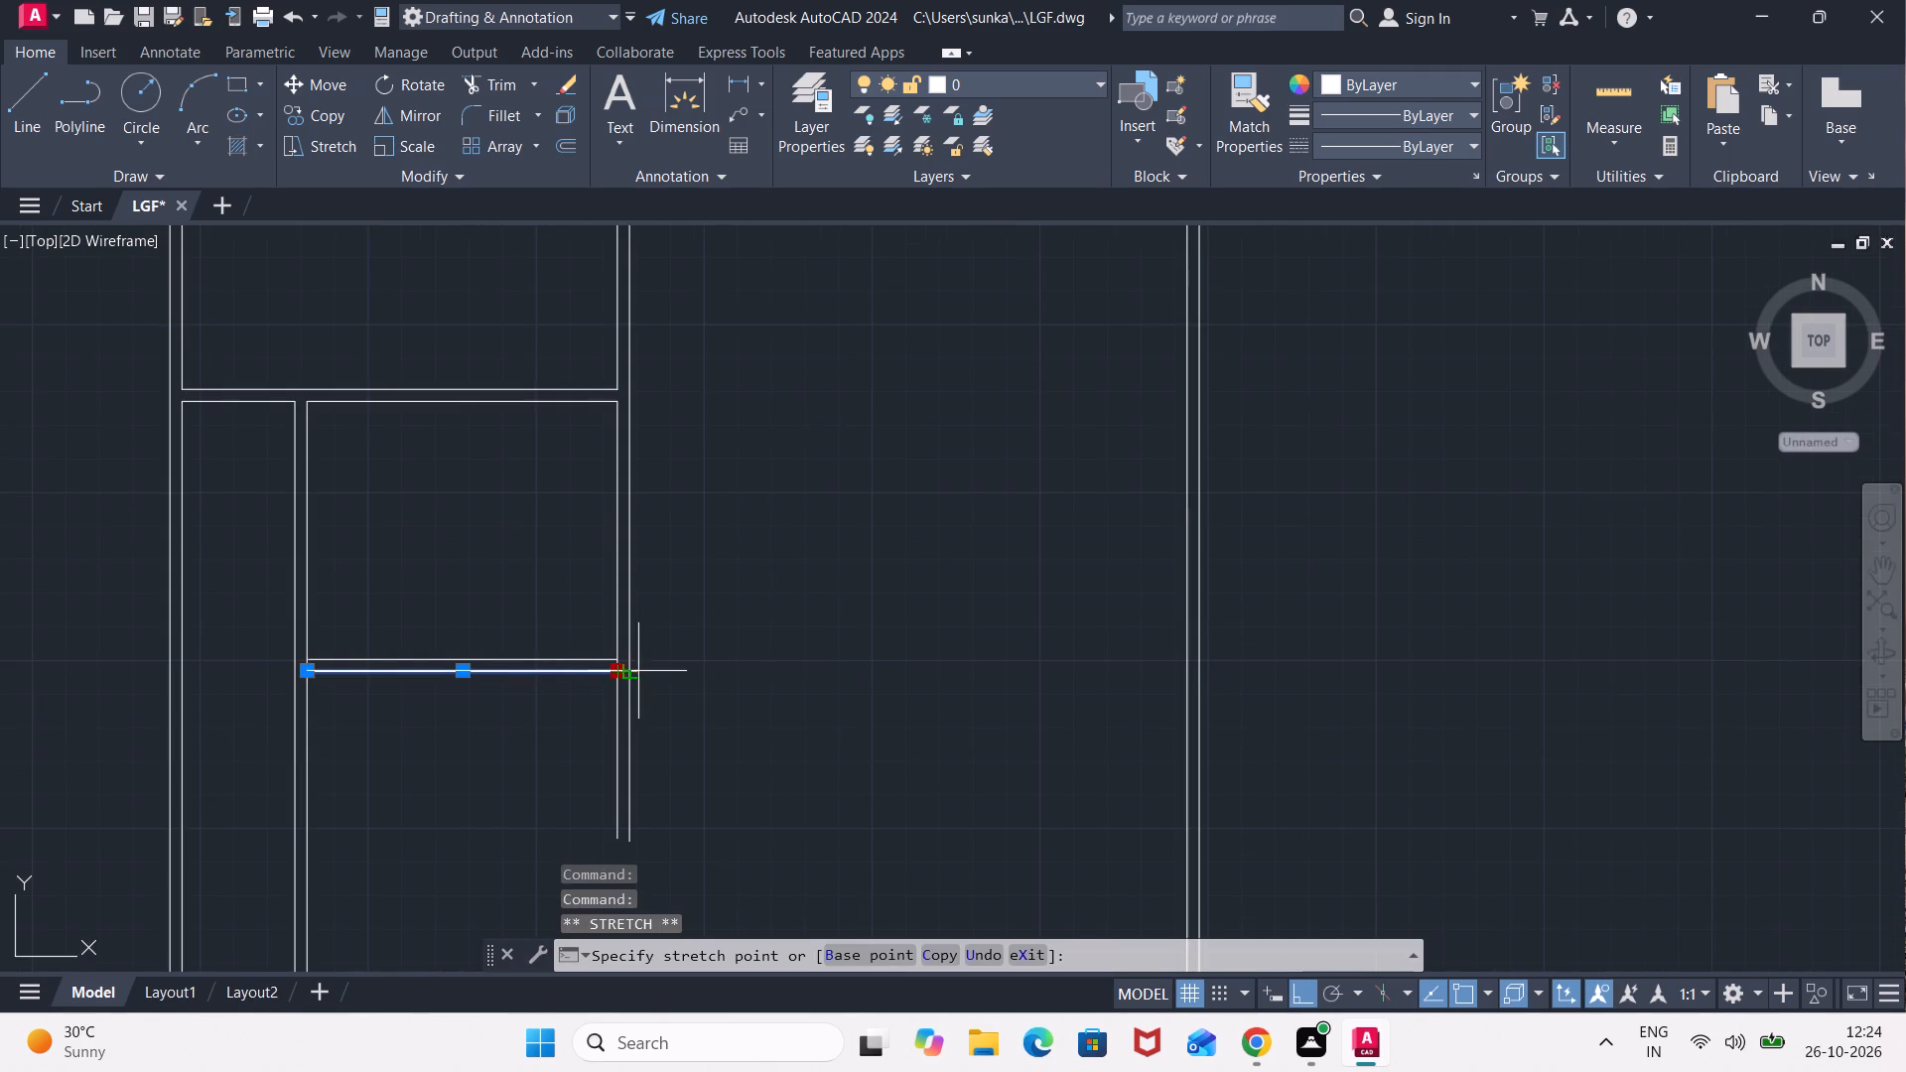
{"action": "left_click", "coordinate": [640, 671]}
{"action": "key", "text": "Escape"}
{"action": "key", "text": "Escape"}
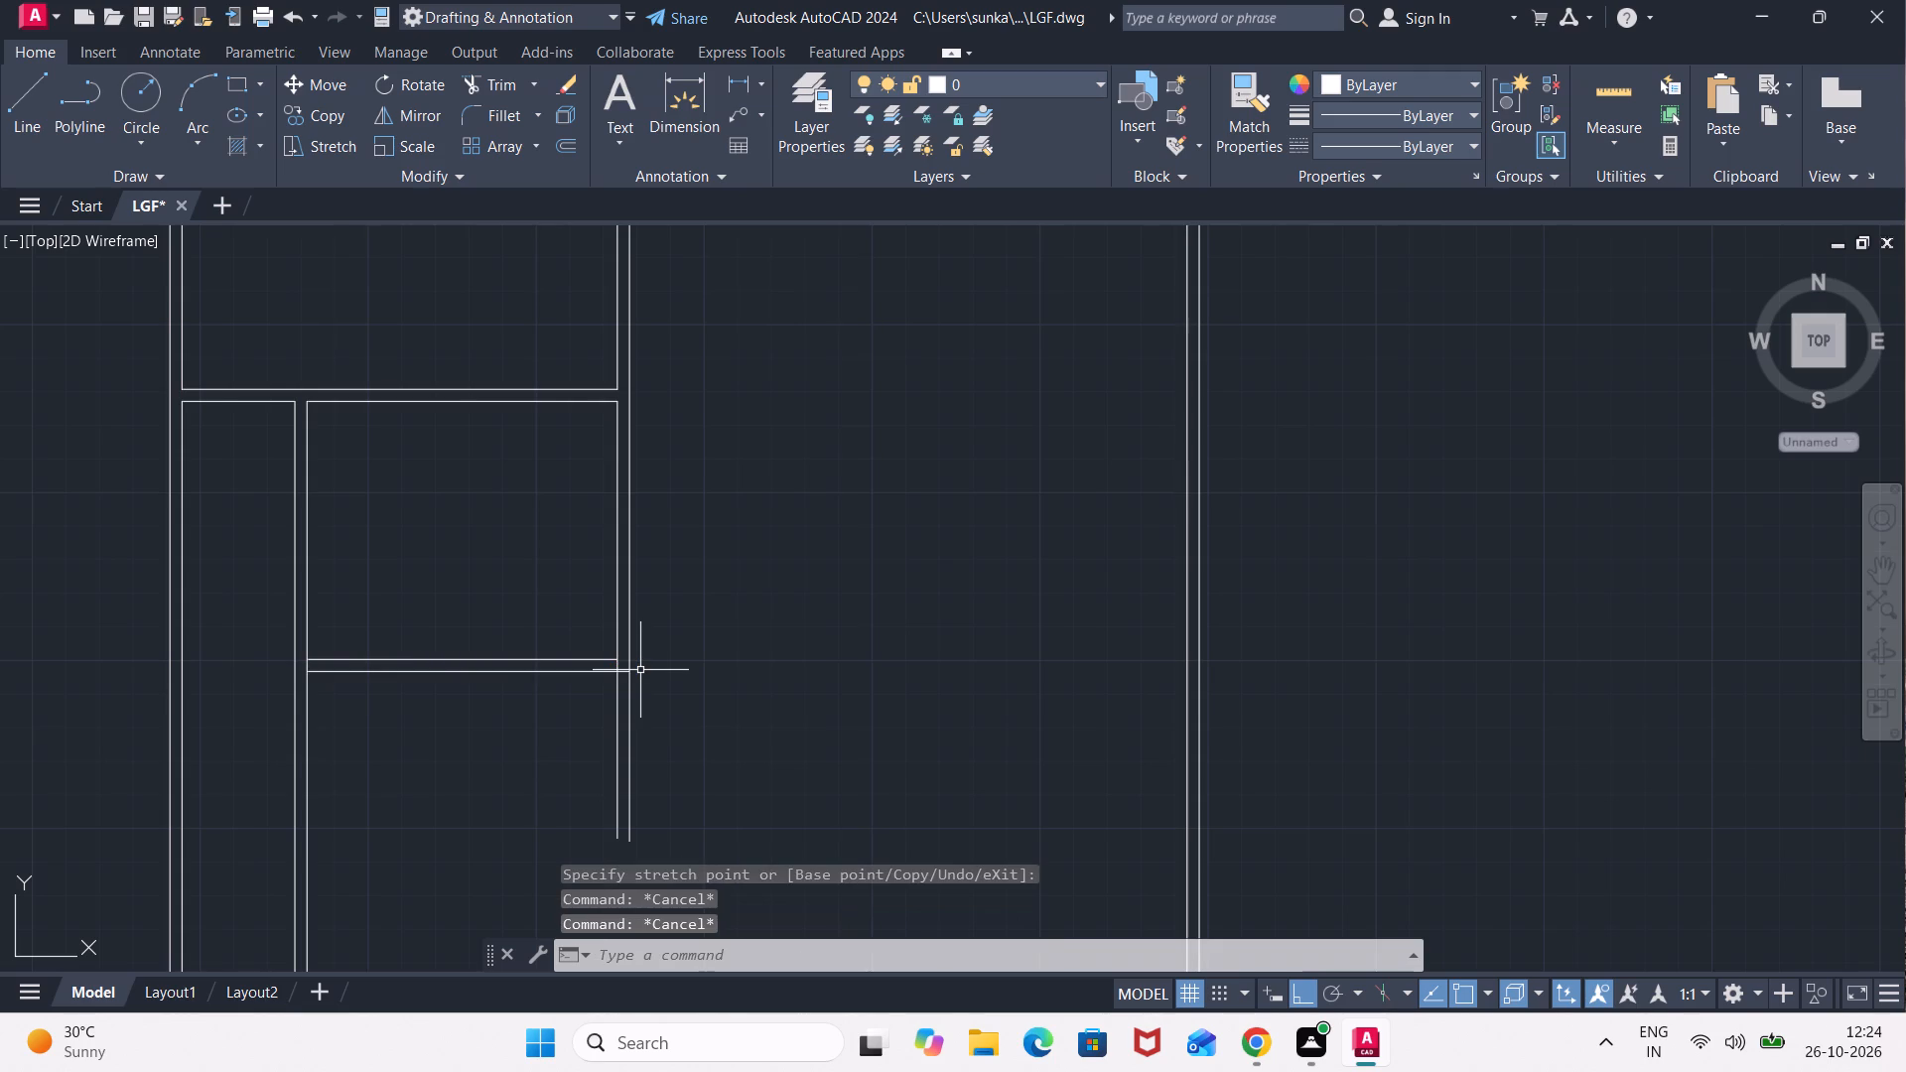
Trim both lines of the vertical partition where they extend below the new horizontal wall.
{"action": "type", "text": "TR"}
{"action": "key", "text": "Return"}
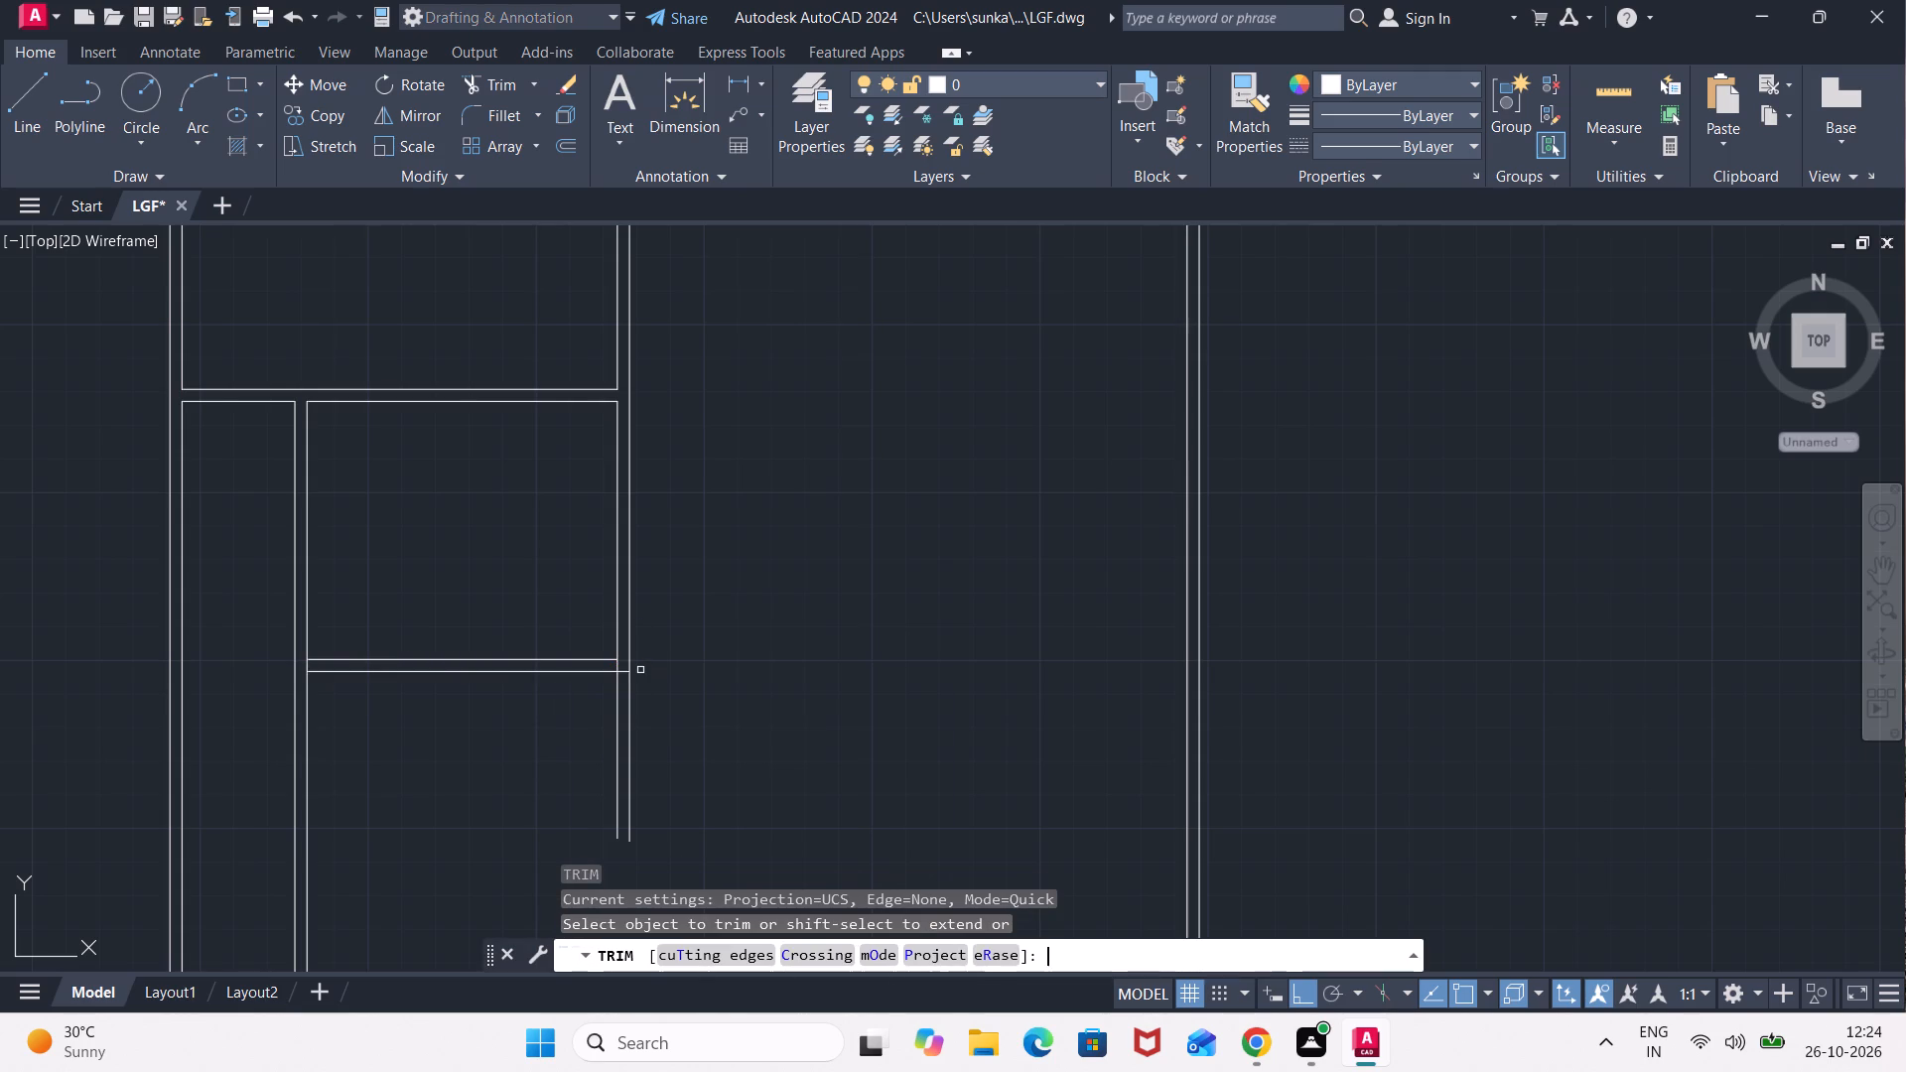
{"action": "left_click", "coordinate": [668, 752]}
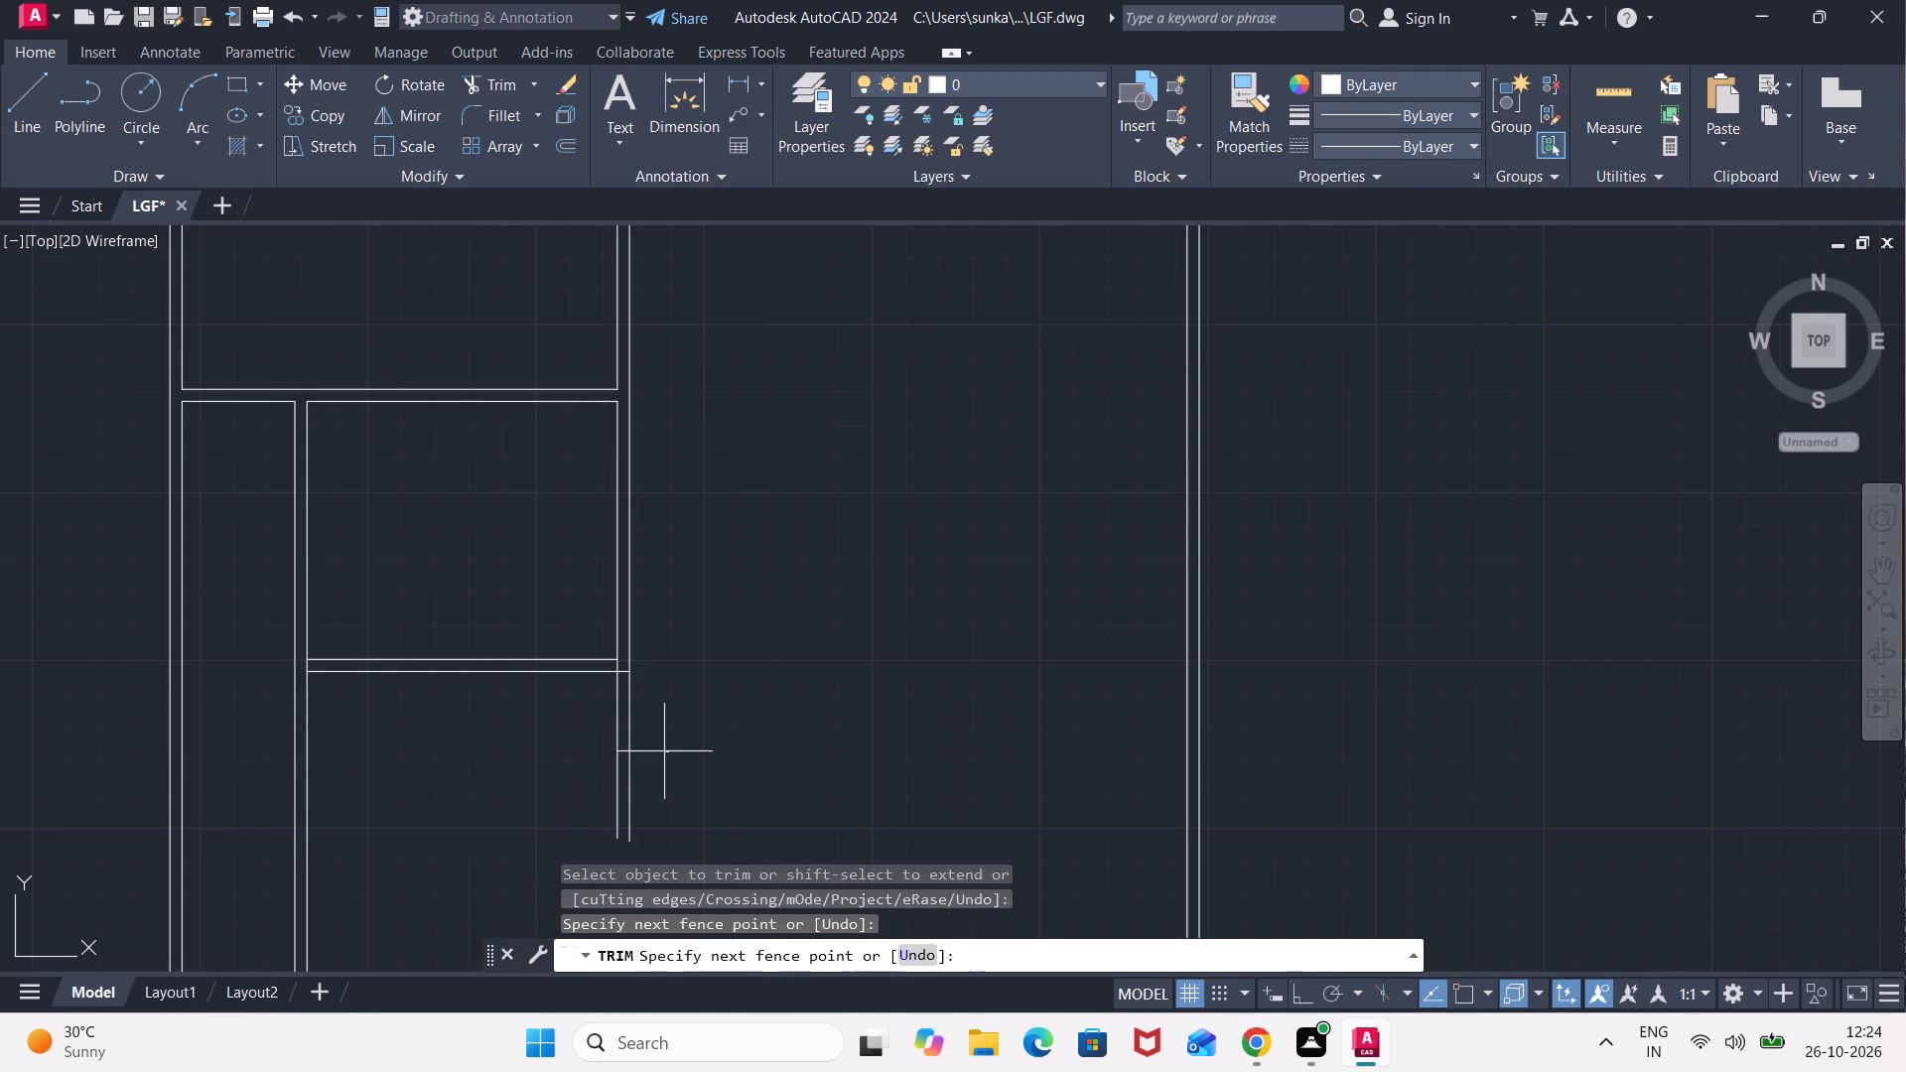
{"action": "left_click", "coordinate": [576, 784]}
{"action": "key", "text": "Escape"}
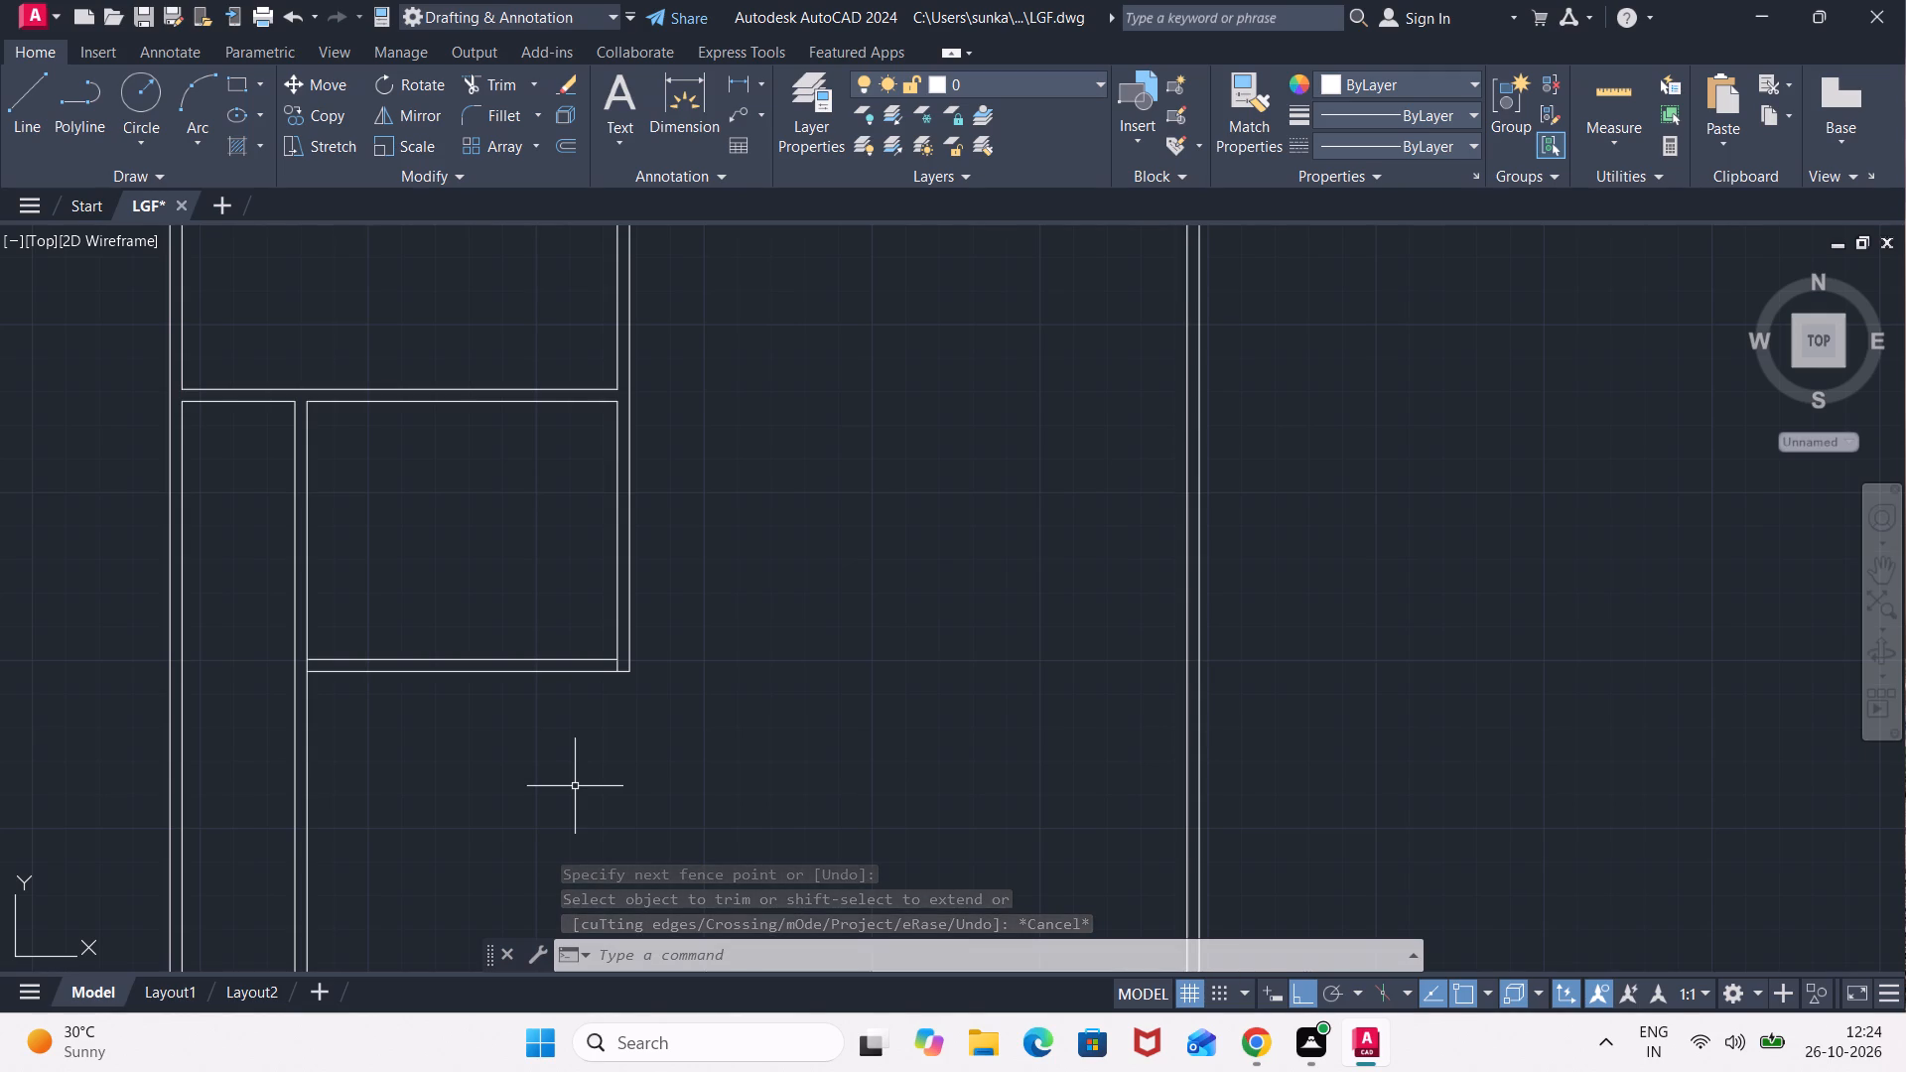
Offset the right-hand line of the top-left room's right wall 9'6" to the right.
{"action": "scroll", "coordinate": [619, 756], "scroll_direction": "down", "scroll_amount": 2}
{"action": "middle_click_drag", "start_coordinate": [727, 564], "coordinate": [547, 627]}
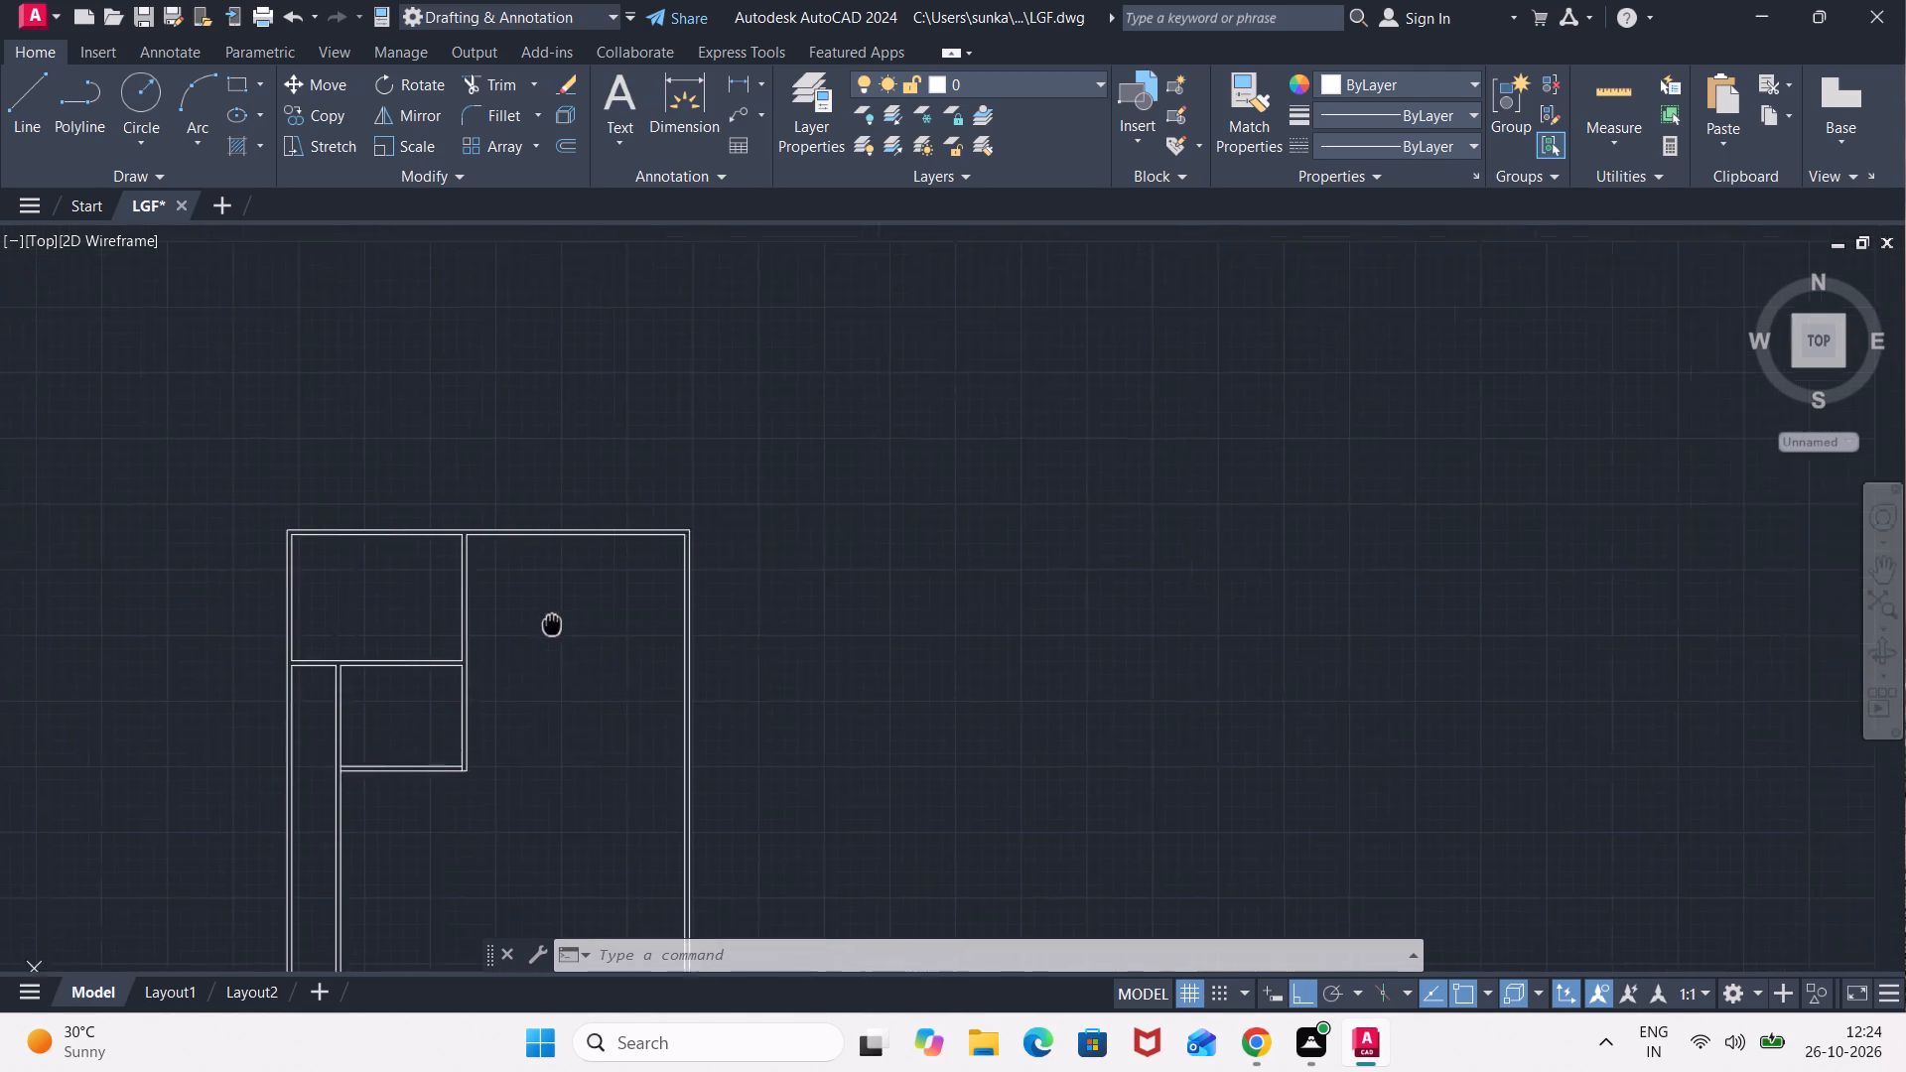
{"action": "middle_click_drag", "start_coordinate": [547, 627], "coordinate": [536, 639]}
{"action": "scroll", "coordinate": [530, 675], "scroll_direction": "up", "scroll_amount": 2}
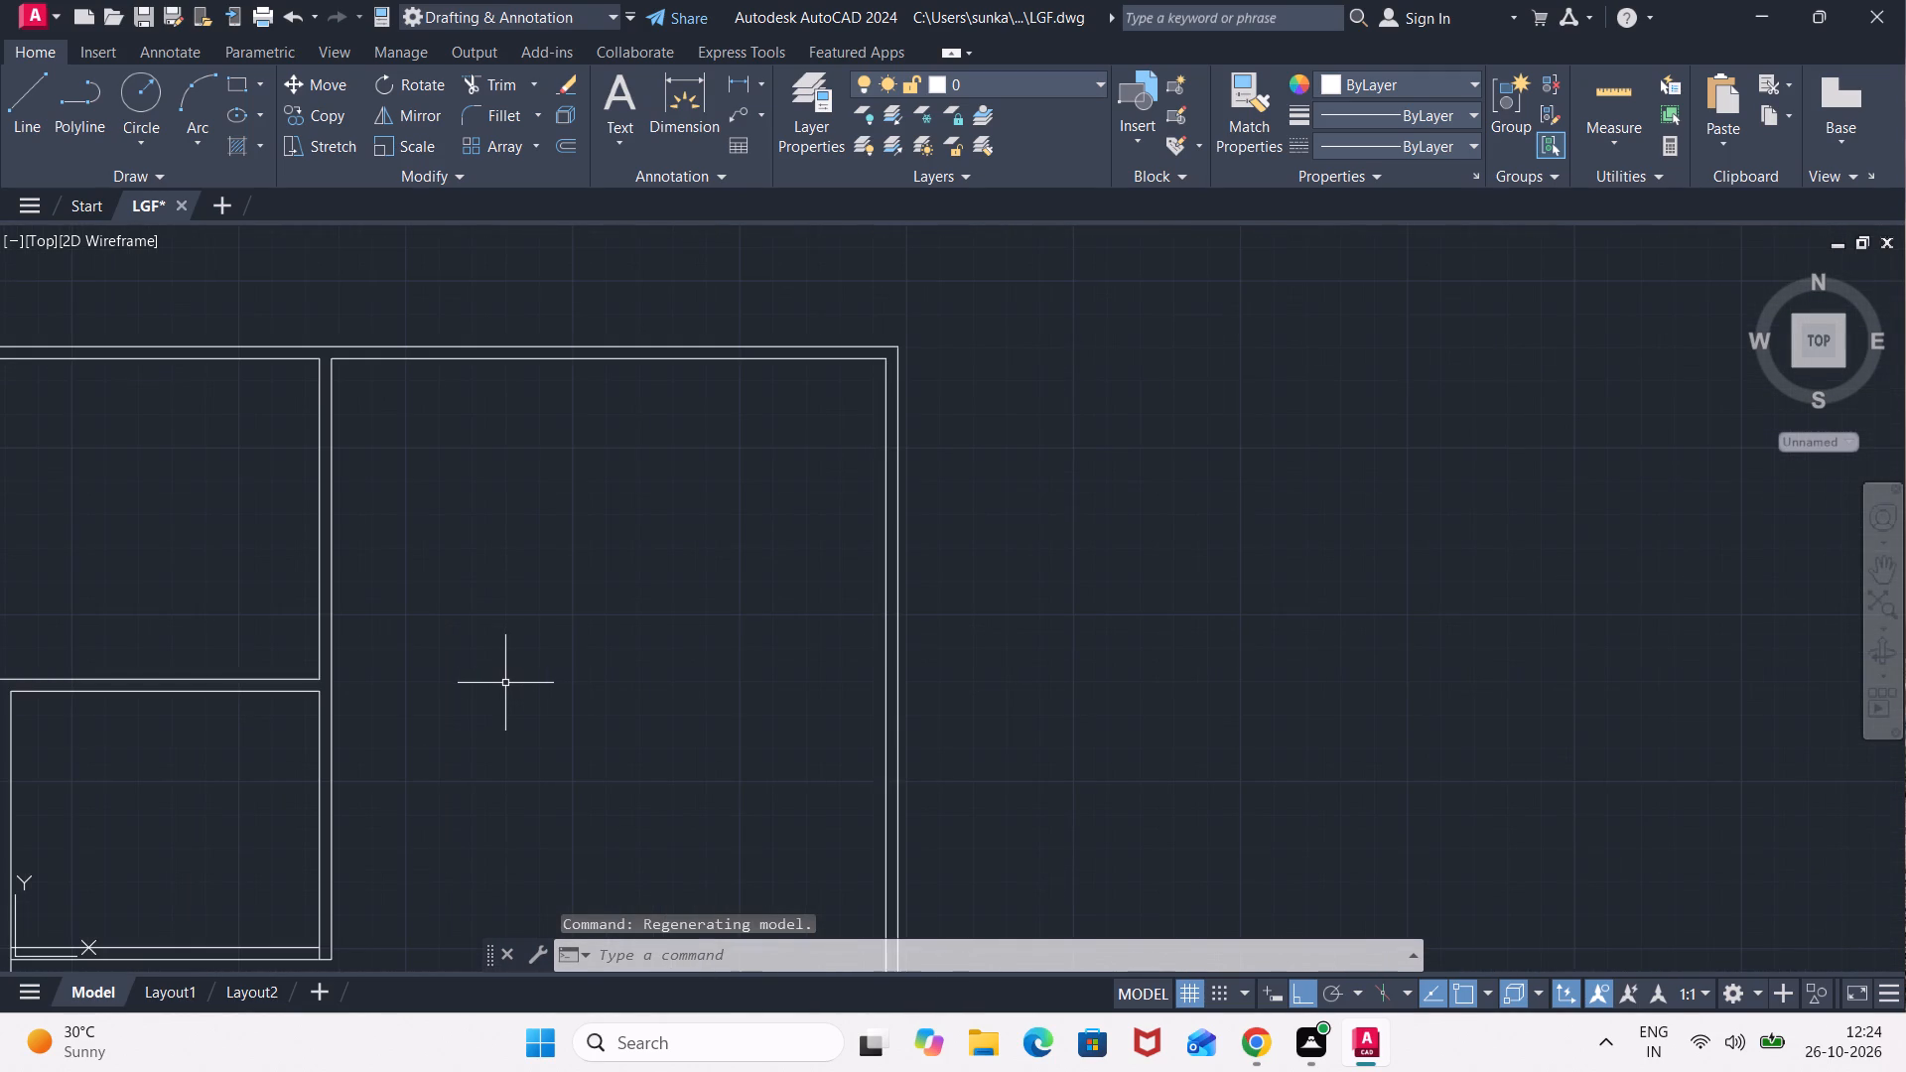
{"action": "key", "text": "o"}
{"action": "key", "text": "Return"}
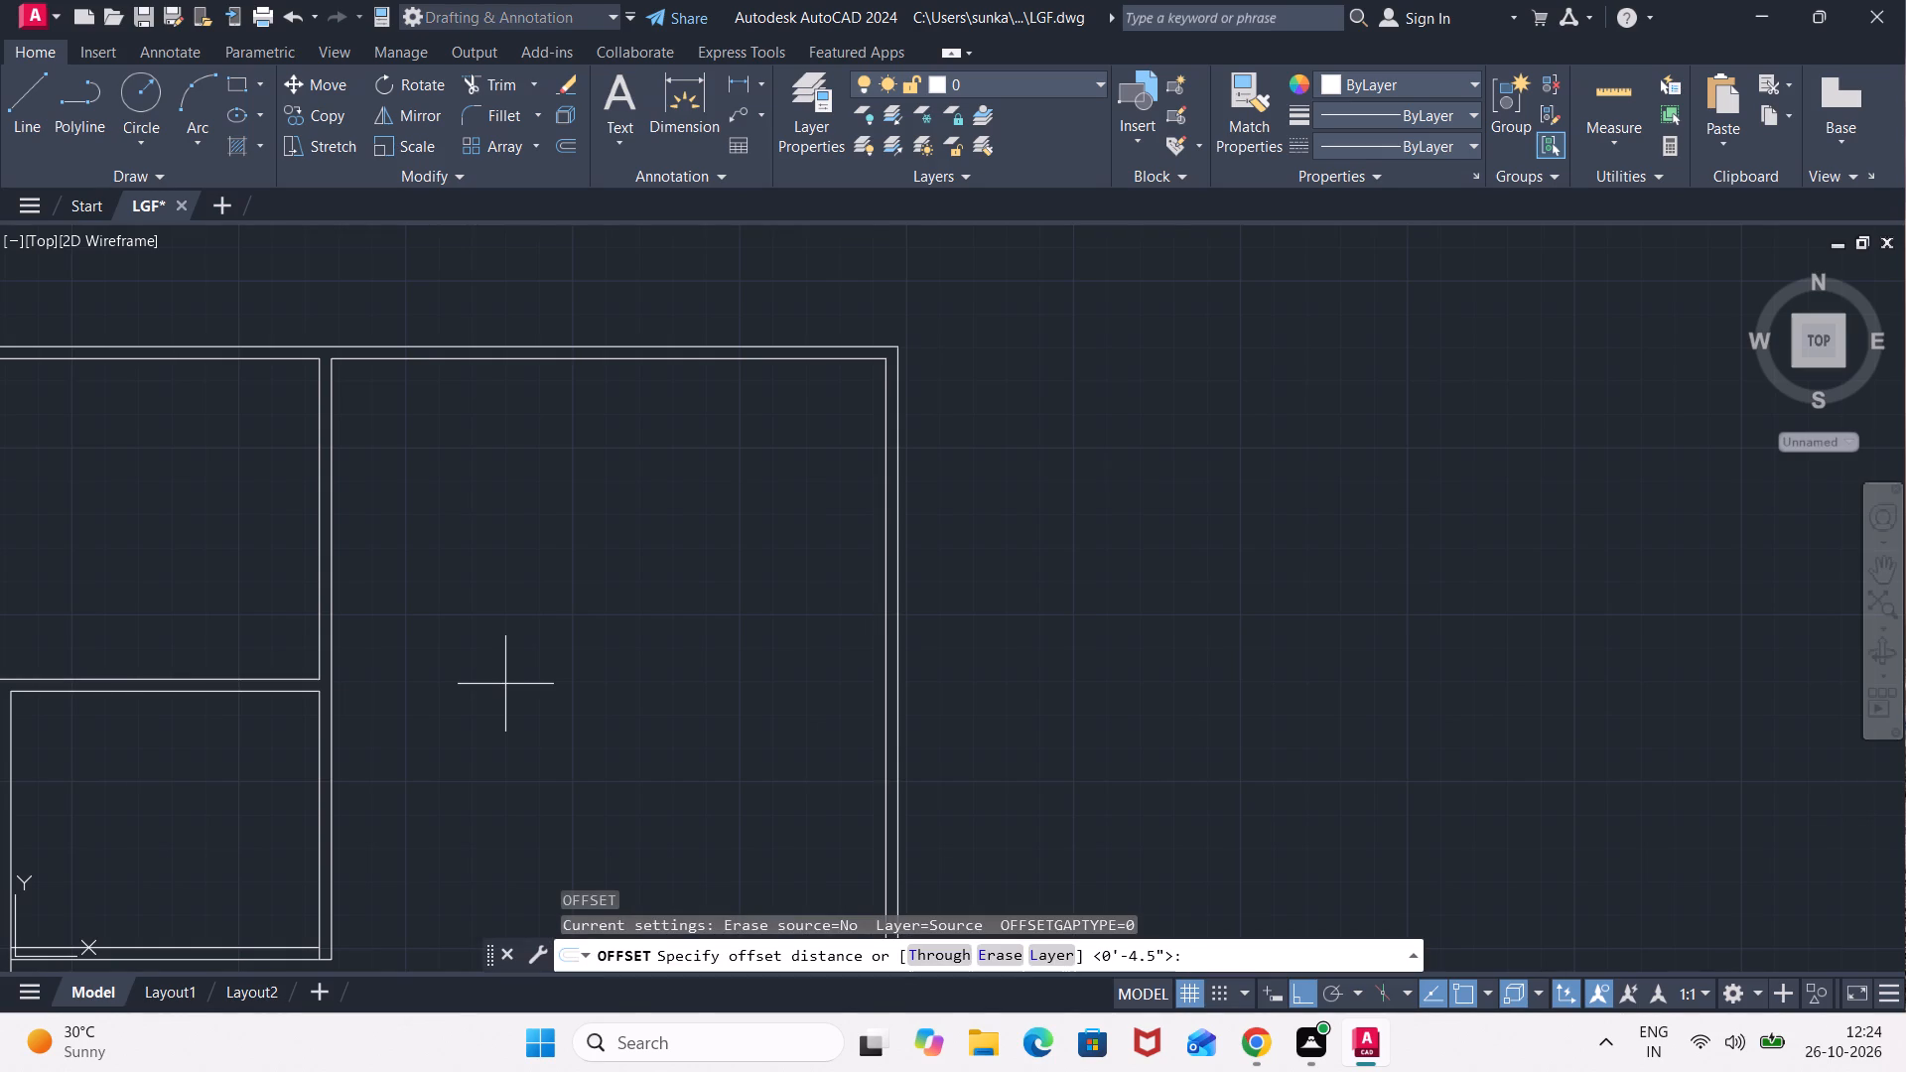
{"action": "type", "text": "9'6\""}
{"action": "key", "text": "Return"}
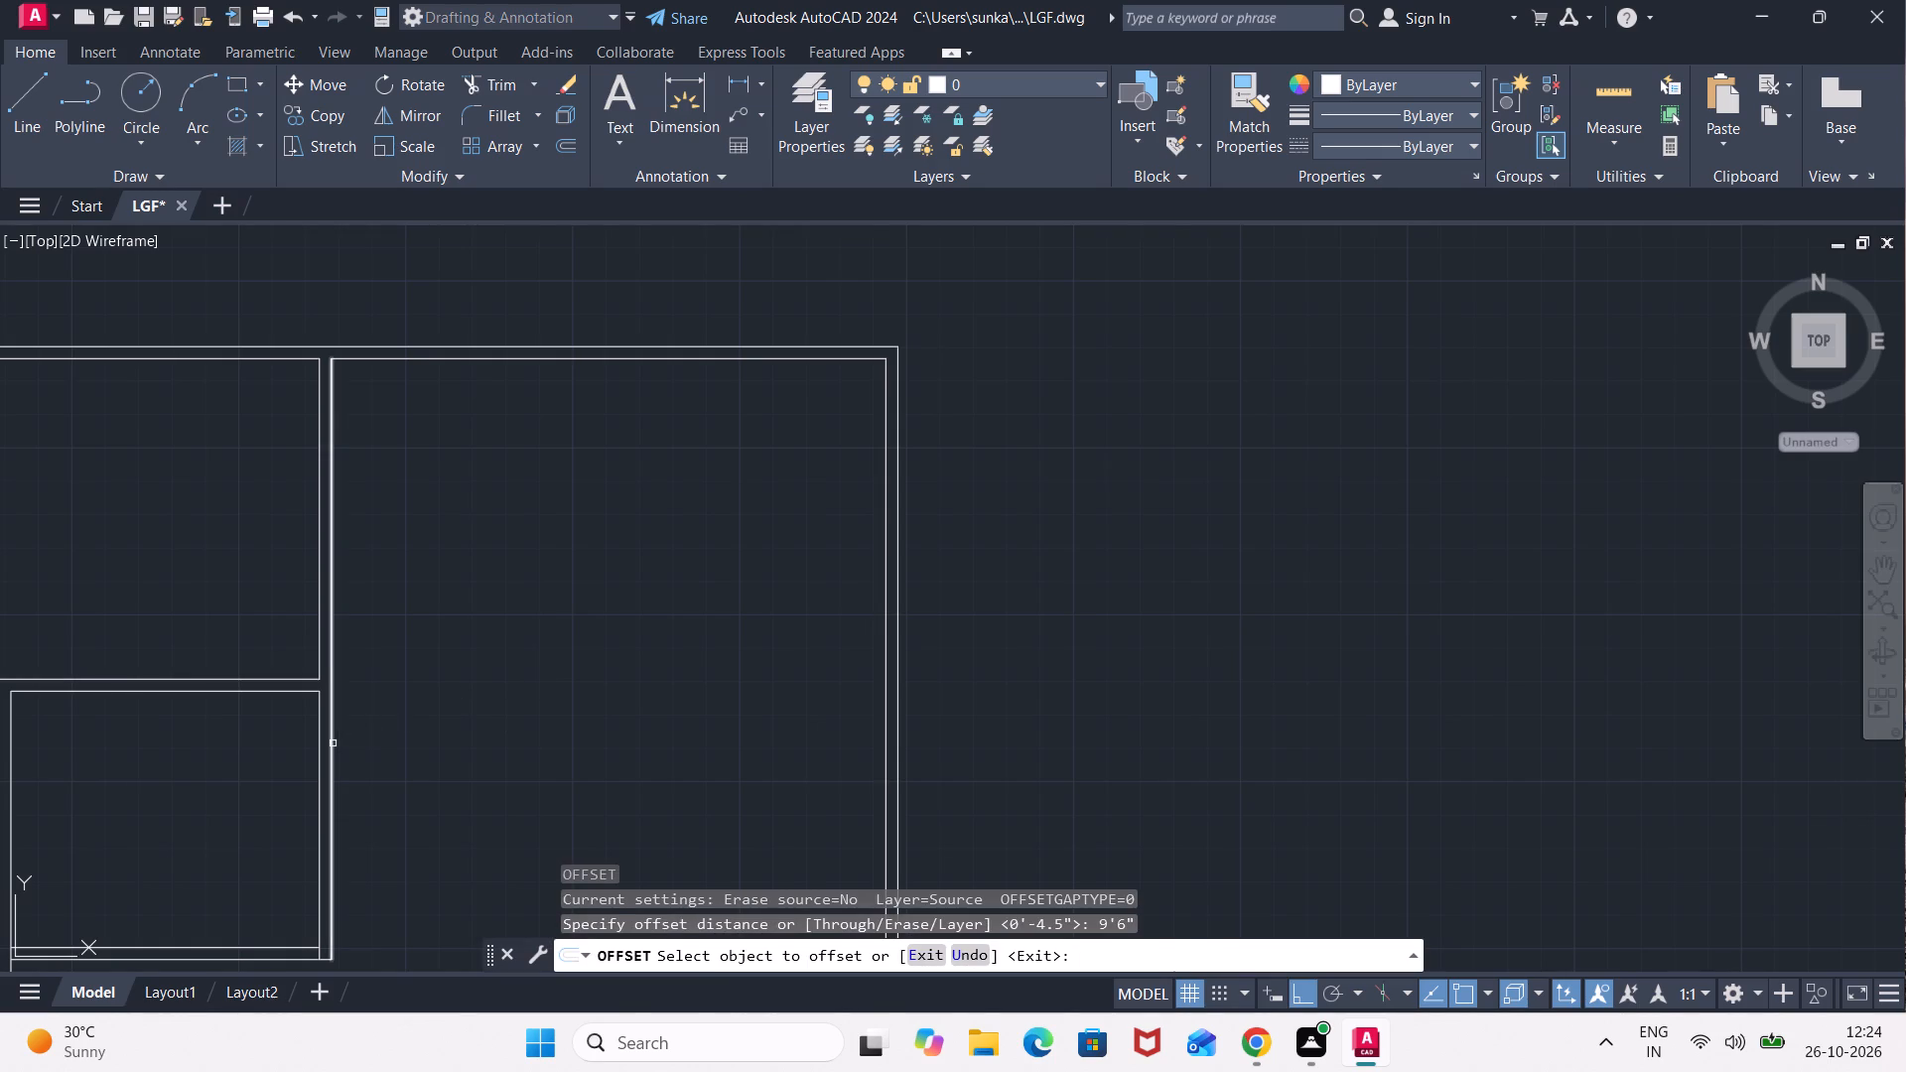
{"action": "left_click", "coordinate": [332, 742]}
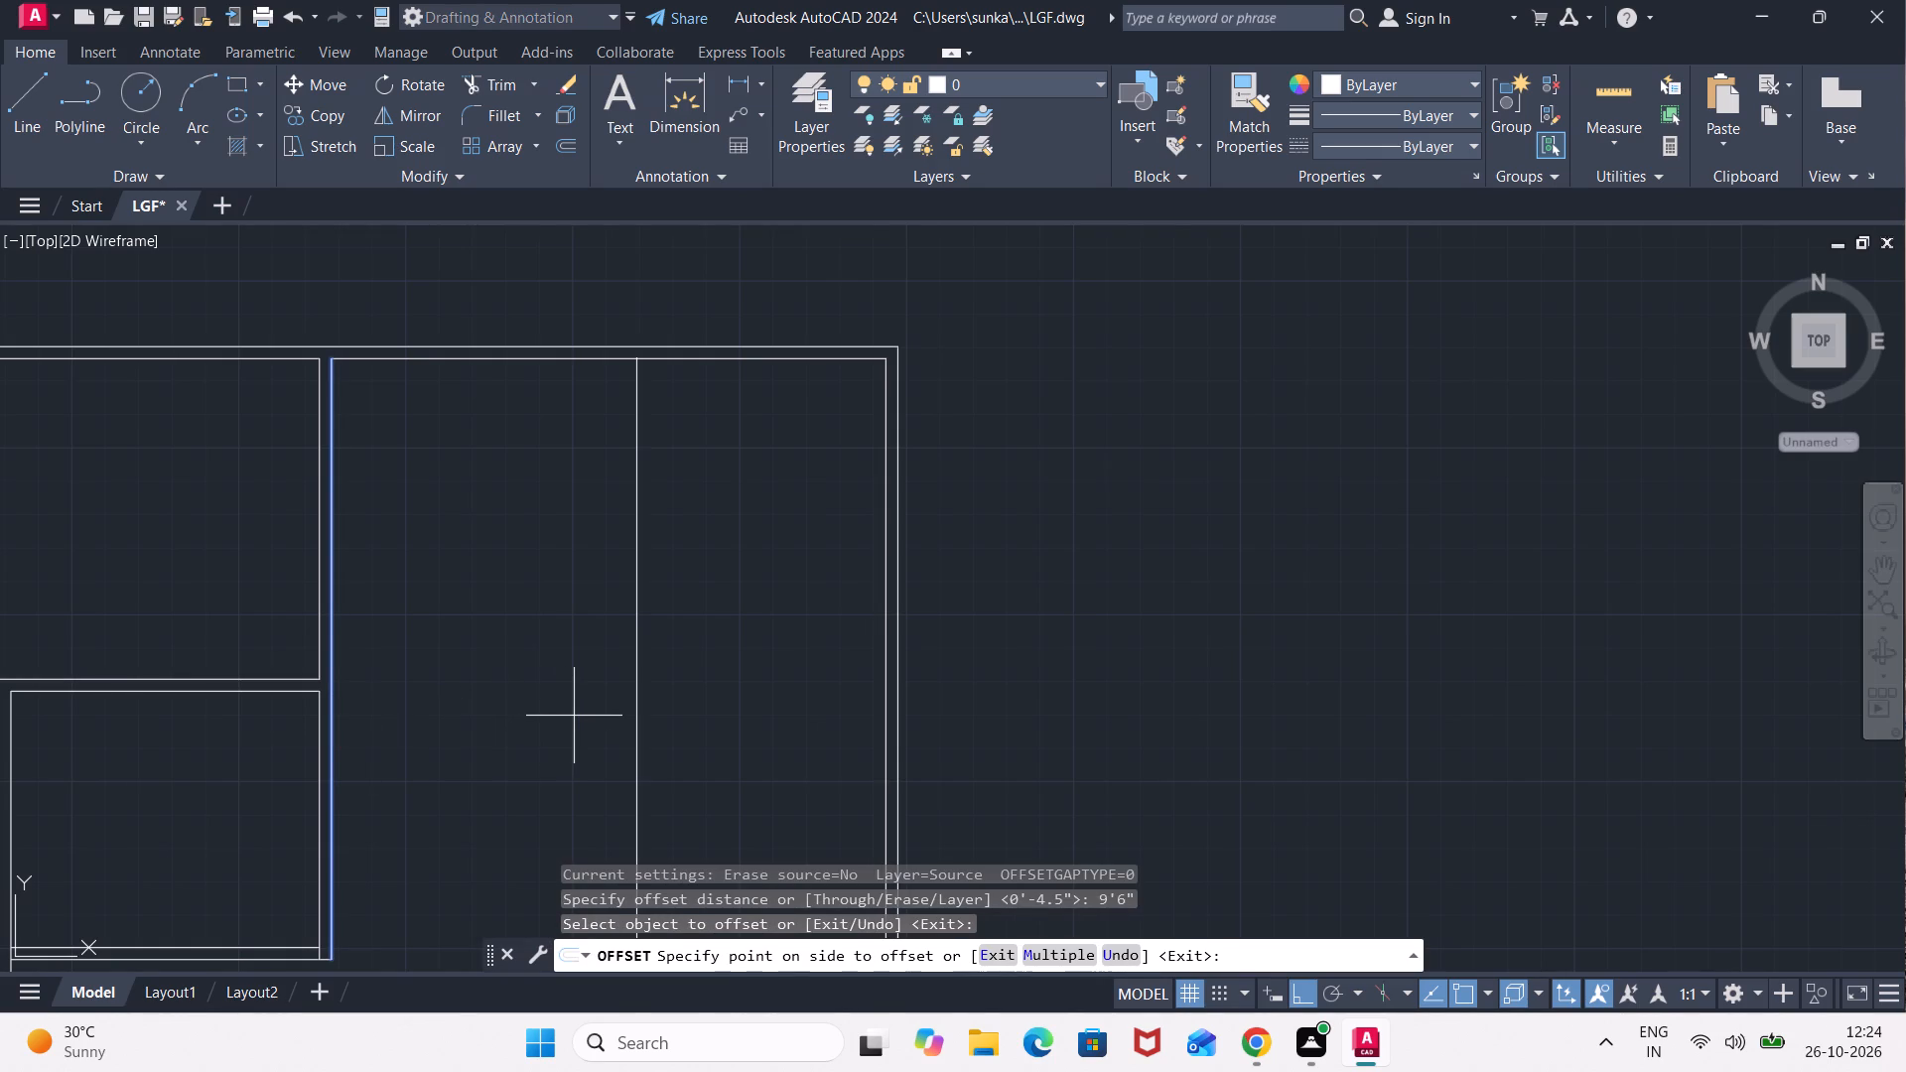
{"action": "left_click", "coordinate": [575, 716]}
{"action": "key", "text": "space"}
Offset the new vertical line 4.5" to the right to form a second vertical partition.
{"action": "key", "text": "space"}
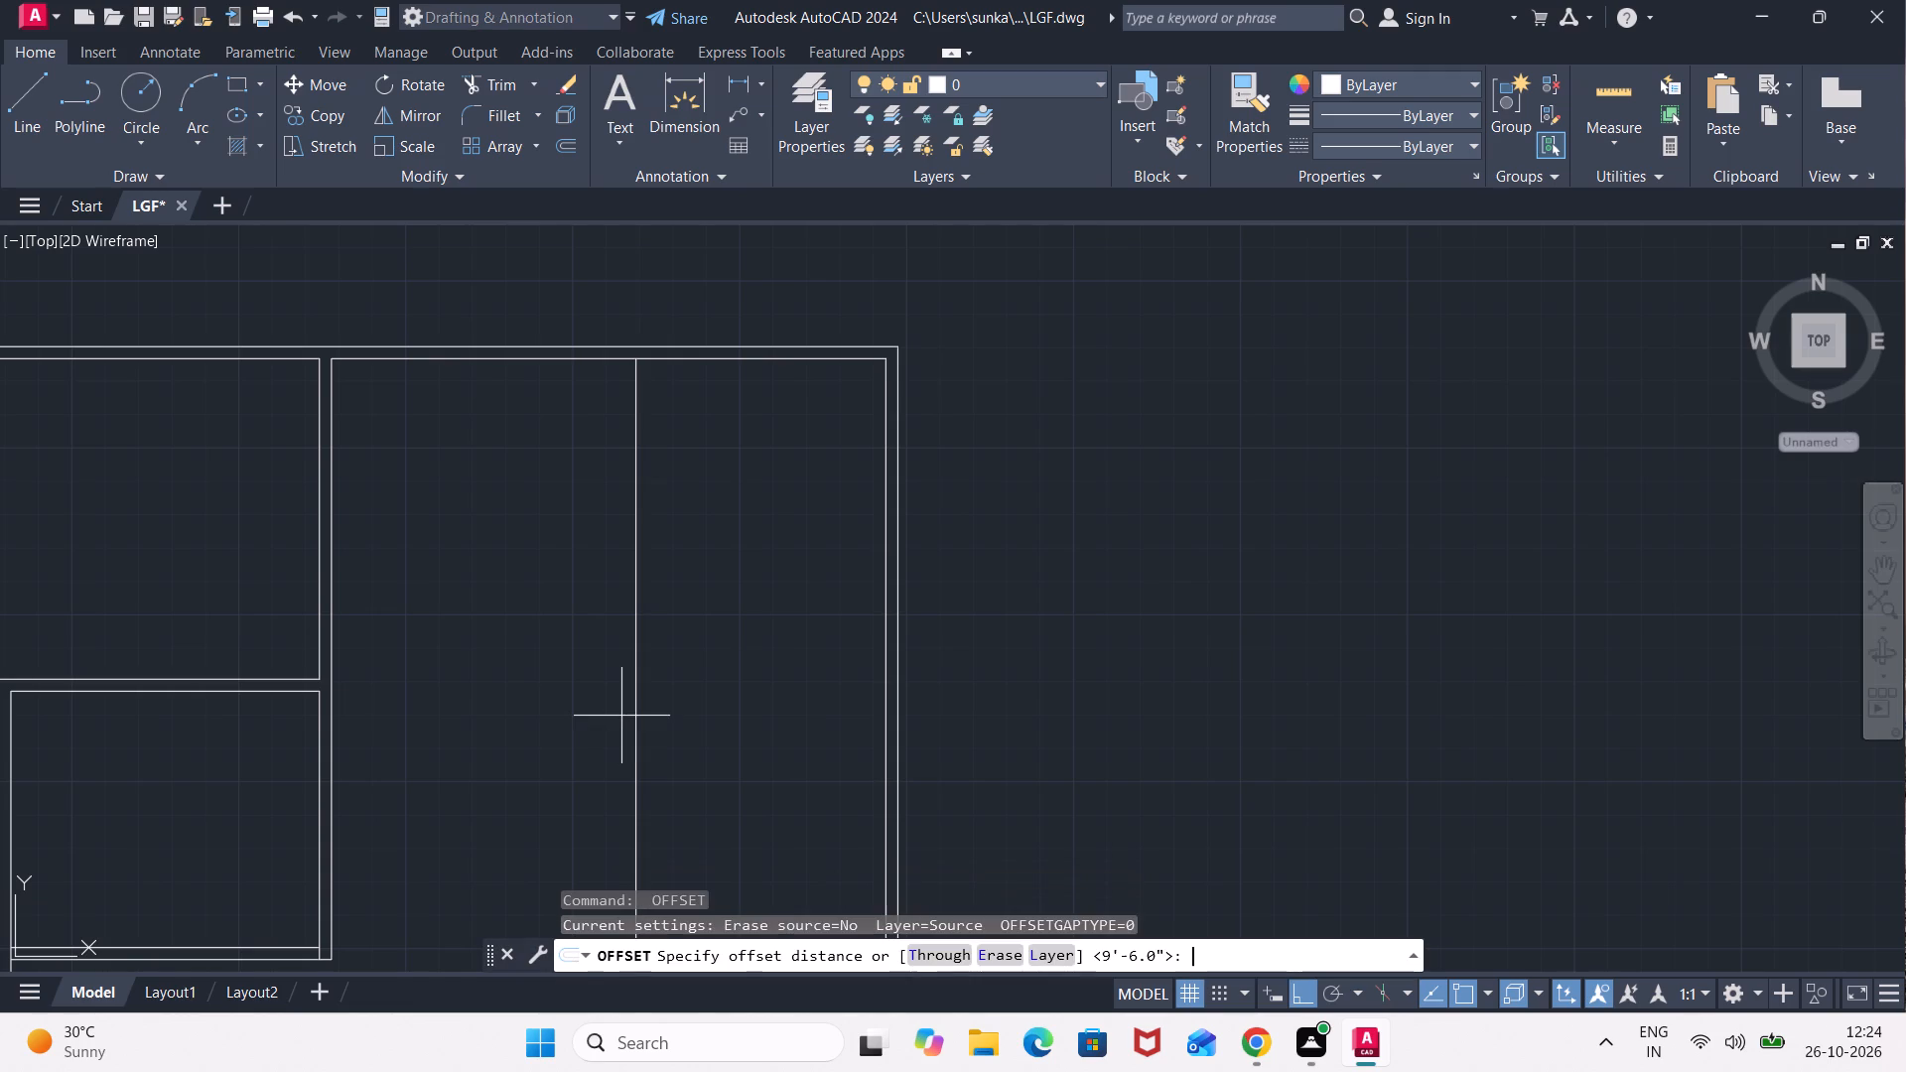
{"action": "type", "text": "4.5\""}
{"action": "key", "text": "Return"}
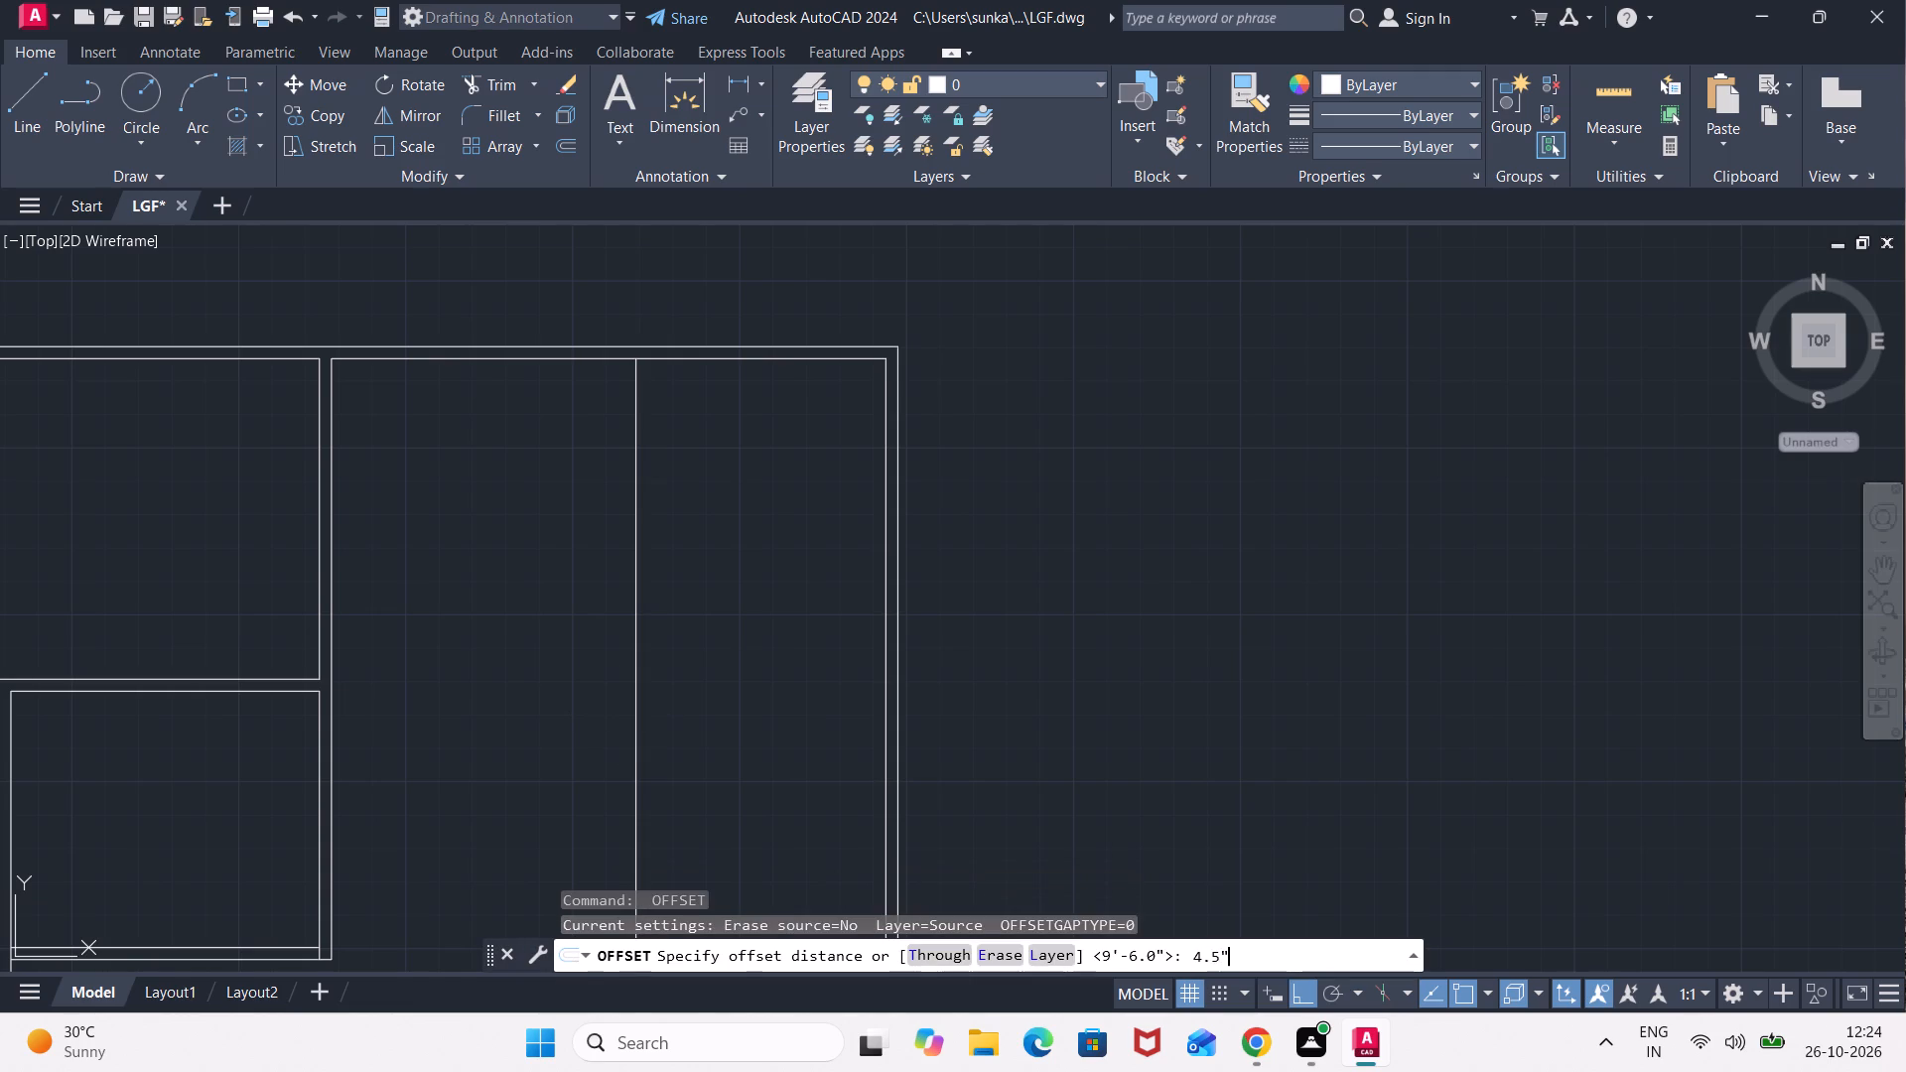
{"action": "left_click", "coordinate": [634, 706]}
{"action": "left_click", "coordinate": [759, 652]}
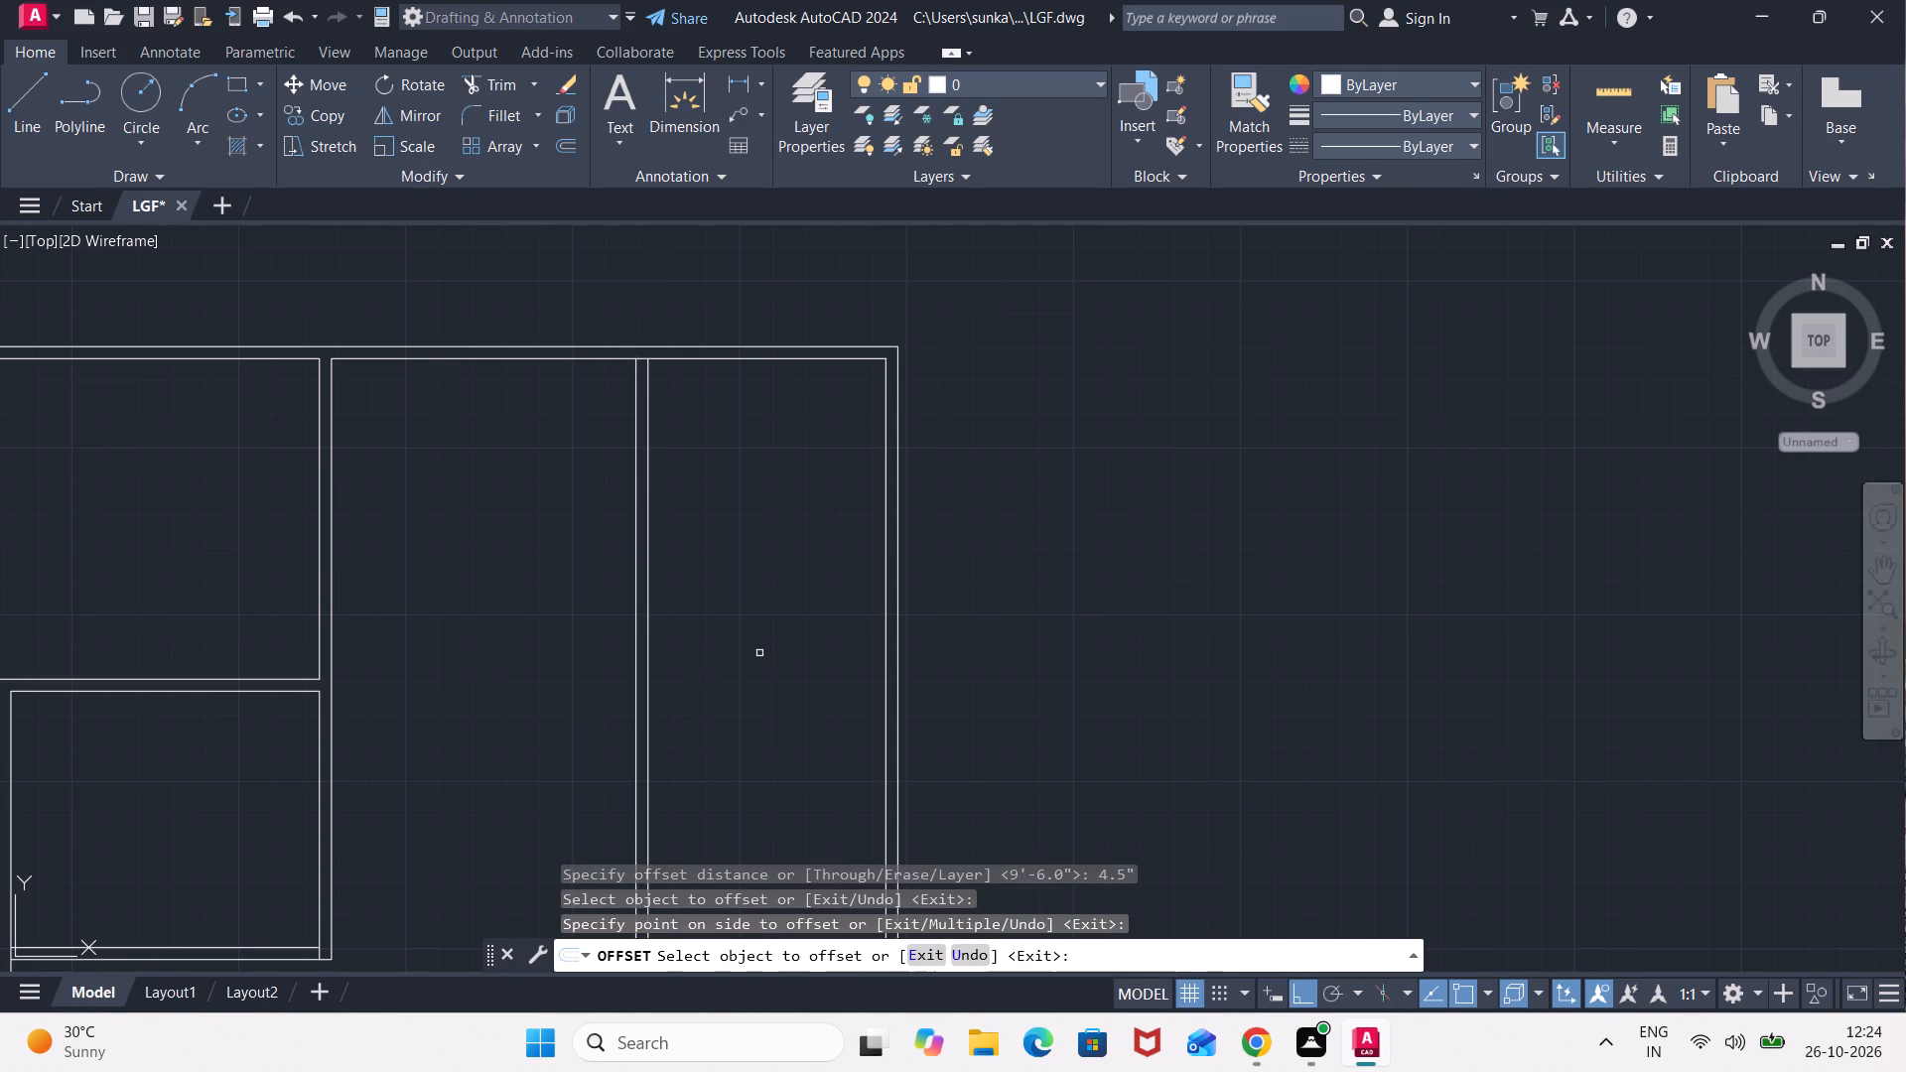
{"action": "key", "text": "space"}
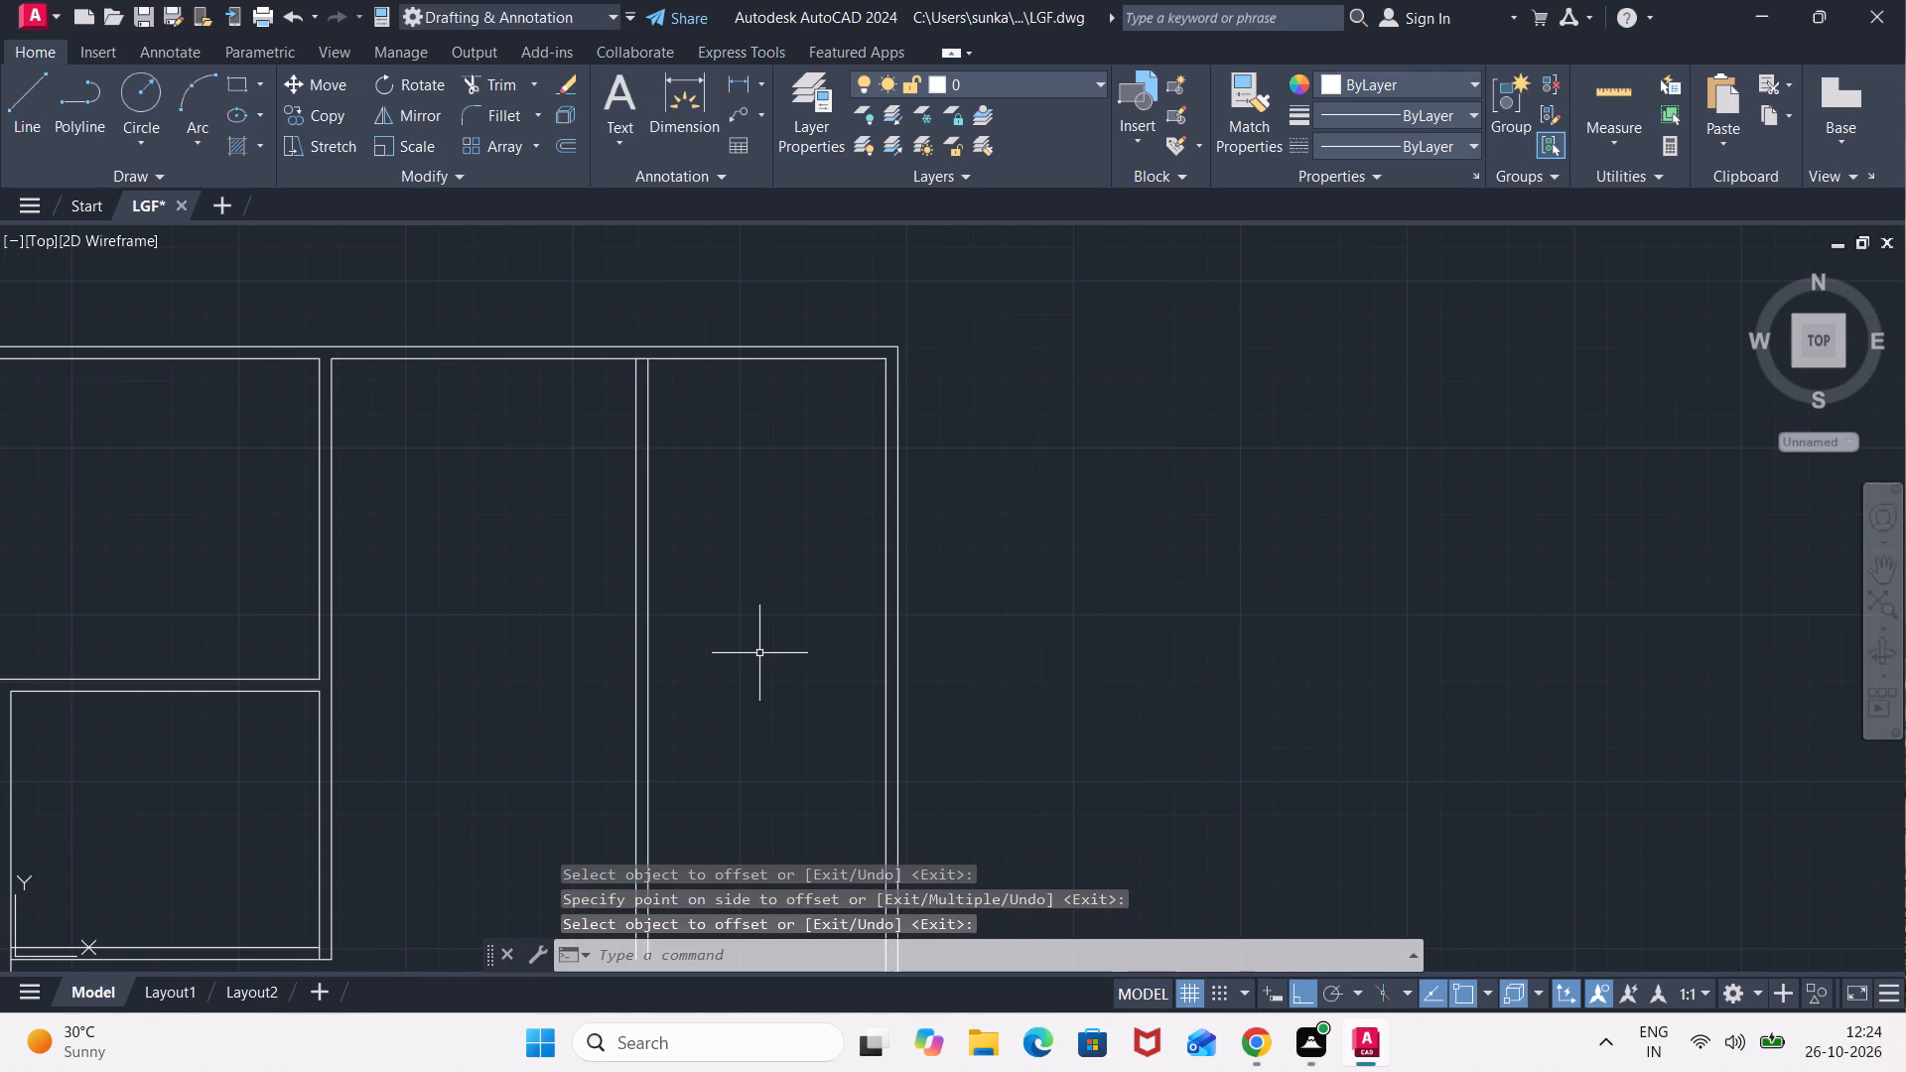
Trim the top outer wall's inner line between the two lines of the new vertical partition.
{"action": "type", "text": "TR"}
{"action": "key", "text": "Return"}
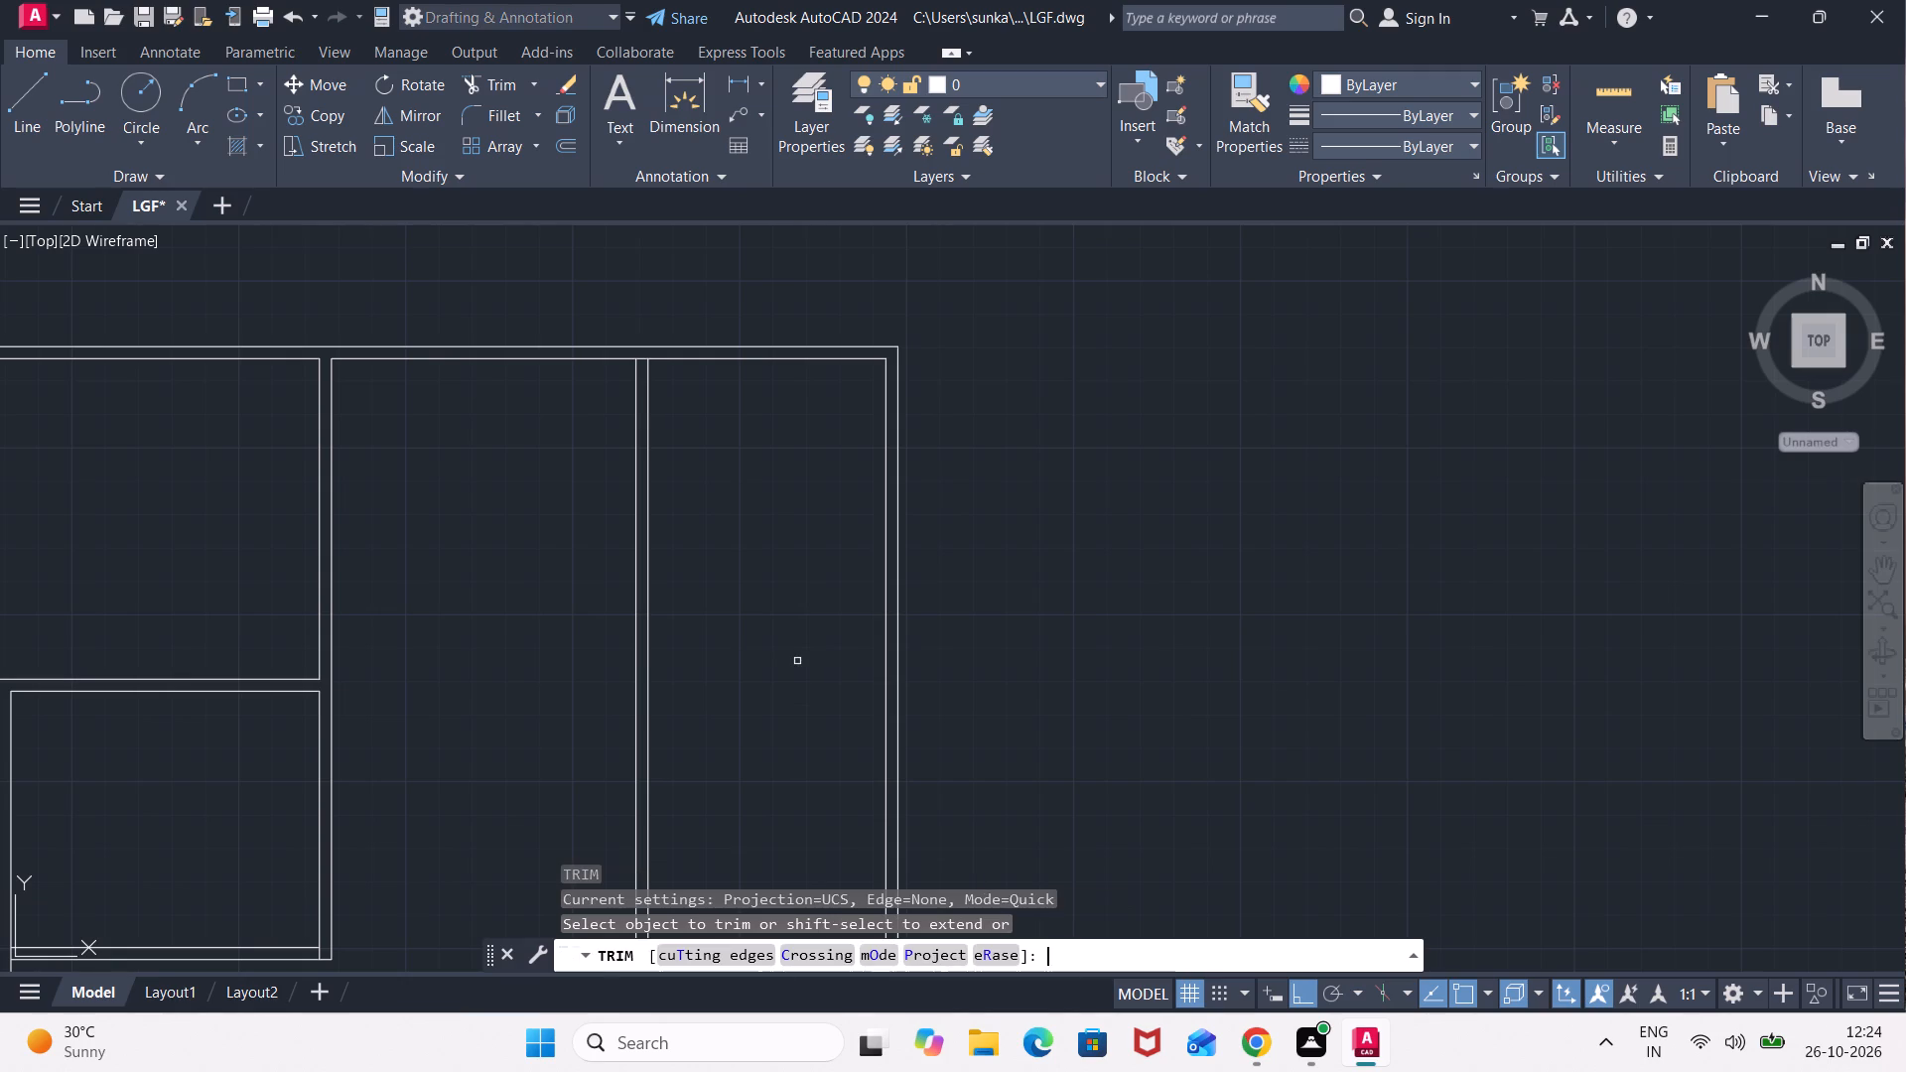
{"action": "left_click", "coordinate": [643, 356]}
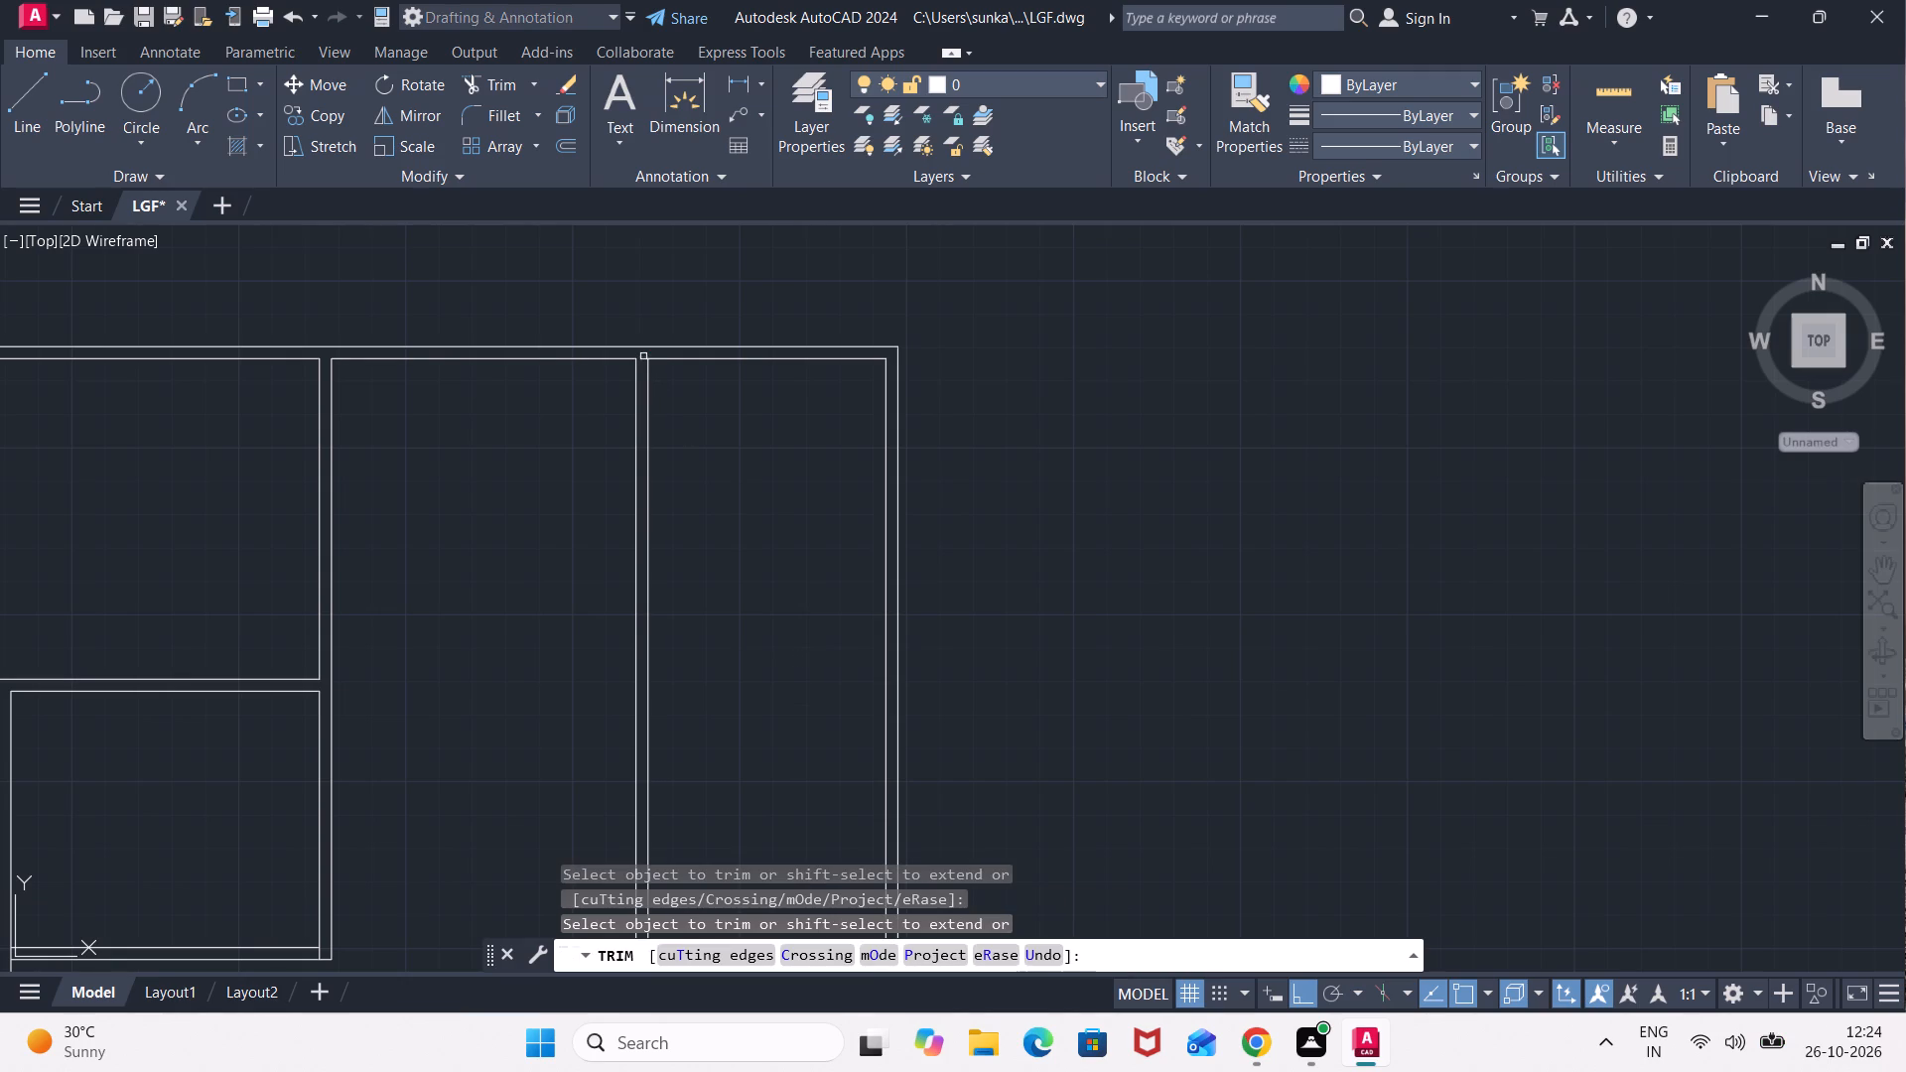
{"action": "key", "text": "Escape"}
Offset the inner line of the top wall 6' downward within the top-right room.
{"action": "key", "text": "o"}
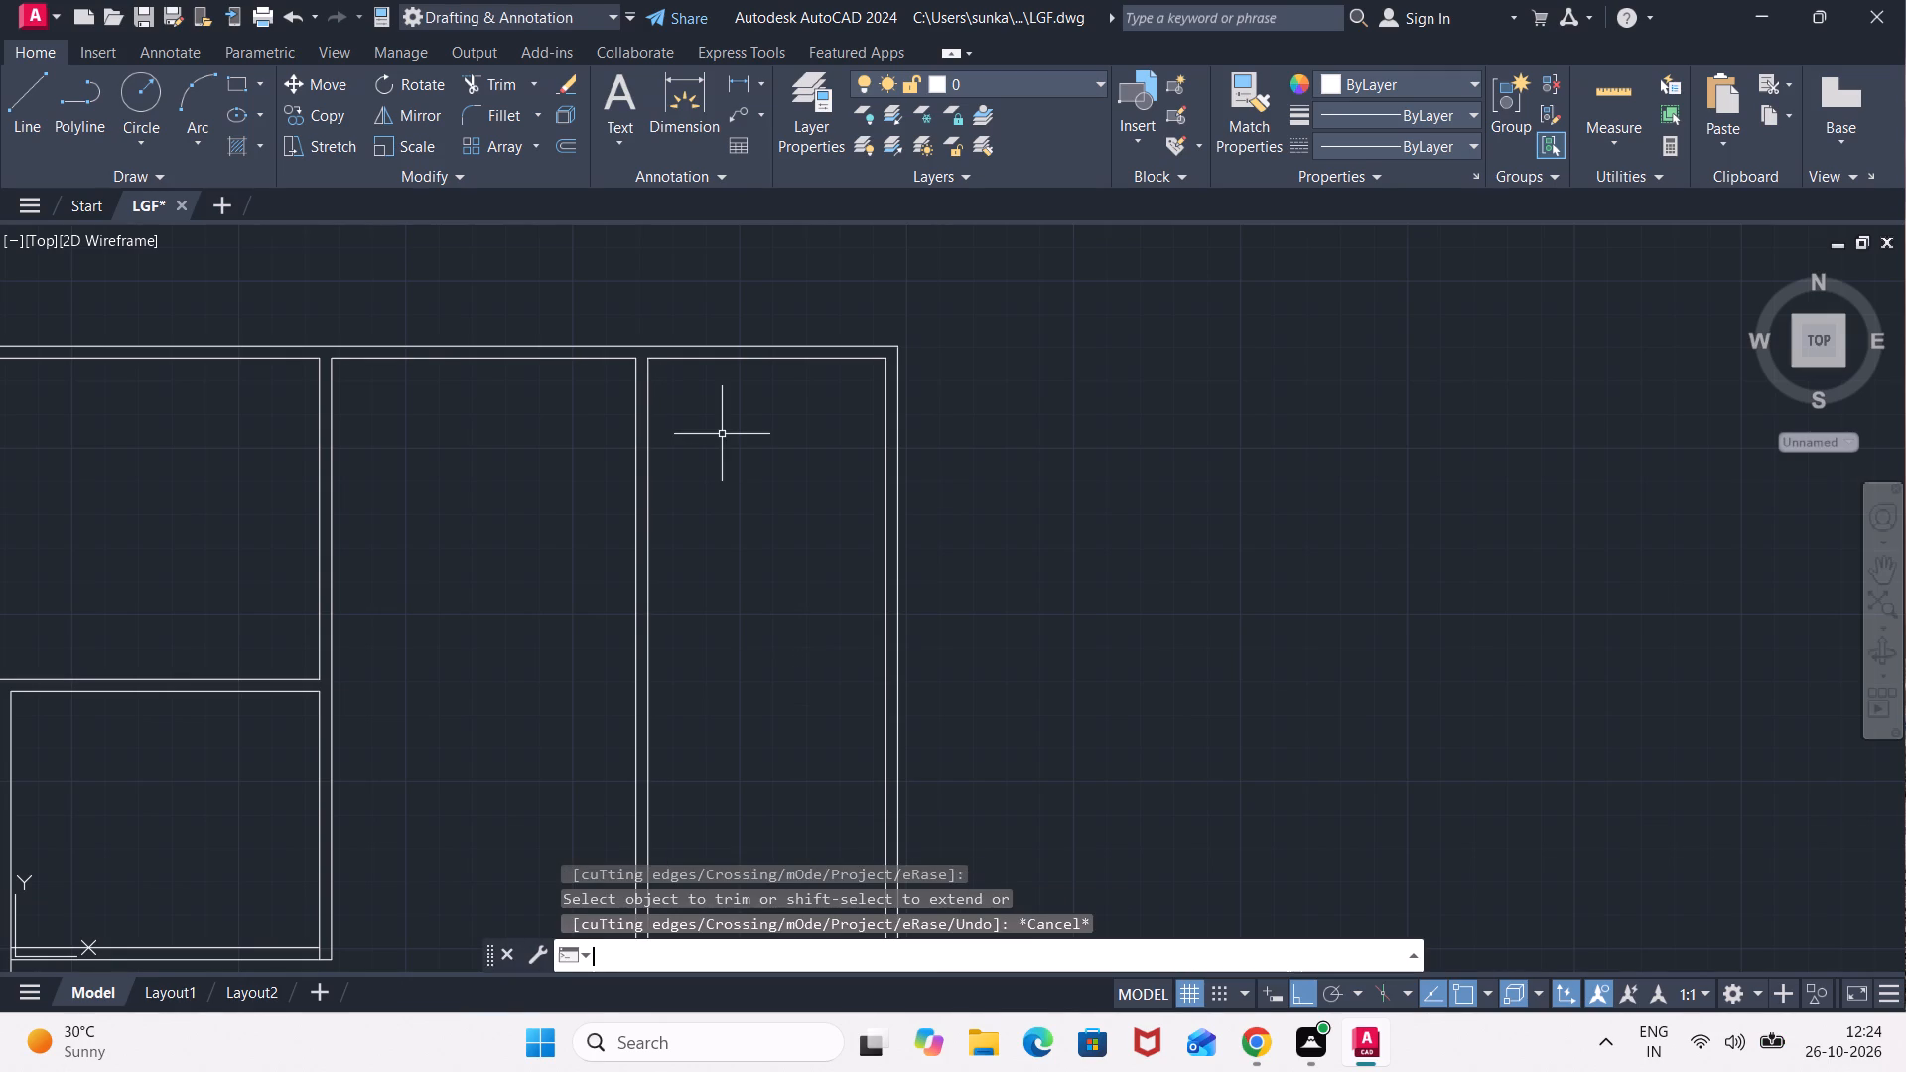
{"action": "key", "text": "Return"}
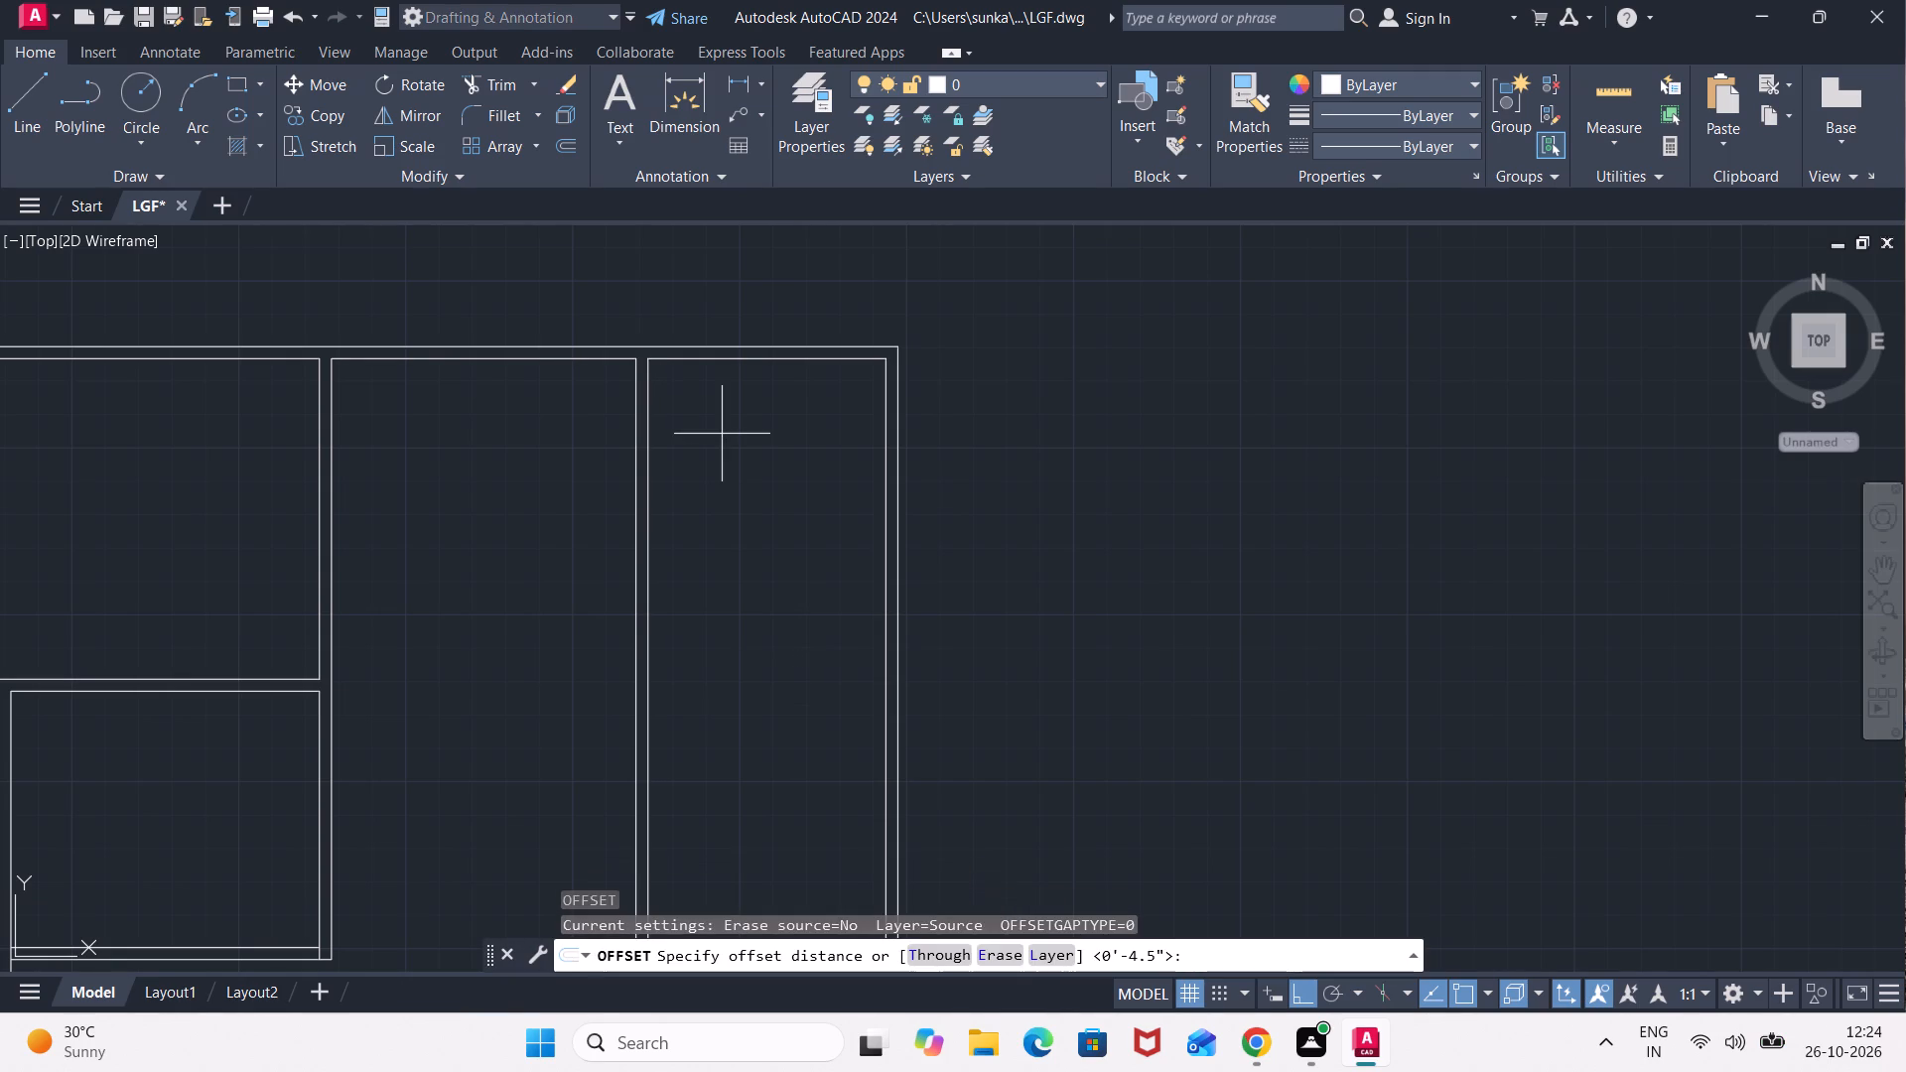
{"action": "type", "text": "6'"}
{"action": "key", "text": "Return"}
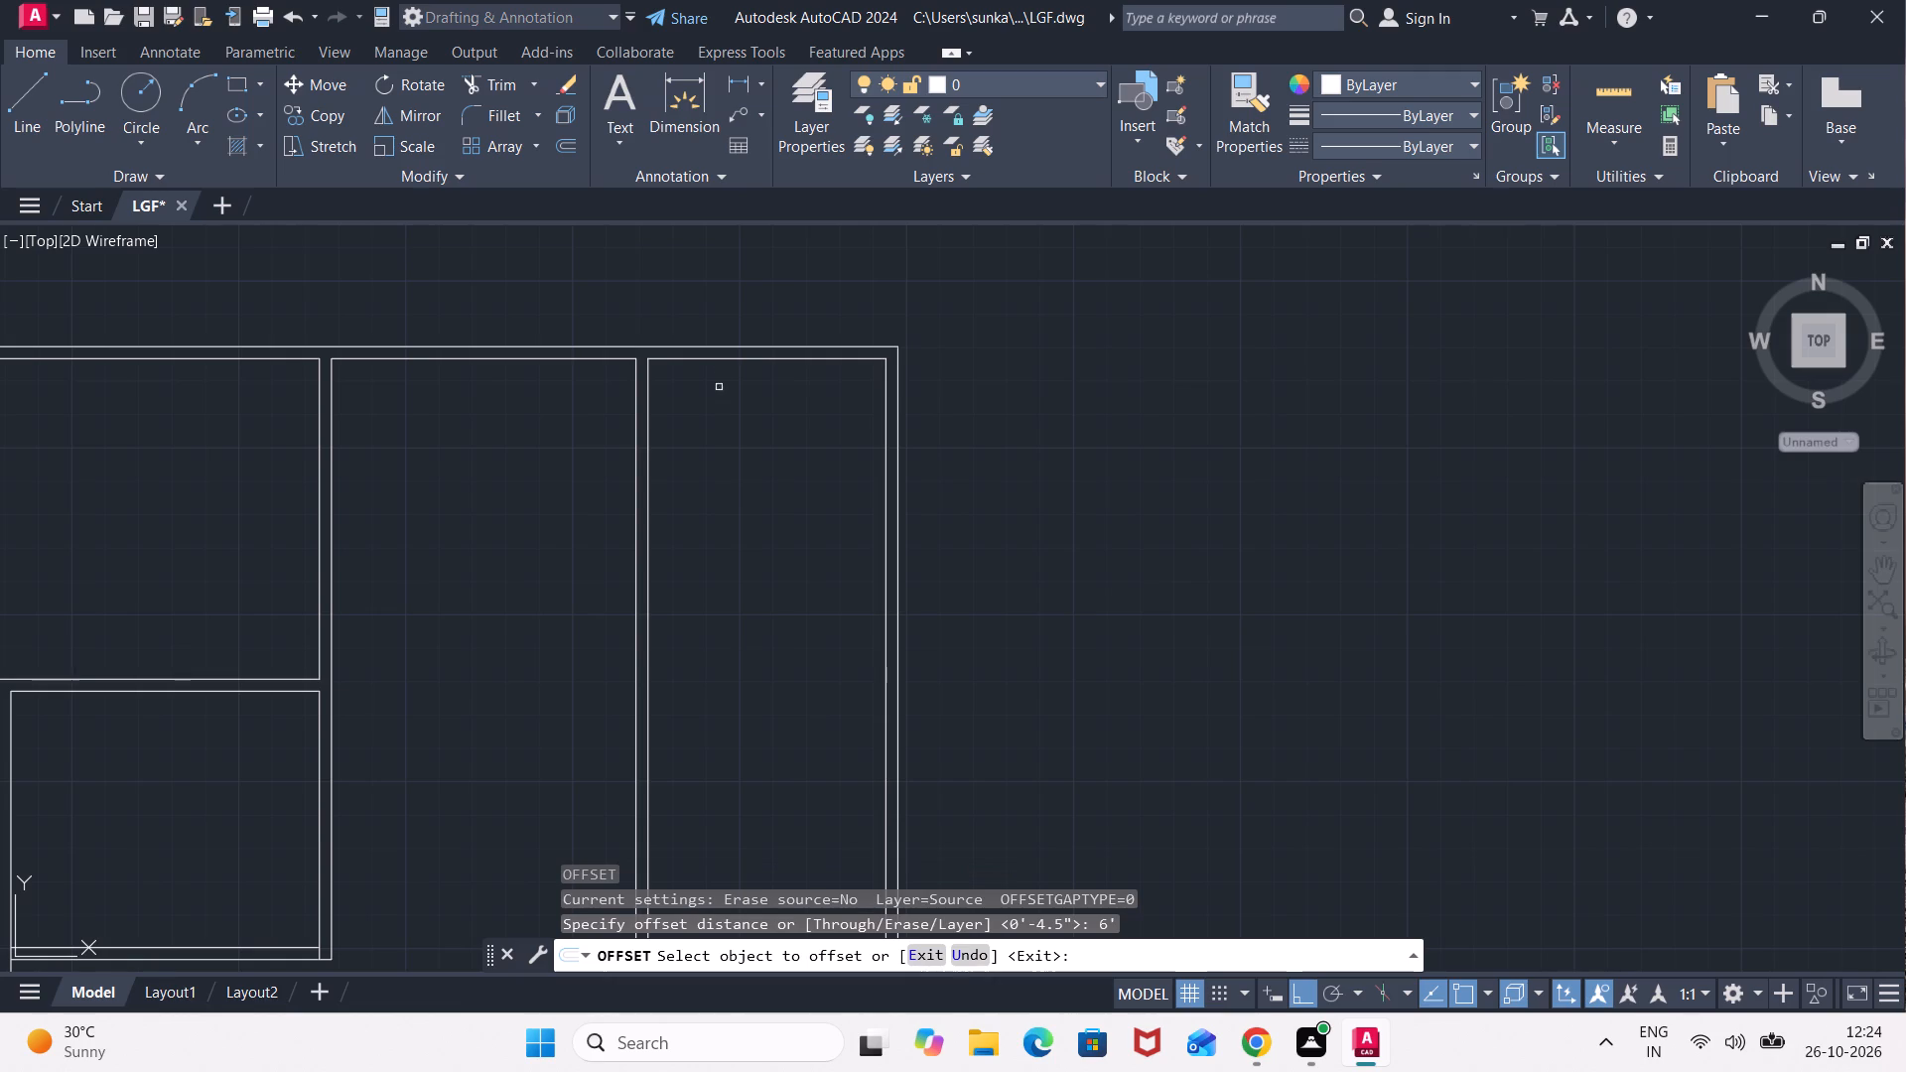
{"action": "left_click", "coordinate": [723, 360]}
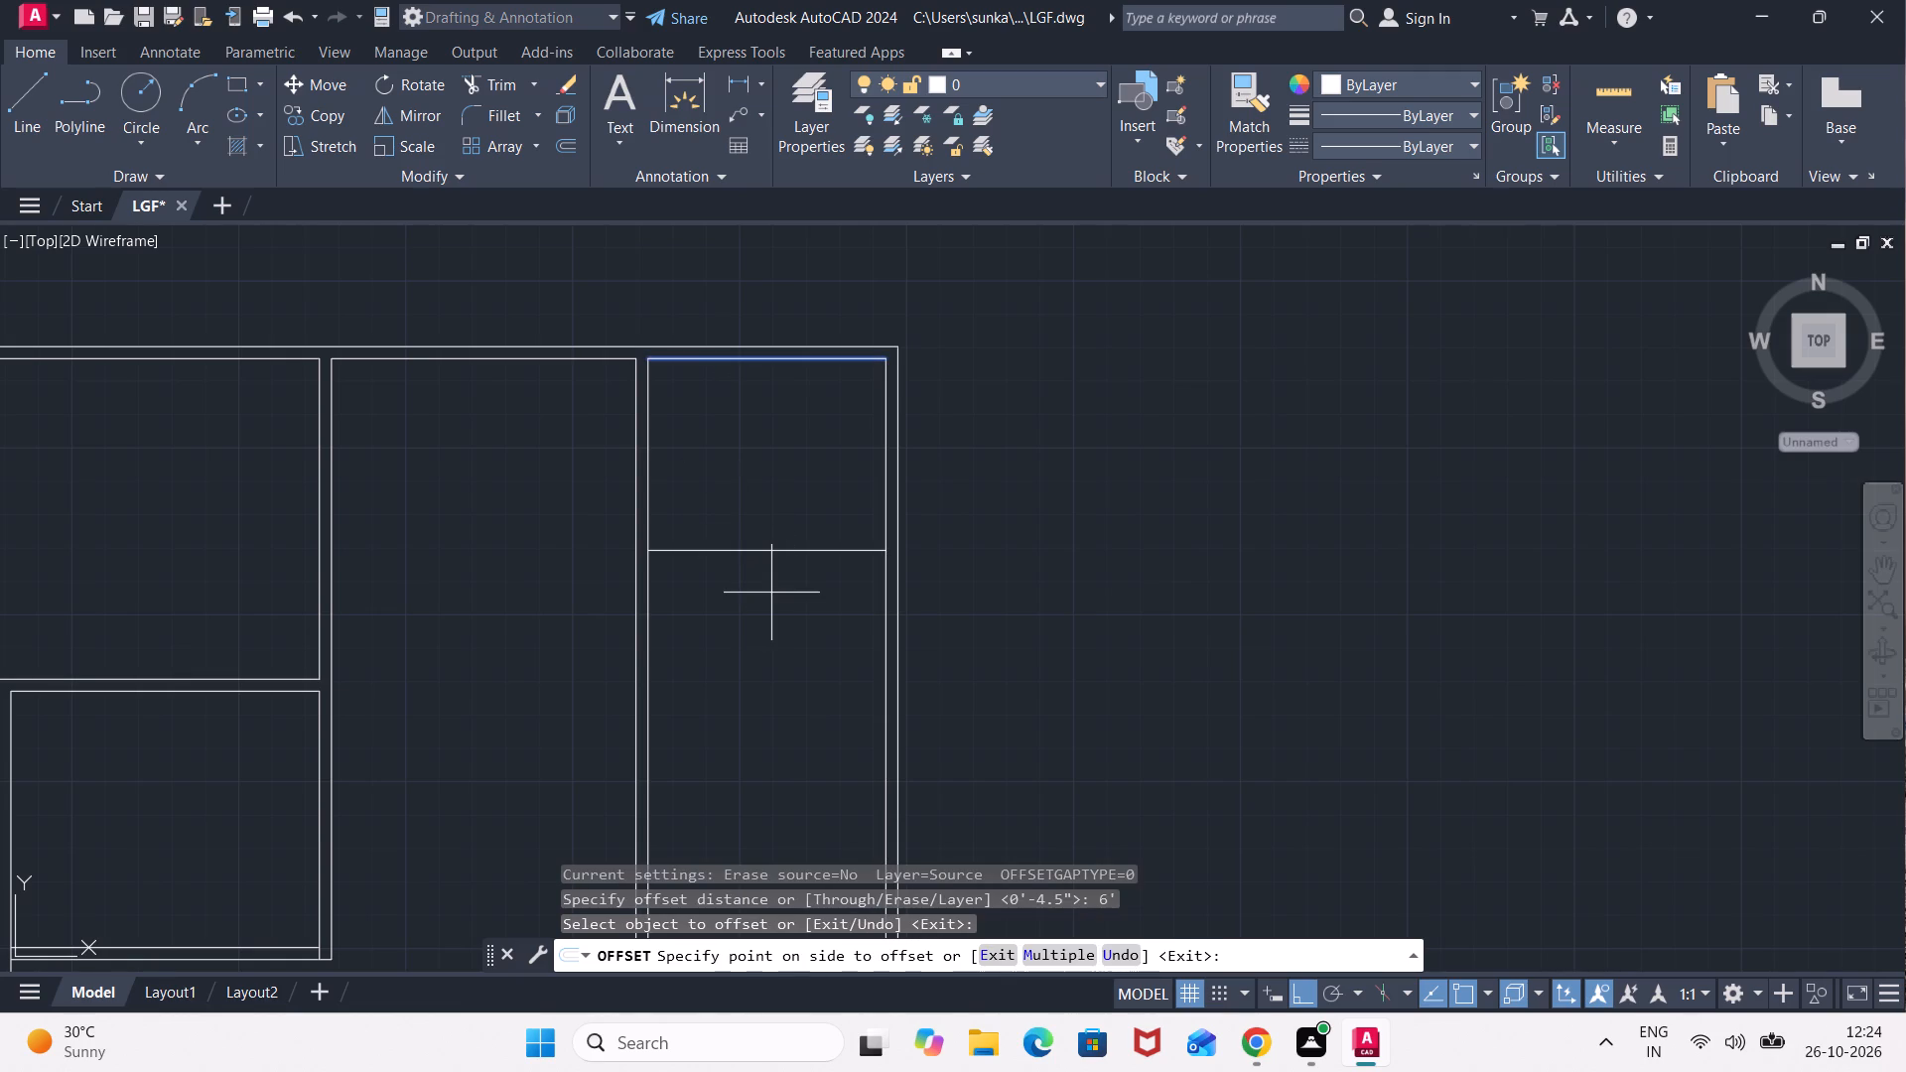
{"action": "left_click", "coordinate": [771, 593]}
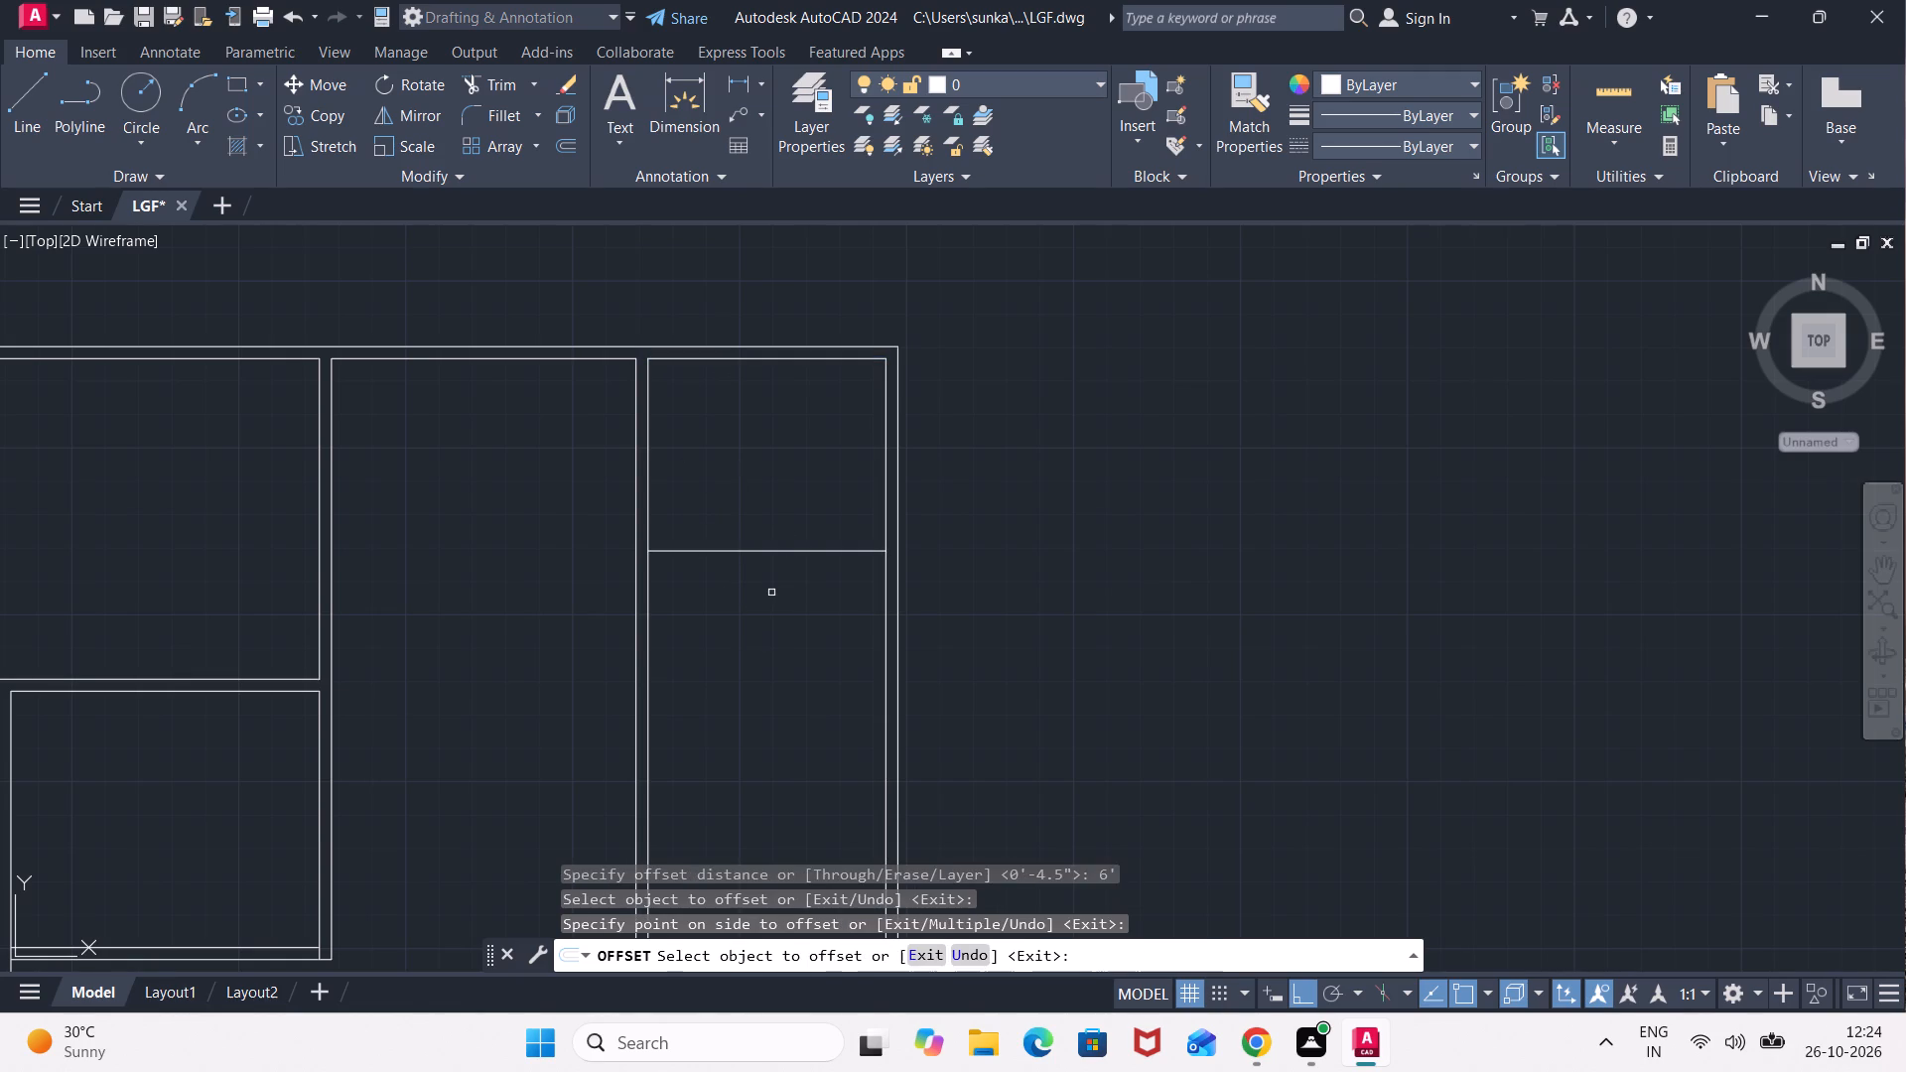
{"action": "key", "text": "space"}
Offset the top-right room's new horizontal line 4.5" downward to form its bottom wall.
{"action": "key", "text": "space"}
{"action": "type", "text": "4.5\""}
{"action": "key", "text": "Return"}
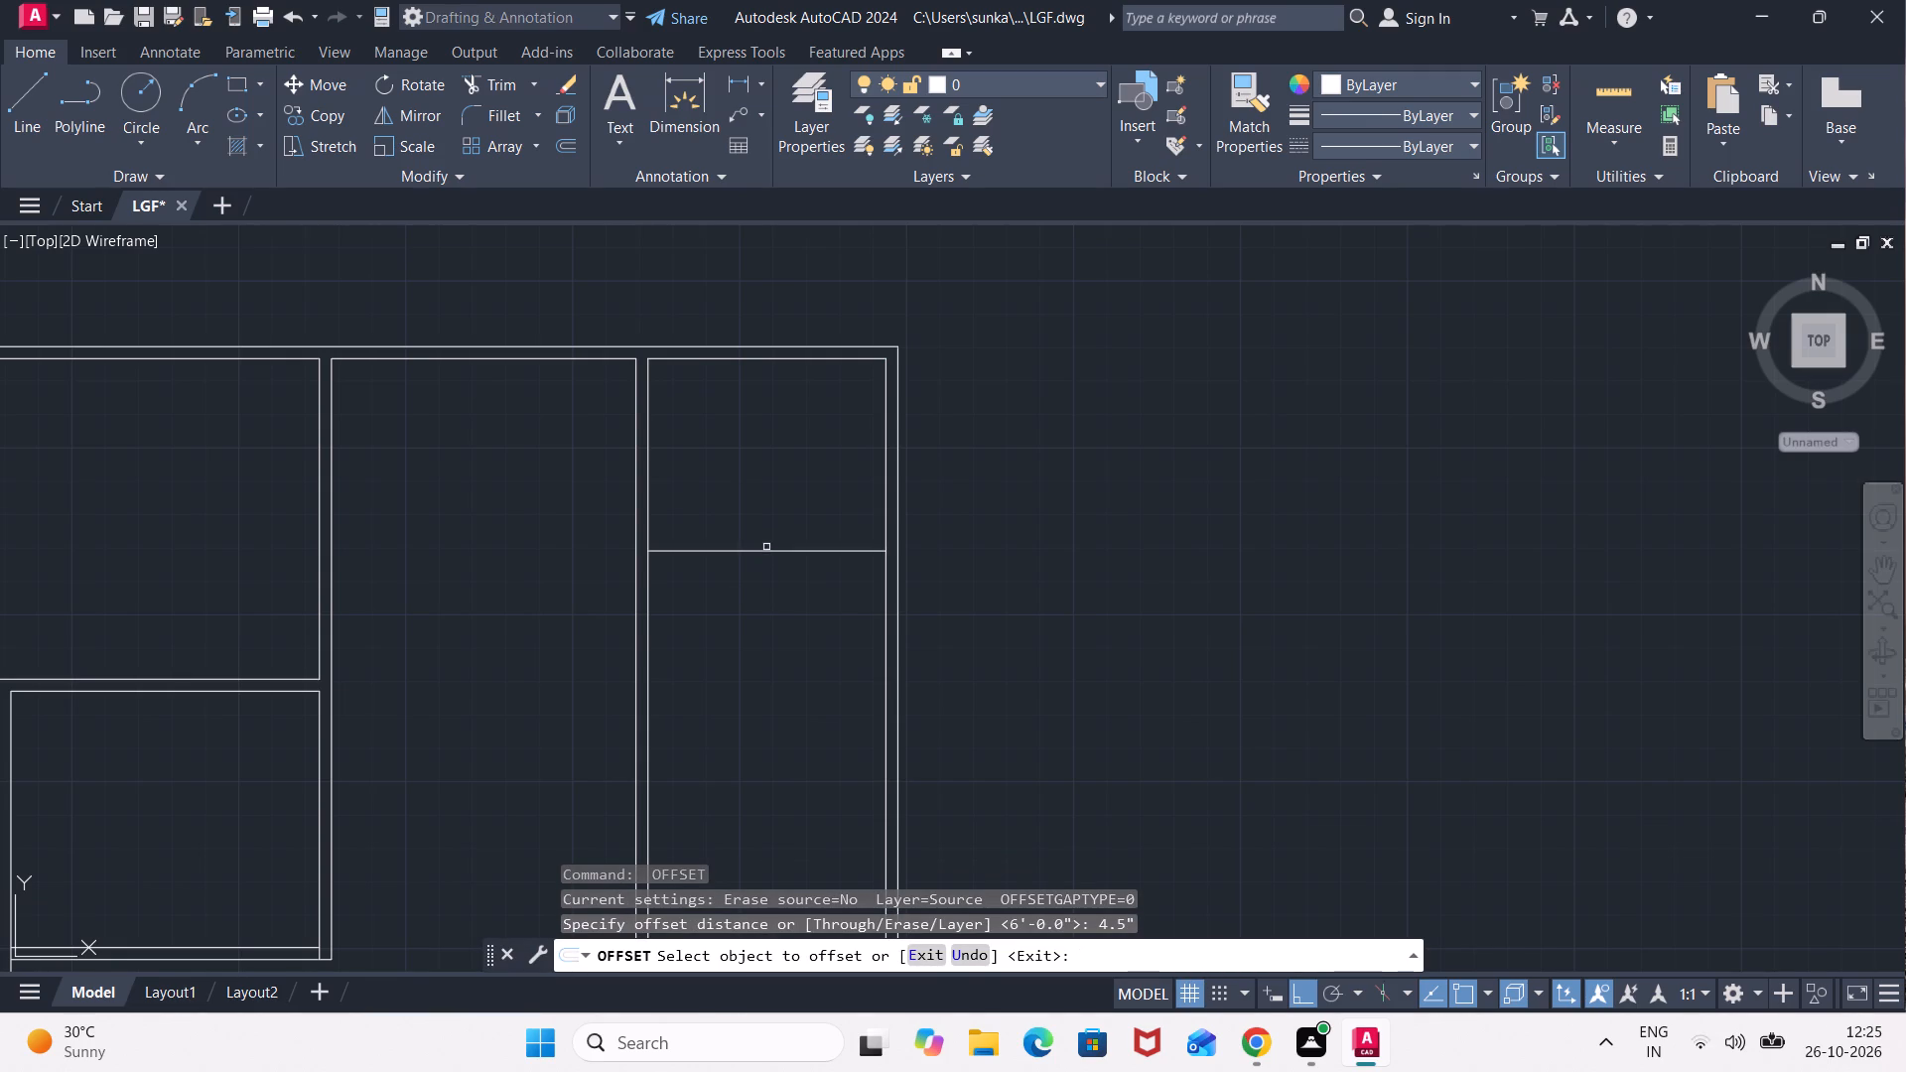
{"action": "left_click", "coordinate": [764, 546]}
{"action": "left_click", "coordinate": [767, 550]}
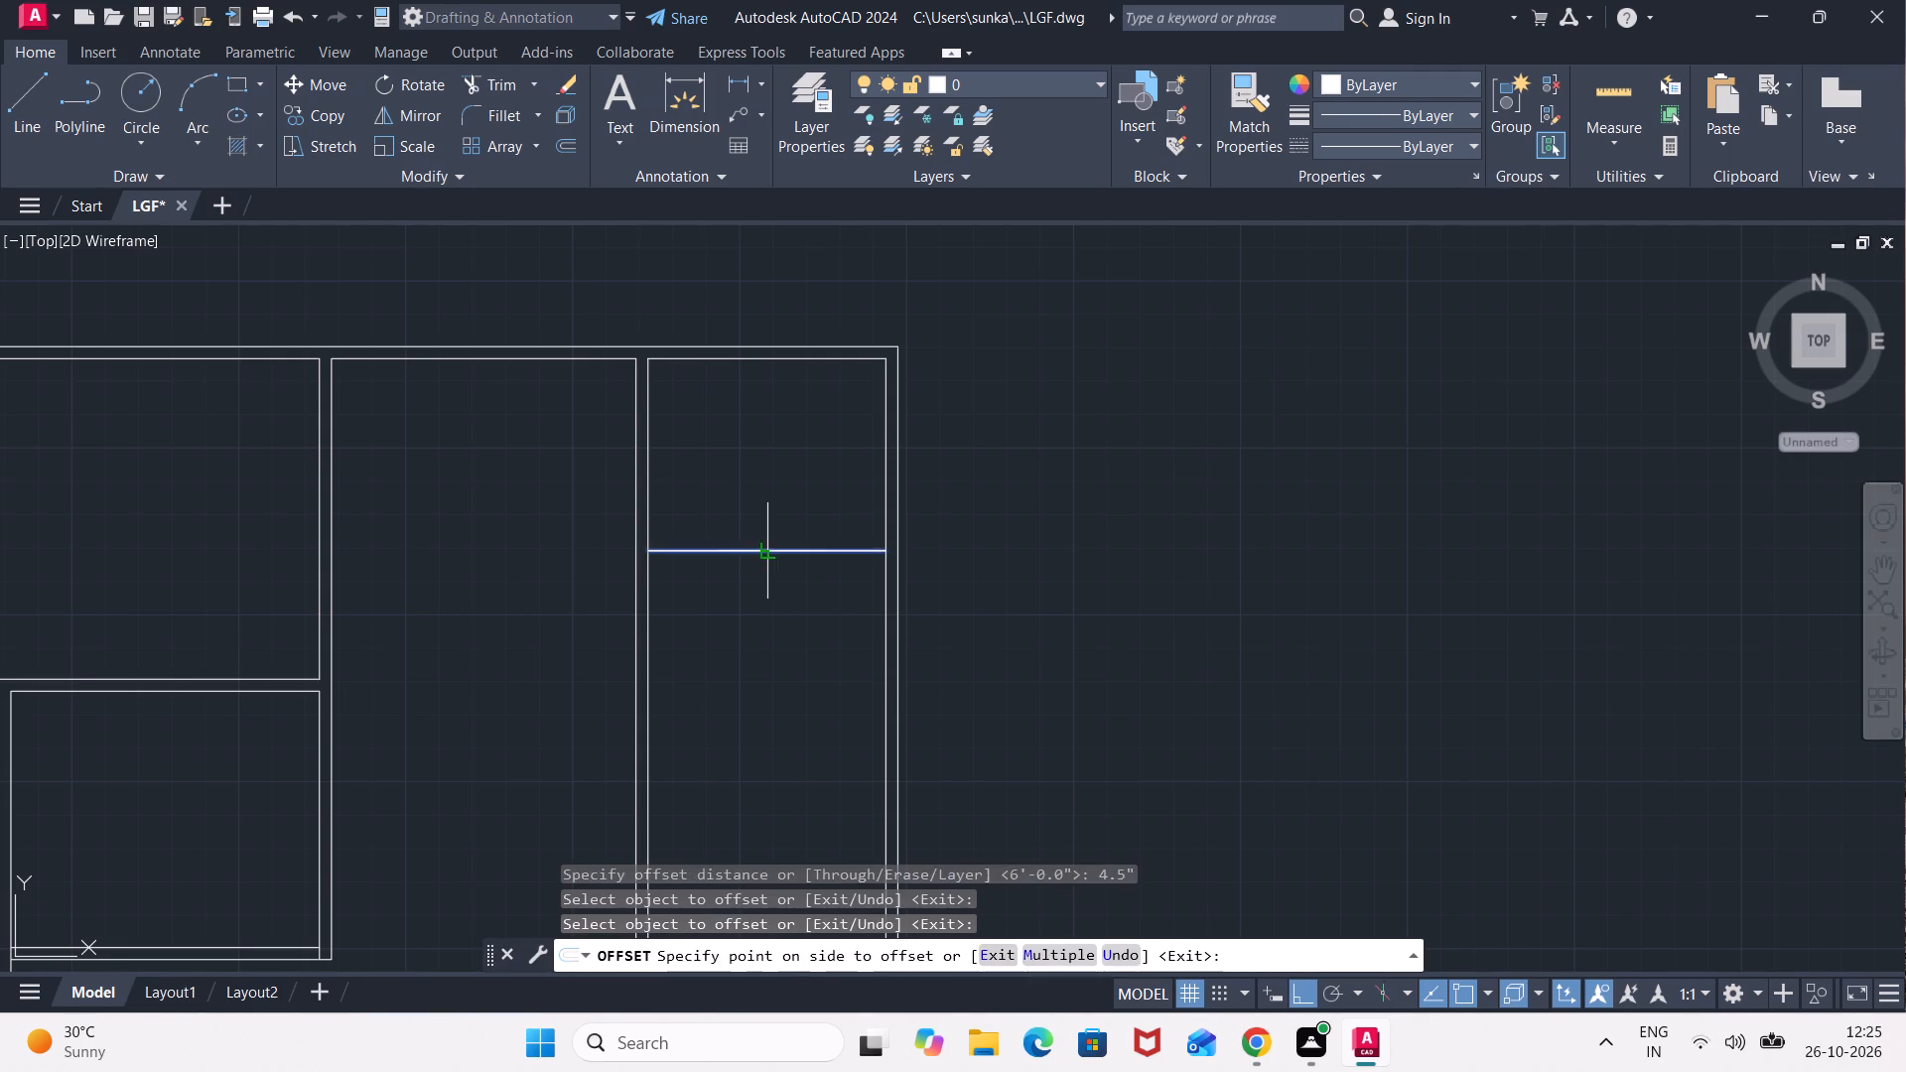
{"action": "left_click", "coordinate": [769, 655]}
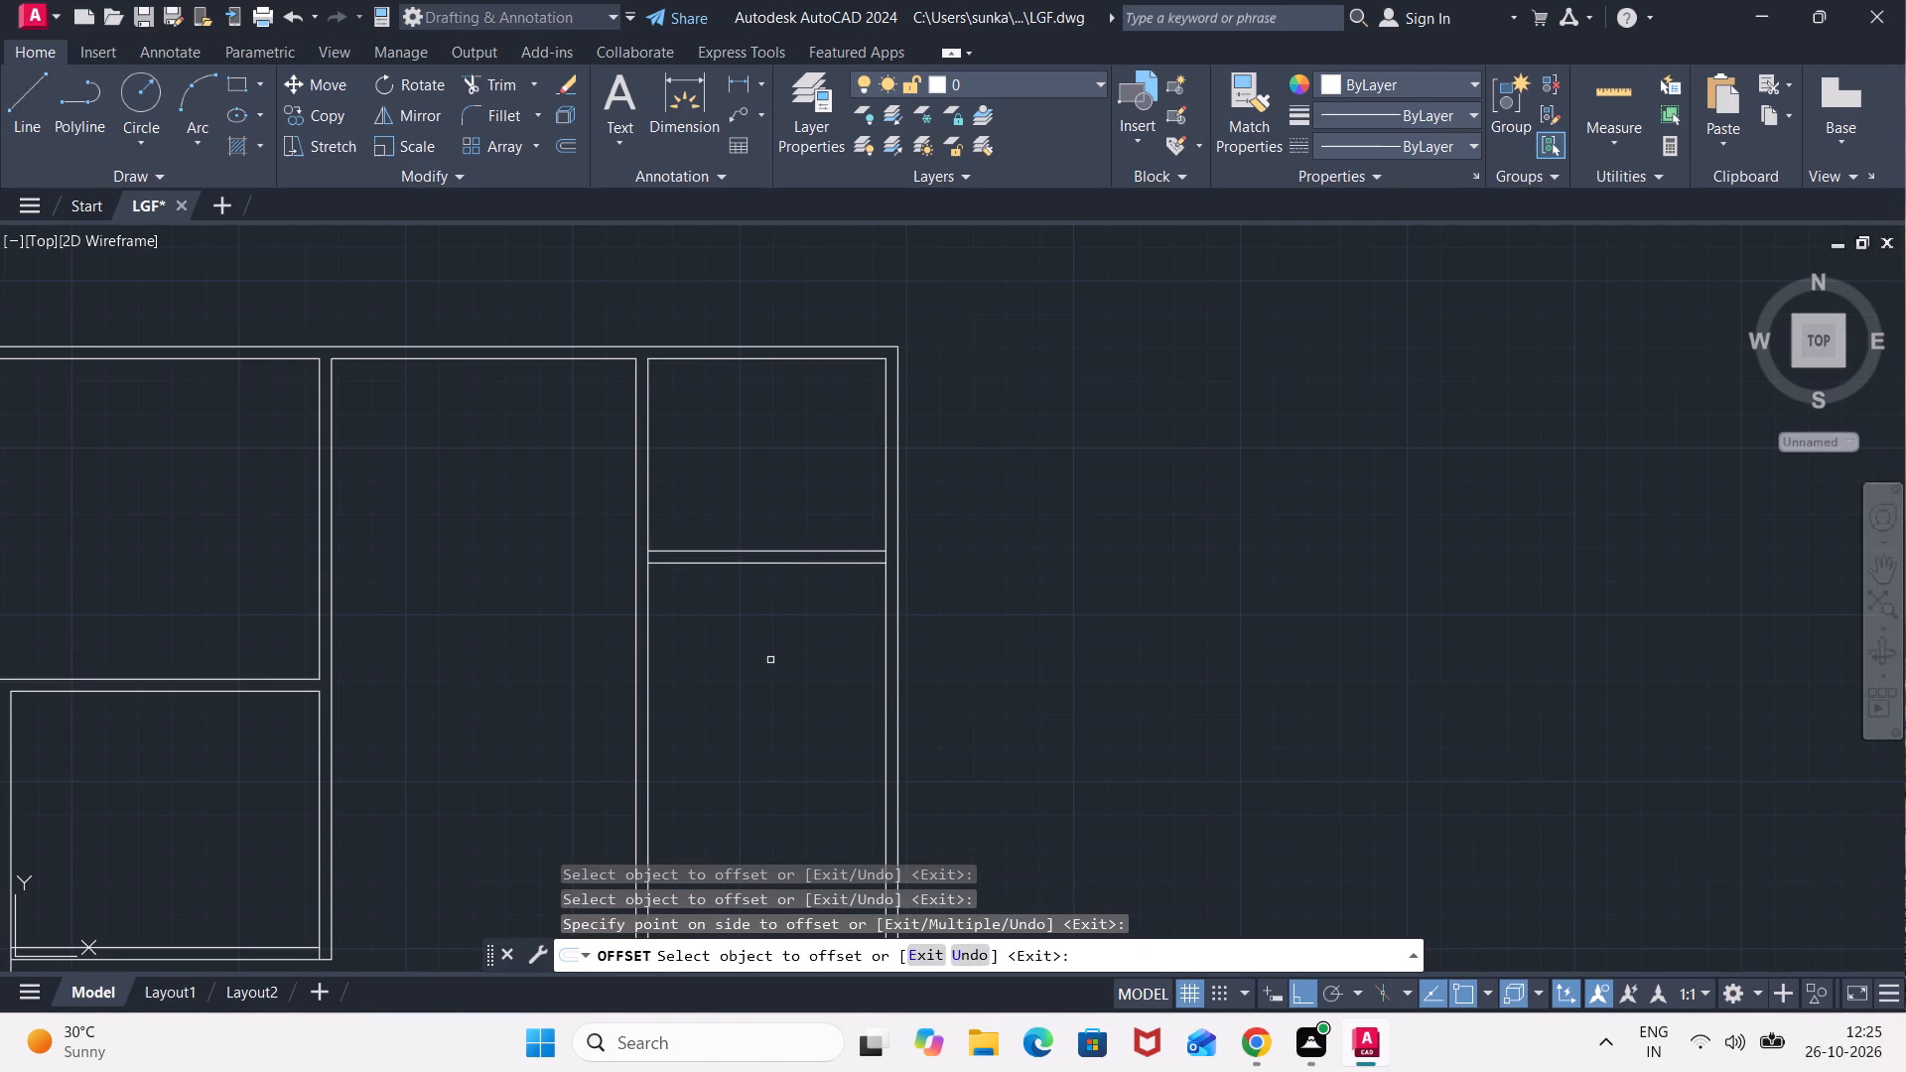
{"action": "key", "text": "space"}
Offset the lower line of the top-right room's bottom wall 8'6" downward.
{"action": "key", "text": "space"}
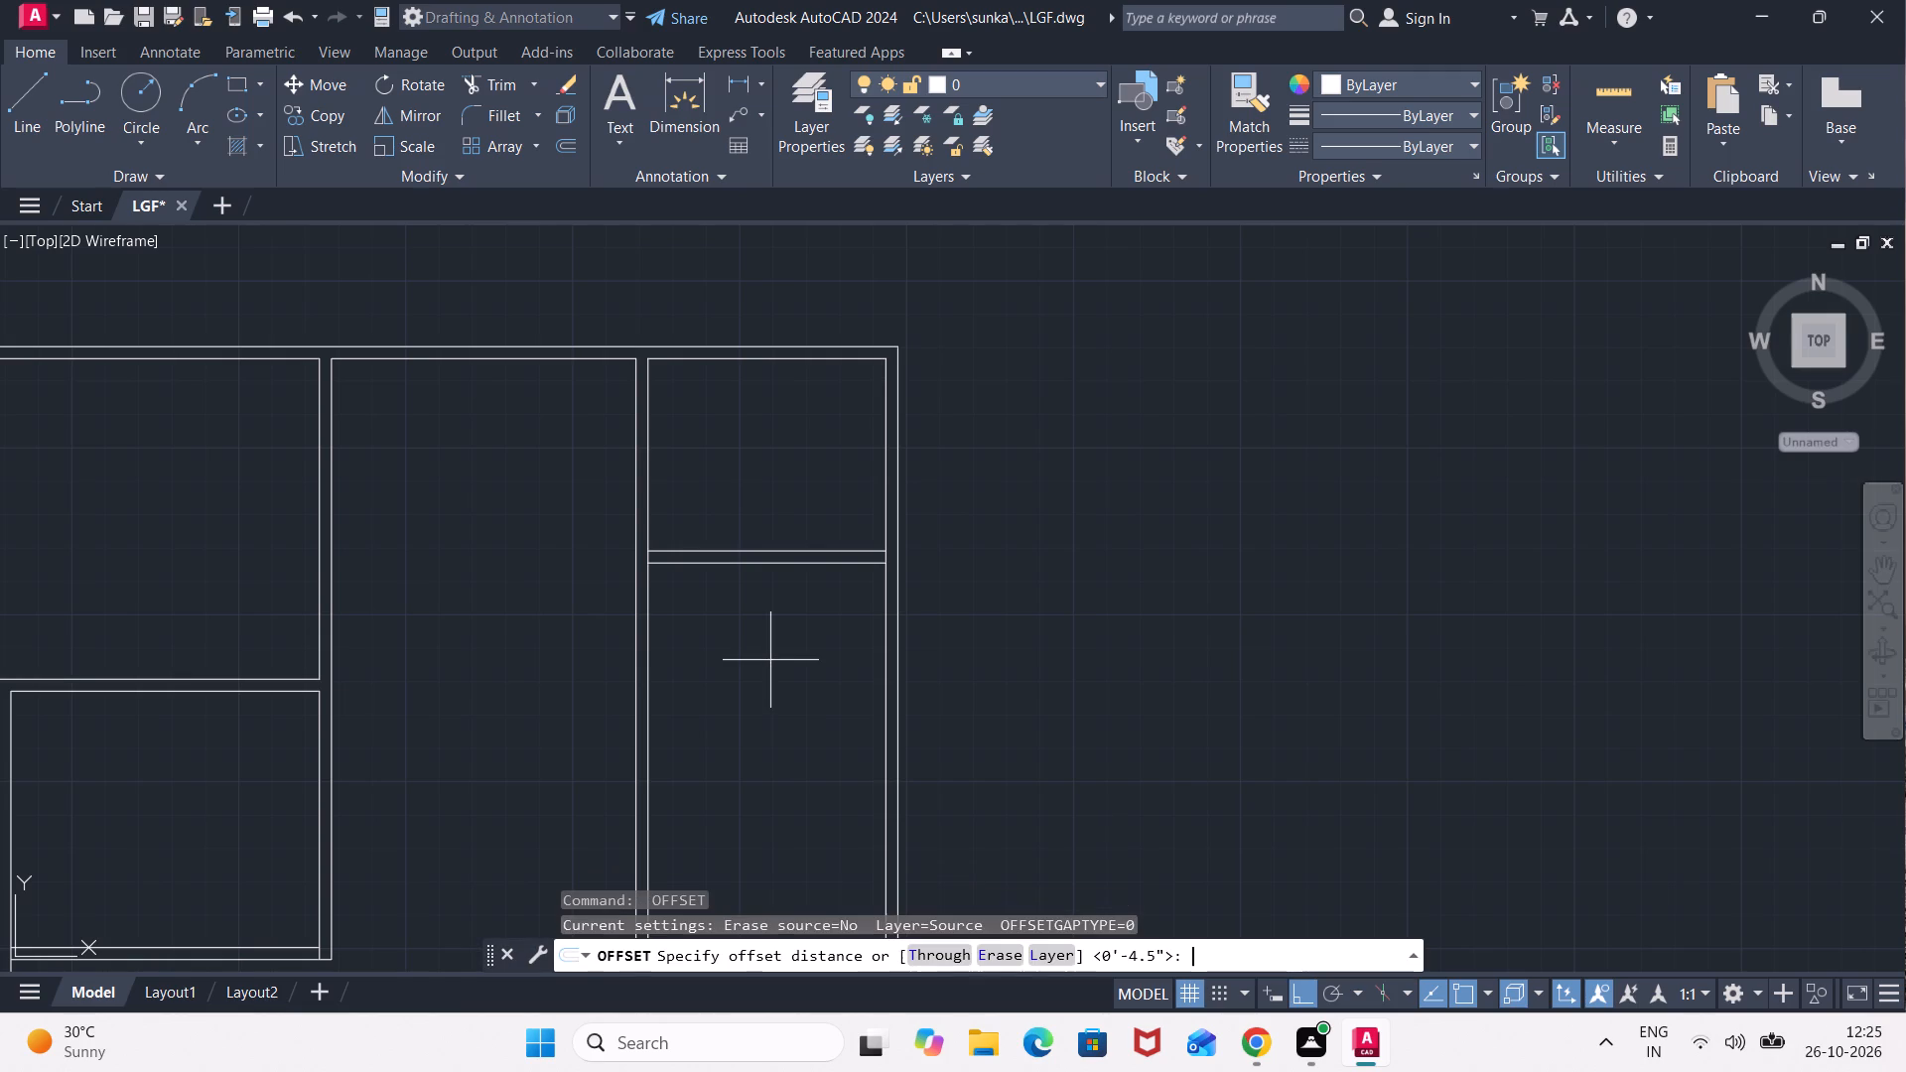
{"action": "type", "text": "8'6\""}
{"action": "key", "text": "Return"}
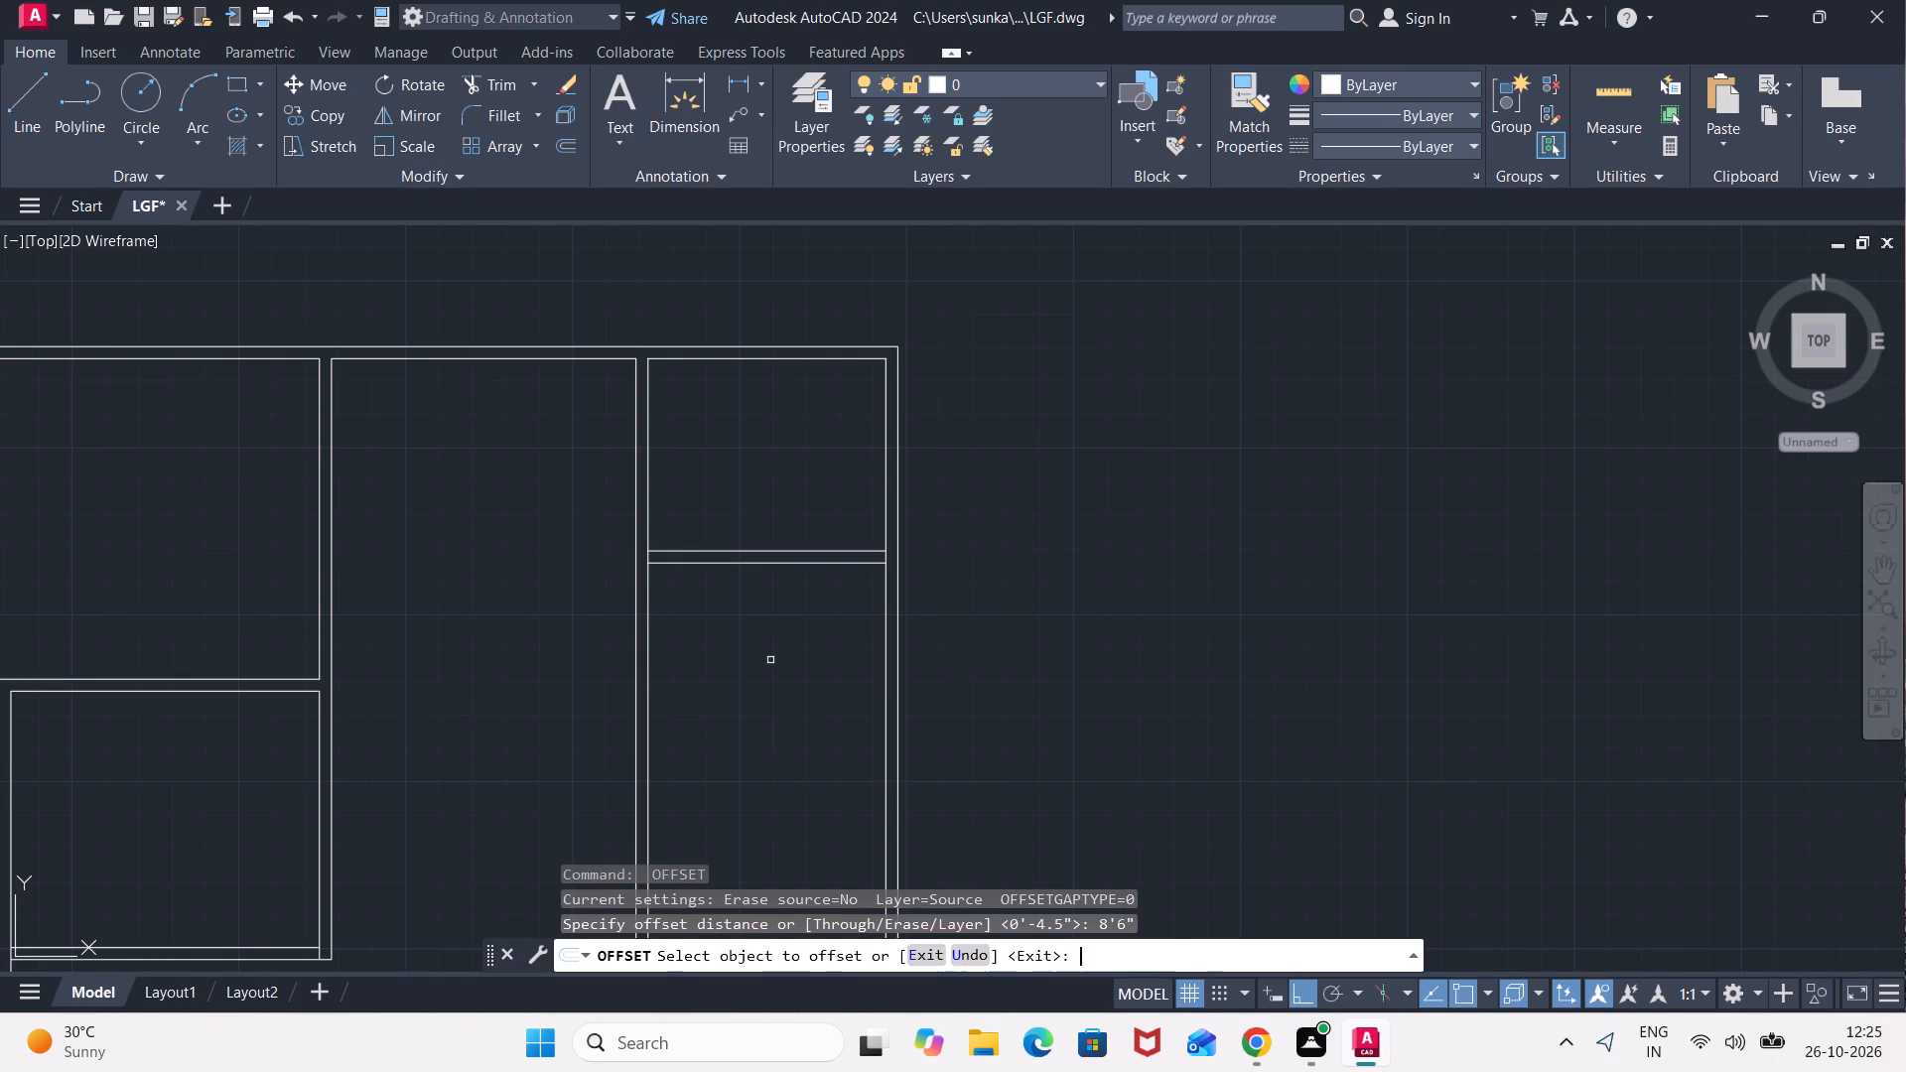
{"action": "left_click", "coordinate": [764, 565]}
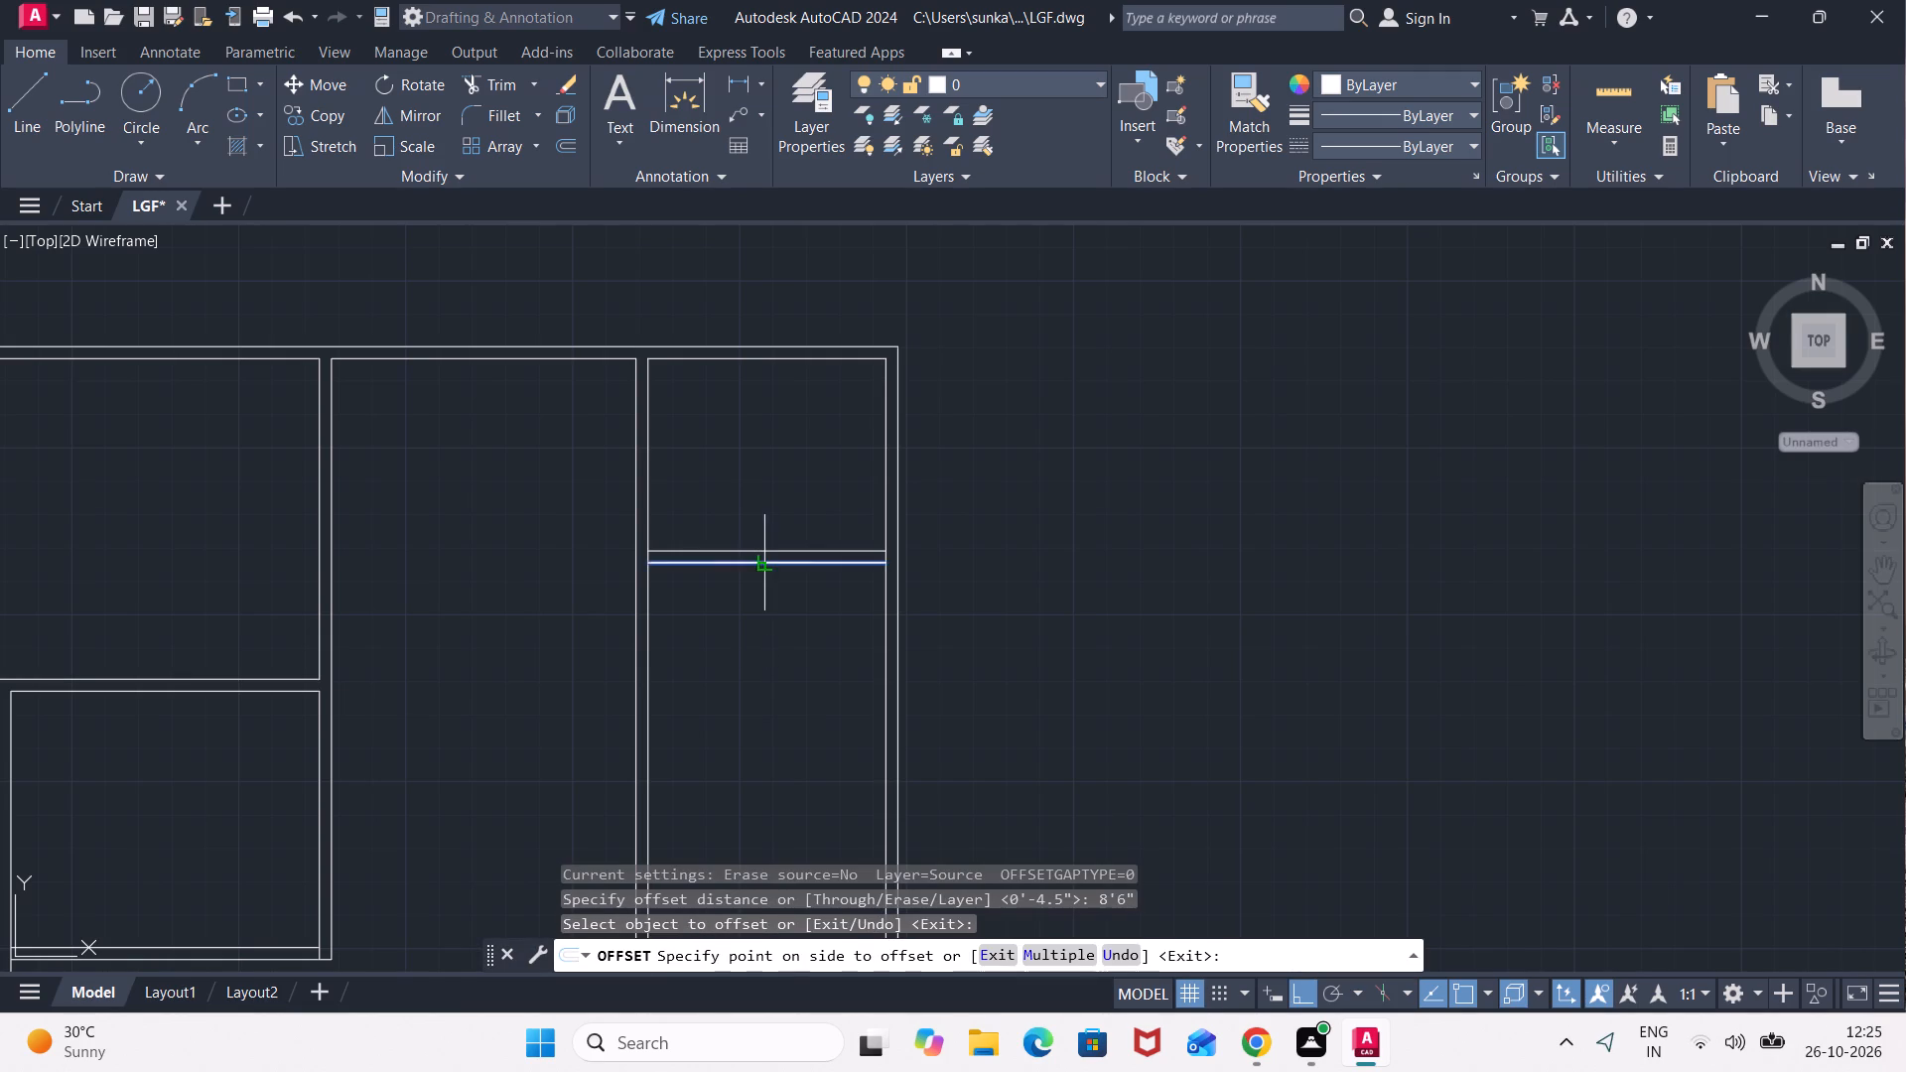
{"action": "middle_click_drag", "start_coordinate": [764, 793], "coordinate": [750, 587]}
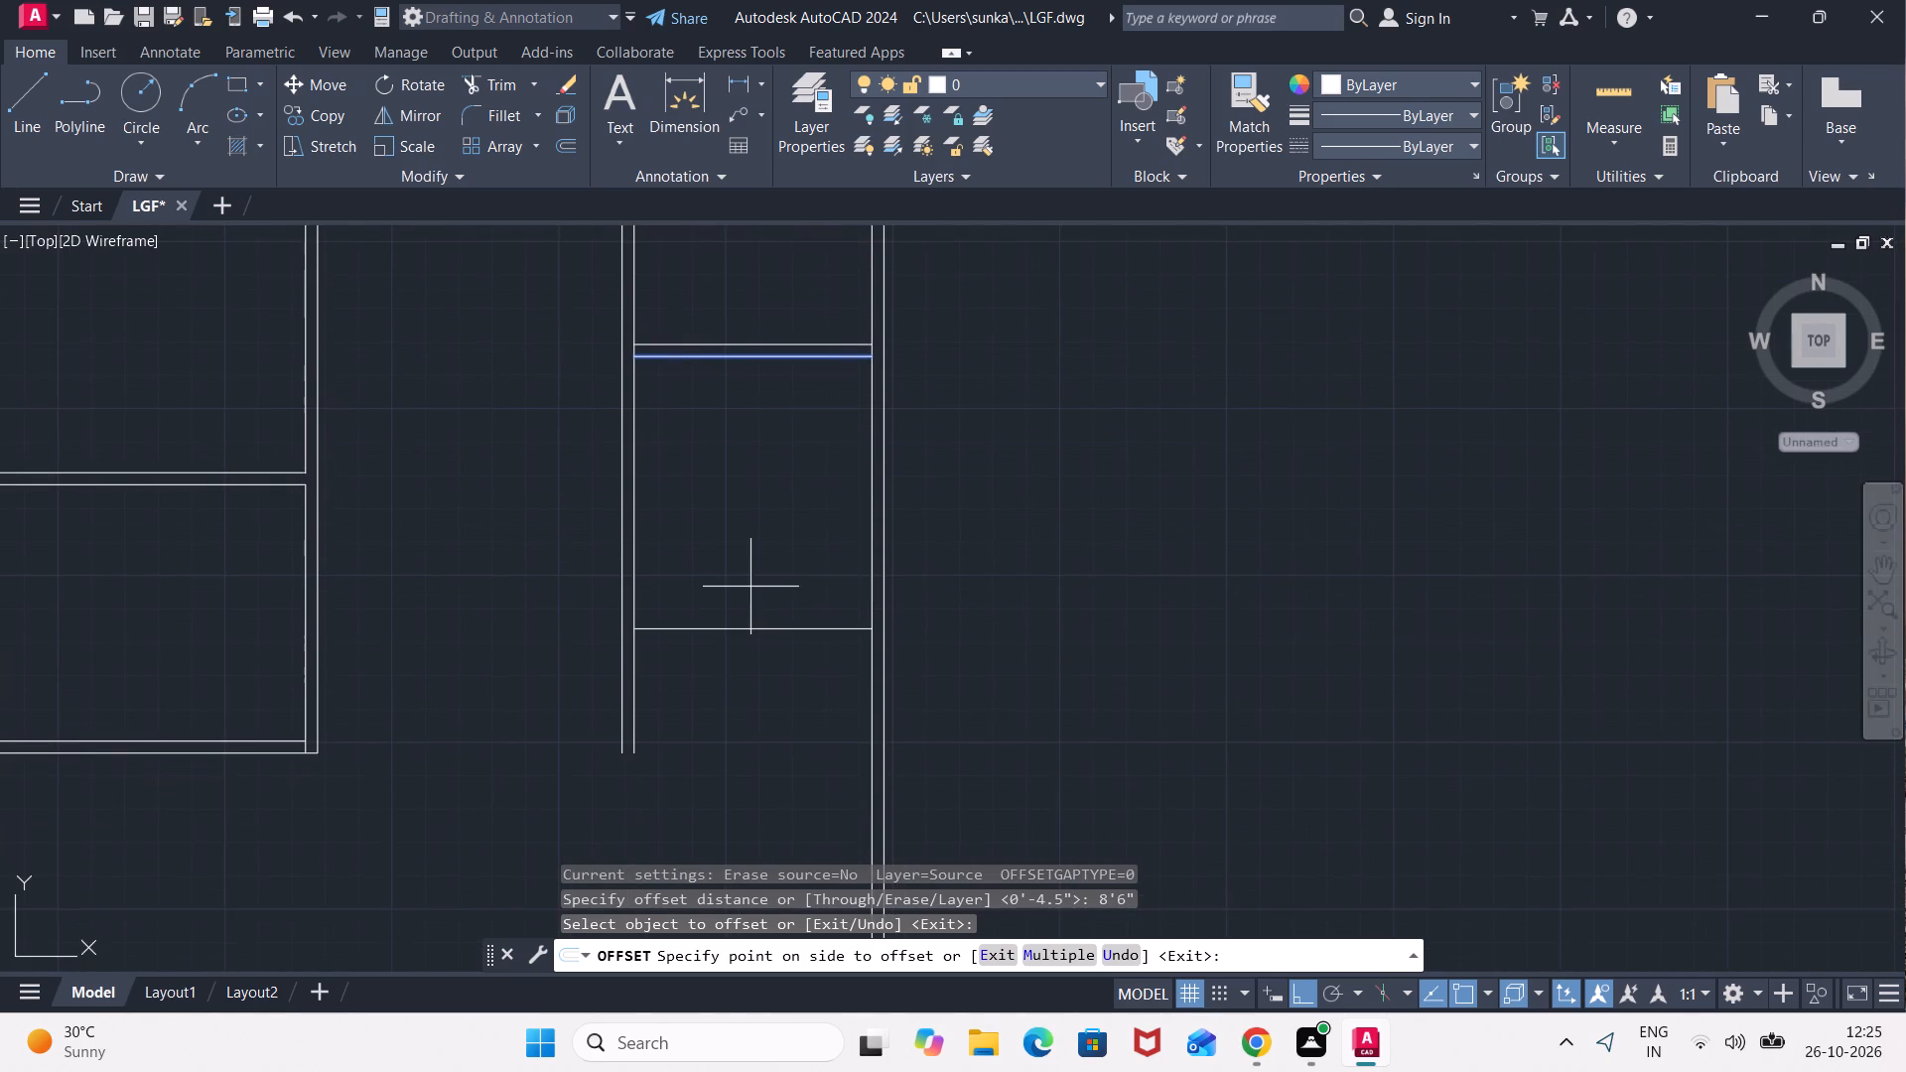
{"action": "left_click", "coordinate": [750, 588]}
{"action": "left_click", "coordinate": [749, 624]}
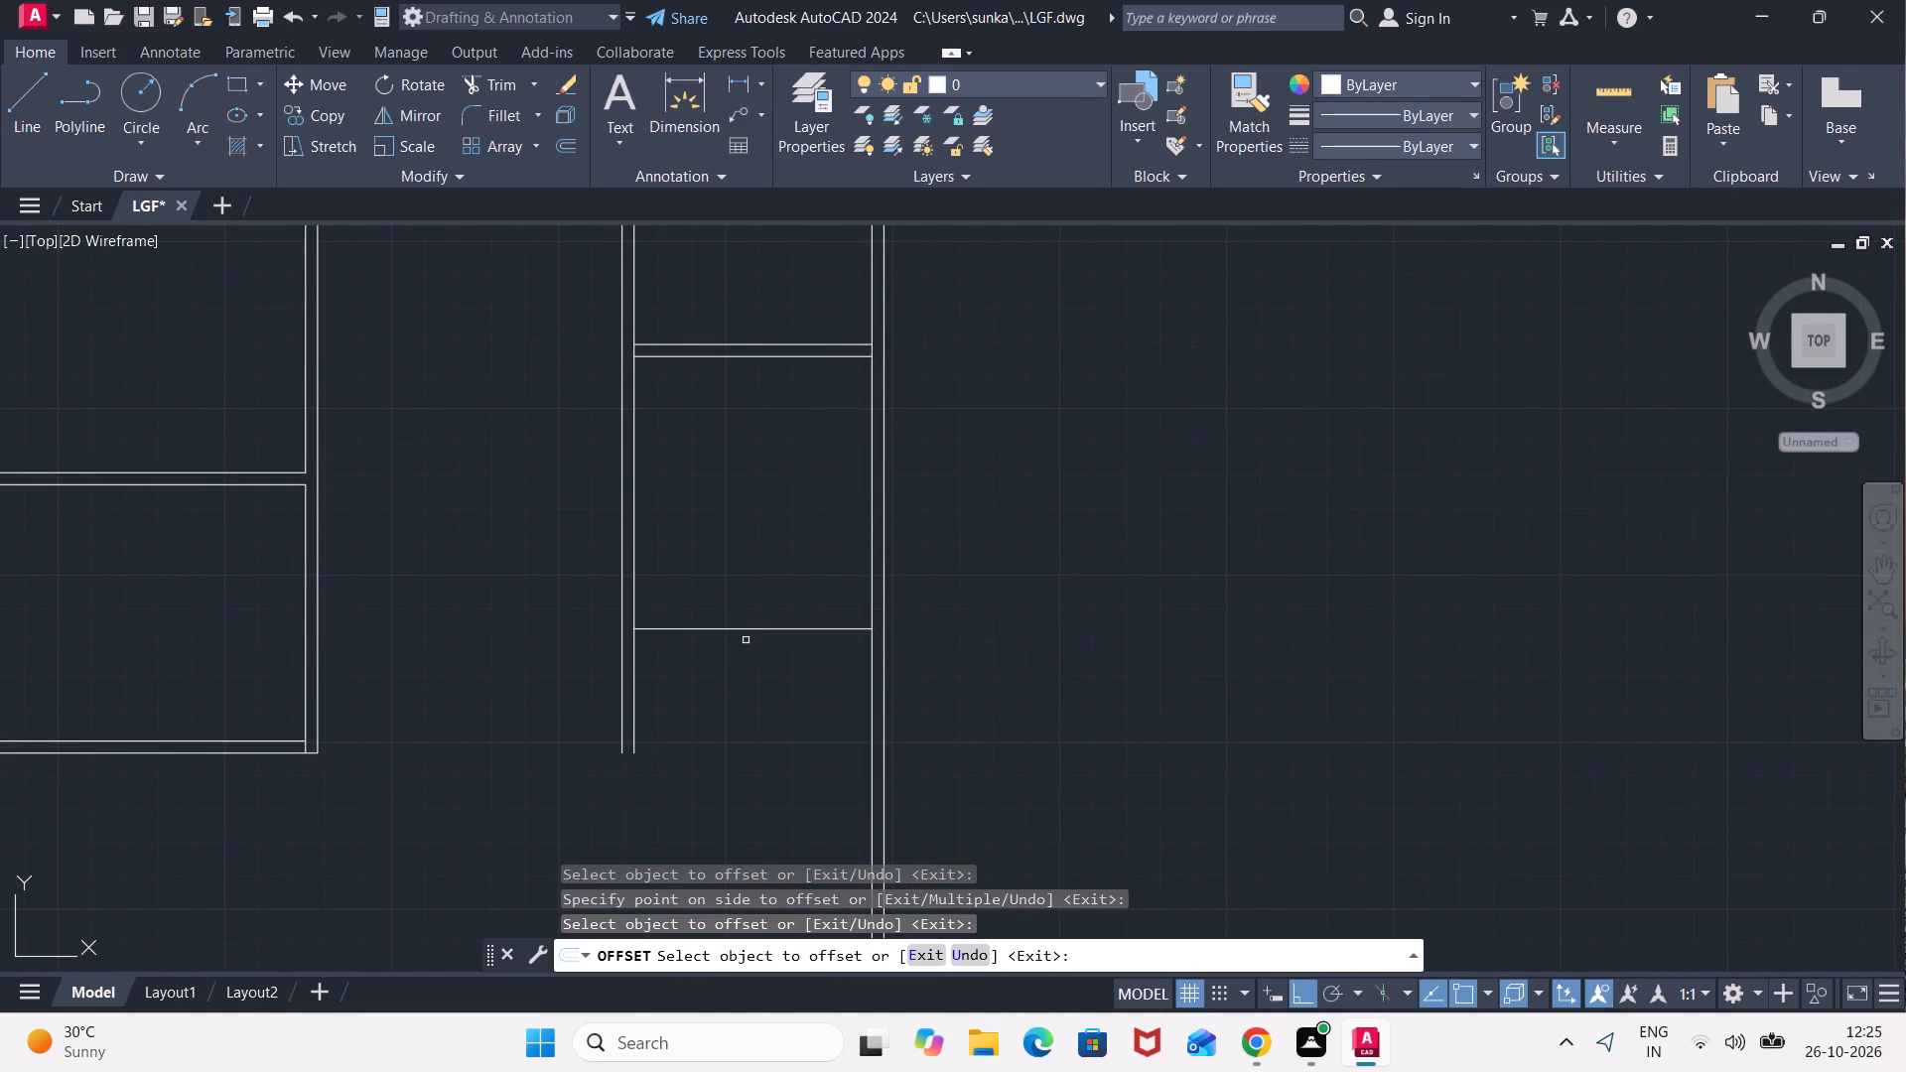
{"action": "key", "text": "space"}
Offset the new horizontal line 4.5" downward to form the bottom wall of the second right-hand room.
{"action": "key", "text": "space"}
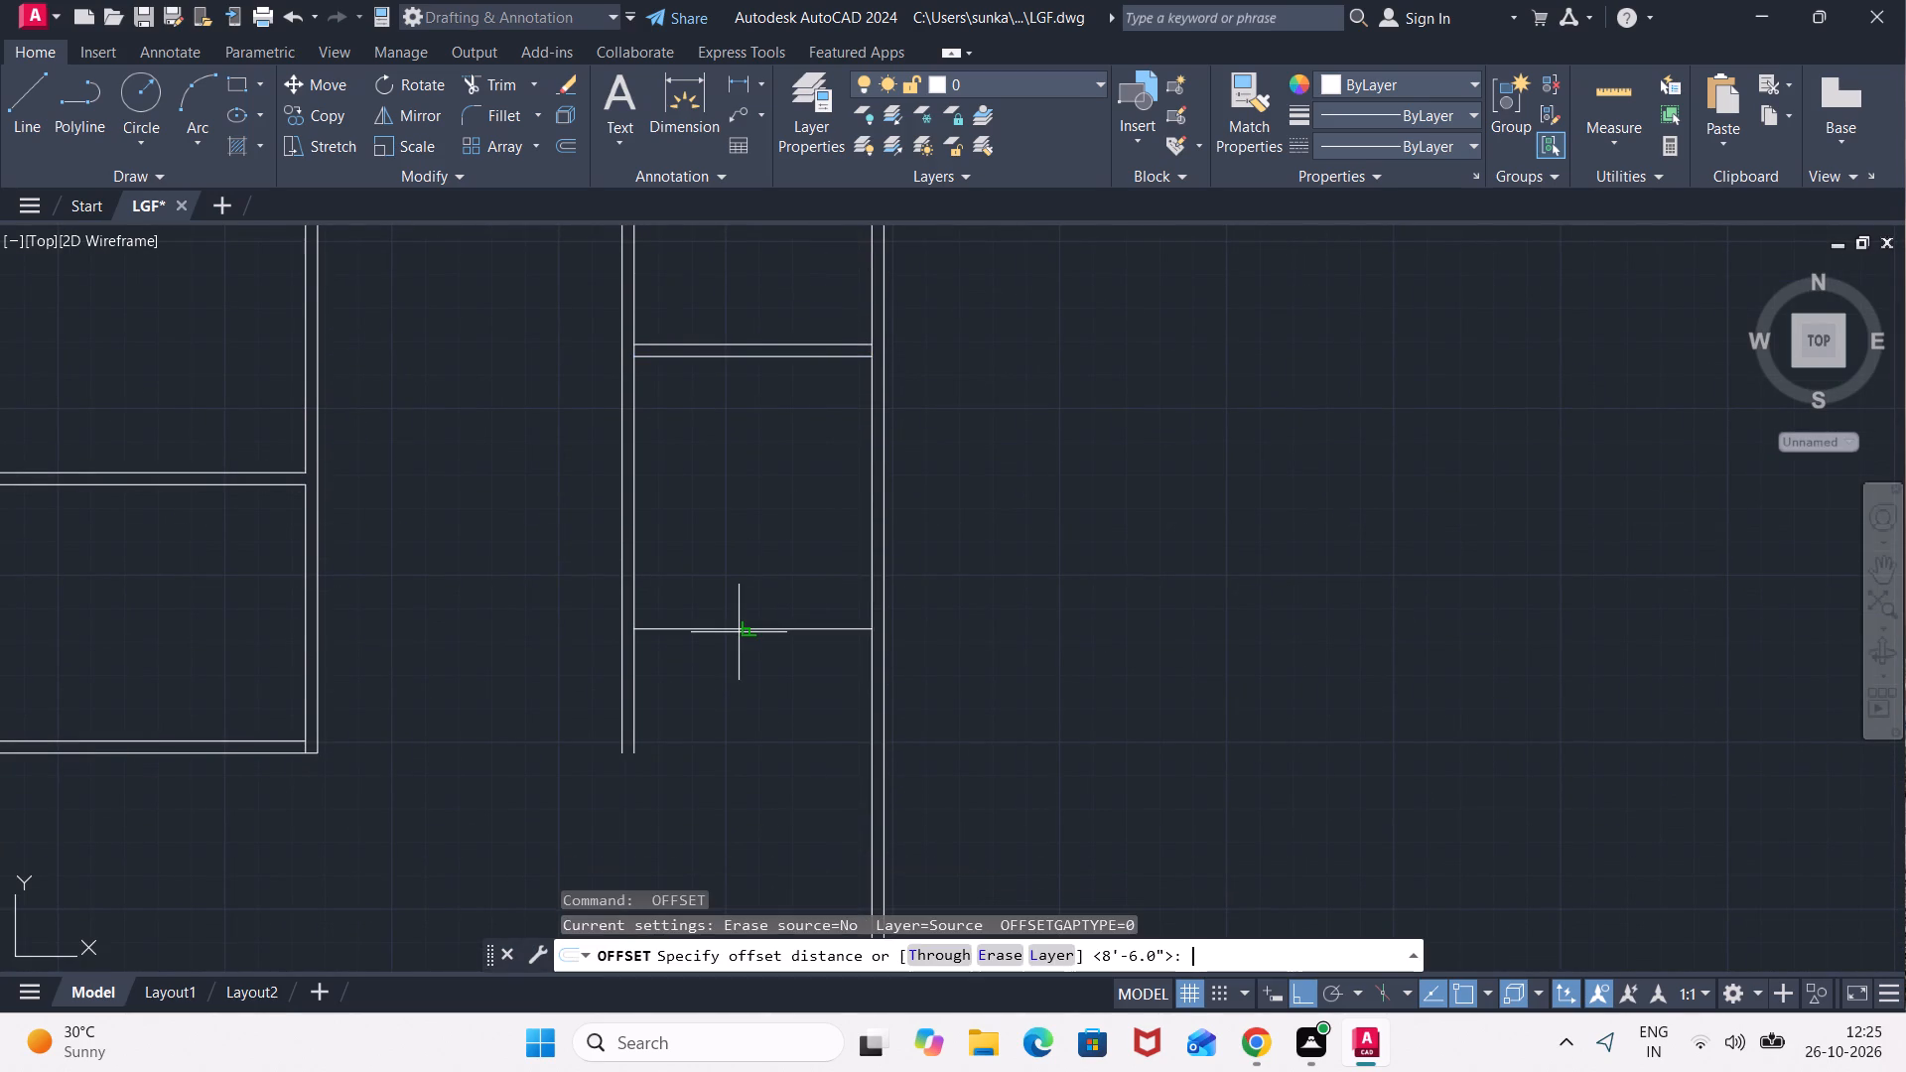
{"action": "type", "text": "4.5\""}
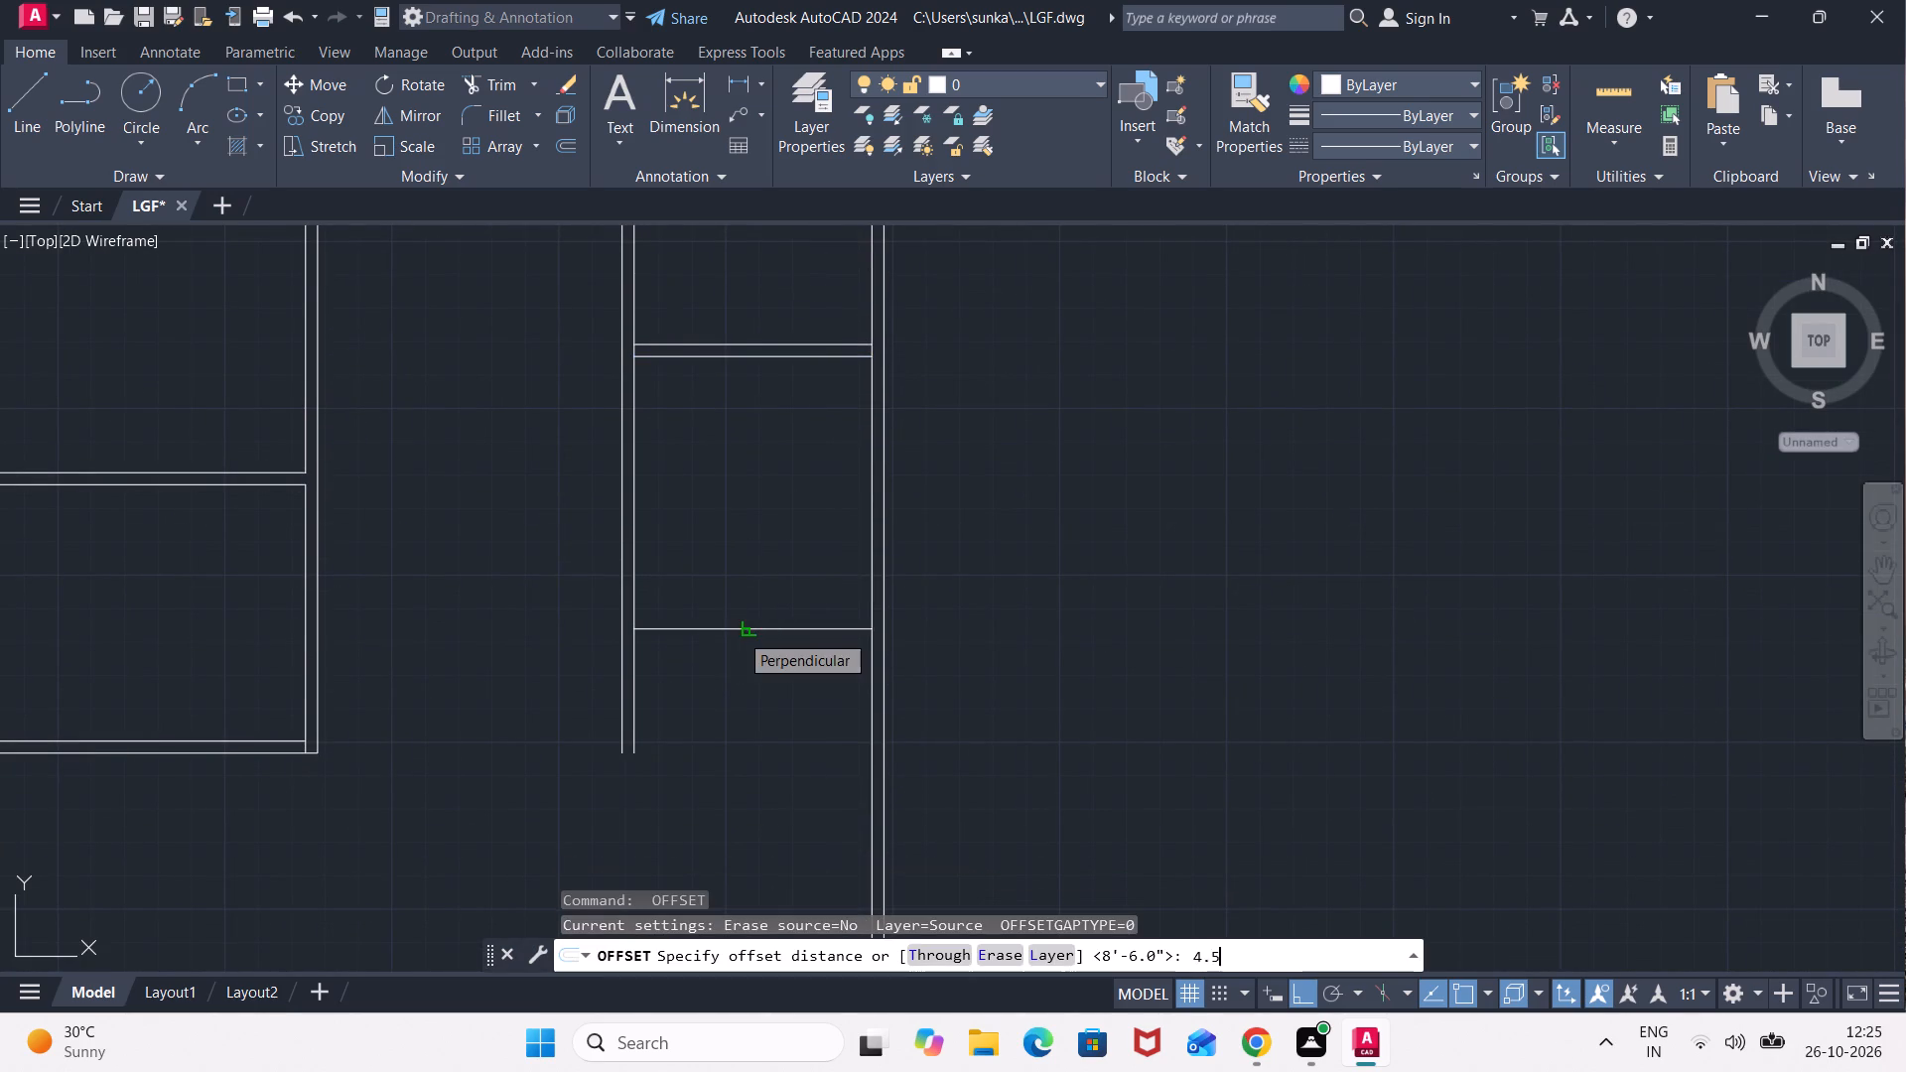
{"action": "key", "text": "Return"}
{"action": "left_click", "coordinate": [736, 626]}
{"action": "left_click", "coordinate": [742, 749]}
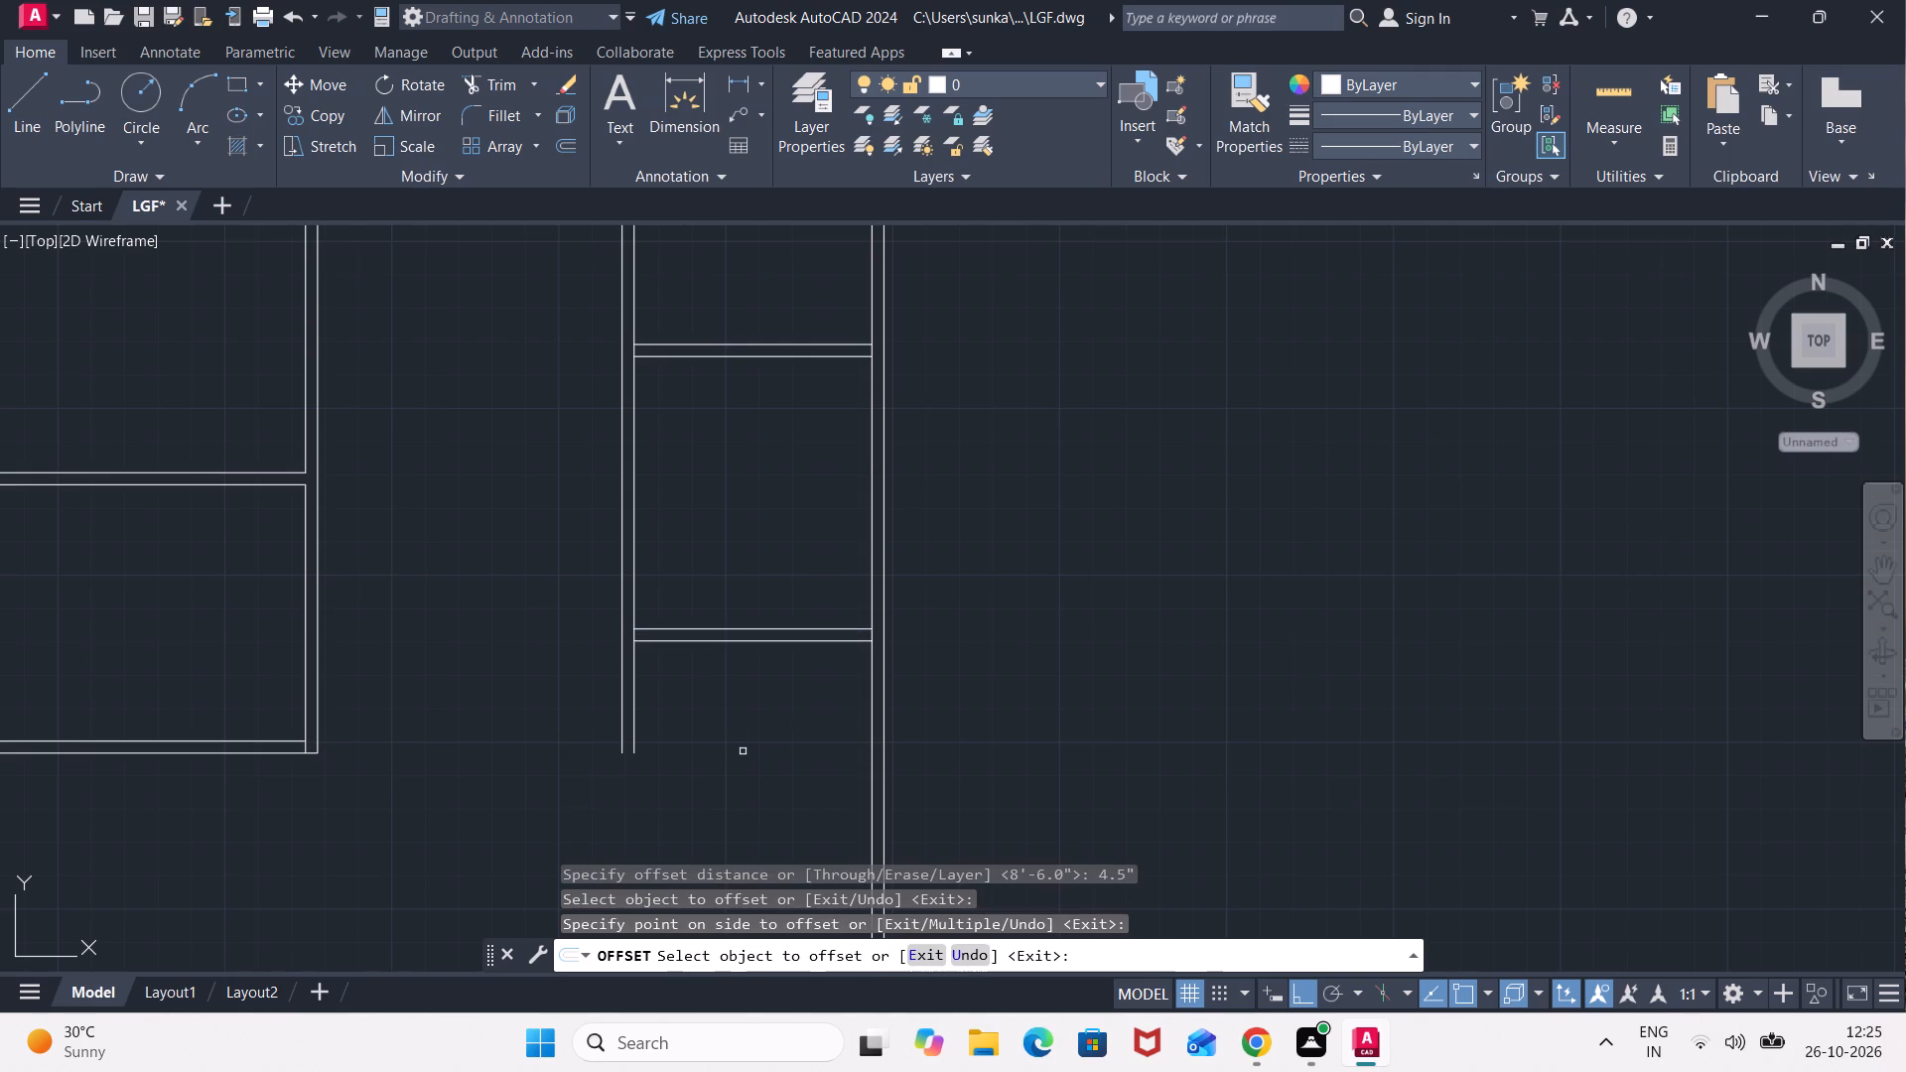
{"action": "key", "text": "Escape"}
Stretch both lines of the new bottom wall leftward to the first vertical partition beside the left rooms.
{"action": "left_click", "coordinate": [772, 642]}
{"action": "left_click", "coordinate": [624, 641]}
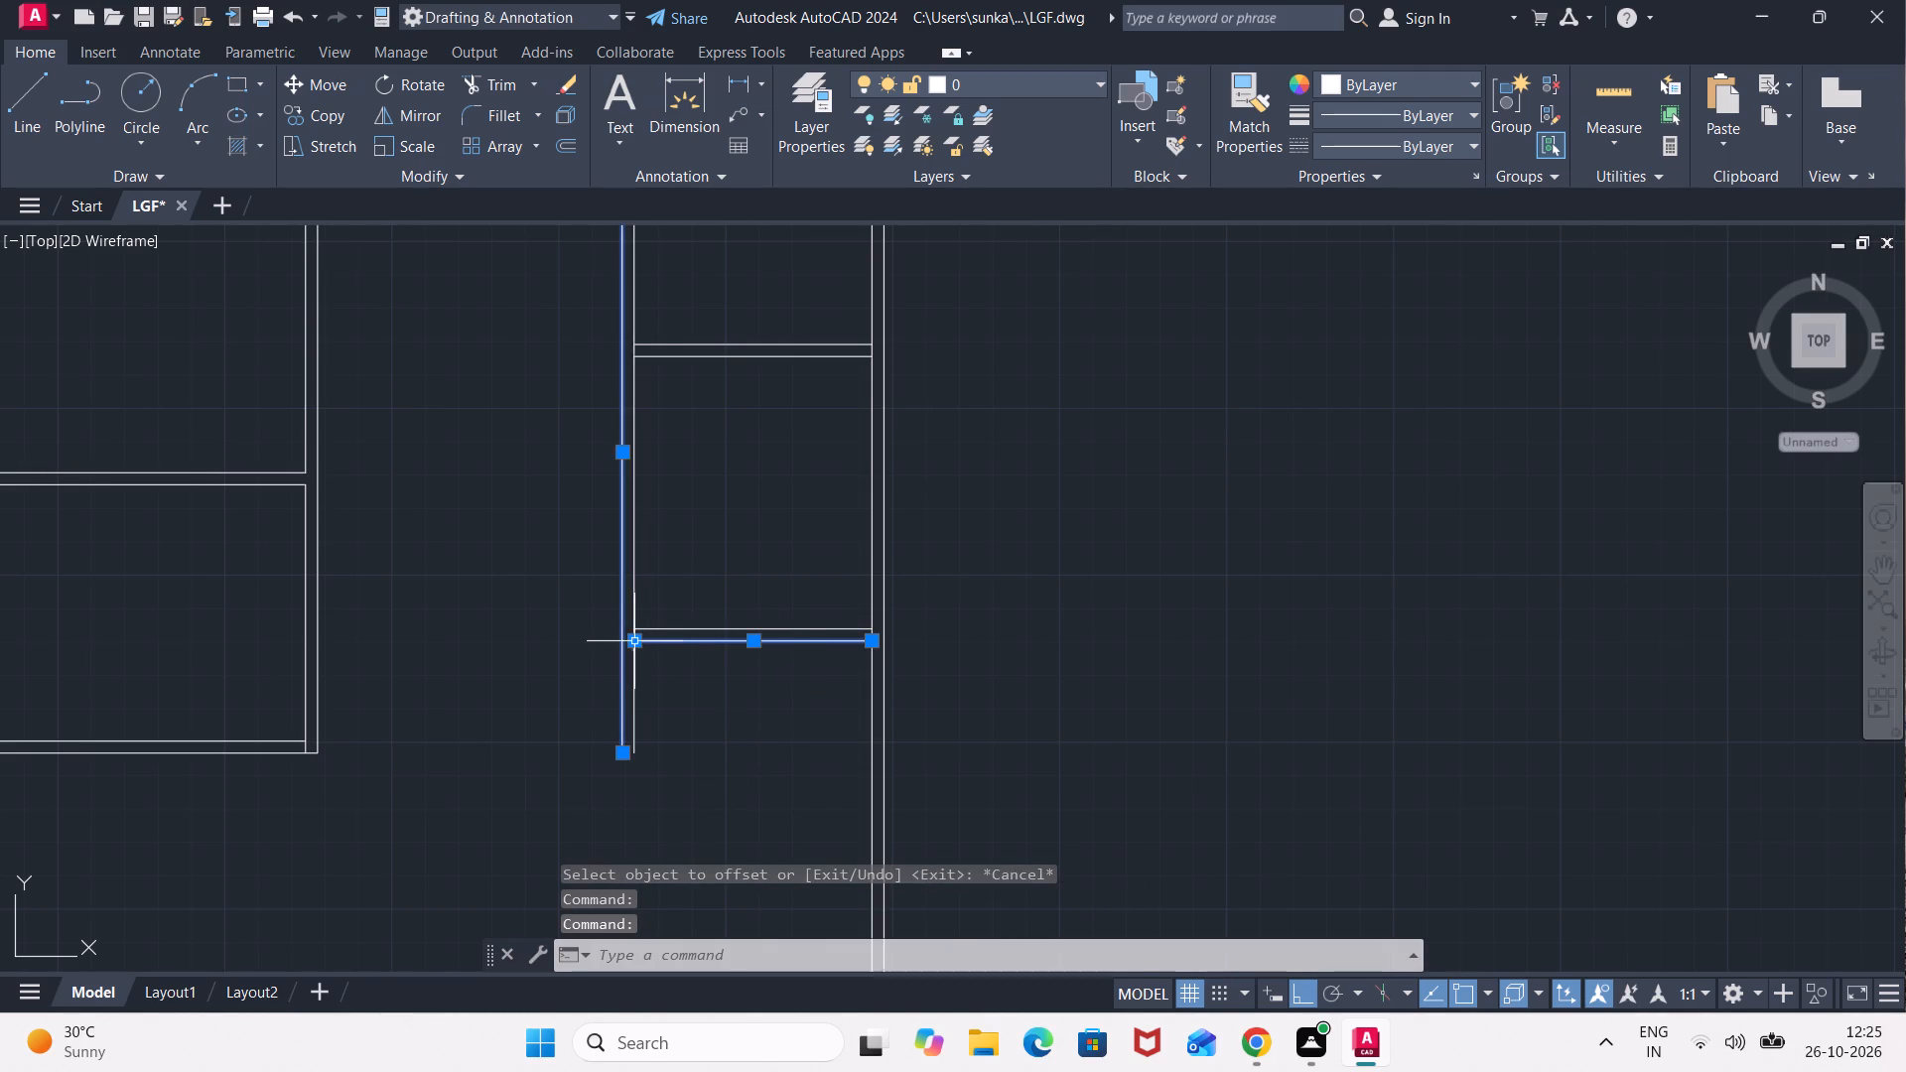
{"action": "left_click", "coordinate": [630, 643]}
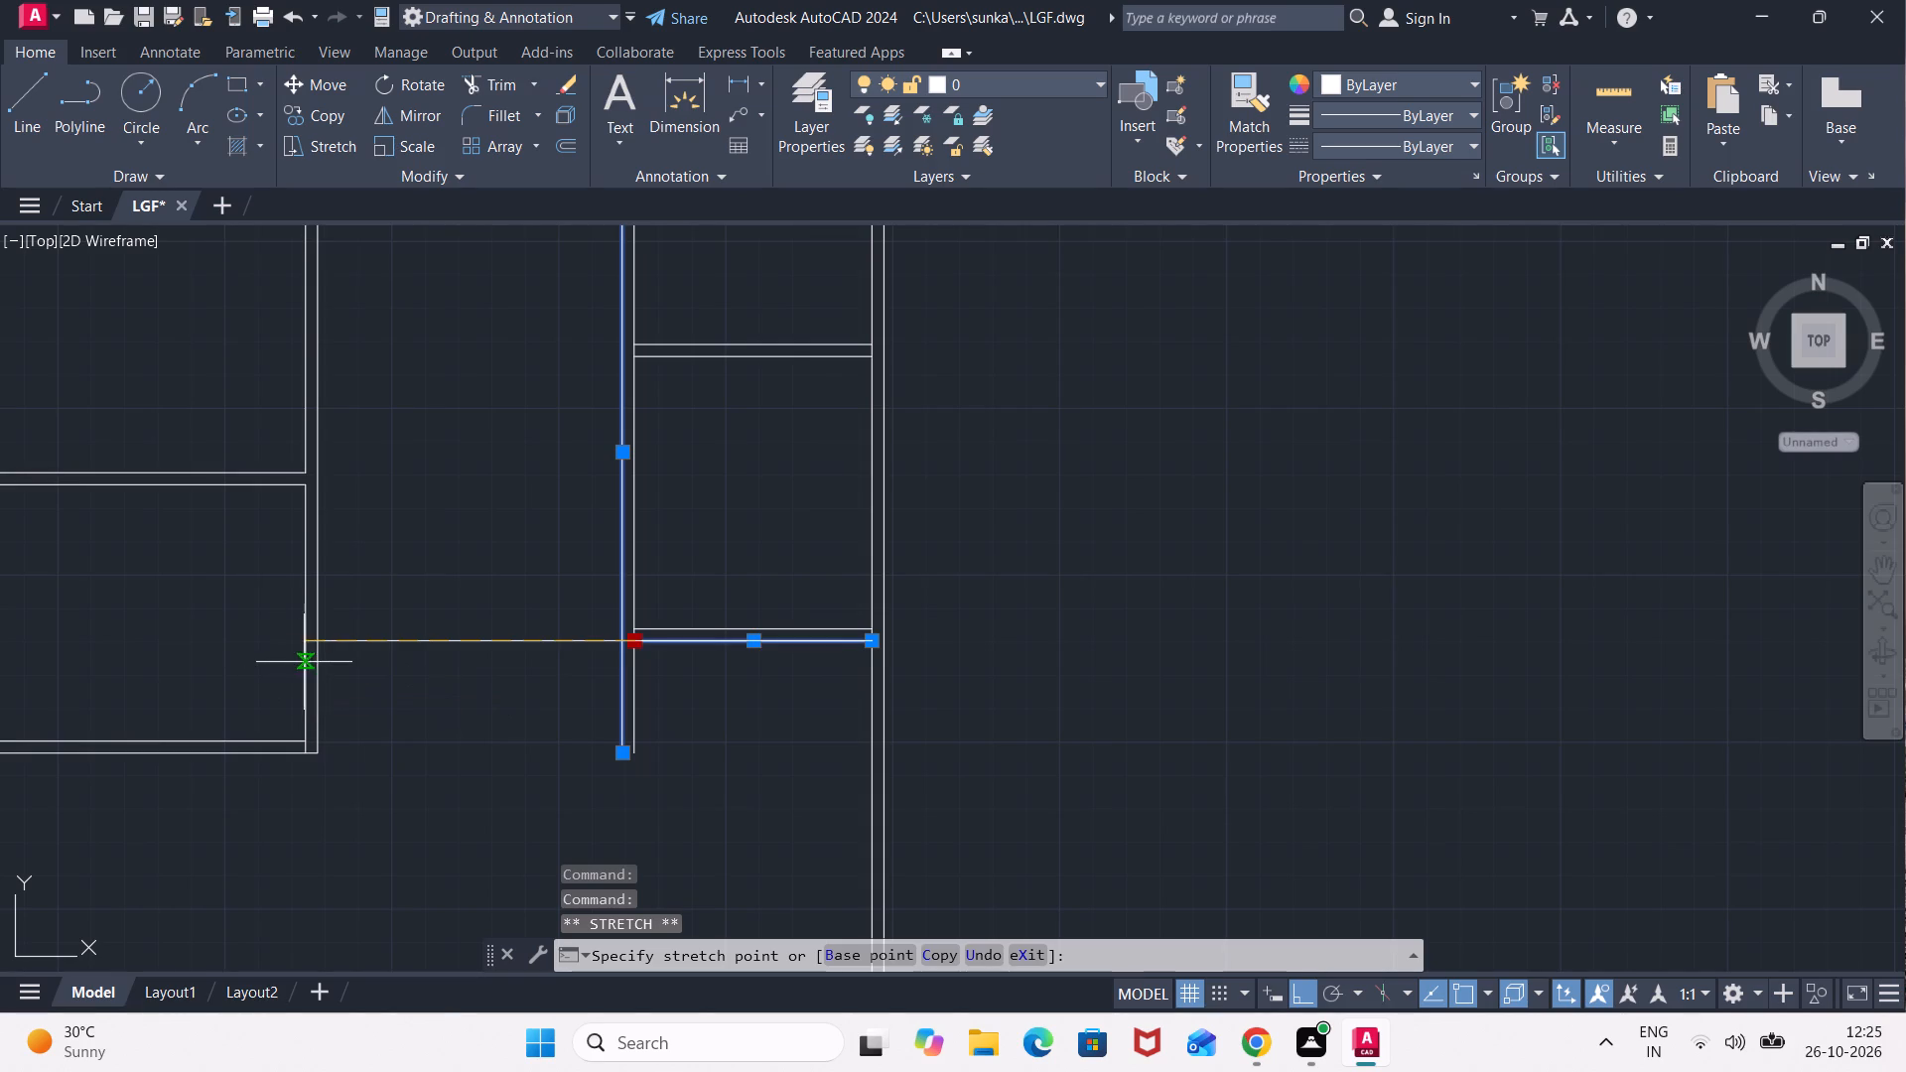
{"action": "left_click", "coordinate": [320, 648]}
{"action": "key", "text": "Escape"}
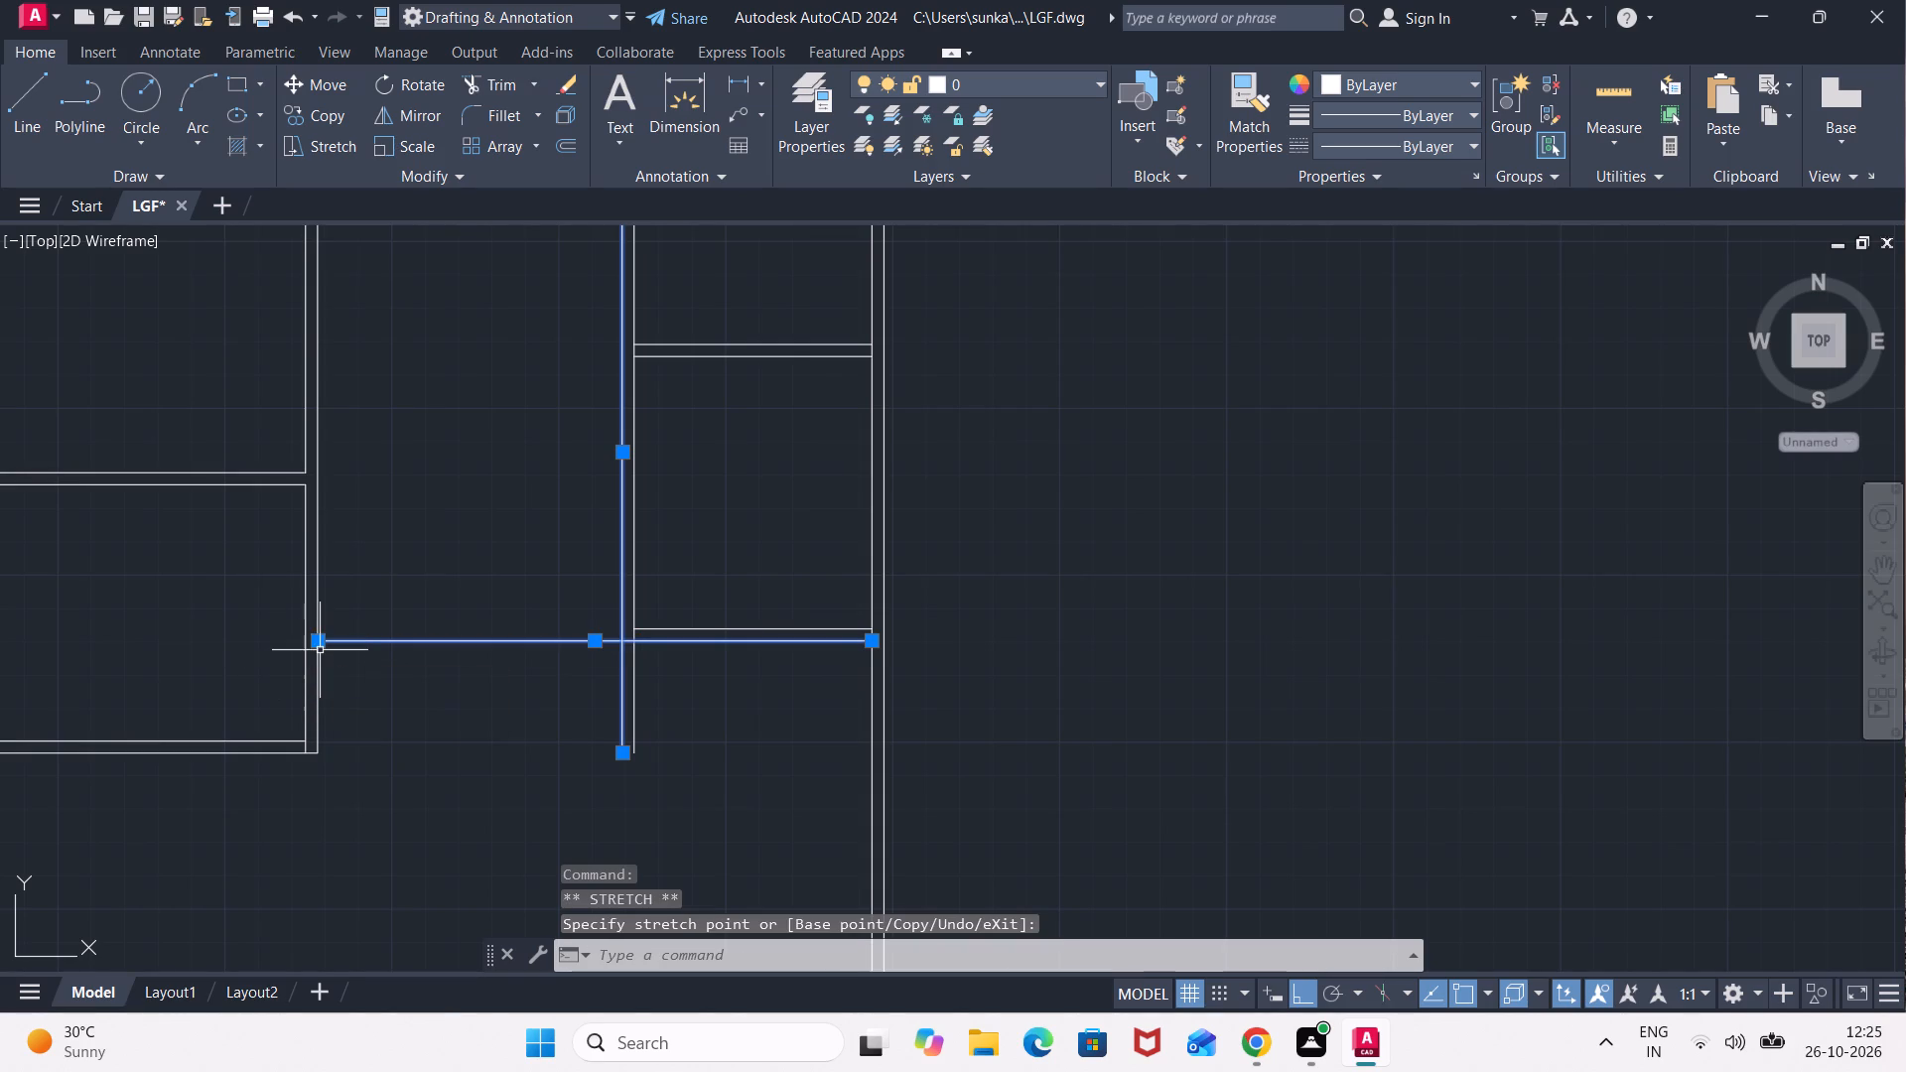
{"action": "key", "text": "Escape"}
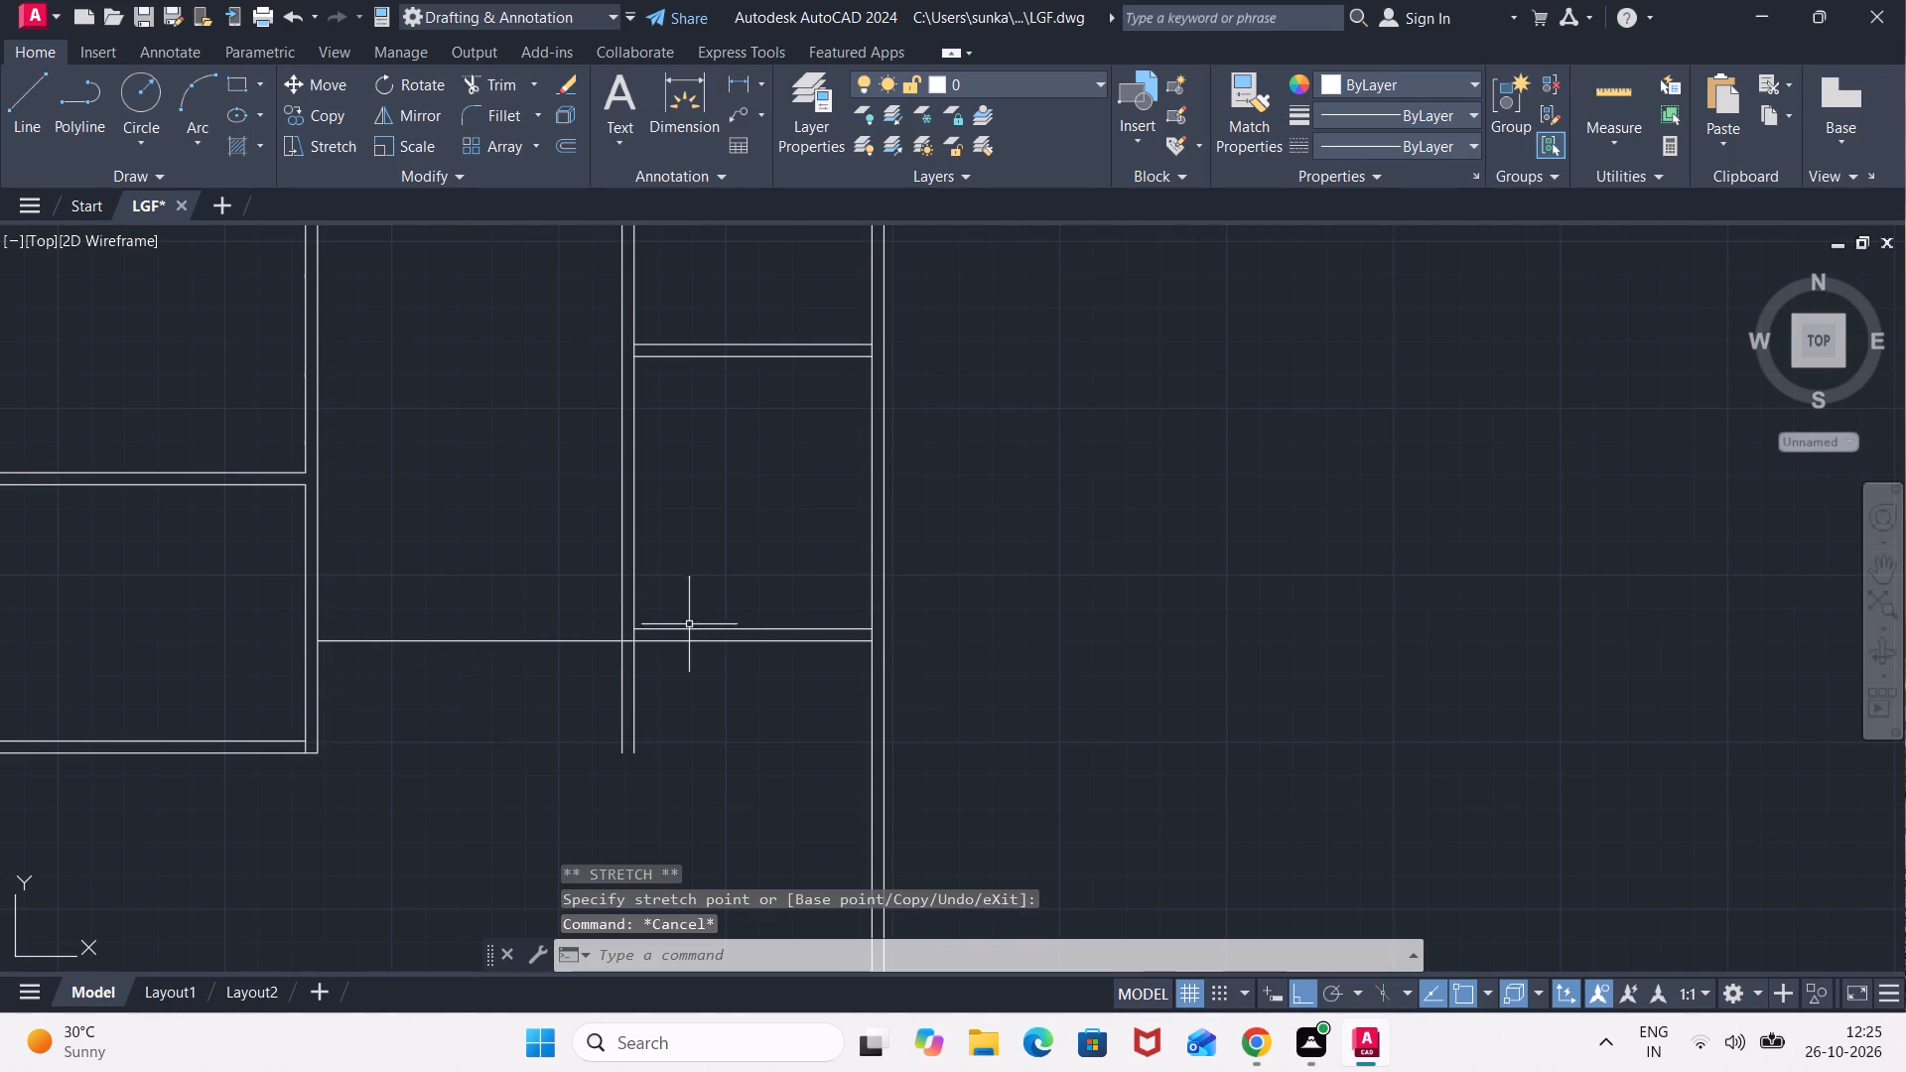
{"action": "left_click", "coordinate": [686, 628]}
{"action": "left_click", "coordinate": [634, 628]}
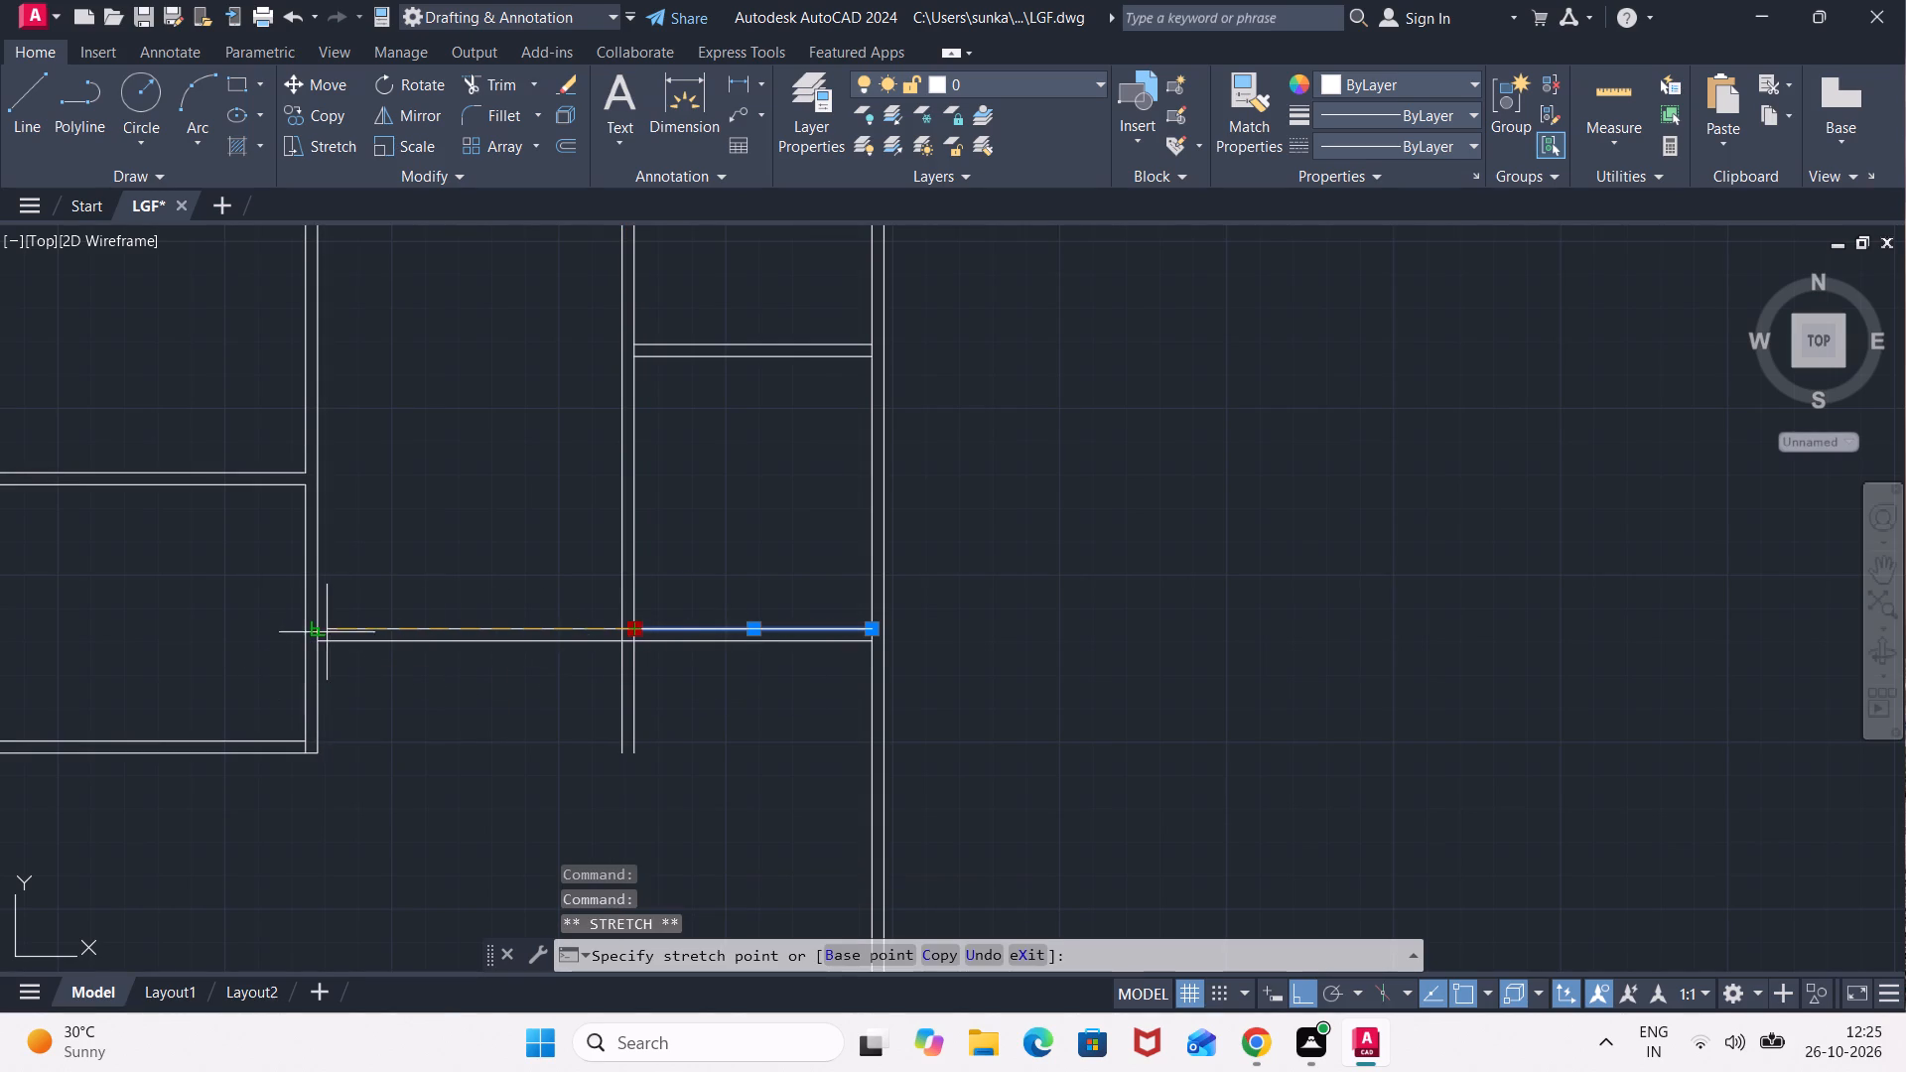
{"action": "left_click", "coordinate": [321, 629]}
{"action": "key", "text": "Escape"}
{"action": "key", "text": "Escape"}
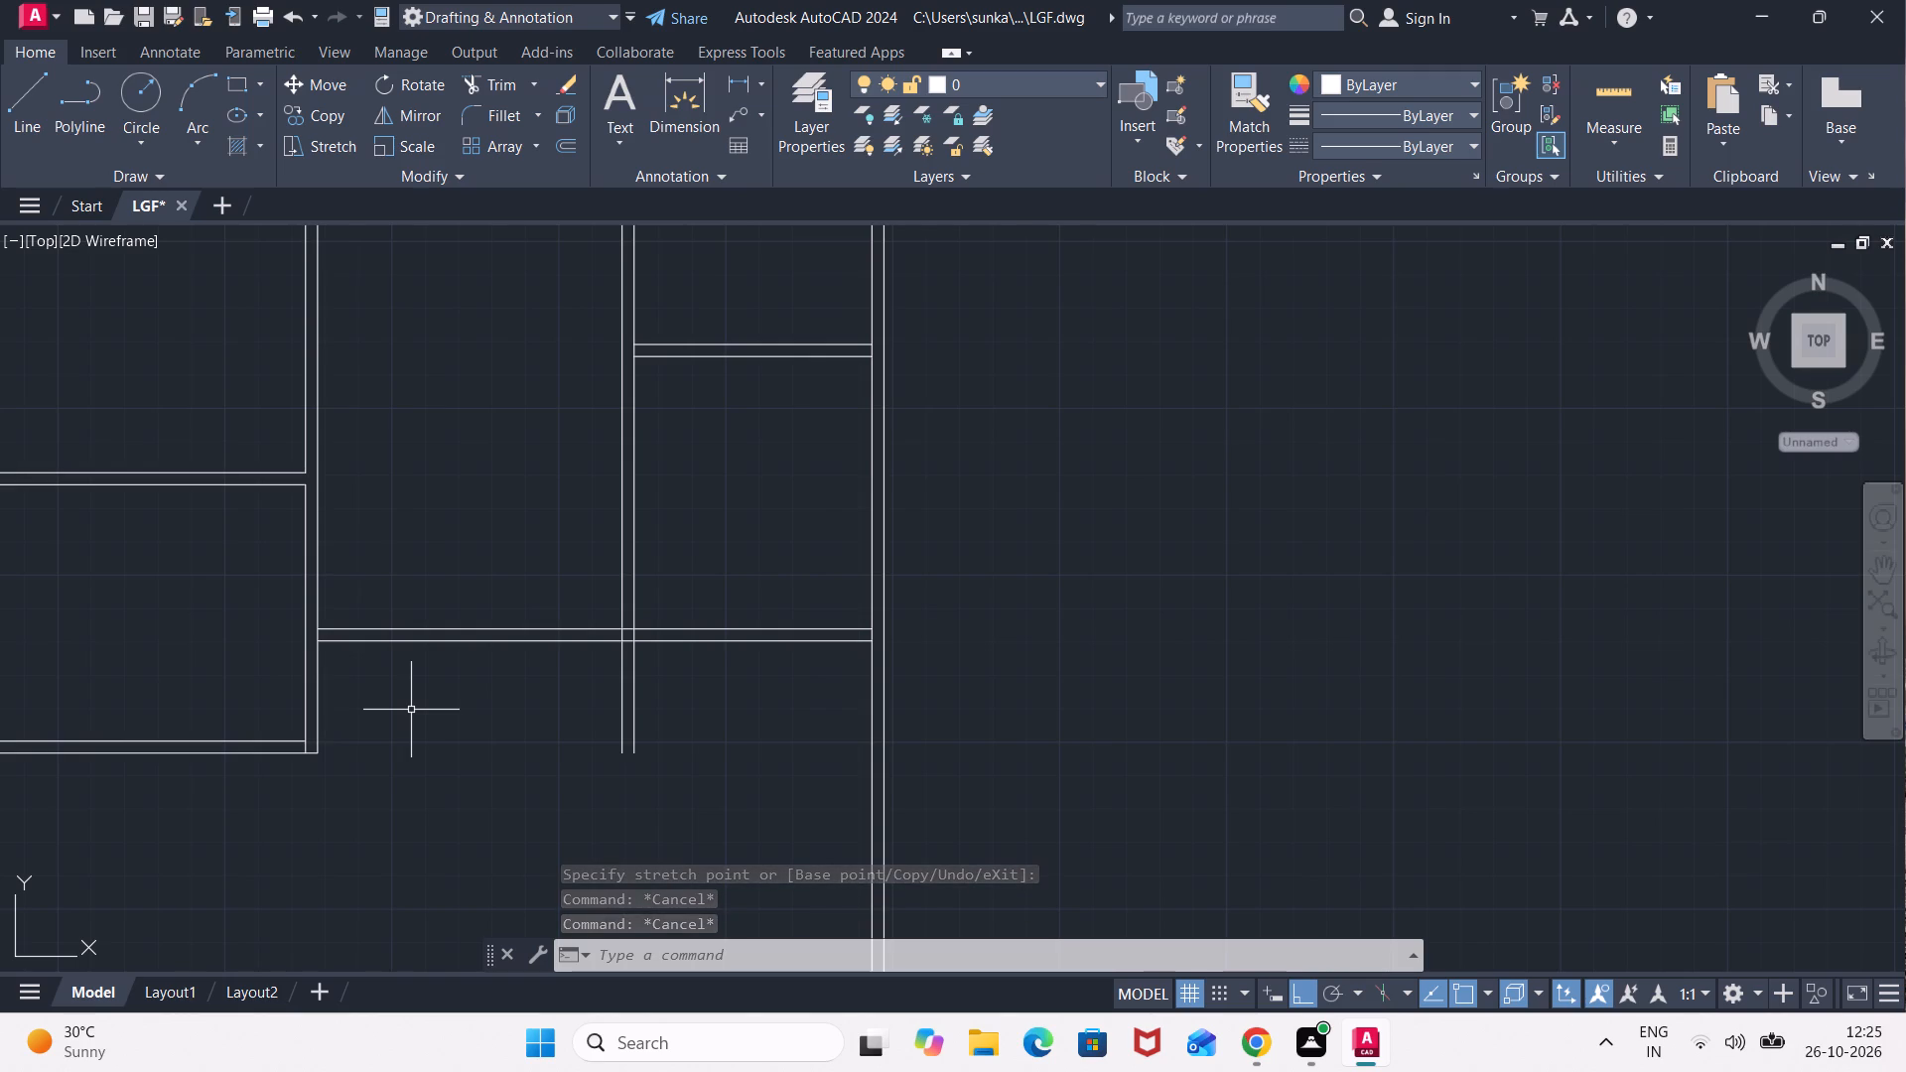
Trim the second vertical partition's ends below the extended wall and clear the line segments inside their T-junction.
{"action": "type", "text": "TR"}
{"action": "key", "text": "Return"}
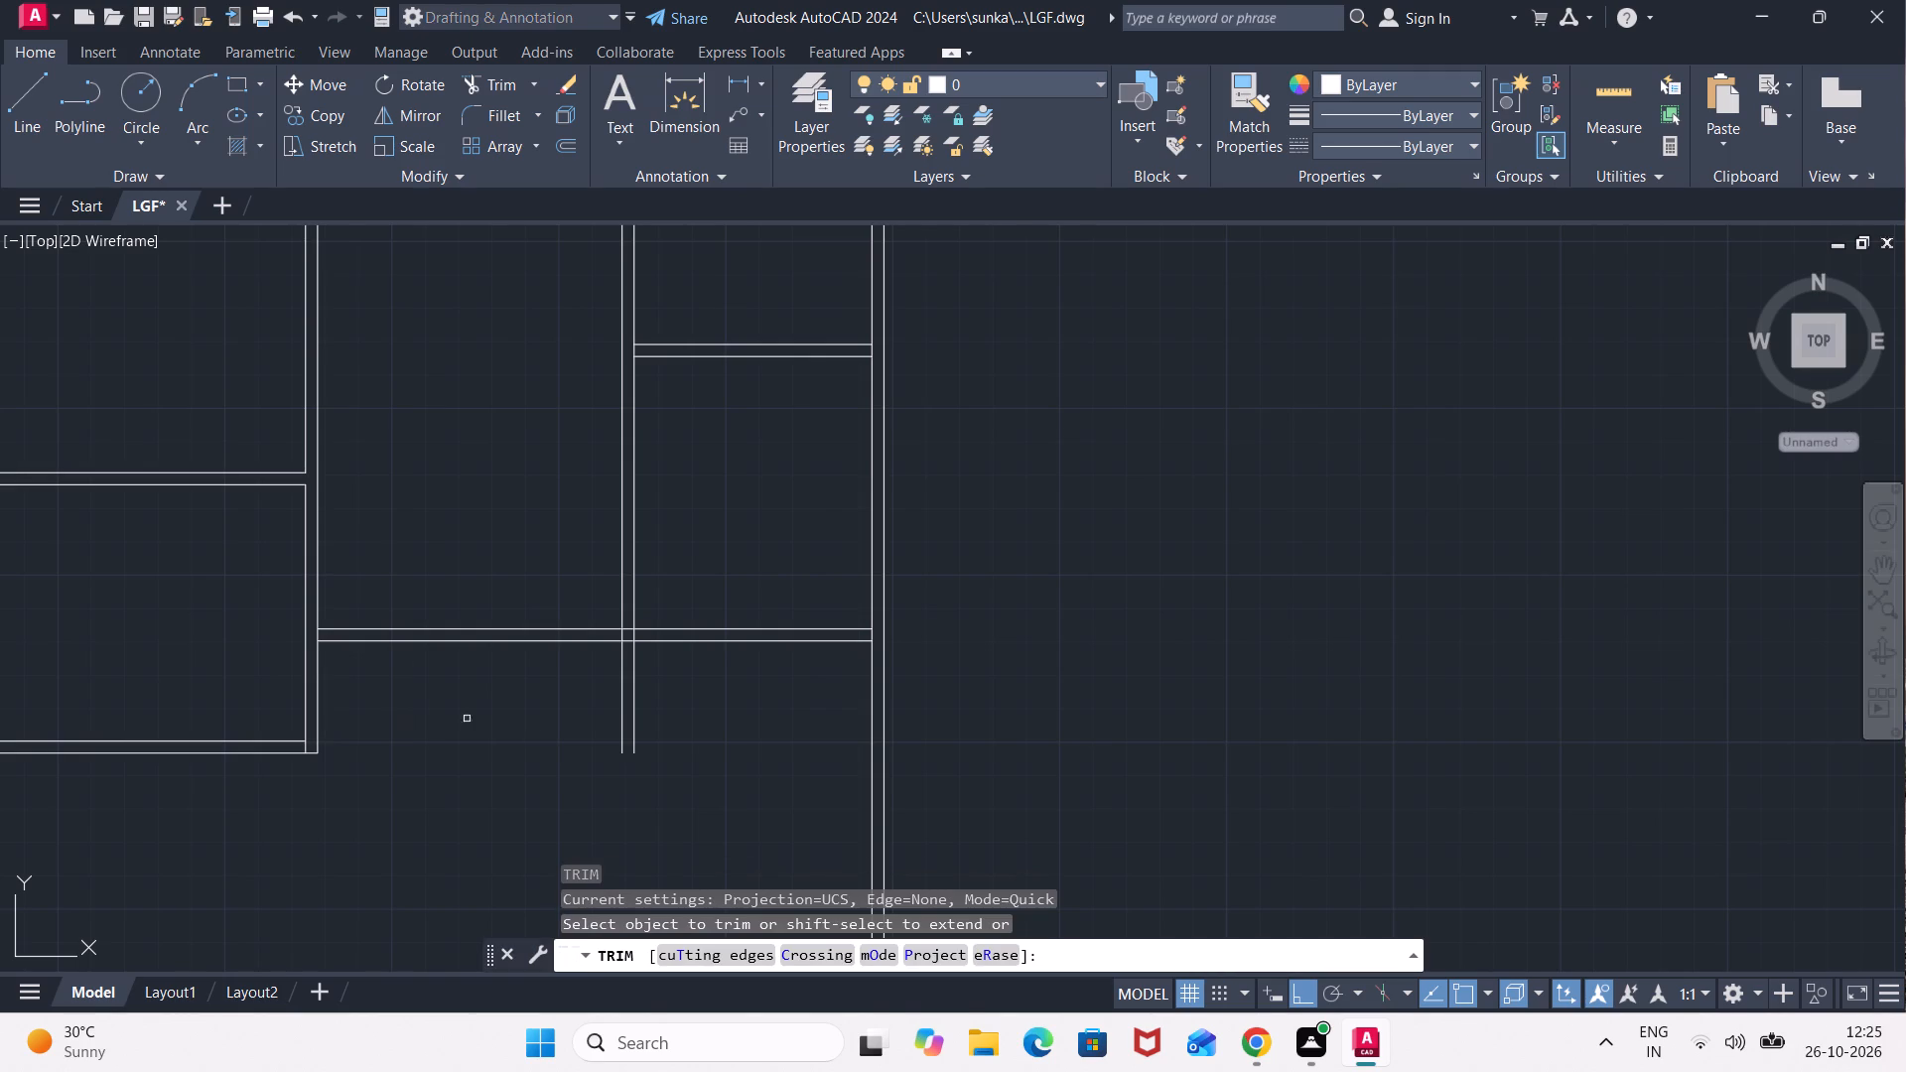
{"action": "left_click", "coordinate": [662, 683]}
{"action": "left_click", "coordinate": [609, 700]}
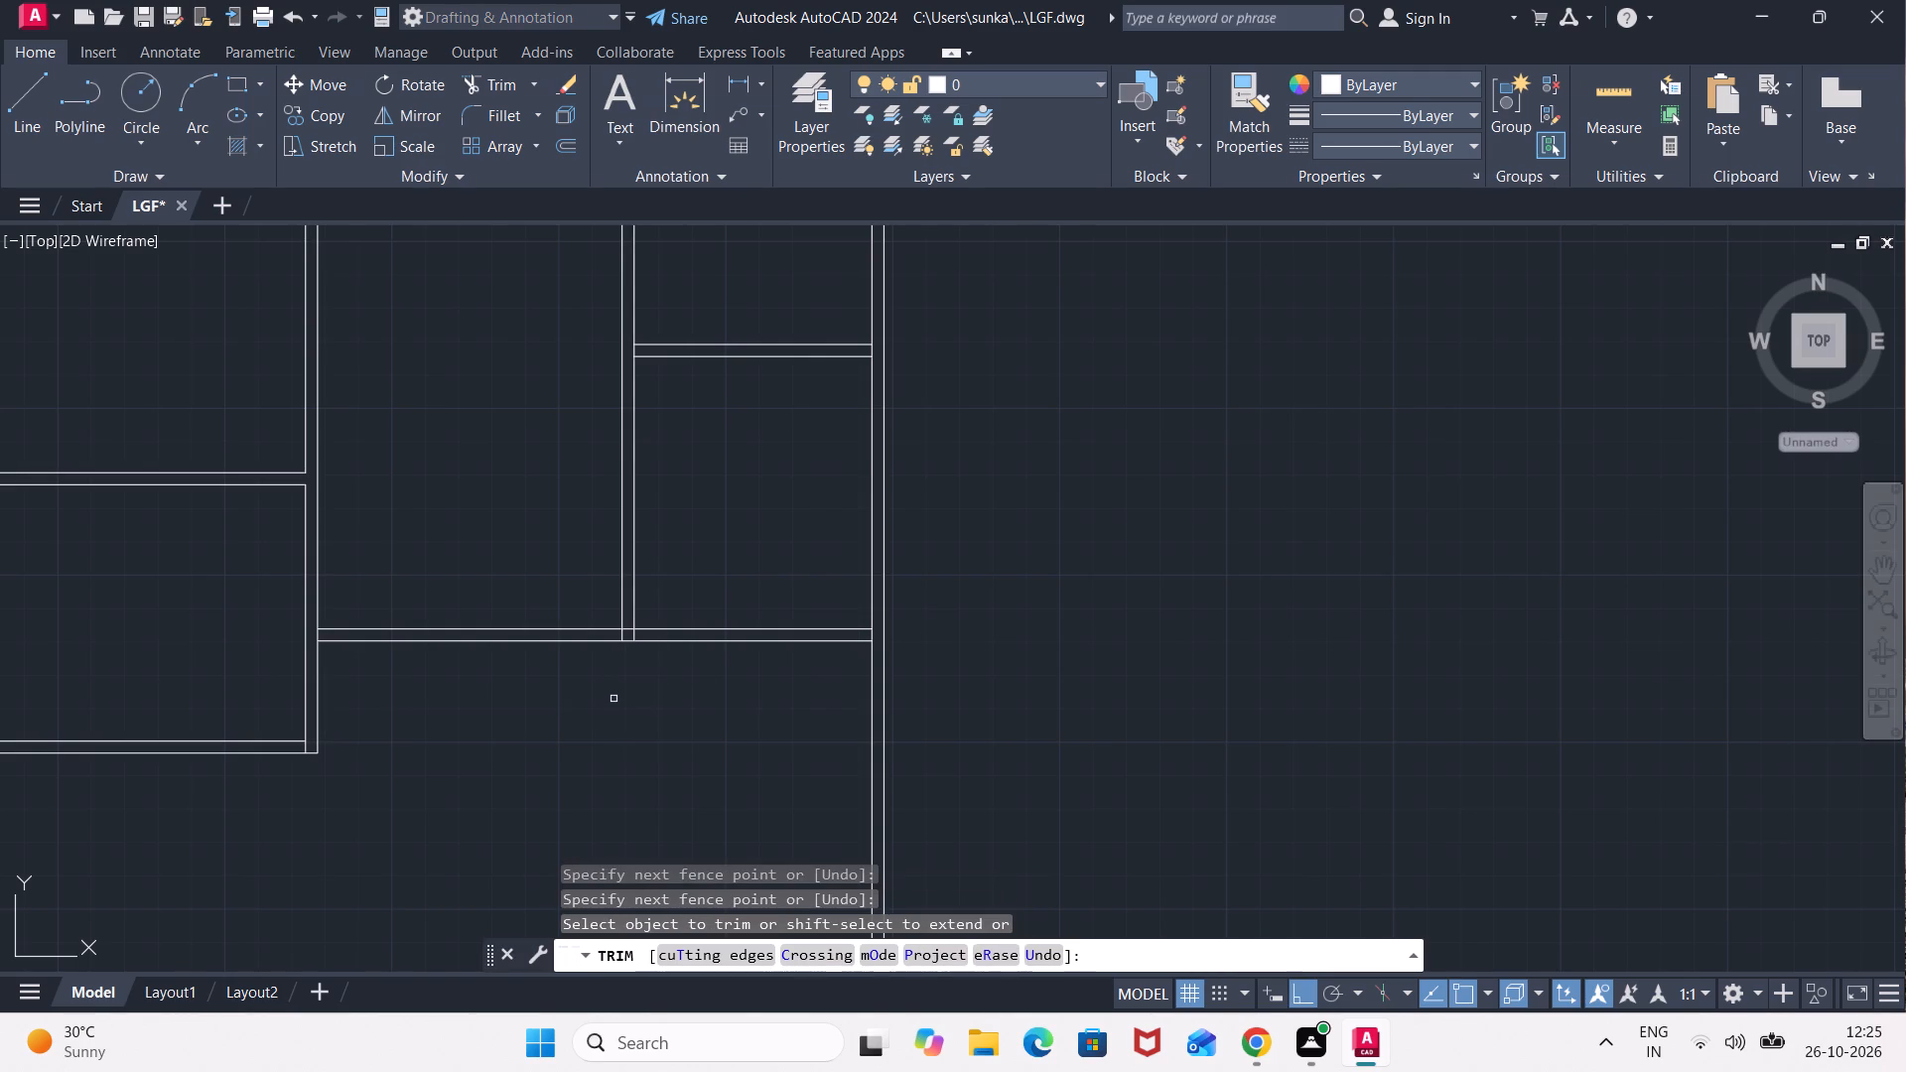
{"action": "scroll", "coordinate": [620, 642], "scroll_direction": "up", "scroll_amount": 2}
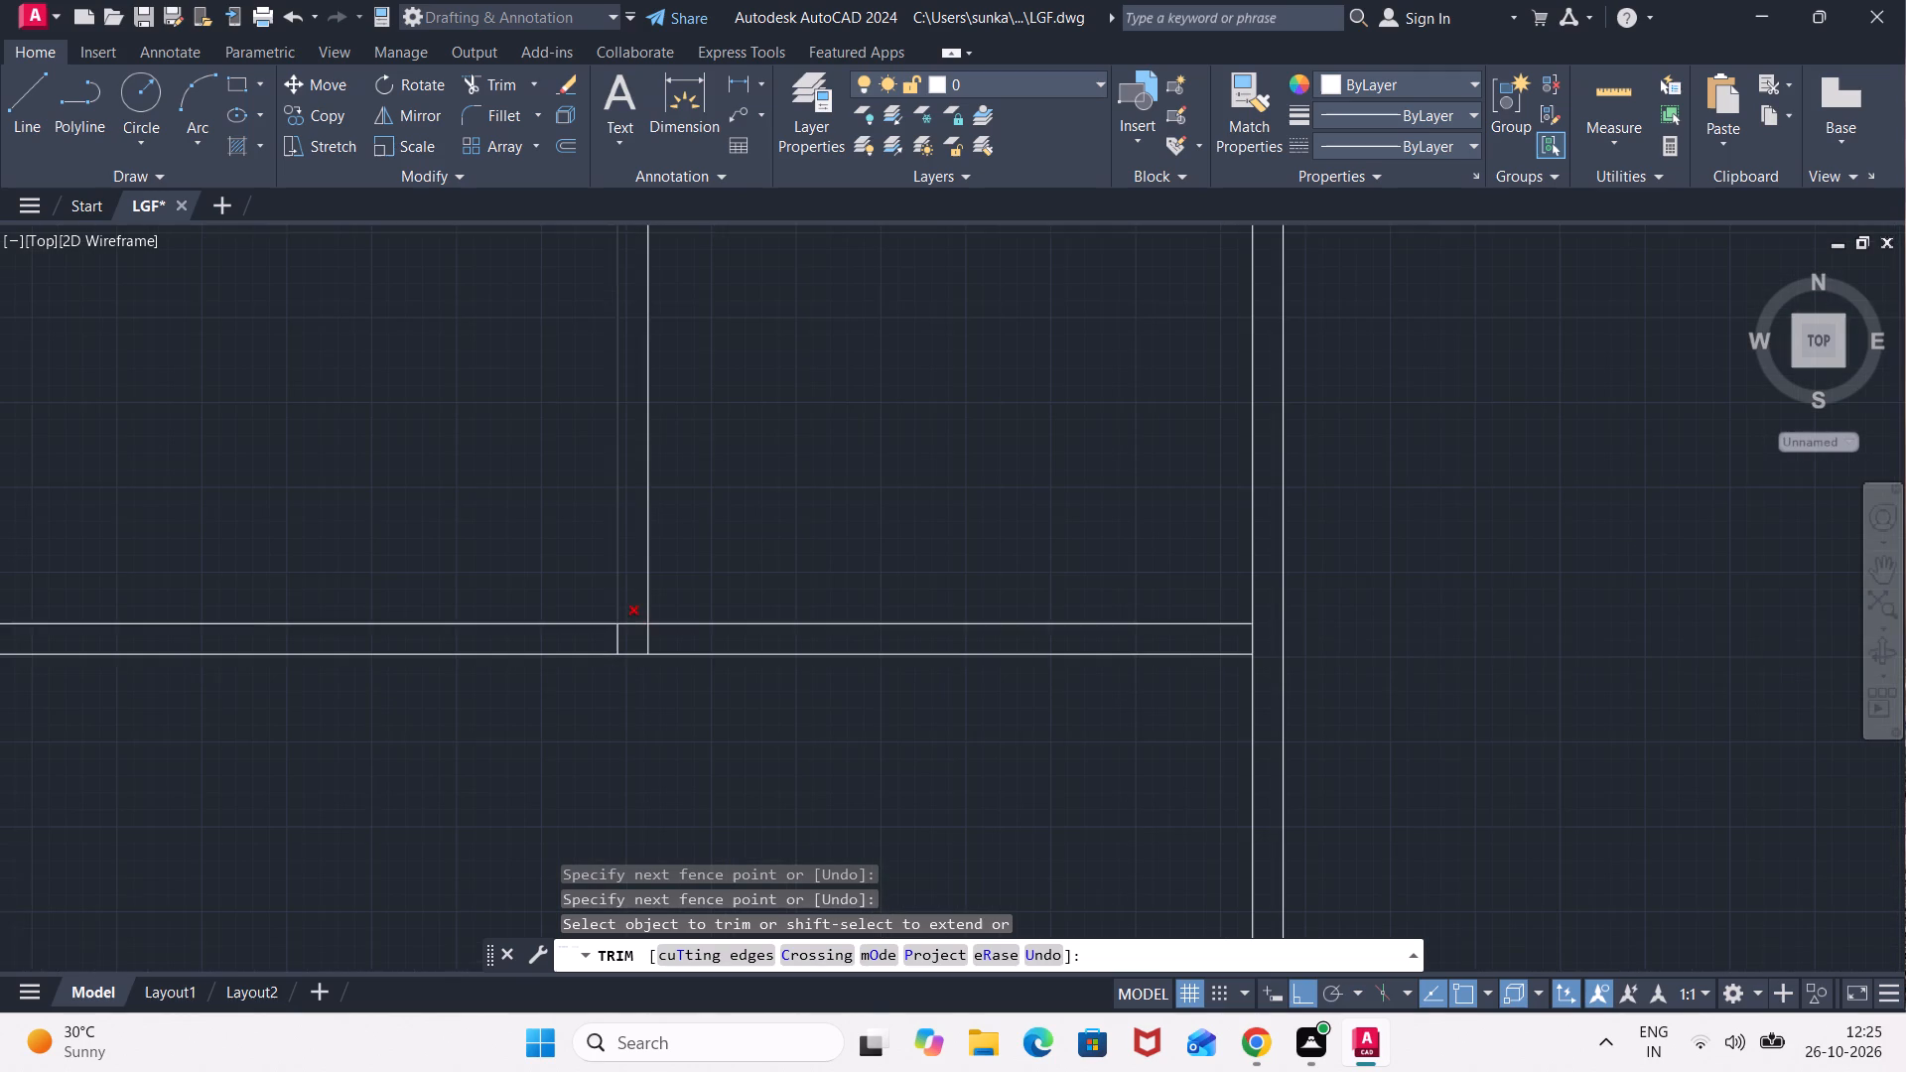
{"action": "left_click", "coordinate": [644, 638]}
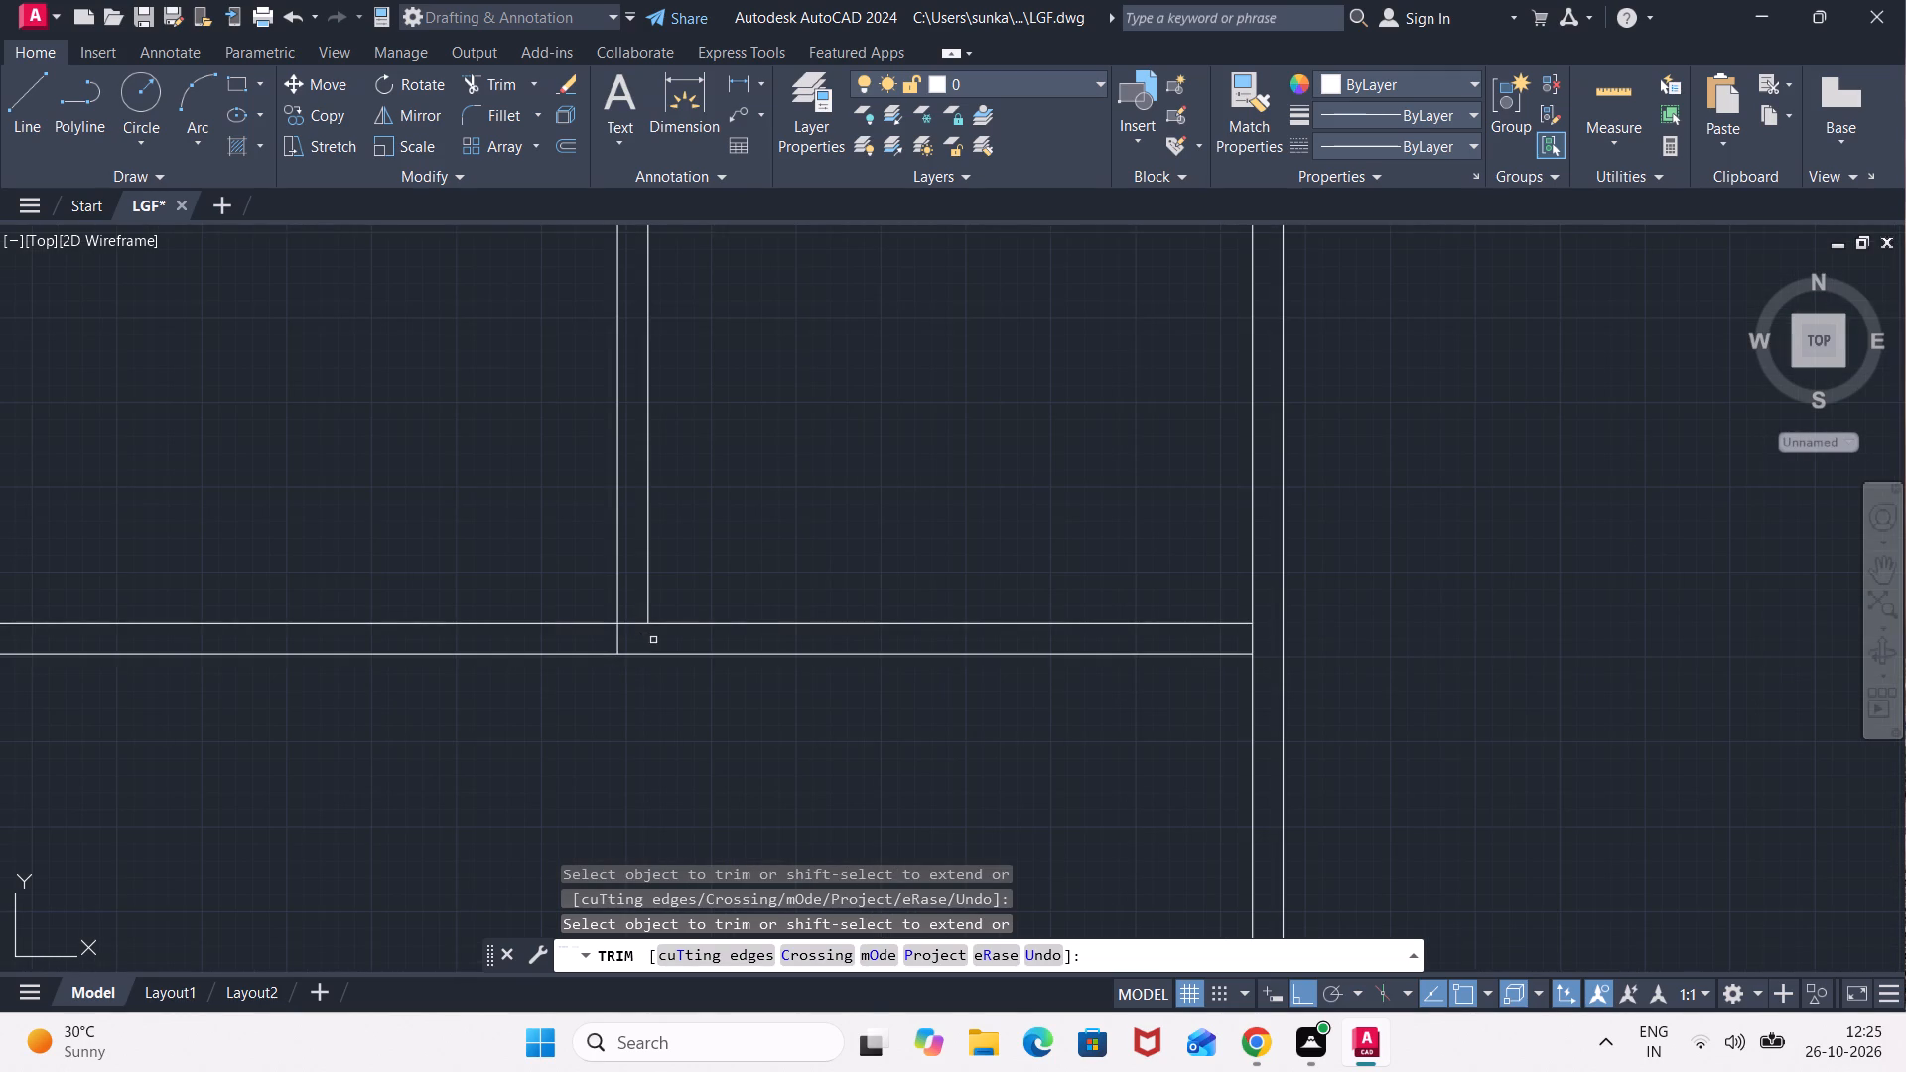
{"action": "left_click", "coordinate": [611, 643]}
{"action": "left_click", "coordinate": [627, 647]}
{"action": "left_click", "coordinate": [629, 622]}
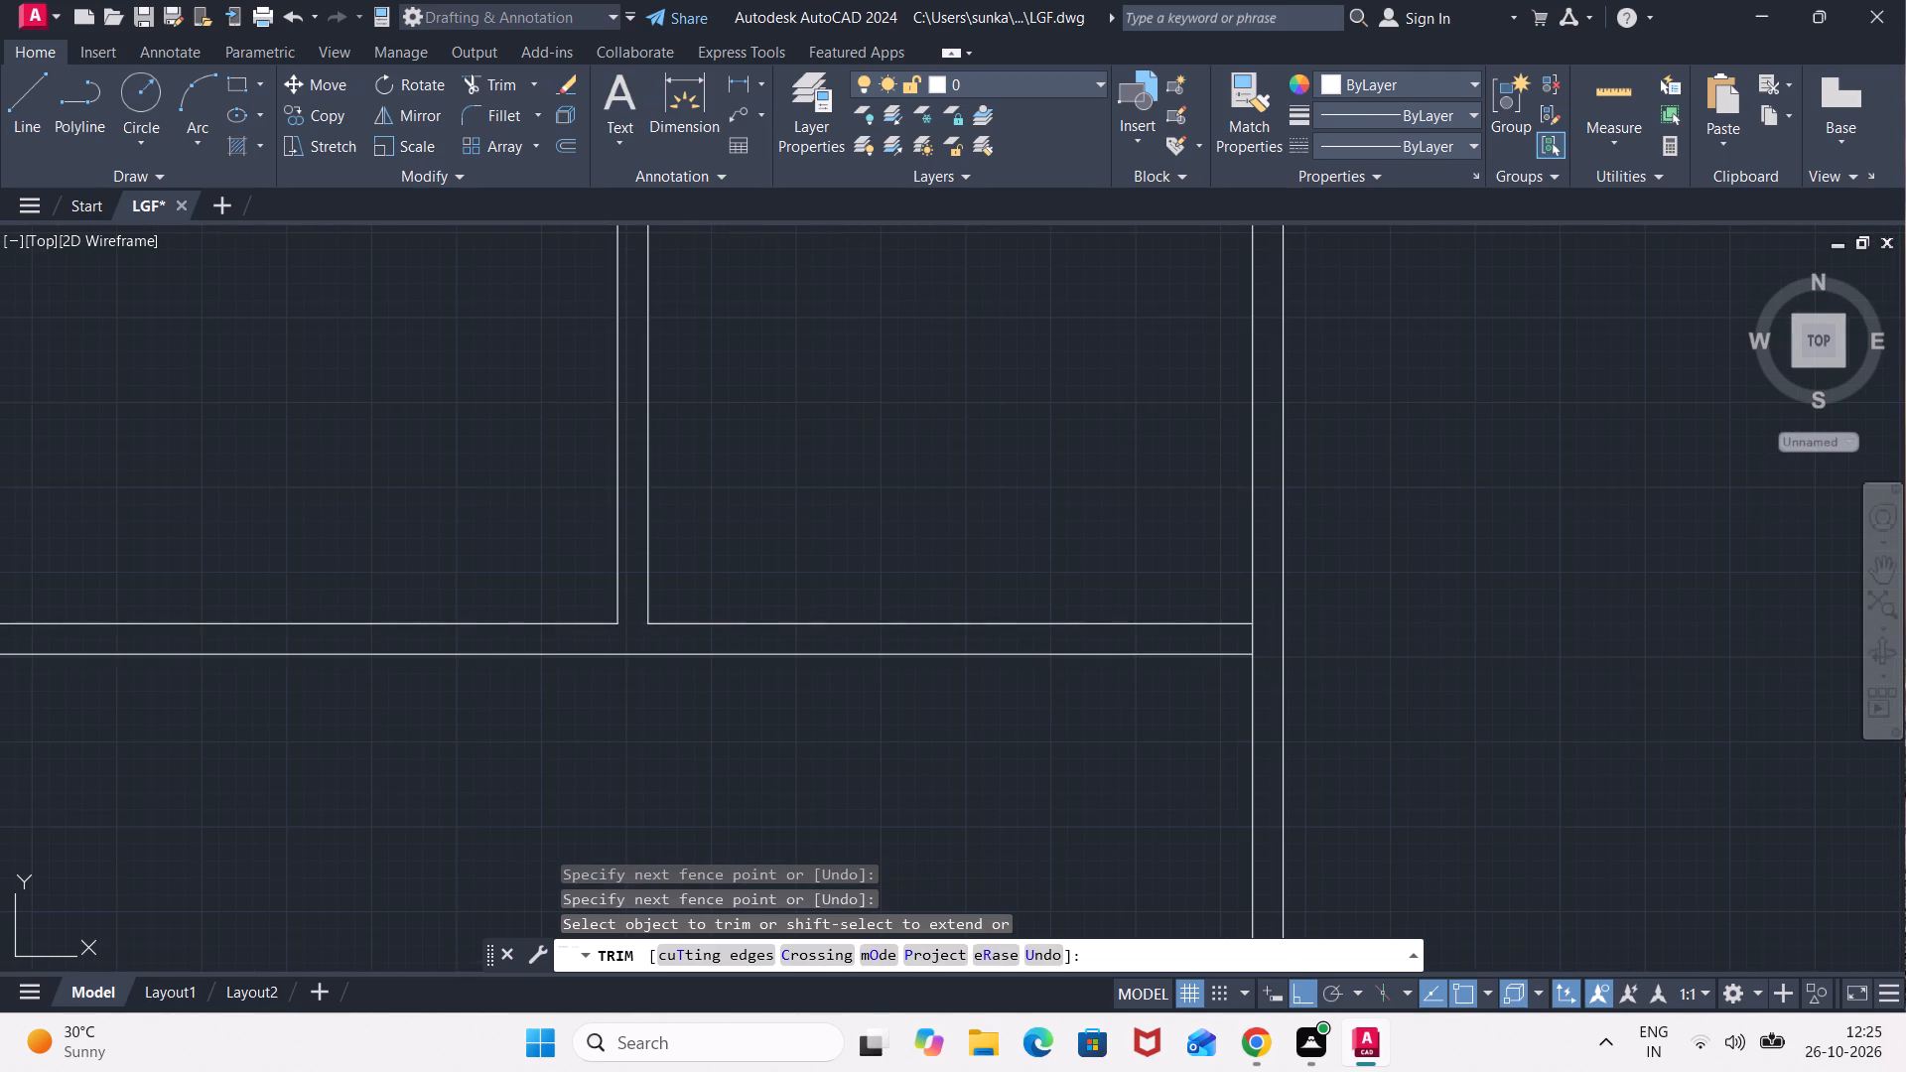
Trim the vertical lines crossing both ends of the top-right room's bottom wall and the lower wall's right end.
{"action": "scroll", "coordinate": [694, 656], "scroll_direction": "down", "scroll_amount": 2}
{"action": "middle_click_drag", "start_coordinate": [738, 494], "coordinate": [741, 695]}
{"action": "scroll", "coordinate": [717, 596], "scroll_direction": "up", "scroll_amount": 1}
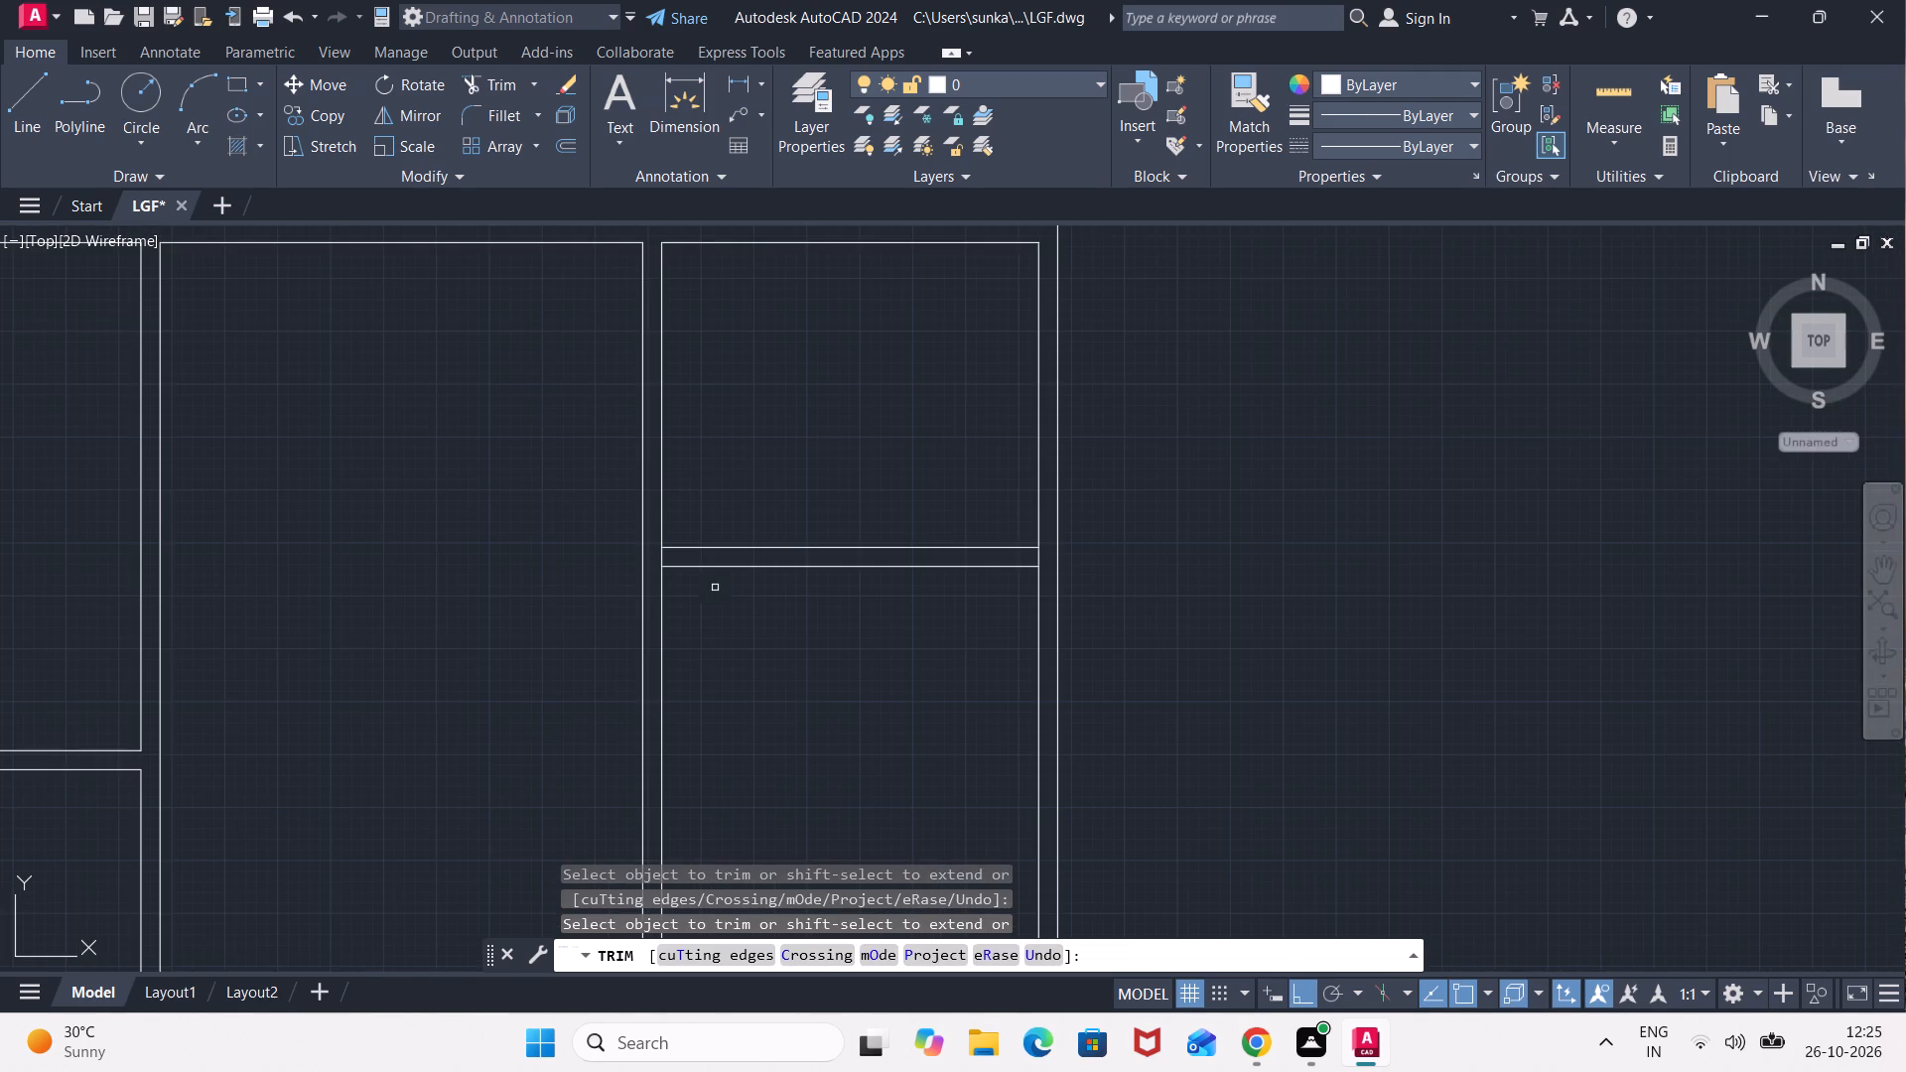
{"action": "left_click", "coordinate": [661, 554]}
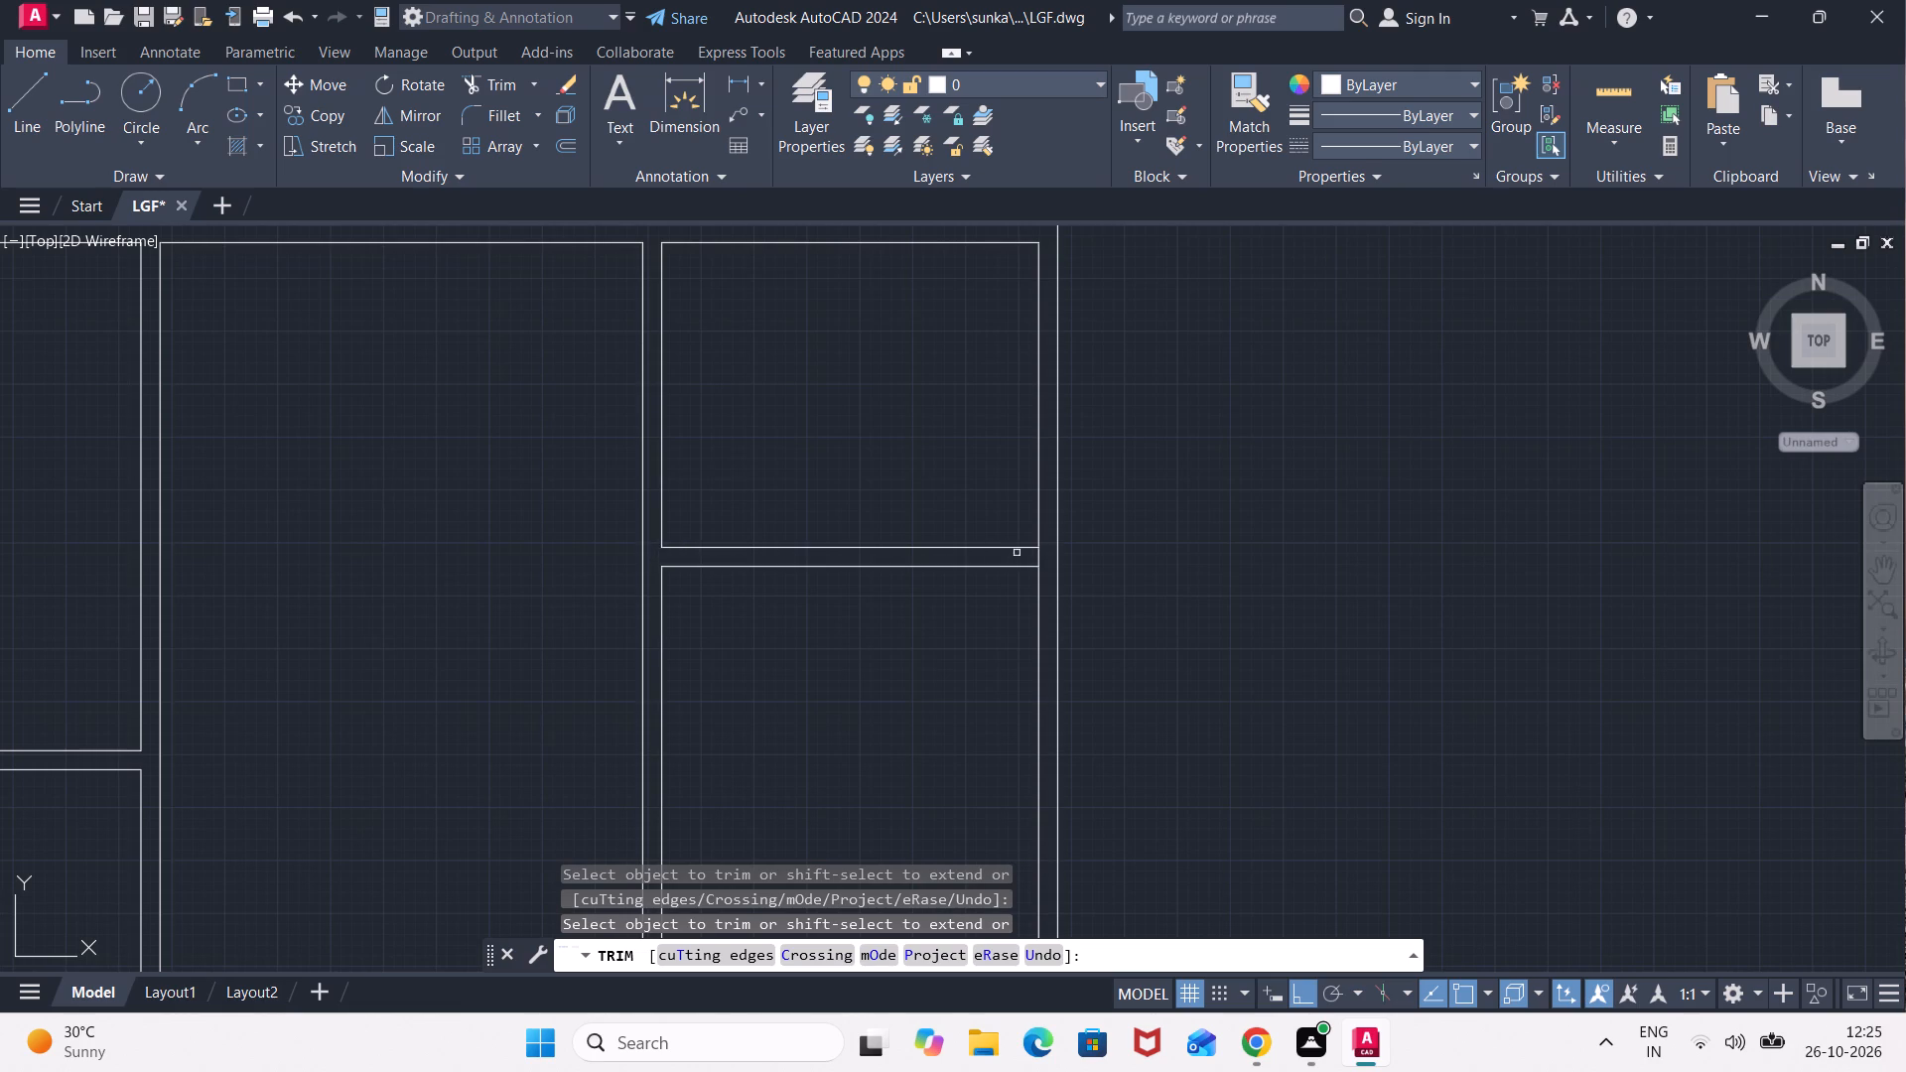
{"action": "left_click", "coordinate": [1038, 557]}
{"action": "scroll", "coordinate": [1007, 664], "scroll_direction": "down", "scroll_amount": 1}
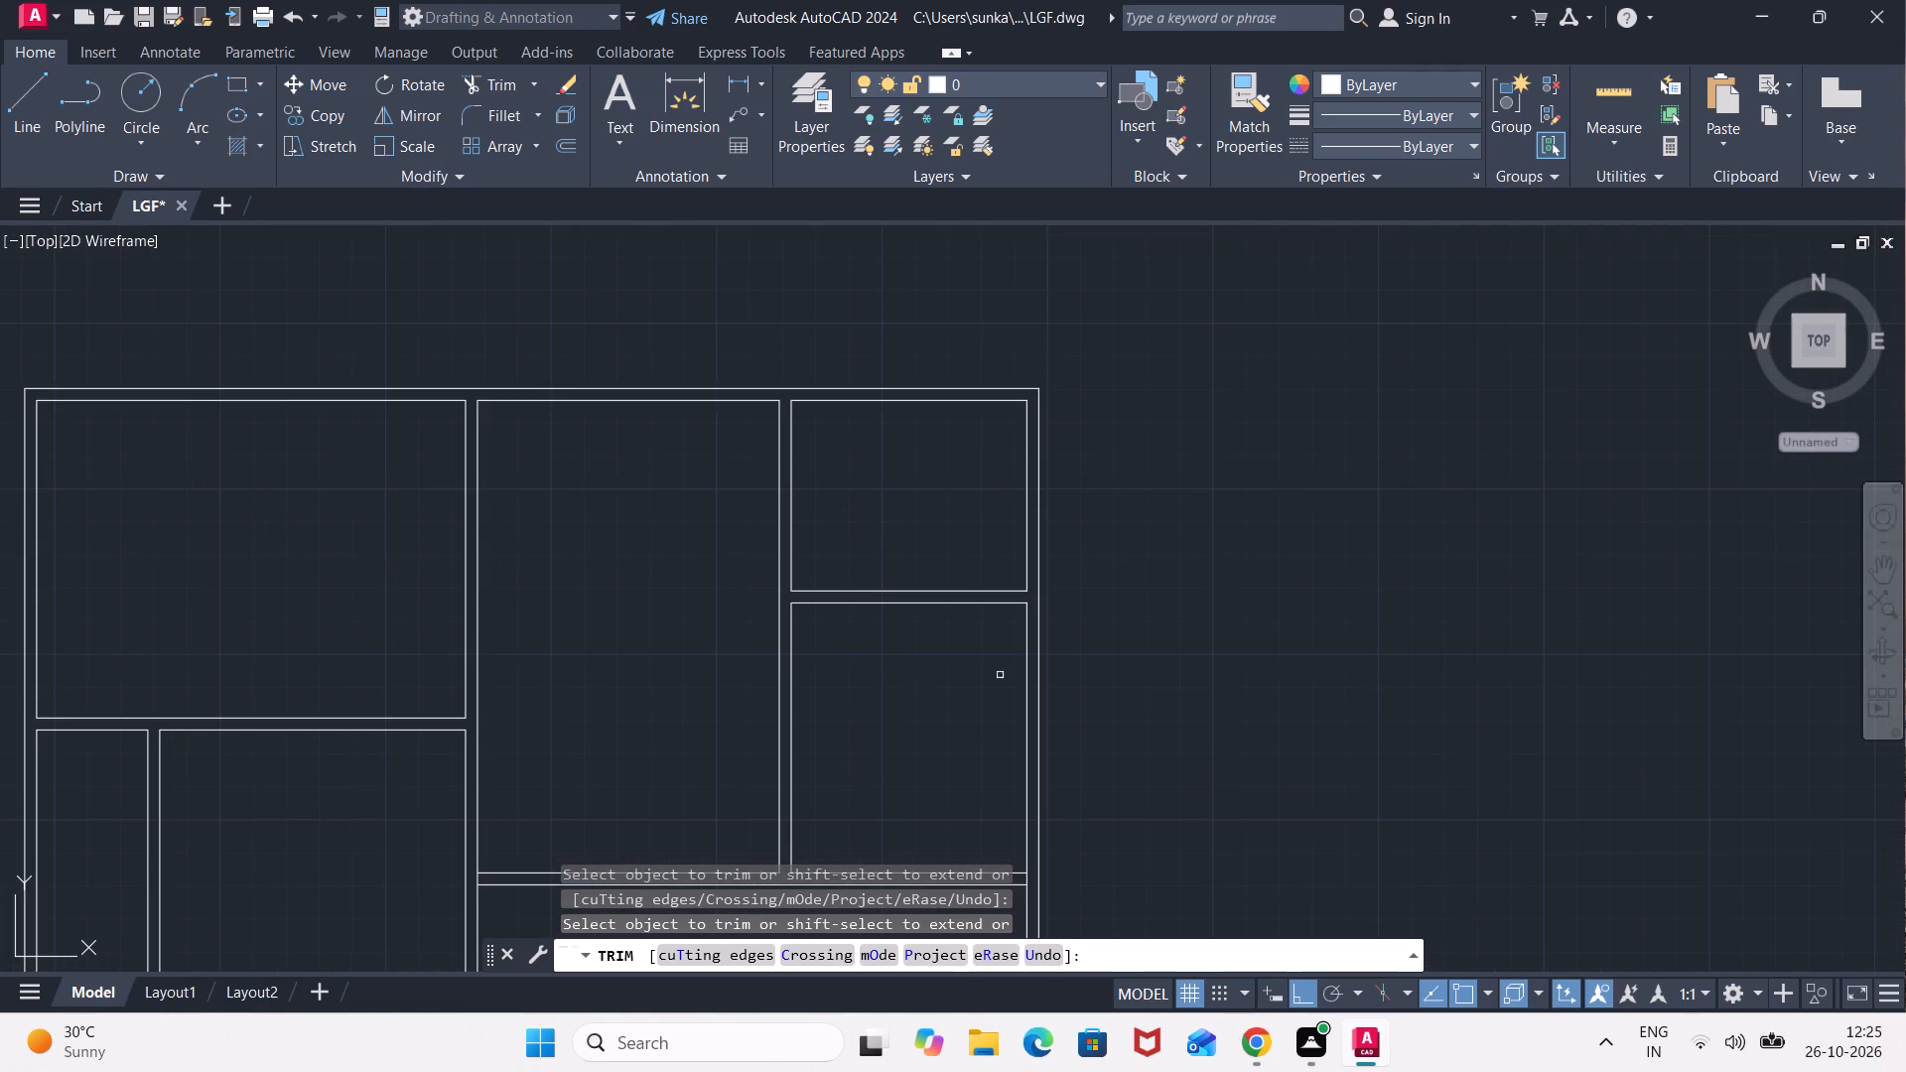
{"action": "middle_click_drag", "start_coordinate": [957, 720], "coordinate": [839, 532]}
{"action": "scroll", "coordinate": [898, 688], "scroll_direction": "up", "scroll_amount": 2}
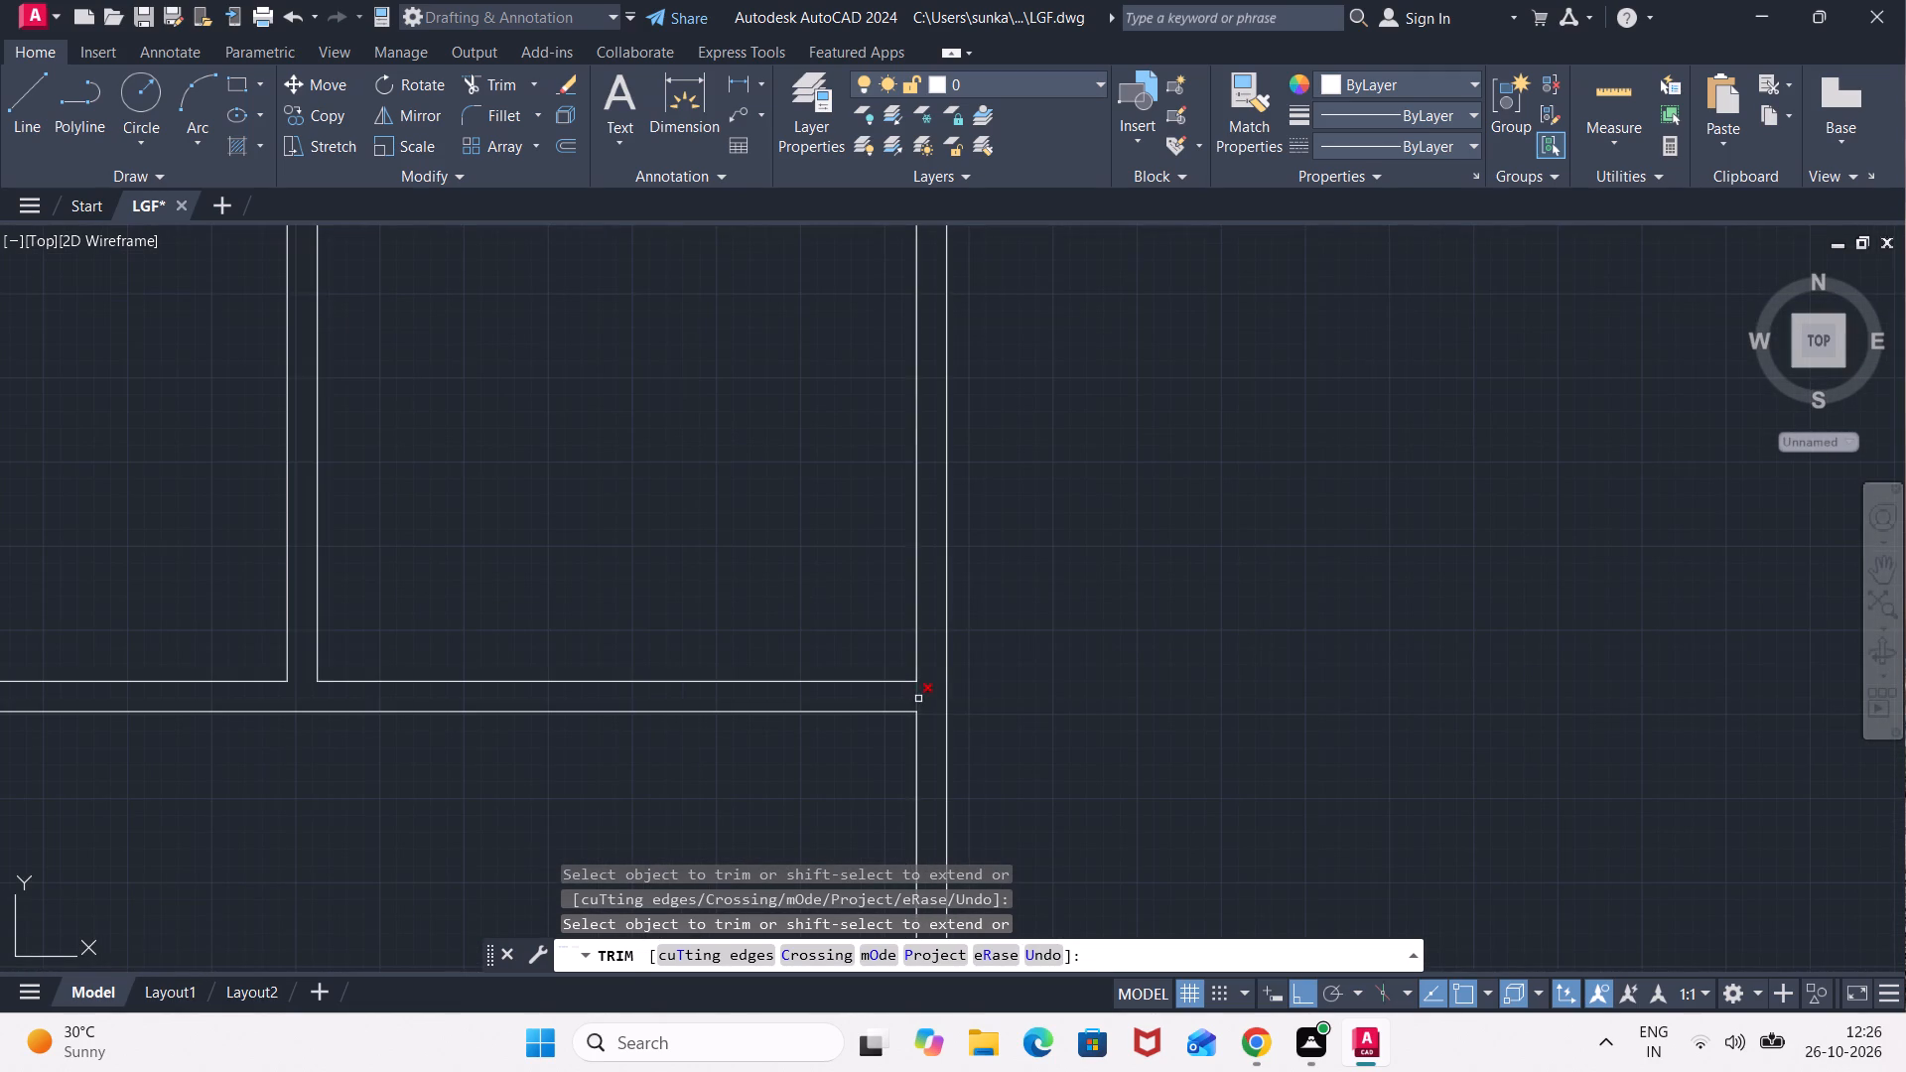
{"action": "left_click", "coordinate": [918, 699]}
Trim the first vertical partition's line where the extended horizontal wall's left end meets it.
{"action": "scroll", "coordinate": [781, 761], "scroll_direction": "down", "scroll_amount": 3}
{"action": "middle_click_drag", "start_coordinate": [583, 807], "coordinate": [987, 799]}
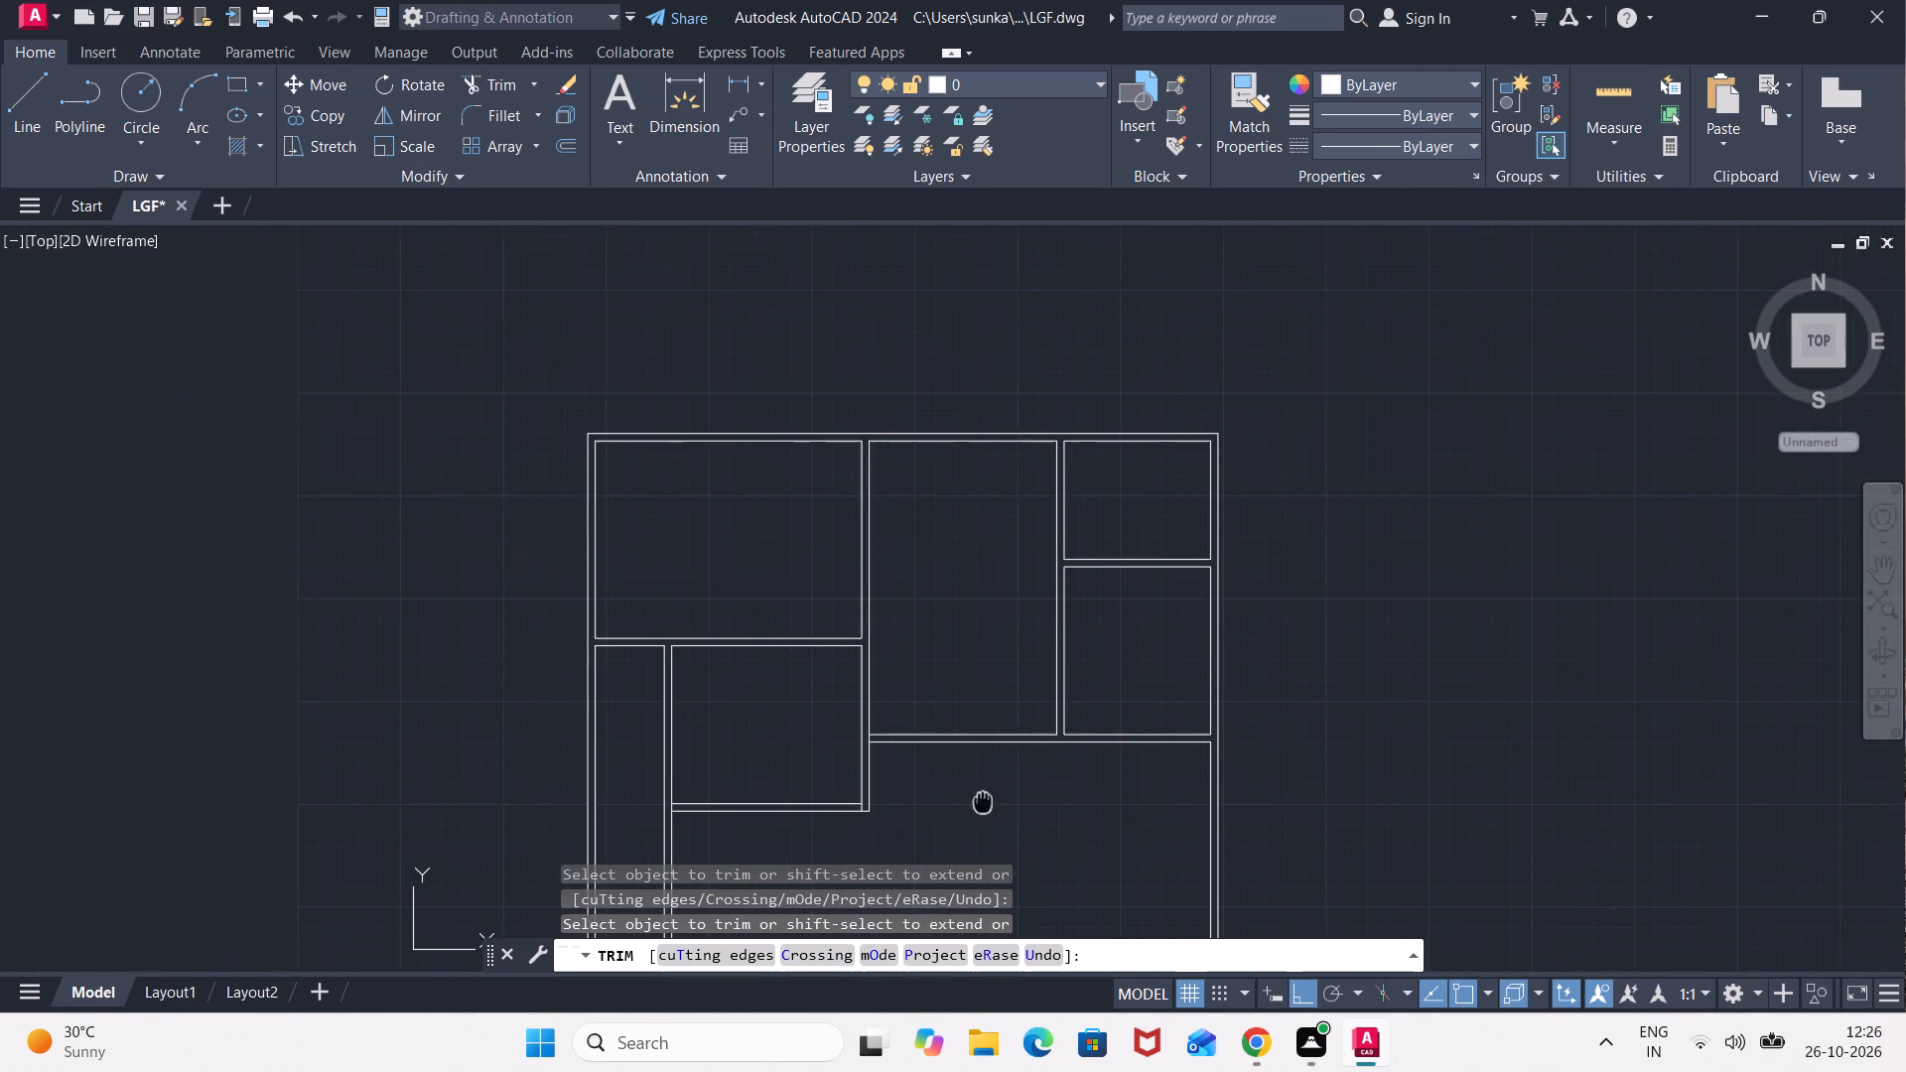
{"action": "middle_click_drag", "start_coordinate": [987, 799], "coordinate": [989, 798]}
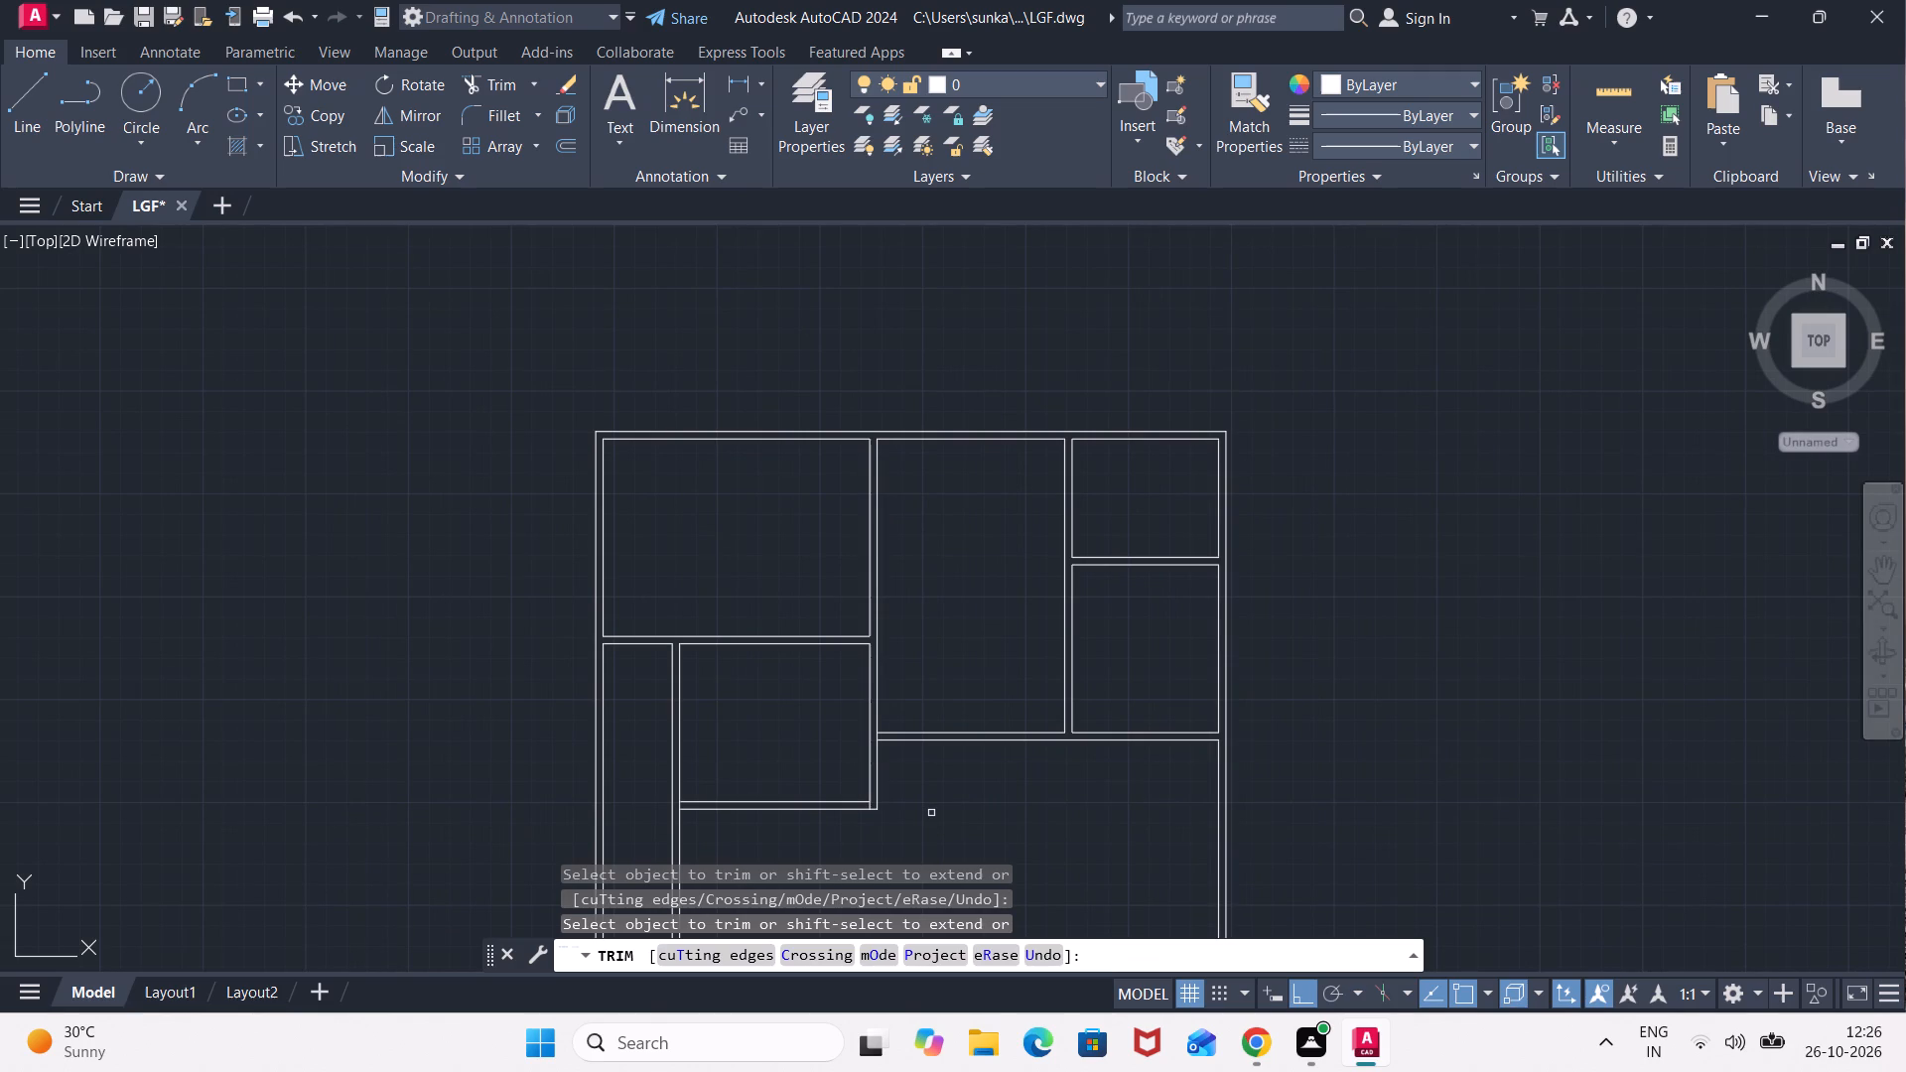
{"action": "scroll", "coordinate": [906, 775], "scroll_direction": "up", "scroll_amount": 3}
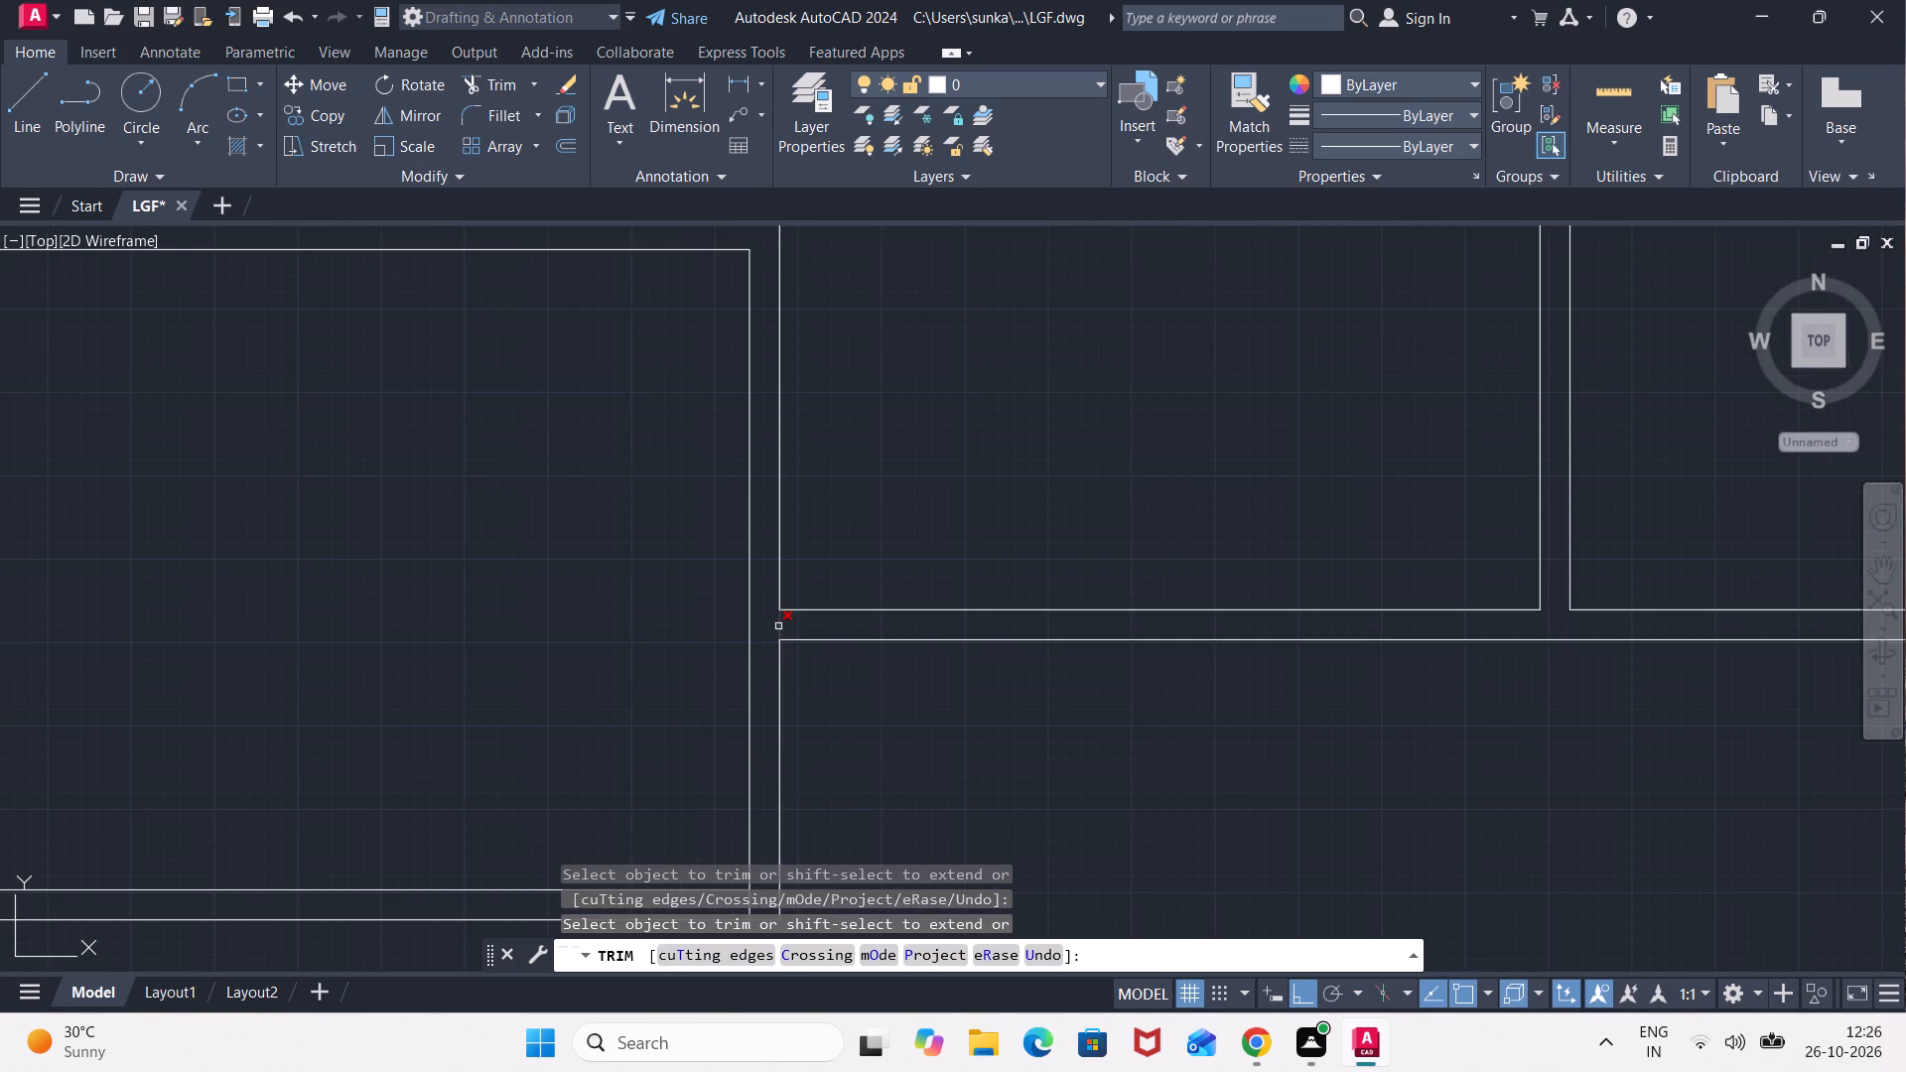
{"action": "left_click", "coordinate": [778, 626]}
Trim the vertical line segments inside both ends of the lower-left room's bottom wall, then end the Trim command.
{"action": "scroll", "coordinate": [819, 741], "scroll_direction": "down", "scroll_amount": 2}
{"action": "middle_click_drag", "start_coordinate": [825, 765], "coordinate": [828, 661]}
{"action": "scroll", "coordinate": [828, 703], "scroll_direction": "up", "scroll_amount": 2}
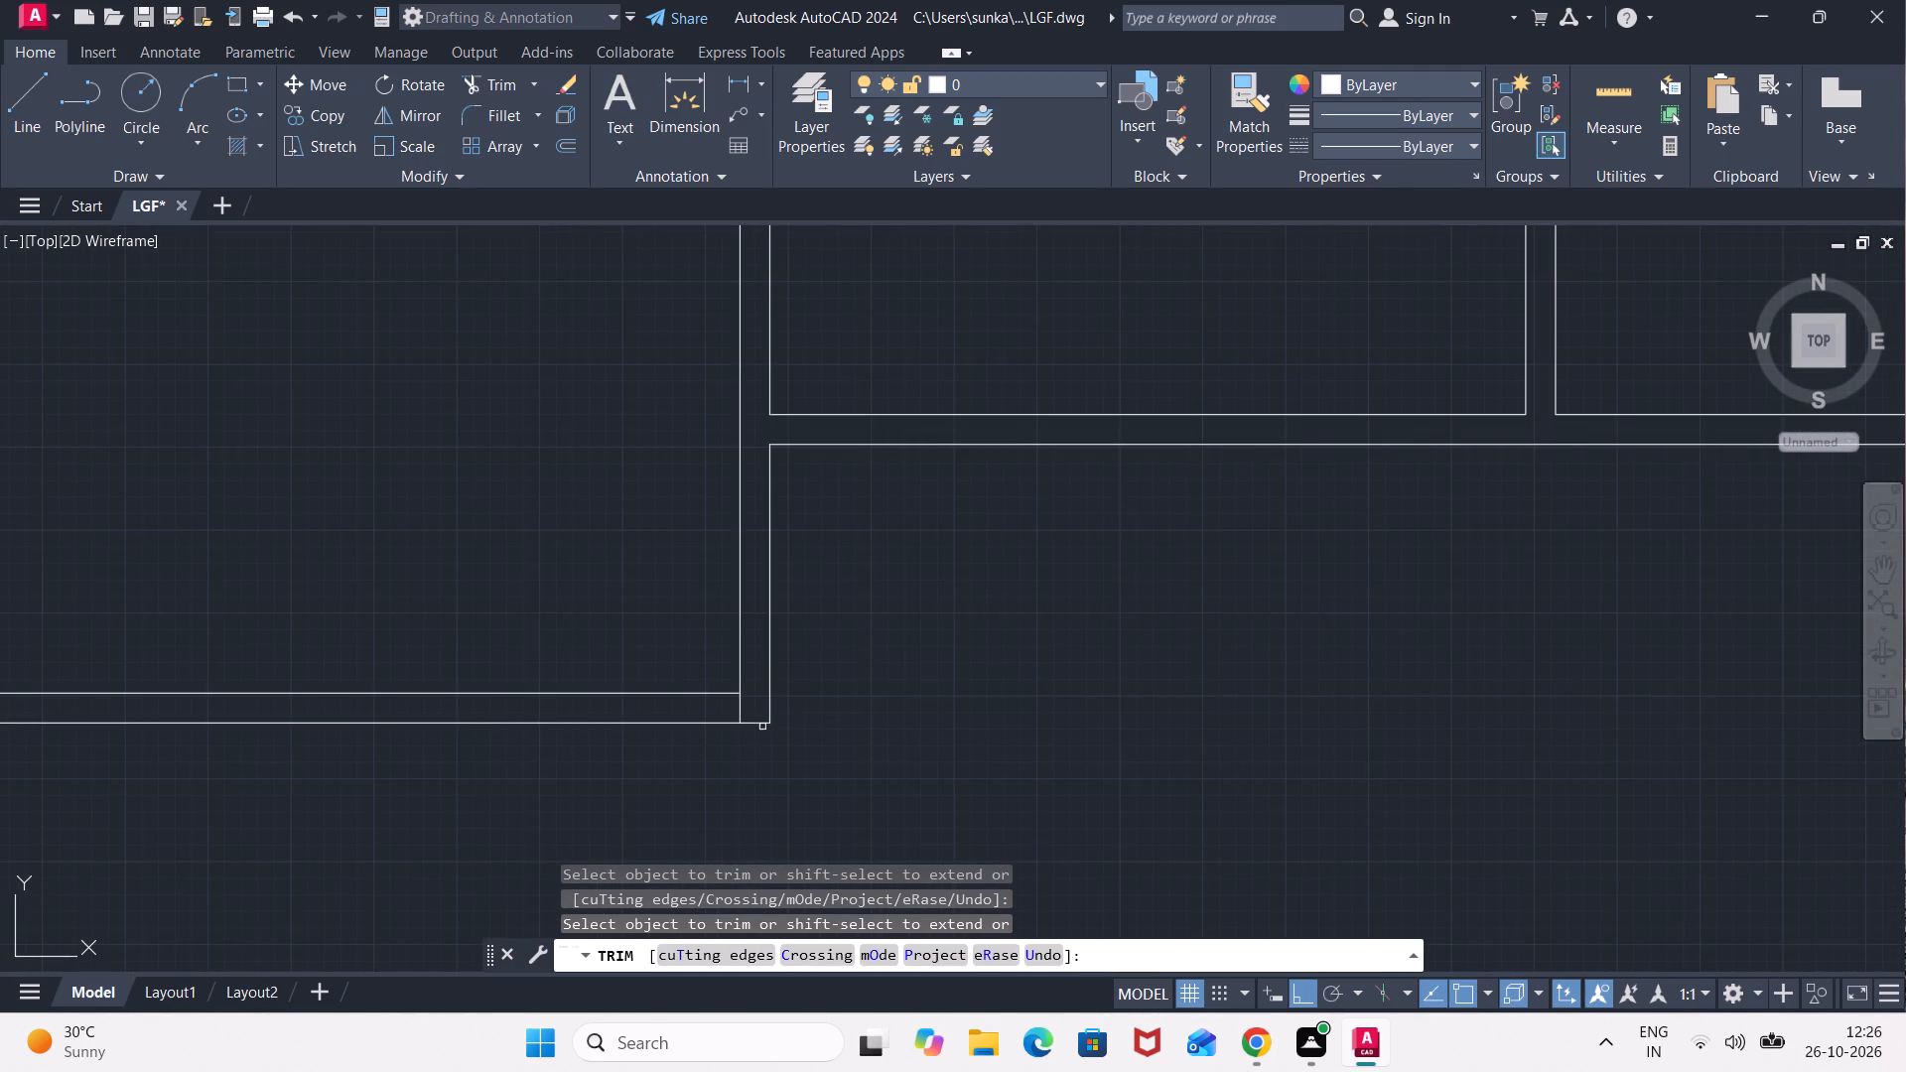
{"action": "left_click", "coordinate": [735, 706]}
{"action": "left_click", "coordinate": [752, 705]}
{"action": "scroll", "coordinate": [619, 817], "scroll_direction": "down", "scroll_amount": 3}
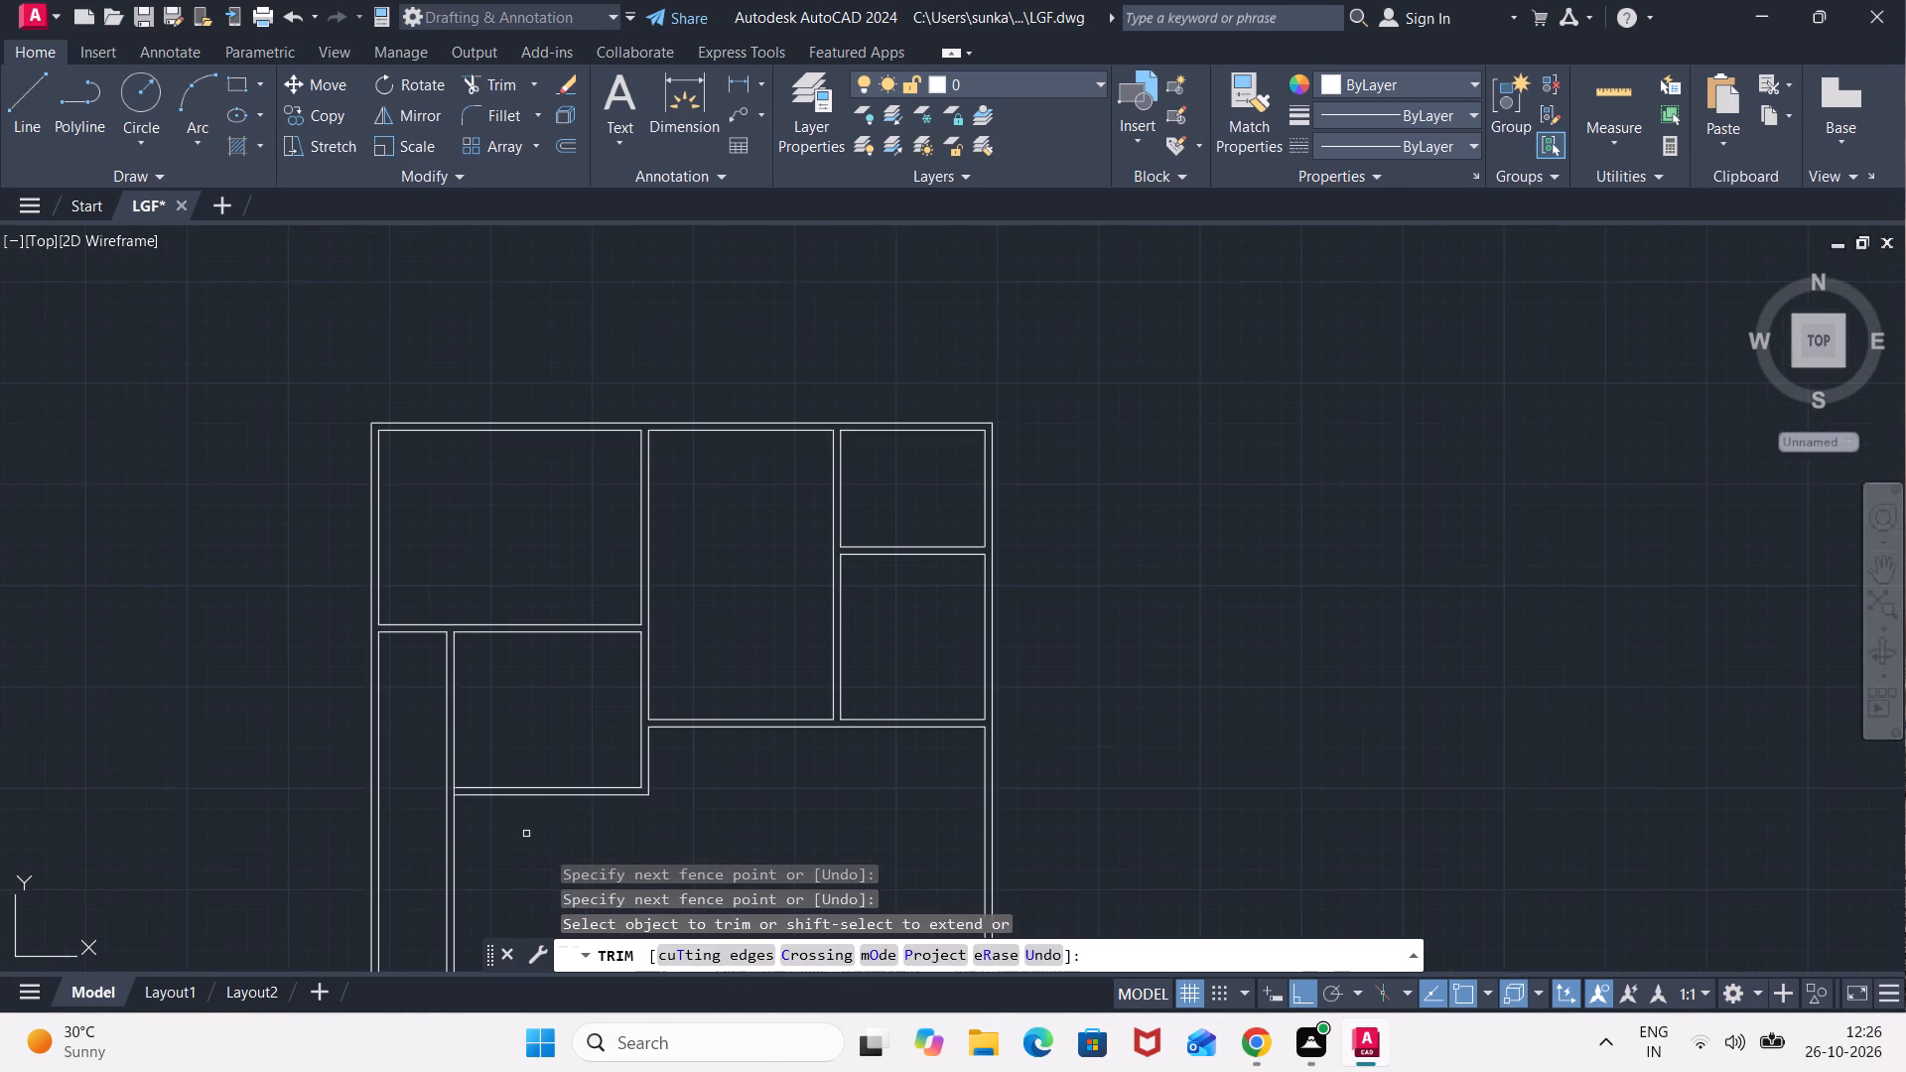
{"action": "middle_click_drag", "start_coordinate": [526, 834], "coordinate": [701, 731]}
{"action": "scroll", "coordinate": [701, 731], "scroll_direction": "up", "scroll_amount": 1}
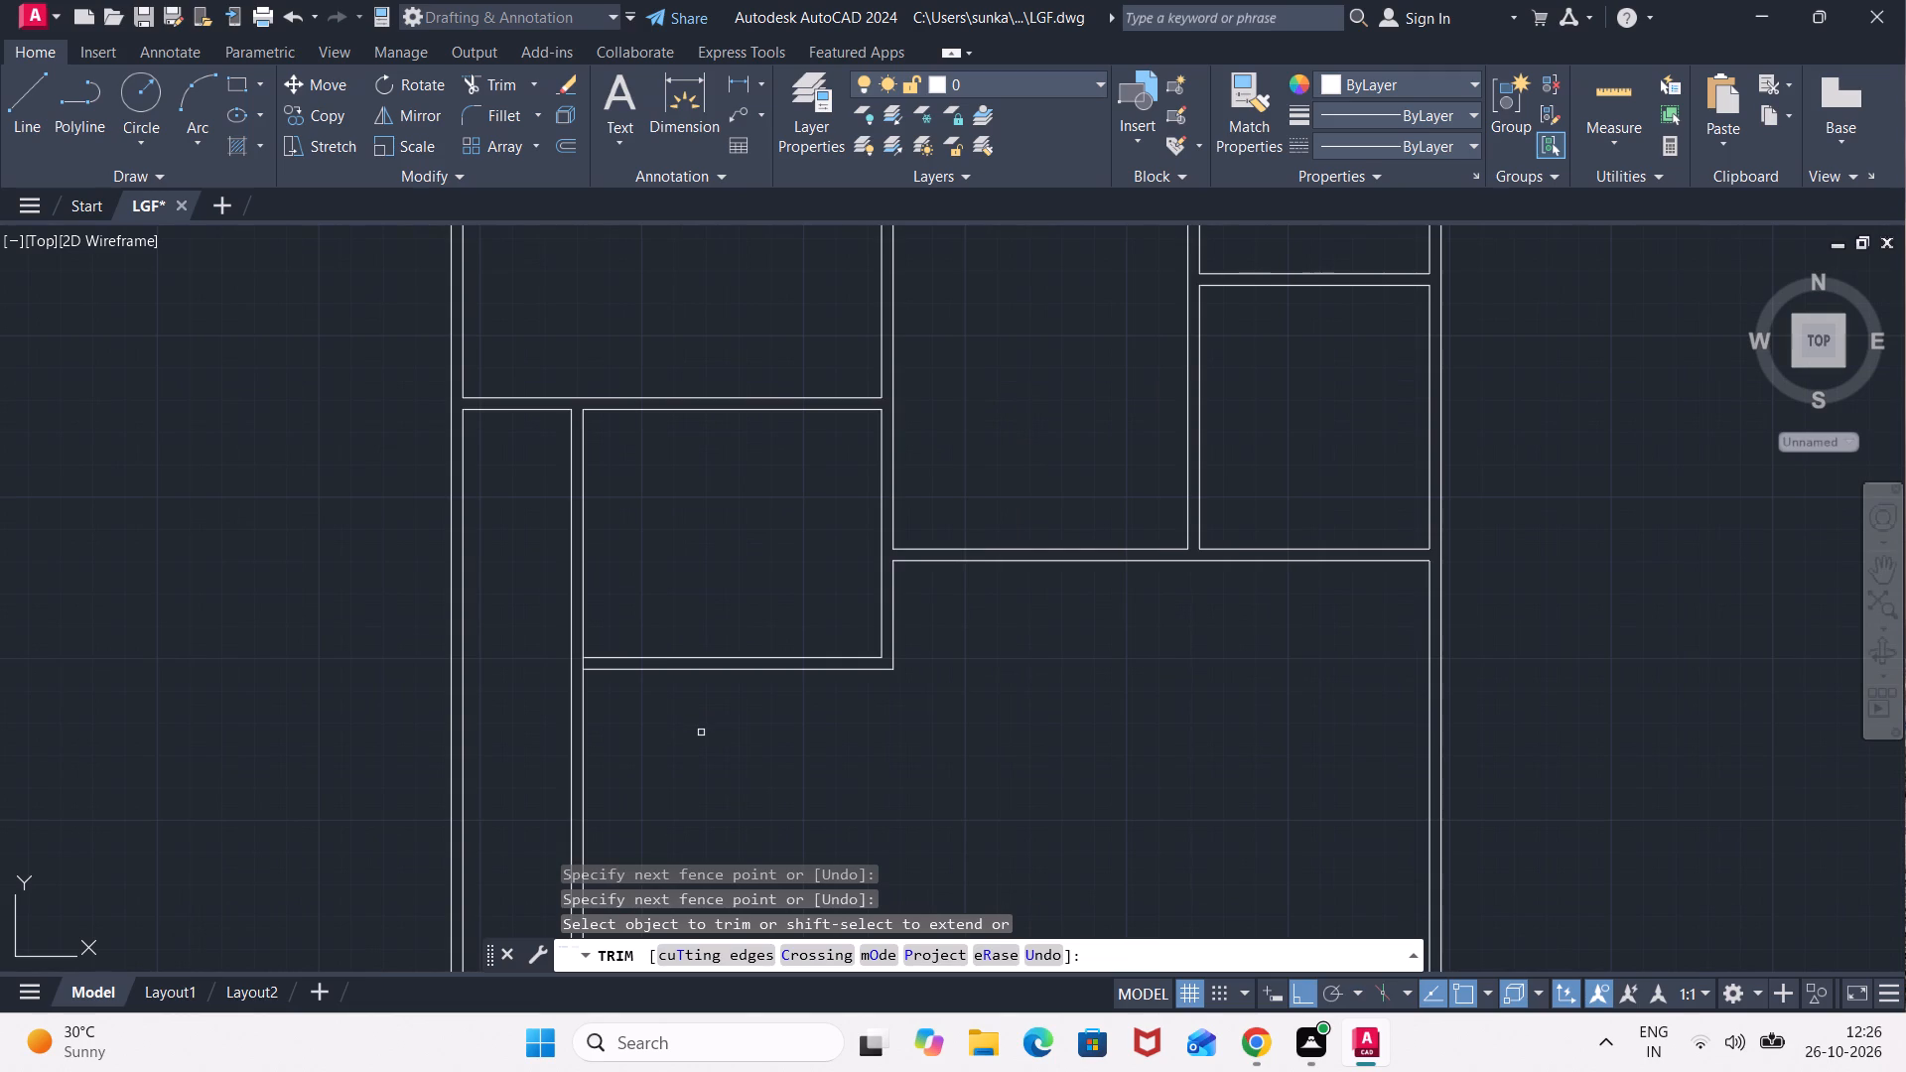
{"action": "scroll", "coordinate": [638, 691], "scroll_direction": "up", "scroll_amount": 2}
{"action": "left_click", "coordinate": [497, 623]}
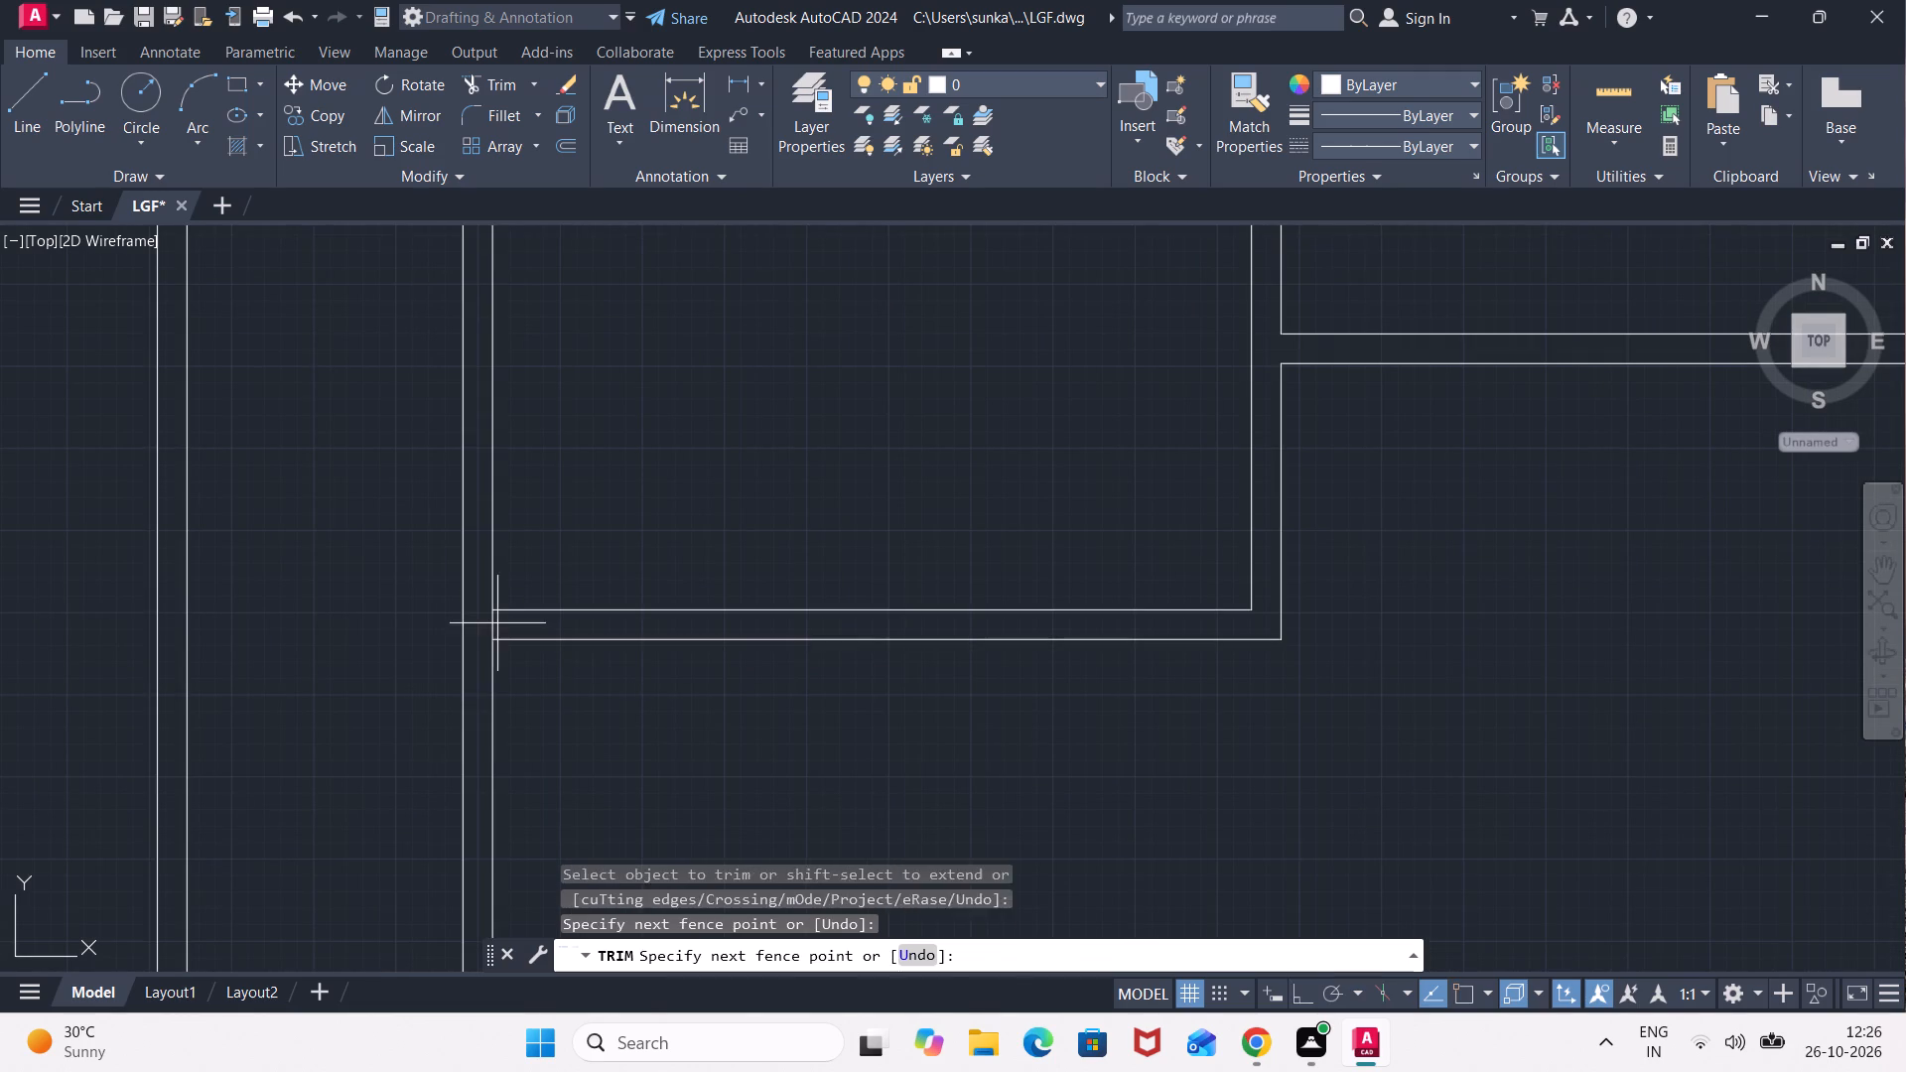
{"action": "left_click", "coordinate": [485, 623]}
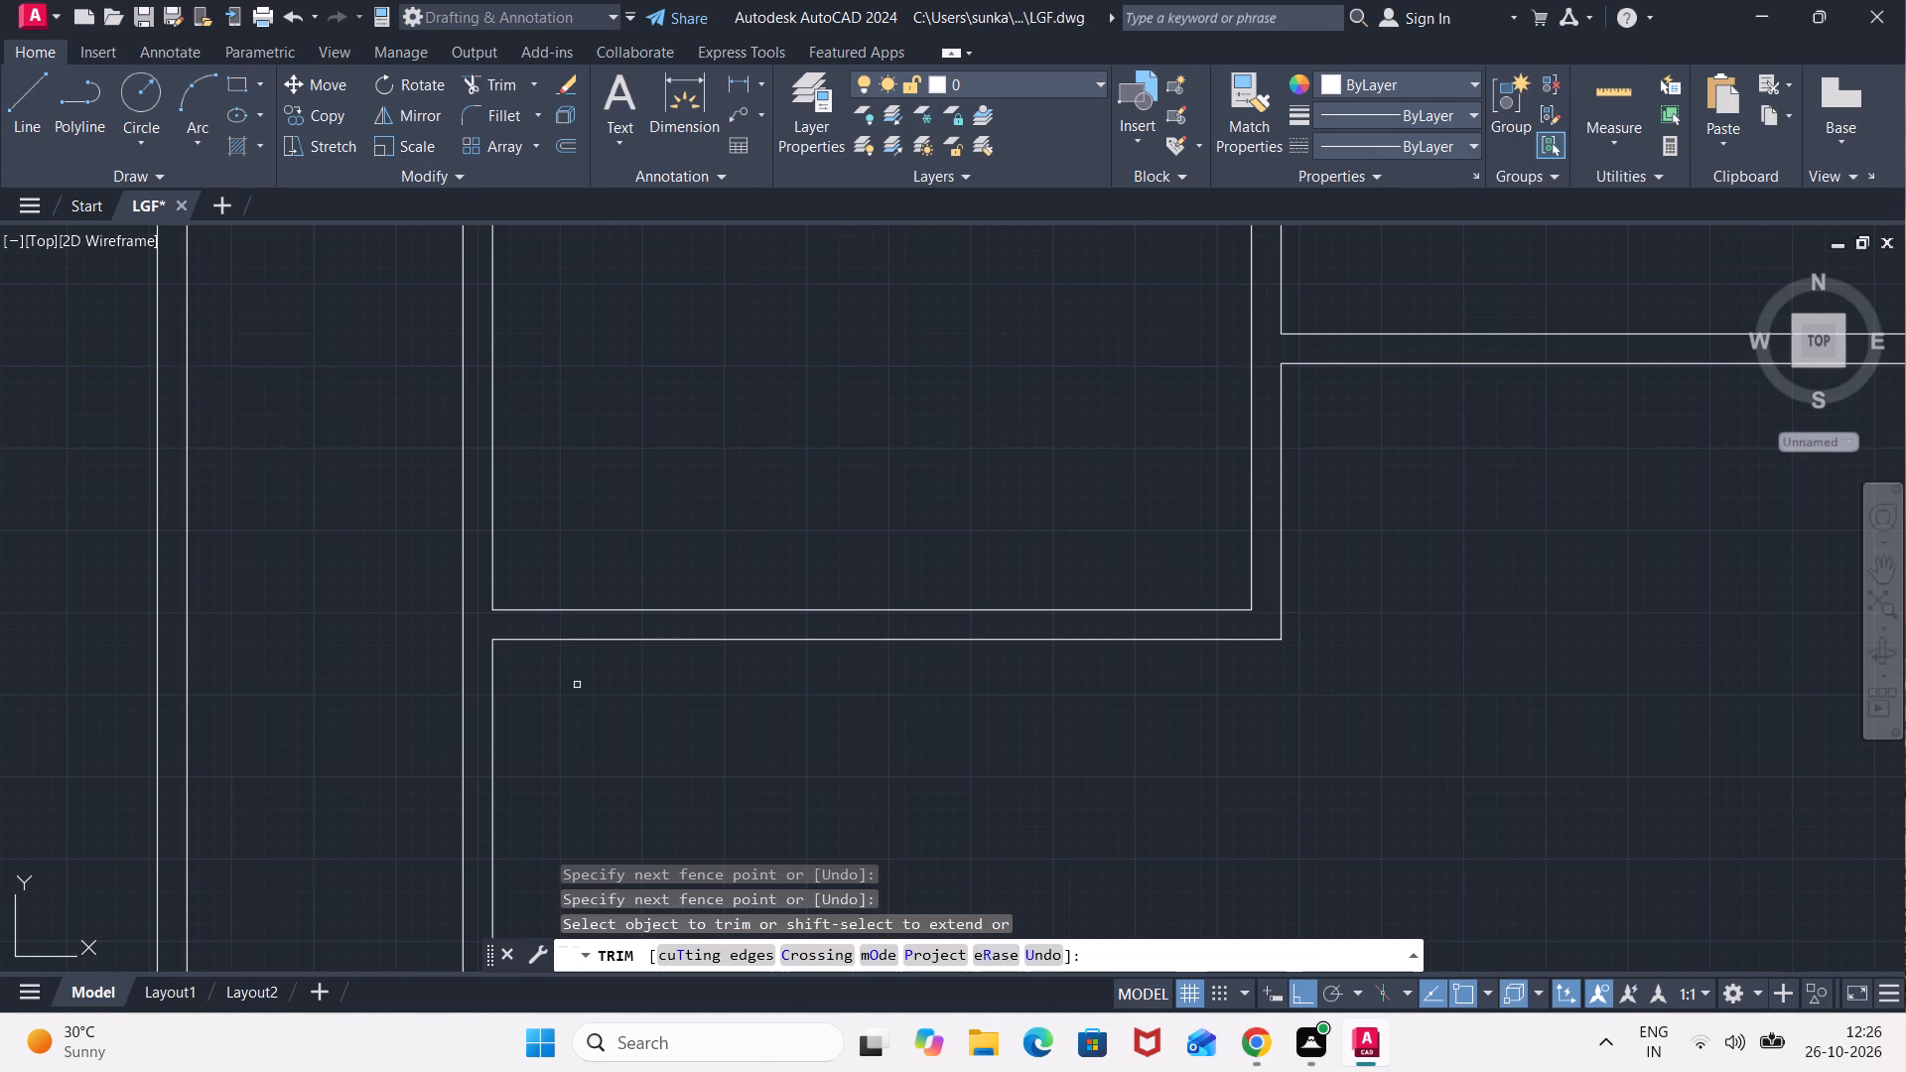
{"action": "scroll", "coordinate": [595, 707], "scroll_direction": "down", "scroll_amount": 5}
{"action": "scroll", "coordinate": [605, 671], "scroll_direction": "up", "scroll_amount": 4}
{"action": "scroll", "coordinate": [700, 625], "scroll_direction": "down", "scroll_amount": 2}
{"action": "middle_click_drag", "start_coordinate": [773, 634], "coordinate": [282, 337]}
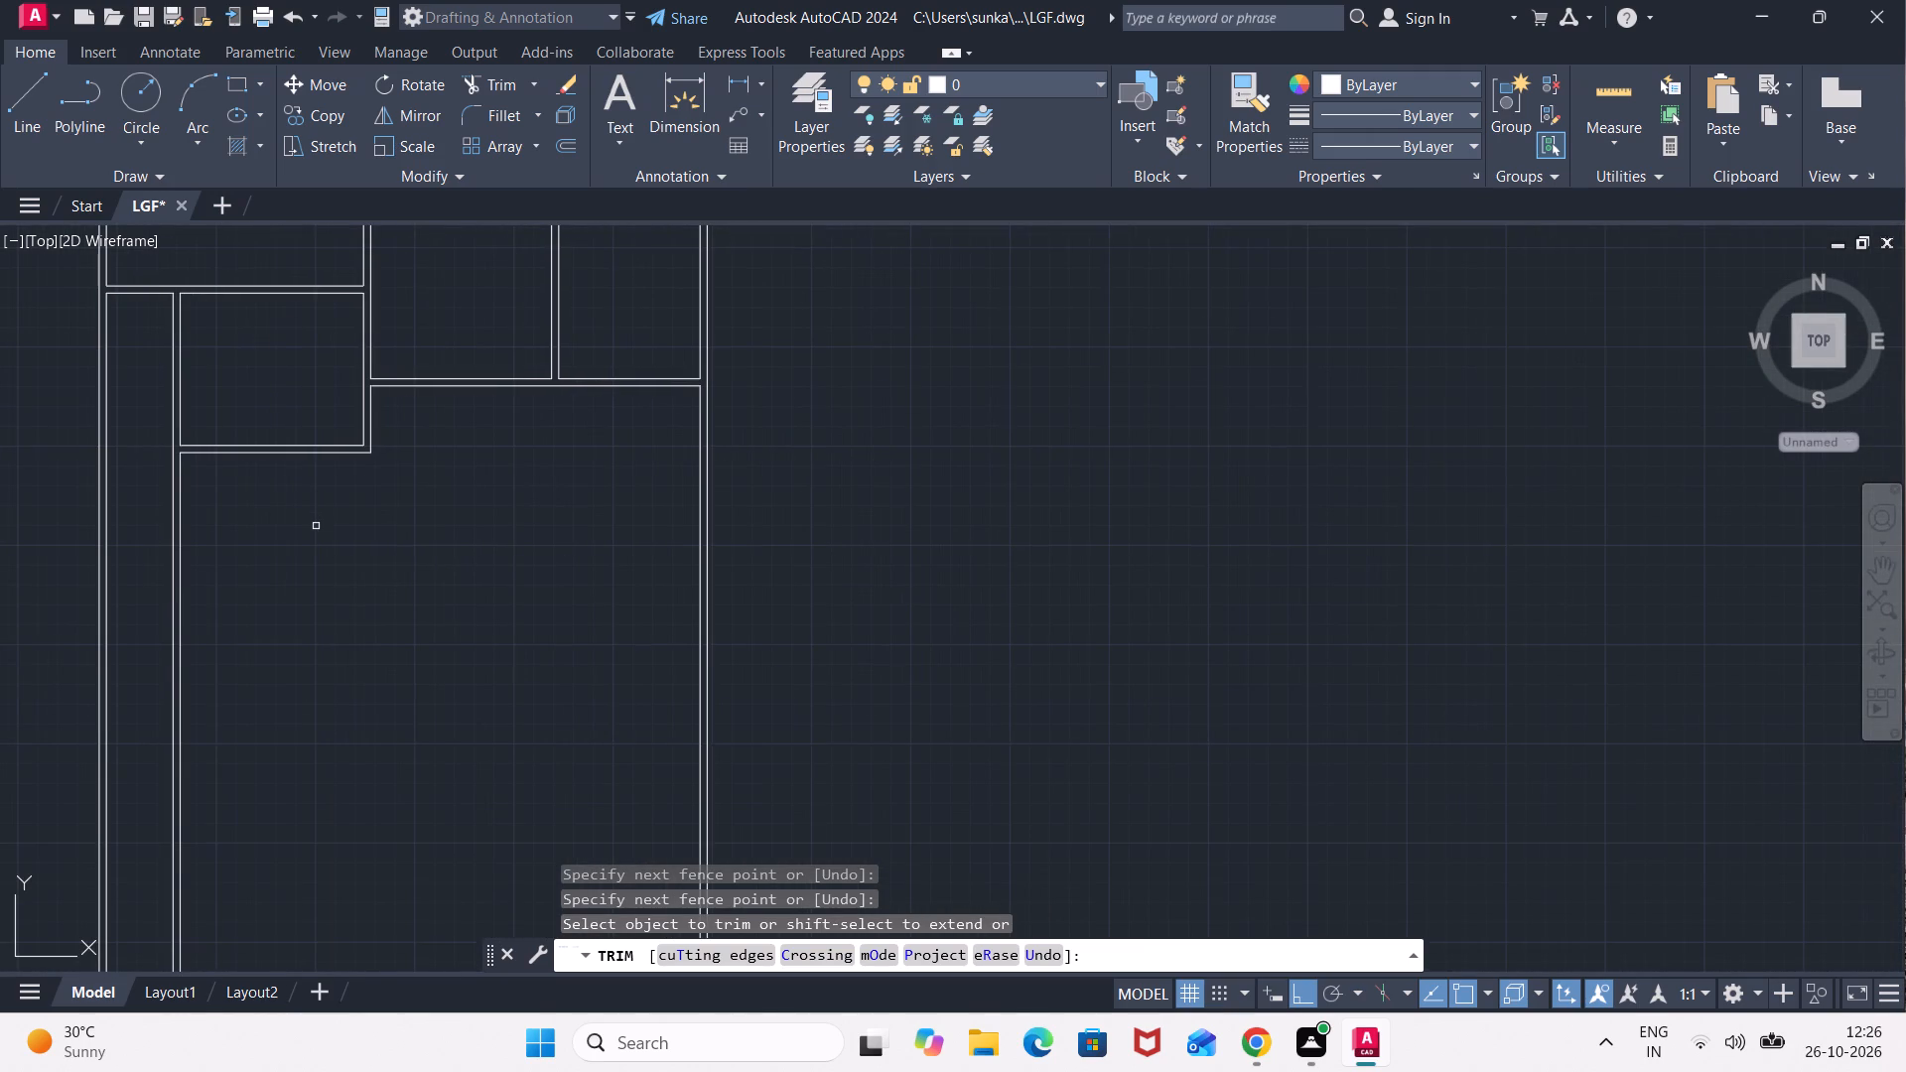
{"action": "middle_click_drag", "start_coordinate": [328, 549], "coordinate": [391, 583]}
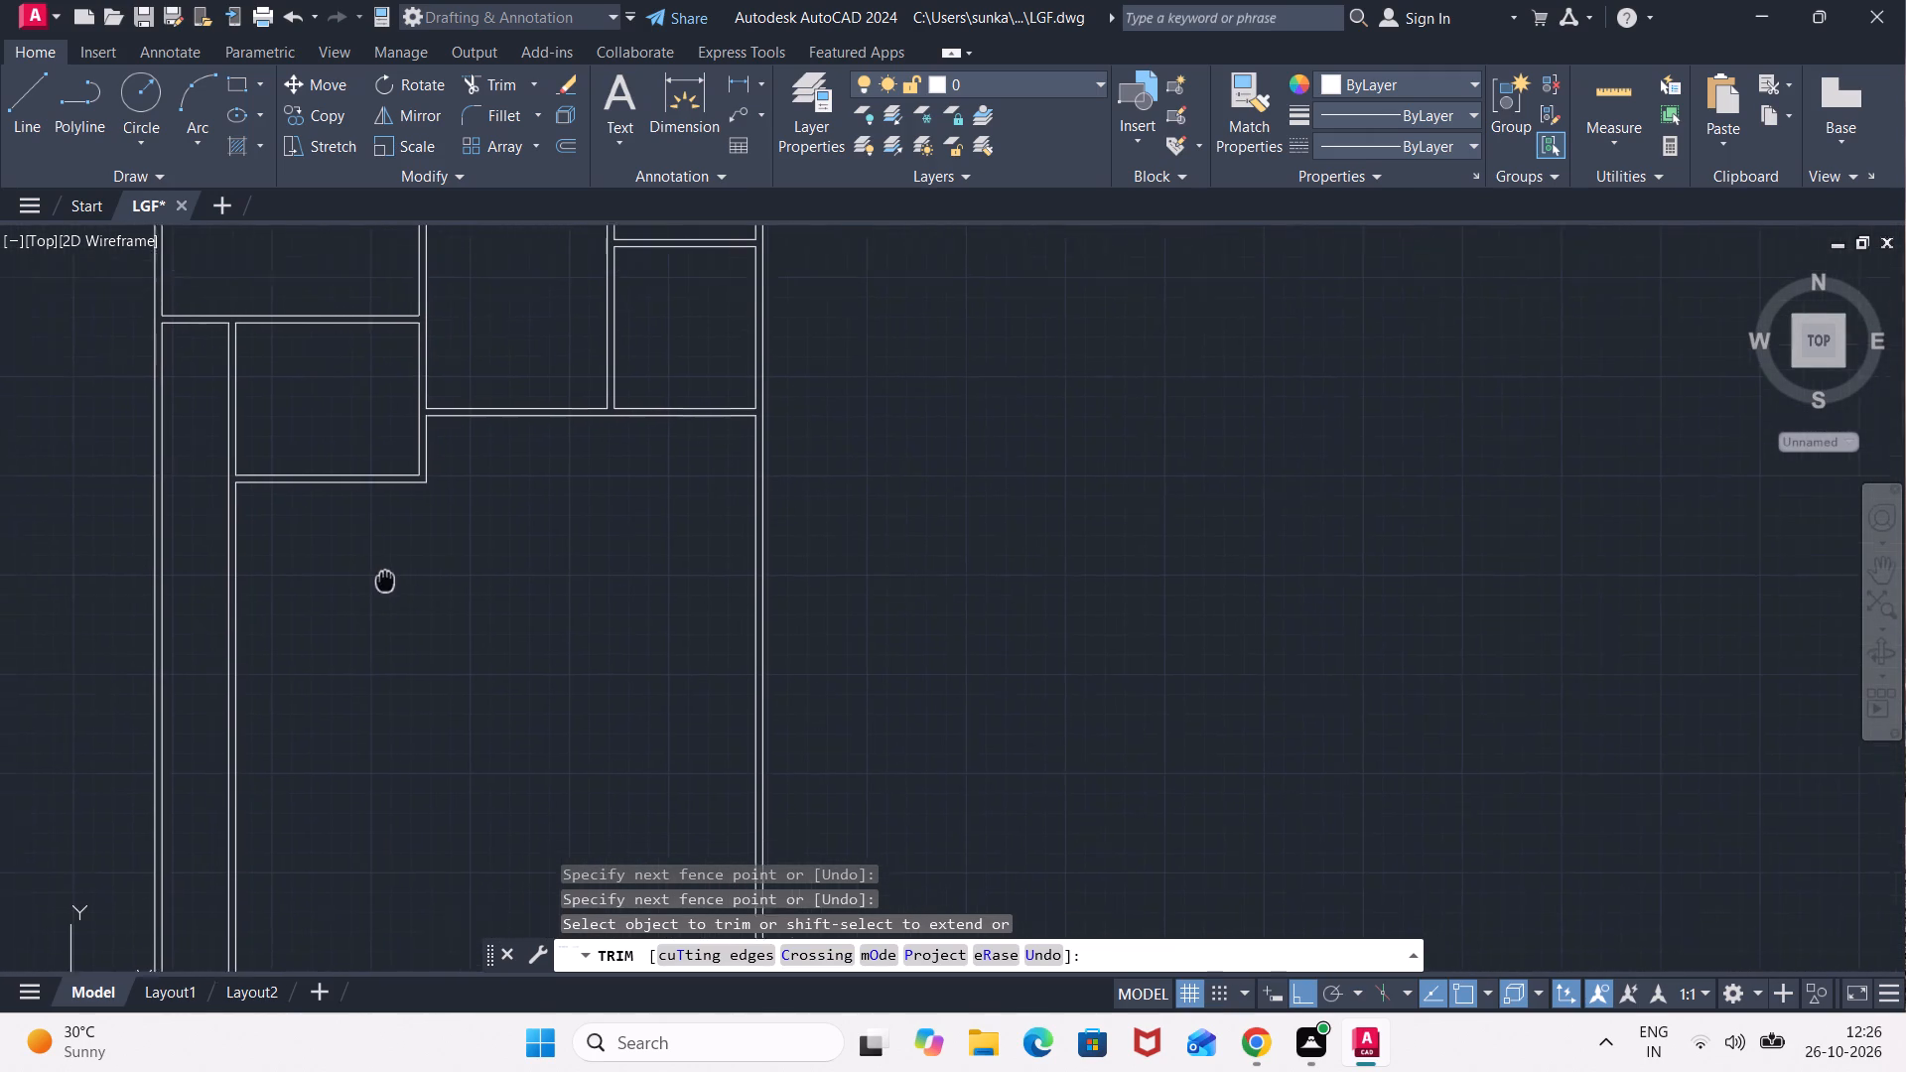
{"action": "middle_click_drag", "start_coordinate": [391, 583], "coordinate": [440, 613]}
{"action": "key", "text": "Escape"}
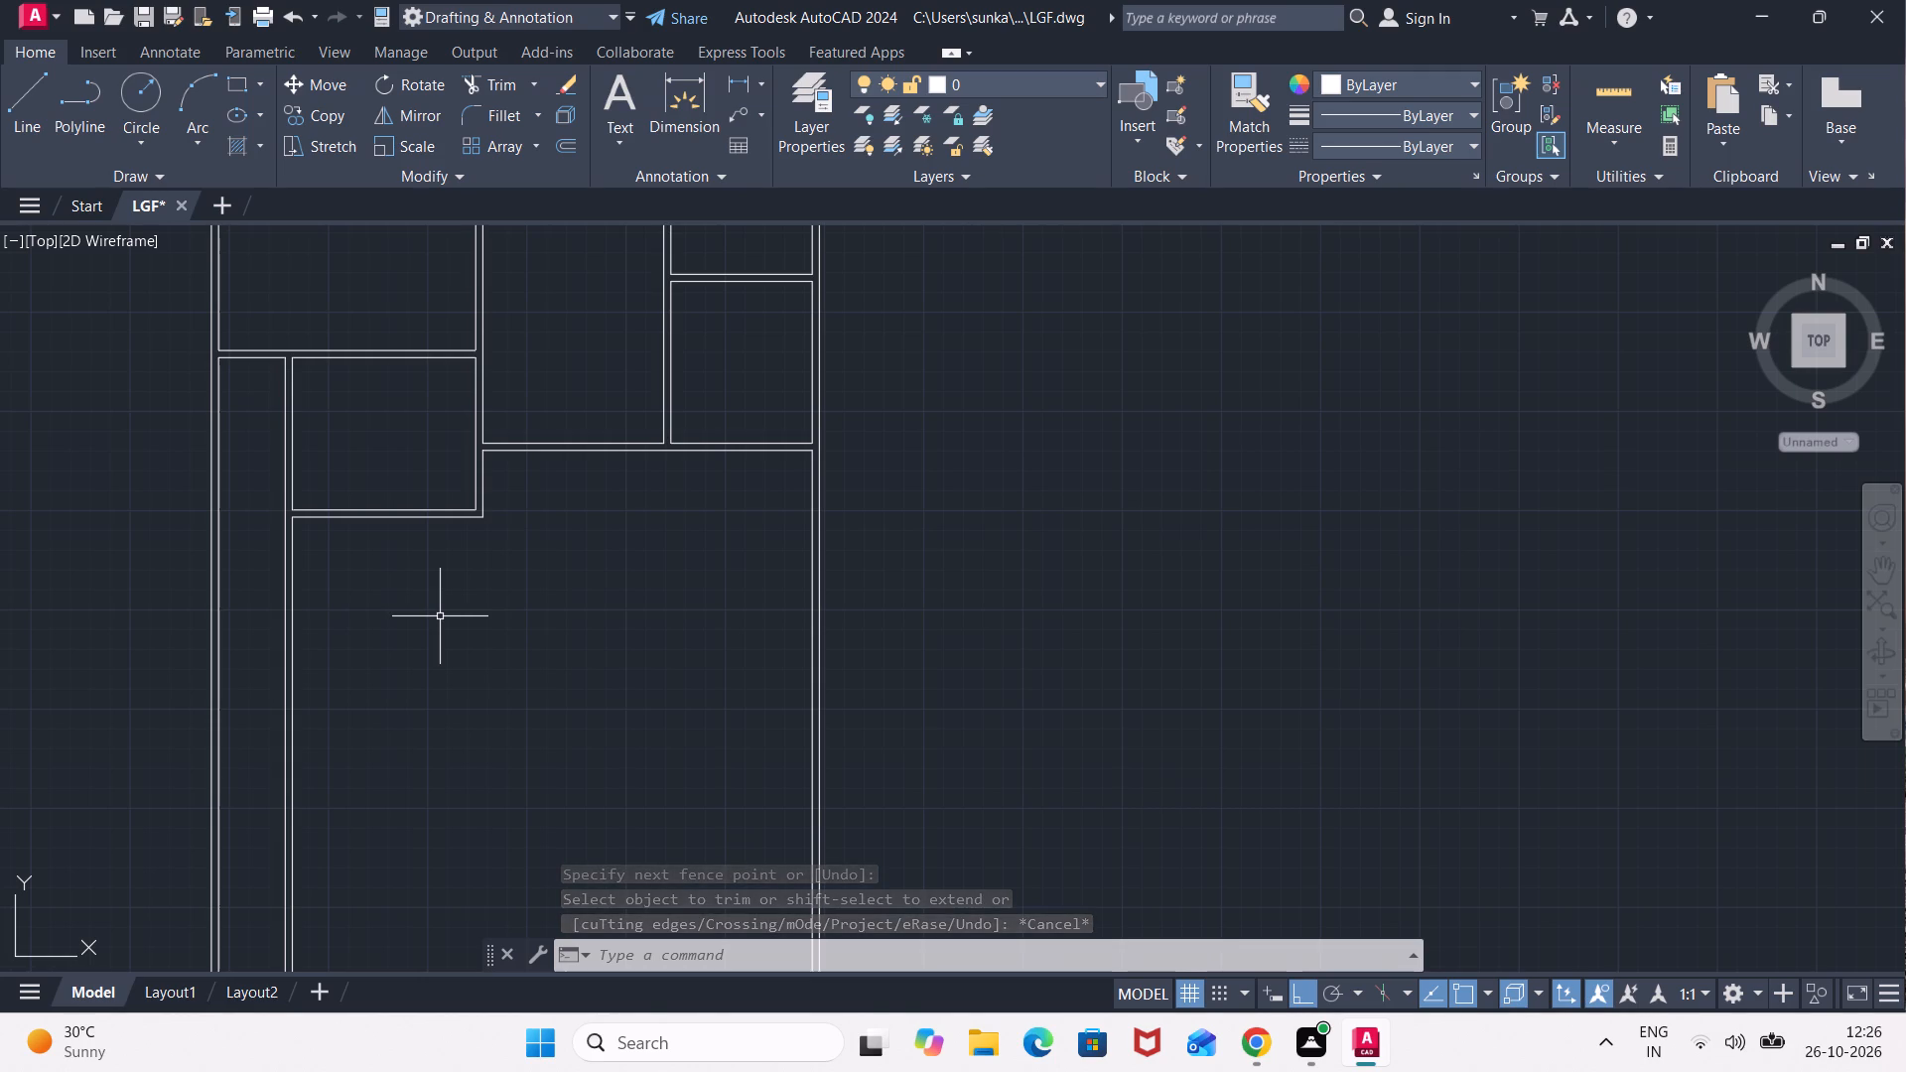
Offset the lower line of the horizontal wall beneath the right-hand rooms 14'6" downward.
{"action": "key", "text": "o"}
{"action": "key", "text": "Return"}
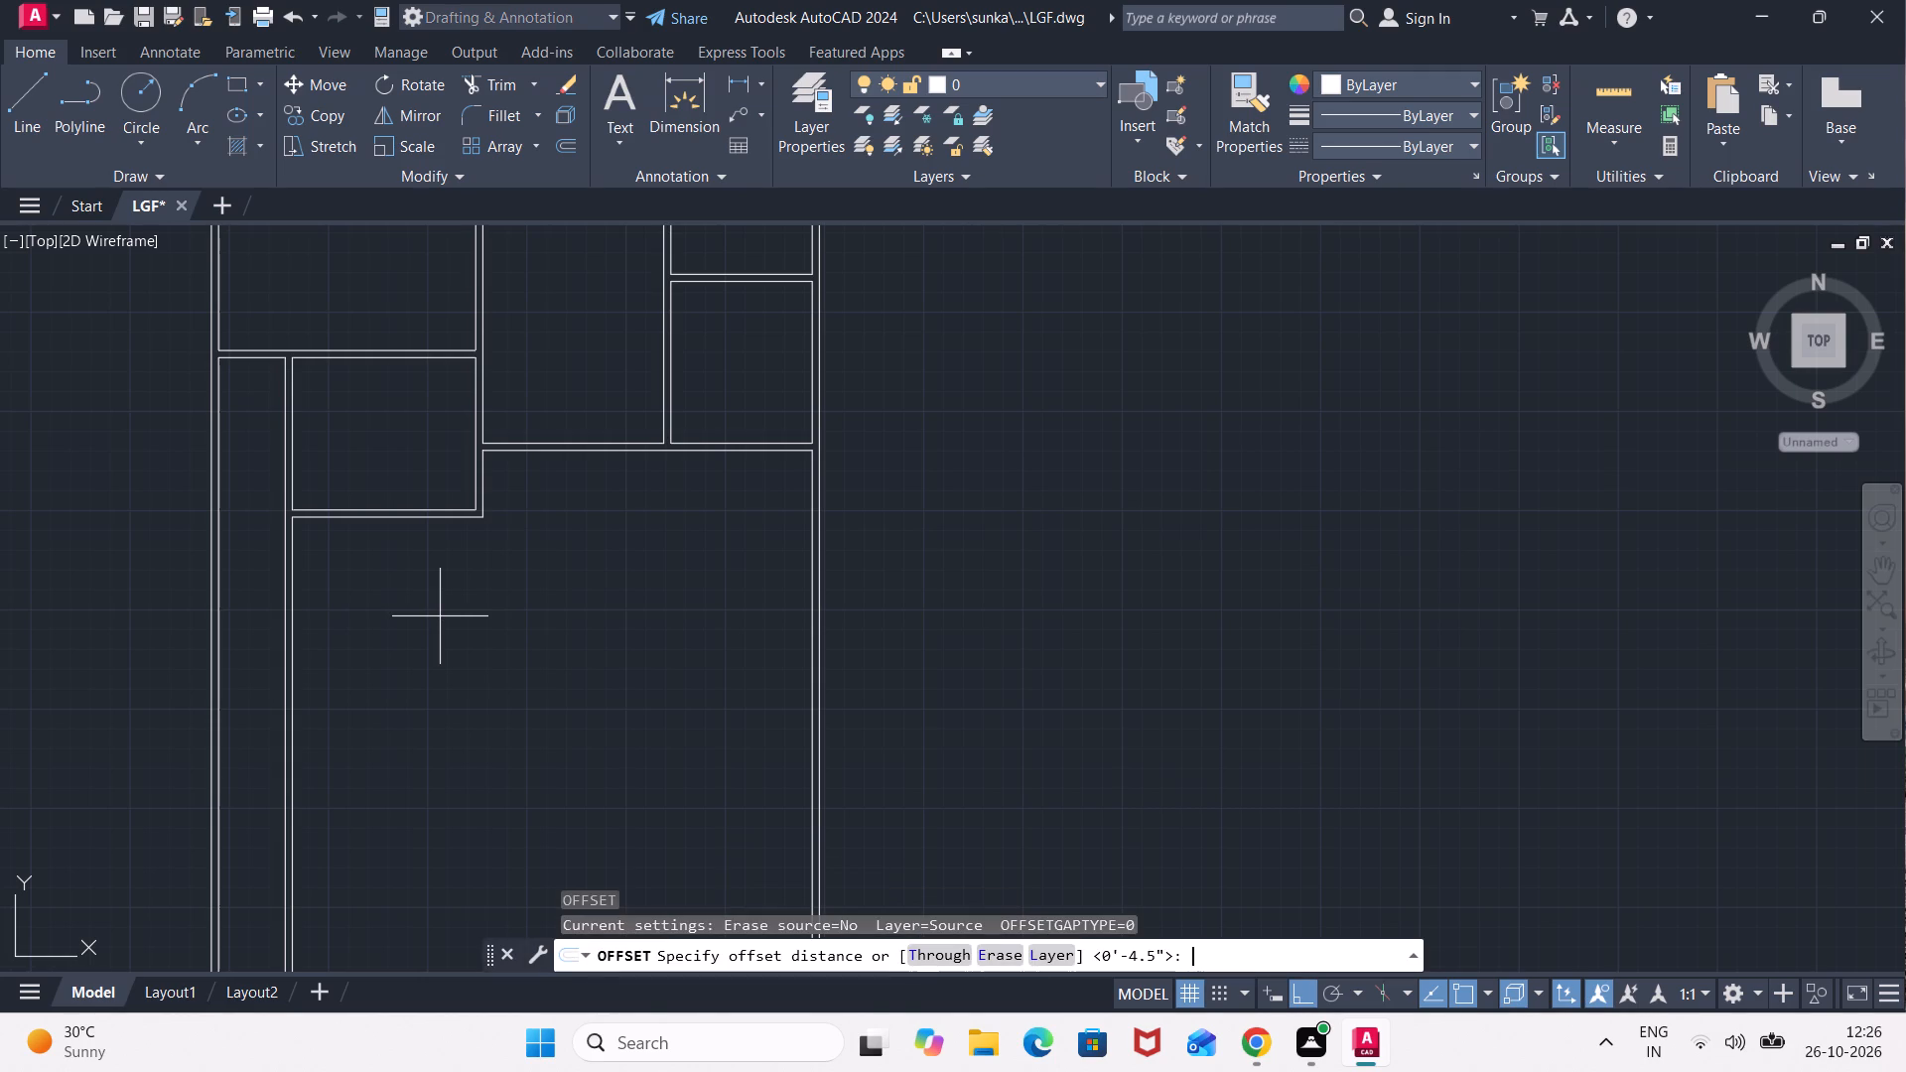
{"action": "type", "text": "14'6\""}
{"action": "key", "text": "Return"}
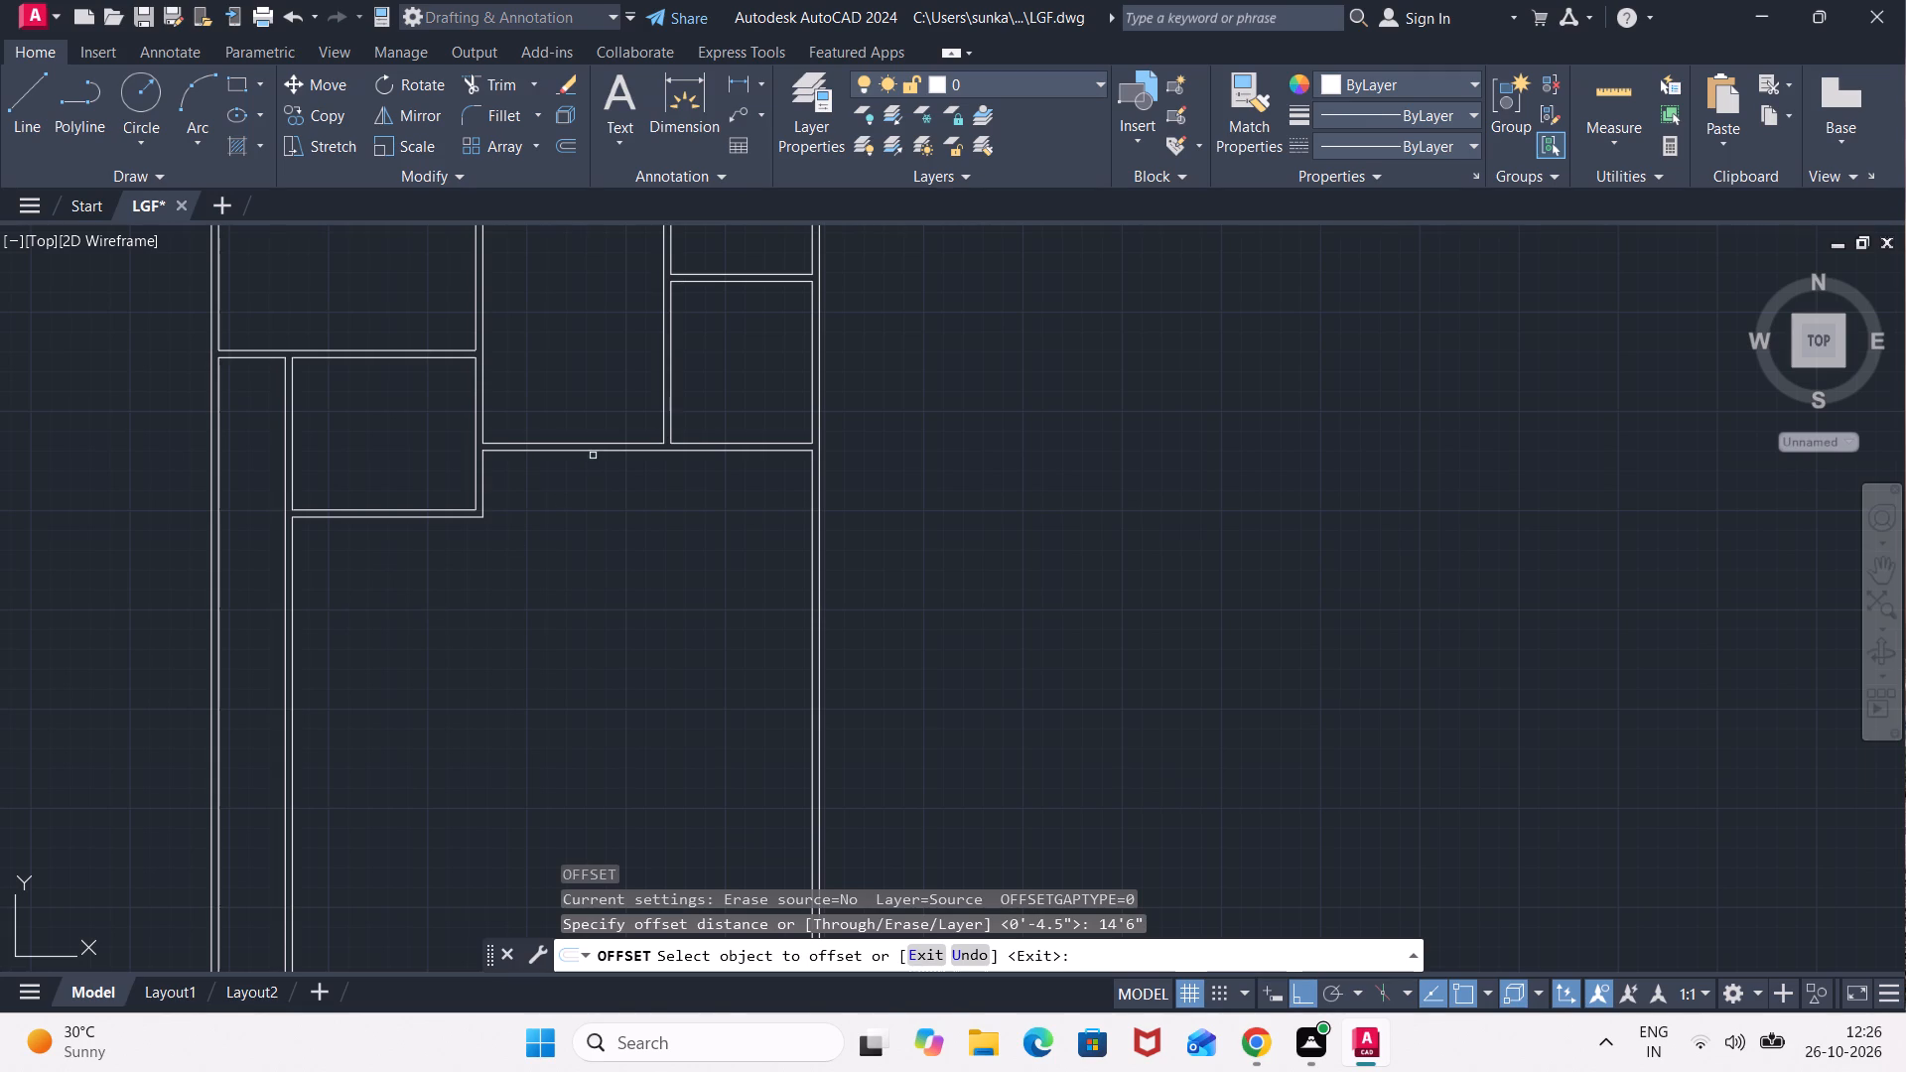
{"action": "left_click", "coordinate": [594, 450]}
{"action": "left_click", "coordinate": [603, 630]}
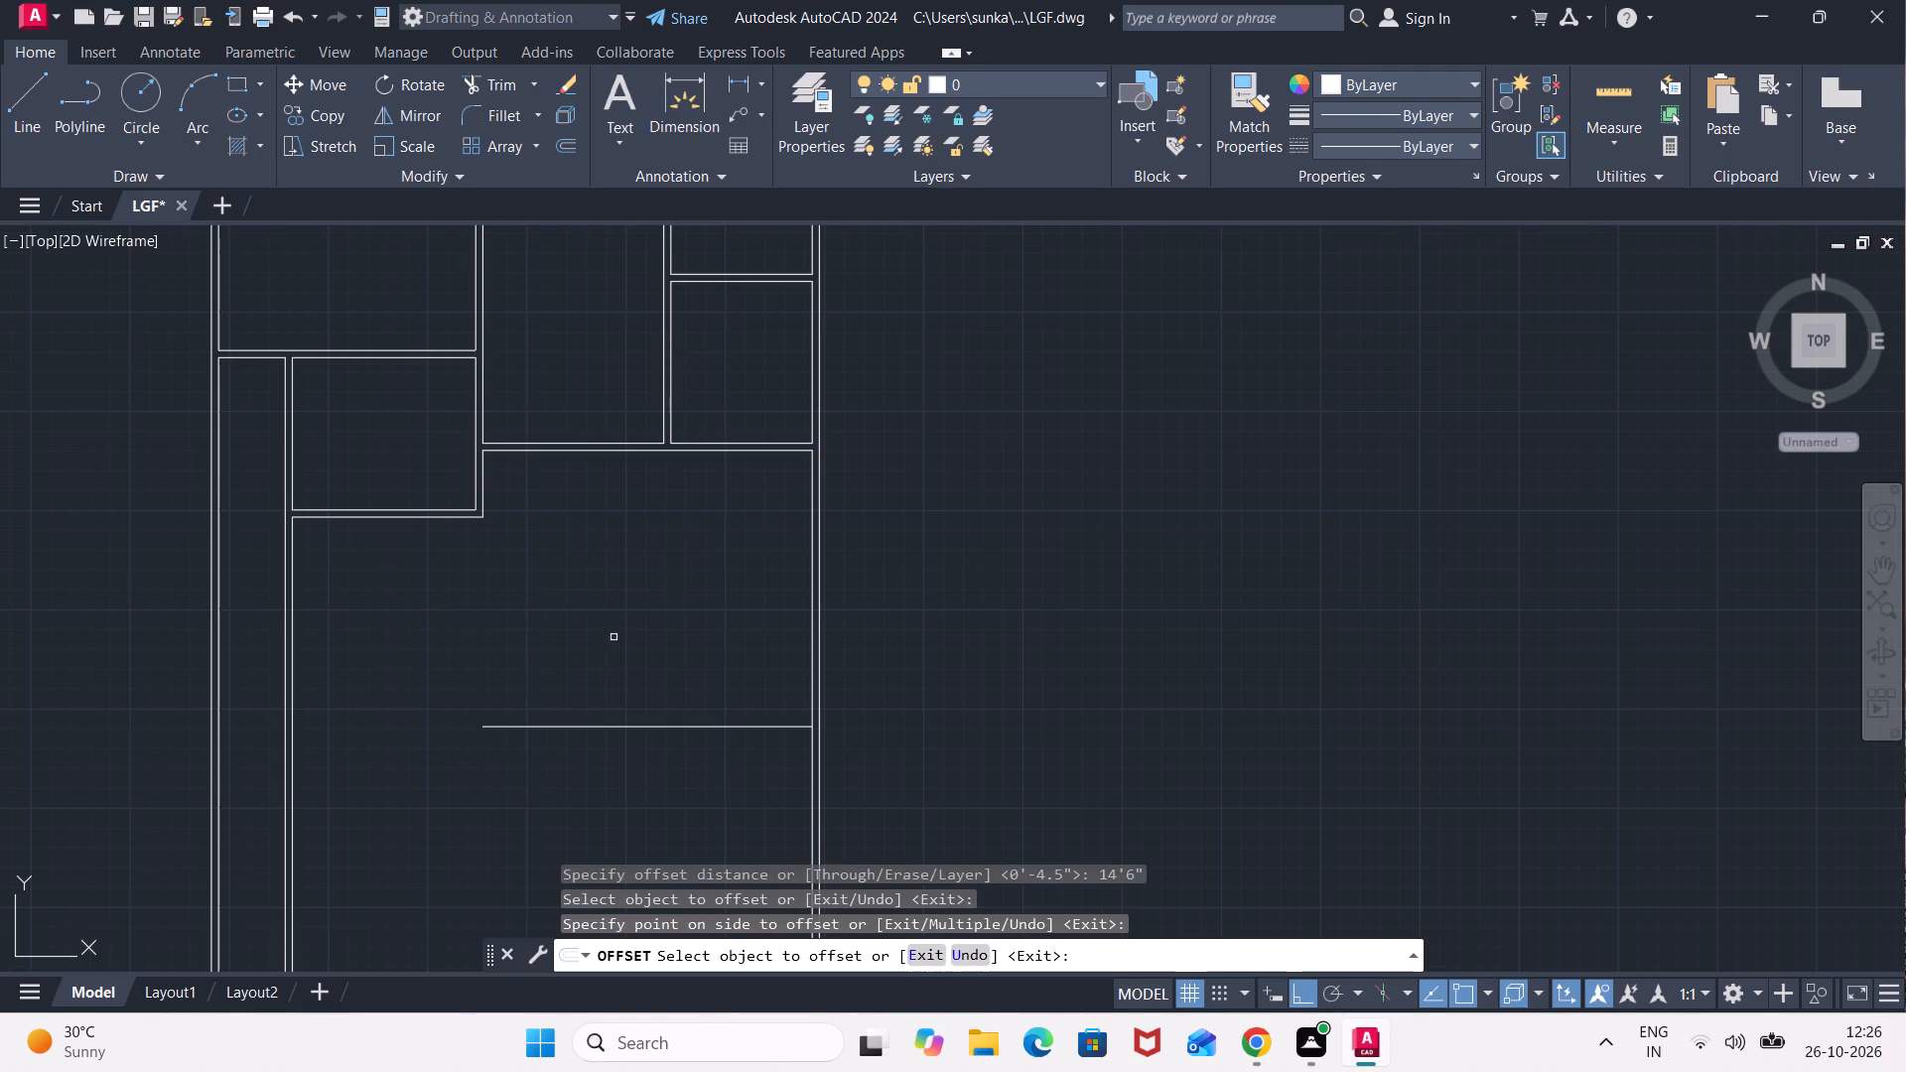
{"action": "key", "text": "space"}
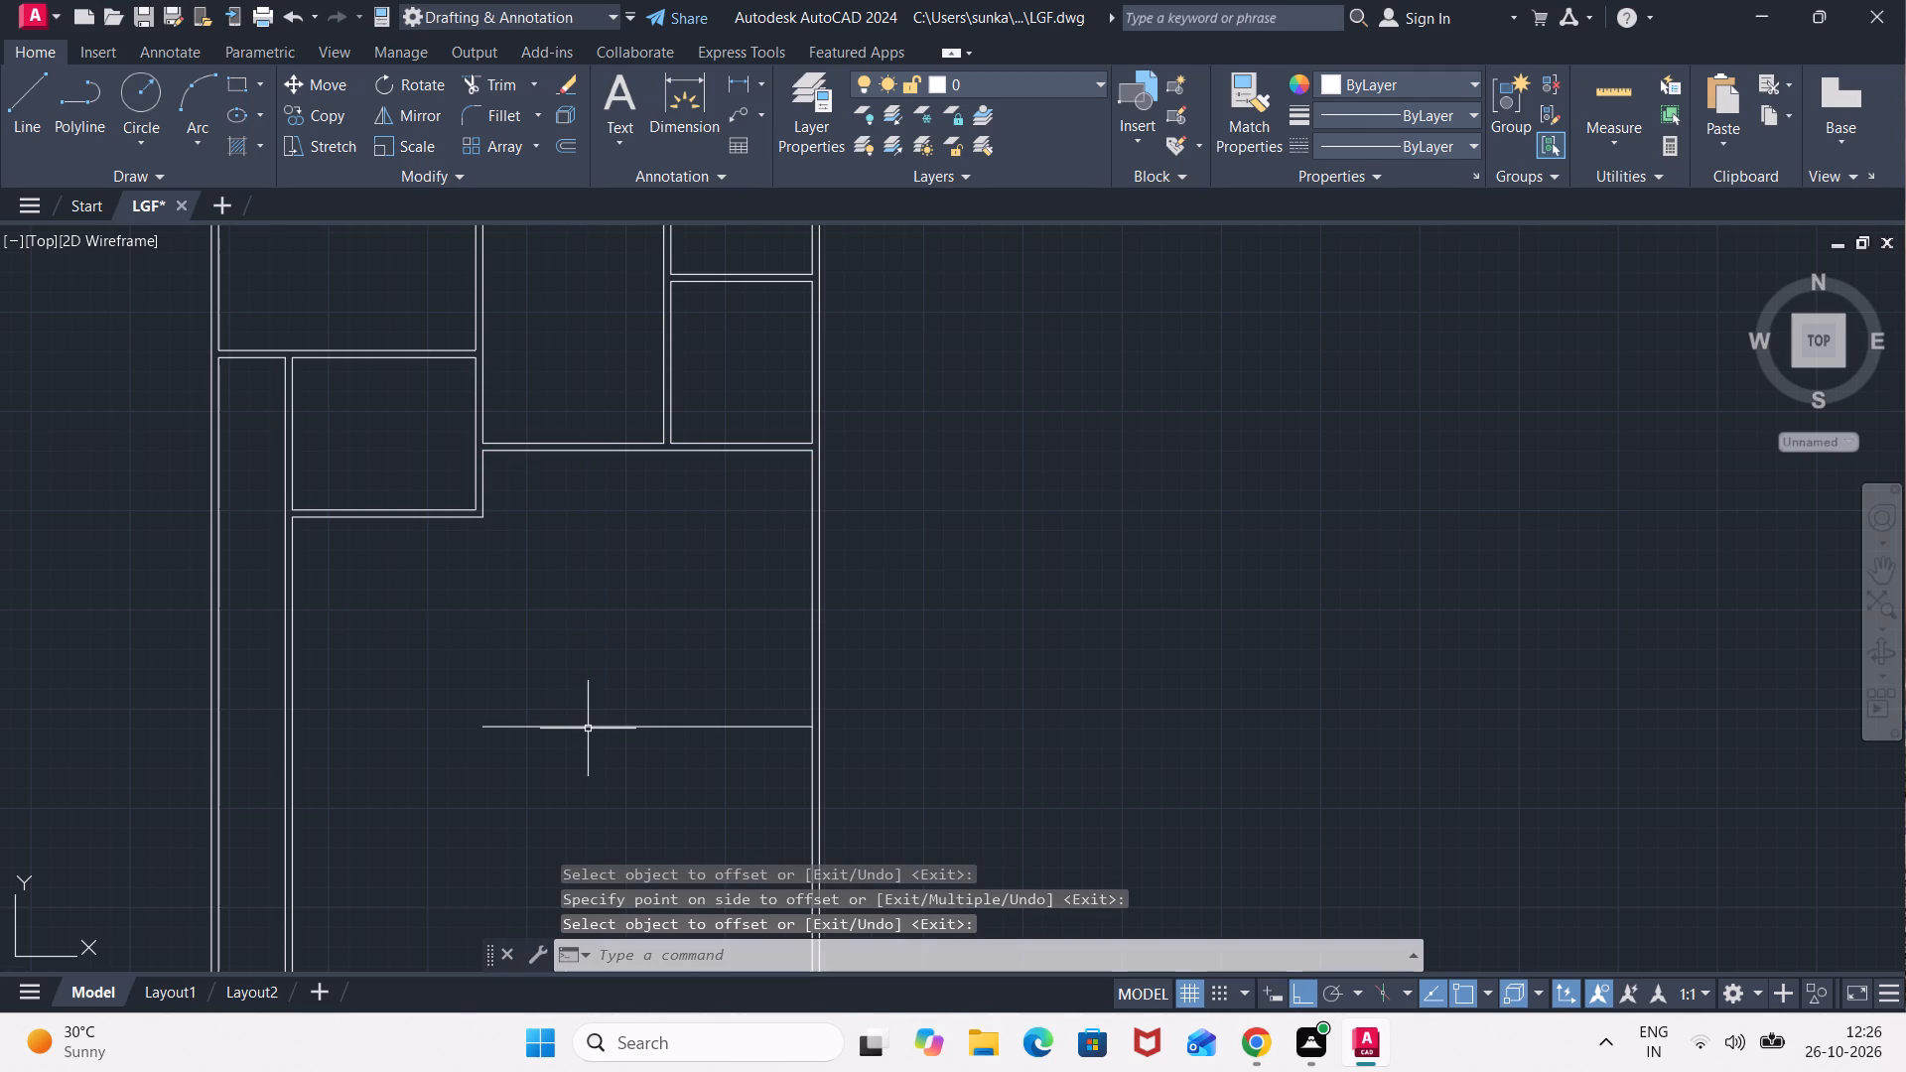
Stretch the new horizontal line's left end to the far line of the left vertical partition.
{"action": "left_click", "coordinate": [587, 722]}
{"action": "left_click", "coordinate": [466, 740]}
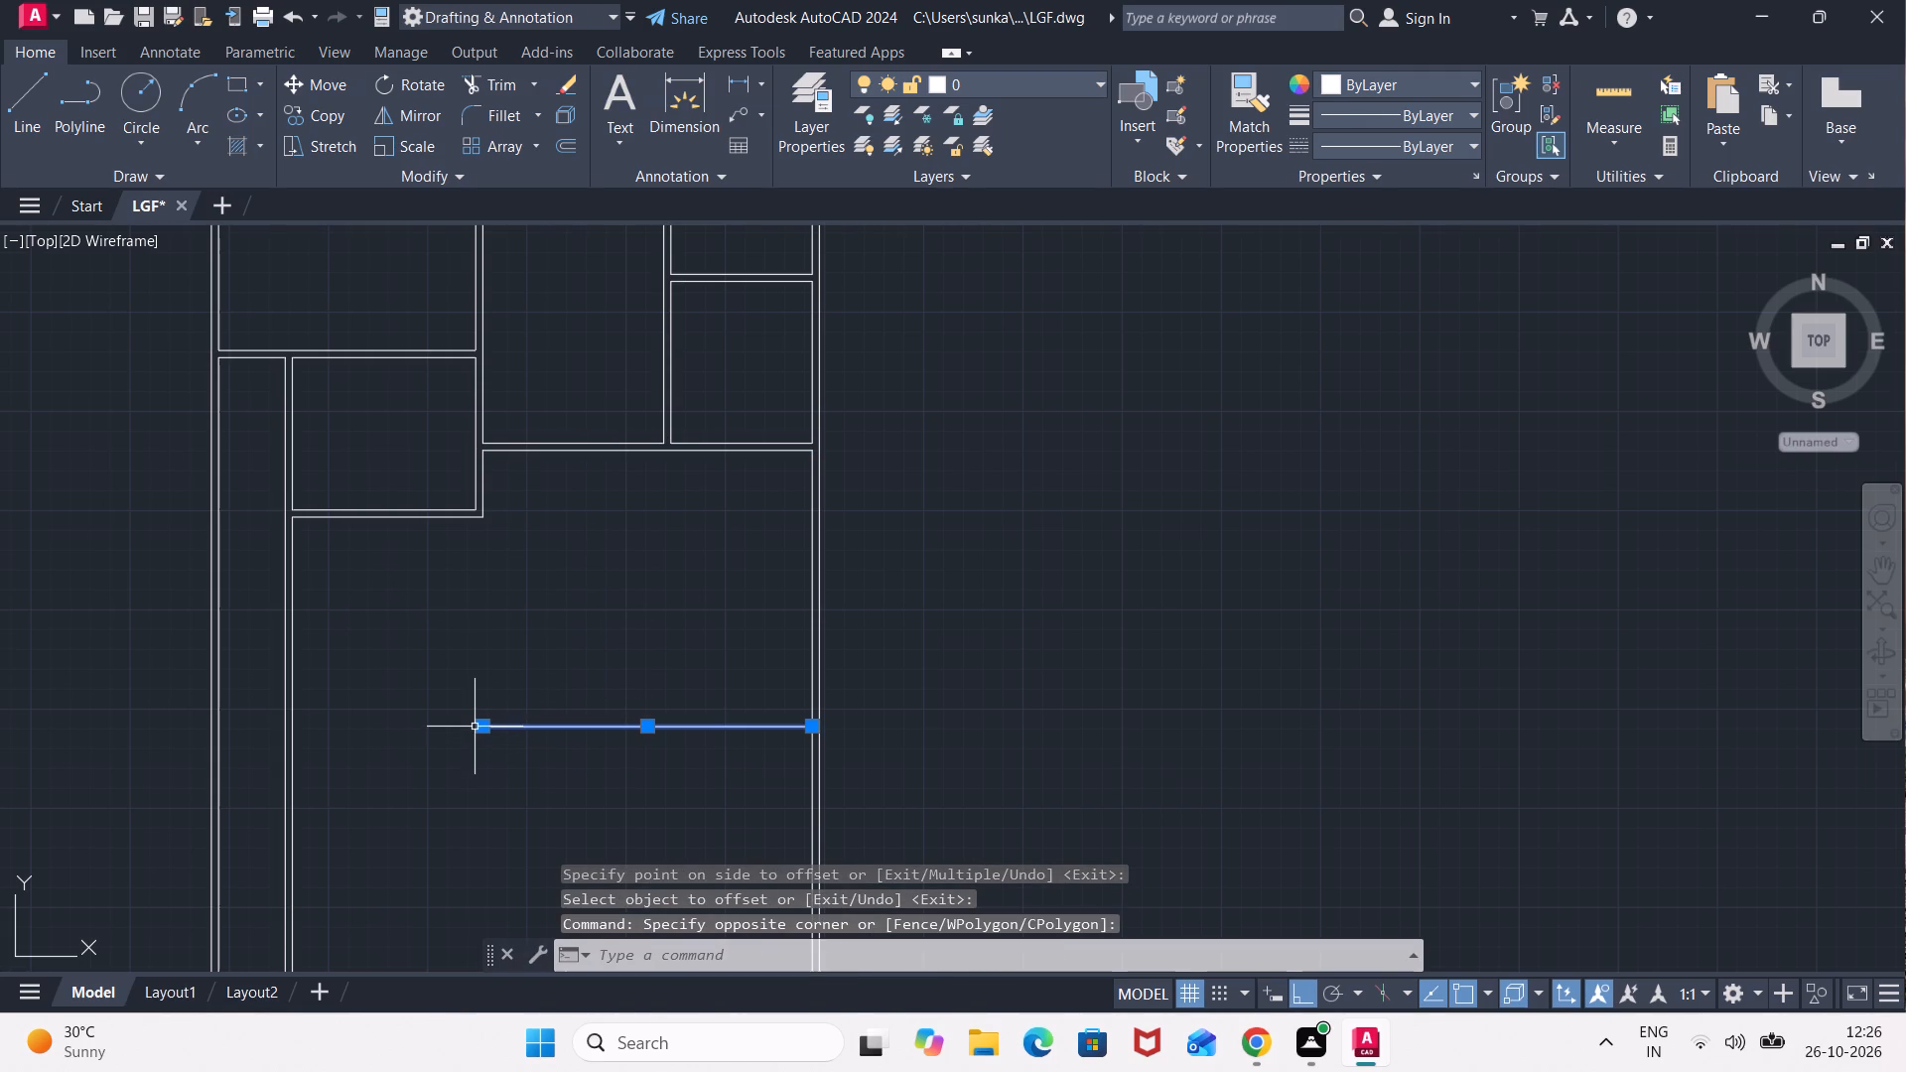
{"action": "left_click", "coordinate": [484, 727]}
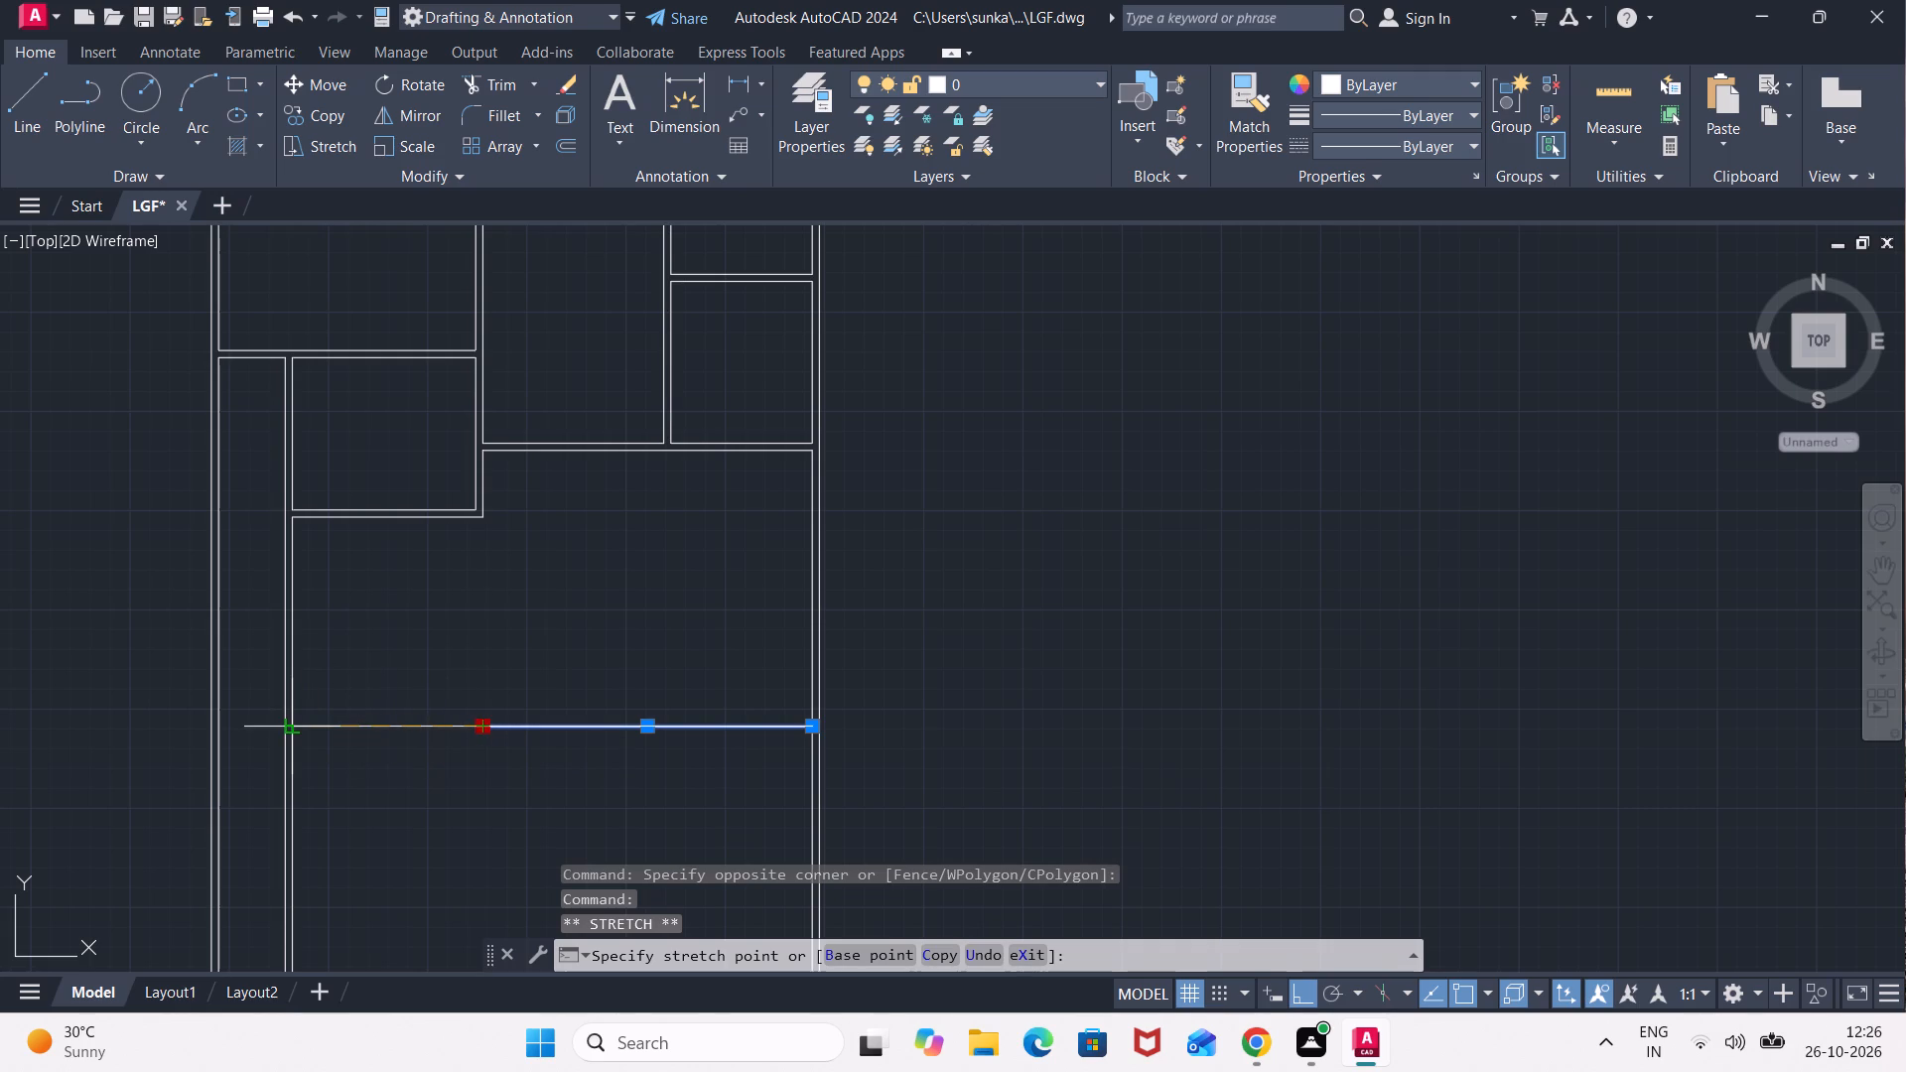
{"action": "left_click", "coordinate": [279, 722]}
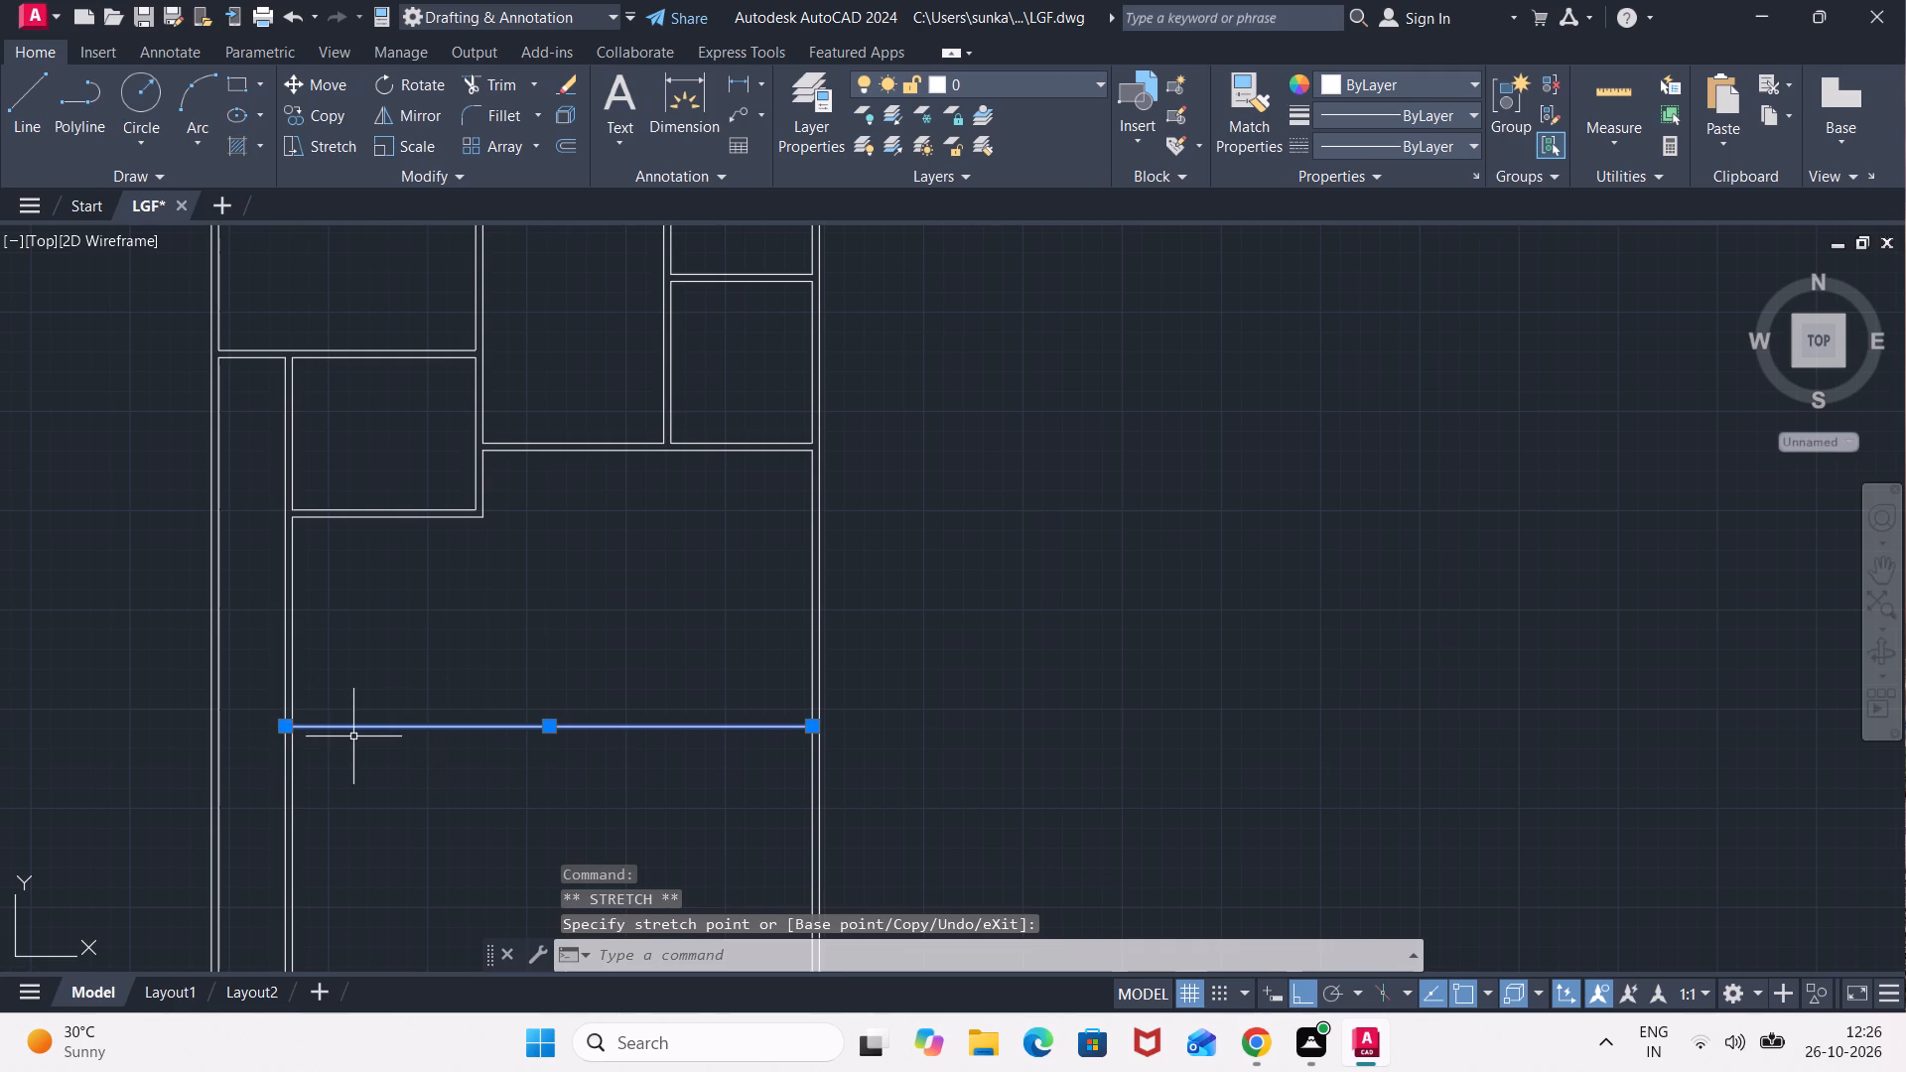
{"action": "key", "text": "Escape"}
{"action": "key", "text": "Escape"}
Offset the extended horizontal line 4.5" downward to form the new wall's thickness.
{"action": "key", "text": "o"}
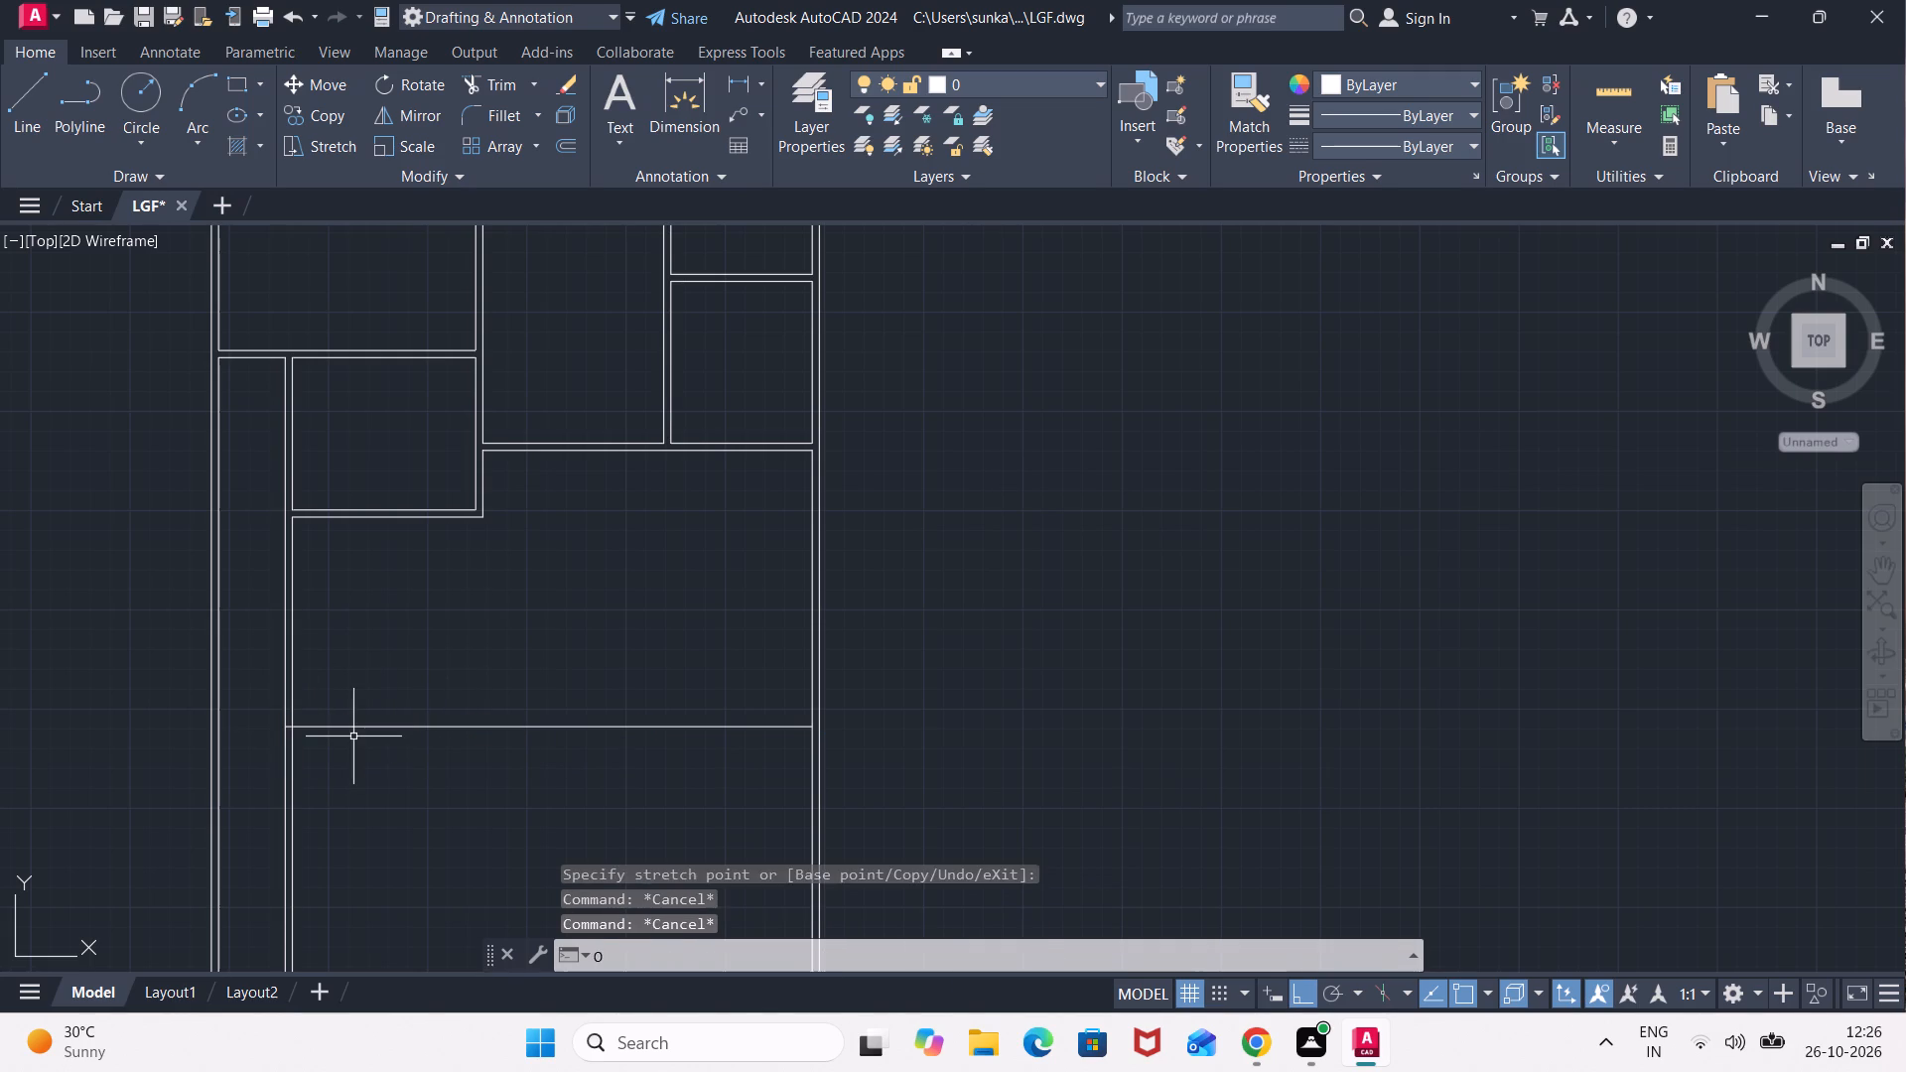
{"action": "key", "text": "Return"}
{"action": "type", "text": "4.5\""}
{"action": "key", "text": "Return"}
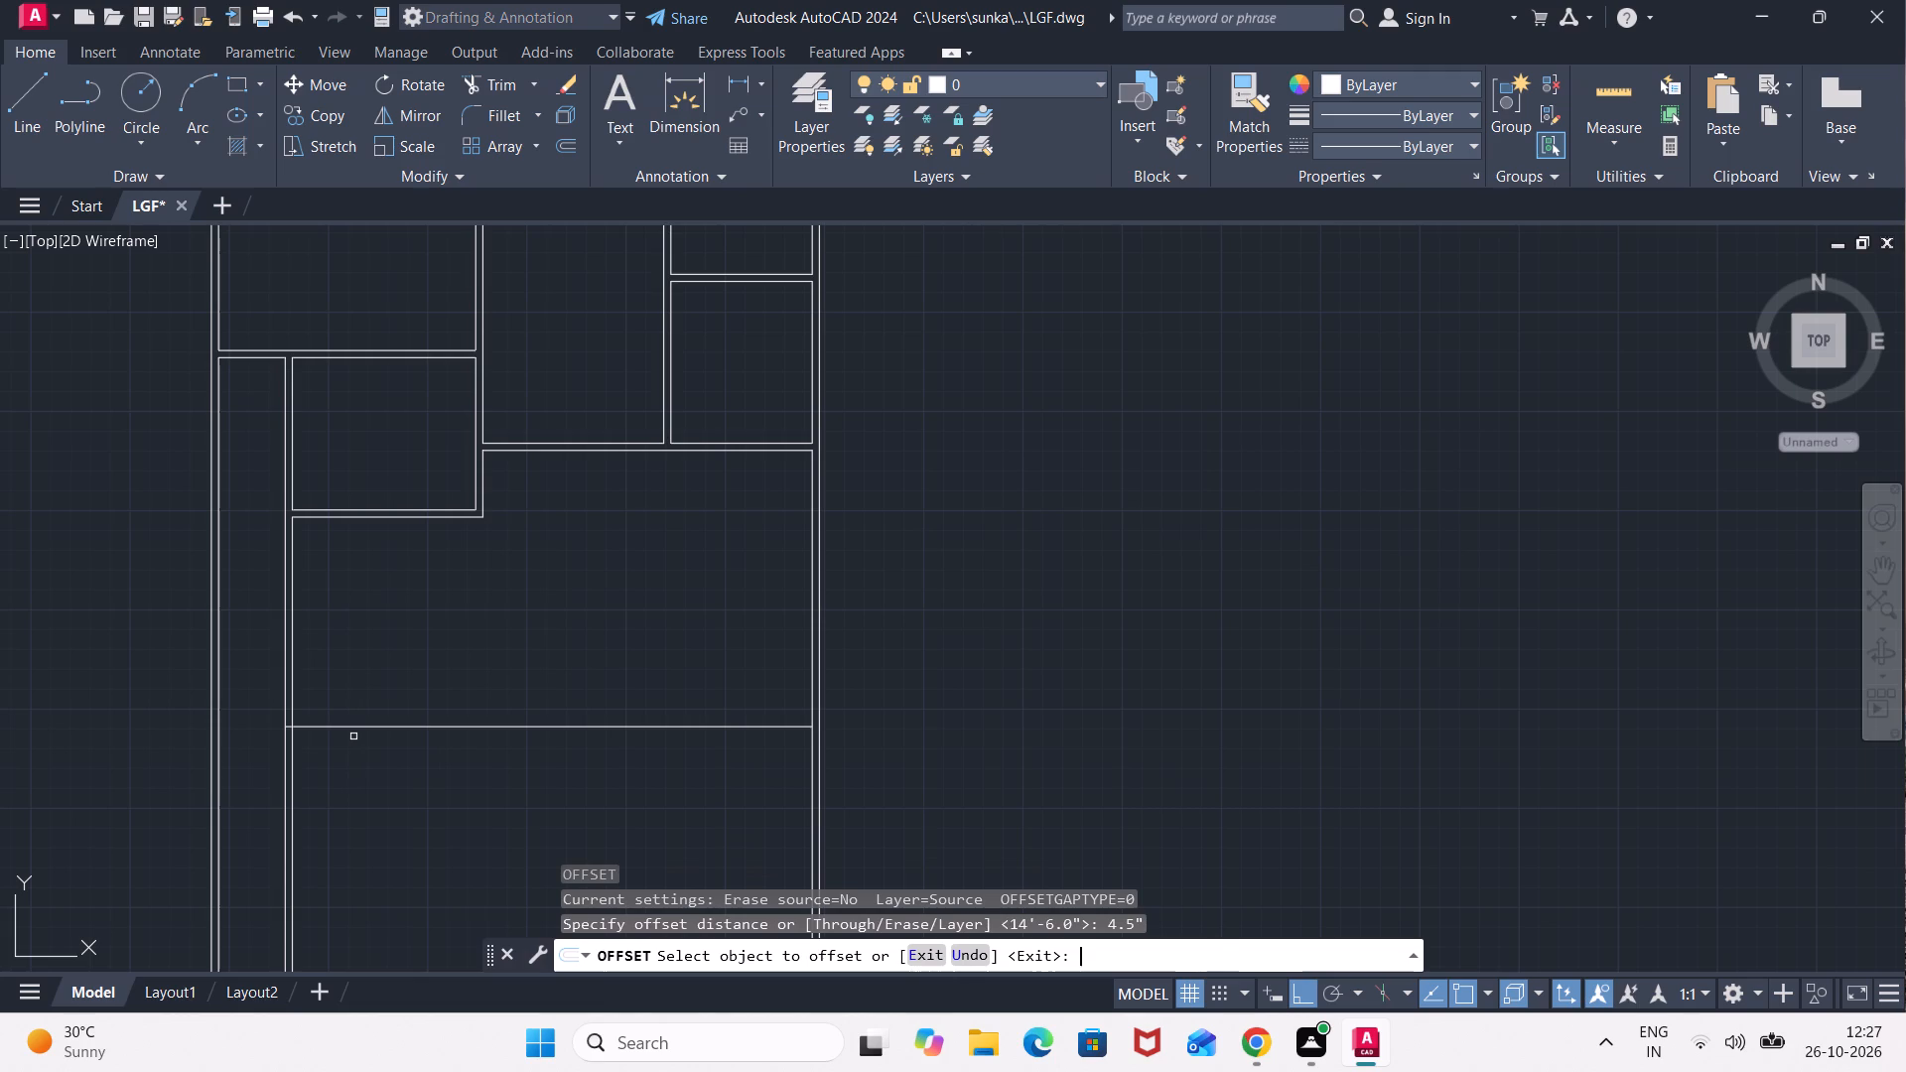
{"action": "left_click", "coordinate": [368, 723]}
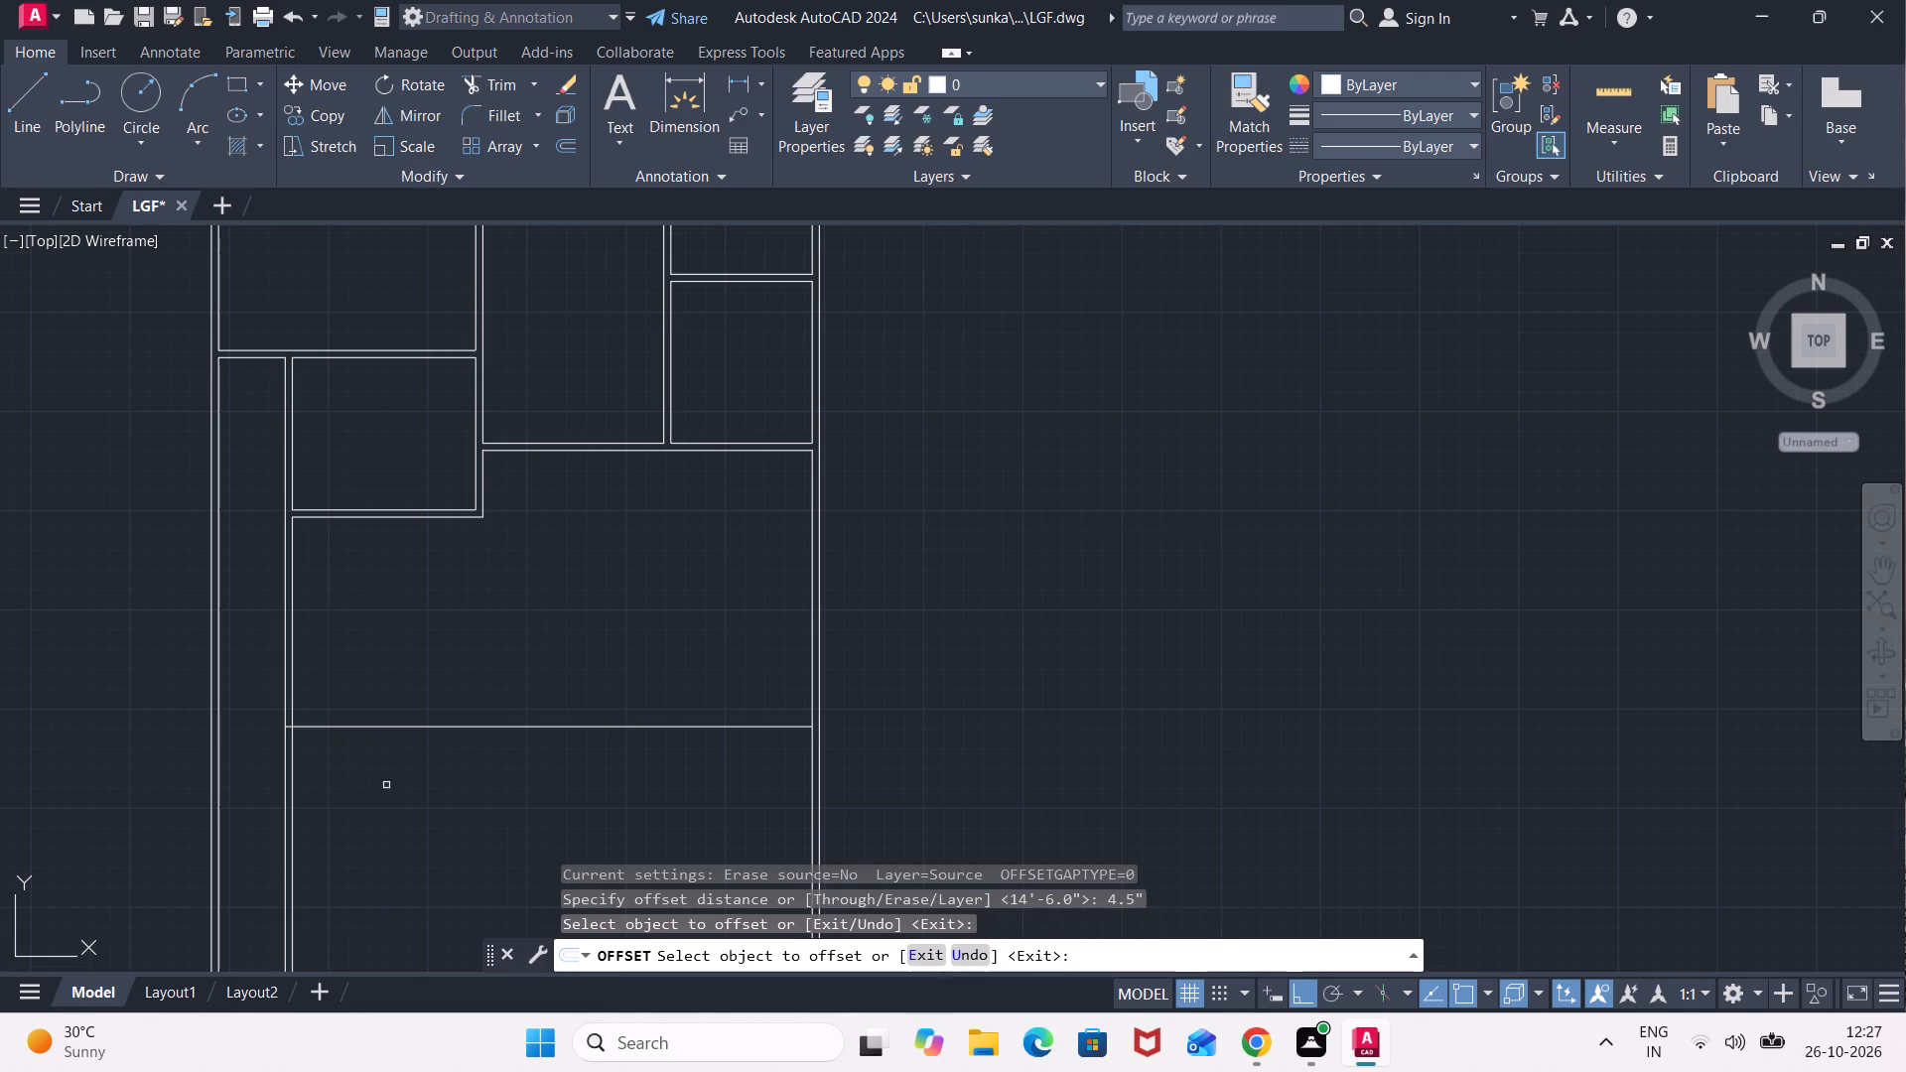
{"action": "left_click", "coordinate": [419, 724]}
{"action": "left_click", "coordinate": [423, 806]}
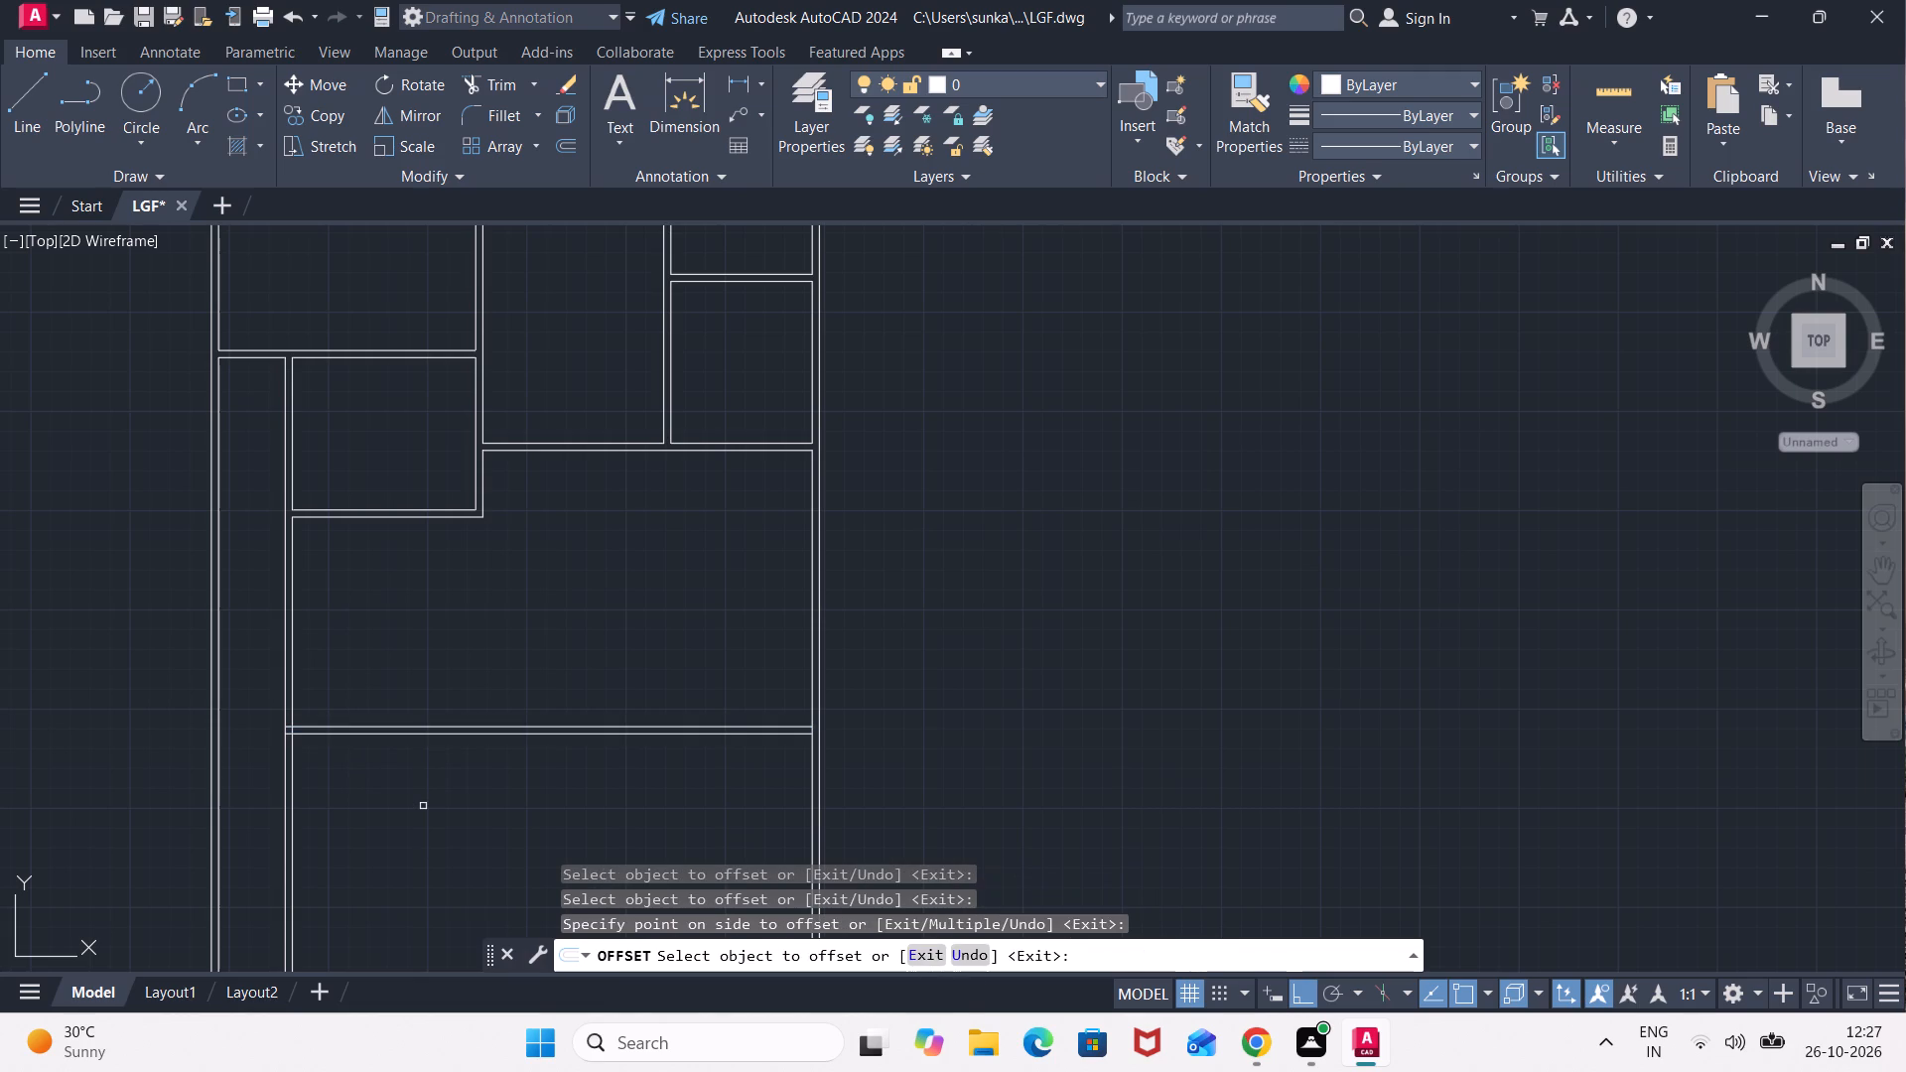
{"action": "key", "text": "Escape"}
Trim the outer wall's inner line between the new horizontal wall's two lines at its right end.
{"action": "type", "text": "TR"}
{"action": "key", "text": "Return"}
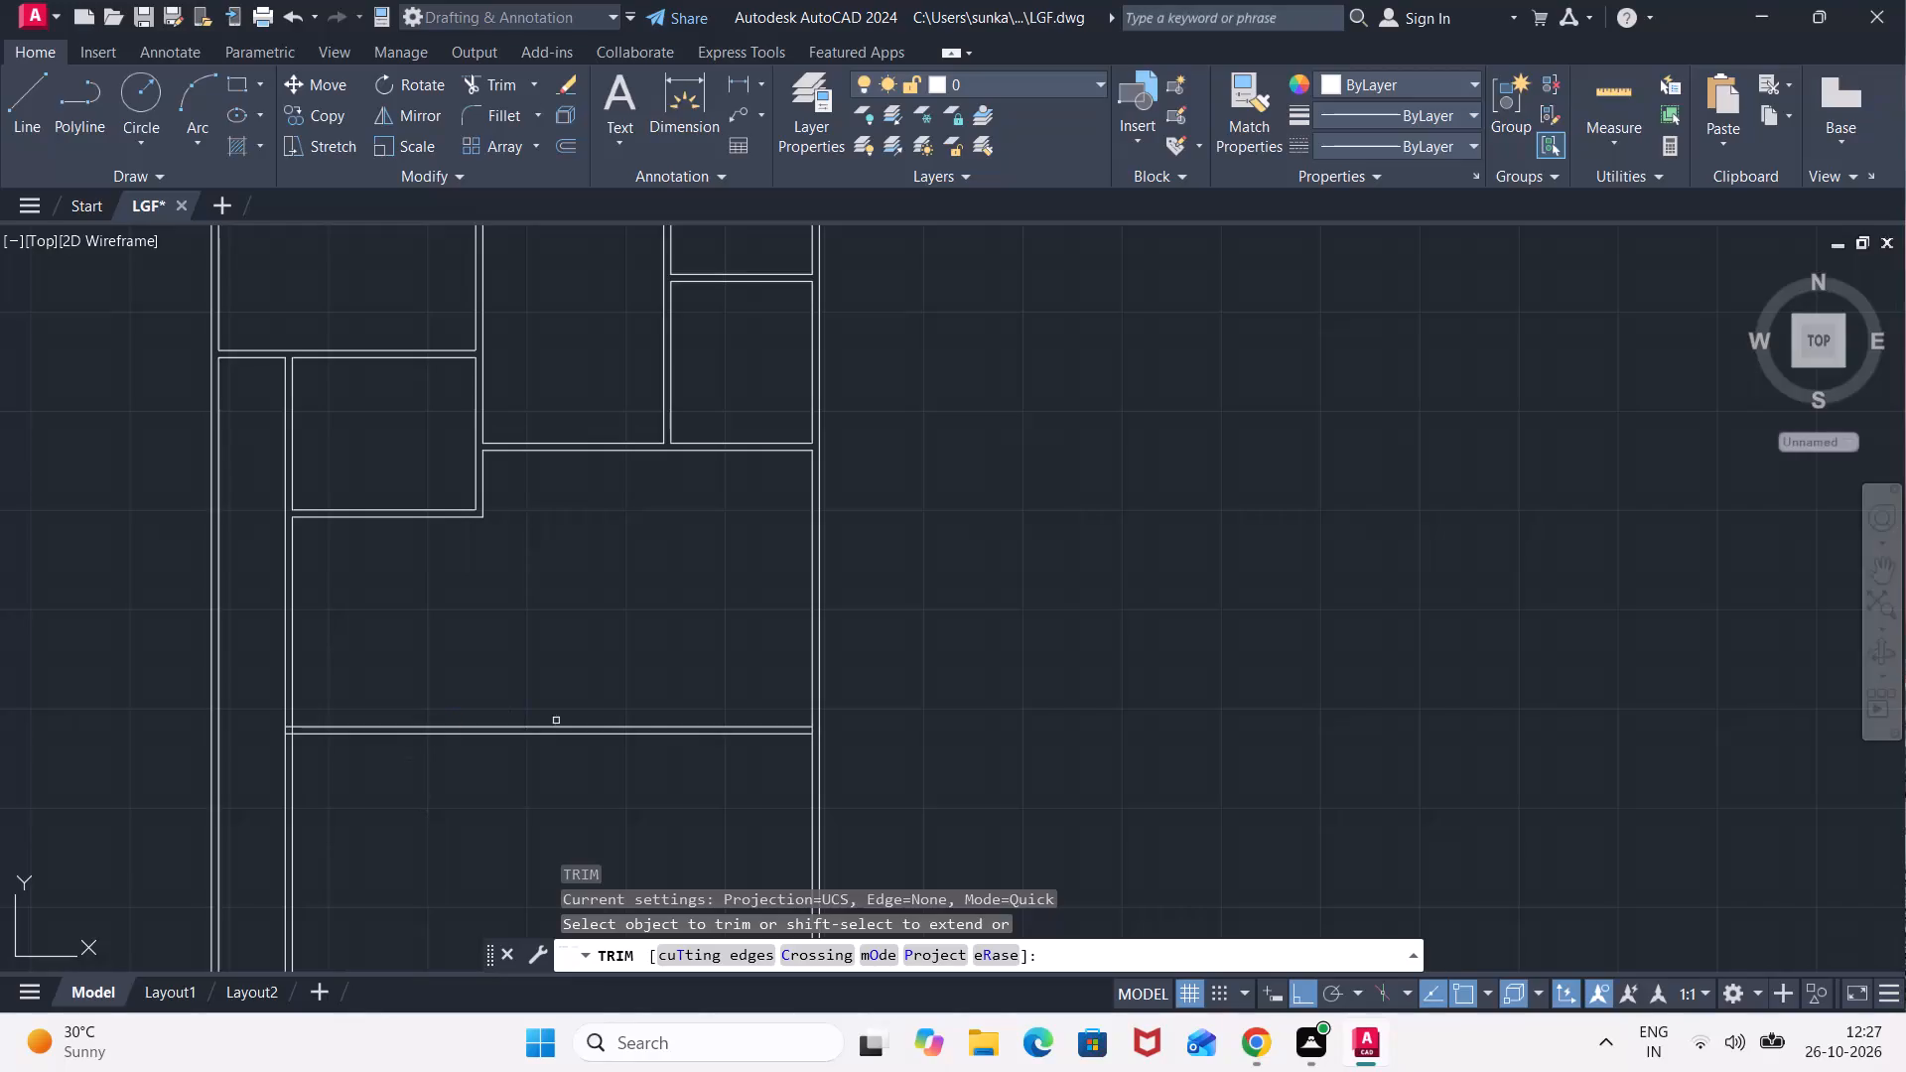
{"action": "scroll", "coordinate": [810, 749], "scroll_direction": "up", "scroll_amount": 3}
{"action": "left_click", "coordinate": [814, 707]}
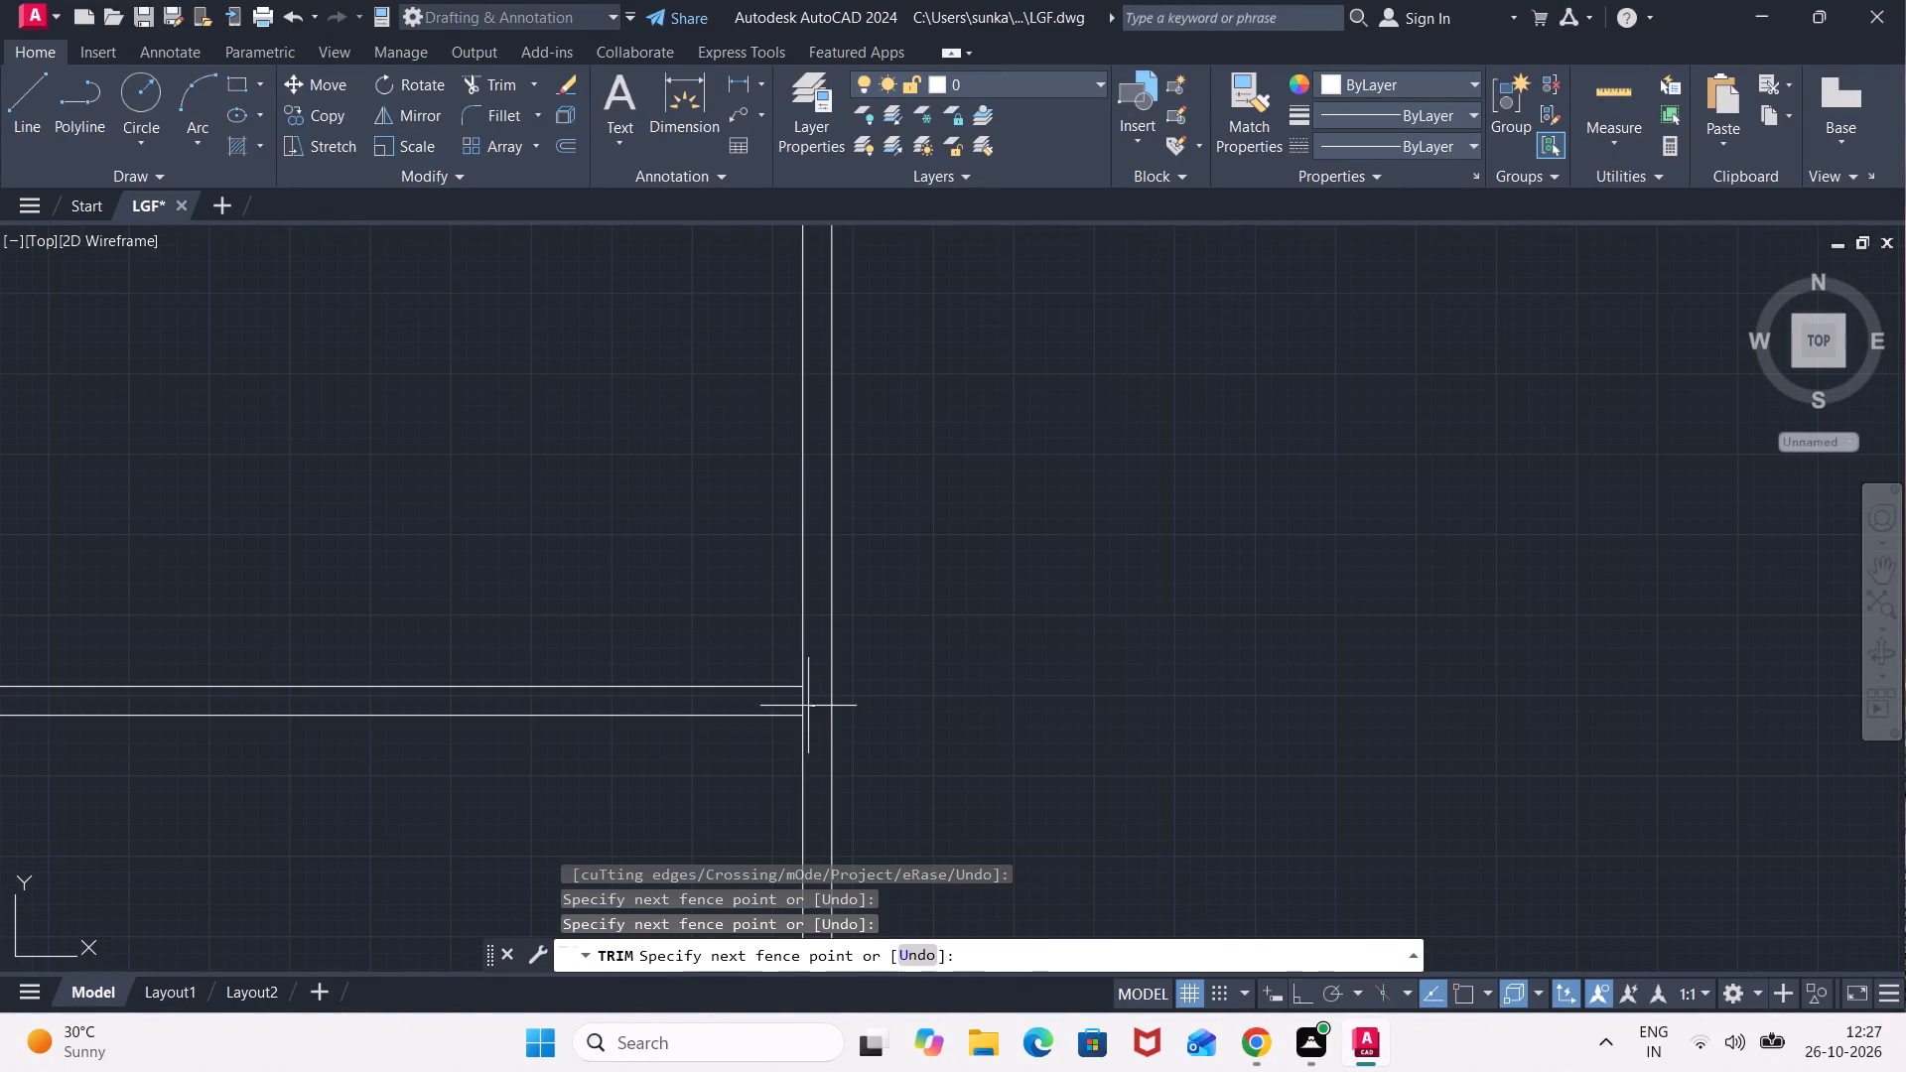
{"action": "left_click", "coordinate": [798, 703]}
Trim the vertical and horizontal line segments inside the new wall's left junction with the vertical partition, then end the Trim command.
{"action": "scroll", "coordinate": [717, 790], "scroll_direction": "down", "scroll_amount": 3}
{"action": "middle_click_drag", "start_coordinate": [372, 850], "coordinate": [630, 827]}
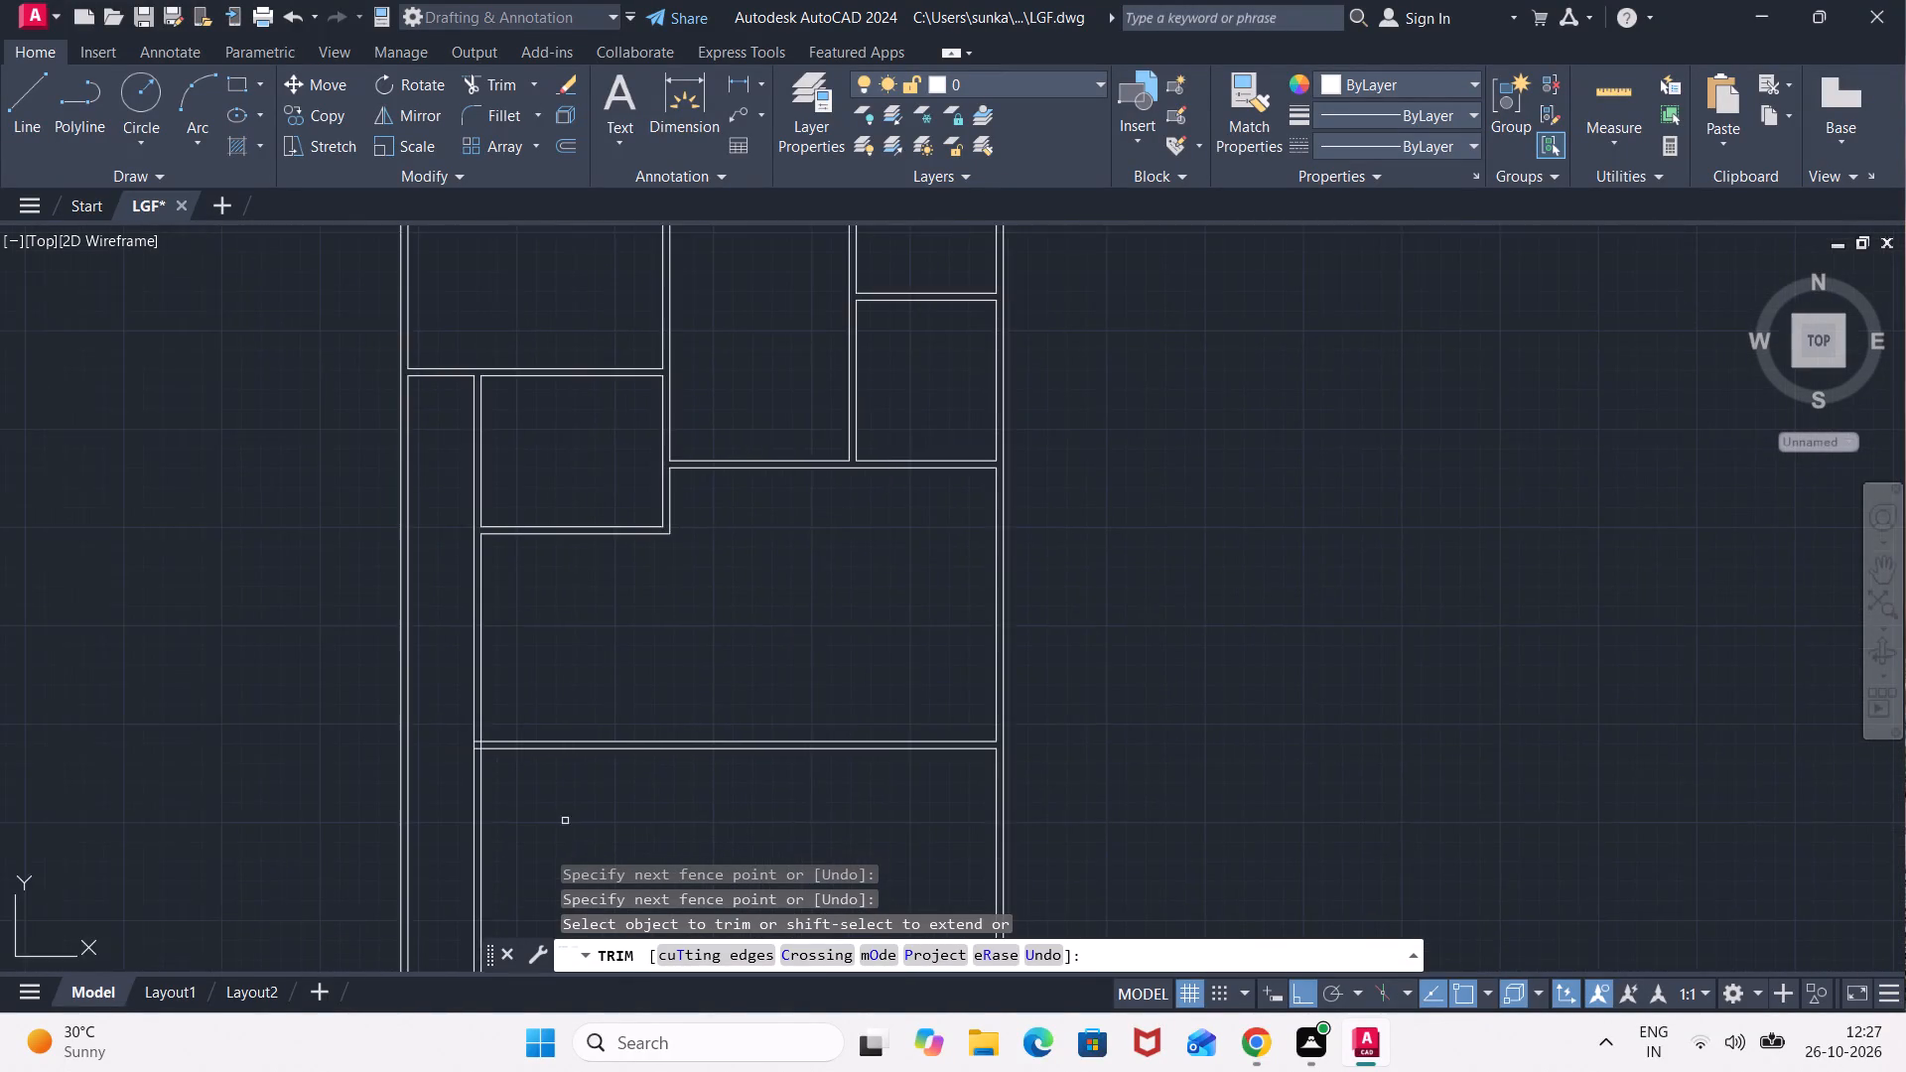
{"action": "scroll", "coordinate": [559, 818], "scroll_direction": "up", "scroll_amount": 3}
{"action": "middle_click_drag", "start_coordinate": [328, 663], "coordinate": [551, 690]}
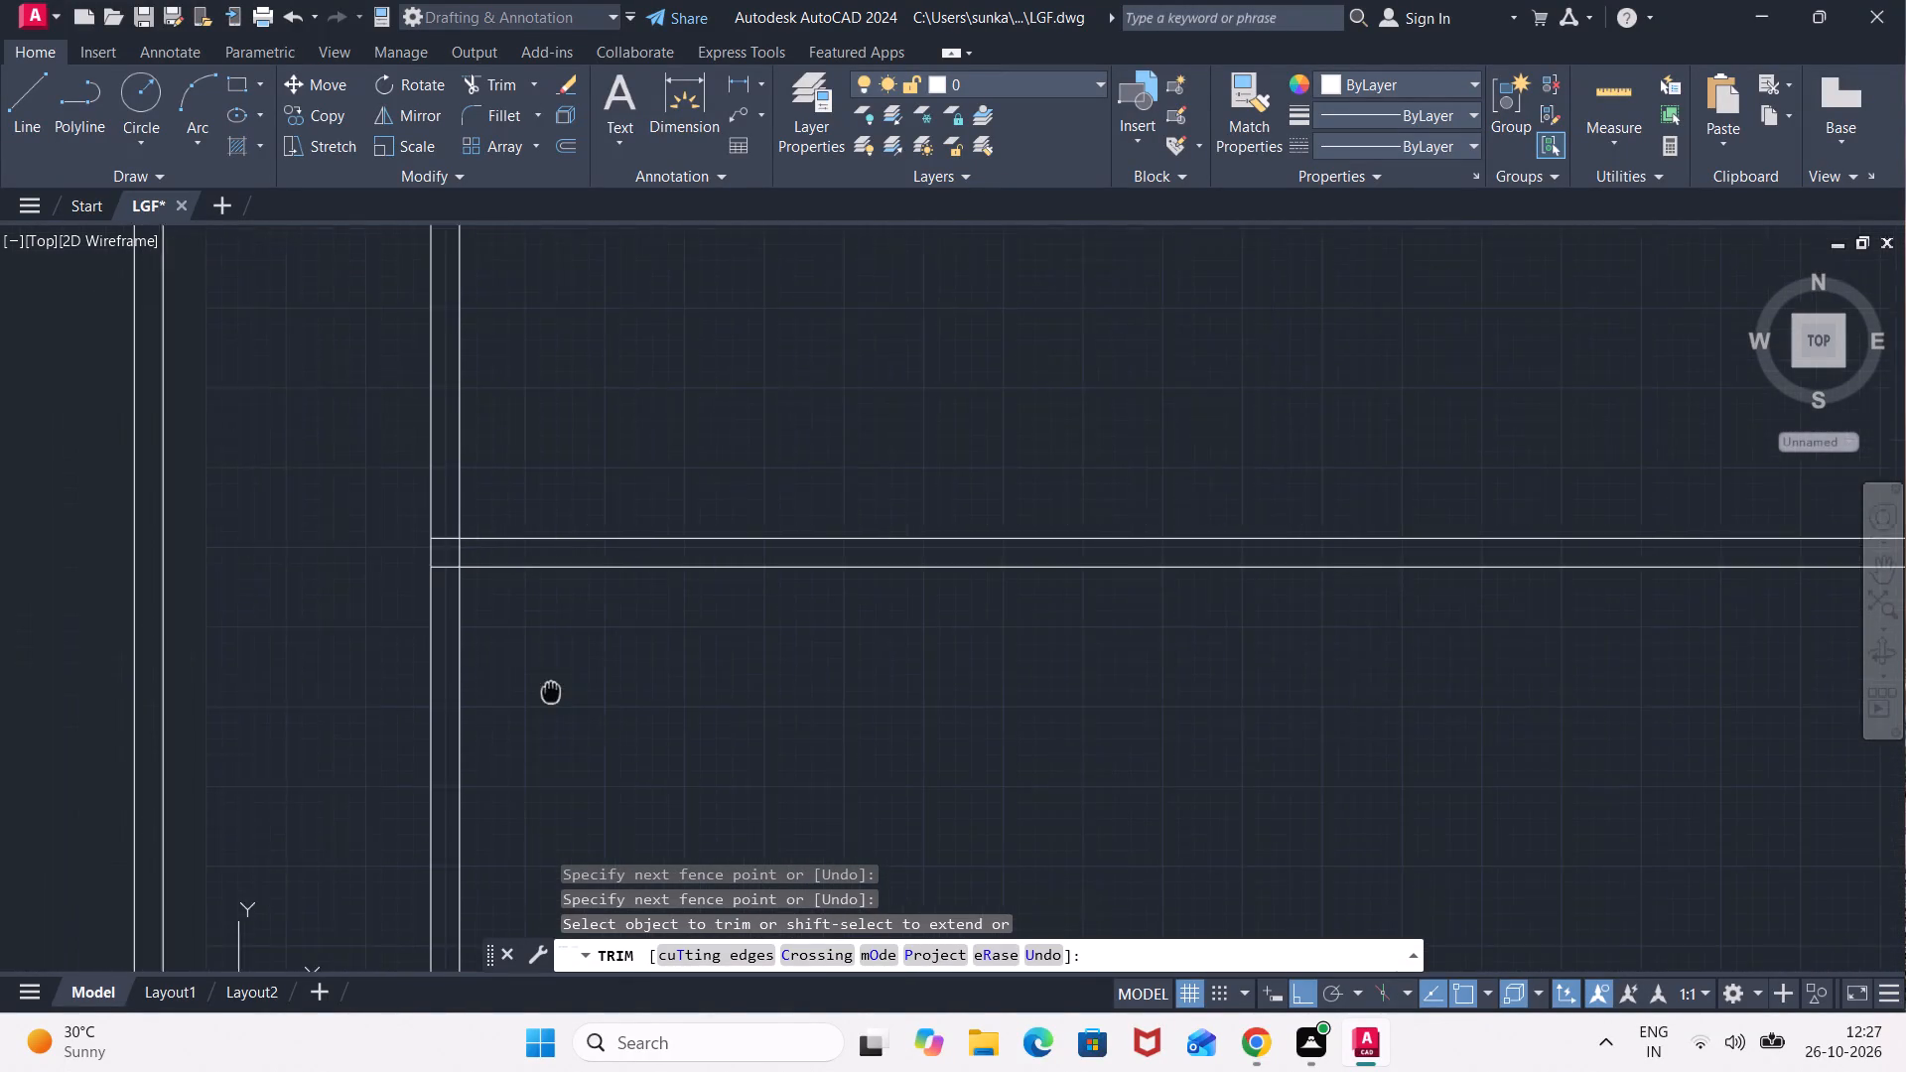
{"action": "middle_click_drag", "start_coordinate": [551, 690], "coordinate": [575, 698]}
{"action": "scroll", "coordinate": [501, 600], "scroll_direction": "up", "scroll_amount": 2}
{"action": "left_click_drag", "start_coordinate": [475, 511], "coordinate": [454, 509]}
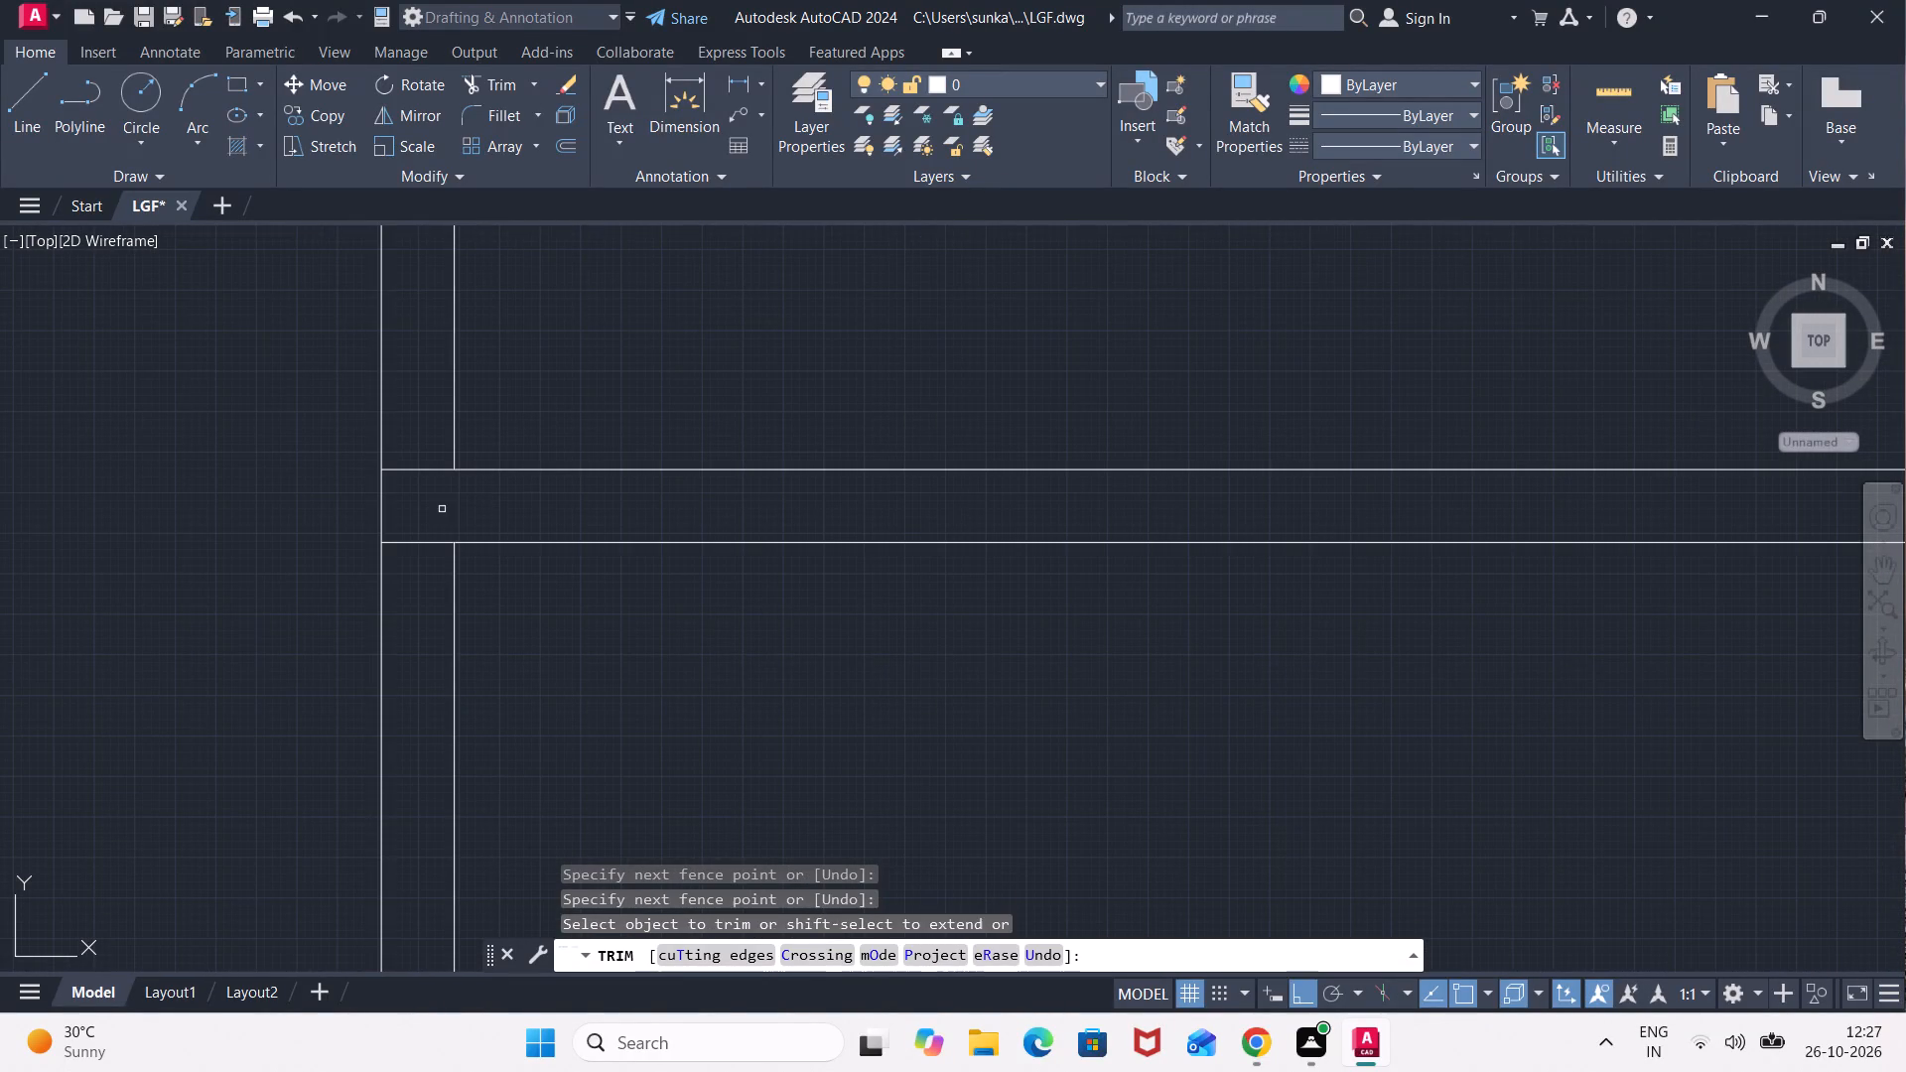
{"action": "left_click_drag", "start_coordinate": [419, 562], "coordinate": [416, 549]}
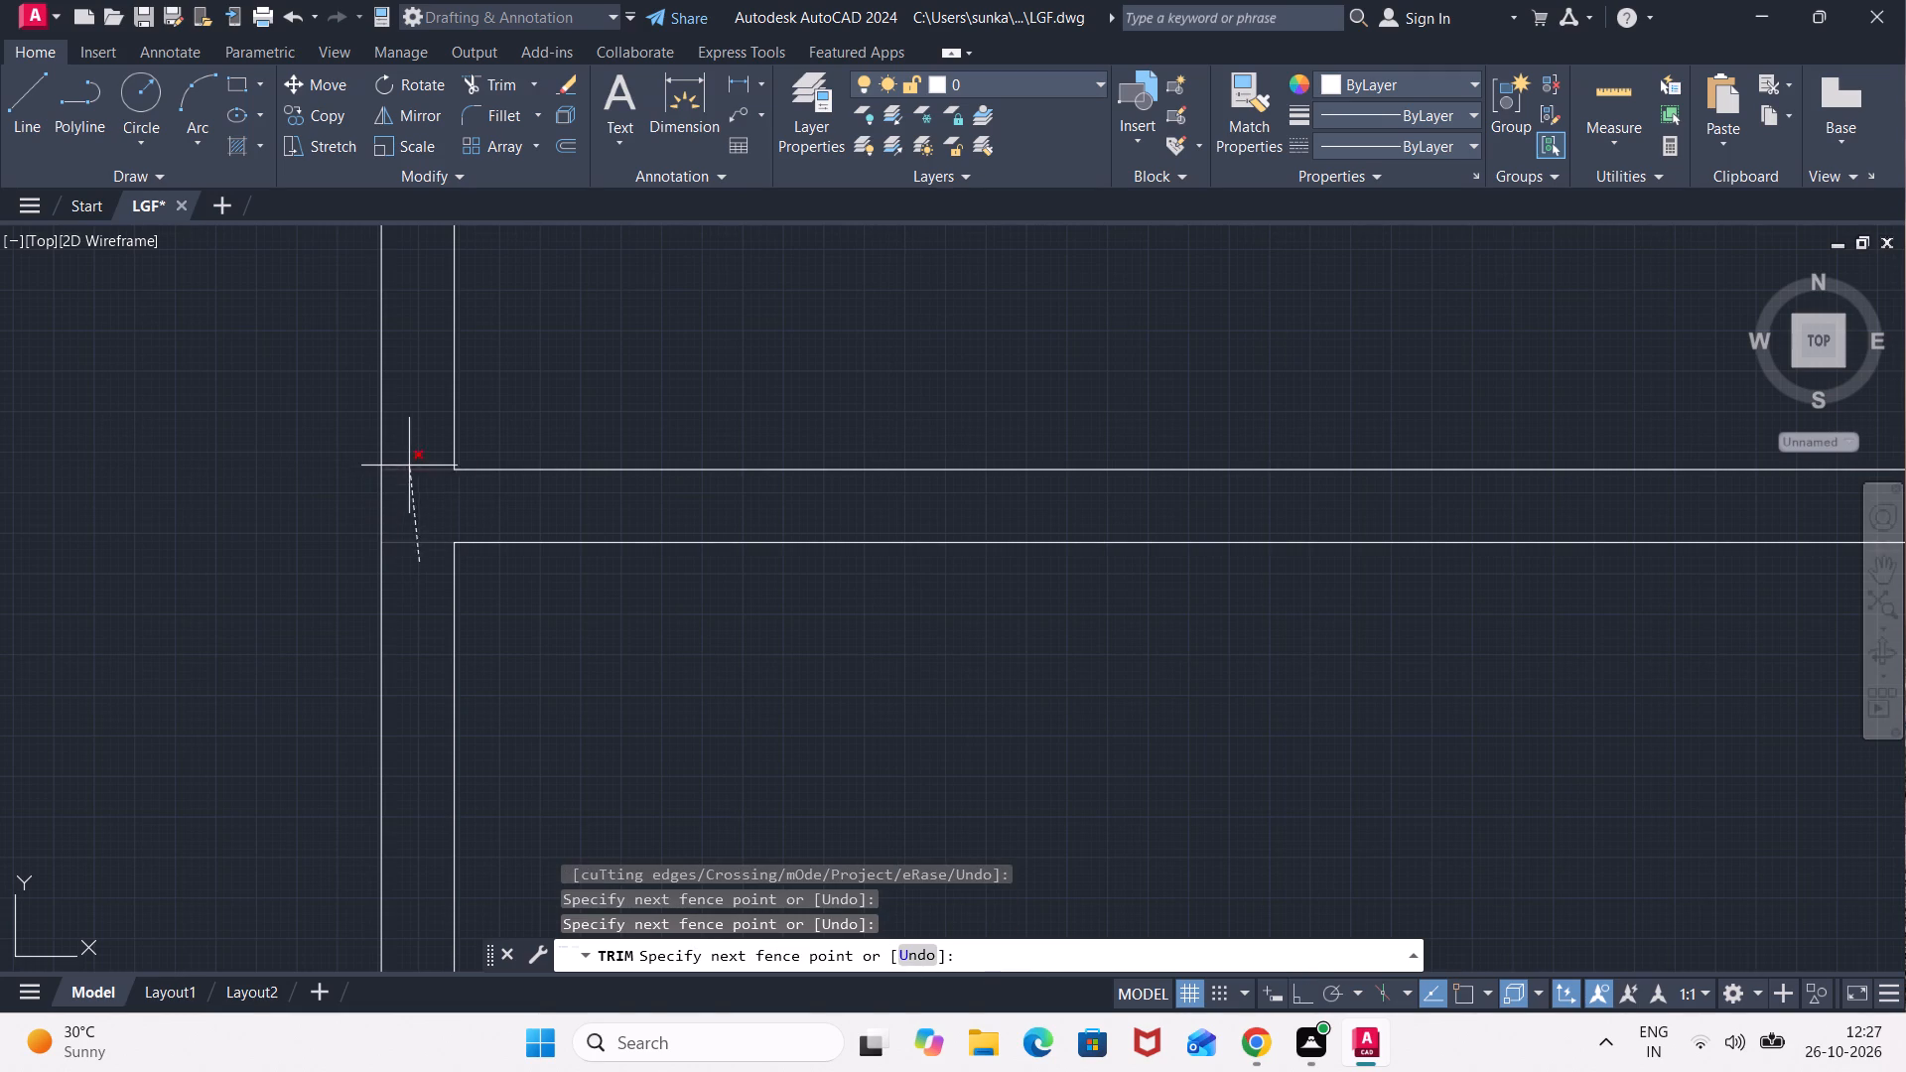
{"action": "left_click", "coordinate": [409, 464]}
{"action": "scroll", "coordinate": [741, 651], "scroll_direction": "down", "scroll_amount": 2}
{"action": "scroll", "coordinate": [1091, 765], "scroll_direction": "down", "scroll_amount": 3}
{"action": "middle_click_drag", "start_coordinate": [1193, 773], "coordinate": [1190, 773]}
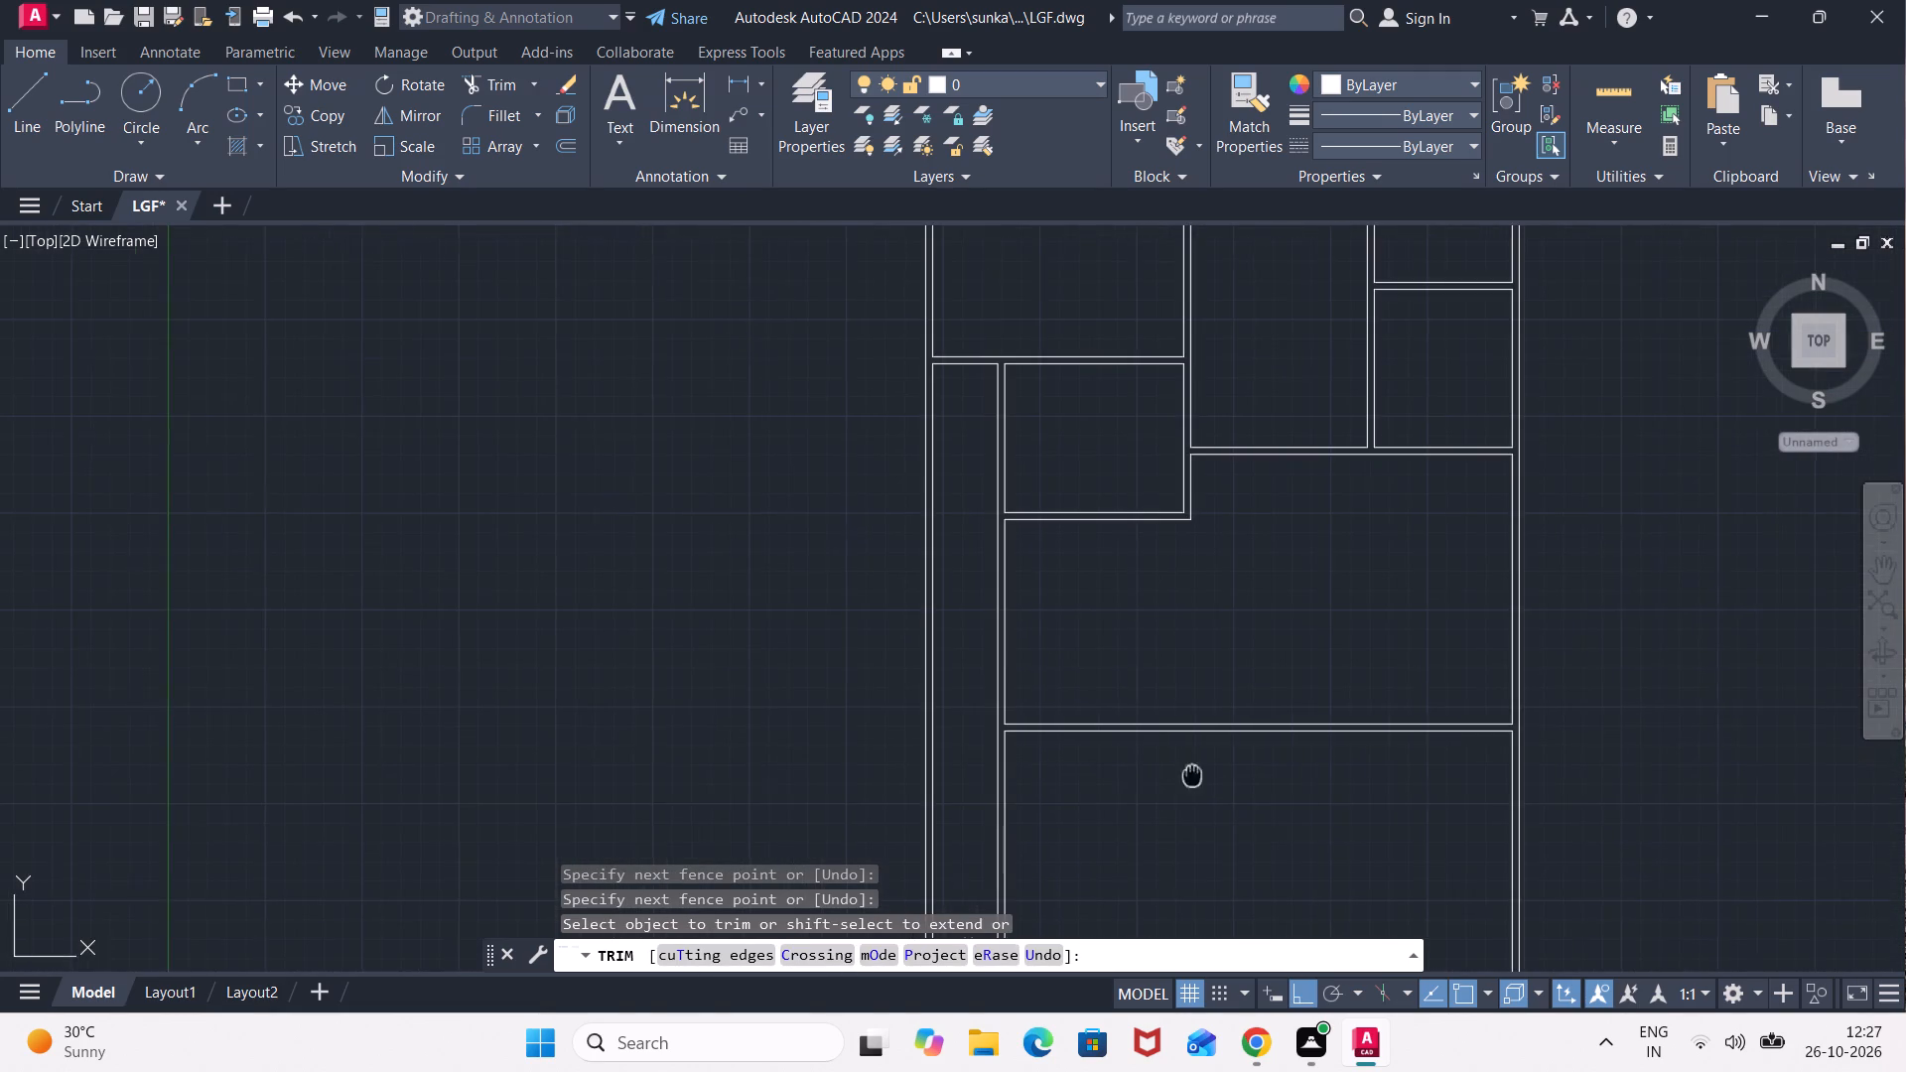
{"action": "middle_click_drag", "start_coordinate": [1190, 773], "coordinate": [910, 814]}
{"action": "key", "text": "Escape"}
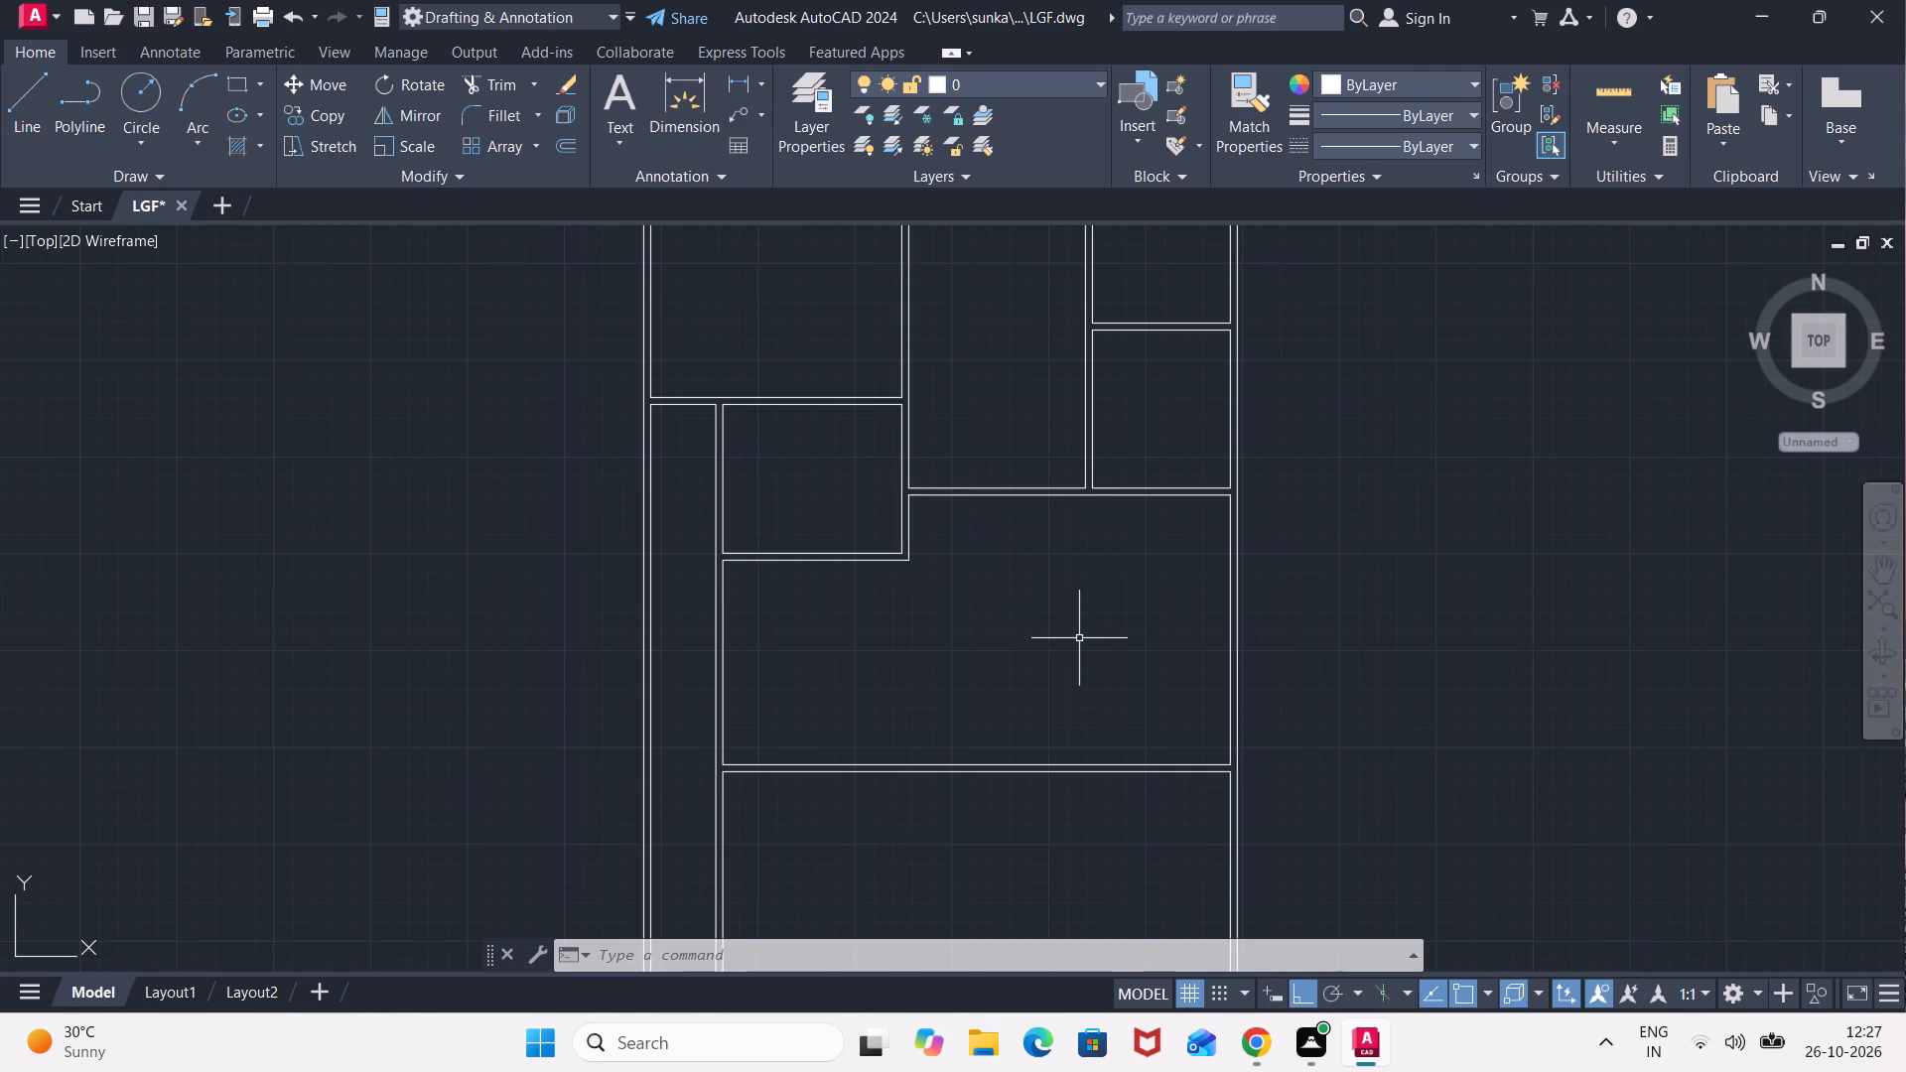
Offset the right outer wall's inner line 12'2" to the left inside the large middle room.
{"action": "key", "text": "o"}
{"action": "key", "text": "Return"}
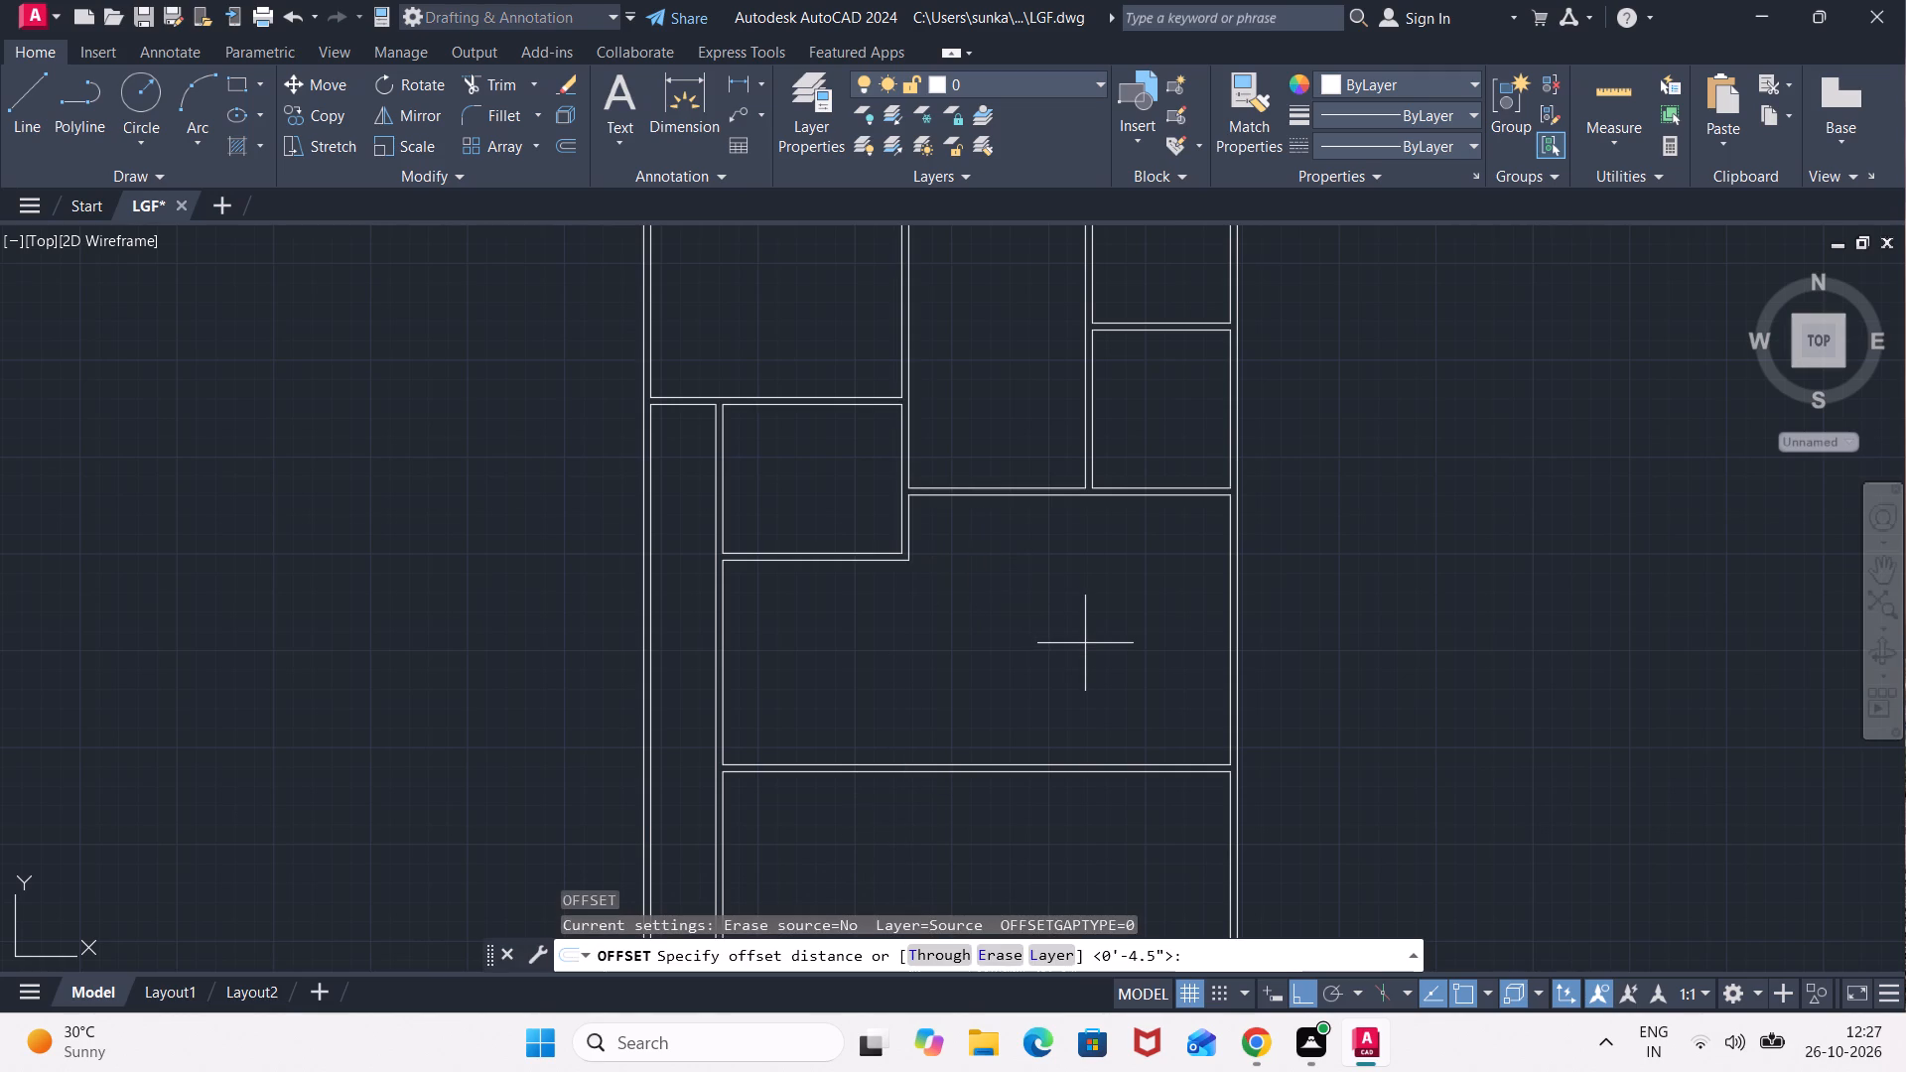
{"action": "type", "text": "12'"}
{"action": "type", "text": "2\""}
{"action": "key", "text": "Return"}
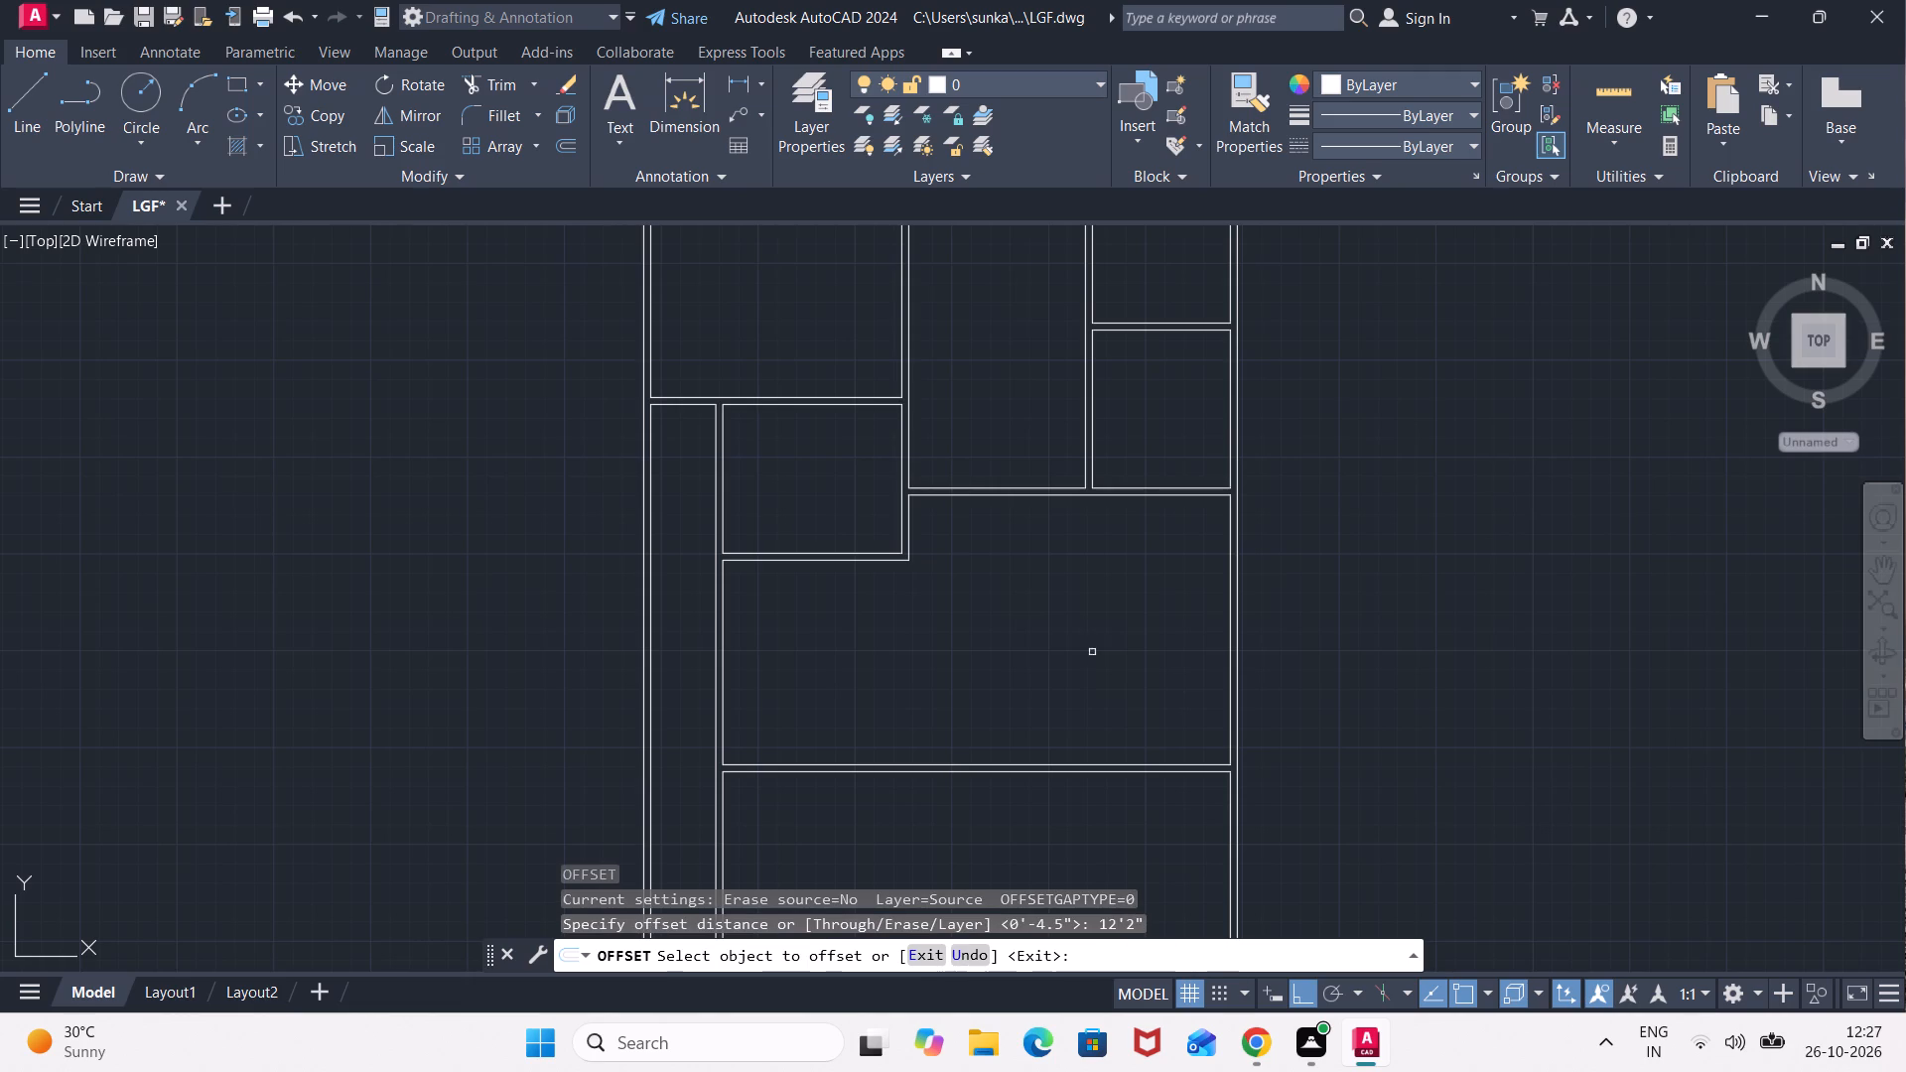
{"action": "left_click", "coordinate": [1228, 671]}
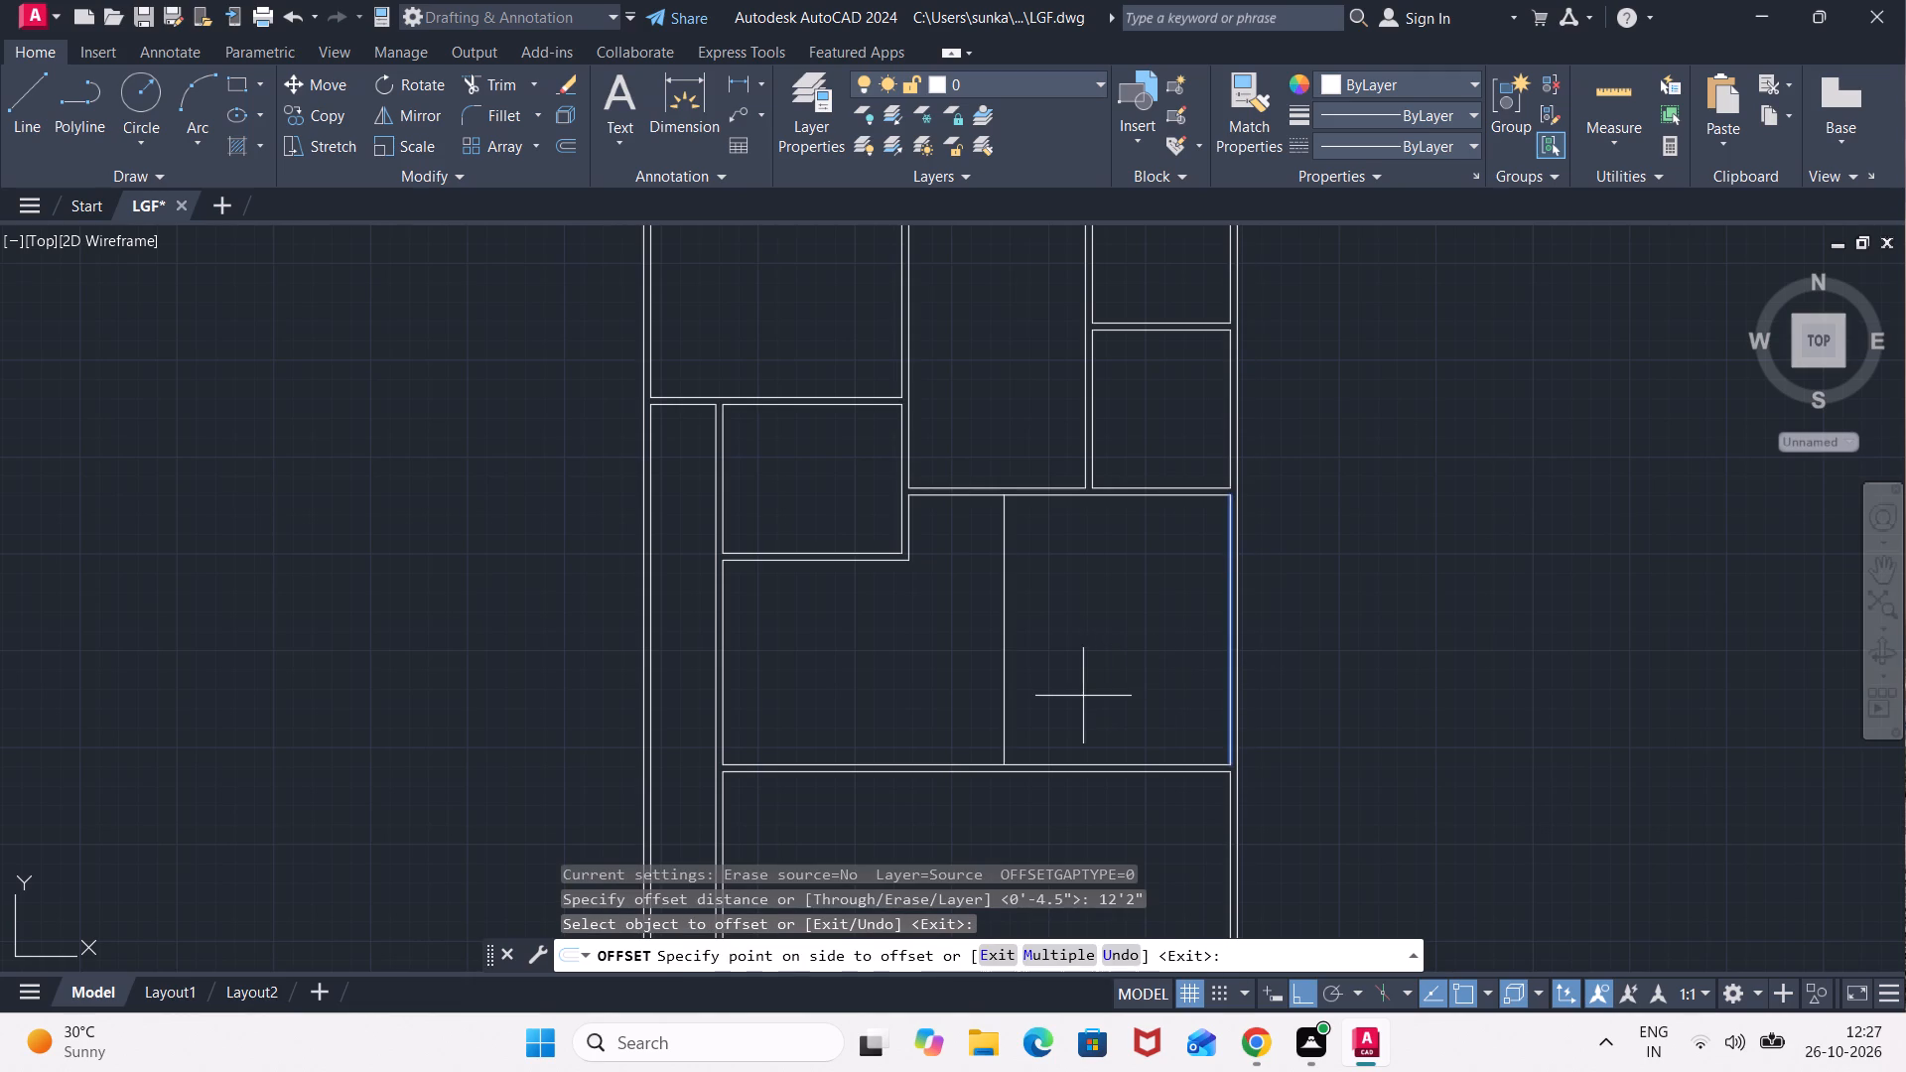
{"action": "left_click", "coordinate": [1082, 696]}
{"action": "key", "text": "space"}
Offset the new vertical line 4.5" to the left to form the partition's thickness.
{"action": "key", "text": "space"}
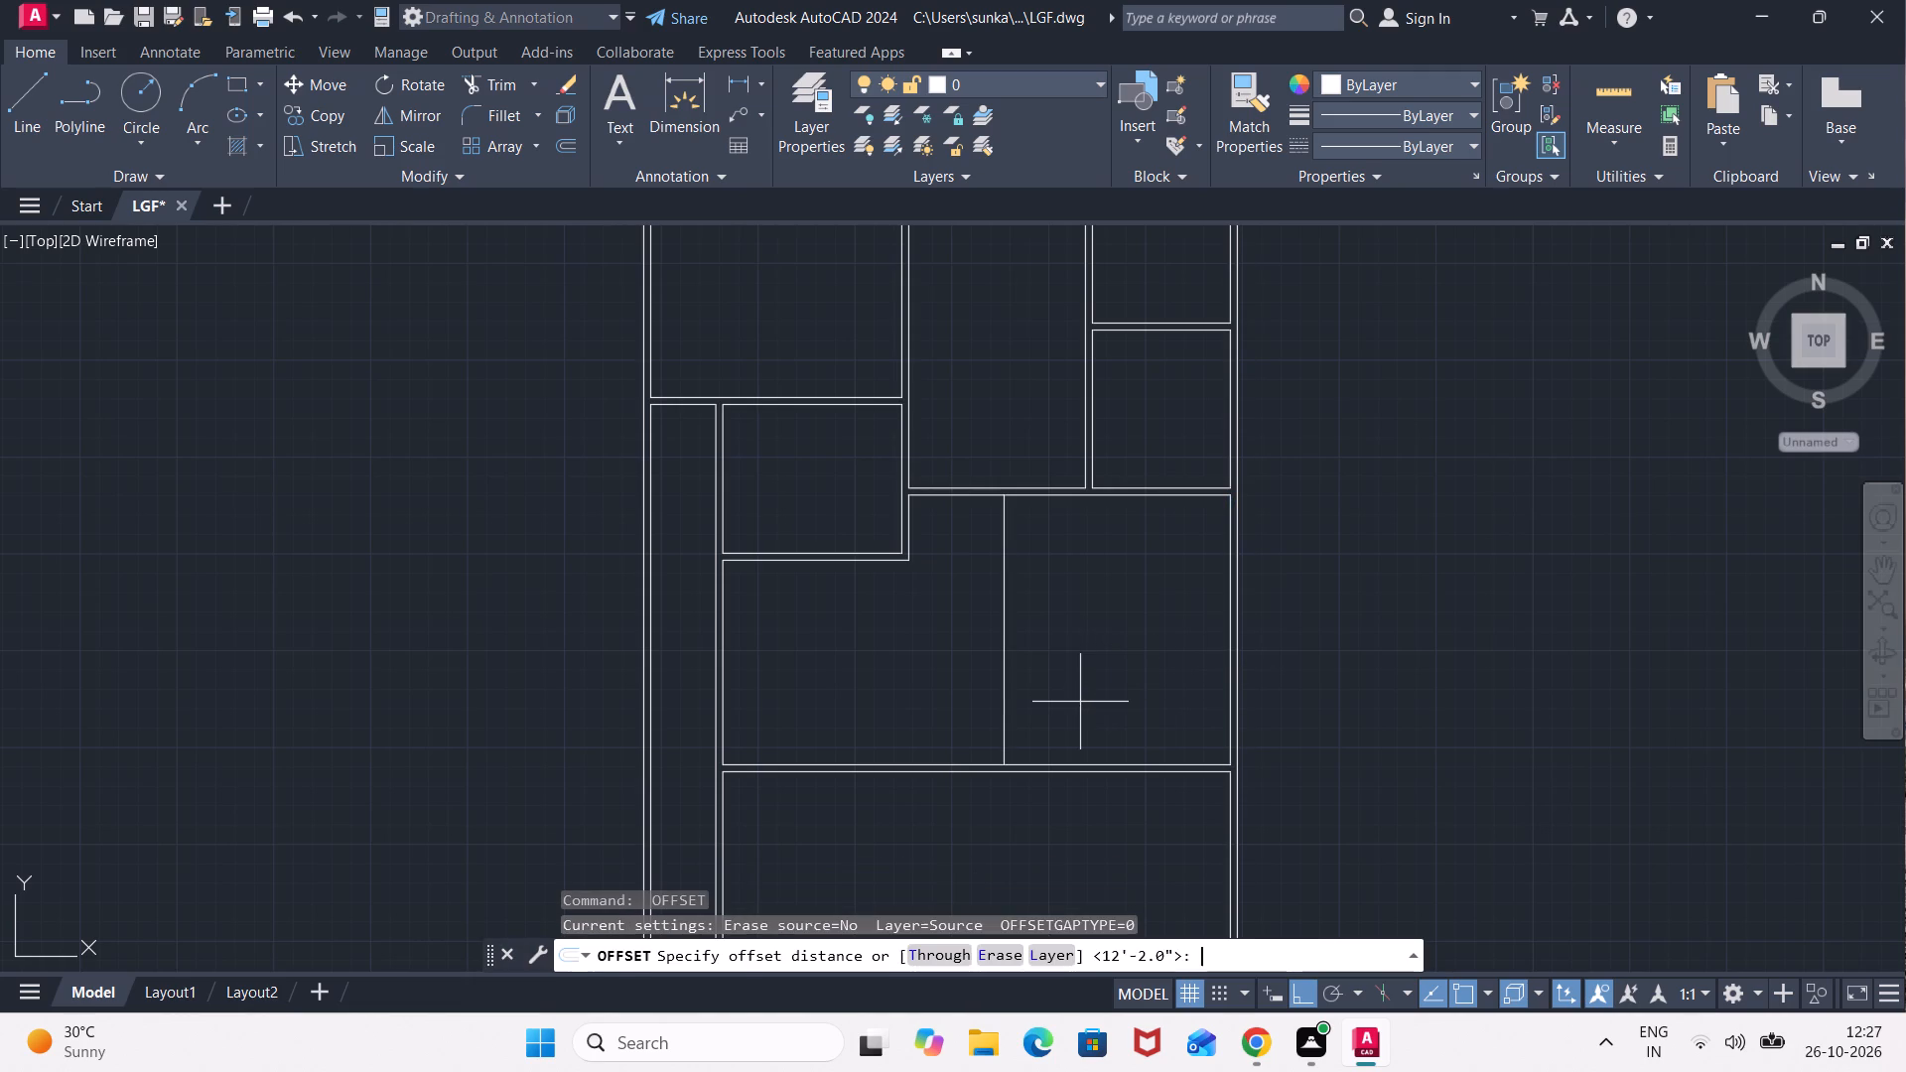
{"action": "key", "text": "4"}
{"action": "type", "text": ".5\""}
{"action": "key", "text": "Return"}
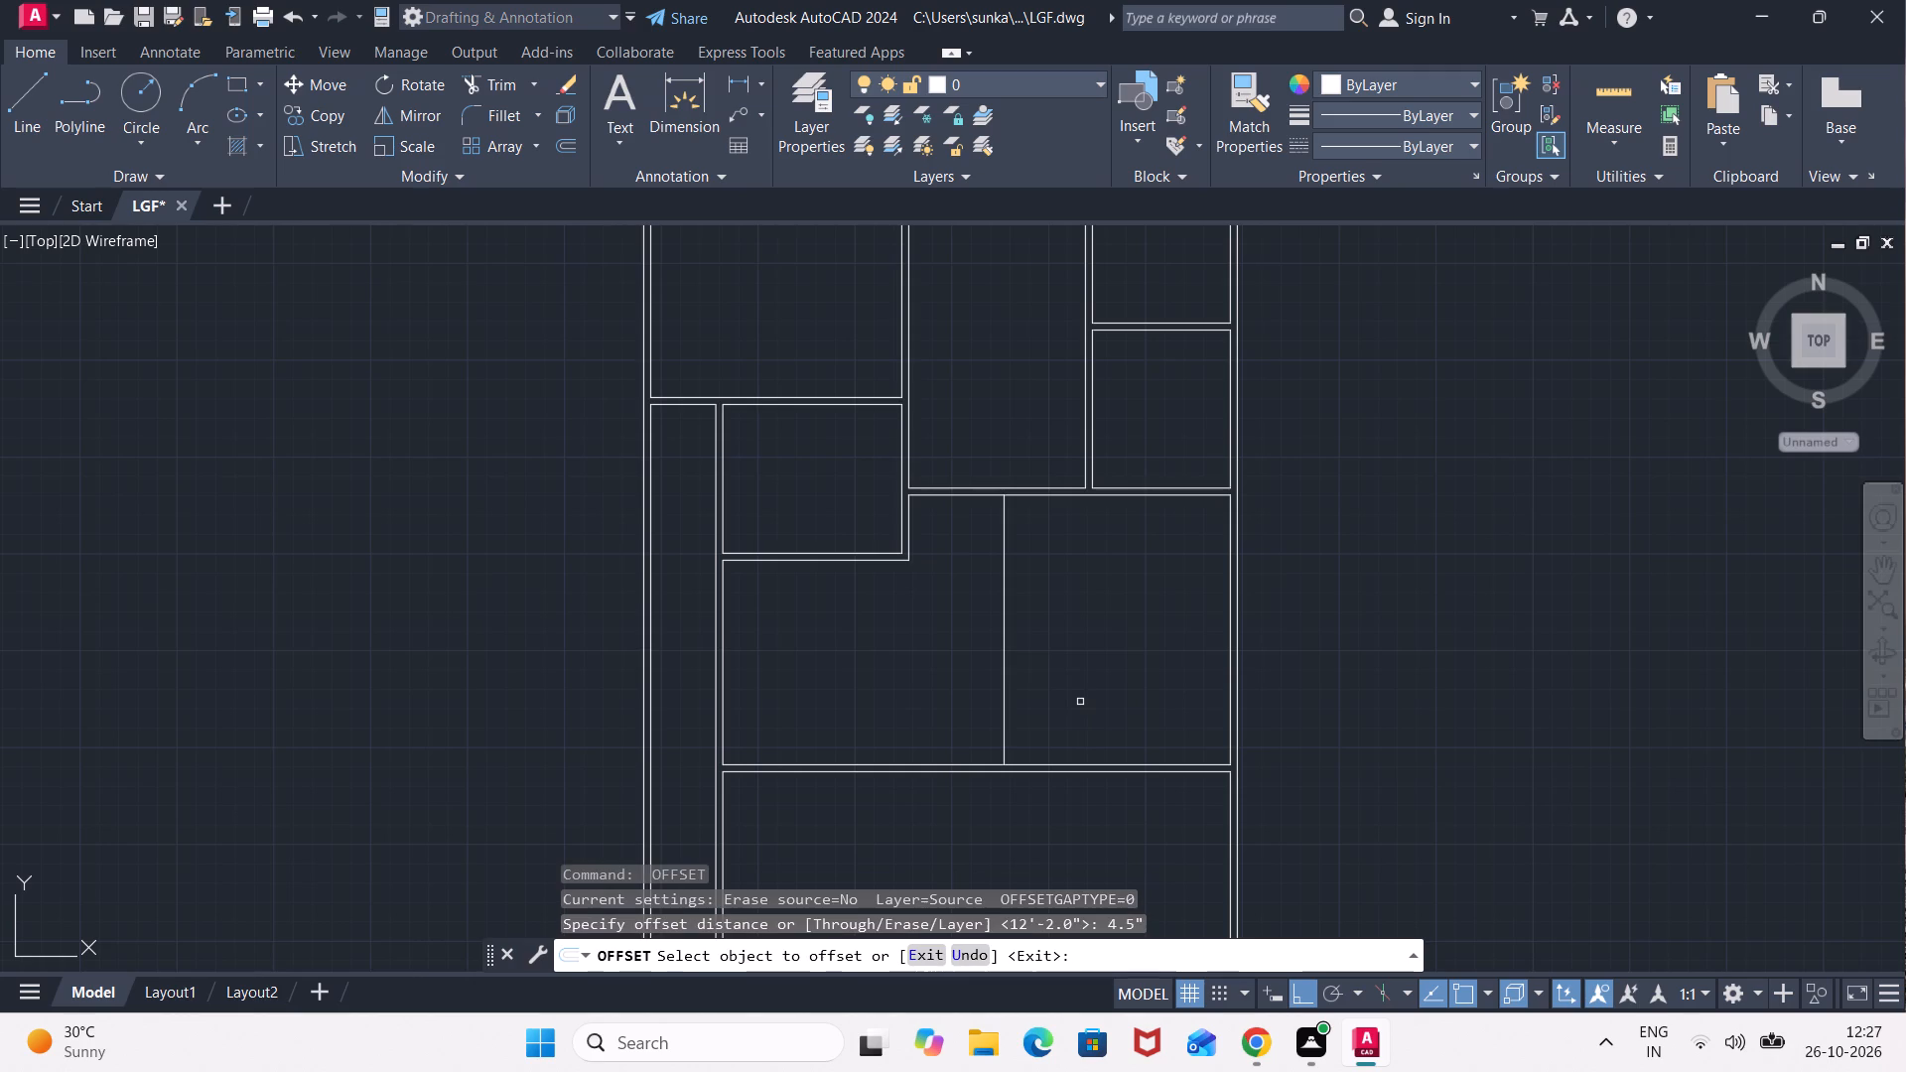
{"action": "scroll", "coordinate": [1079, 702], "scroll_direction": "up", "scroll_amount": 1}
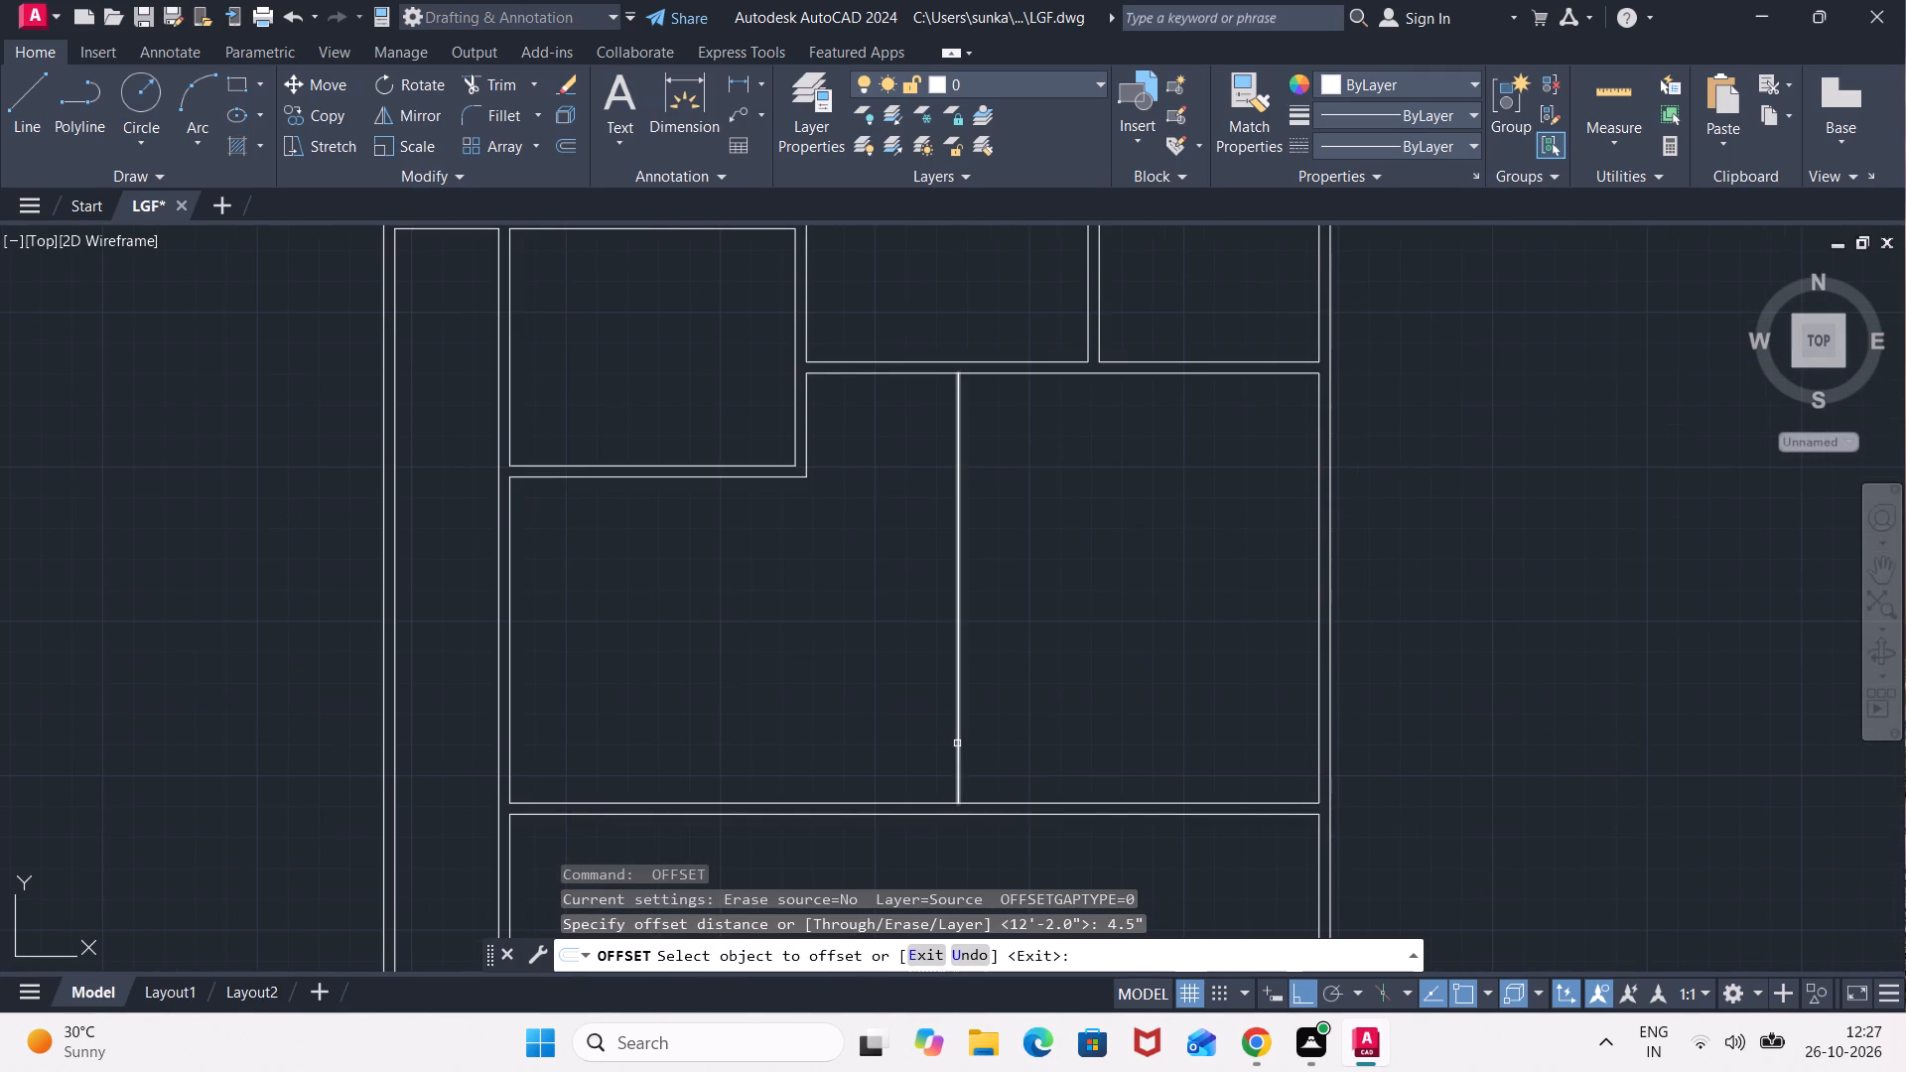
{"action": "left_click", "coordinate": [957, 743]}
{"action": "left_click", "coordinate": [935, 743]}
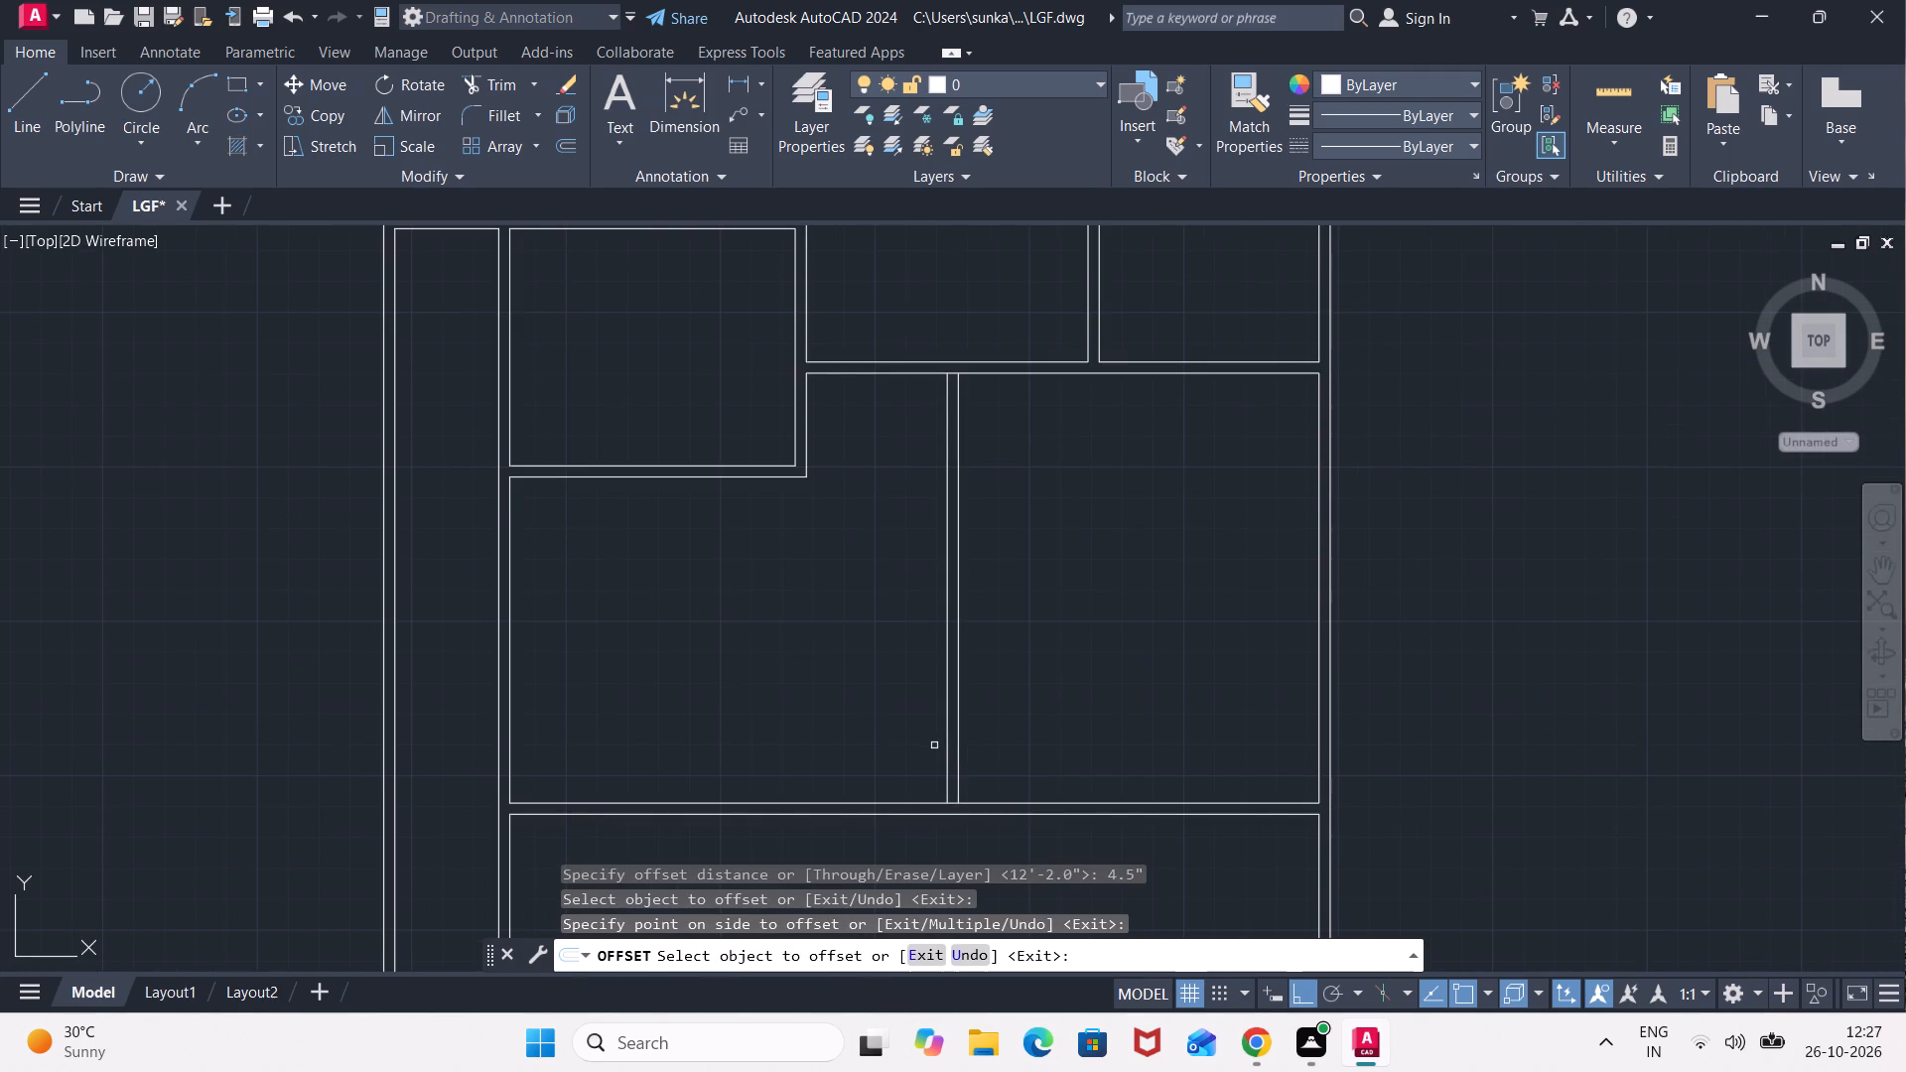
{"action": "key", "text": "Escape"}
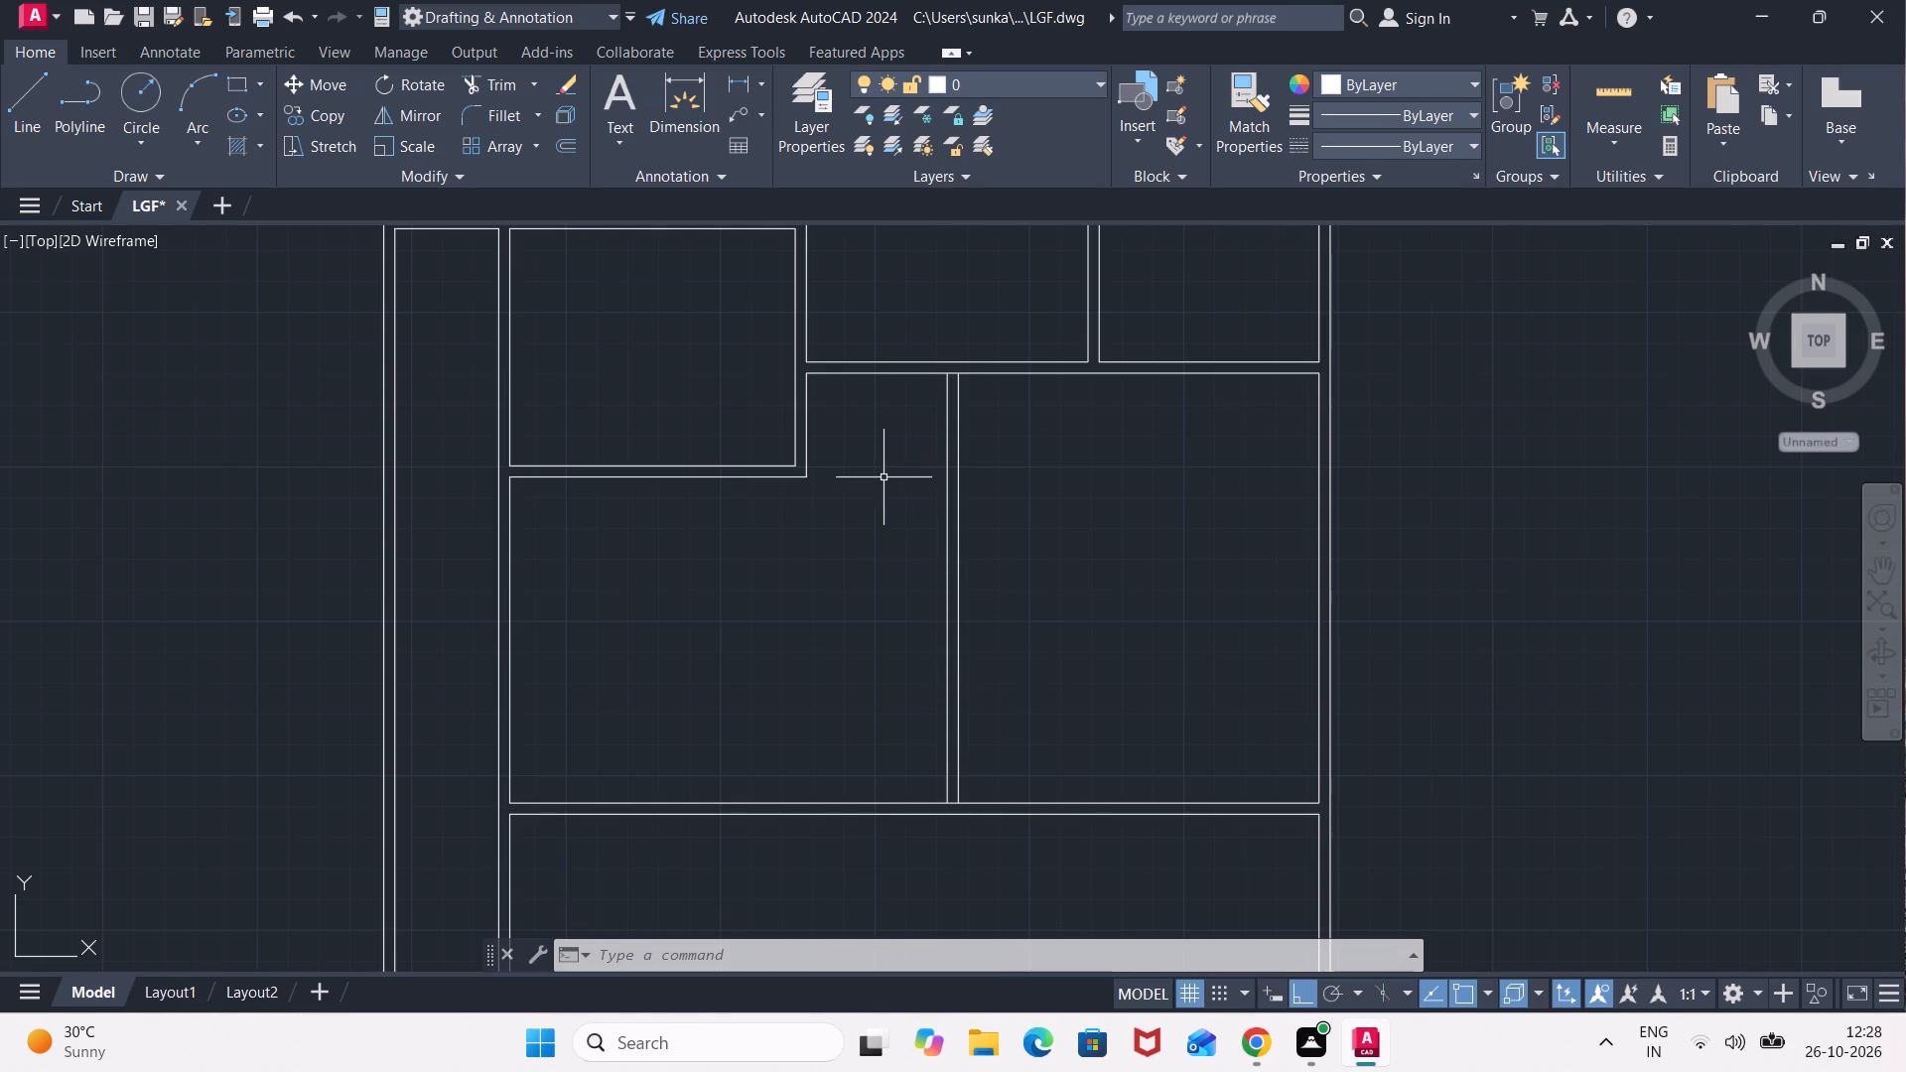
Stretch the top ends of both new partition lines up to the upper line of the horizontal wall above.
{"action": "scroll", "coordinate": [878, 469], "scroll_direction": "up", "scroll_amount": 1}
{"action": "scroll", "coordinate": [856, 462], "scroll_direction": "down", "scroll_amount": 2}
{"action": "middle_click", "coordinate": [937, 421]}
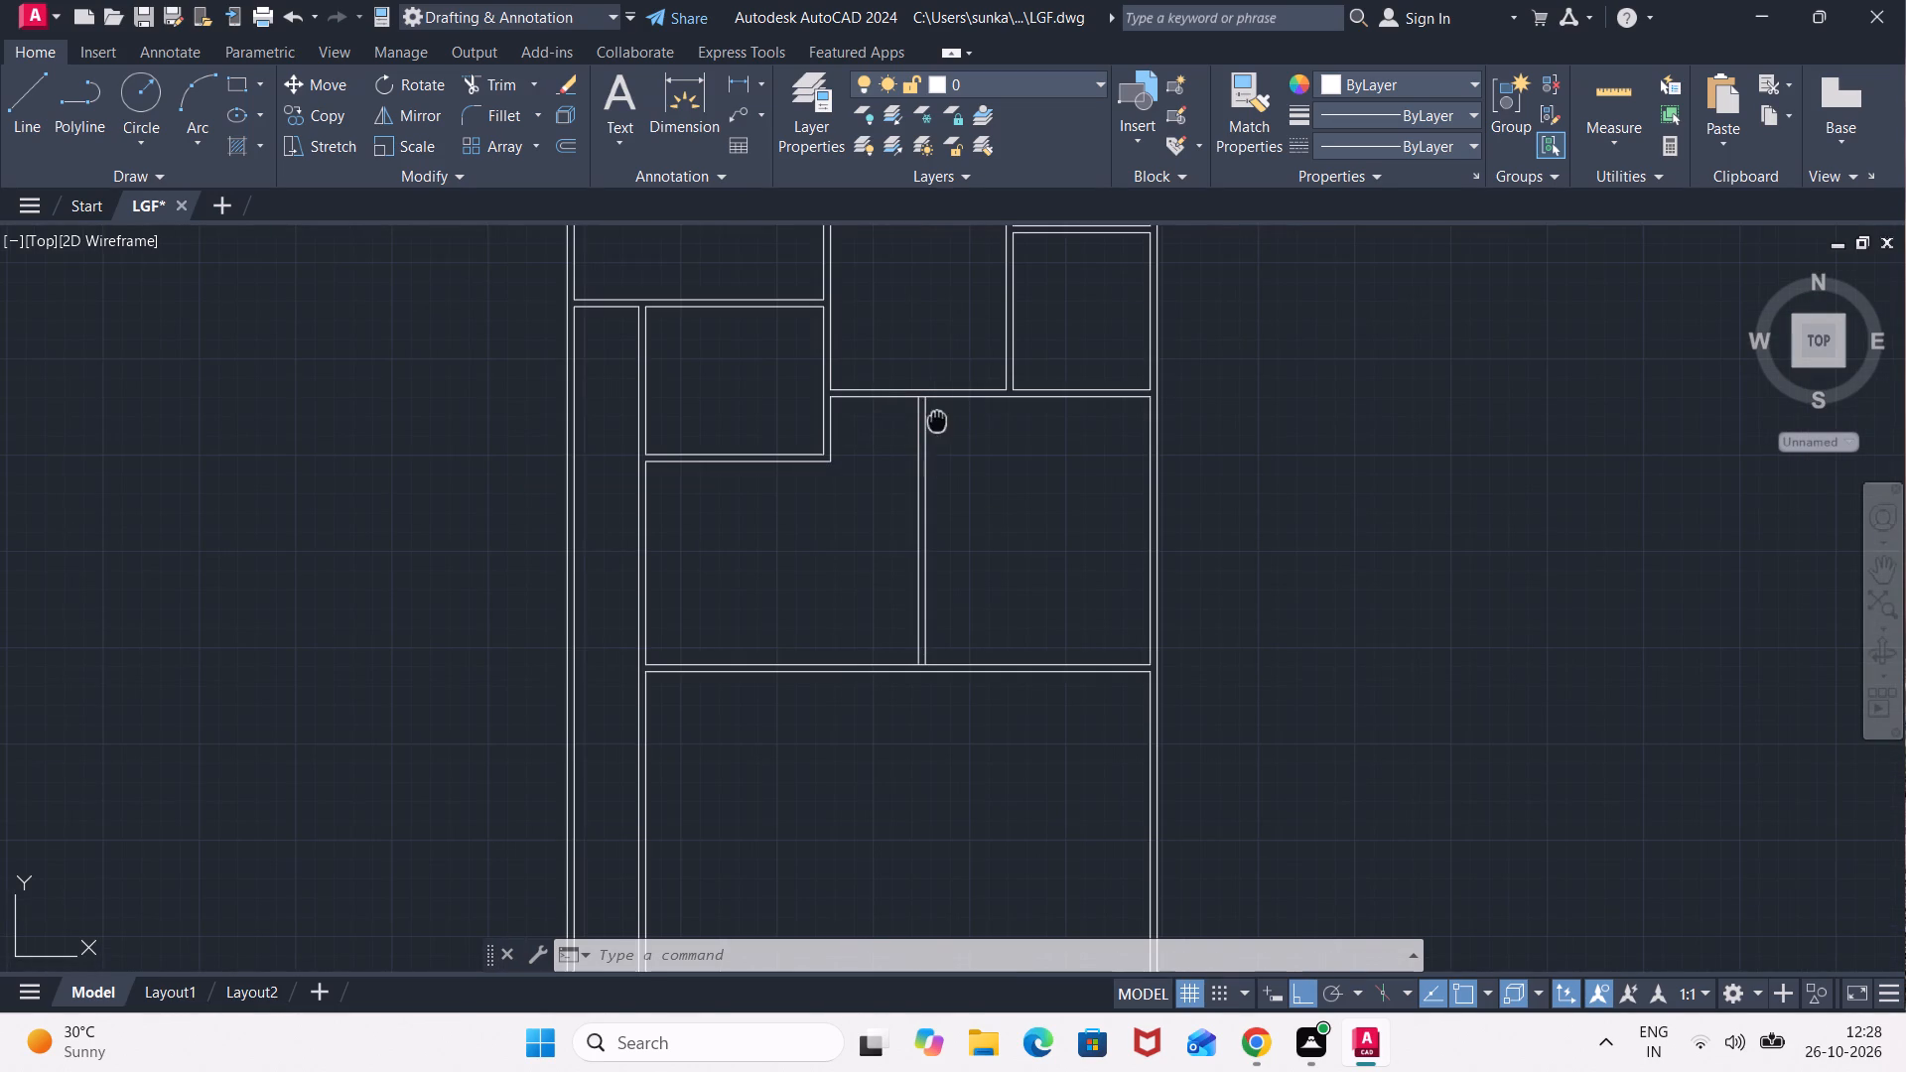
{"action": "scroll", "coordinate": [920, 419], "scroll_direction": "up", "scroll_amount": 2}
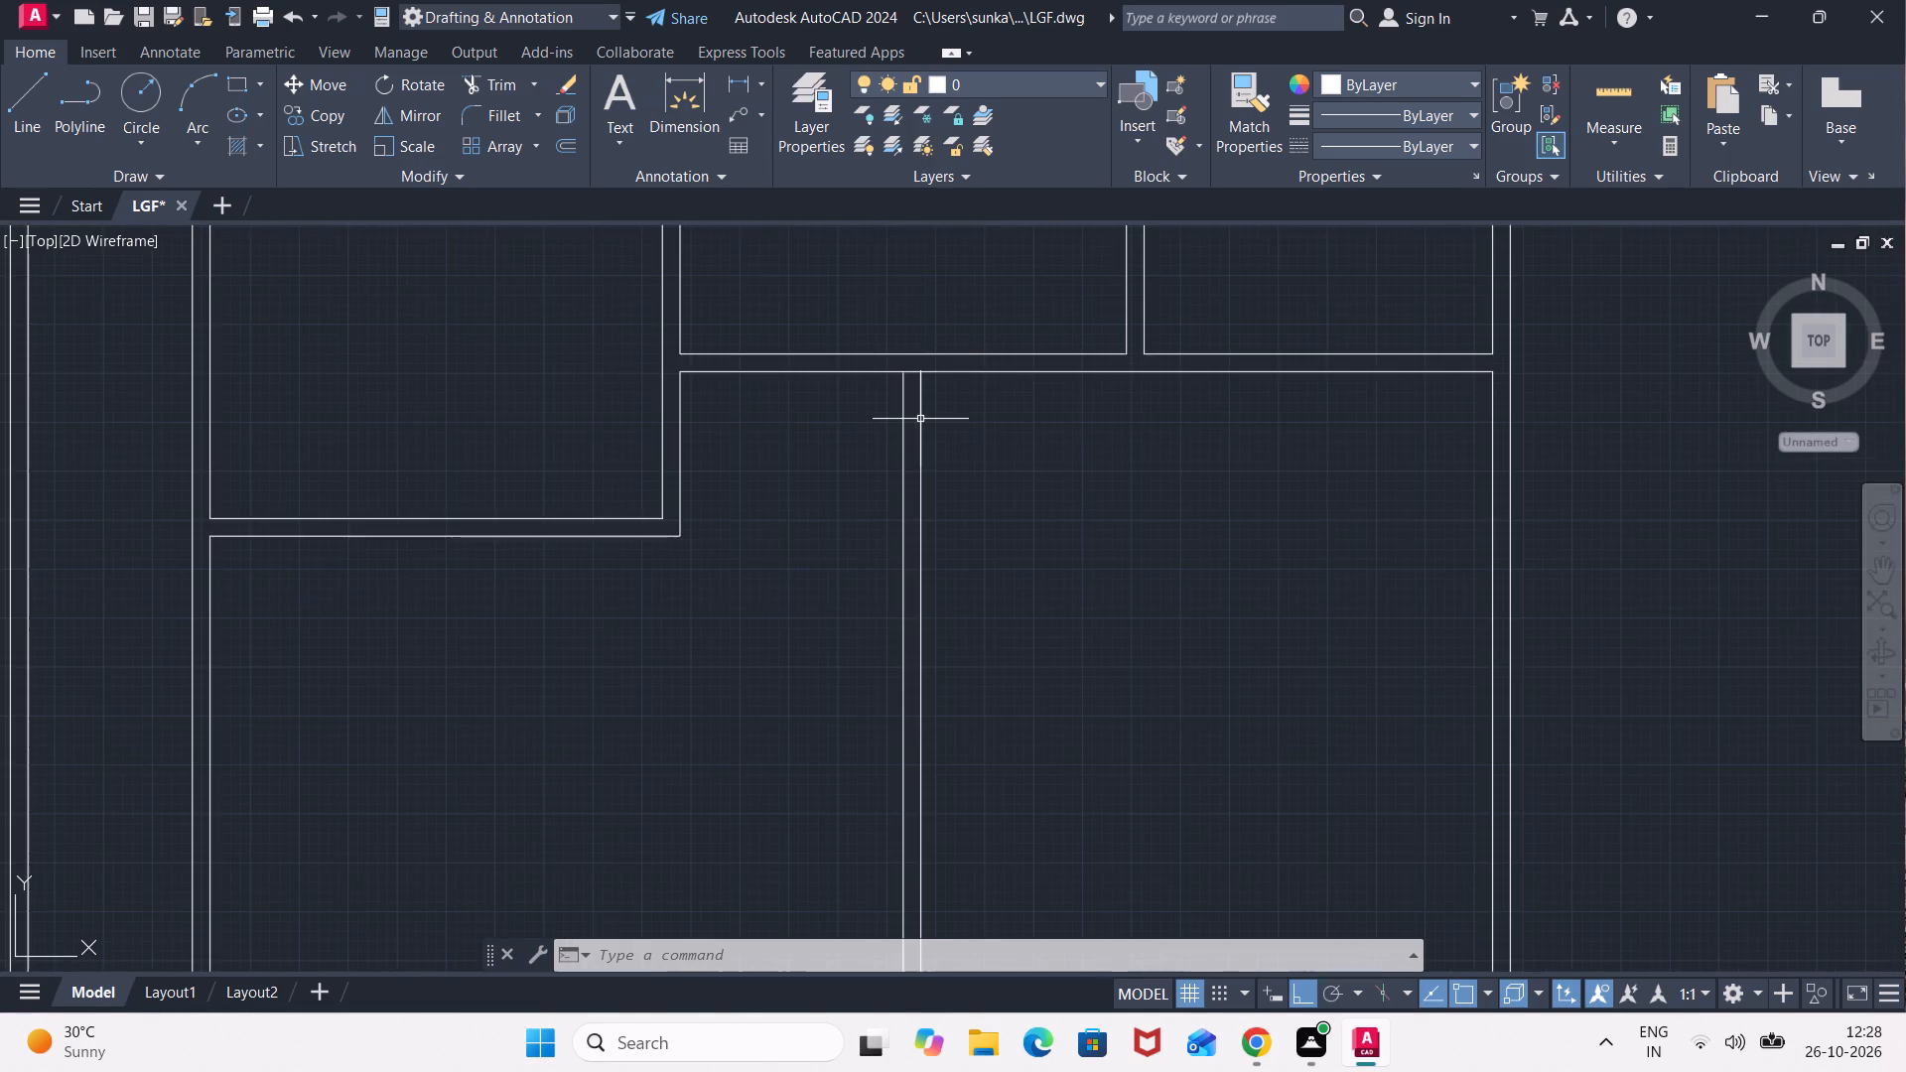
{"action": "left_click", "coordinate": [920, 418]}
{"action": "left_click", "coordinate": [926, 374]}
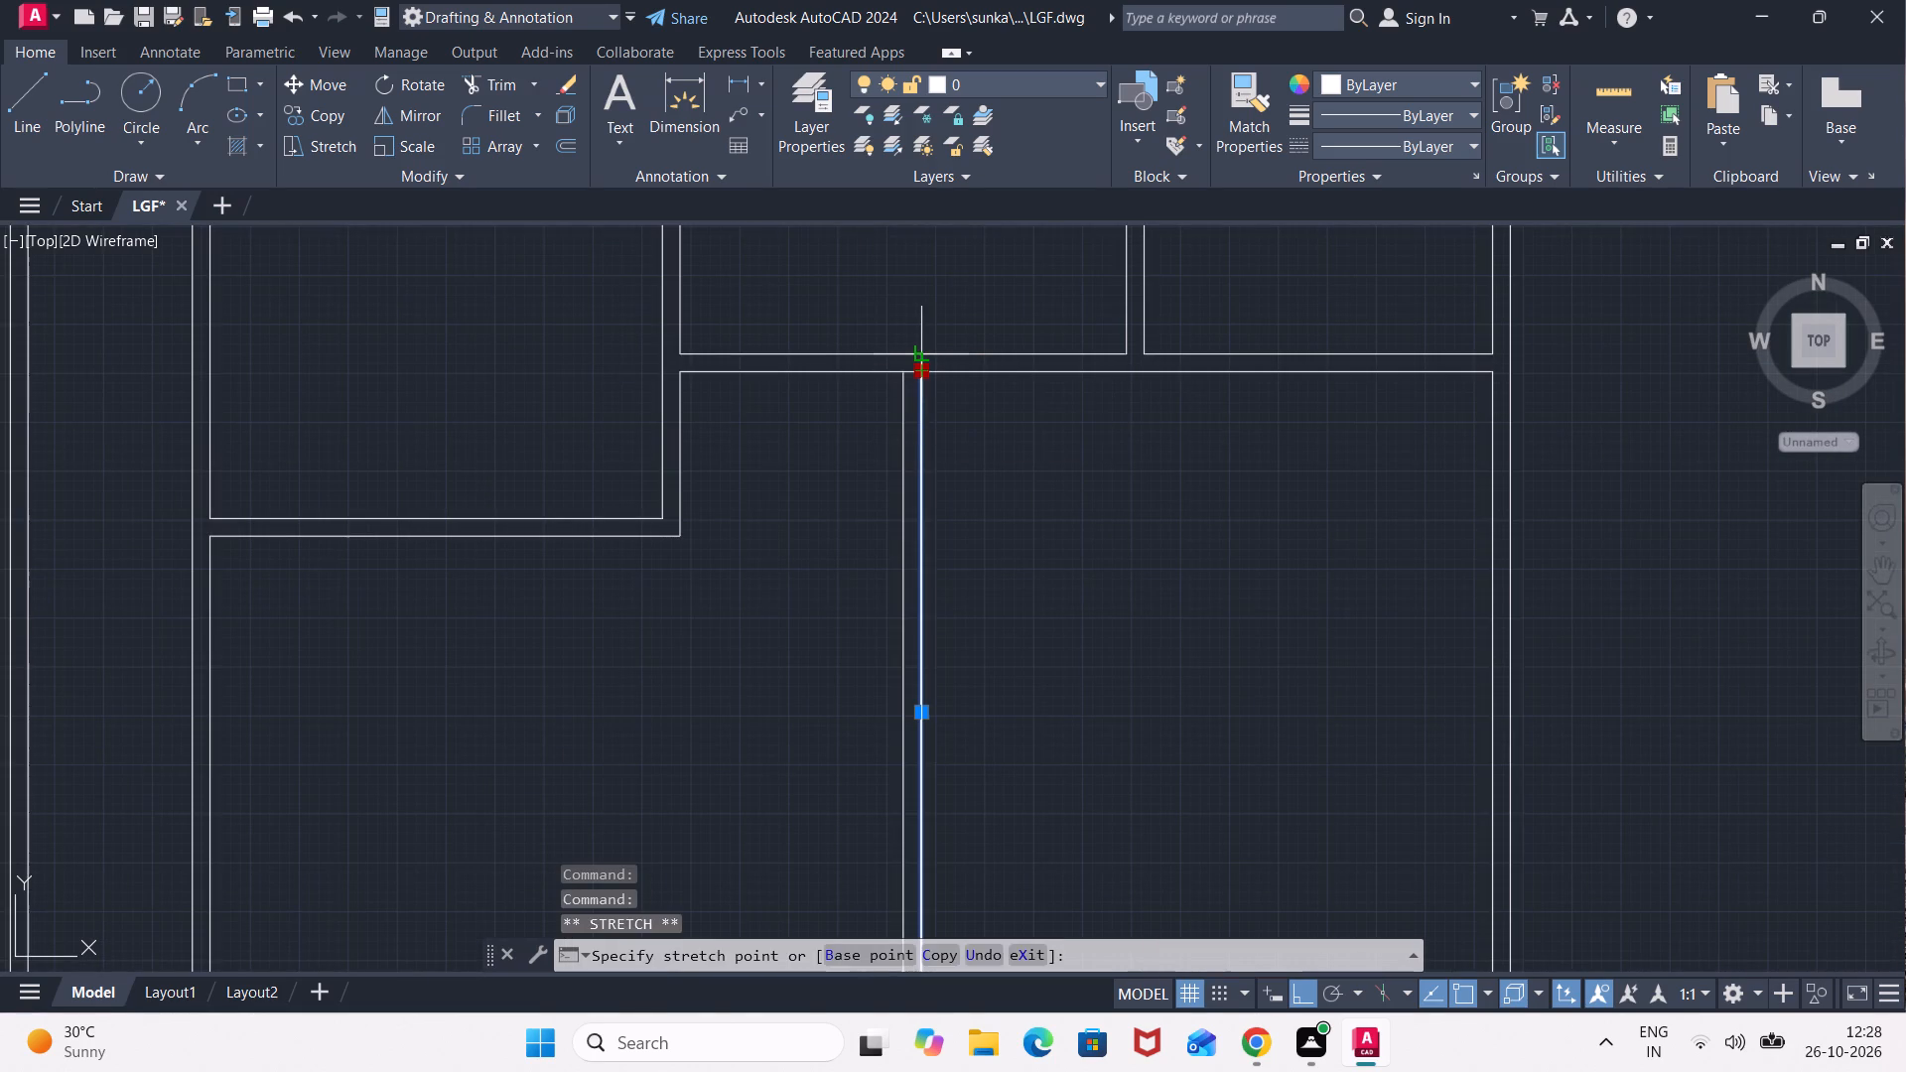
{"action": "left_click", "coordinate": [926, 352]}
{"action": "left_click", "coordinate": [904, 406]}
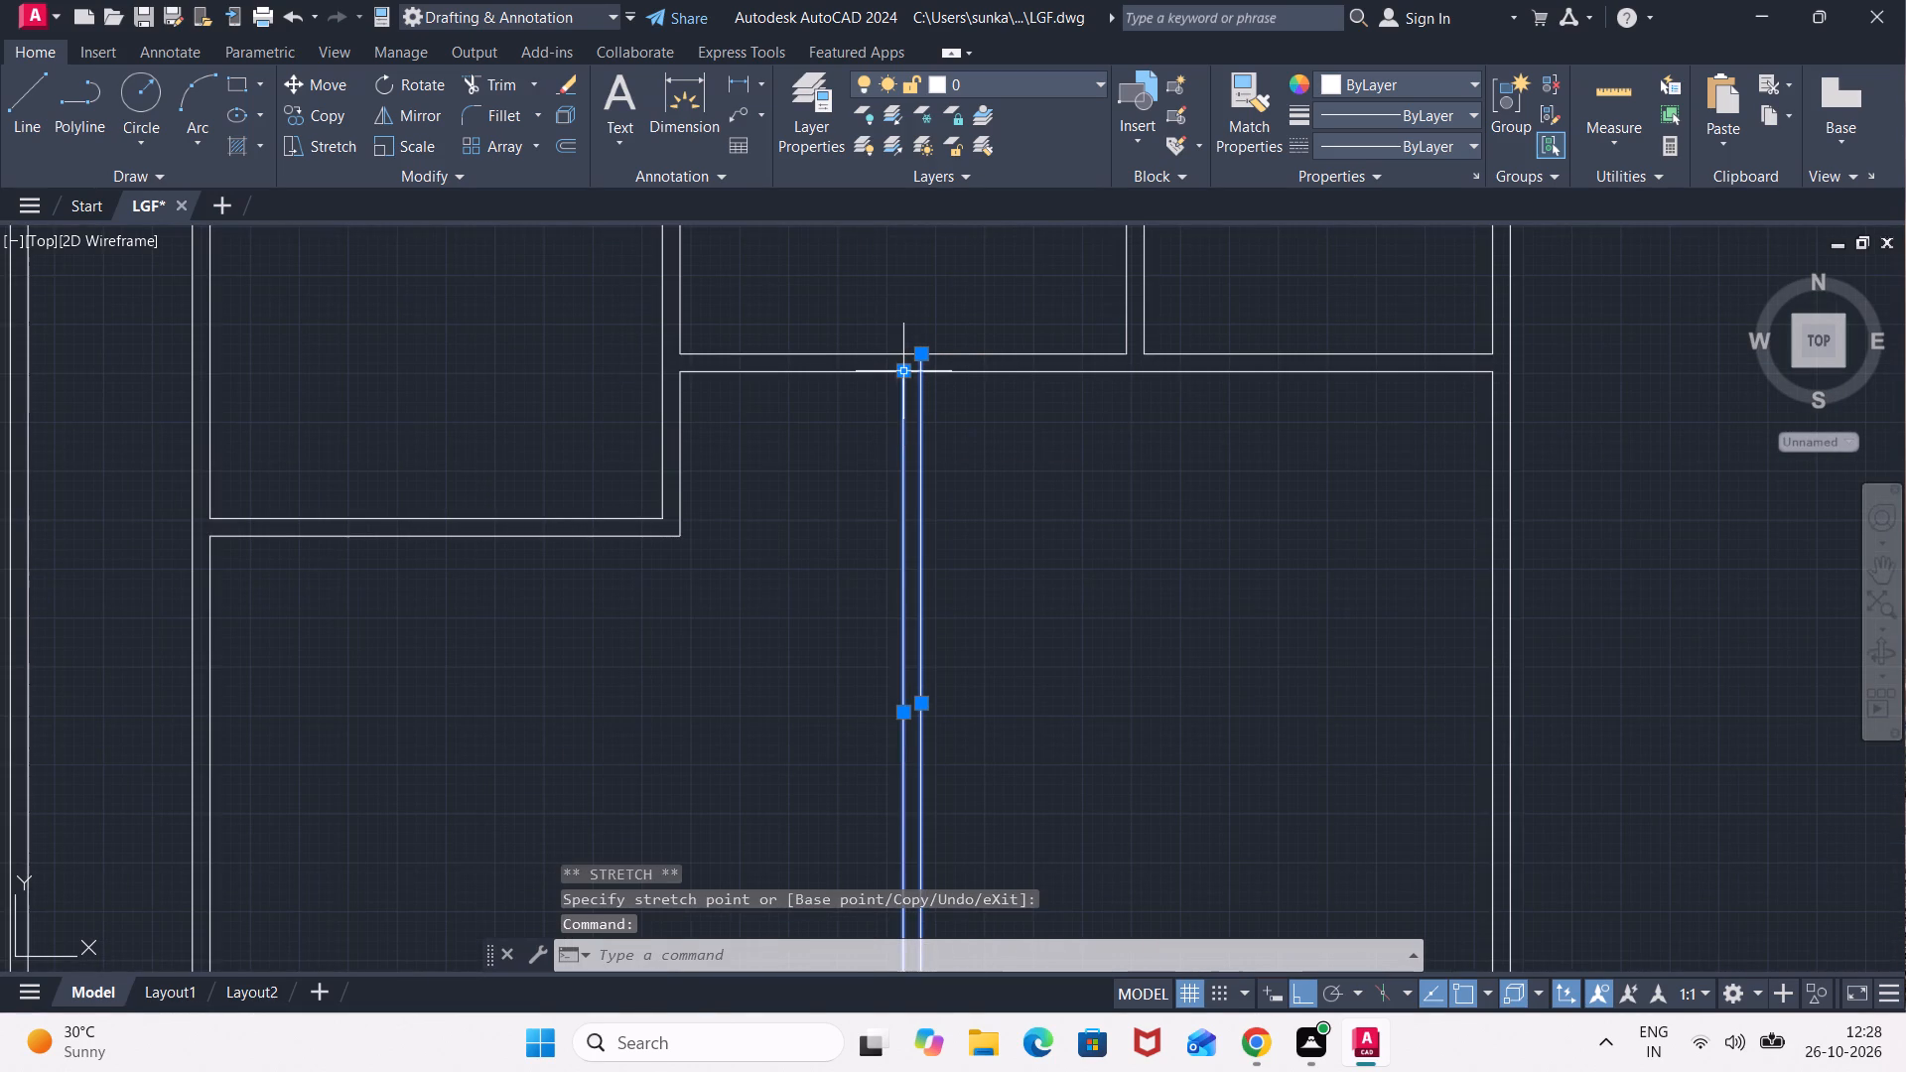
{"action": "left_click", "coordinate": [903, 372]}
{"action": "left_click", "coordinate": [902, 354]}
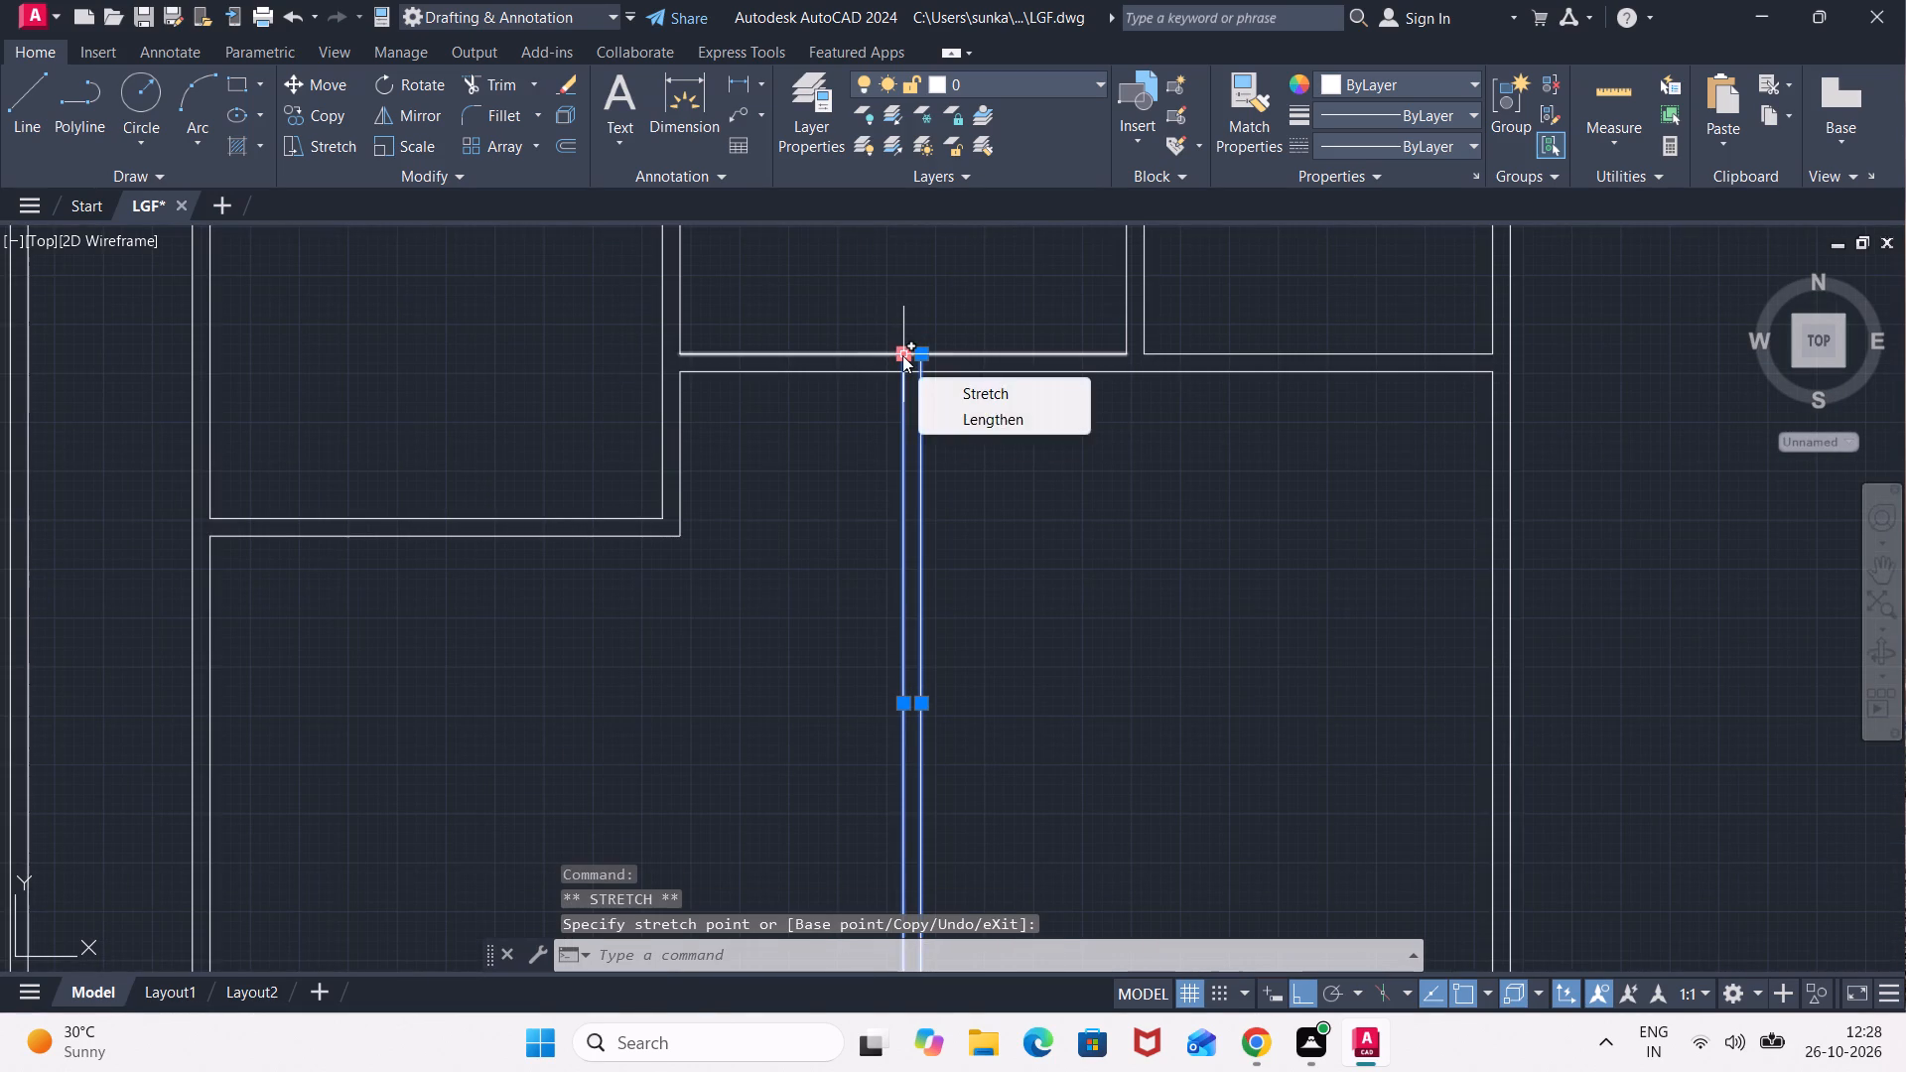
{"action": "key", "text": "Escape"}
{"action": "key", "text": "Escape"}
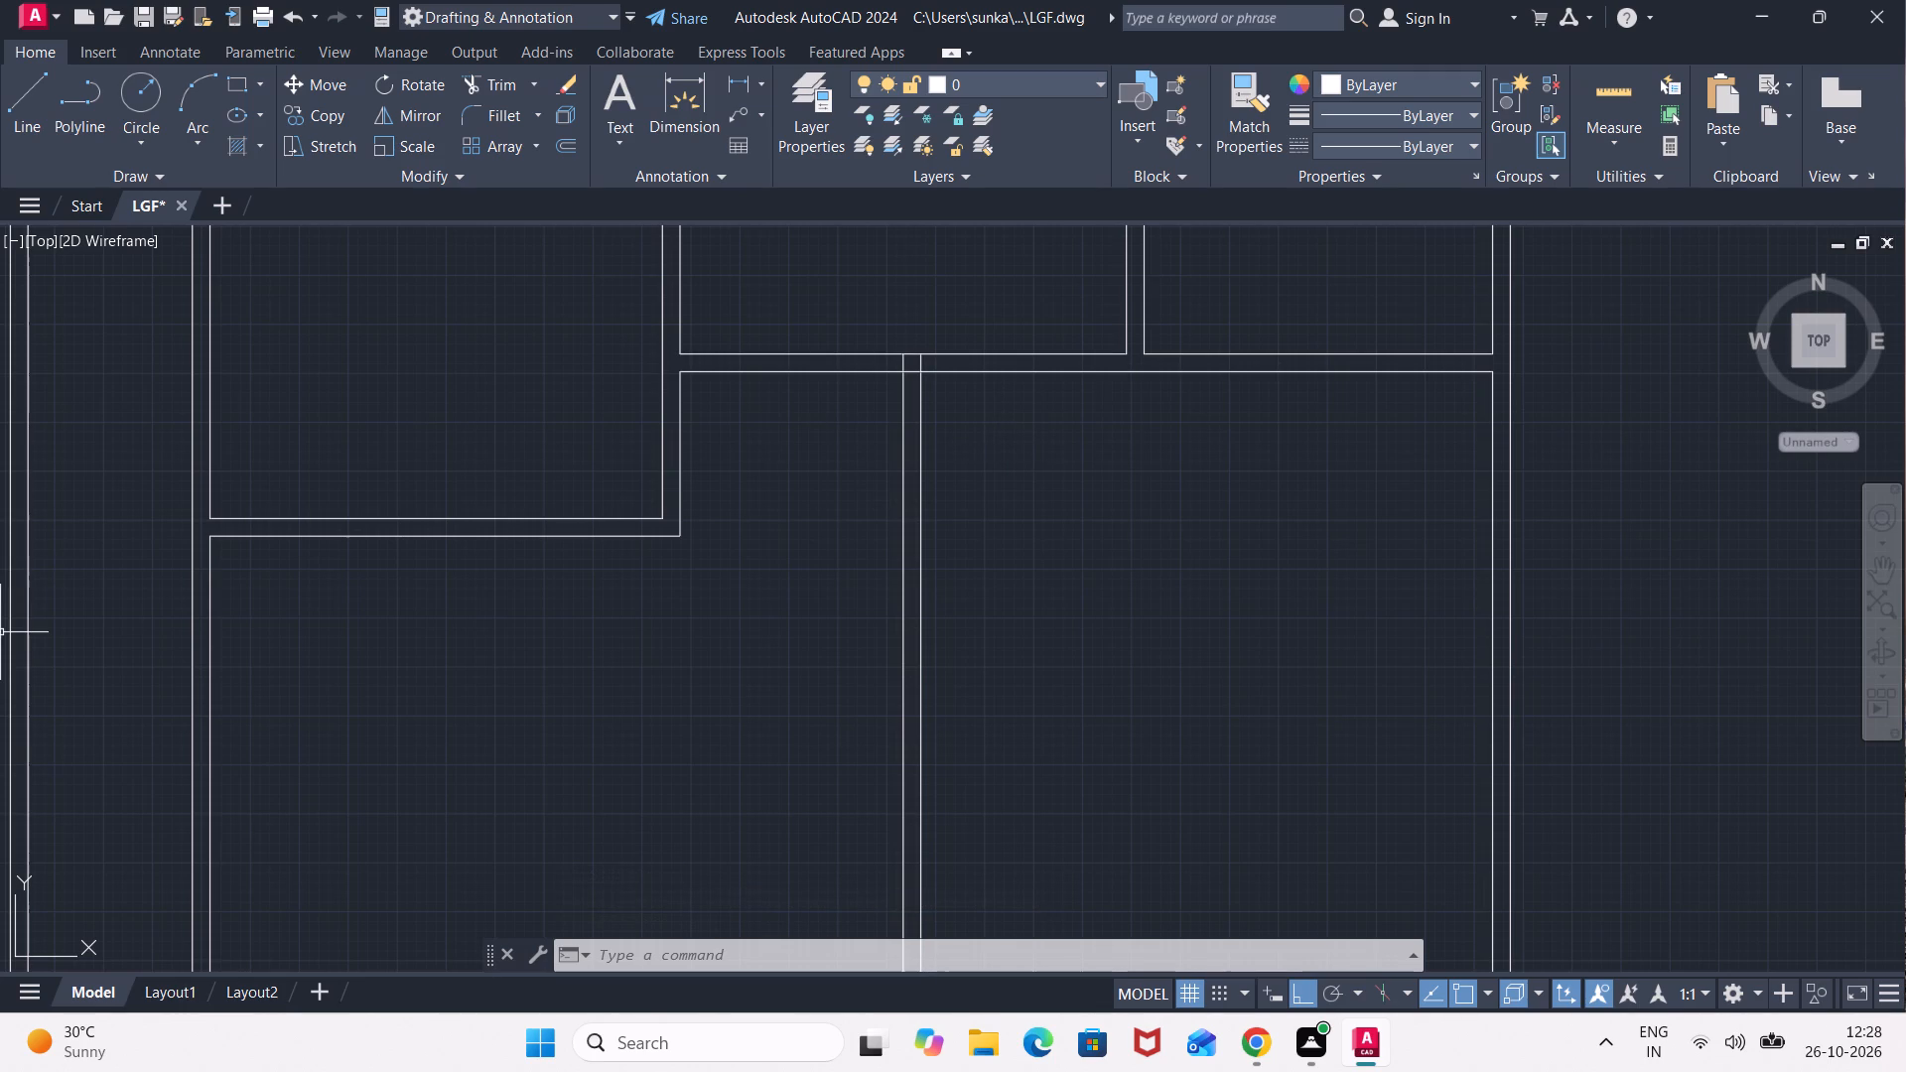
{"action": "scroll", "coordinate": [122, 633], "scroll_direction": "down", "scroll_amount": 1}
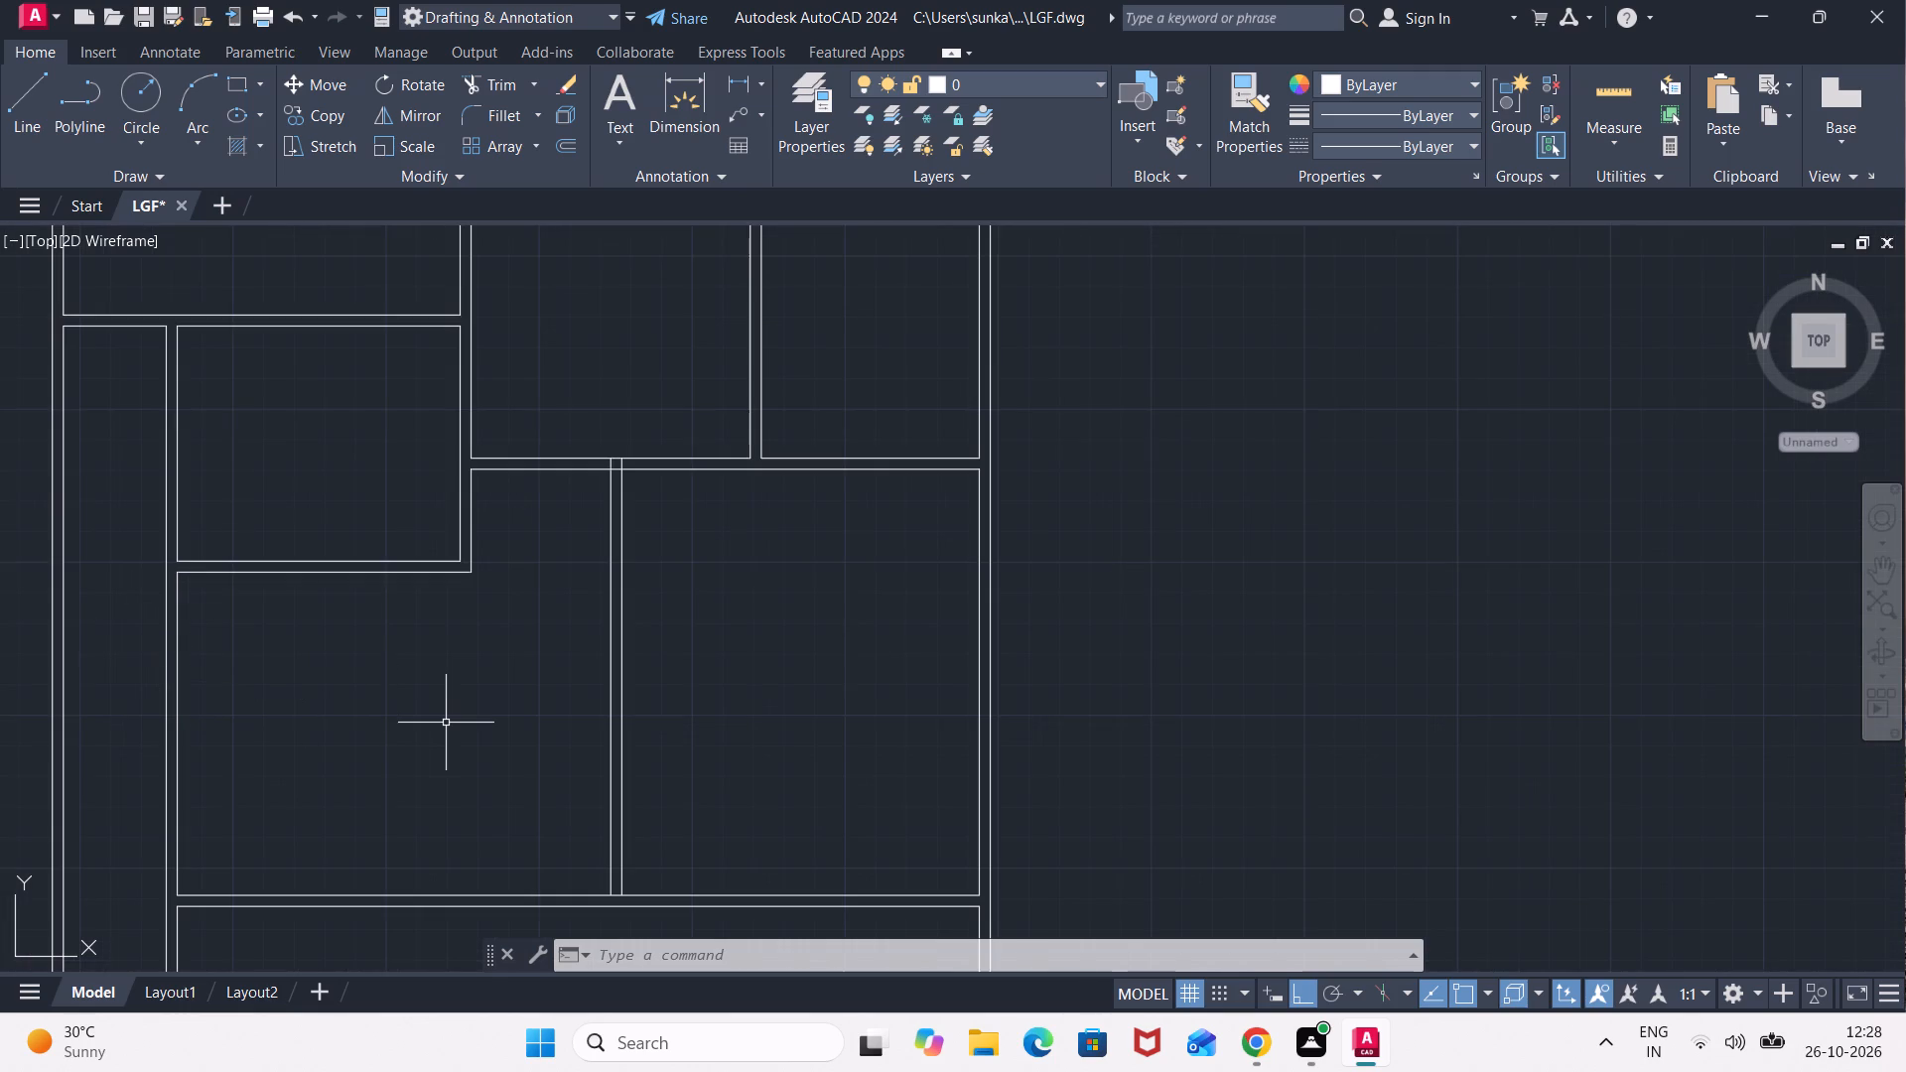
Trim the horizontal and vertical line segments inside the new partition's top junction with the horizontal wall, then end the Trim command.
{"action": "type", "text": "TR"}
{"action": "key", "text": "Return"}
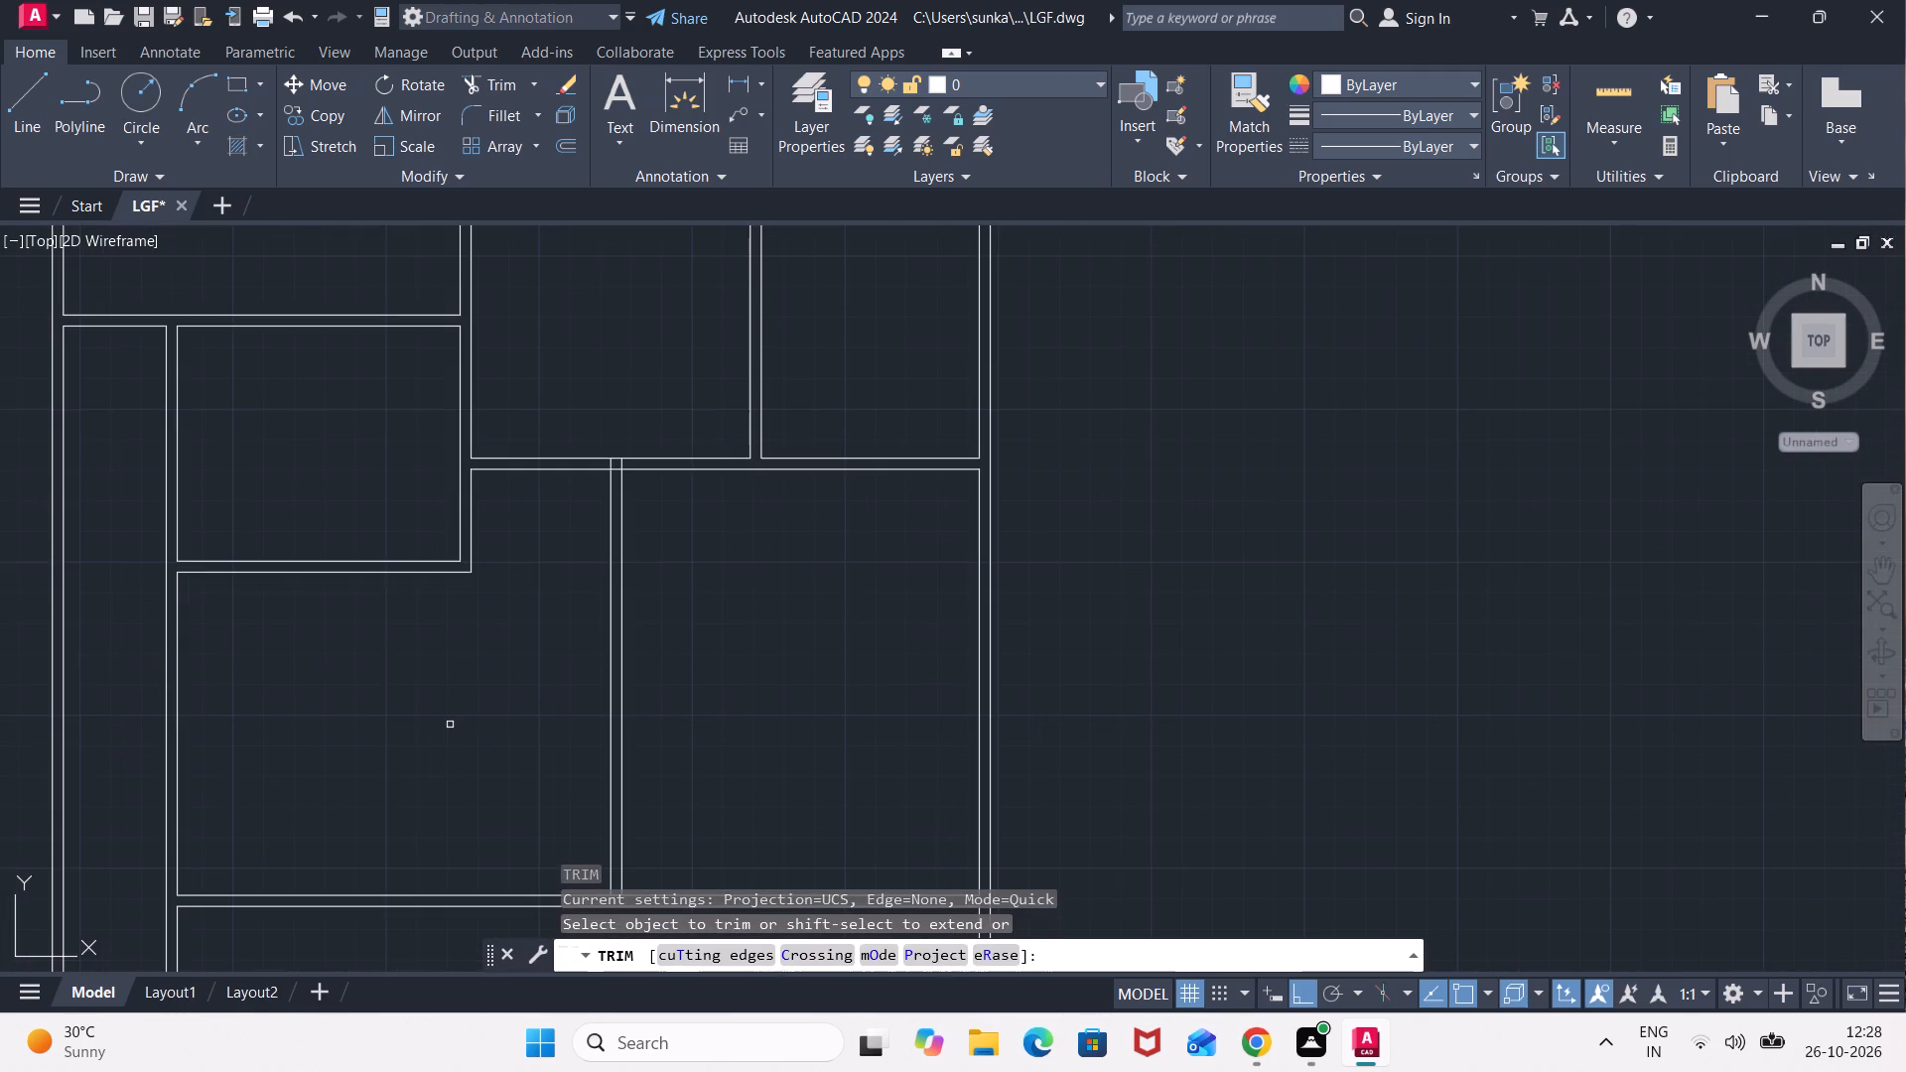
{"action": "scroll", "coordinate": [653, 452], "scroll_direction": "up", "scroll_amount": 1}
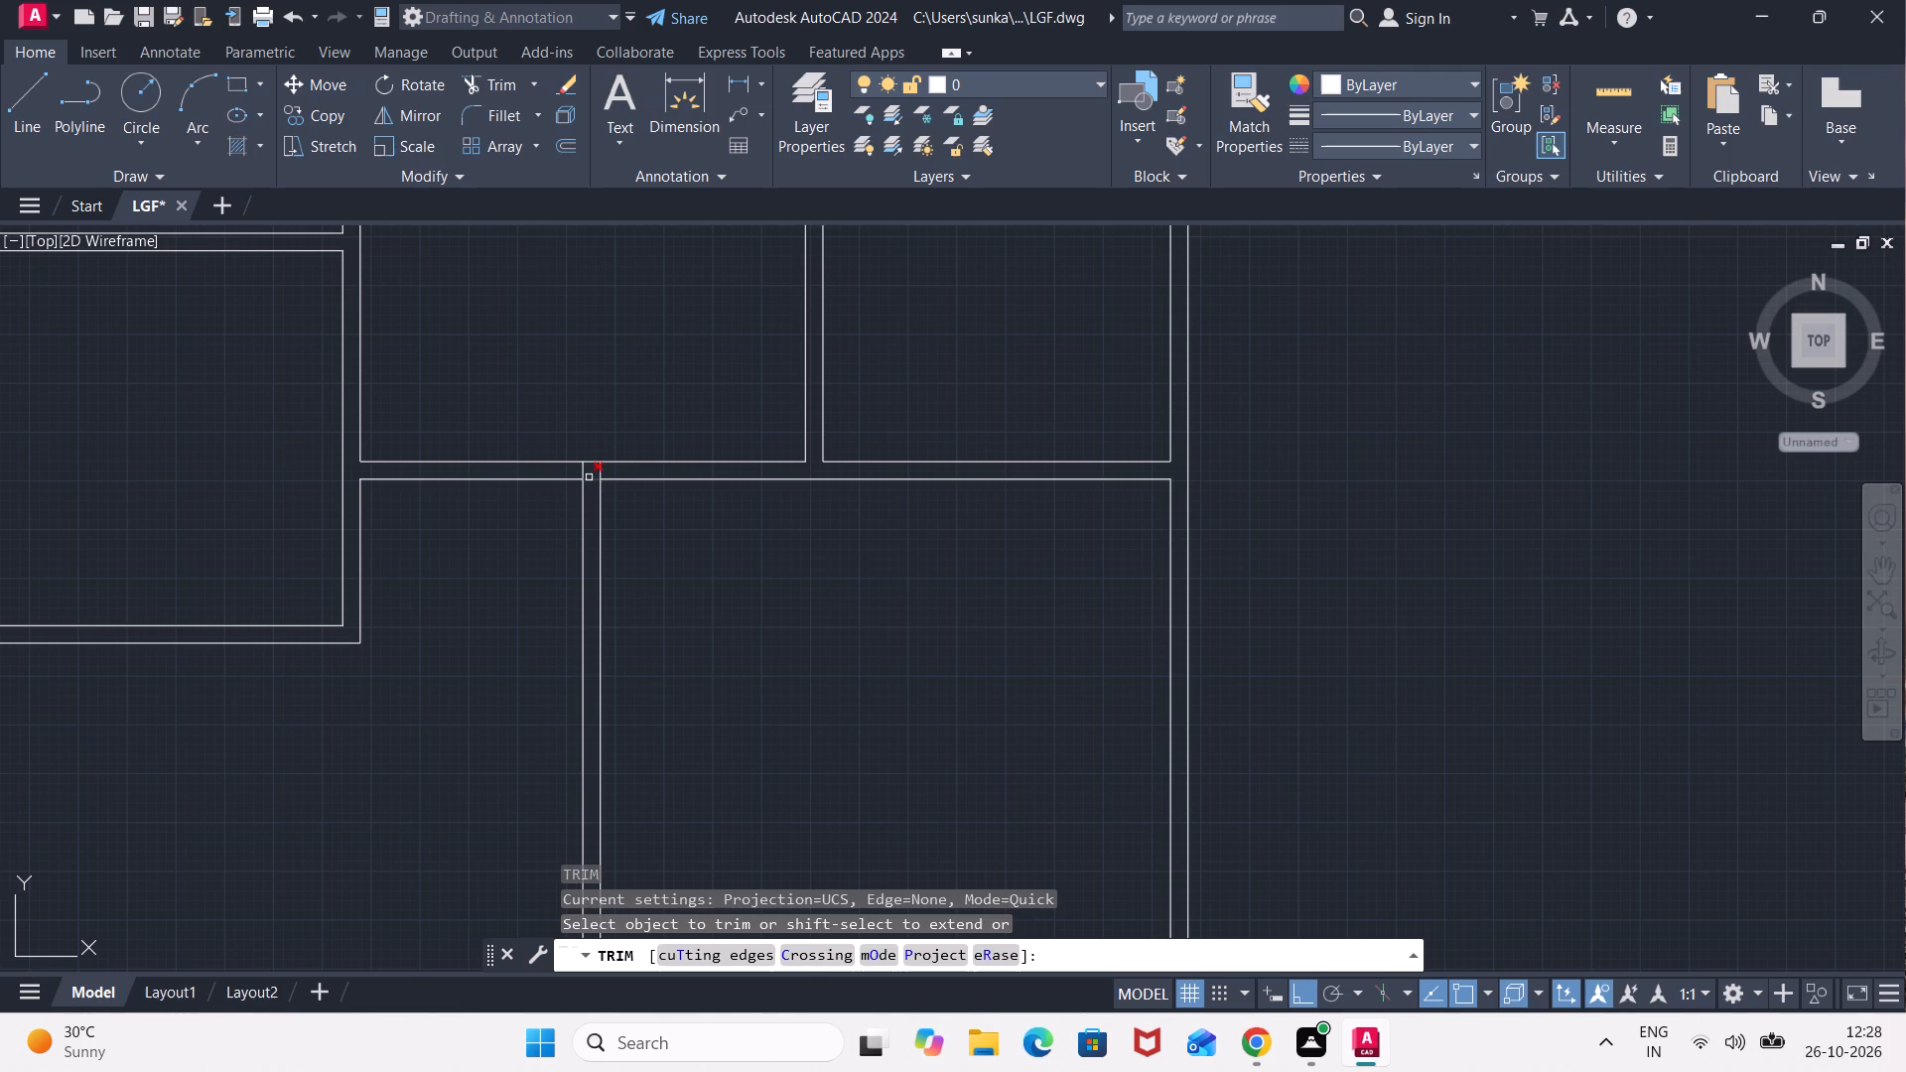
{"action": "left_click", "coordinate": [597, 476]}
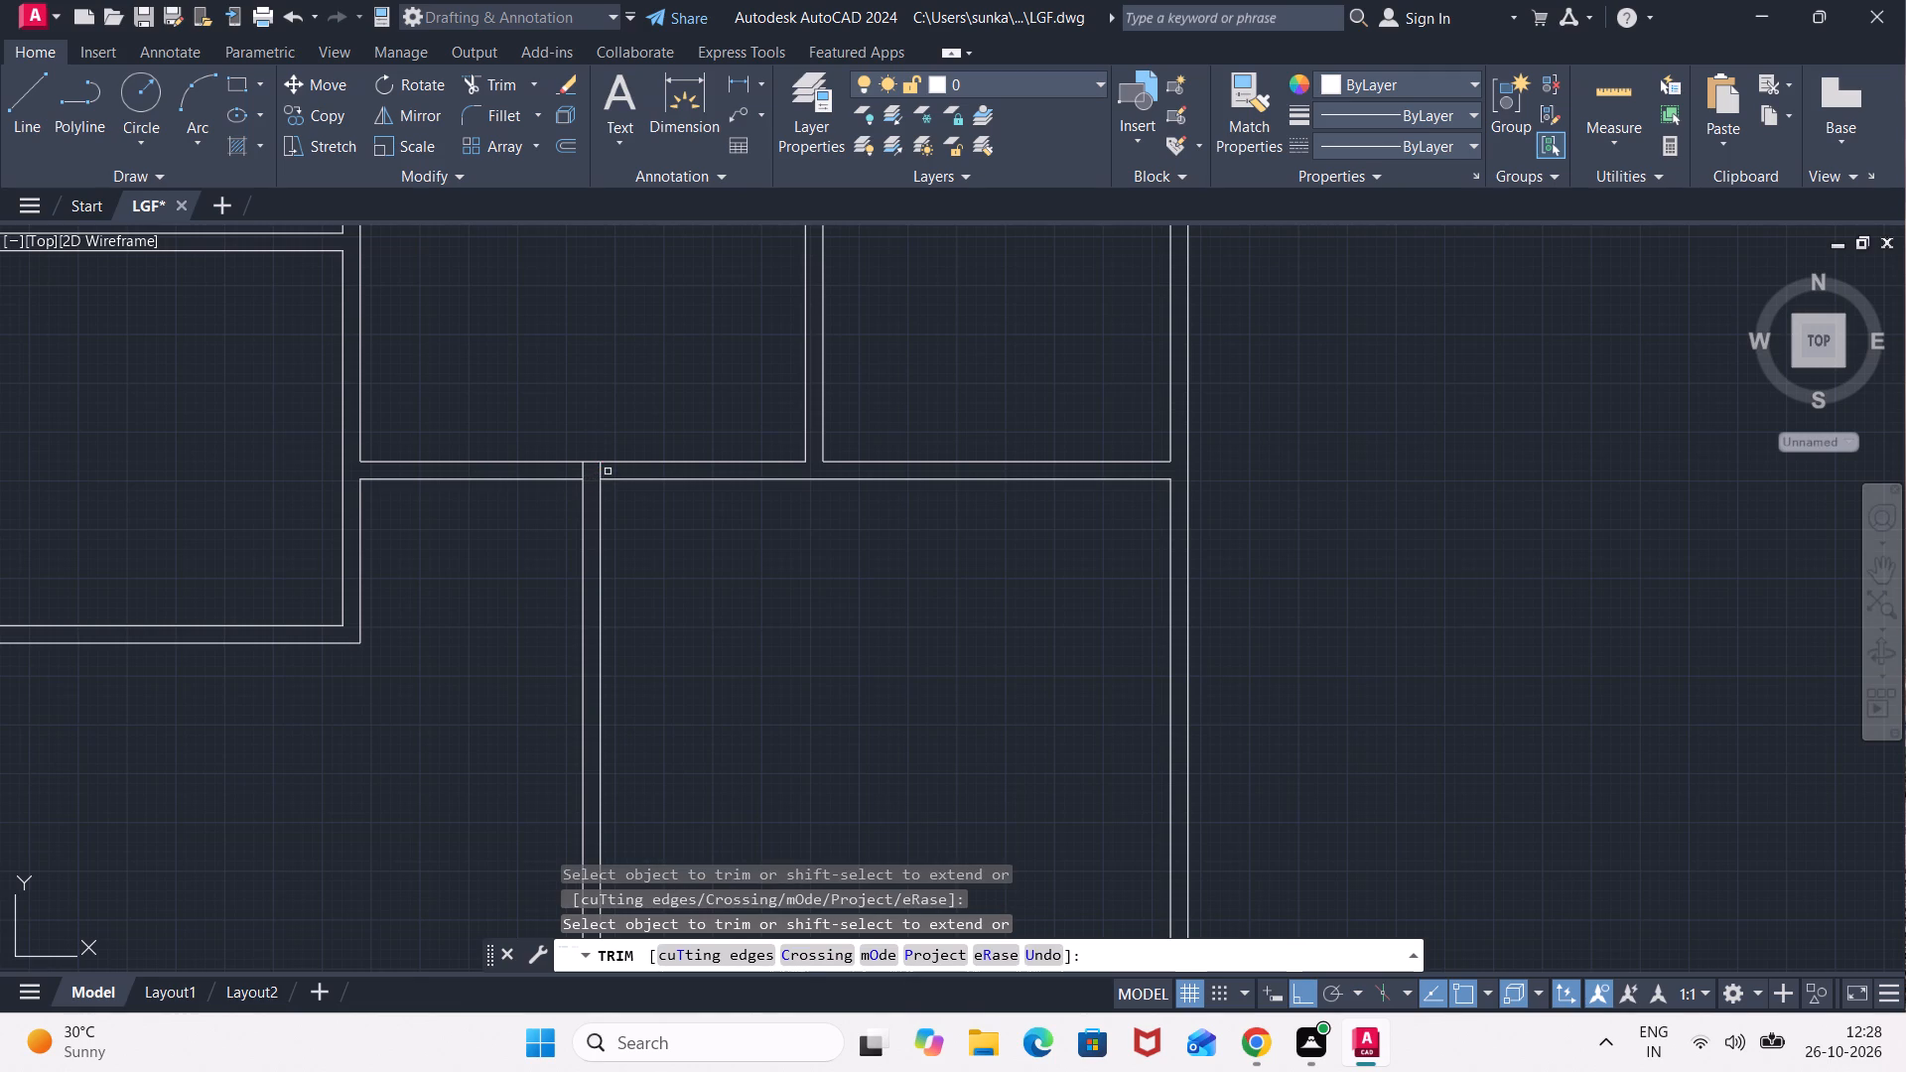
{"action": "left_click", "coordinate": [602, 470]}
{"action": "left_click", "coordinate": [585, 472]}
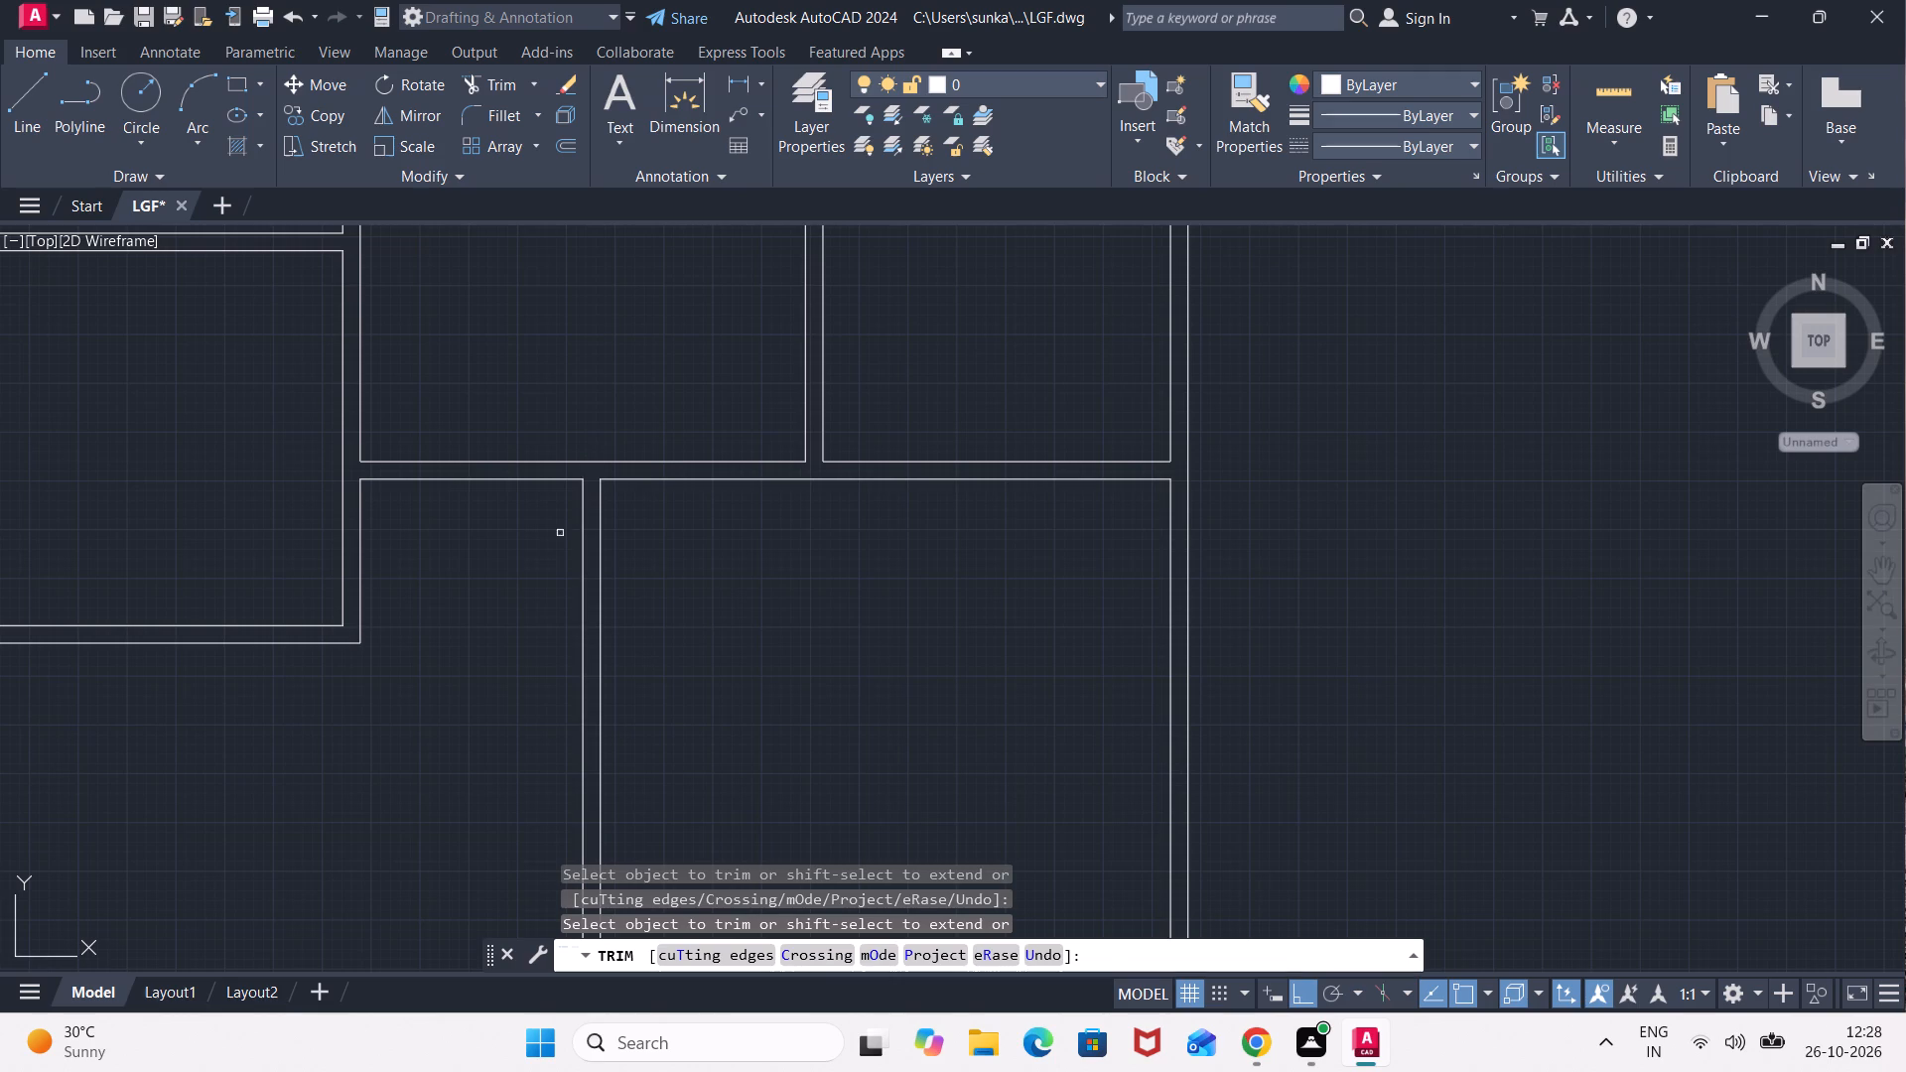
{"action": "scroll", "coordinate": [503, 648], "scroll_direction": "down", "scroll_amount": 1}
{"action": "middle_click_drag", "start_coordinate": [497, 654], "coordinate": [566, 498]}
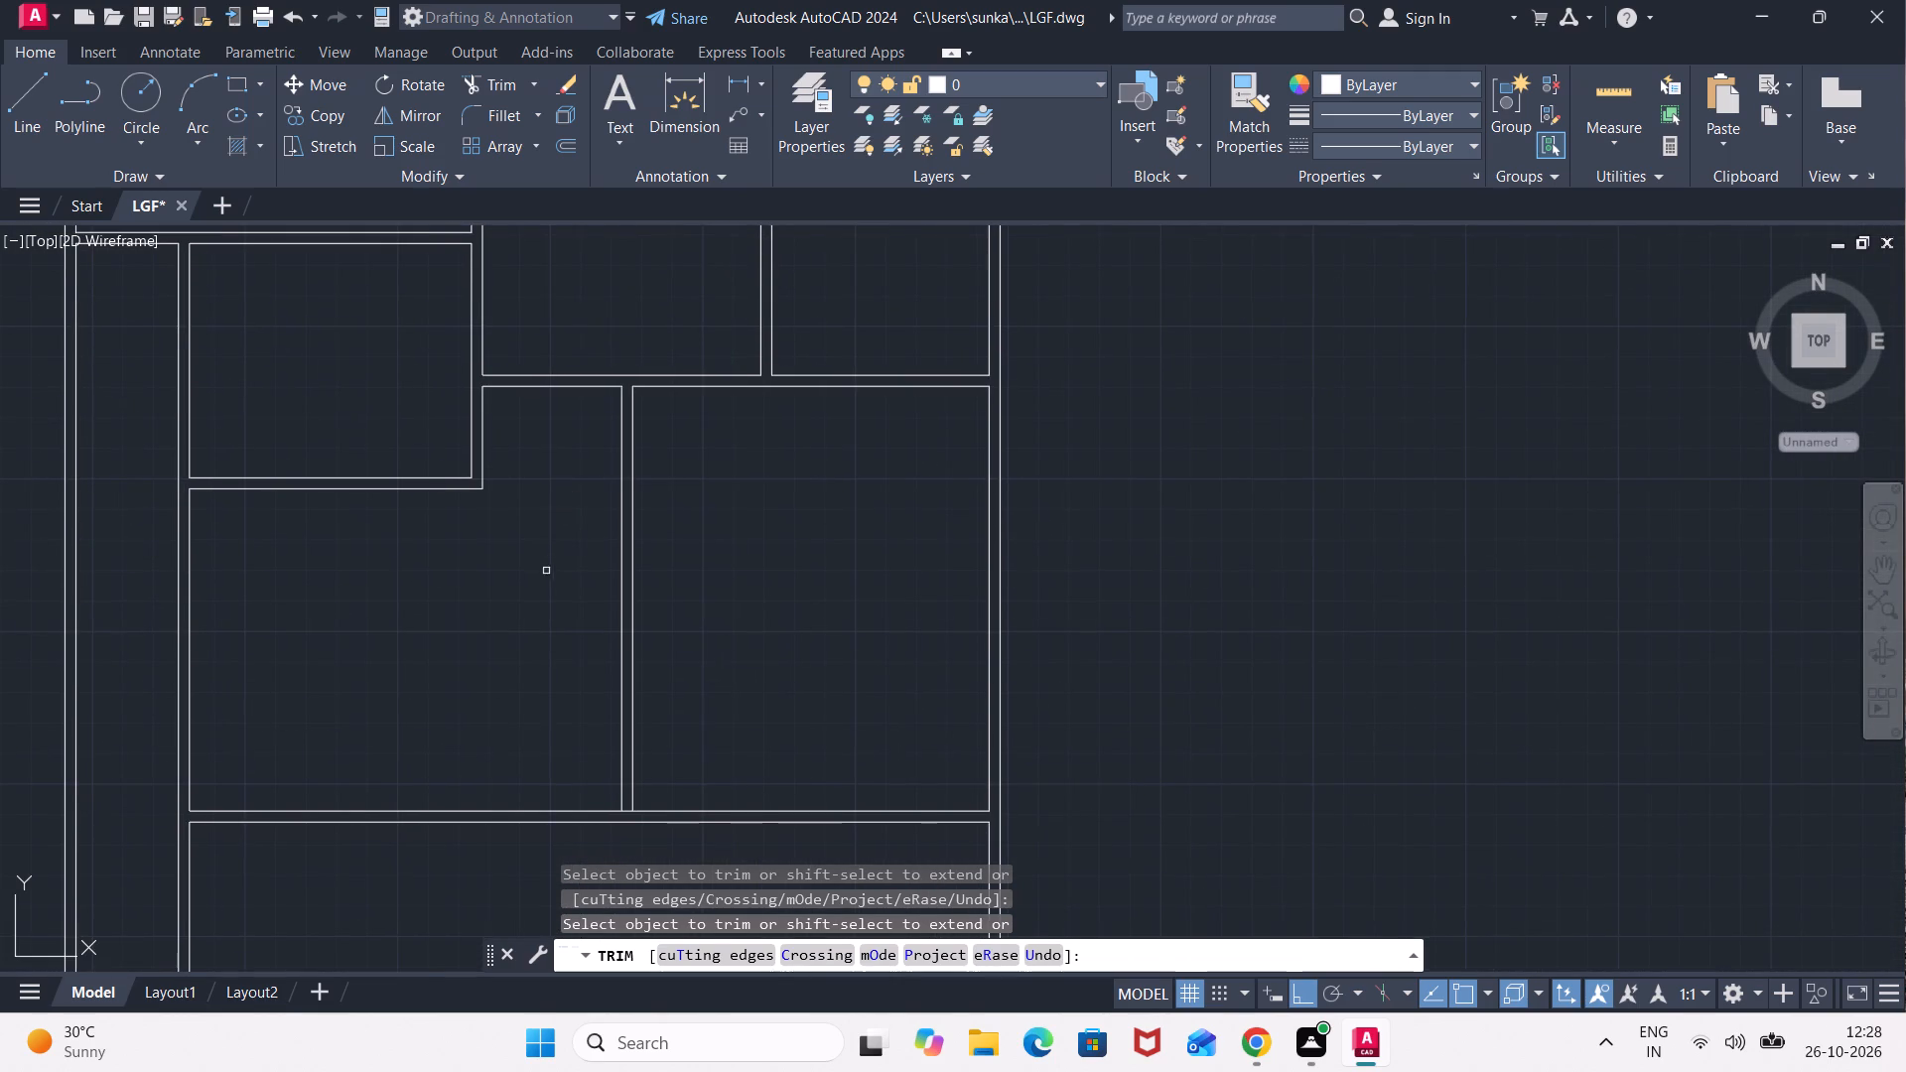
{"action": "middle_click_drag", "start_coordinate": [534, 664], "coordinate": [581, 447]}
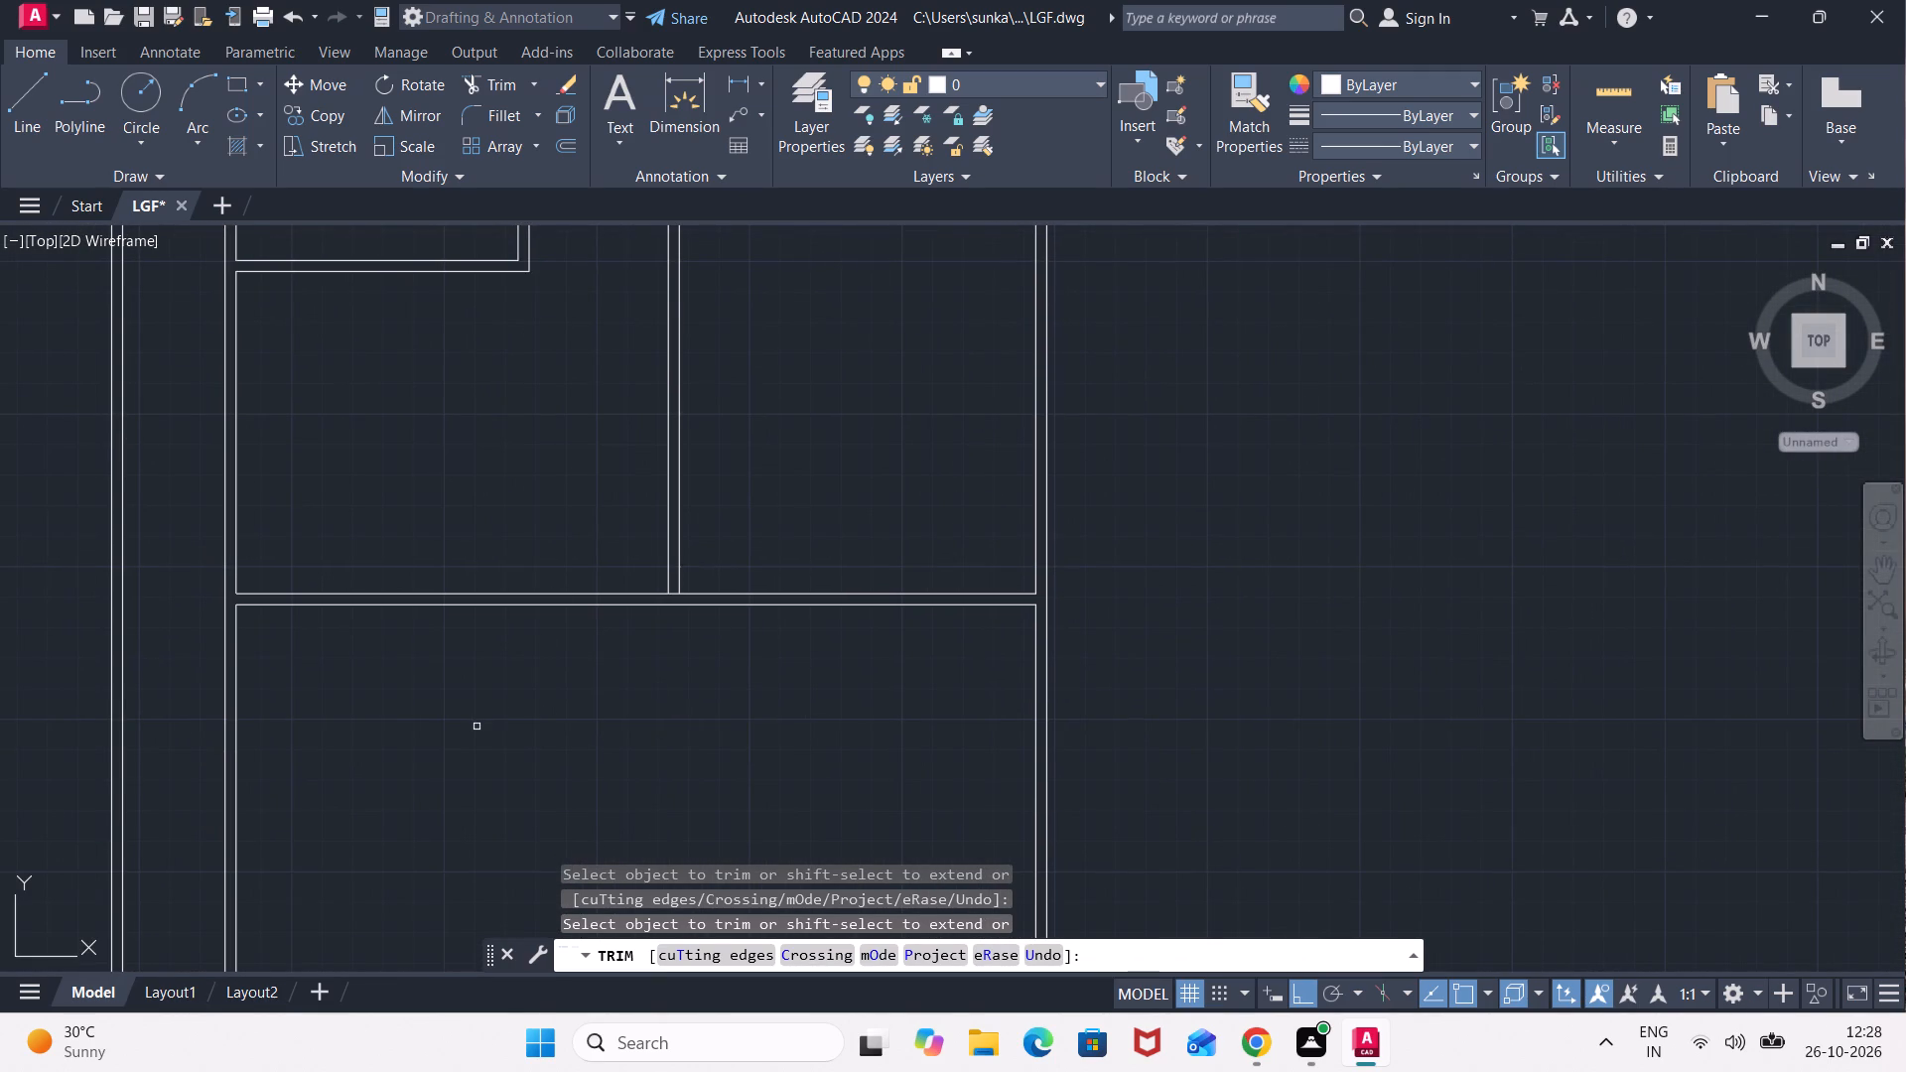
{"action": "key", "text": "Escape"}
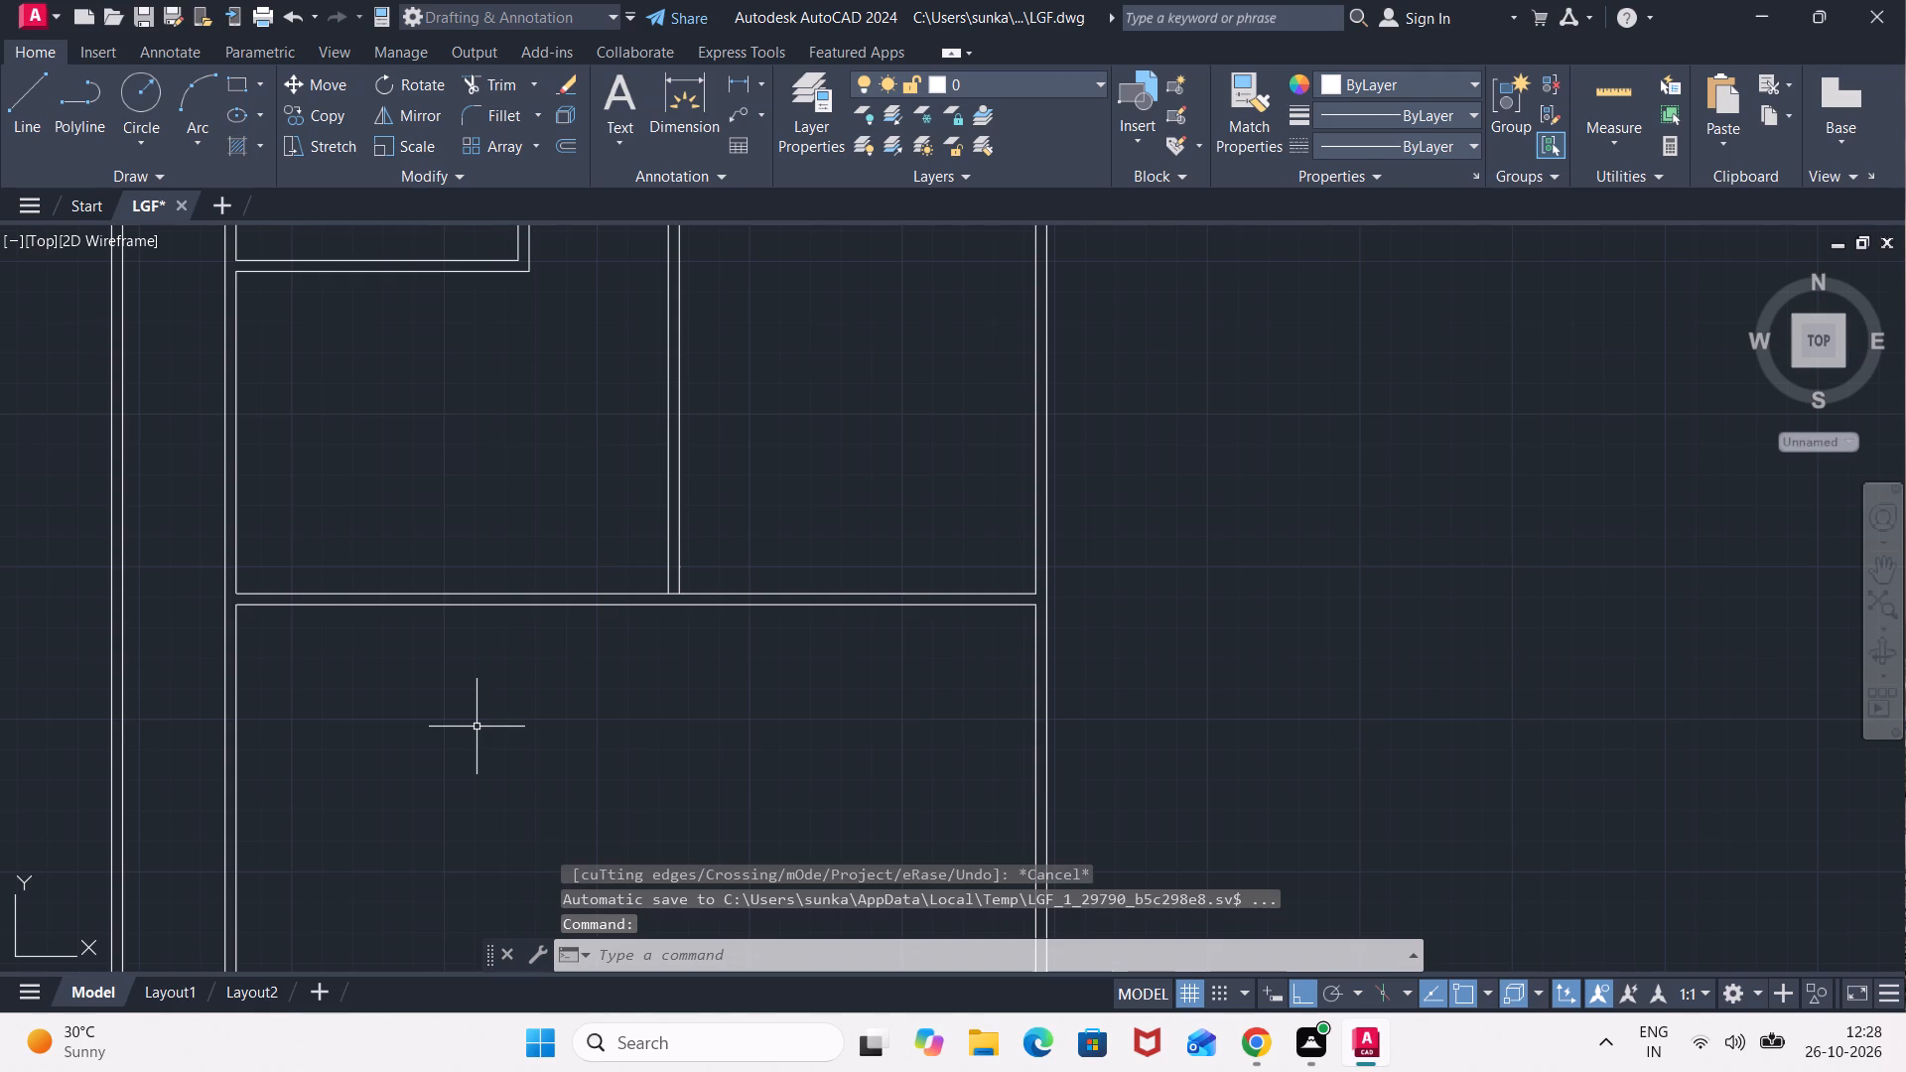
Trim the lower horizontal wall's upper line between the two partition lines to open the bottom junction.
{"action": "middle_click_drag", "start_coordinate": [419, 727], "coordinate": [616, 600]}
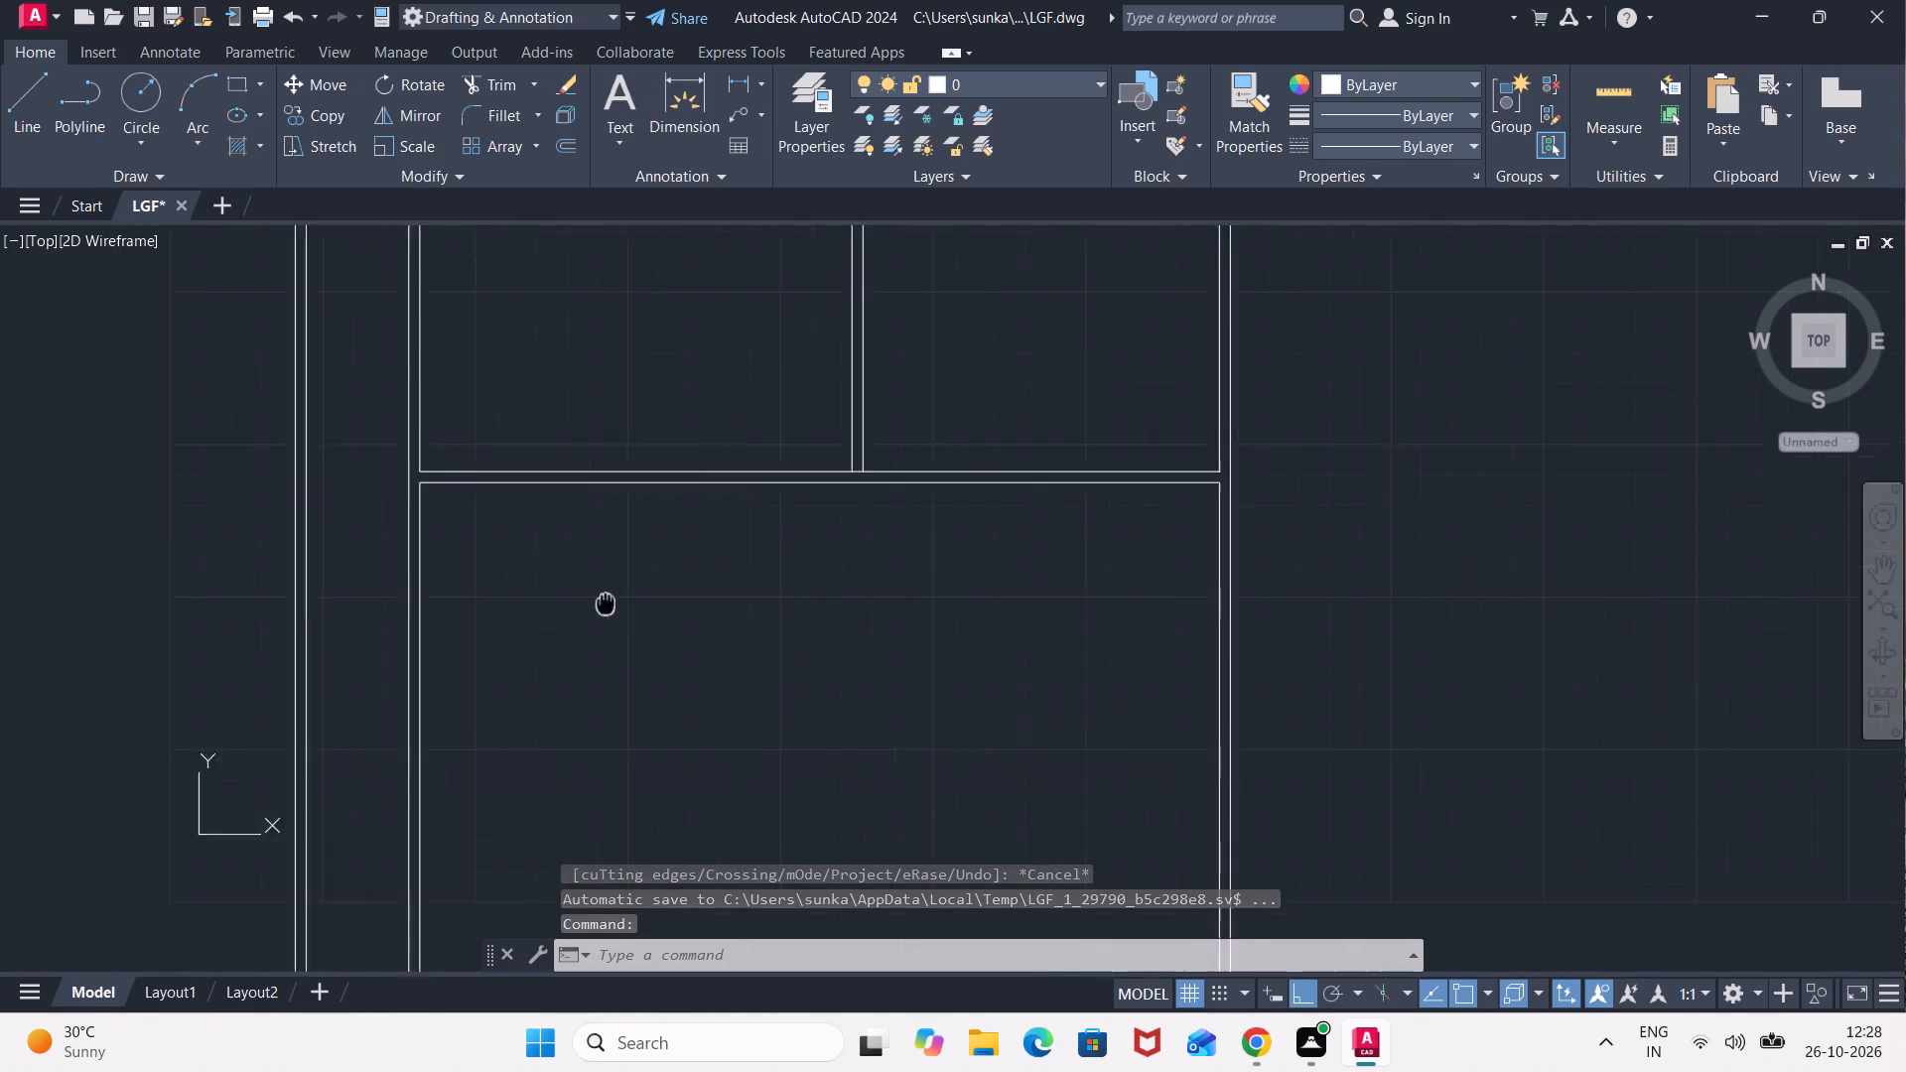
{"action": "middle_click_drag", "start_coordinate": [616, 600], "coordinate": [652, 588]}
{"action": "middle_click_drag", "start_coordinate": [897, 542], "coordinate": [511, 755]}
{"action": "key", "text": "space"}
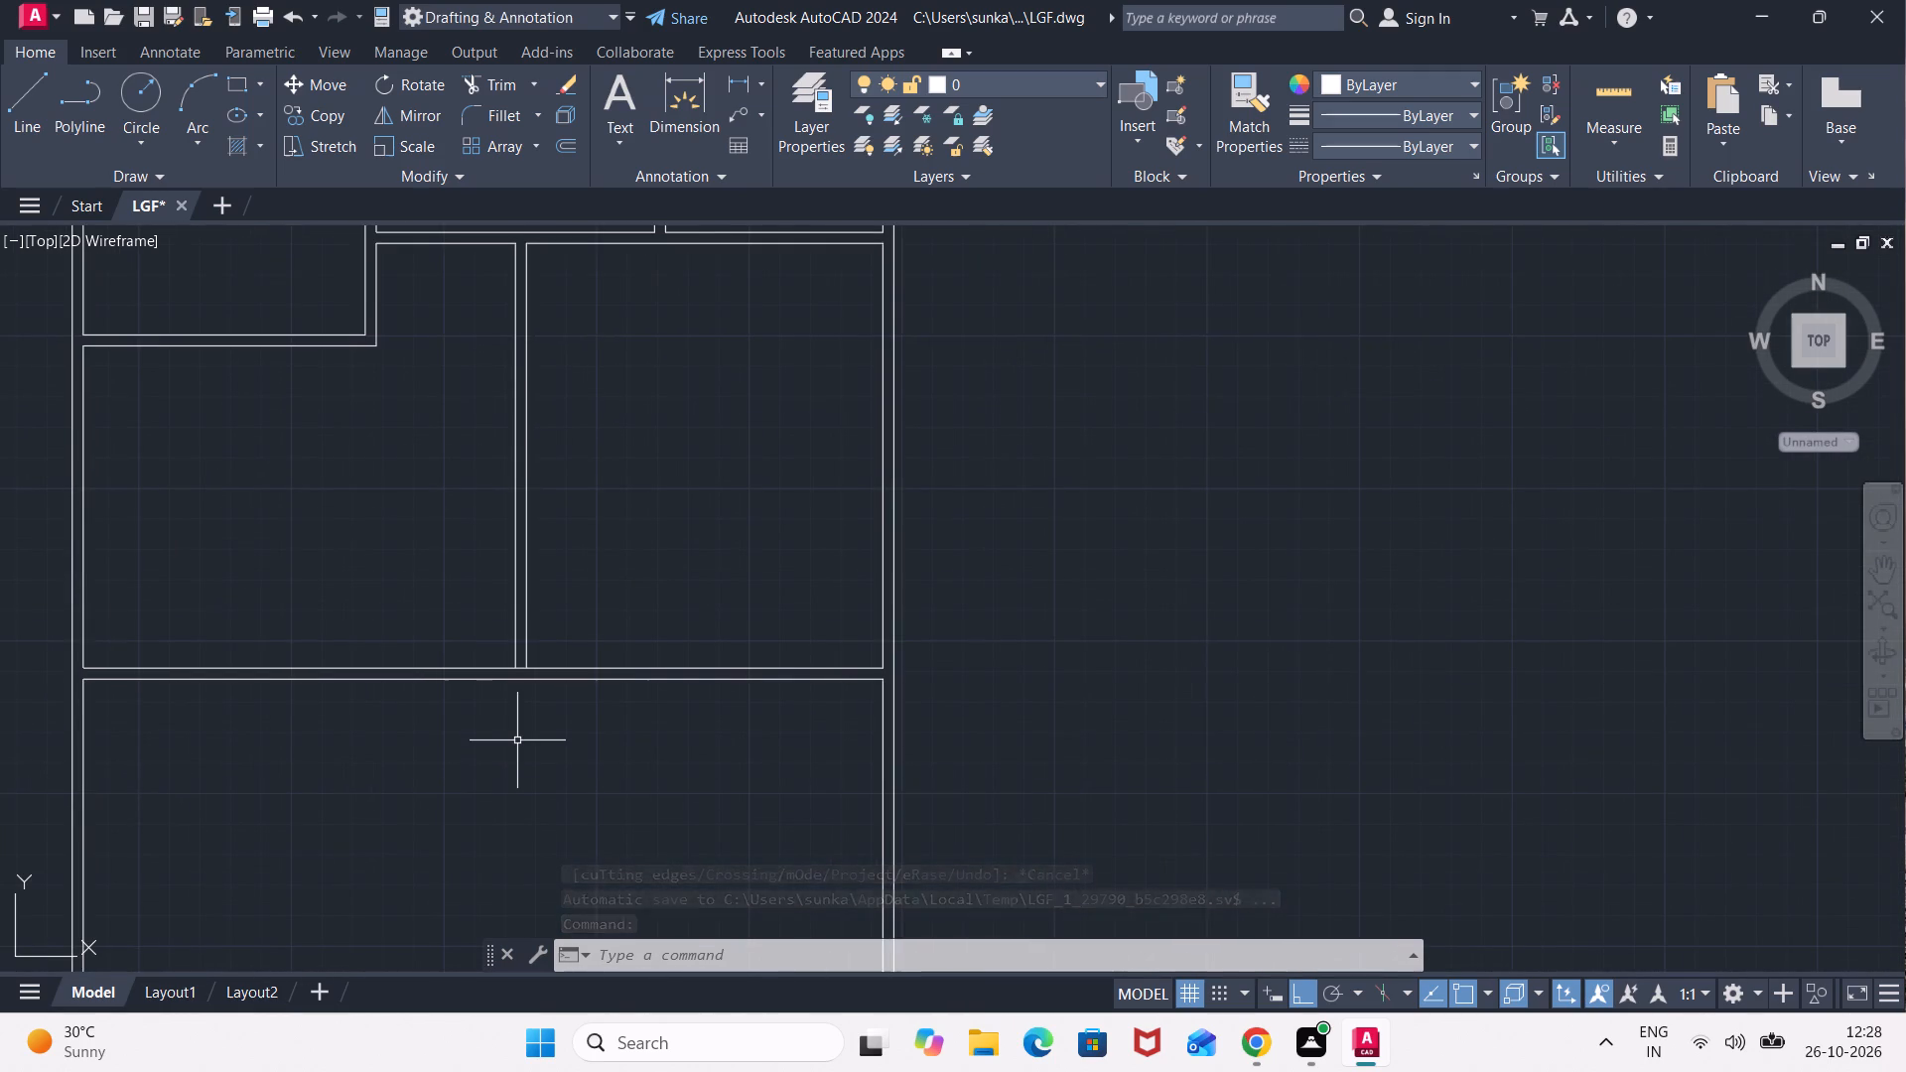
{"action": "scroll", "coordinate": [529, 655], "scroll_direction": "up", "scroll_amount": 2}
{"action": "left_click", "coordinate": [499, 693]}
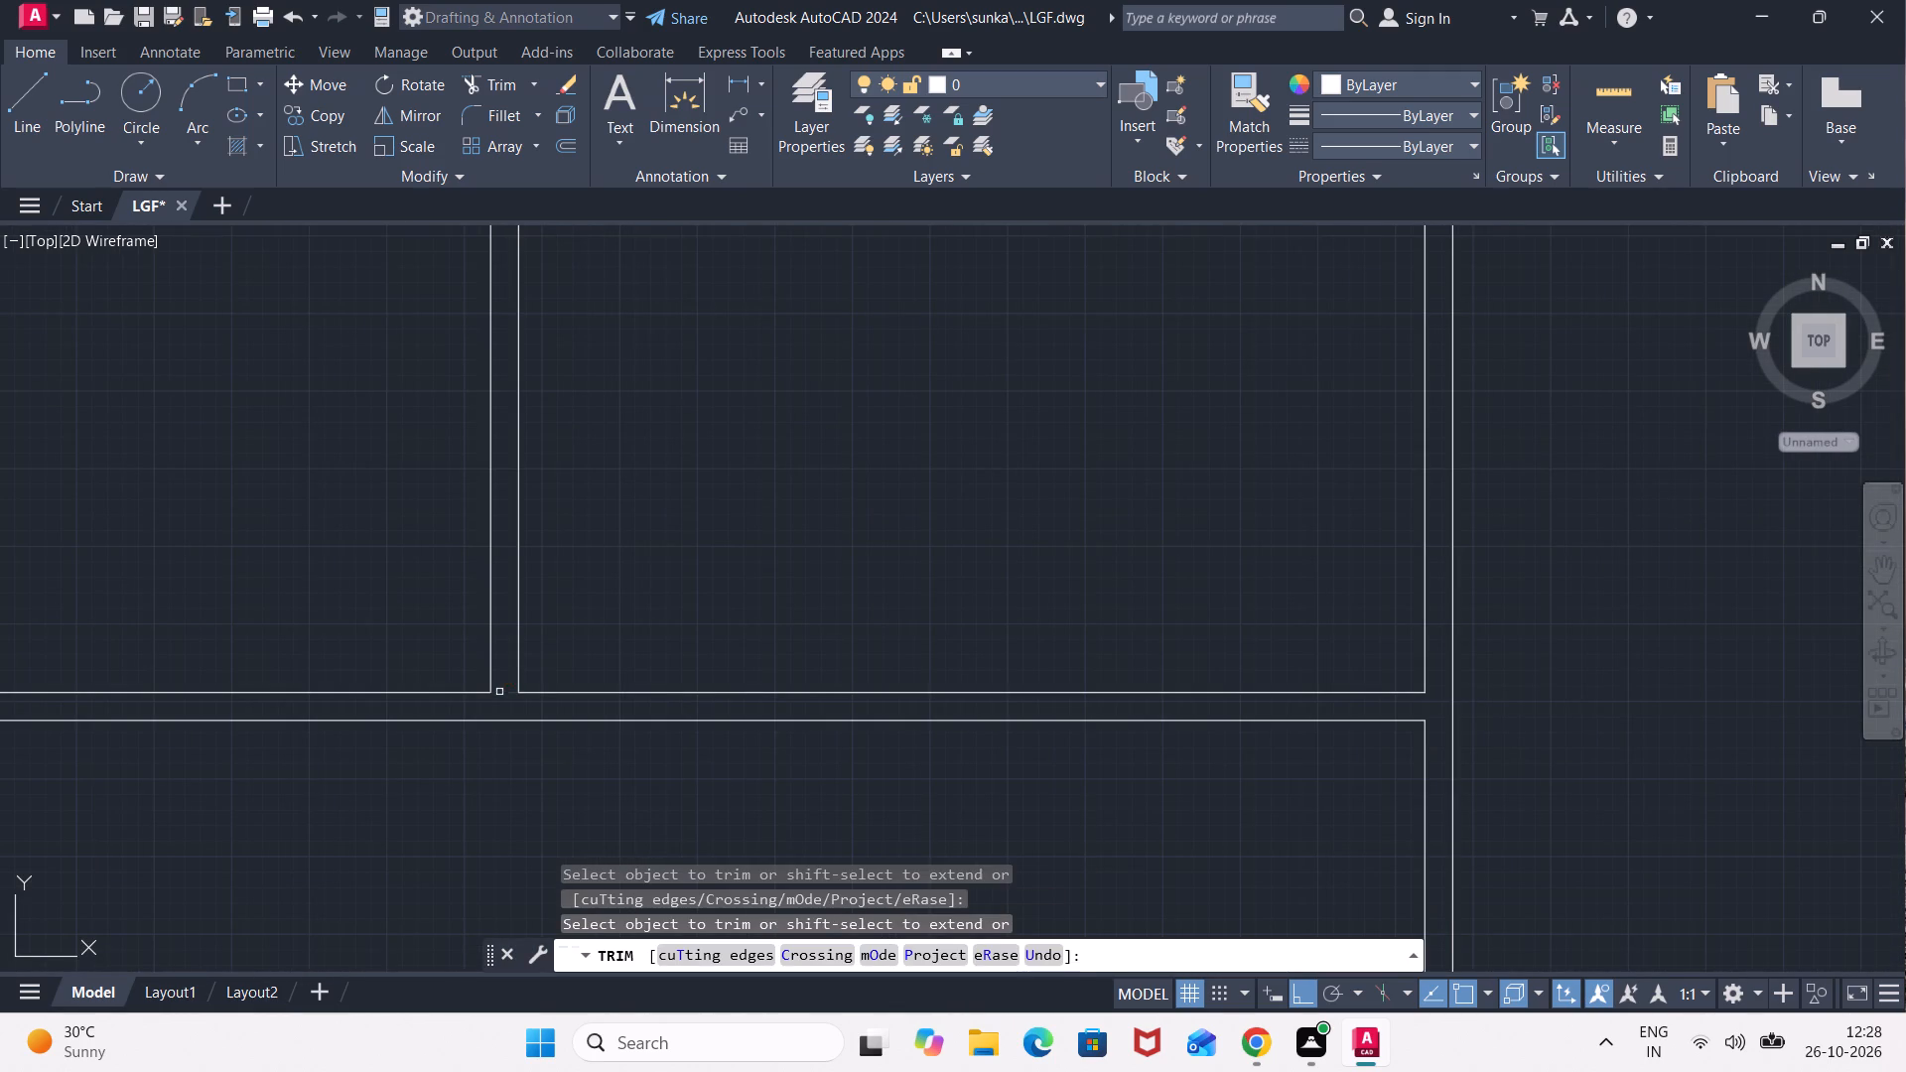
{"action": "key", "text": "Escape"}
{"action": "scroll", "coordinate": [534, 797], "scroll_direction": "down", "scroll_amount": 1}
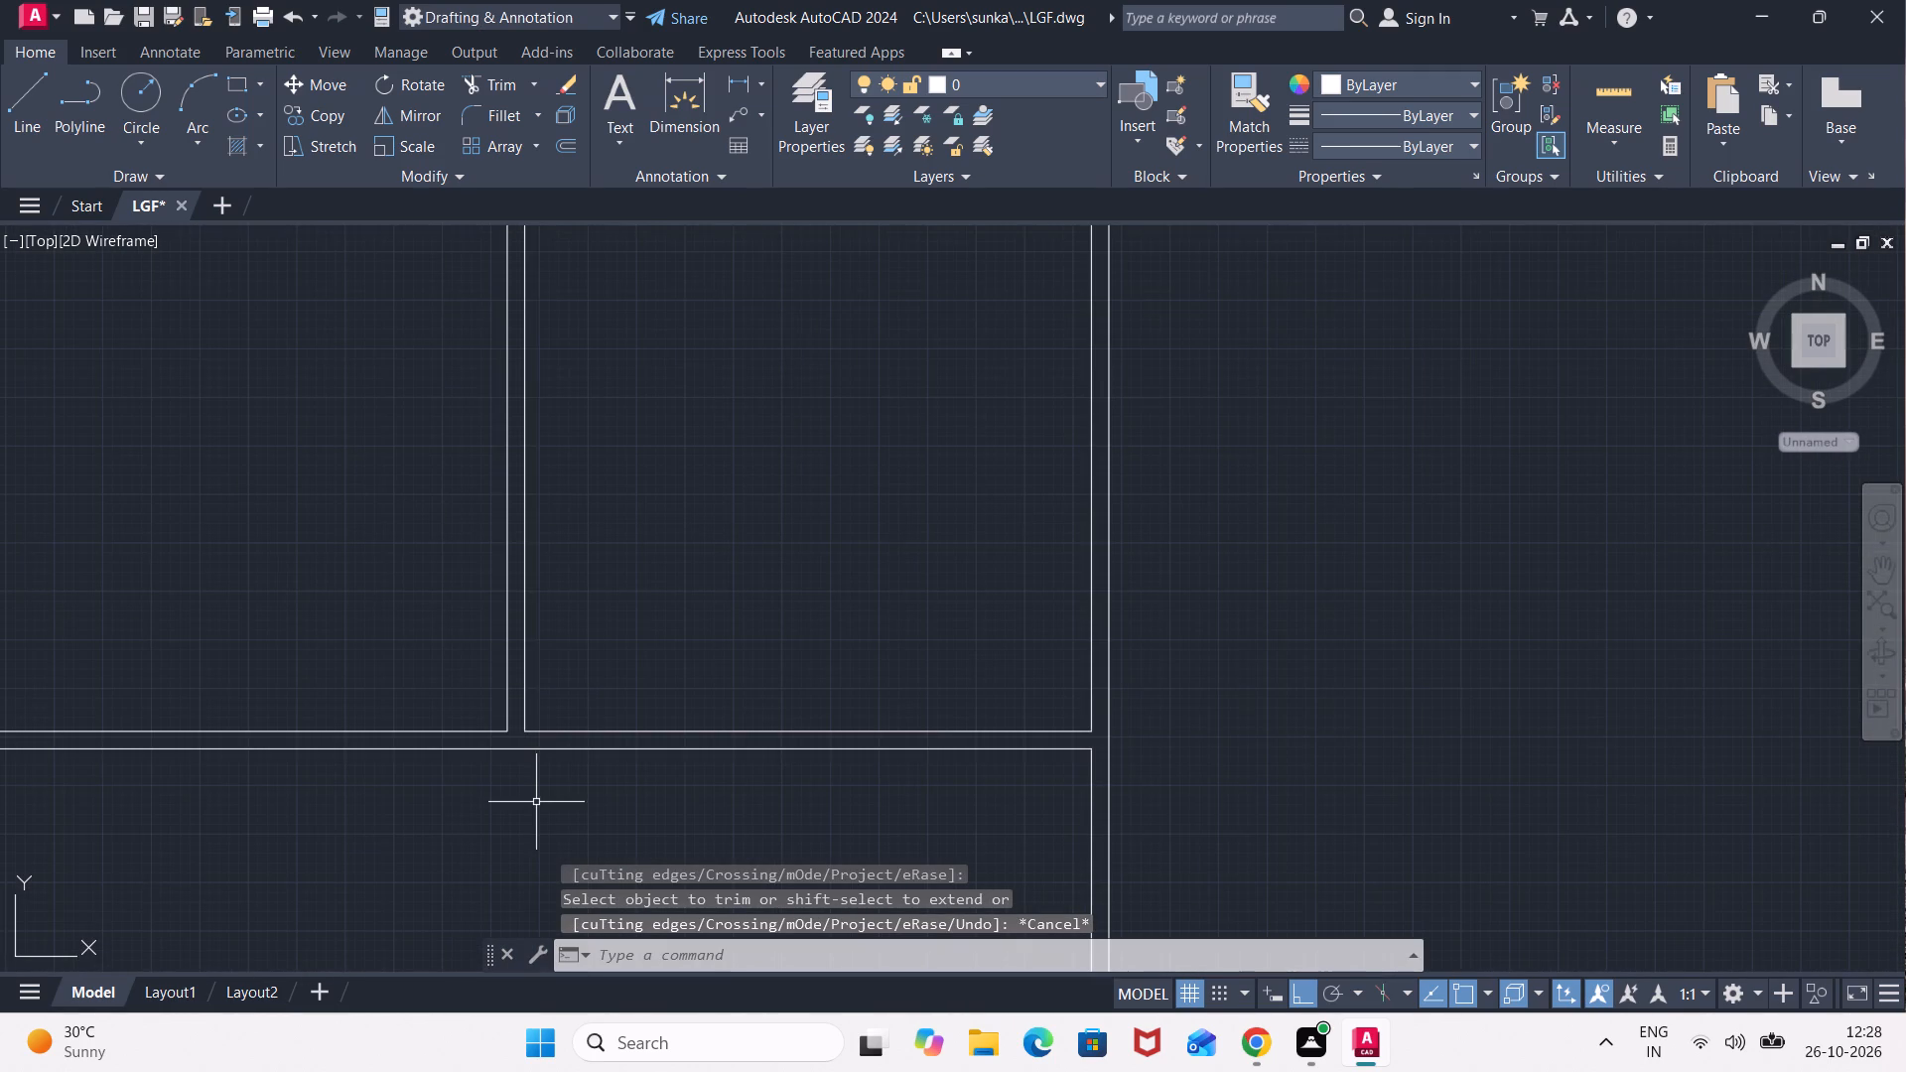
{"action": "scroll", "coordinate": [536, 802], "scroll_direction": "down", "scroll_amount": 1}
{"action": "left_click", "coordinate": [536, 802]}
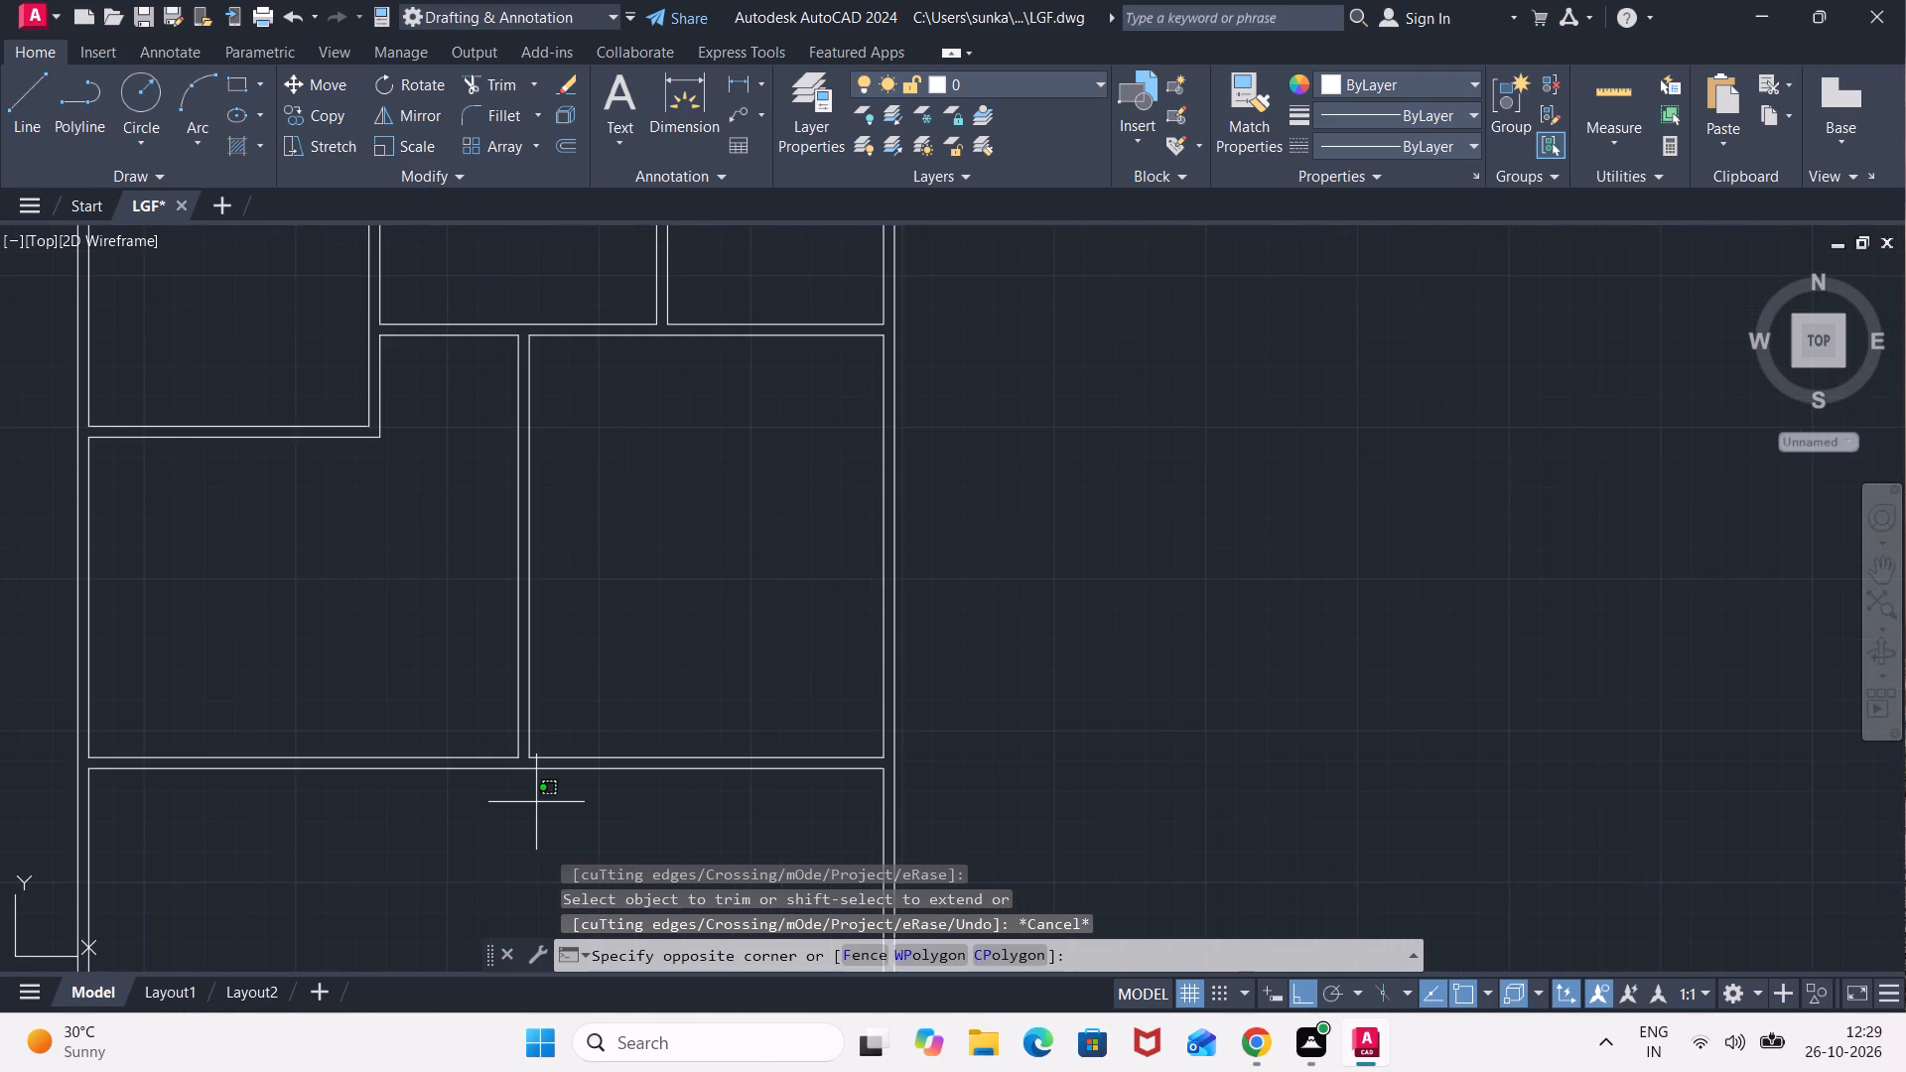
{"action": "left_click", "coordinate": [536, 803]}
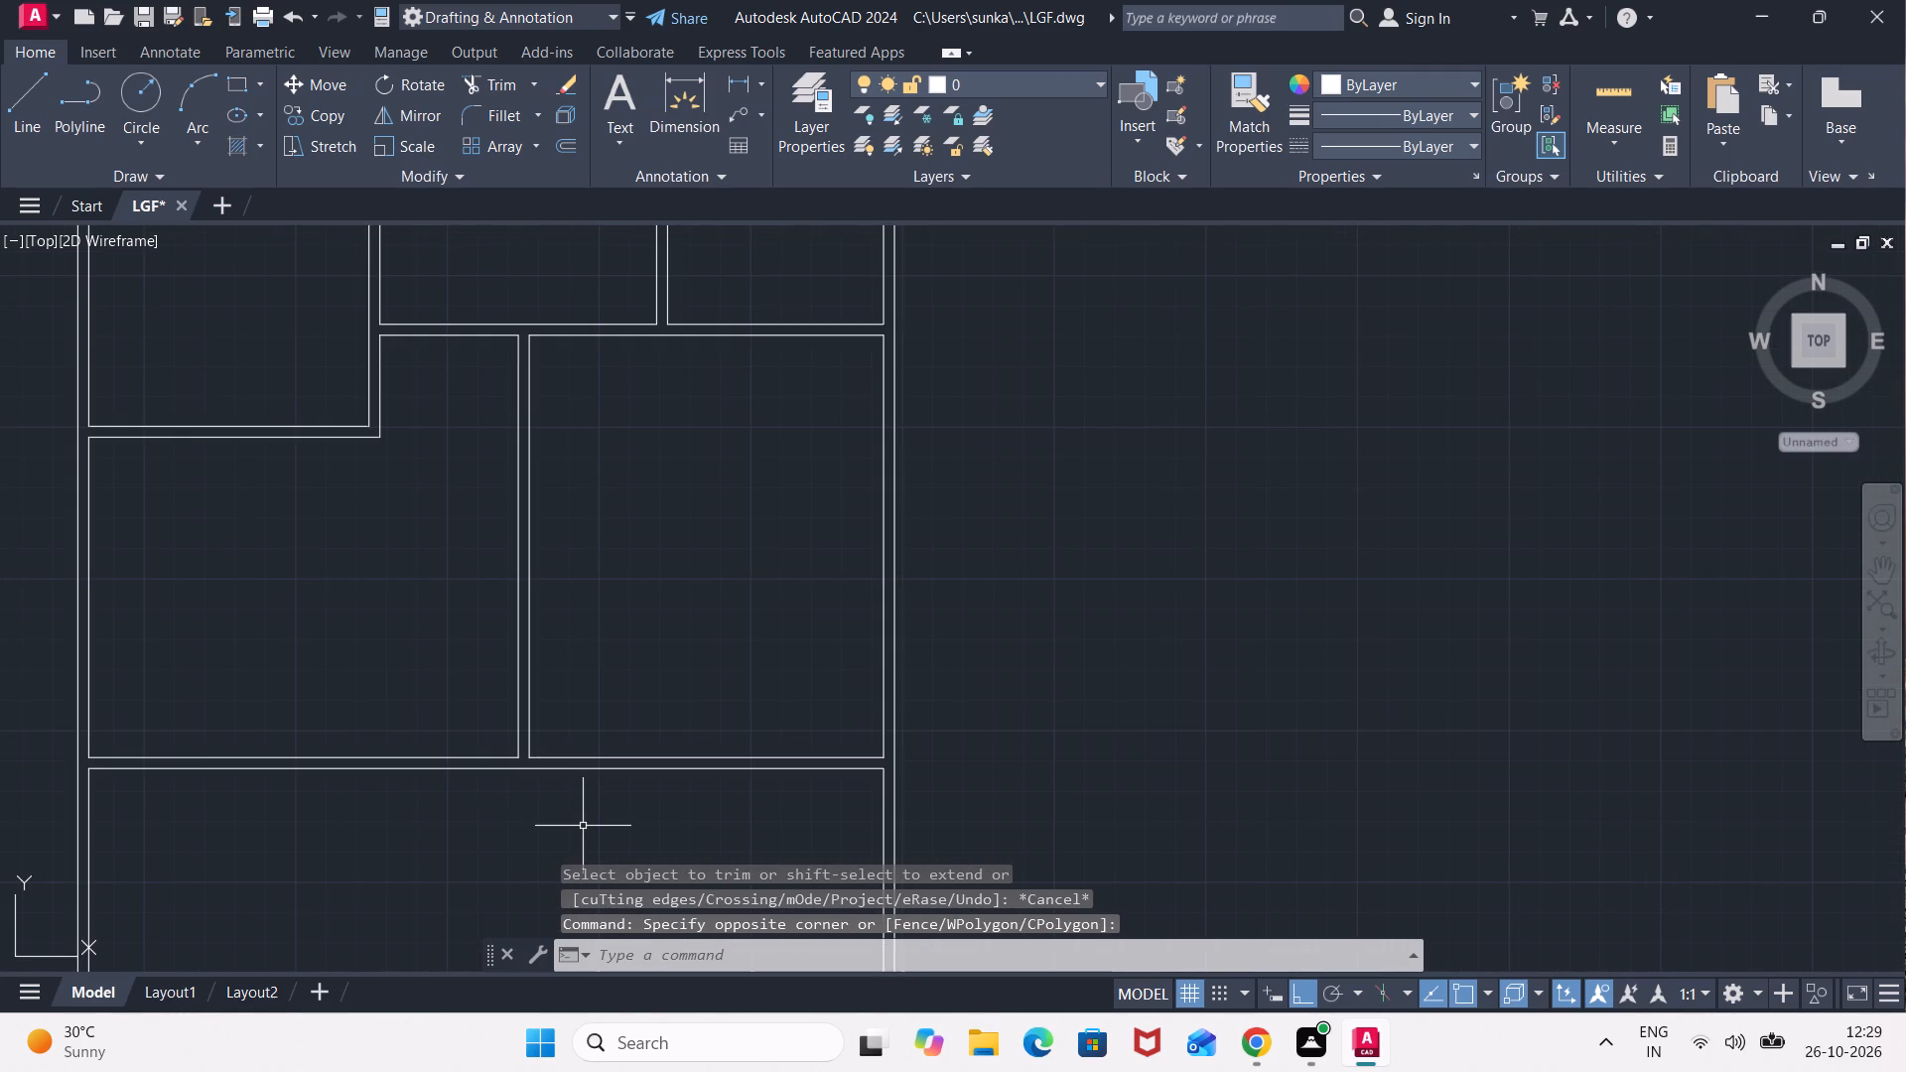
Offset the lower line of the horizontal wall below the partition 5' downward.
{"action": "middle_click_drag", "start_coordinate": [583, 825], "coordinate": [545, 732]}
{"action": "scroll", "coordinate": [516, 767], "scroll_direction": "down", "scroll_amount": 1}
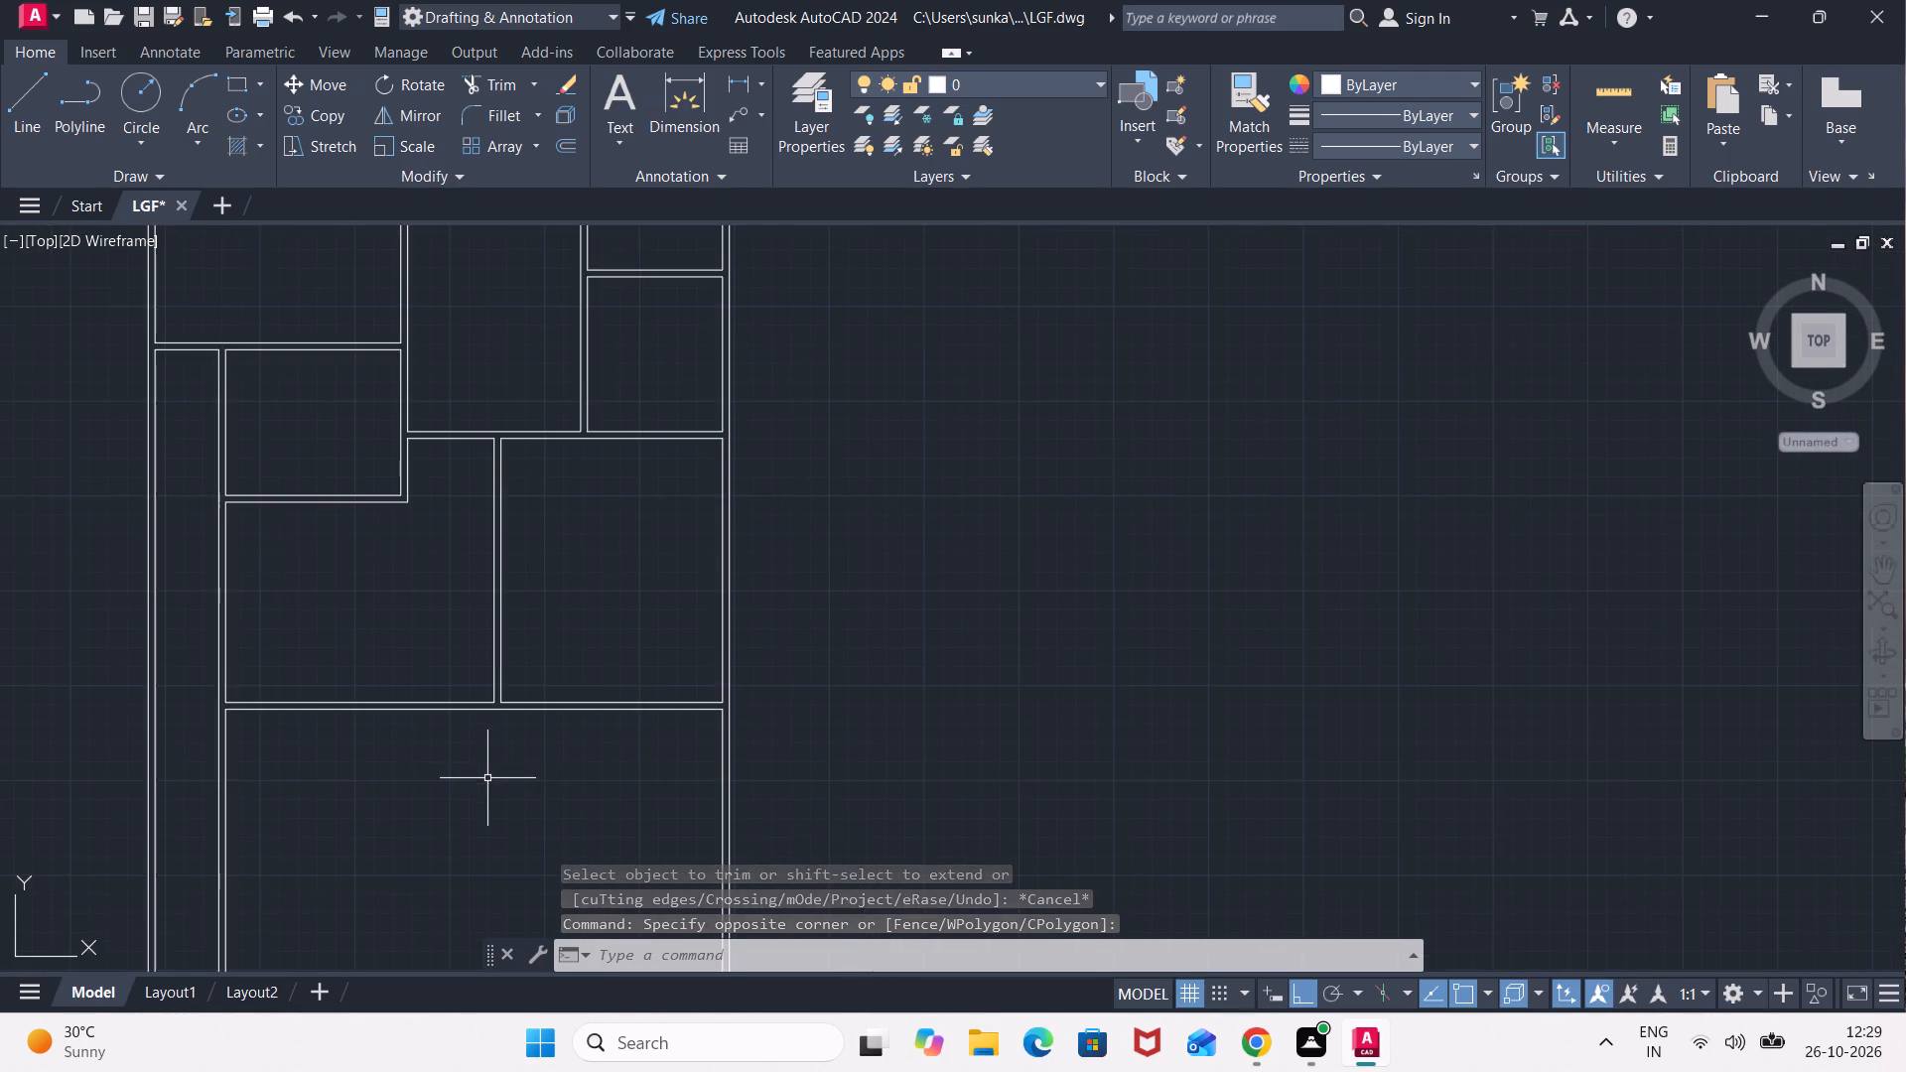
{"action": "middle_click_drag", "start_coordinate": [483, 780], "coordinate": [502, 507]}
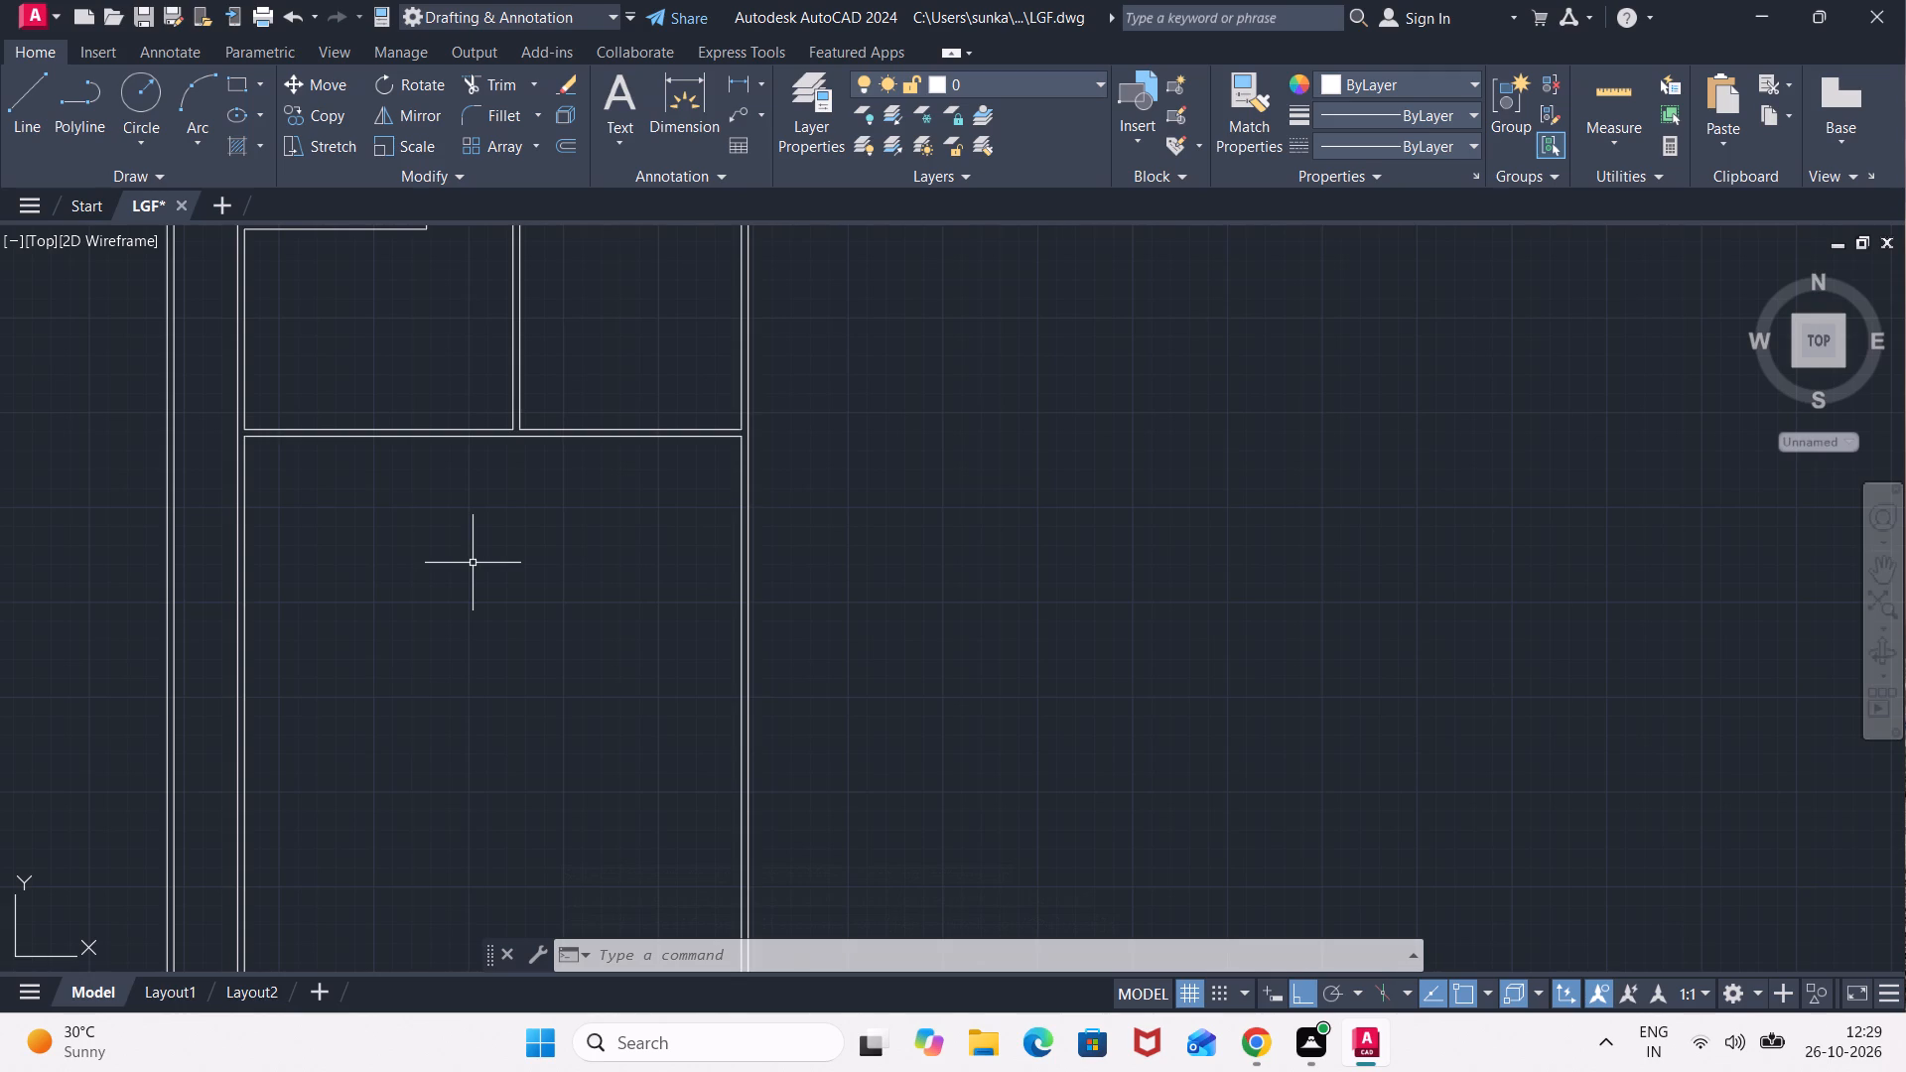
{"action": "key", "text": "o"}
{"action": "key", "text": "Return"}
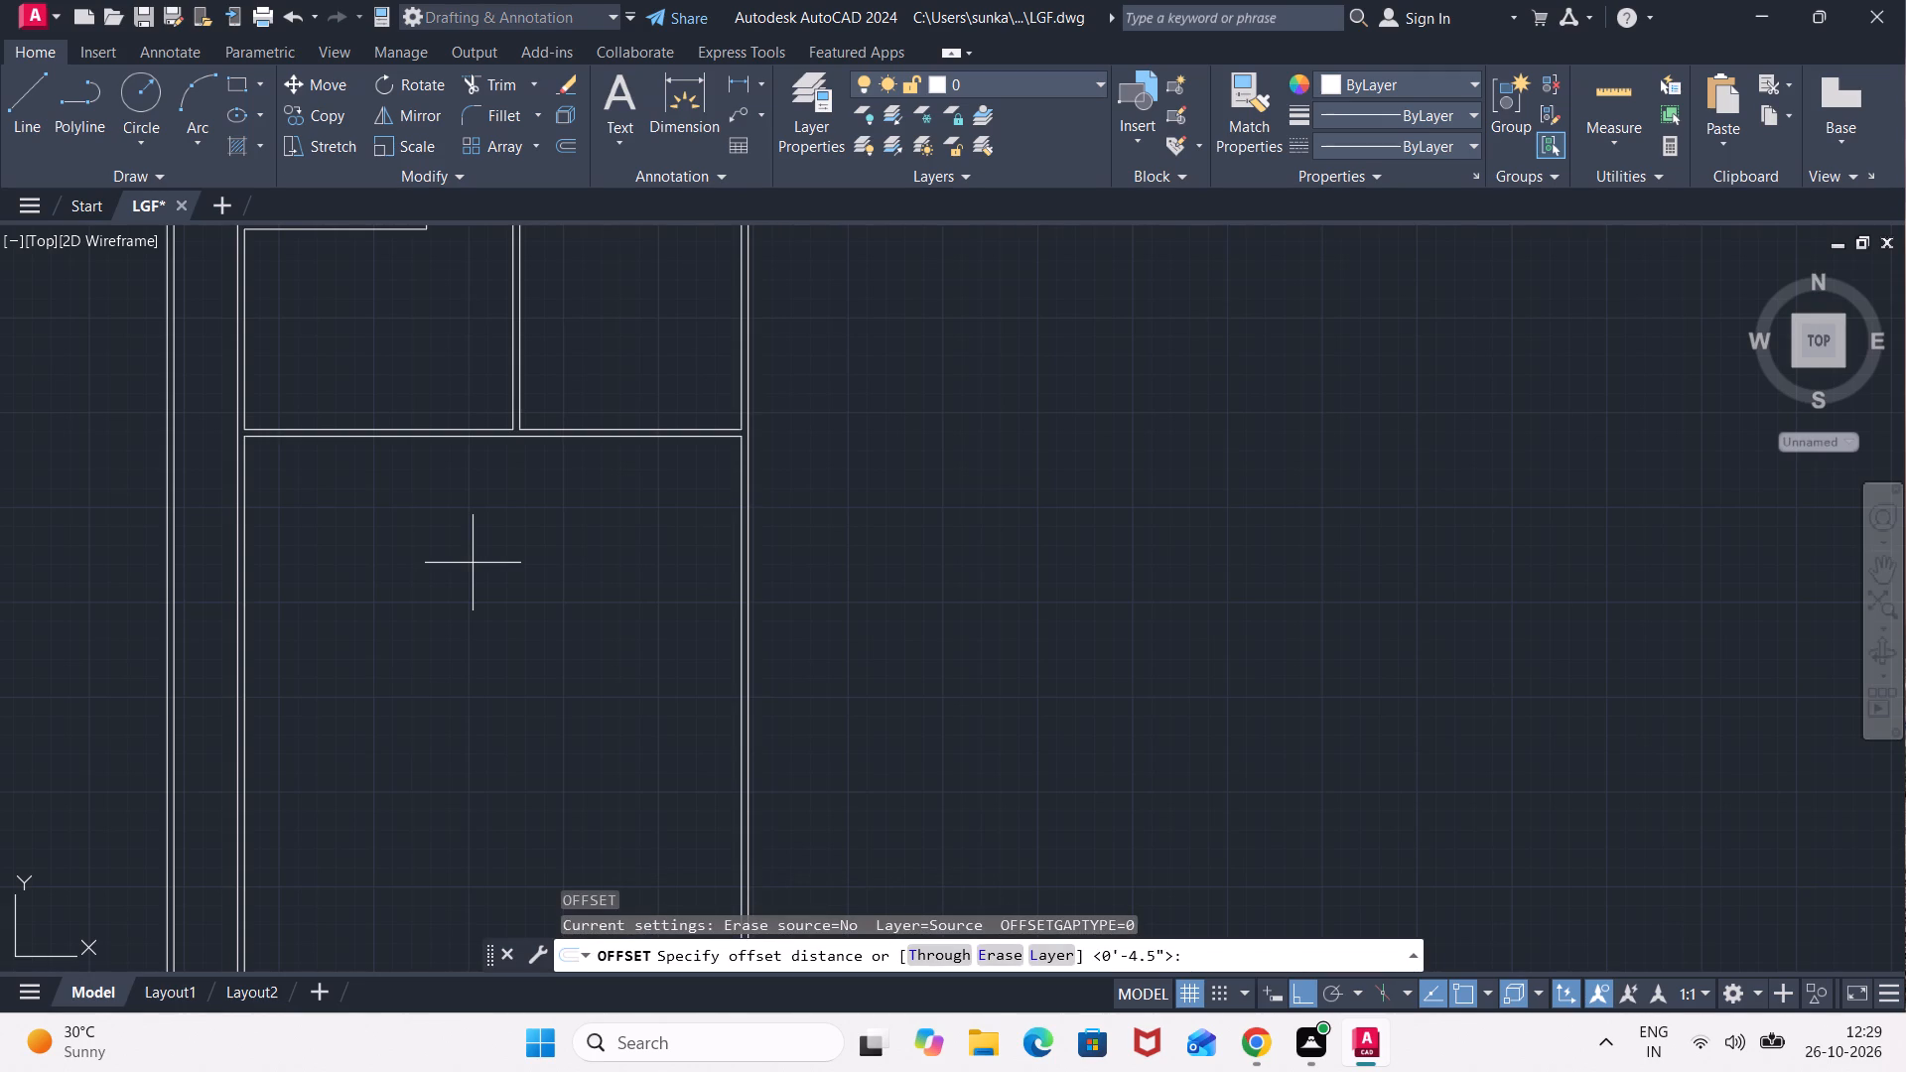
{"action": "type", "text": "5'"}
{"action": "key", "text": "Return"}
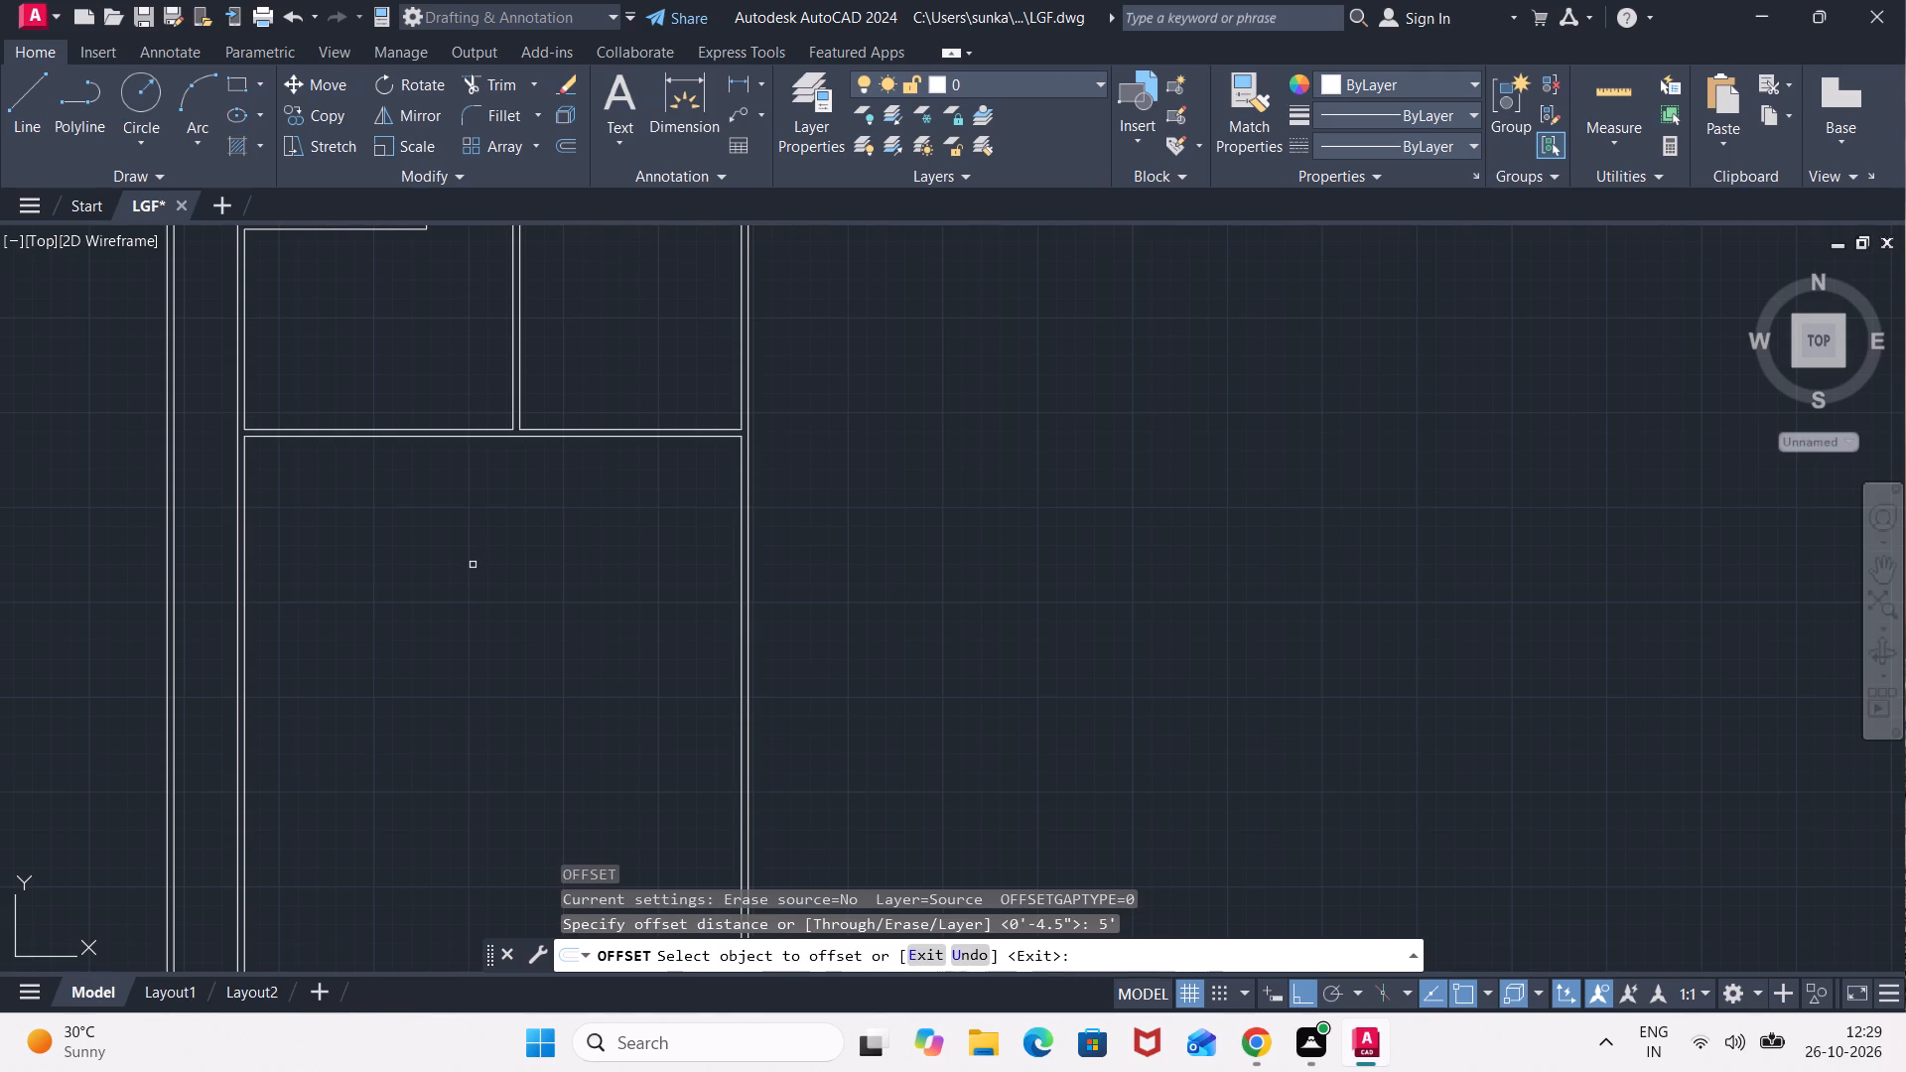
{"action": "left_click", "coordinate": [416, 439]}
{"action": "left_click", "coordinate": [431, 536]}
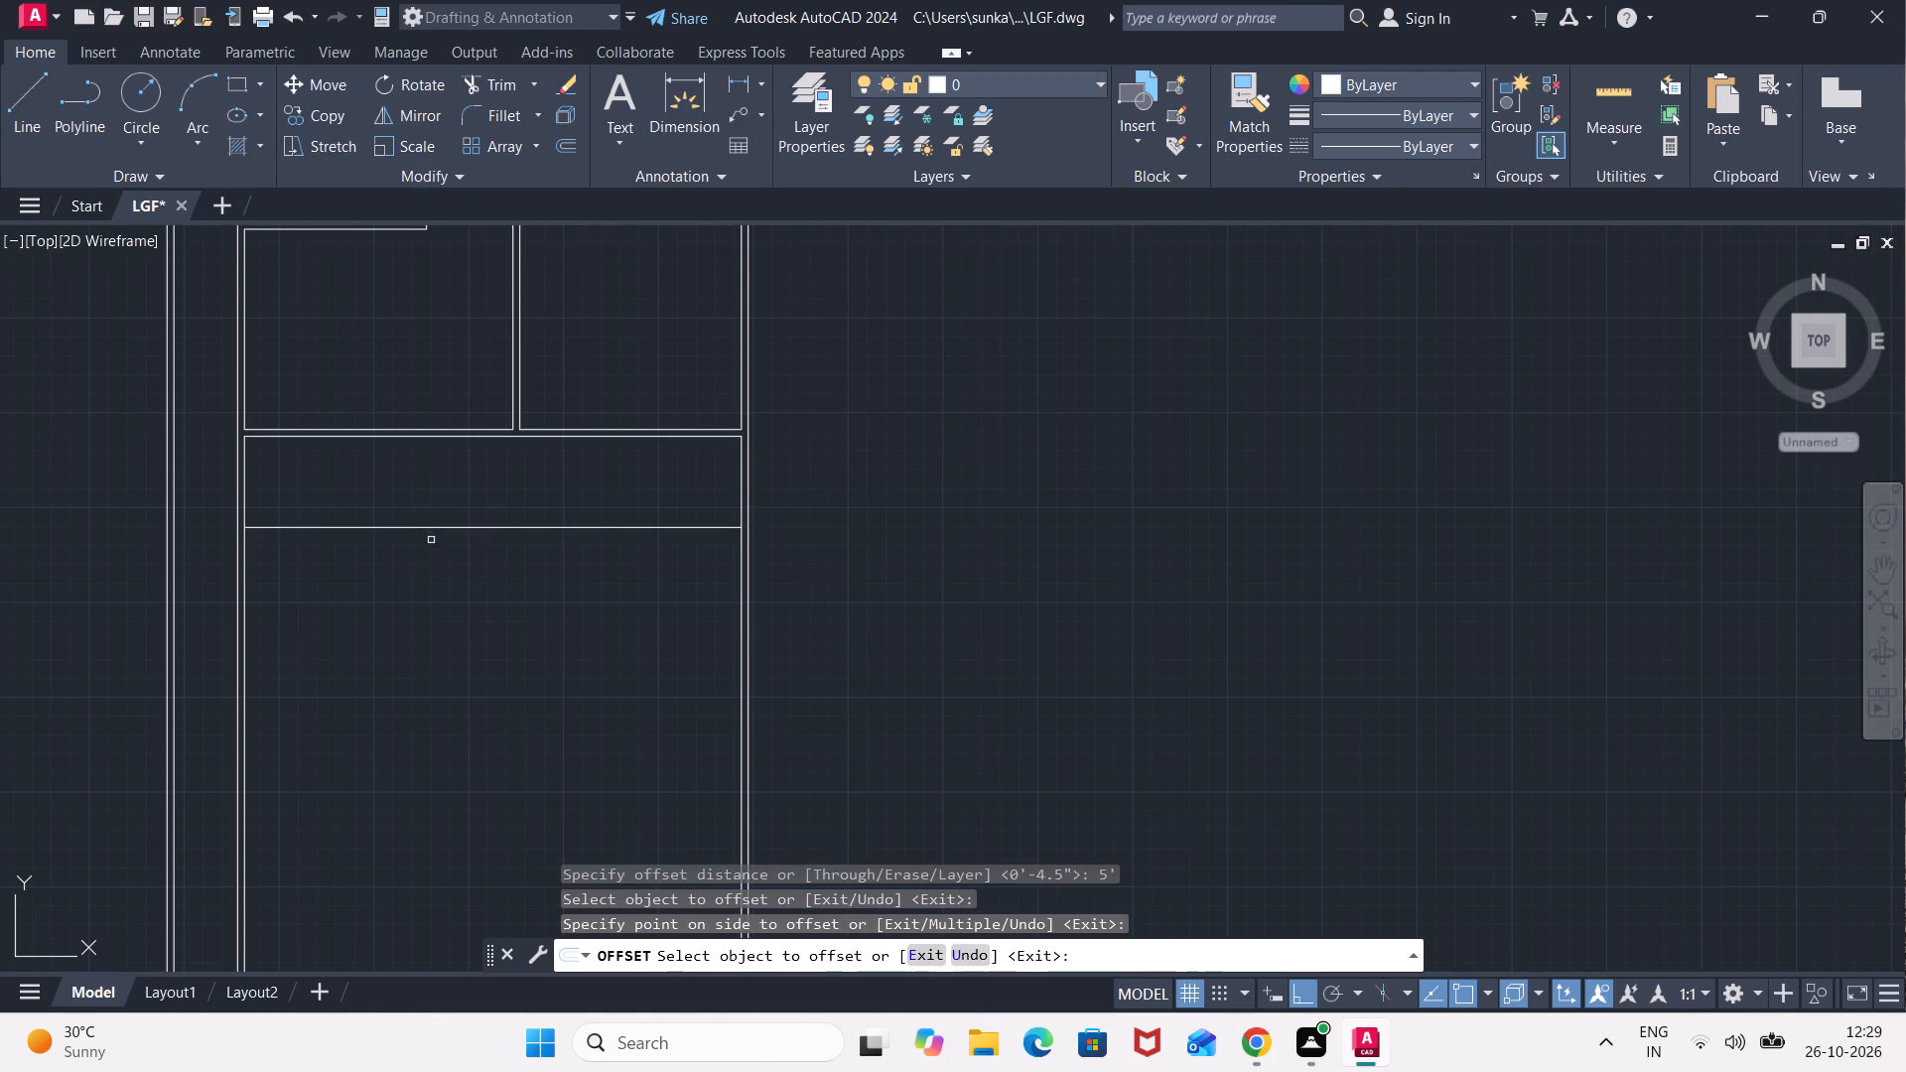
{"action": "key", "text": "space"}
Offset the new horizontal line 4.5" downward to form the wall's thickness.
{"action": "key", "text": "space"}
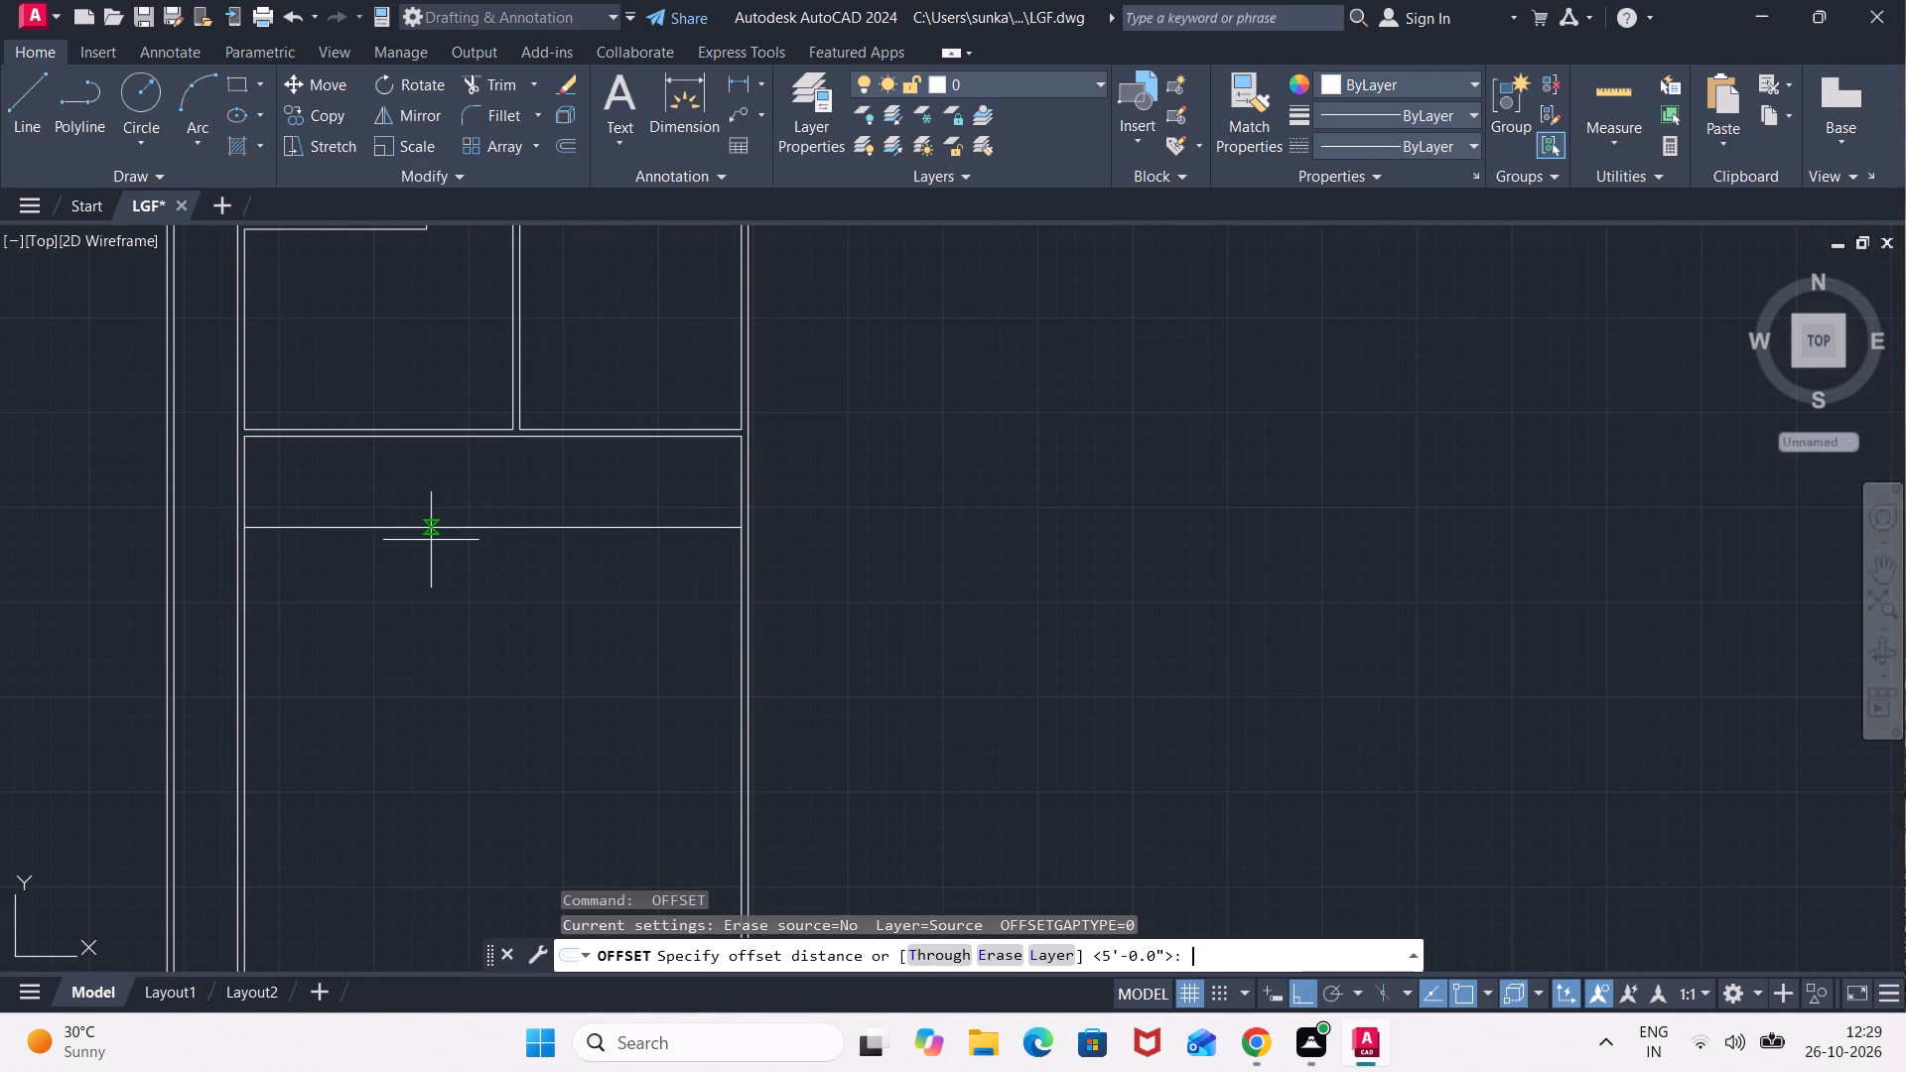
{"action": "type", "text": "4.5\""}
{"action": "key", "text": "Return"}
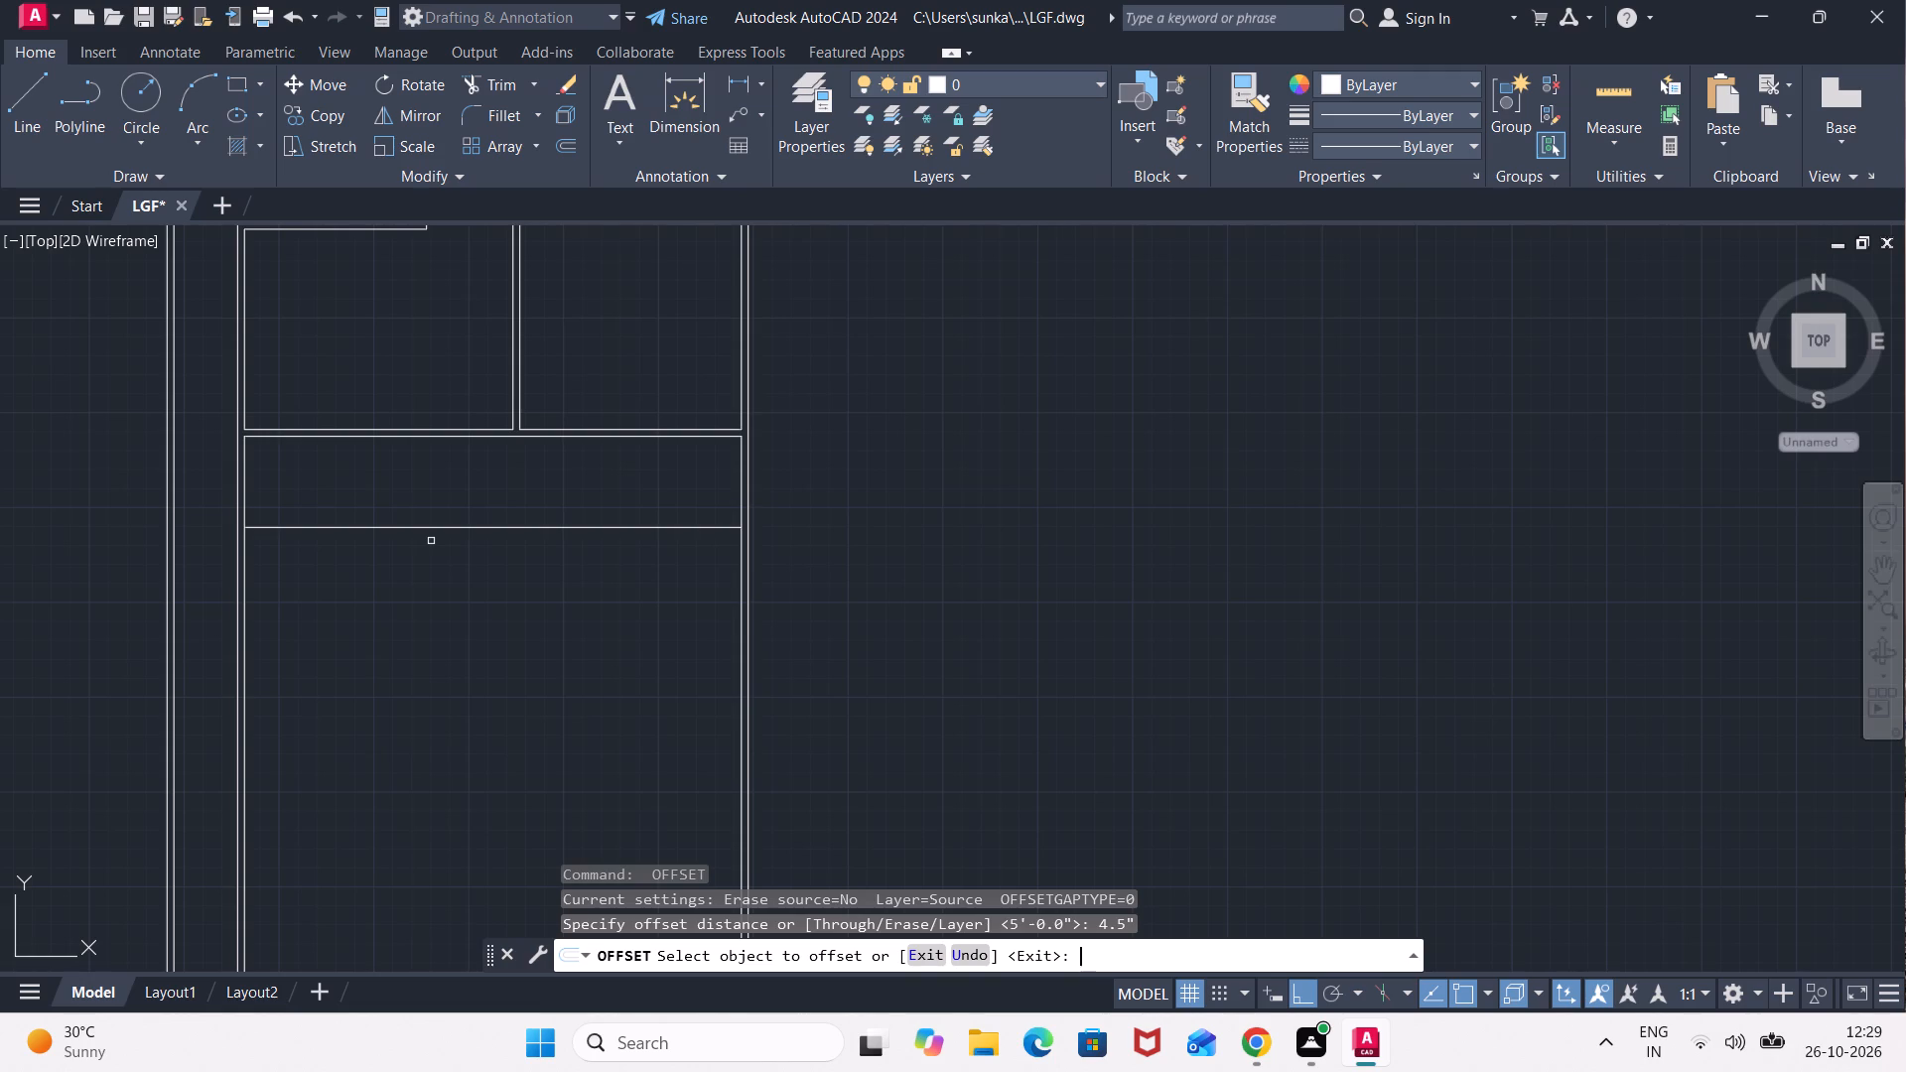
{"action": "left_click", "coordinate": [448, 529]}
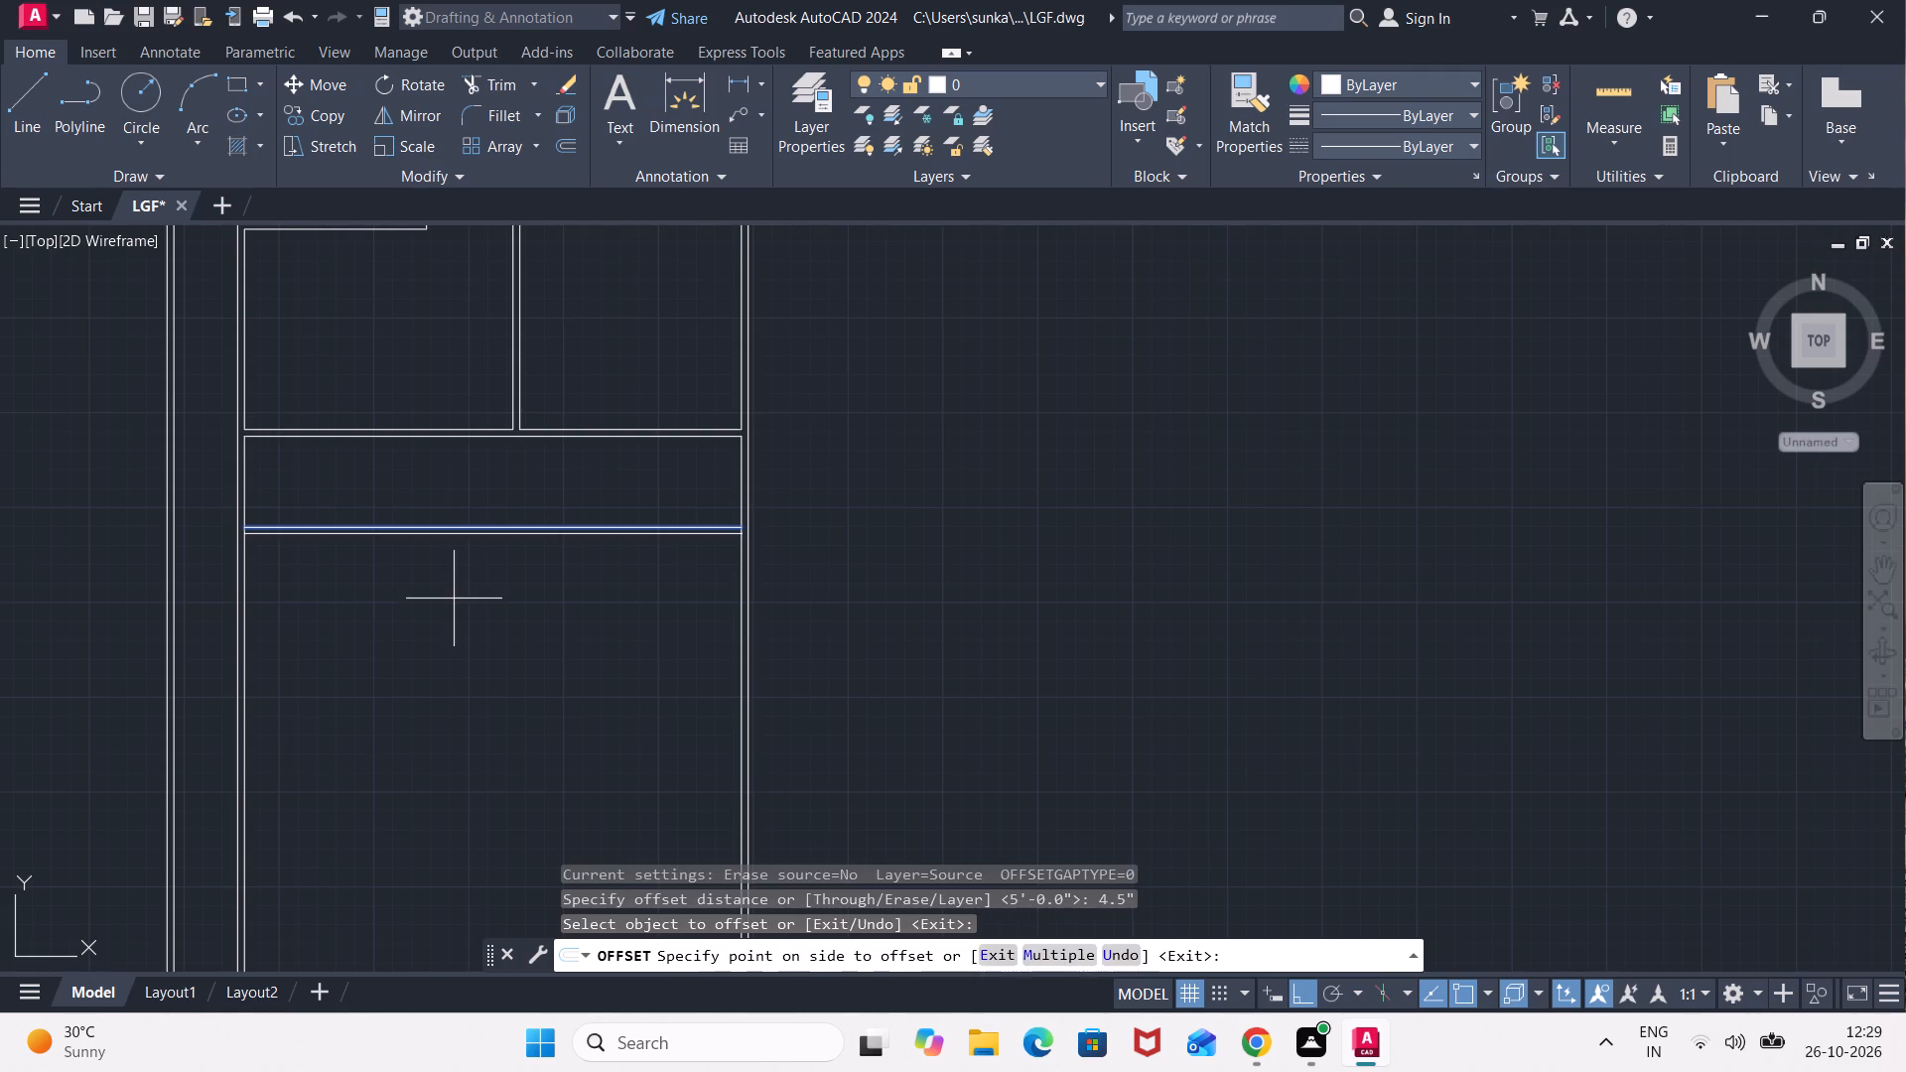
{"action": "left_click", "coordinate": [454, 599]}
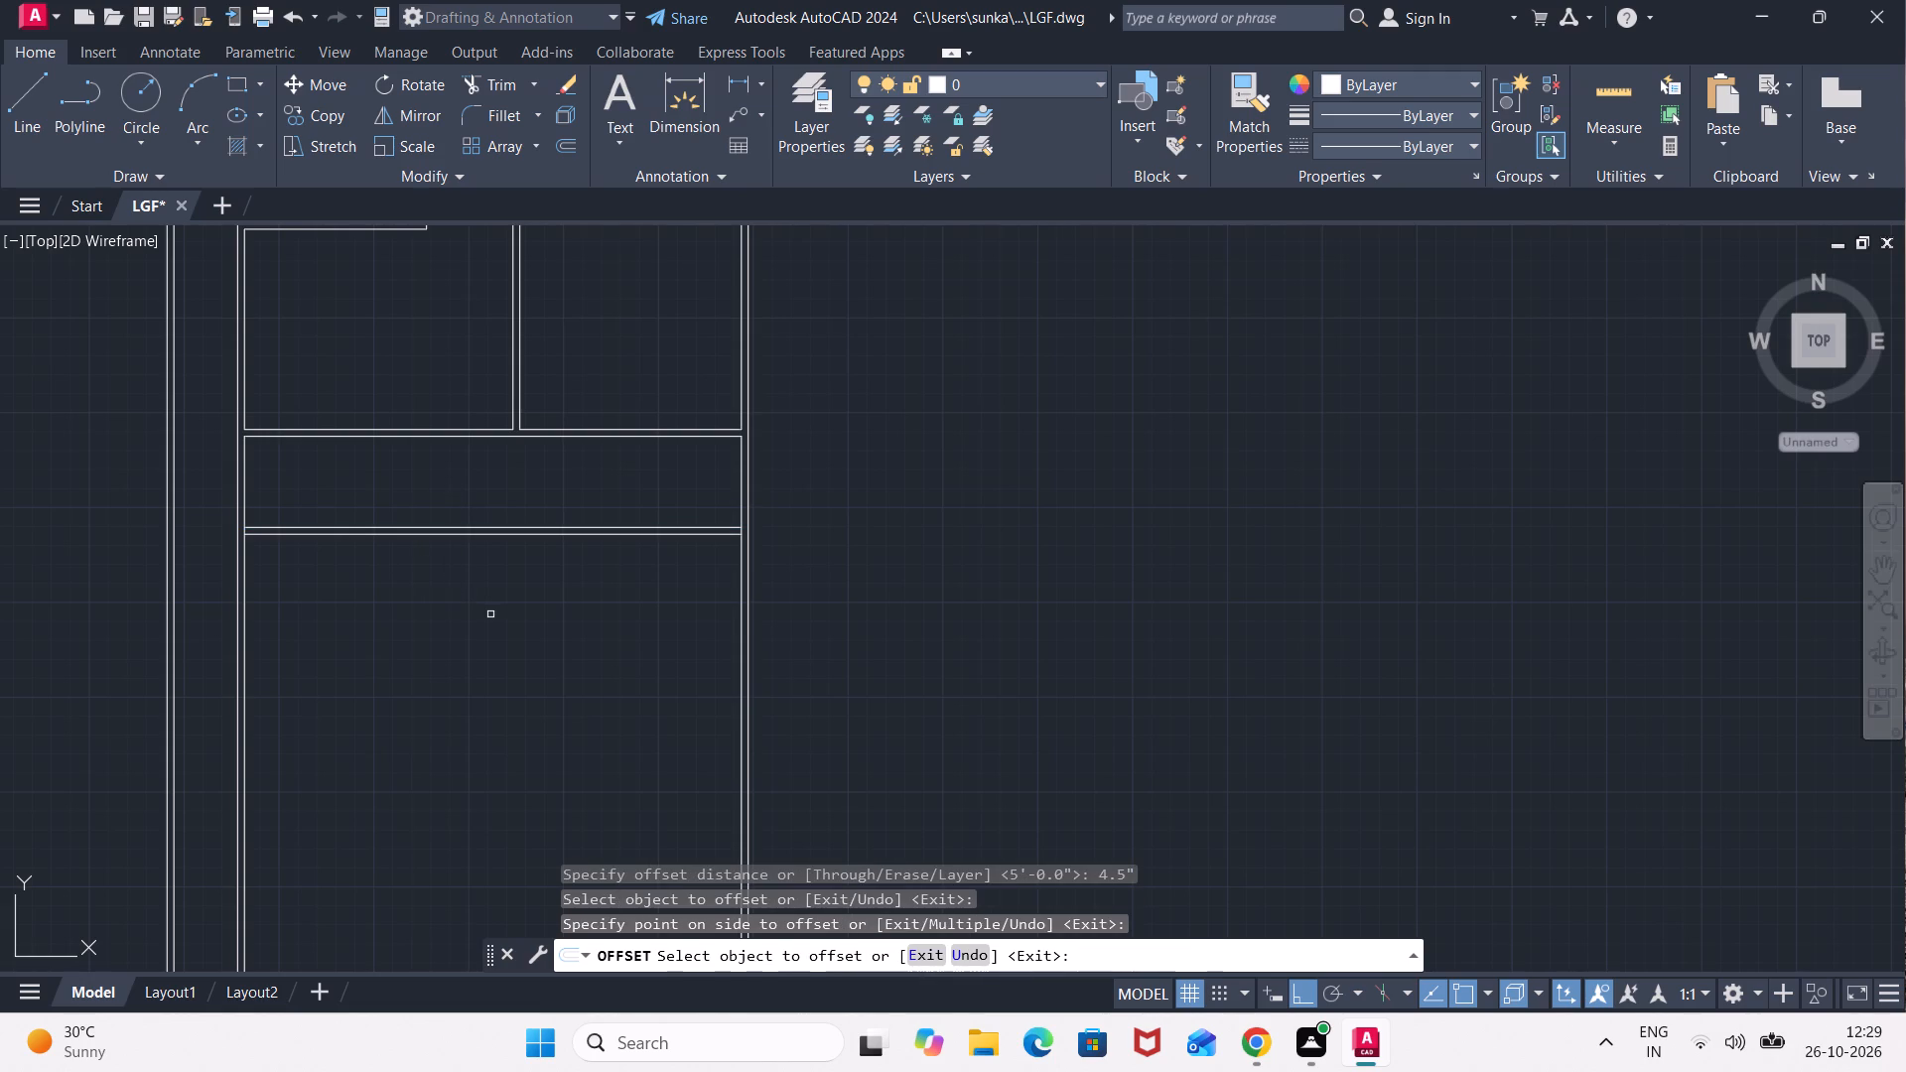
{"action": "key", "text": "space"}
Trim the vertical wall line between the new horizontal wall's two lines at its left junction.
{"action": "type", "text": "TR"}
{"action": "key", "text": "Return"}
{"action": "scroll", "coordinate": [299, 576], "scroll_direction": "up", "scroll_amount": 1}
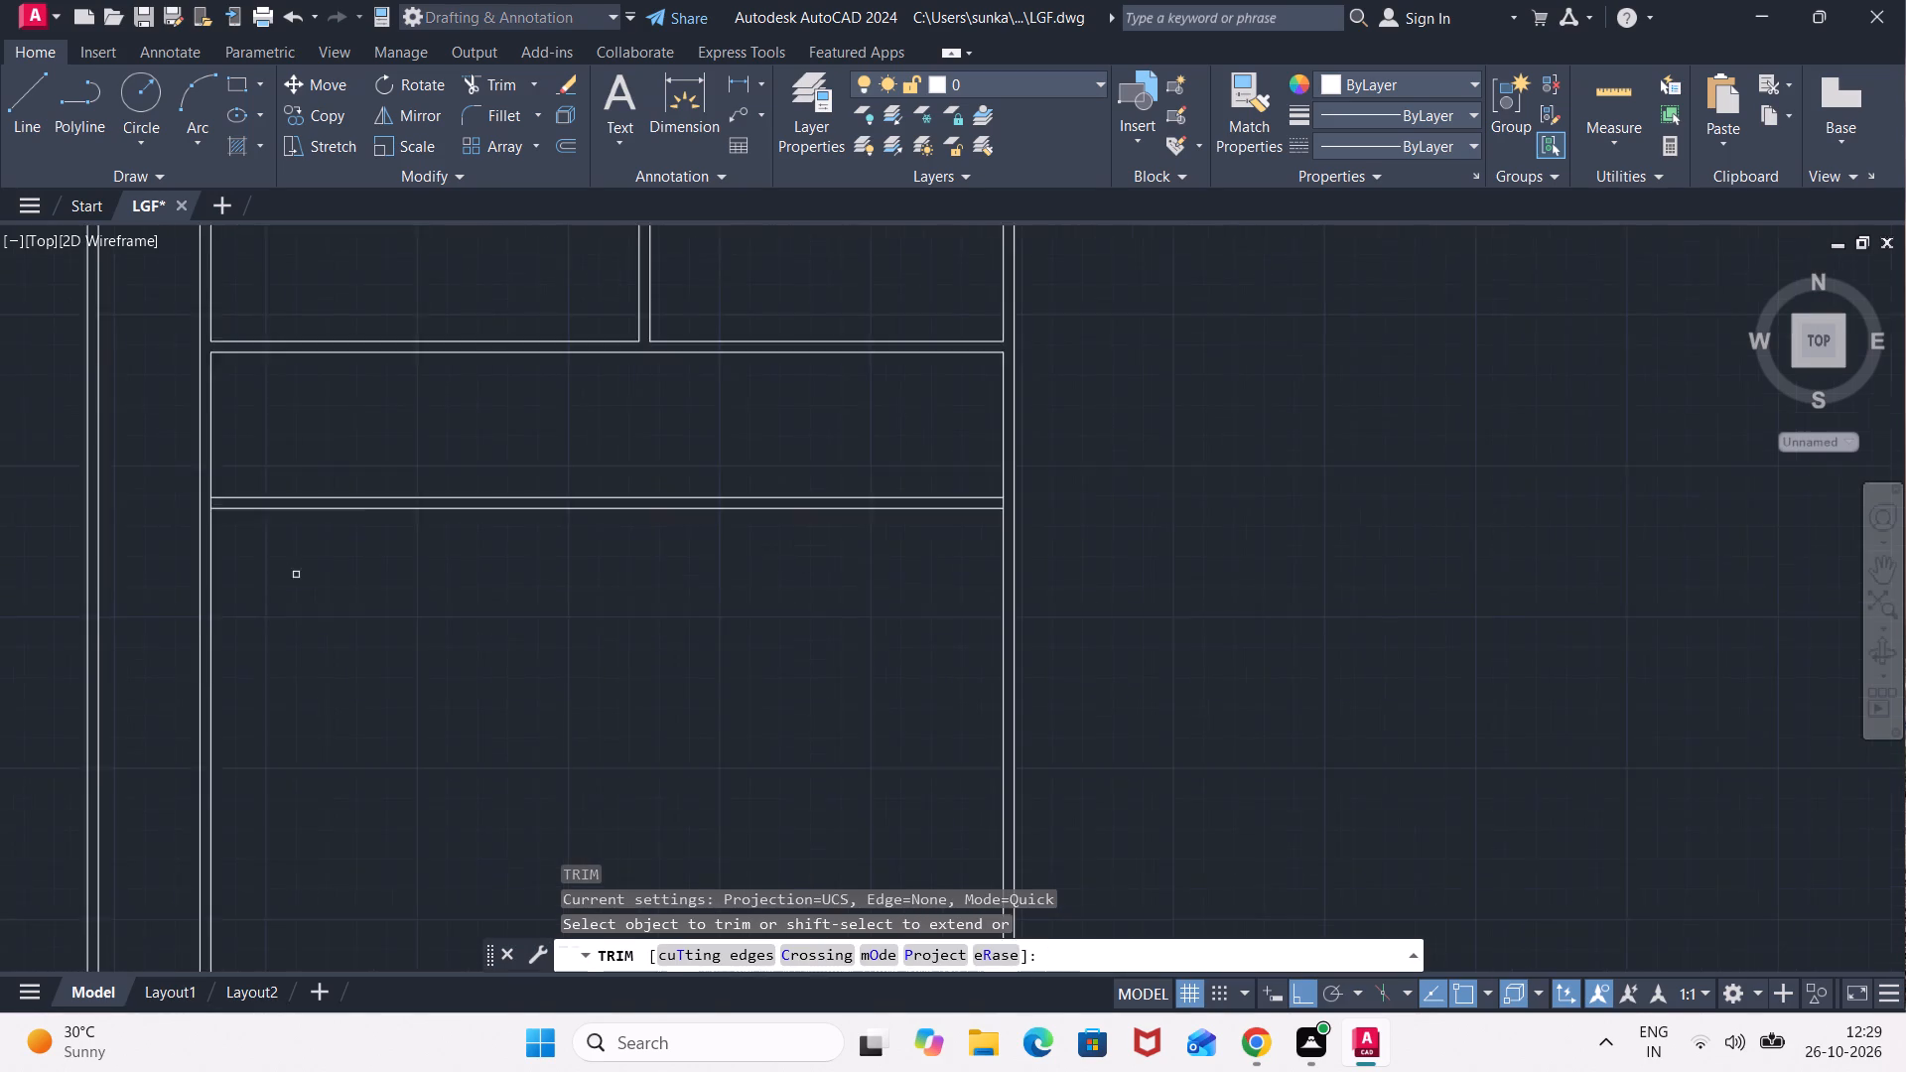
{"action": "scroll", "coordinate": [296, 575], "scroll_direction": "up", "scroll_amount": 1}
{"action": "left_click", "coordinate": [167, 474]}
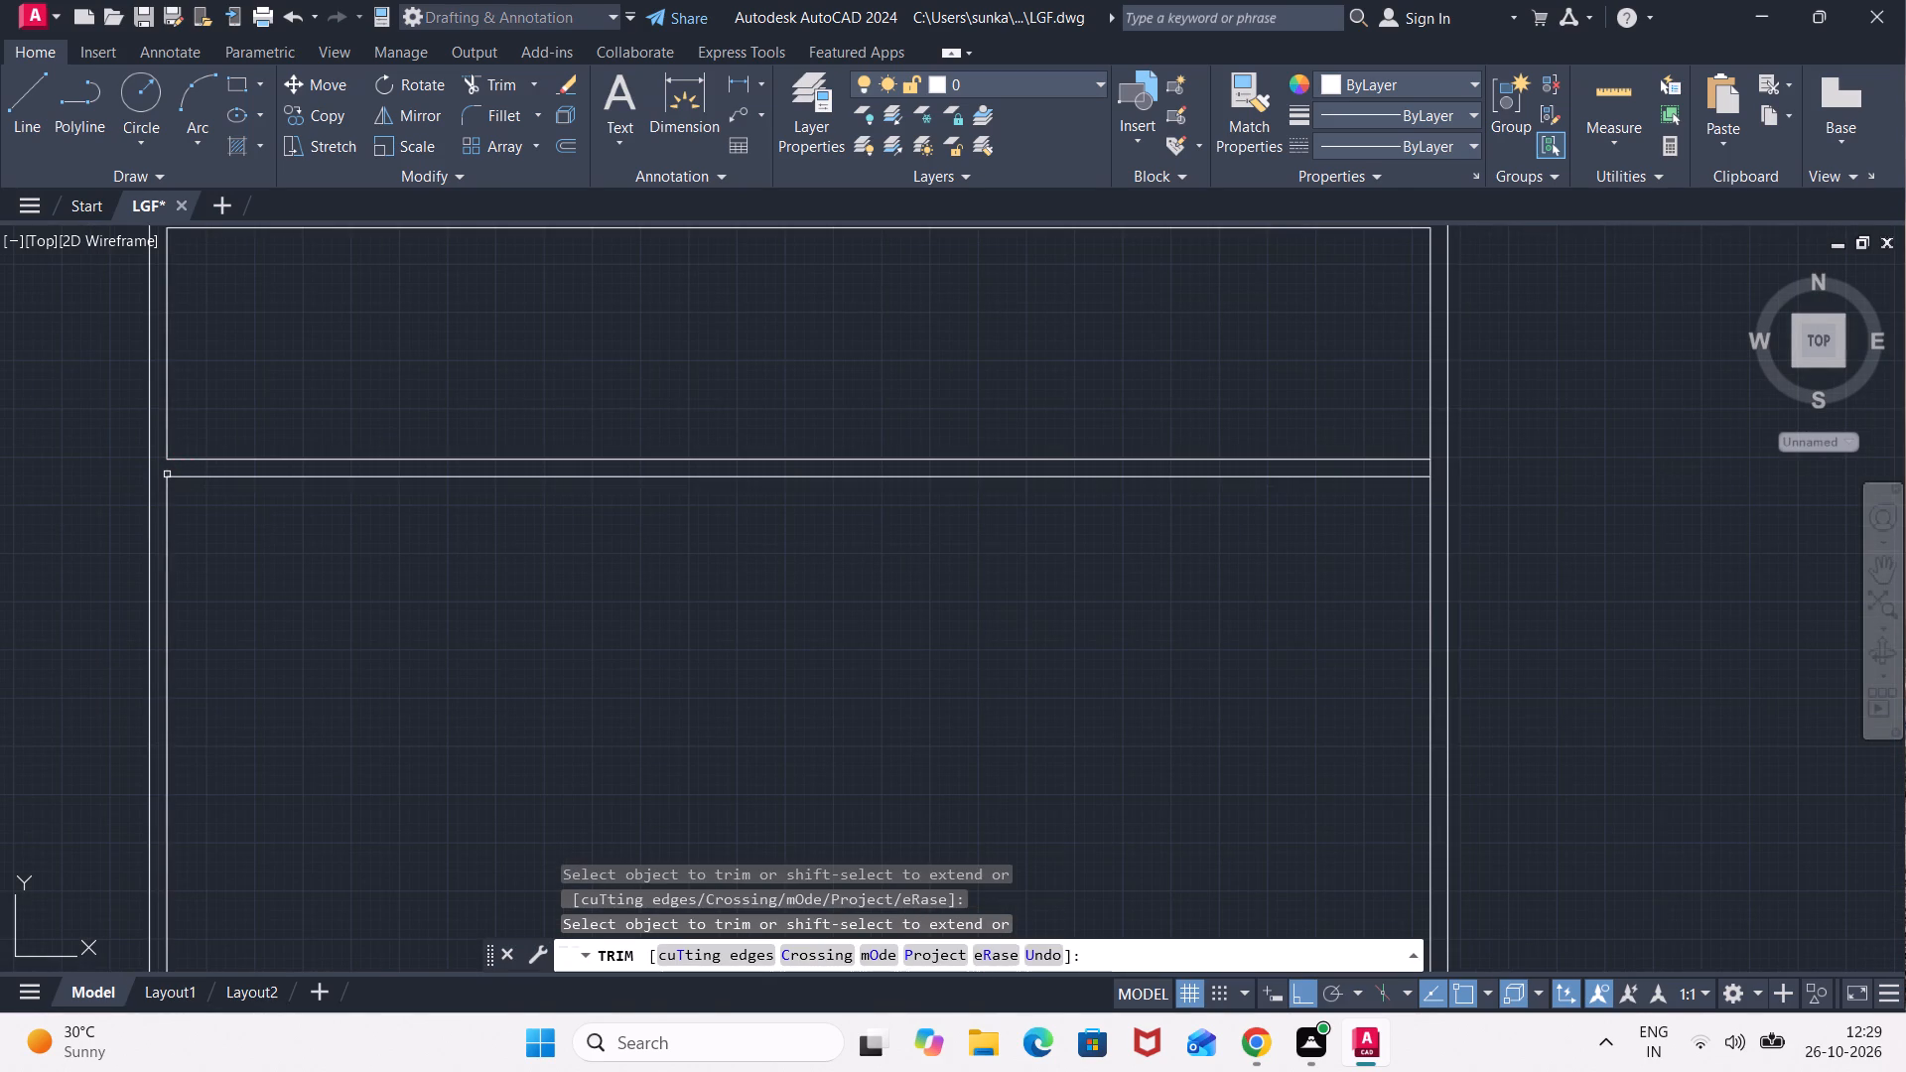
{"action": "scroll", "coordinate": [301, 586], "scroll_direction": "down", "scroll_amount": 2}
{"action": "key", "text": "Escape"}
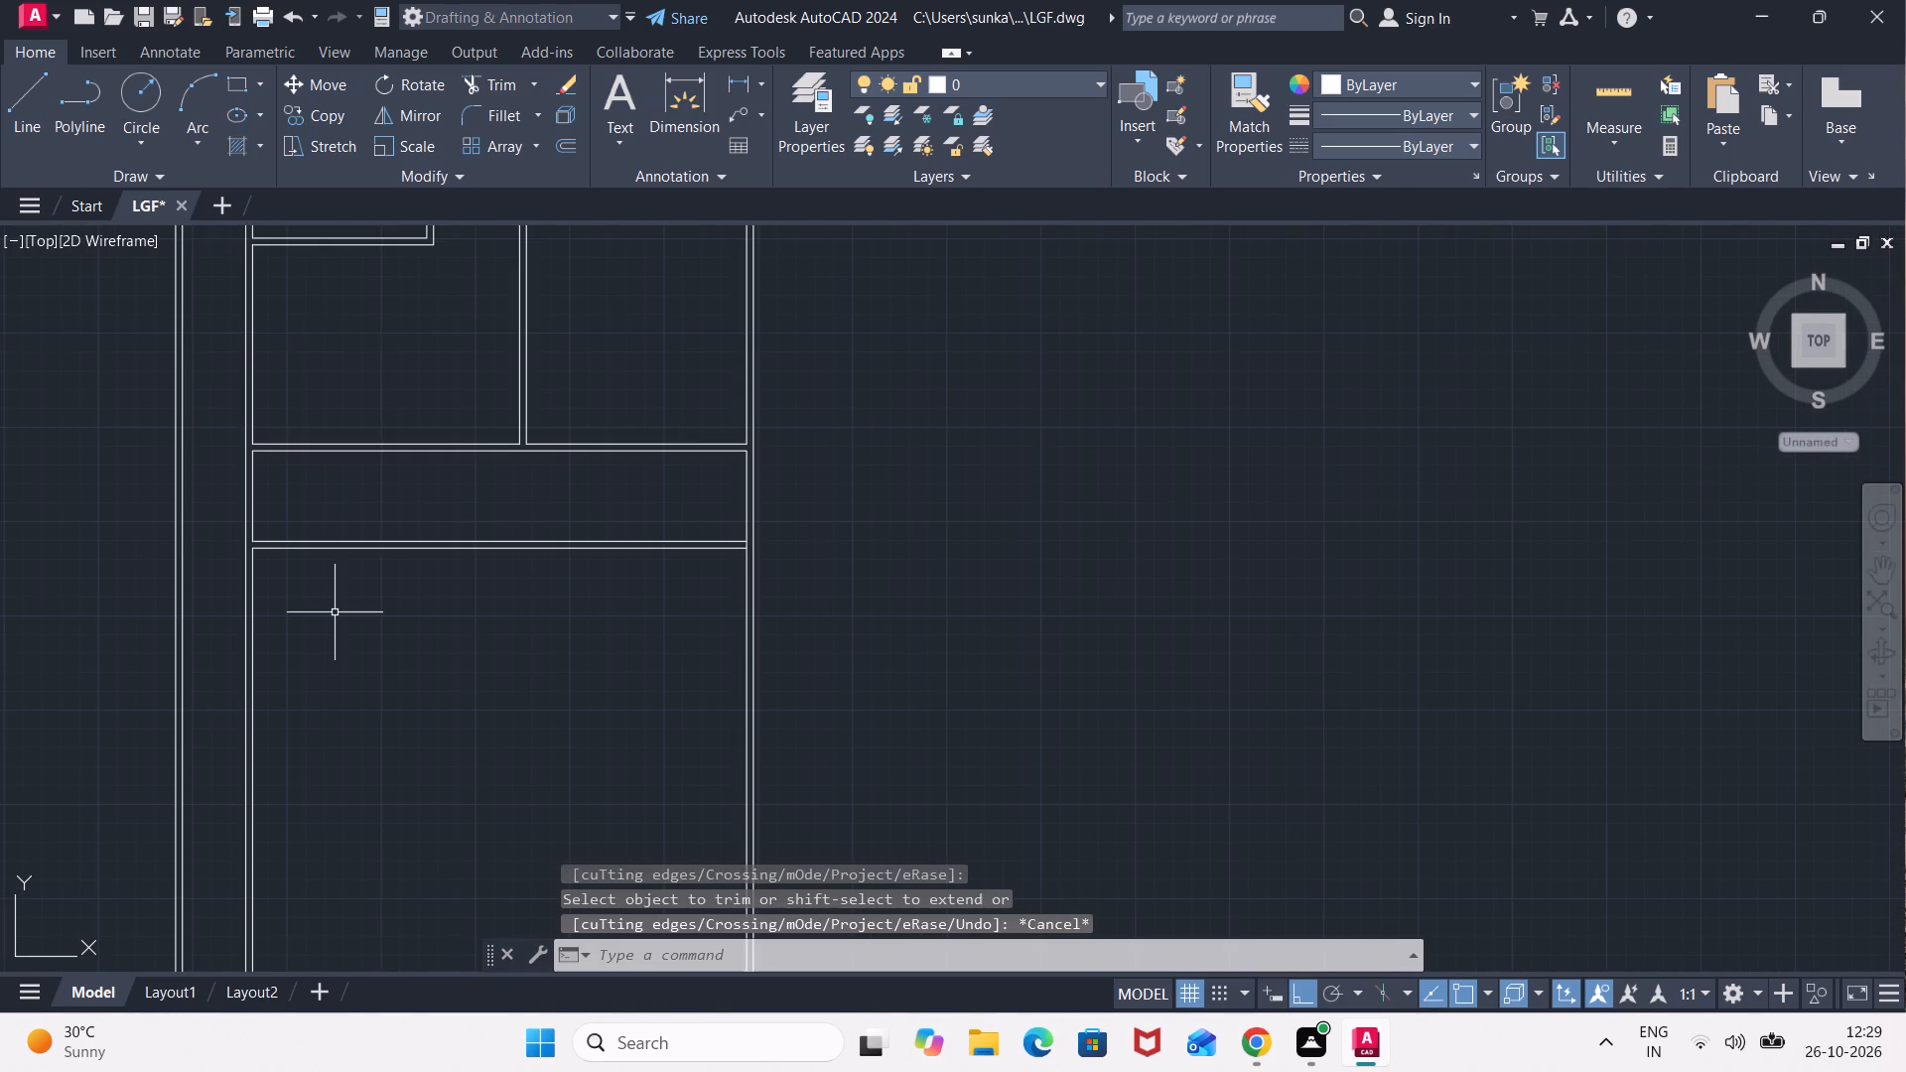
Offset the left inner wall line of the narrow 5' strip 8'2" to the right.
{"action": "key", "text": "o"}
{"action": "key", "text": "Return"}
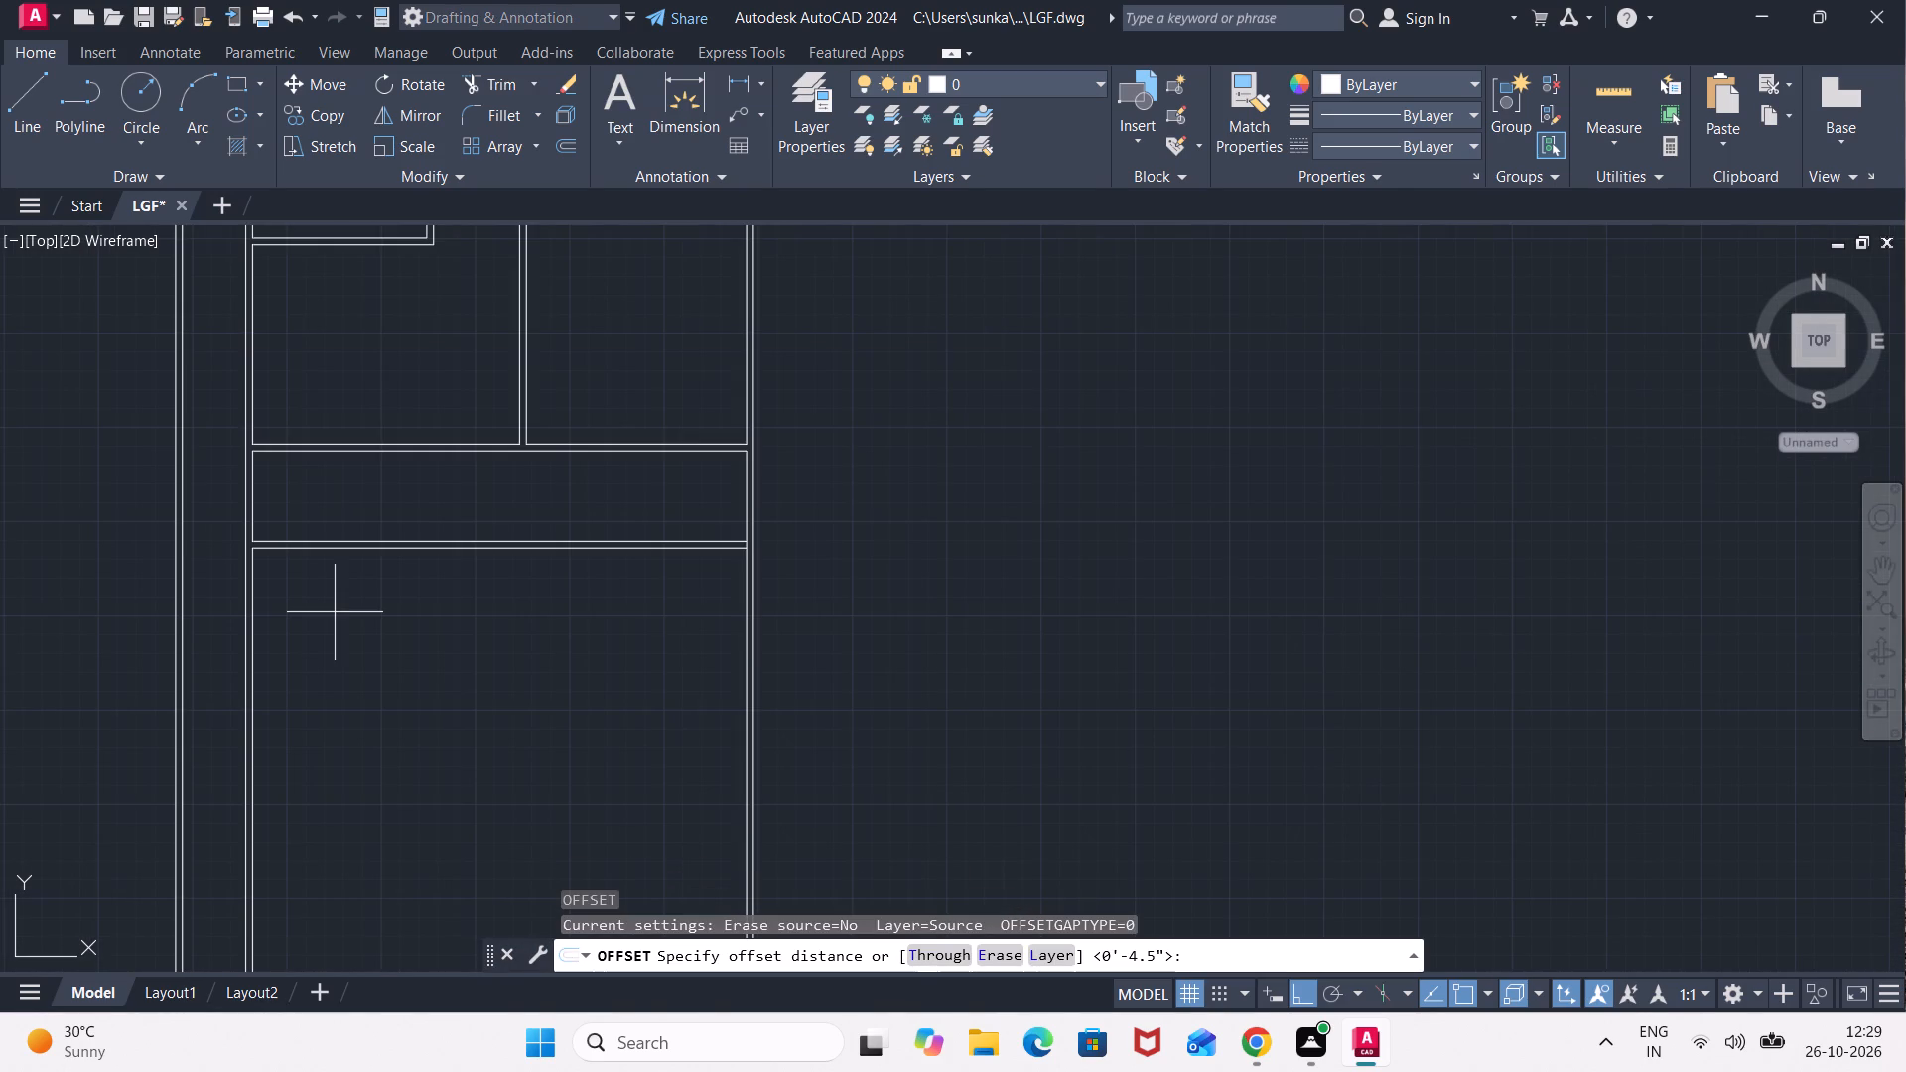
{"action": "type", "text": "8'2\""}
{"action": "key", "text": "Return"}
{"action": "left_click", "coordinate": [251, 501]}
{"action": "left_click", "coordinate": [461, 518]}
{"action": "key", "text": "space"}
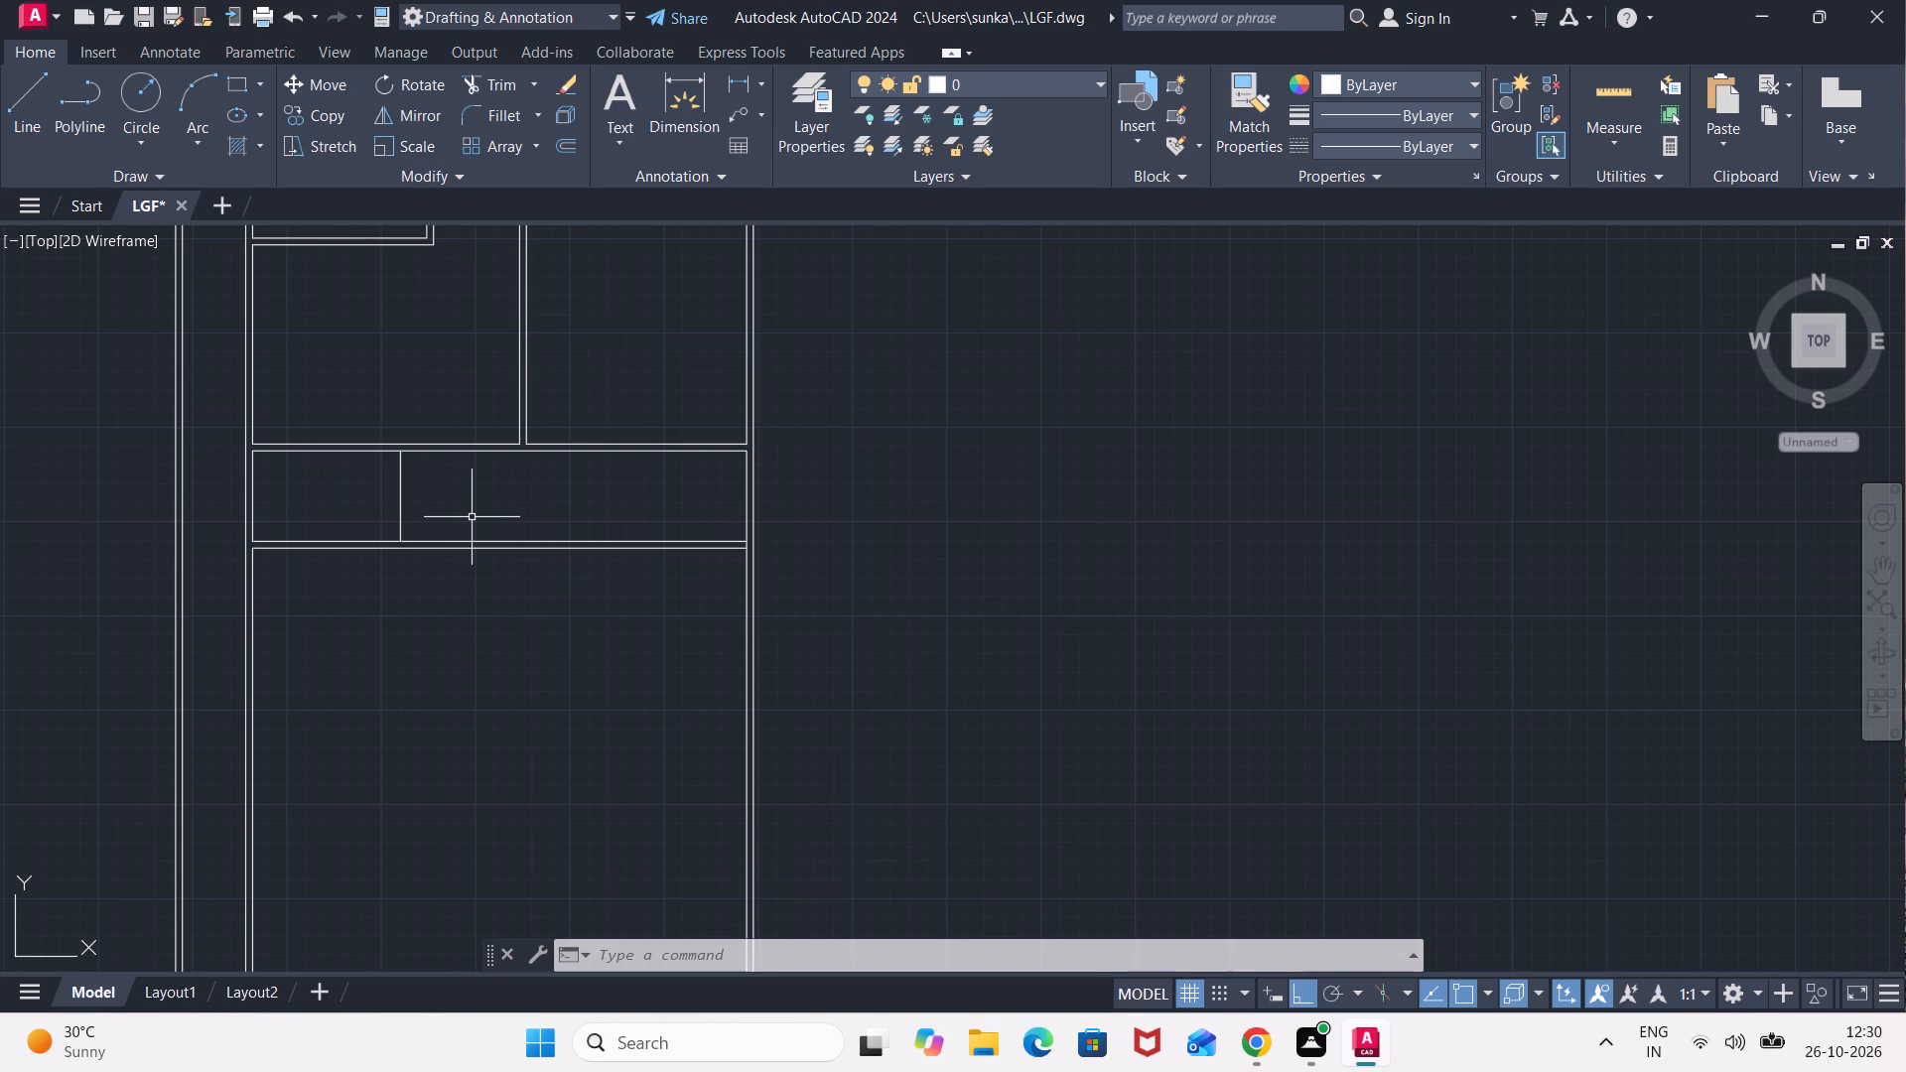
Offset the new short vertical line 4.5" to the right to form the partition's thickness.
{"action": "key", "text": "space"}
{"action": "type", "text": "4.5\""}
{"action": "key", "text": "Return"}
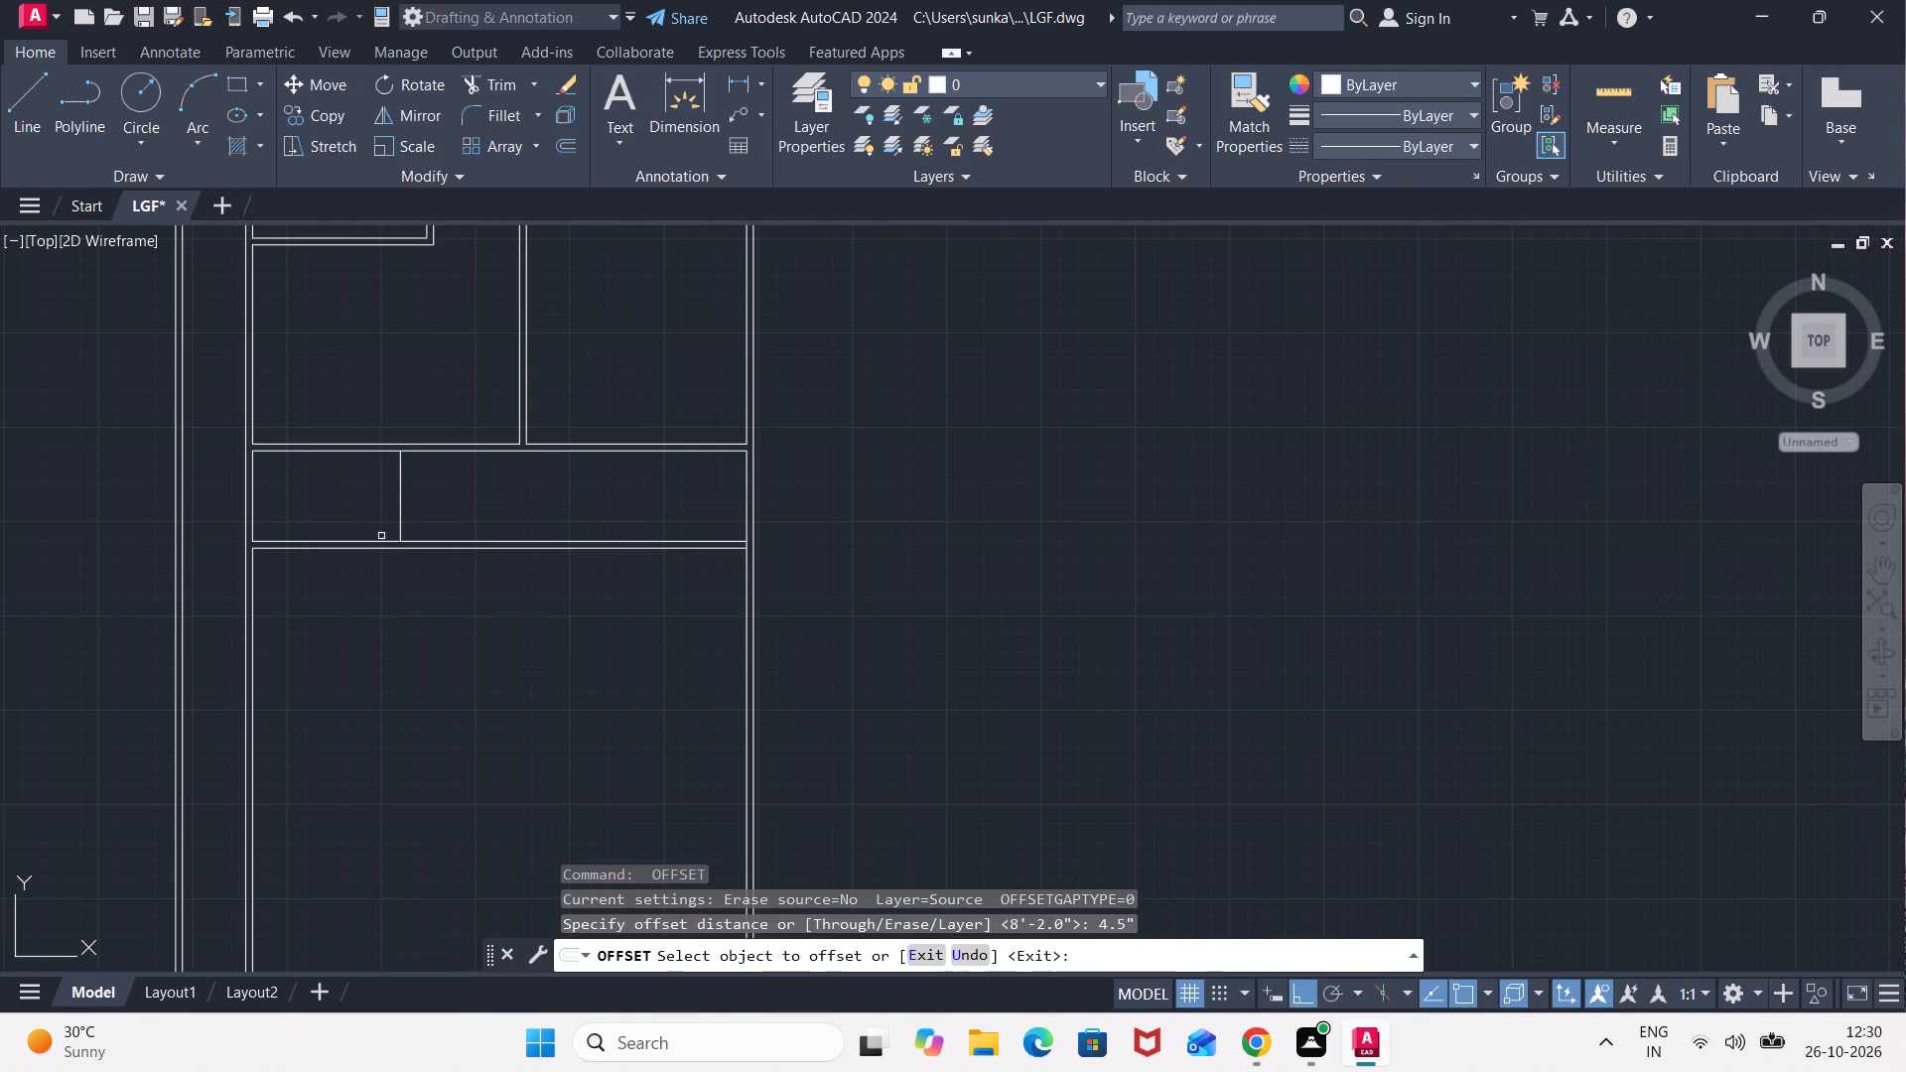
{"action": "left_click", "coordinate": [402, 515]}
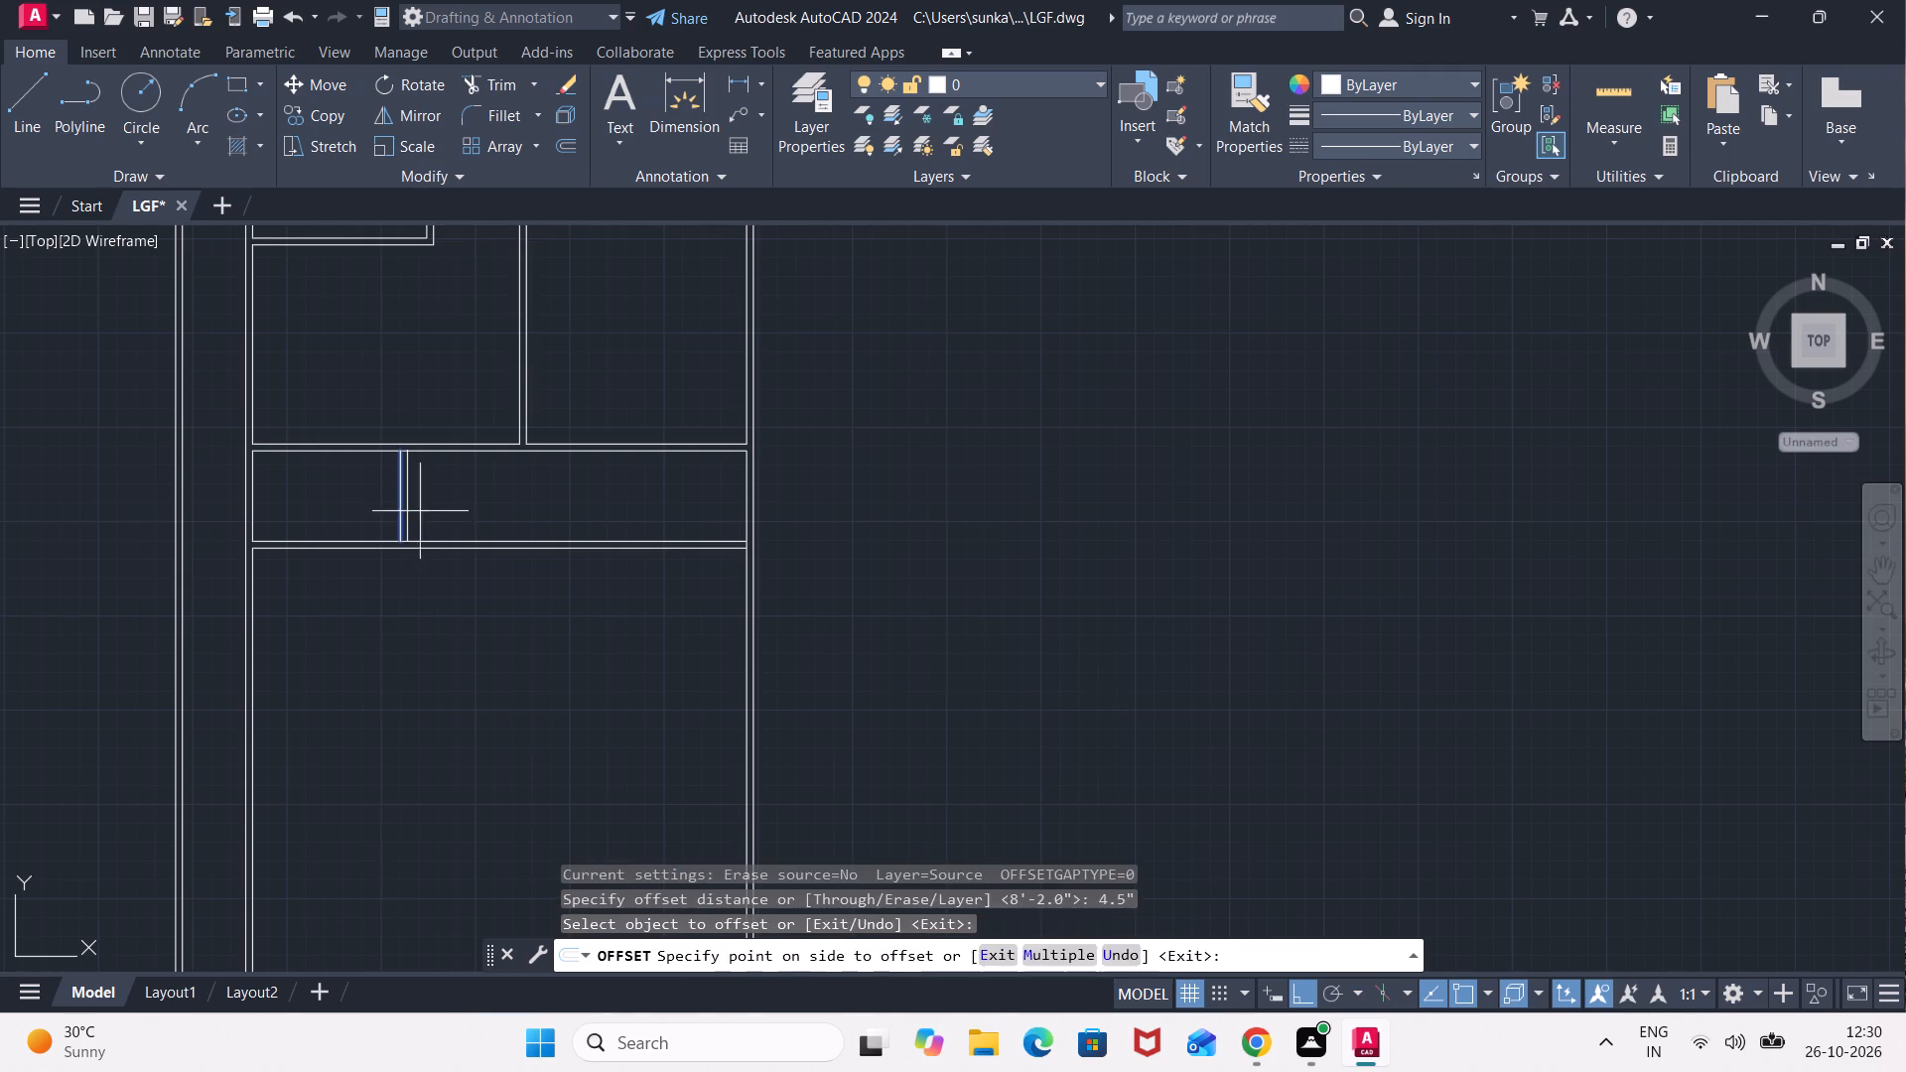
{"action": "left_click", "coordinate": [474, 496]}
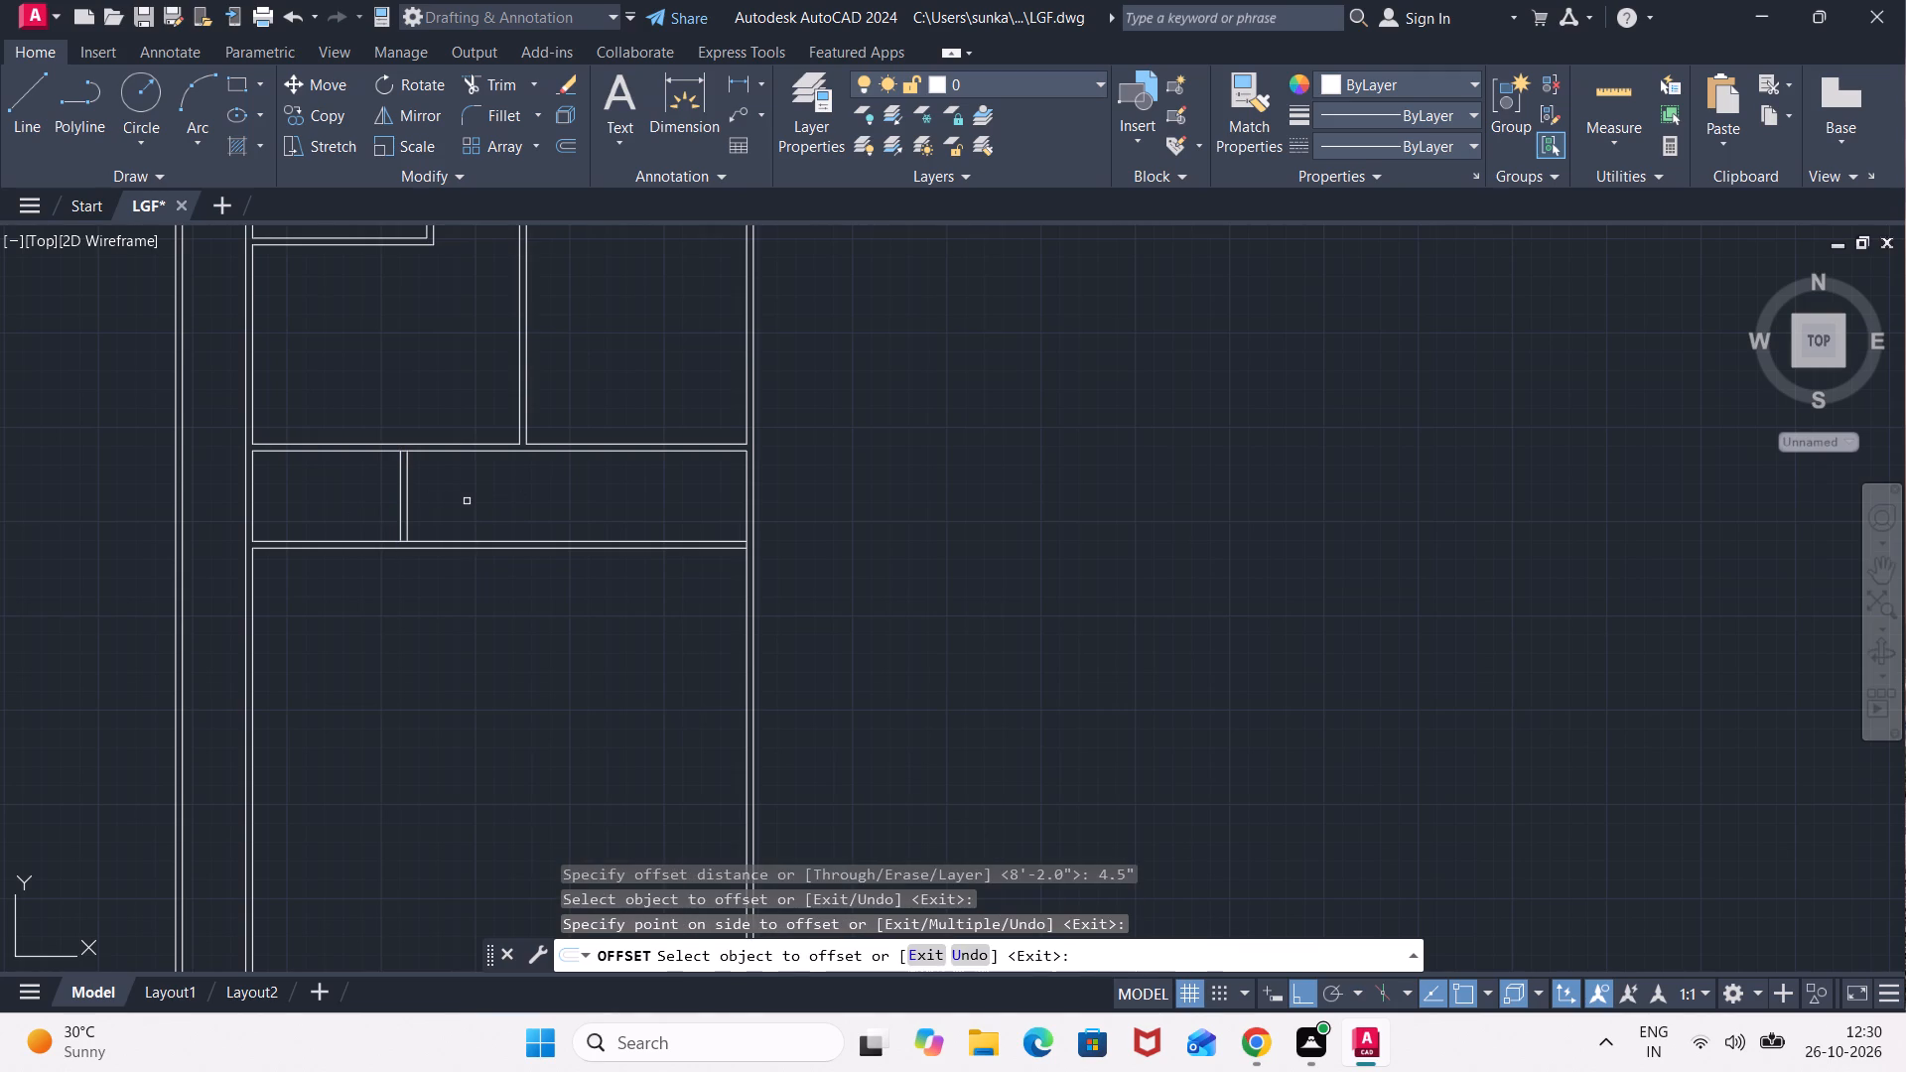
{"action": "scroll", "coordinate": [467, 501], "scroll_direction": "up", "scroll_amount": 2}
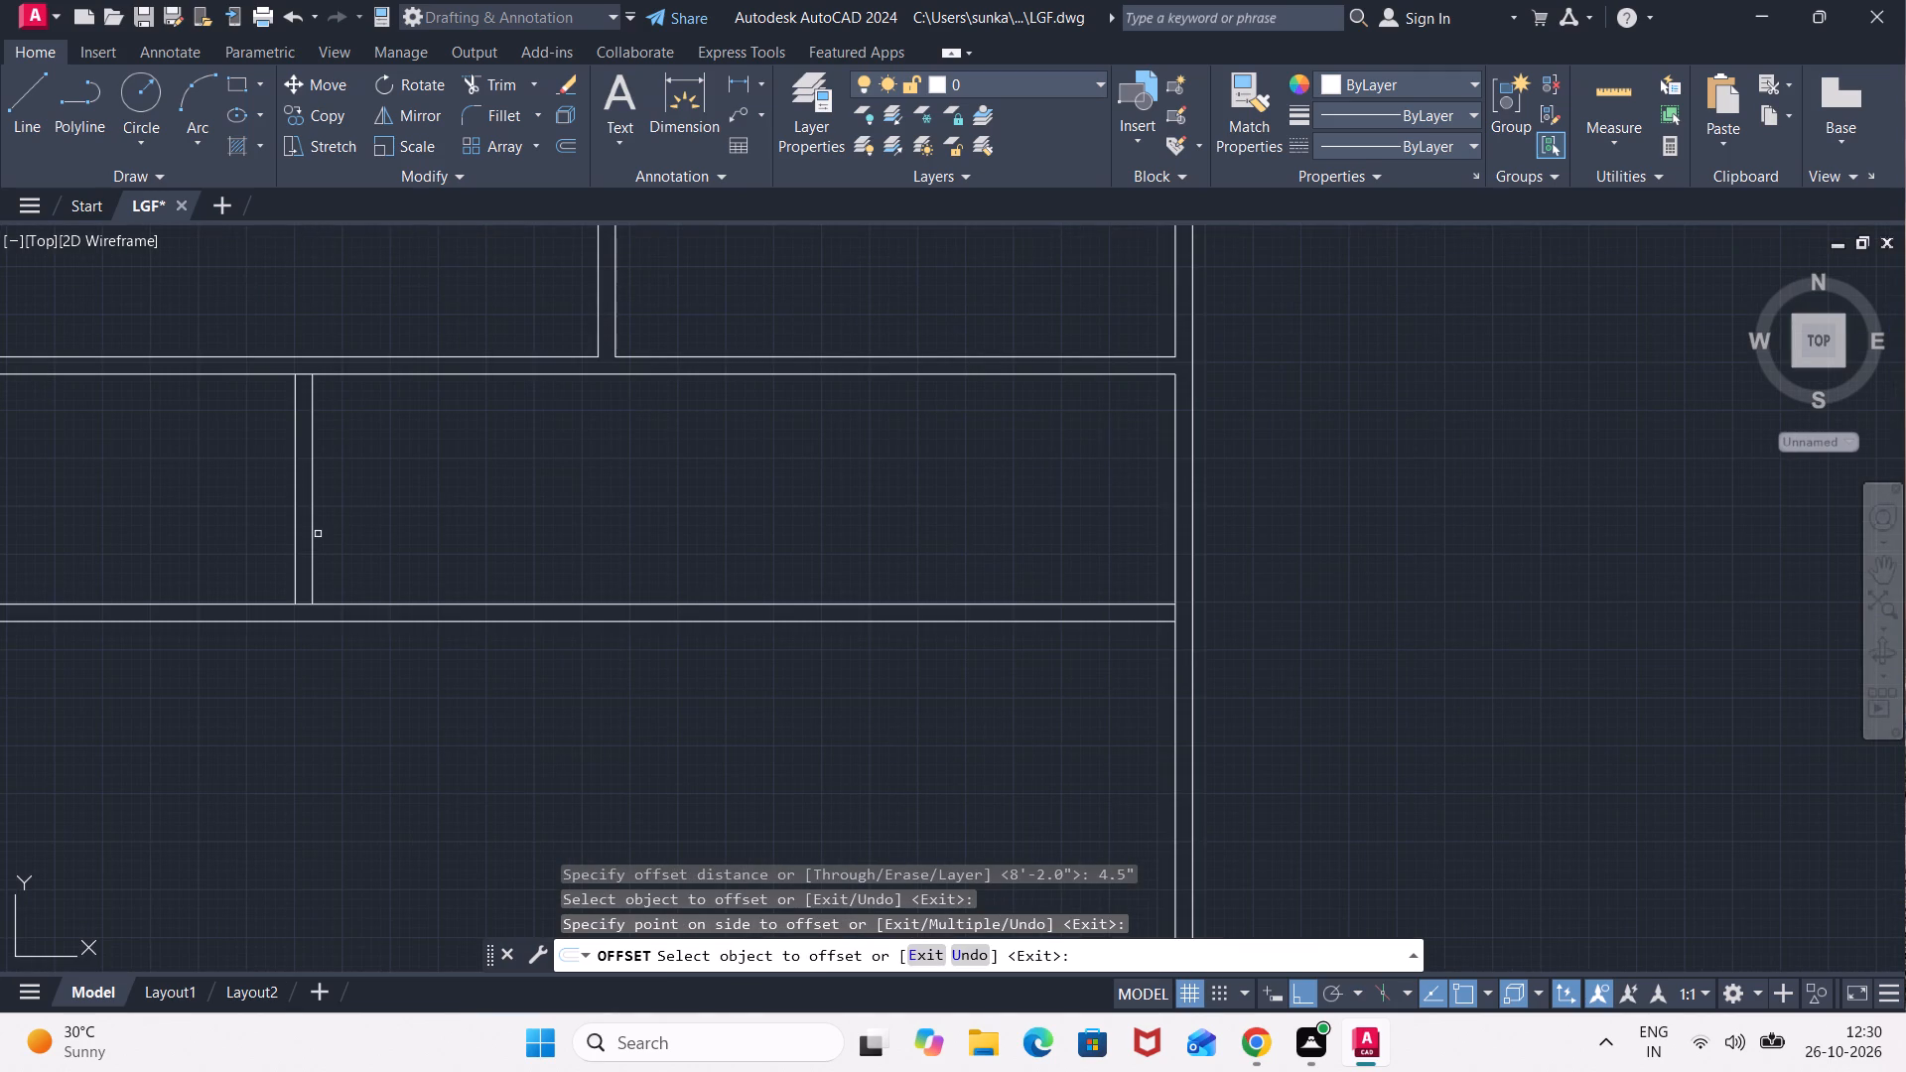
{"action": "left_click", "coordinate": [316, 537]}
{"action": "key", "text": "Escape"}
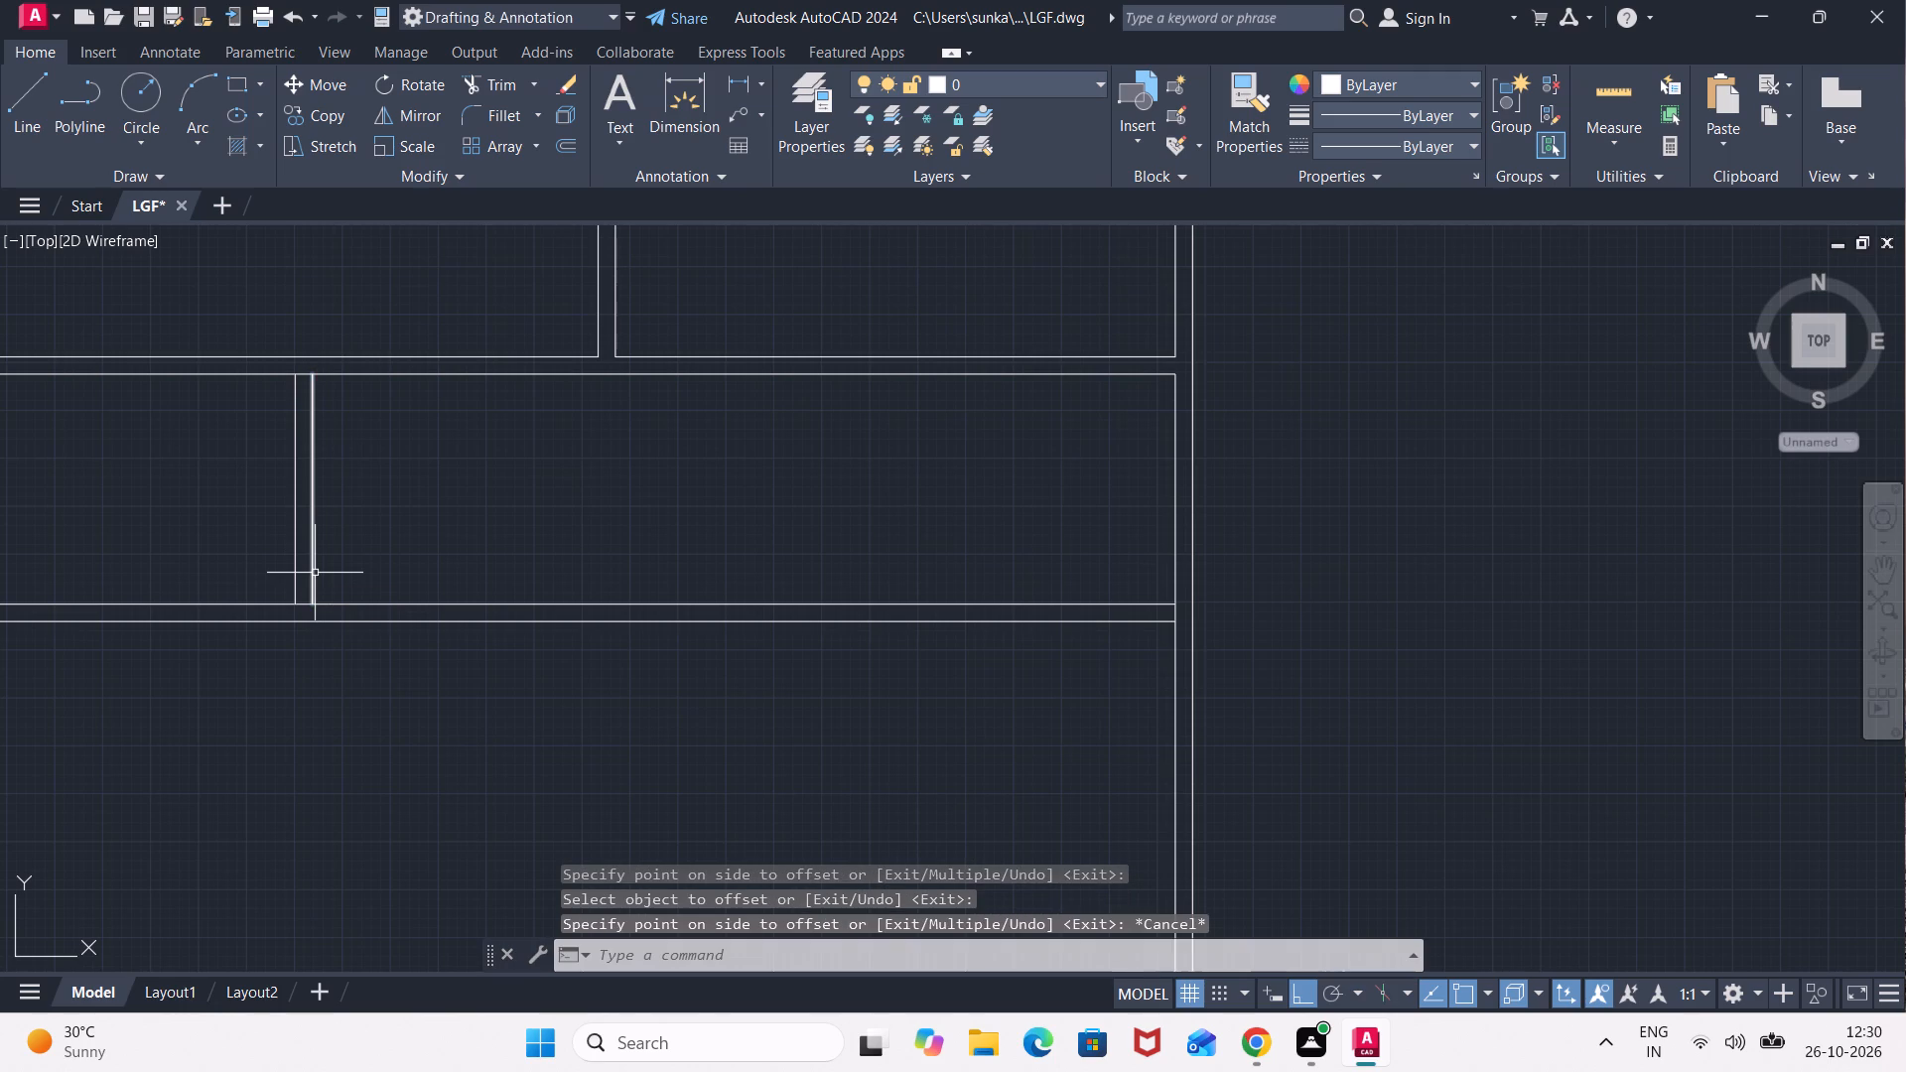
Stretch the short partition's right line at both ends to meet the outer lines of the horizontal walls below and above.
{"action": "left_click", "coordinate": [316, 573]}
{"action": "left_click", "coordinate": [318, 607]}
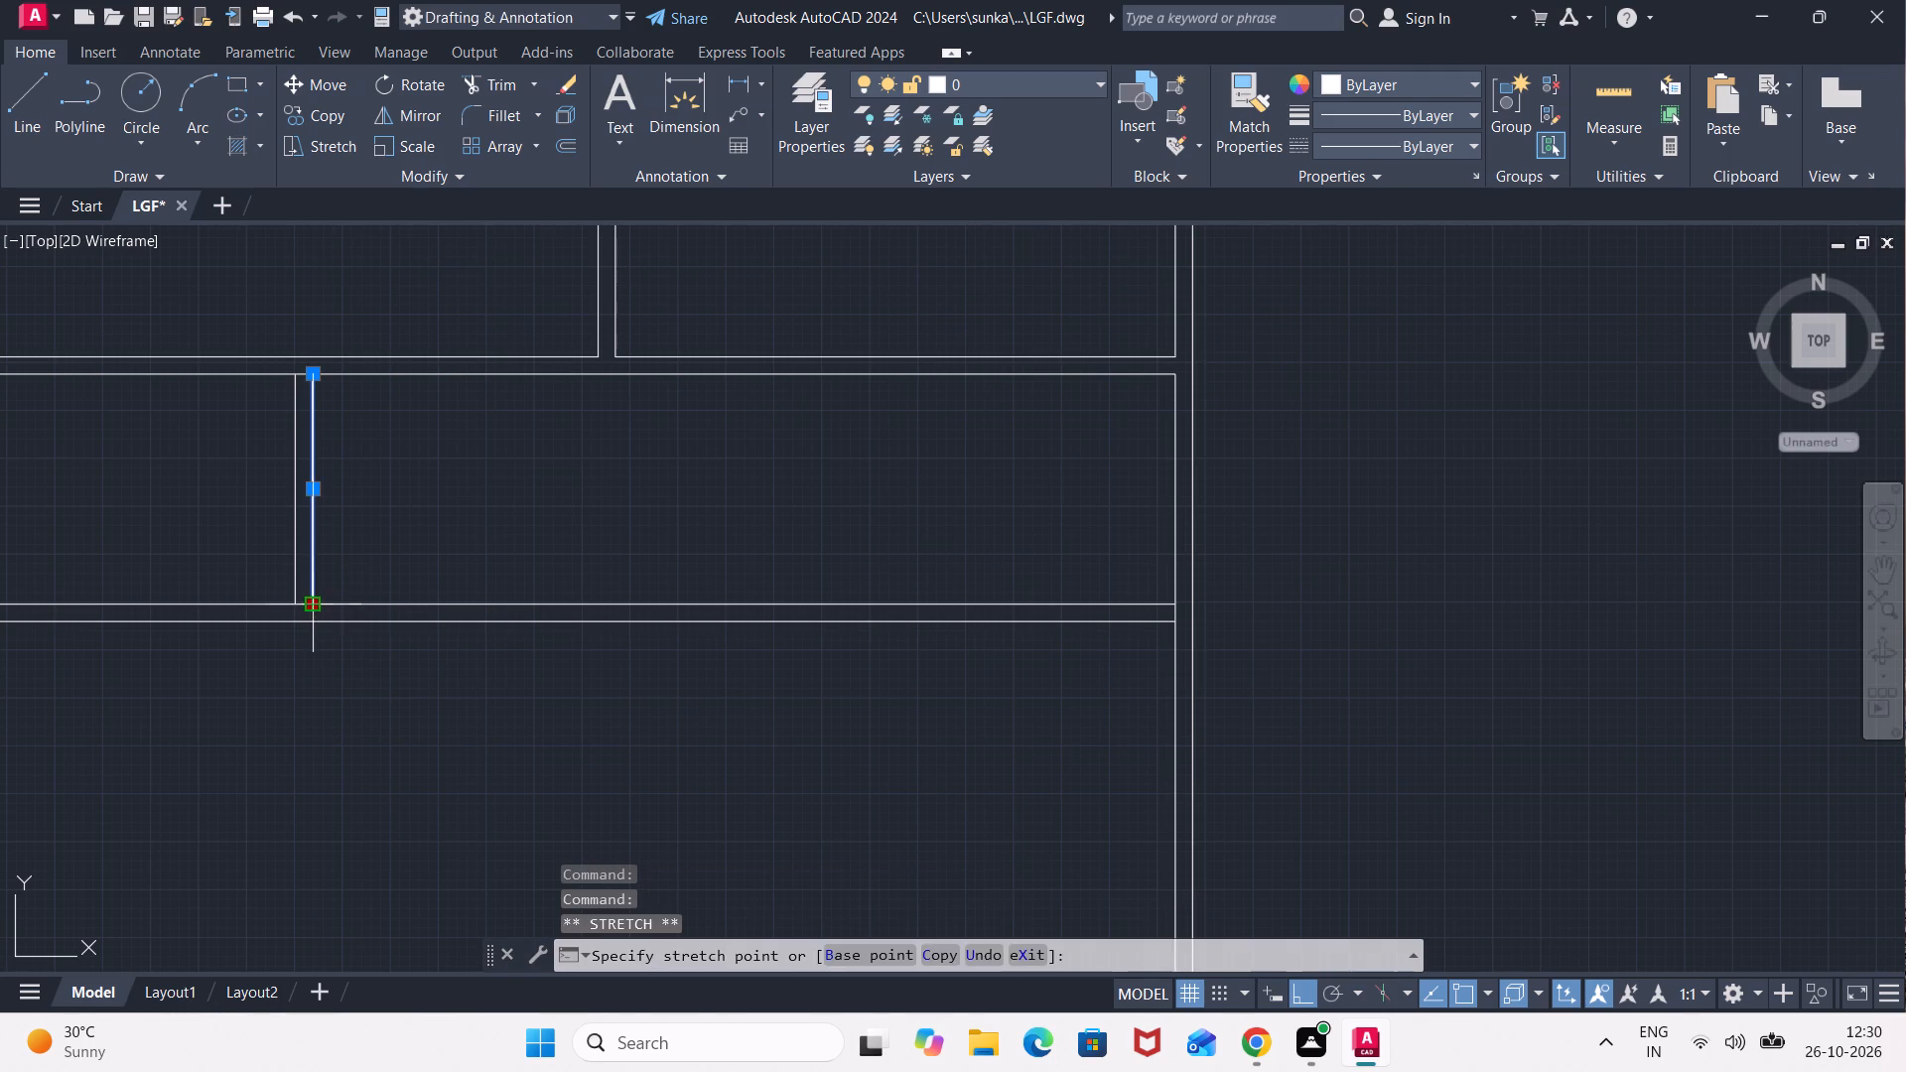
{"action": "left_click", "coordinate": [318, 630]}
{"action": "left_click", "coordinate": [315, 375]}
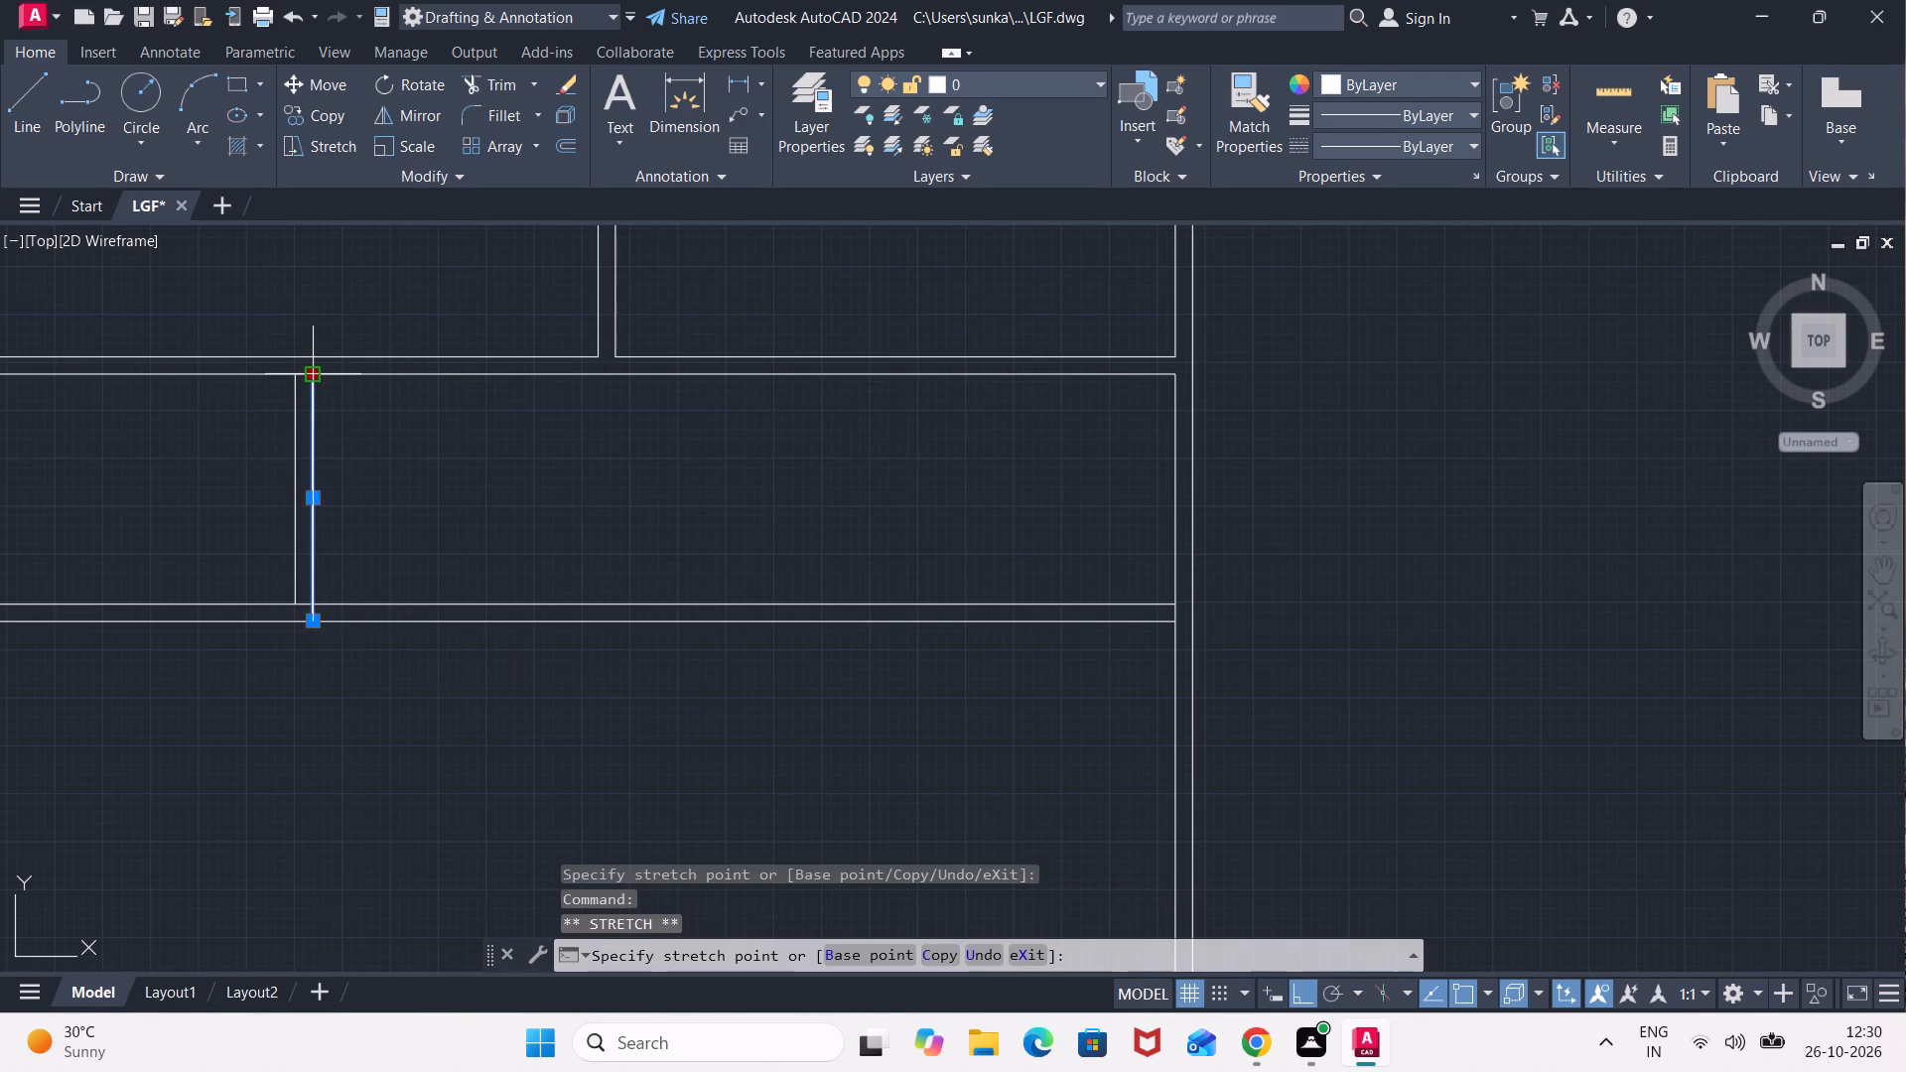
{"action": "left_click", "coordinate": [310, 361]}
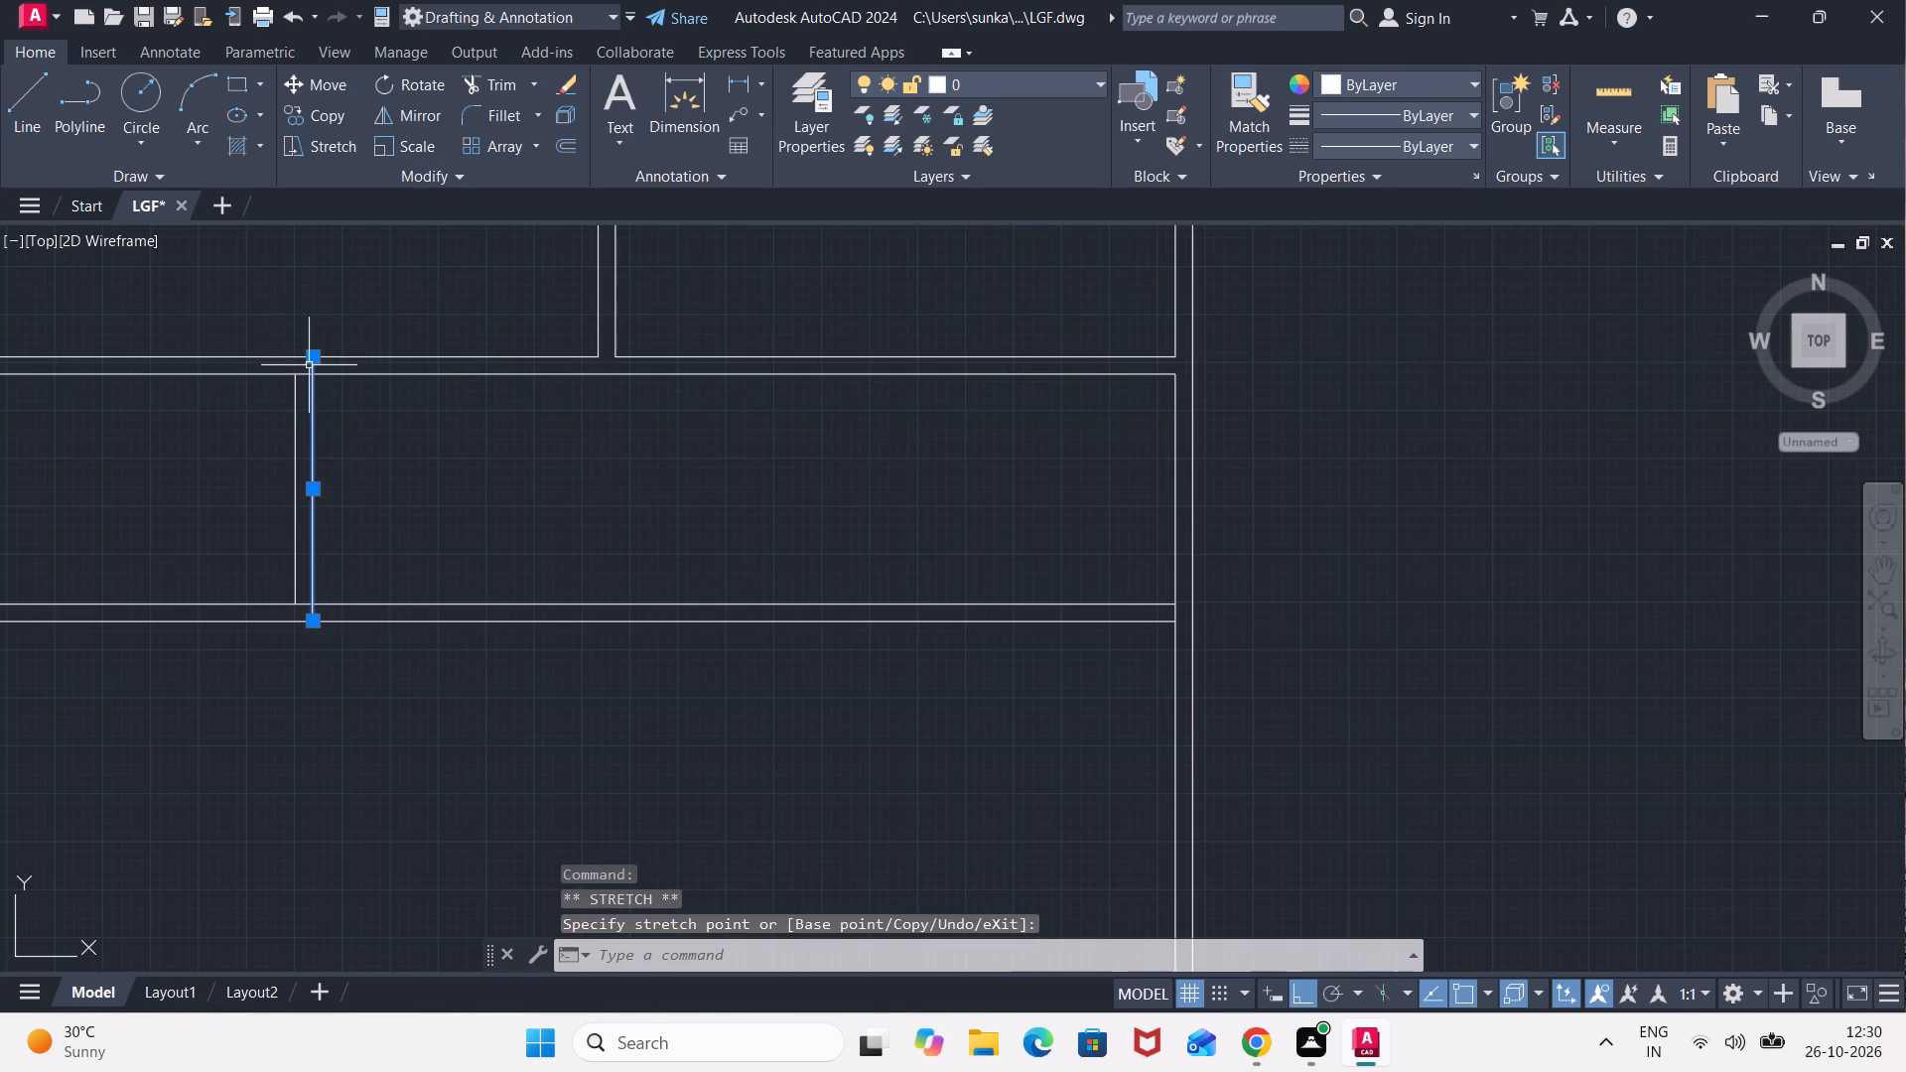
{"action": "key", "text": "Escape"}
{"action": "key", "text": "Escape"}
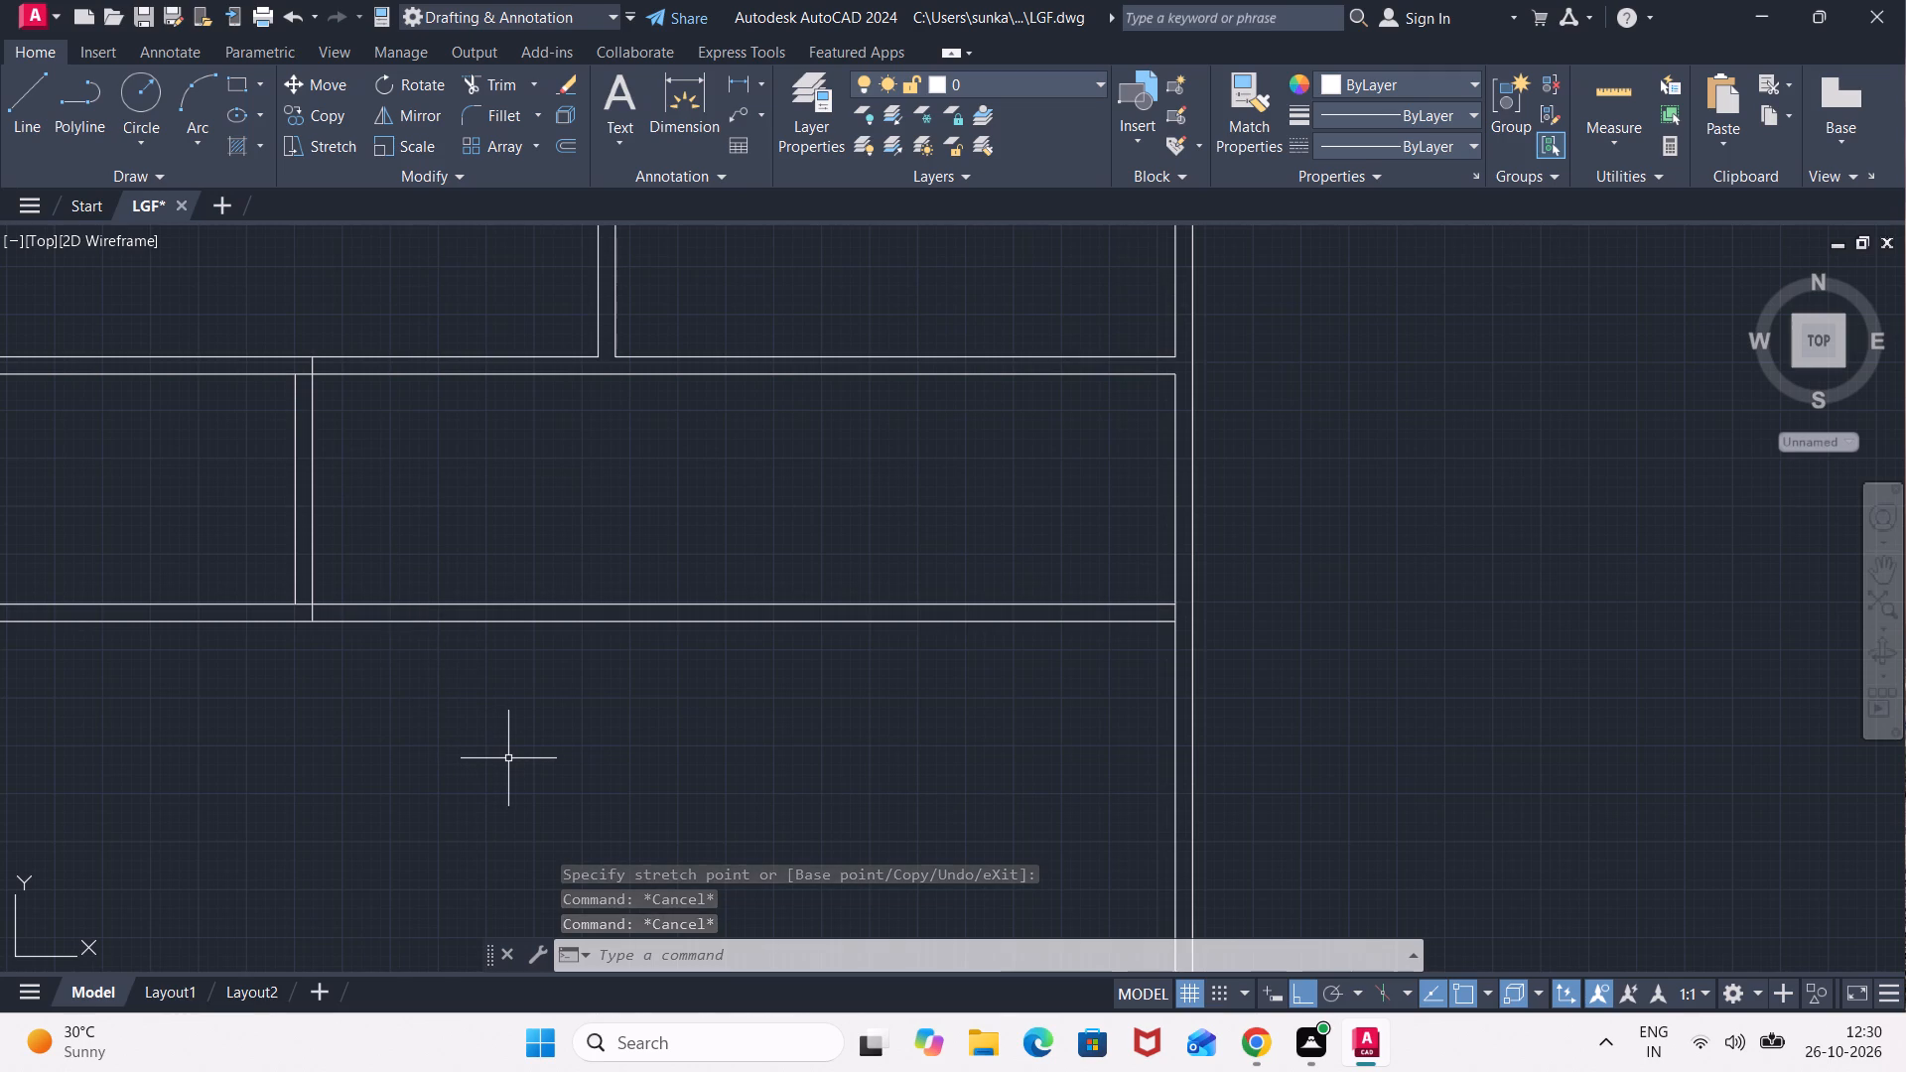
Trim both lines of the lower horizontal wall between the short partition and the right outer wall.
{"action": "type", "text": "TR"}
{"action": "key", "text": "Return"}
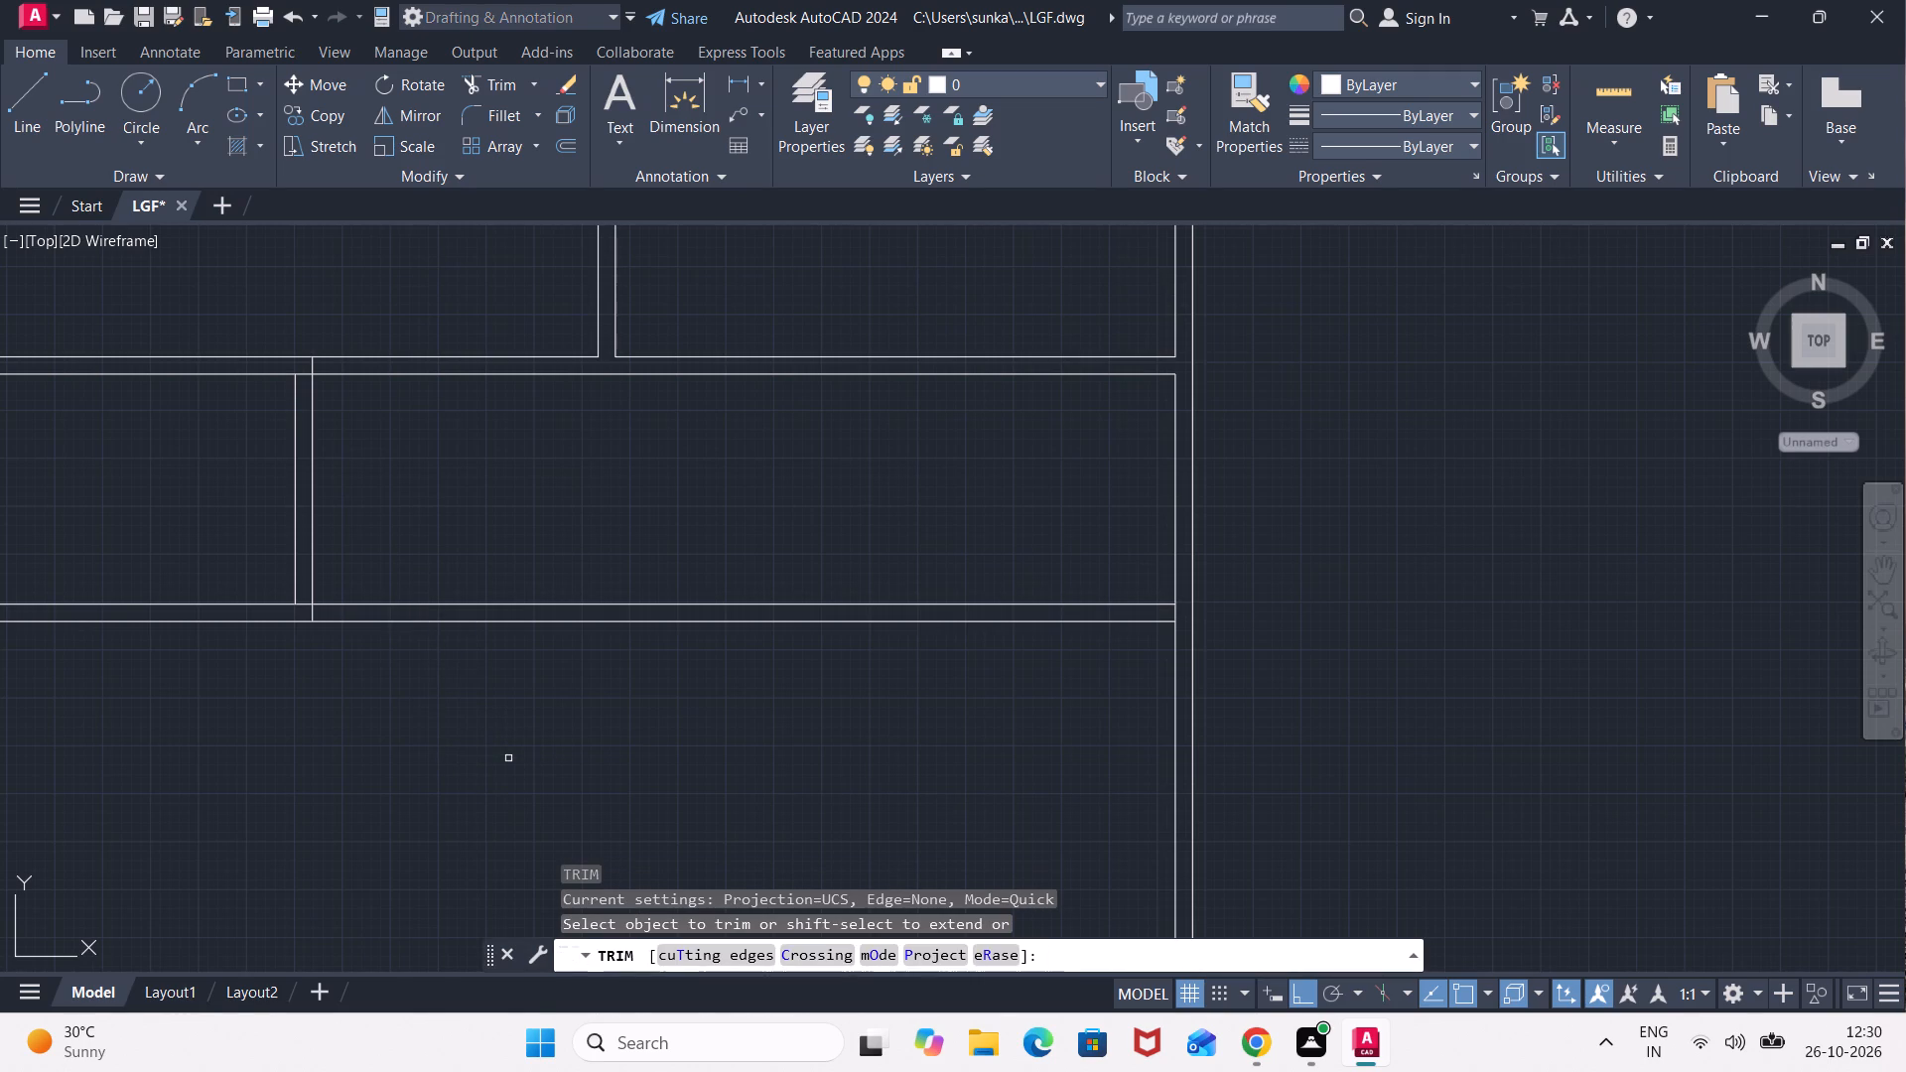
{"action": "left_click", "coordinate": [530, 669]}
{"action": "left_click", "coordinate": [511, 545]}
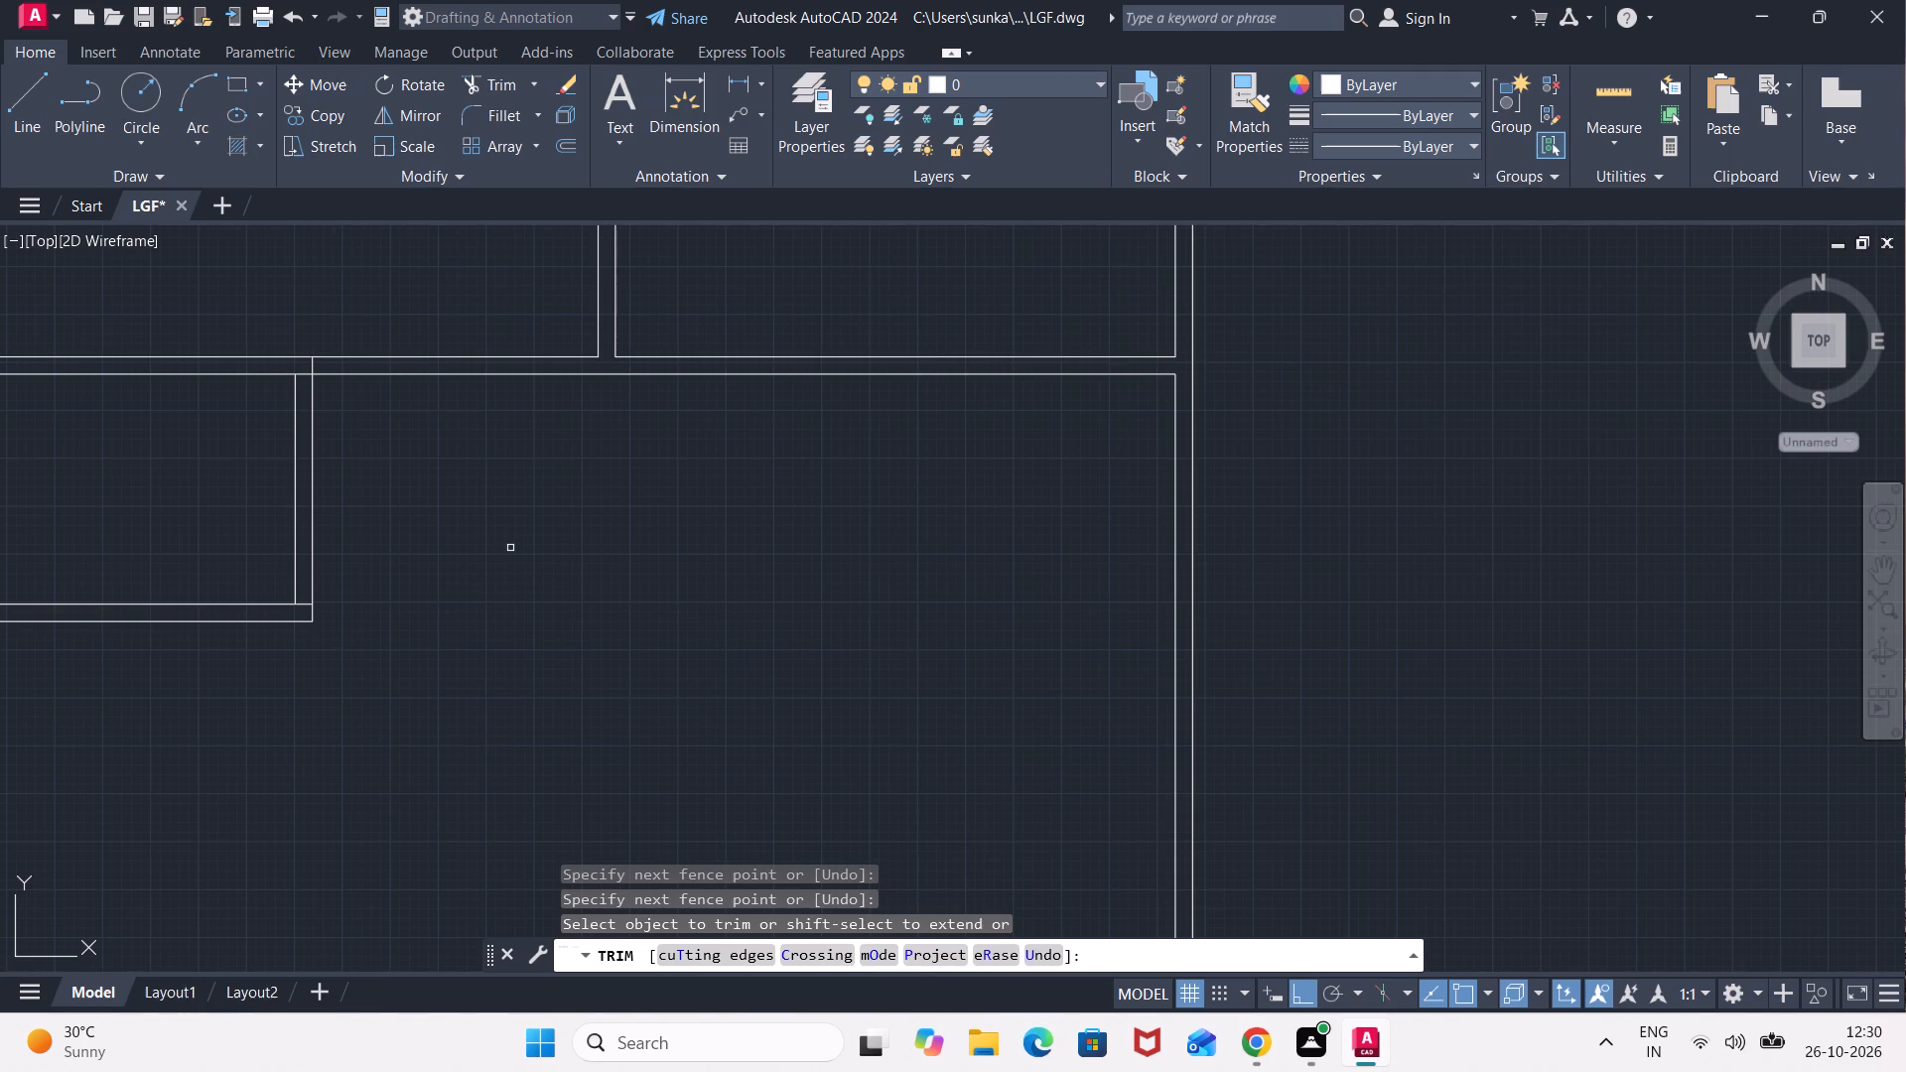
{"action": "key", "text": "Escape"}
Offset the lower line of the horizontal wall above the small room 17'2" downward.
{"action": "key", "text": "o"}
{"action": "key", "text": "Return"}
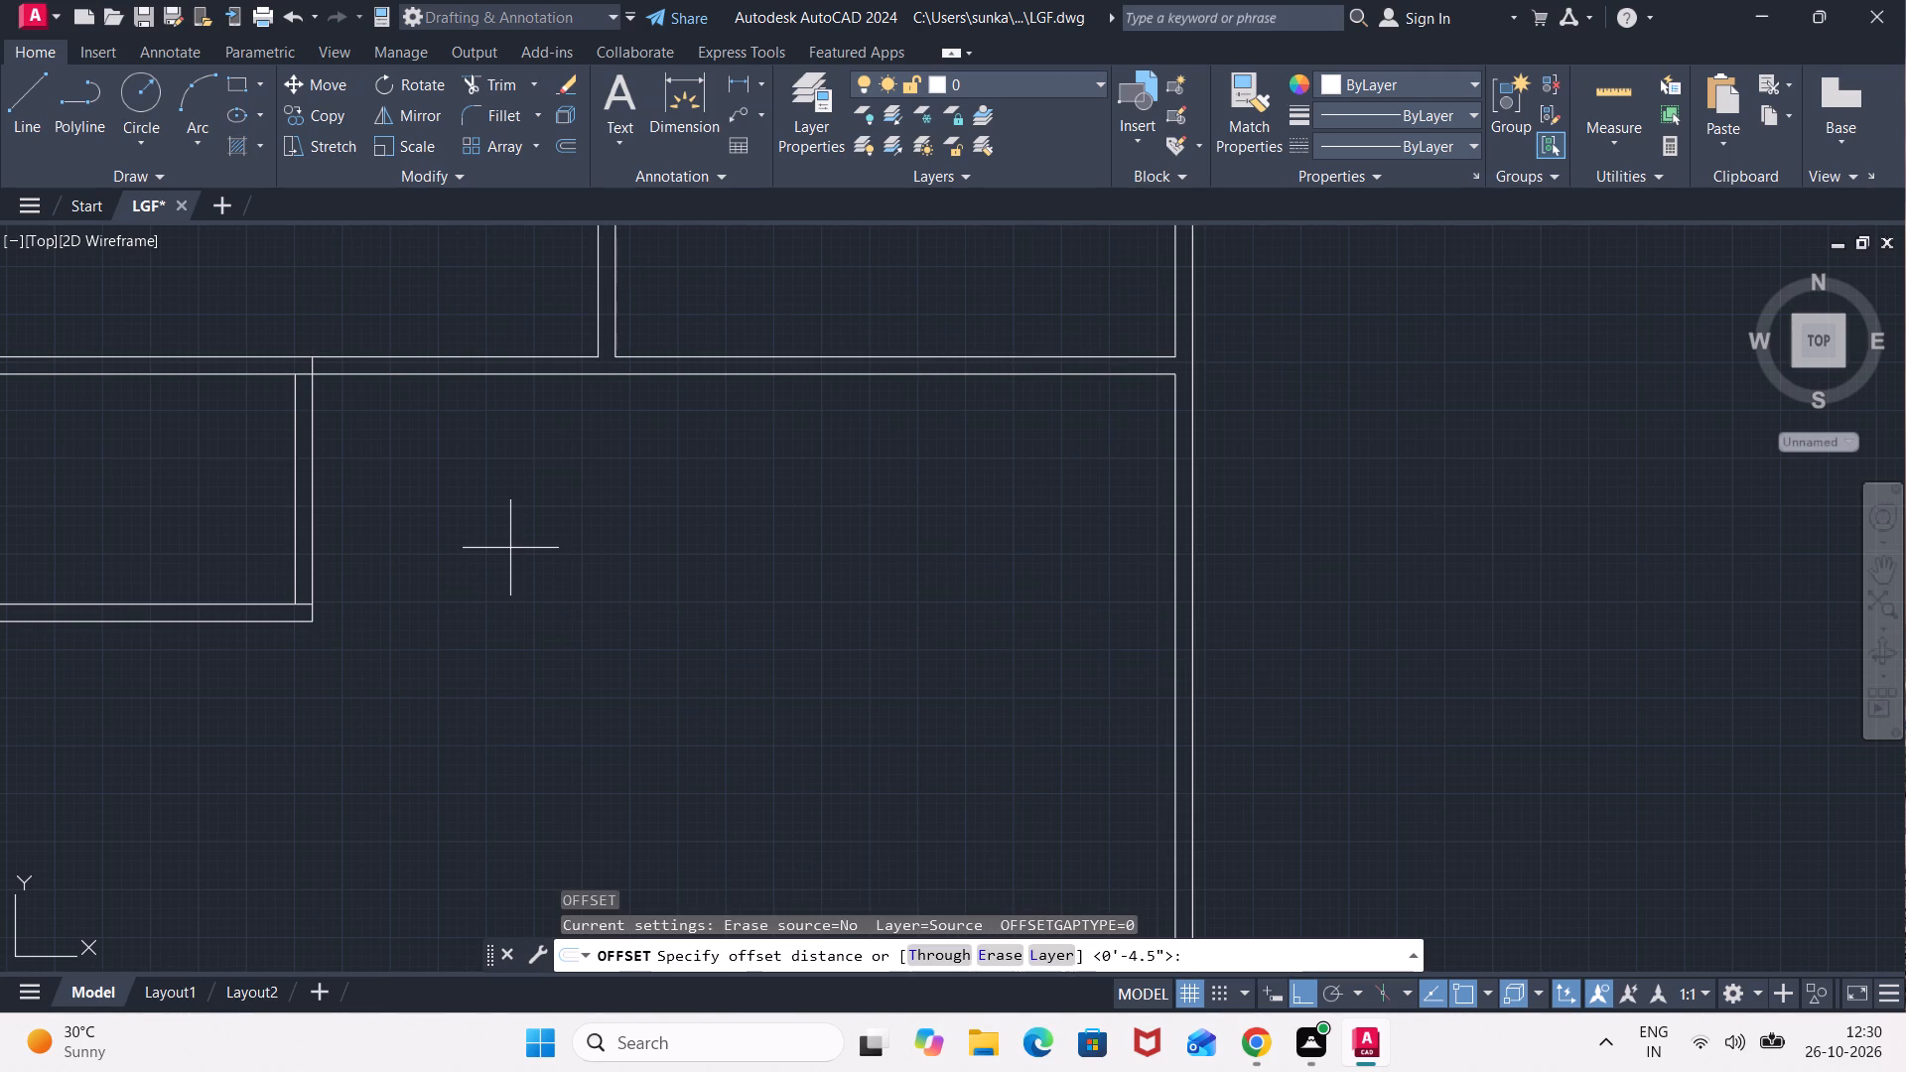
{"action": "type", "text": "17"}
{"action": "type", "text": "'2\""}
{"action": "key", "text": "Return"}
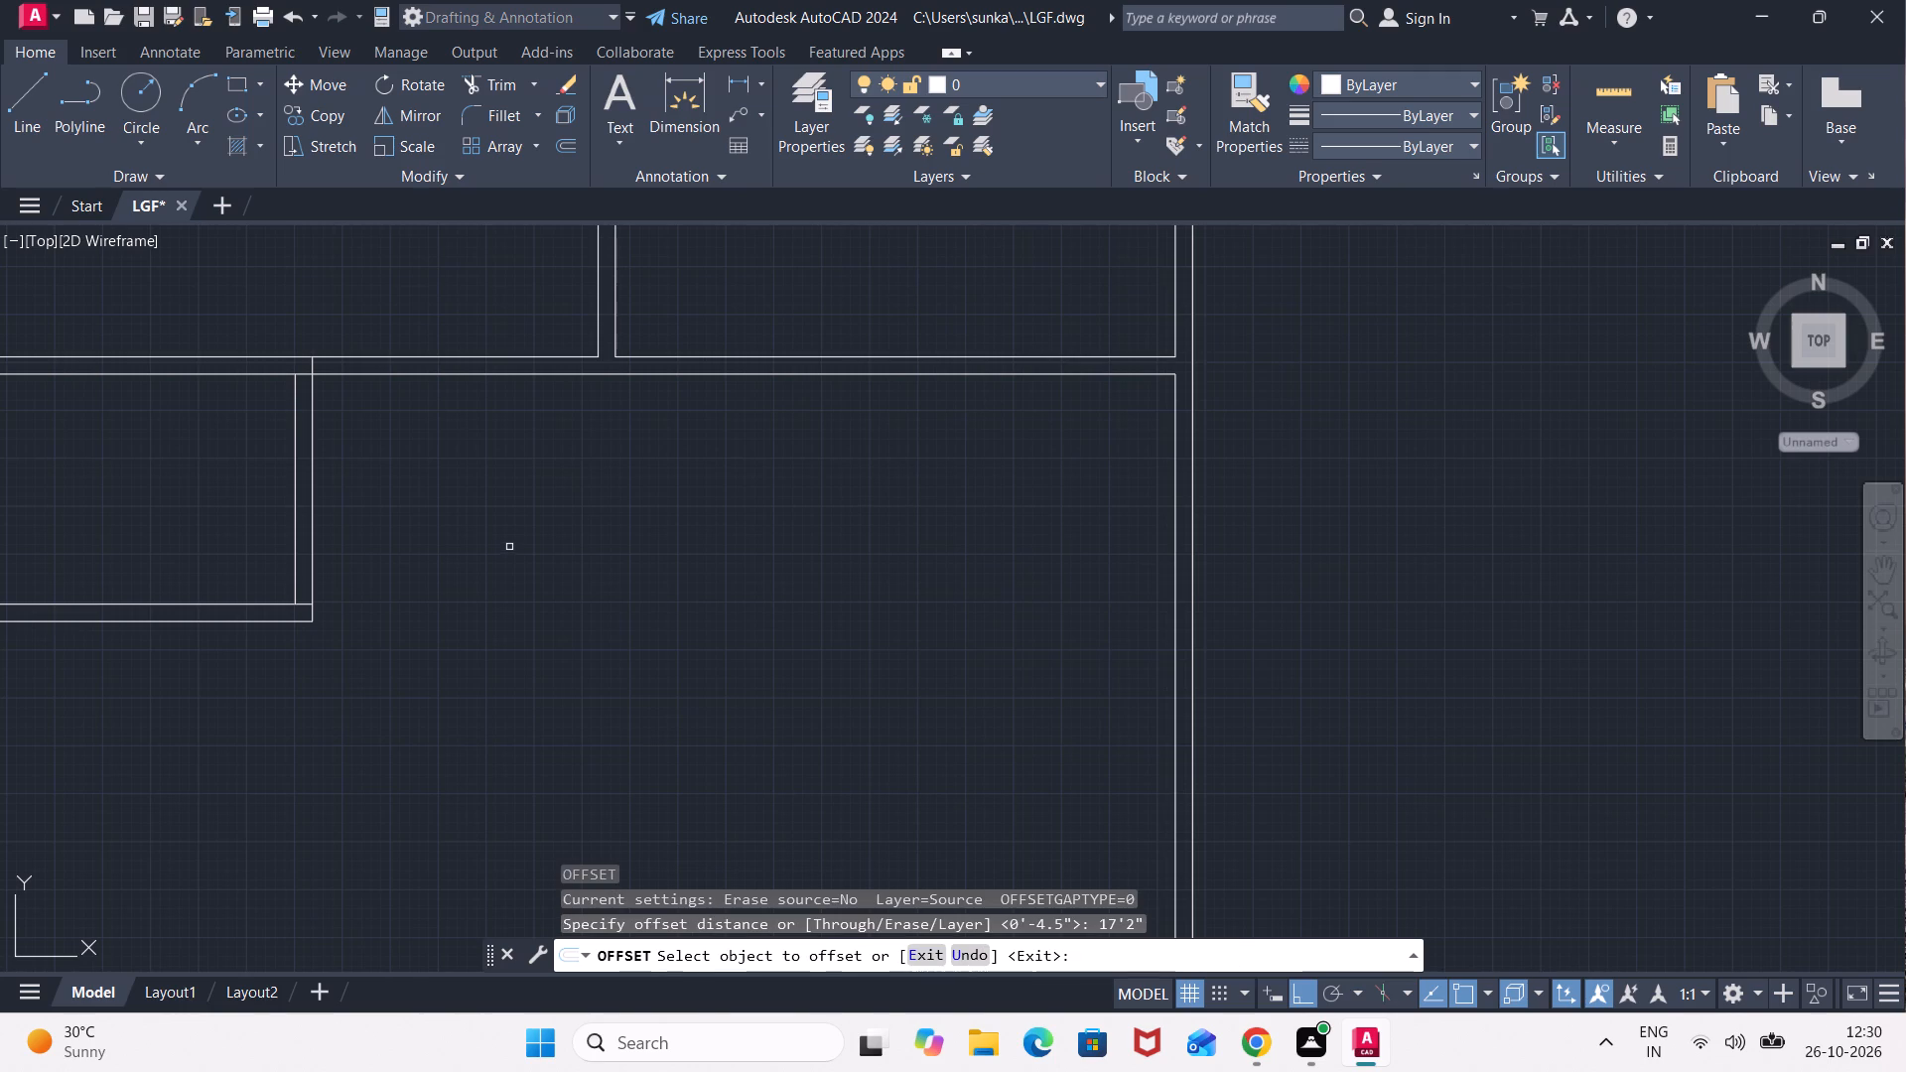
{"action": "left_click", "coordinate": [538, 374]}
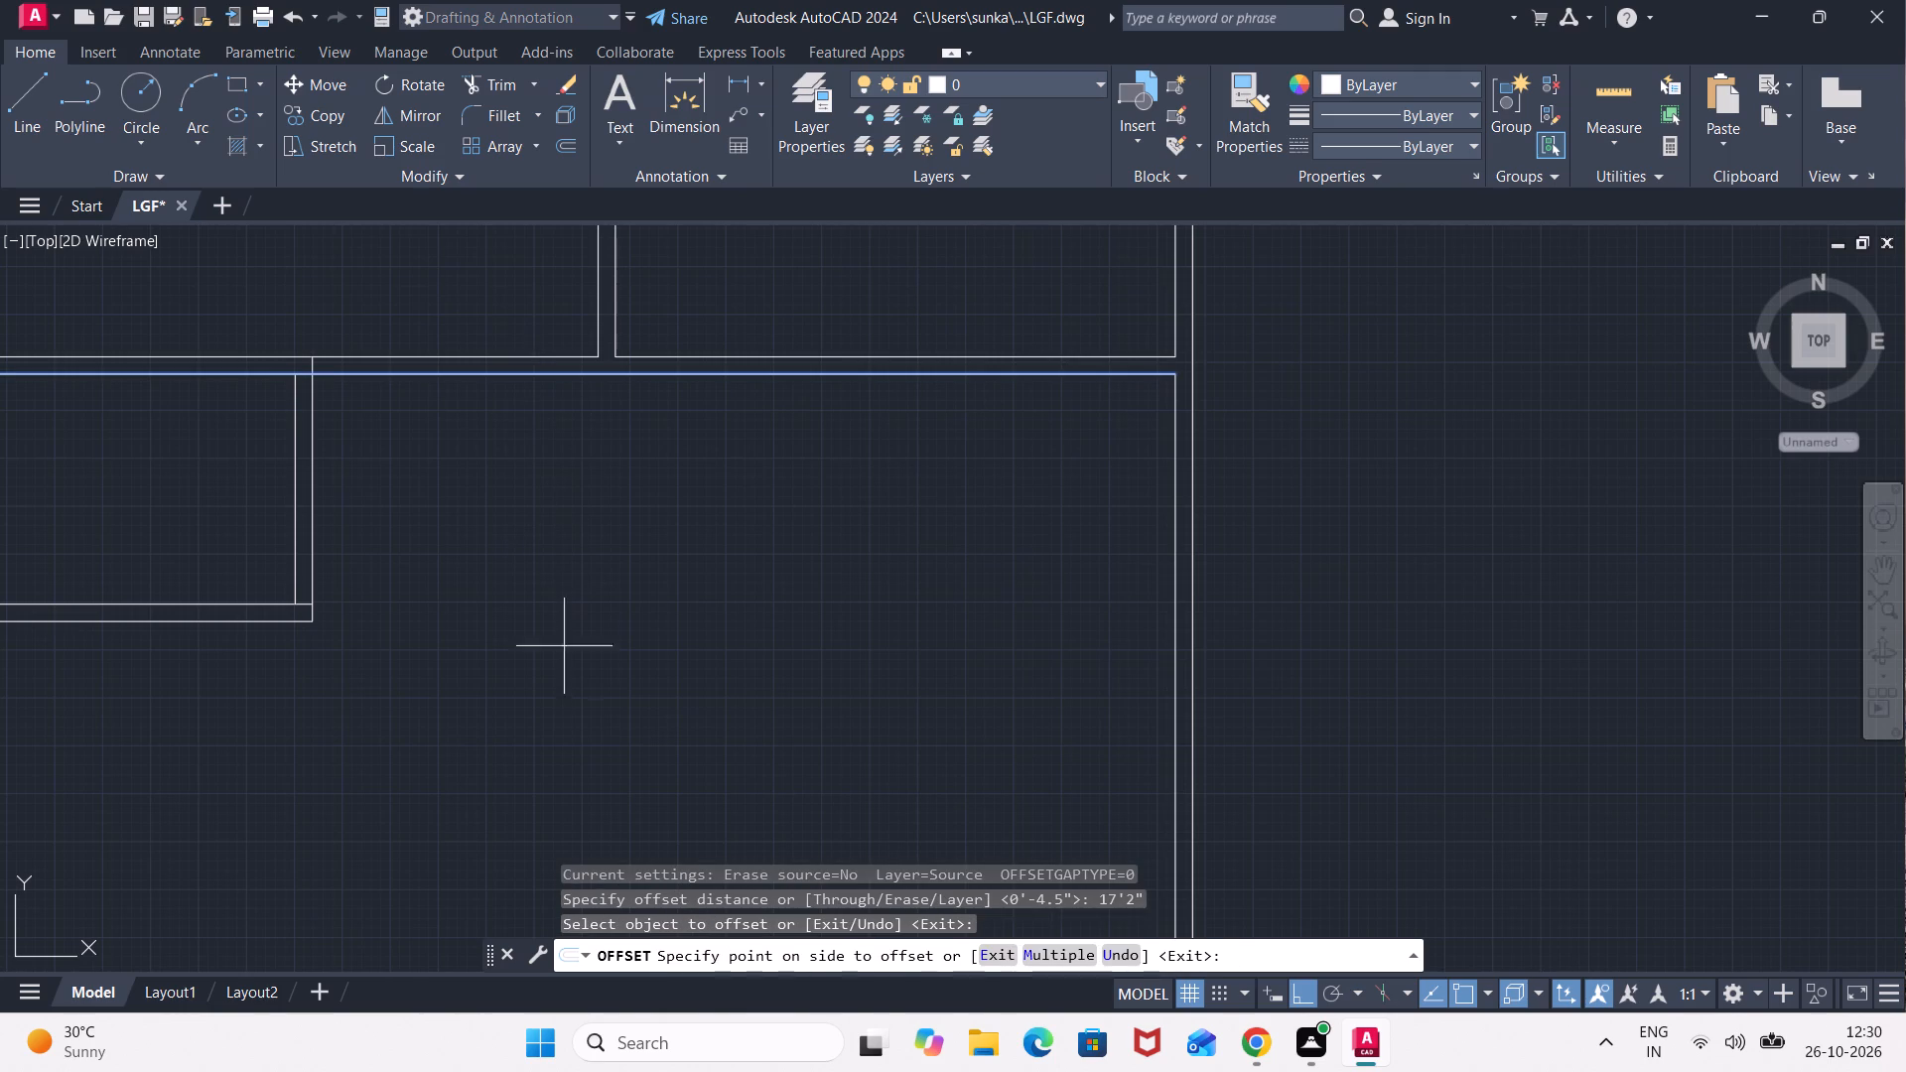
{"action": "scroll", "coordinate": [584, 713], "scroll_direction": "down", "scroll_amount": 2}
{"action": "middle_click_drag", "start_coordinate": [585, 715], "coordinate": [588, 457]}
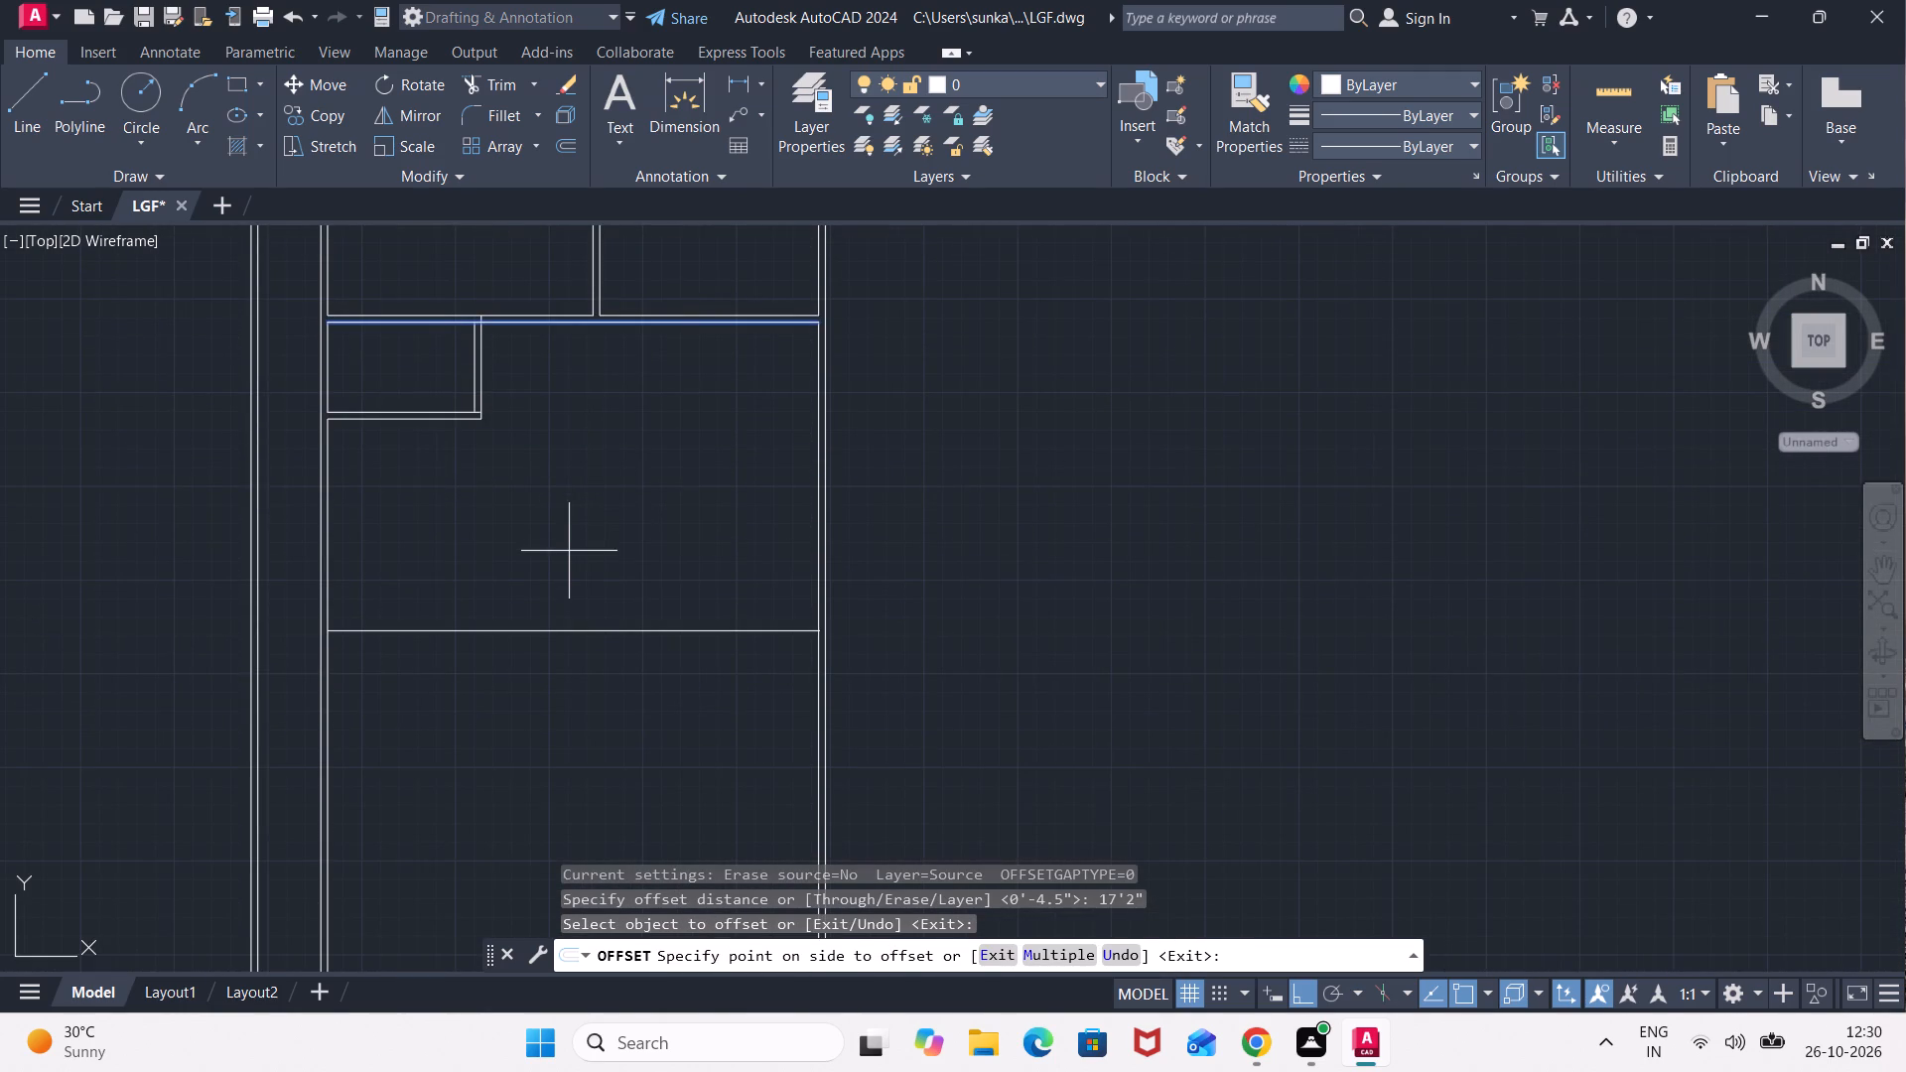
{"action": "left_click", "coordinate": [569, 555]}
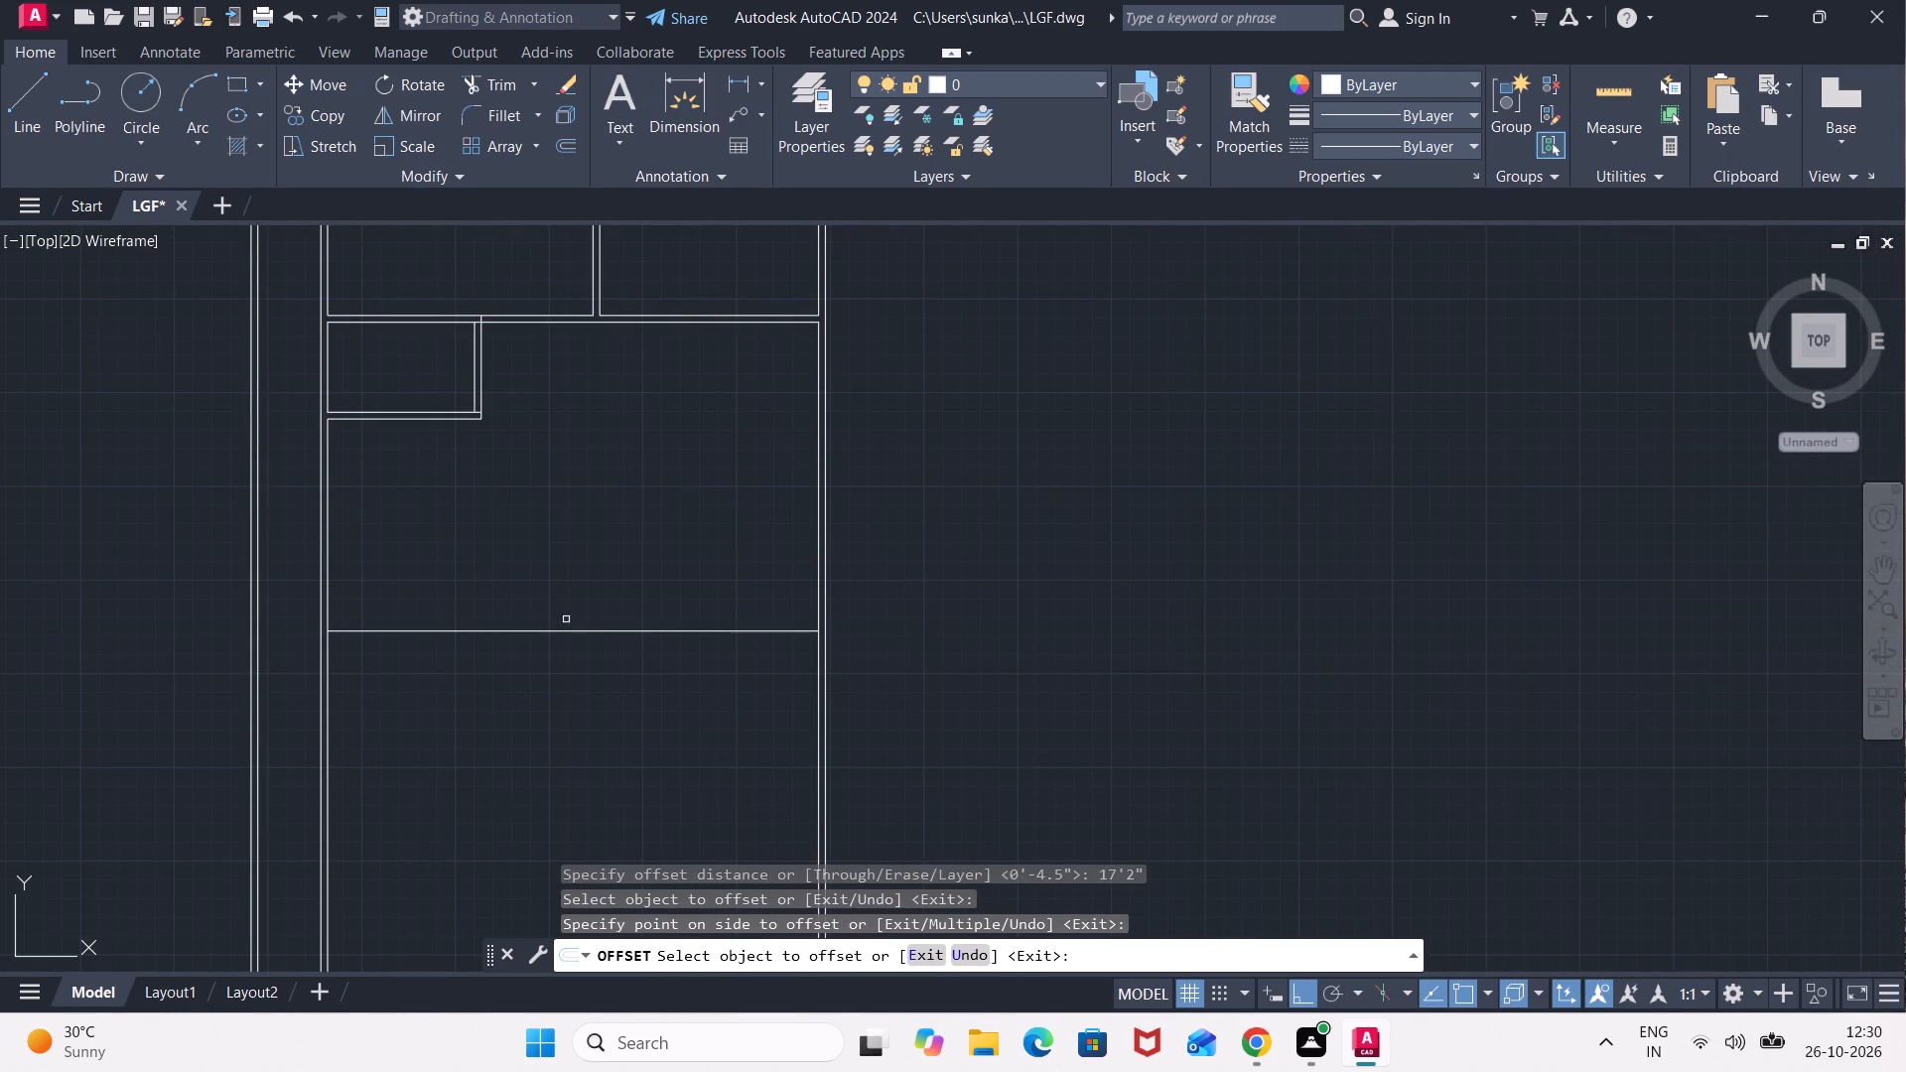
{"action": "key", "text": "space"}
Offset the new horizontal line 4.5" downward to form the wall's thickness.
{"action": "key", "text": "space"}
{"action": "type", "text": "4.5\""}
{"action": "key", "text": "Return"}
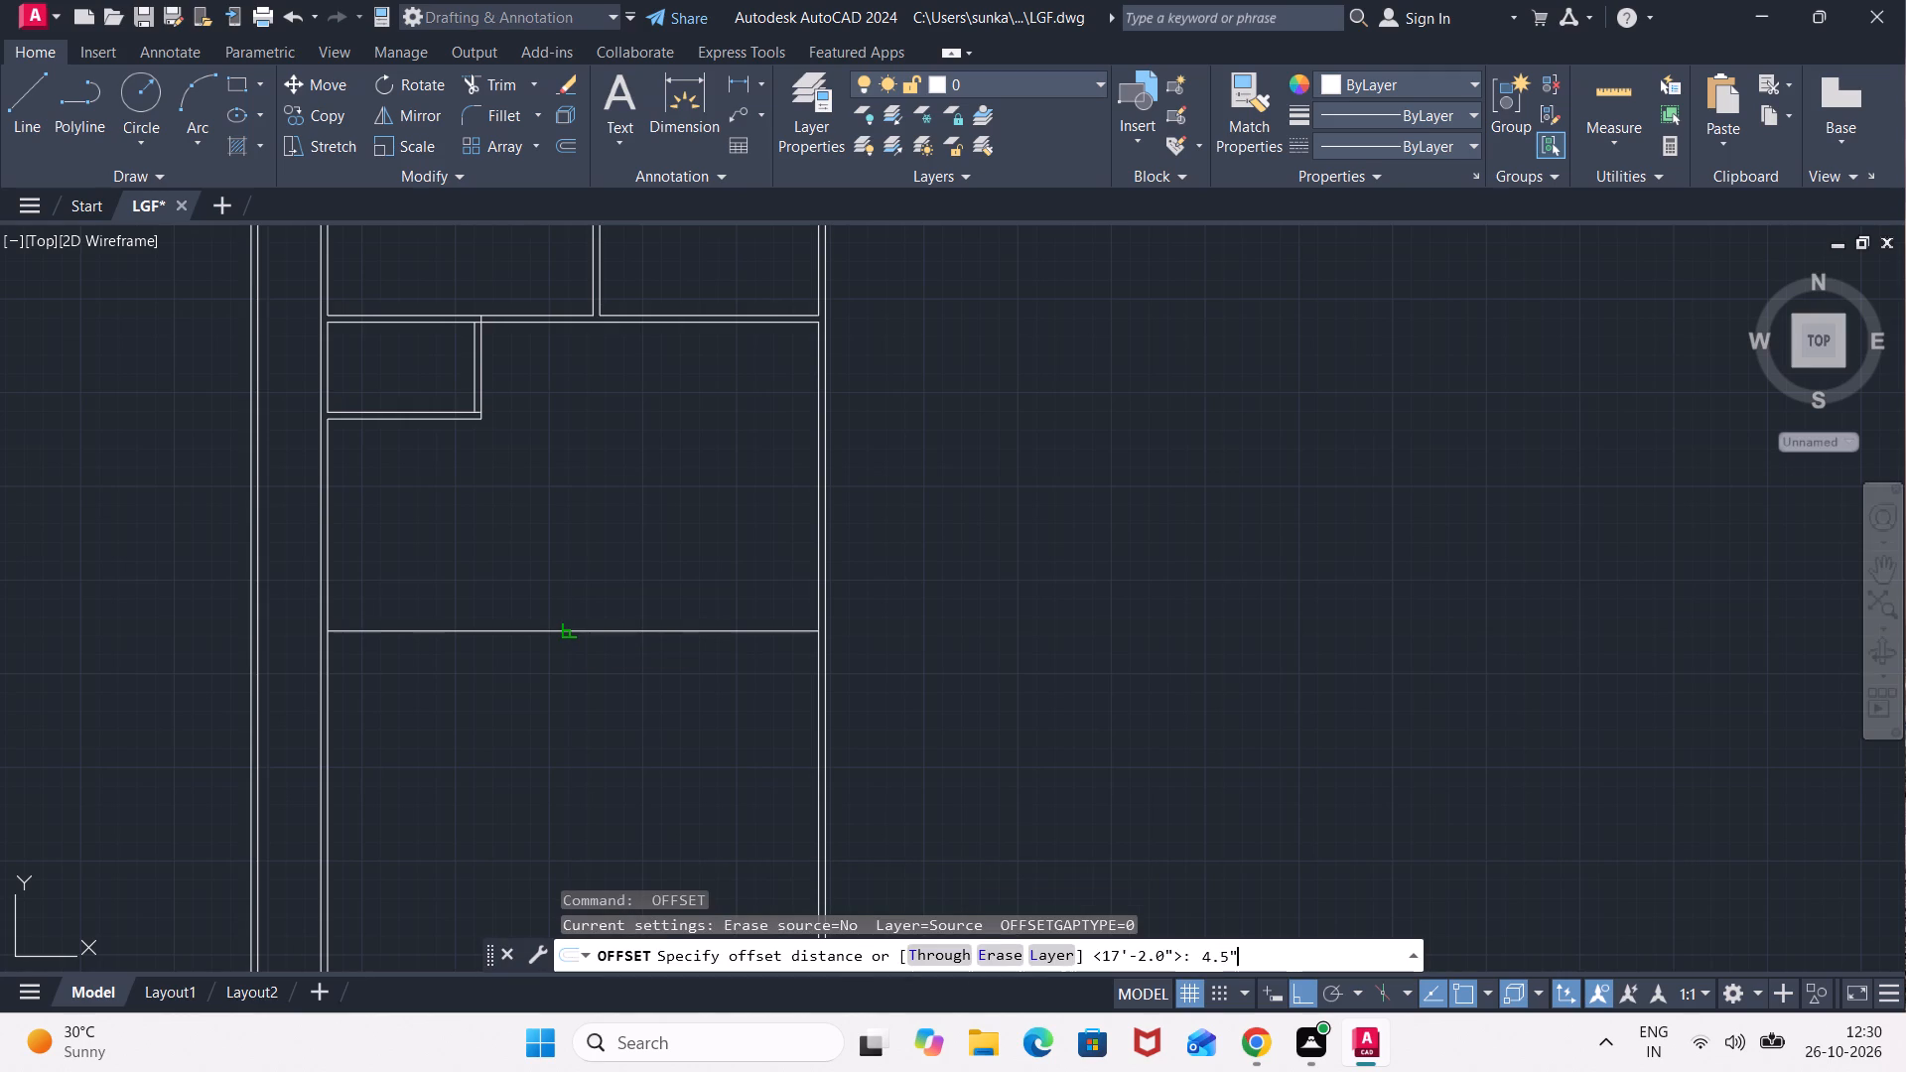
{"action": "left_click", "coordinate": [582, 631]}
{"action": "left_click", "coordinate": [585, 680]}
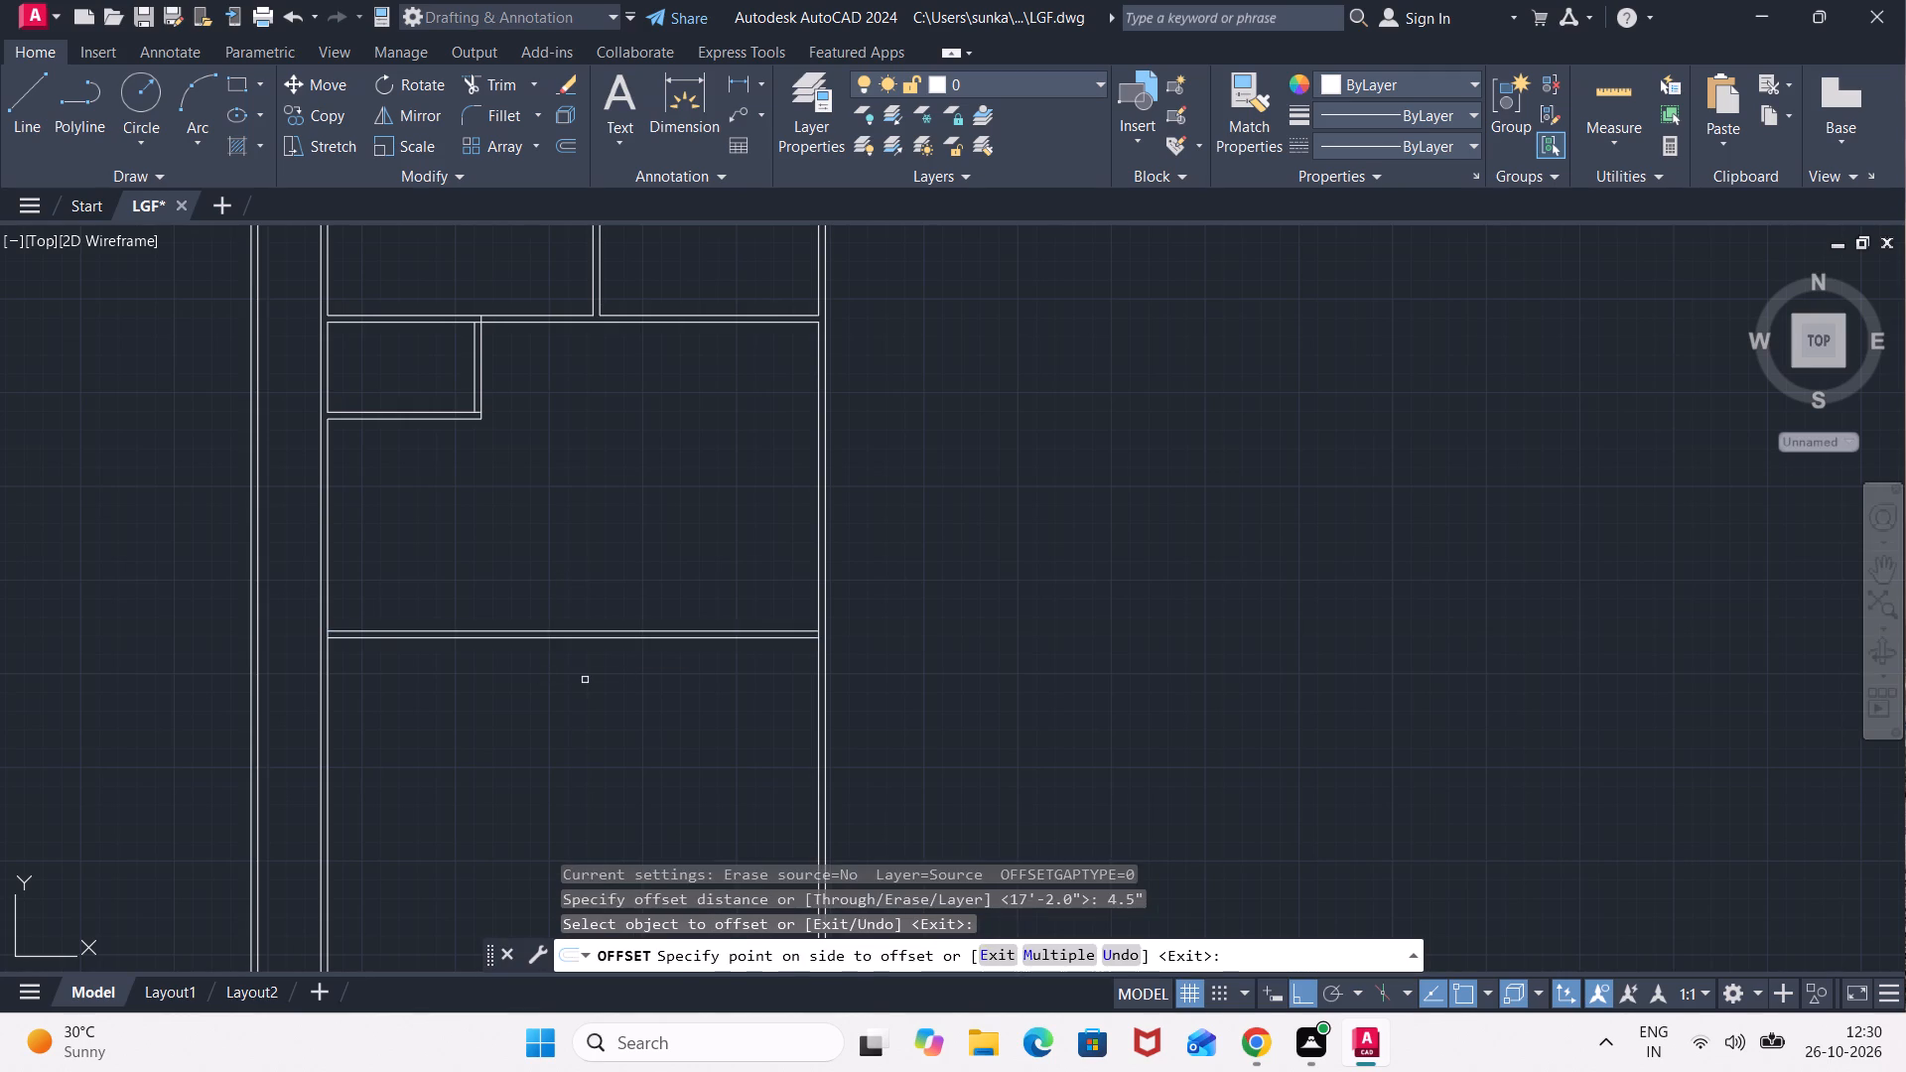
{"action": "key", "text": "Escape"}
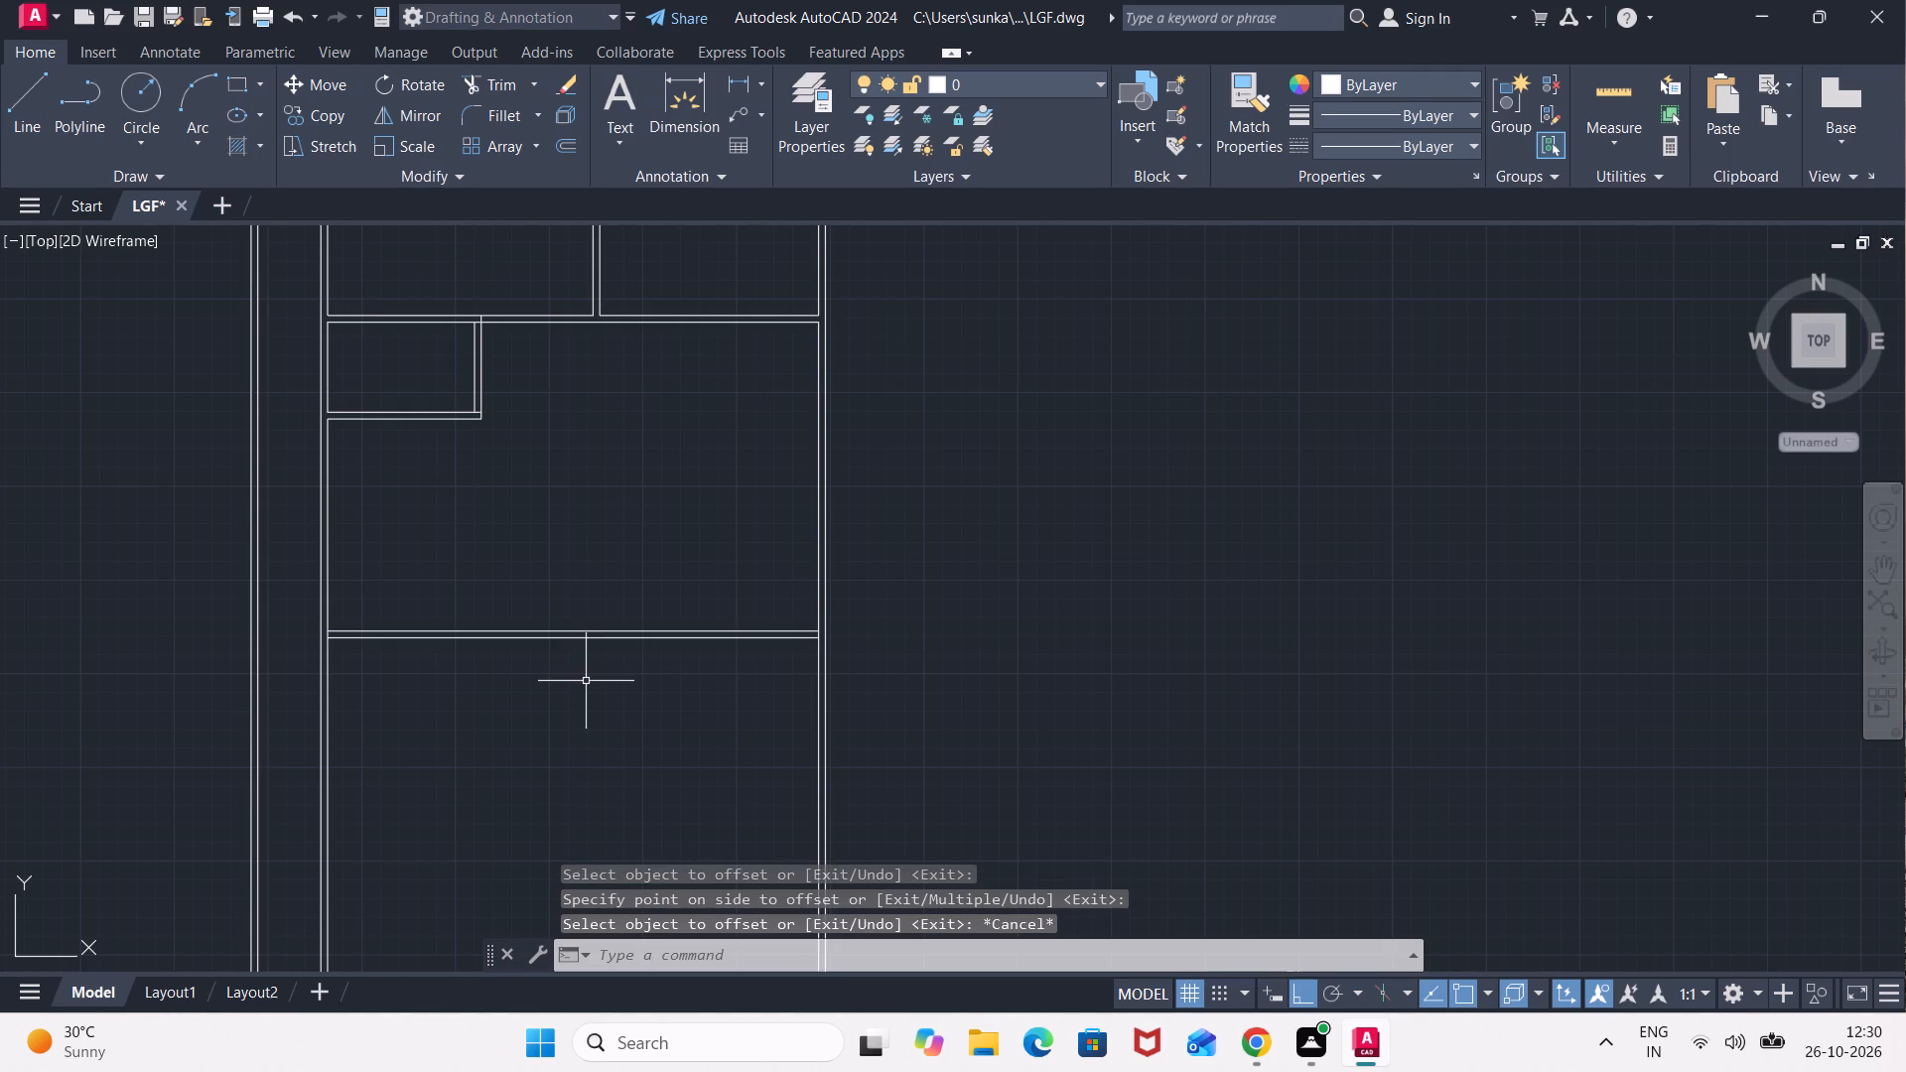
Offset the inner line of the plan's bottom outer wall 10' upward.
{"action": "middle_click_drag", "start_coordinate": [535, 682], "coordinate": [456, 675]}
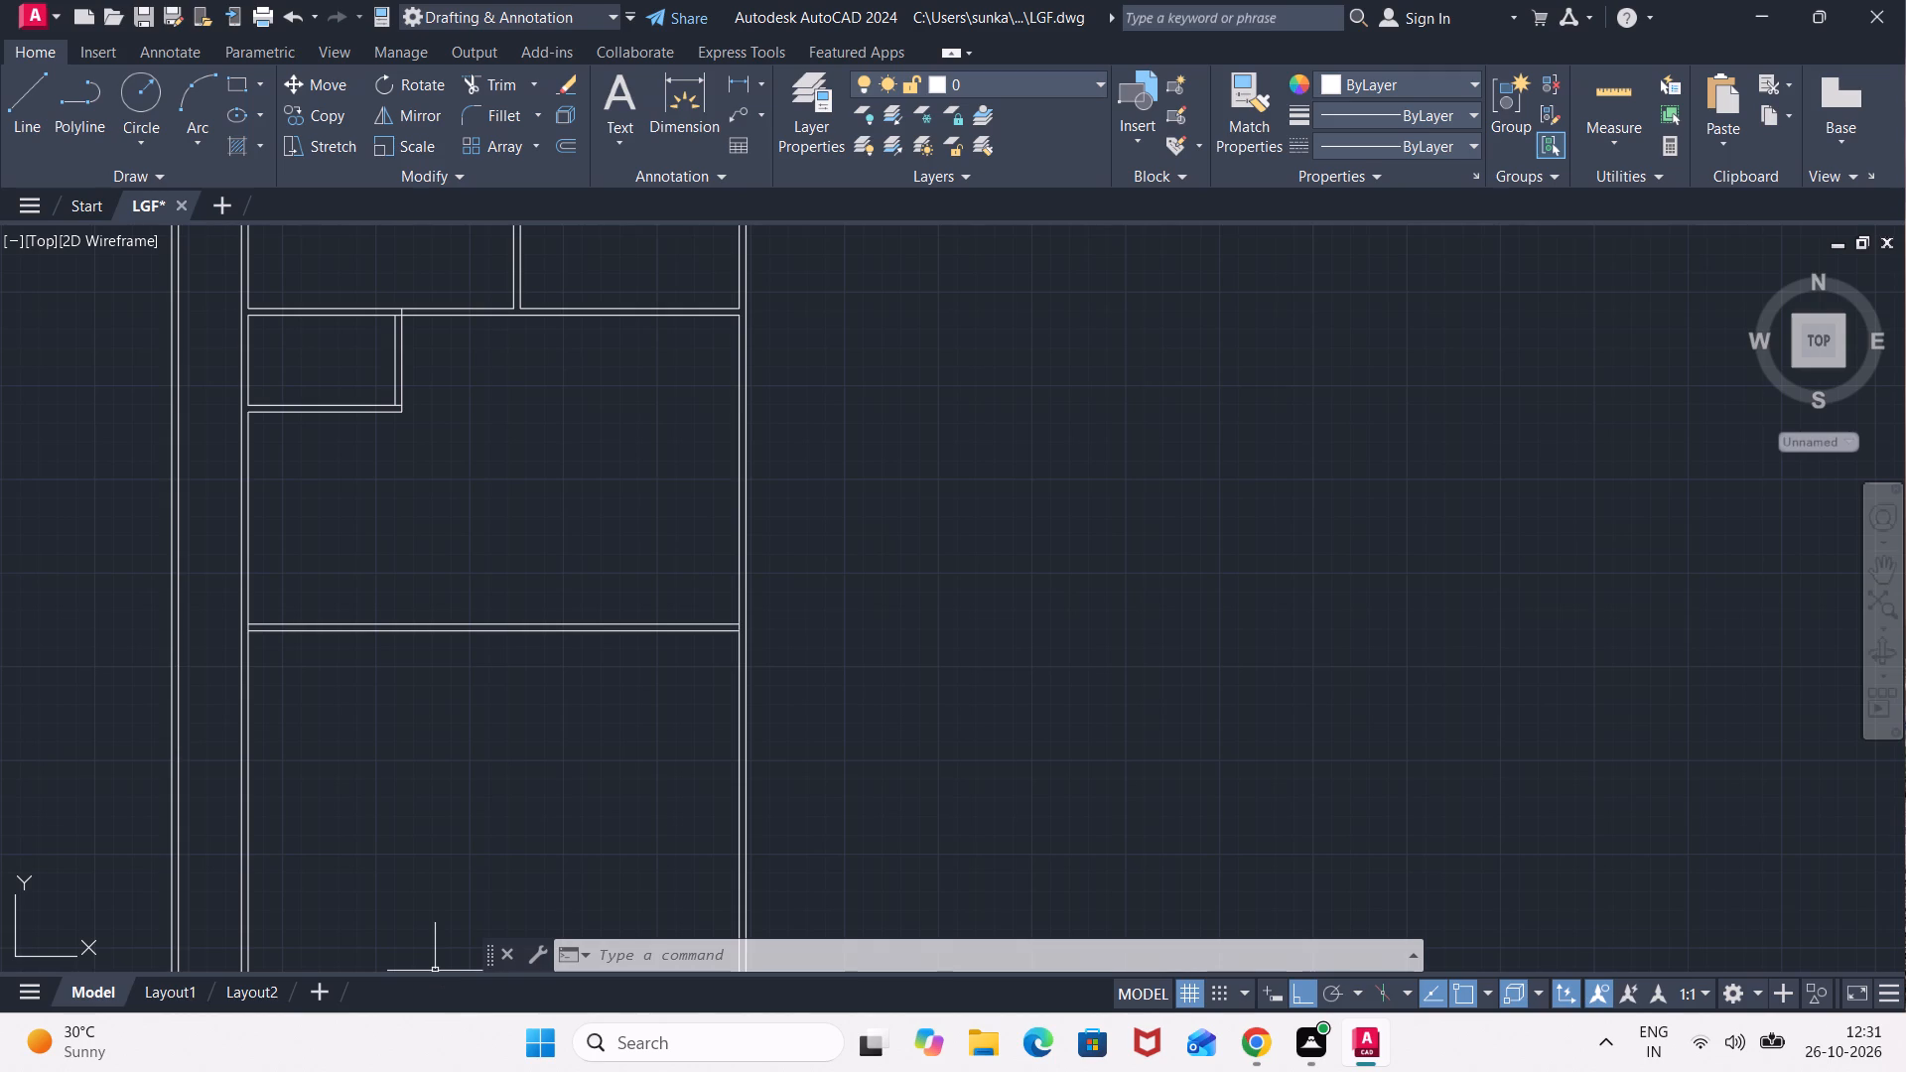
{"action": "key", "text": "o"}
{"action": "key", "text": "Return"}
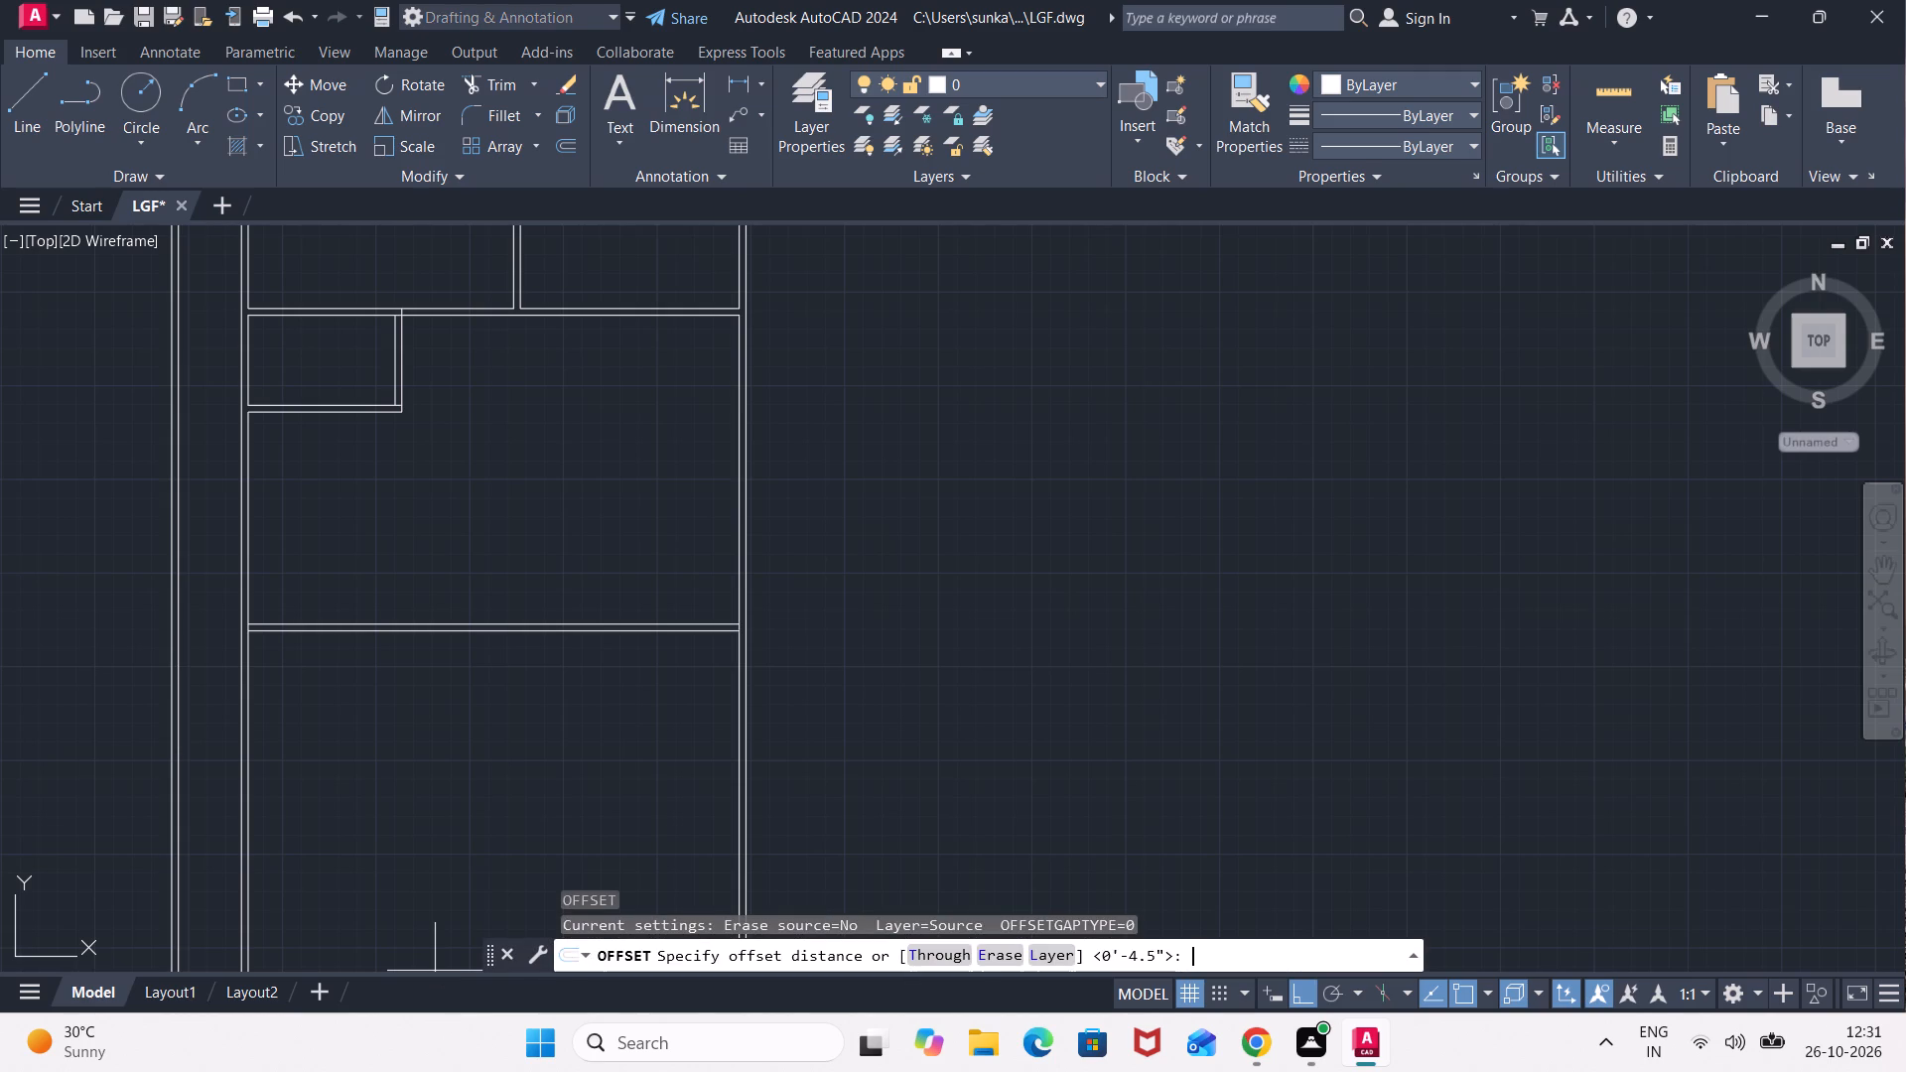
{"action": "scroll", "coordinate": [457, 860], "scroll_direction": "down", "scroll_amount": 1}
{"action": "middle_click_drag", "start_coordinate": [458, 851], "coordinate": [422, 528]}
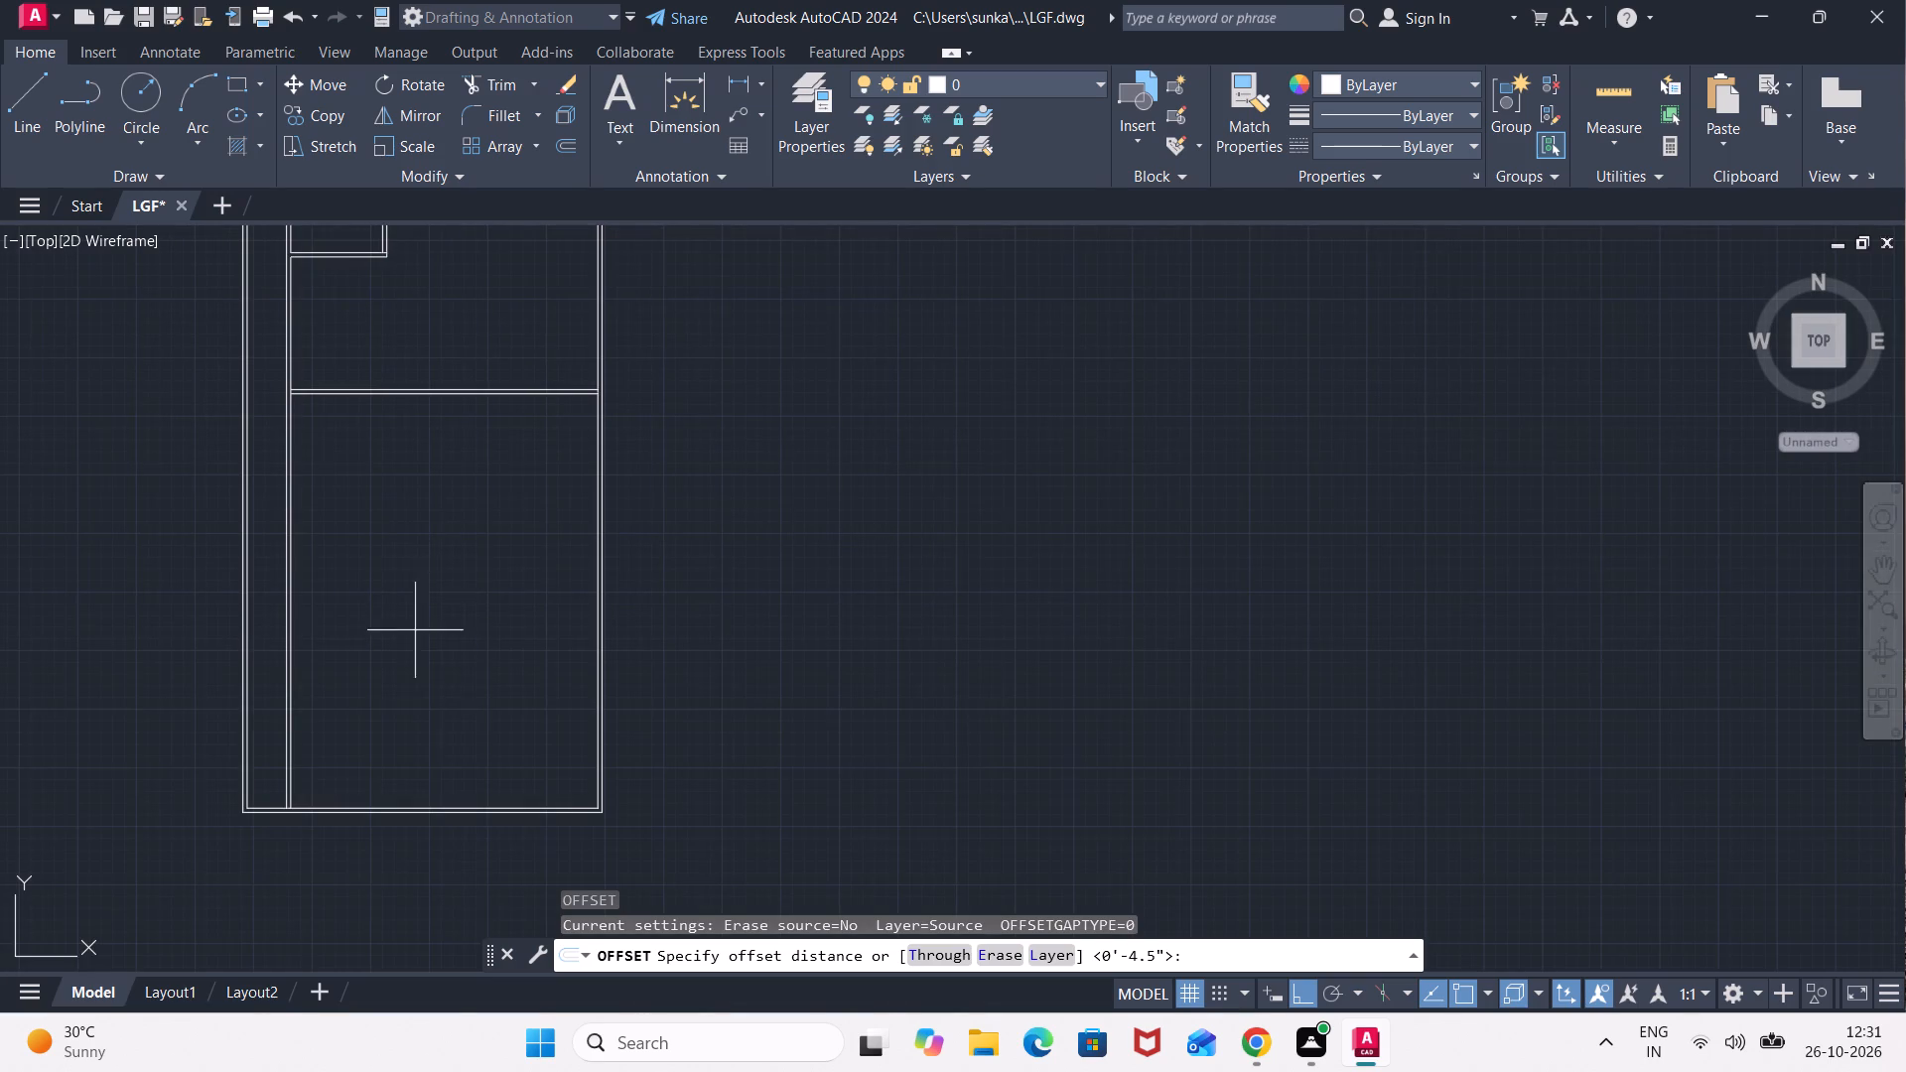
{"action": "scroll", "coordinate": [449, 700], "scroll_direction": "up", "scroll_amount": 1}
{"action": "middle_click_drag", "start_coordinate": [438, 734], "coordinate": [494, 562]}
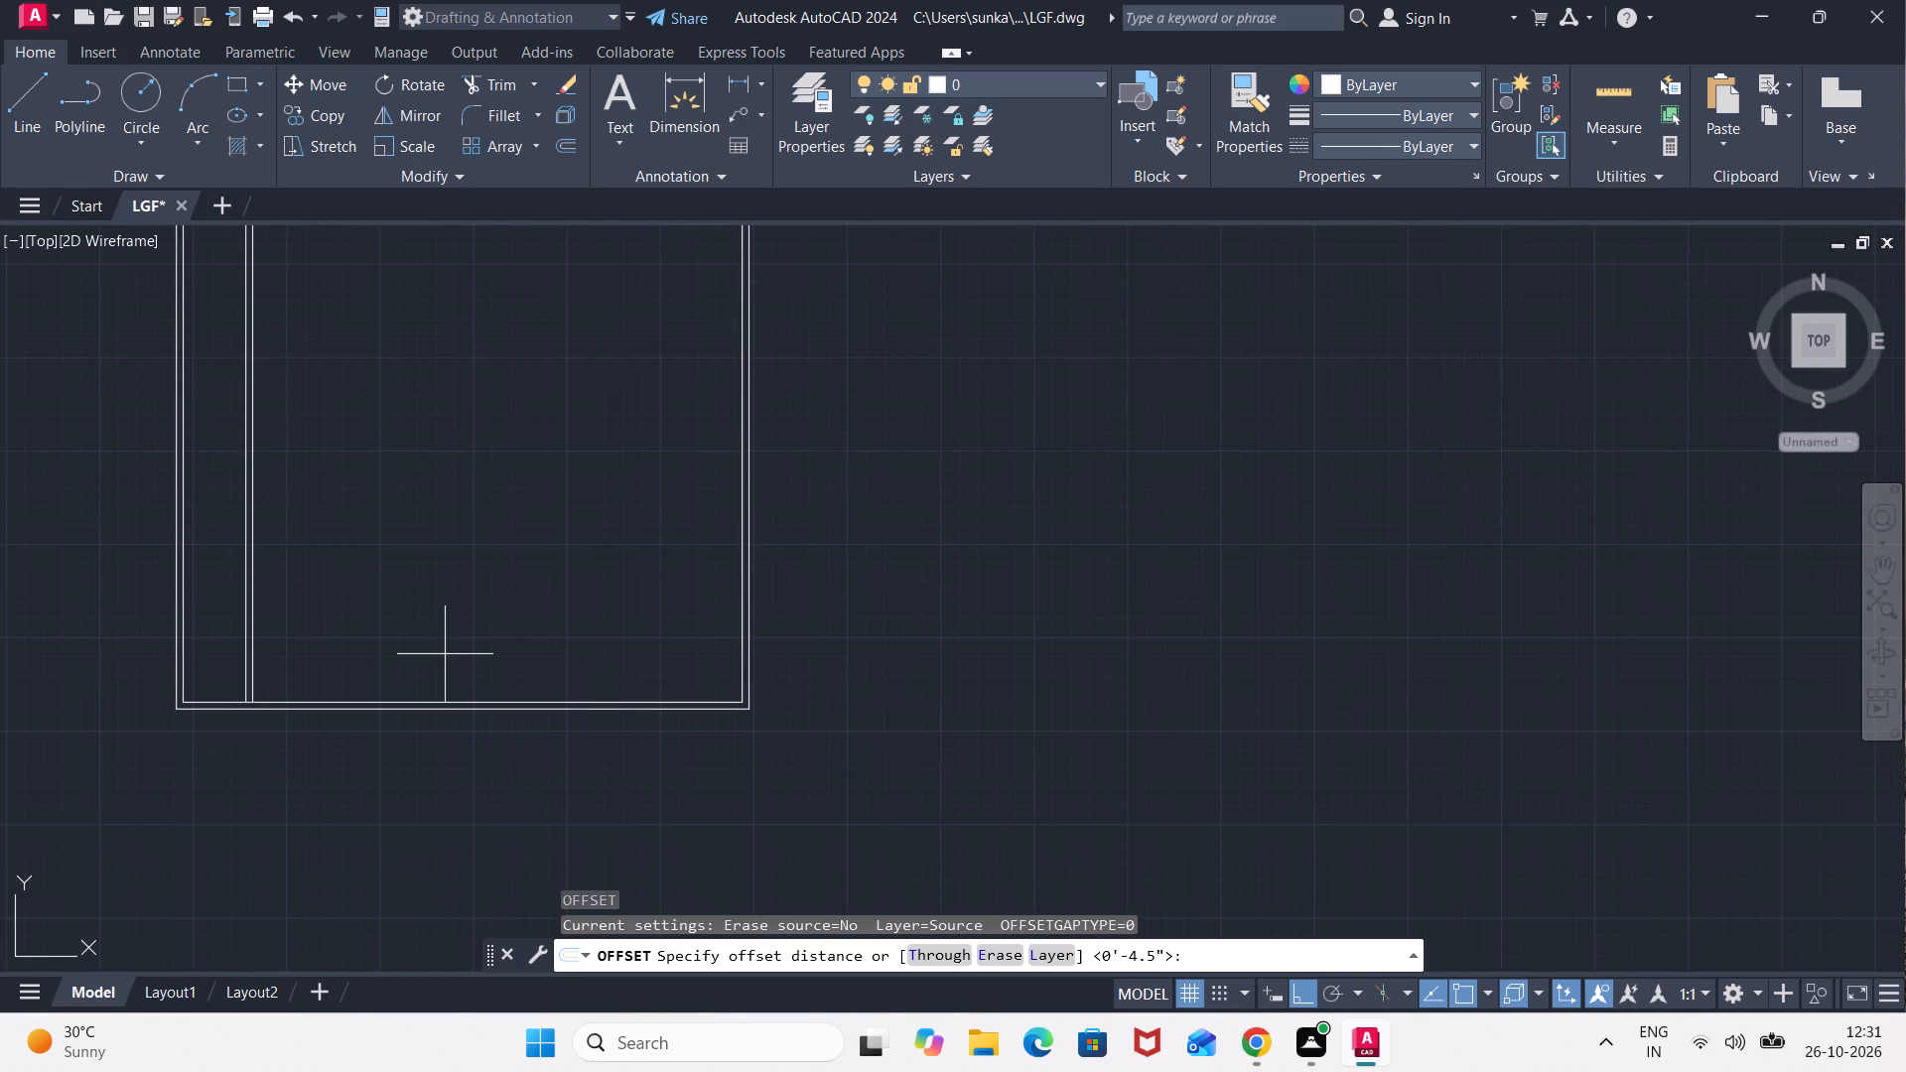
{"action": "type", "text": "10'"}
{"action": "key", "text": "Return"}
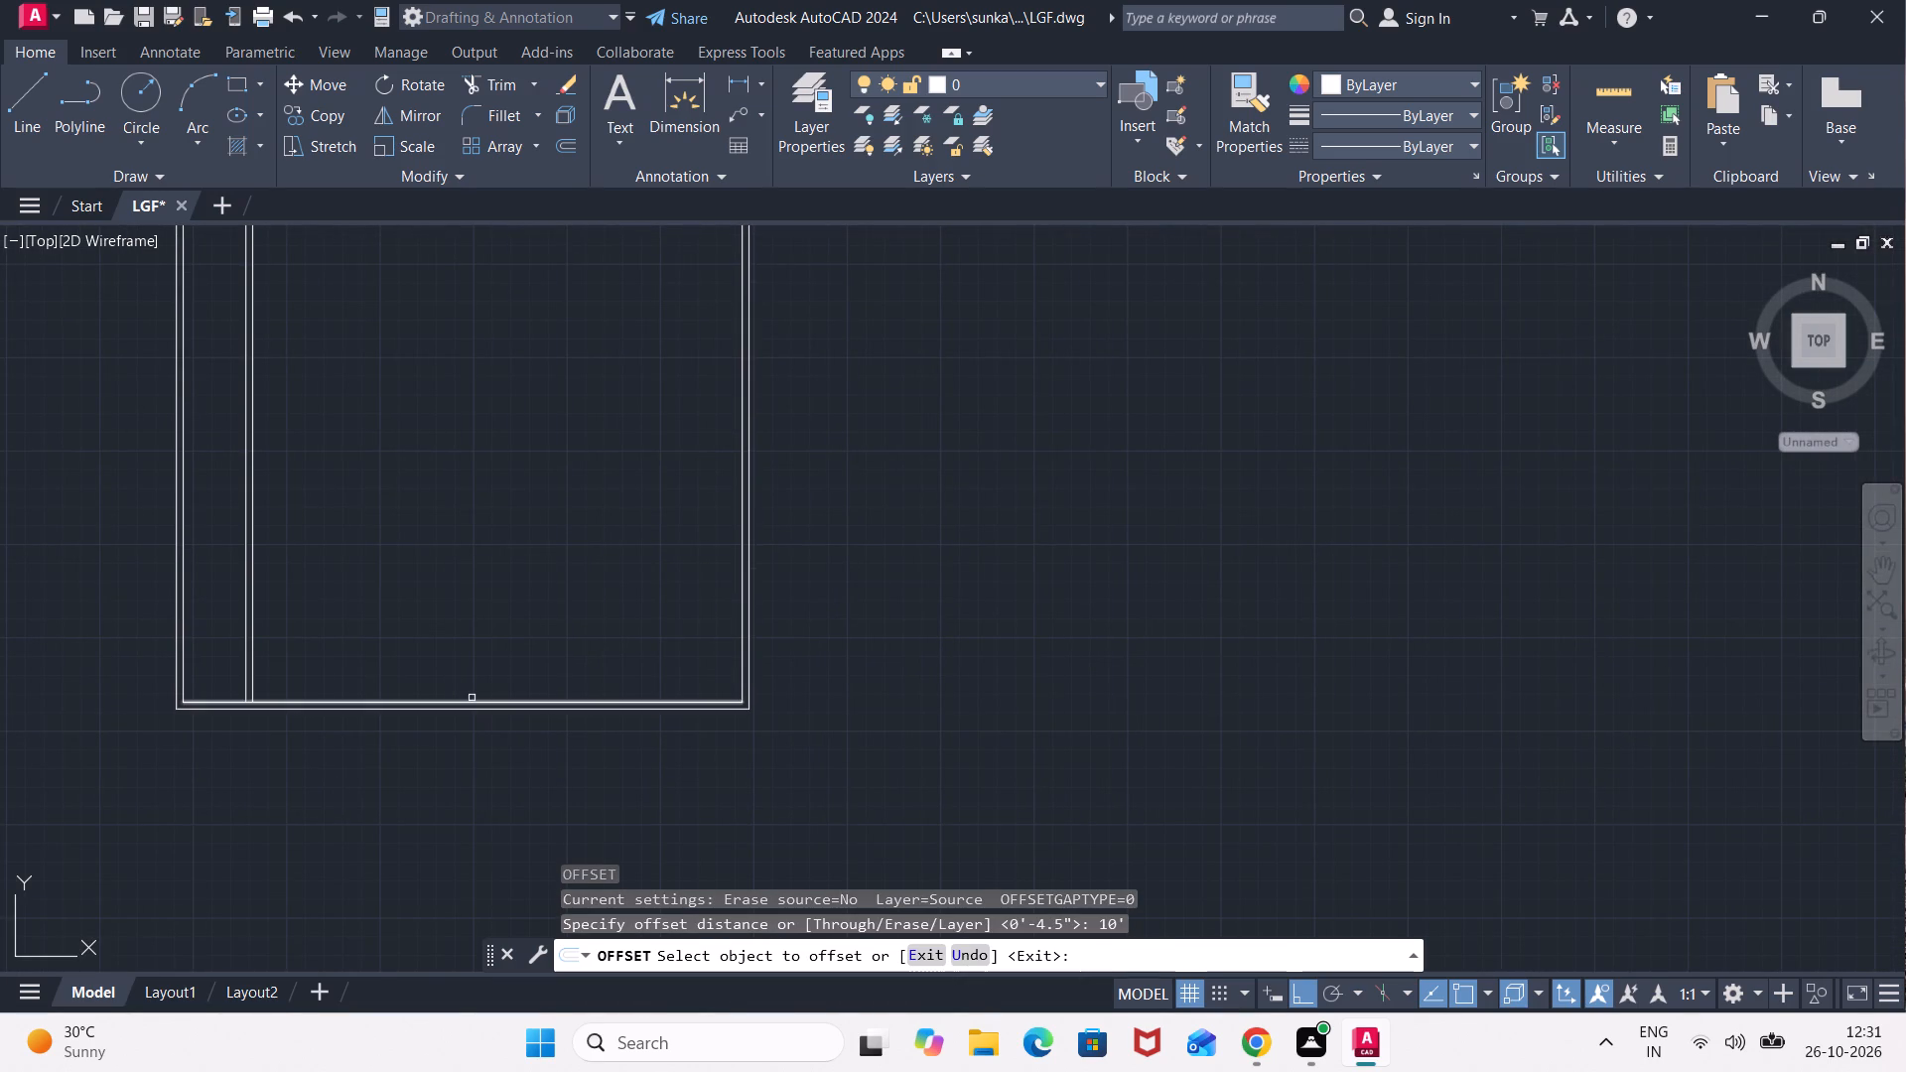
{"action": "left_click", "coordinate": [474, 701]}
{"action": "left_click", "coordinate": [472, 576]}
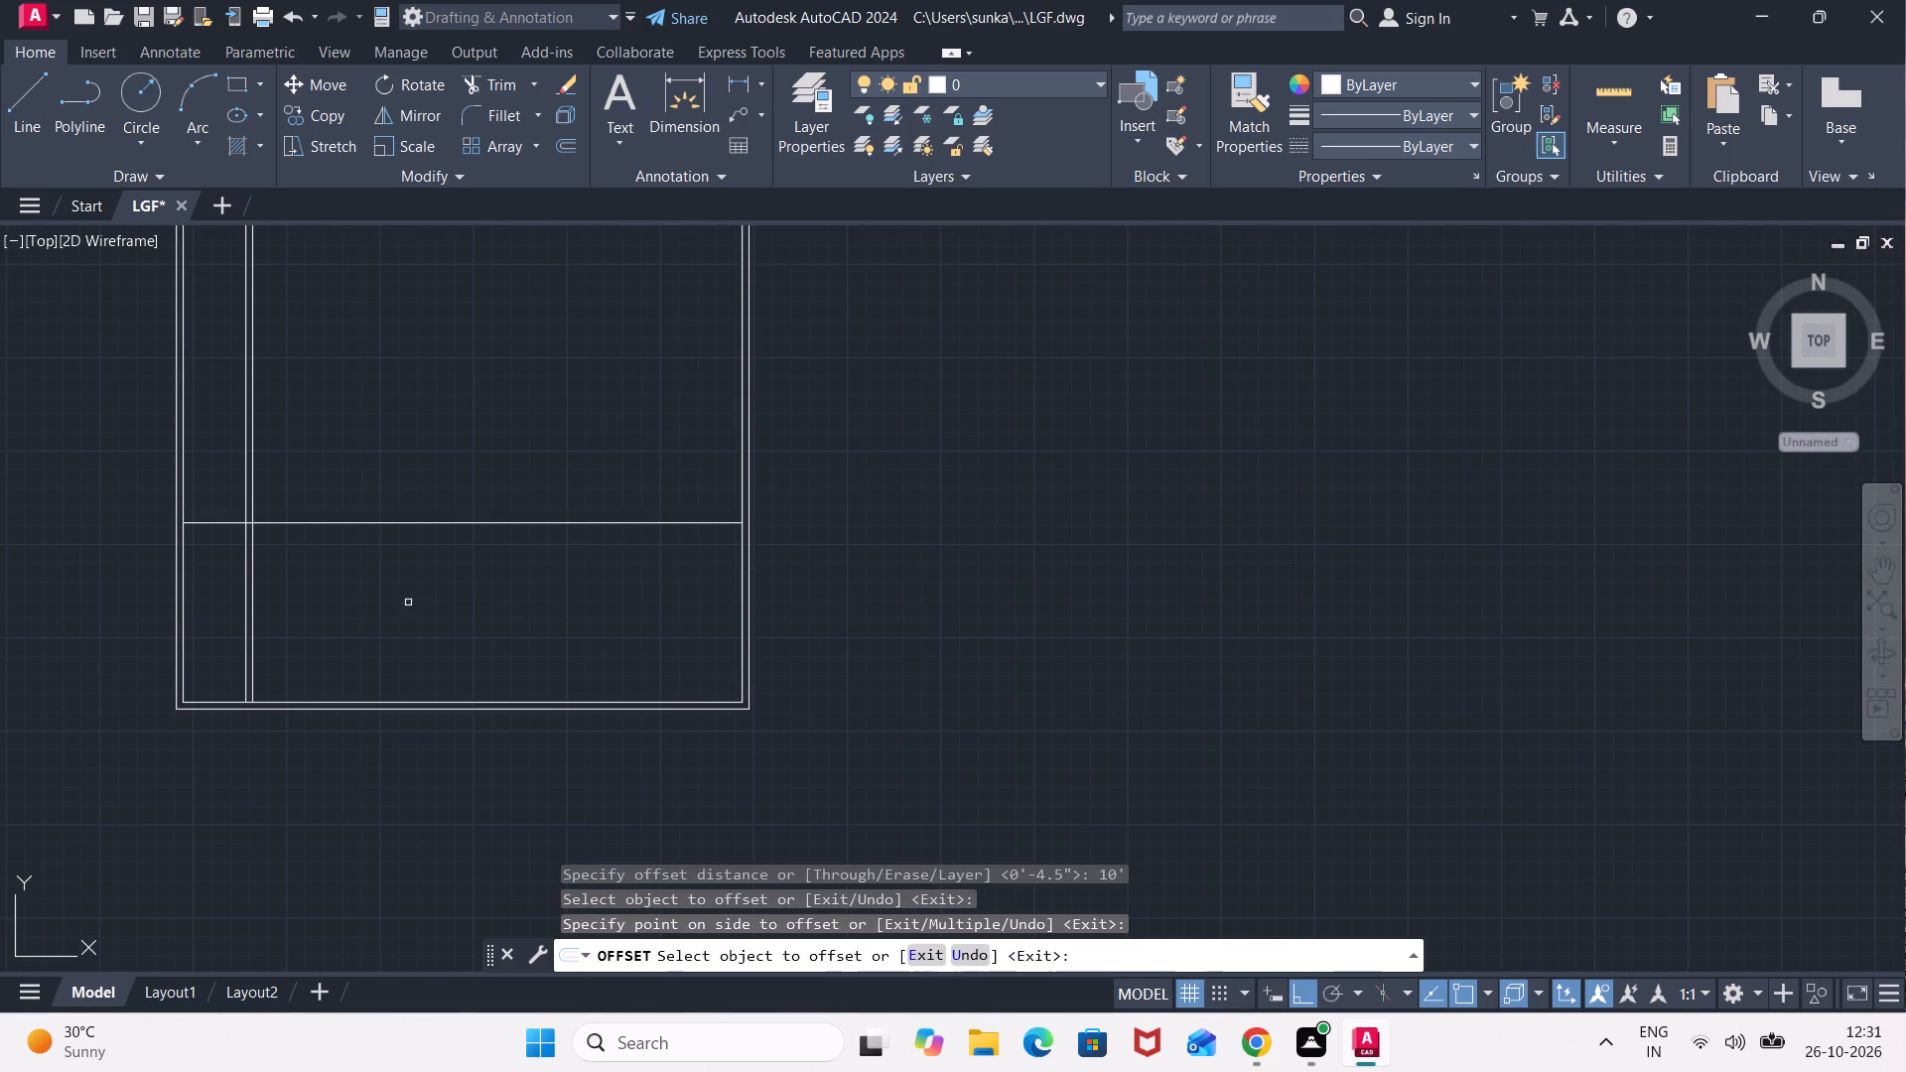
{"action": "key", "text": "Escape"}
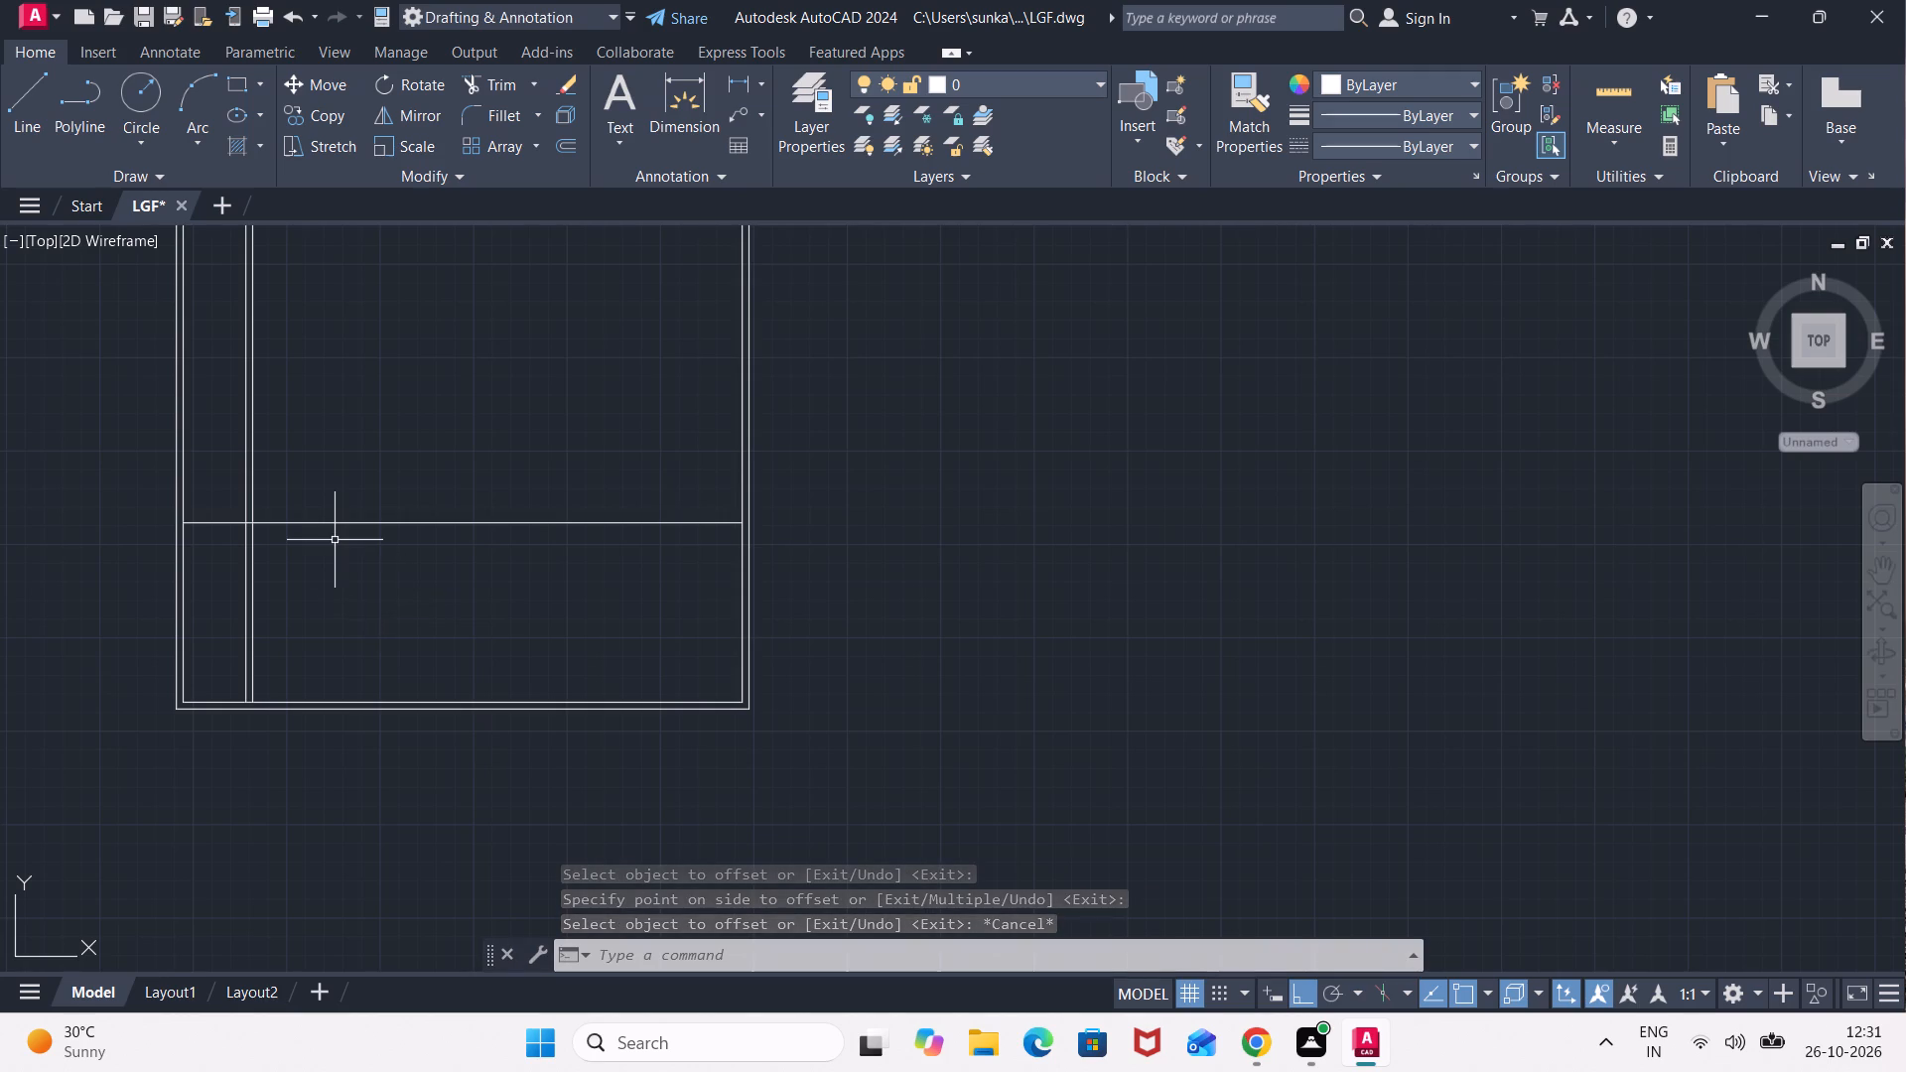
{"action": "key", "text": "Escape"}
Trim the new horizontal line where it crosses the narrow strip along the left outer wall.
{"action": "type", "text": "TR"}
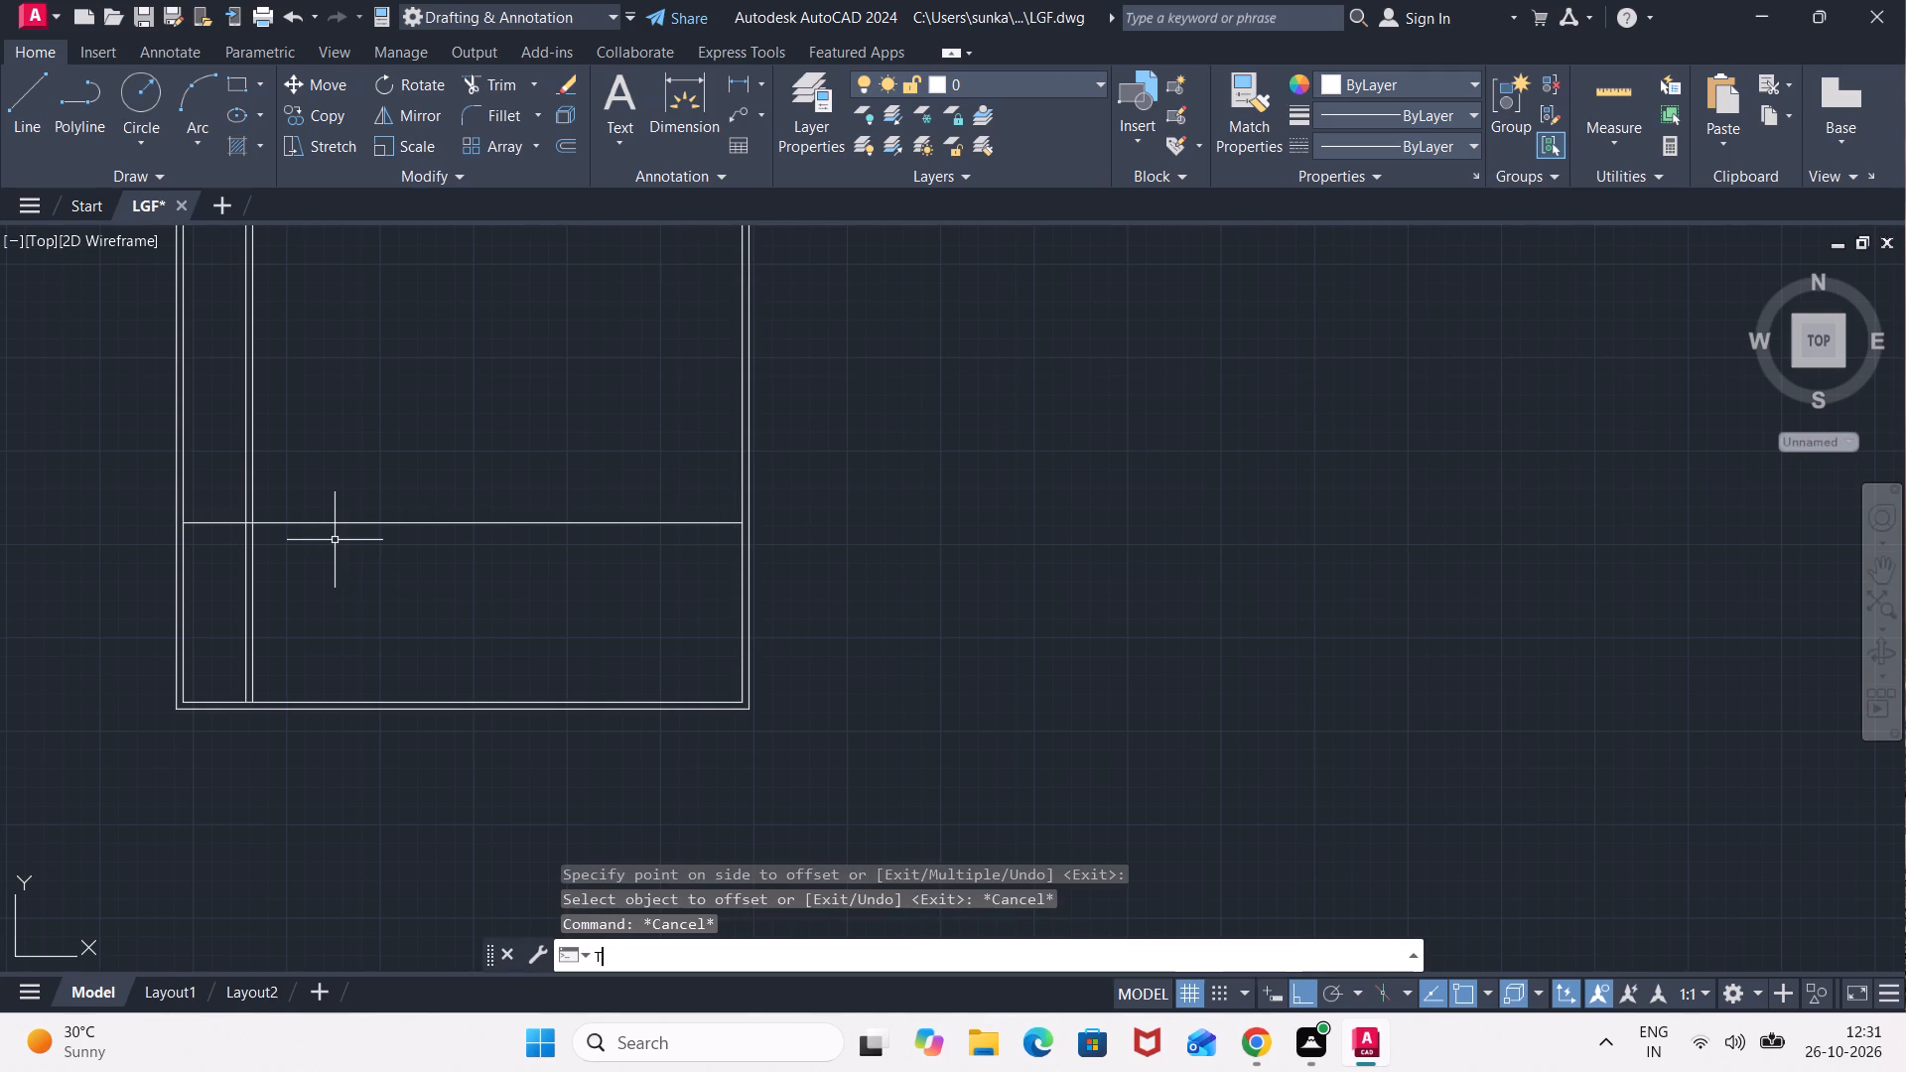
{"action": "key", "text": "Return"}
{"action": "left_click", "coordinate": [218, 553]}
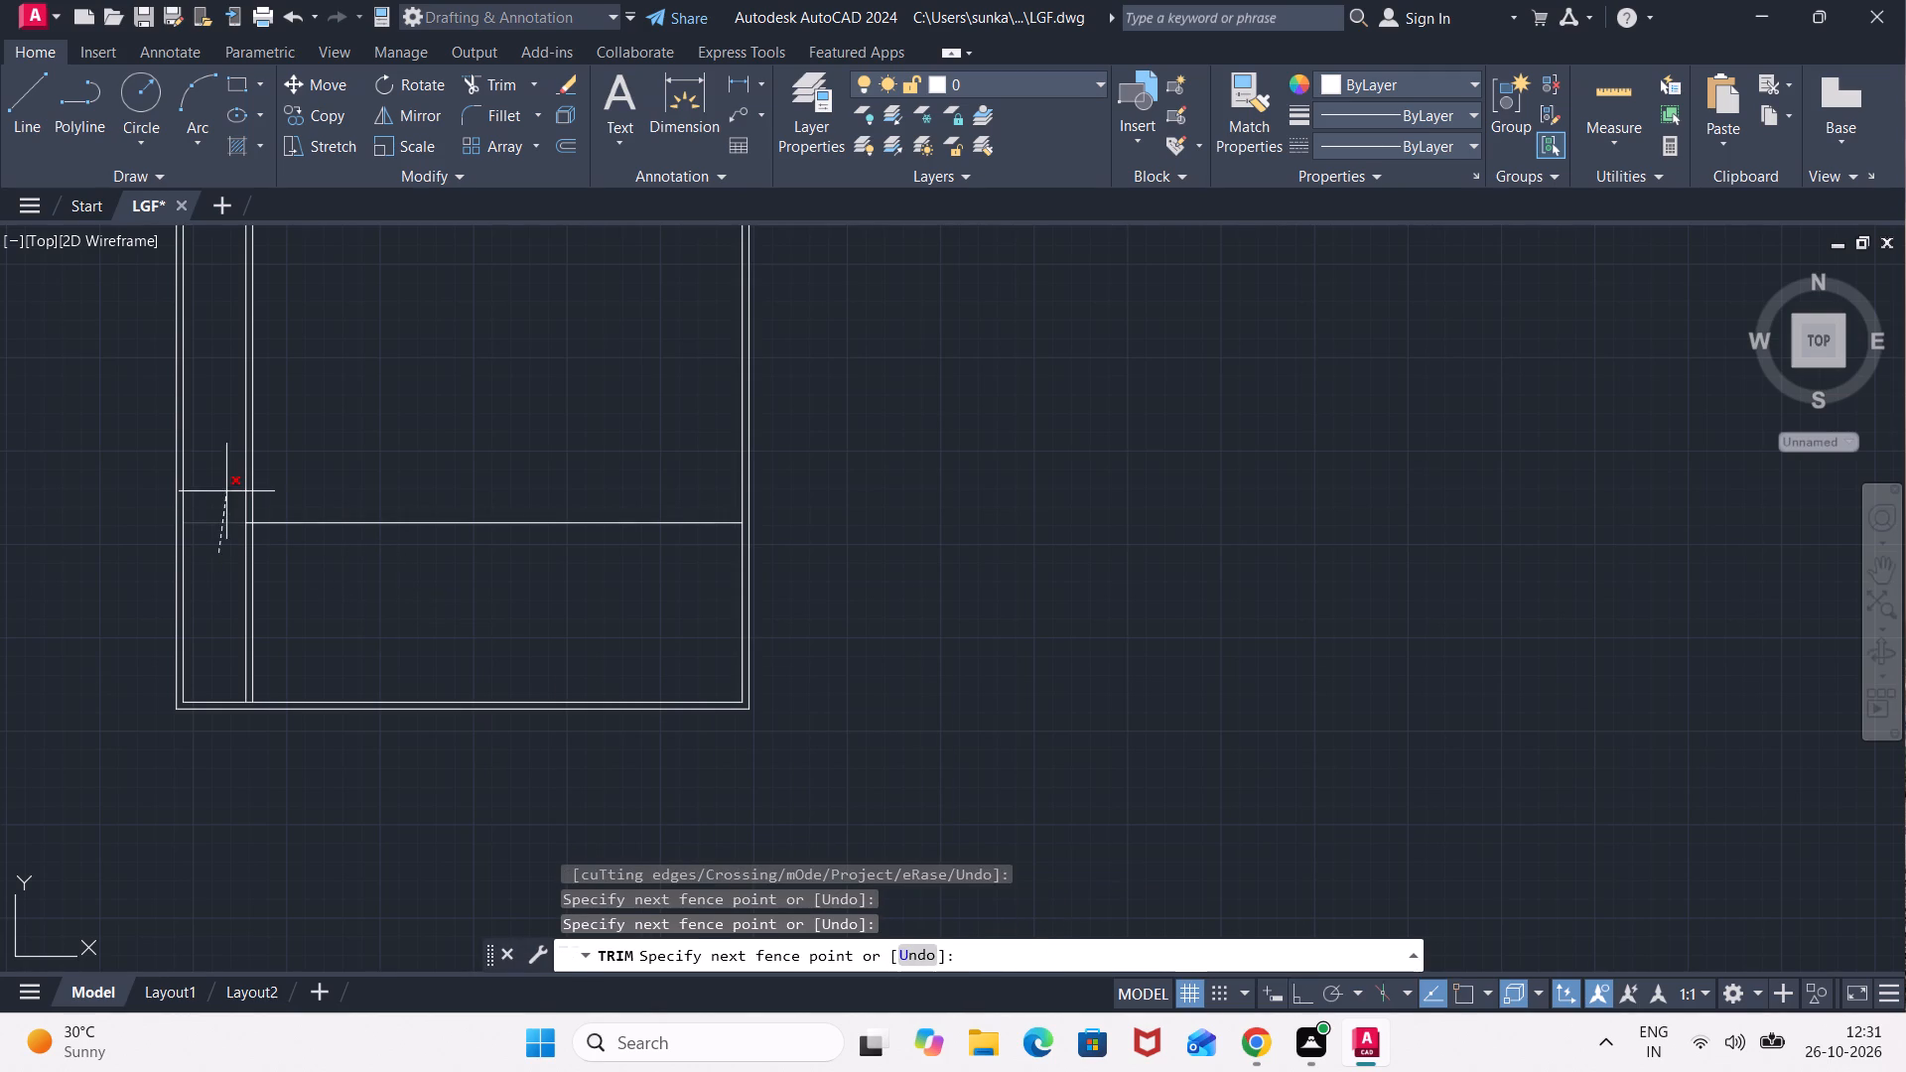
{"action": "left_click", "coordinate": [226, 489]}
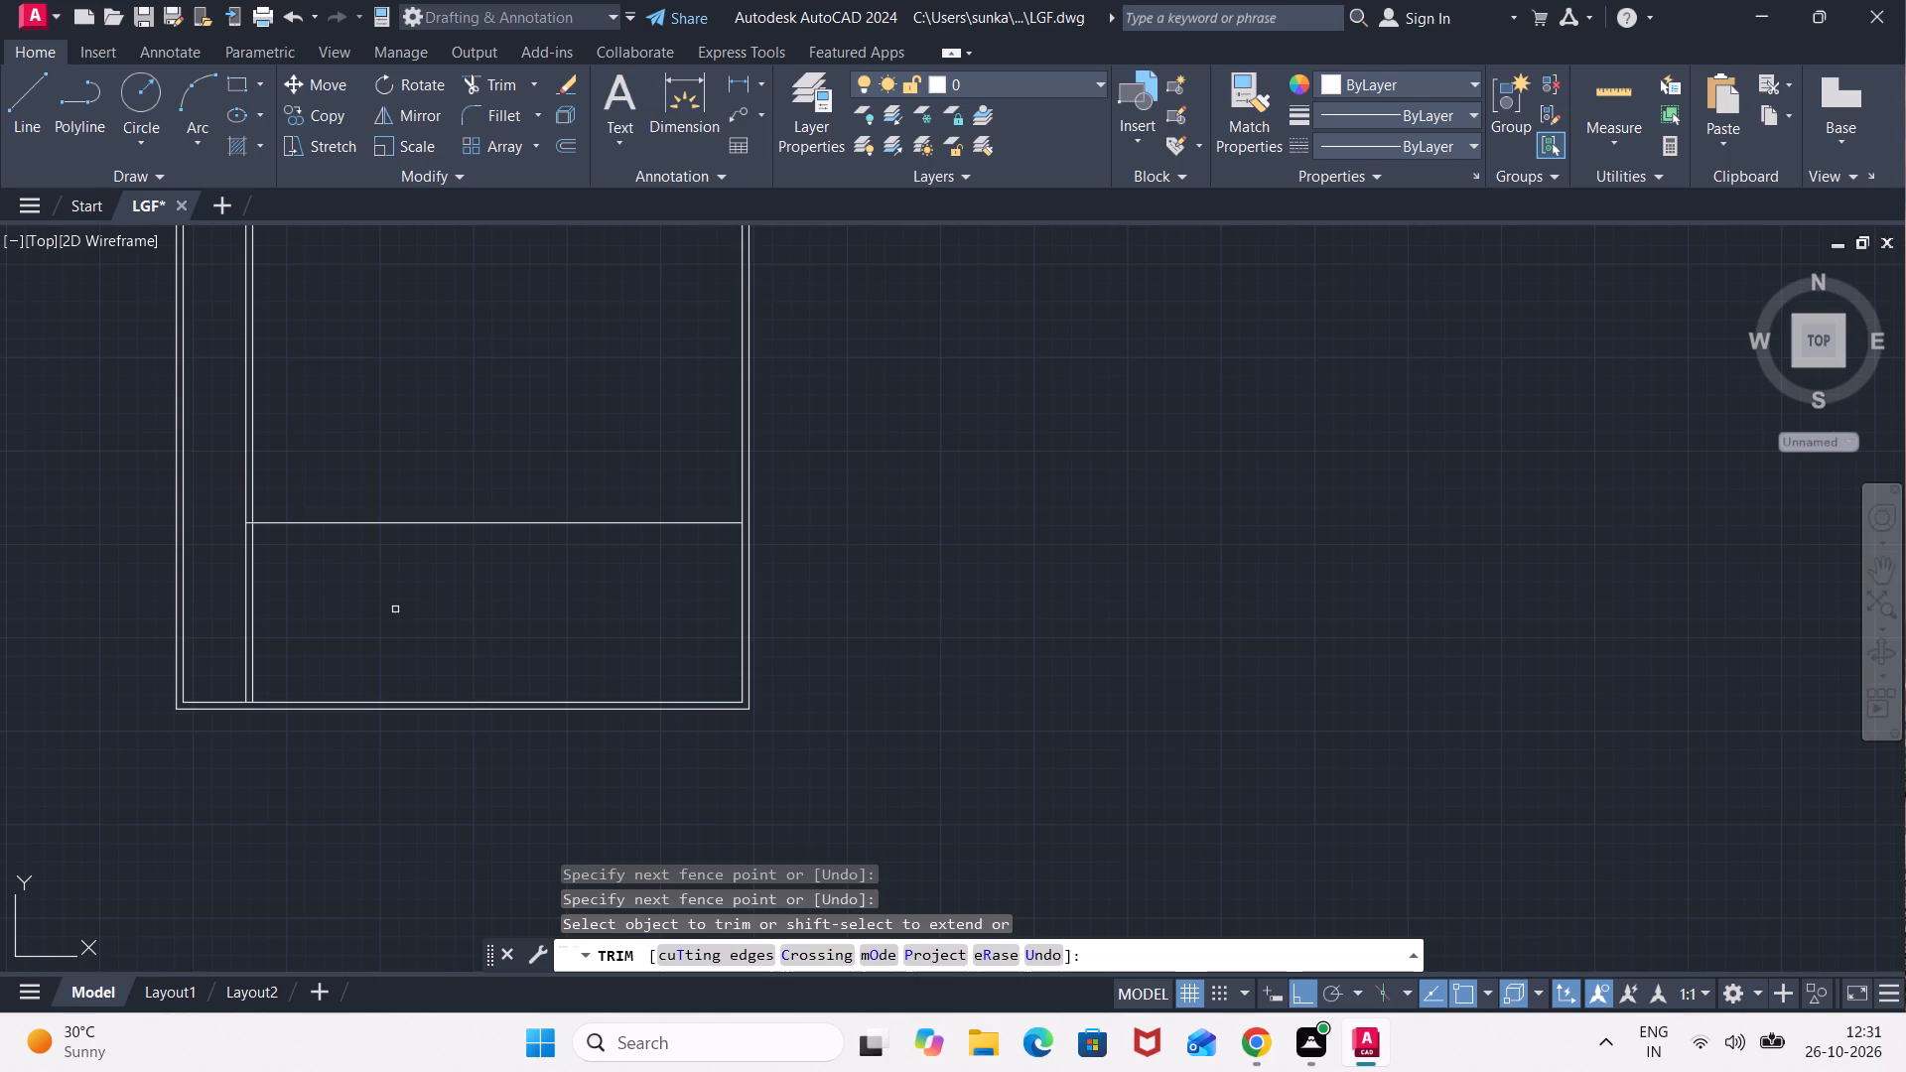
{"action": "key", "text": "space"}
{"action": "key", "text": "space"}
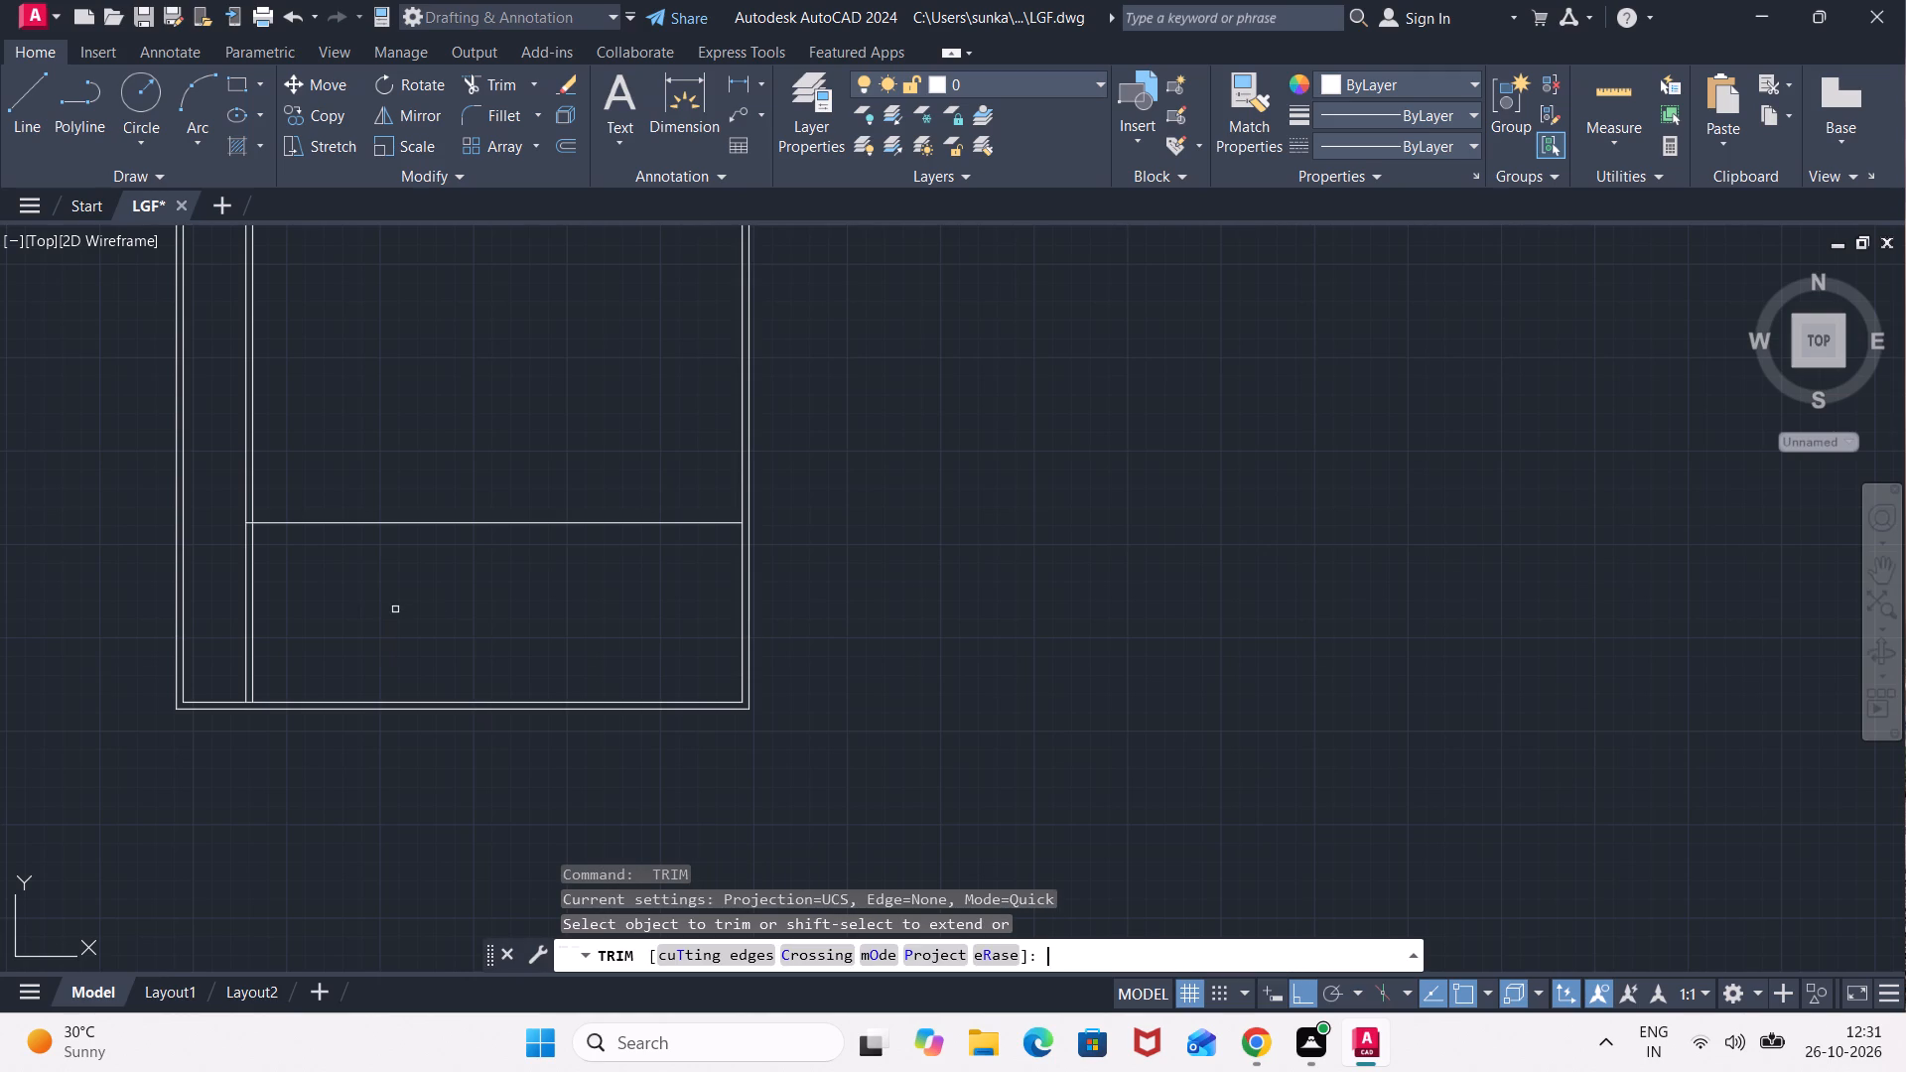
{"action": "key", "text": "Escape"}
Offset the trimmed horizontal line 3' upward.
{"action": "key", "text": "o"}
{"action": "key", "text": "Return"}
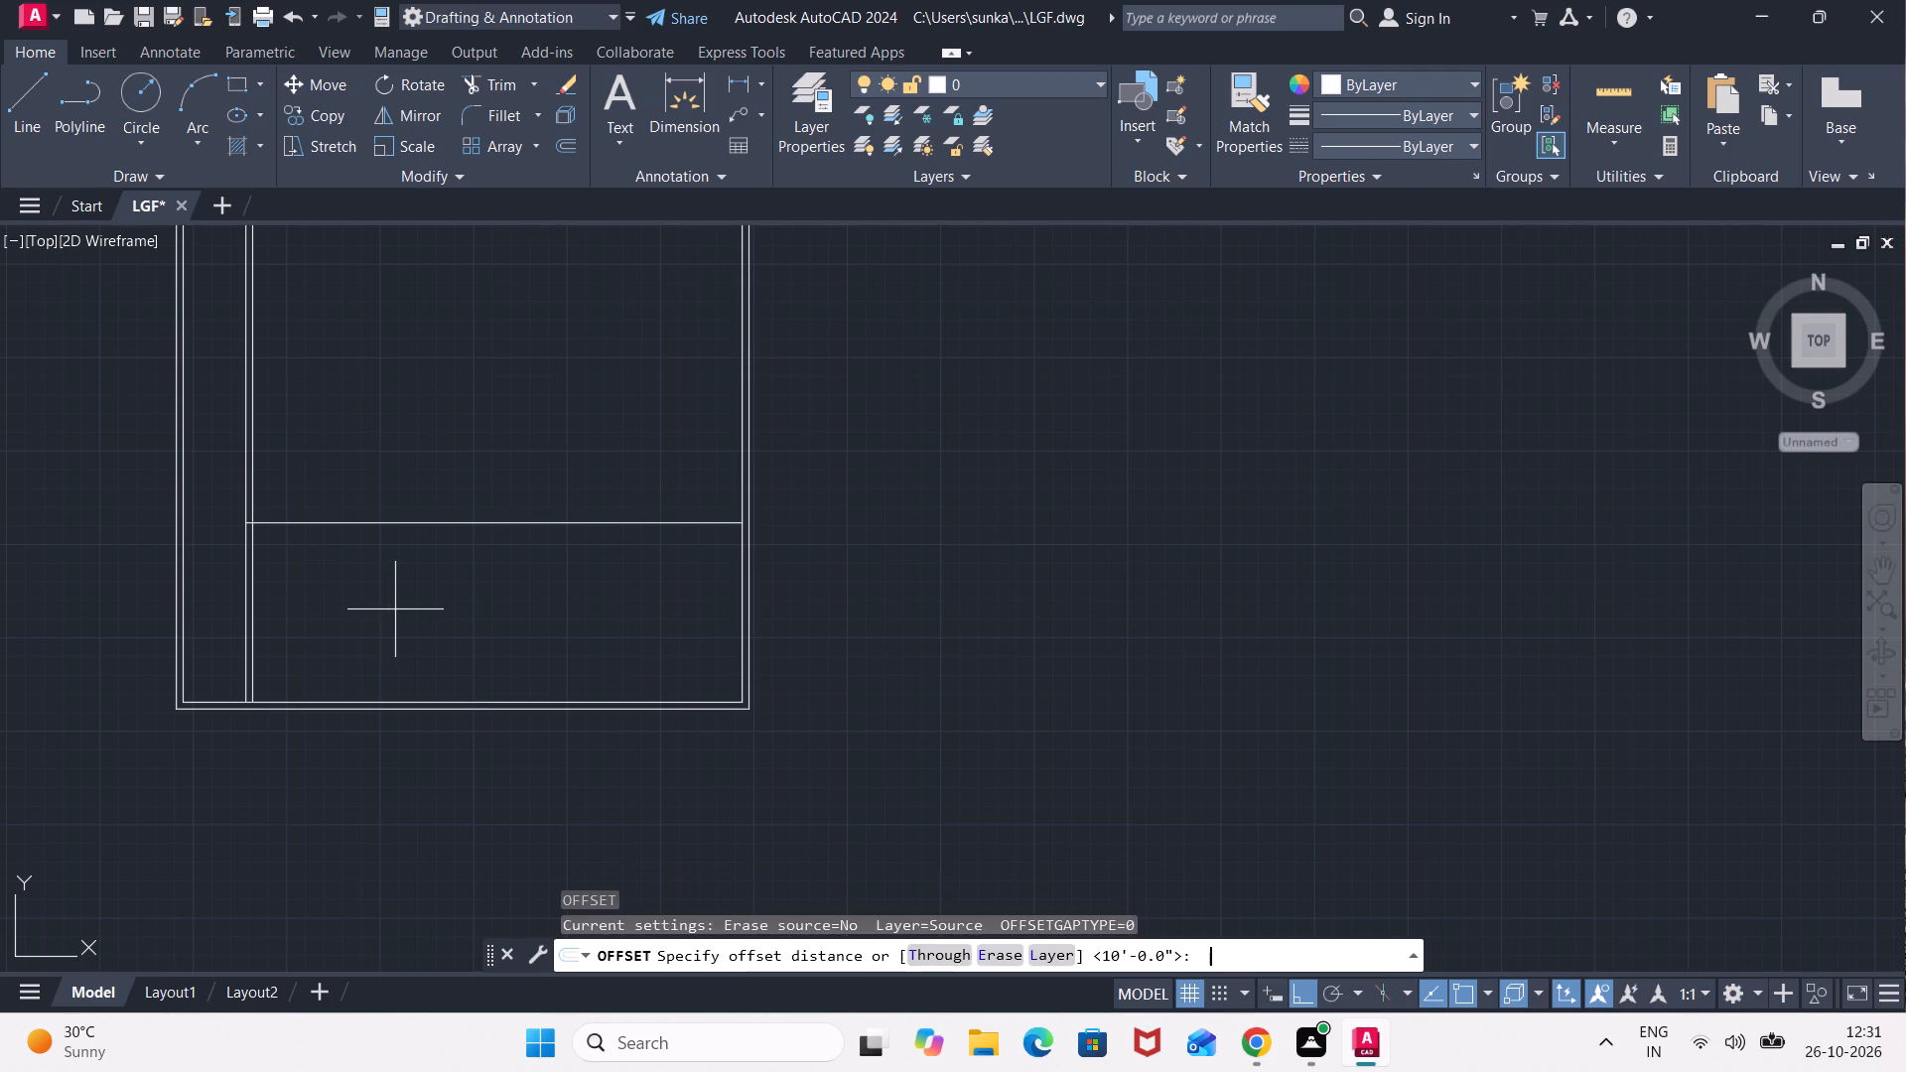
{"action": "type", "text": "3'"}
{"action": "key", "text": "Return"}
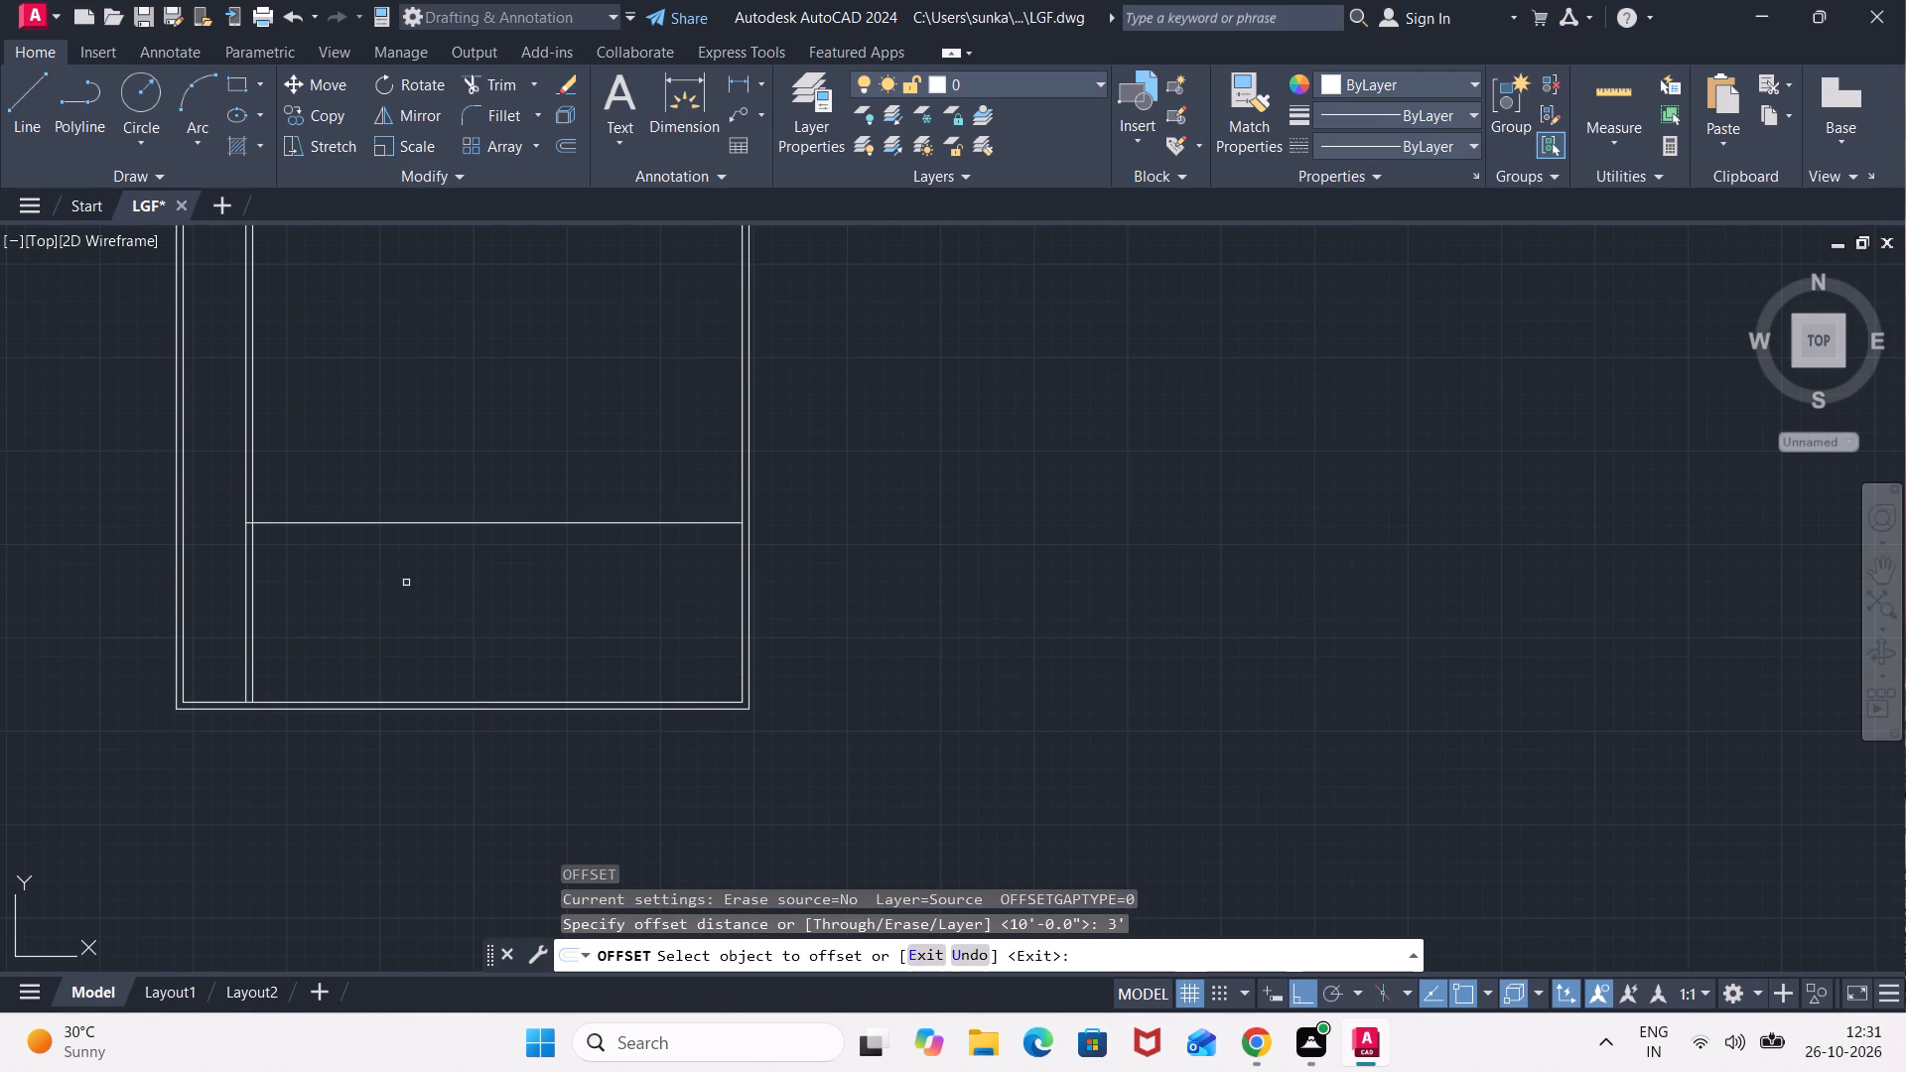
{"action": "left_click", "coordinate": [445, 519]}
{"action": "left_click", "coordinate": [432, 399]}
{"action": "key", "text": "space"}
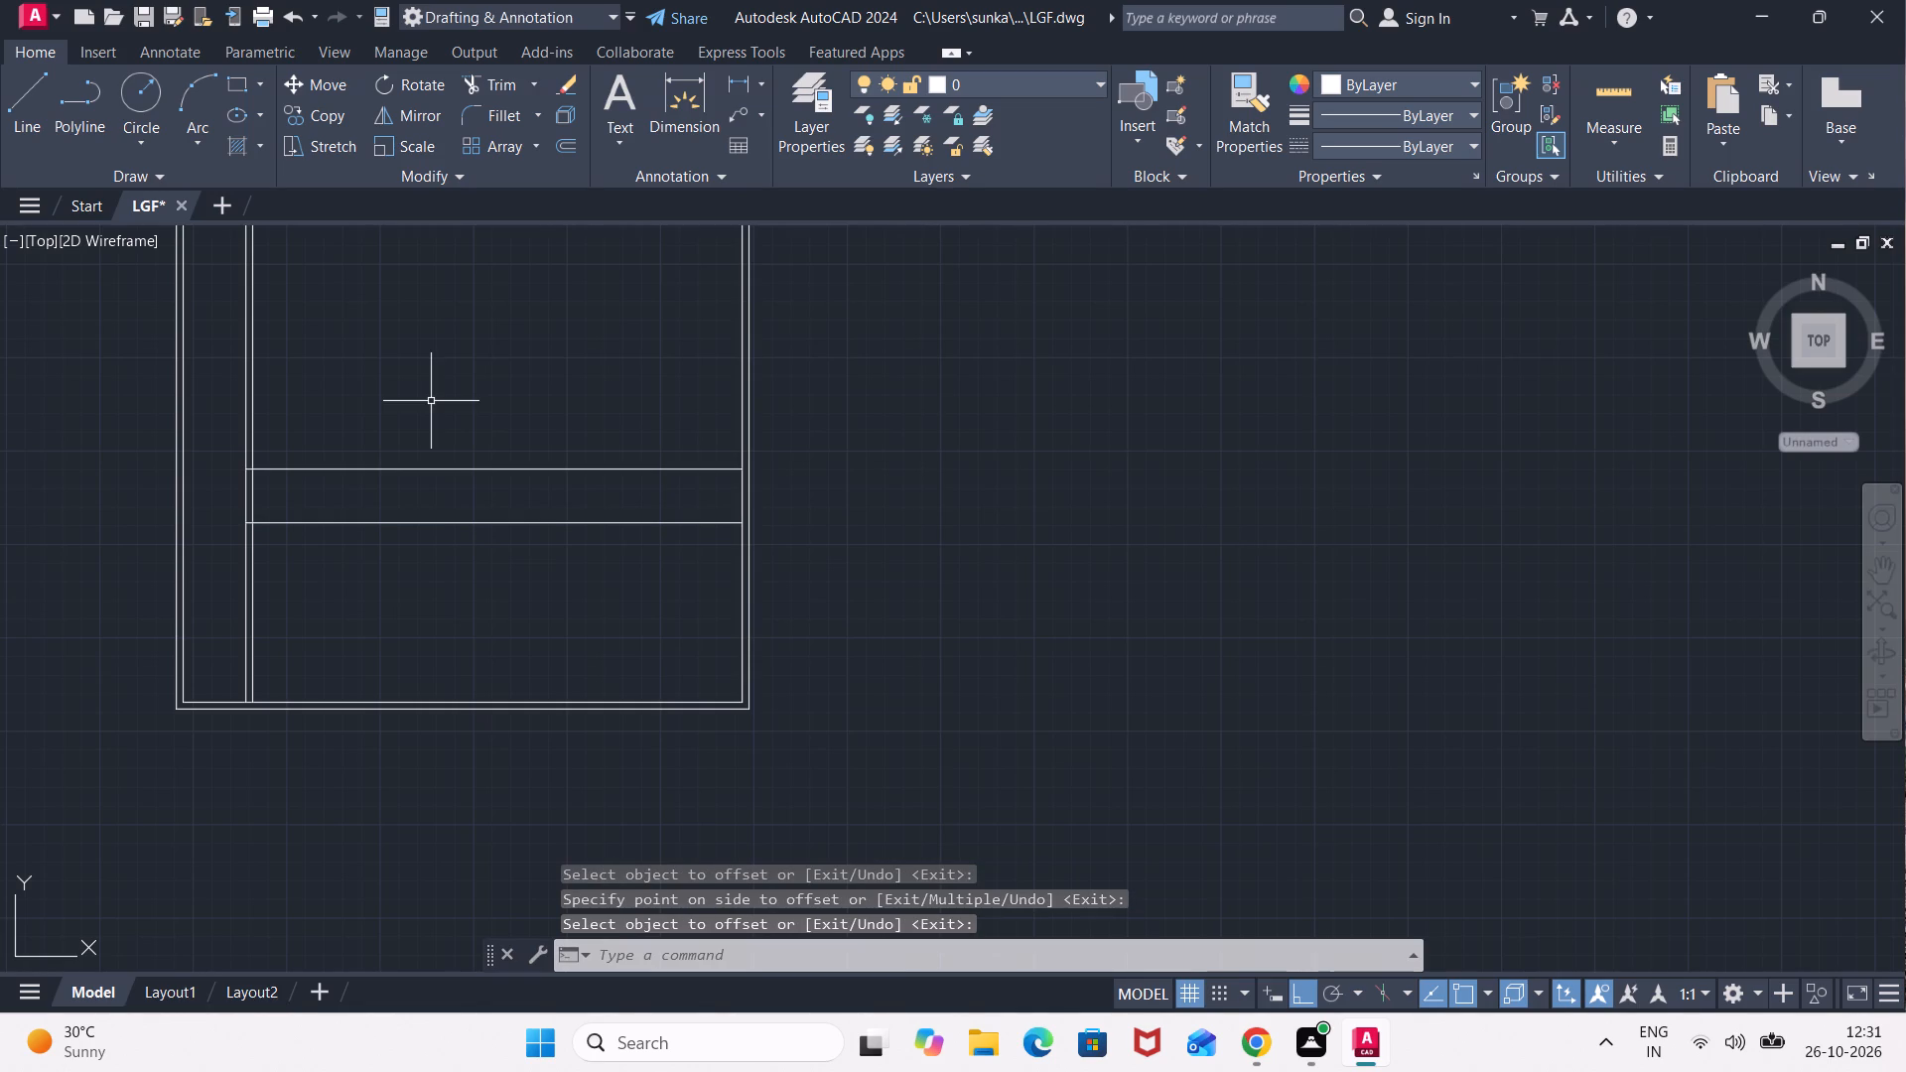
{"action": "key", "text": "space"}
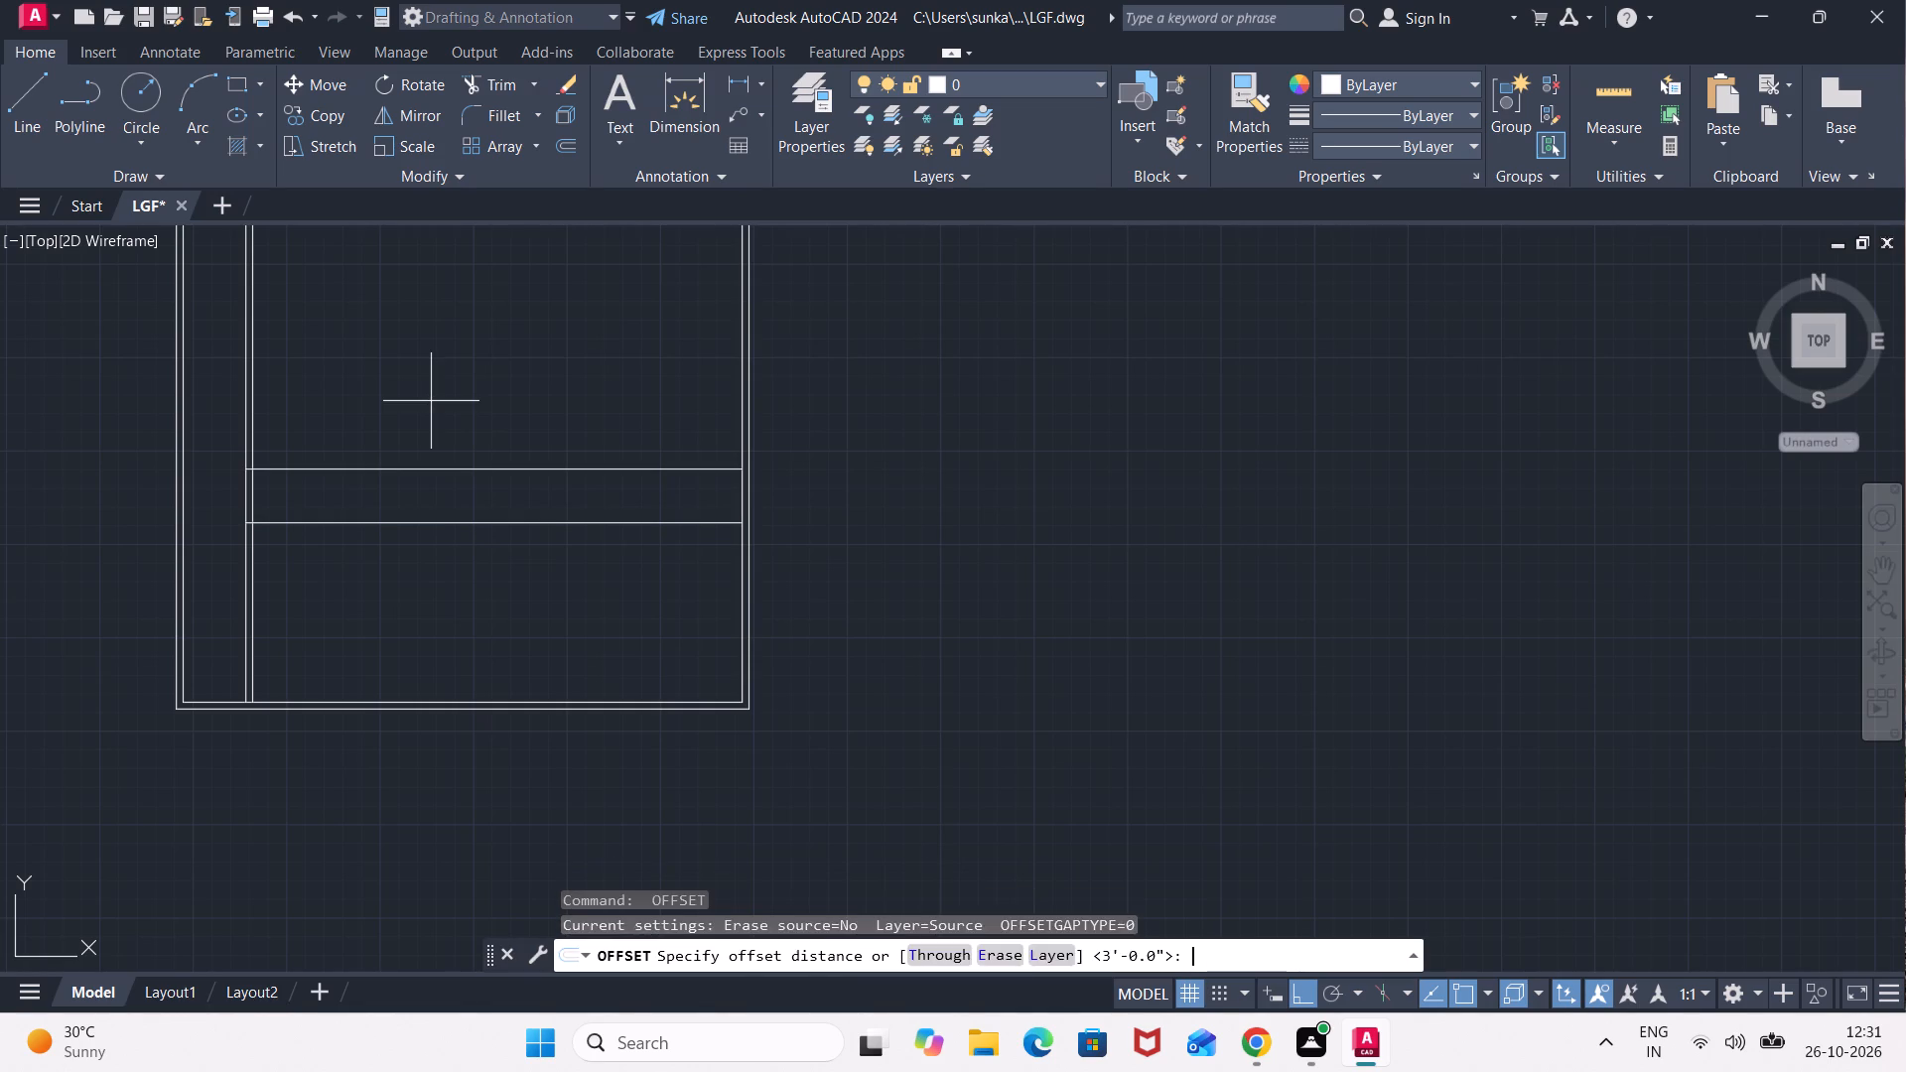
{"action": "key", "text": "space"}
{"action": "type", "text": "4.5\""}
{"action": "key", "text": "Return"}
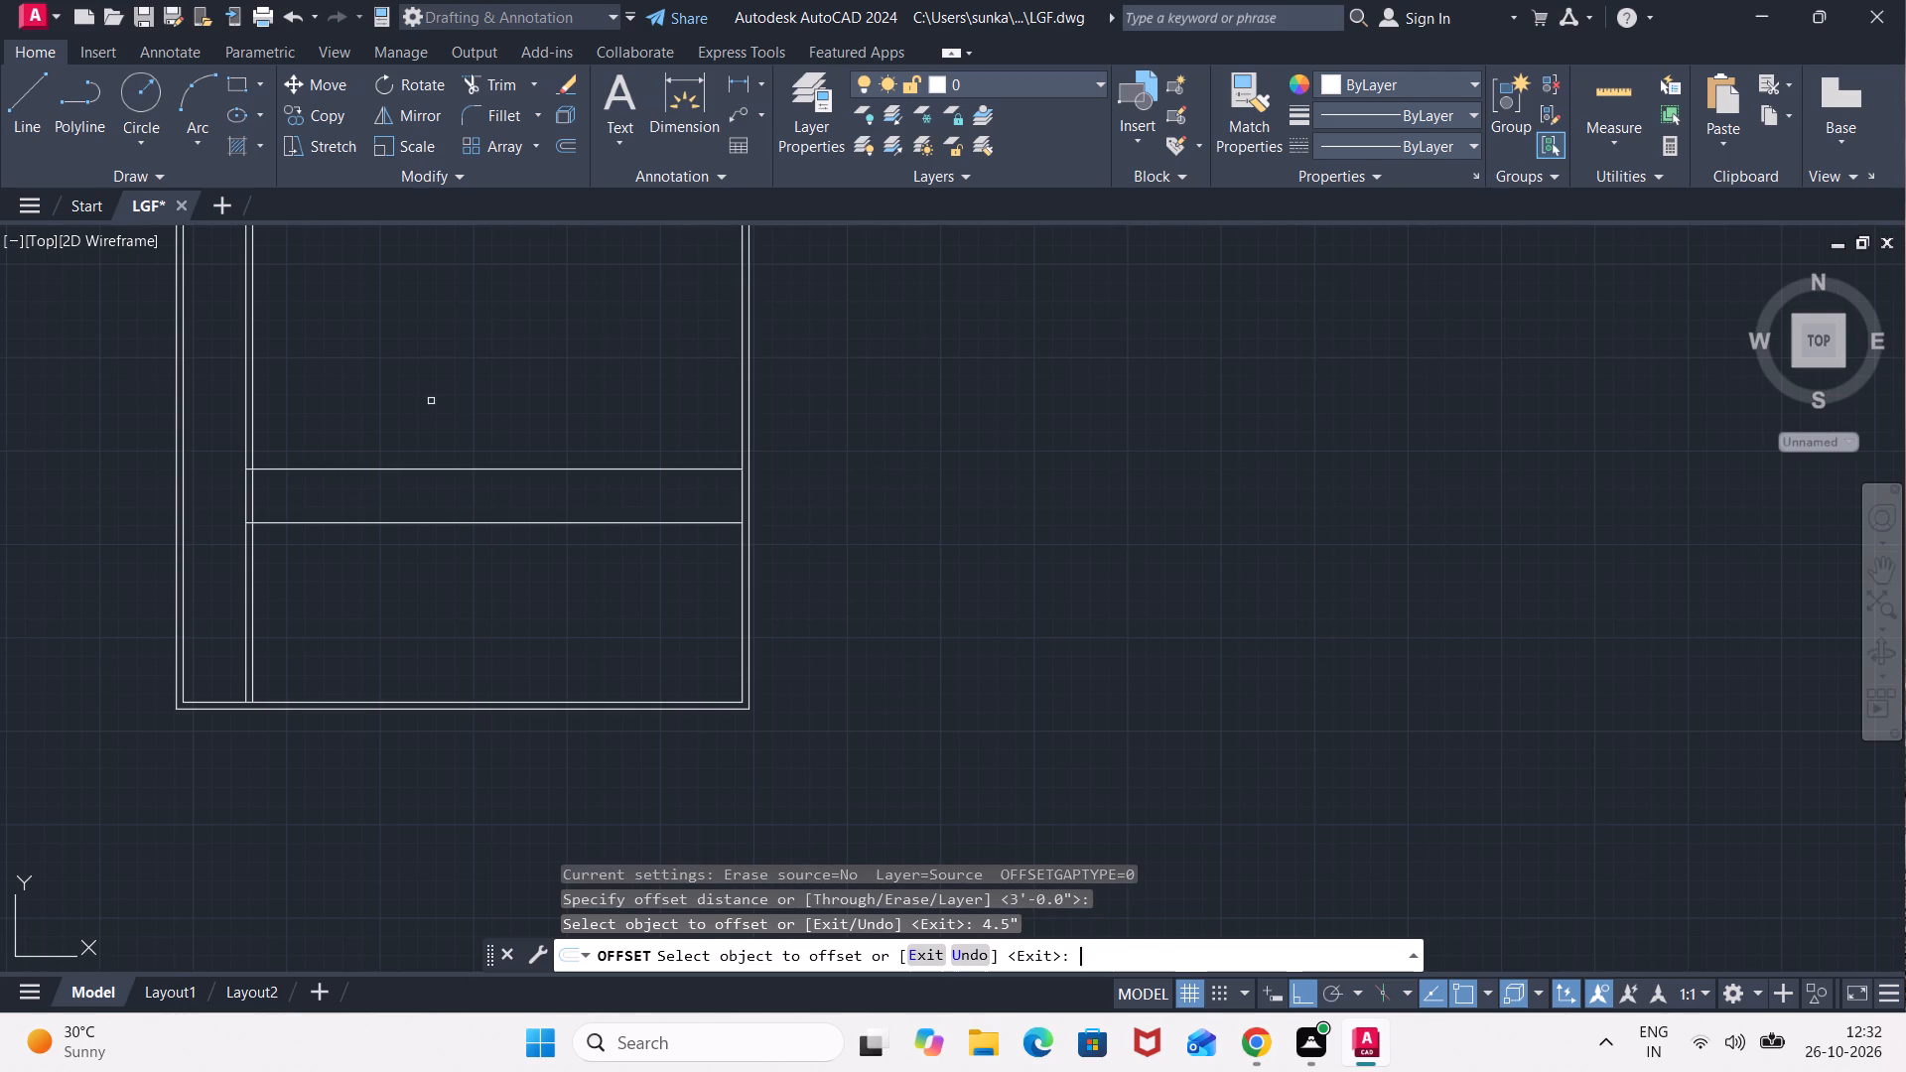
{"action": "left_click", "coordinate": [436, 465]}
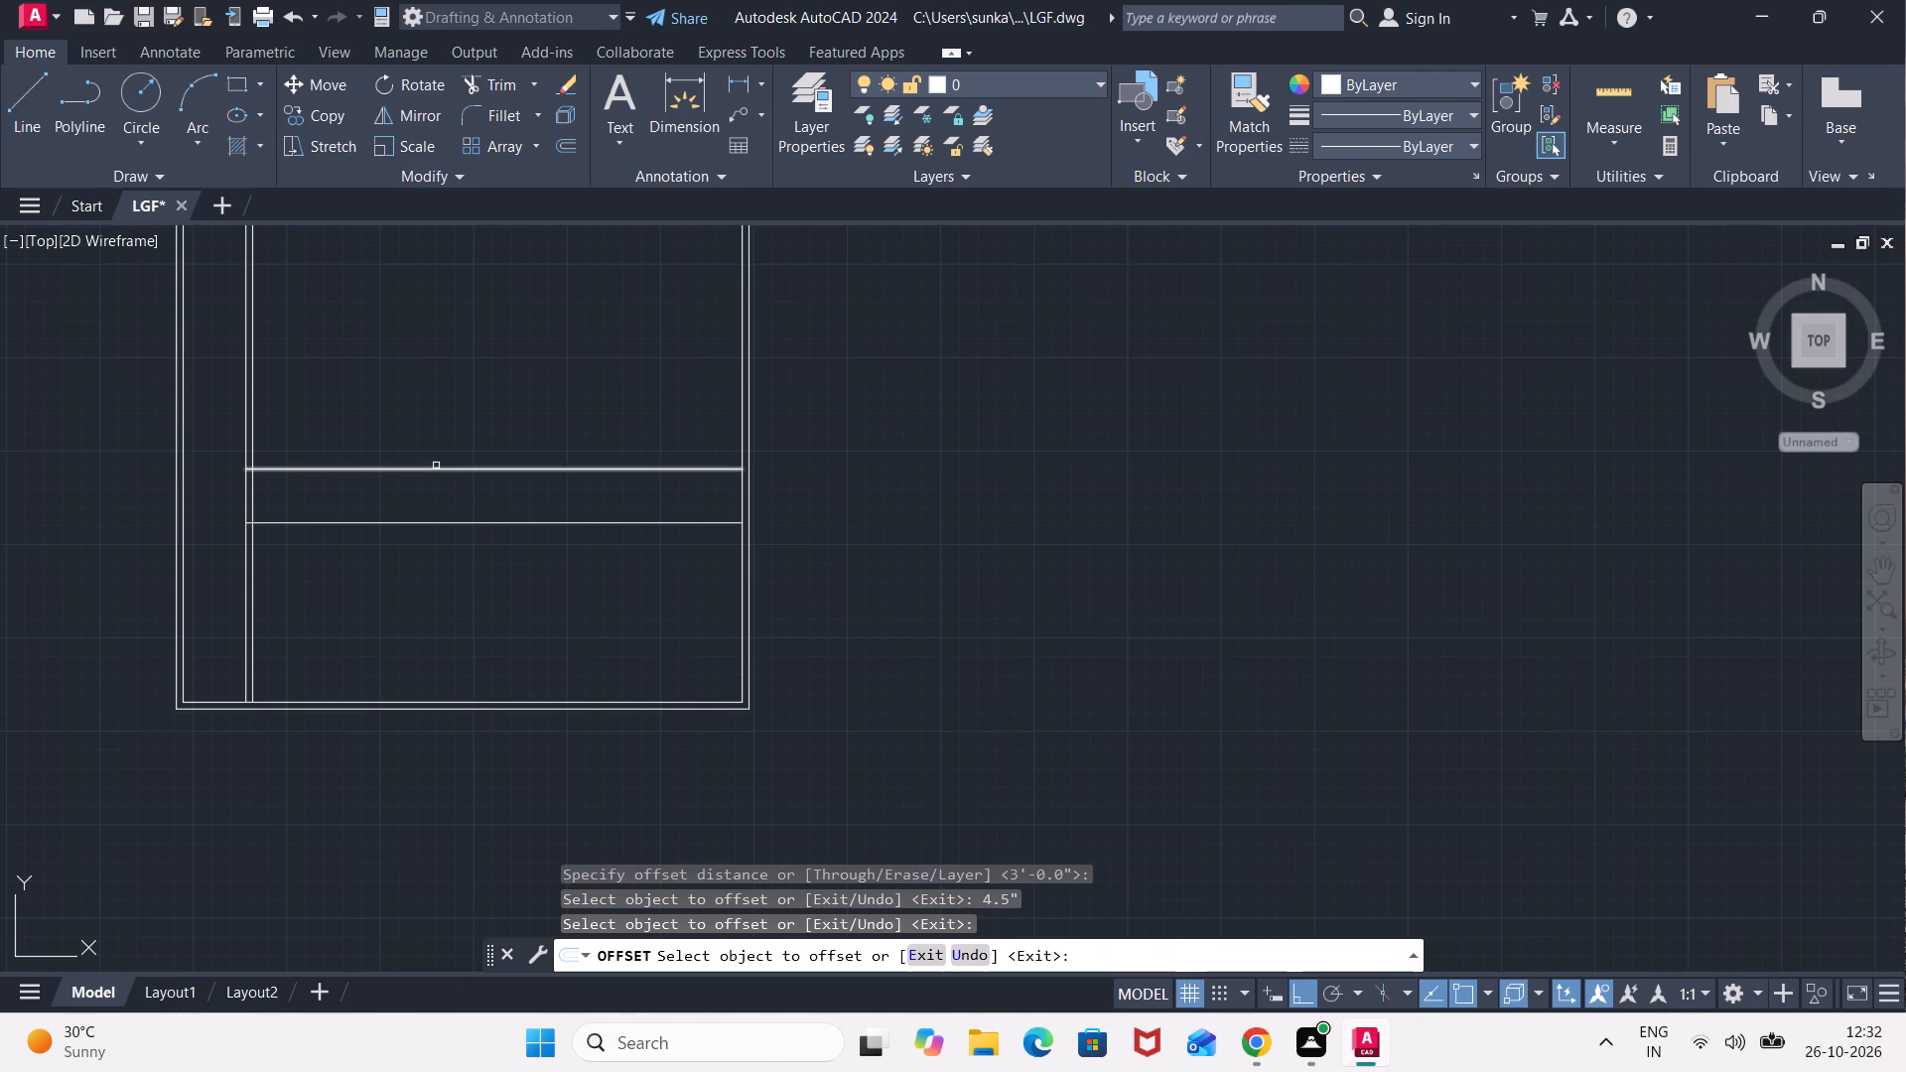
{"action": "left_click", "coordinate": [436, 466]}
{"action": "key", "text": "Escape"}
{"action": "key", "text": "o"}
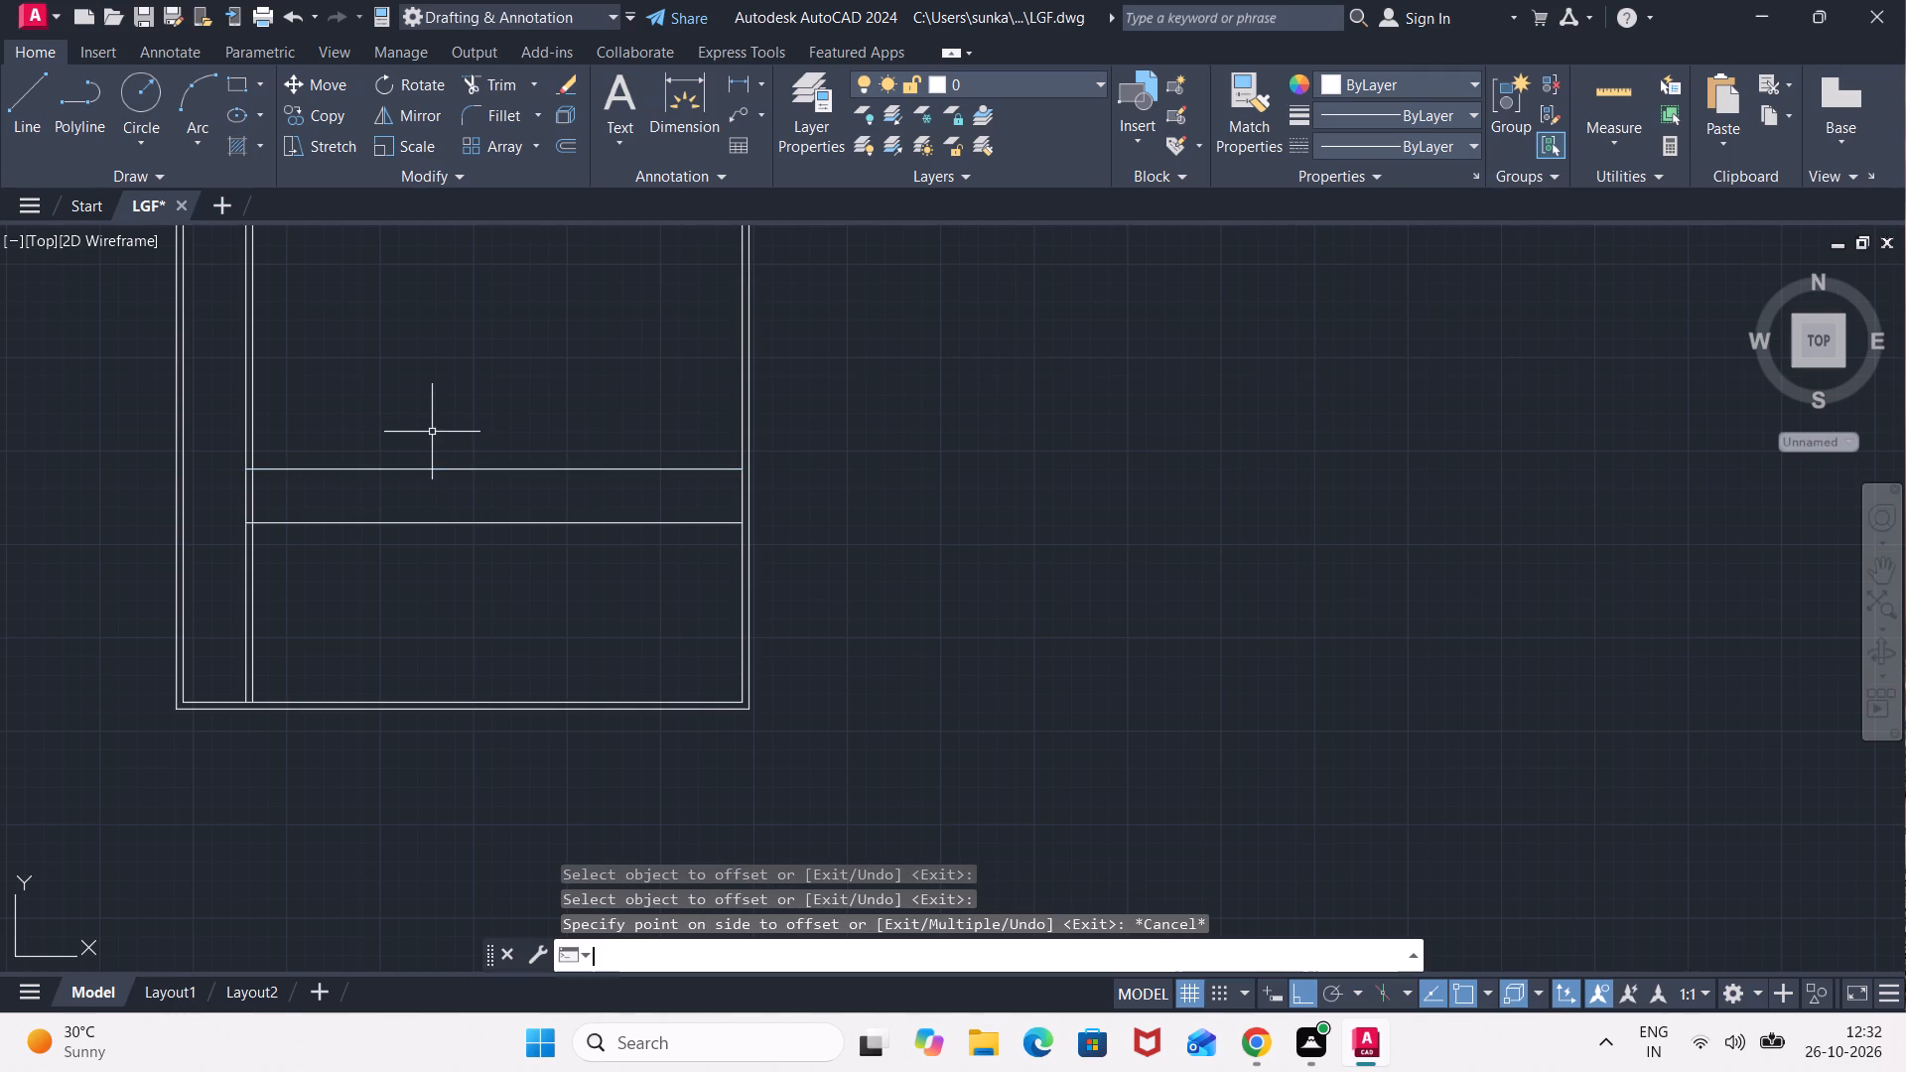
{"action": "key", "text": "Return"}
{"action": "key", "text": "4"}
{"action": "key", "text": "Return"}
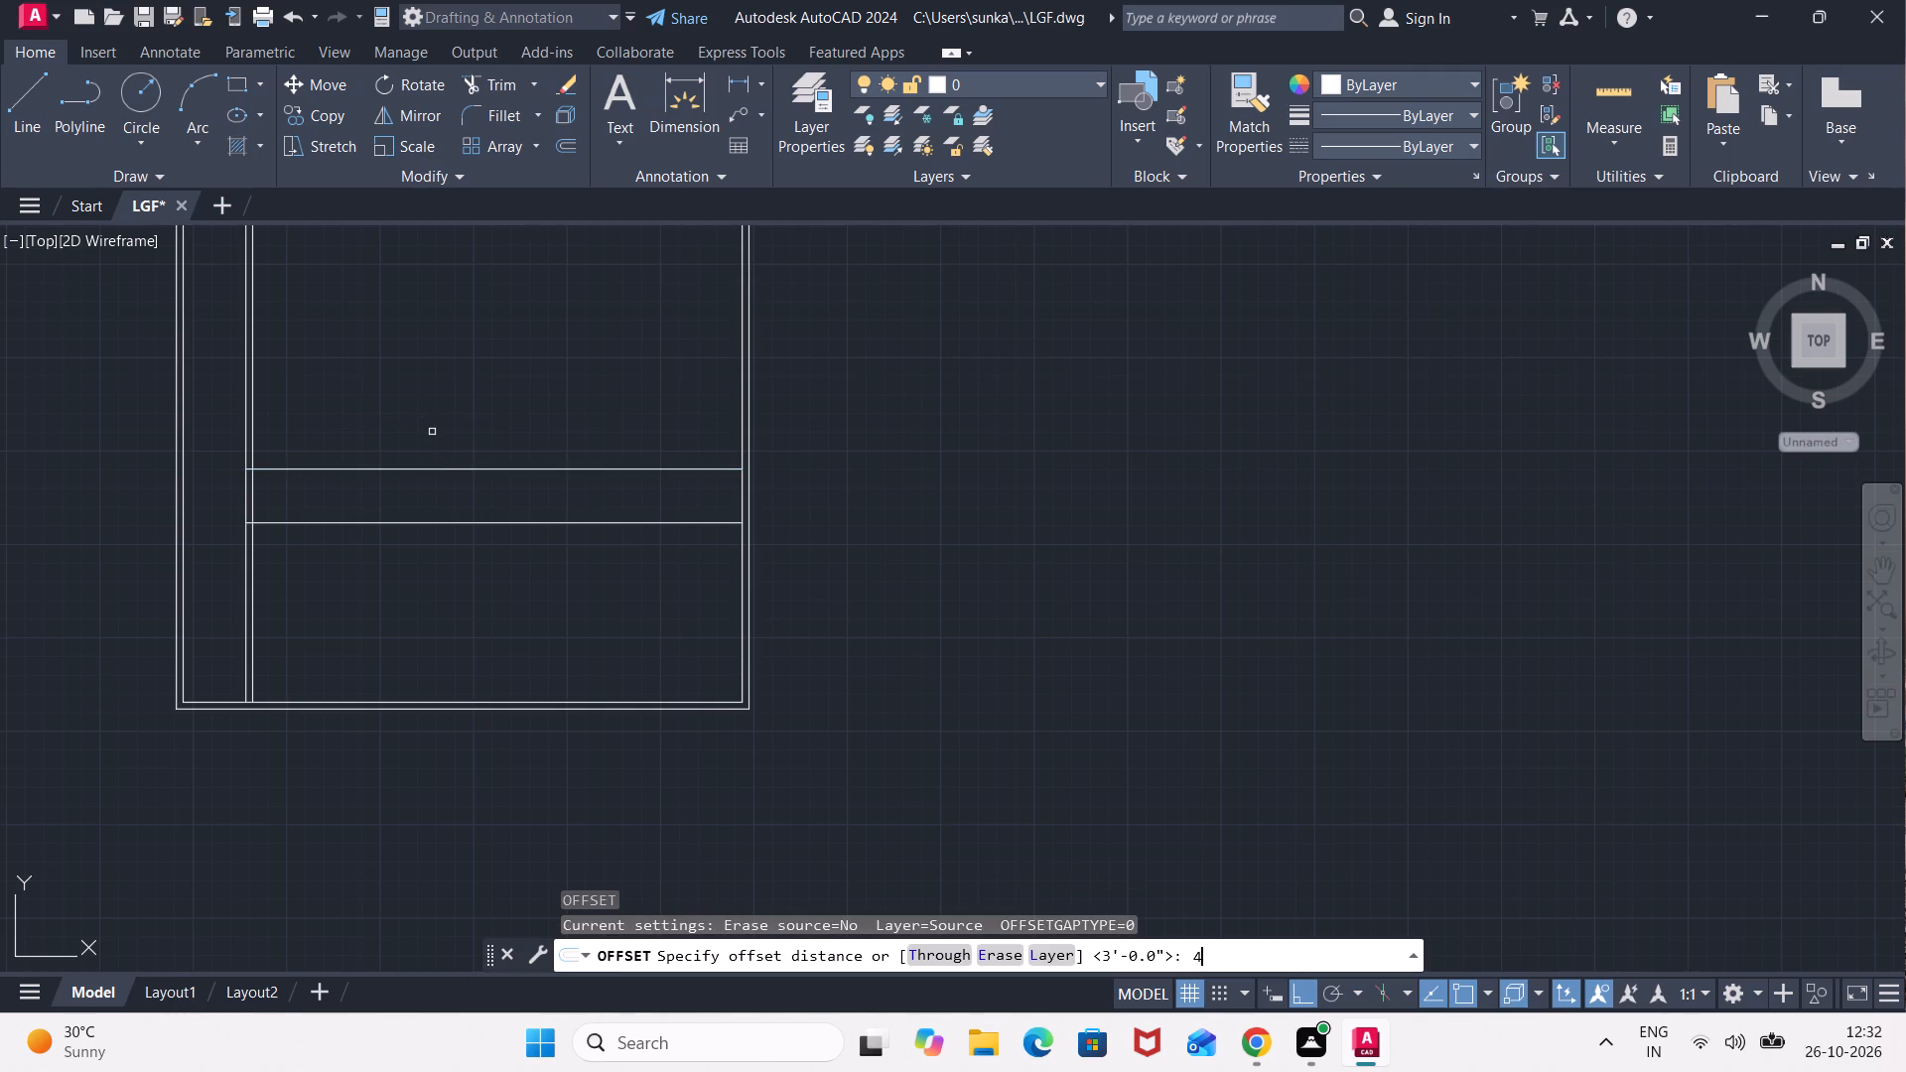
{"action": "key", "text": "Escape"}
Offset the horizontal line created by the 3' offset 4.5" upward to form the wall's thickness.
{"action": "key", "text": "o"}
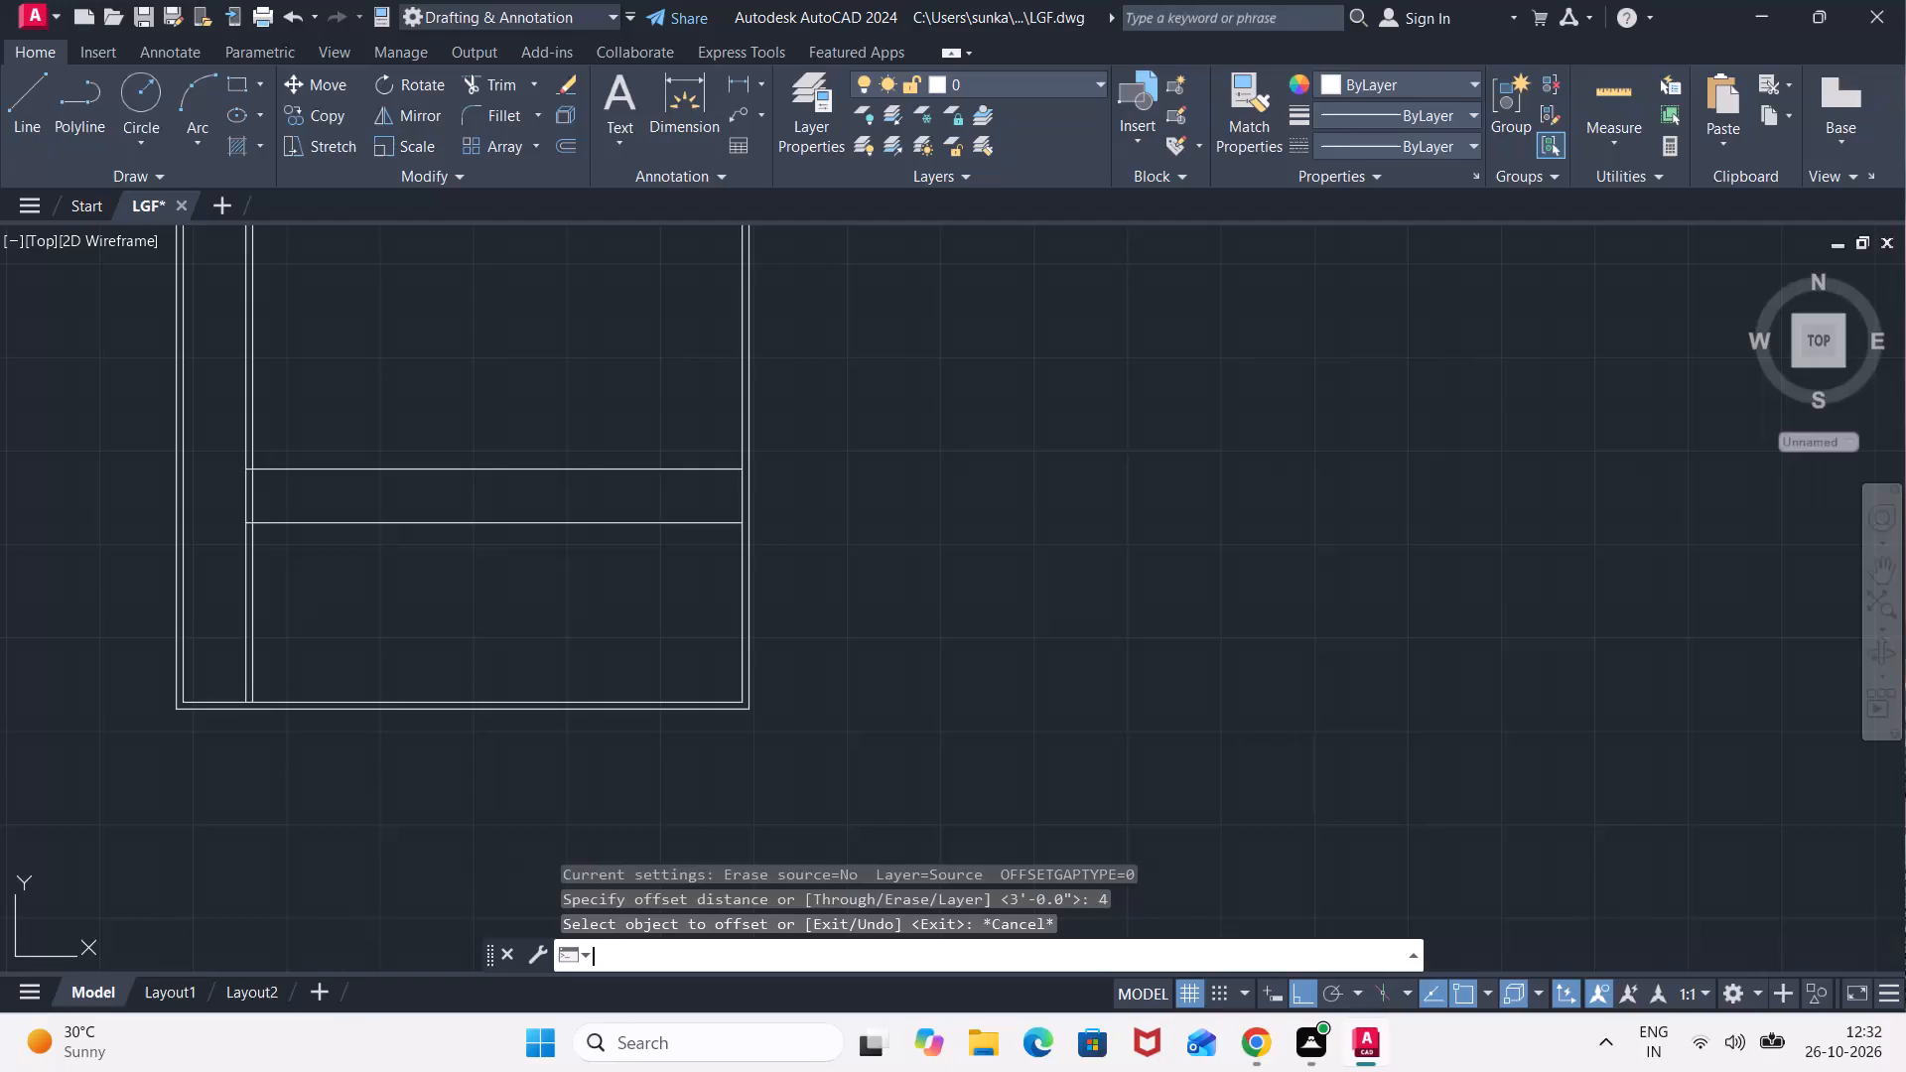
{"action": "key", "text": "Return"}
{"action": "type", "text": "4.5\""}
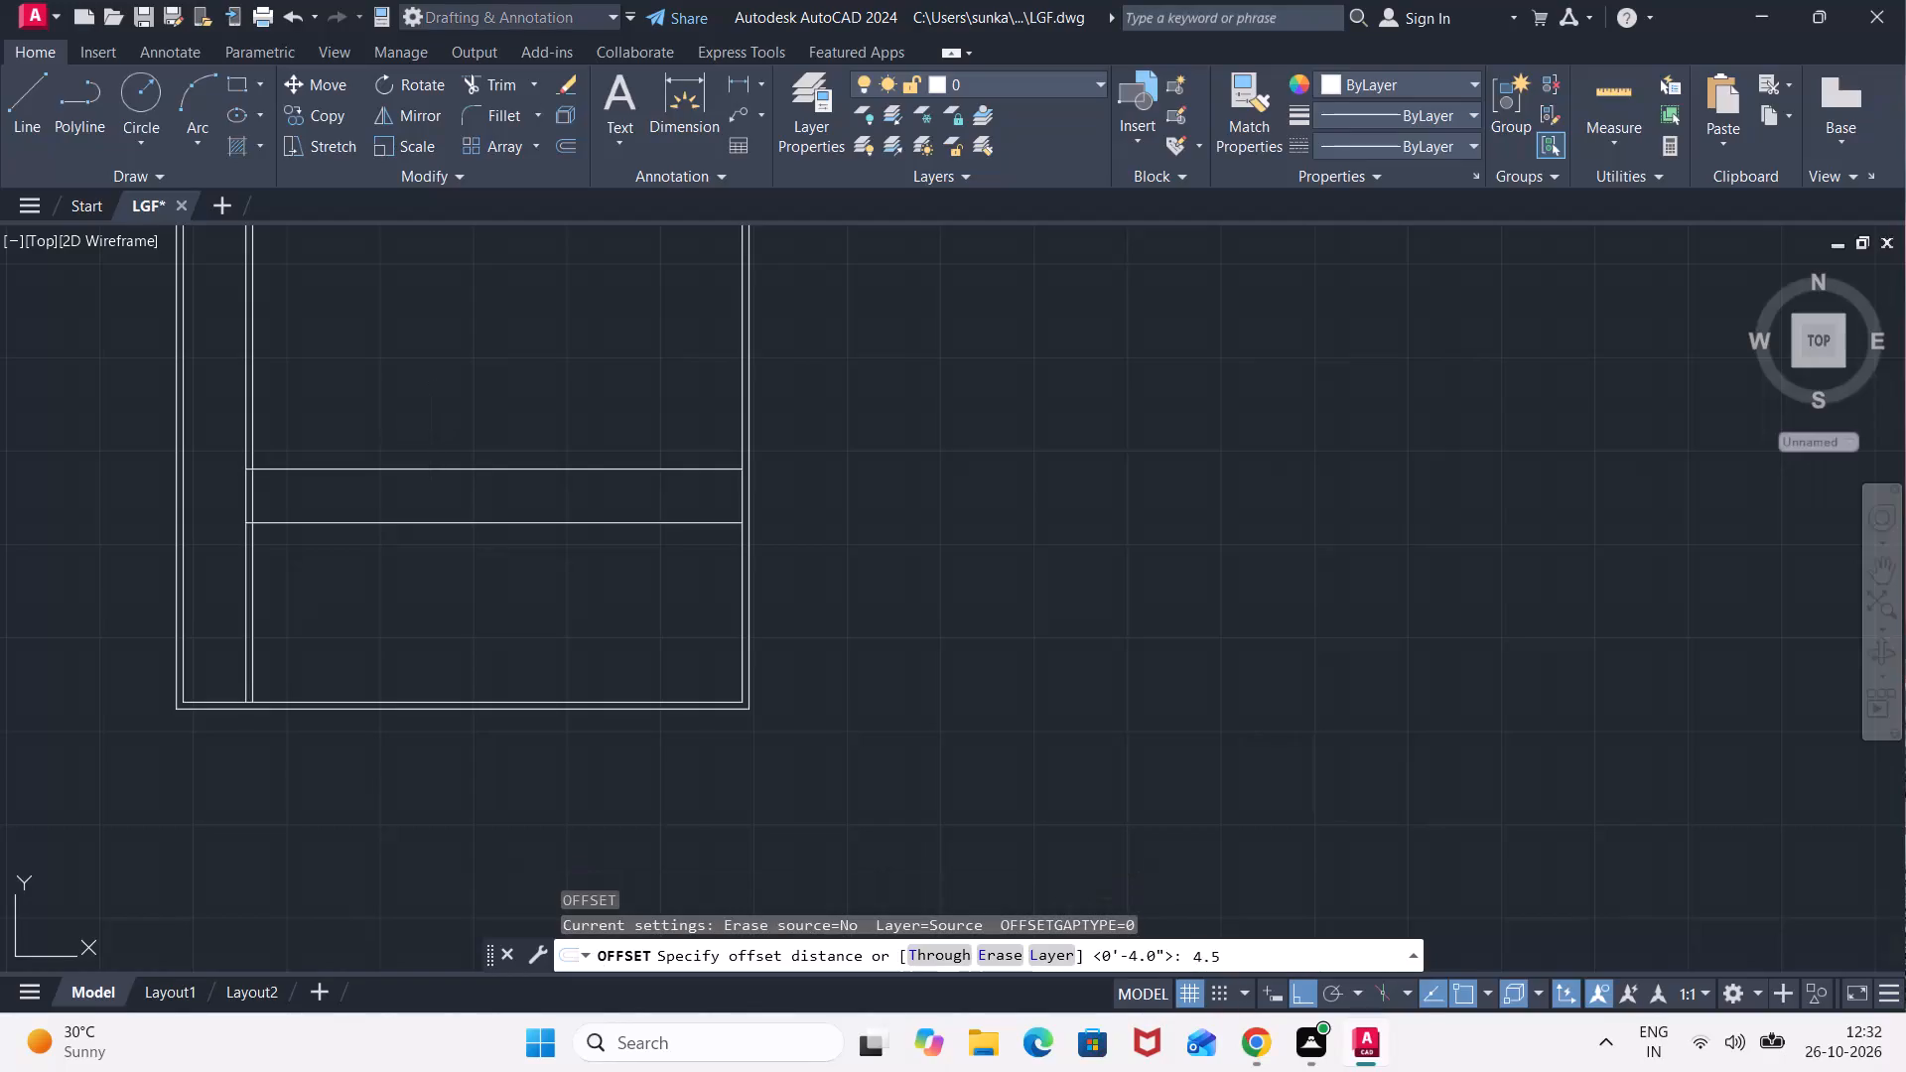
{"action": "key", "text": "Return"}
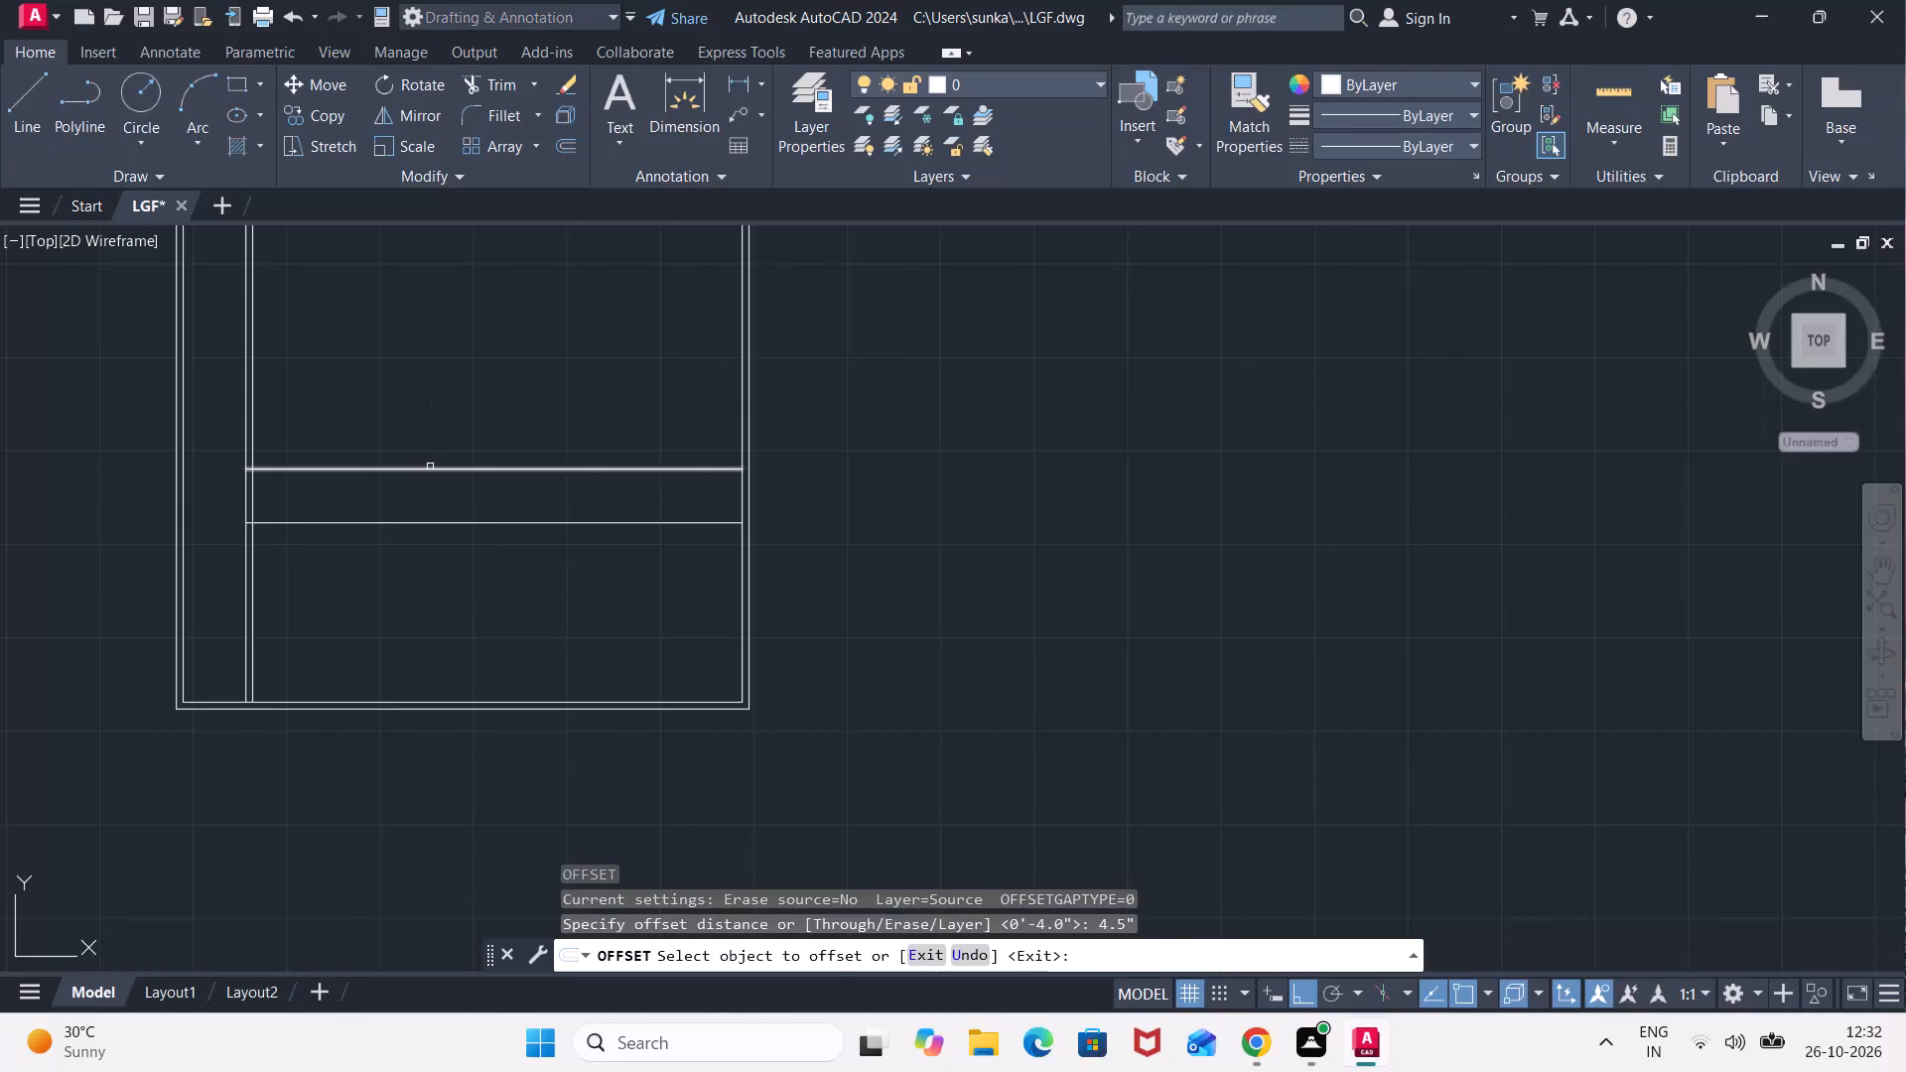
{"action": "left_click", "coordinate": [430, 467]}
{"action": "left_click", "coordinate": [427, 419]}
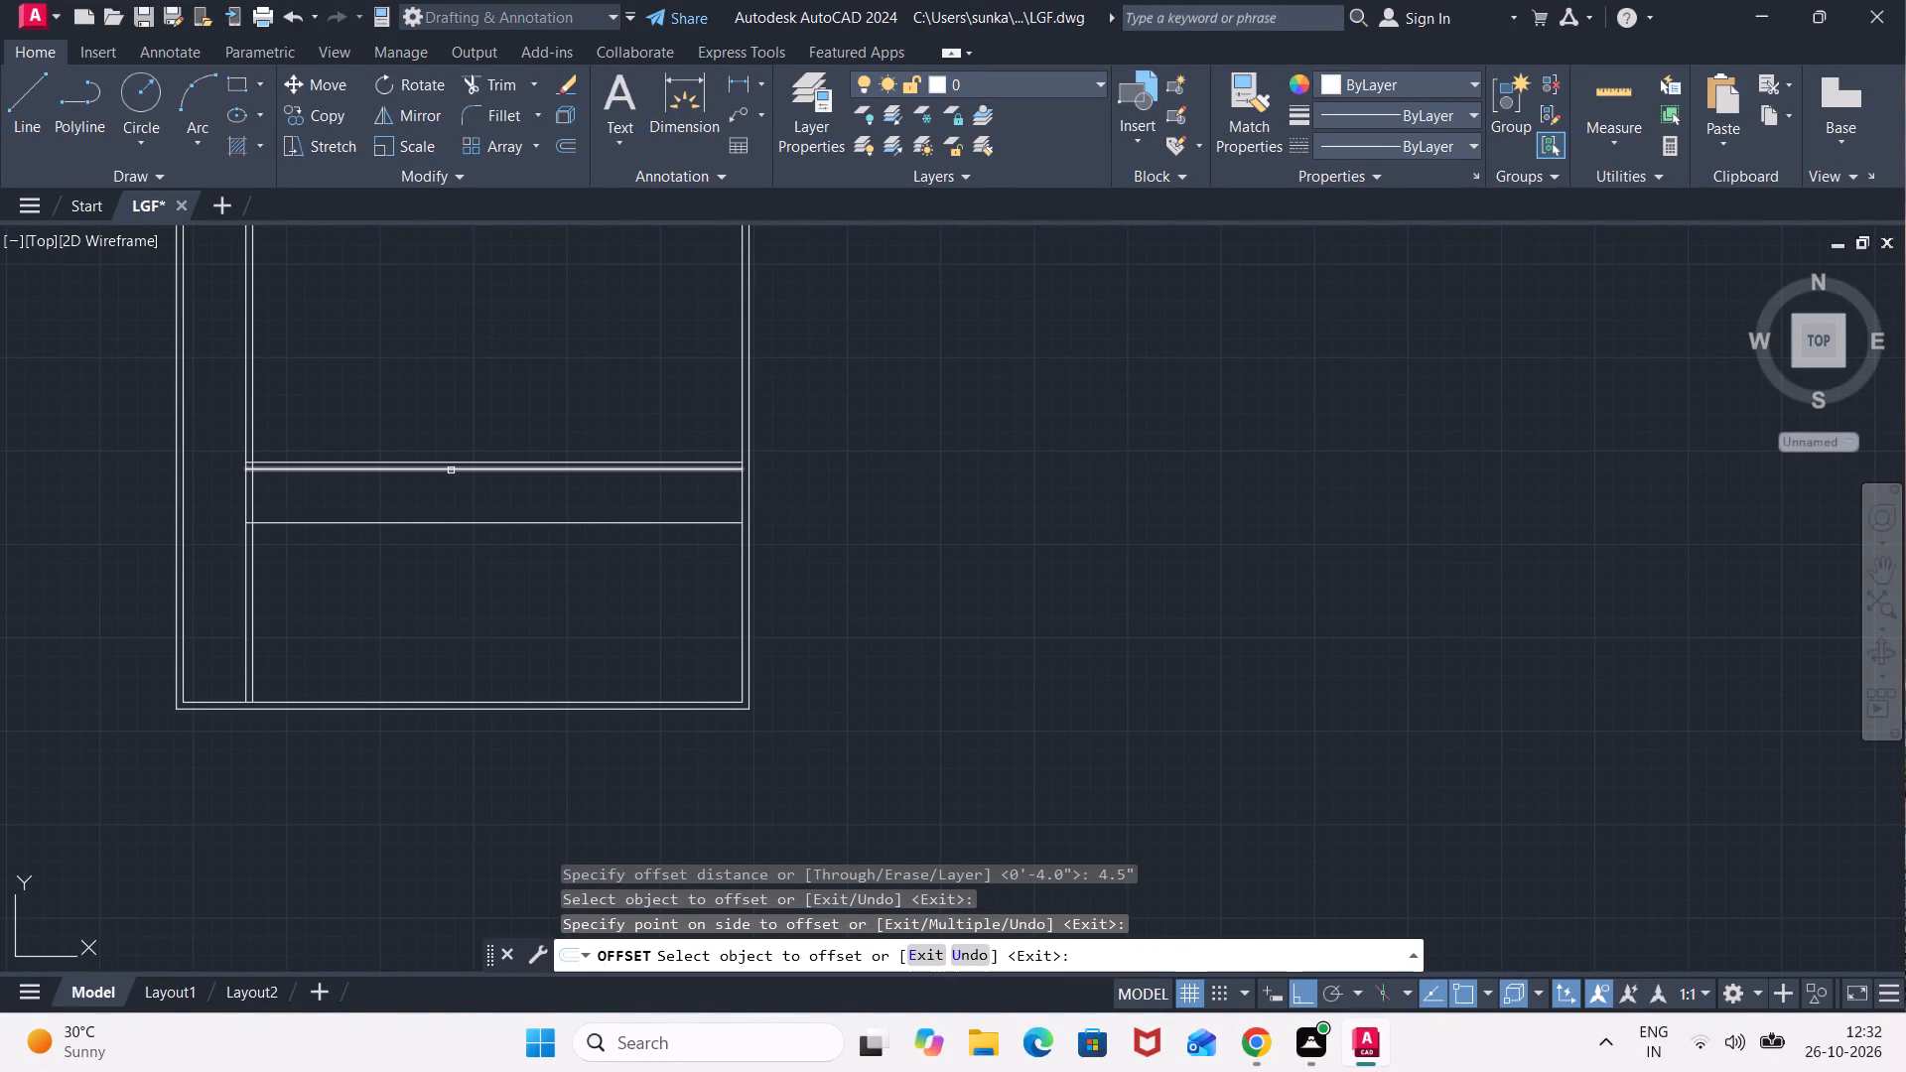
{"action": "key", "text": "Escape"}
Trim the right outer wall's inner line between the two lines of the new horizontal wall.
{"action": "type", "text": "TR"}
{"action": "key", "text": "Return"}
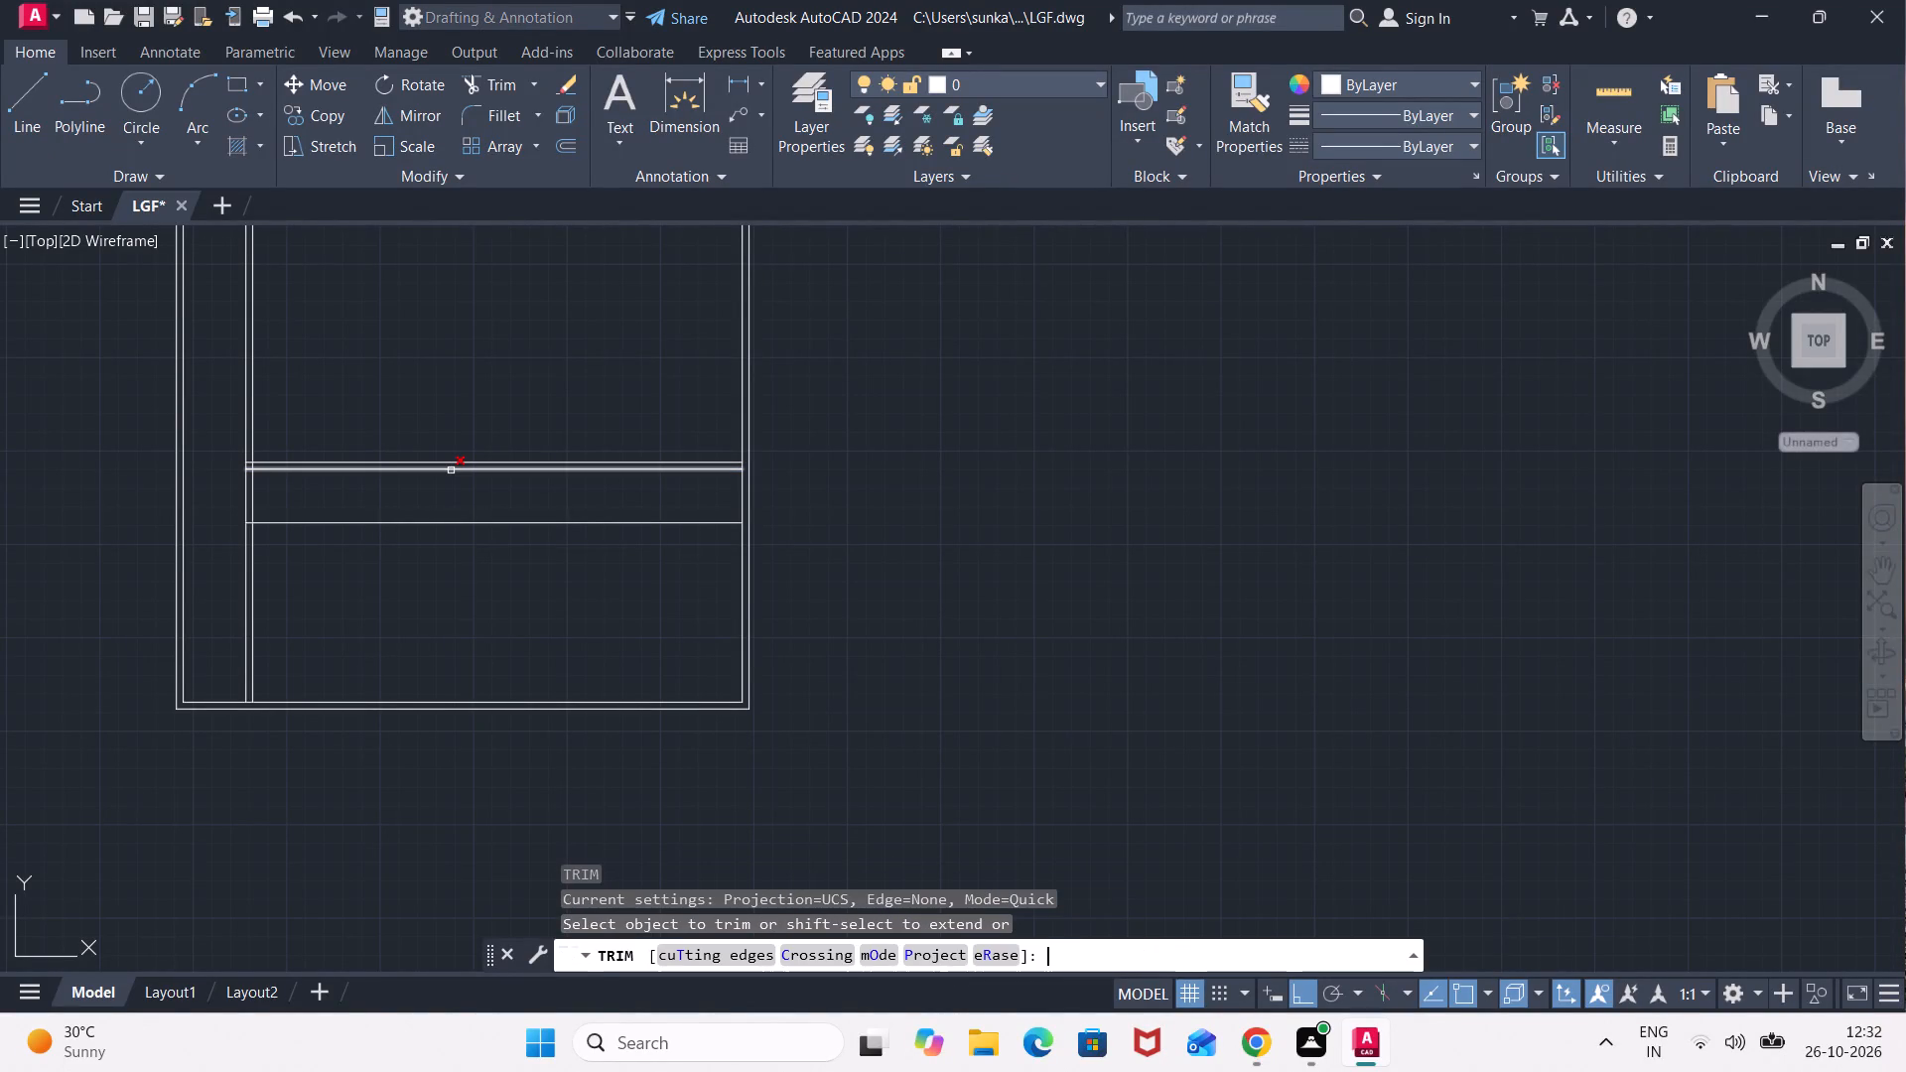
{"action": "scroll", "coordinate": [741, 485], "scroll_direction": "up", "scroll_amount": 2}
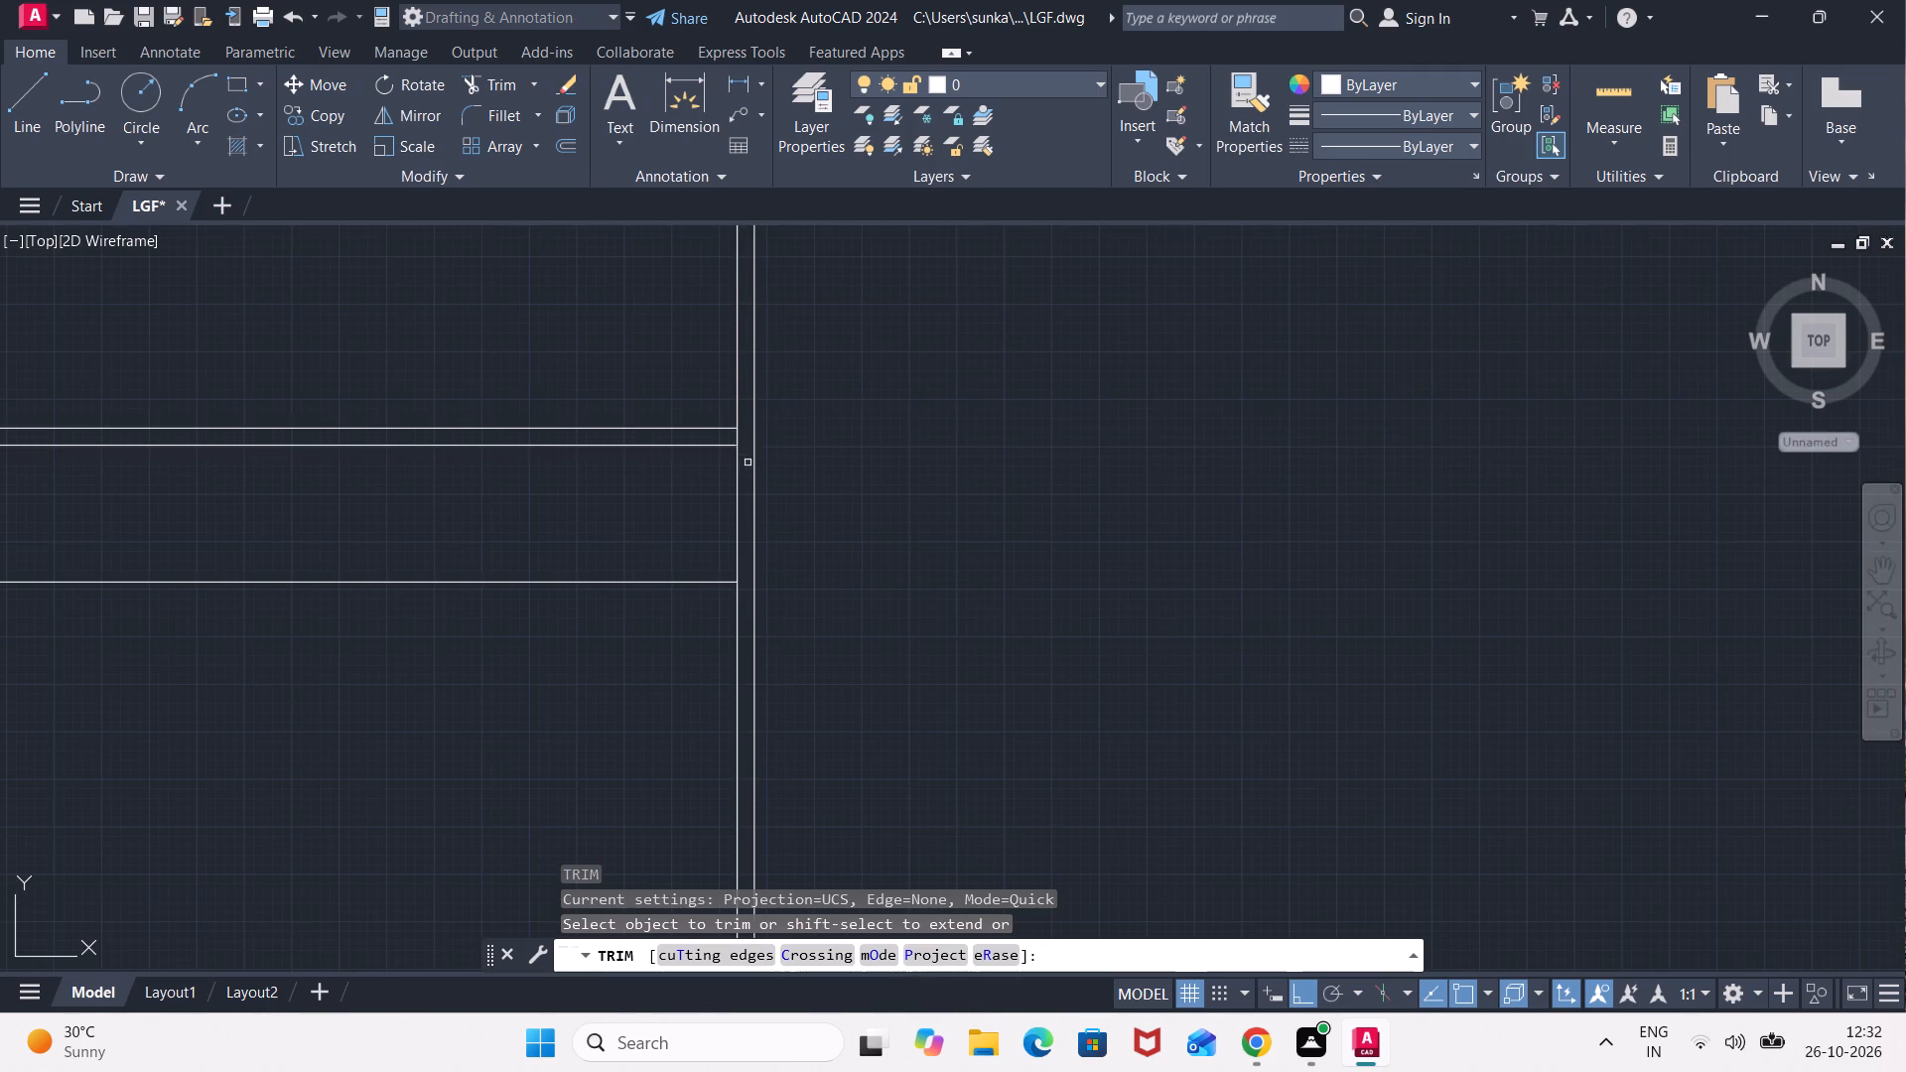
{"action": "left_click", "coordinate": [741, 436]}
Trim the overlapping line segments where the new horizontal wall meets the long vertical wall of the narrow strip.
{"action": "middle_click_drag", "start_coordinate": [432, 508], "coordinate": [1041, 524]}
{"action": "scroll", "coordinate": [445, 512], "scroll_direction": "down", "scroll_amount": 1}
{"action": "middle_click_drag", "start_coordinate": [383, 510], "coordinate": [711, 555]}
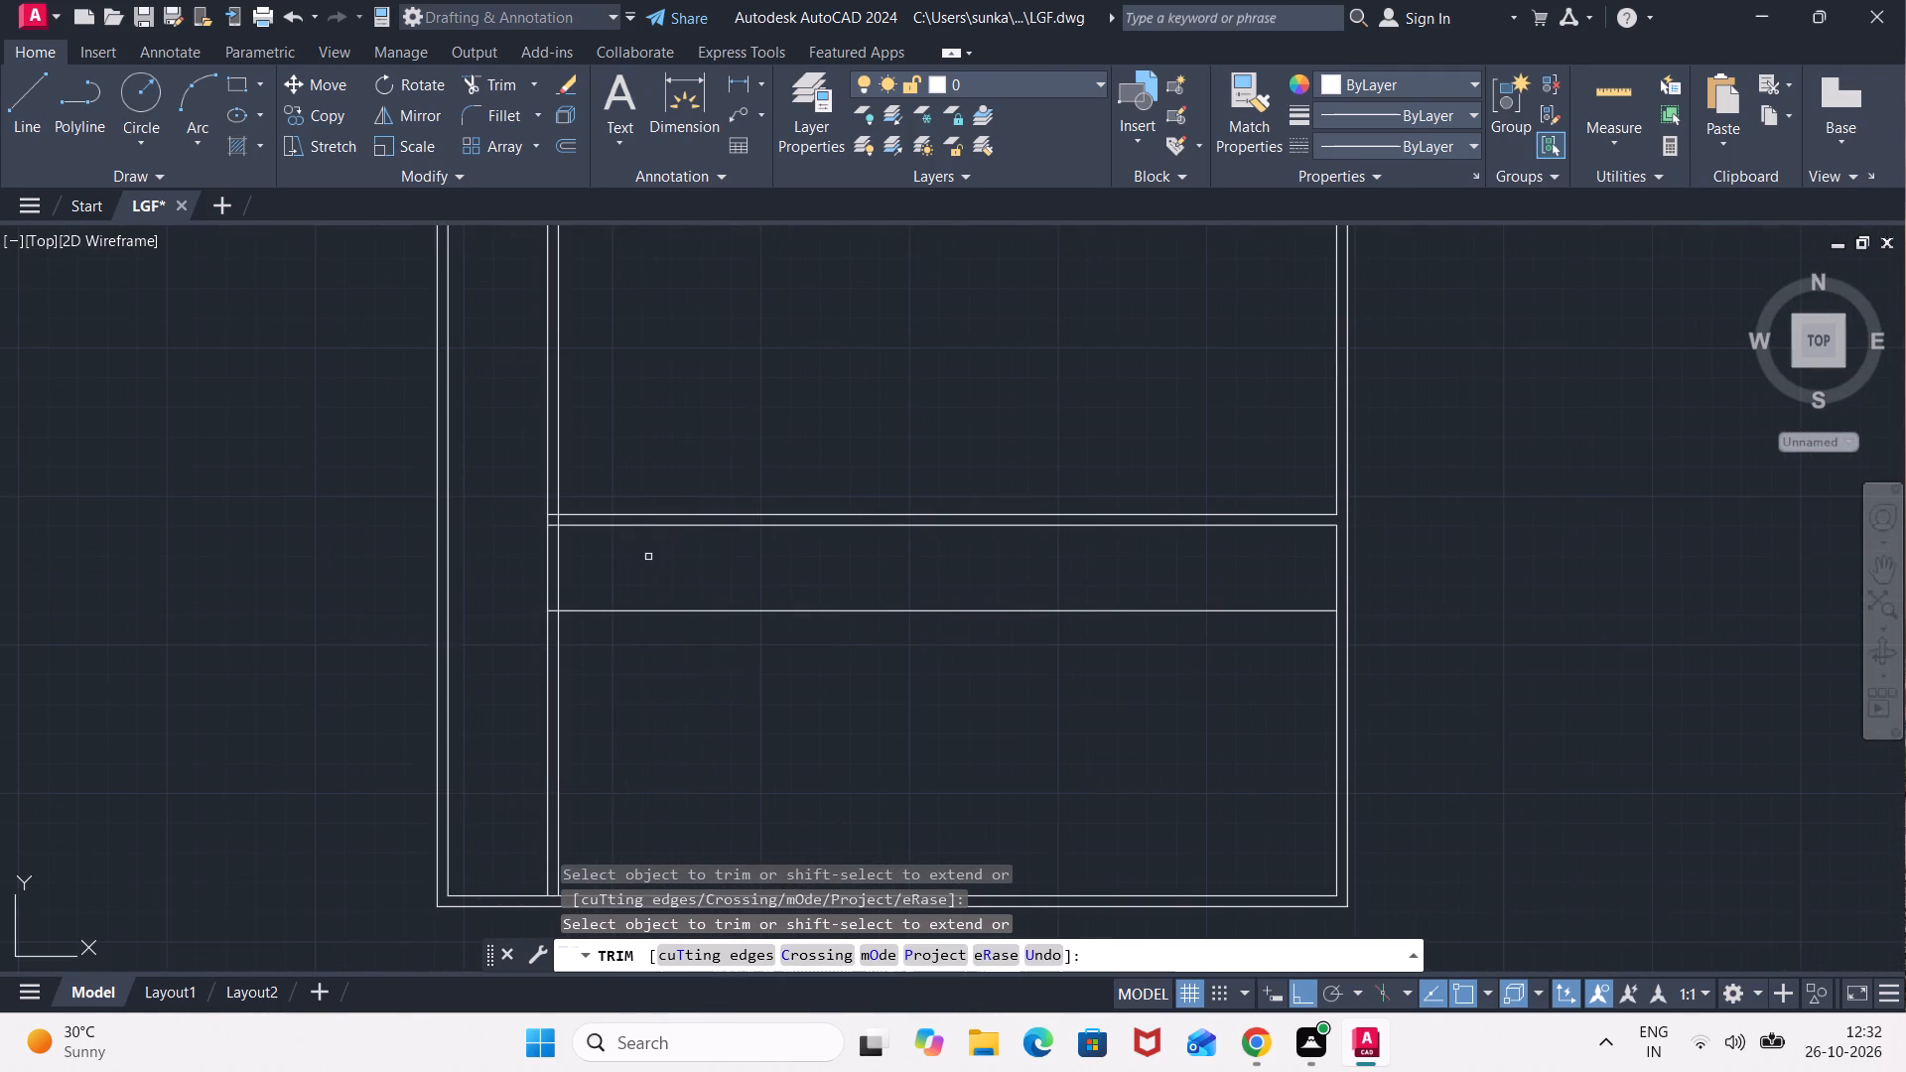
{"action": "middle_click_drag", "start_coordinate": [646, 557], "coordinate": [701, 571]}
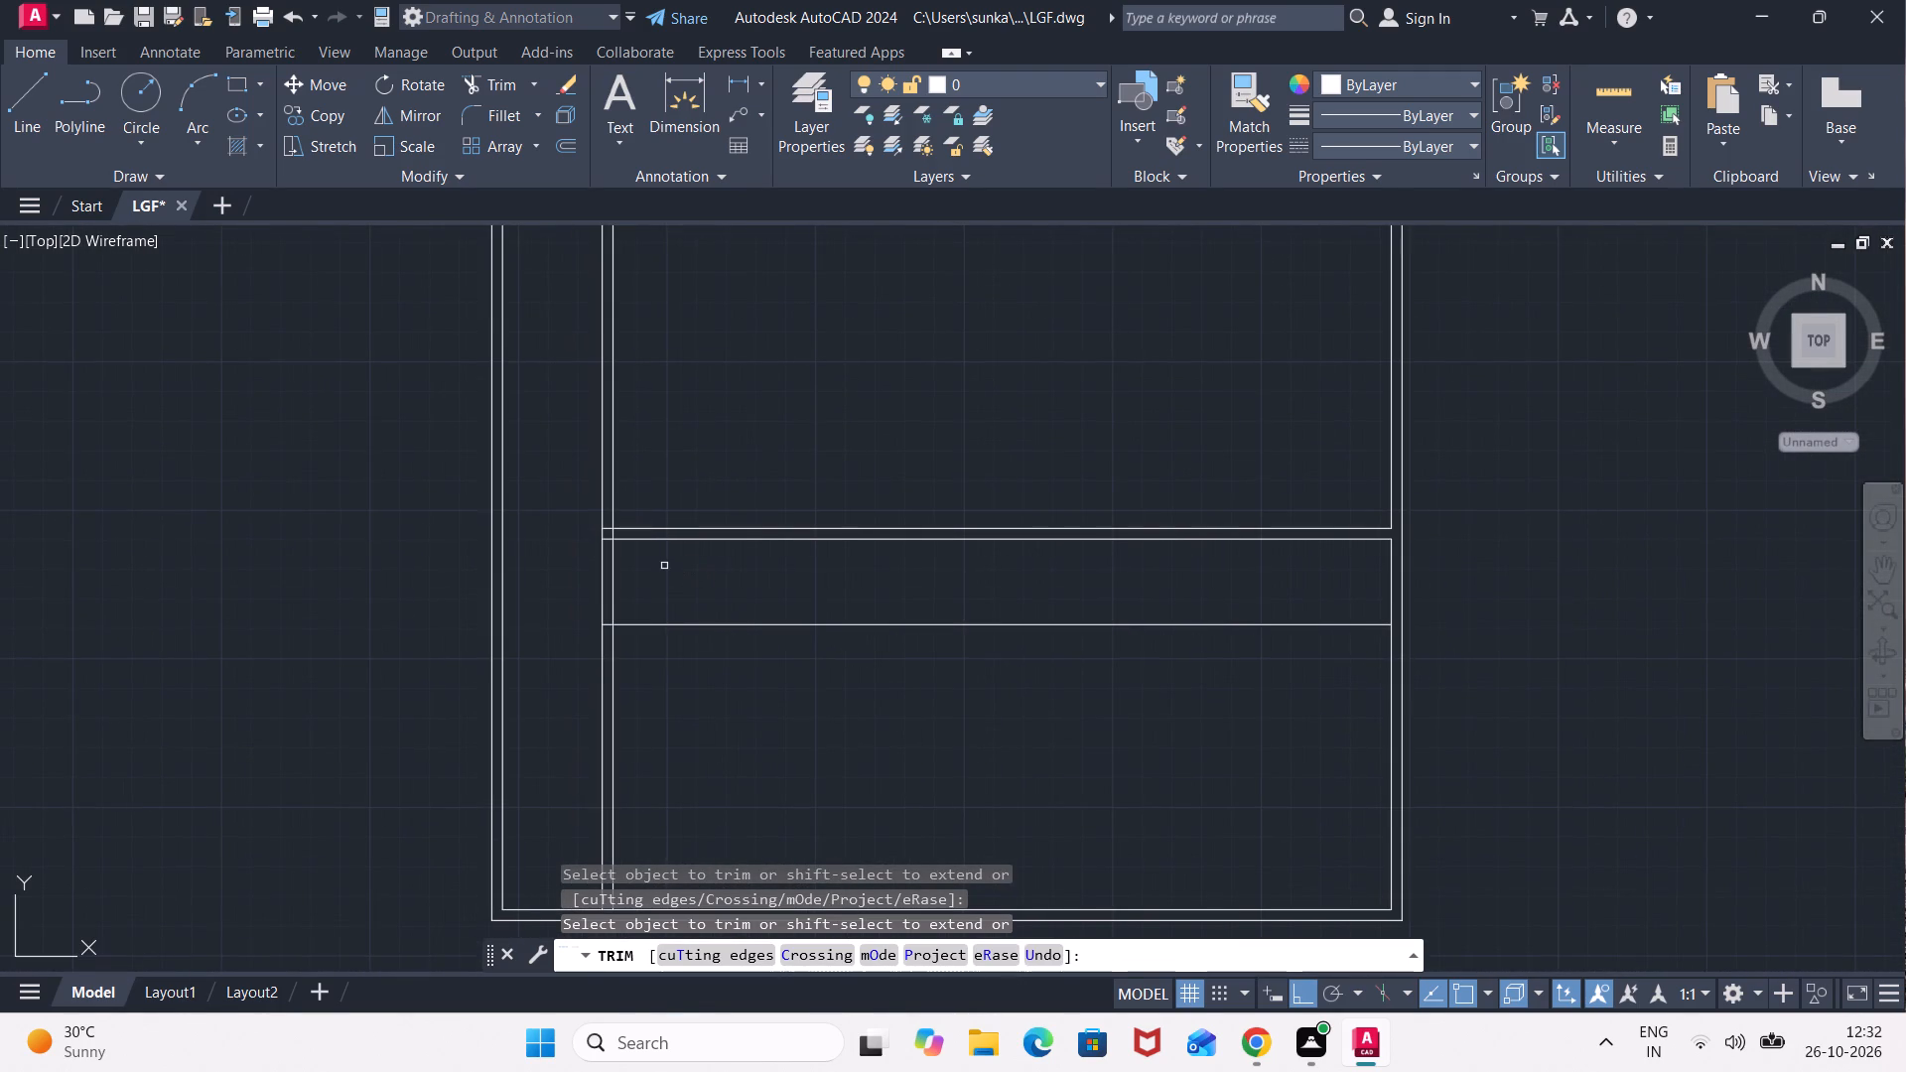
{"action": "scroll", "coordinate": [664, 566], "scroll_direction": "up", "scroll_amount": 2}
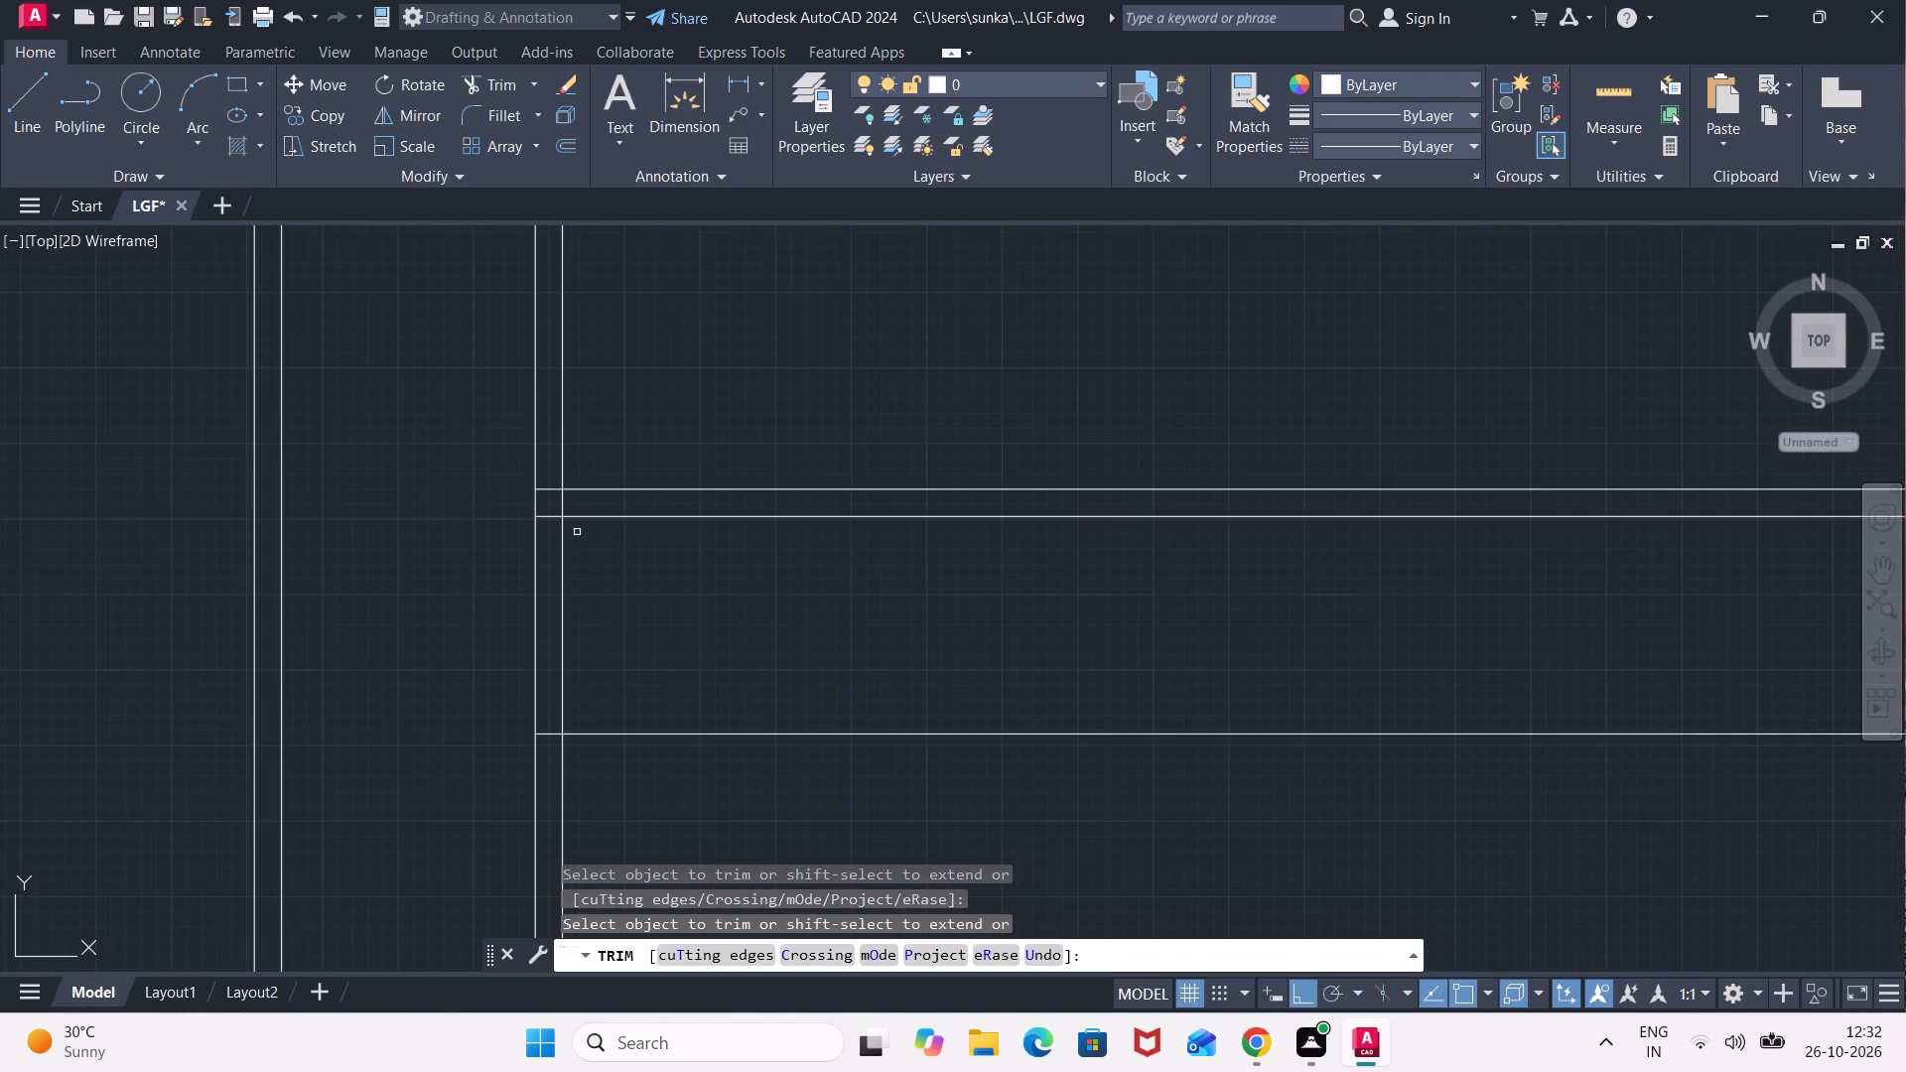
{"action": "left_click", "coordinate": [552, 532]}
{"action": "left_click", "coordinate": [547, 479]}
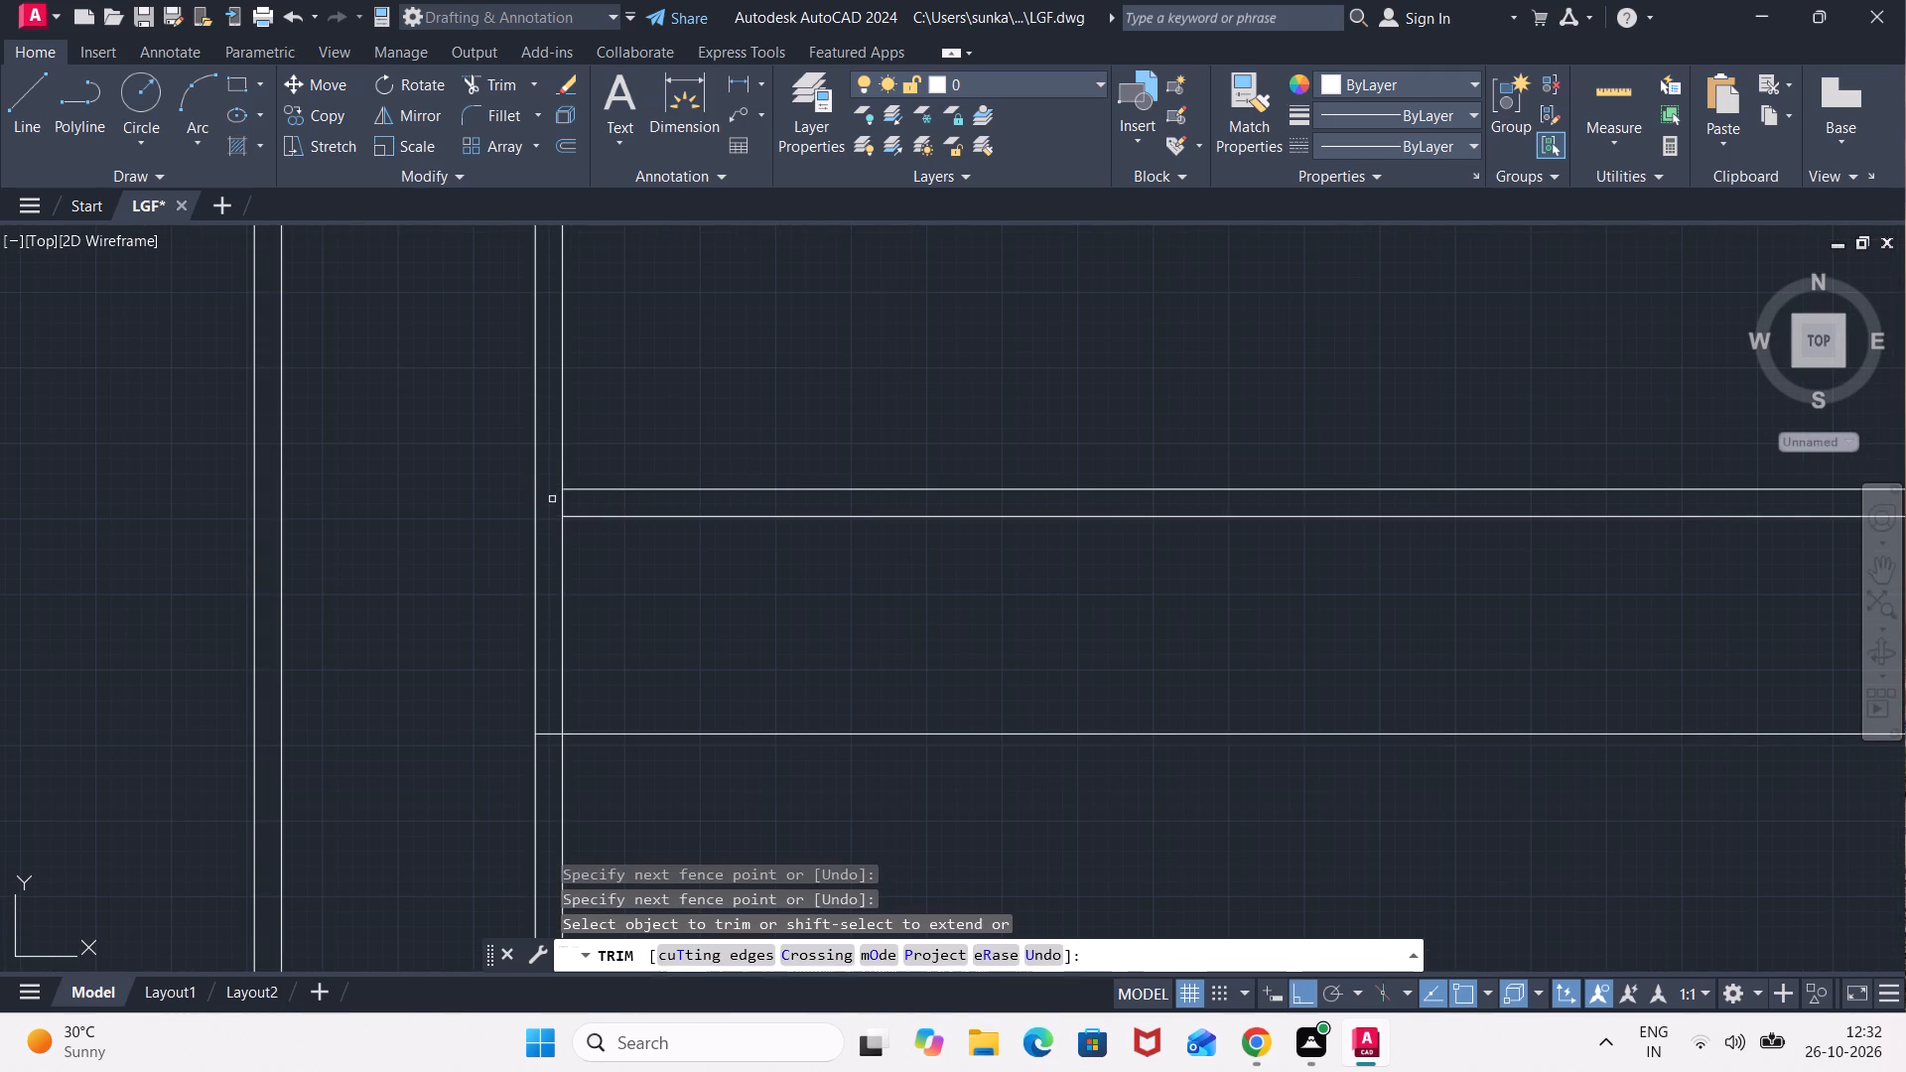
{"action": "left_click", "coordinate": [552, 499]}
{"action": "left_click", "coordinate": [579, 504]}
{"action": "scroll", "coordinate": [640, 581], "scroll_direction": "down", "scroll_amount": 2}
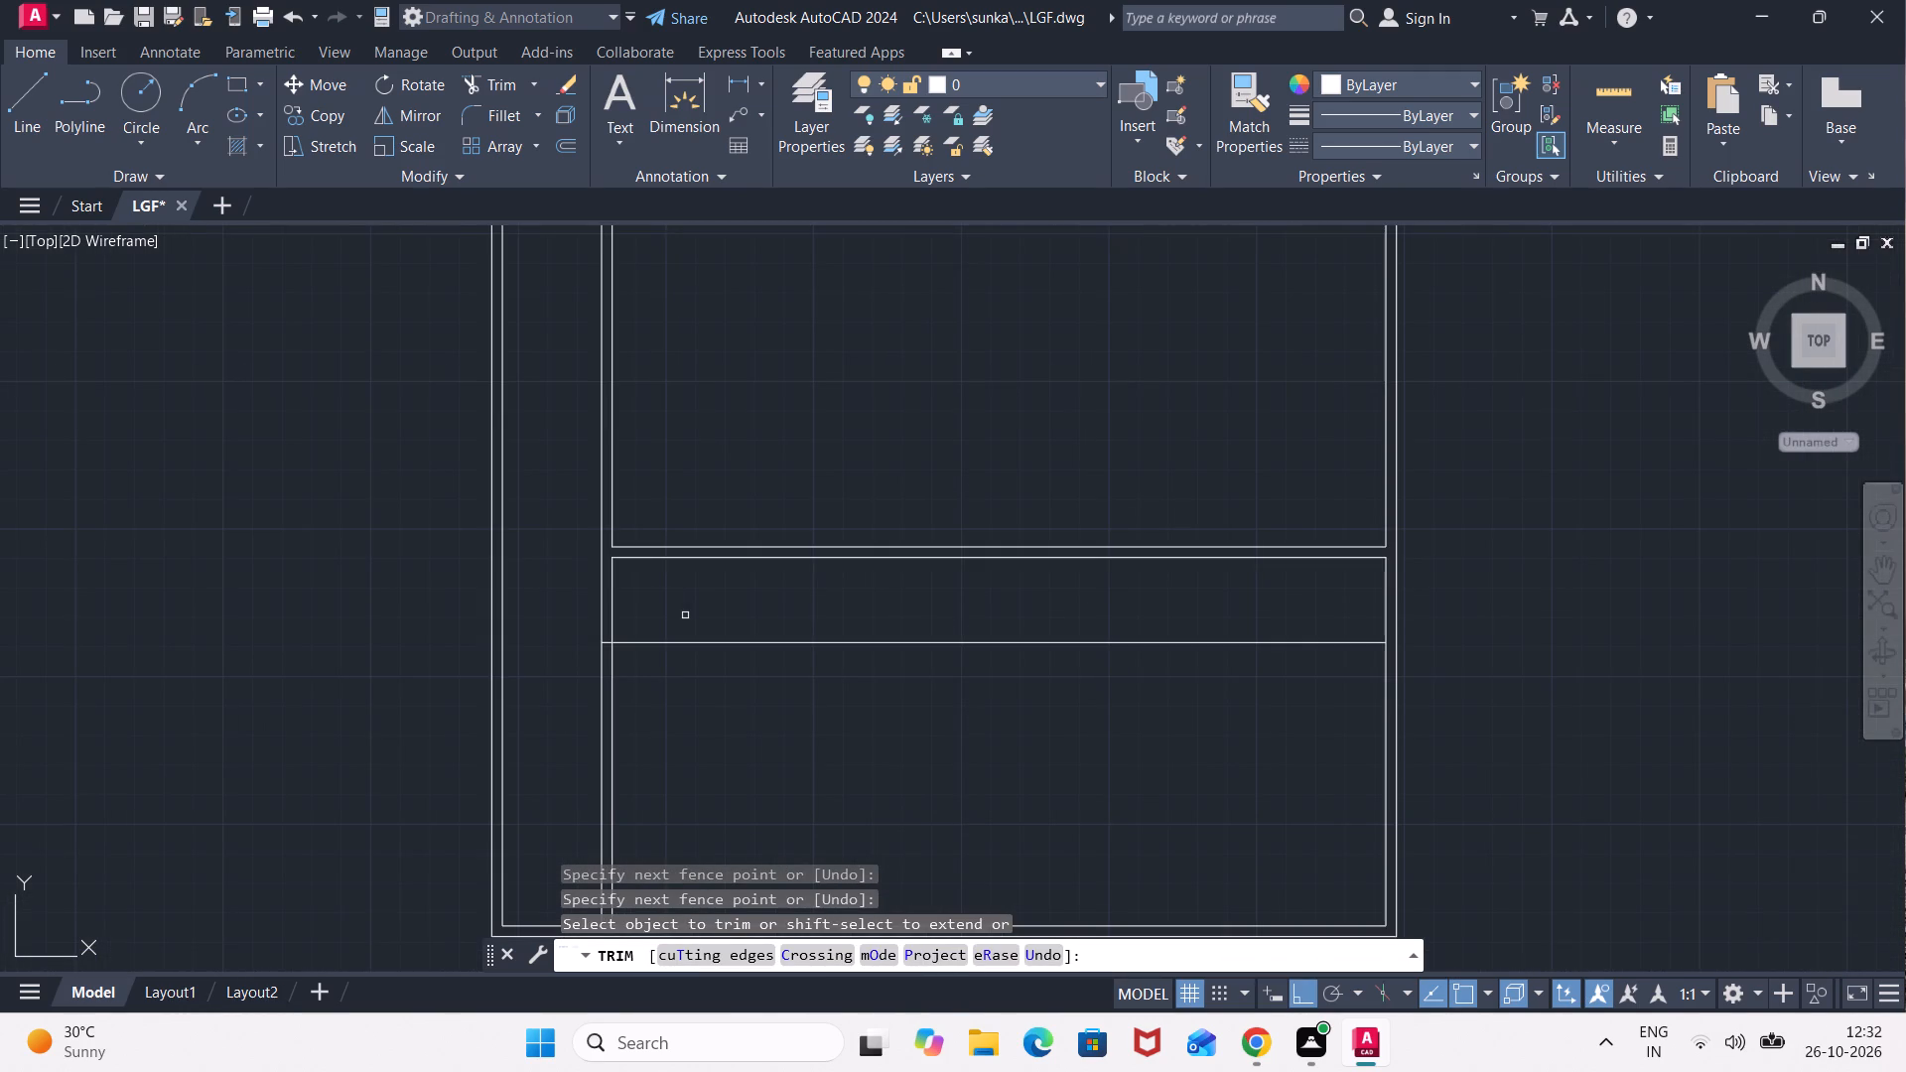
{"action": "middle_click_drag", "start_coordinate": [685, 614], "coordinate": [589, 589]}
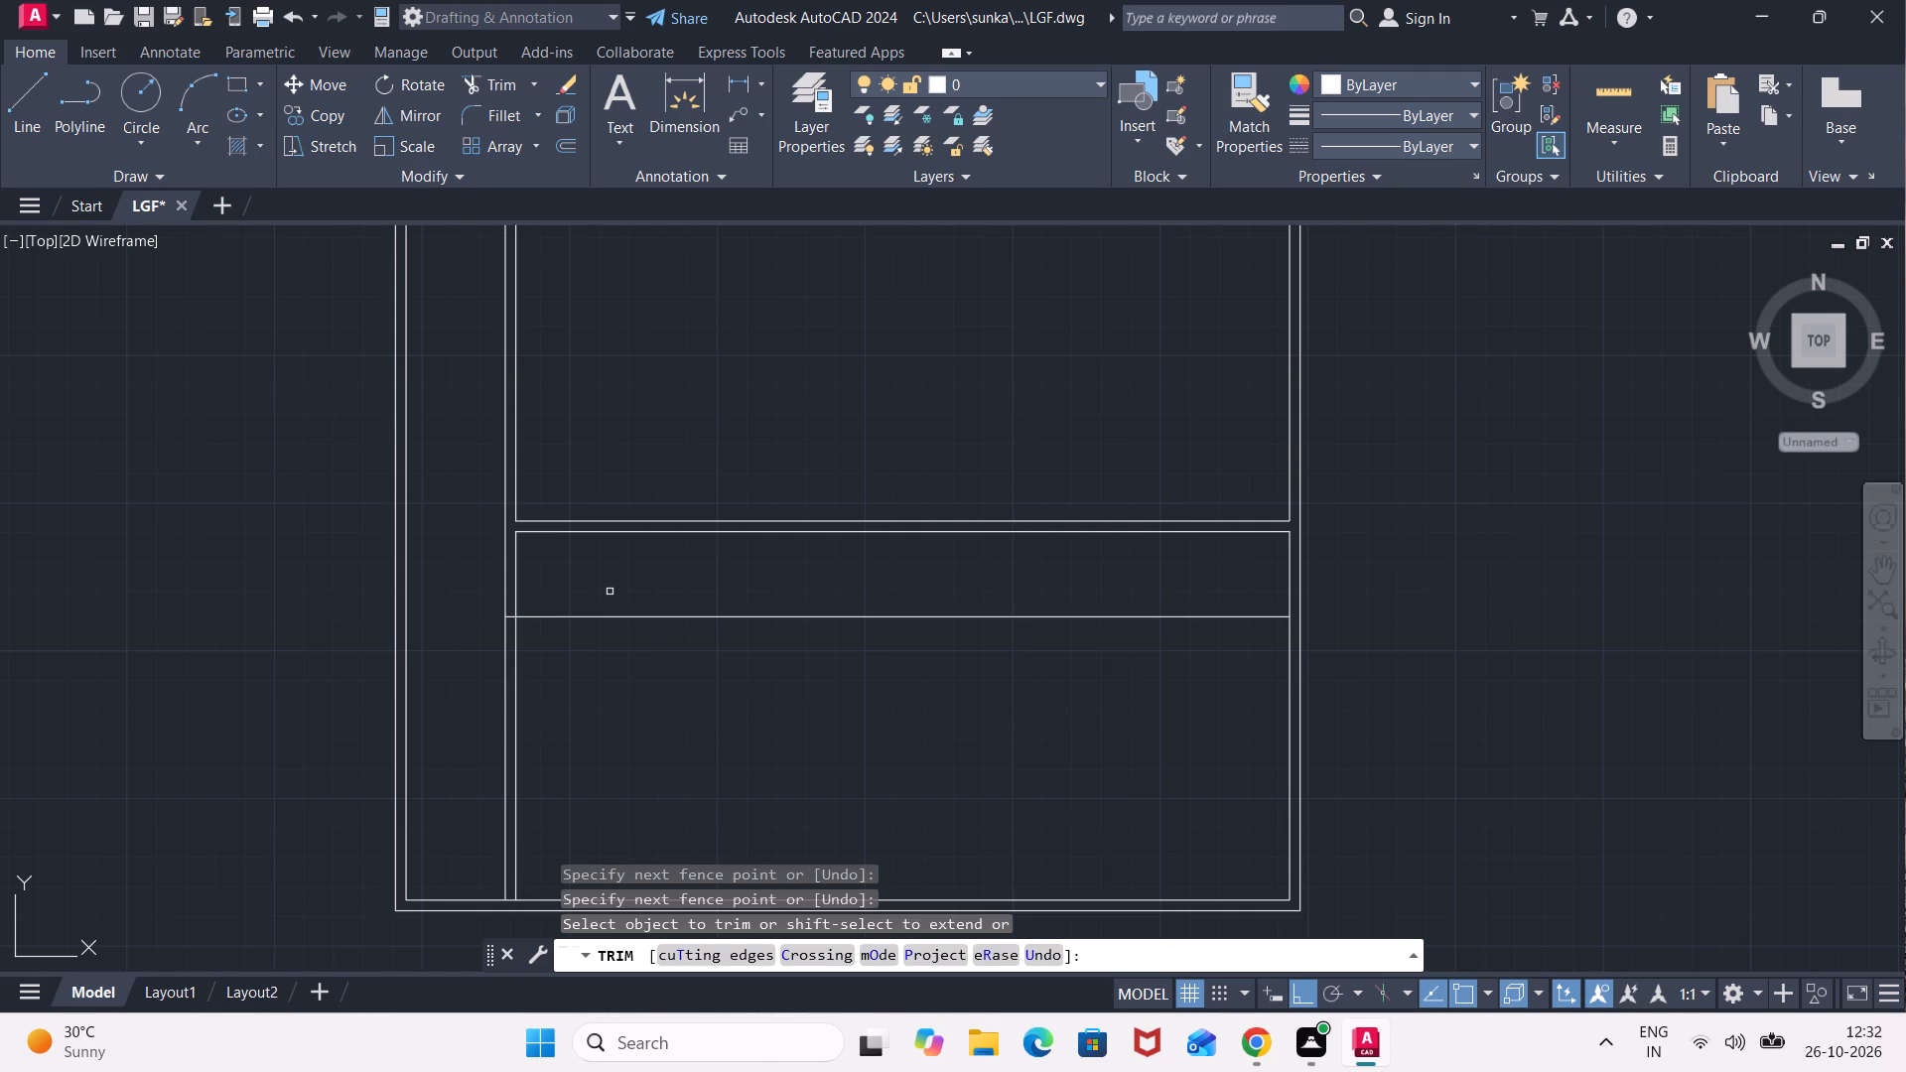
{"action": "key", "text": "Escape"}
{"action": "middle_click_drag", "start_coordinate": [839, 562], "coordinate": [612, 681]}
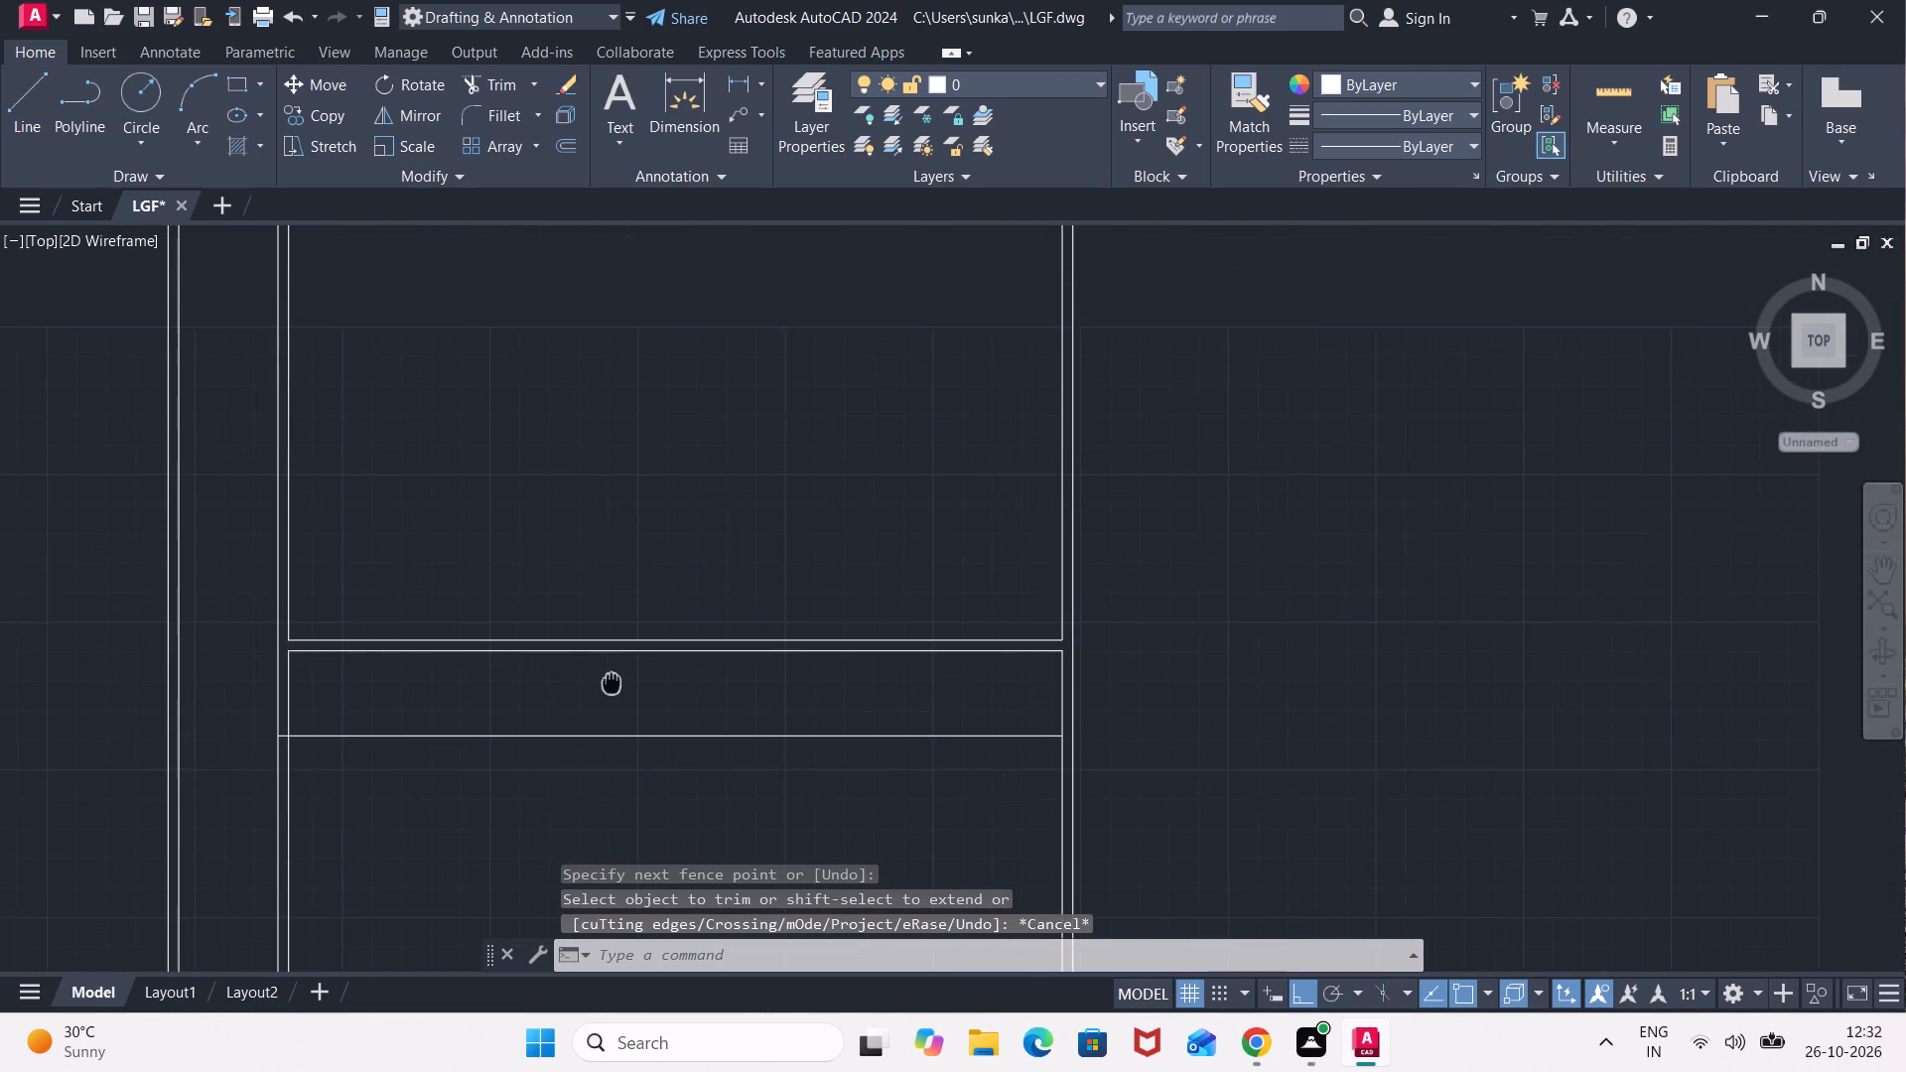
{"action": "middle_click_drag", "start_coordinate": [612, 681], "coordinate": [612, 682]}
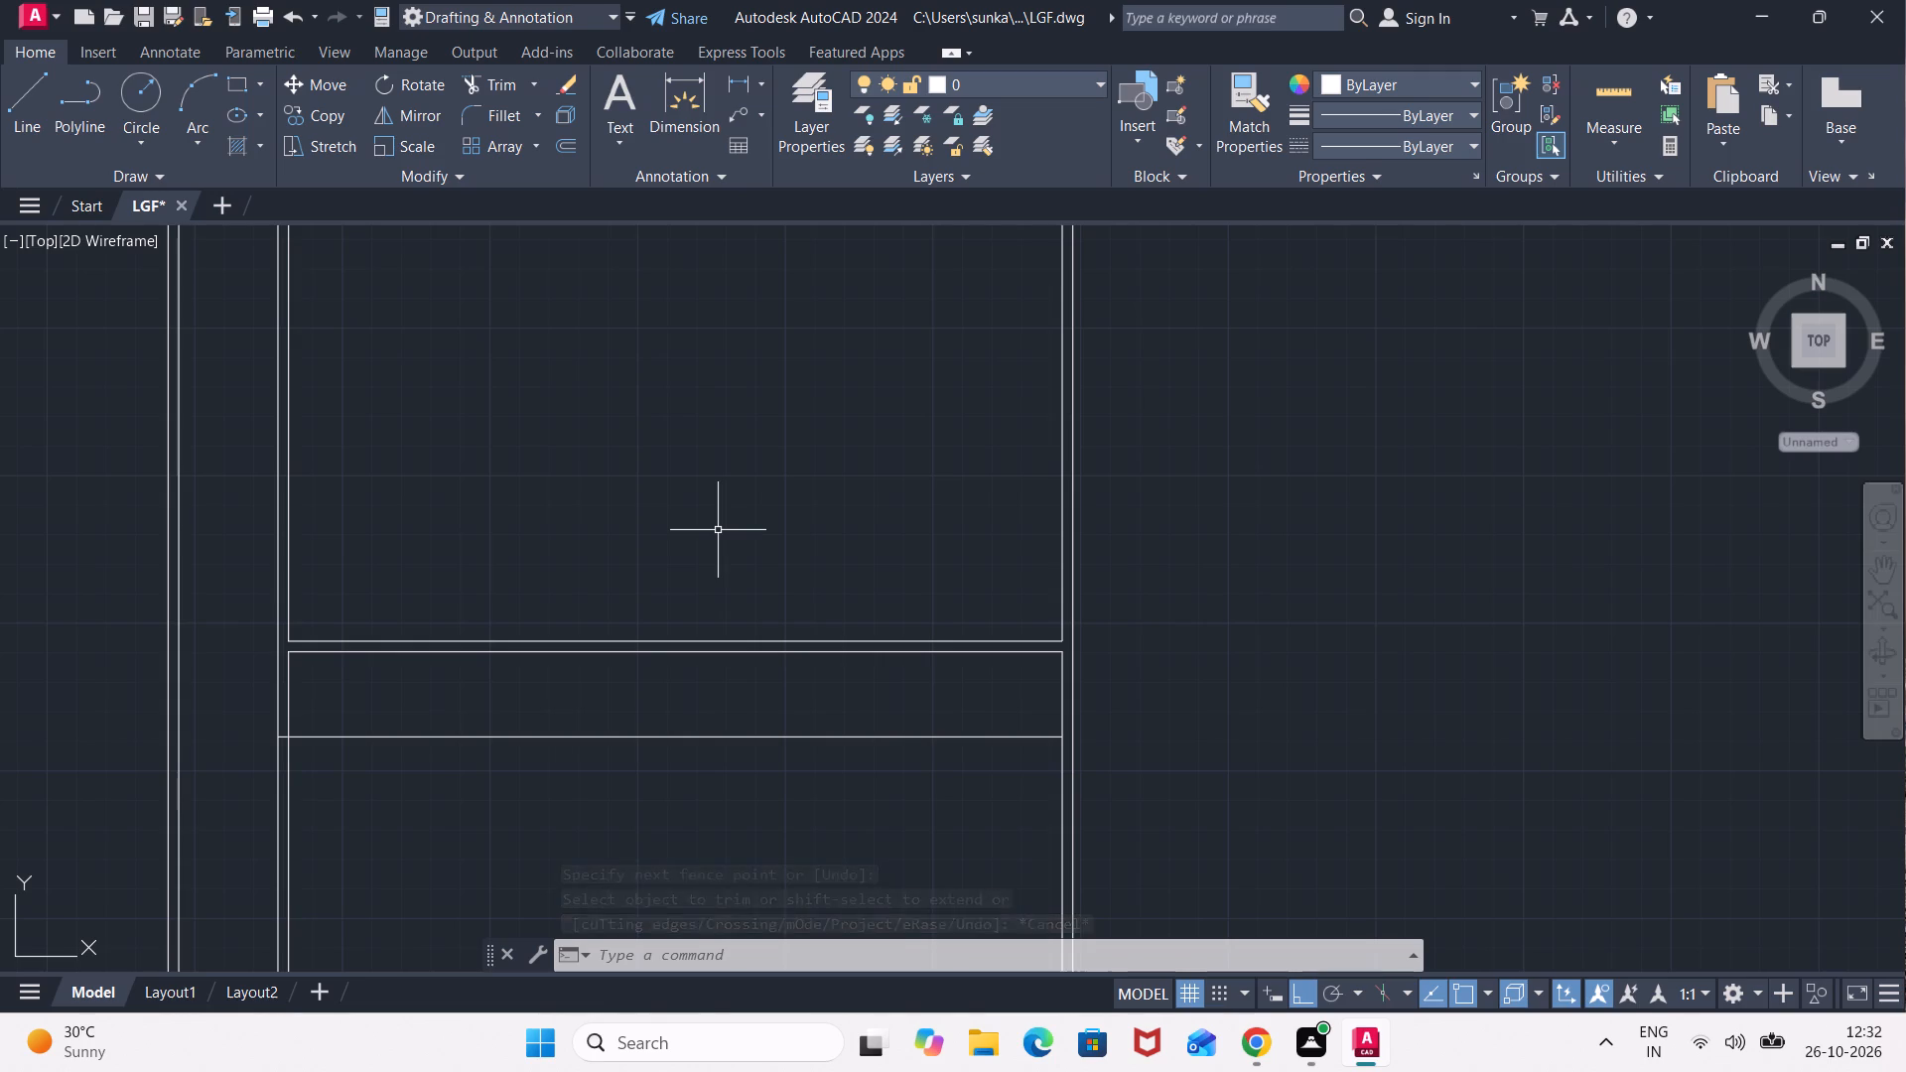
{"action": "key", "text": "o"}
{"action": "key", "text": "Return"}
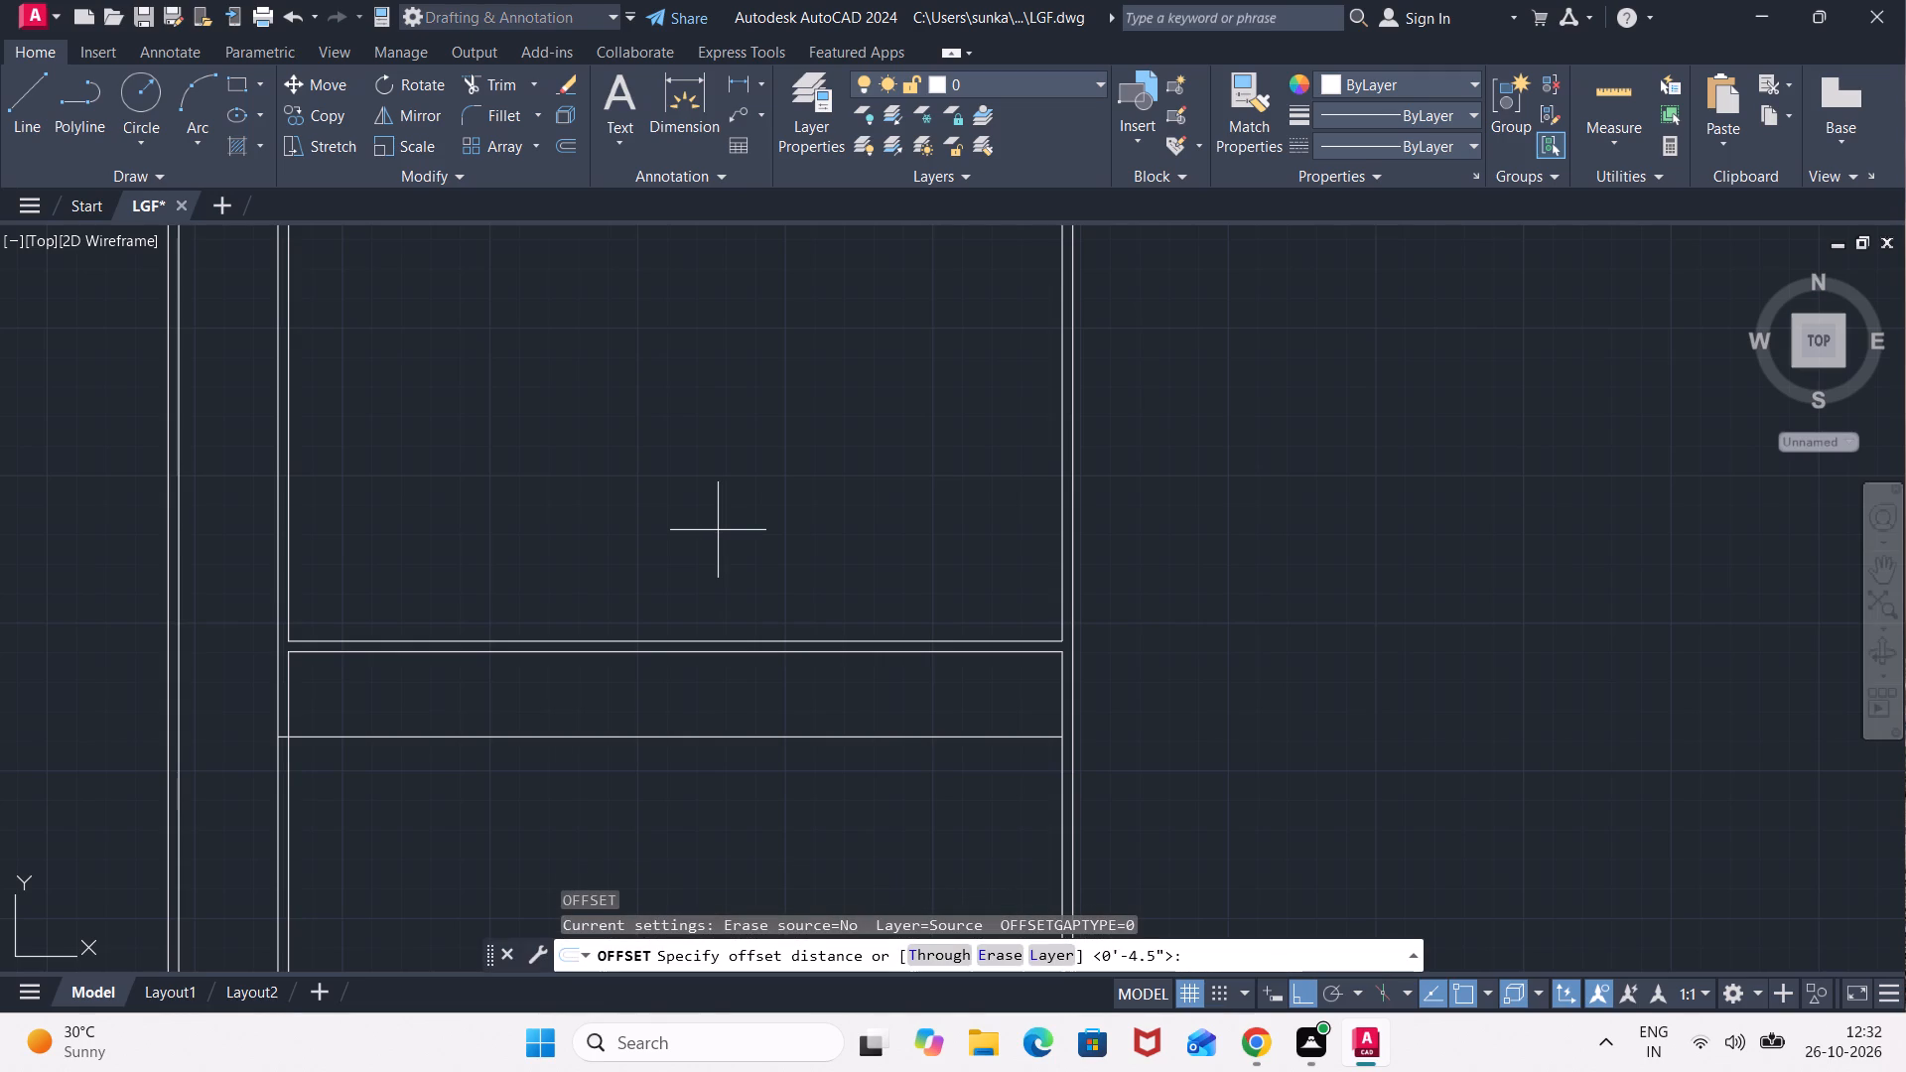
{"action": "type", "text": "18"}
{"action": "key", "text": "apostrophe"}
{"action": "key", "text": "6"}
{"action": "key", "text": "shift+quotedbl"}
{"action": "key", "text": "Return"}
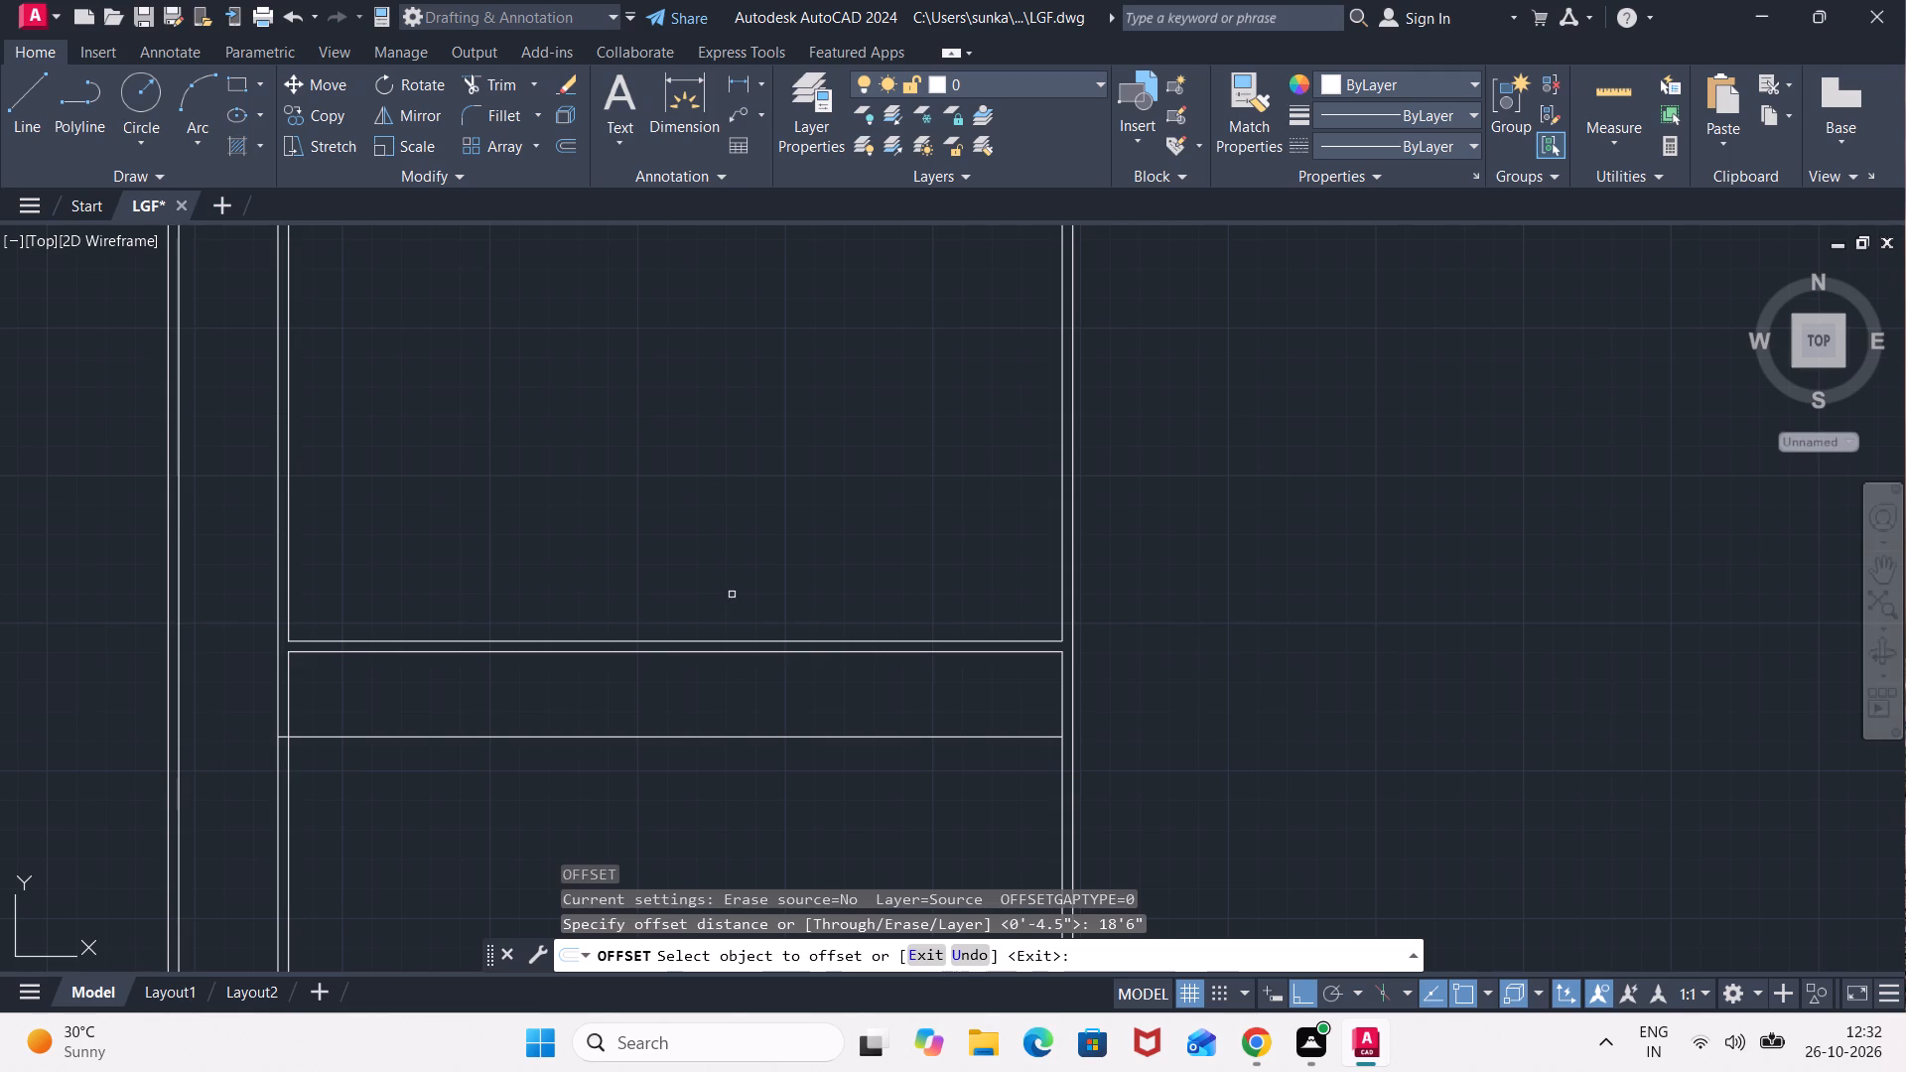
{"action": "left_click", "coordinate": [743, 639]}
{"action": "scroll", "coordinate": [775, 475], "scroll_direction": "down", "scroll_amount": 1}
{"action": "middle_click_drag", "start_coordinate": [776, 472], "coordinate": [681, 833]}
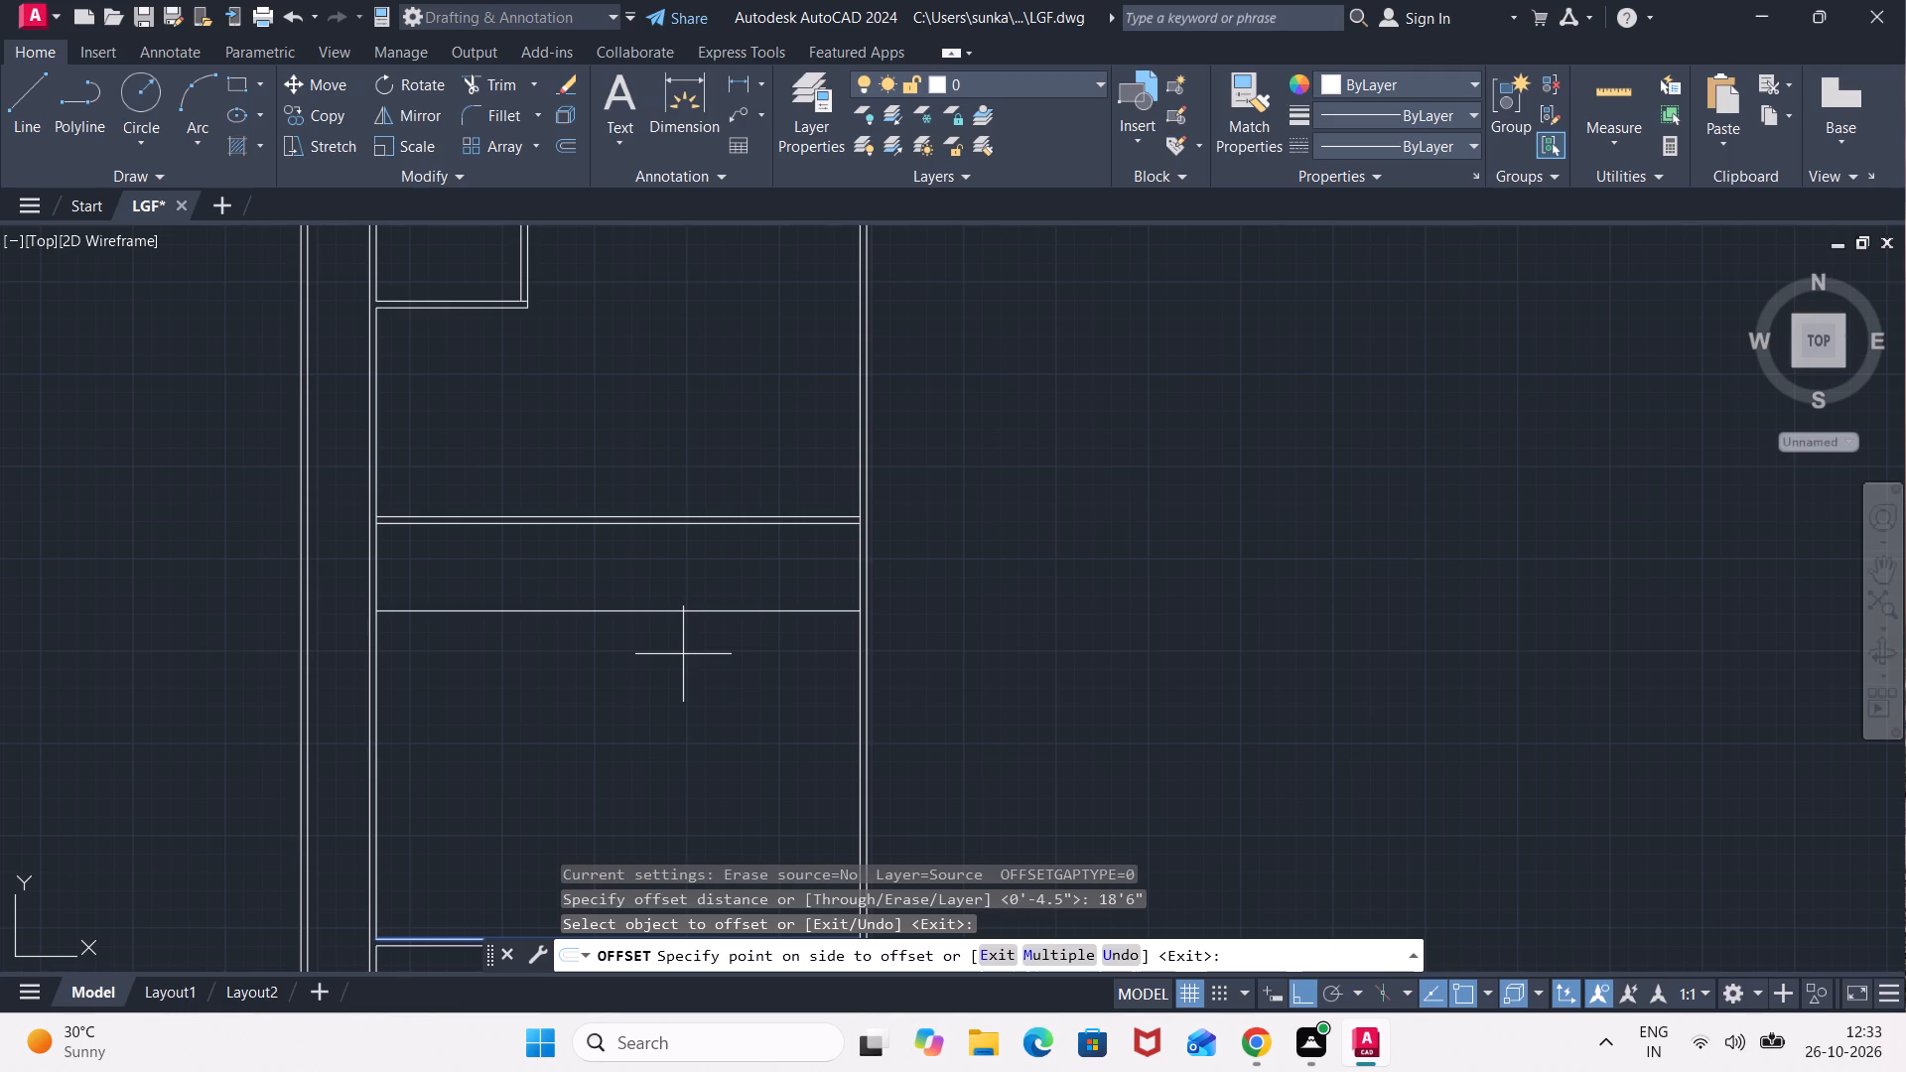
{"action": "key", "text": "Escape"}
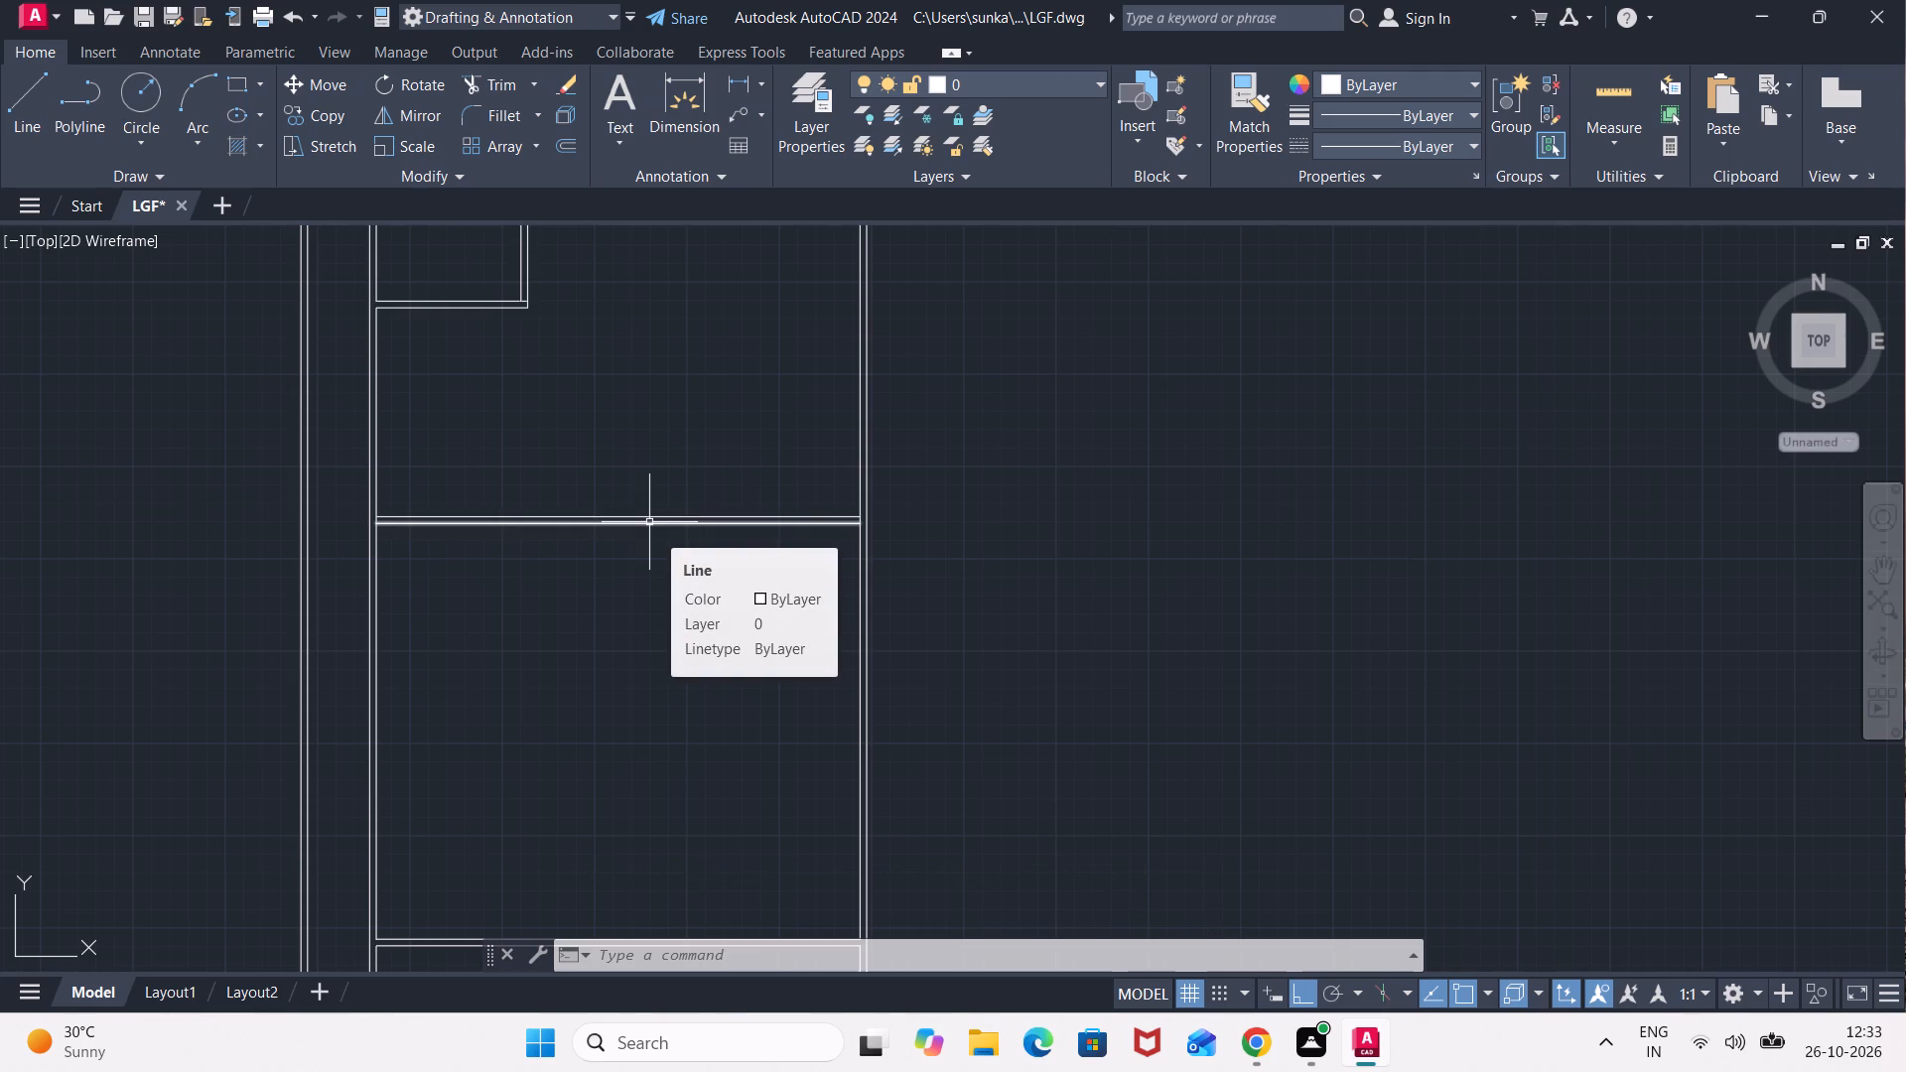
Offset the small room's lower outer wall line 6'6" downward.
{"action": "scroll", "coordinate": [454, 335], "scroll_direction": "down", "scroll_amount": 2}
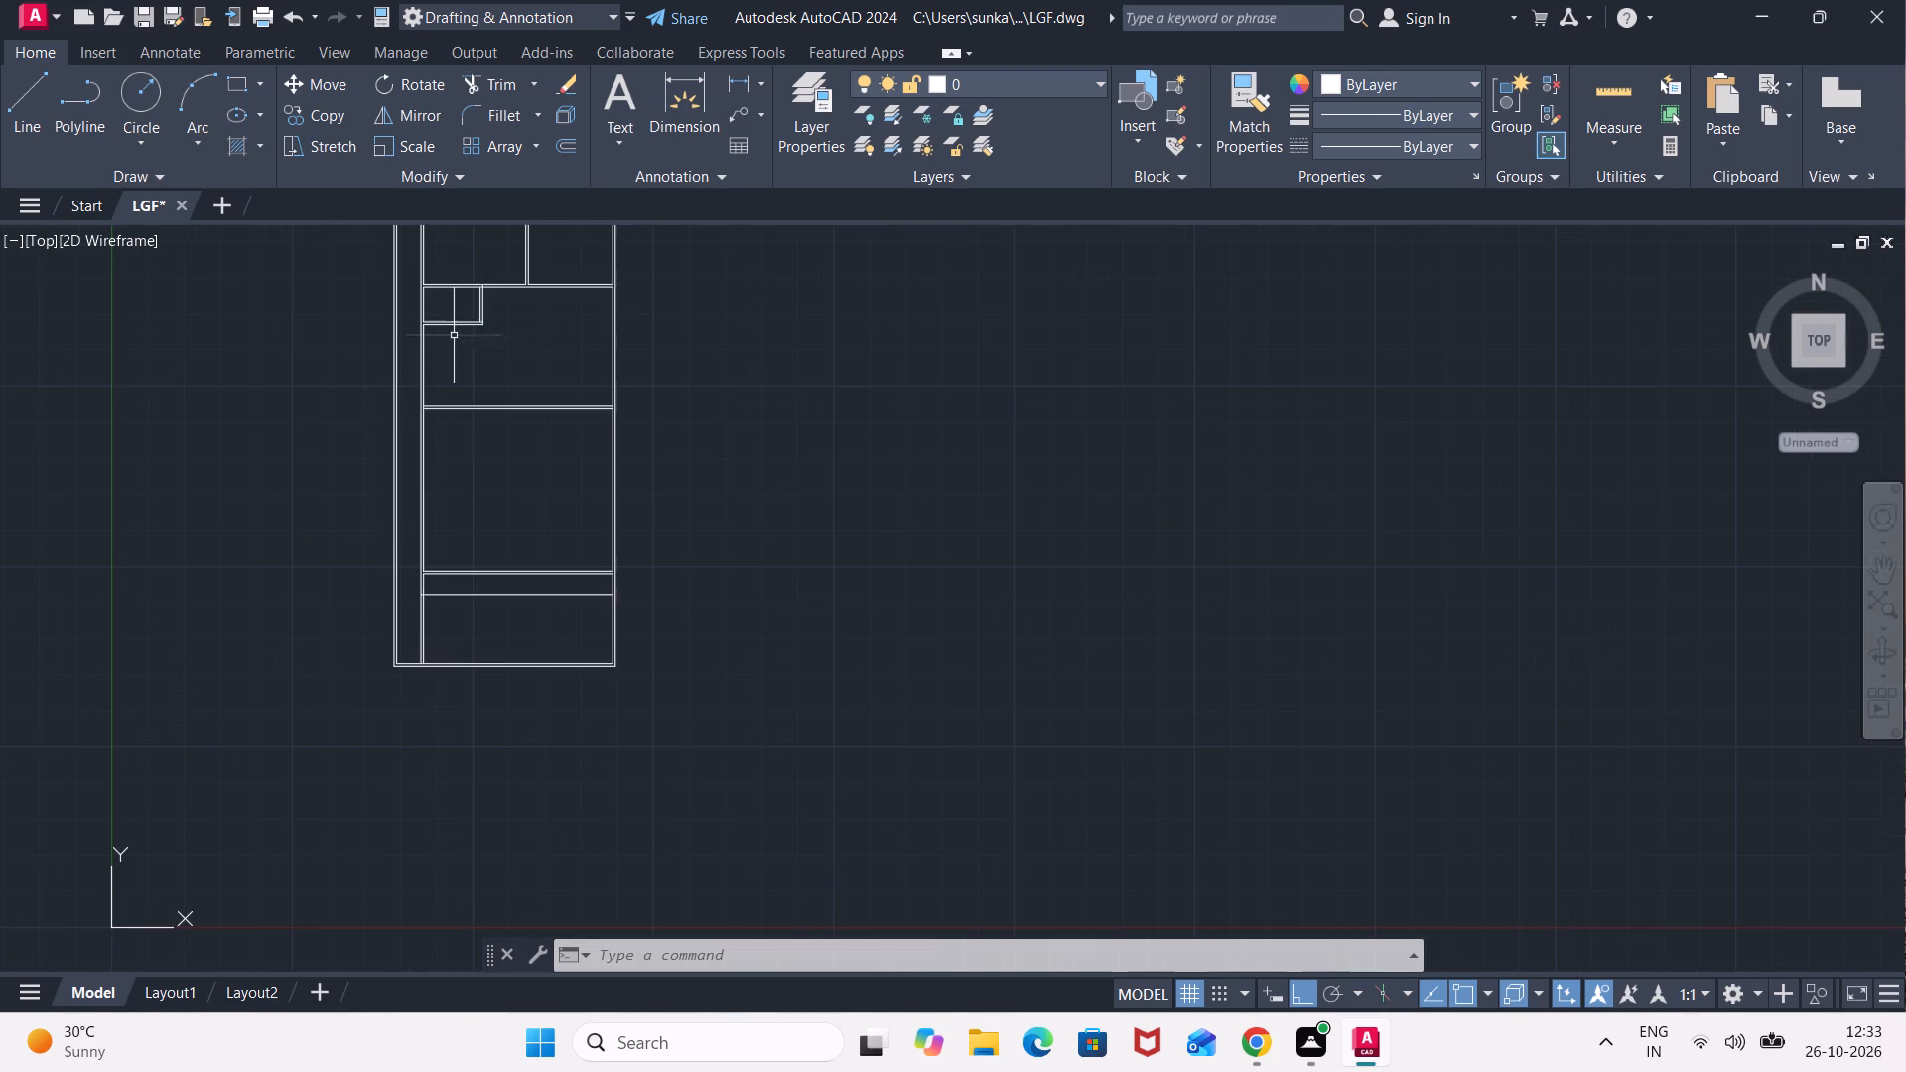
{"action": "middle_click_drag", "start_coordinate": [489, 363], "coordinate": [515, 459]}
{"action": "scroll", "coordinate": [515, 463], "scroll_direction": "up", "scroll_amount": 1}
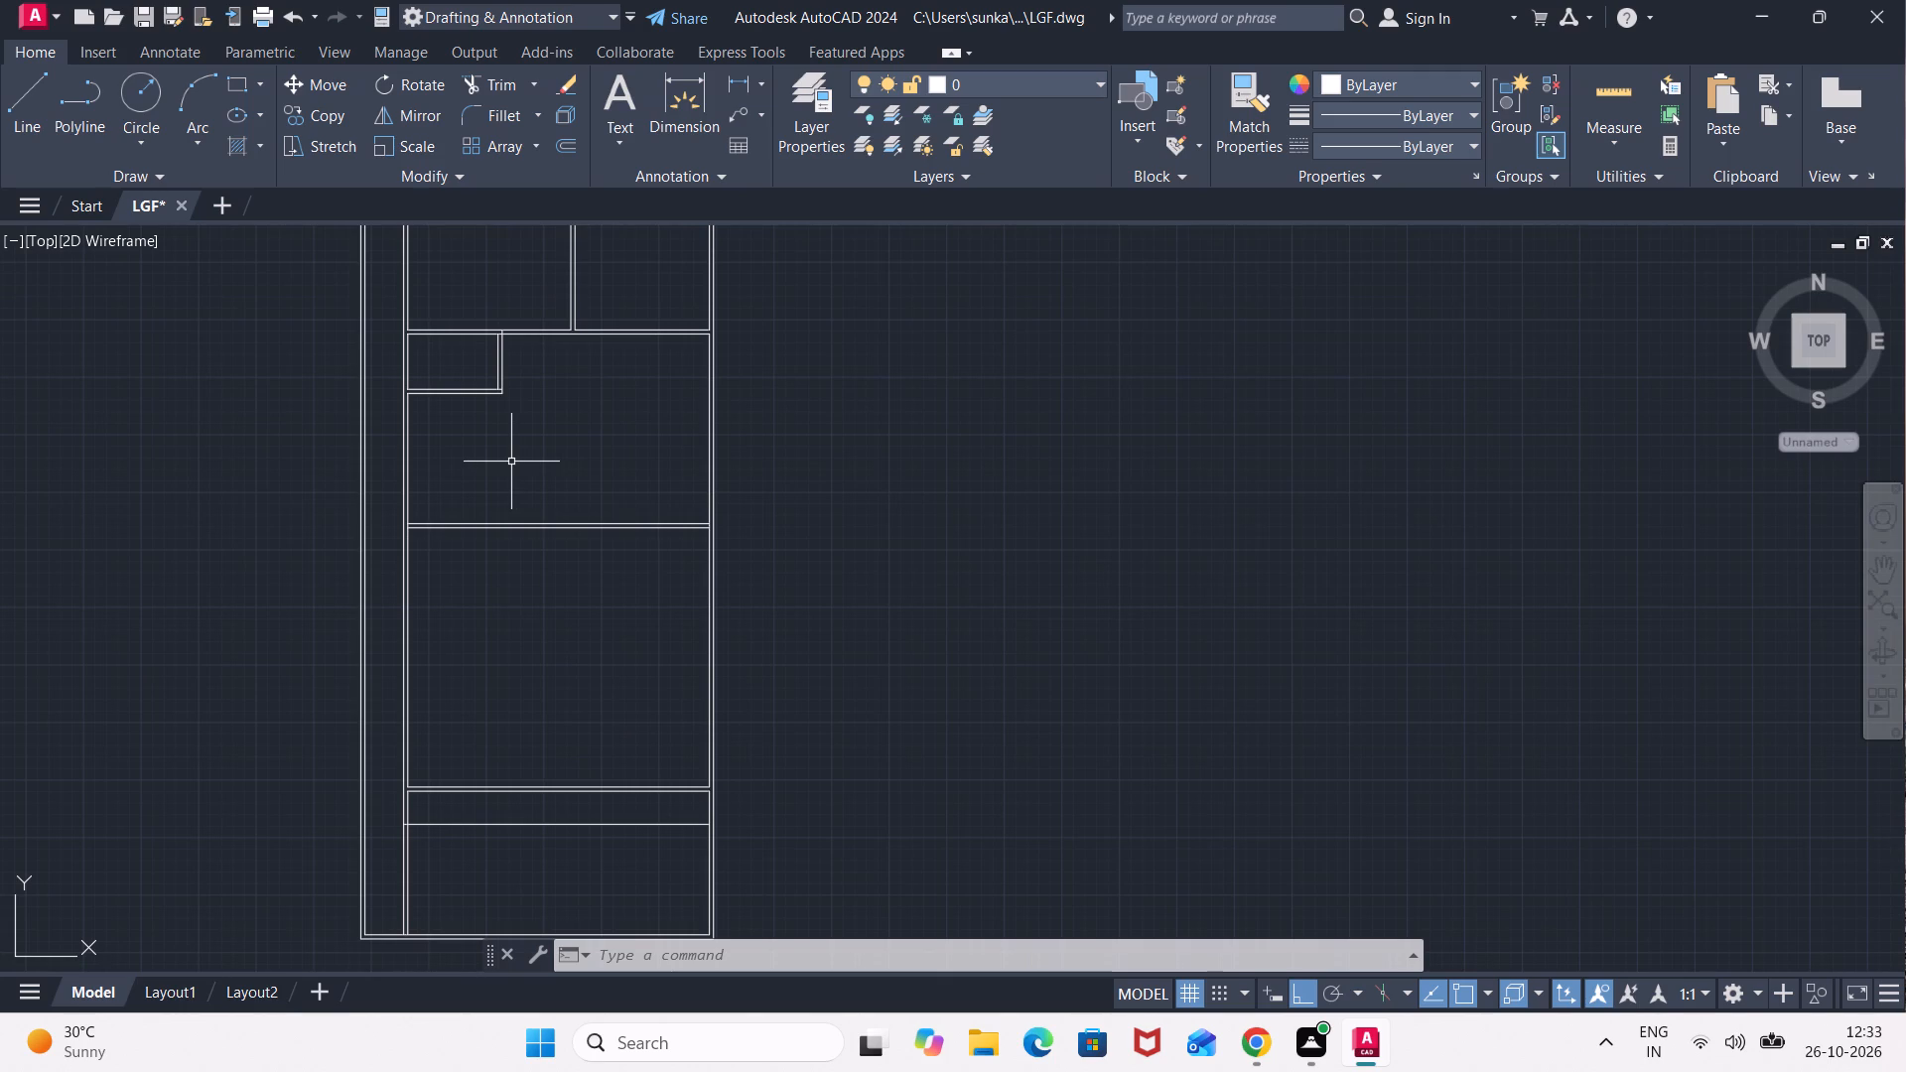
{"action": "scroll", "coordinate": [492, 473], "scroll_direction": "up", "scroll_amount": 1}
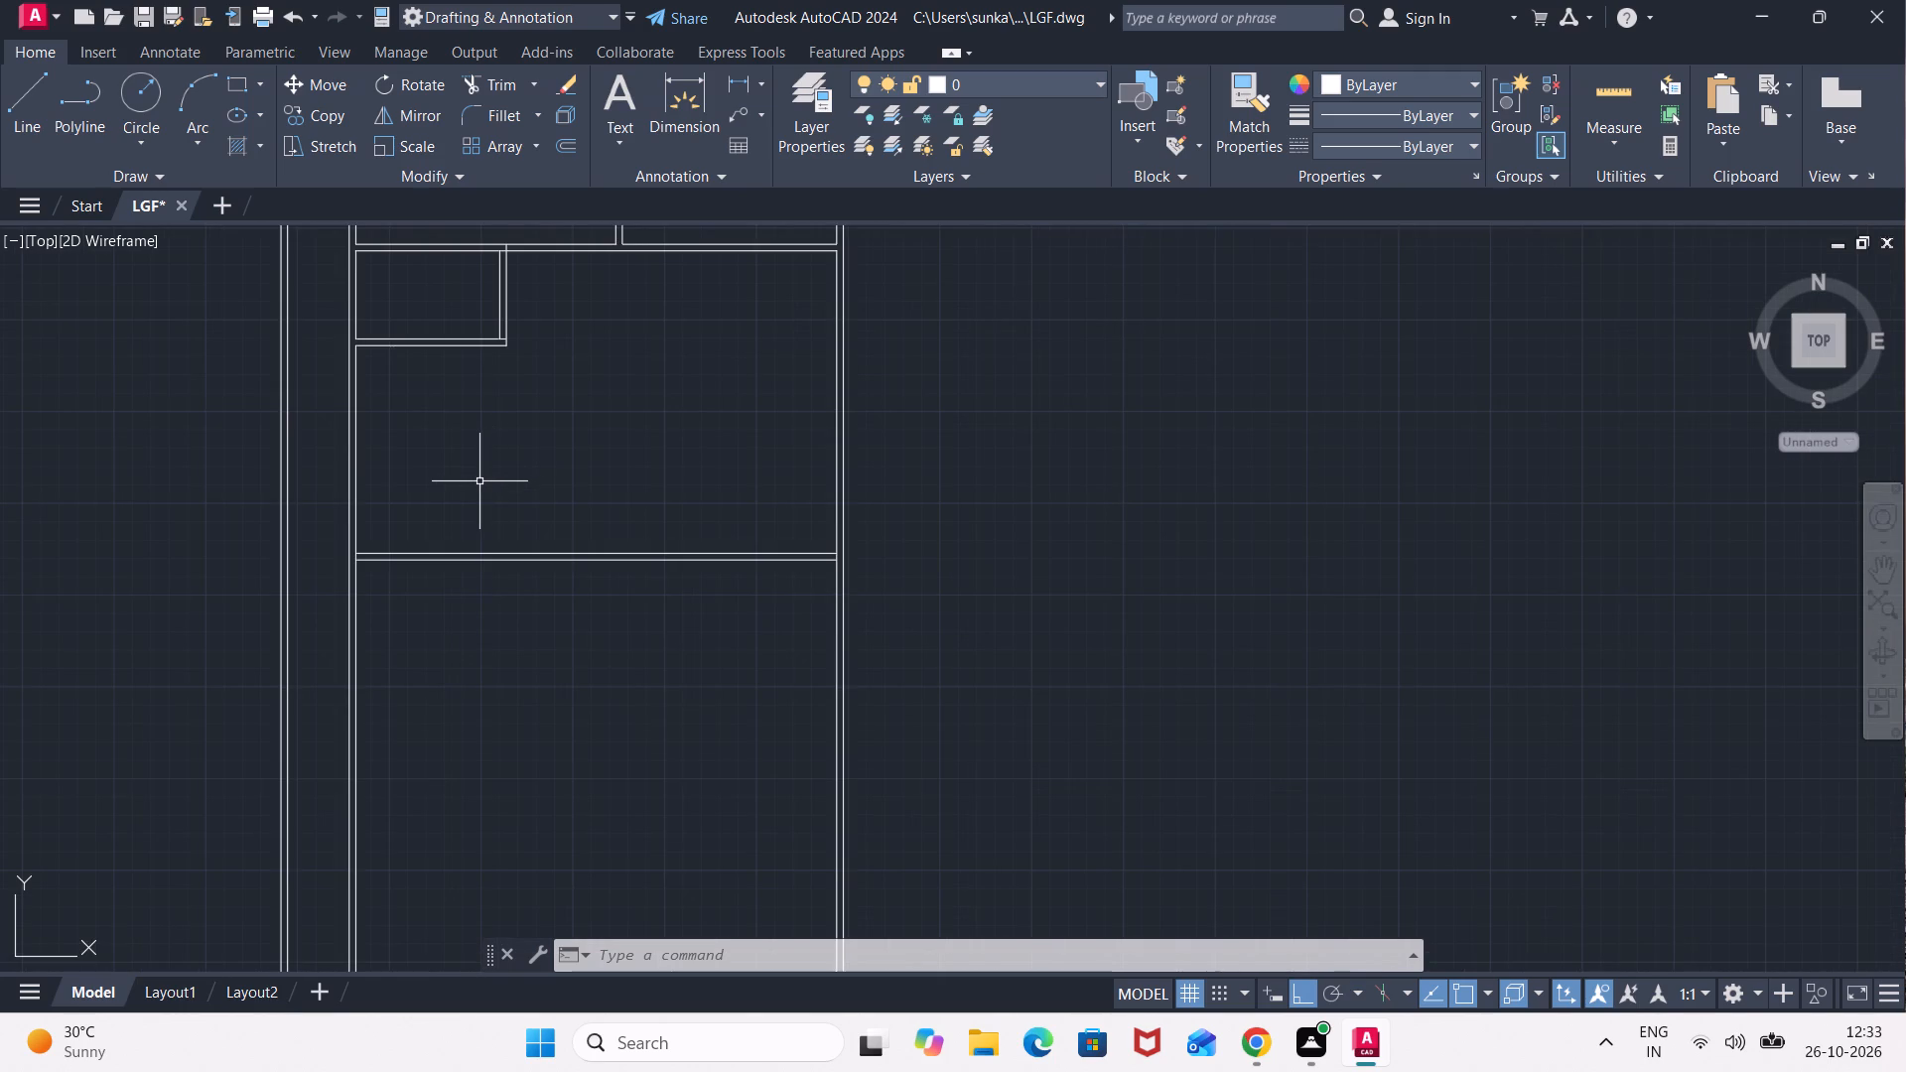
{"action": "scroll", "coordinate": [479, 481], "scroll_direction": "up", "scroll_amount": 1}
{"action": "key", "text": "o"}
{"action": "key", "text": "Return"}
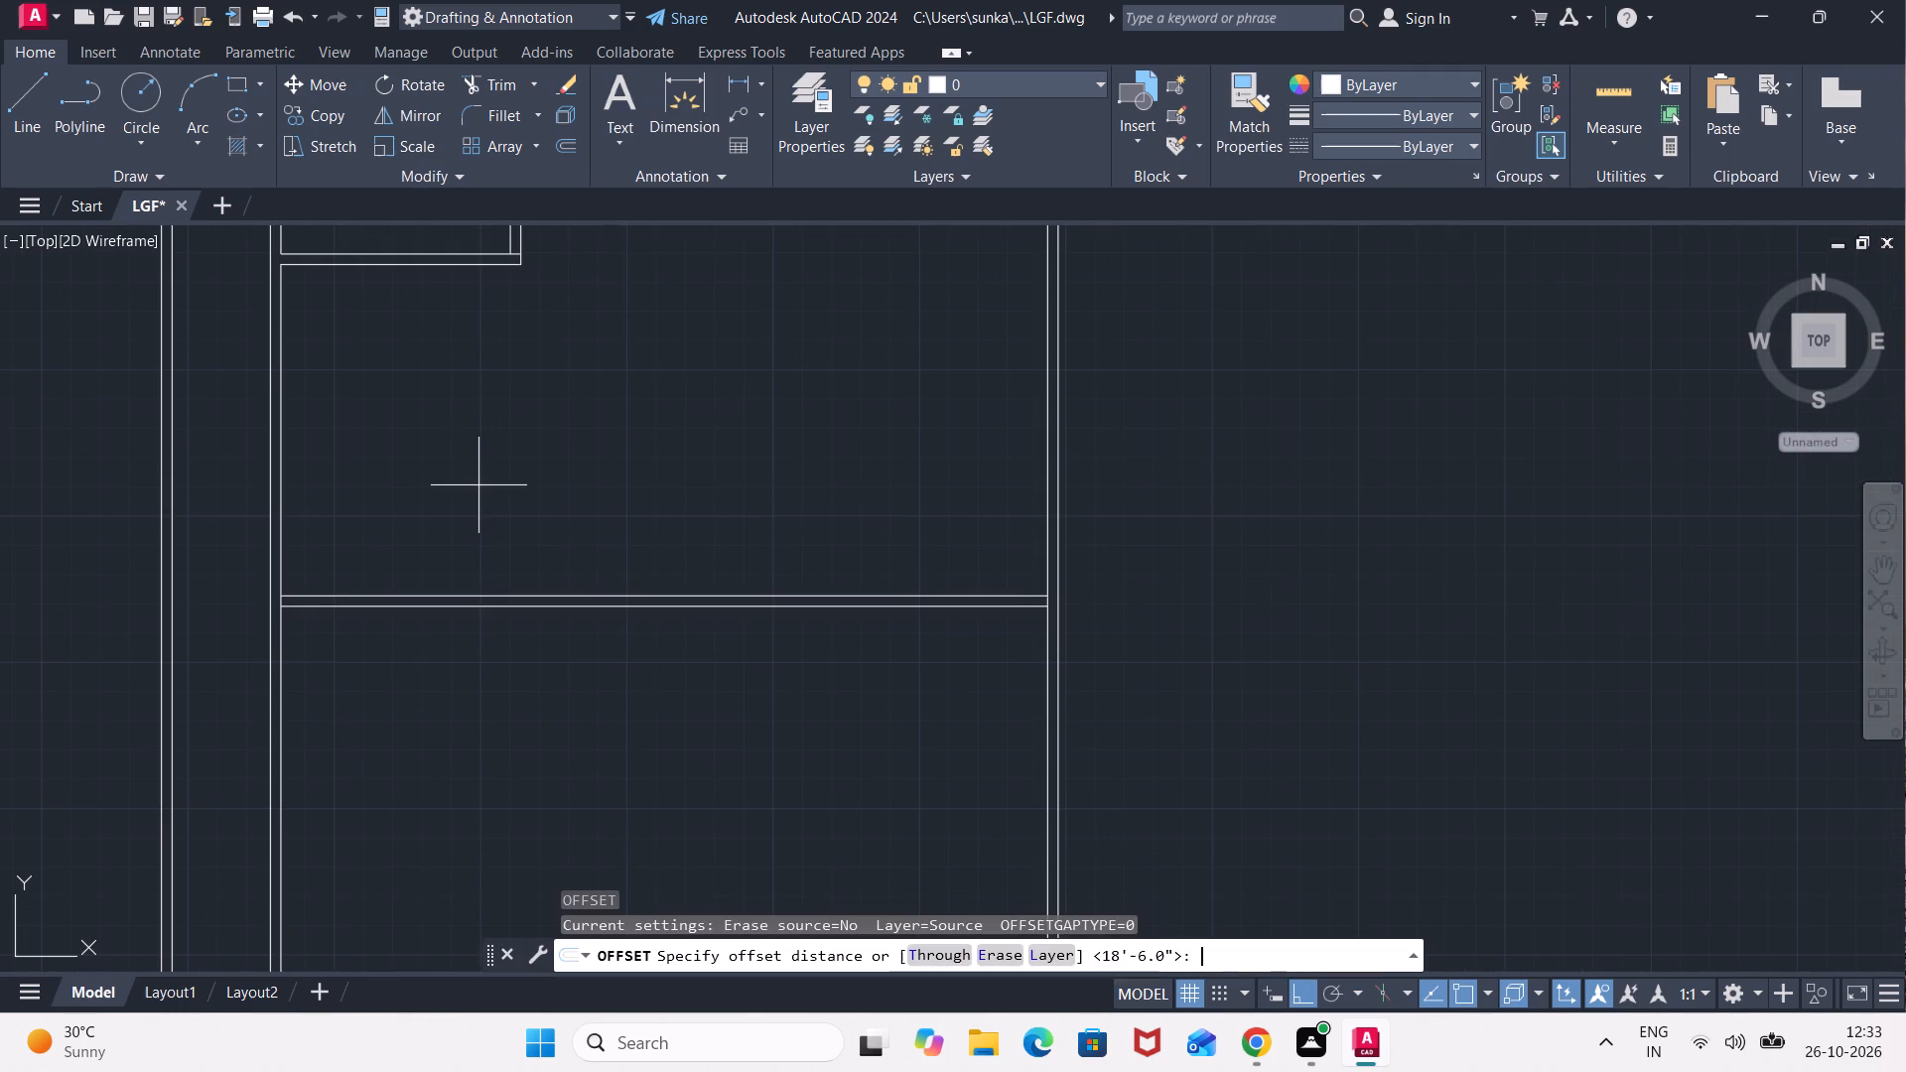
{"action": "type", "text": "6'6\""}
{"action": "key", "text": "Return"}
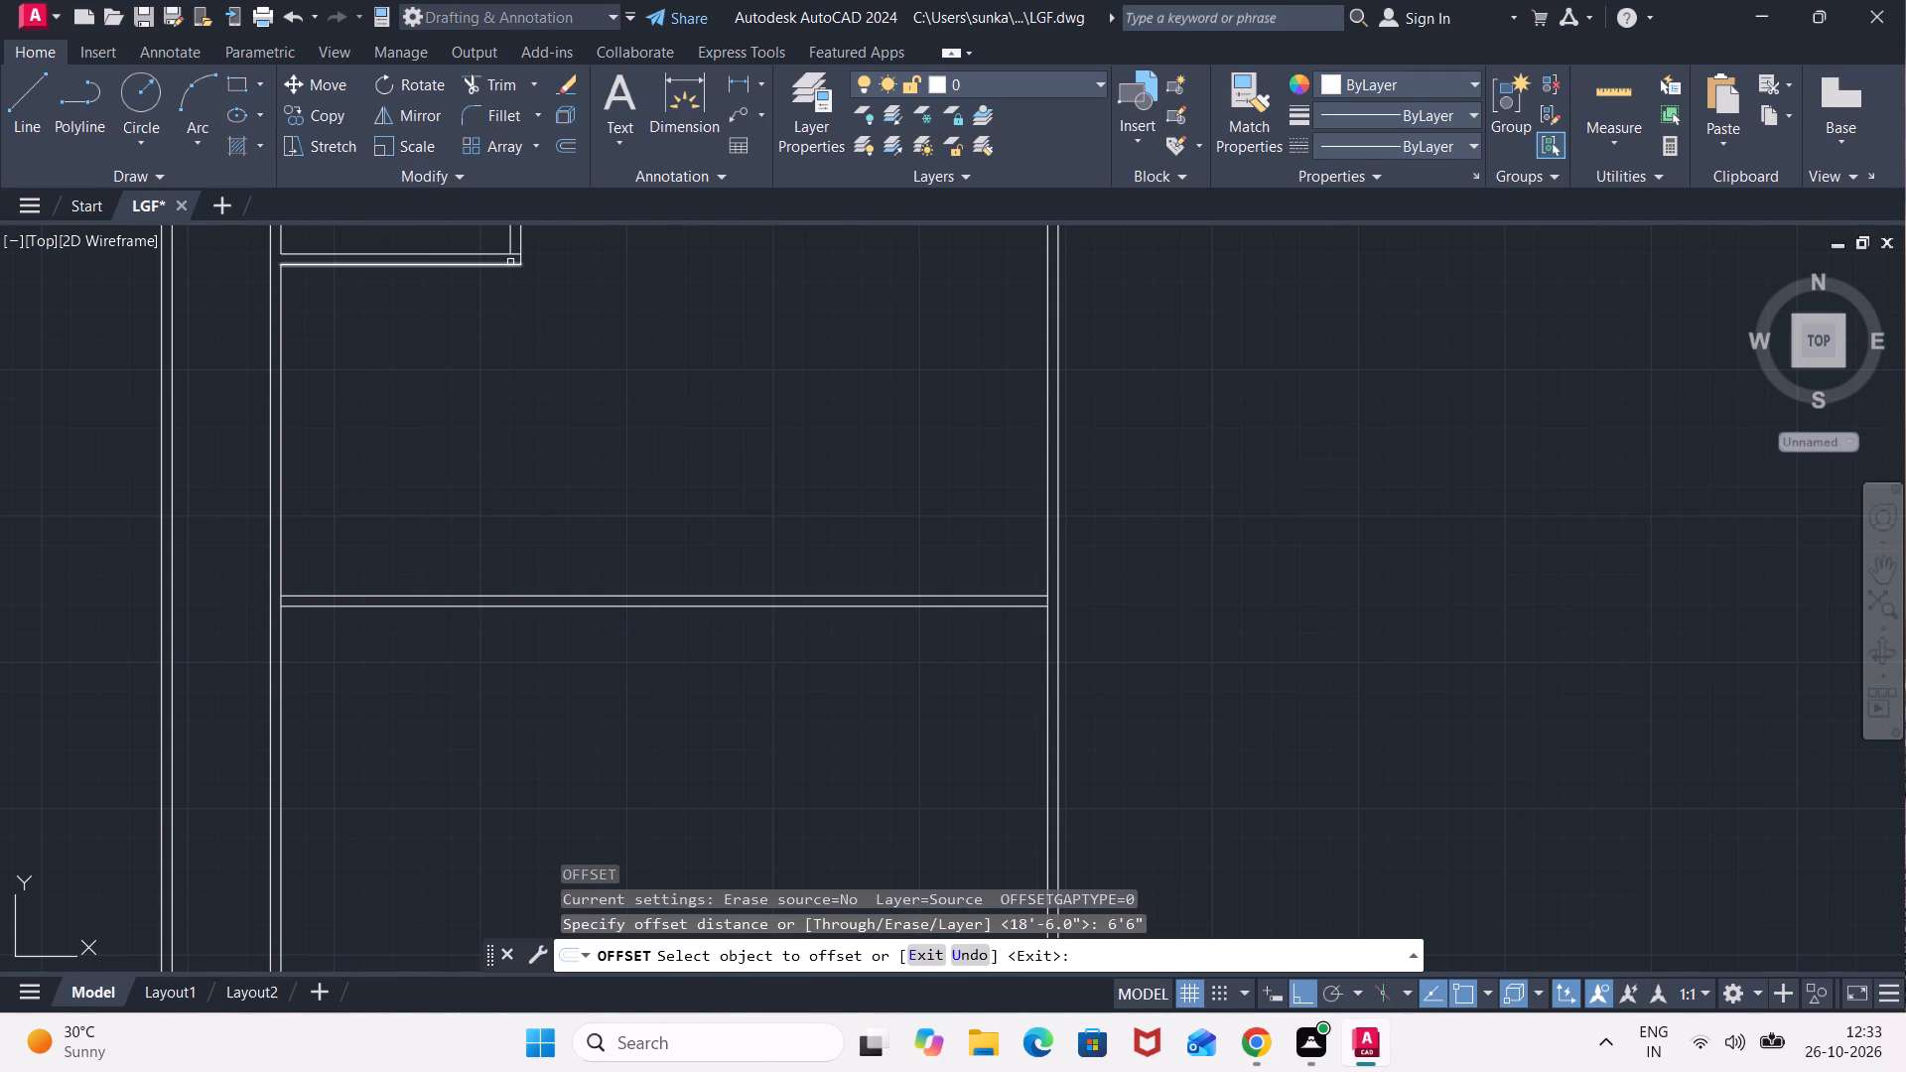
{"action": "left_click", "coordinate": [510, 266]}
{"action": "left_click", "coordinate": [489, 449]}
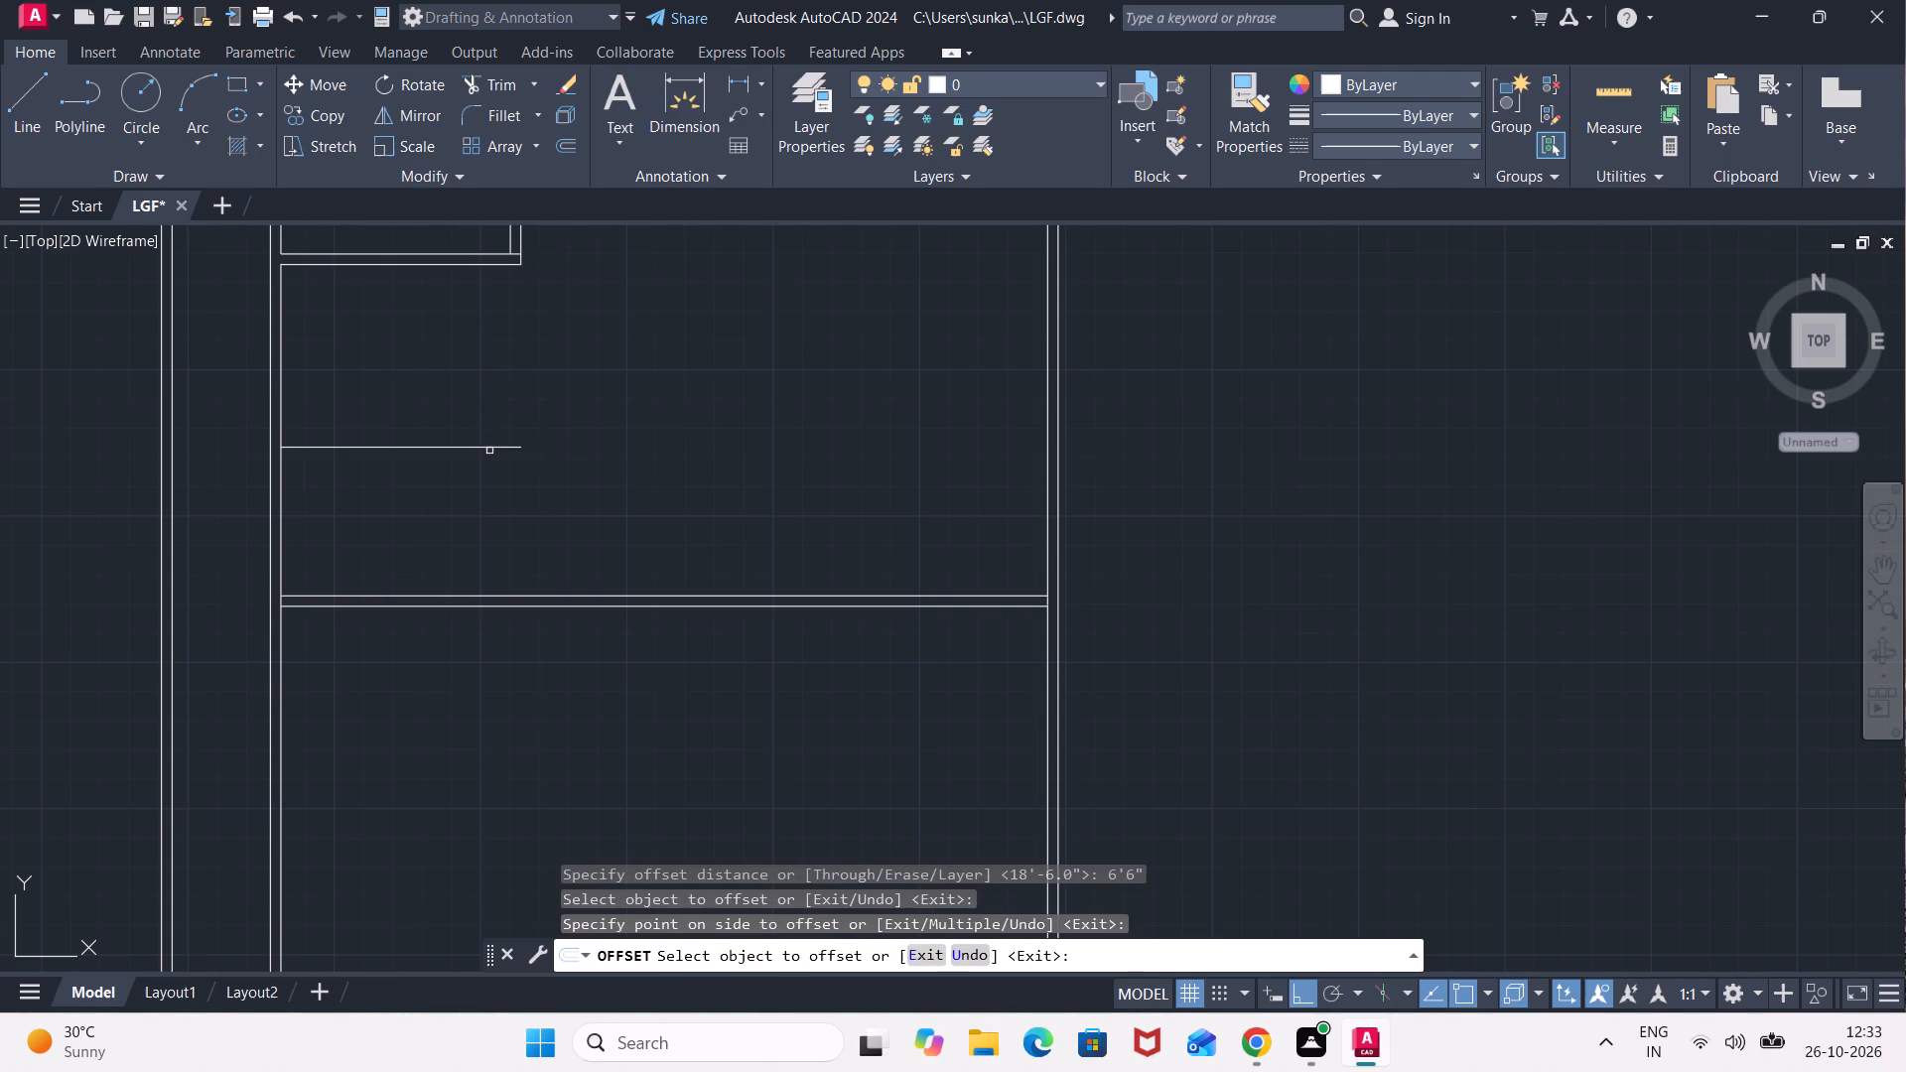
{"action": "key", "text": "space"}
Offset the new short horizontal line 4.5" downward to form the wall's thickness.
{"action": "key", "text": "space"}
{"action": "type", "text": "4.5\""}
{"action": "key", "text": "Return"}
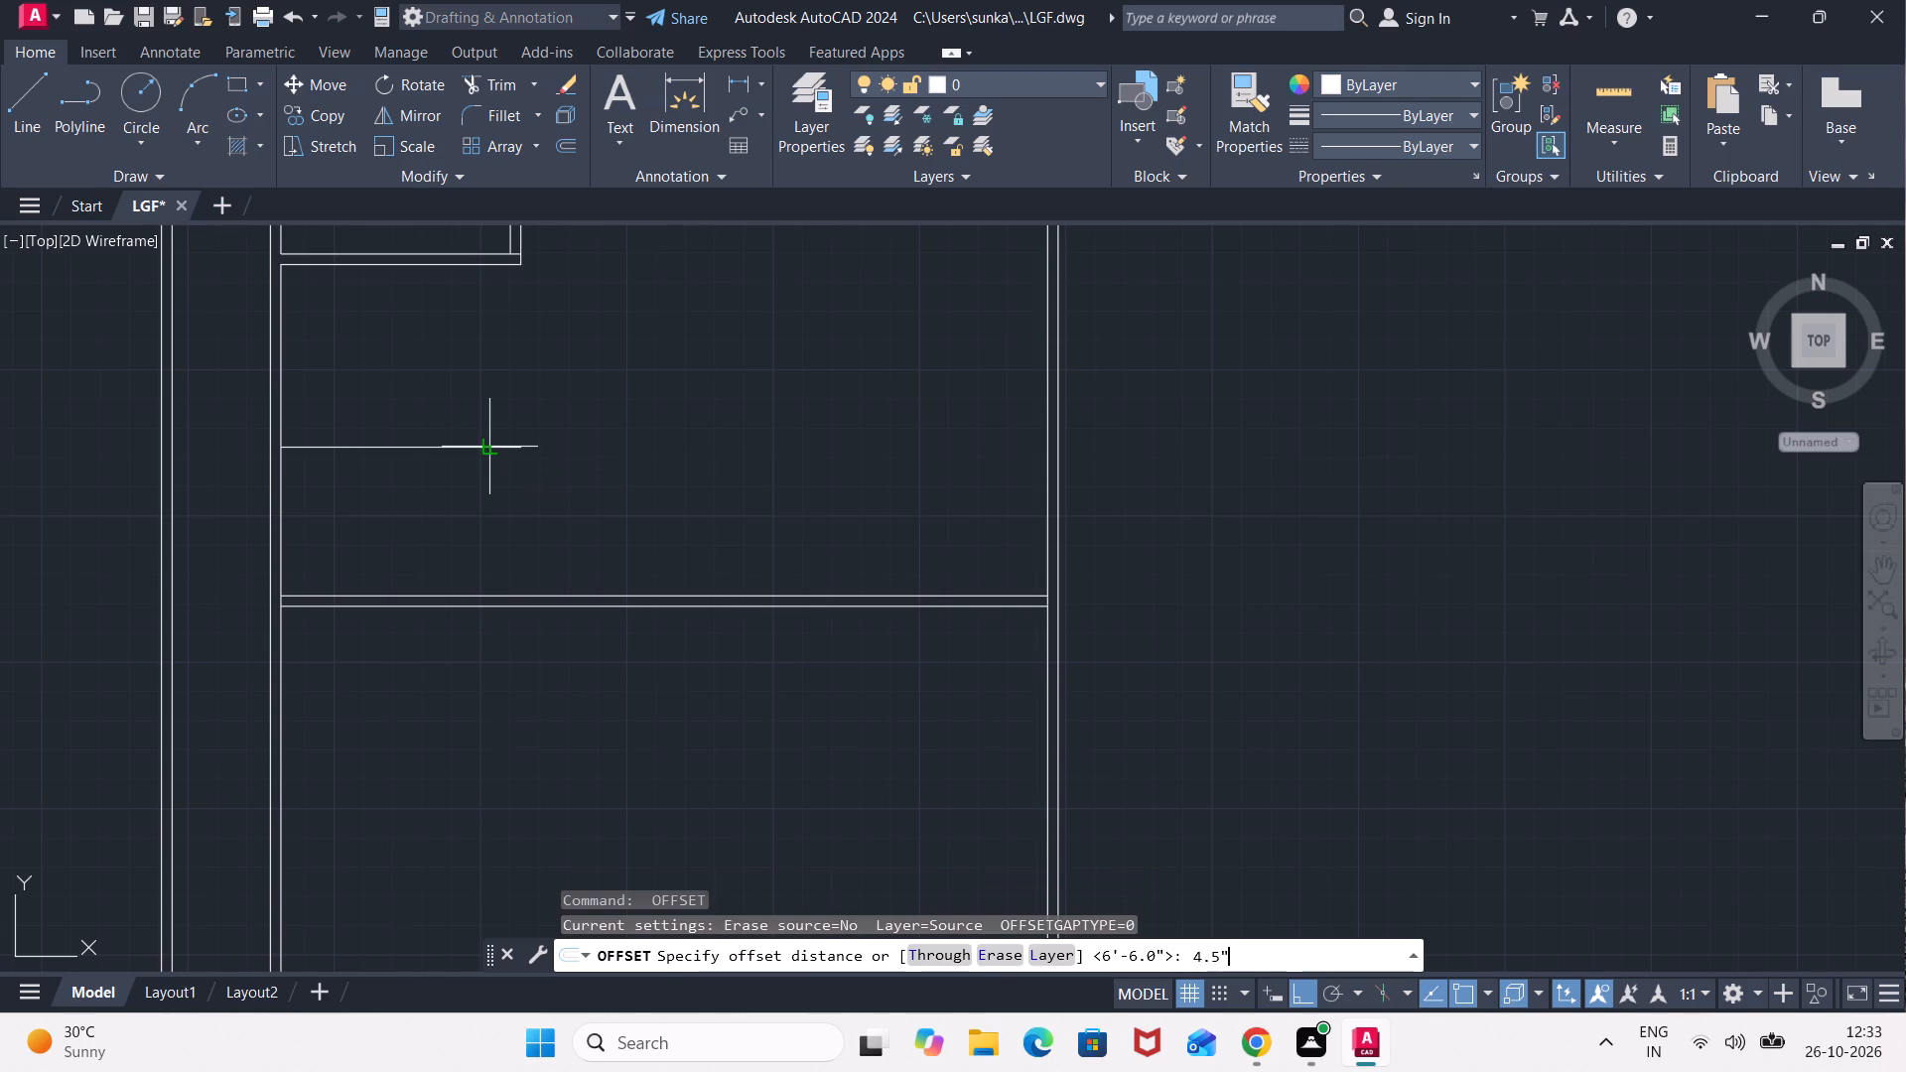
{"action": "left_click", "coordinate": [495, 445]}
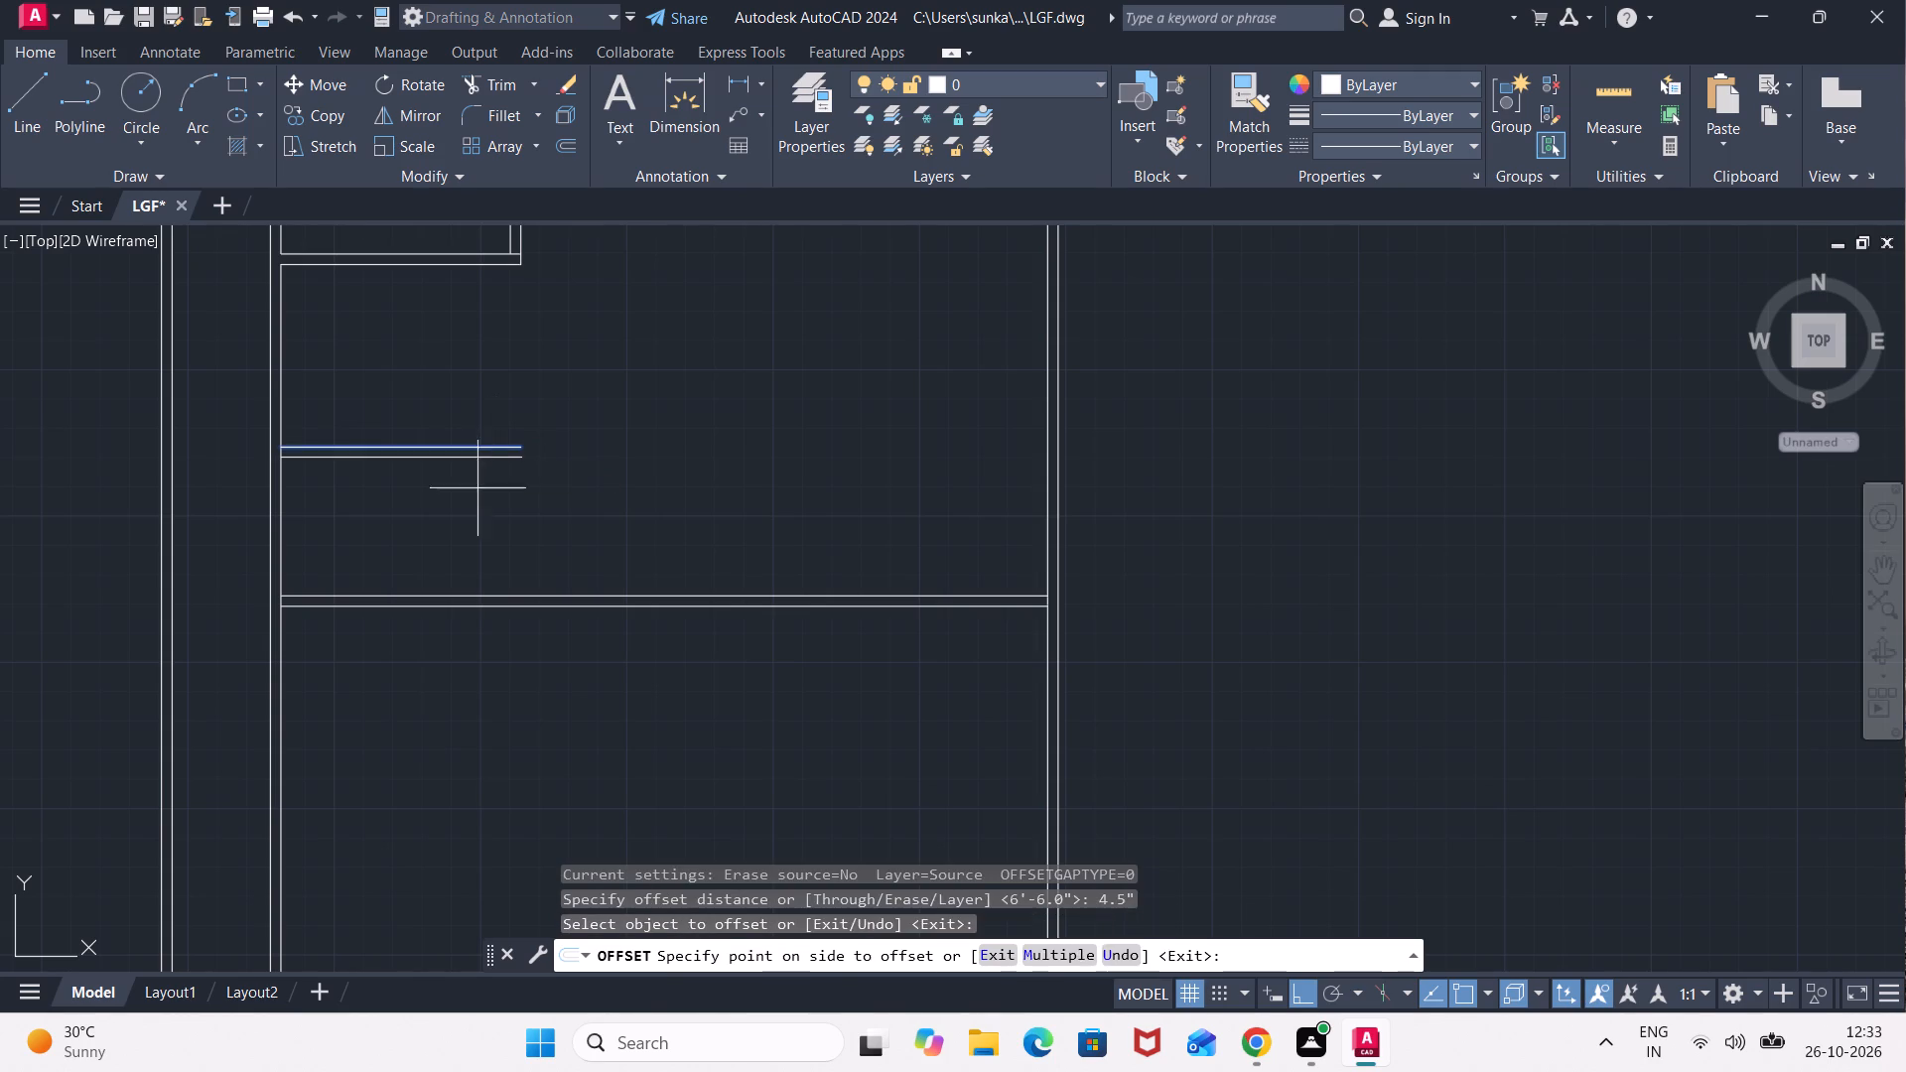
{"action": "left_click", "coordinate": [466, 548]}
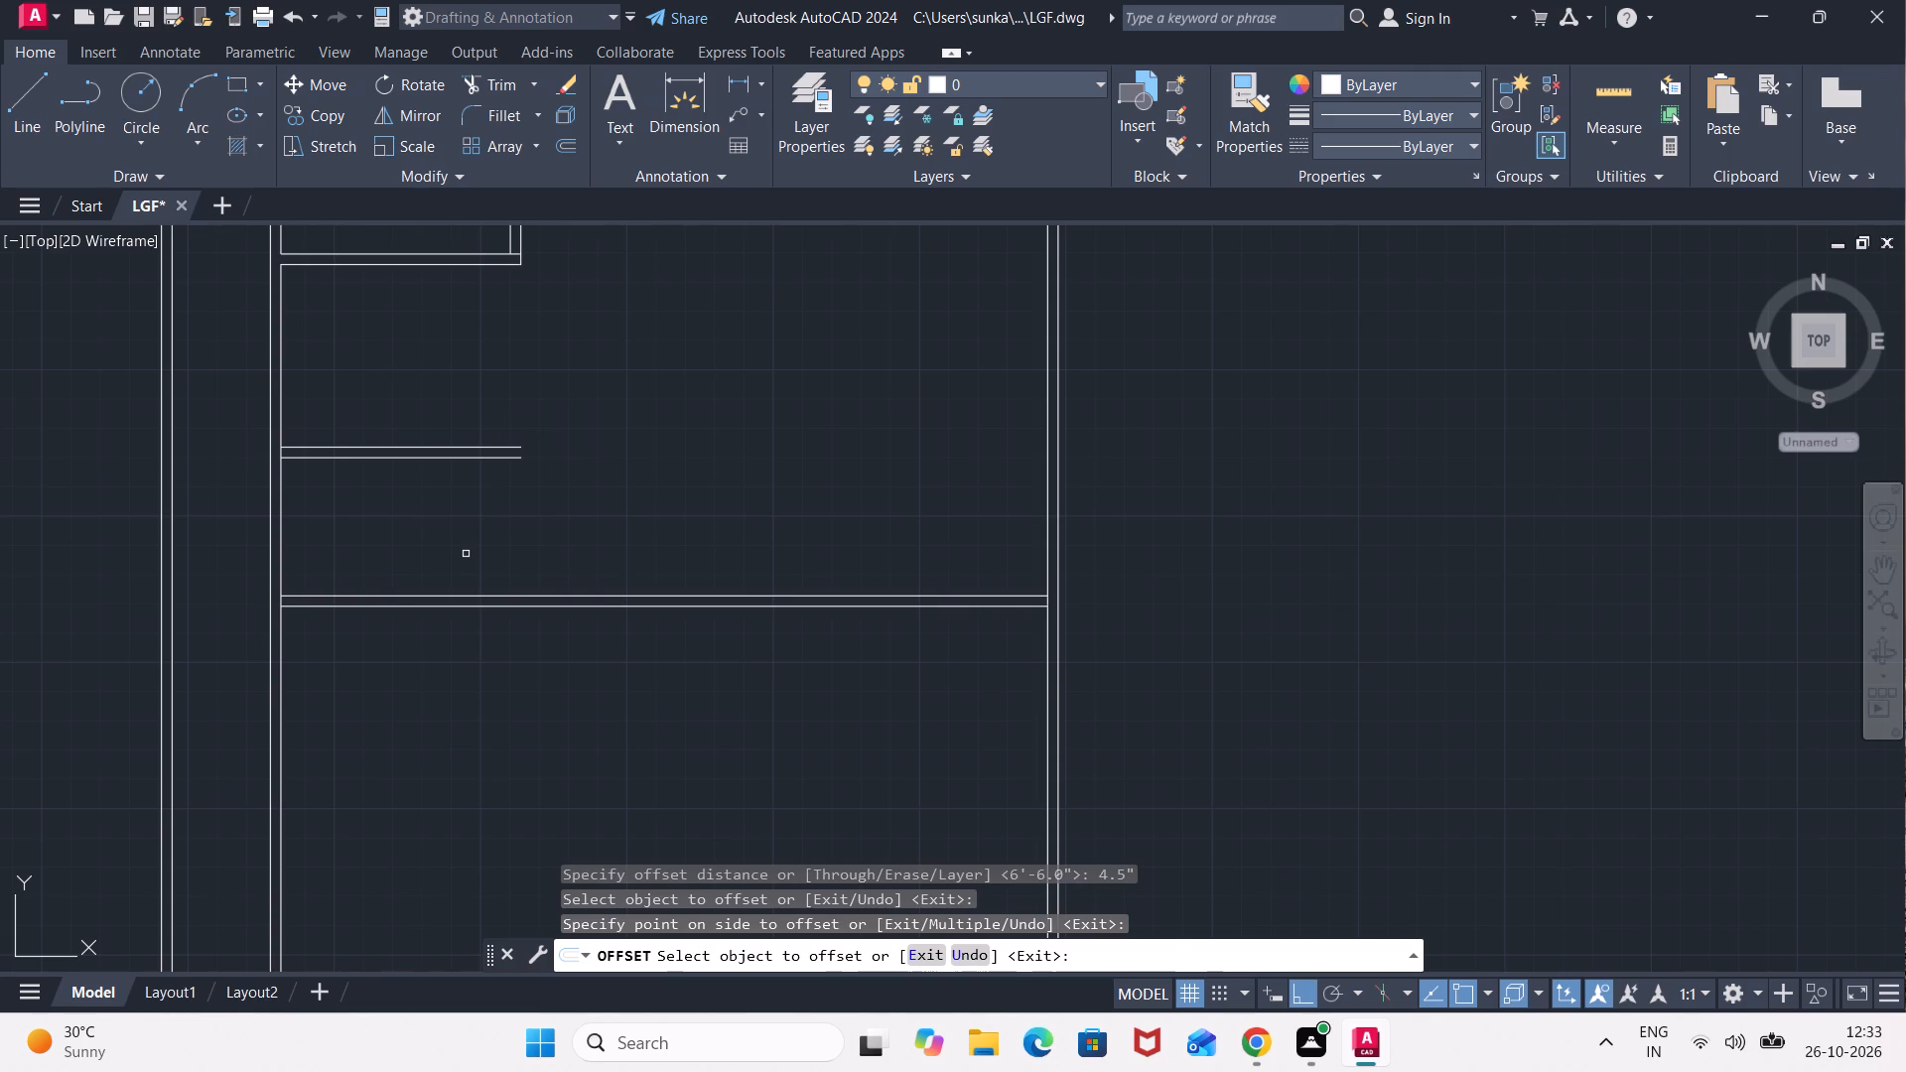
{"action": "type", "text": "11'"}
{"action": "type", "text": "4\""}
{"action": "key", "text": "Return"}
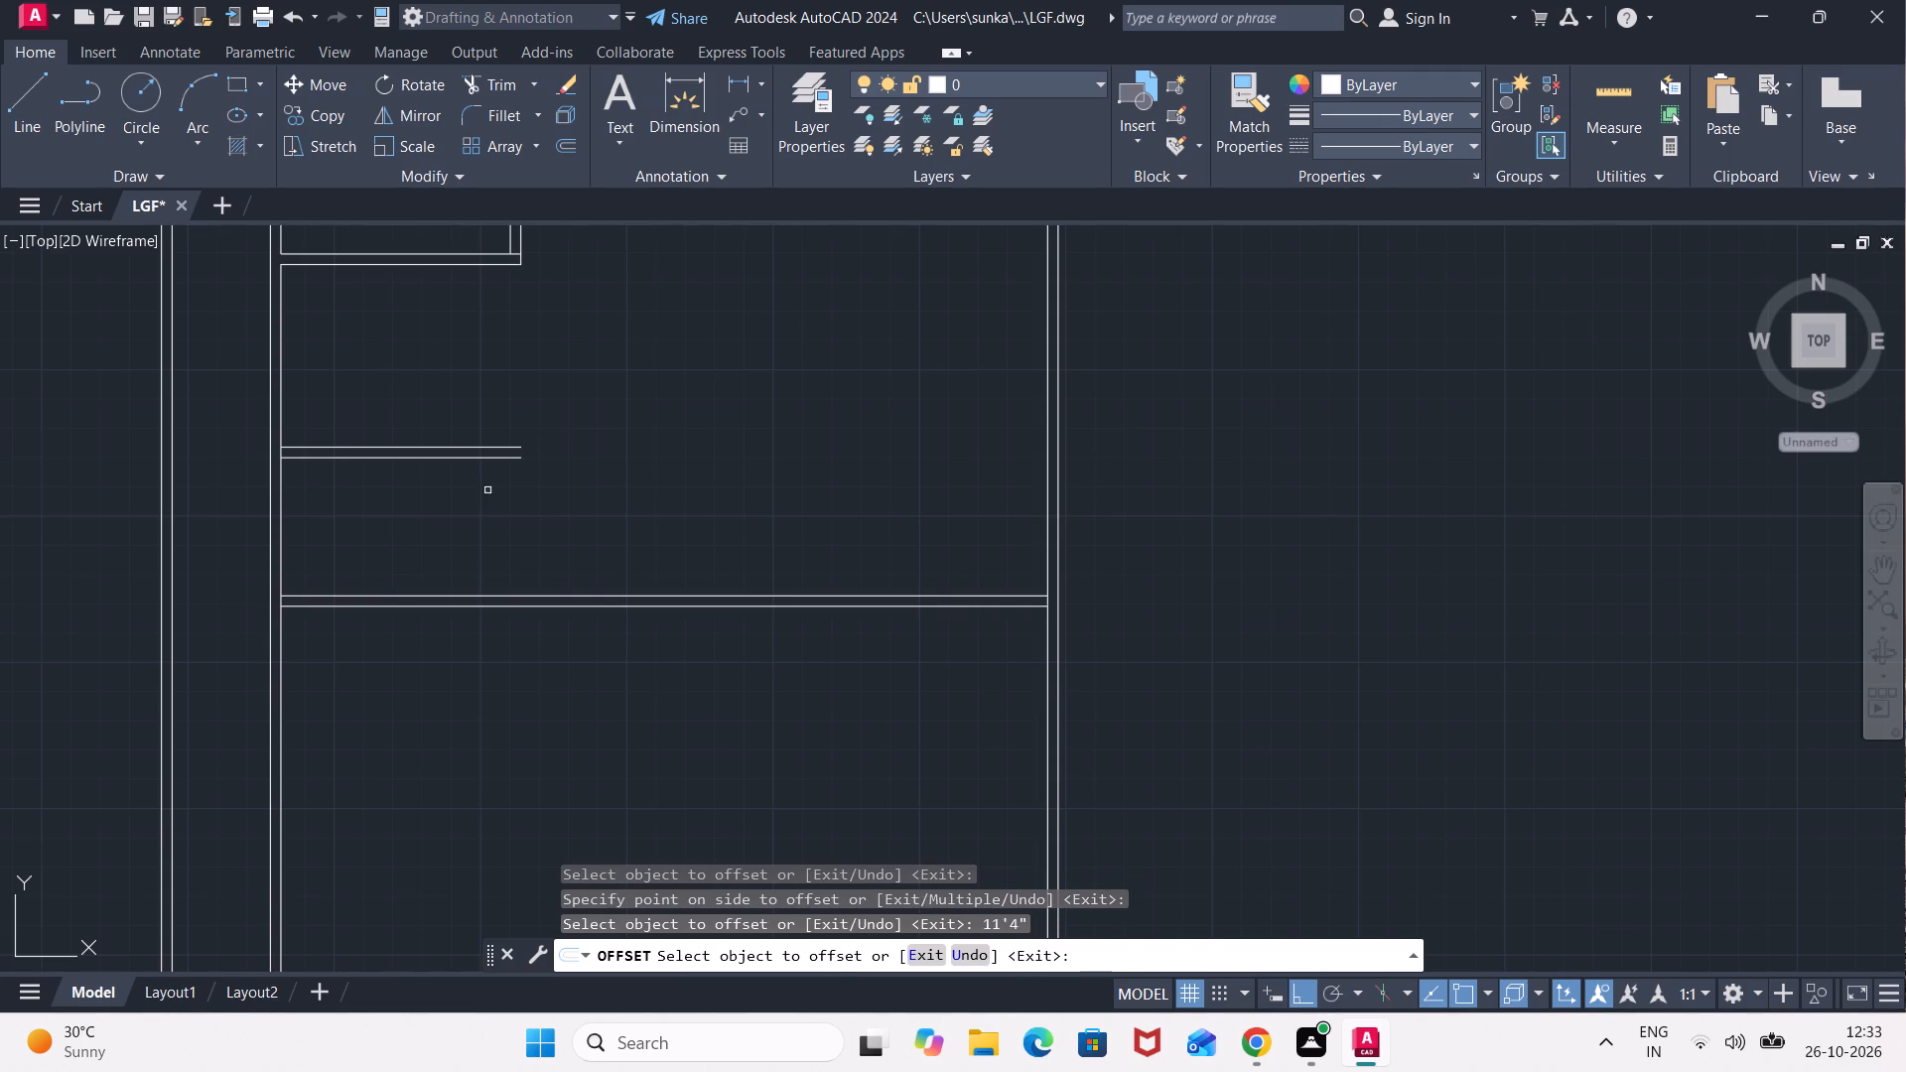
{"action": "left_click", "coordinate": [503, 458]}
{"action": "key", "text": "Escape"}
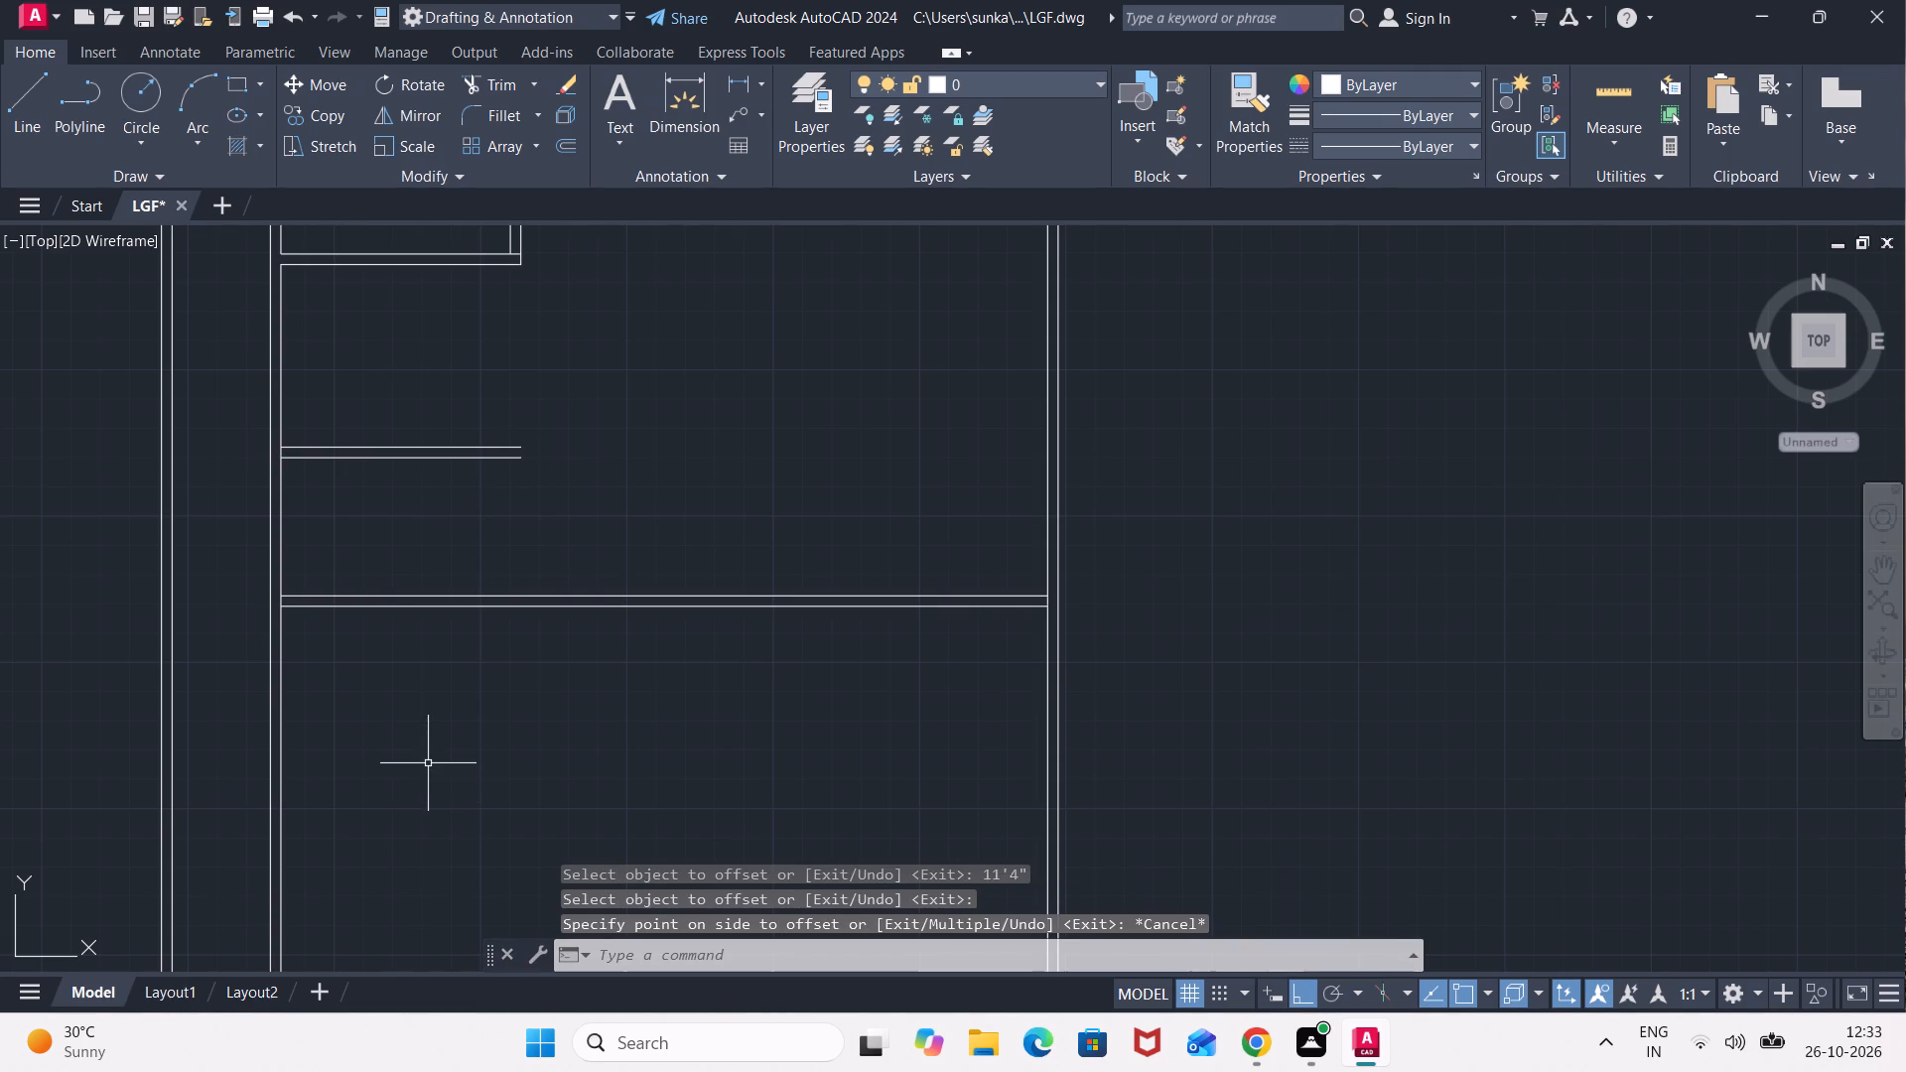
Offset the lower line of the new short wall 11'4" downward.
{"action": "key", "text": "o"}
{"action": "key", "text": "Return"}
{"action": "type", "text": "11'4\""}
{"action": "key", "text": "Return"}
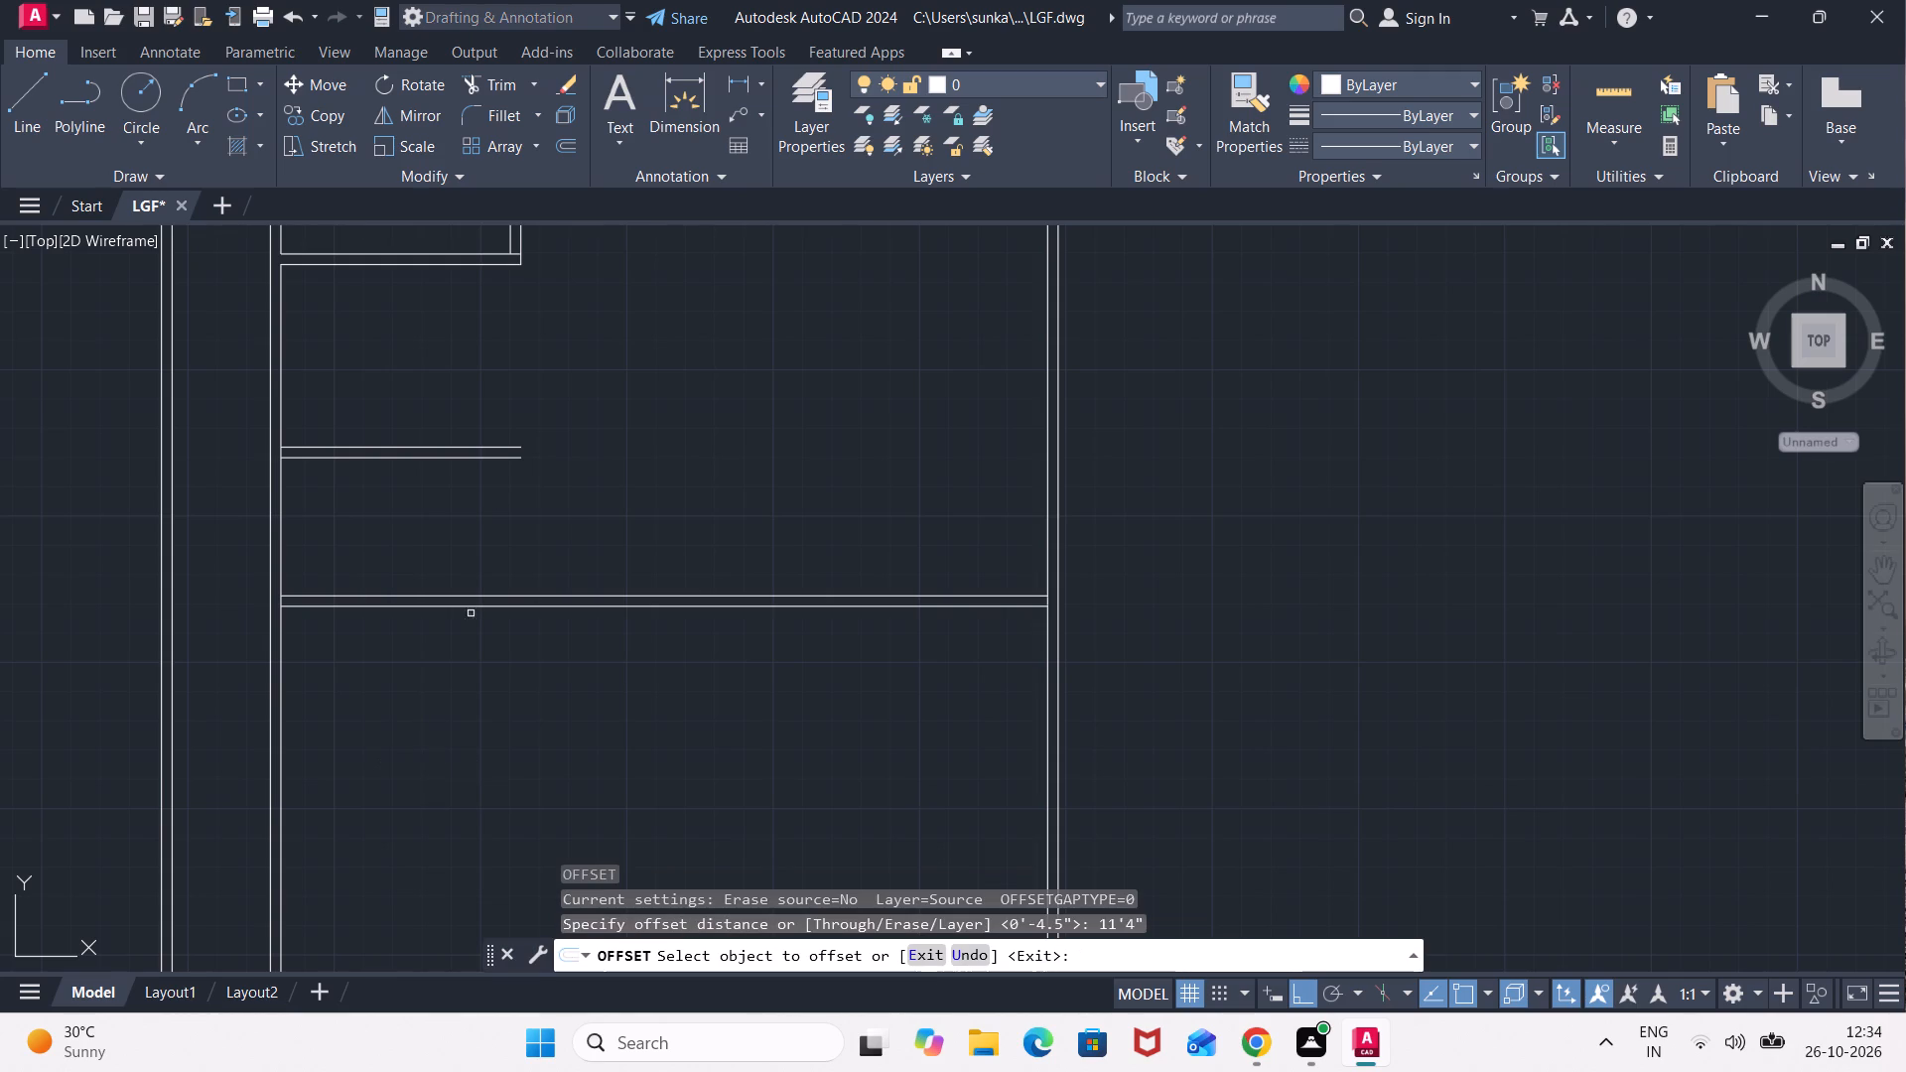
{"action": "left_click", "coordinate": [508, 459]}
{"action": "left_click", "coordinate": [502, 702]}
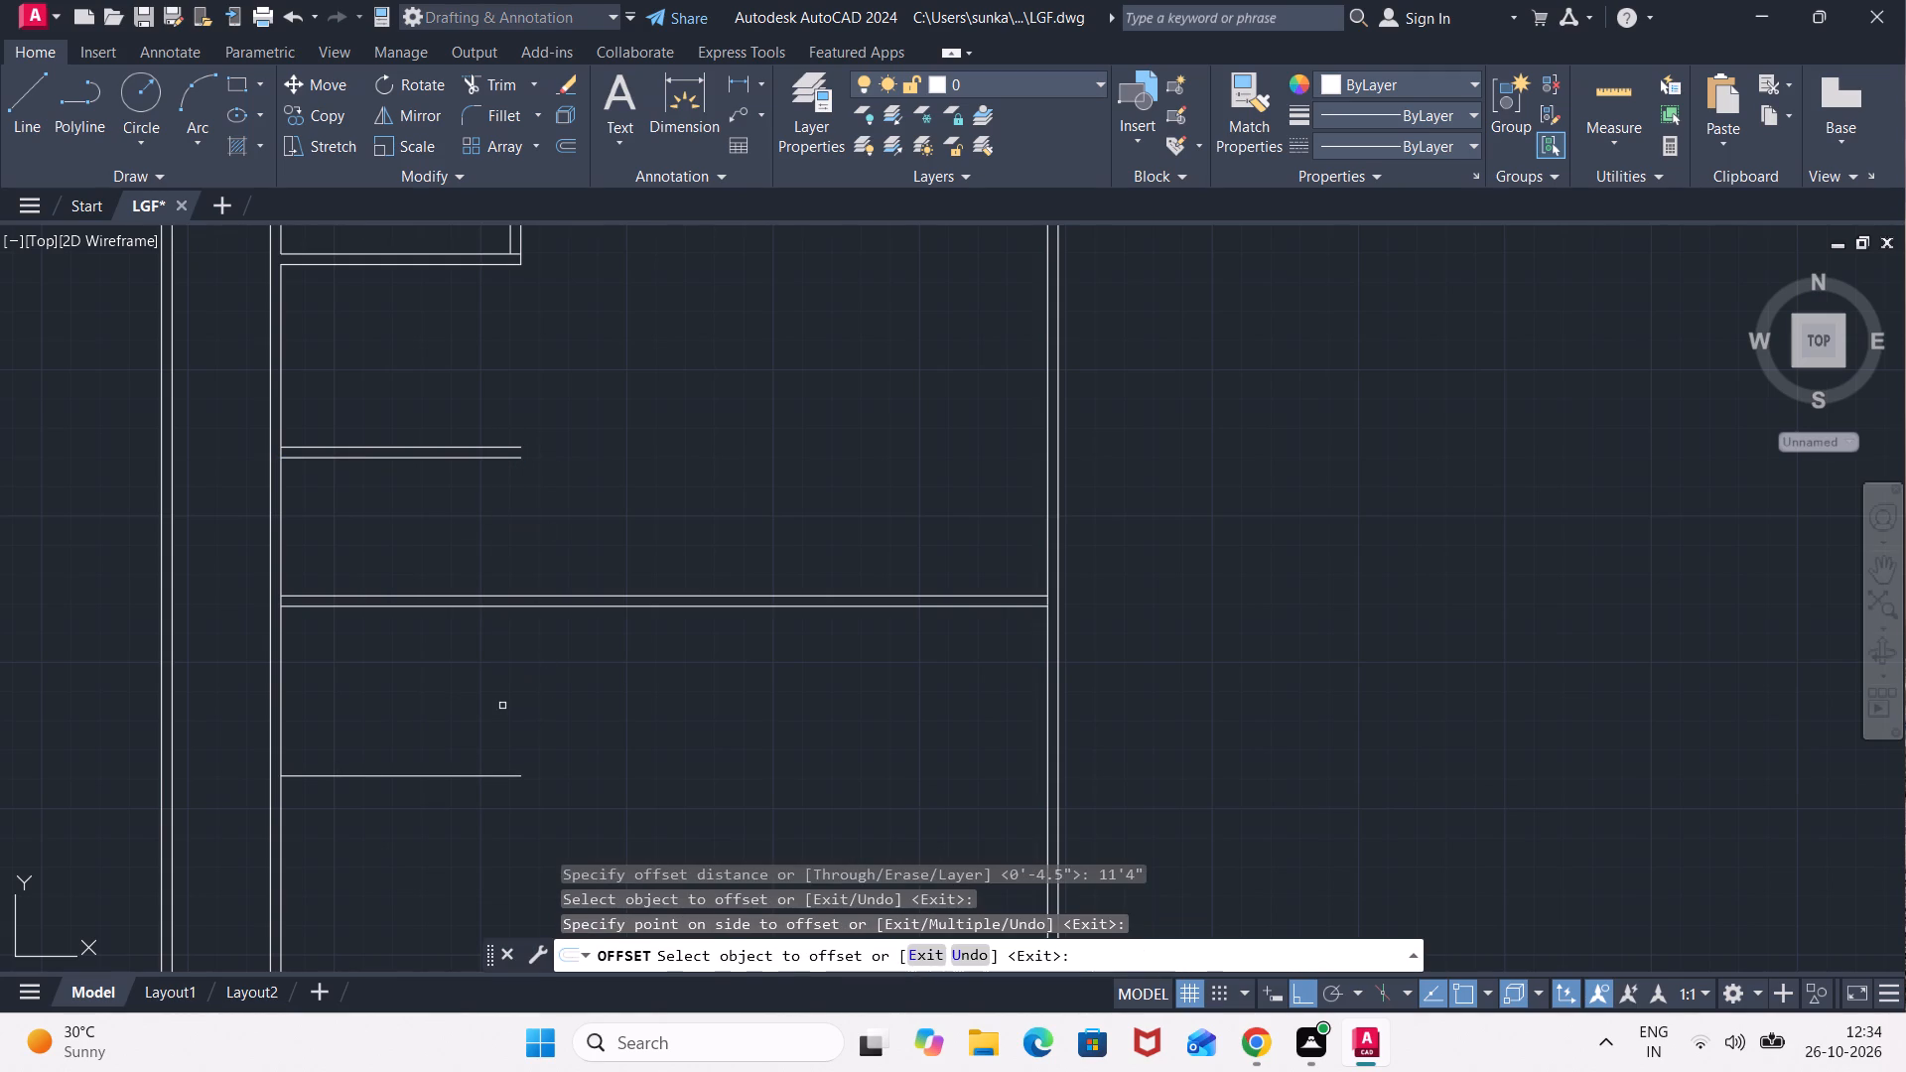
{"action": "key", "text": "space"}
Offset the lowest short horizontal line 4.5" downward to form the wall's thickness.
{"action": "key", "text": "space"}
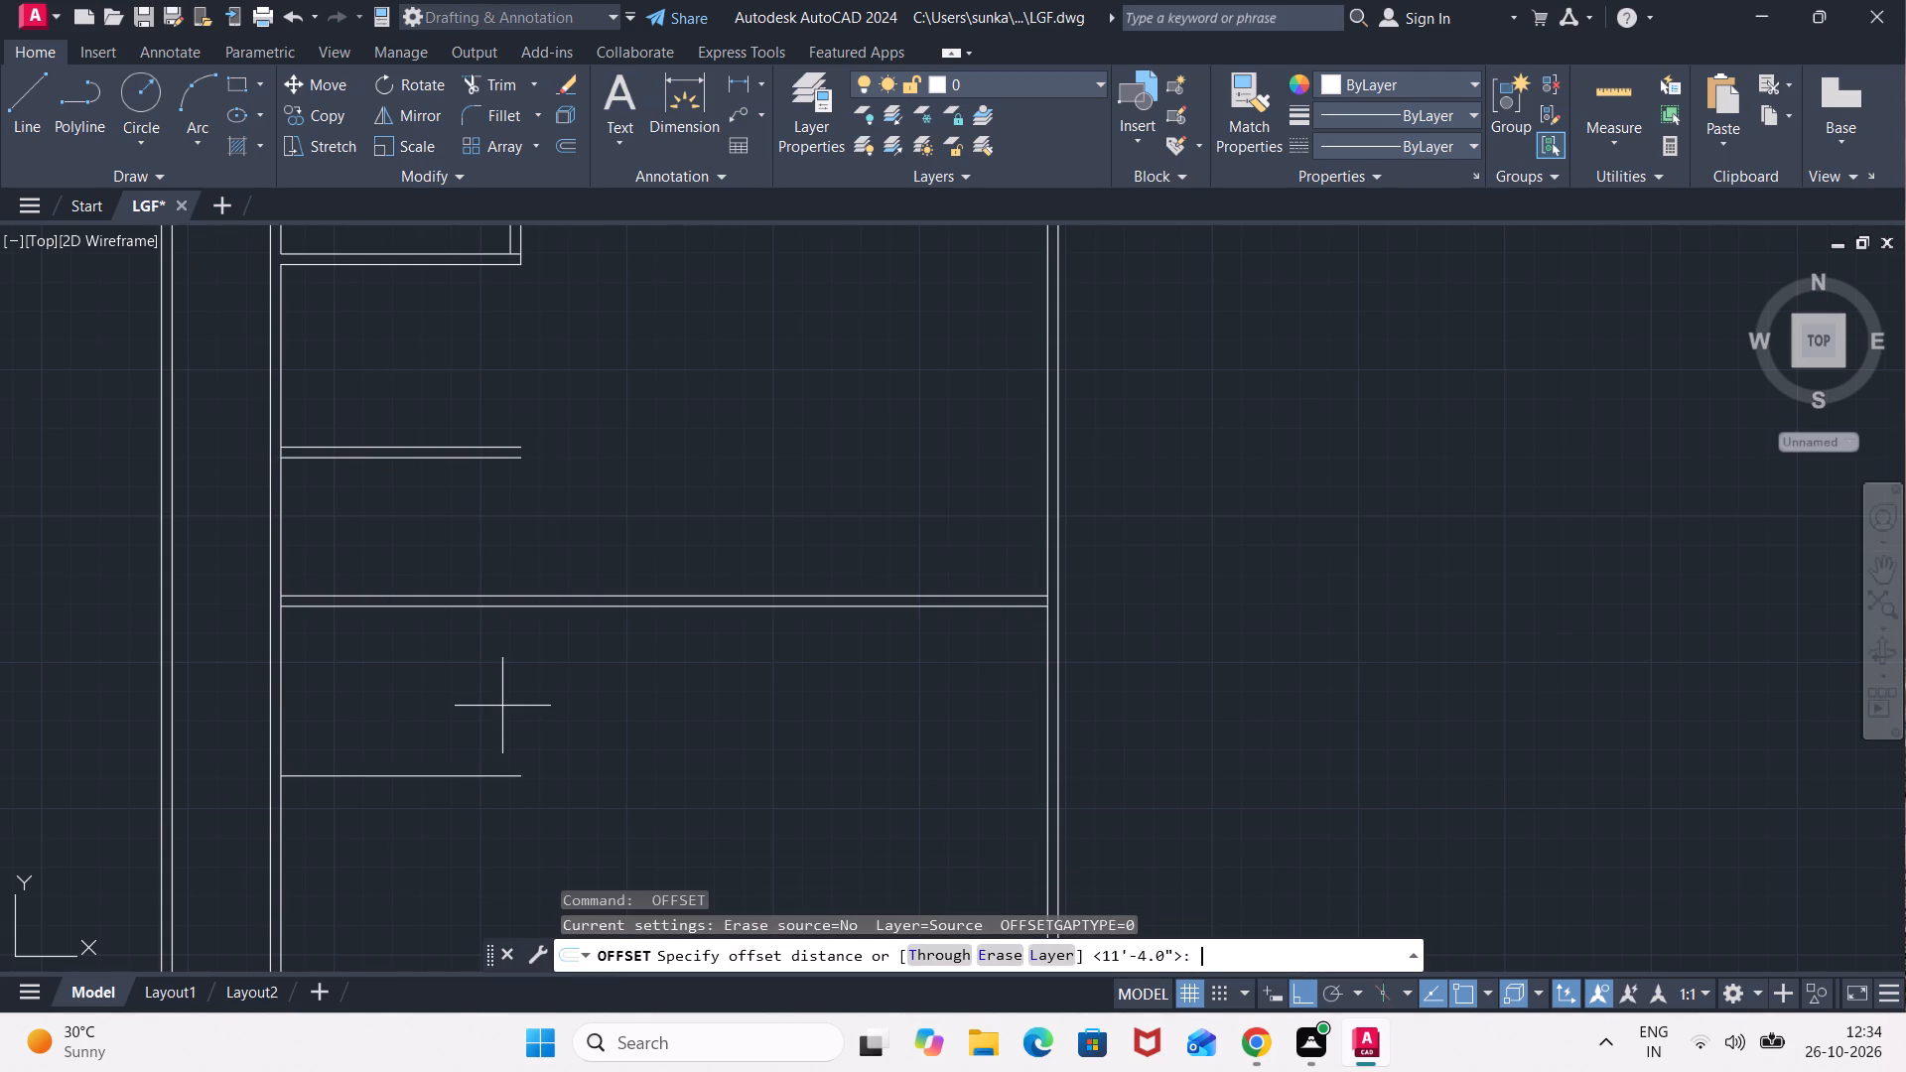
{"action": "type", "text": "4.5\""}
{"action": "key", "text": "Return"}
{"action": "left_click", "coordinate": [506, 776]}
{"action": "left_click", "coordinate": [504, 867]}
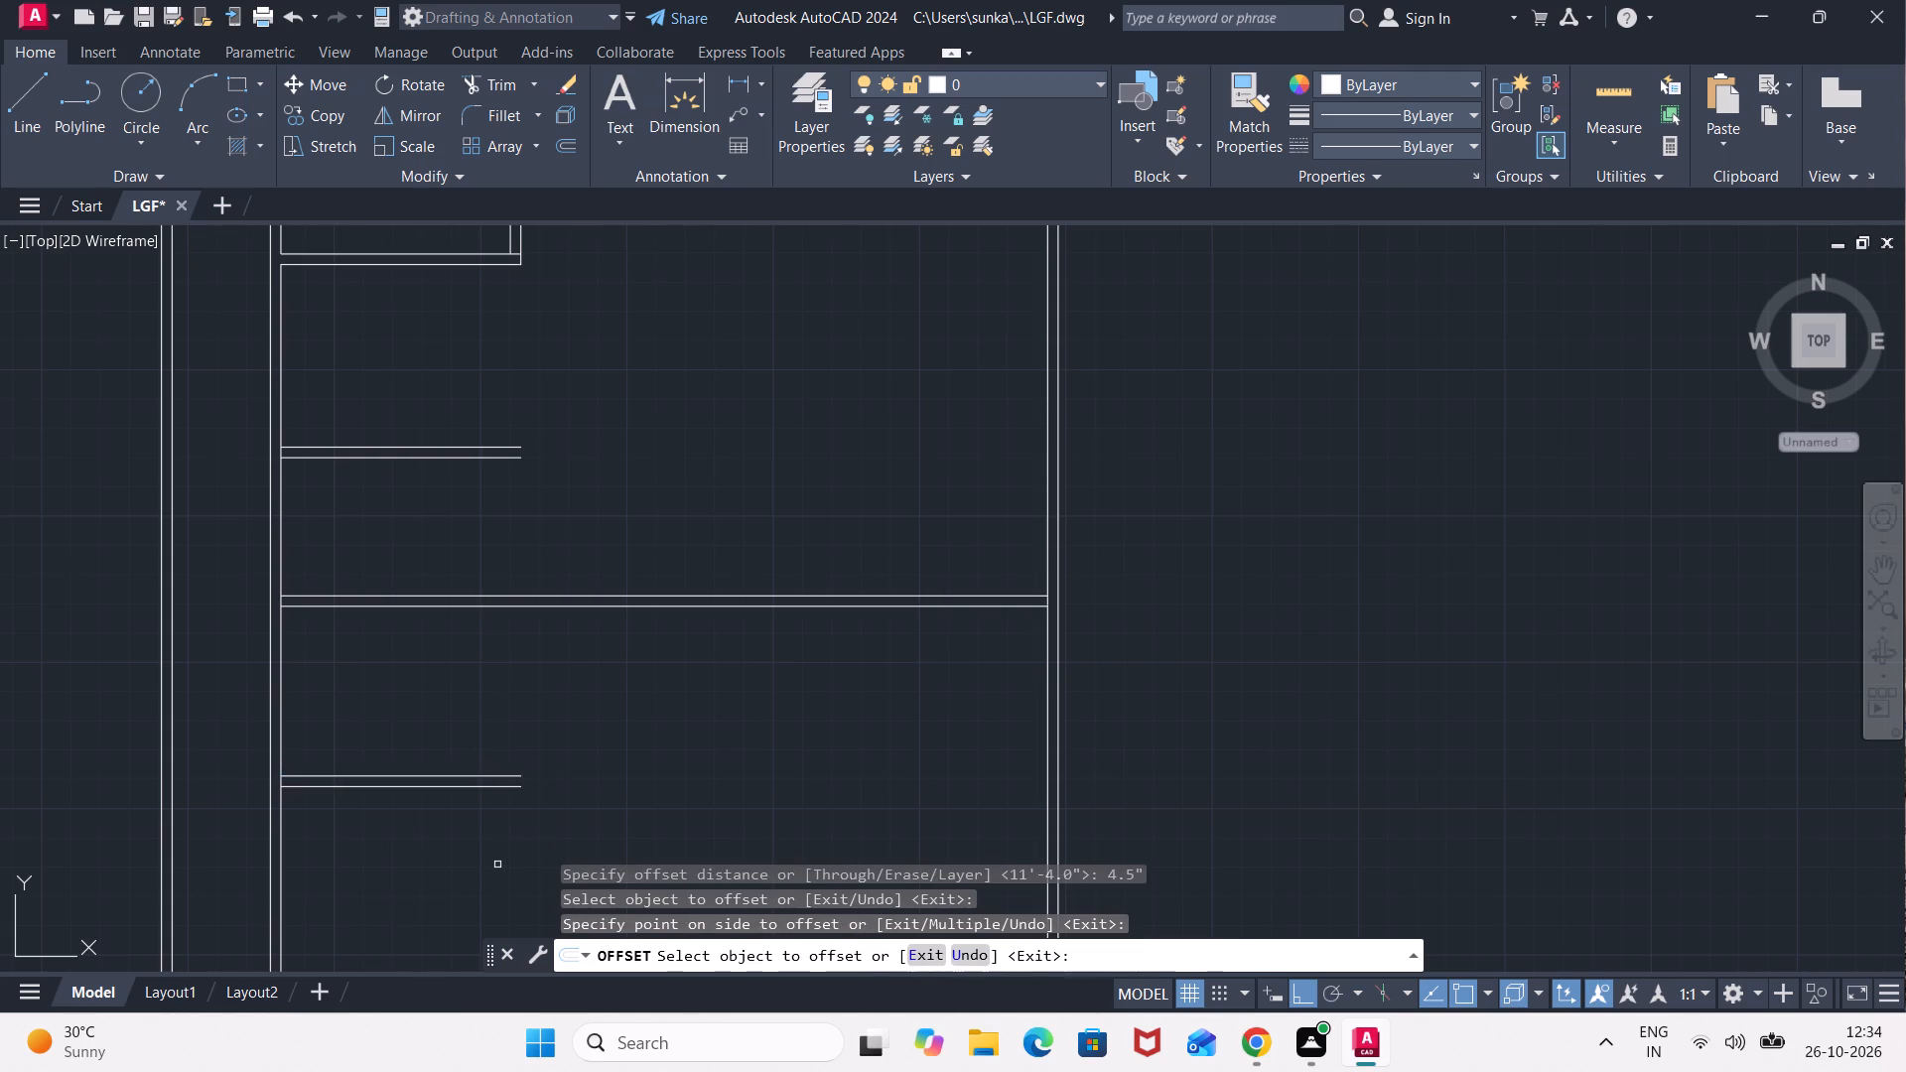
{"action": "key", "text": "Escape"}
Trim the outer wall's inner line between the two lines of the full-width horizontal wall at their junction.
{"action": "type", "text": "TR"}
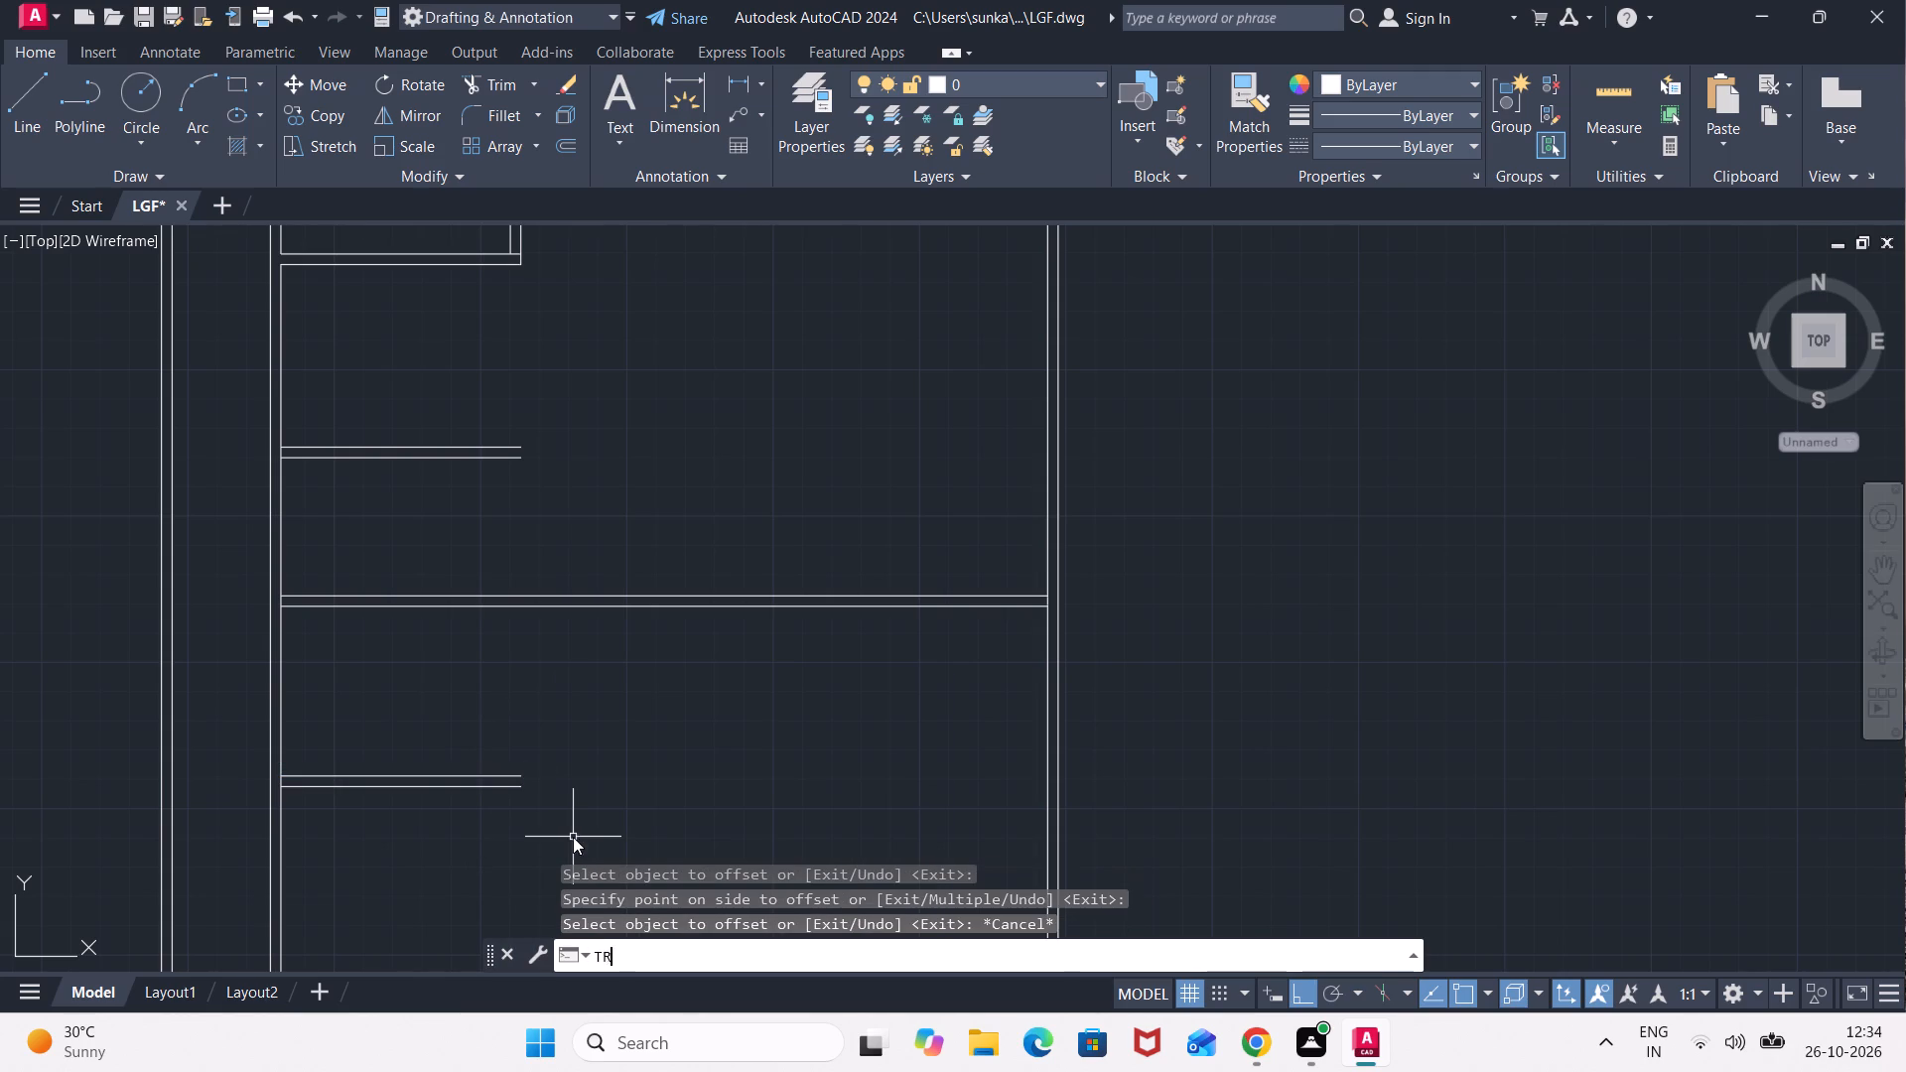
{"action": "key", "text": "Return"}
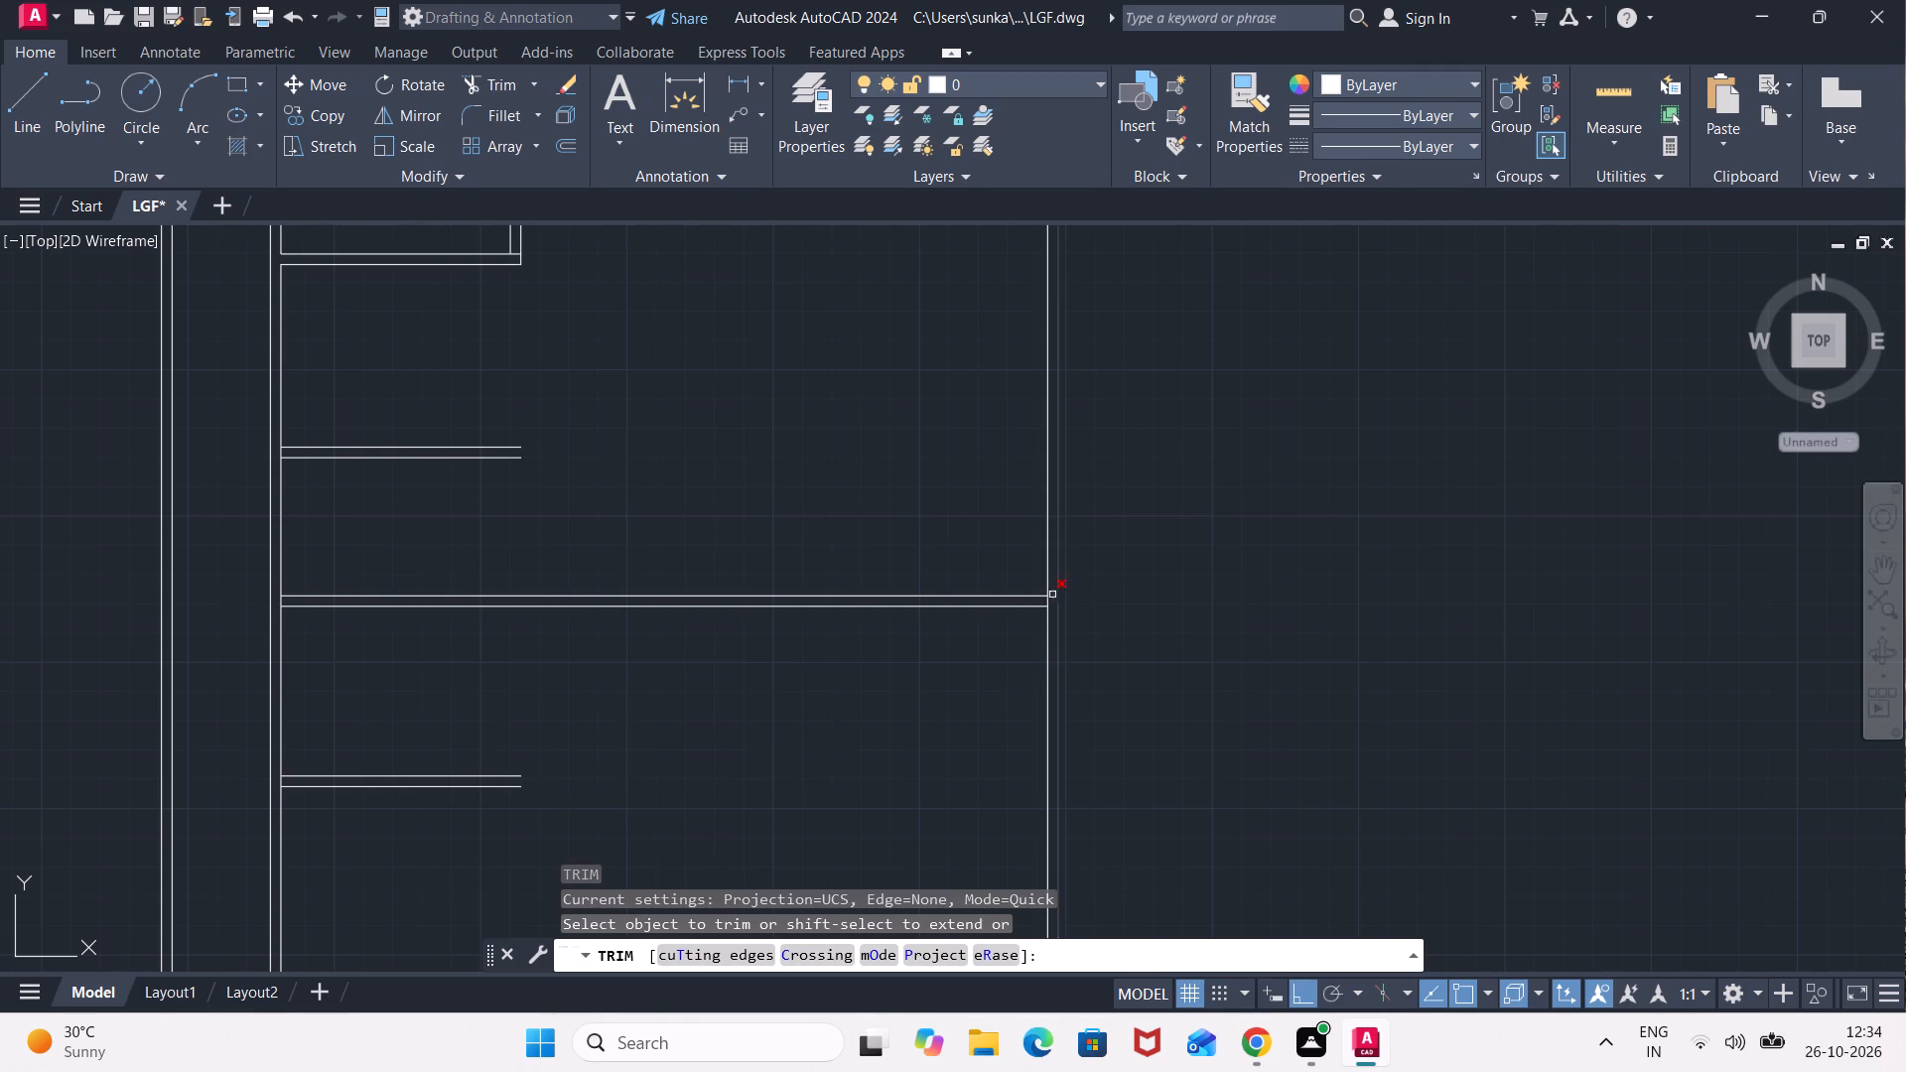
{"action": "scroll", "coordinate": [1046, 603], "scroll_direction": "up", "scroll_amount": 1}
{"action": "left_click", "coordinate": [1049, 601]}
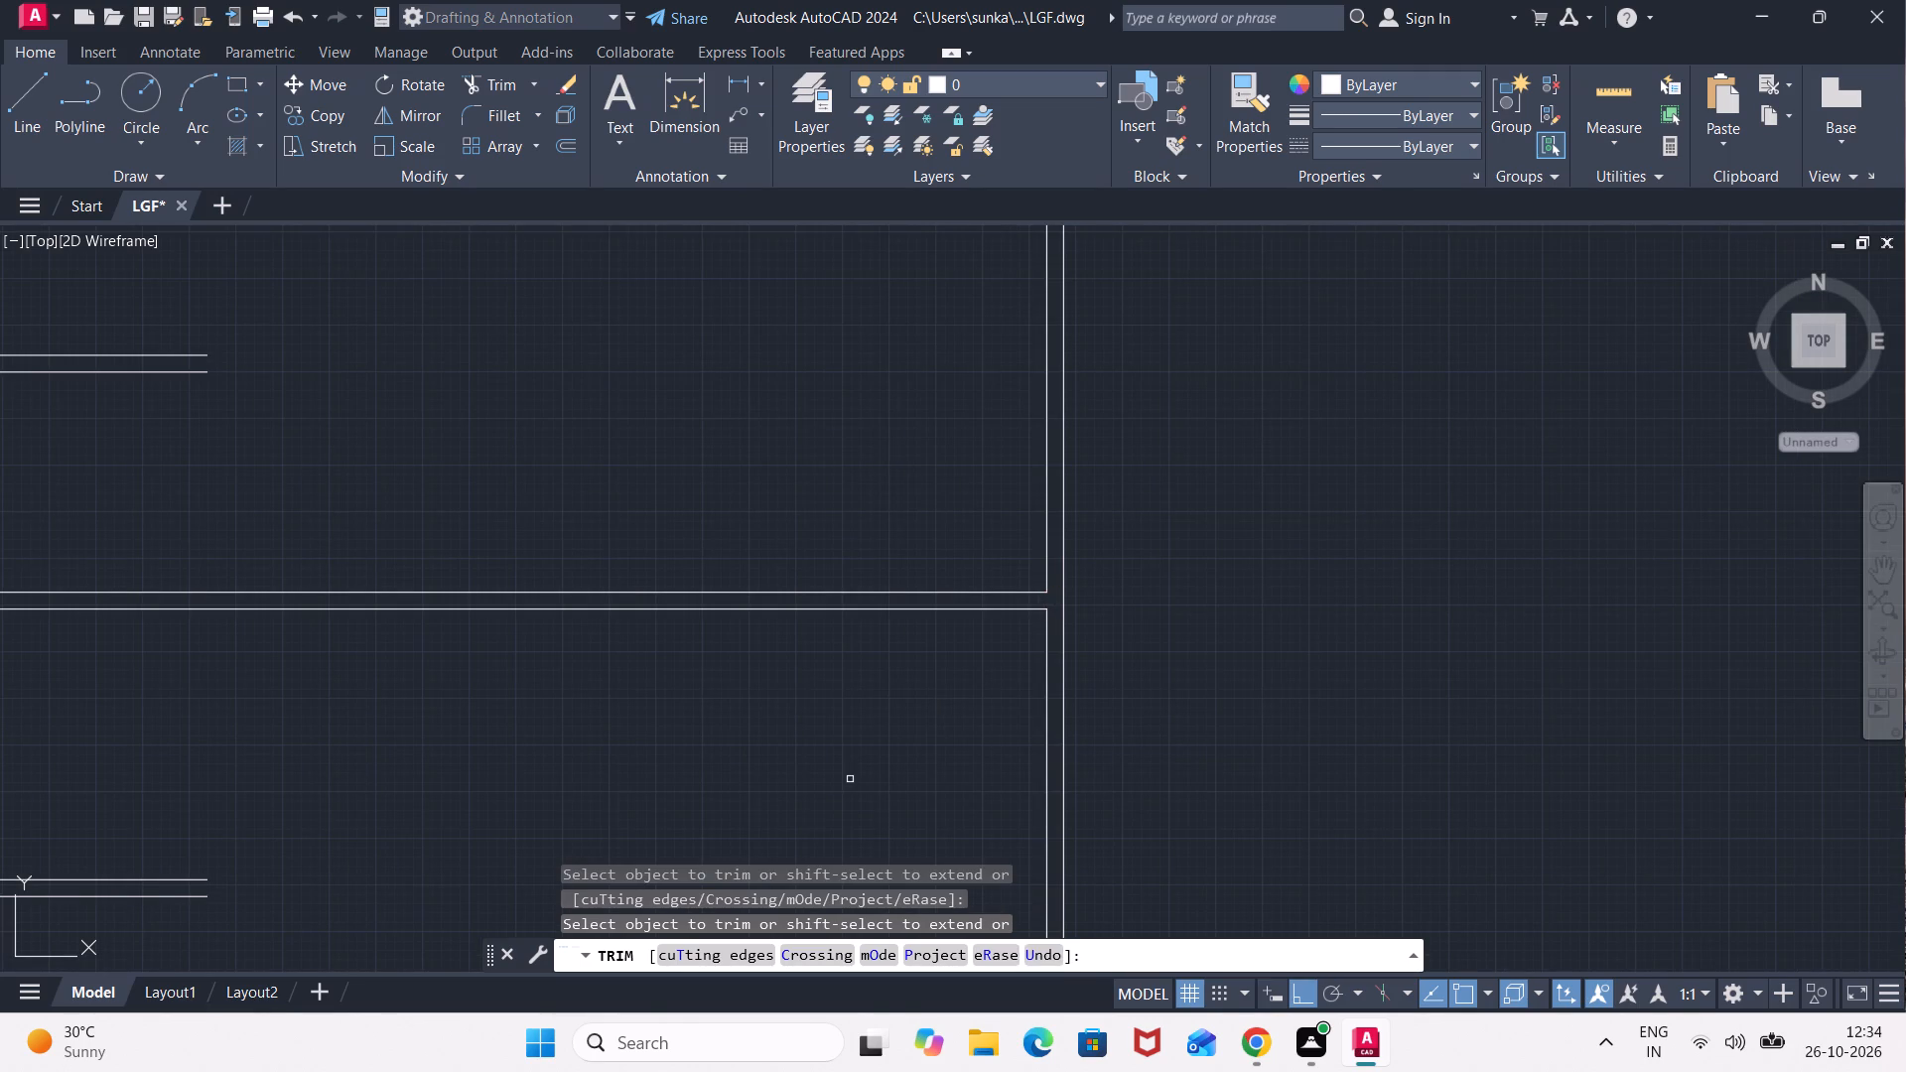
{"action": "key", "text": "Escape"}
Trim the narrow strip's vertical wall line between the paired lines of both short horizontal walls.
{"action": "scroll", "coordinate": [837, 794], "scroll_direction": "down", "scroll_amount": 2}
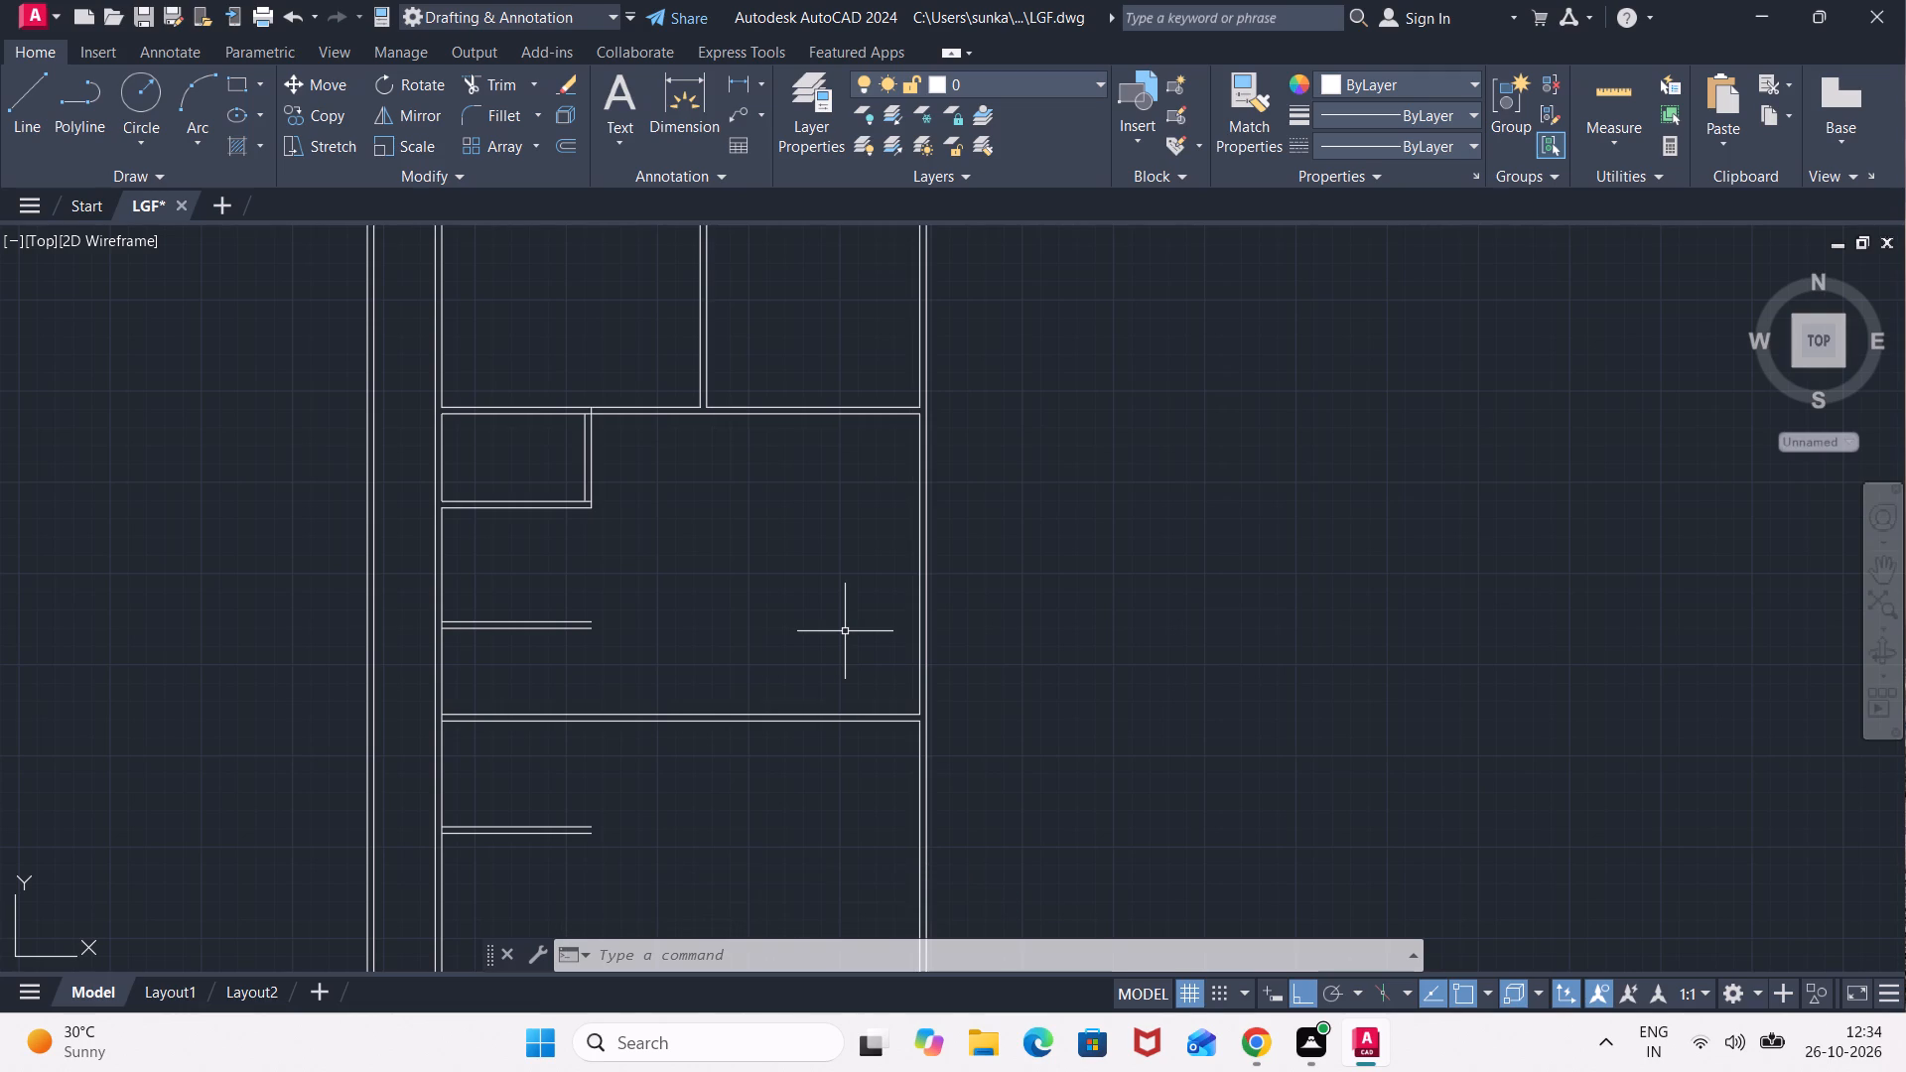
{"action": "middle_click_drag", "start_coordinate": [640, 778], "coordinate": [528, 514]}
{"action": "scroll", "coordinate": [602, 783], "scroll_direction": "down", "scroll_amount": 2}
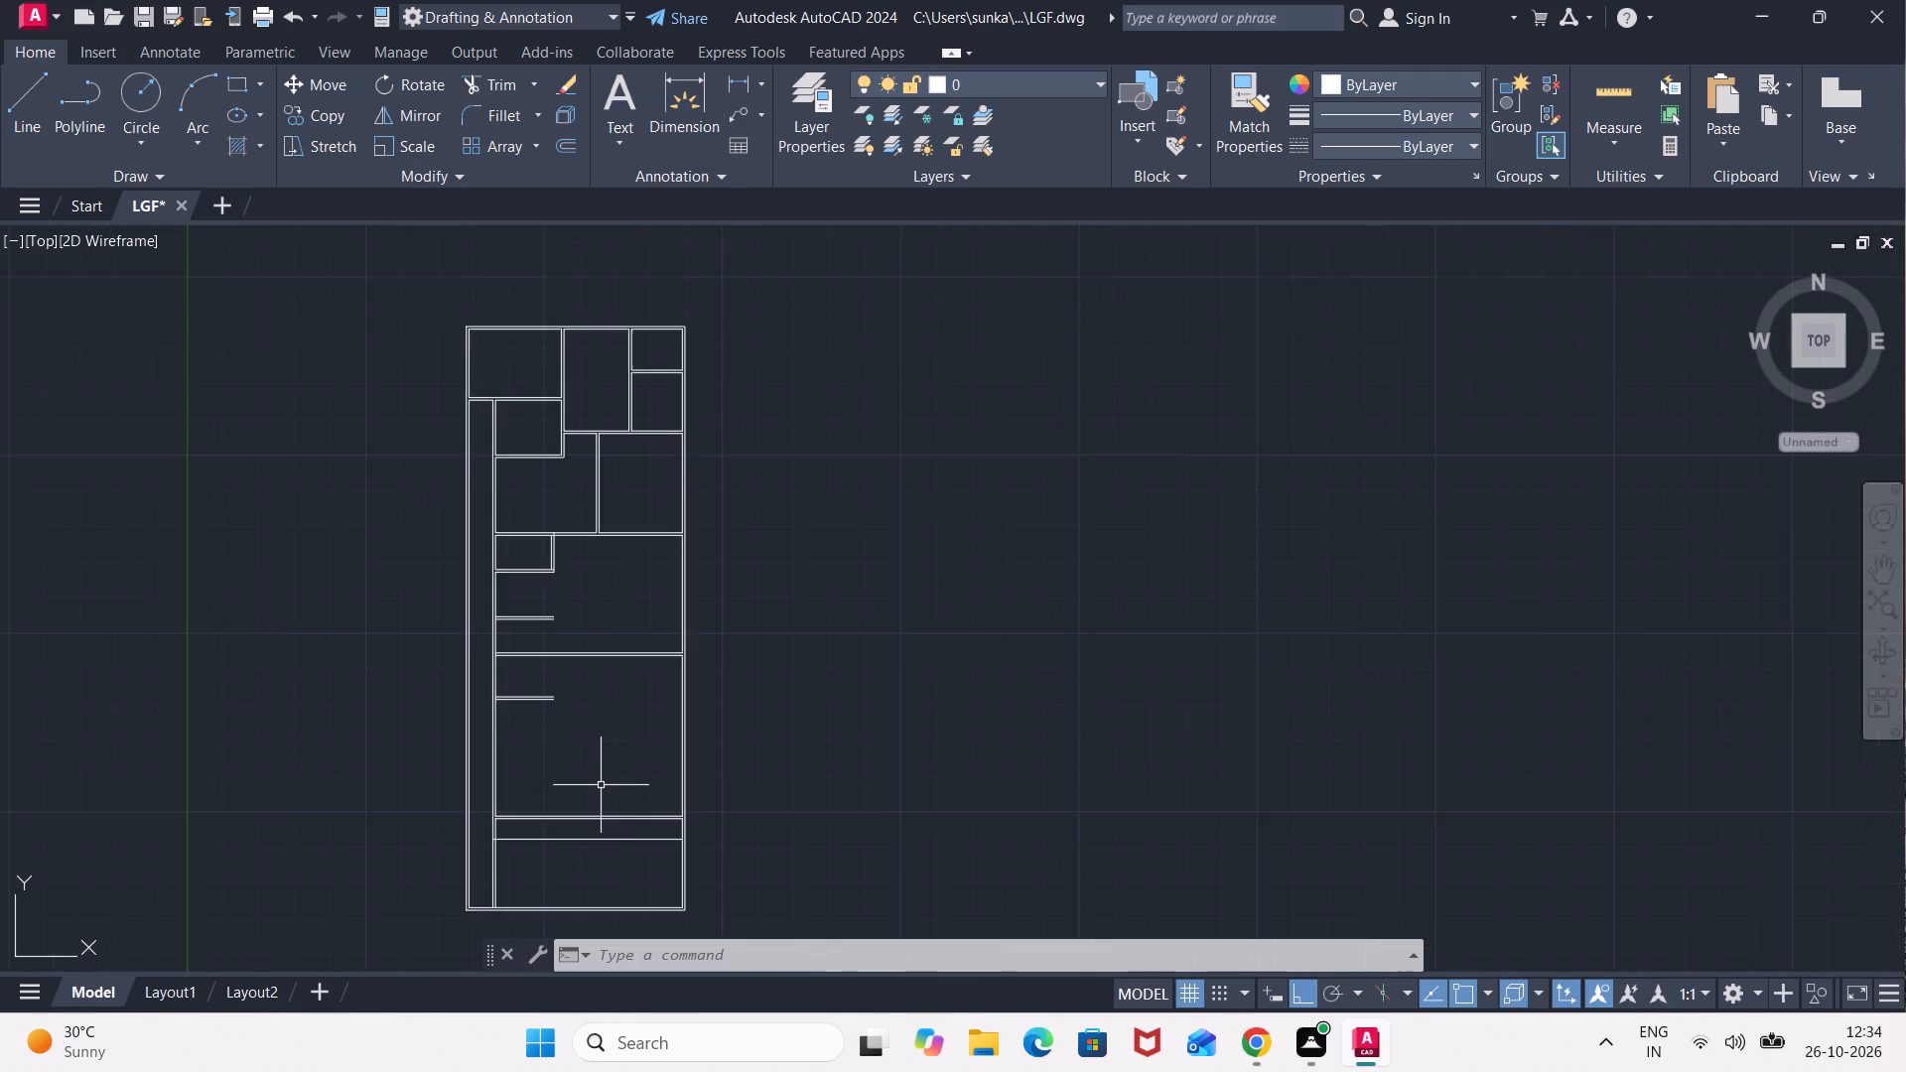
{"action": "scroll", "coordinate": [601, 785], "scroll_direction": "up", "scroll_amount": 2}
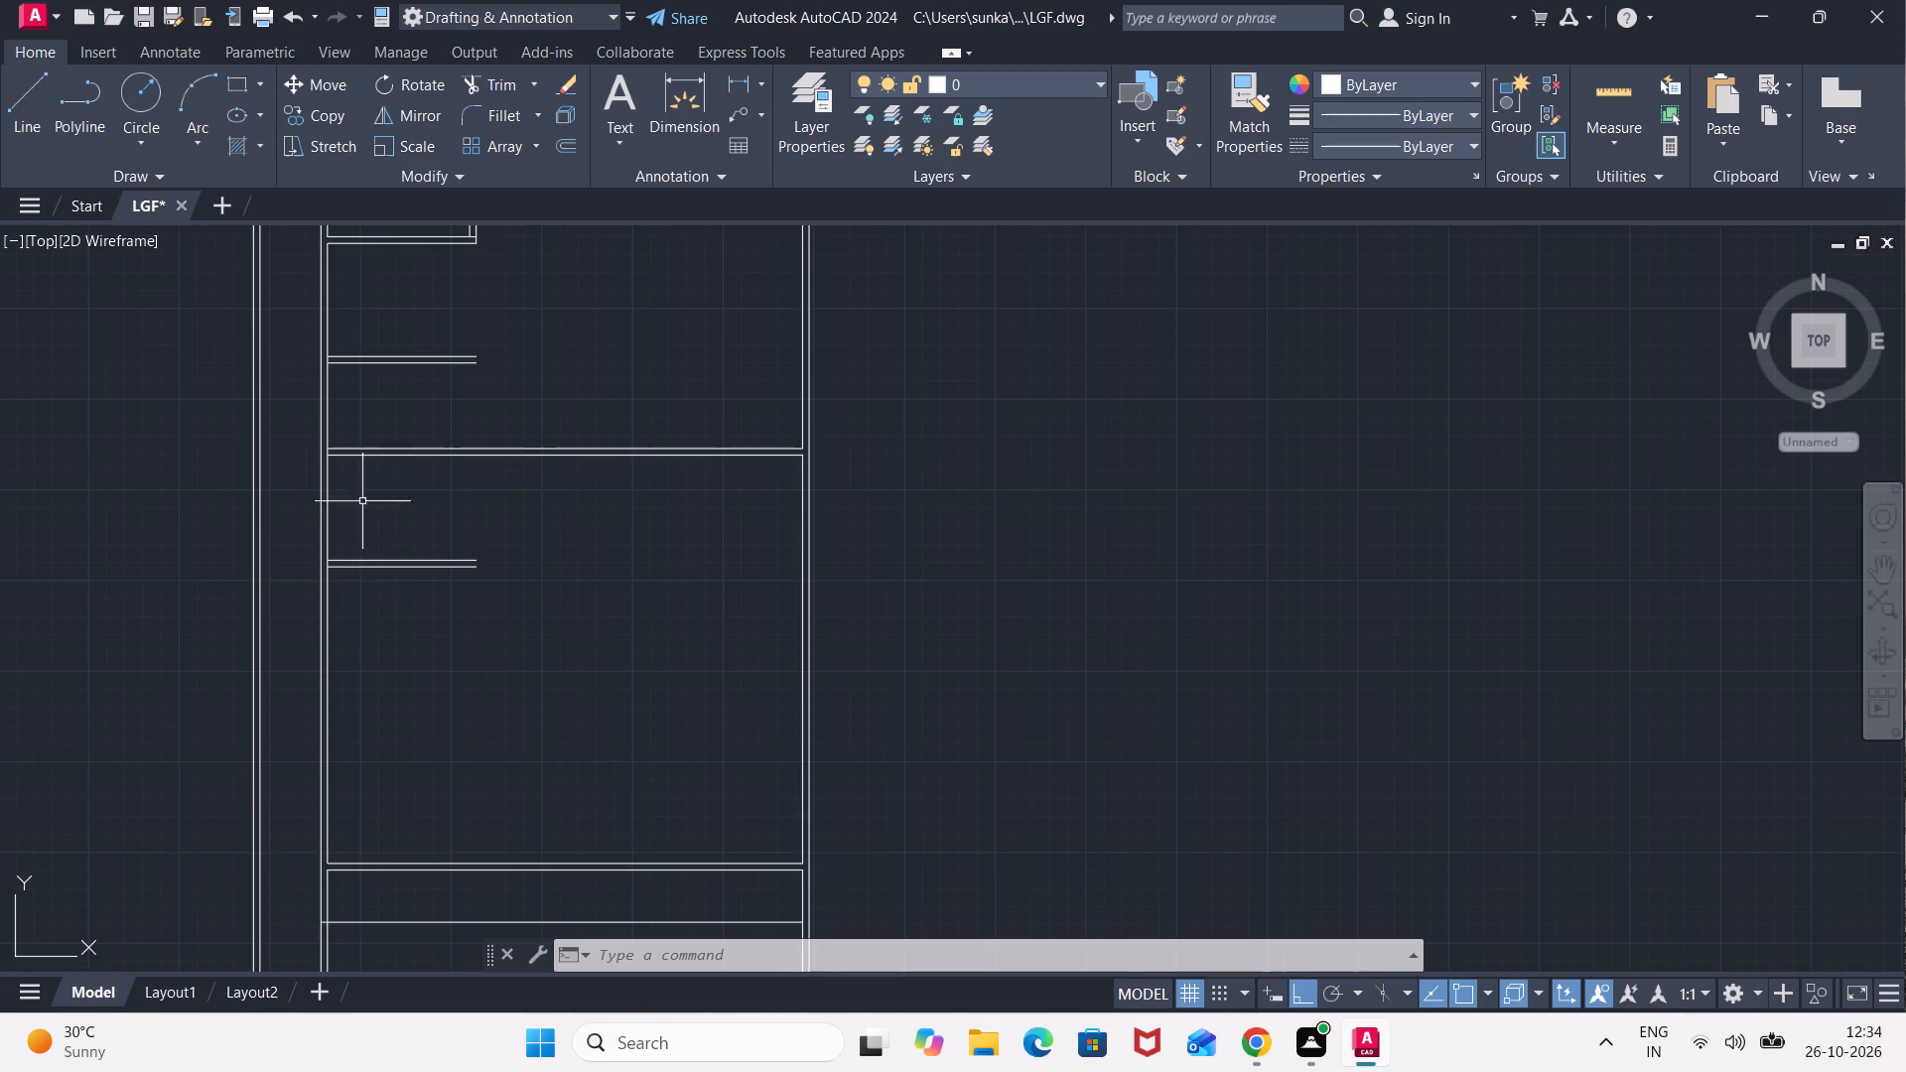
{"action": "scroll", "coordinate": [357, 409], "scroll_direction": "up", "scroll_amount": 2}
{"action": "type", "text": "TR"}
{"action": "key", "text": "Return"}
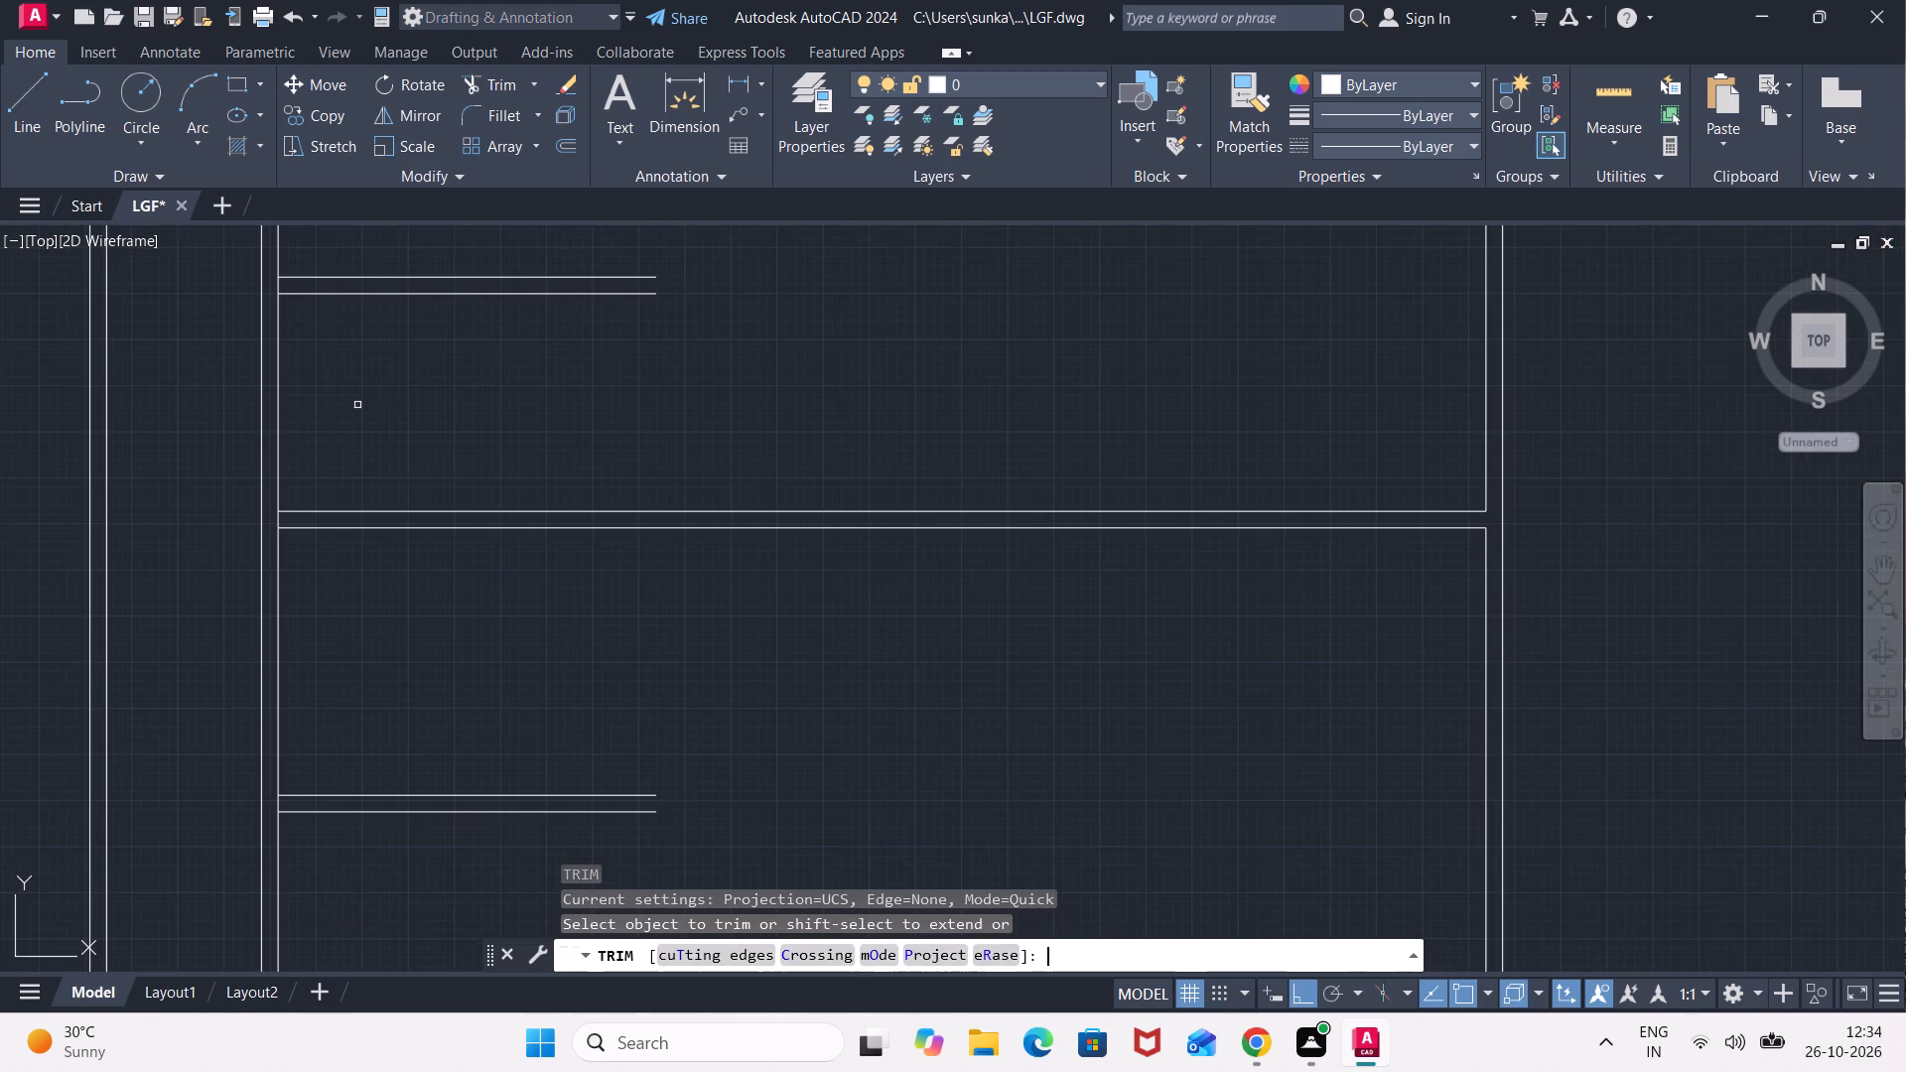
{"action": "left_click", "coordinate": [279, 805]}
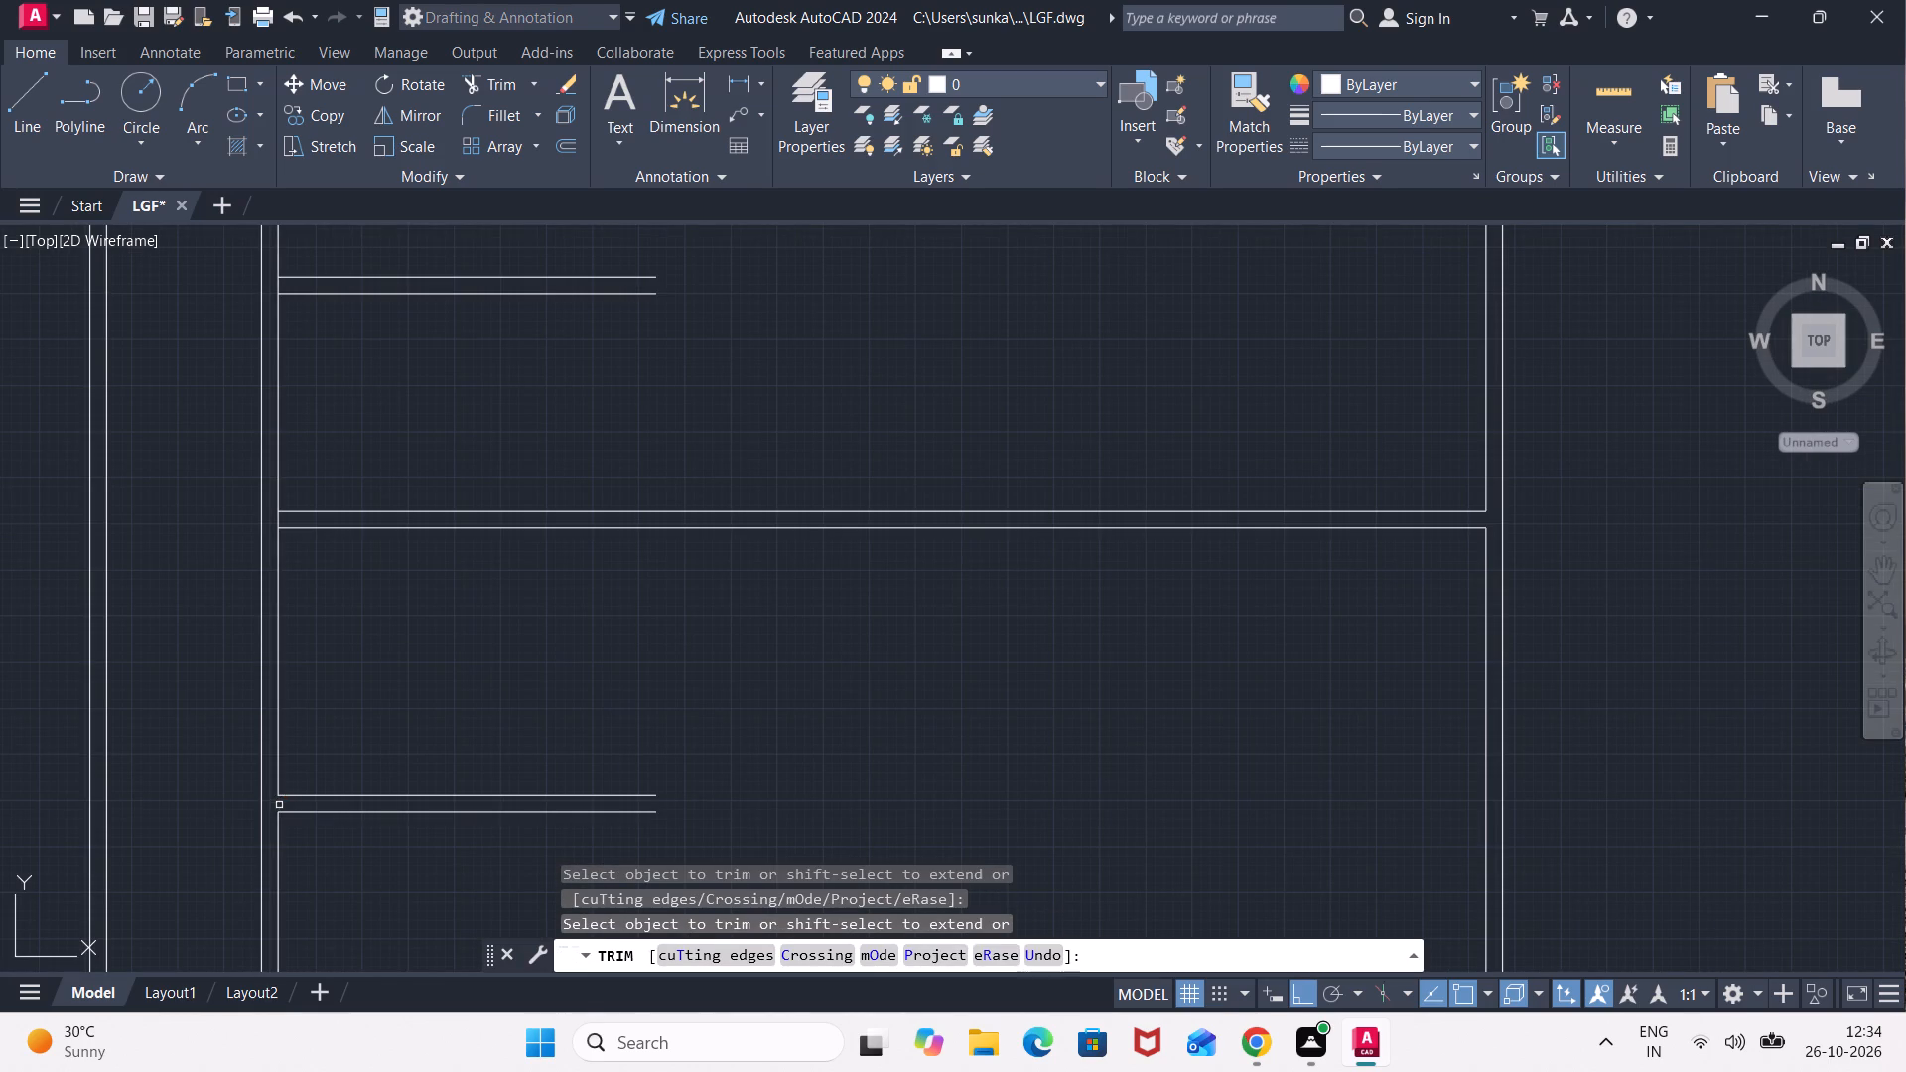
{"action": "scroll", "coordinate": [382, 649], "scroll_direction": "down", "scroll_amount": 2}
{"action": "middle_click_drag", "start_coordinate": [382, 649], "coordinate": [280, 565]}
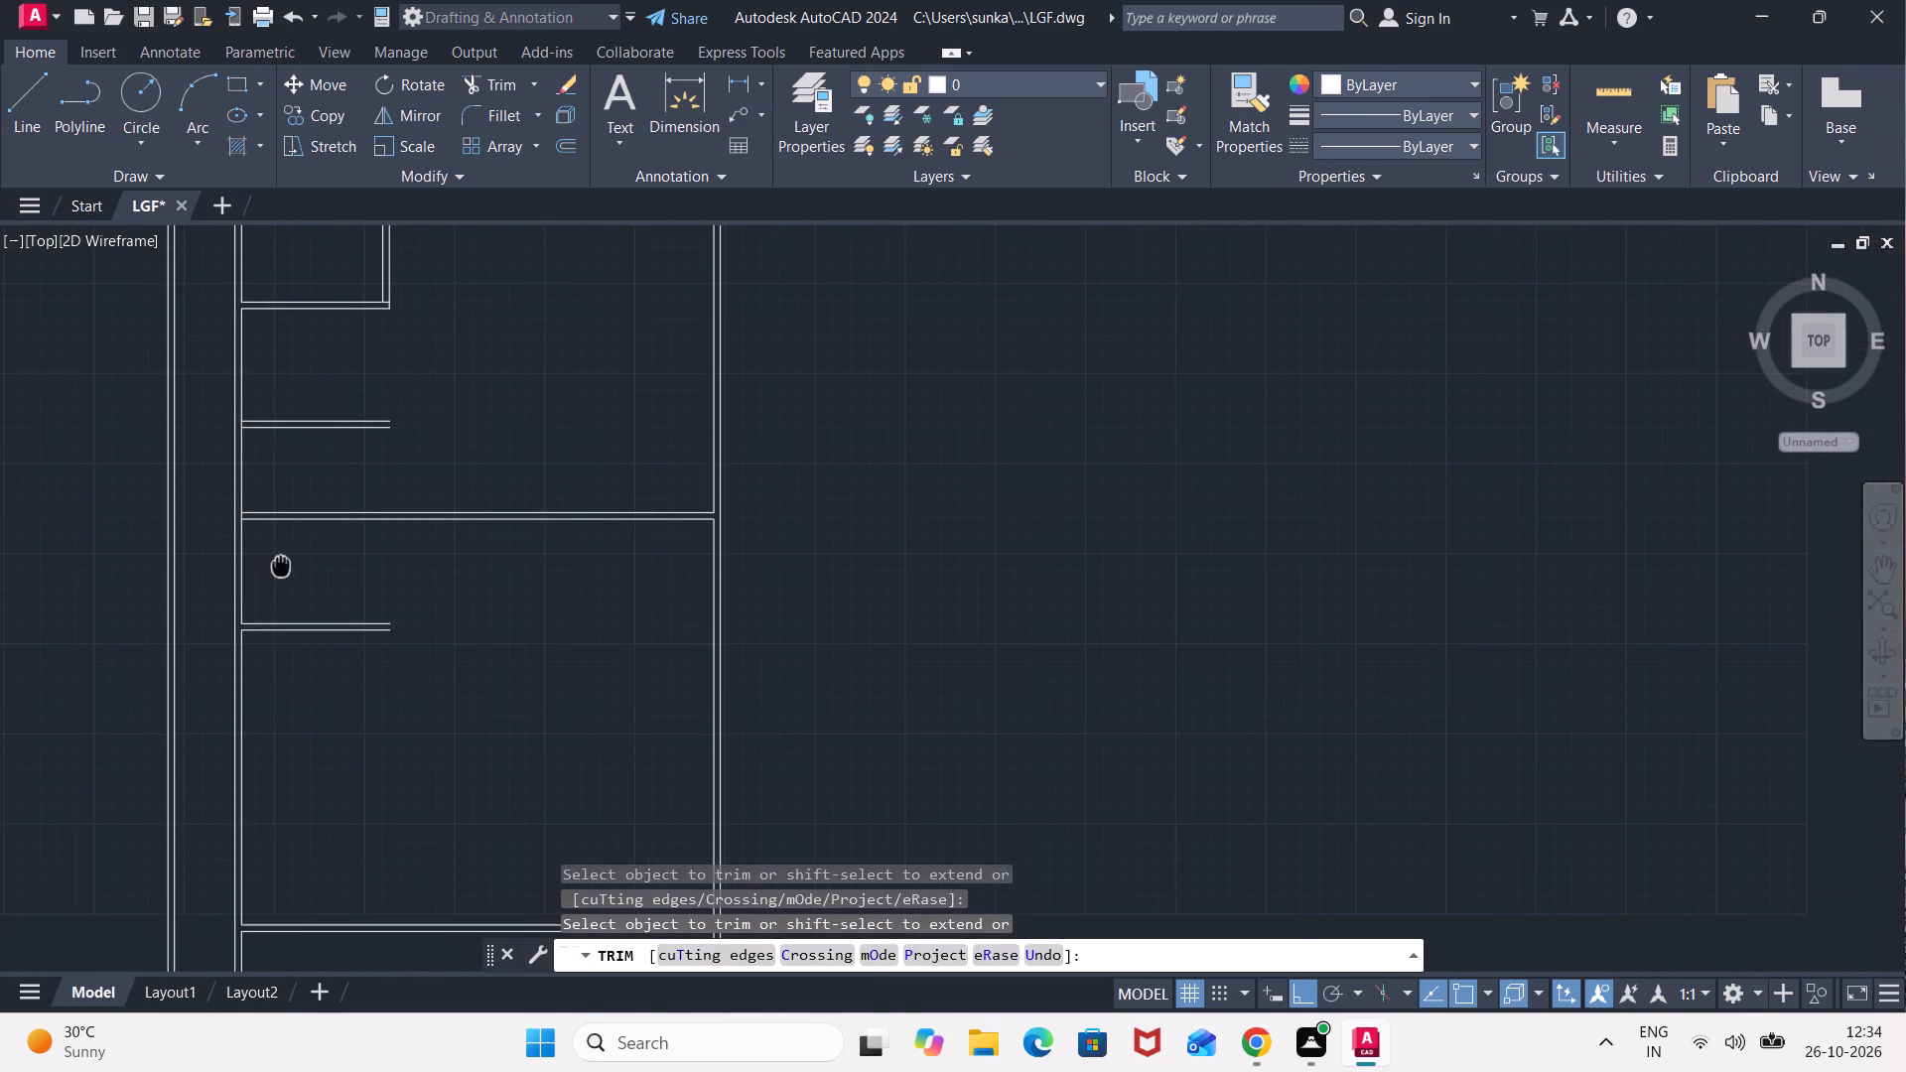
{"action": "middle_click_drag", "start_coordinate": [280, 565], "coordinate": [448, 703]}
{"action": "middle_click_drag", "start_coordinate": [435, 505], "coordinate": [440, 528]}
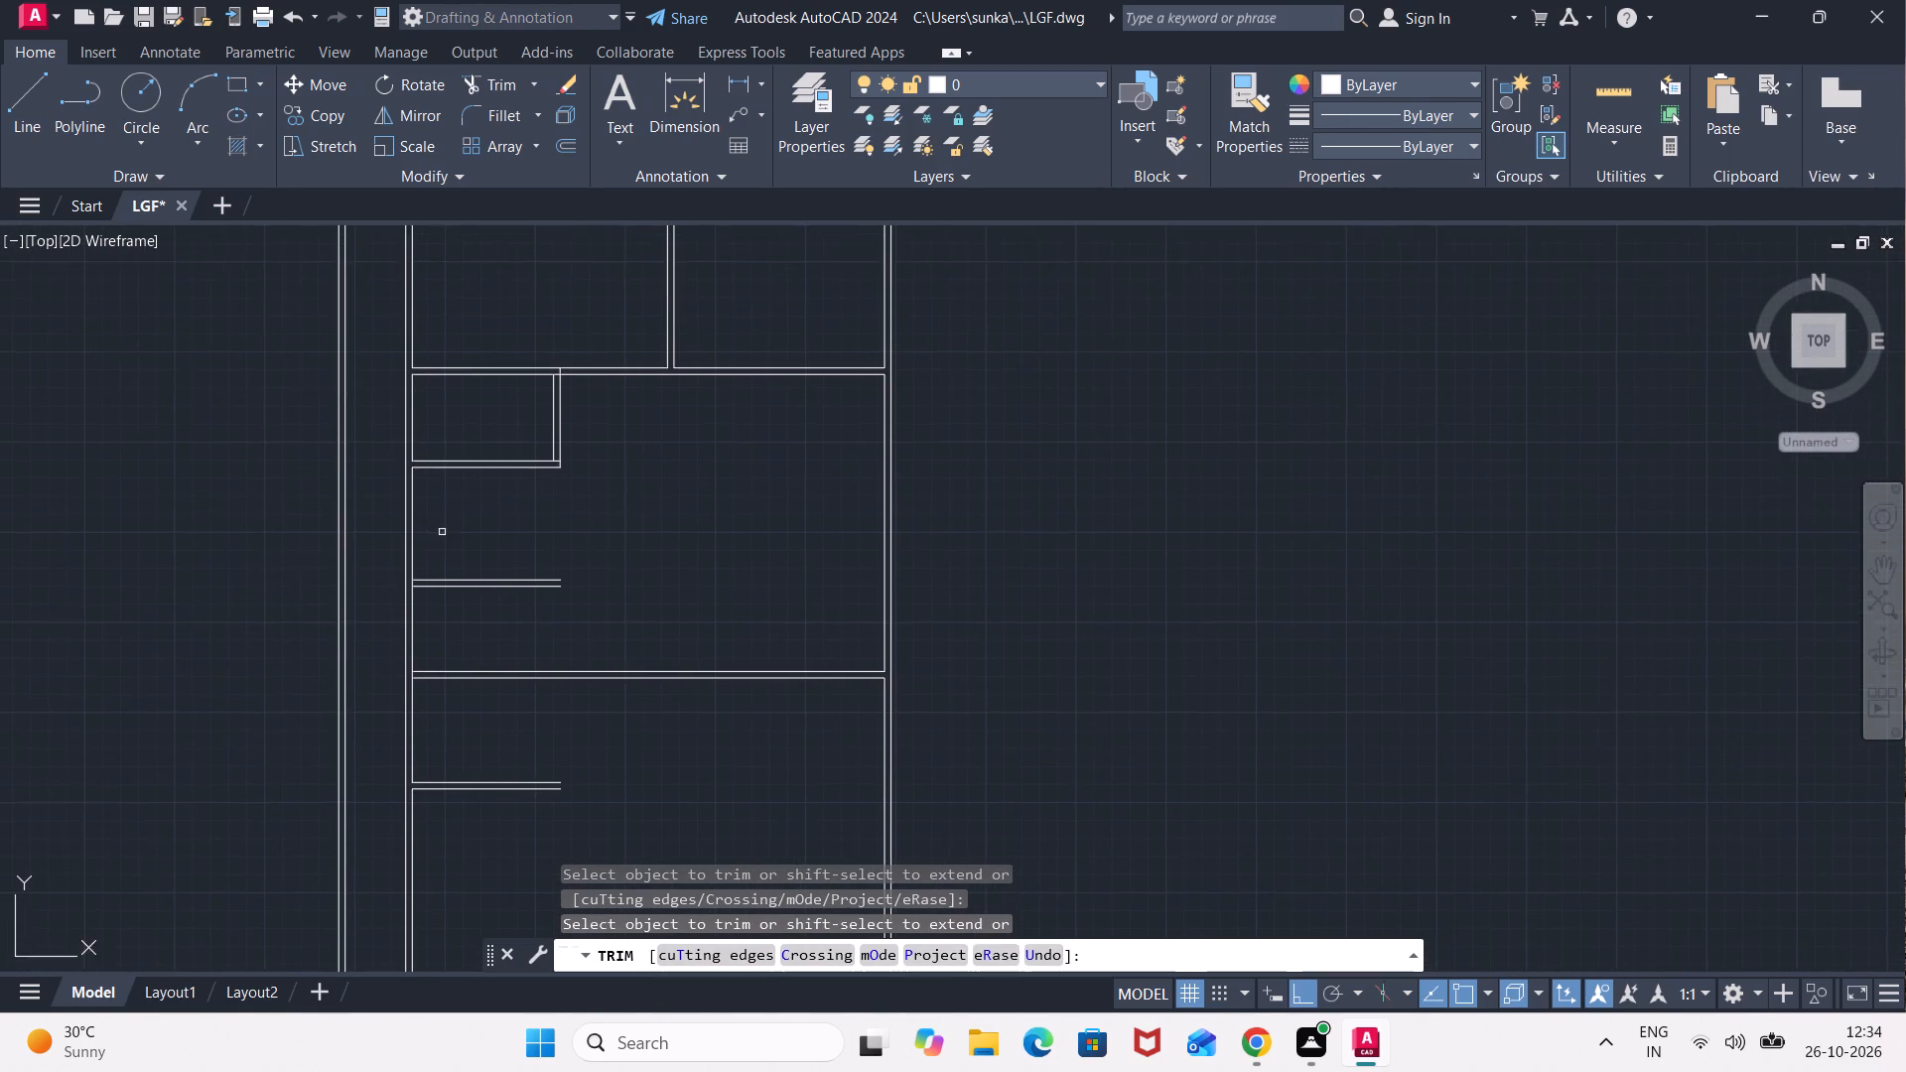
{"action": "scroll", "coordinate": [442, 532], "scroll_direction": "up", "scroll_amount": 2}
{"action": "left_click", "coordinate": [365, 660]}
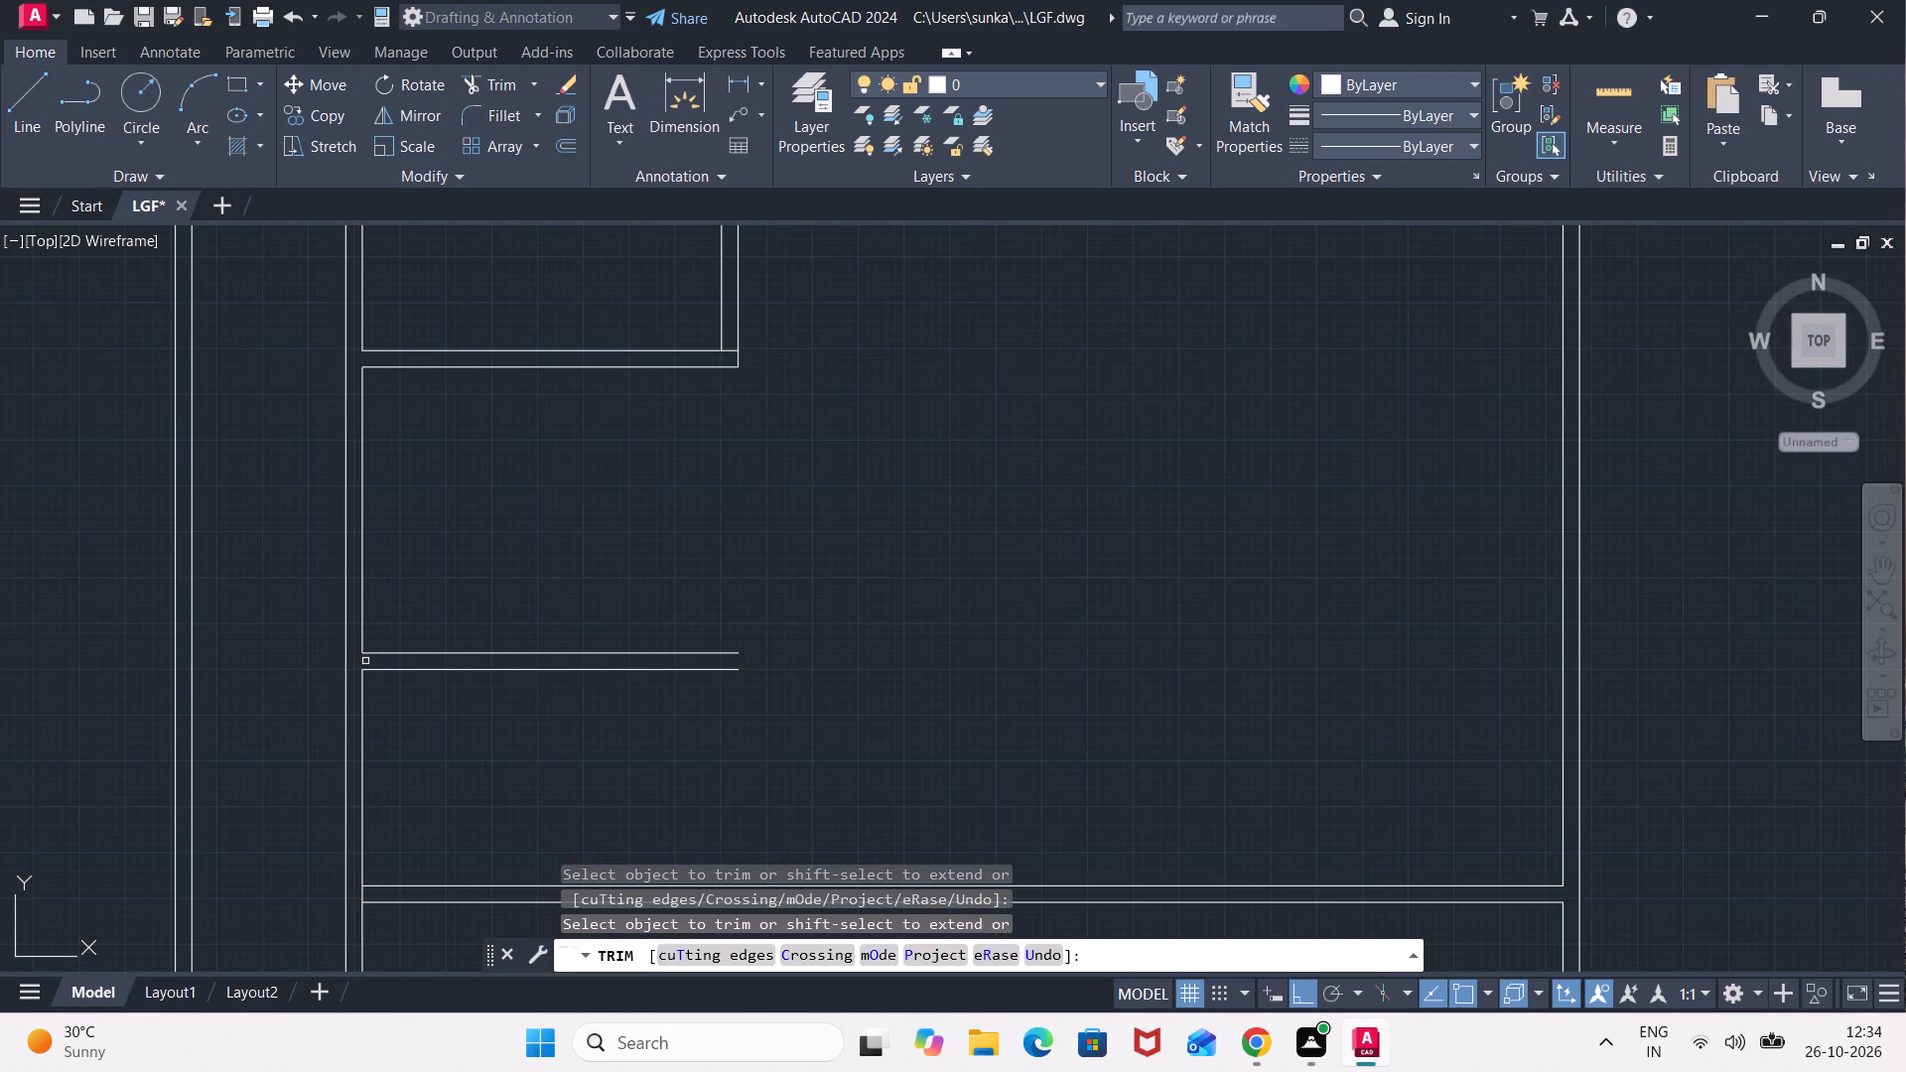
{"action": "key", "text": "Escape"}
{"action": "scroll", "coordinate": [534, 600], "scroll_direction": "down", "scroll_amount": 2}
{"action": "key", "text": "Escape"}
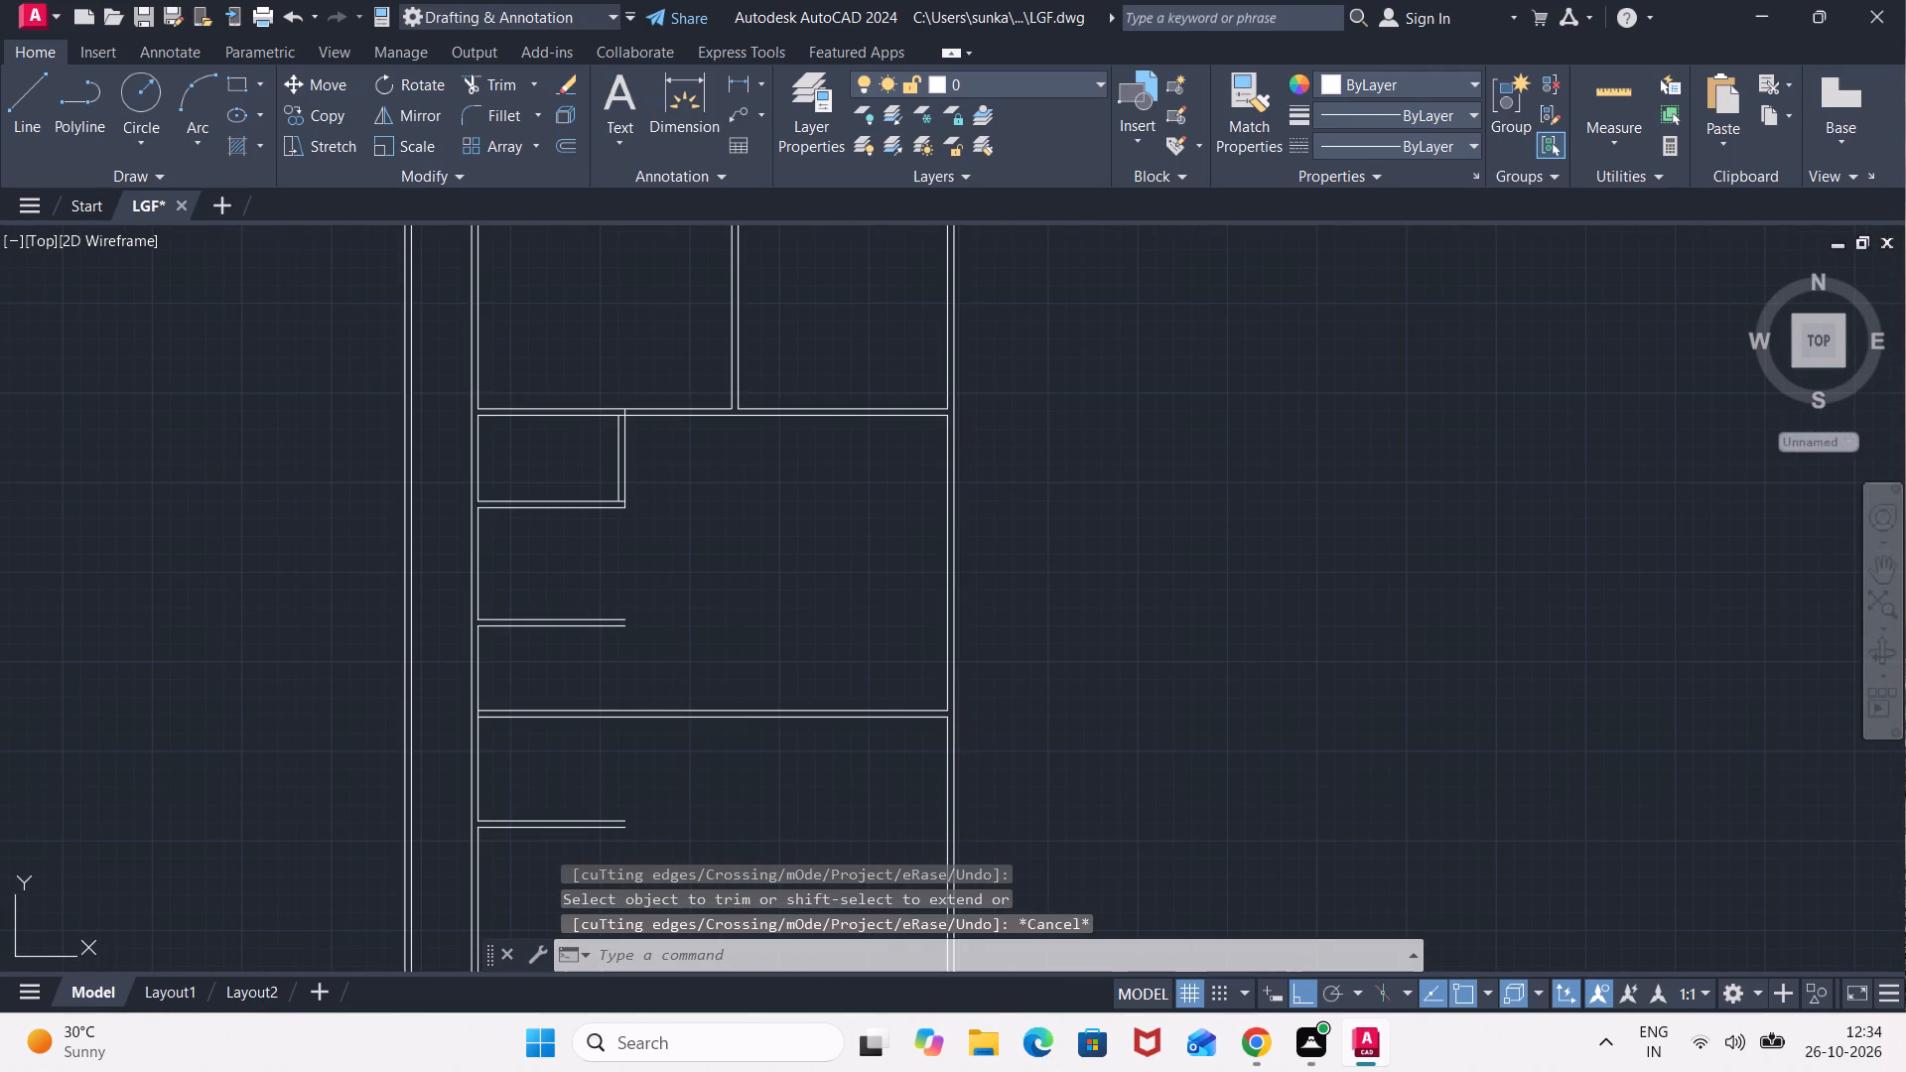
Offset the strip wall's room-side line between the two short walls 8'10" to the right.
{"action": "key", "text": "o"}
{"action": "key", "text": "Return"}
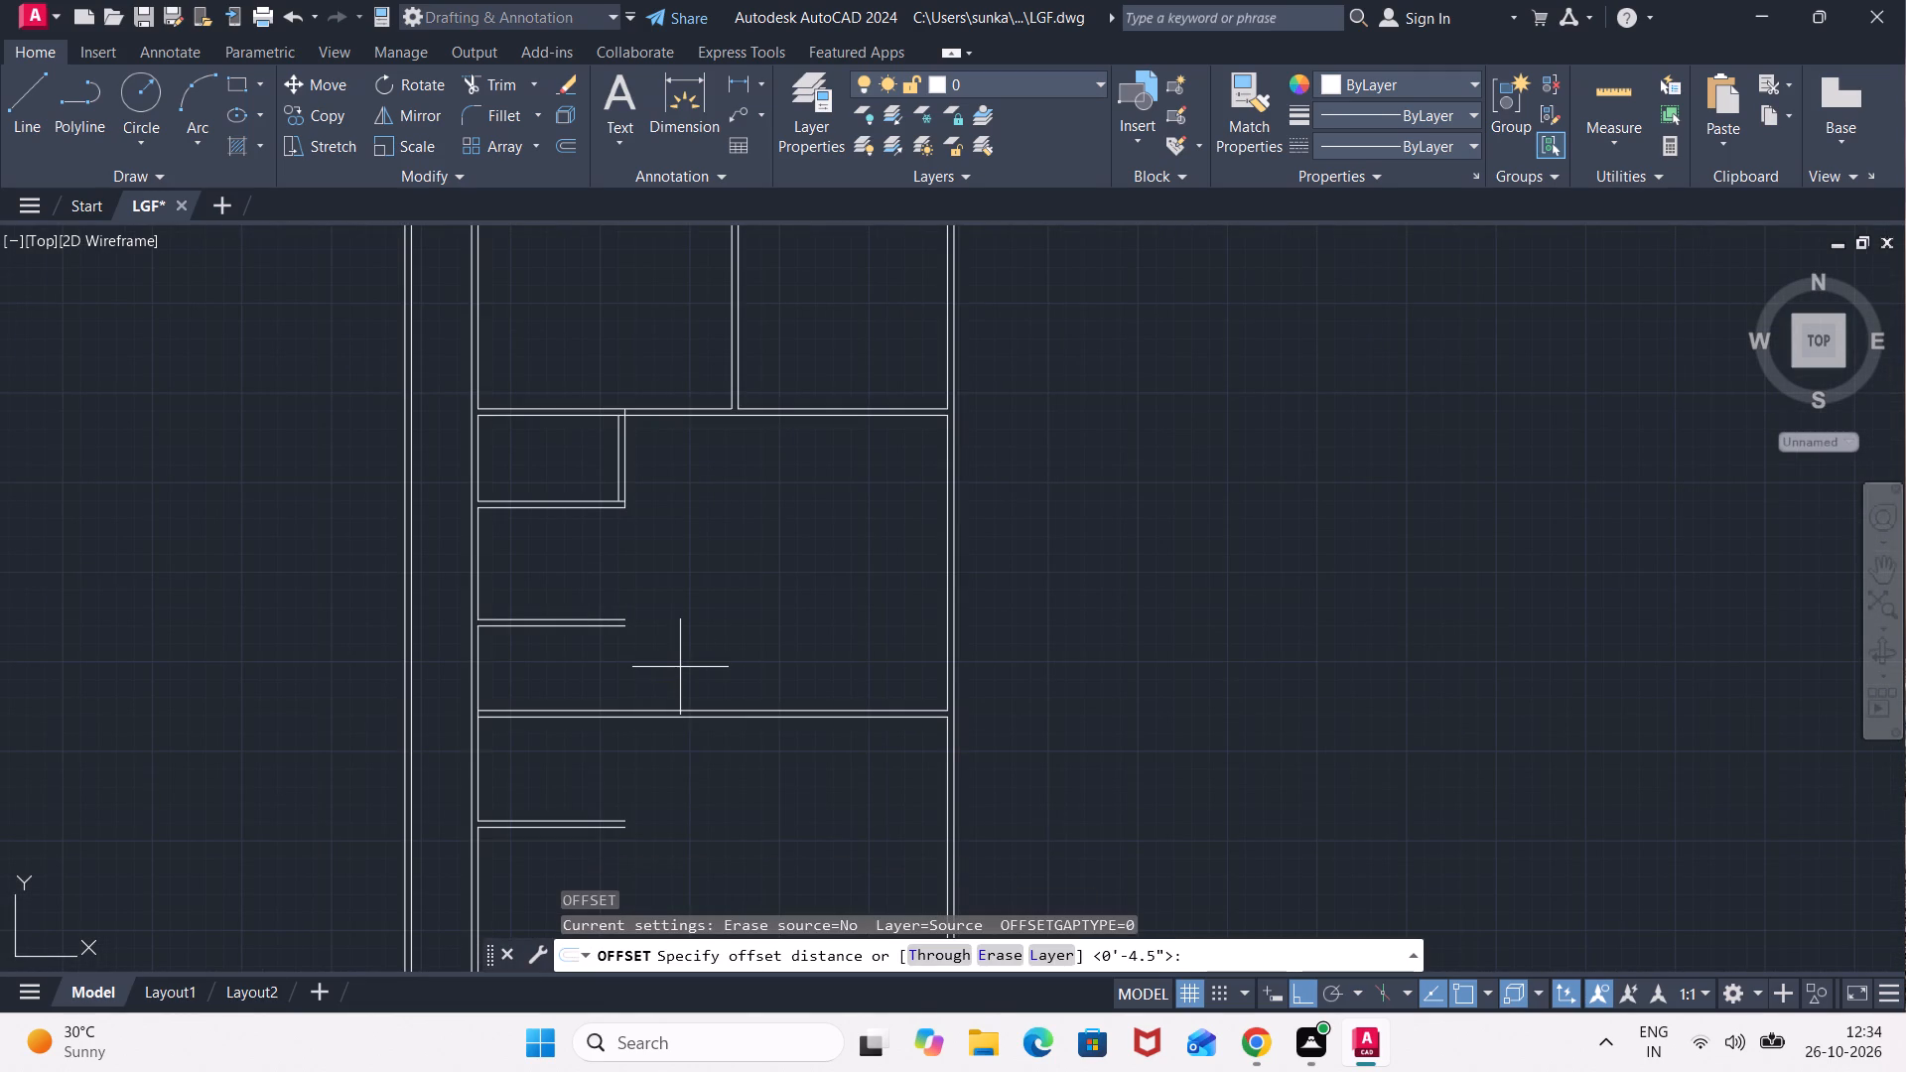
{"action": "type", "text": "8'10\""}
{"action": "key", "text": "Return"}
{"action": "left_click", "coordinate": [479, 786]}
{"action": "left_click", "coordinate": [677, 749]}
{"action": "key", "text": "Escape"}
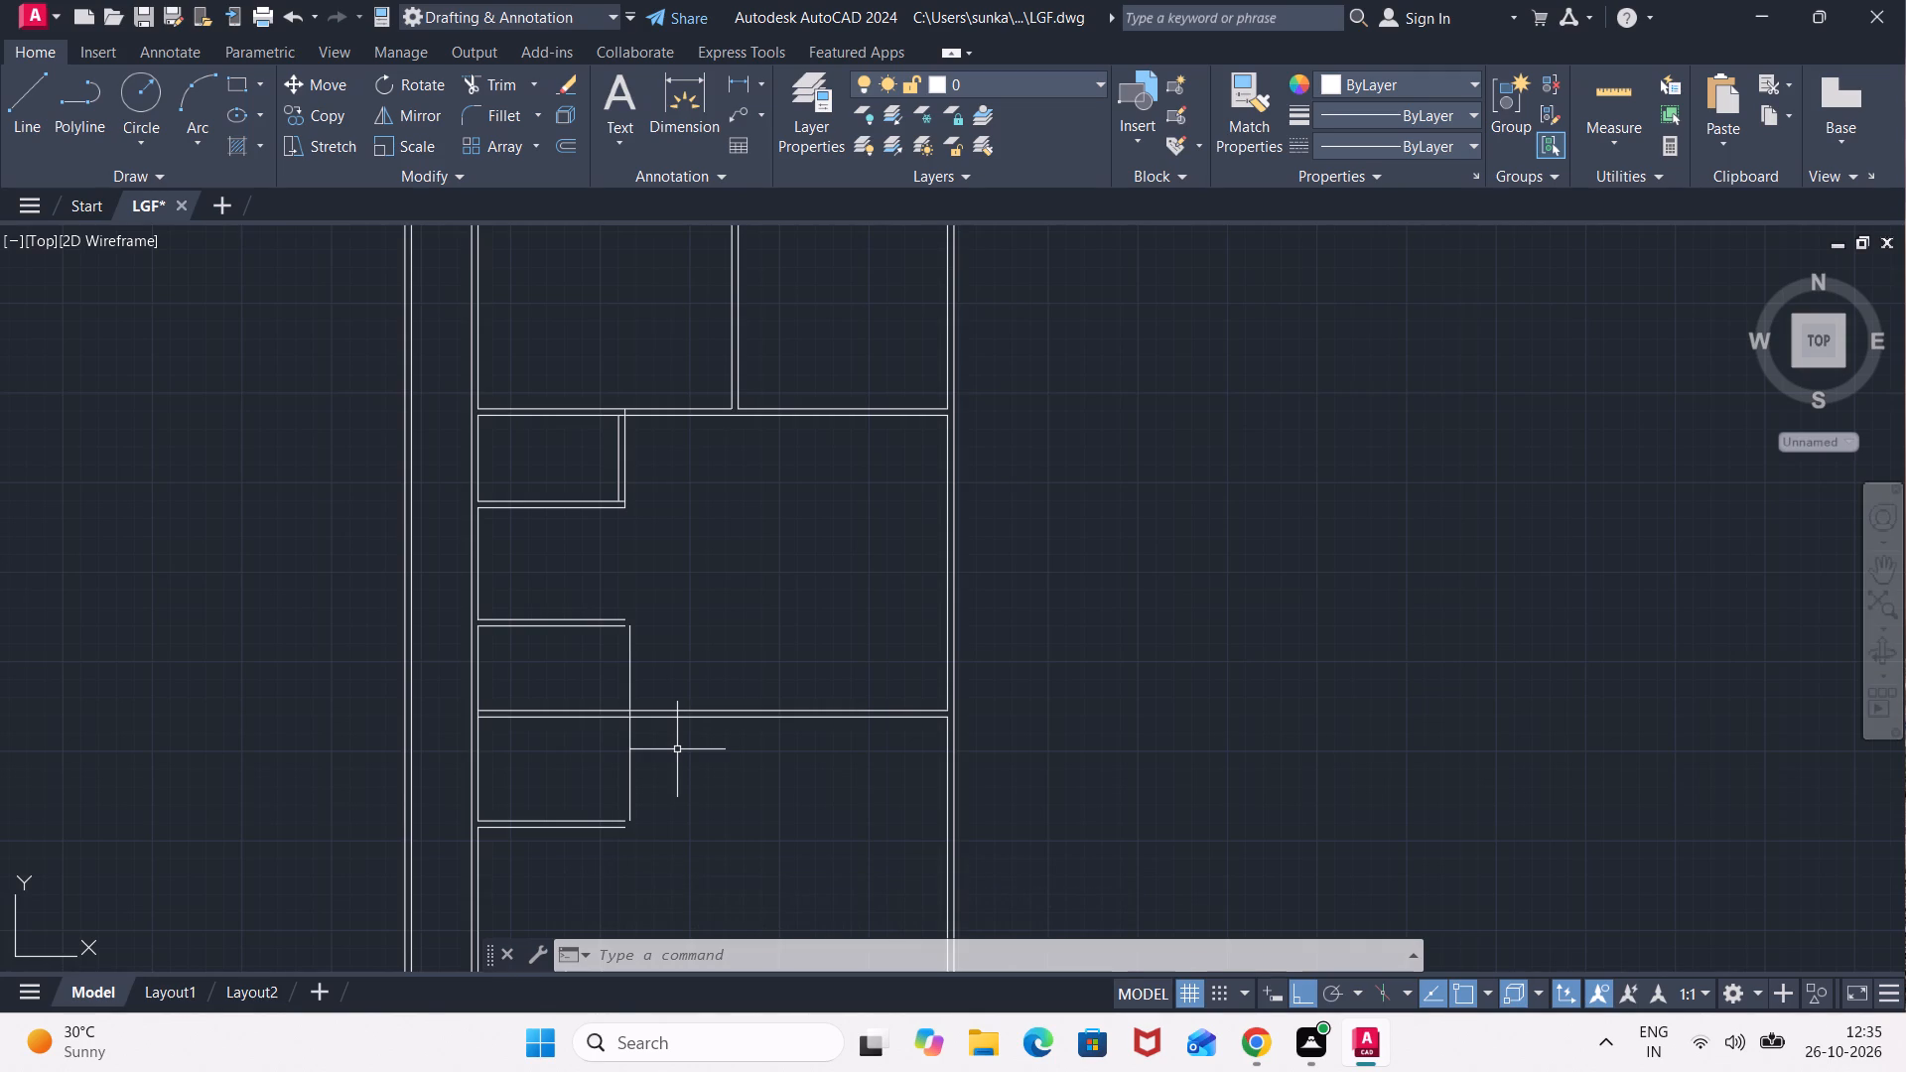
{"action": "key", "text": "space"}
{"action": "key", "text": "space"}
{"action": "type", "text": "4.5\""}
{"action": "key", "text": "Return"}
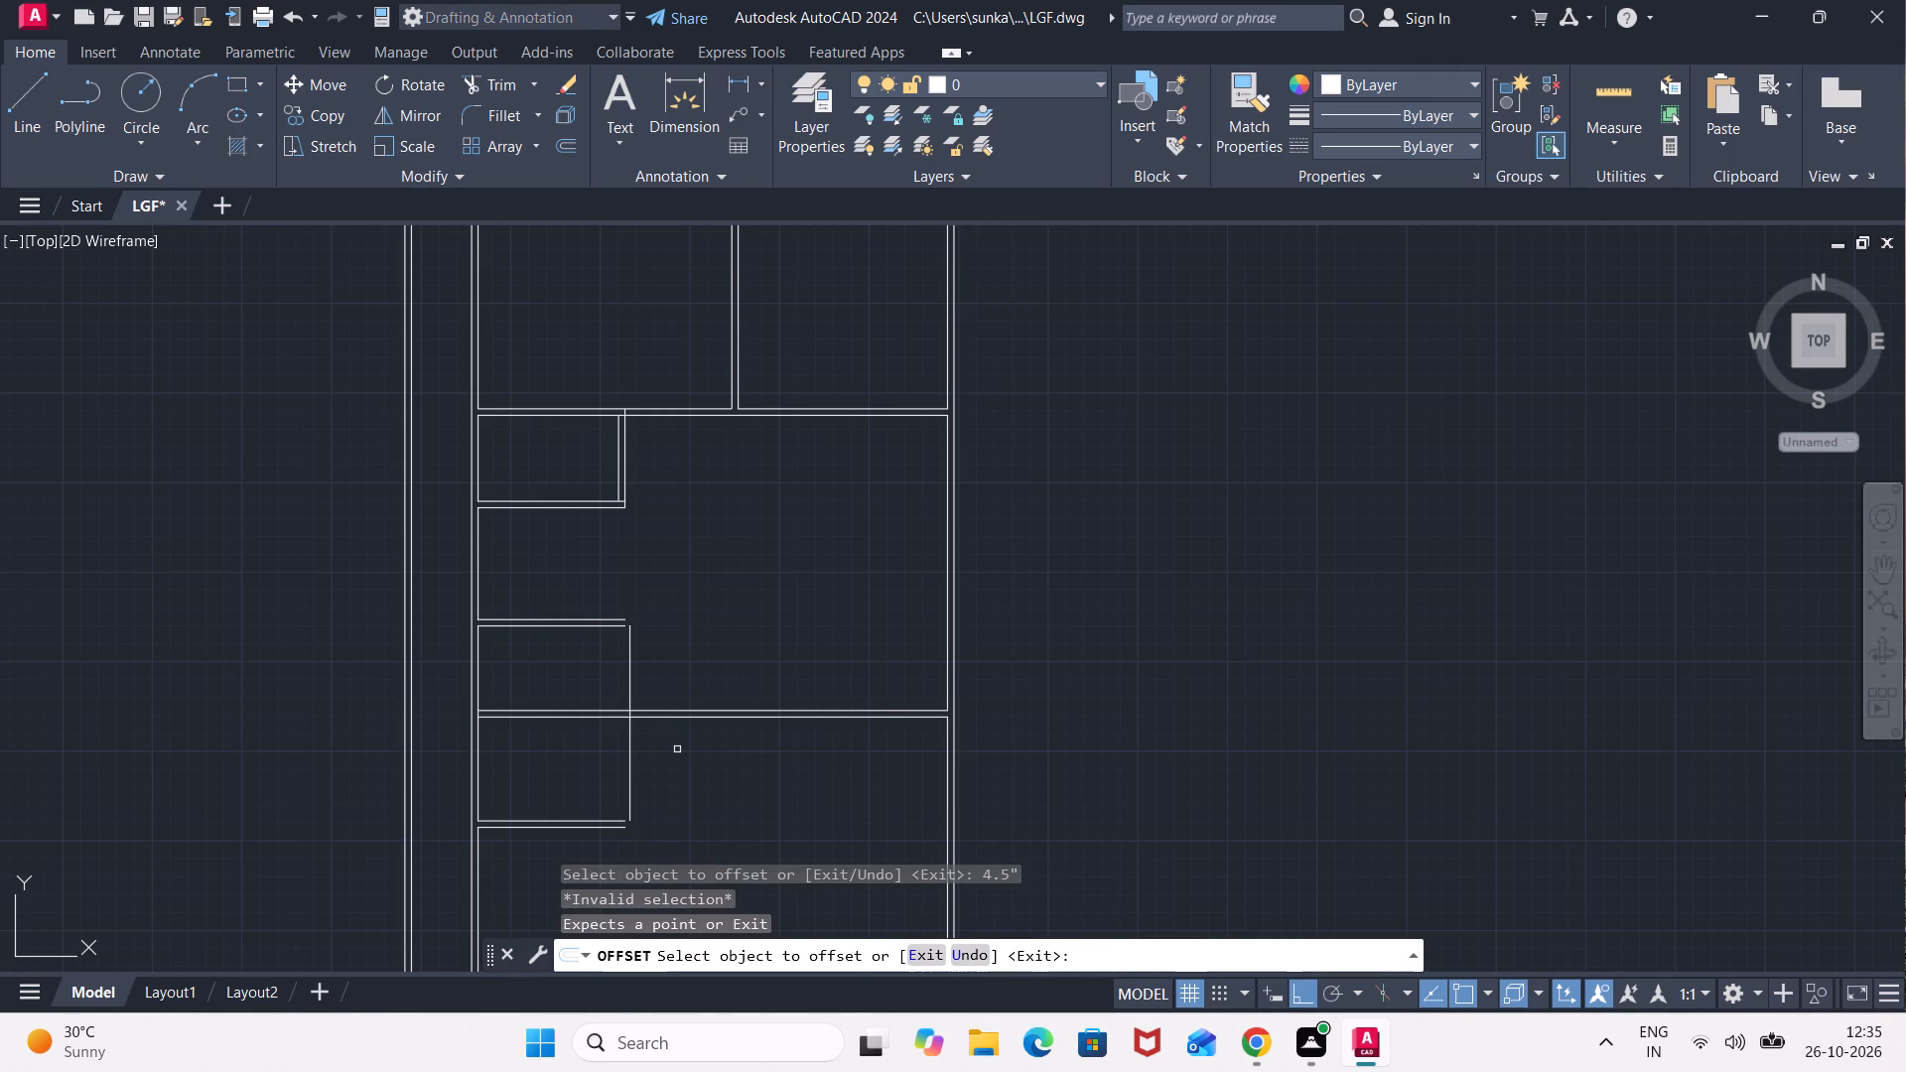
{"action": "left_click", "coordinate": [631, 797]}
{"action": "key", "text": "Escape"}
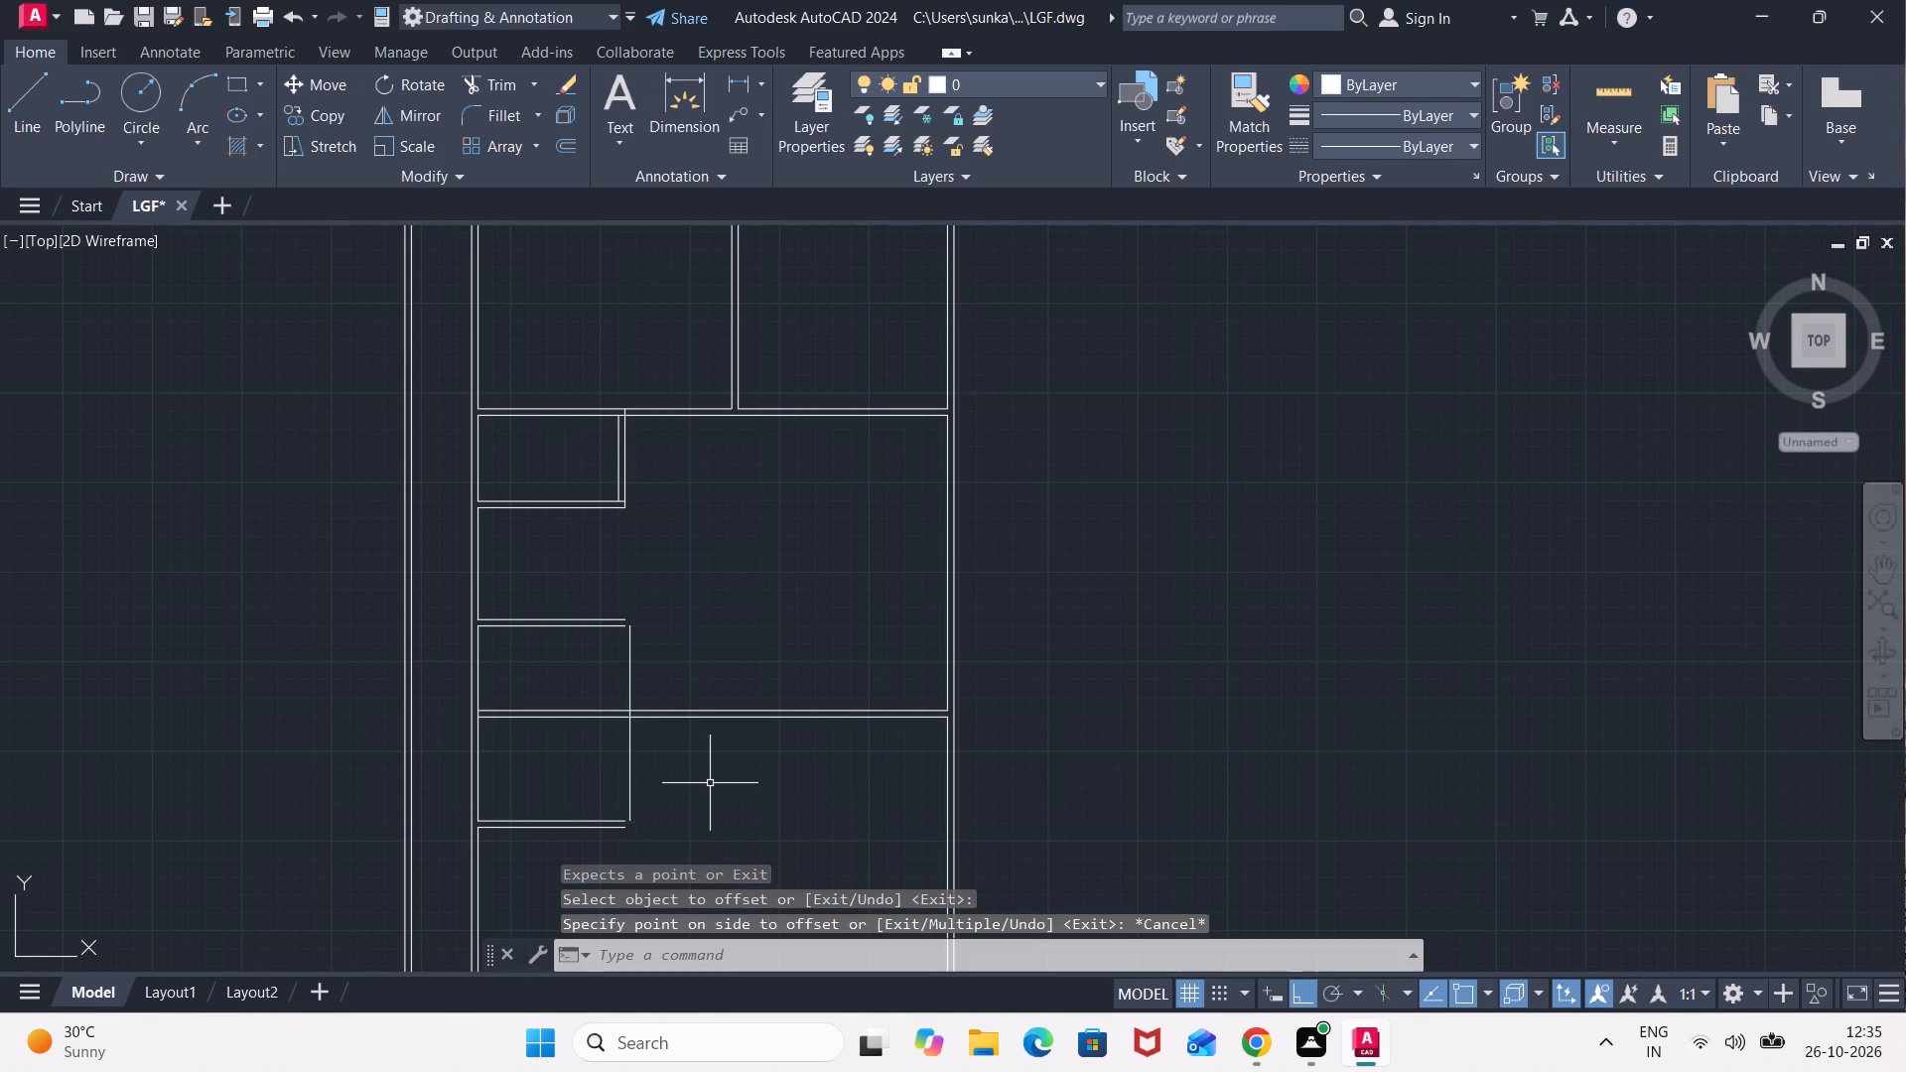
Offset the new vertical line 4.5" to the right to form the wall's thickness.
{"action": "key", "text": "o"}
{"action": "key", "text": "Return"}
{"action": "key", "text": "1"}
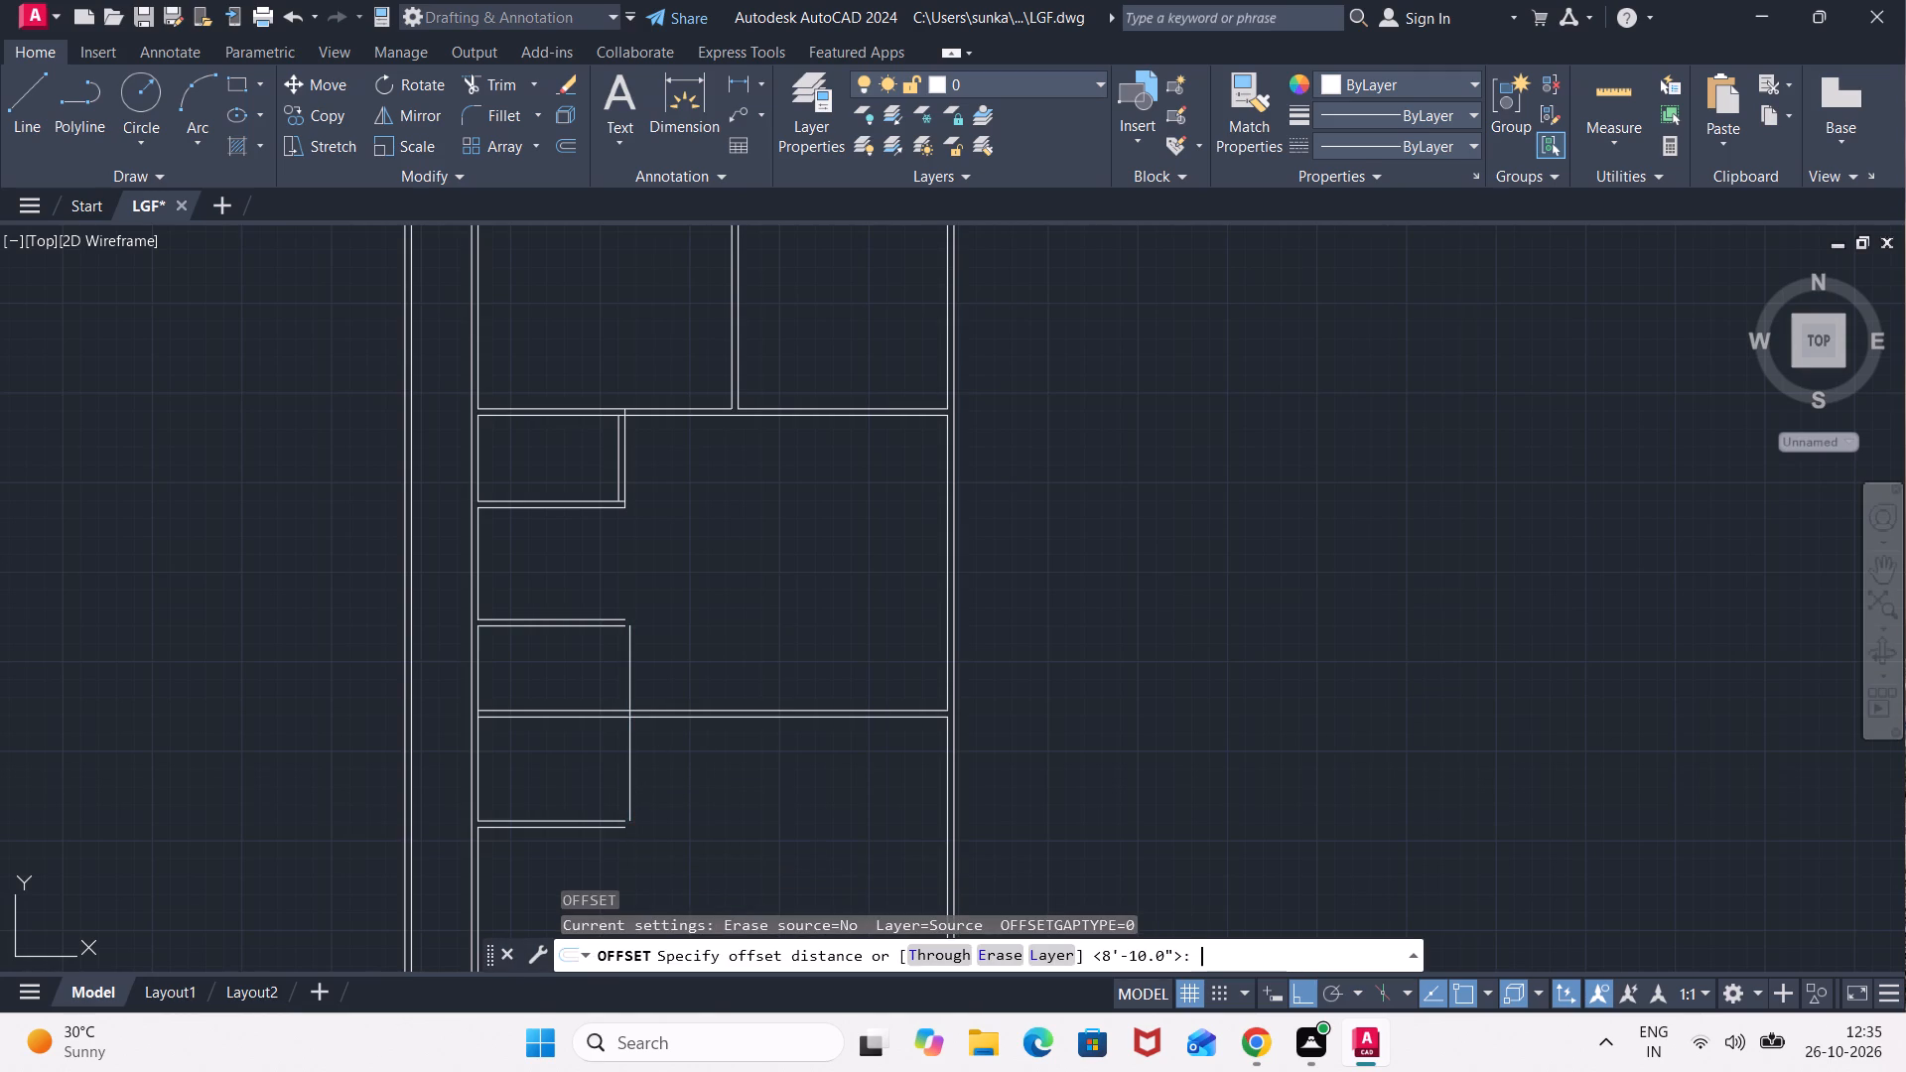
{"action": "key", "text": "BackSpace"}
{"action": "type", "text": "4.5\""}
{"action": "key", "text": "Return"}
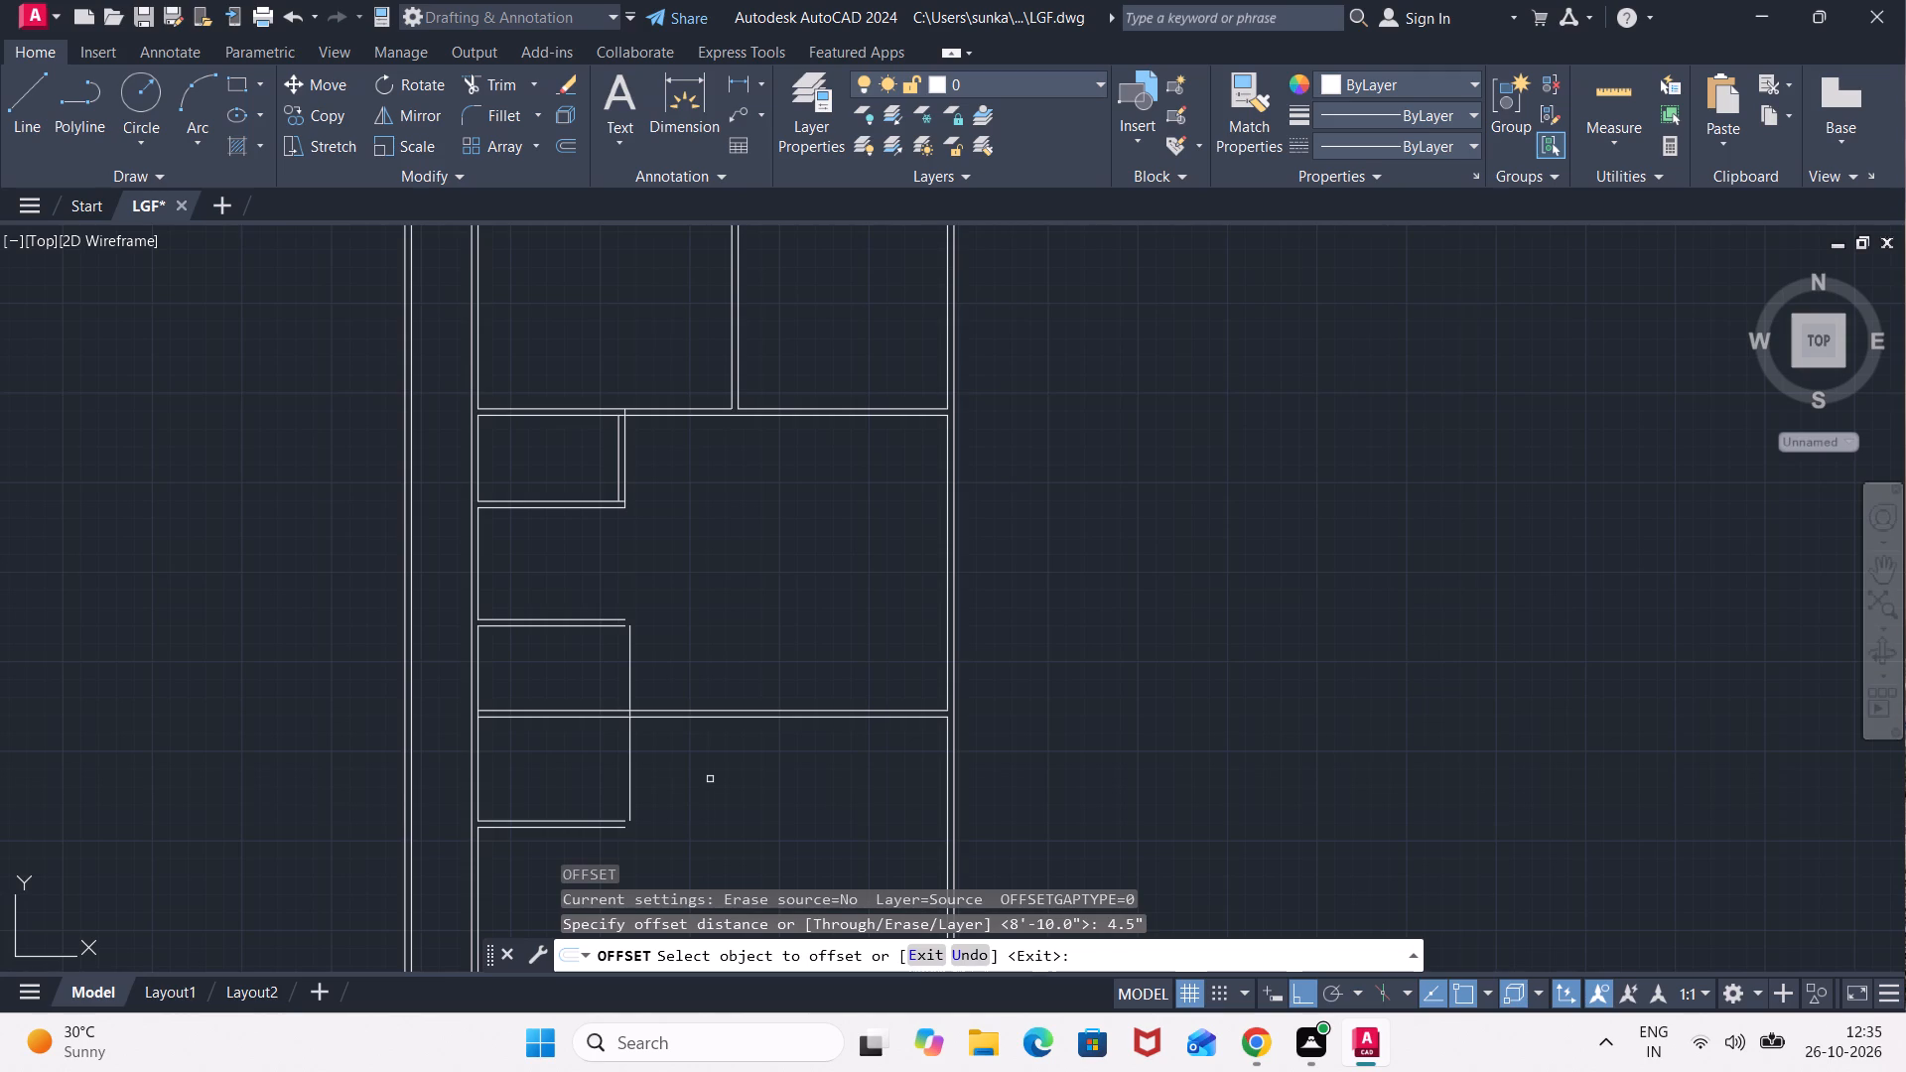
{"action": "left_click", "coordinate": [629, 689]}
{"action": "left_click", "coordinate": [665, 672]}
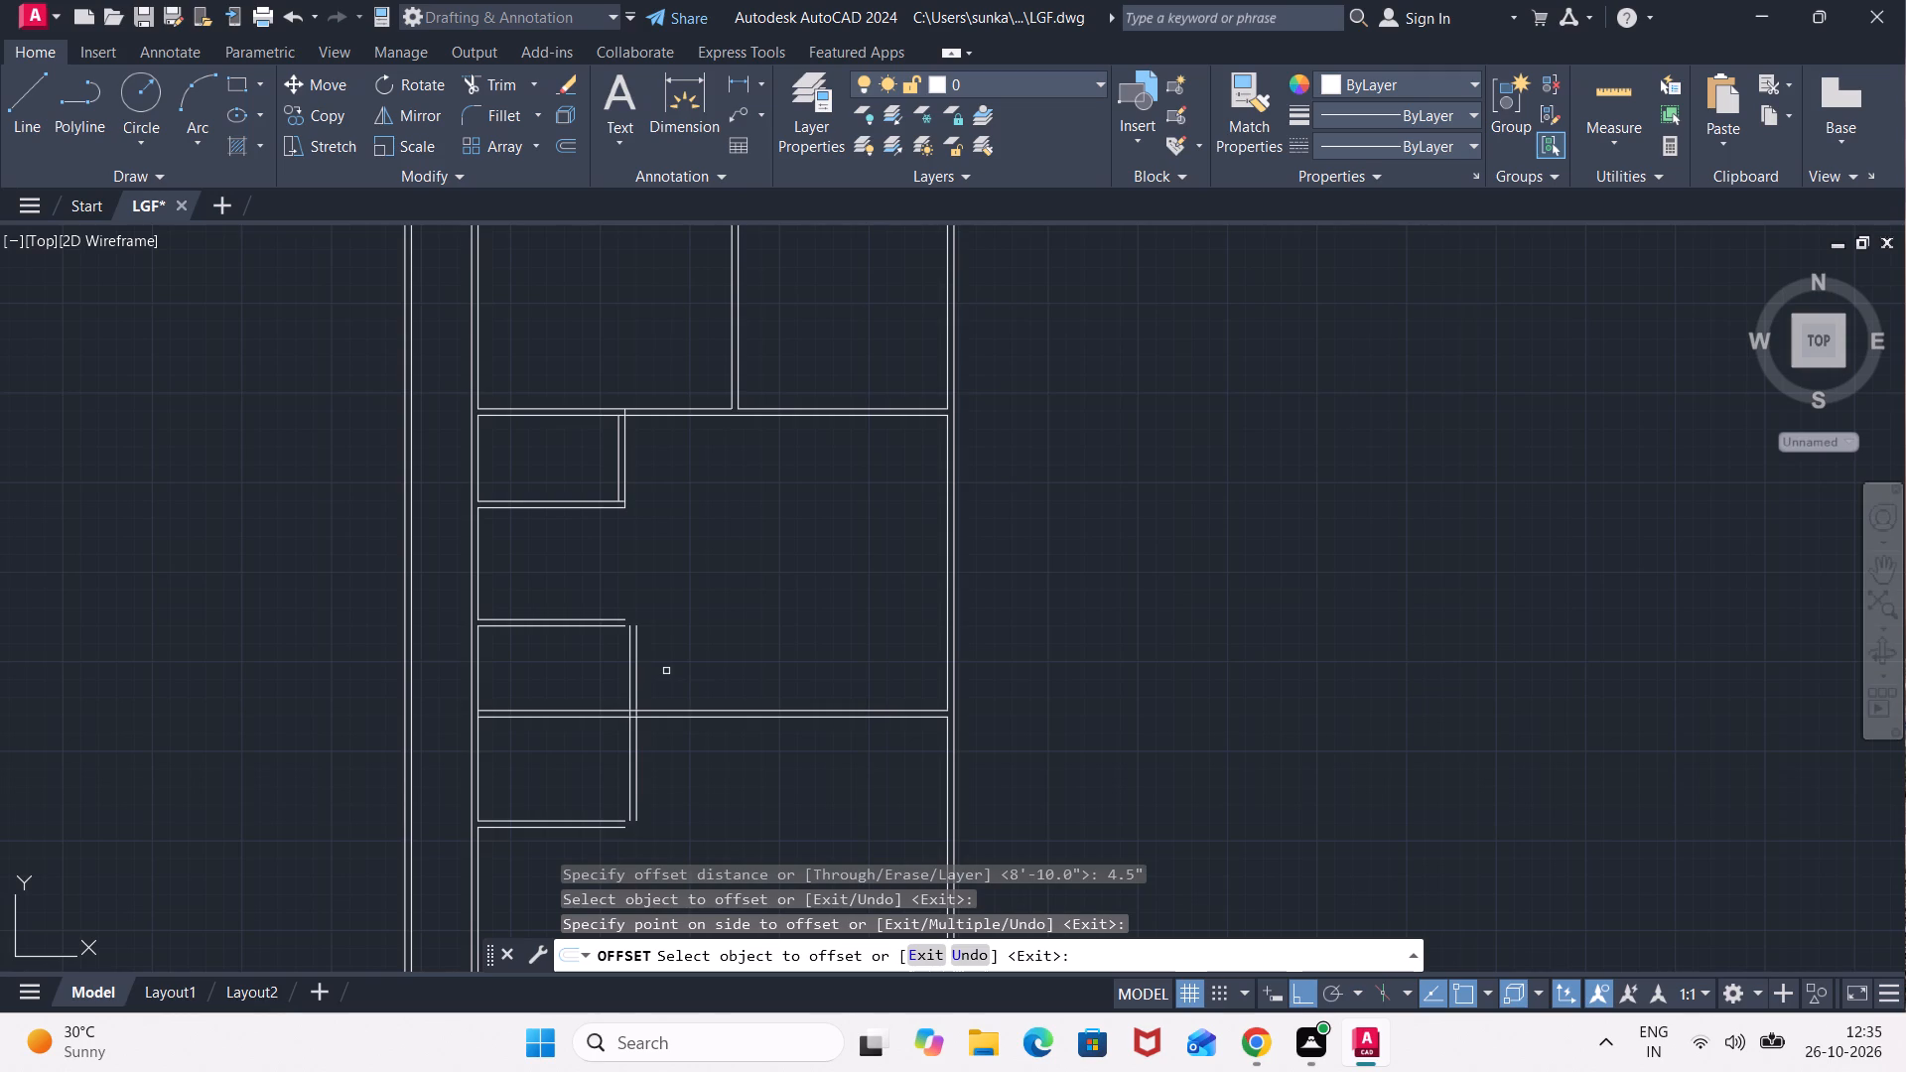
{"action": "key", "text": "Escape"}
Stretch the upper short wall's lower line to meet the new vertical wall's inner line, closing the inner corner.
{"action": "scroll", "coordinate": [616, 649], "scroll_direction": "up", "scroll_amount": 2}
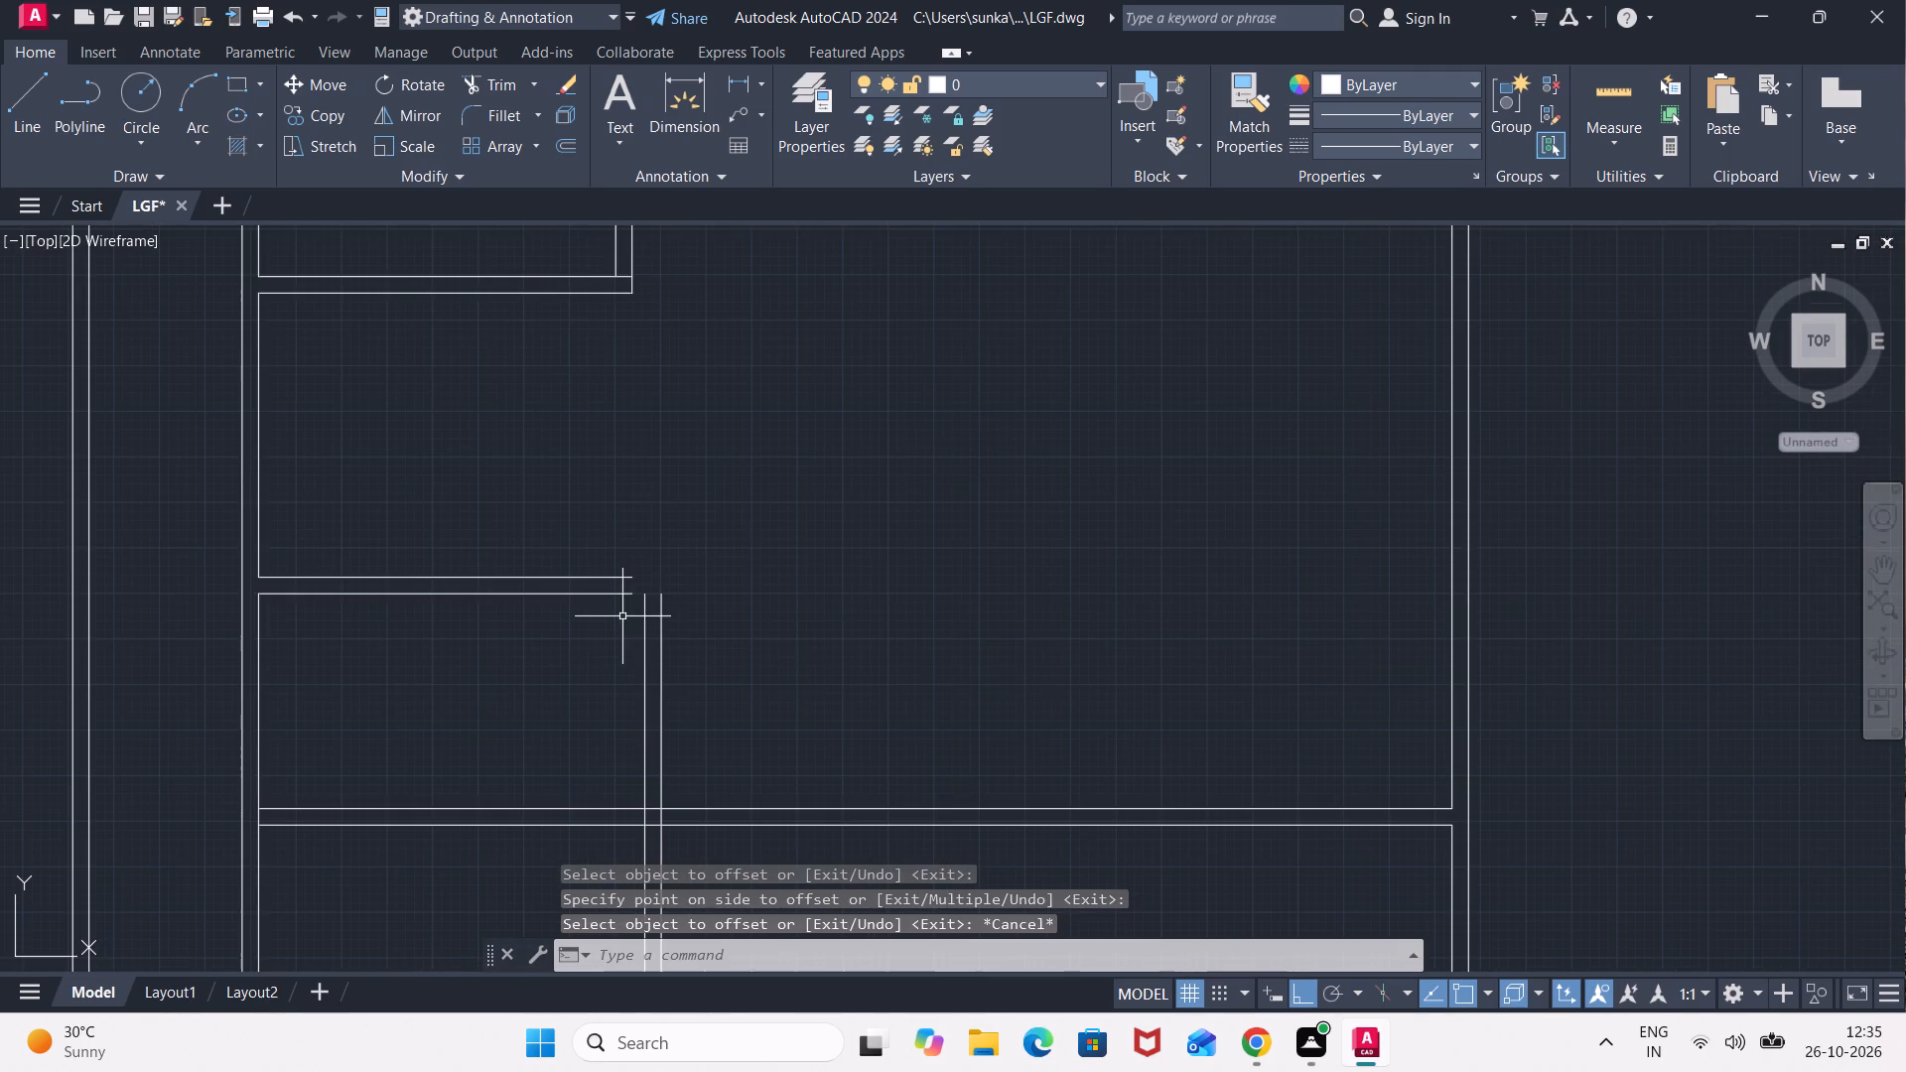
{"action": "left_click", "coordinate": [618, 591]}
{"action": "left_click", "coordinate": [632, 590]}
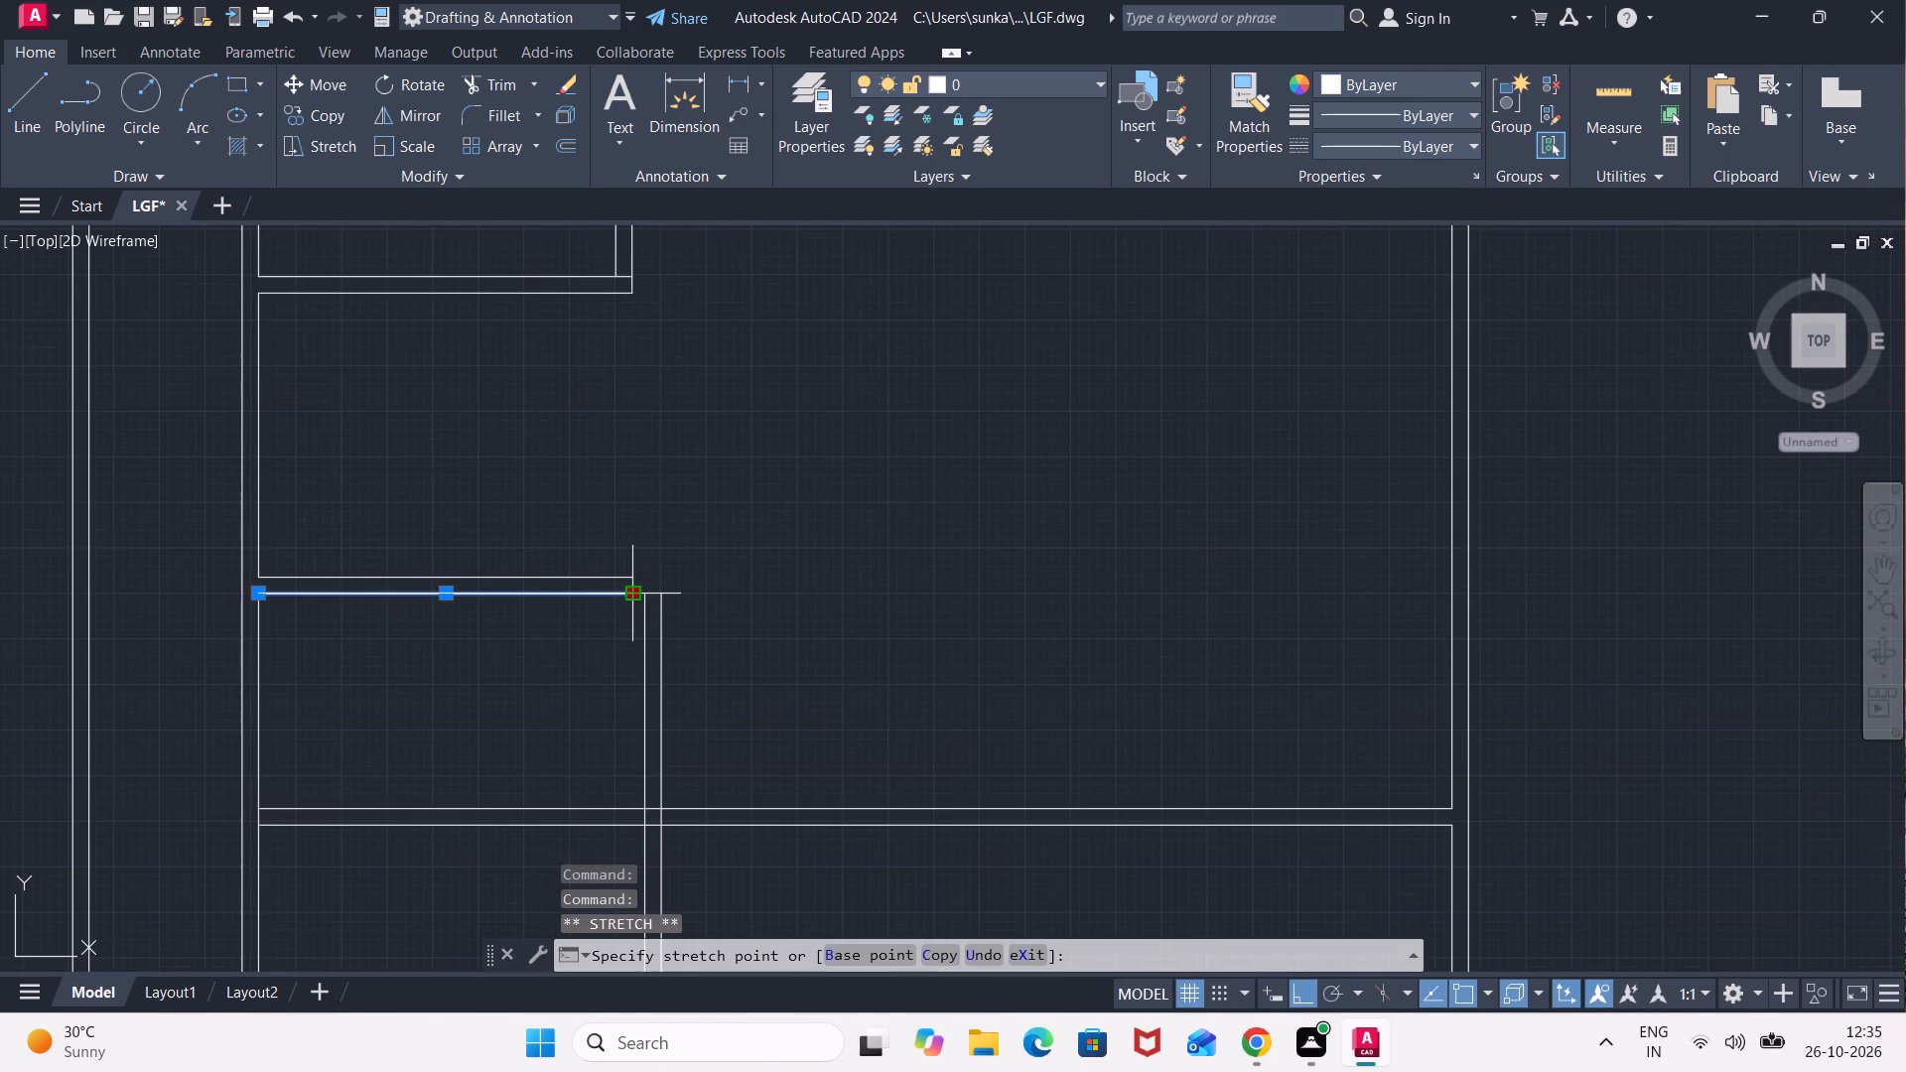
{"action": "left_click", "coordinate": [646, 586]}
{"action": "key", "text": "Escape"}
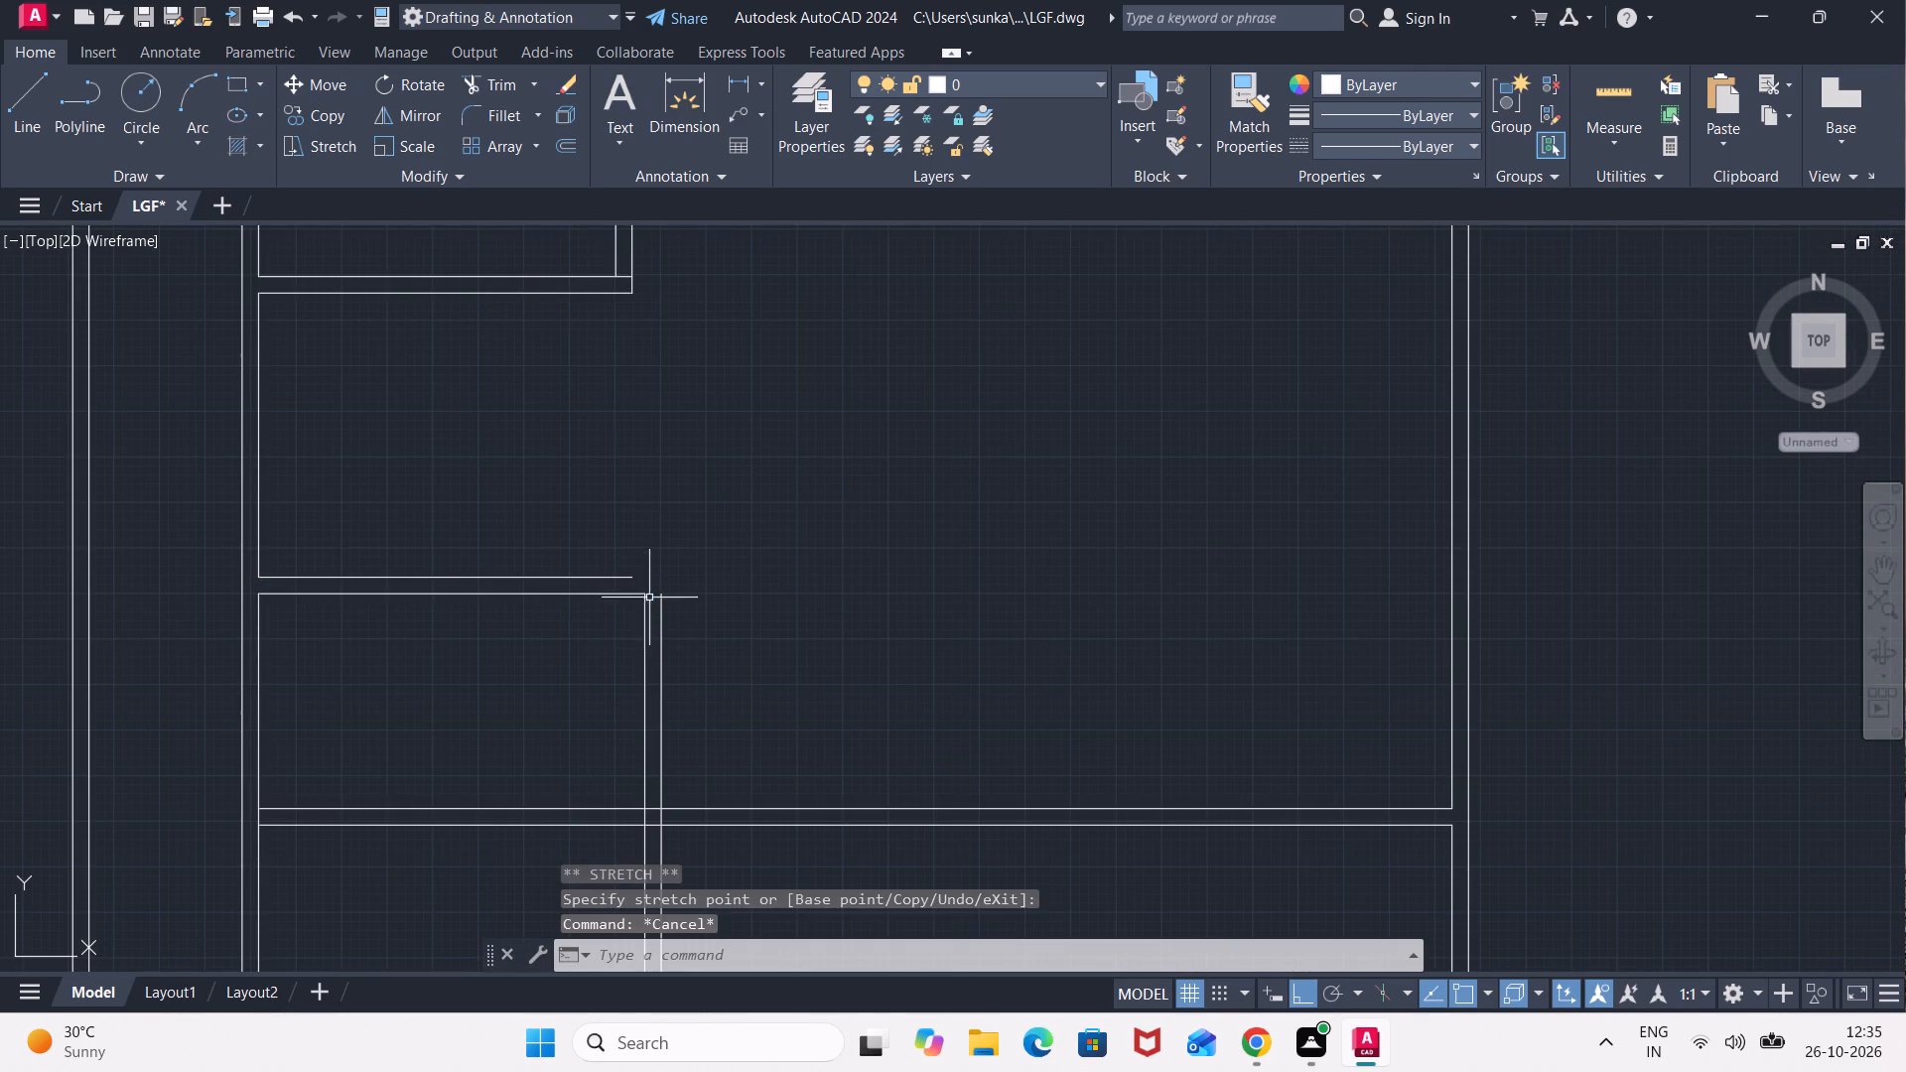
{"action": "key", "text": "Escape"}
Stretch the new vertical wall's outer line and the upper short wall's upper line to meet at the outer corner.
{"action": "scroll", "coordinate": [651, 613], "scroll_direction": "up", "scroll_amount": 4}
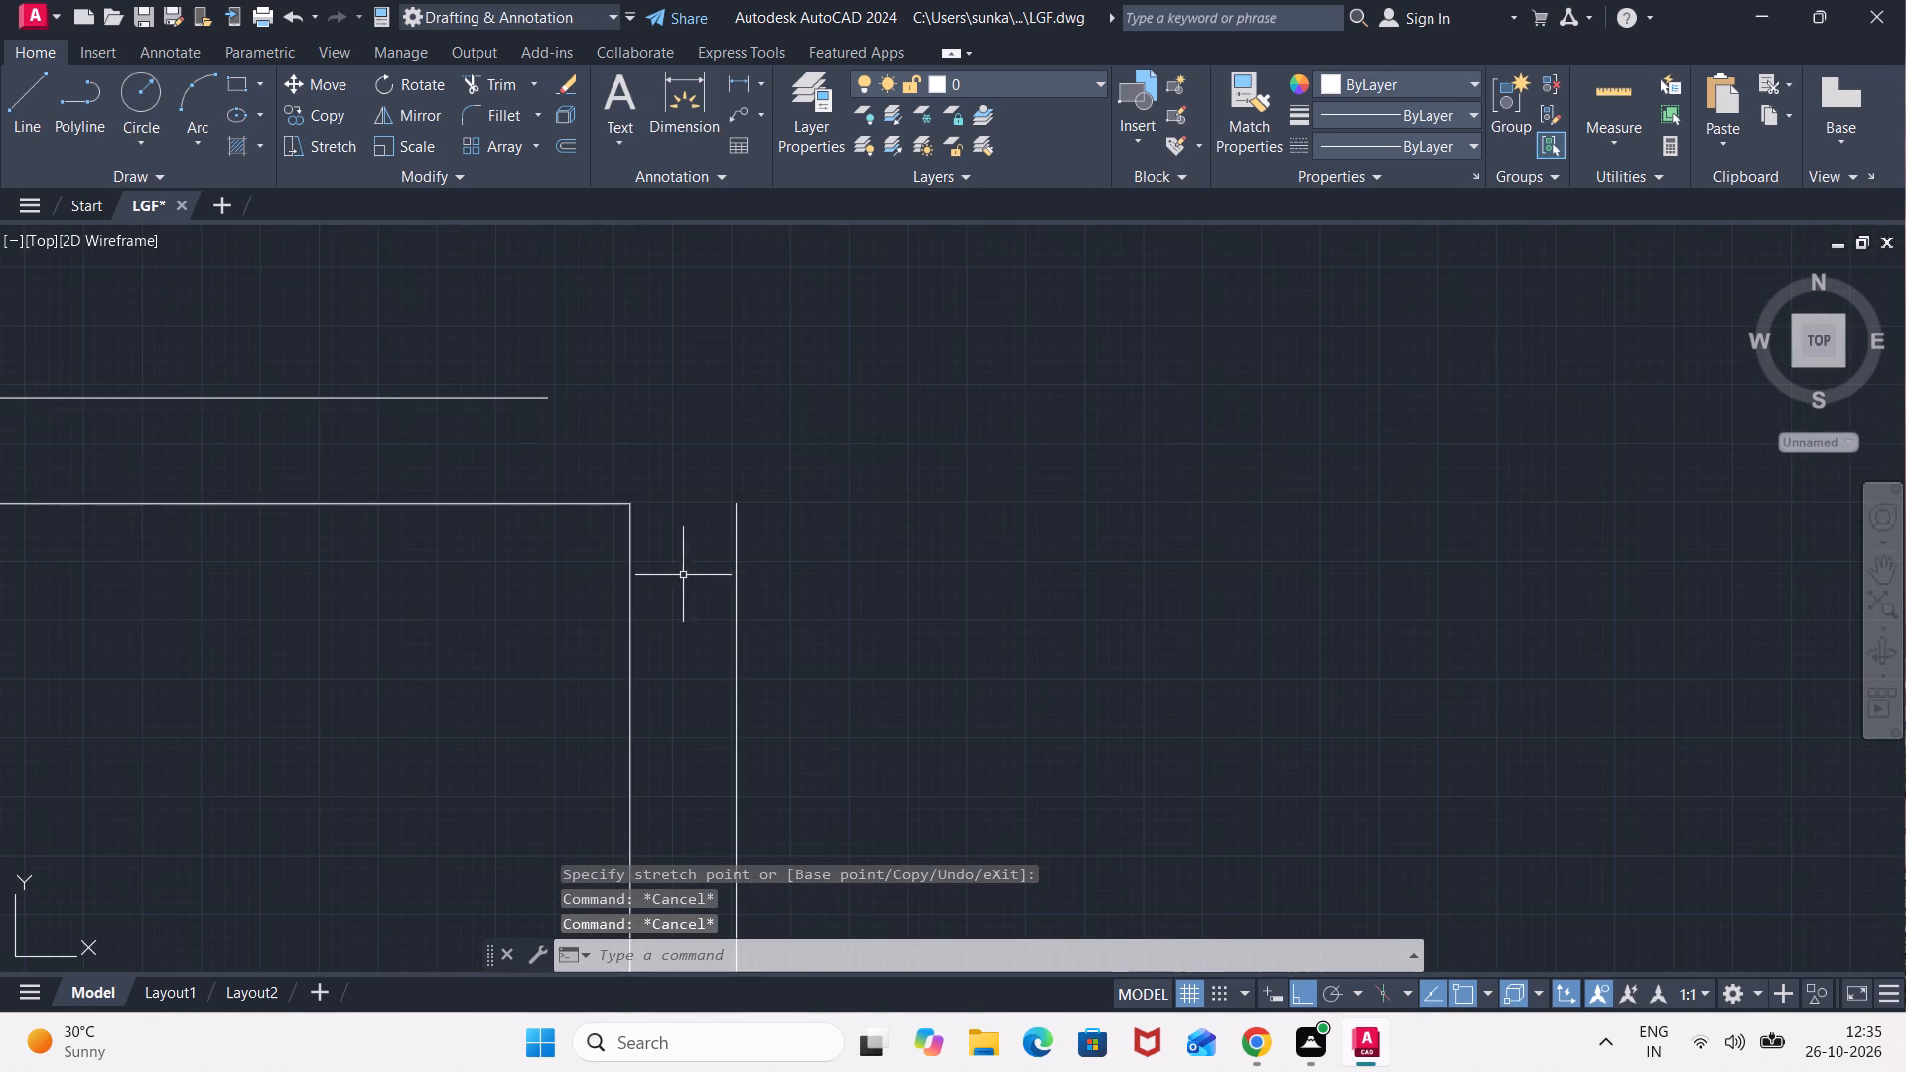
{"action": "scroll", "coordinate": [701, 573], "scroll_direction": "down", "scroll_amount": 2}
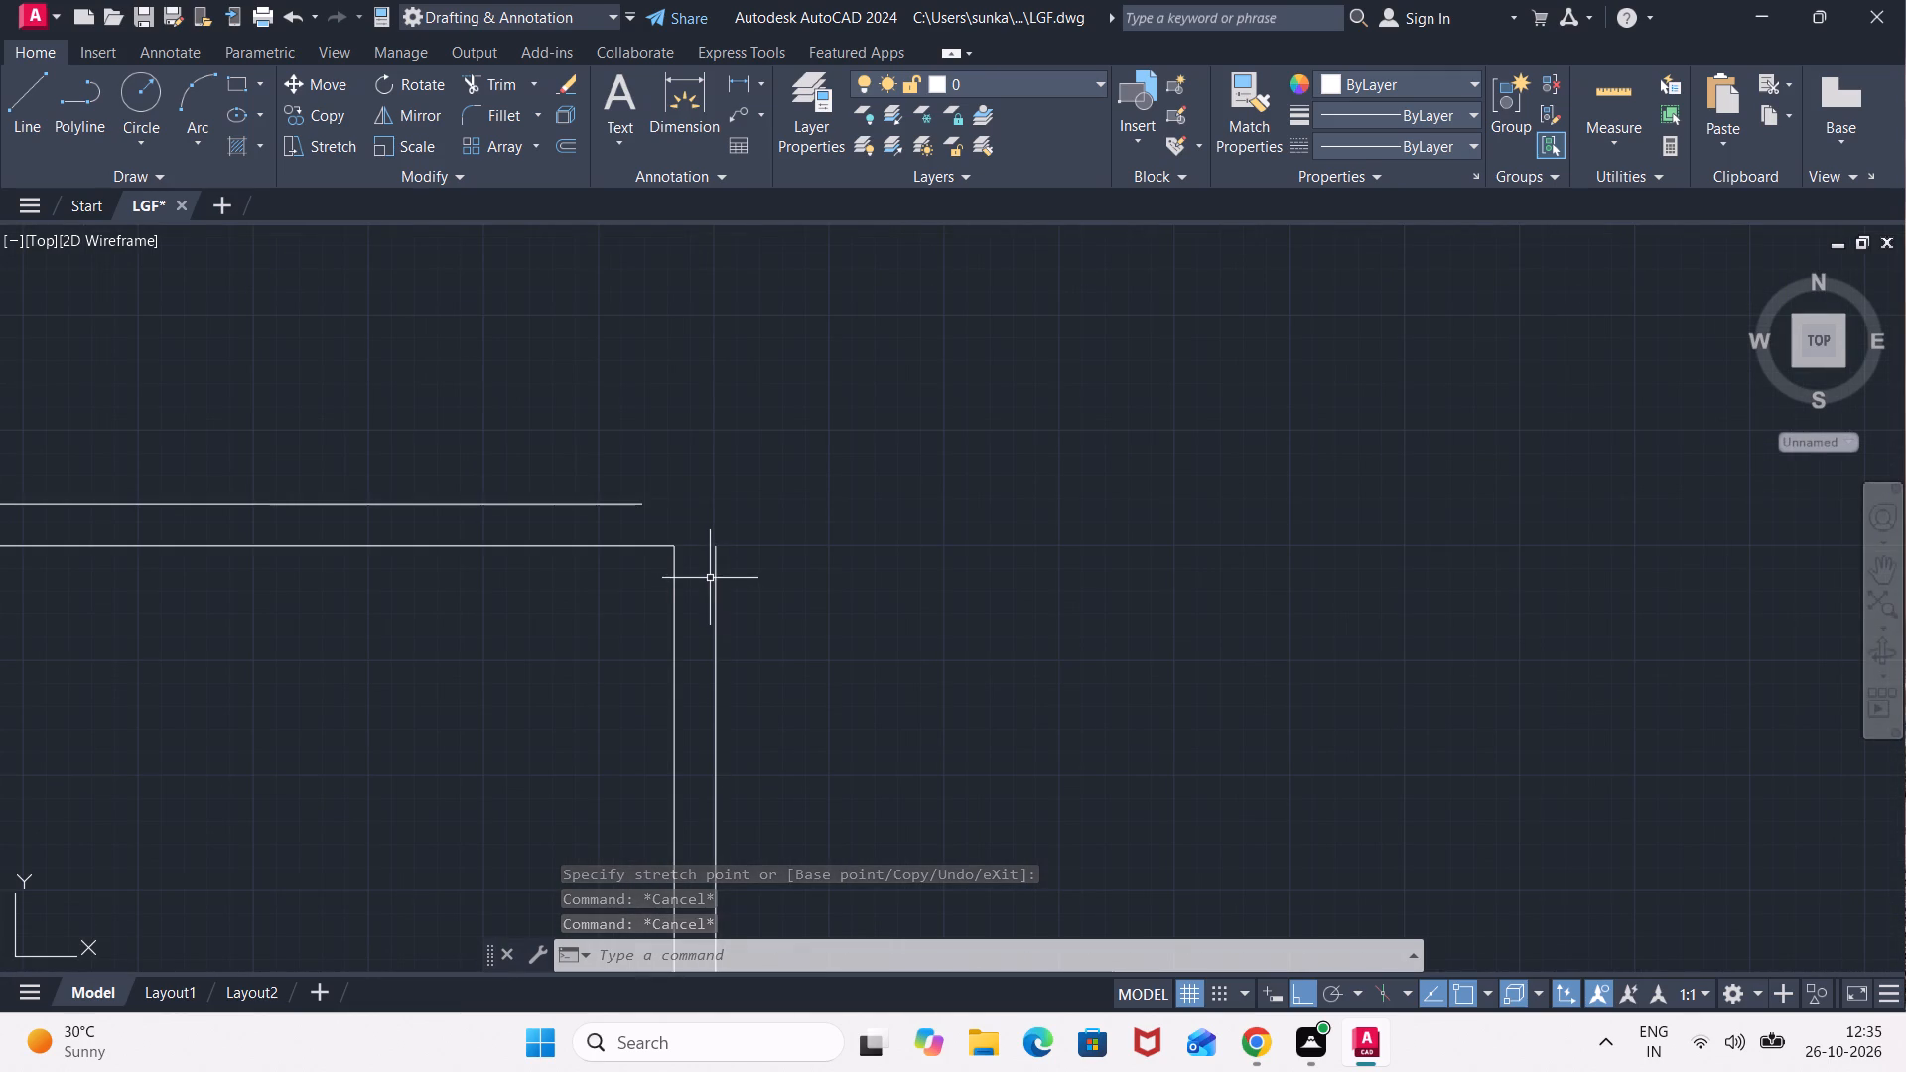
{"action": "left_click", "coordinate": [713, 575]}
{"action": "left_click", "coordinate": [713, 547]}
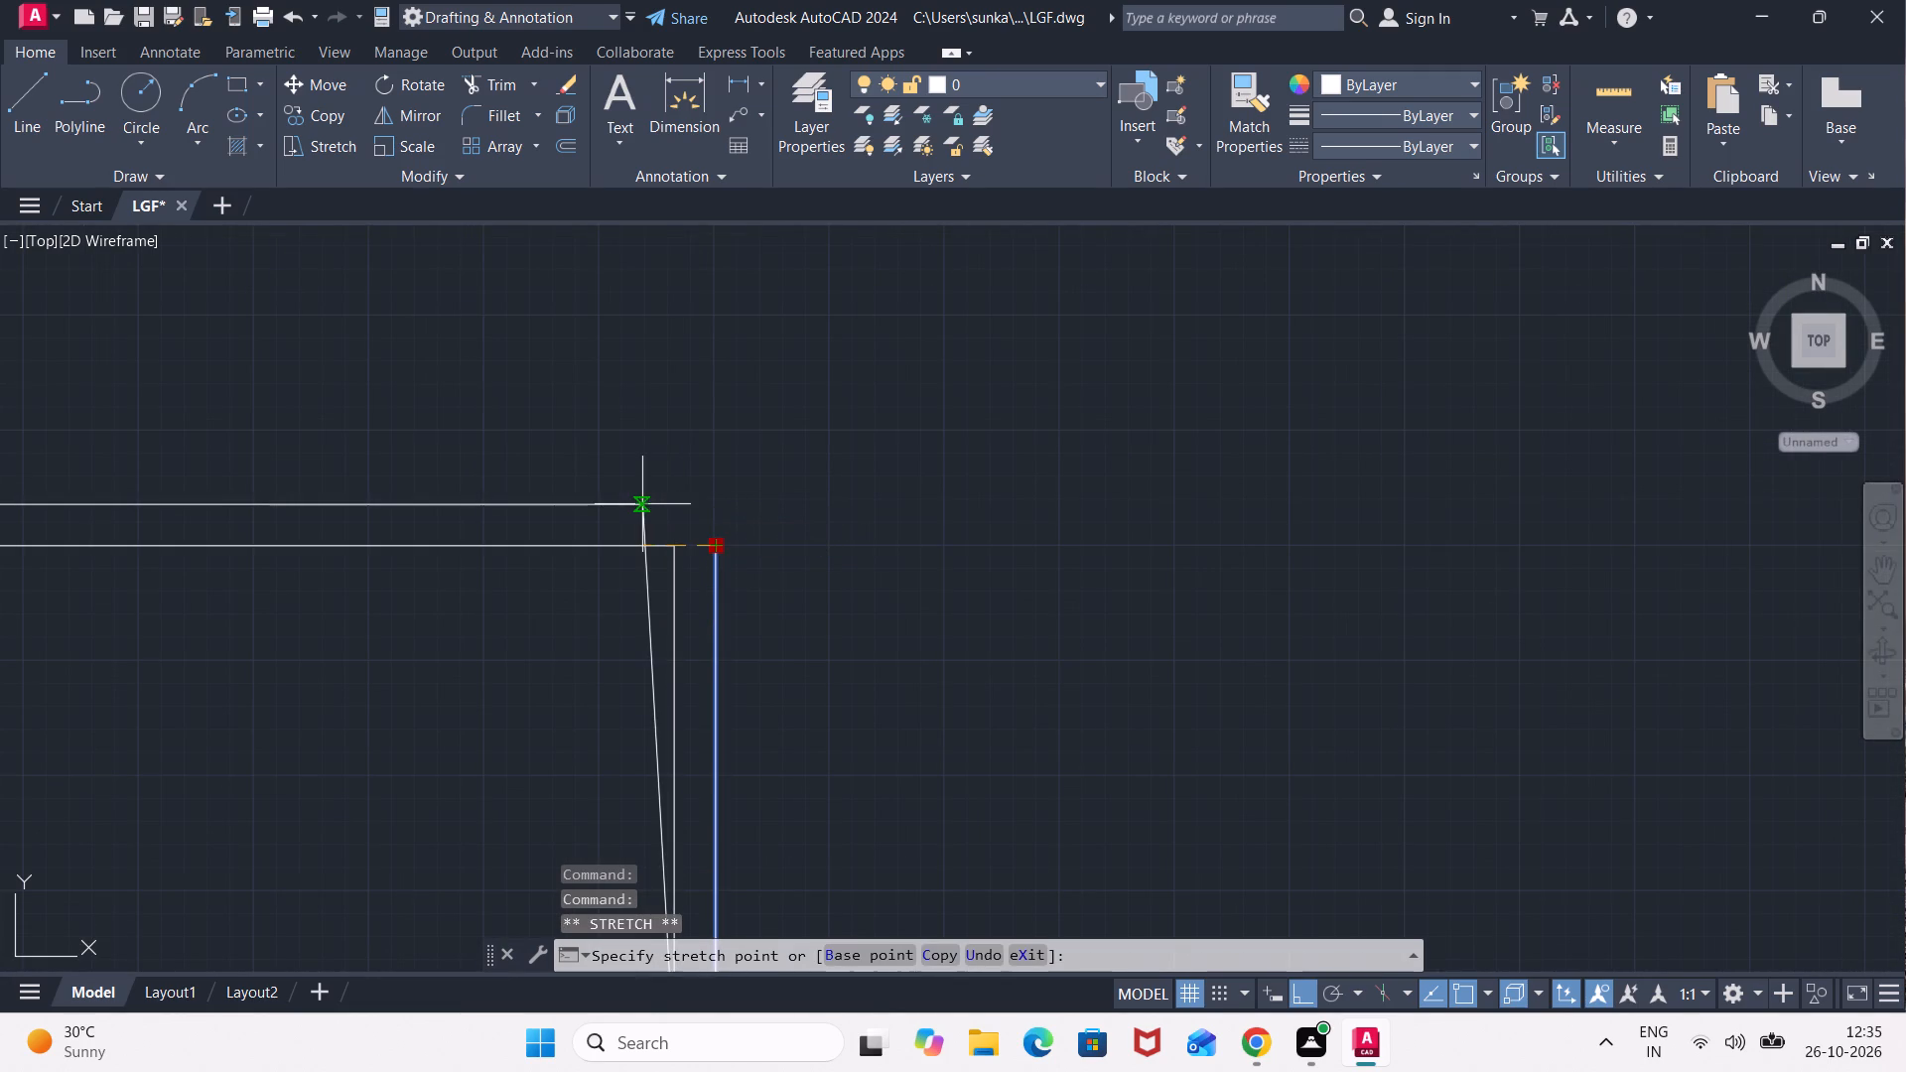
{"action": "left_click", "coordinate": [715, 504]}
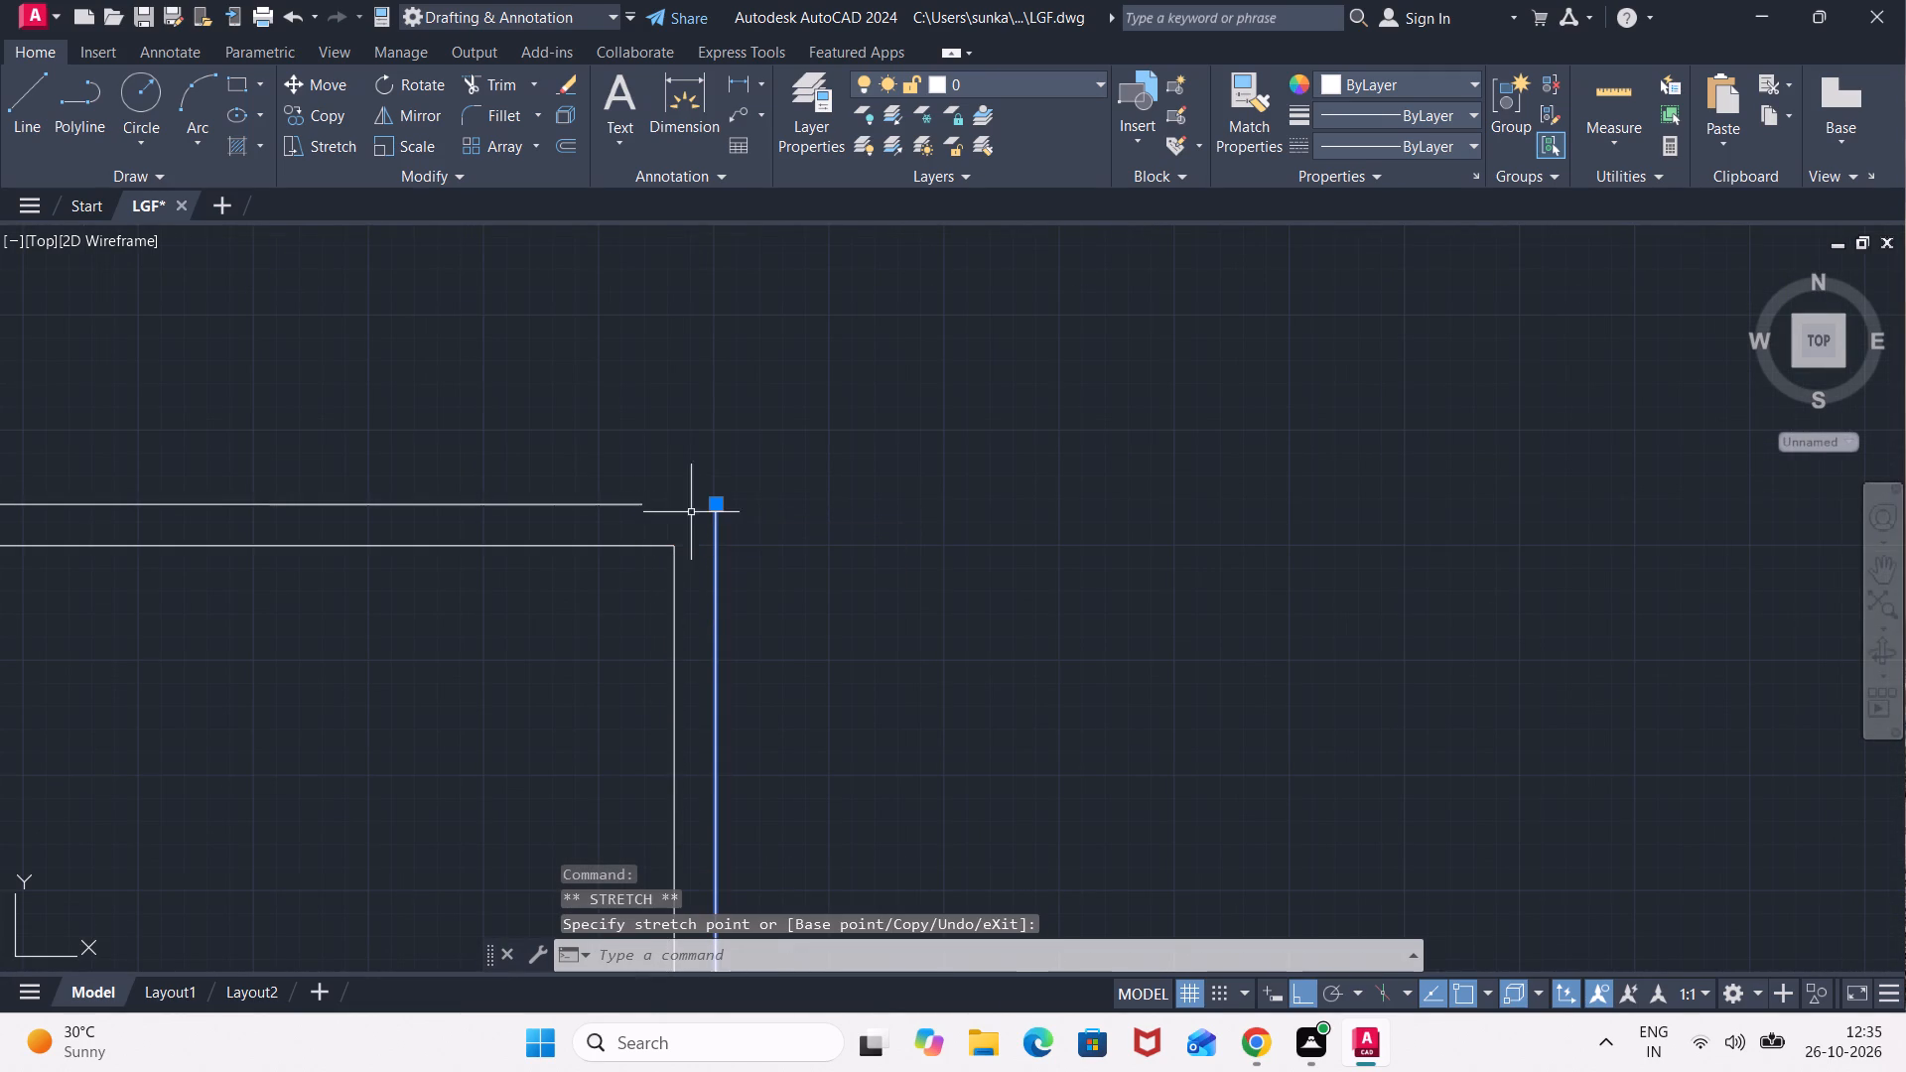
{"action": "left_click", "coordinate": [634, 507]}
{"action": "left_click", "coordinate": [640, 504]}
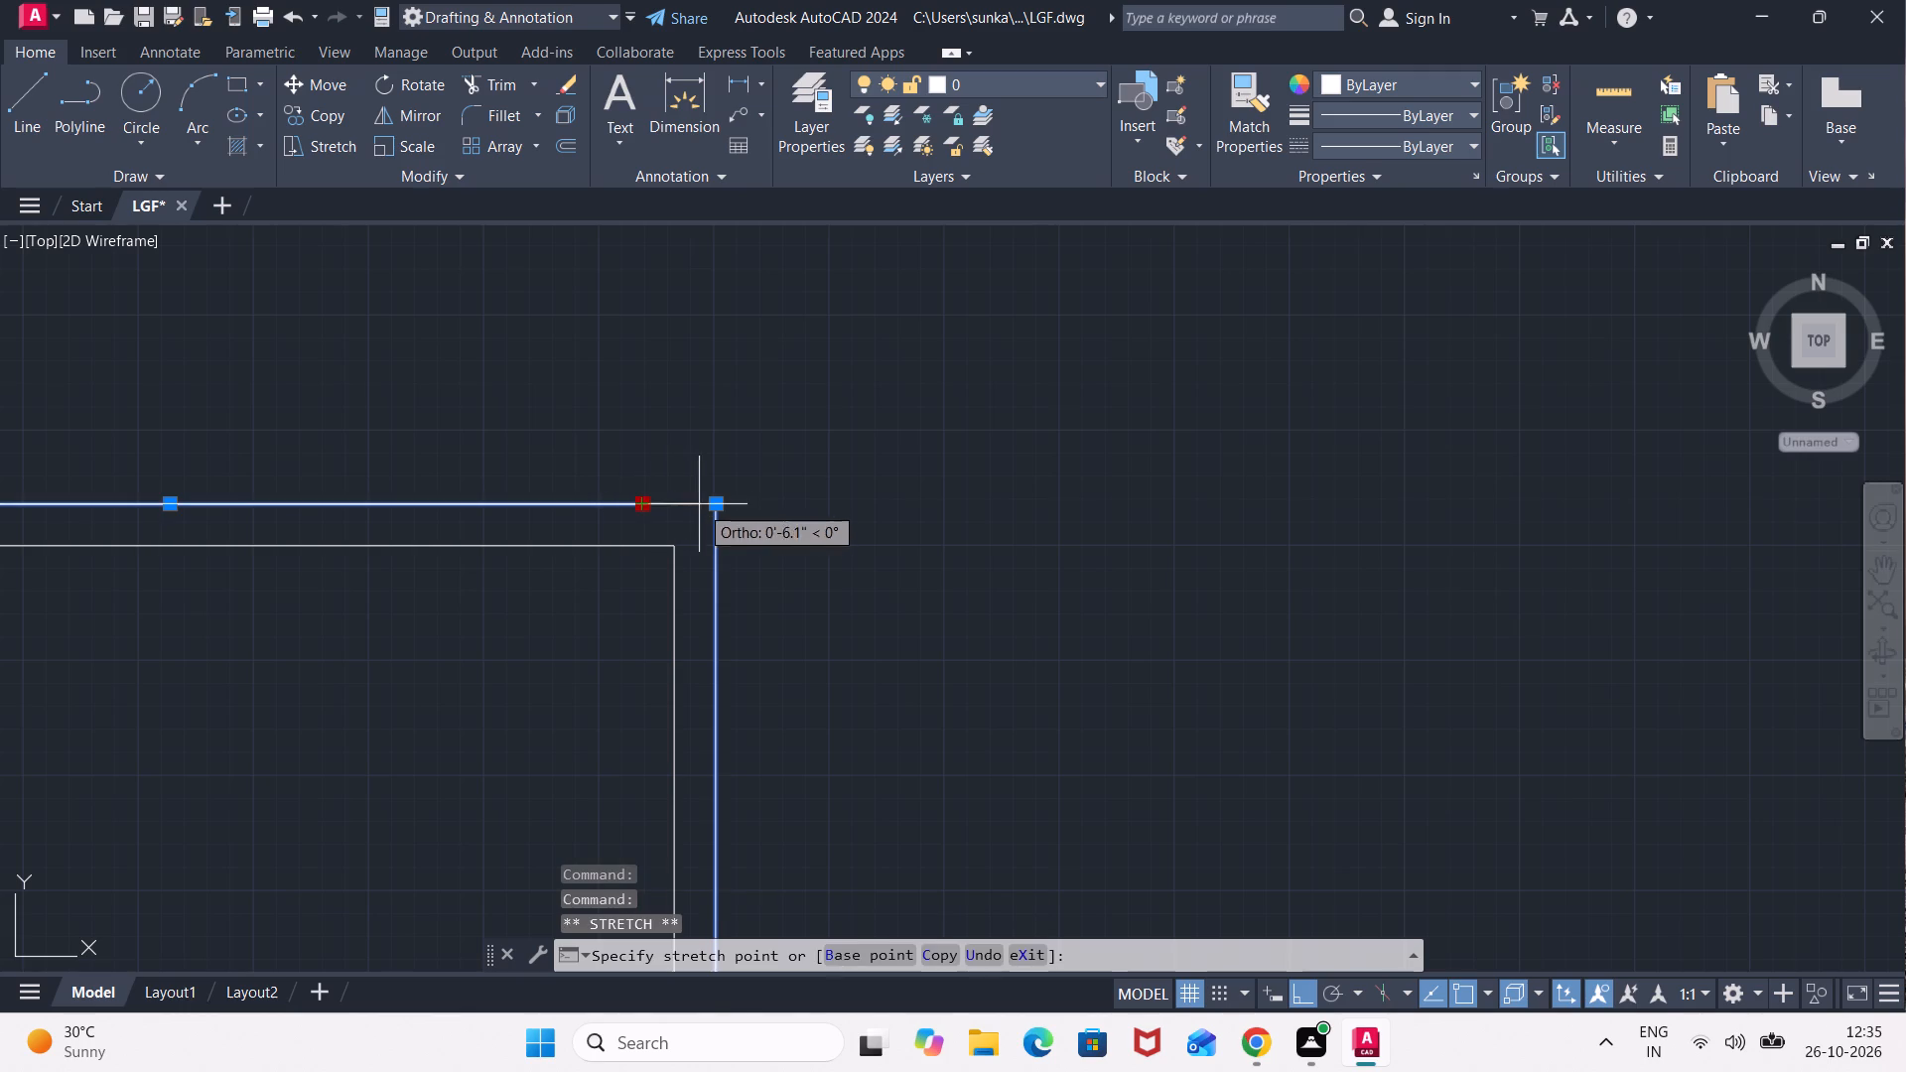
{"action": "left_click", "coordinate": [712, 504]}
{"action": "key", "text": "Escape"}
{"action": "key", "text": "Escape"}
Trim away the full-width horizontal wall's two lines where they cross the inside of the new room.
{"action": "scroll", "coordinate": [758, 664], "scroll_direction": "down", "scroll_amount": 2}
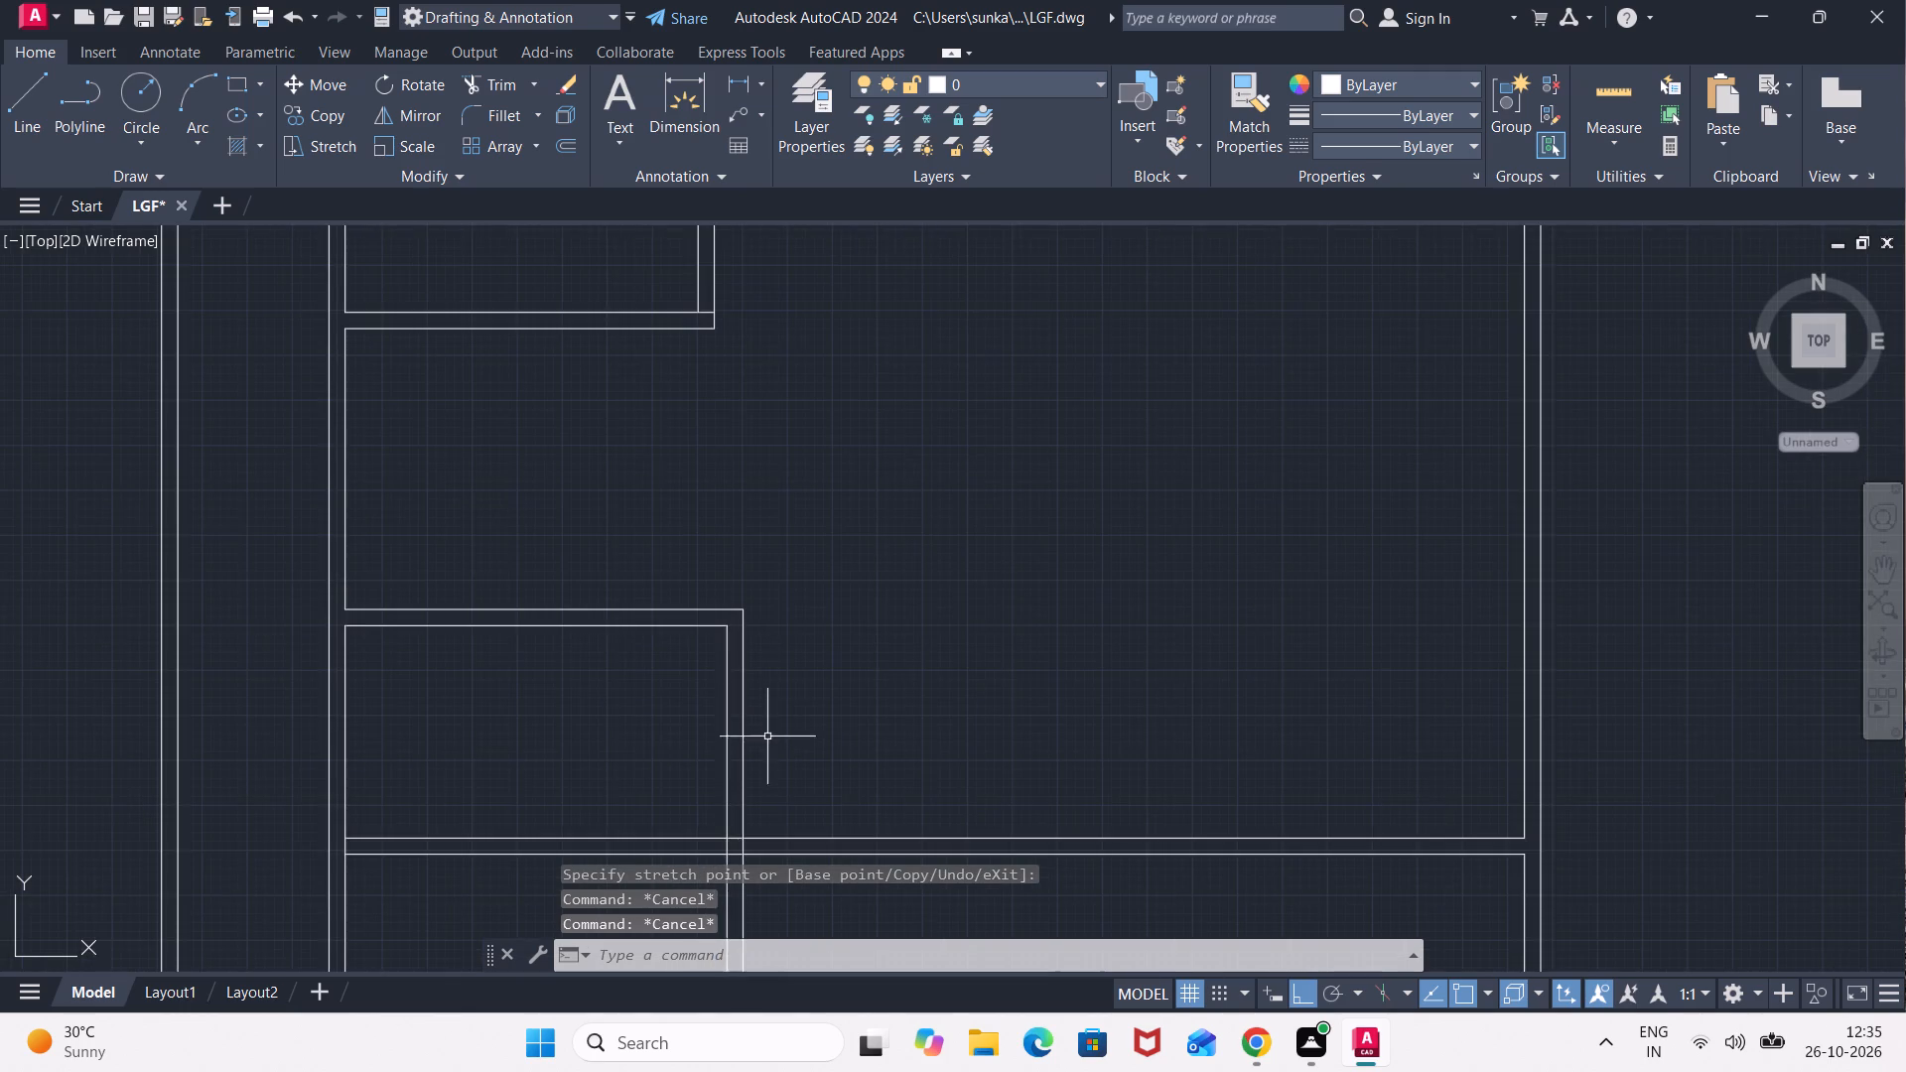
{"action": "middle_click_drag", "start_coordinate": [765, 749], "coordinate": [784, 514]}
{"action": "type", "text": "TR"}
{"action": "key", "text": "Return"}
{"action": "left_click", "coordinate": [665, 558]}
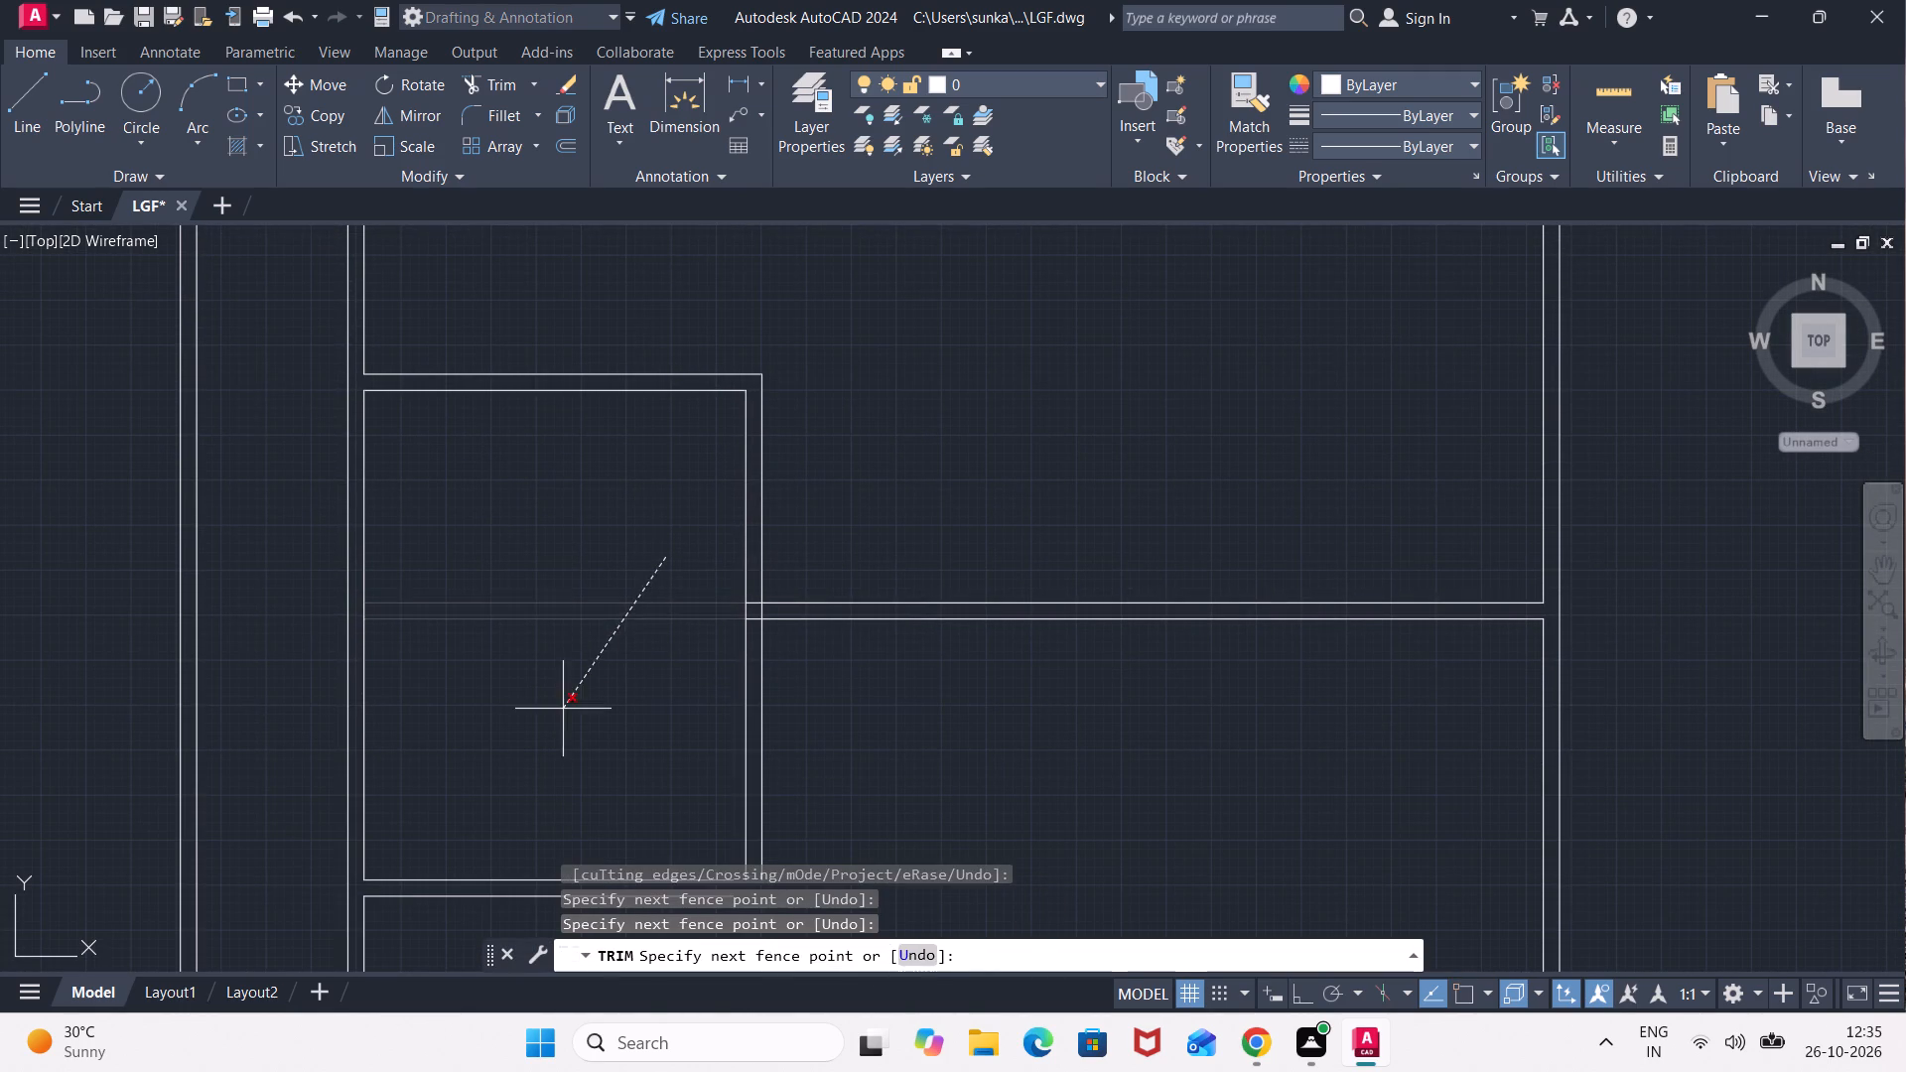
{"action": "left_click", "coordinate": [563, 709]}
Trim the overlapping lines where the horizontal wall meets the new room's vertical wall, leaving an open T-junction.
{"action": "scroll", "coordinate": [782, 580], "scroll_direction": "up", "scroll_amount": 2}
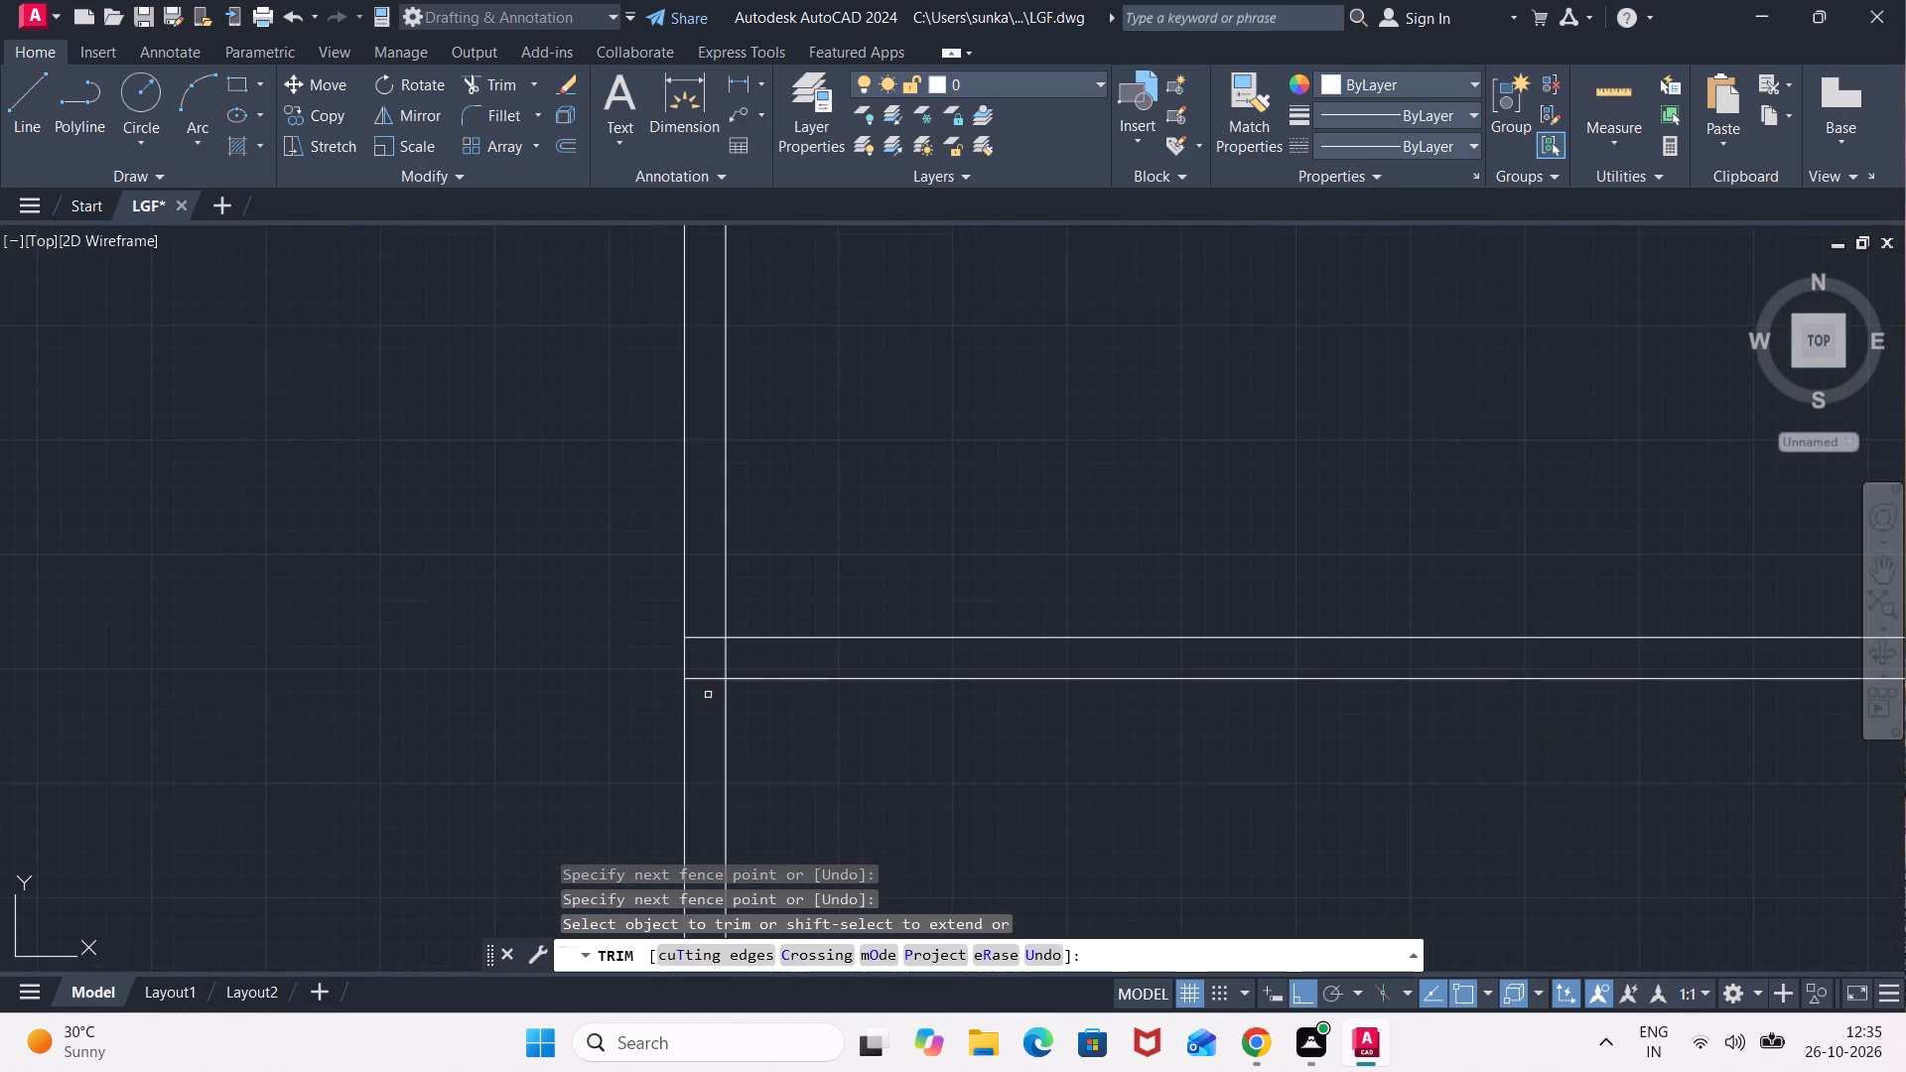
{"action": "left_click", "coordinate": [708, 695]}
{"action": "left_click", "coordinate": [699, 616]}
{"action": "left_click", "coordinate": [708, 664]}
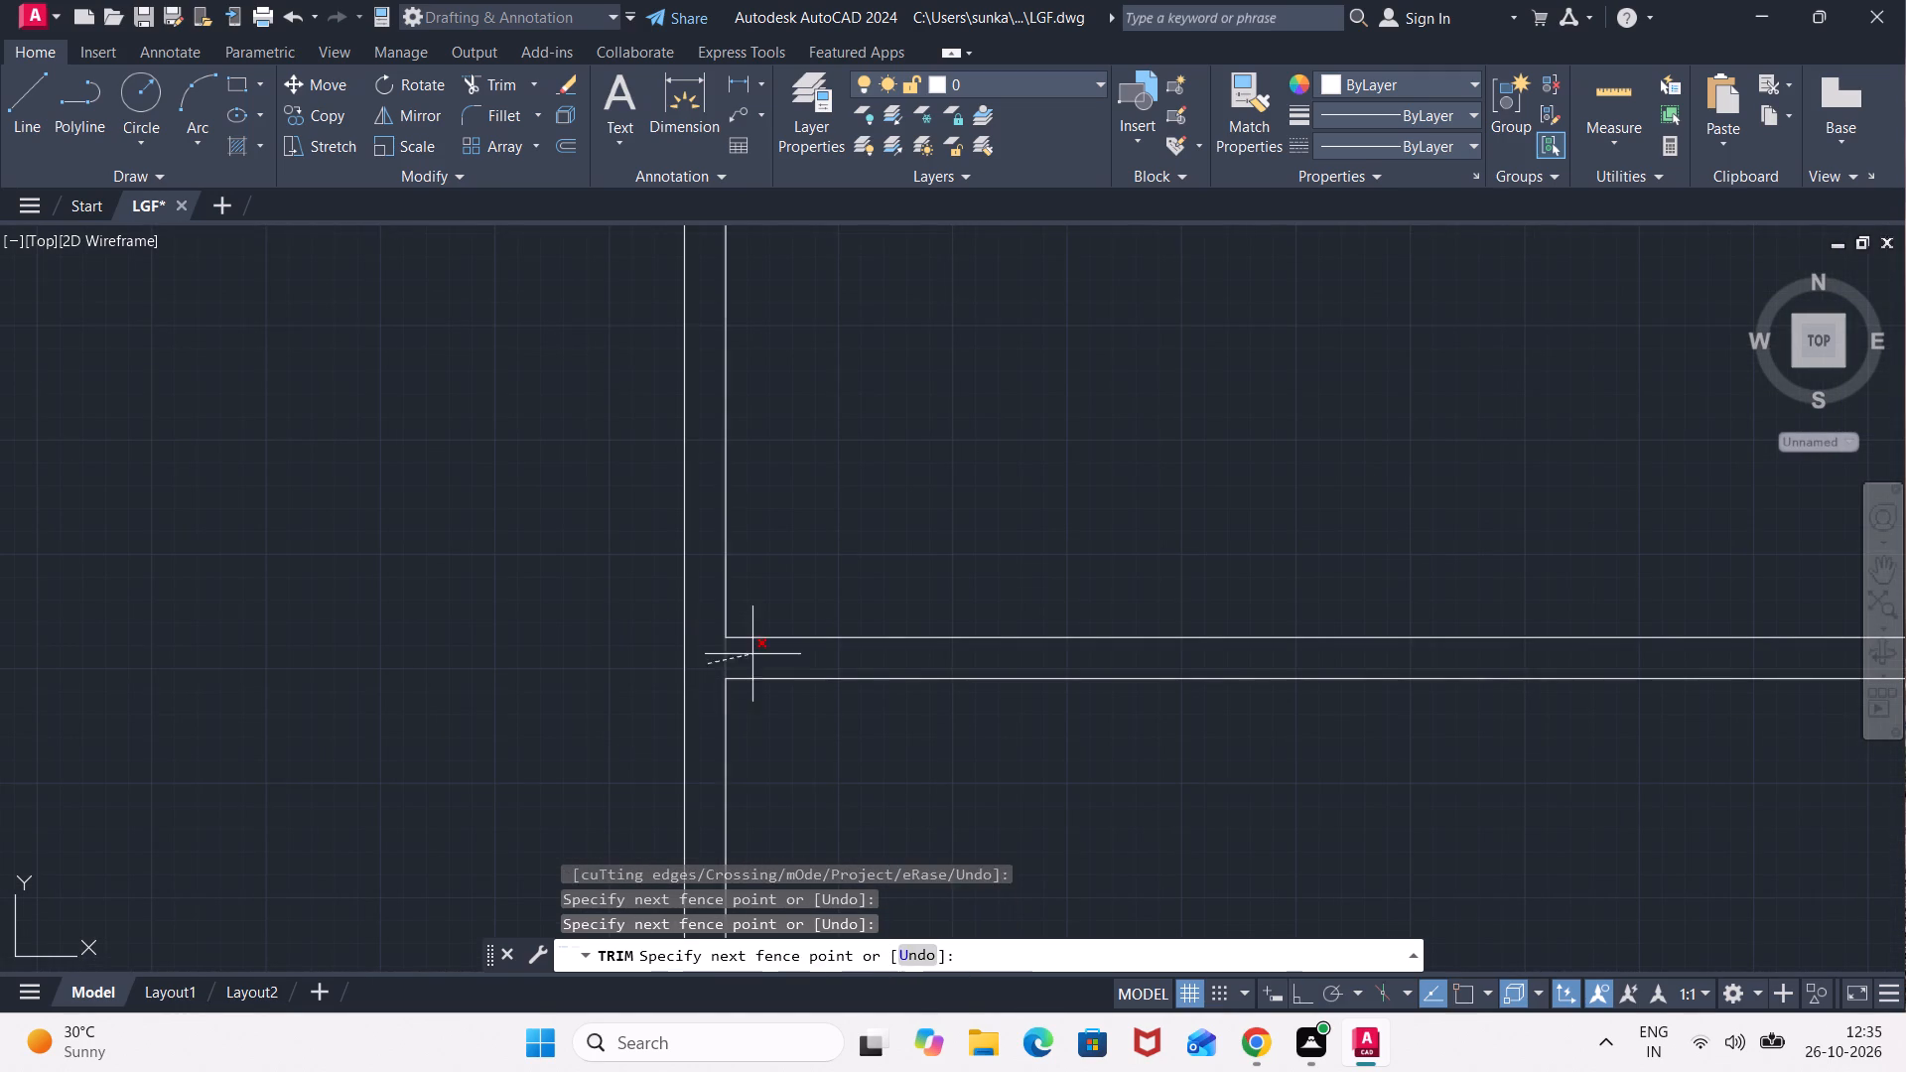
{"action": "left_click", "coordinate": [752, 652]}
{"action": "scroll", "coordinate": [801, 763], "scroll_direction": "down", "scroll_amount": 3}
{"action": "middle_click_drag", "start_coordinate": [839, 807], "coordinate": [779, 620]}
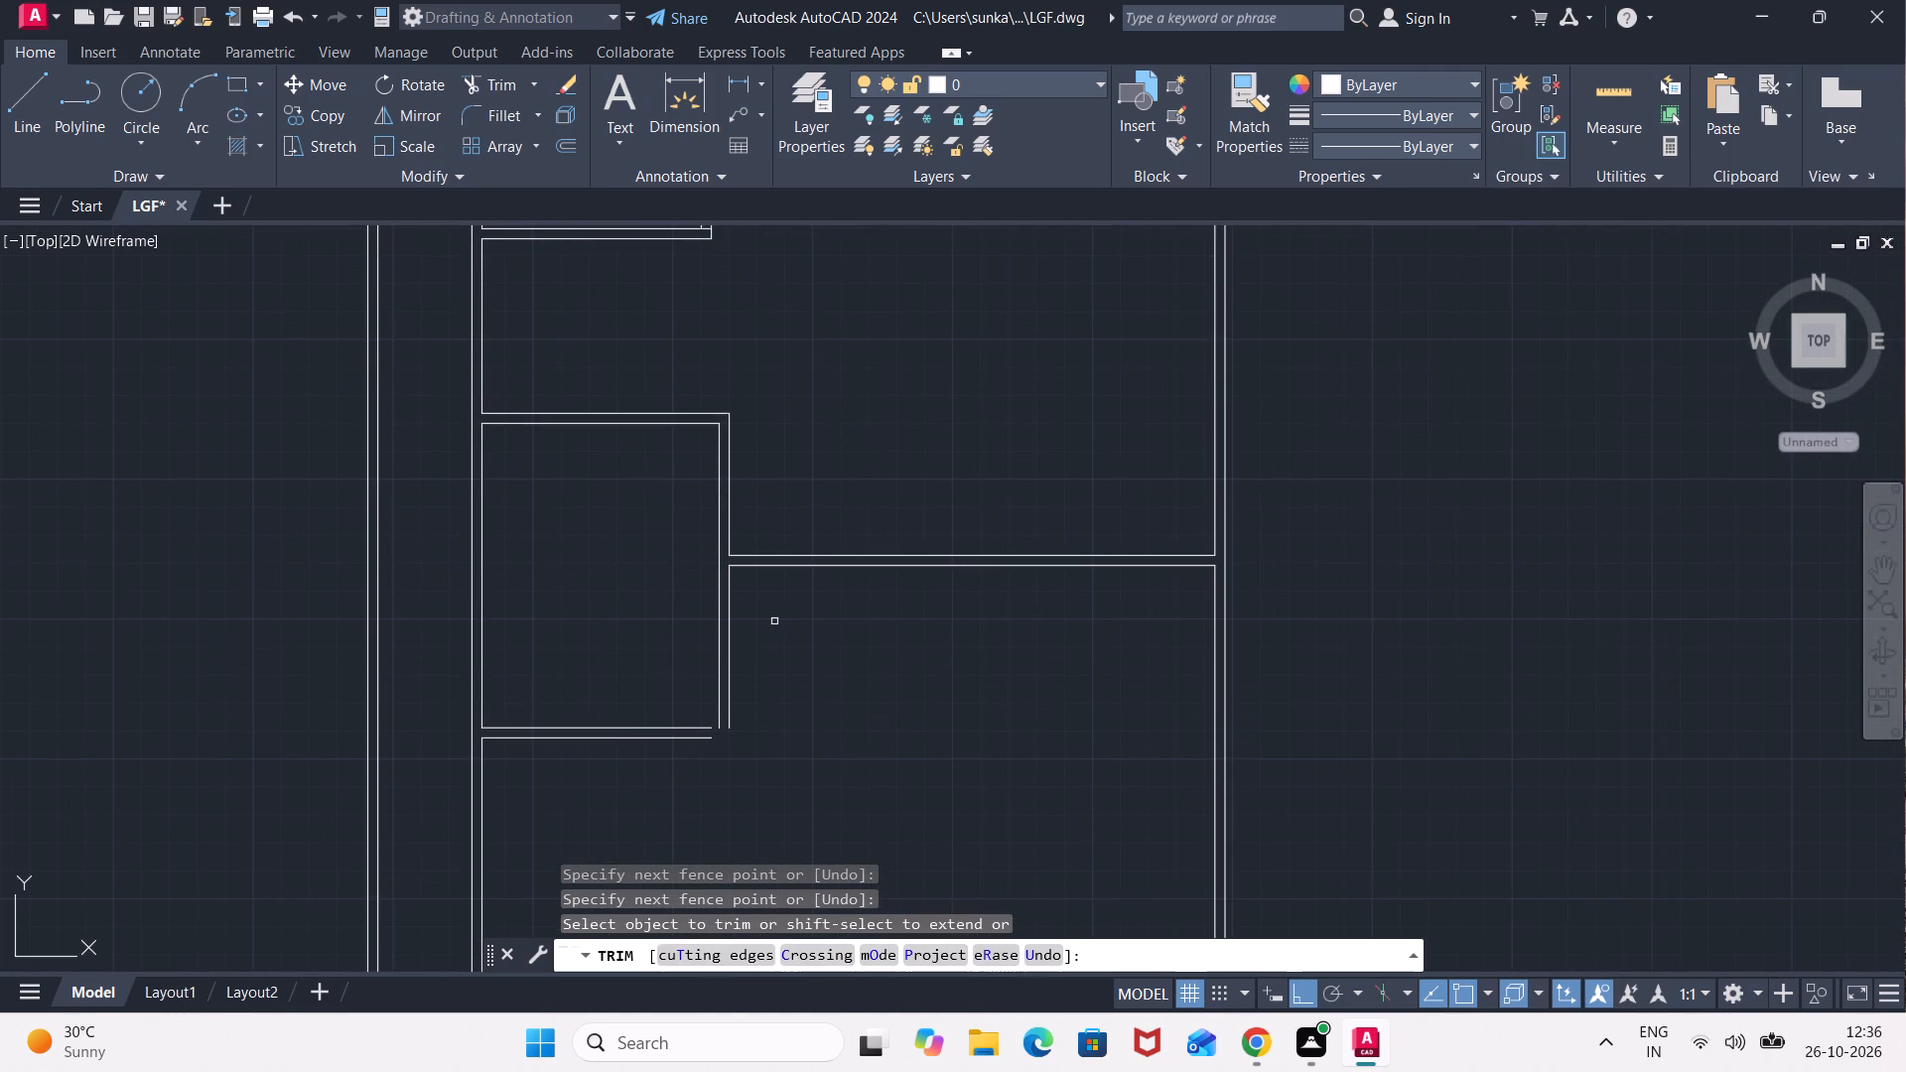
{"action": "scroll", "coordinate": [803, 682], "scroll_direction": "down", "scroll_amount": 2}
{"action": "middle_click_drag", "start_coordinate": [808, 715], "coordinate": [805, 598]}
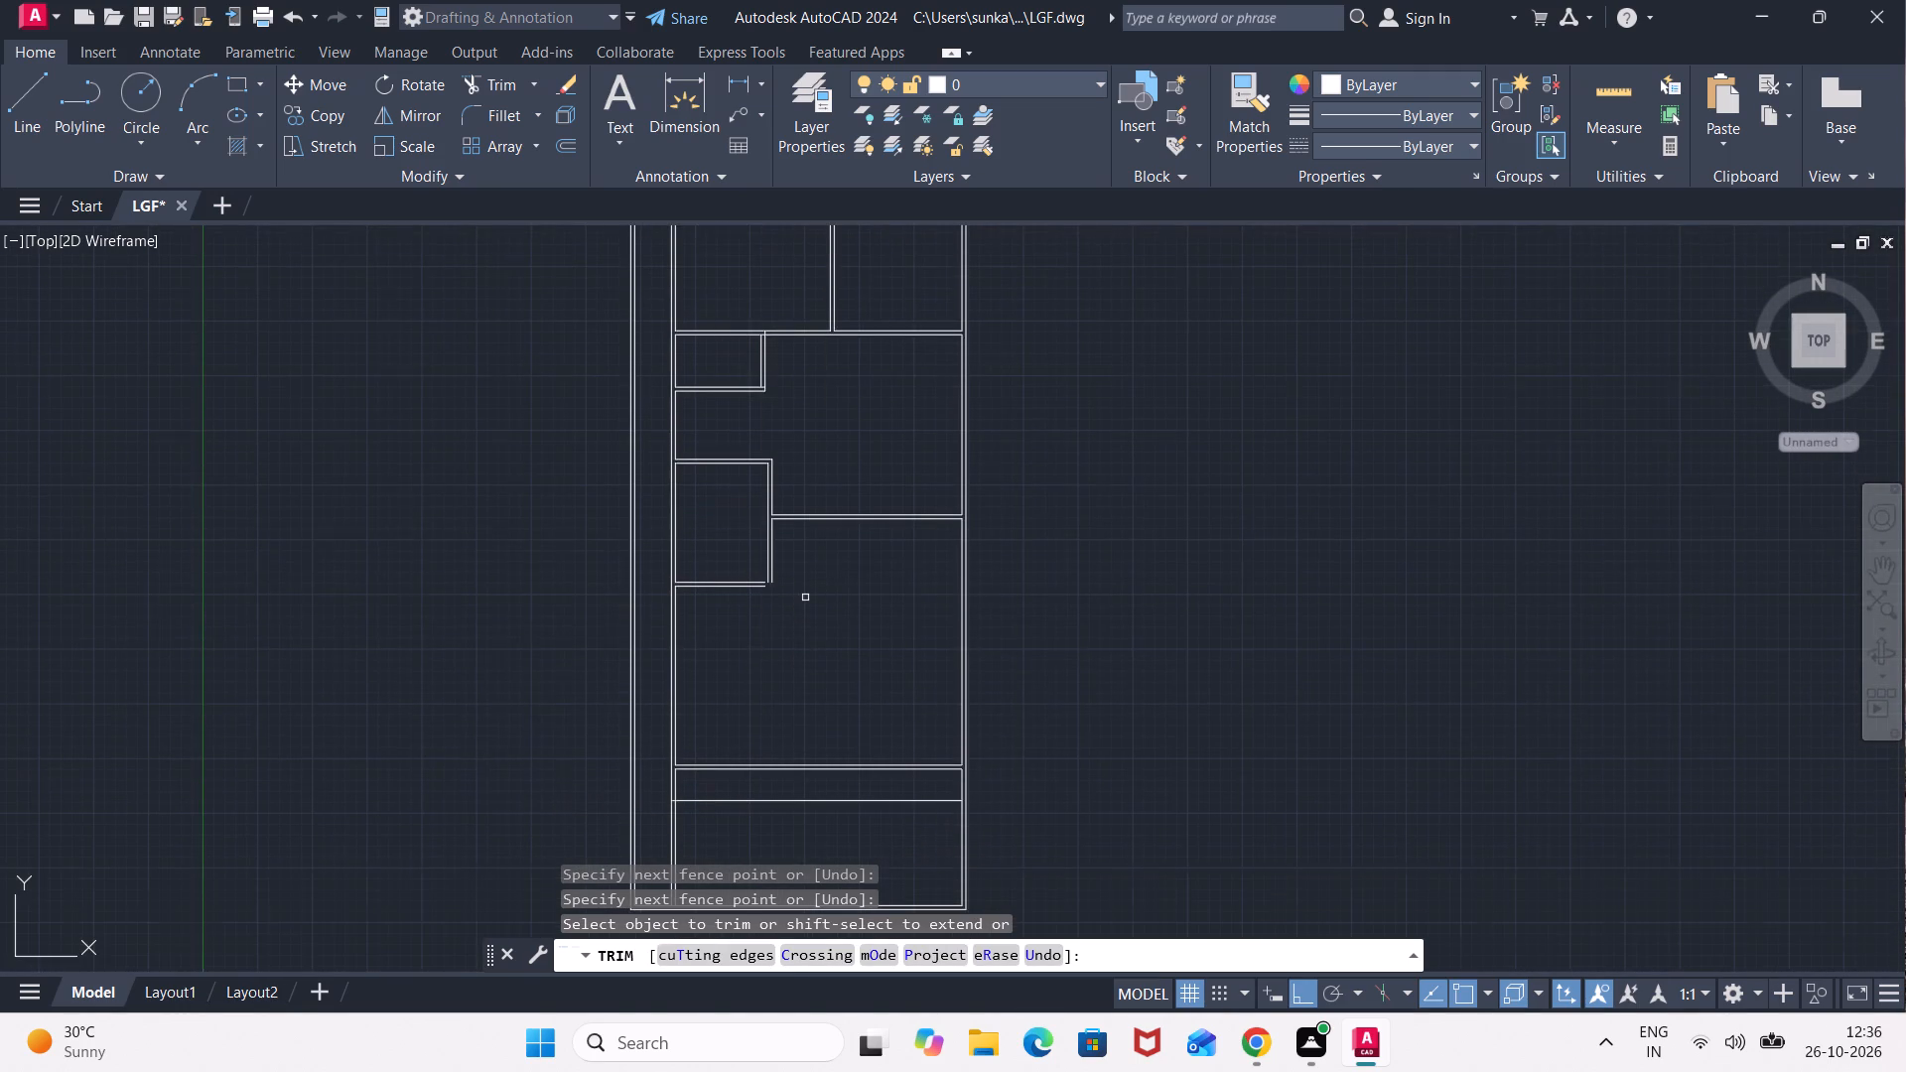
{"action": "key", "text": "Escape"}
Stretch the lower short wall's upper line to meet the vertical wall's inner line, closing the room's lower inner corner.
{"action": "scroll", "coordinate": [805, 597], "scroll_direction": "up", "scroll_amount": 5}
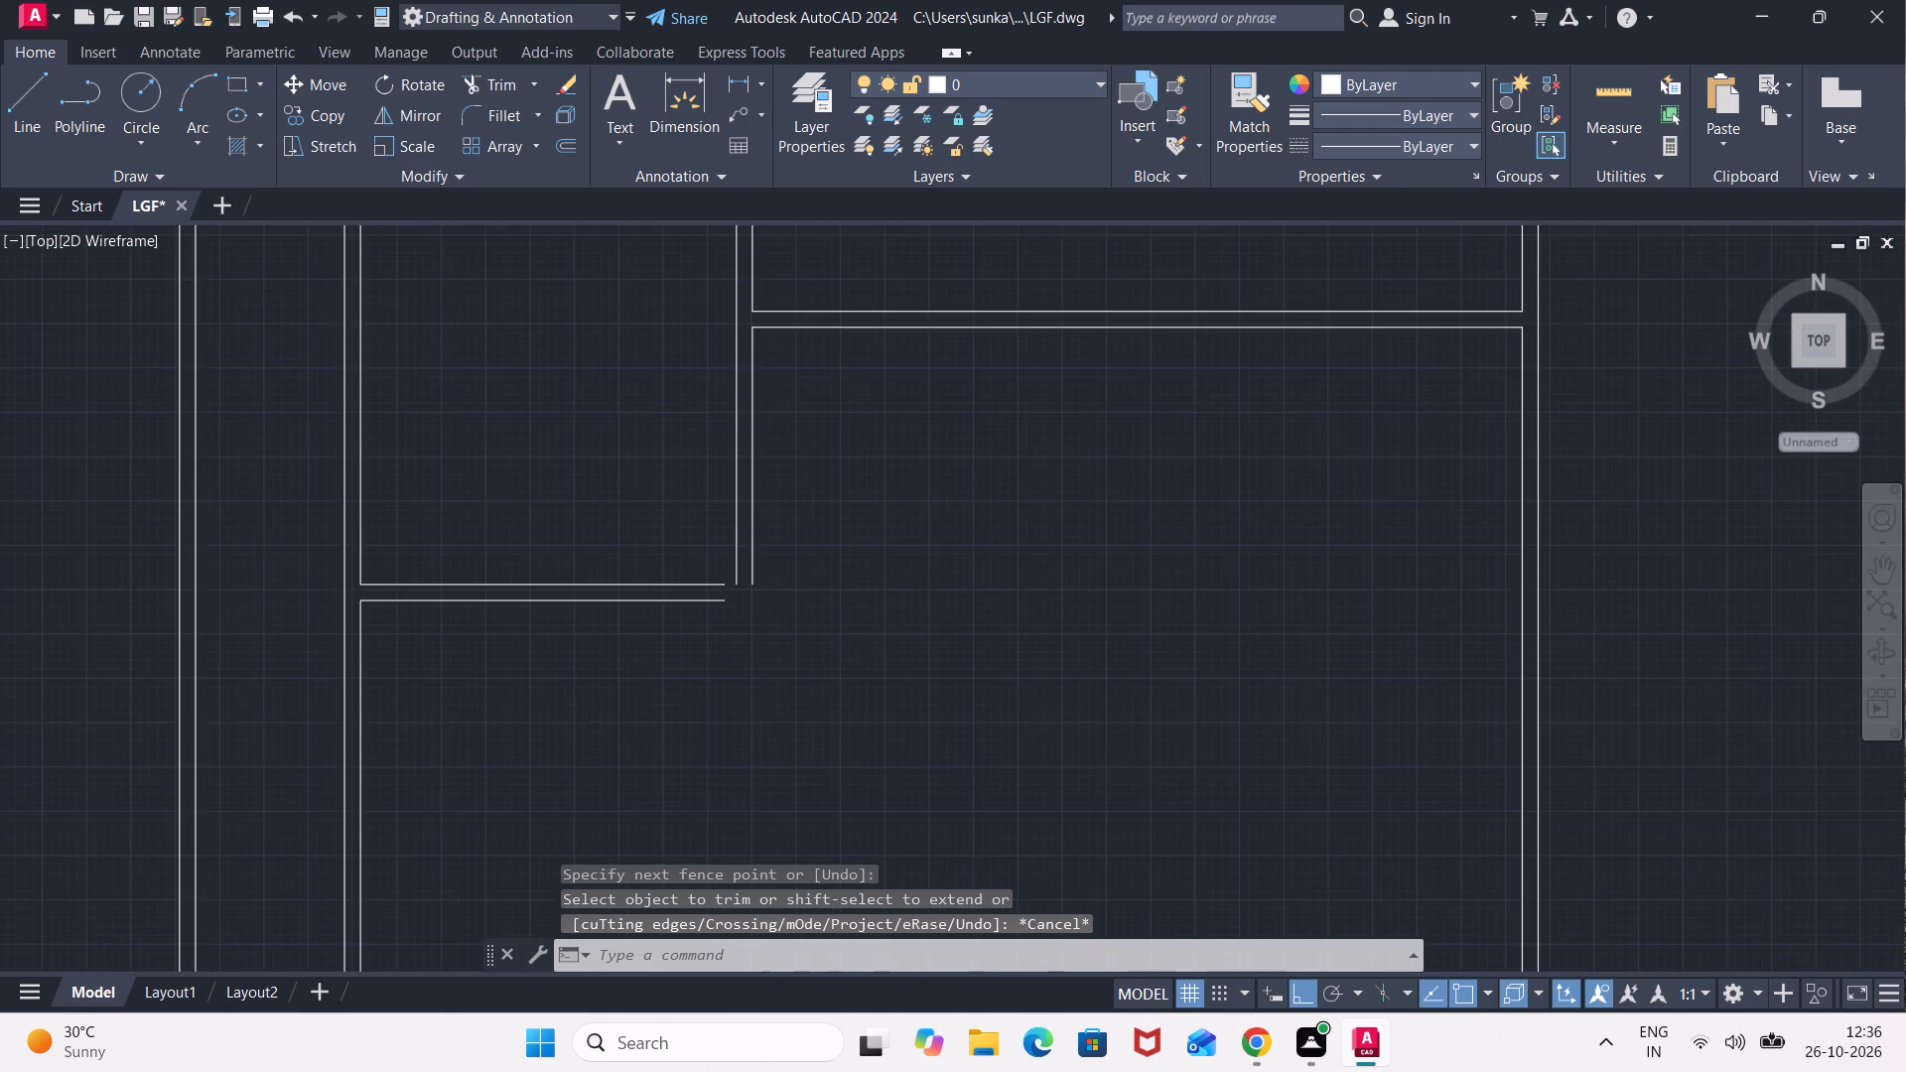
{"action": "left_click", "coordinate": [732, 576]}
{"action": "left_click", "coordinate": [707, 598]}
{"action": "left_click", "coordinate": [707, 598]}
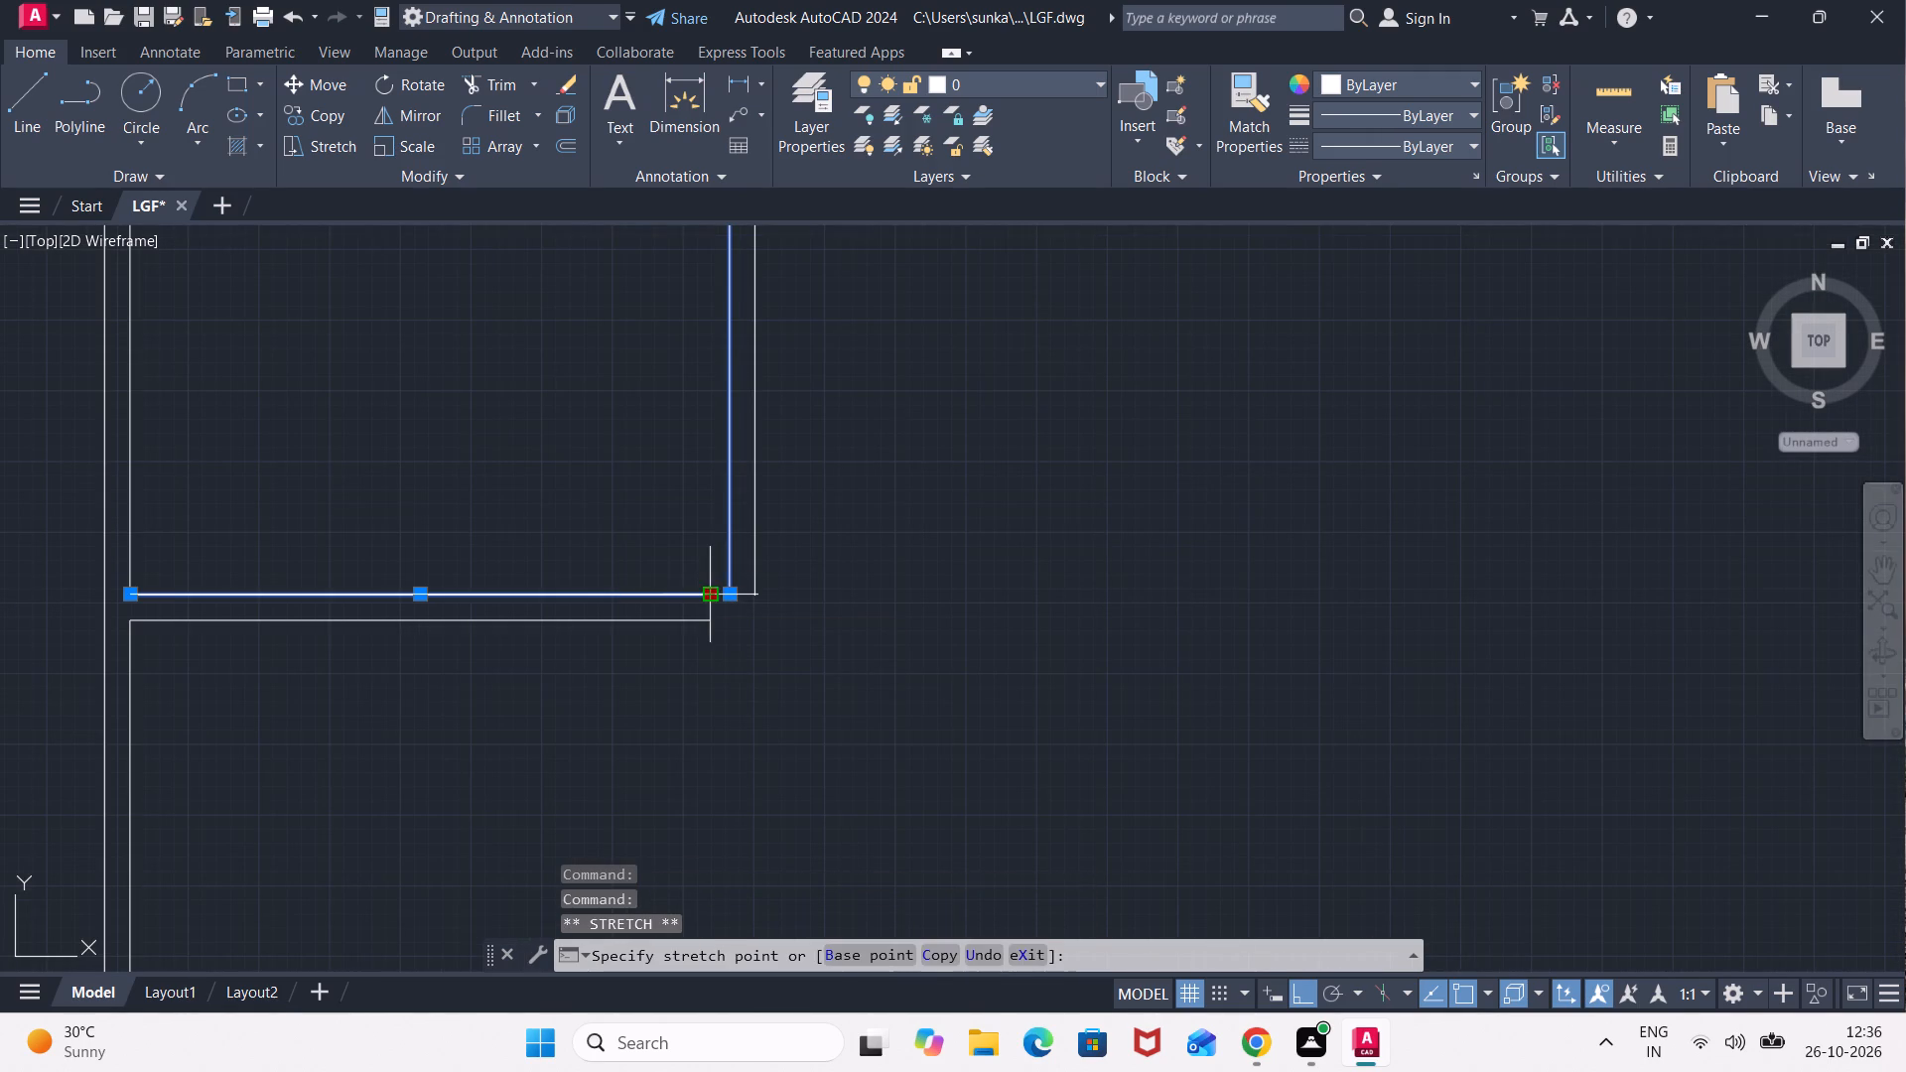
{"action": "left_click", "coordinate": [728, 603]}
{"action": "key", "text": "Escape"}
{"action": "key", "text": "Escape"}
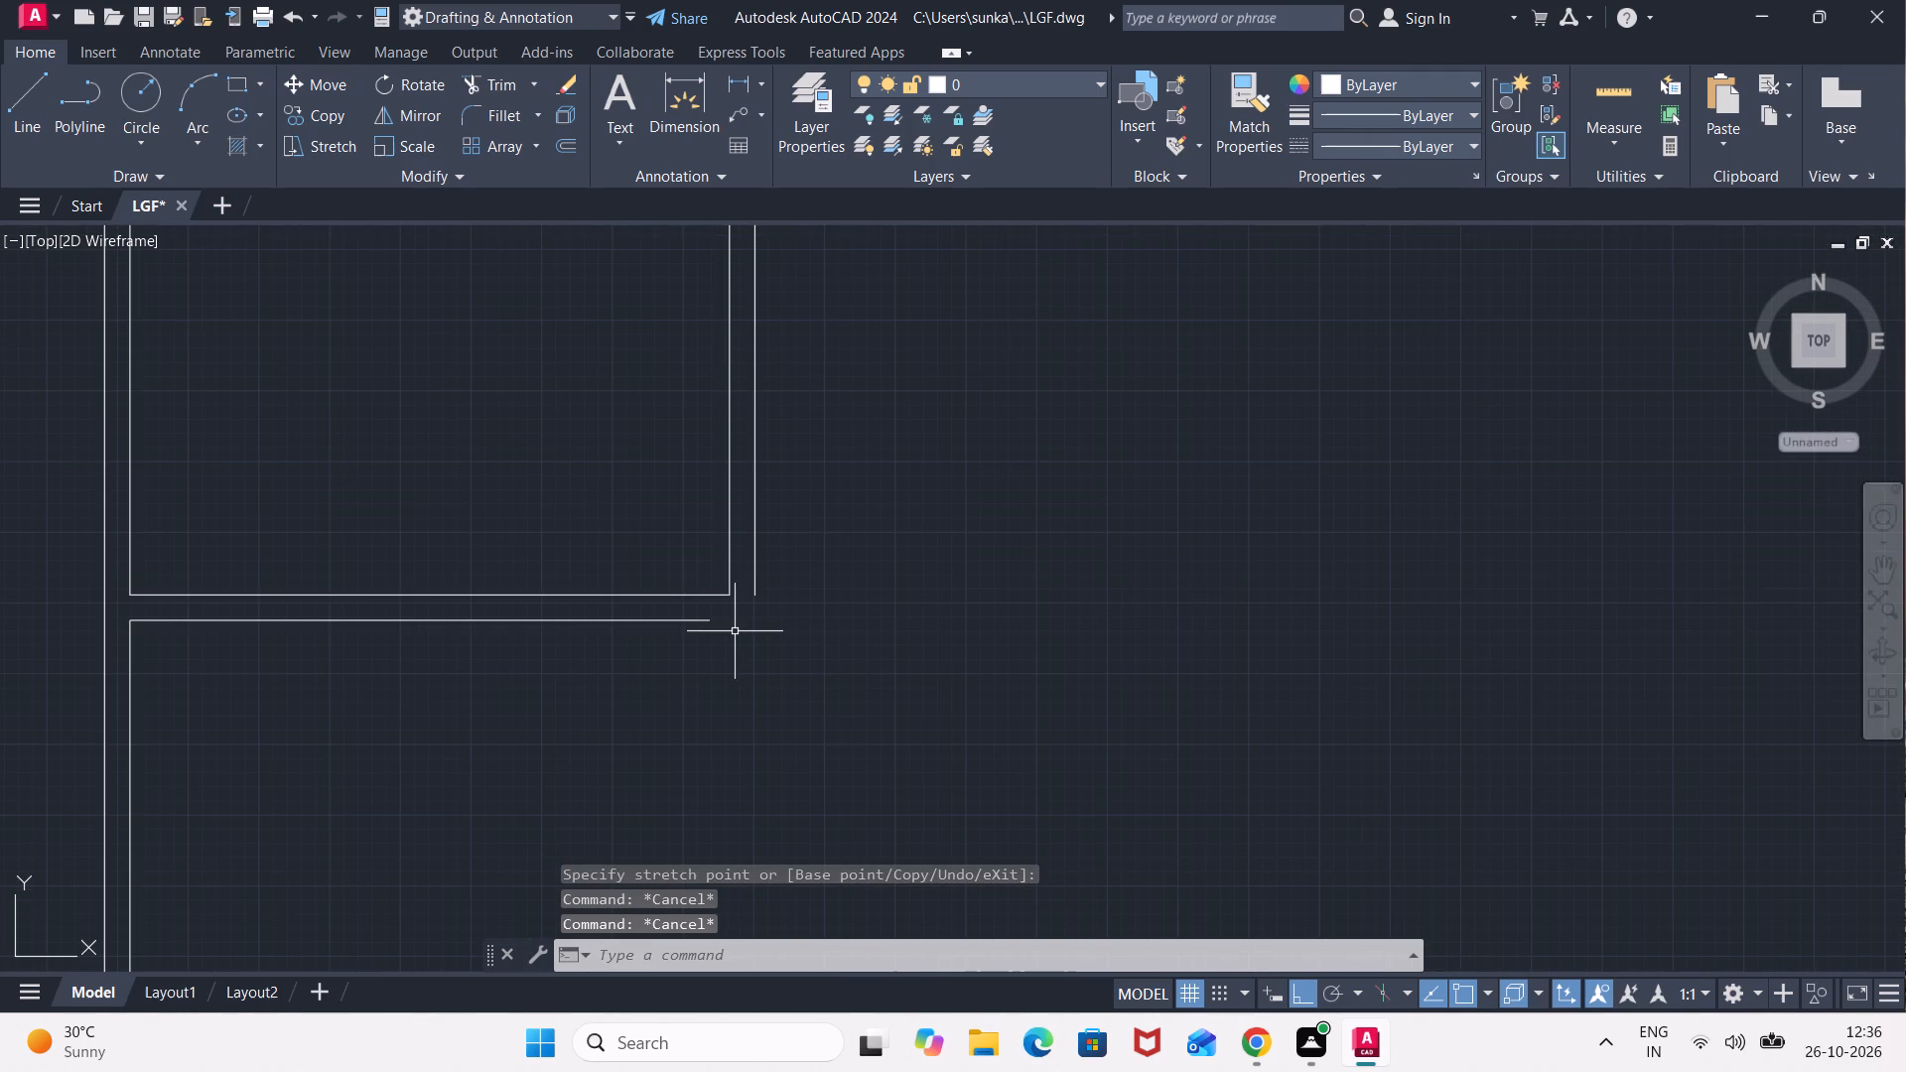
Stretch the vertical wall's outer line and the lower short wall's lower line to meet at the room's lower outer corner.
{"action": "left_click", "coordinate": [700, 623]}
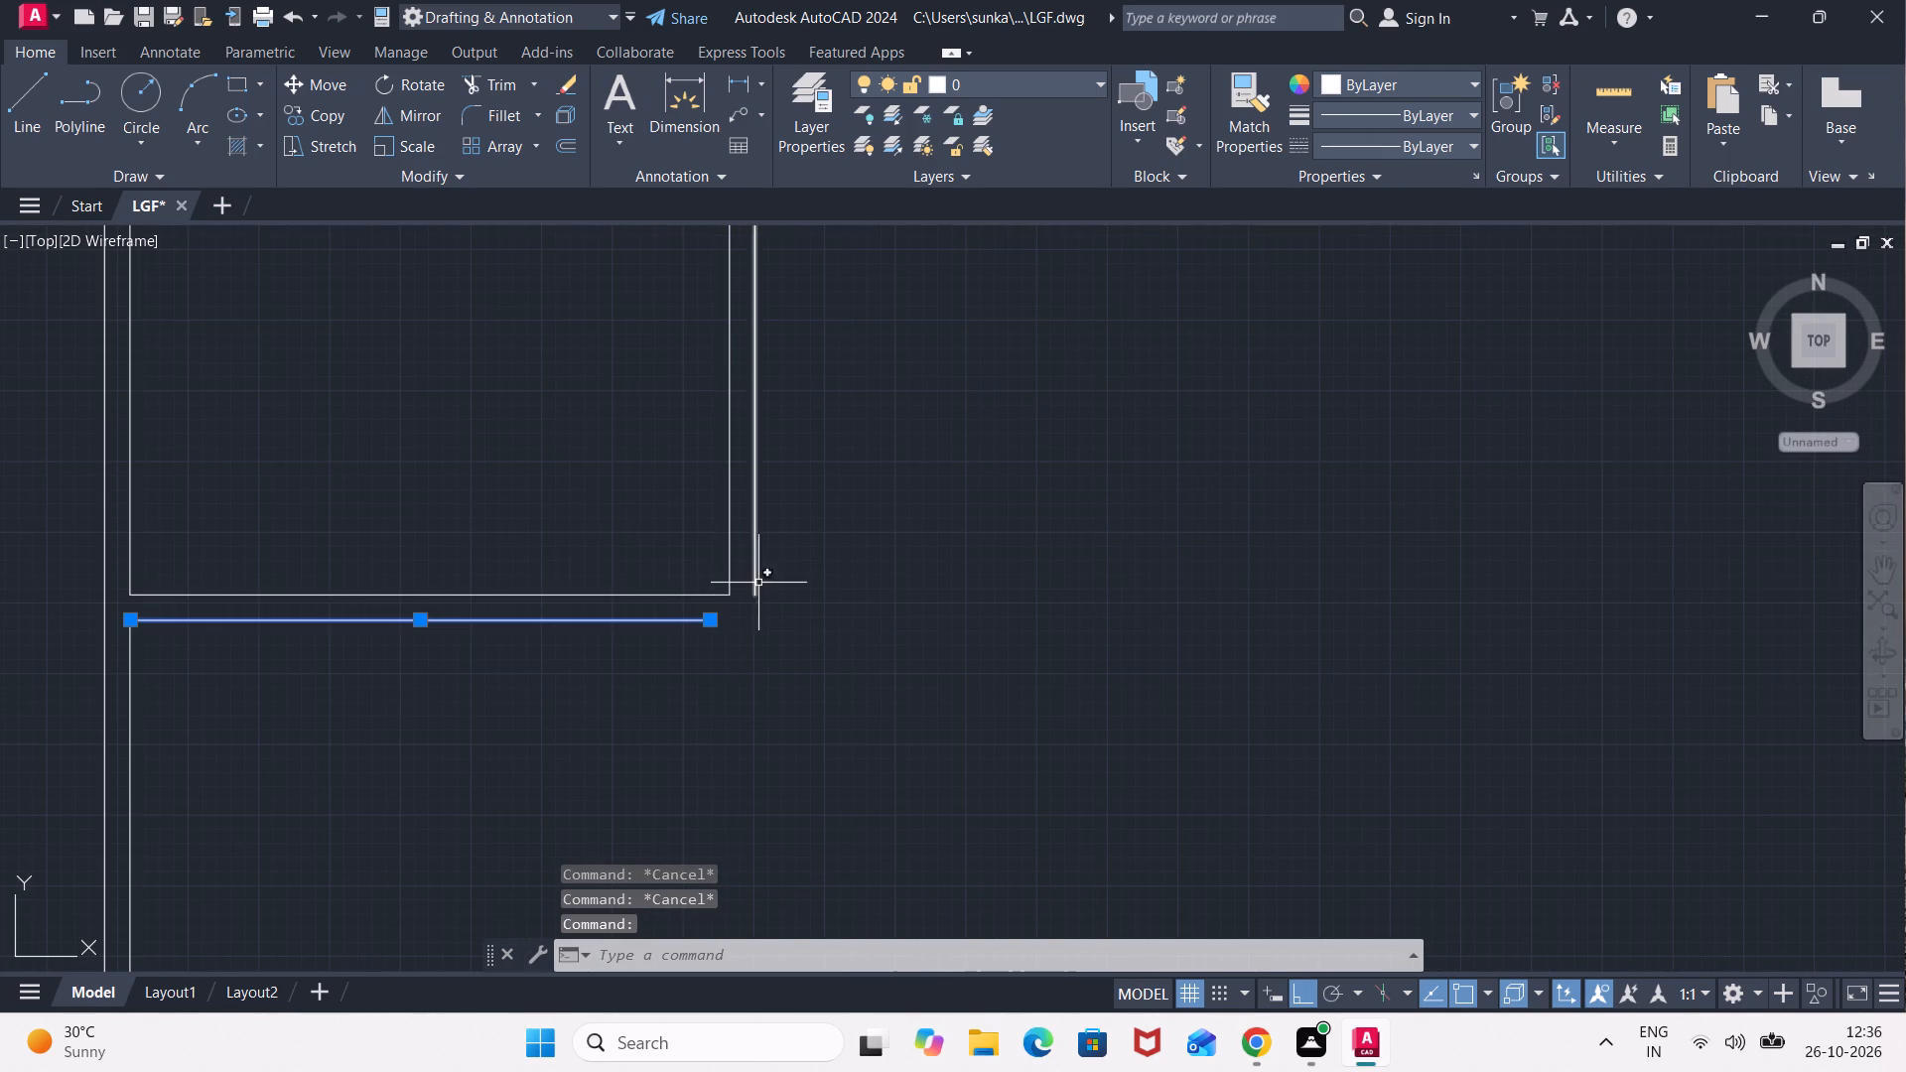
{"action": "left_click", "coordinate": [752, 590]}
{"action": "left_click", "coordinate": [749, 600]}
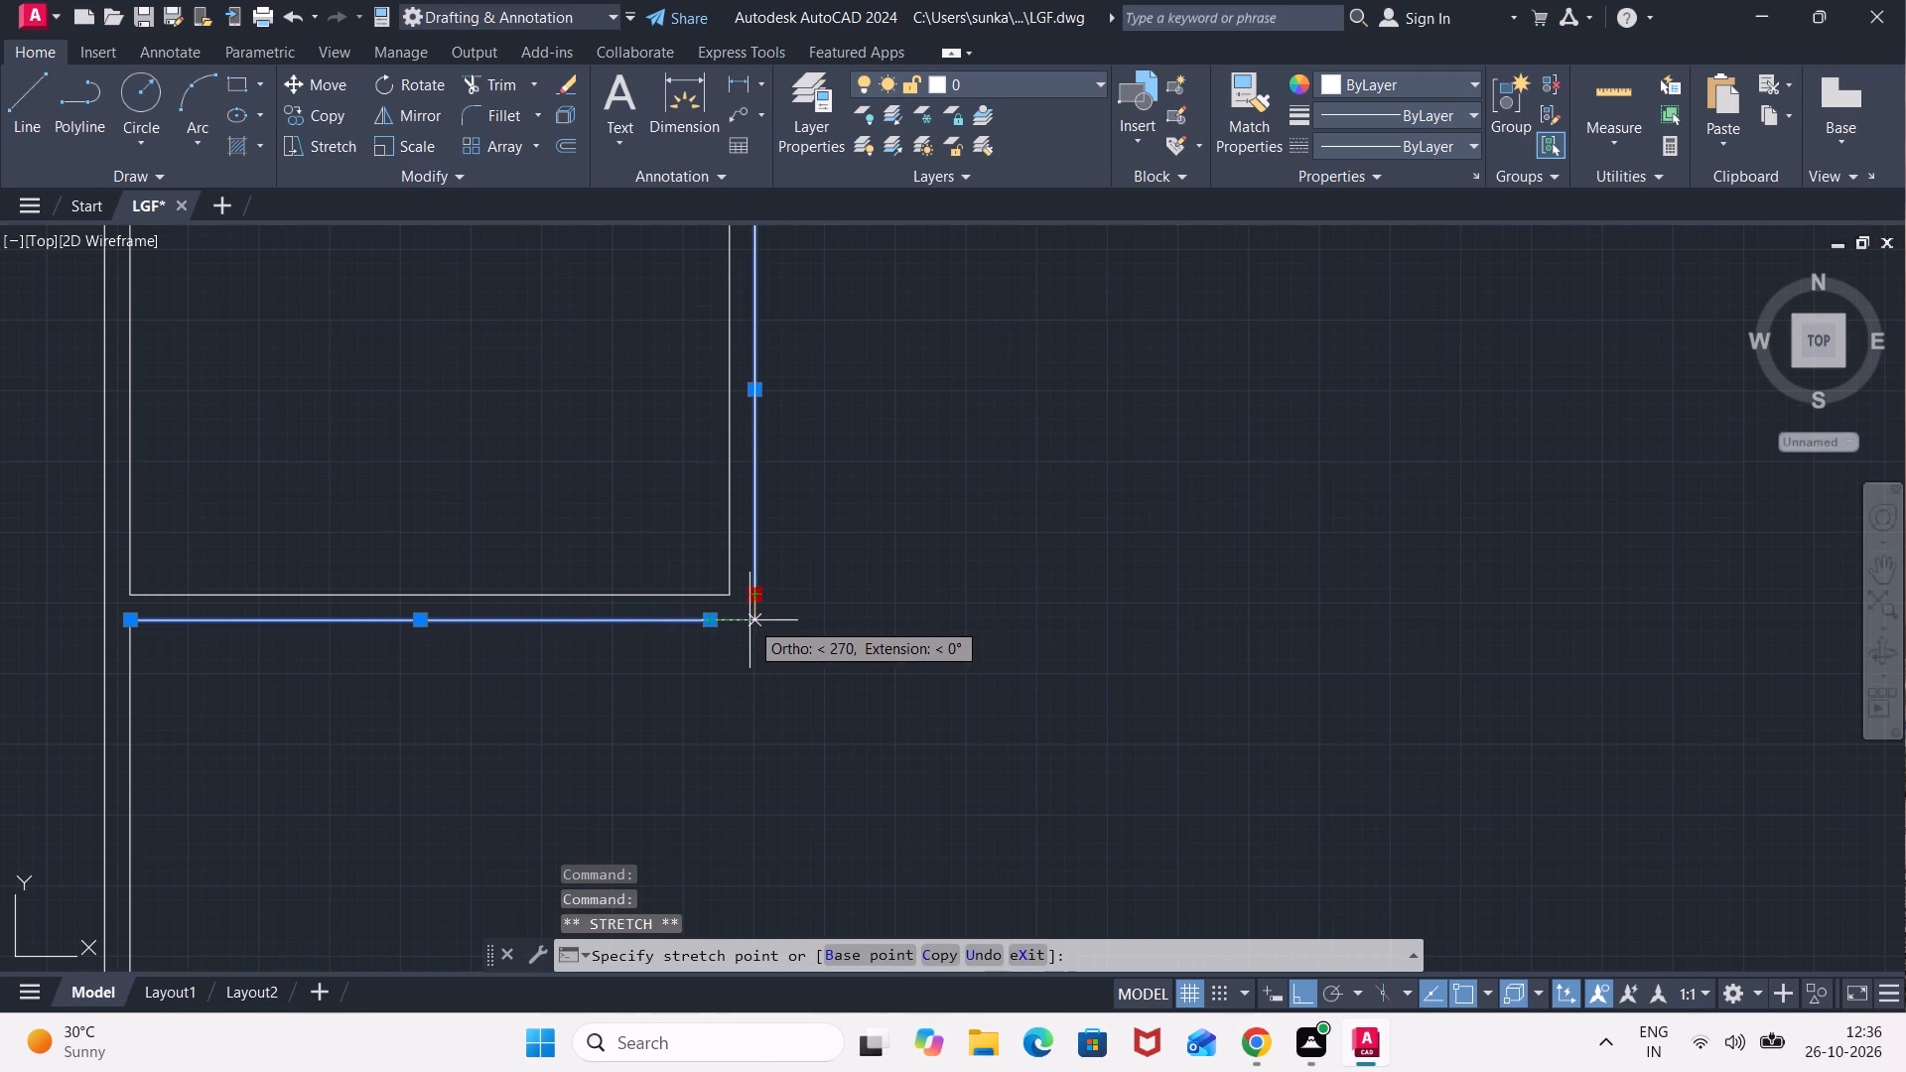
{"action": "left_click", "coordinate": [750, 619]}
{"action": "left_click", "coordinate": [714, 621]}
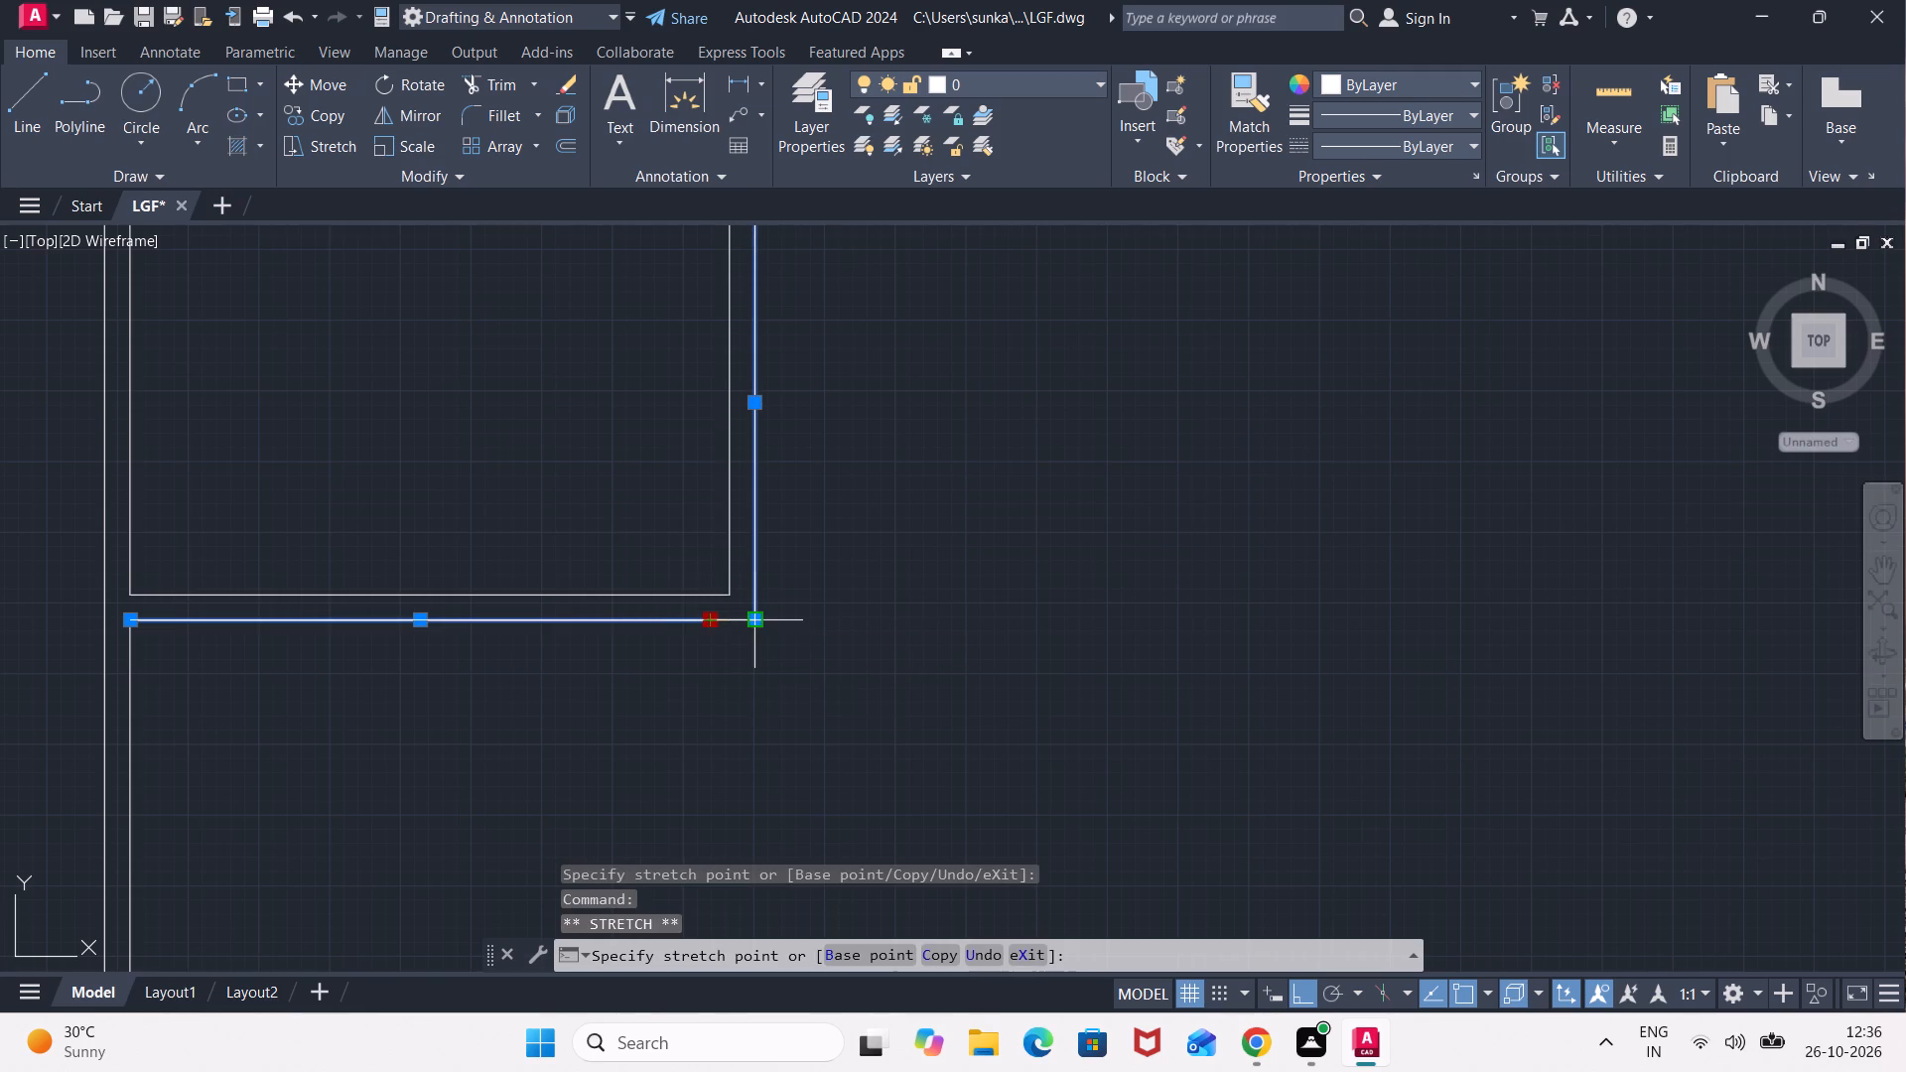
{"action": "left_click", "coordinate": [757, 615]}
{"action": "key", "text": "Escape"}
{"action": "key", "text": "Escape"}
Stretch the left end of the lower short wall's lower line to the outer line of the long left partition wall.
{"action": "scroll", "coordinate": [687, 702], "scroll_direction": "down", "scroll_amount": 2}
{"action": "middle_click_drag", "start_coordinate": [638, 736], "coordinate": [640, 723]}
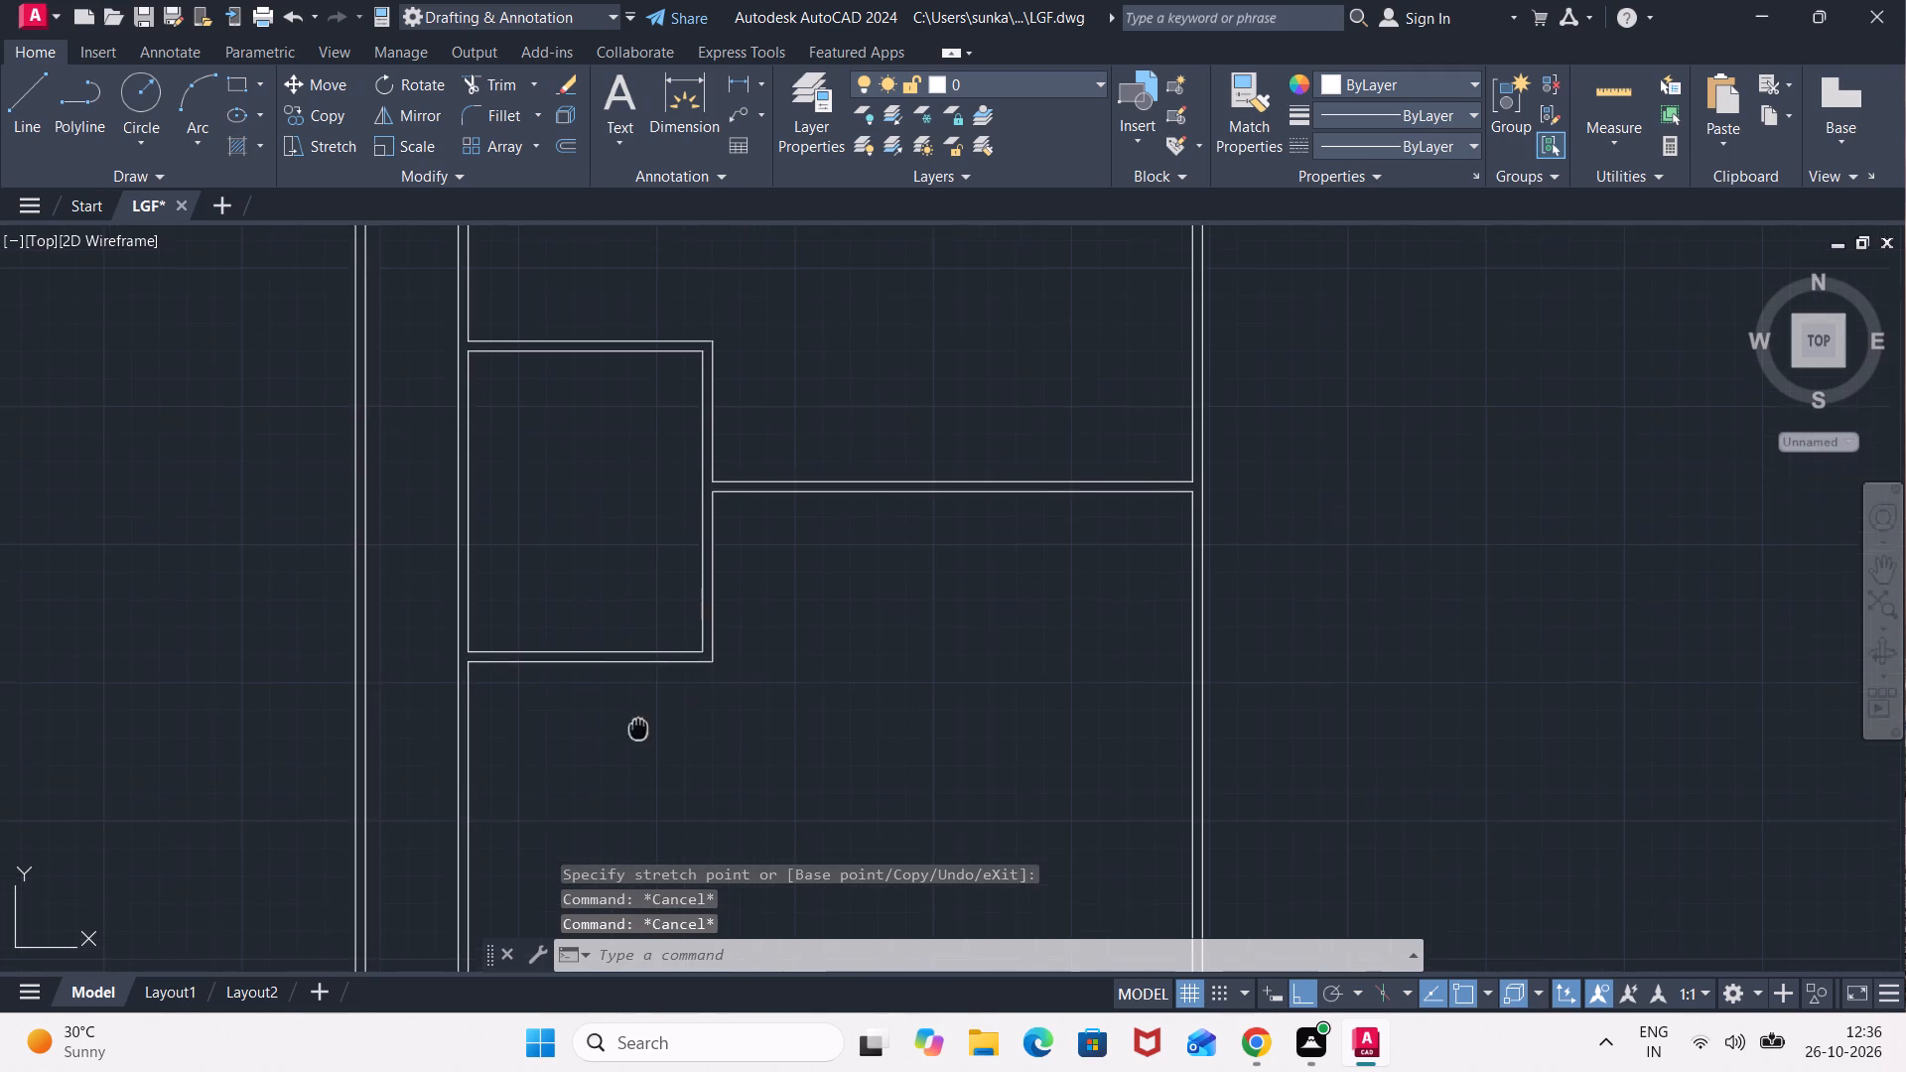
{"action": "middle_click_drag", "start_coordinate": [640, 723], "coordinate": [702, 671]}
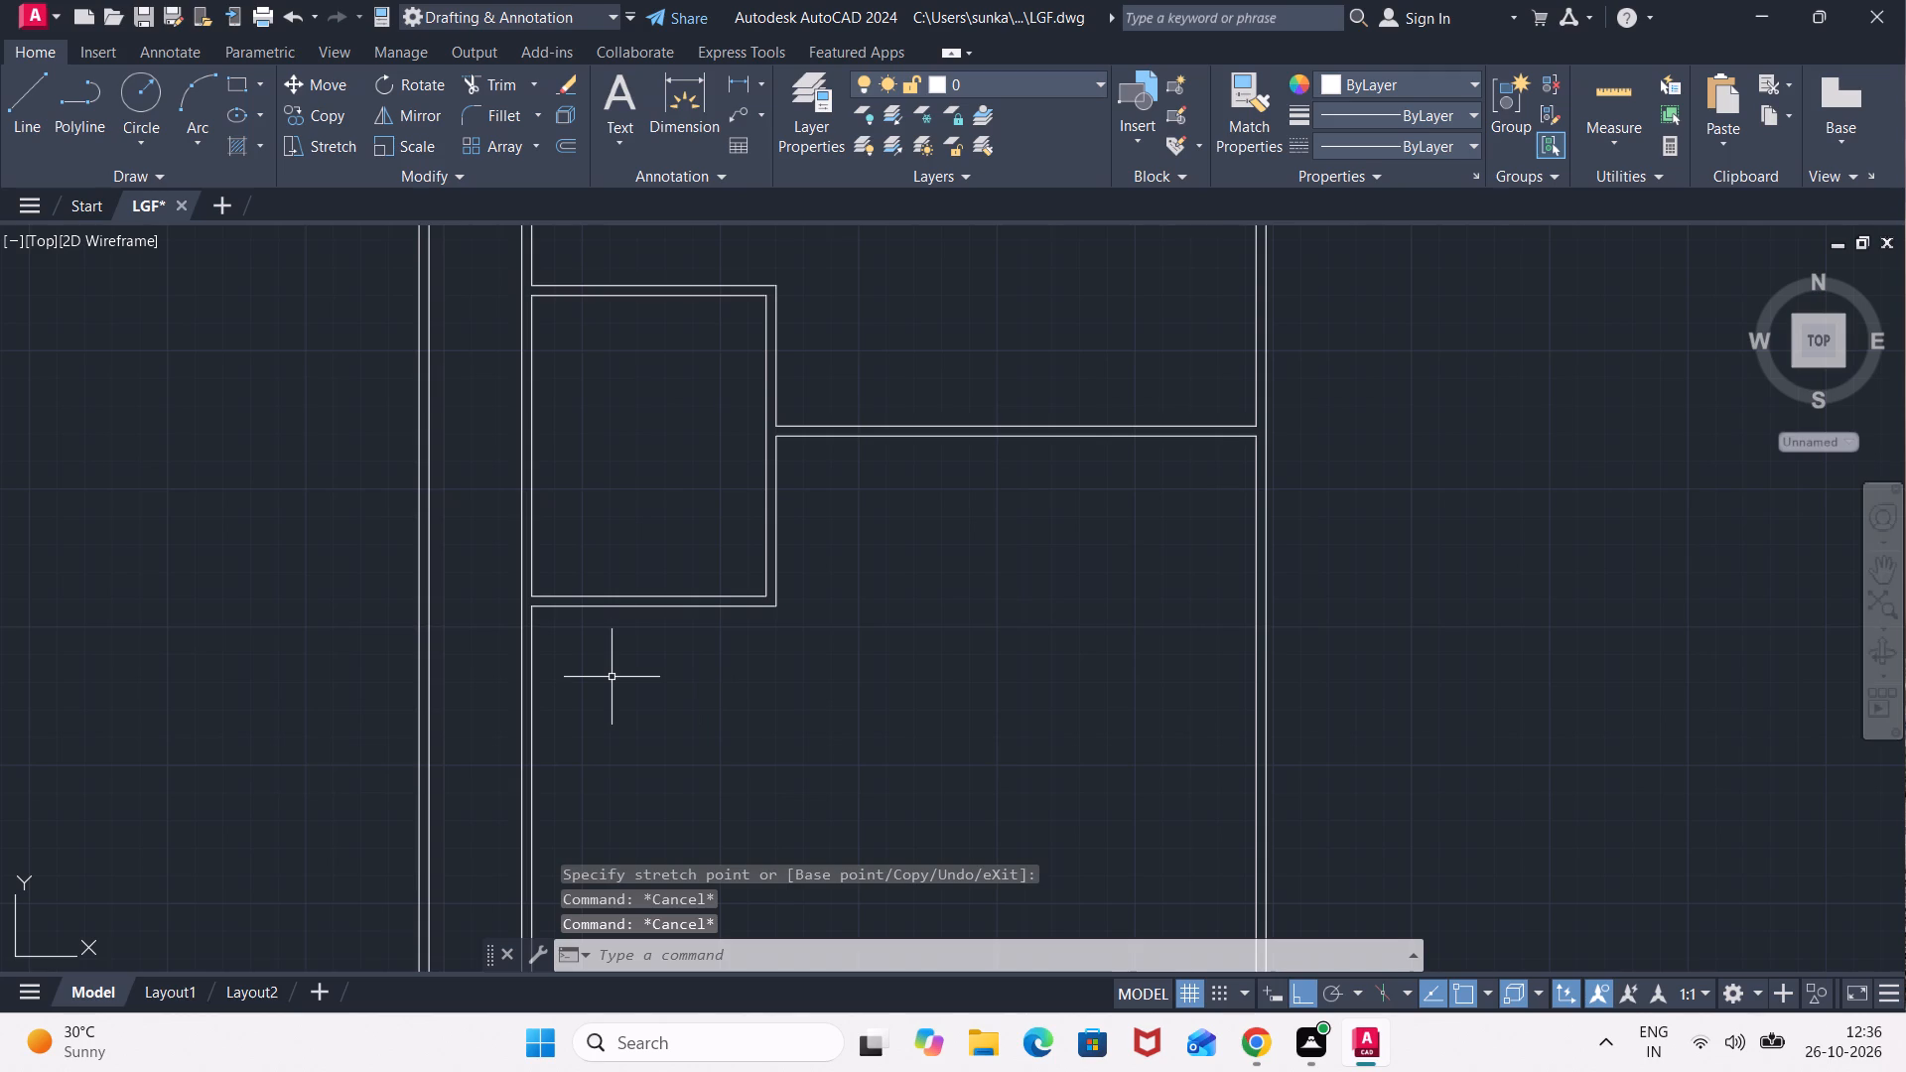
{"action": "scroll", "coordinate": [593, 638], "scroll_direction": "up", "scroll_amount": 1}
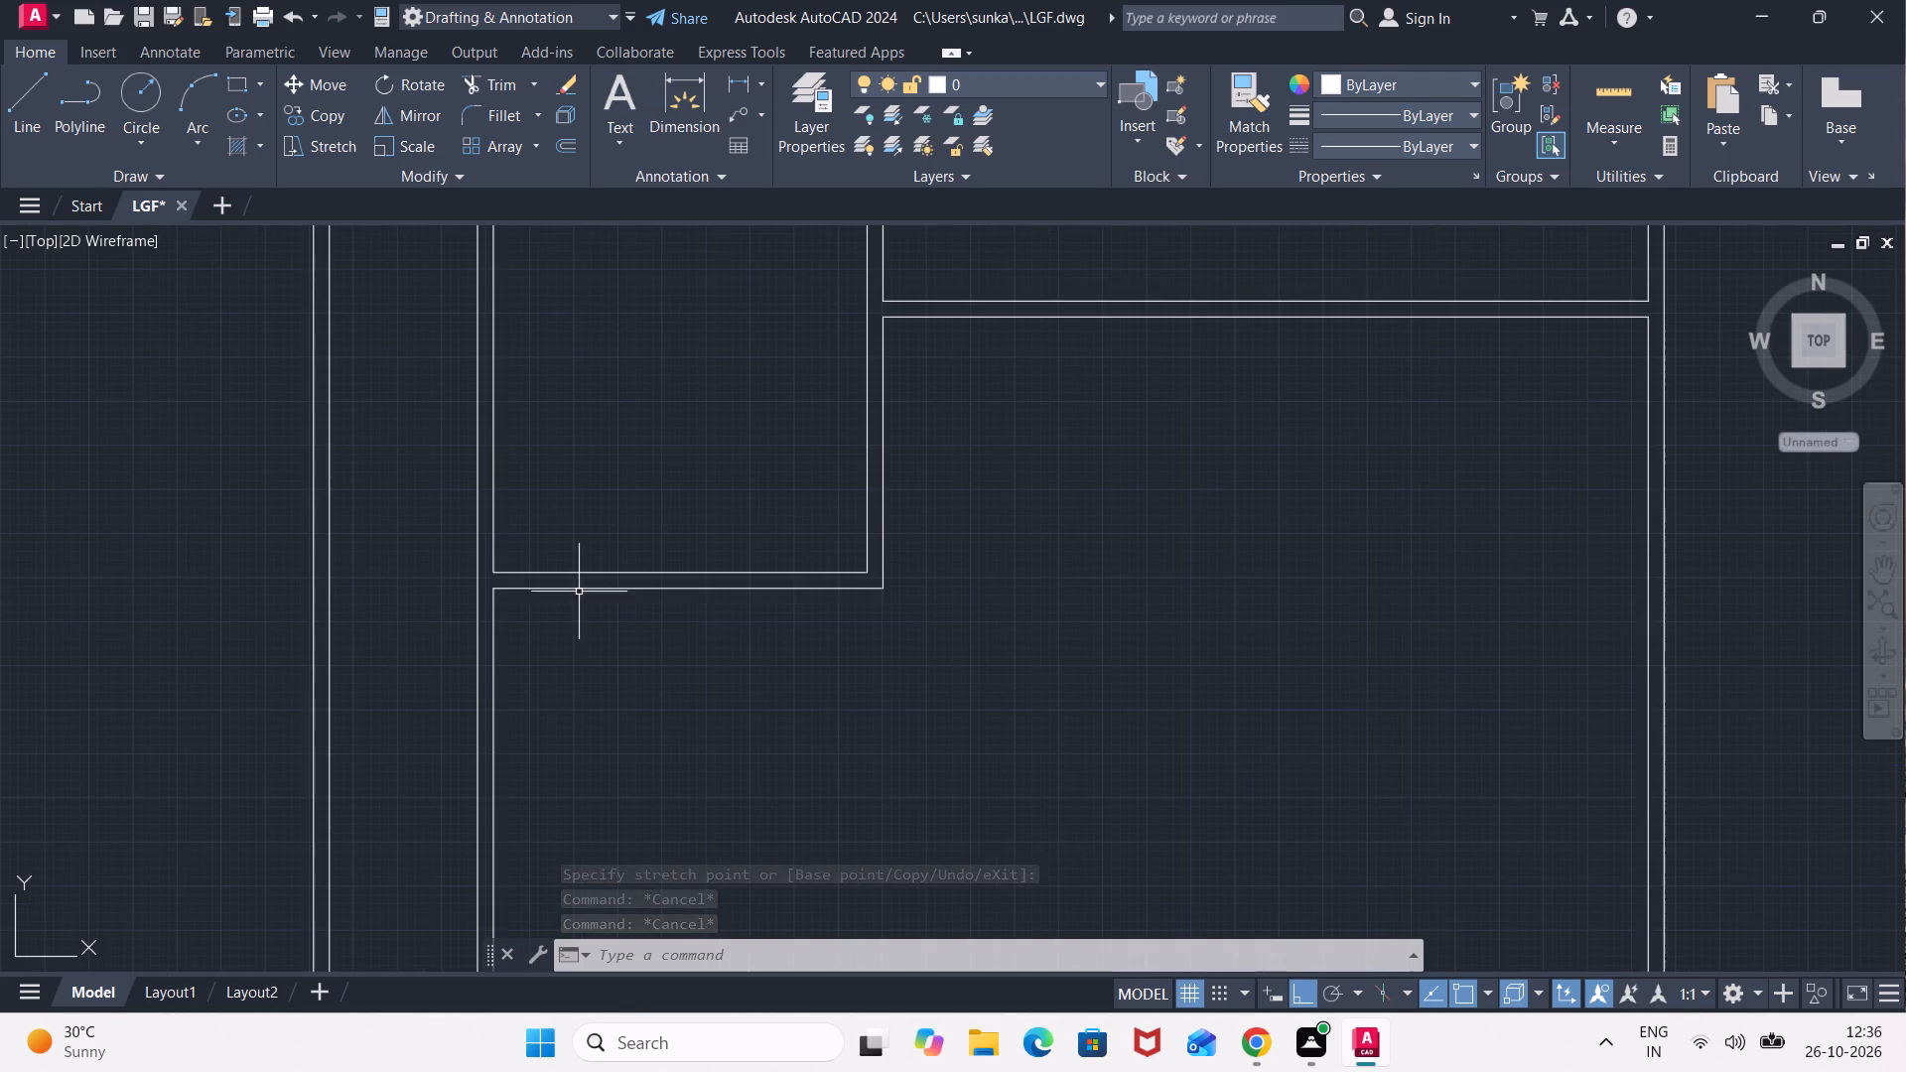
{"action": "left_click", "coordinate": [579, 590]}
{"action": "left_click", "coordinate": [494, 592]}
{"action": "left_click", "coordinate": [470, 595]}
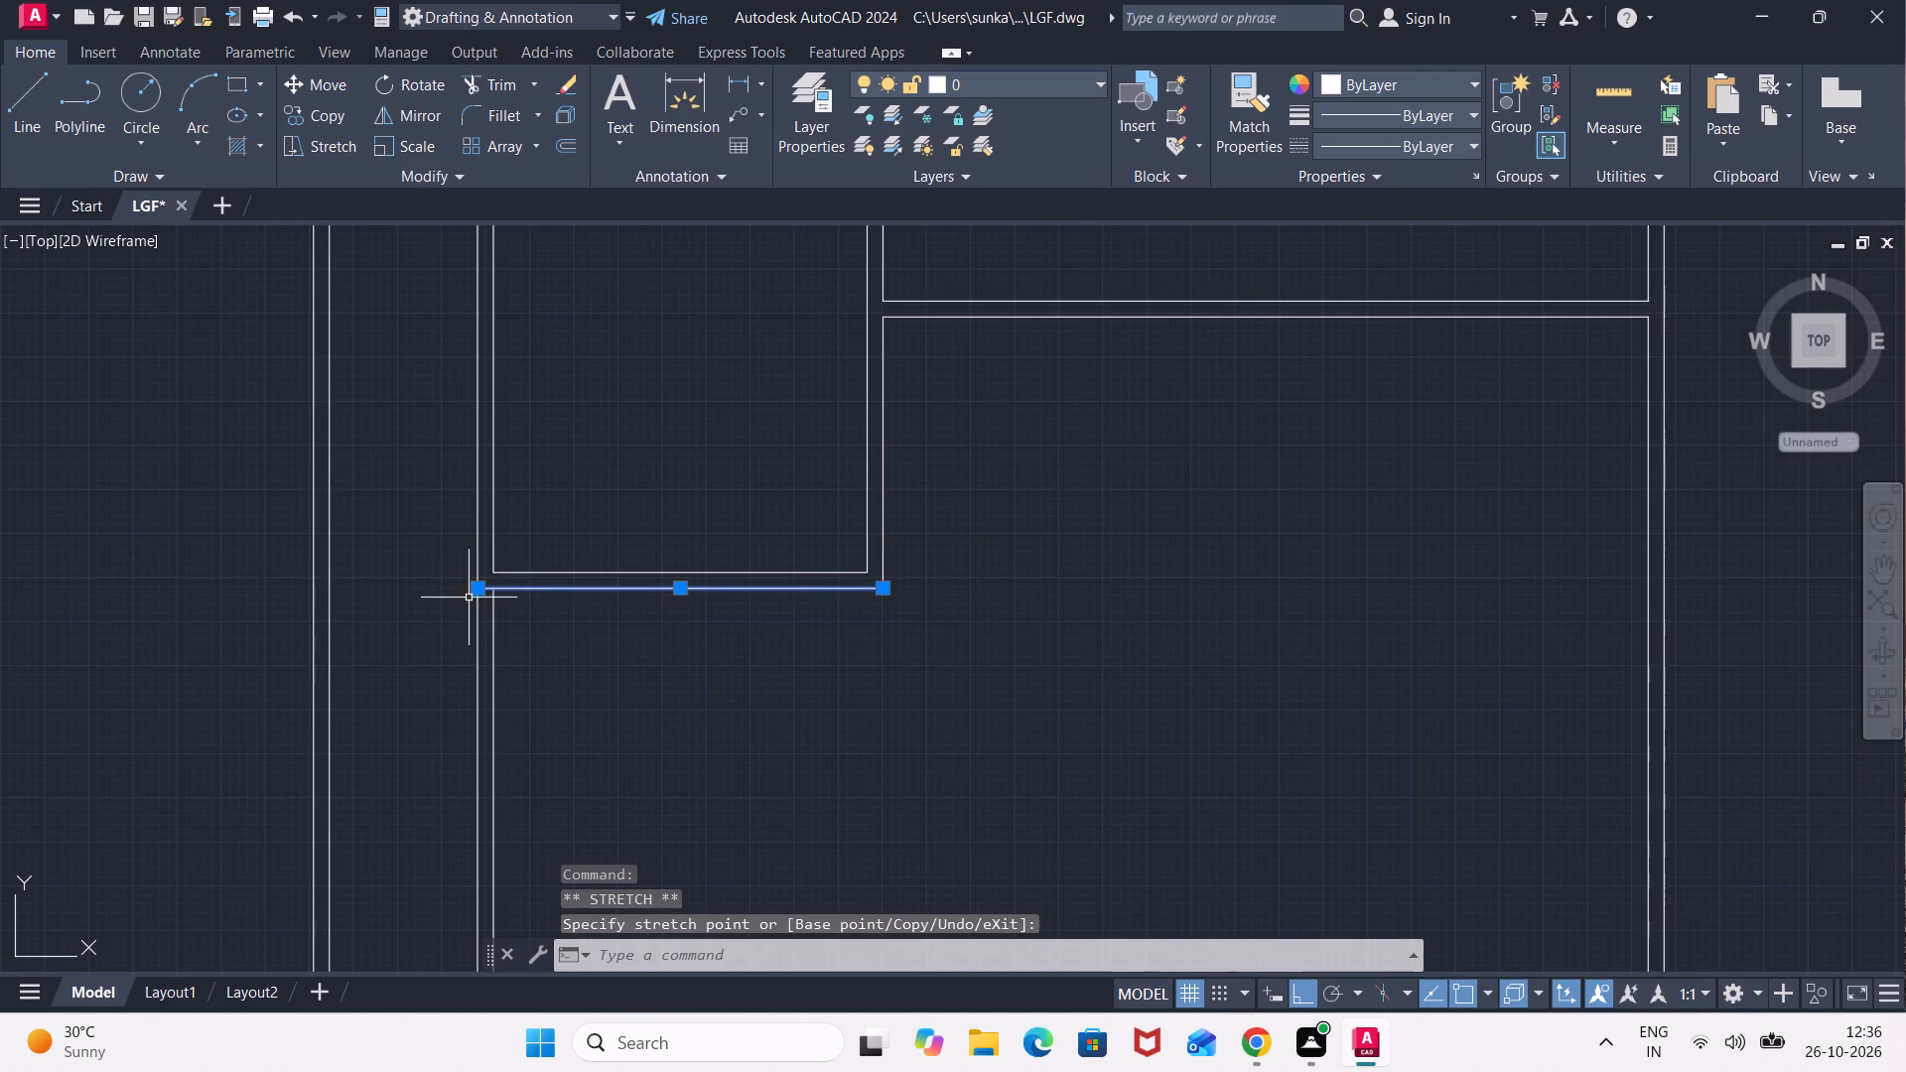
{"action": "key", "text": "Escape"}
{"action": "scroll", "coordinate": [553, 699], "scroll_direction": "down", "scroll_amount": 2}
{"action": "key", "text": "Escape"}
Trim away the long left partition wall's inner line between the new room's lower wall and the full-width horizontal wall below it.
{"action": "middle_click_drag", "start_coordinate": [582, 758], "coordinate": [721, 449]}
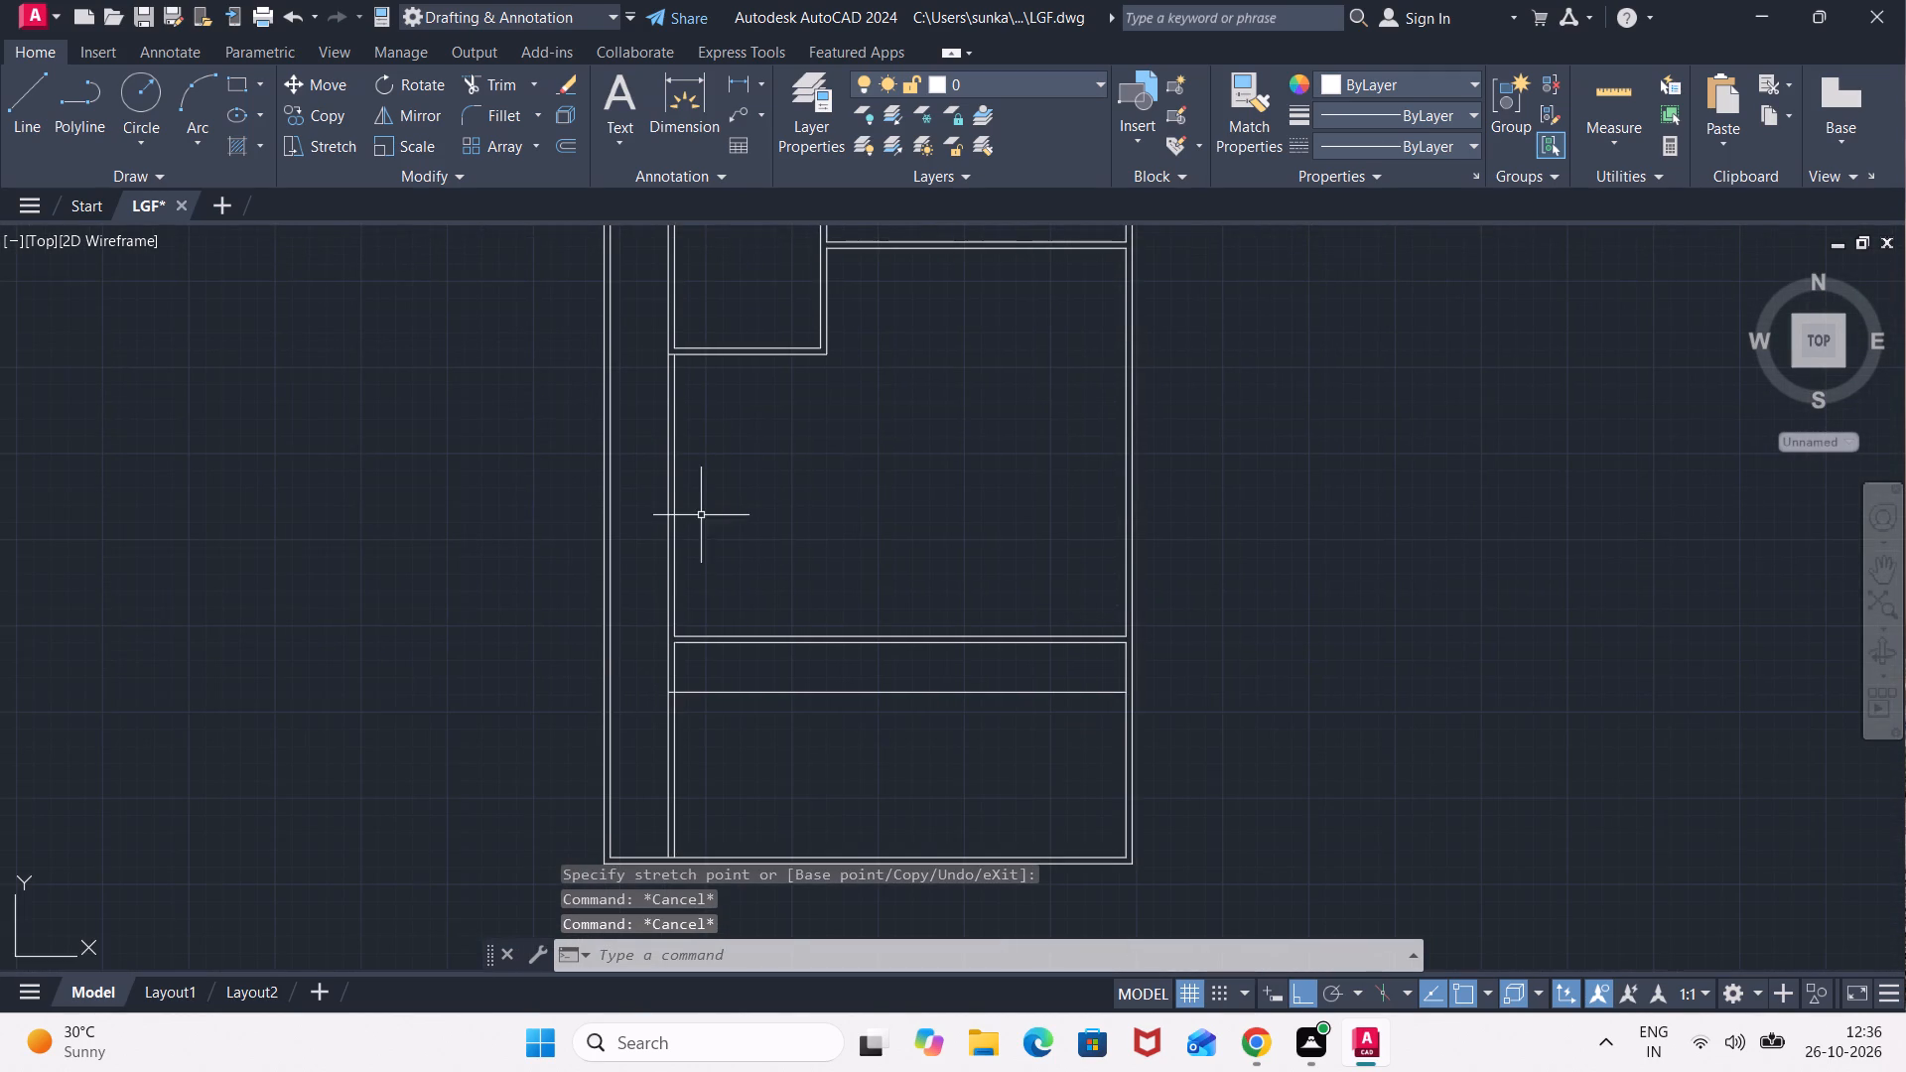
{"action": "scroll", "coordinate": [683, 653], "scroll_direction": "up", "scroll_amount": 2}
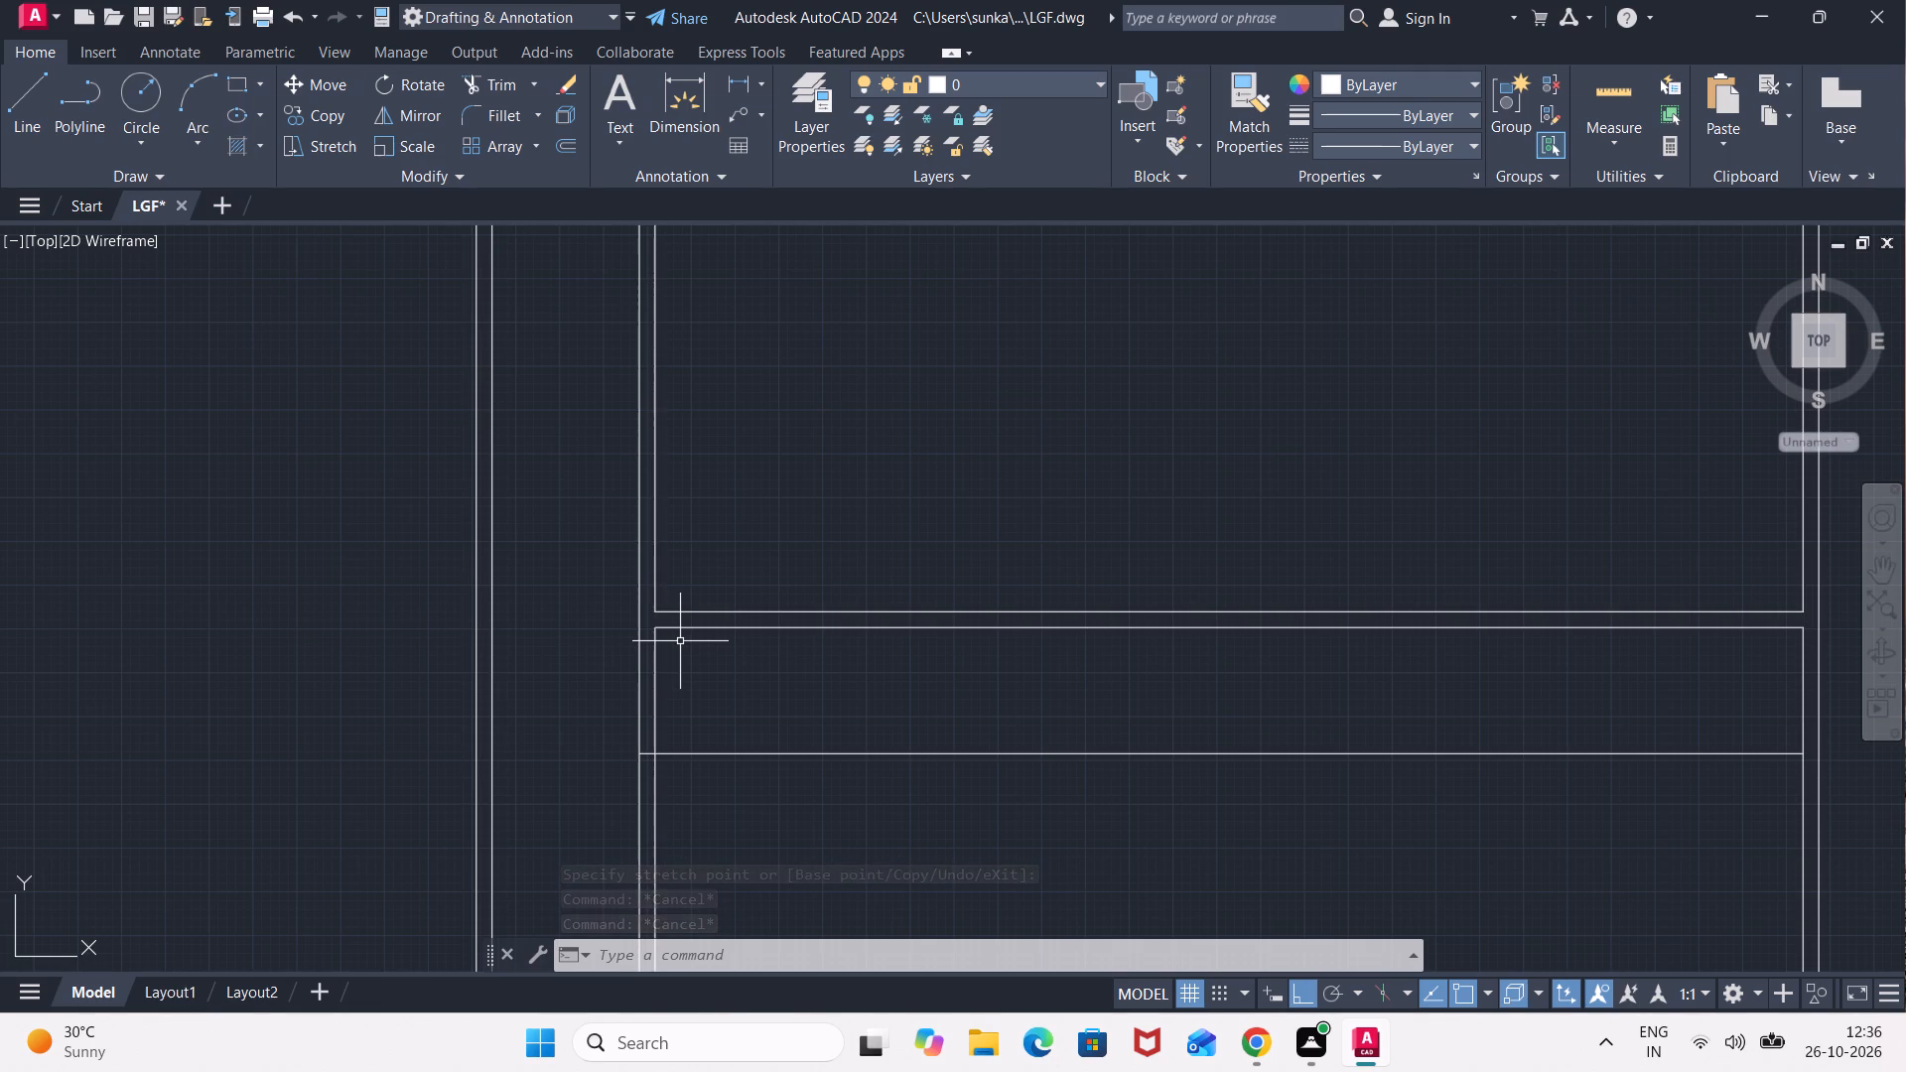
{"action": "middle_click_drag", "start_coordinate": [753, 485], "coordinate": [726, 737]}
{"action": "scroll", "coordinate": [735, 588], "scroll_direction": "down", "scroll_amount": 2}
{"action": "middle_click_drag", "start_coordinate": [756, 557], "coordinate": [747, 645]}
{"action": "scroll", "coordinate": [724, 578], "scroll_direction": "up", "scroll_amount": 2}
{"action": "scroll", "coordinate": [709, 600], "scroll_direction": "down", "scroll_amount": 1}
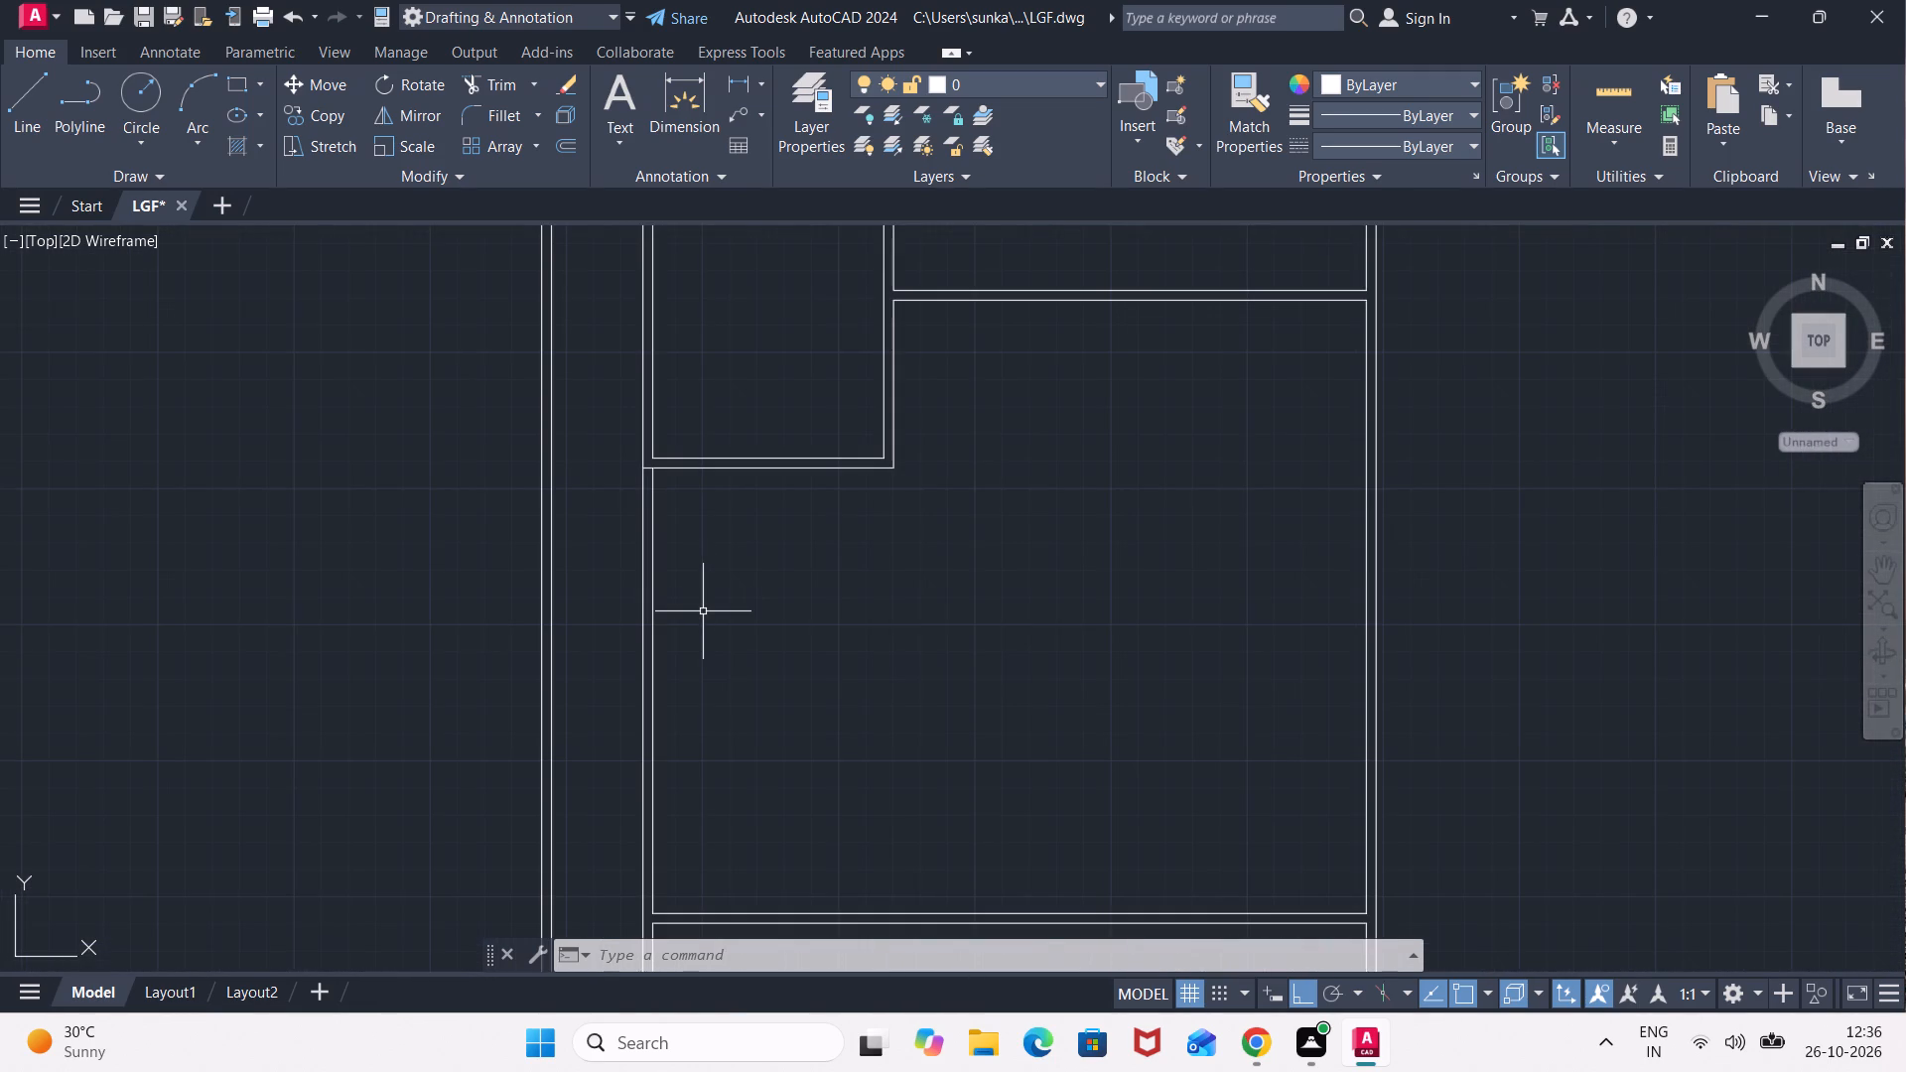
{"action": "type", "text": "TR"}
{"action": "key", "text": "Return"}
{"action": "left_click", "coordinate": [703, 611]}
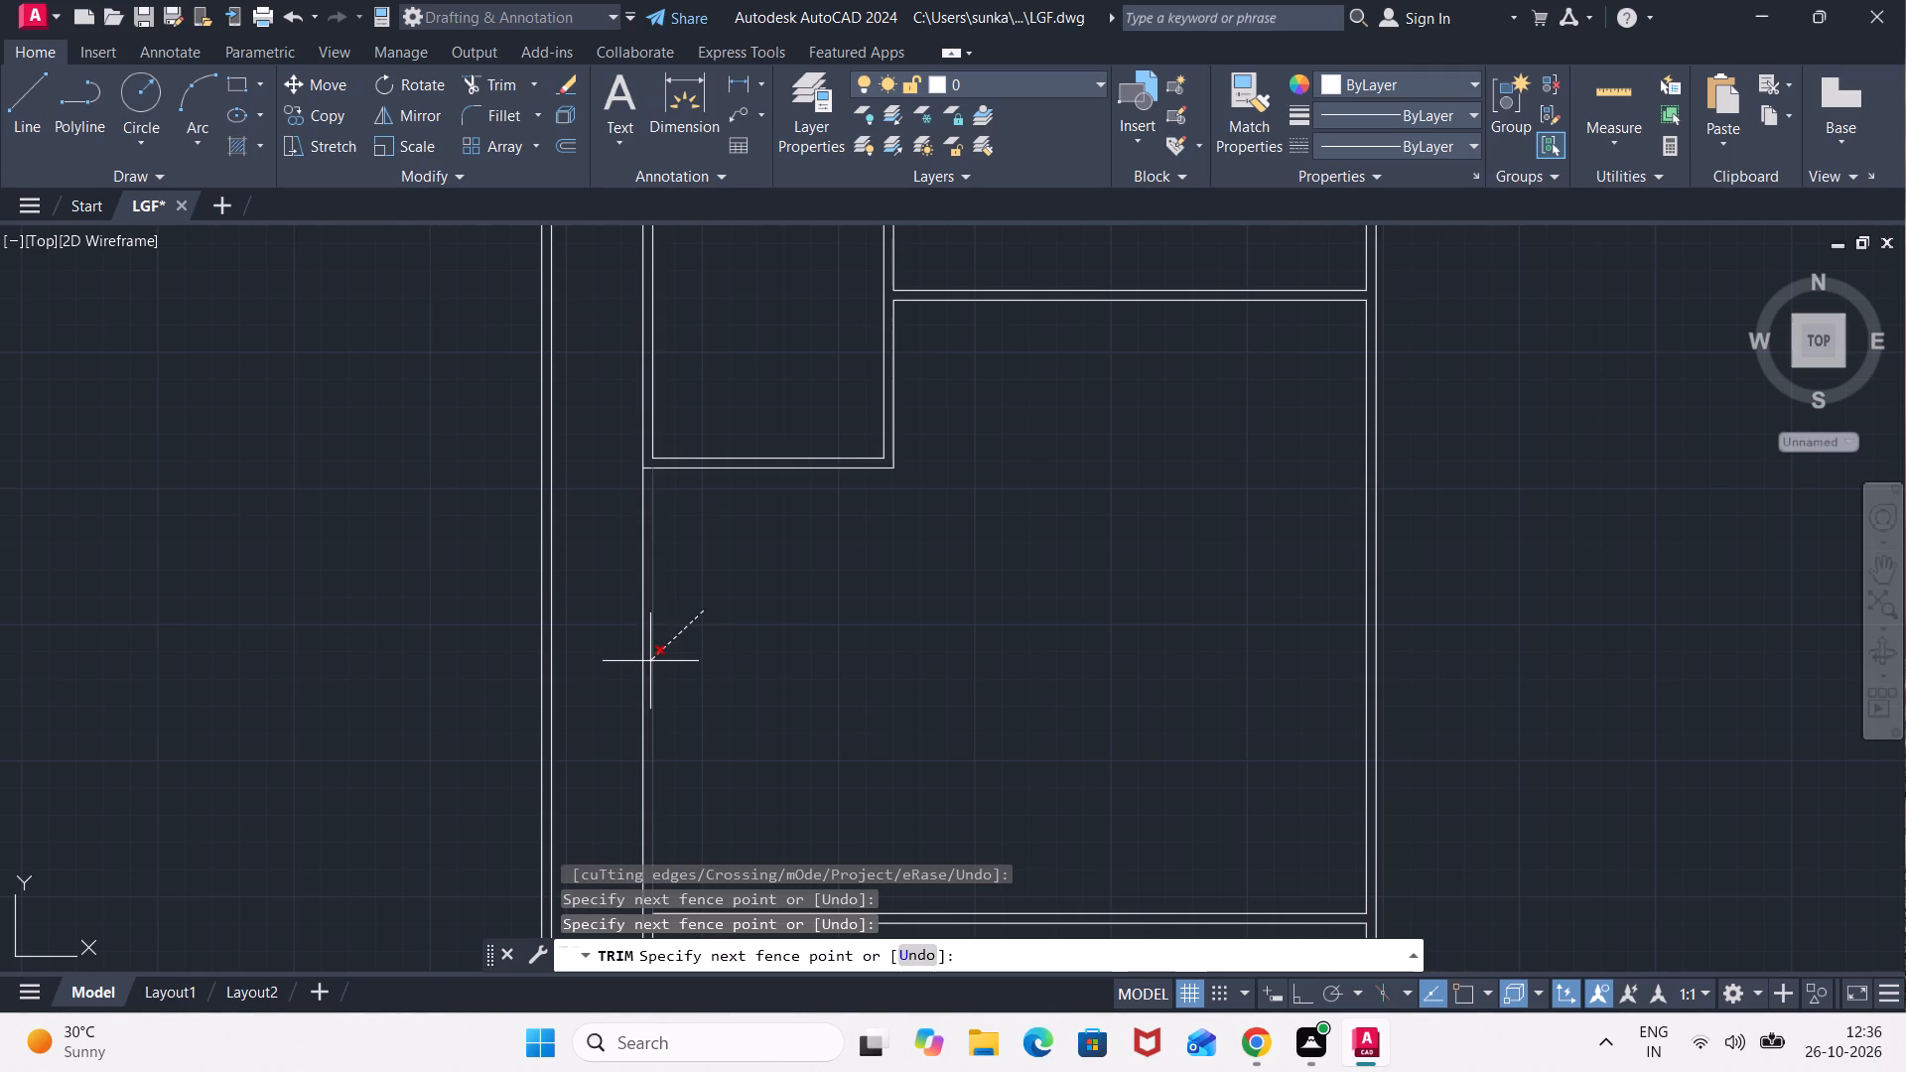
{"action": "left_click", "coordinate": [650, 661]}
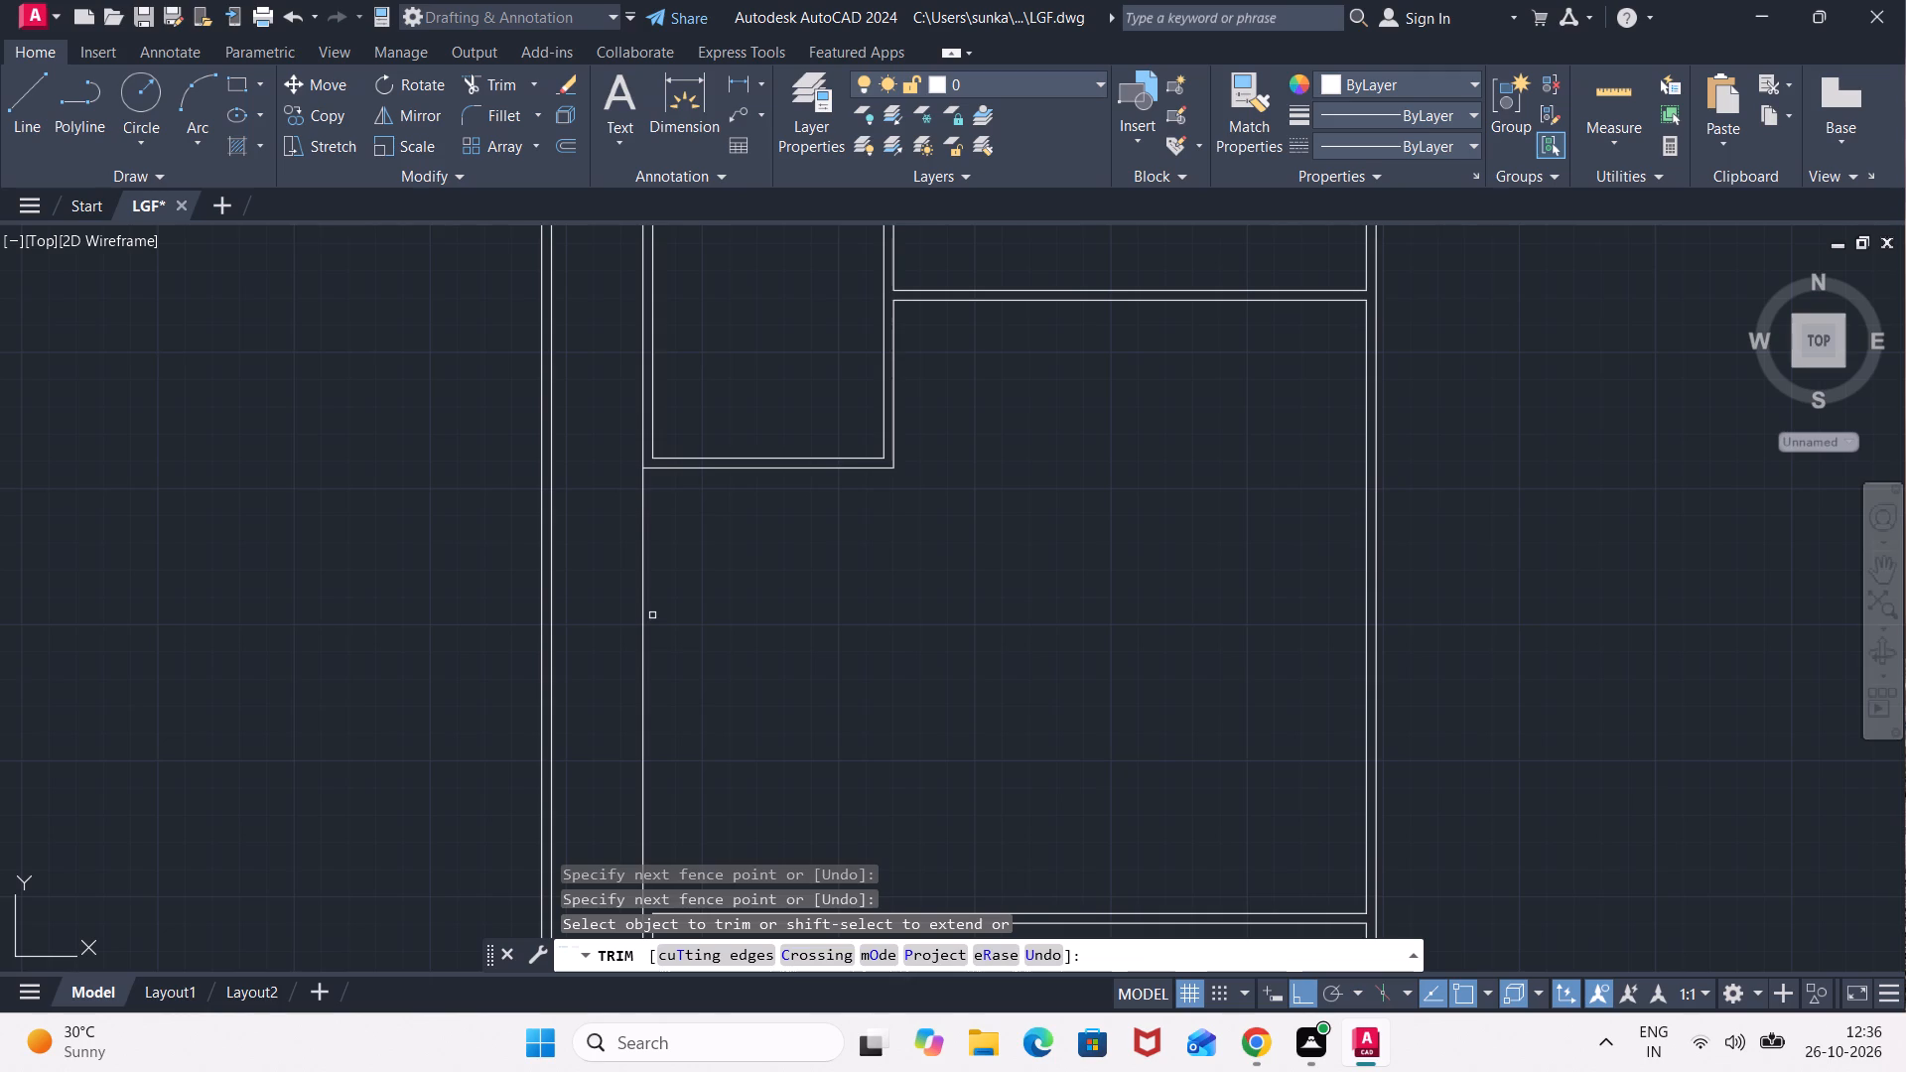
{"action": "scroll", "coordinate": [718, 611], "scroll_direction": "down", "scroll_amount": 2}
{"action": "middle_click_drag", "start_coordinate": [790, 634], "coordinate": [773, 634]}
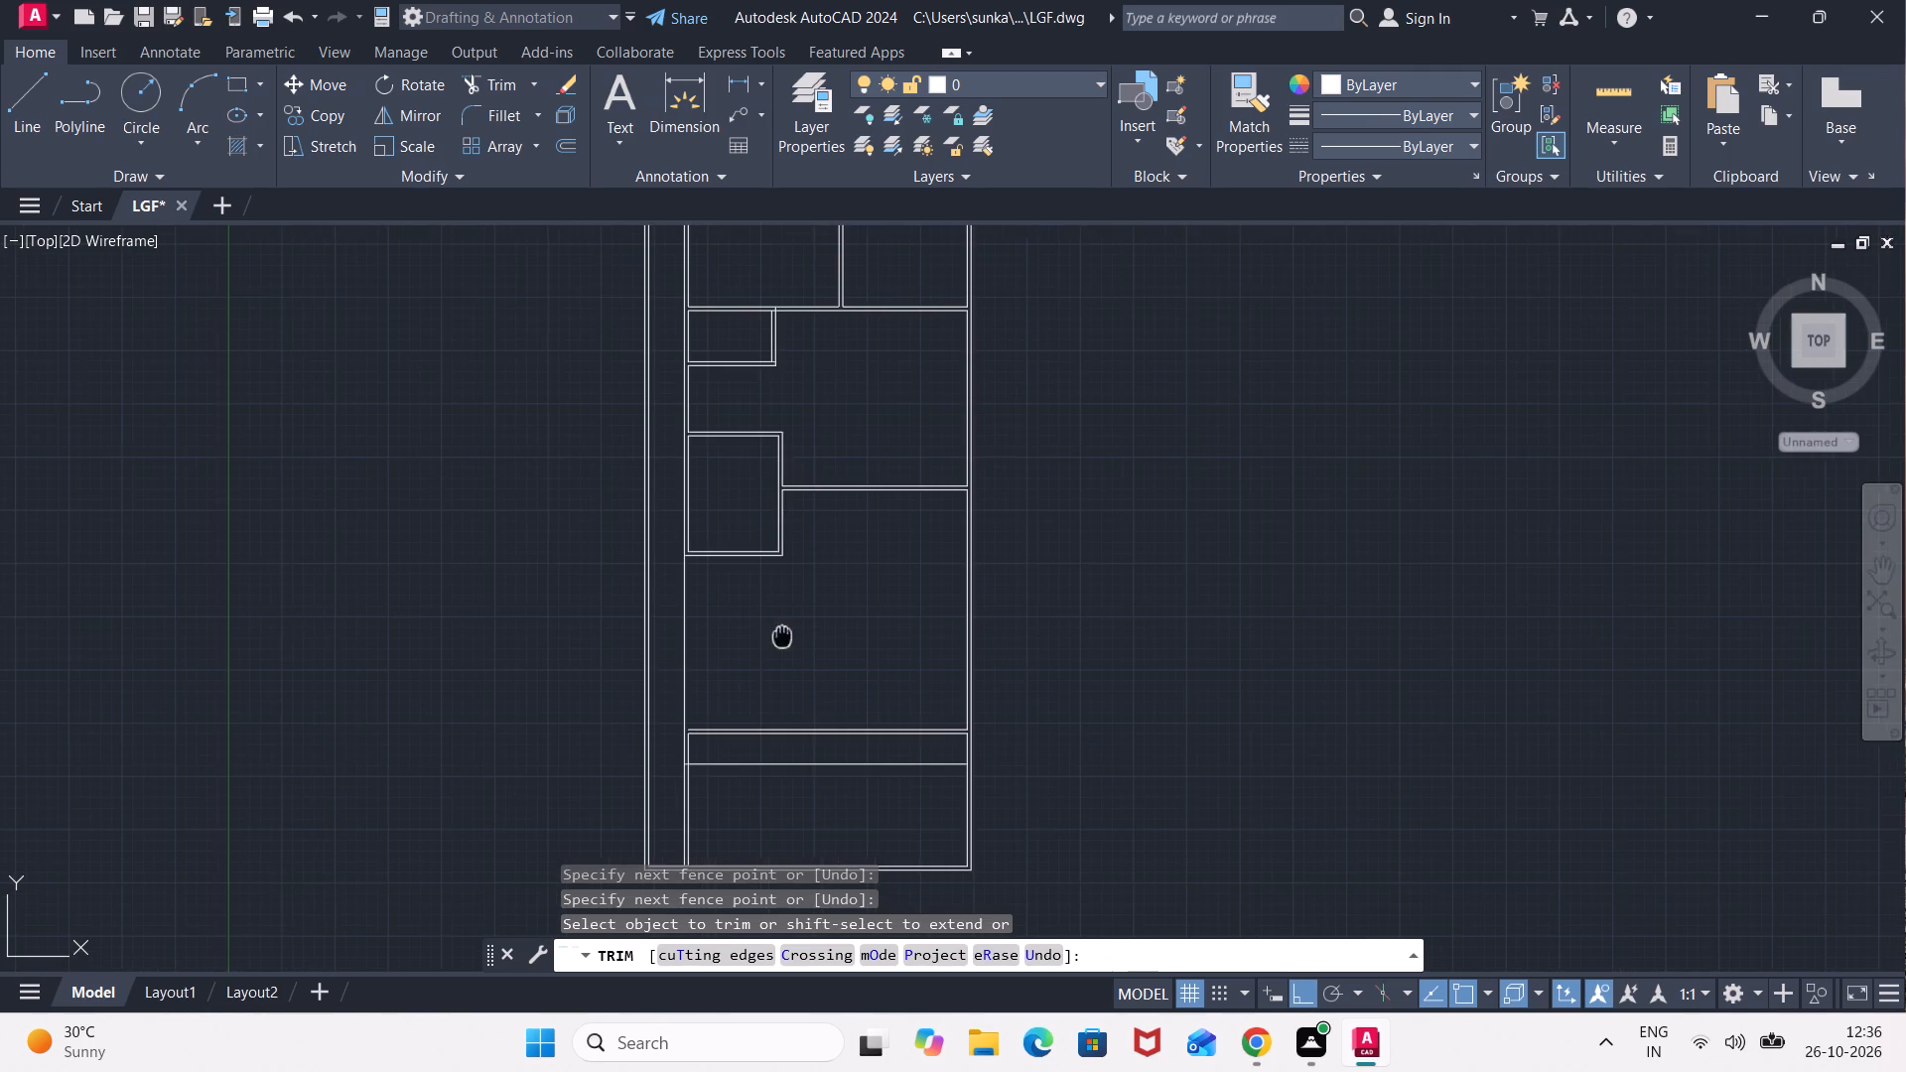
{"action": "middle_click_drag", "start_coordinate": [773, 634], "coordinate": [631, 623]}
{"action": "key", "text": "Escape"}
Offset the right outer wall's inner line 11'8" to the left, inside the large space below the horizontal wall.
{"action": "middle_click_drag", "start_coordinate": [710, 626], "coordinate": [539, 657]}
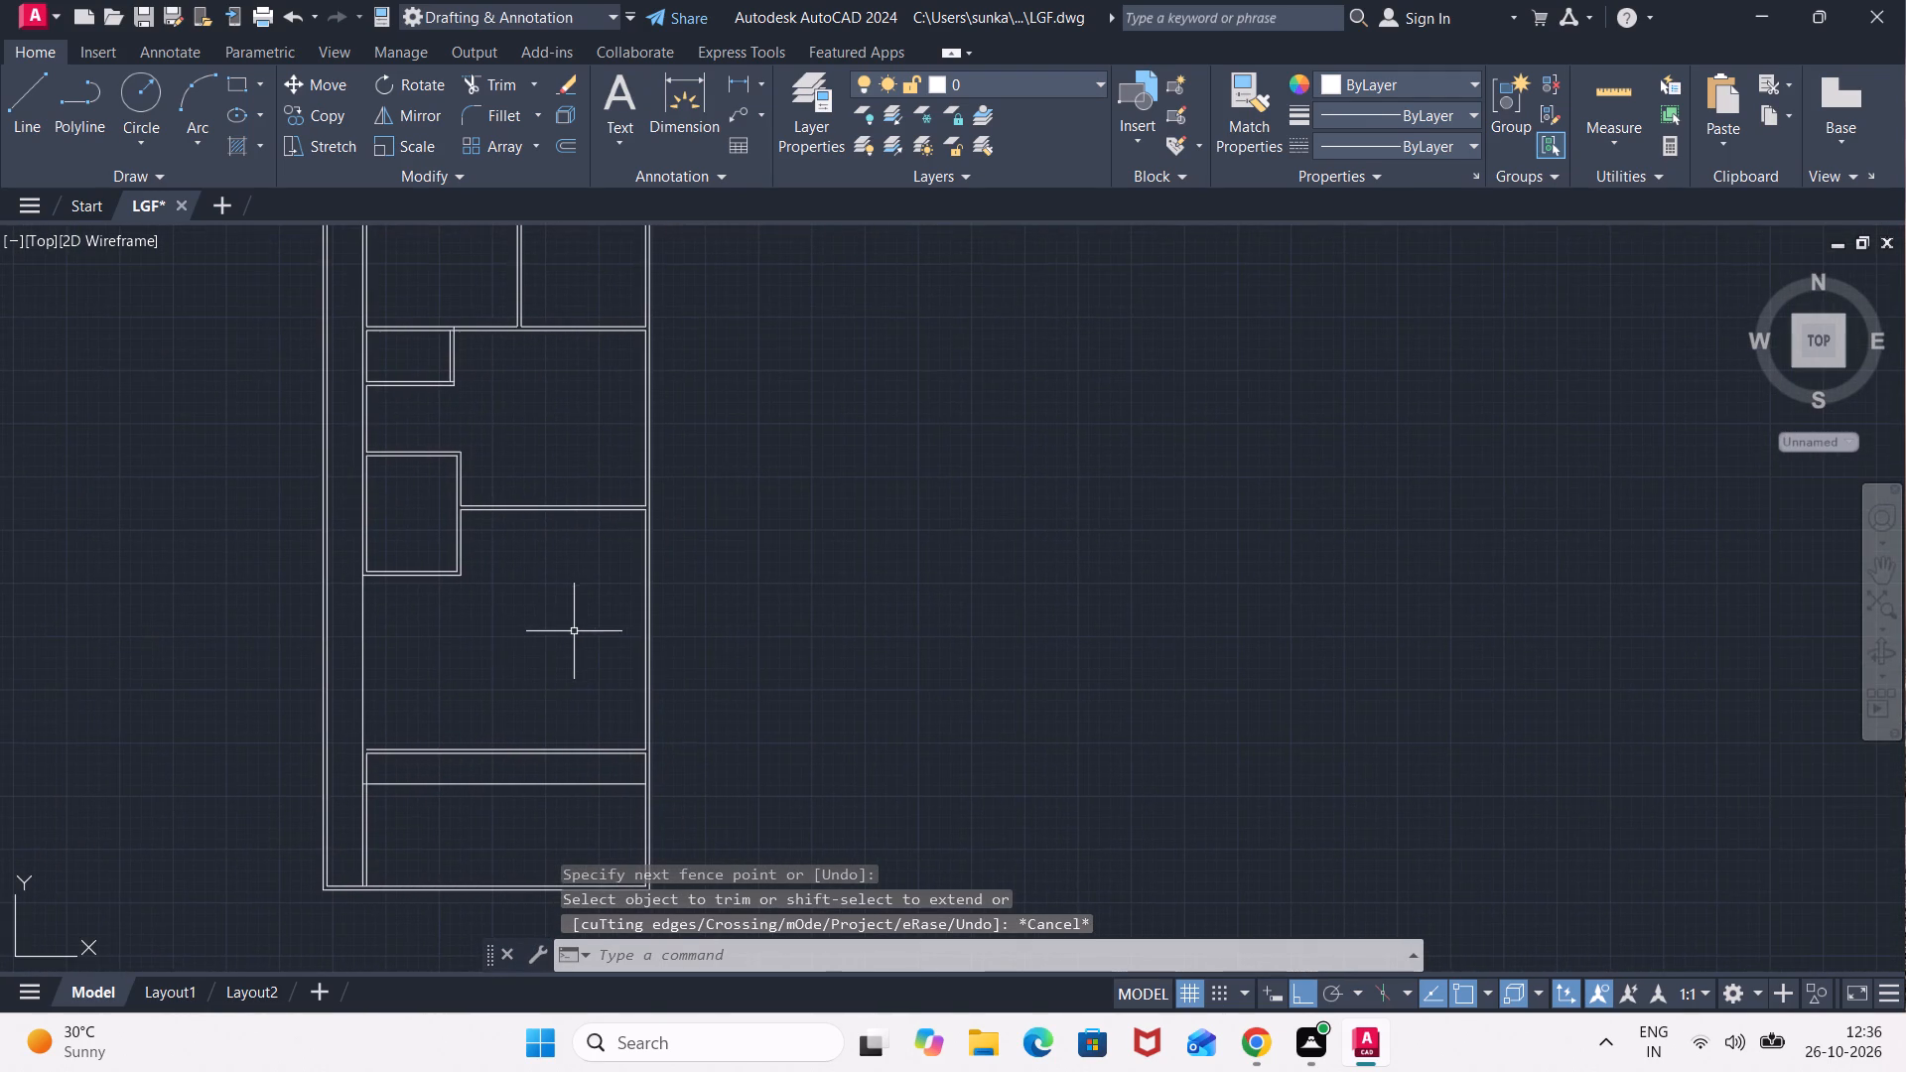
{"action": "scroll", "coordinate": [579, 627], "scroll_direction": "up", "scroll_amount": 1}
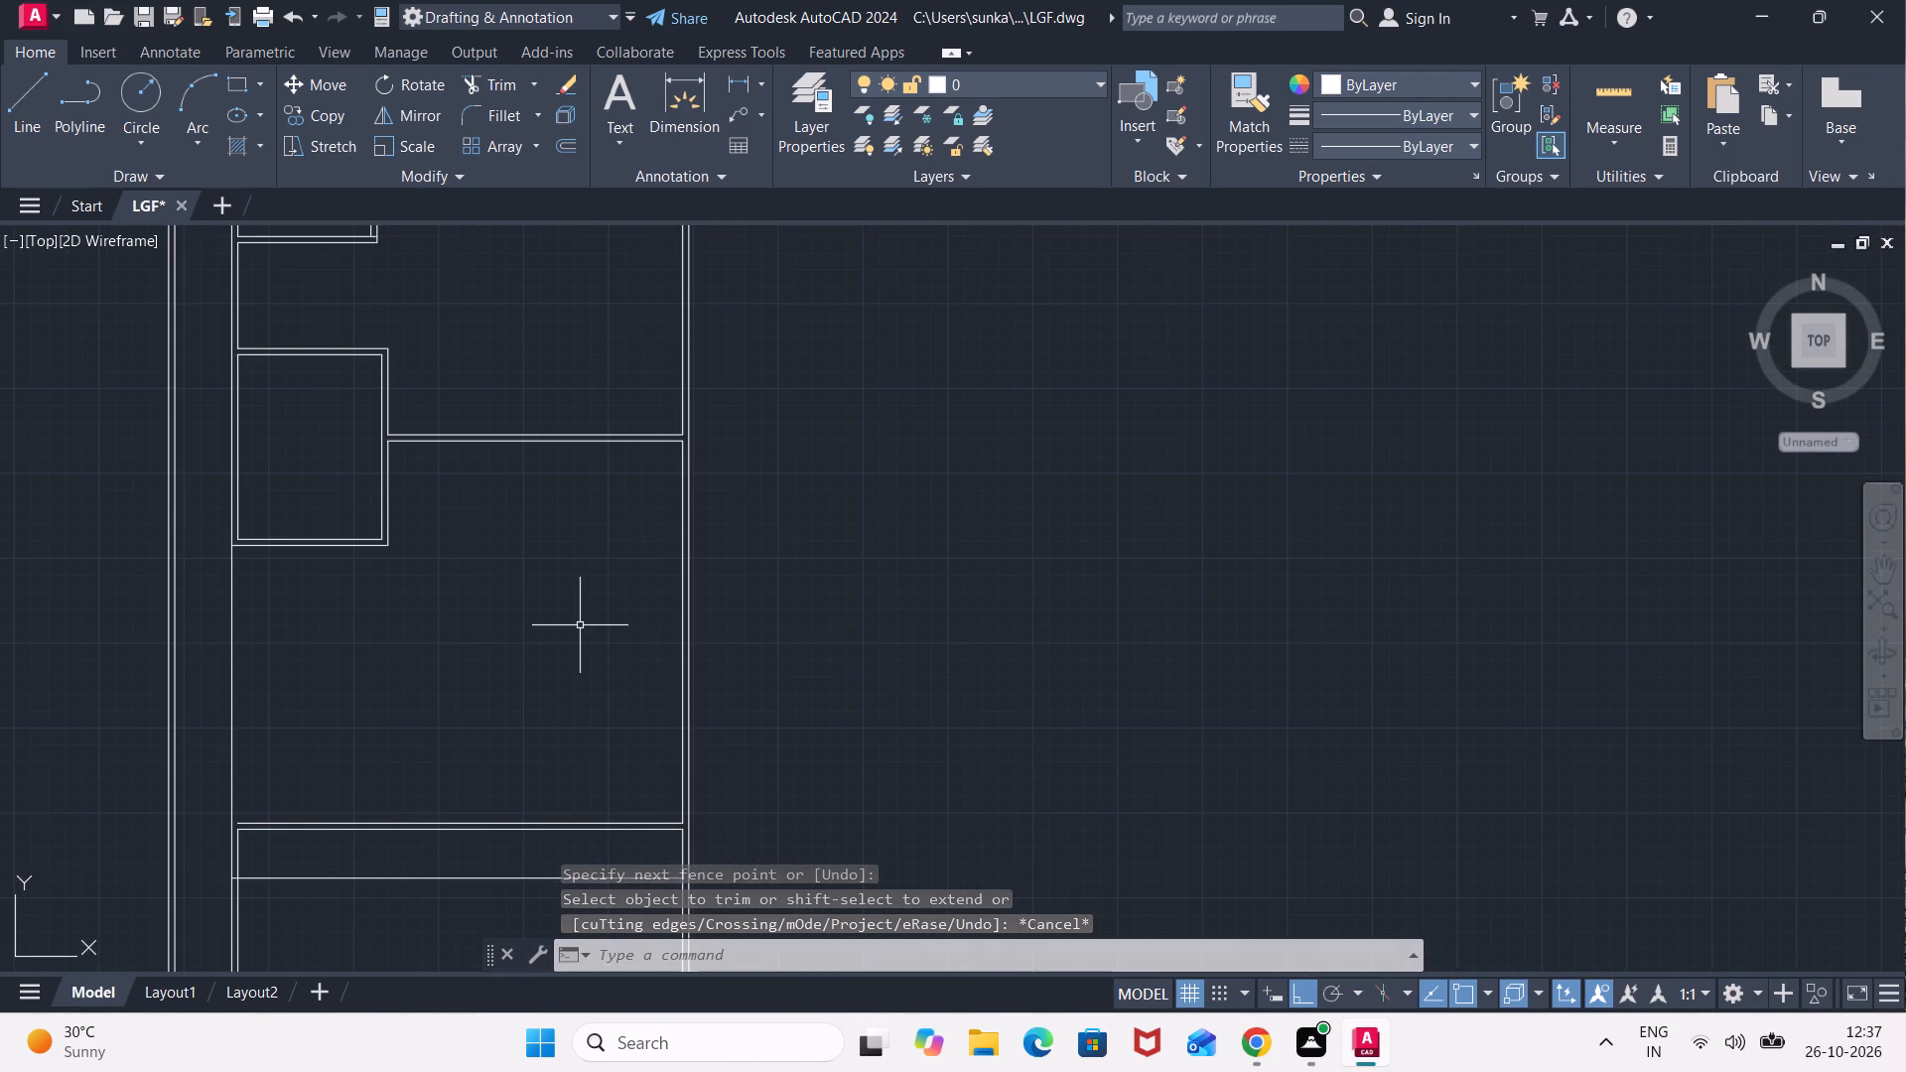
{"action": "key", "text": "o"}
{"action": "key", "text": "Return"}
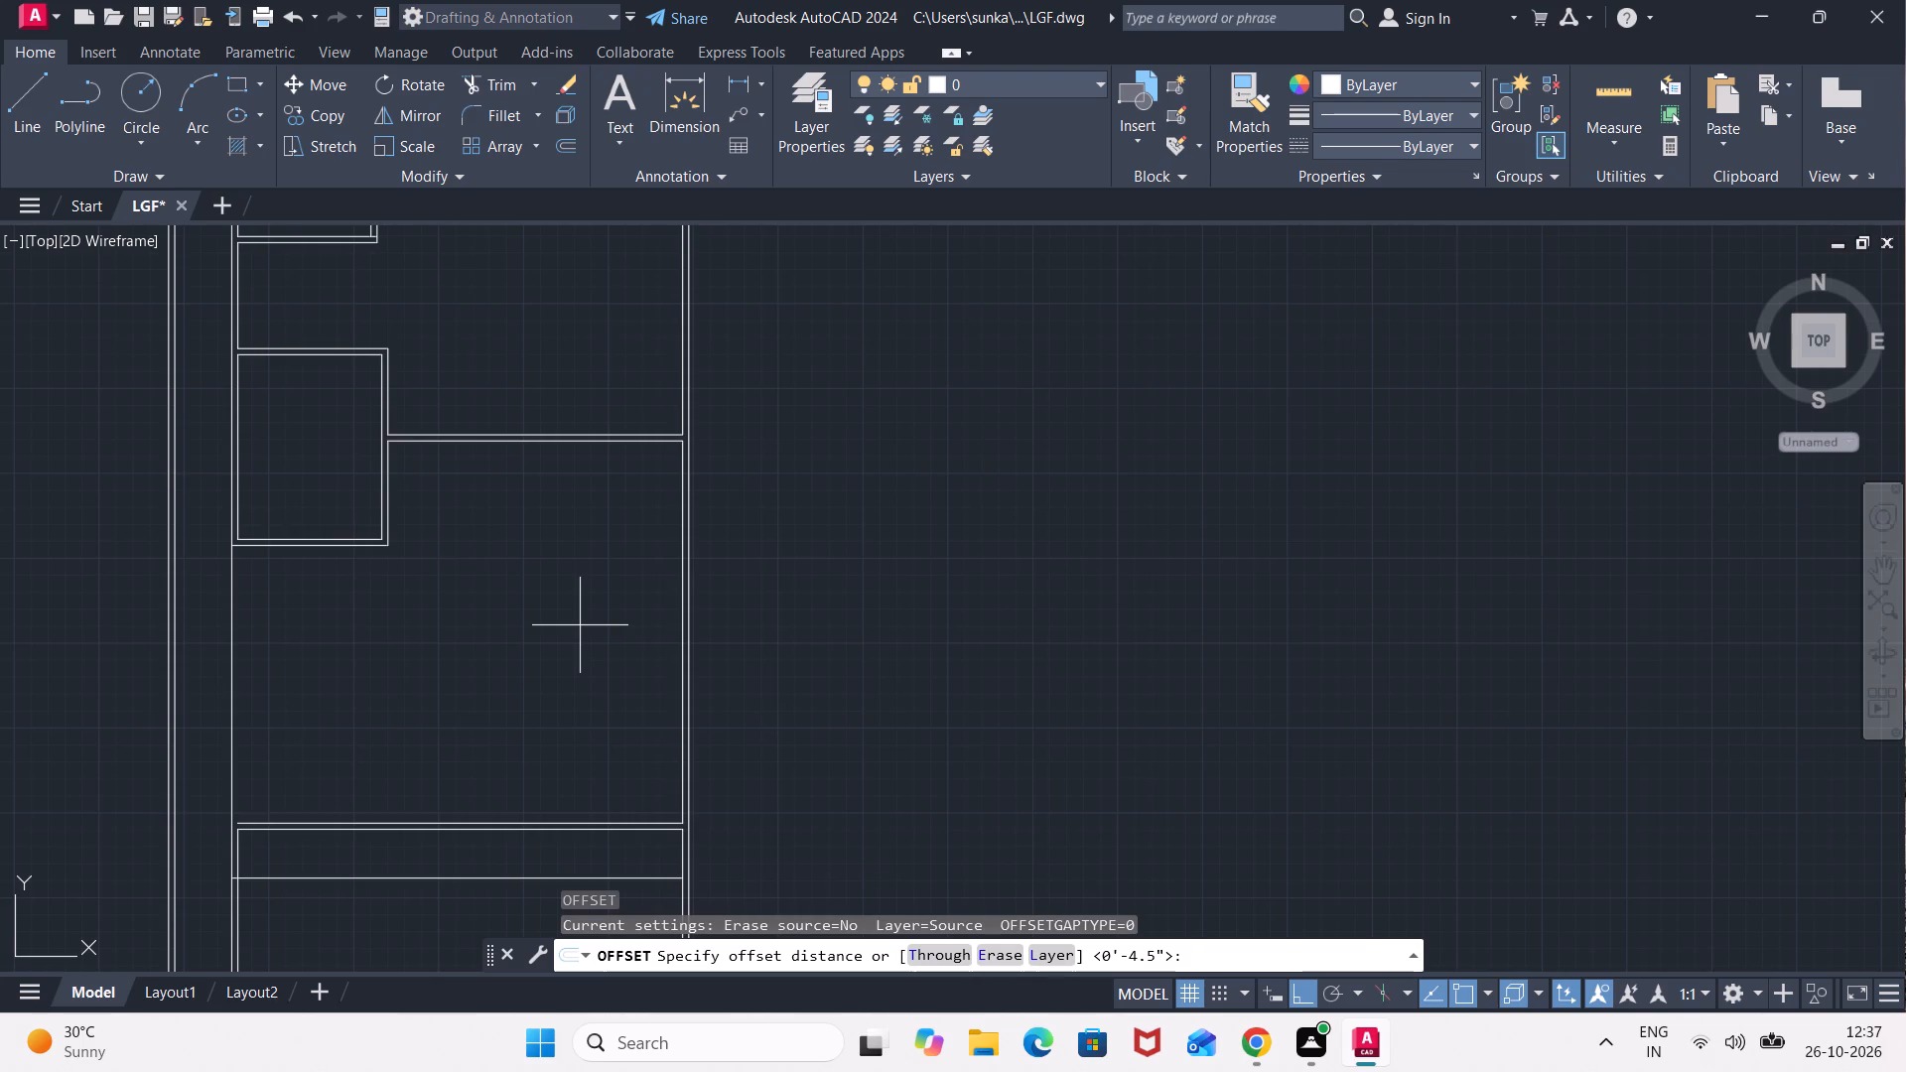
{"action": "type", "text": "11'8\""}
{"action": "key", "text": "Return"}
{"action": "left_click", "coordinate": [684, 631]}
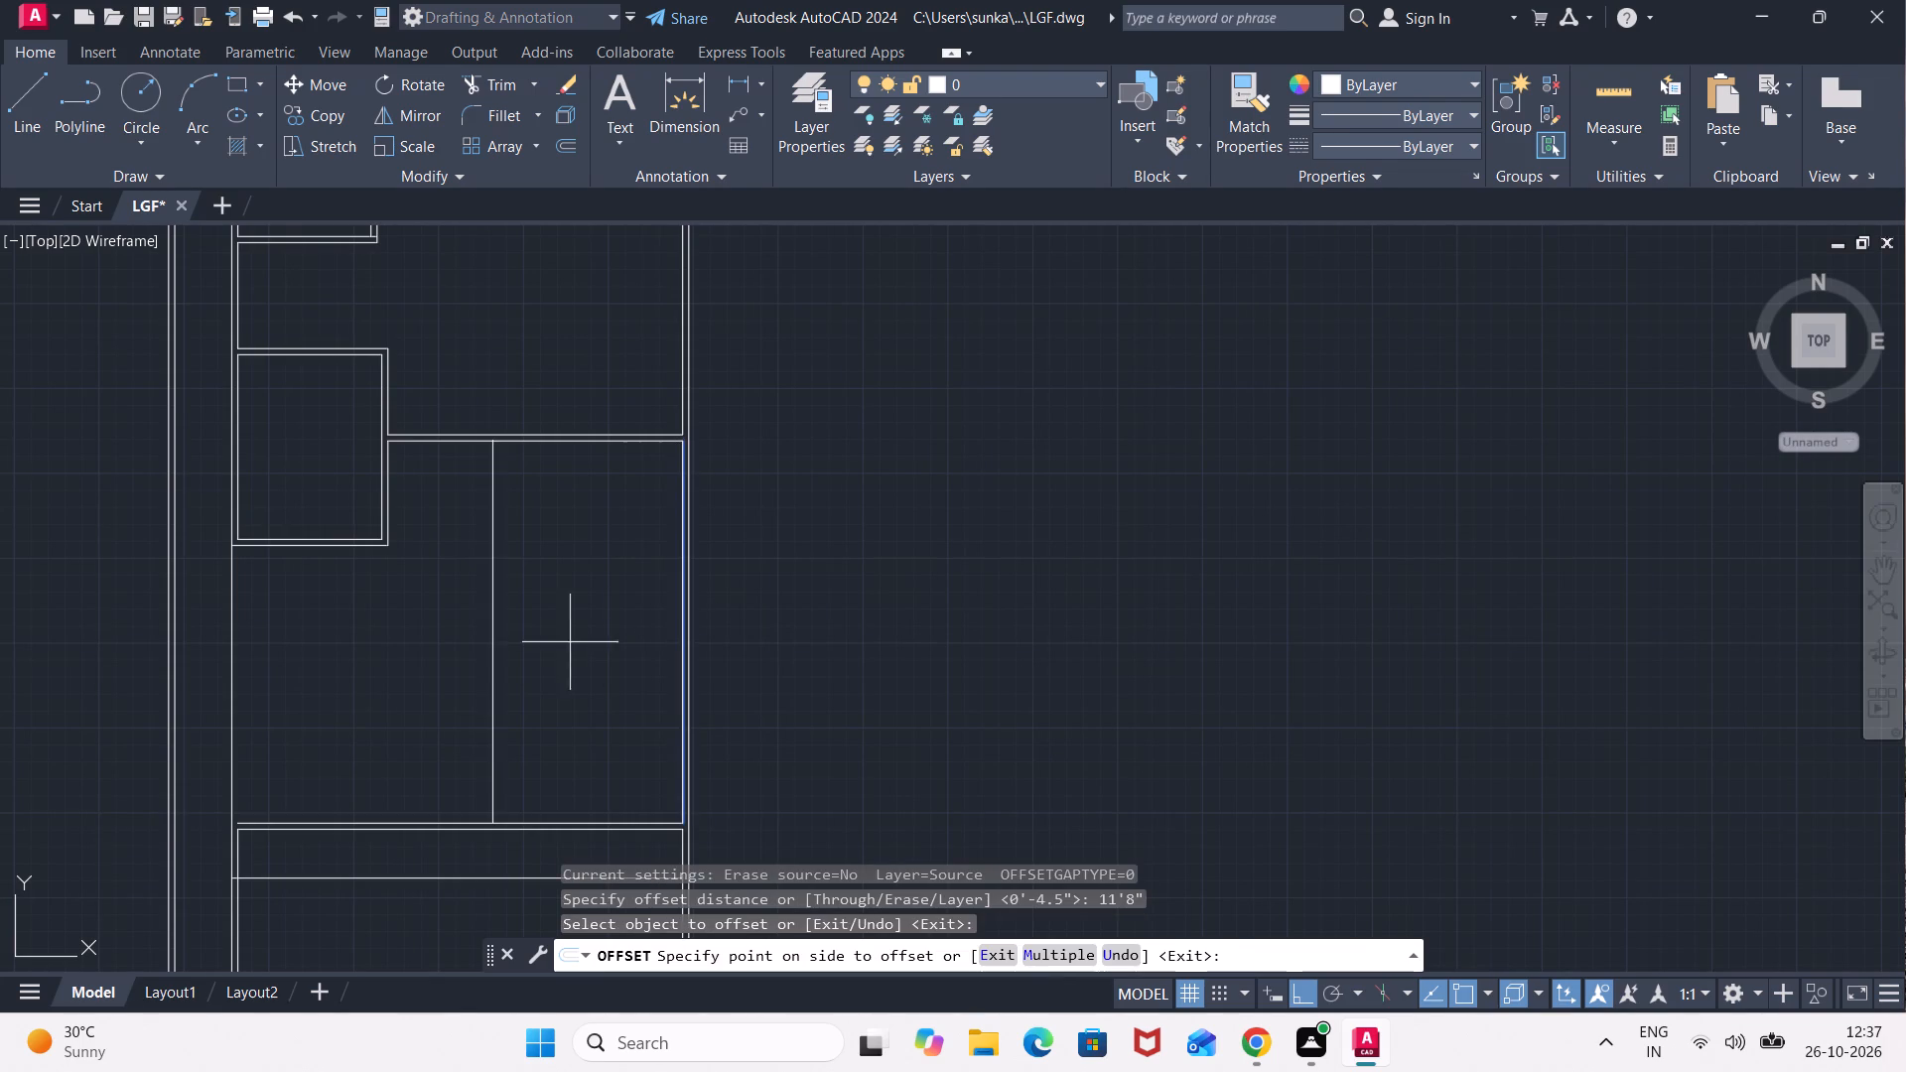
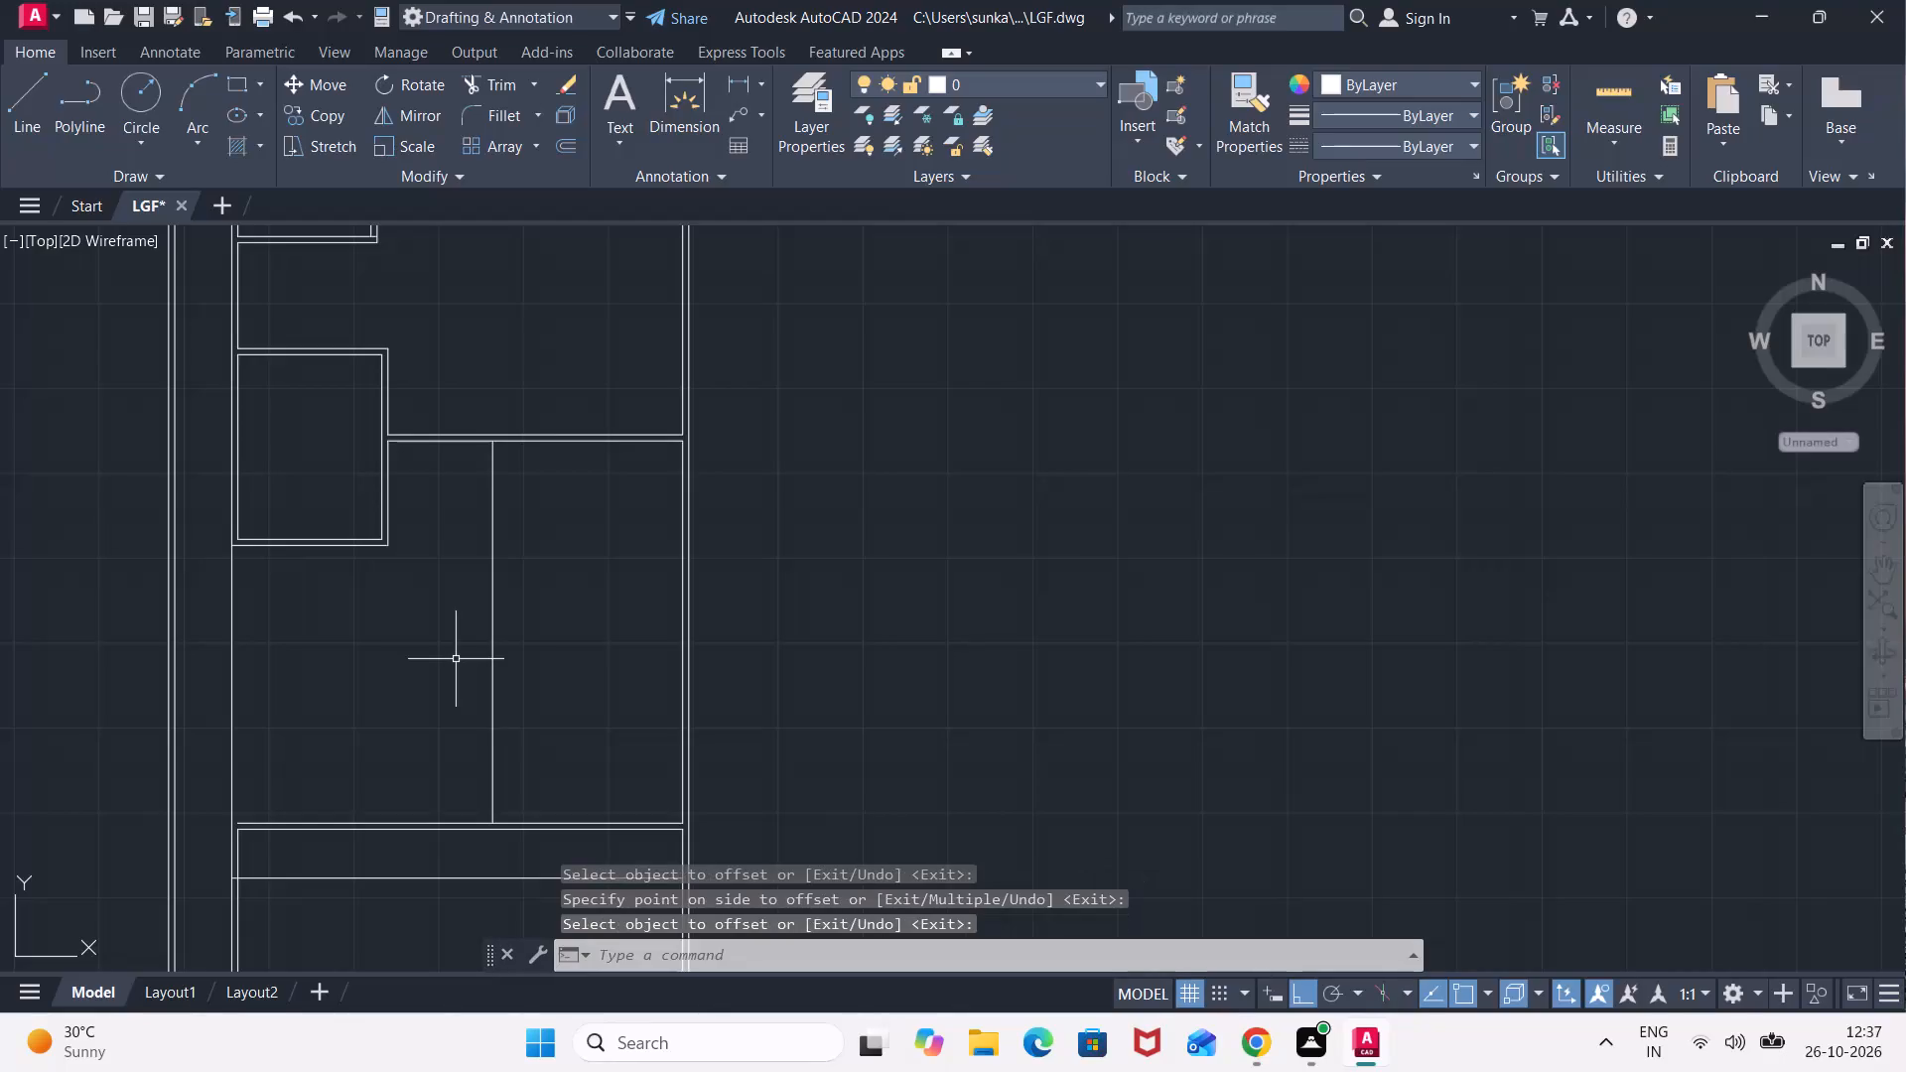
Offset the new vertical line in the large space 4.5" to the left to form a wall.
{"action": "key", "text": "space"}
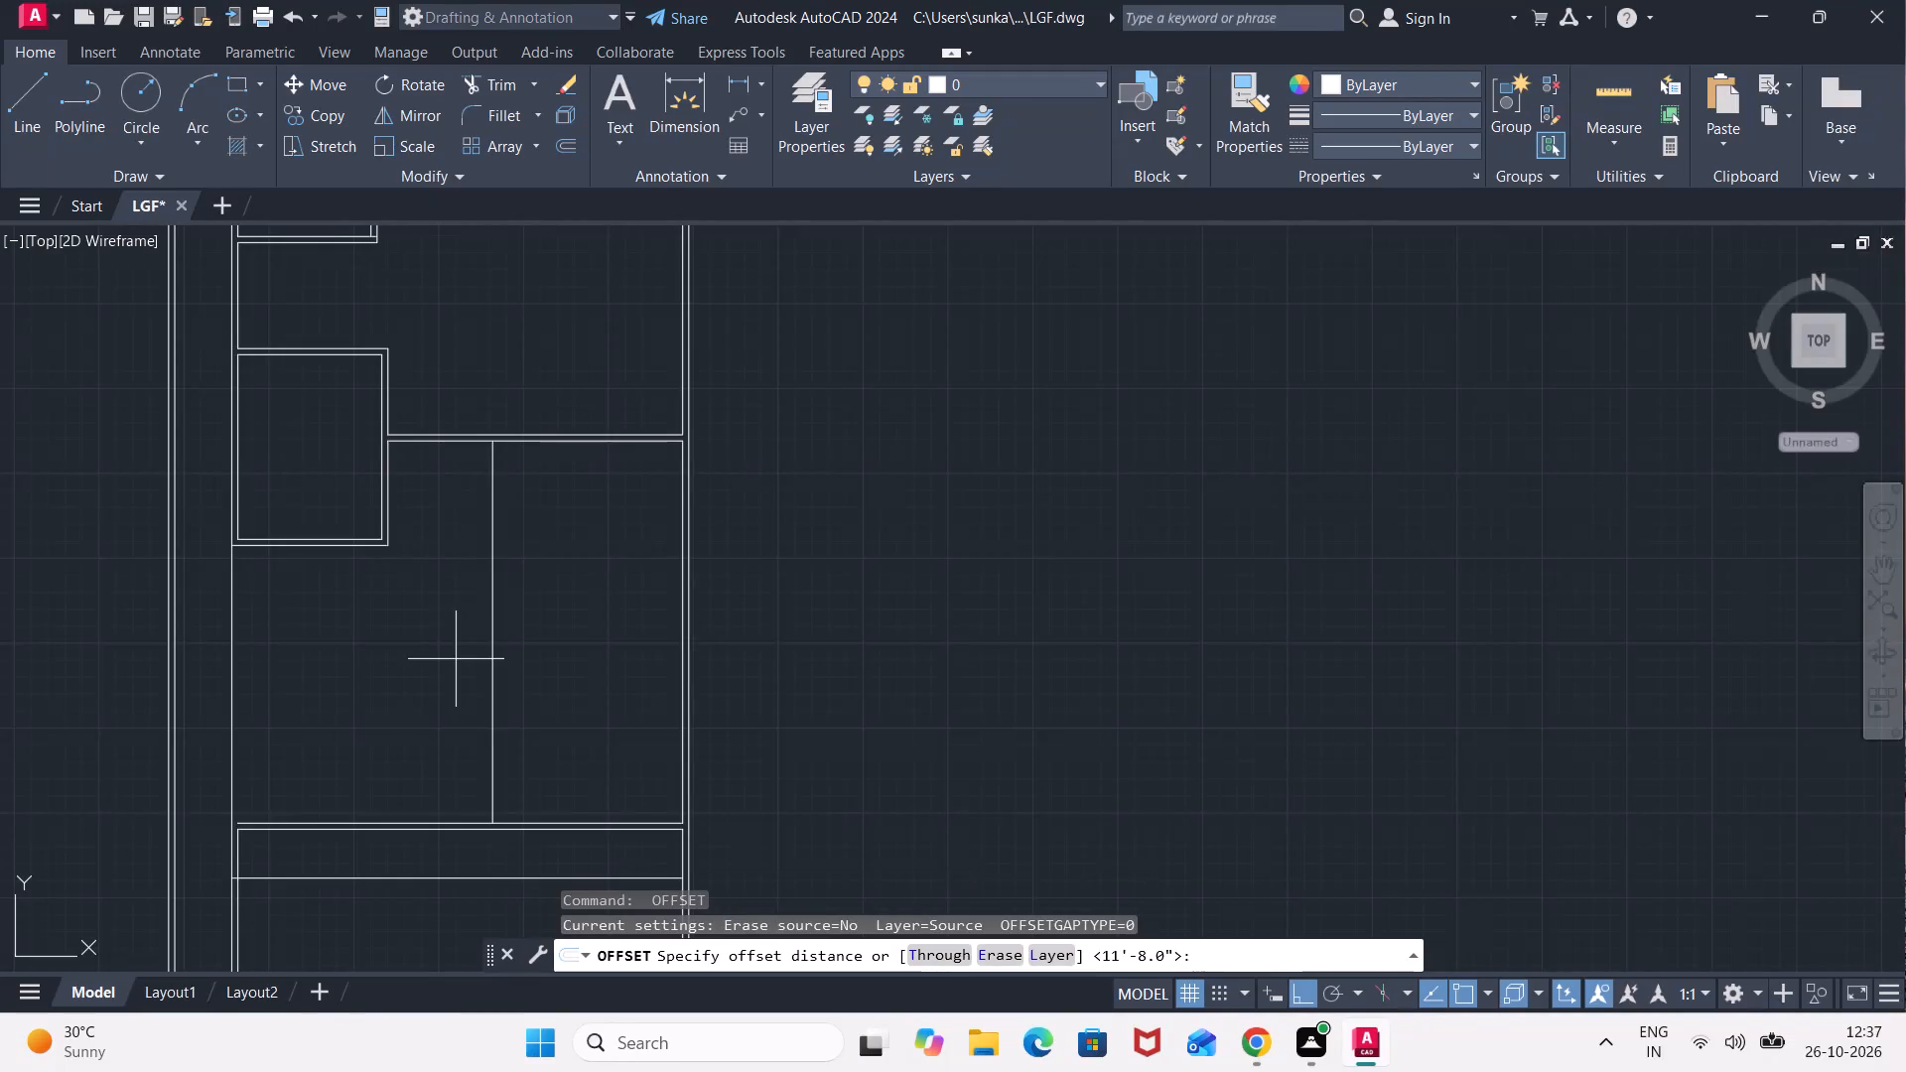
{"action": "type", "text": "4.5\""}
{"action": "key", "text": "Return"}
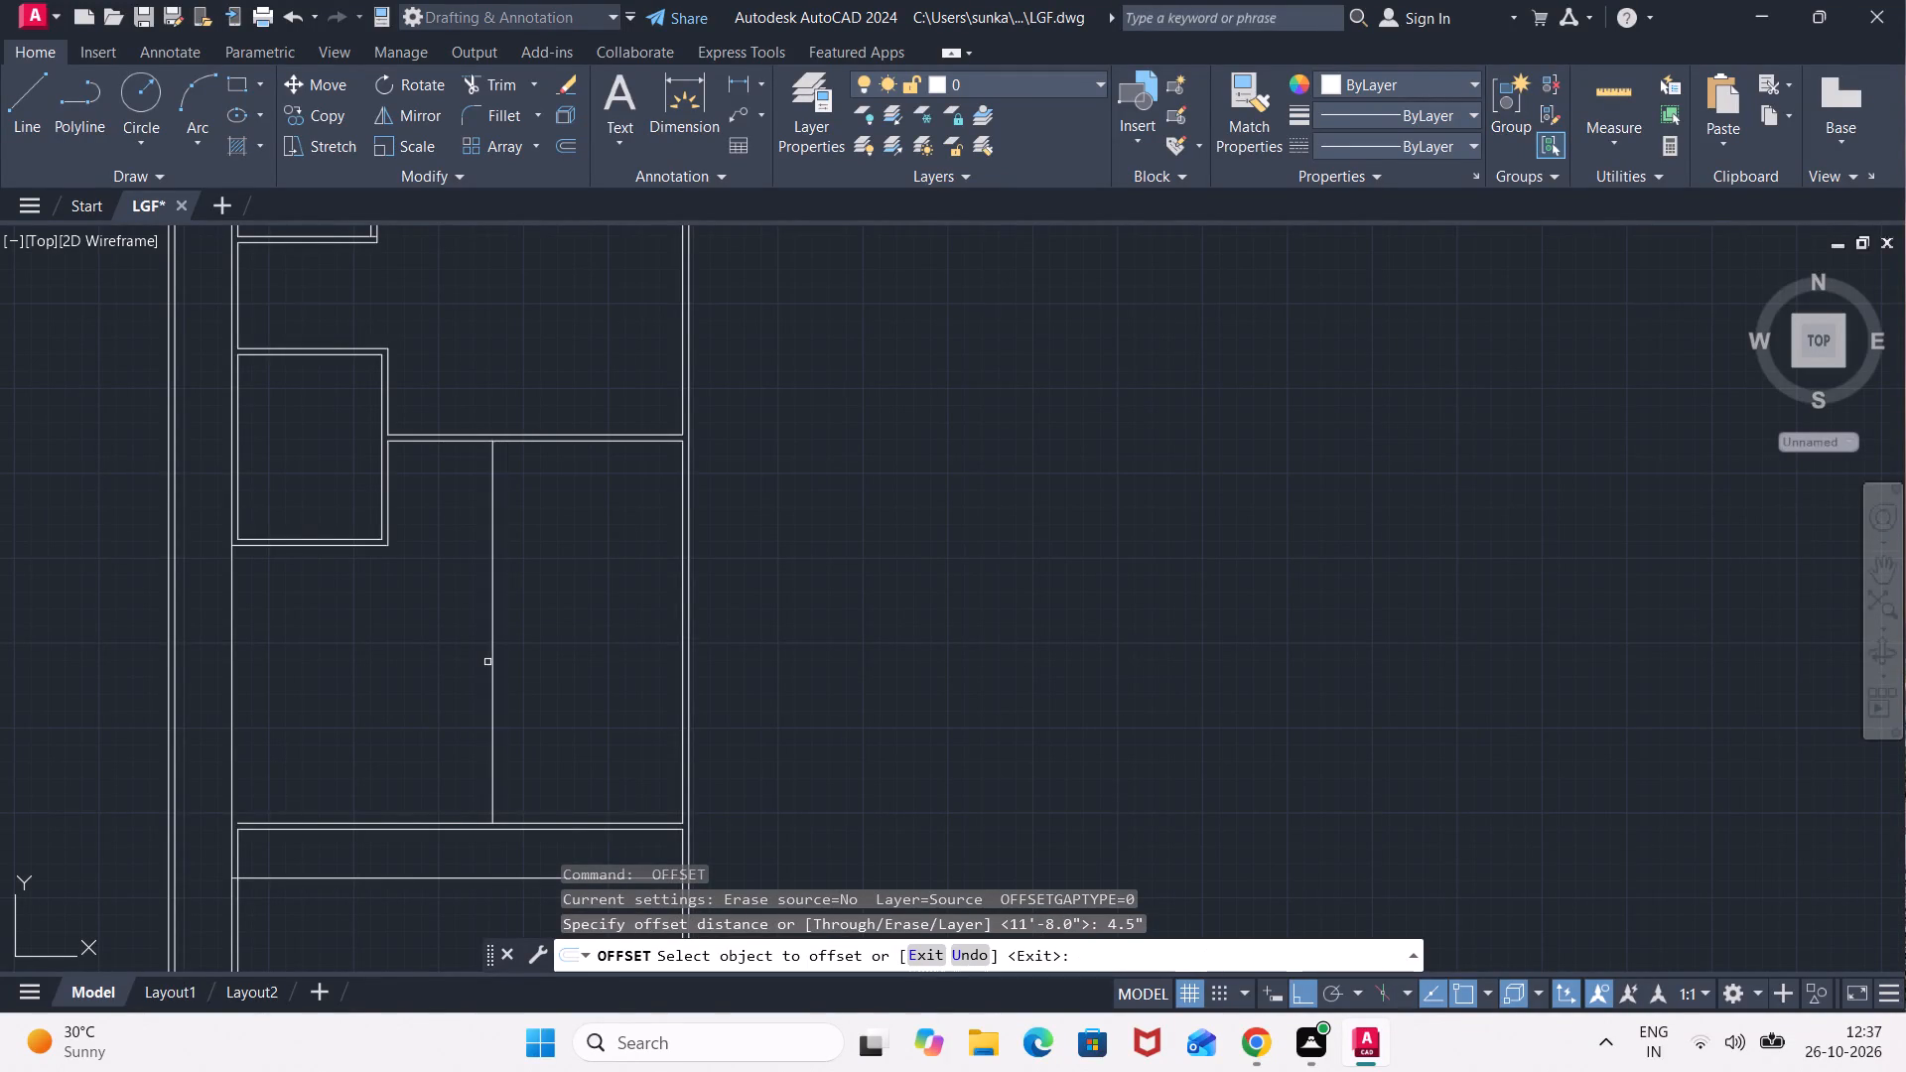
{"action": "left_click", "coordinate": [493, 663]}
{"action": "left_click", "coordinate": [412, 667]}
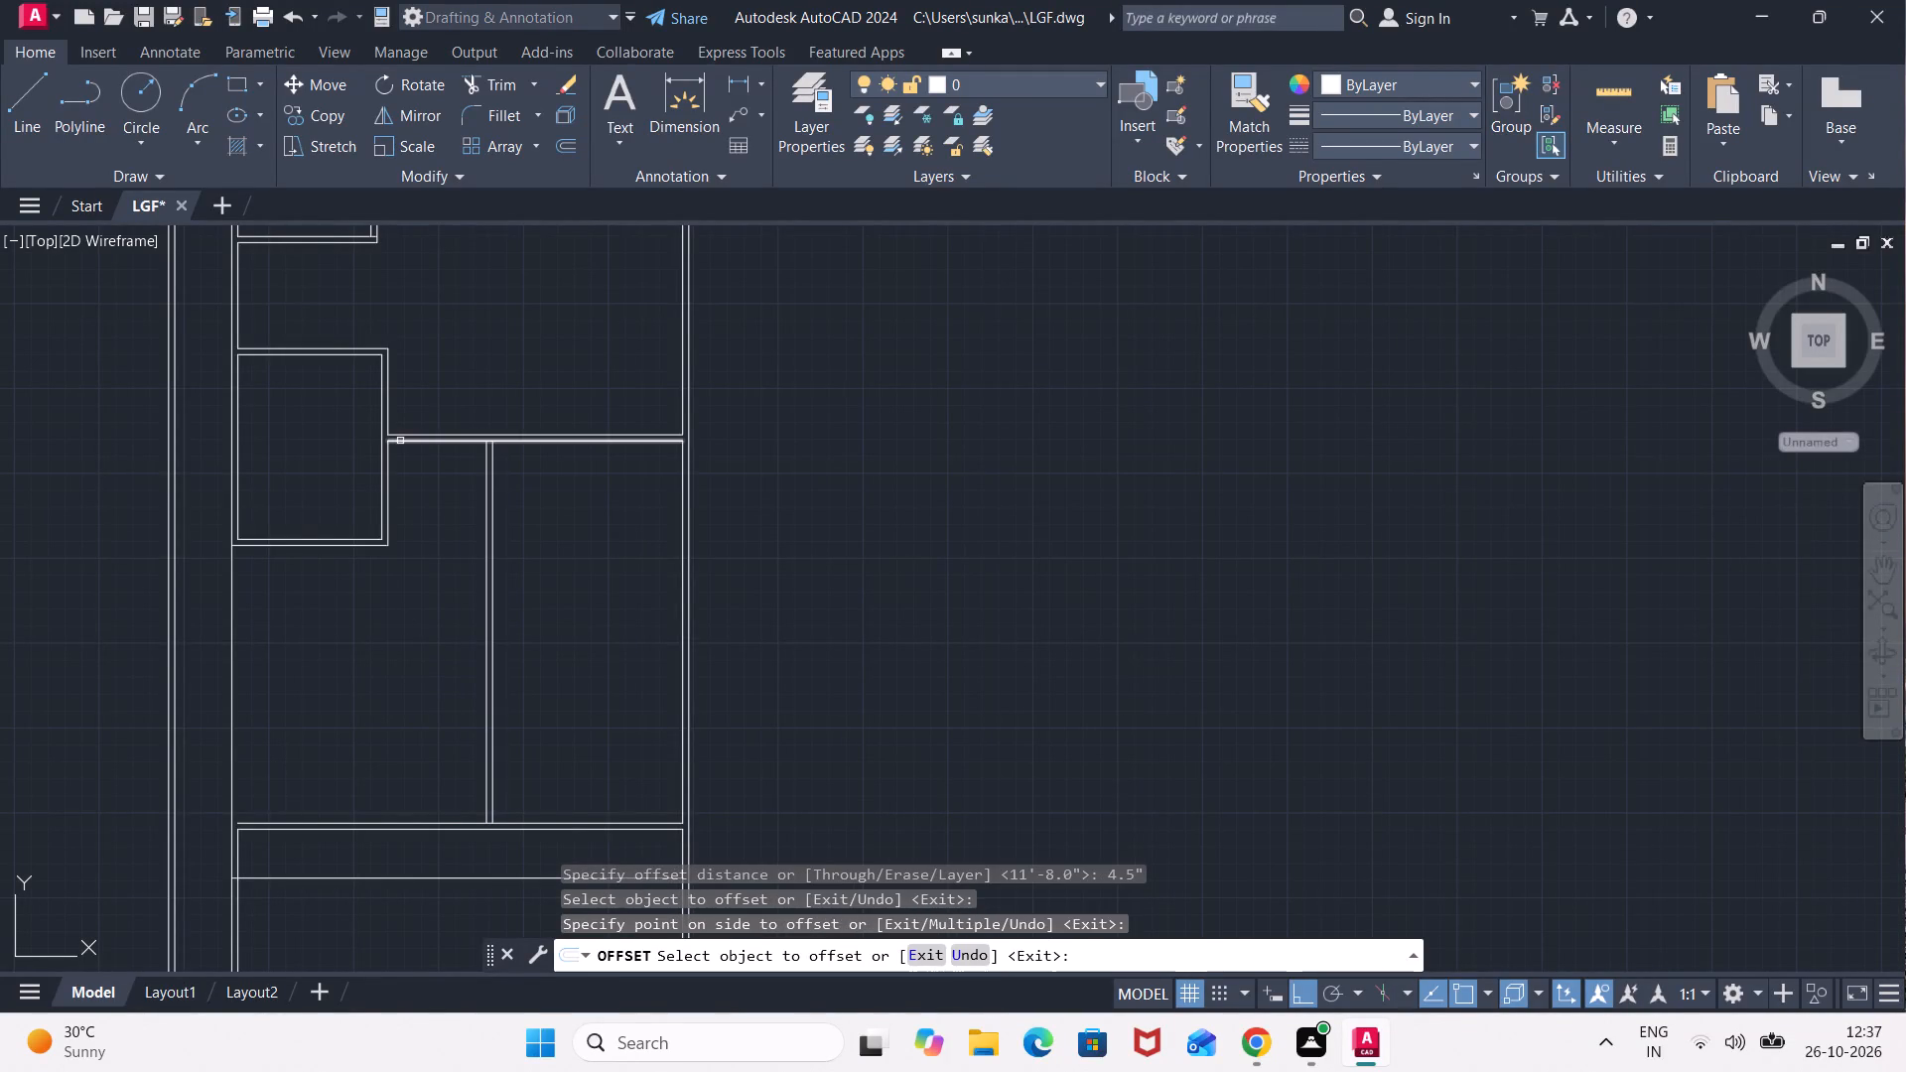
{"action": "scroll", "coordinate": [392, 497], "scroll_direction": "up", "scroll_amount": 2}
{"action": "key", "text": "Escape"}
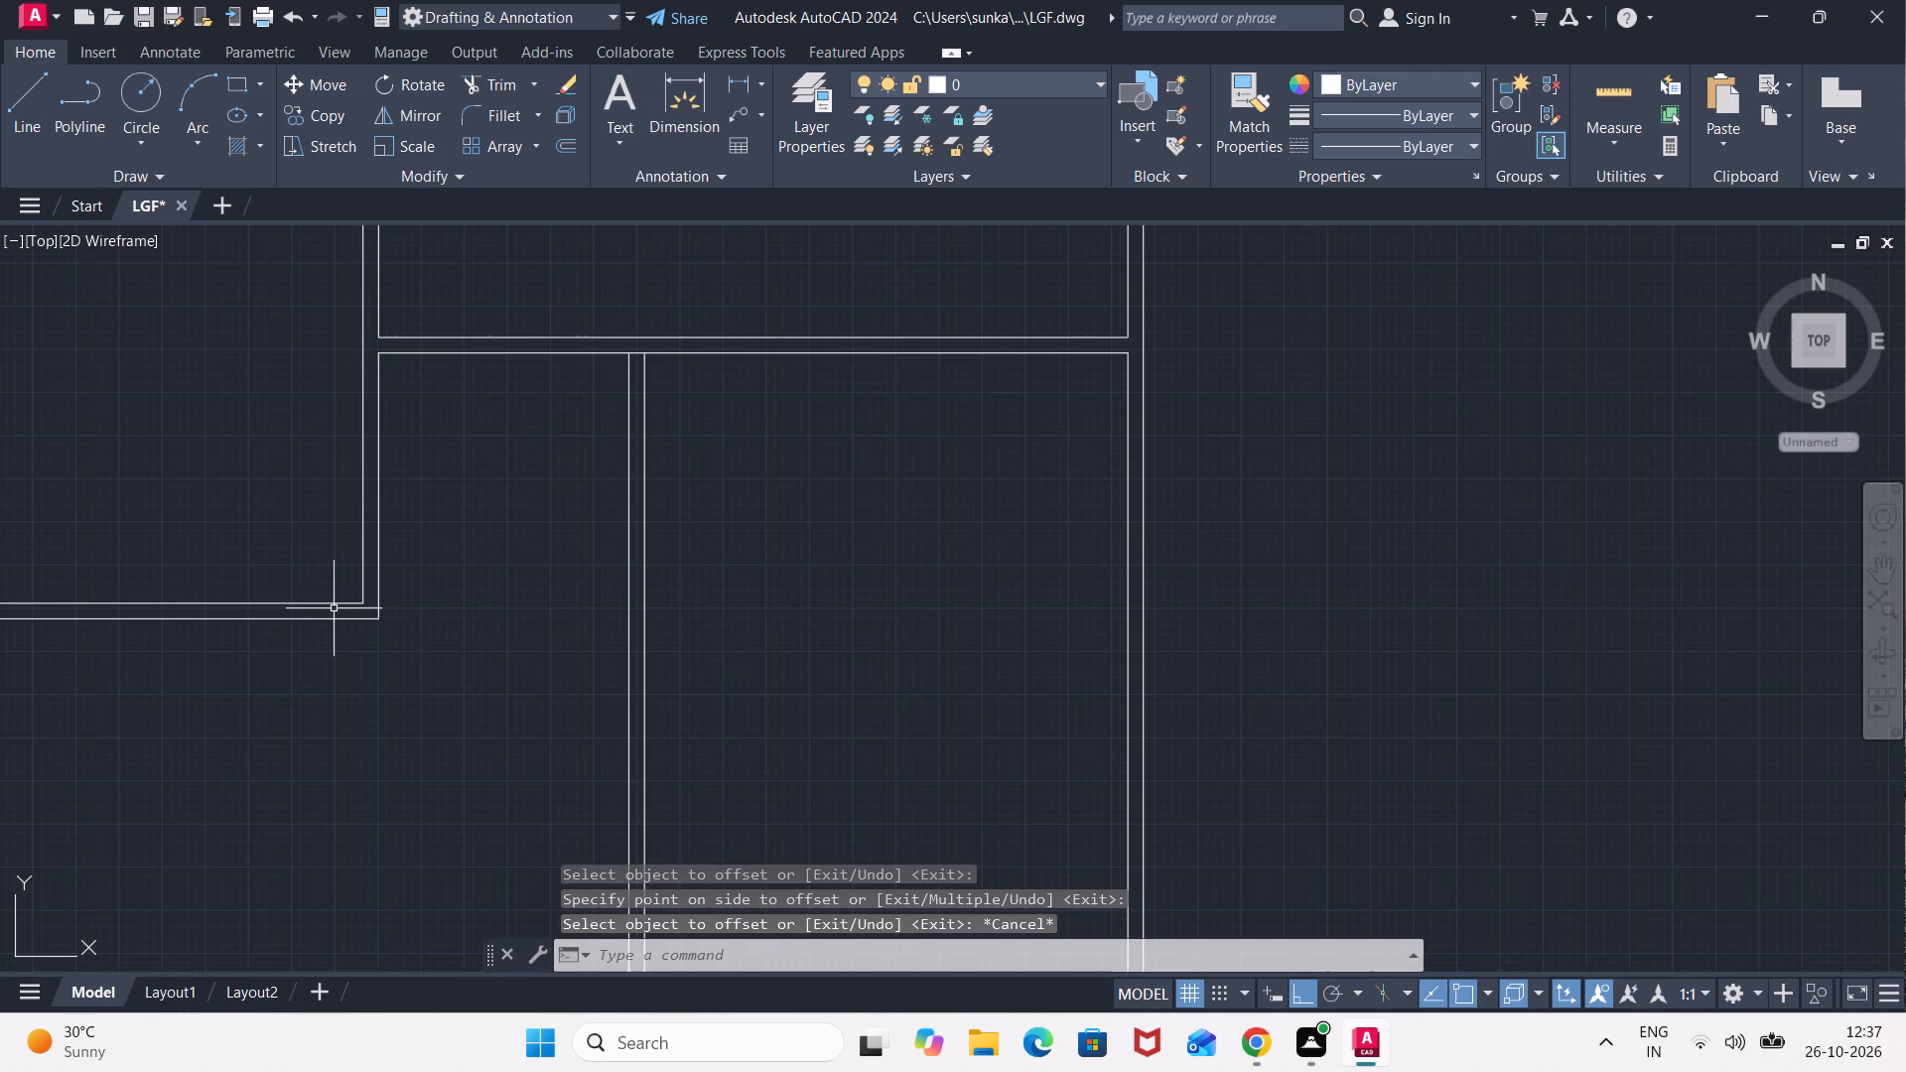
Stretch the right ends of both lines of the small room's lower wall to the new vertical wall's left line.
{"action": "left_click", "coordinate": [333, 593]}
{"action": "left_click", "coordinate": [297, 659]}
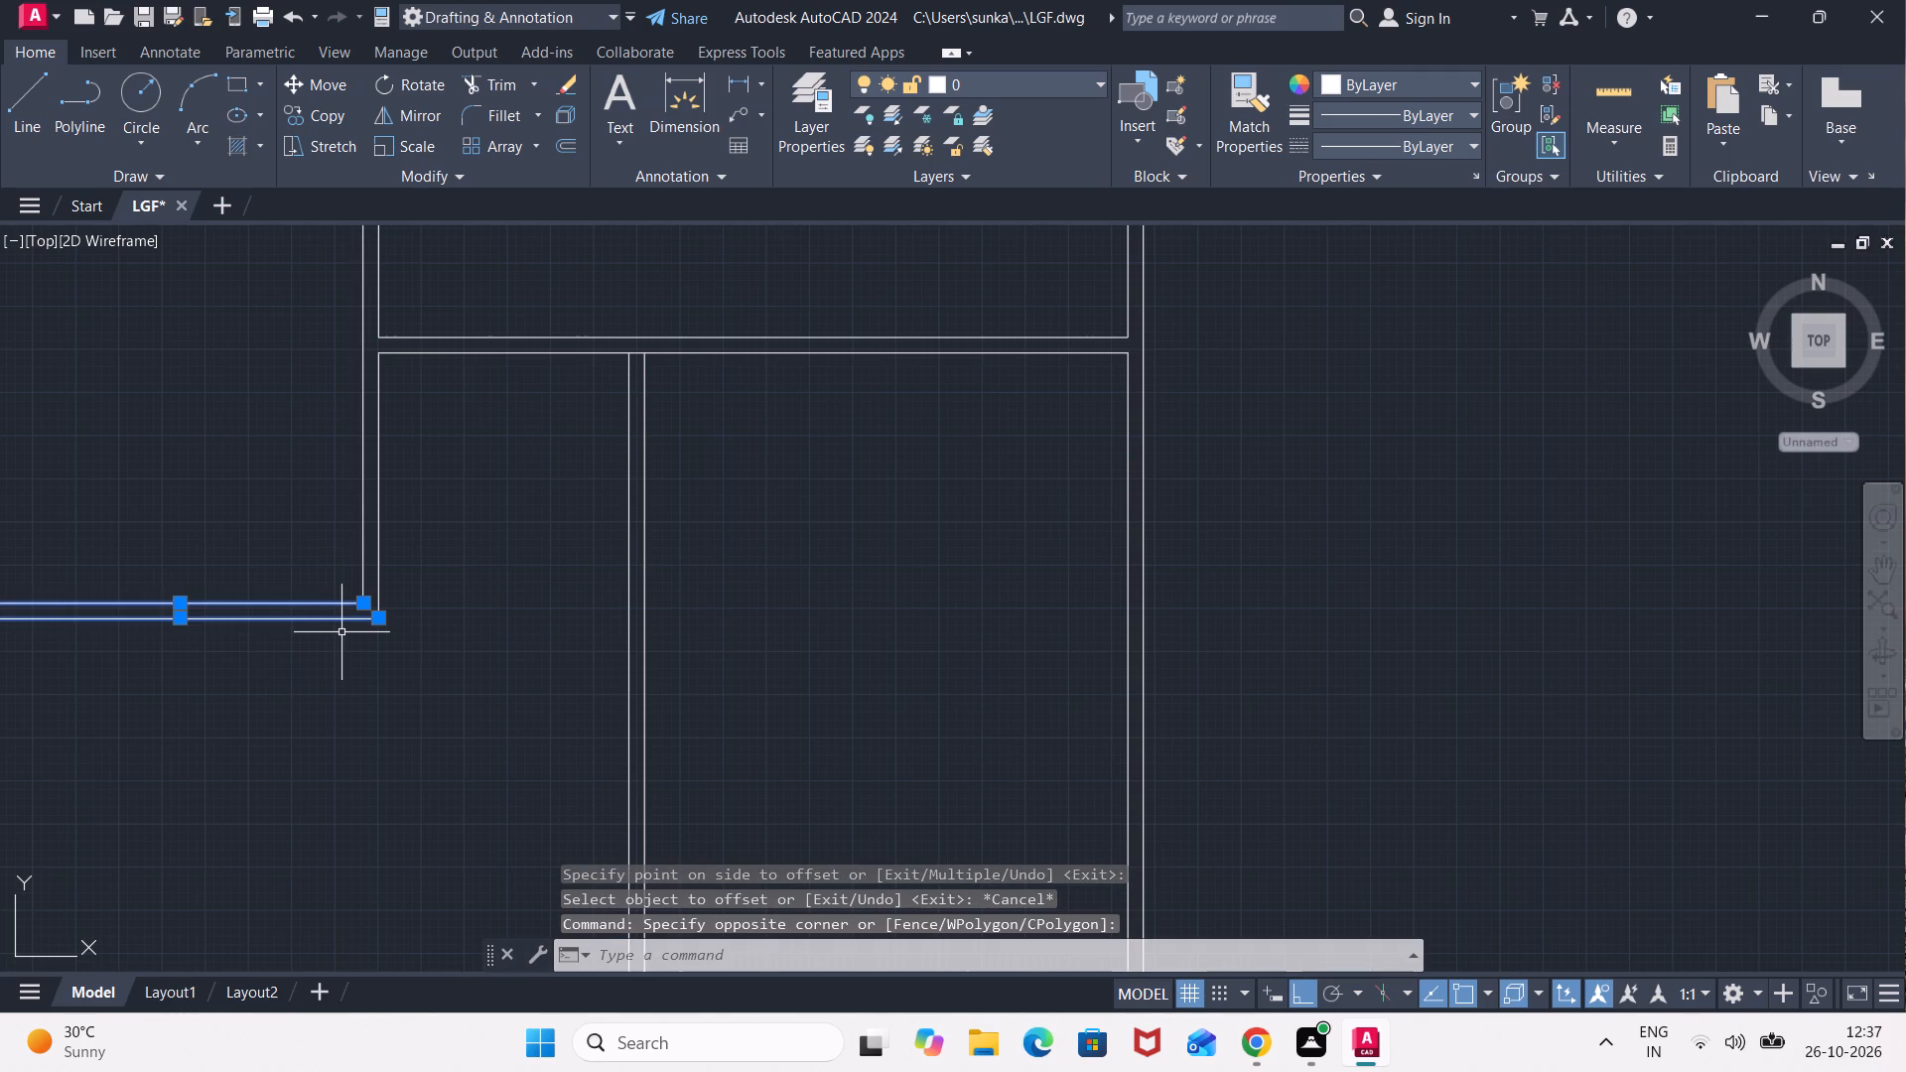
{"action": "left_click", "coordinate": [362, 601]}
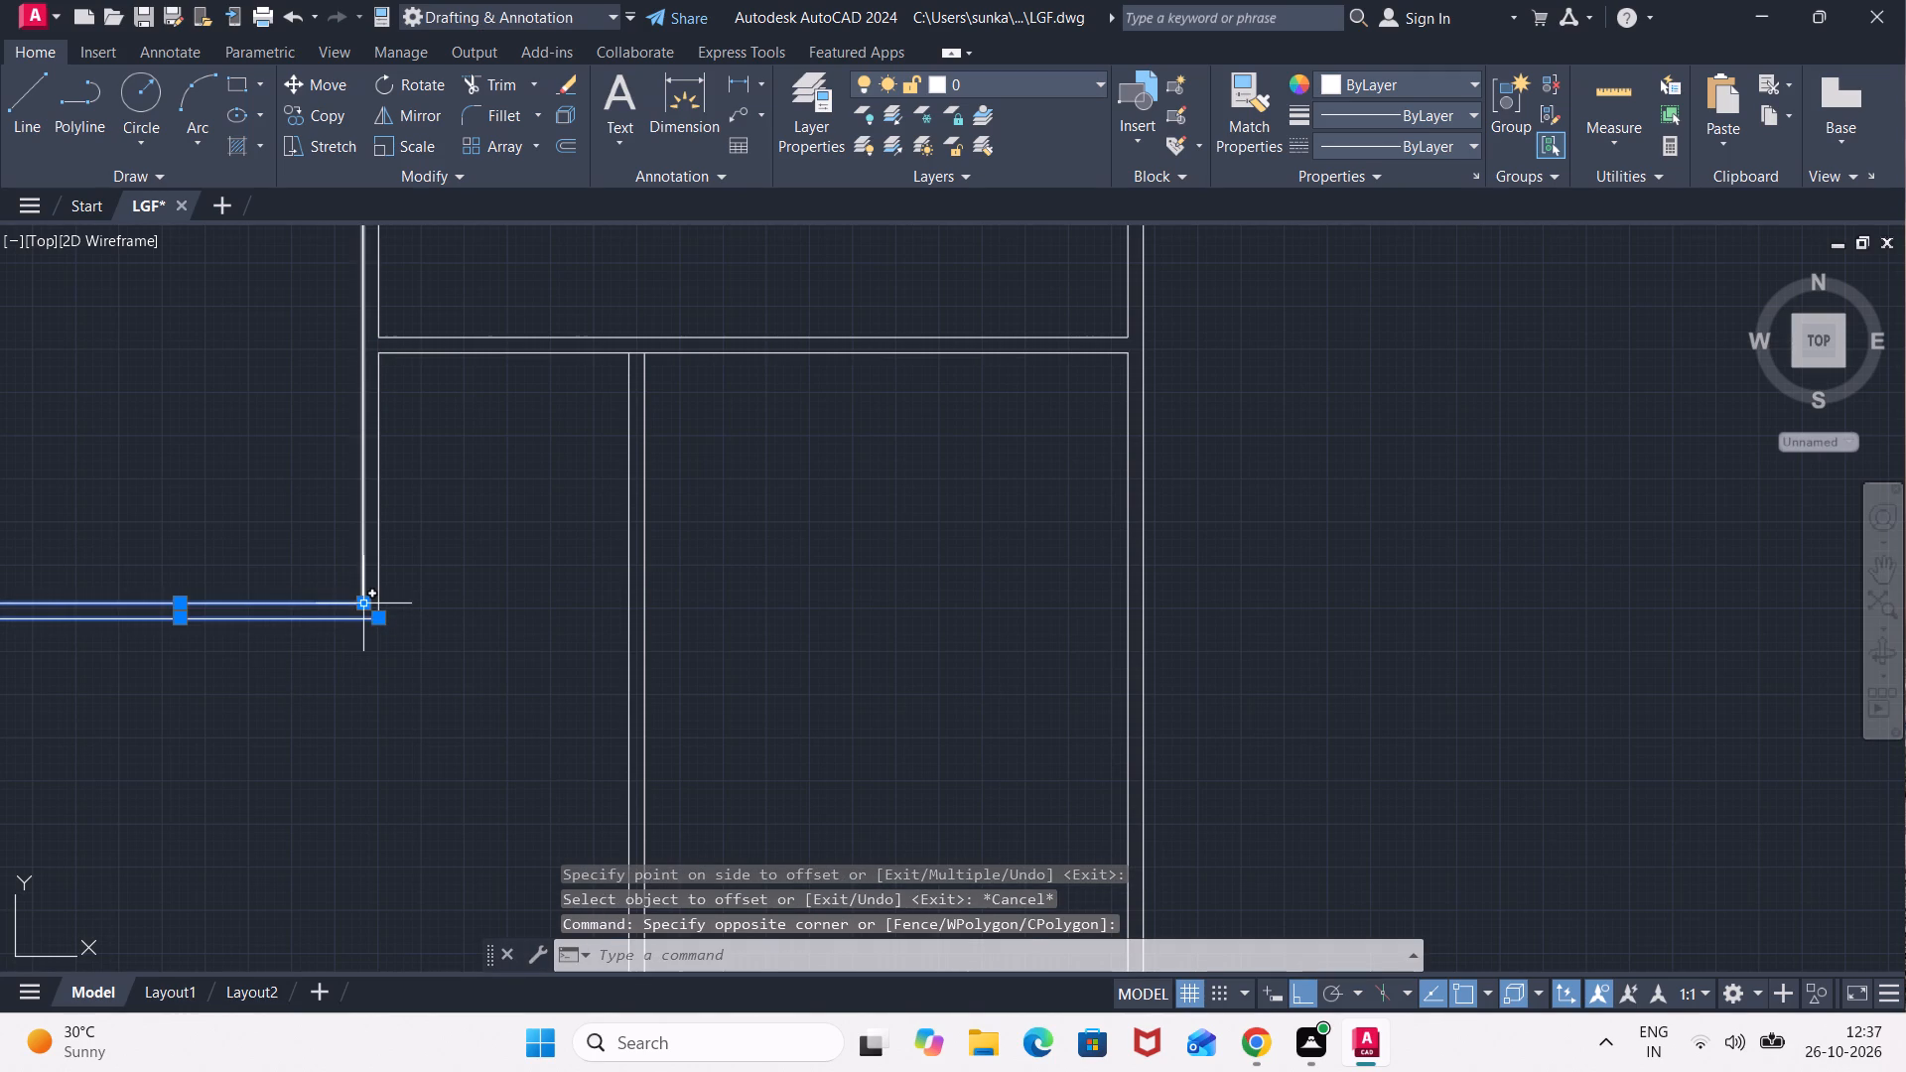
{"action": "left_click", "coordinate": [628, 598]}
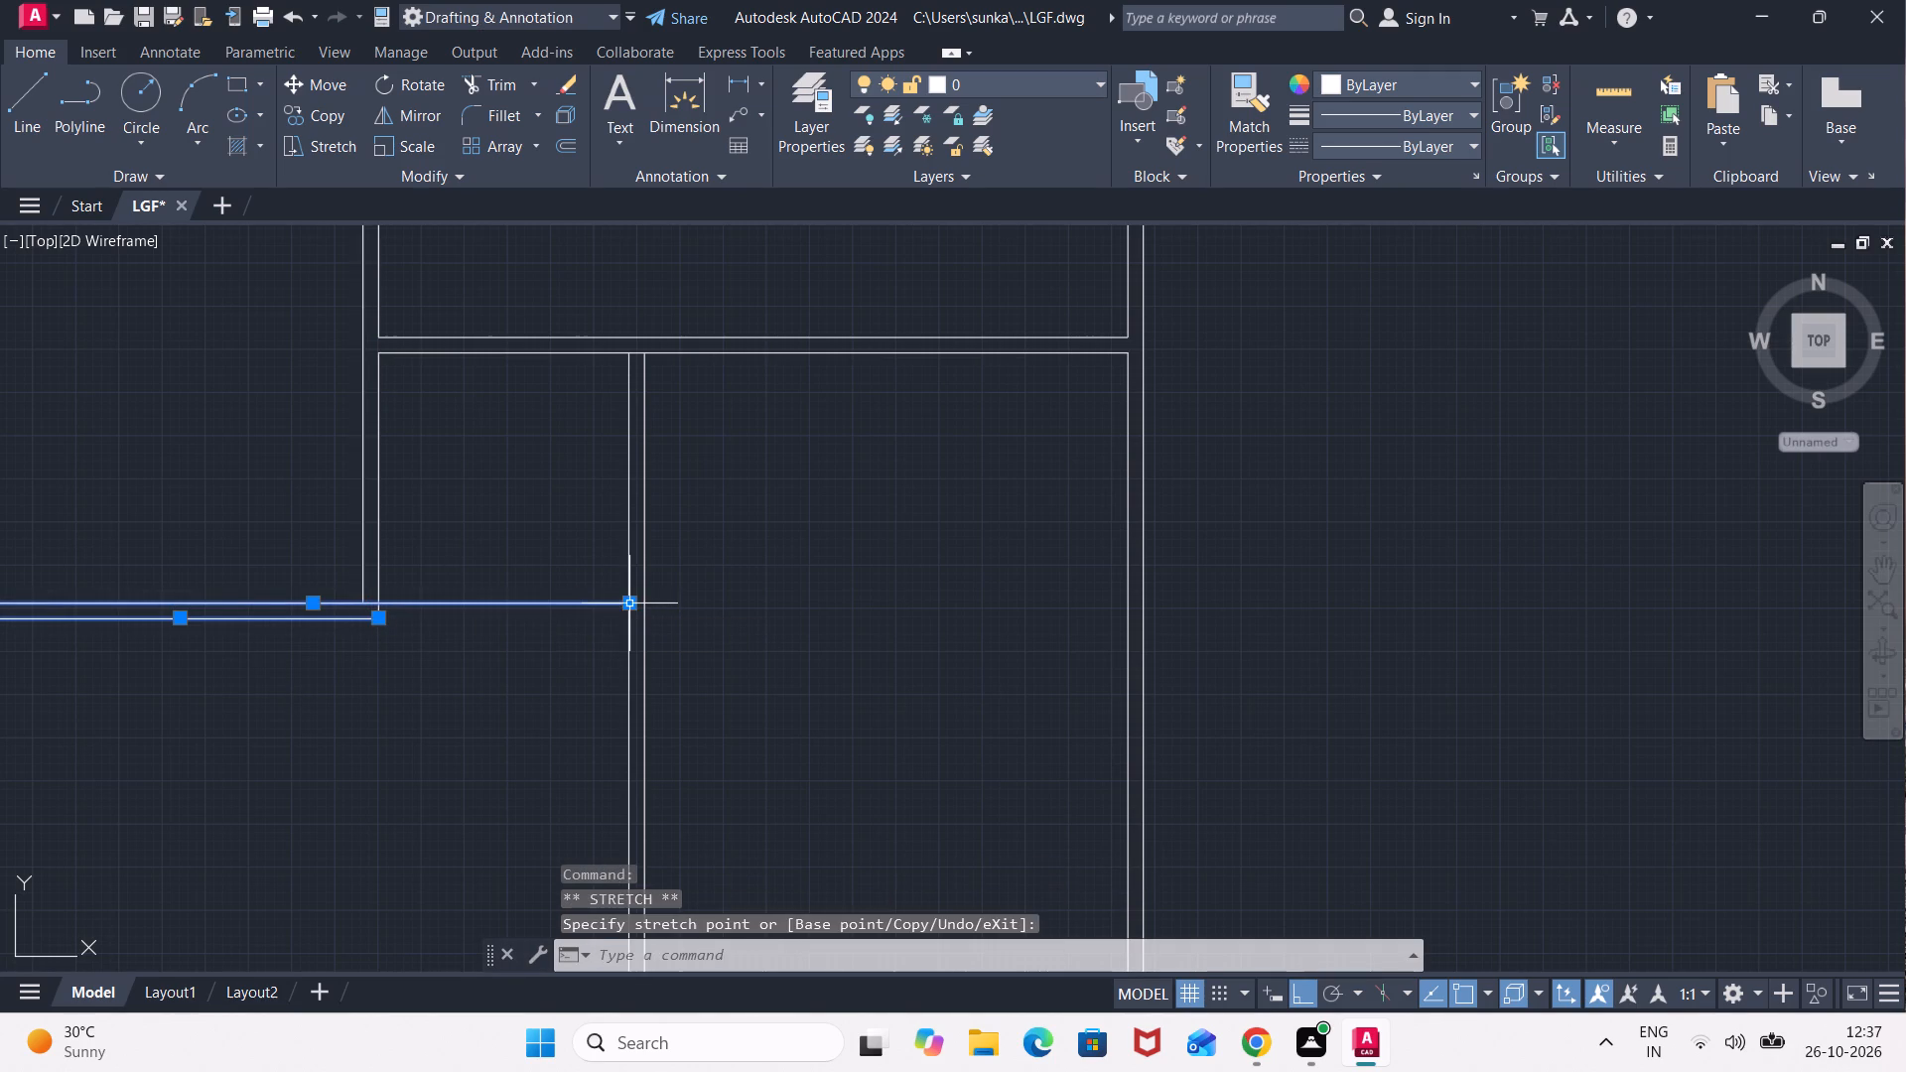
{"action": "key", "text": "Escape"}
{"action": "left_click", "coordinate": [381, 621]}
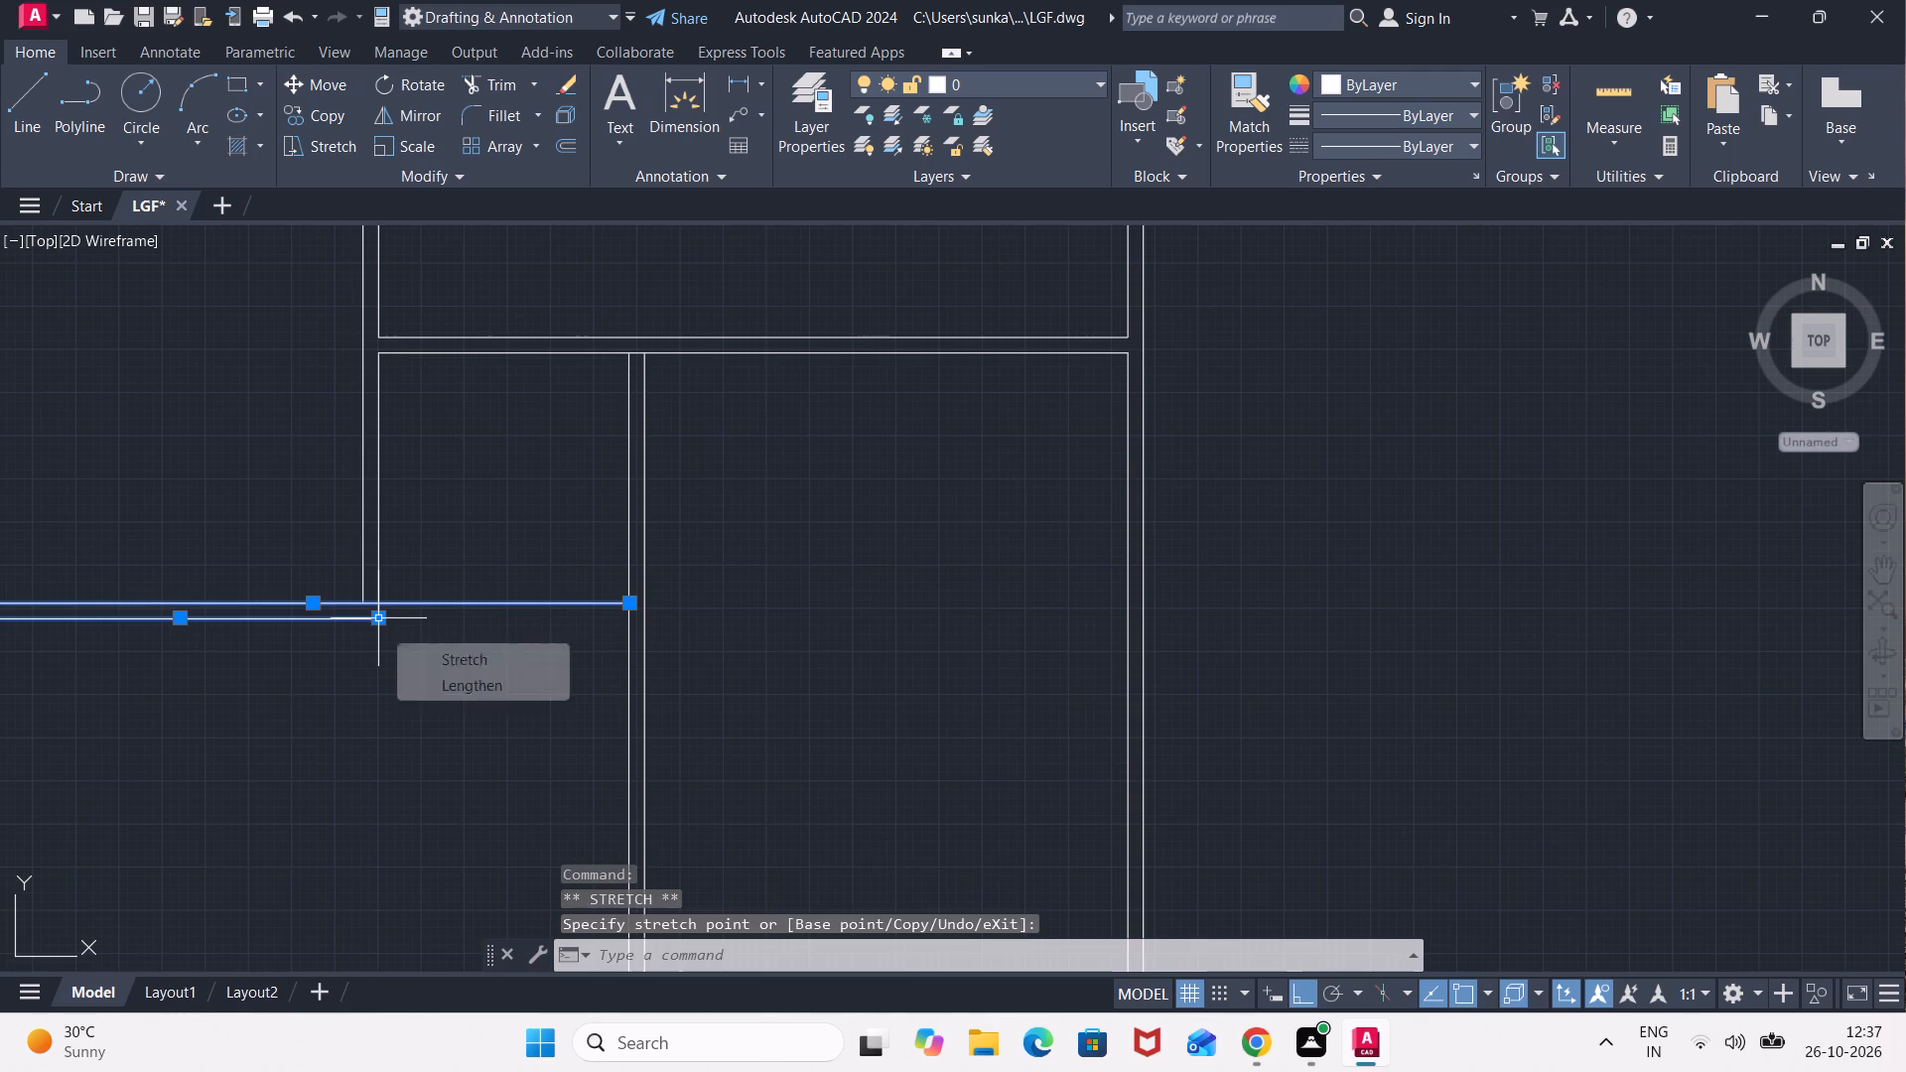
{"action": "left_click", "coordinate": [630, 618]}
{"action": "key", "text": "Escape"}
{"action": "key", "text": "Escape"}
{"action": "key", "text": "Escape"}
{"action": "key", "text": "Escape"}
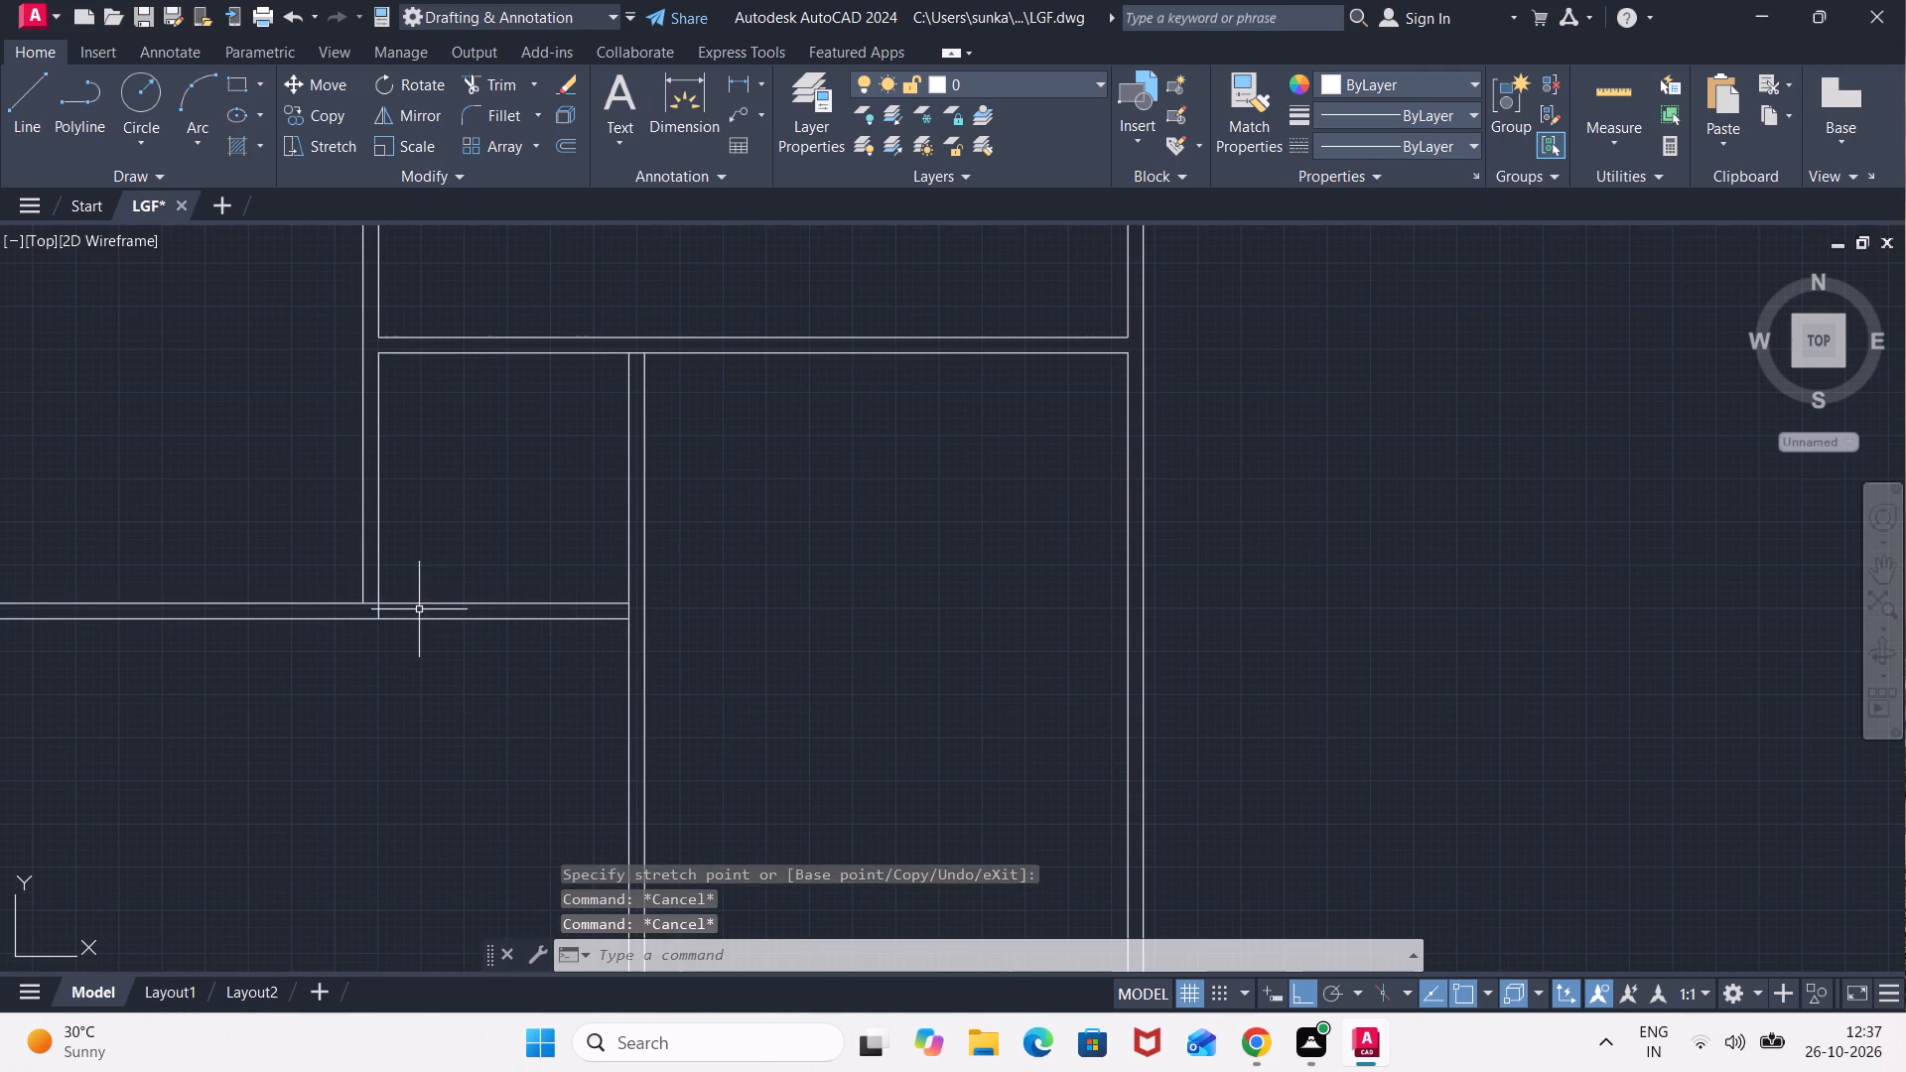
Stretch the tops of the new wall's left line and the small room's right outer line to the horizontal wall's upper line.
{"action": "scroll", "coordinate": [414, 608], "scroll_direction": "down", "scroll_amount": 2}
{"action": "scroll", "coordinate": [453, 532], "scroll_direction": "up", "scroll_amount": 2}
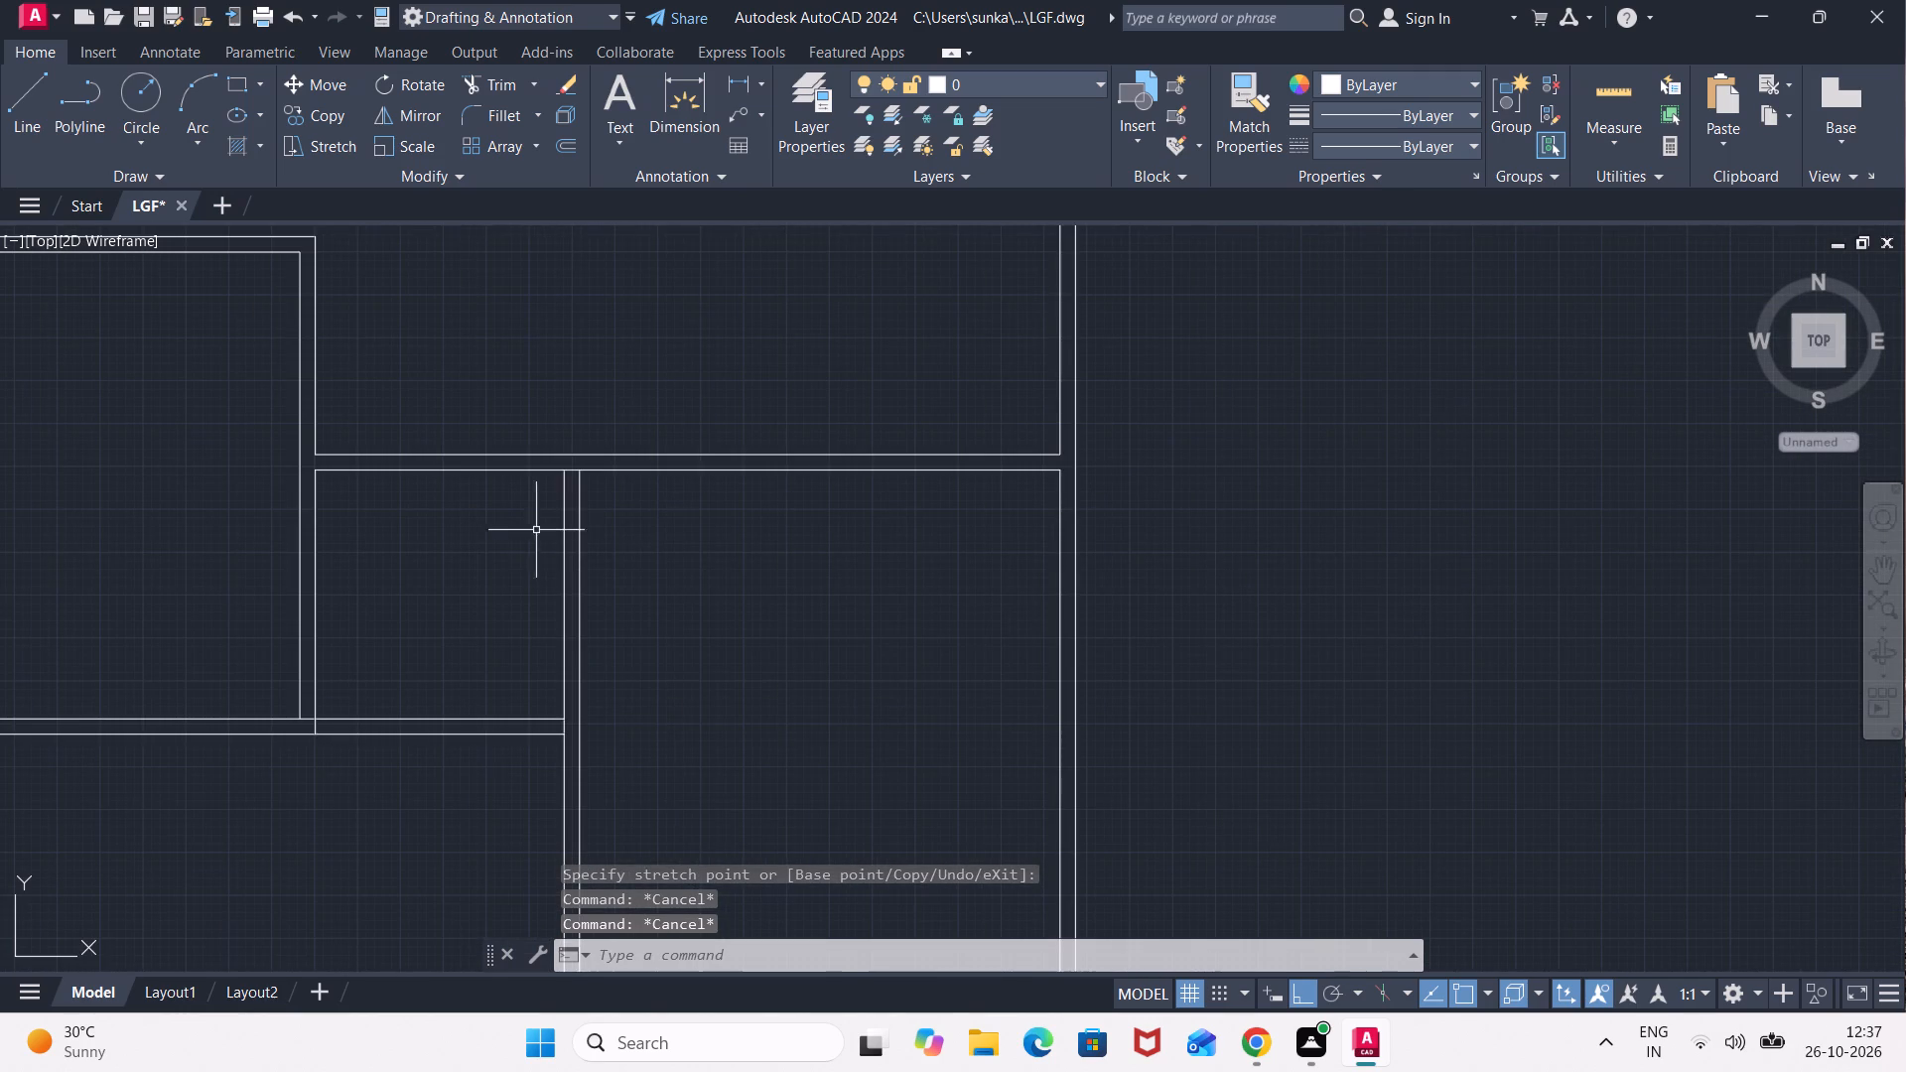
{"action": "left_click", "coordinate": [563, 511]}
{"action": "left_click", "coordinate": [563, 468]}
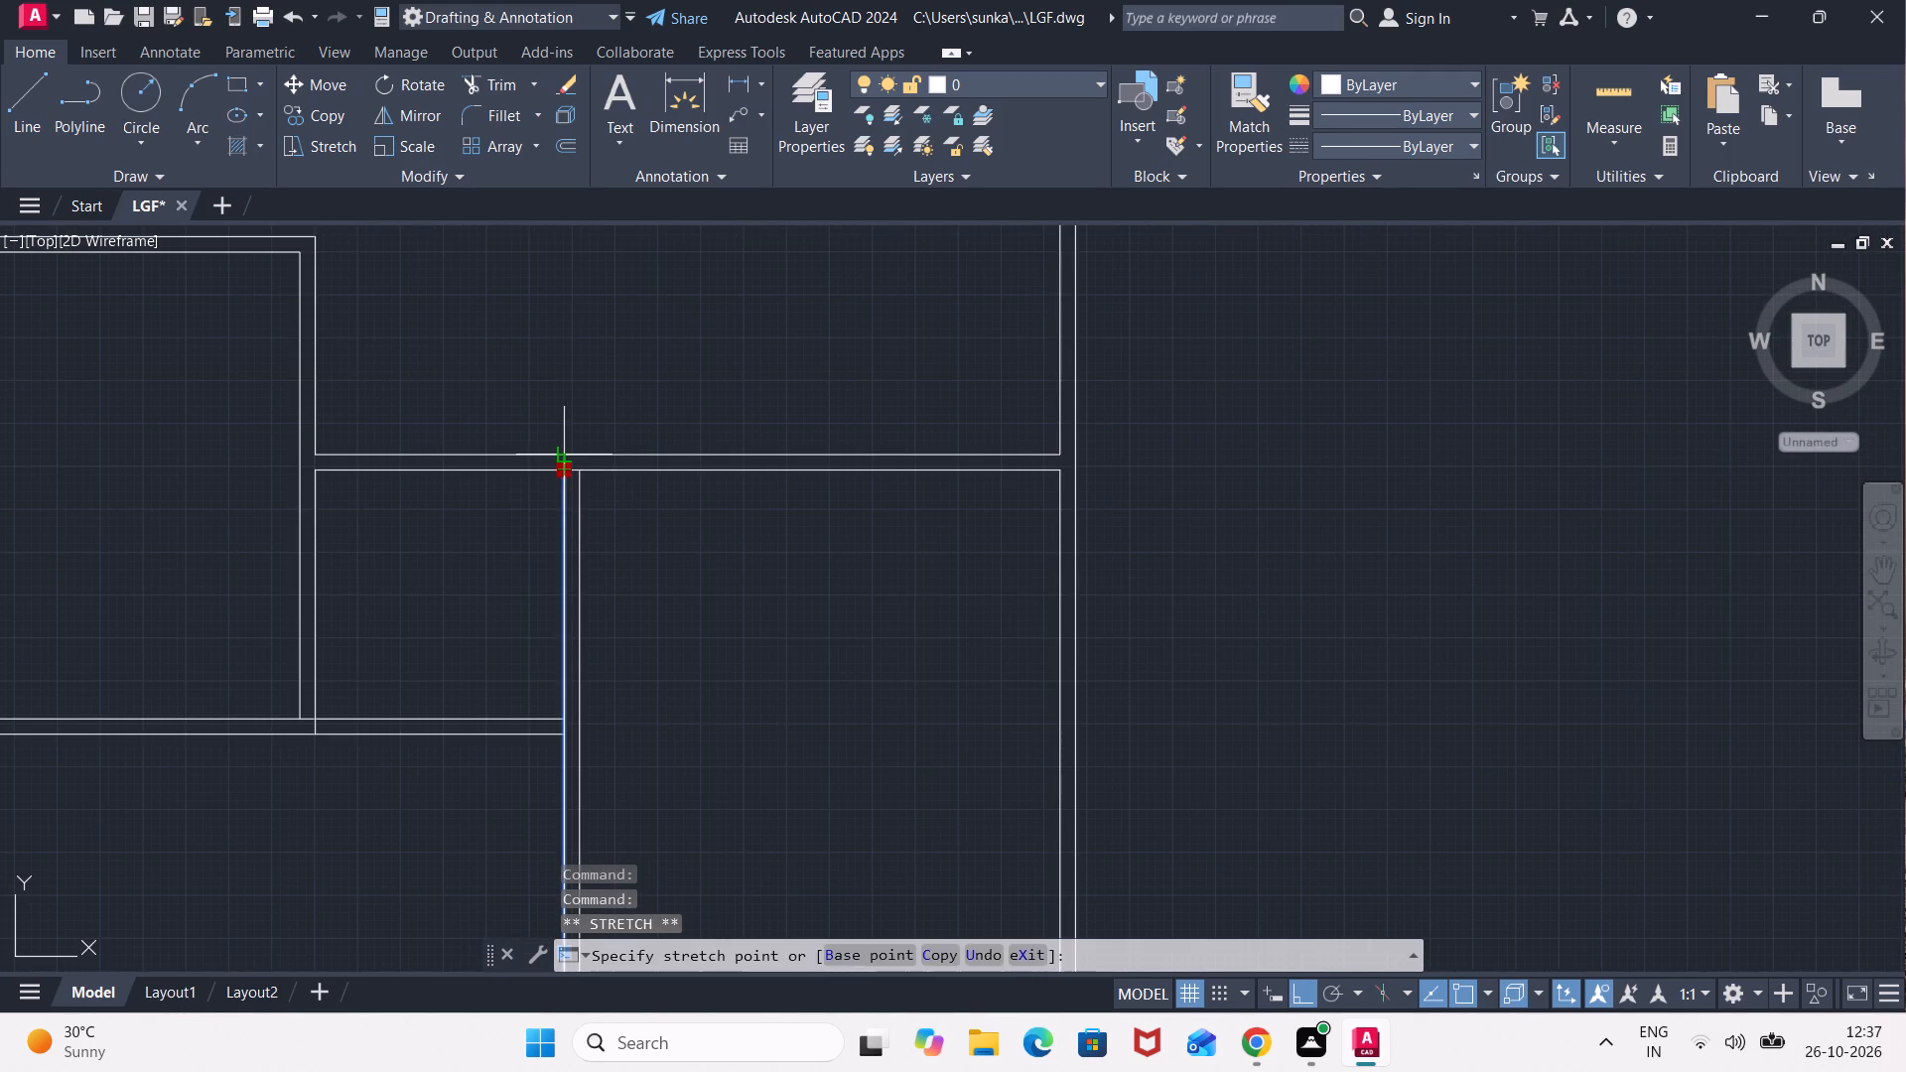
{"action": "left_click", "coordinate": [560, 446]}
{"action": "key", "text": "Escape"}
{"action": "left_click", "coordinate": [313, 483]}
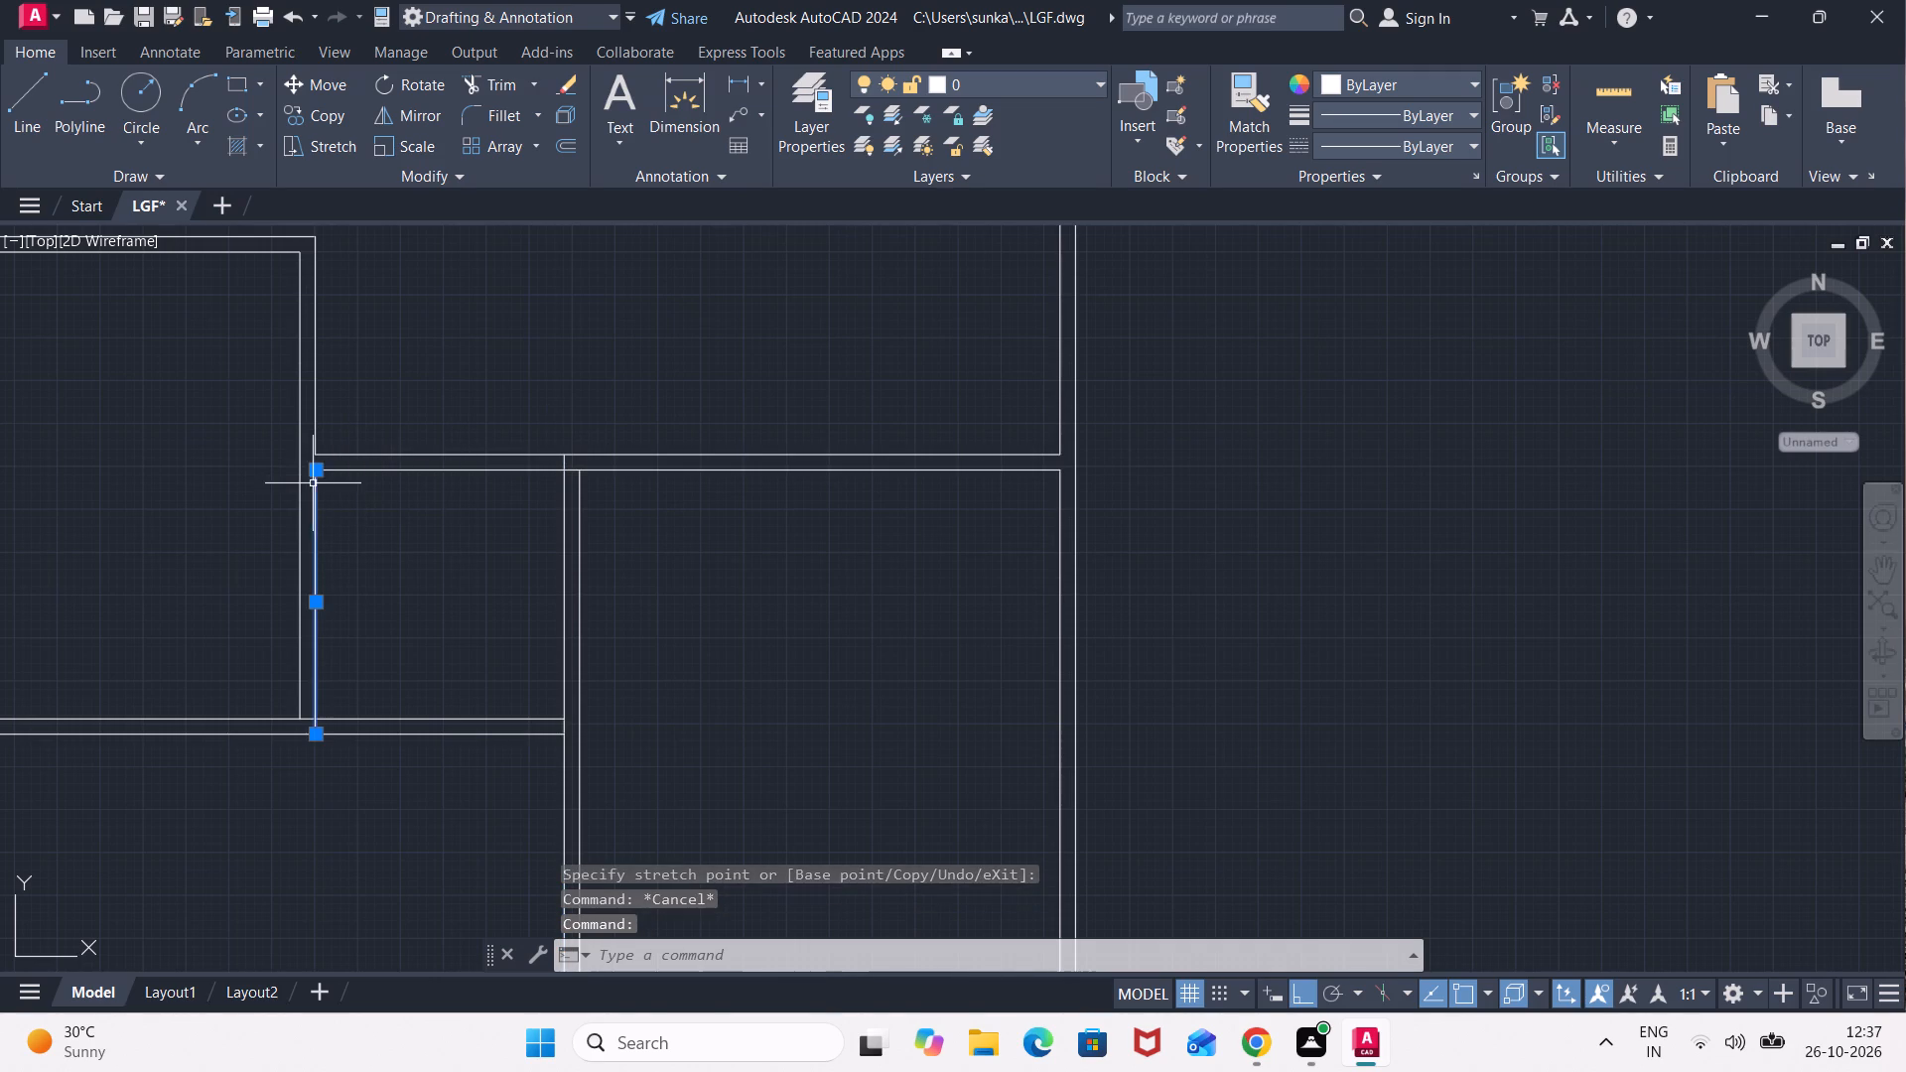
{"action": "left_click", "coordinate": [314, 474]}
{"action": "left_click", "coordinate": [315, 452]}
{"action": "key", "text": "Escape"}
{"action": "key", "text": "Escape"}
{"action": "key", "text": "Escape"}
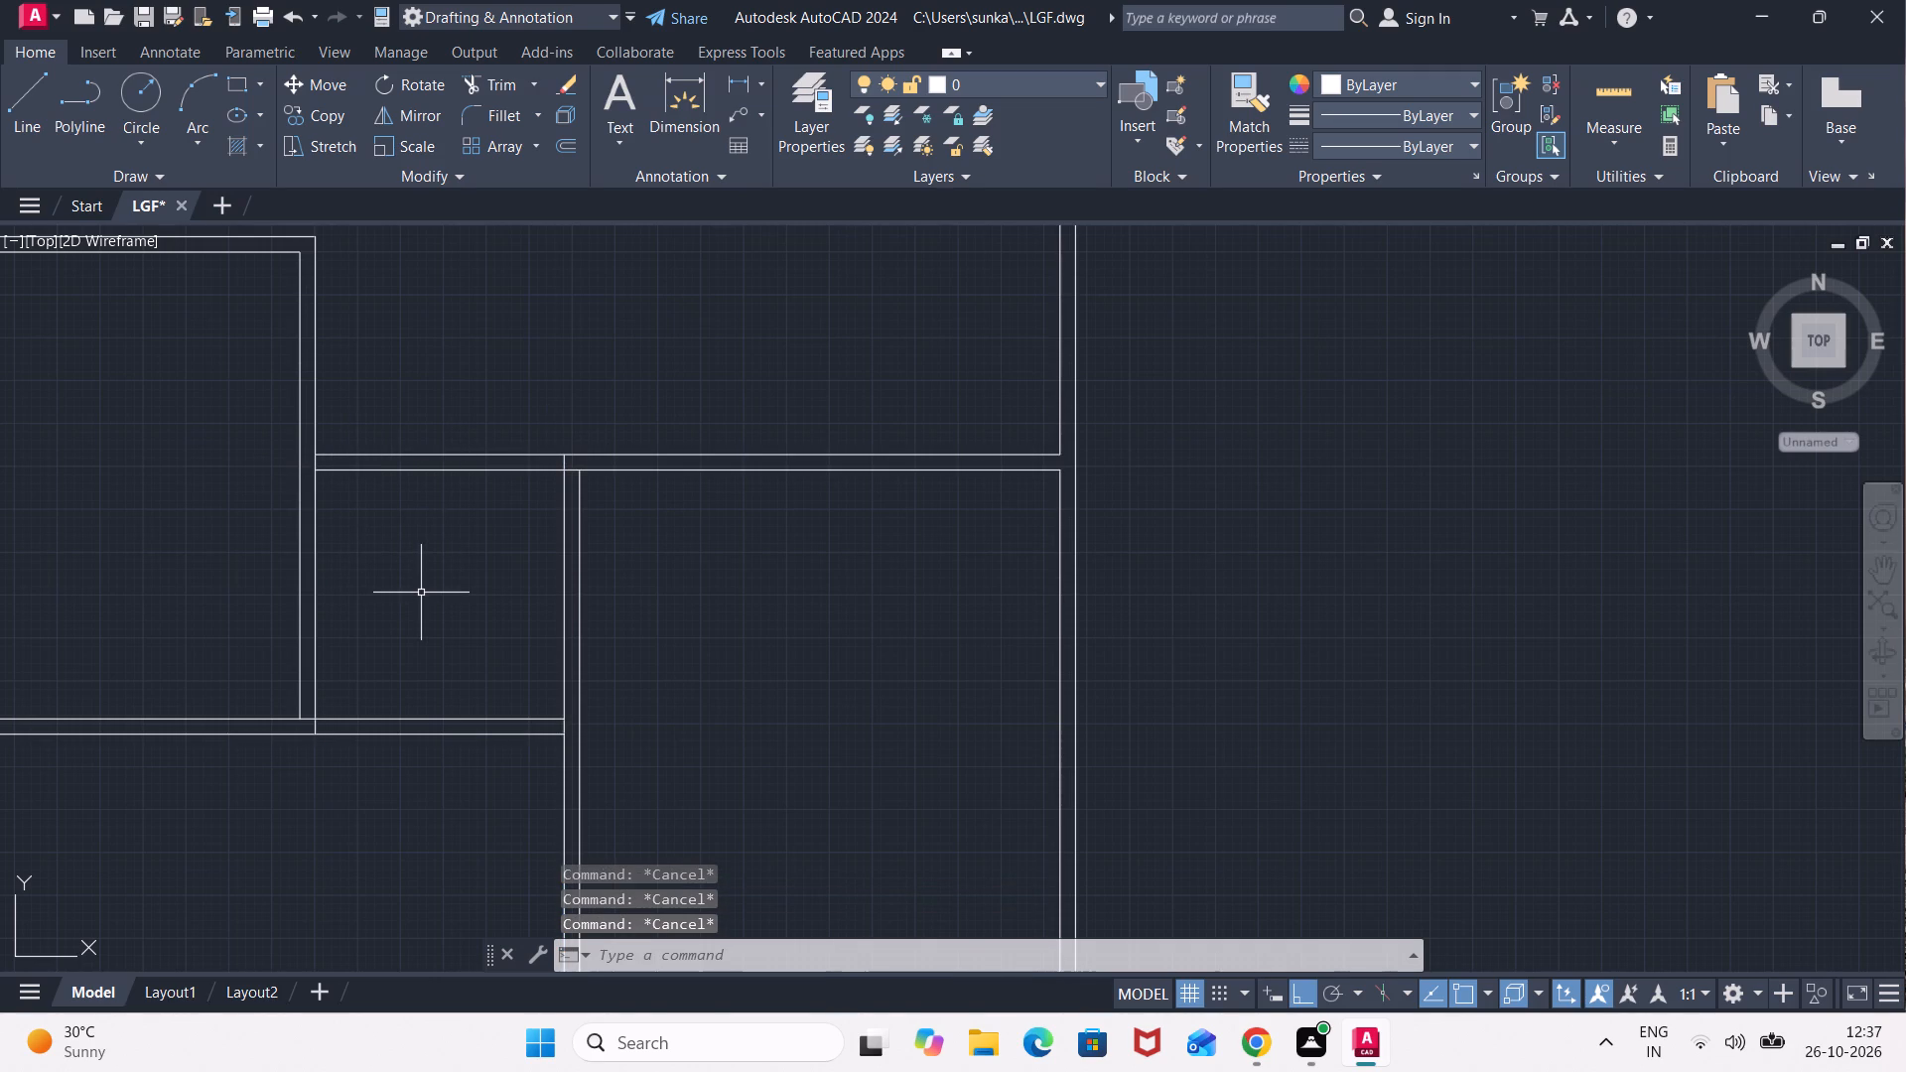
Trim away the horizontal wall between the small room and the new vertical wall, and clean the stub at the new corner.
{"action": "type", "text": "TR"}
{"action": "key", "text": "Return"}
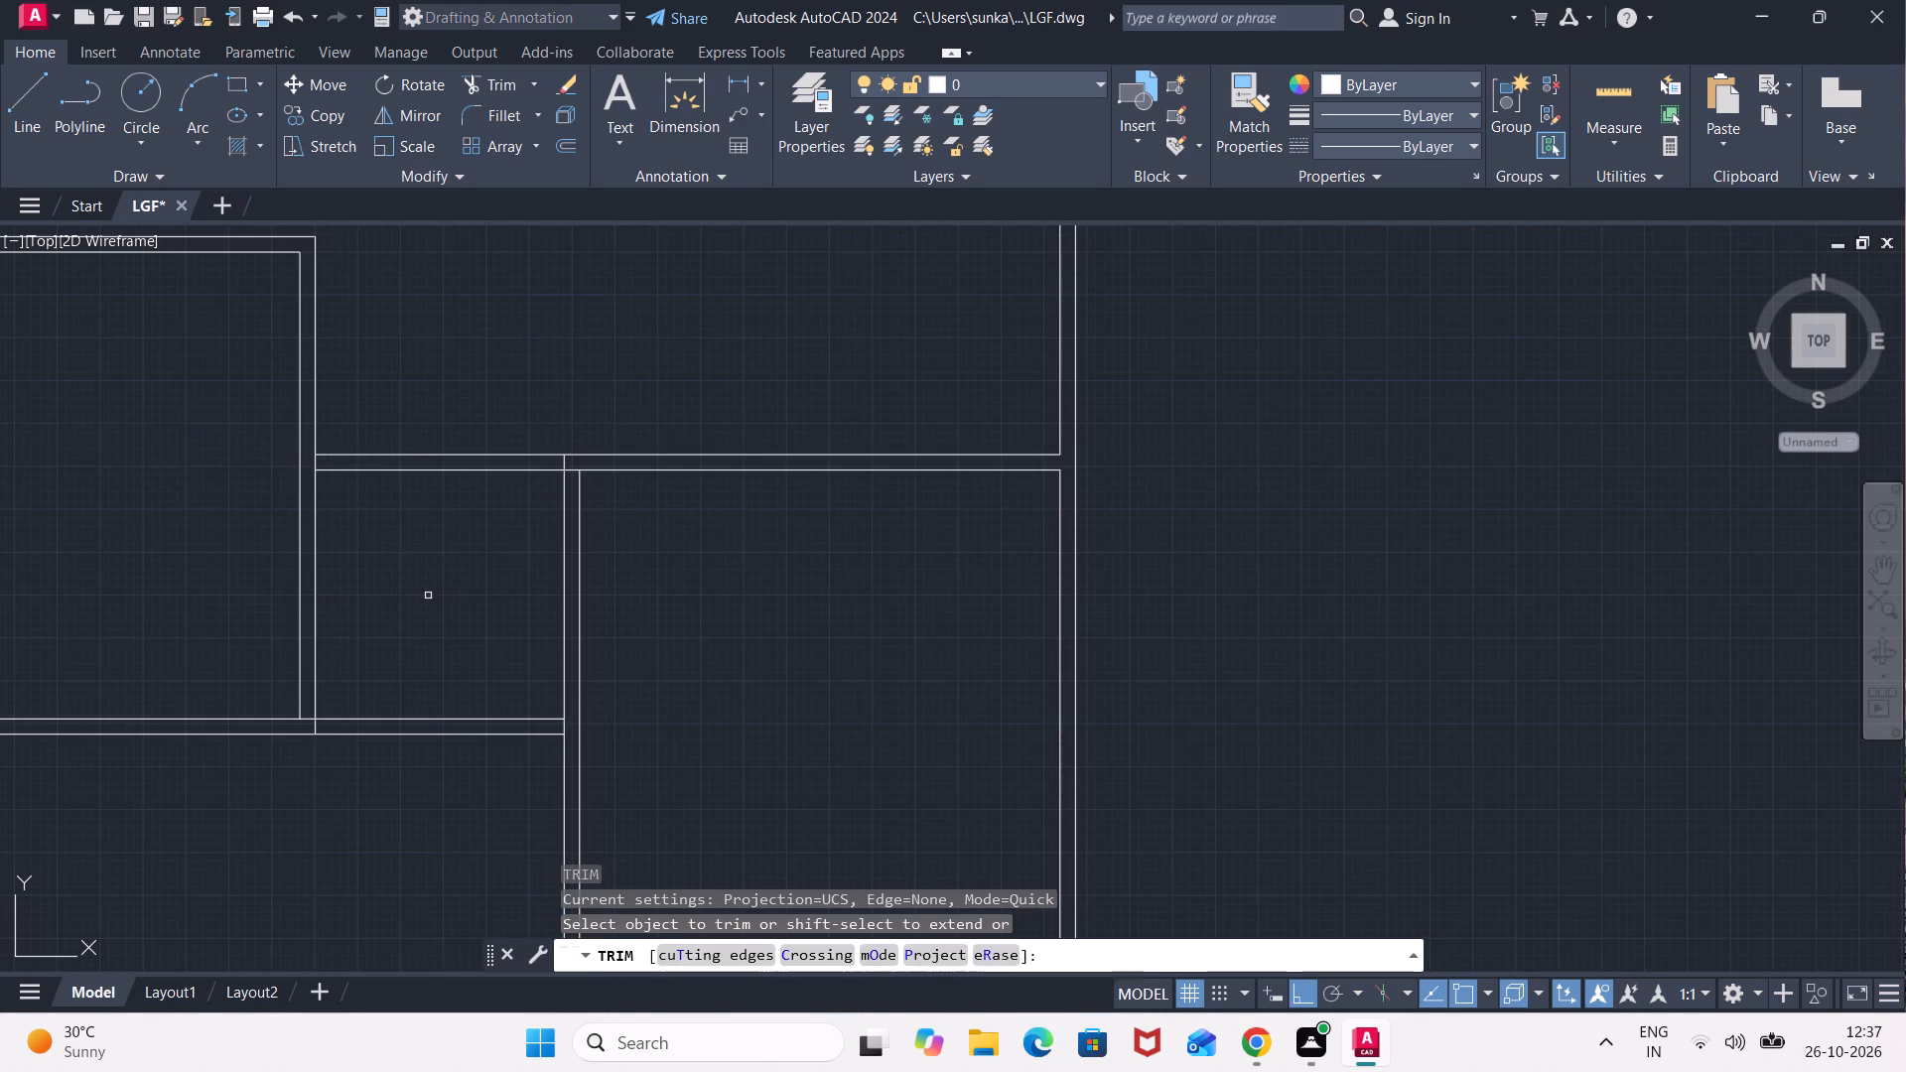
{"action": "left_click", "coordinate": [490, 489]}
{"action": "left_click", "coordinate": [496, 392]}
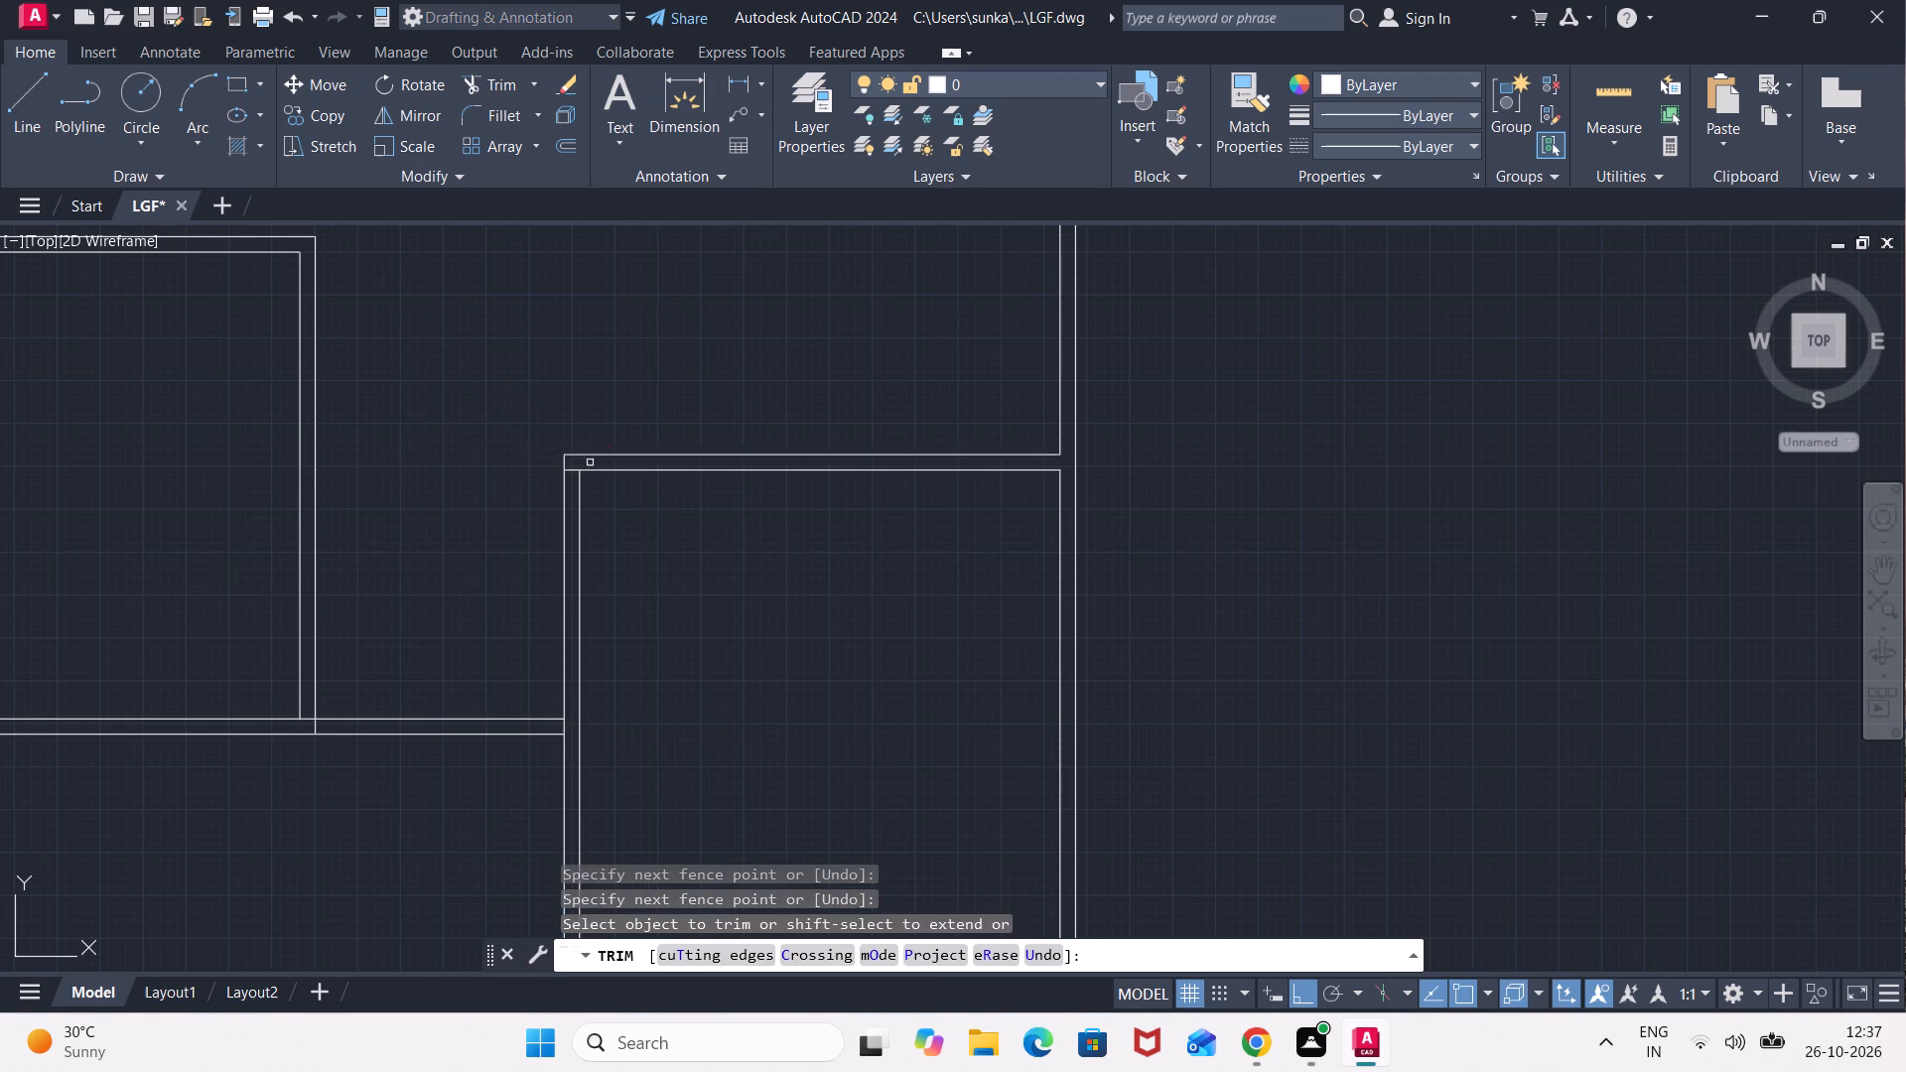
{"action": "scroll", "coordinate": [584, 464], "scroll_direction": "up", "scroll_amount": 2}
{"action": "left_click", "coordinate": [564, 471]}
{"action": "left_click", "coordinate": [550, 504]}
Trim the overlapping line segments where the small room's right wall meets its extended lower wall.
{"action": "scroll", "coordinate": [473, 615], "scroll_direction": "down", "scroll_amount": 3}
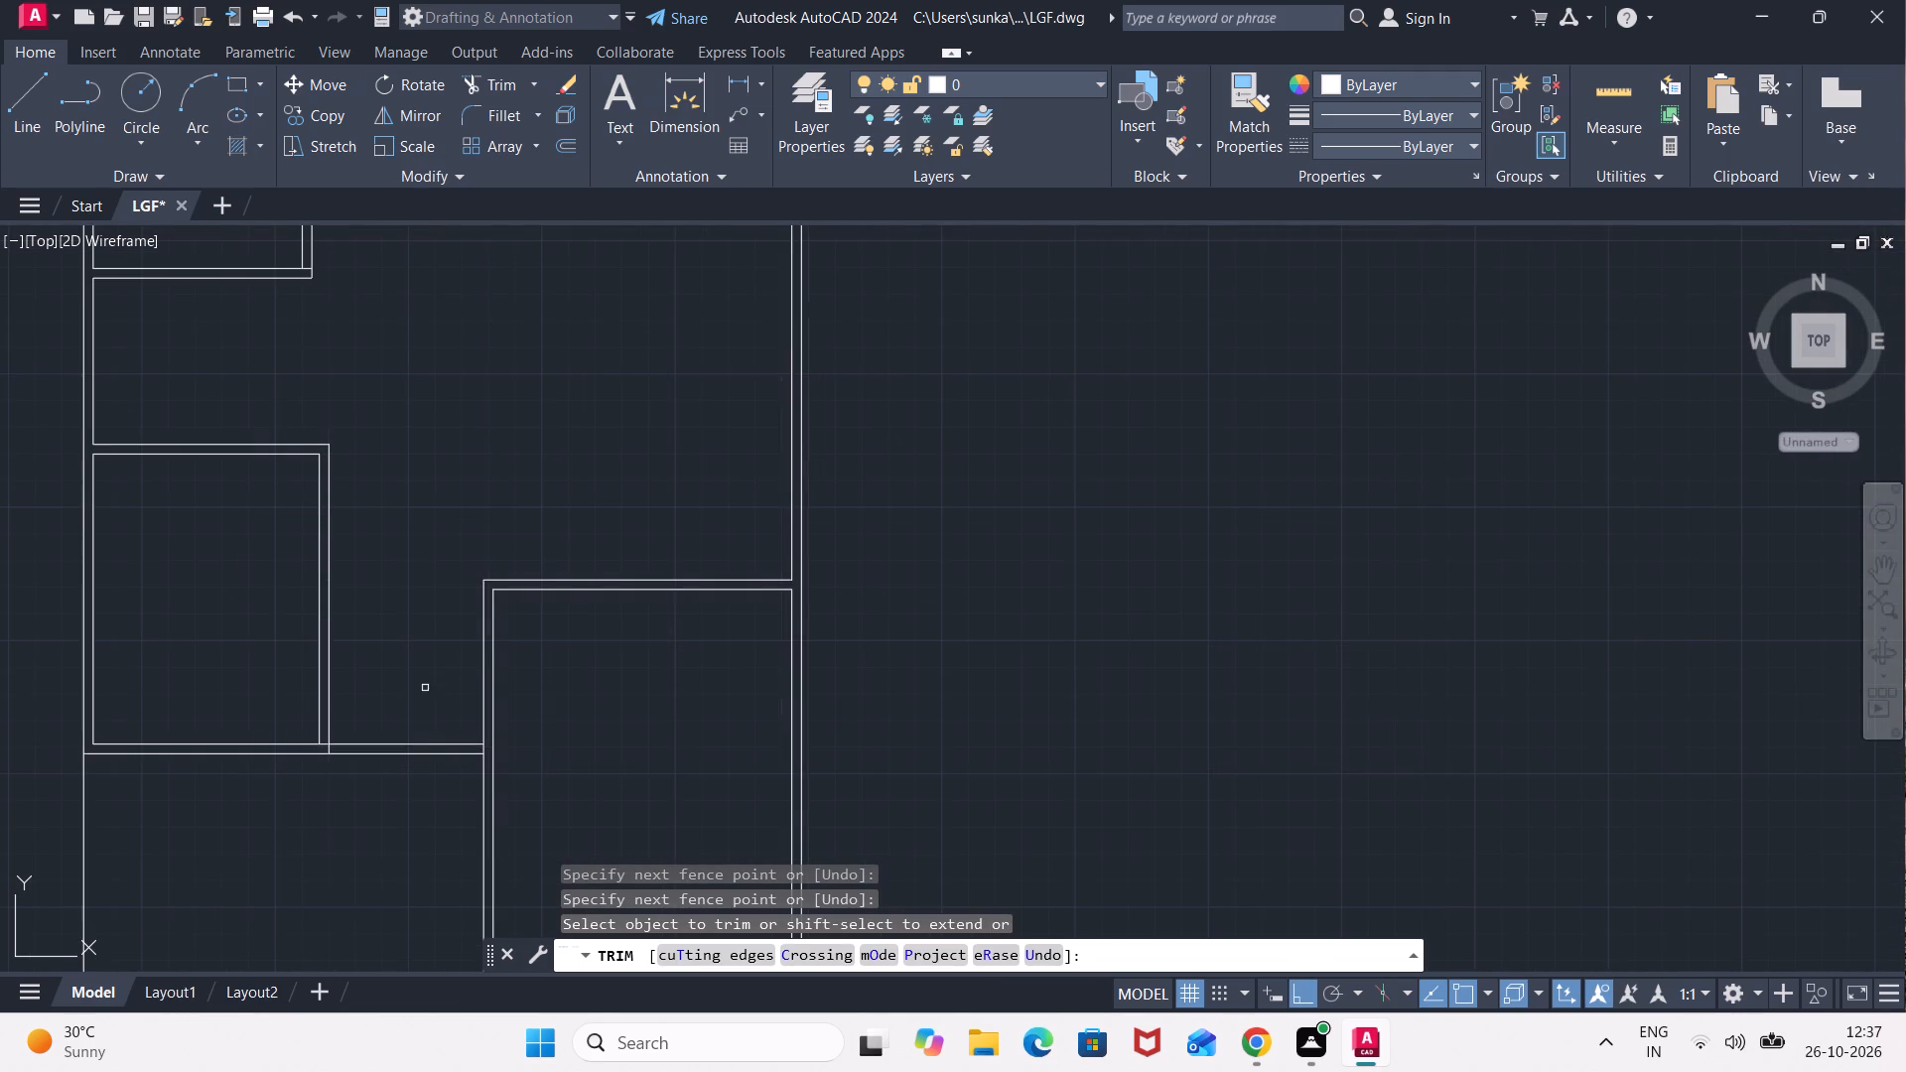
{"action": "middle_click_drag", "start_coordinate": [419, 694], "coordinate": [476, 558]}
{"action": "scroll", "coordinate": [357, 621], "scroll_direction": "up", "scroll_amount": 2}
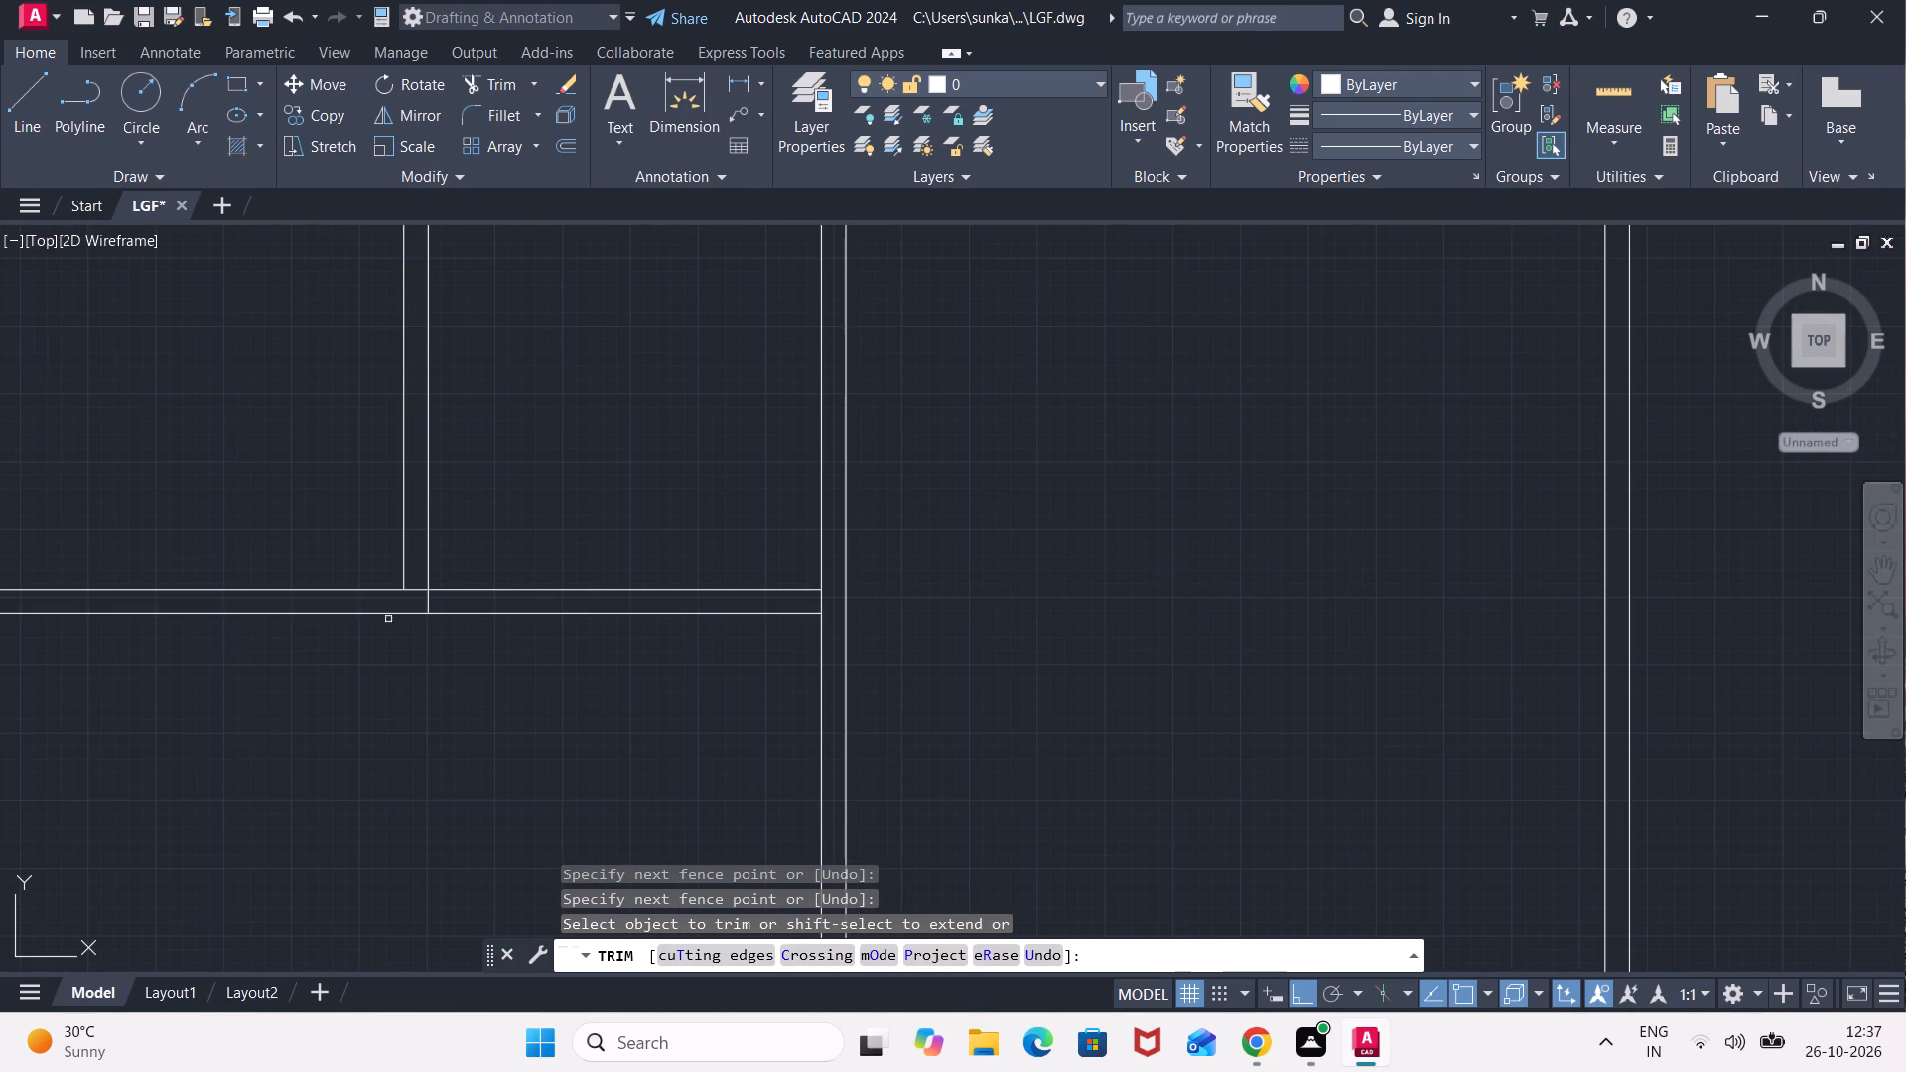
{"action": "left_click", "coordinate": [417, 602]}
{"action": "left_click", "coordinate": [420, 564]}
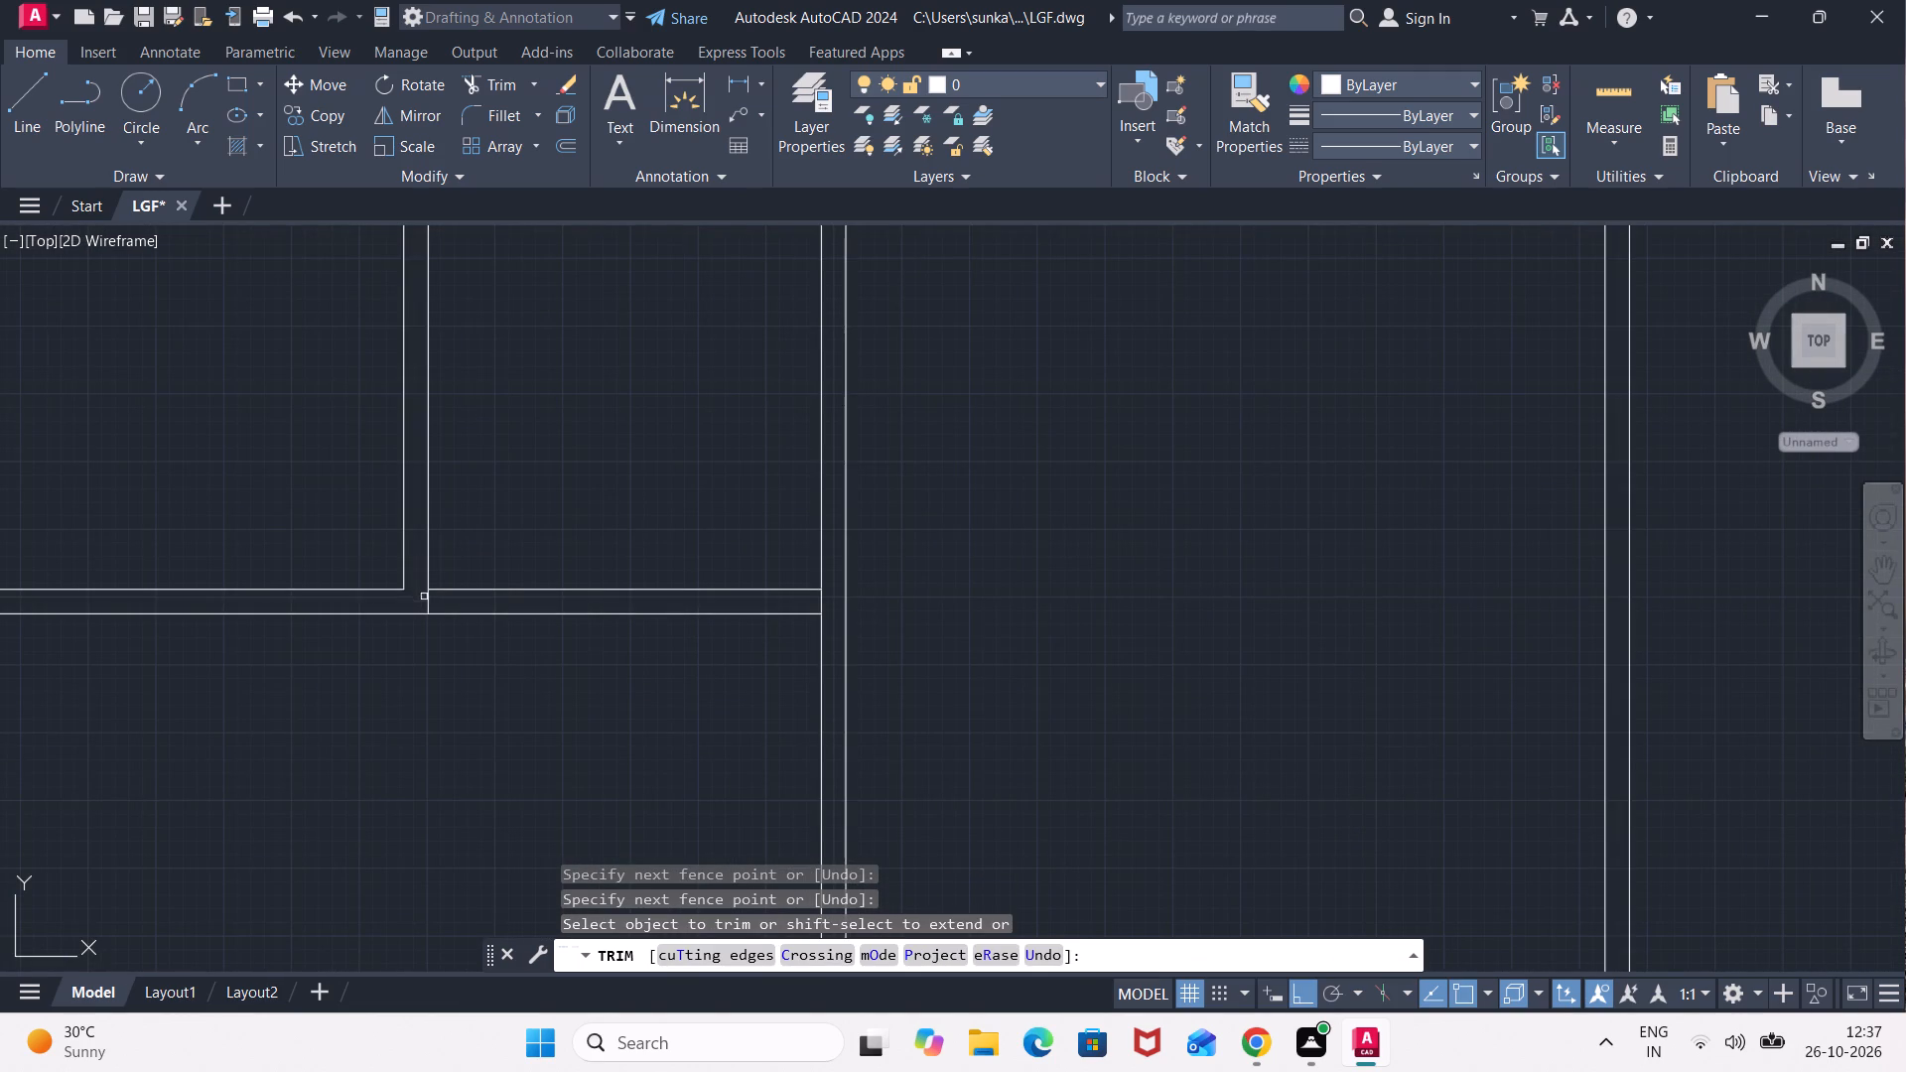
{"action": "left_click", "coordinate": [424, 597]}
{"action": "left_click", "coordinate": [457, 597]}
{"action": "scroll", "coordinate": [437, 648], "scroll_direction": "down", "scroll_amount": 3}
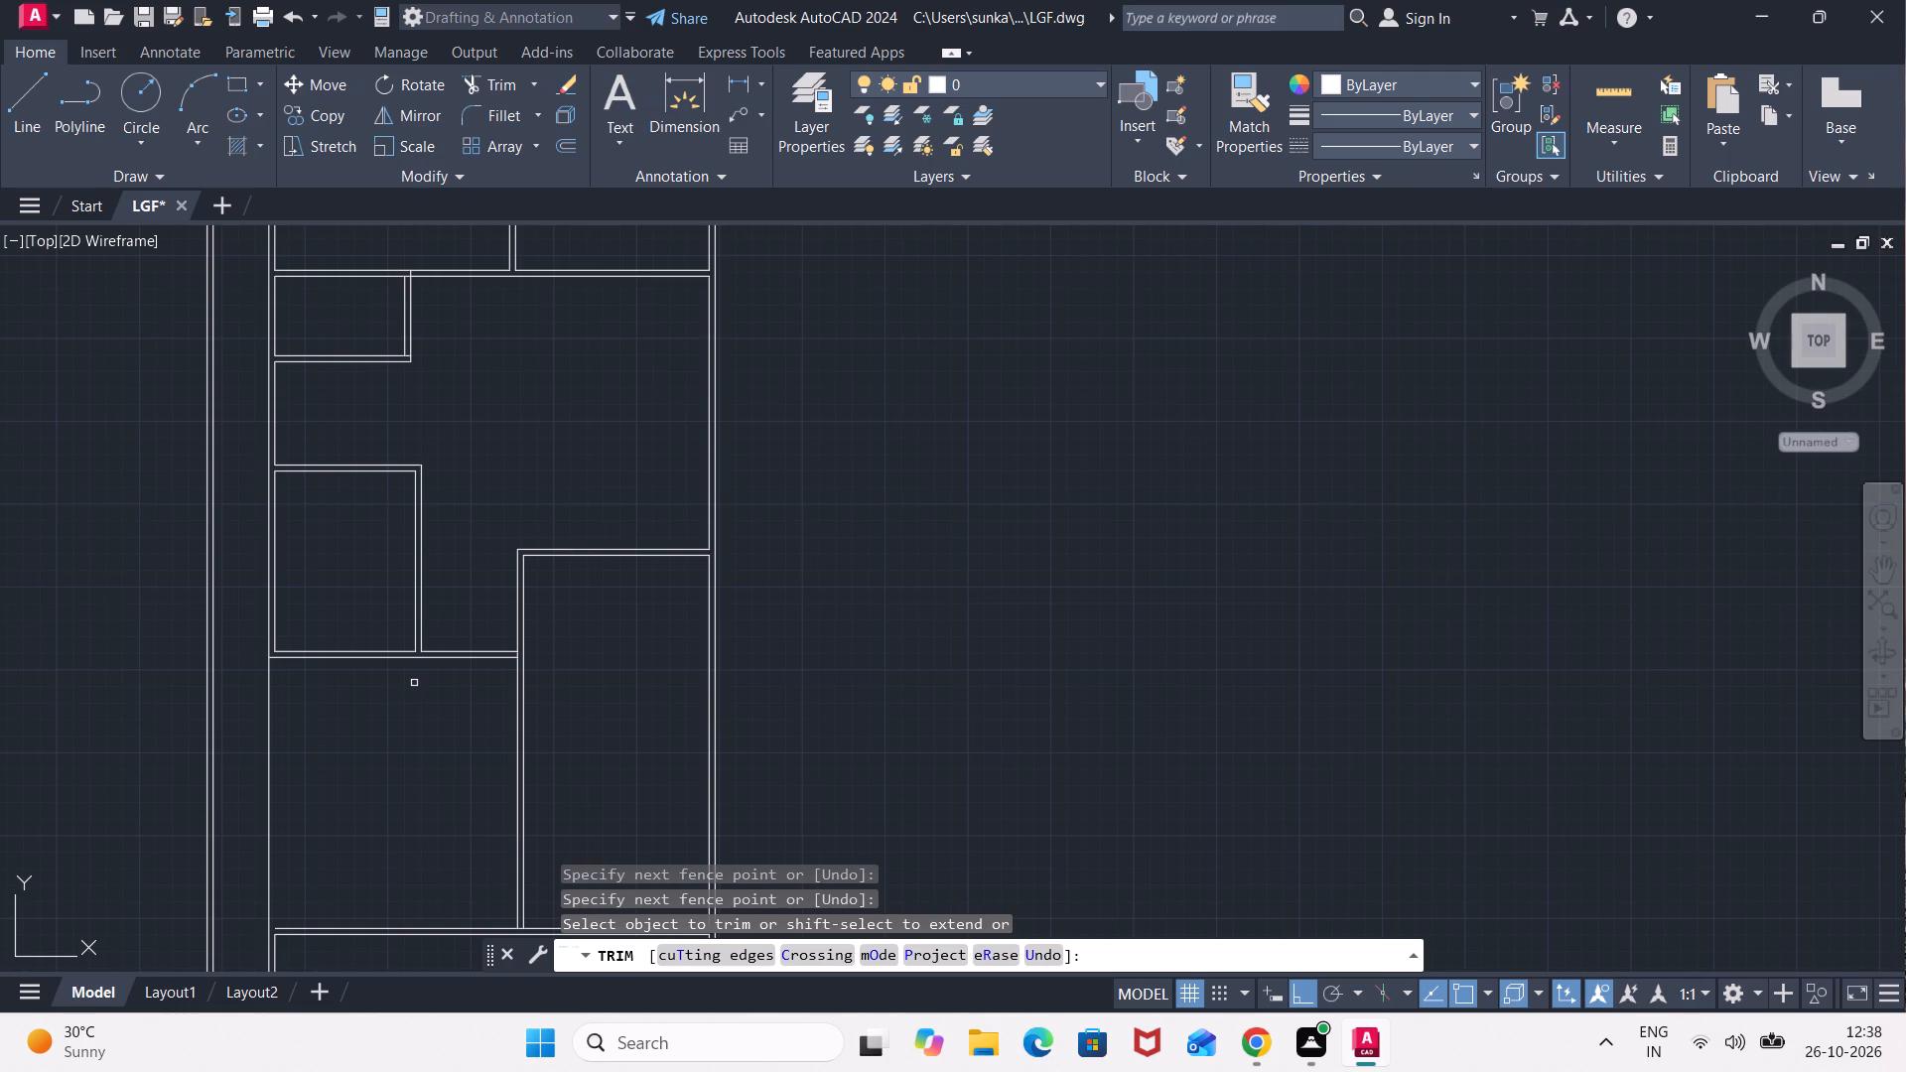
{"action": "key", "text": "Escape"}
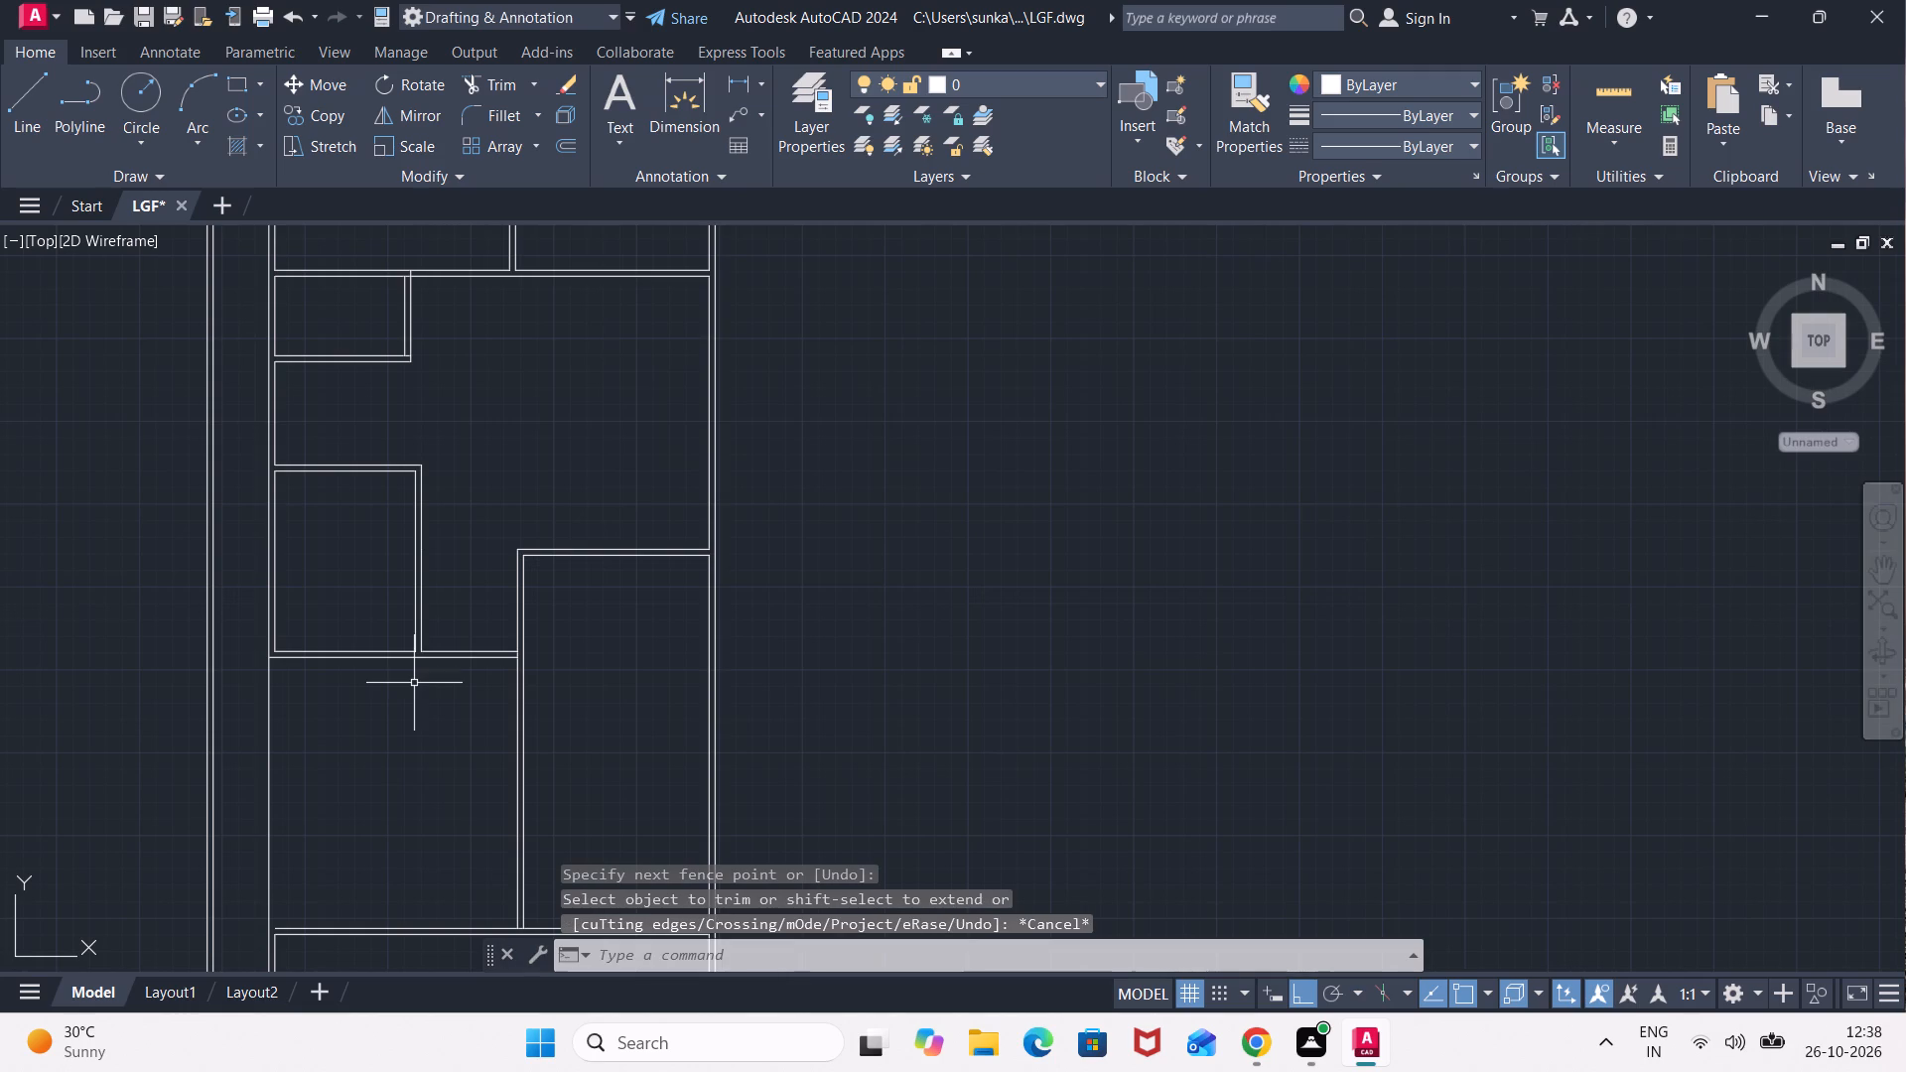
Trim the new vertical wall's left line between the two lines of the extended lower wall.
{"action": "type", "text": "TR"}
{"action": "key", "text": "Return"}
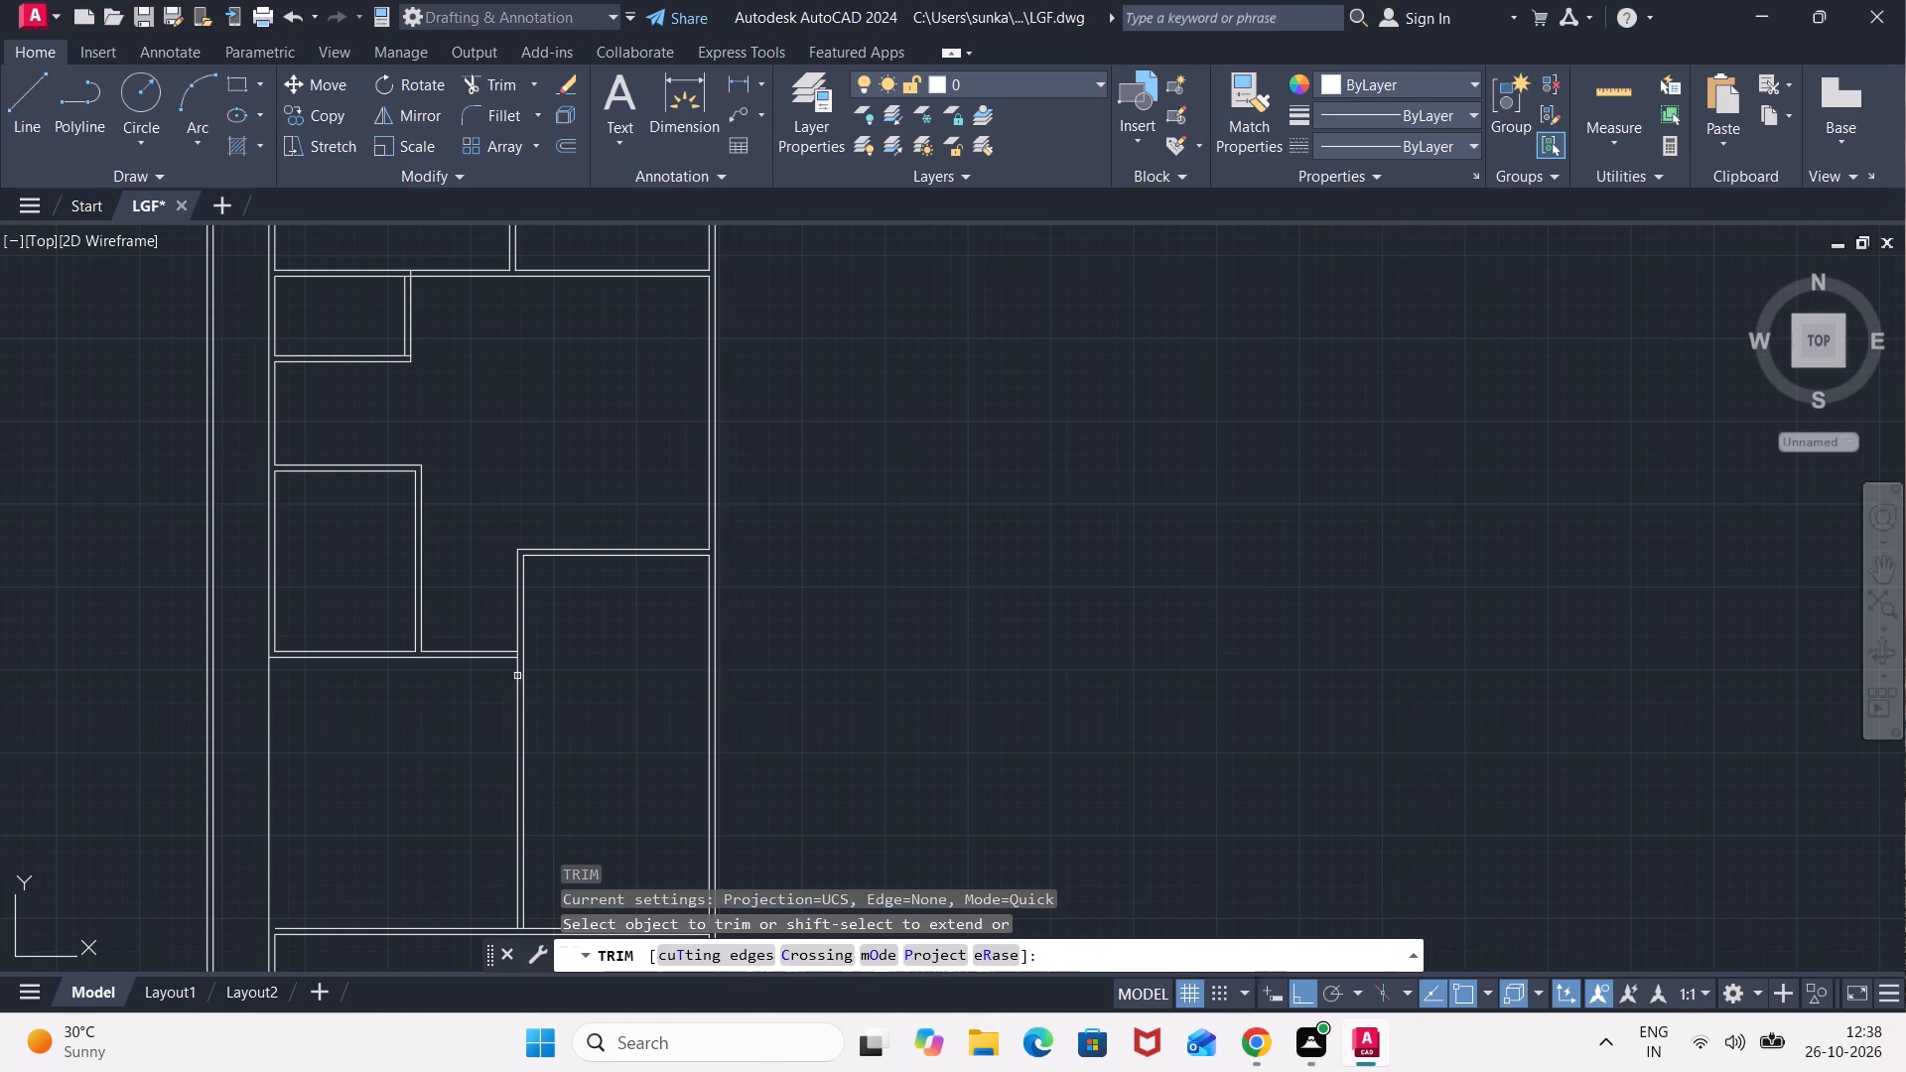
{"action": "scroll", "coordinate": [519, 678], "scroll_direction": "up", "scroll_amount": 2}
{"action": "left_click", "coordinate": [511, 618]}
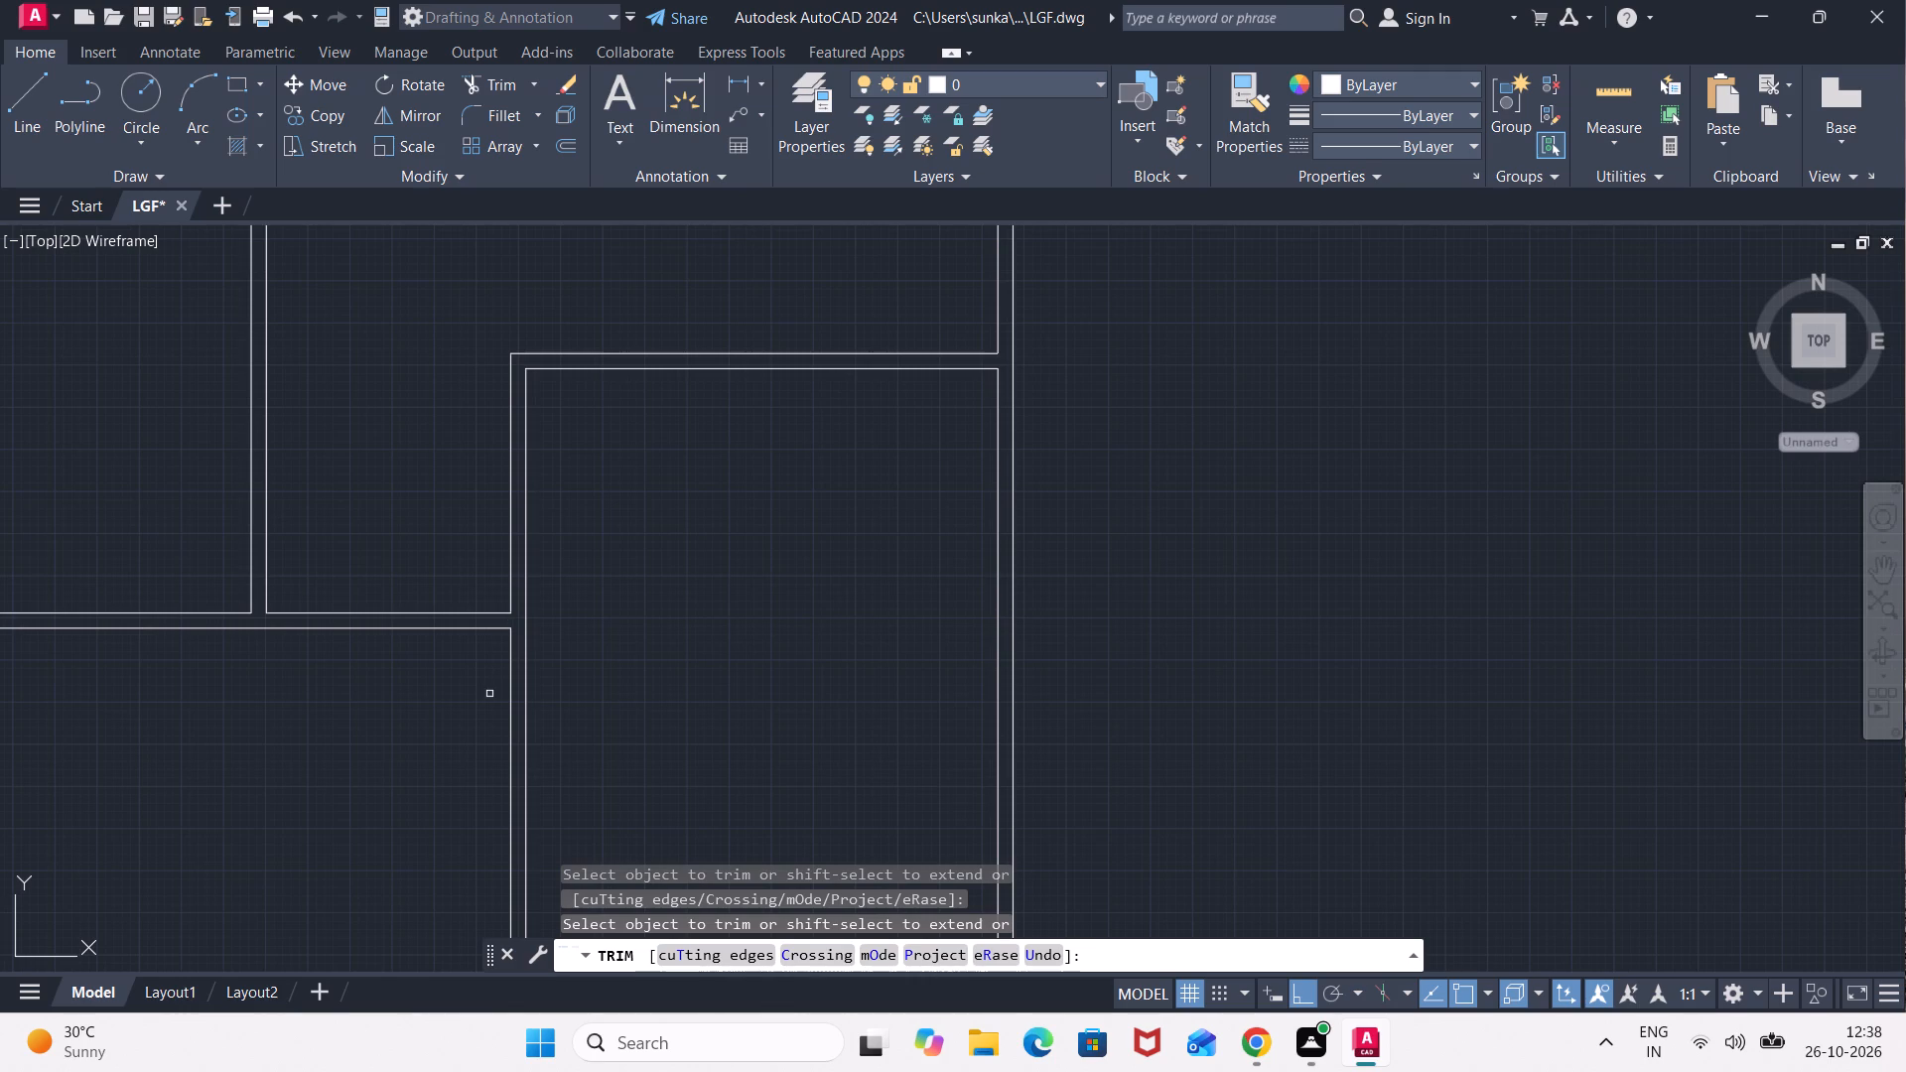
{"action": "key", "text": "Escape"}
Offset the new vertical wall's left line 10' to the left, below the extended lower wall.
{"action": "key", "text": "o"}
{"action": "key", "text": "Return"}
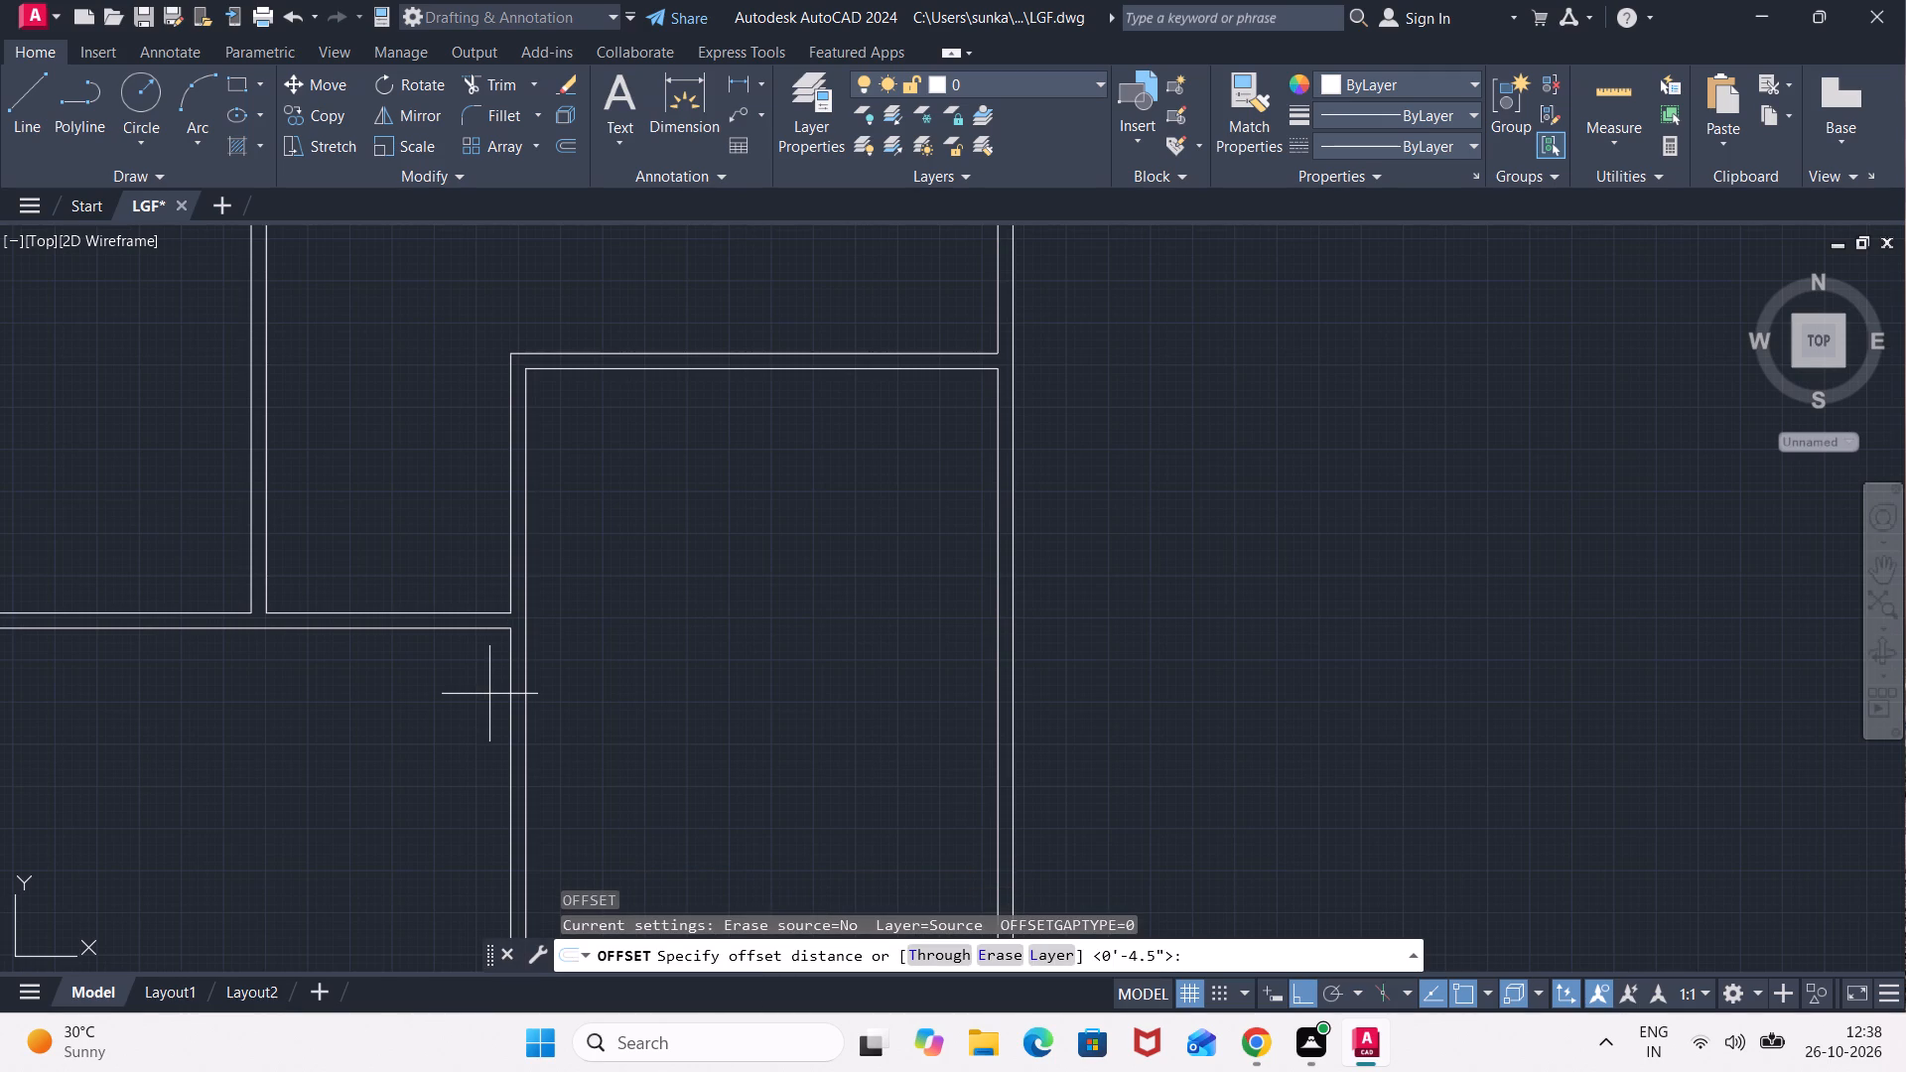
{"action": "type", "text": "10'"}
{"action": "key", "text": "Return"}
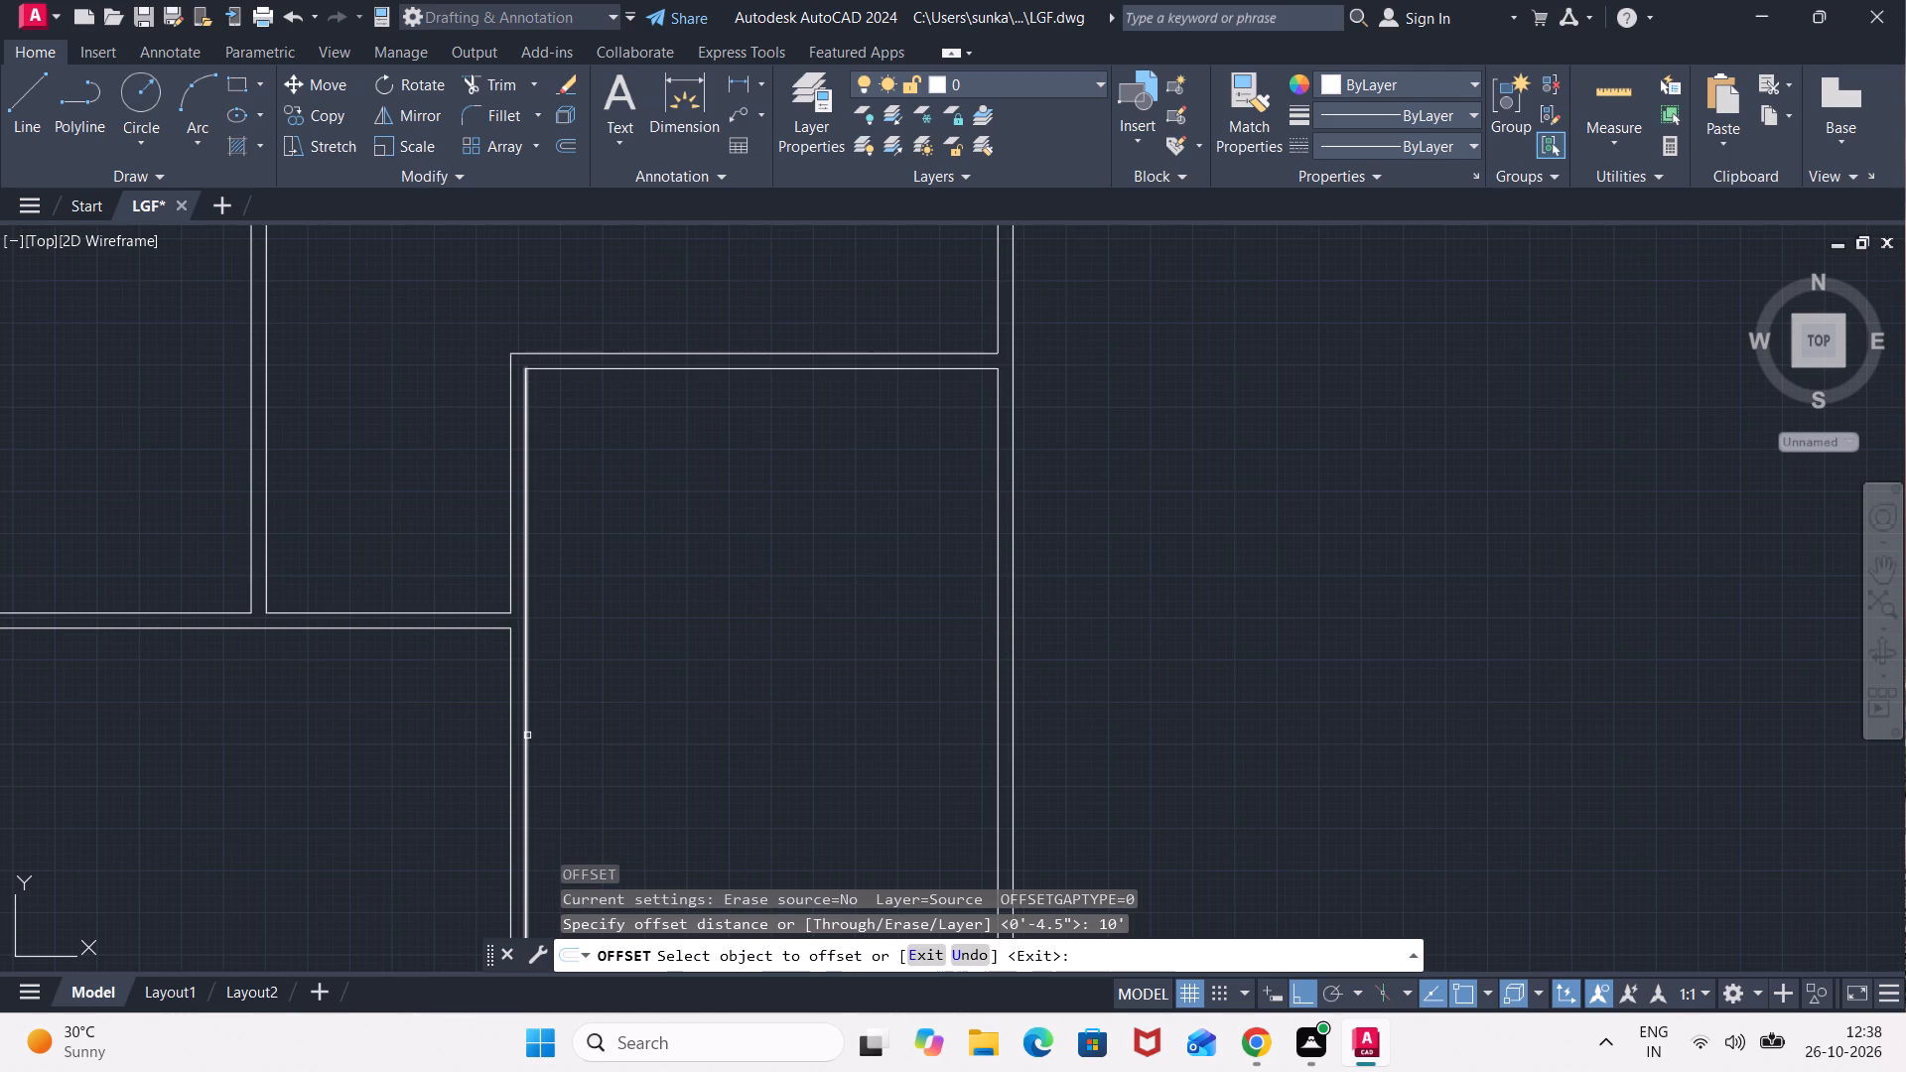
{"action": "left_click", "coordinate": [510, 741]}
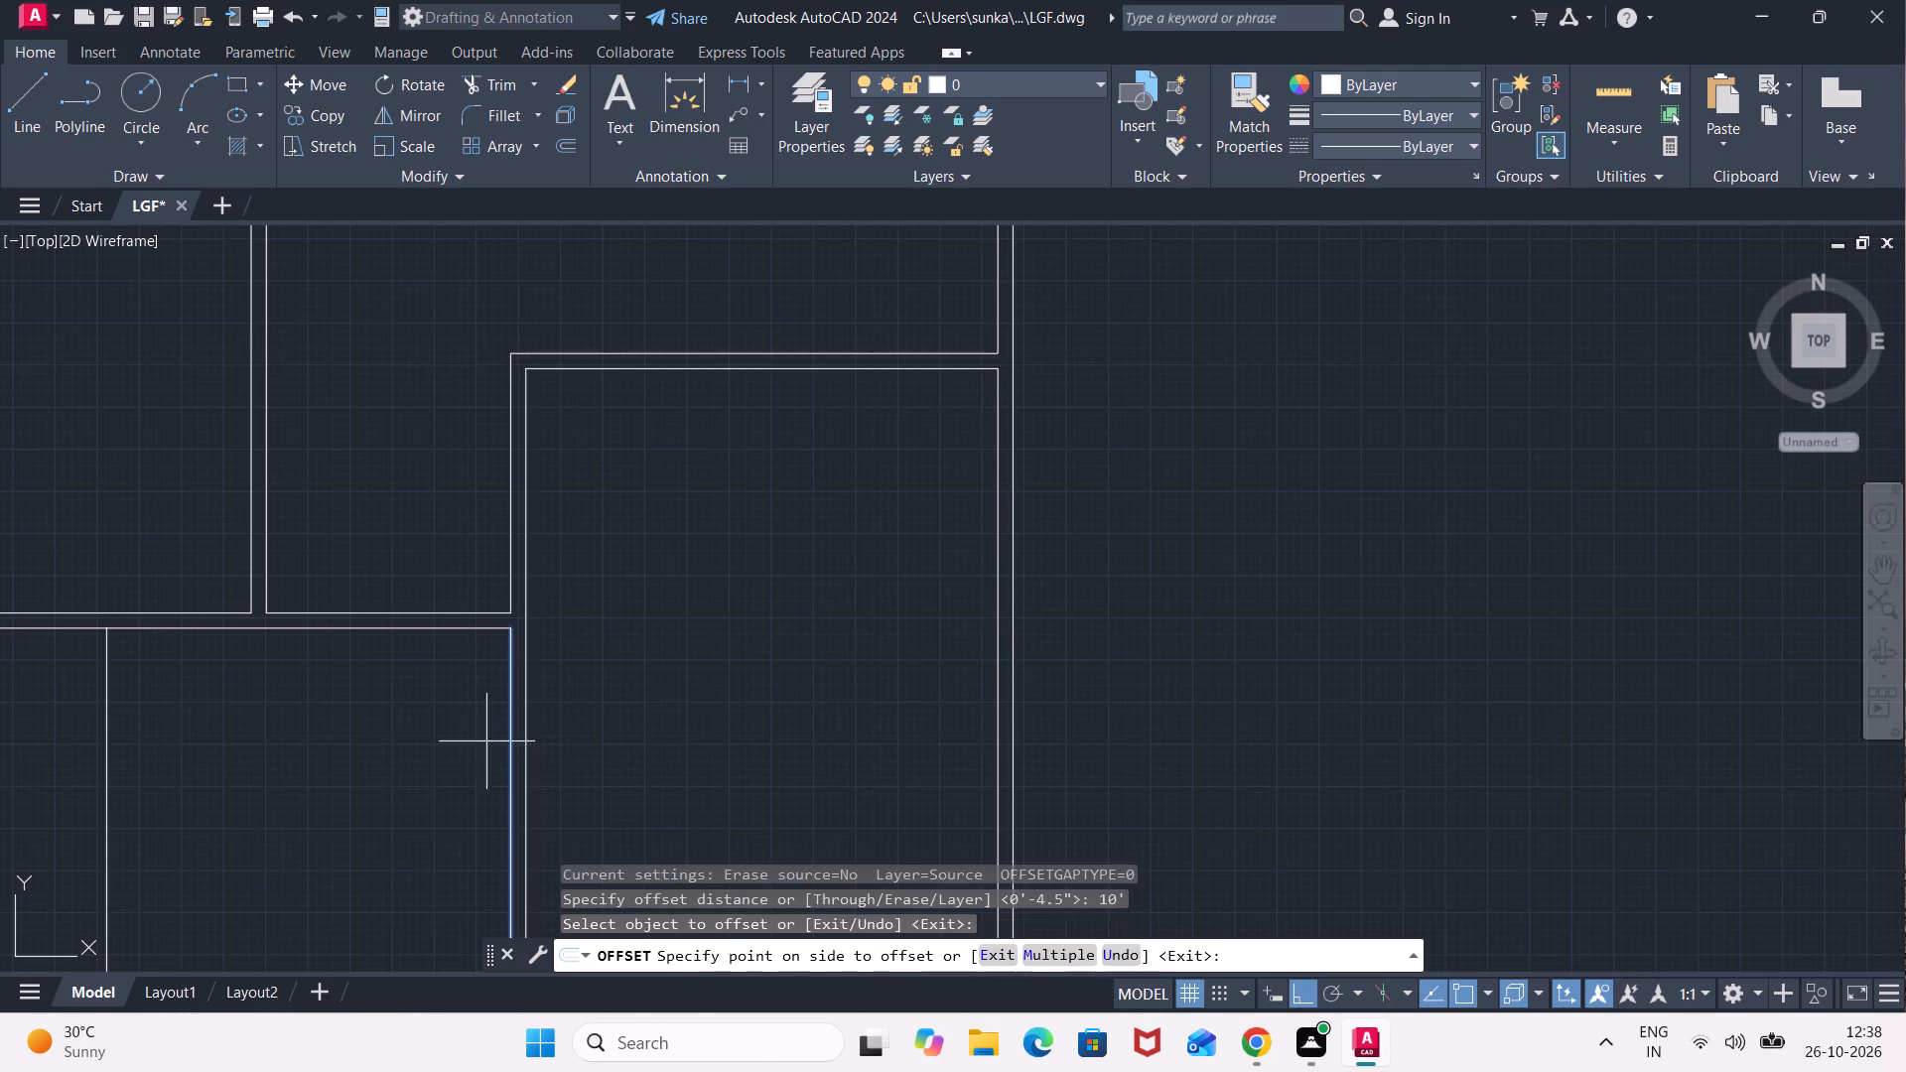
{"action": "left_click", "coordinate": [215, 771]}
Offset the latest vertical line 4.5" to the left to form the second partition wall.
{"action": "scroll", "coordinate": [240, 773], "scroll_direction": "down", "scroll_amount": 2}
{"action": "middle_click_drag", "start_coordinate": [255, 807], "coordinate": [467, 452]}
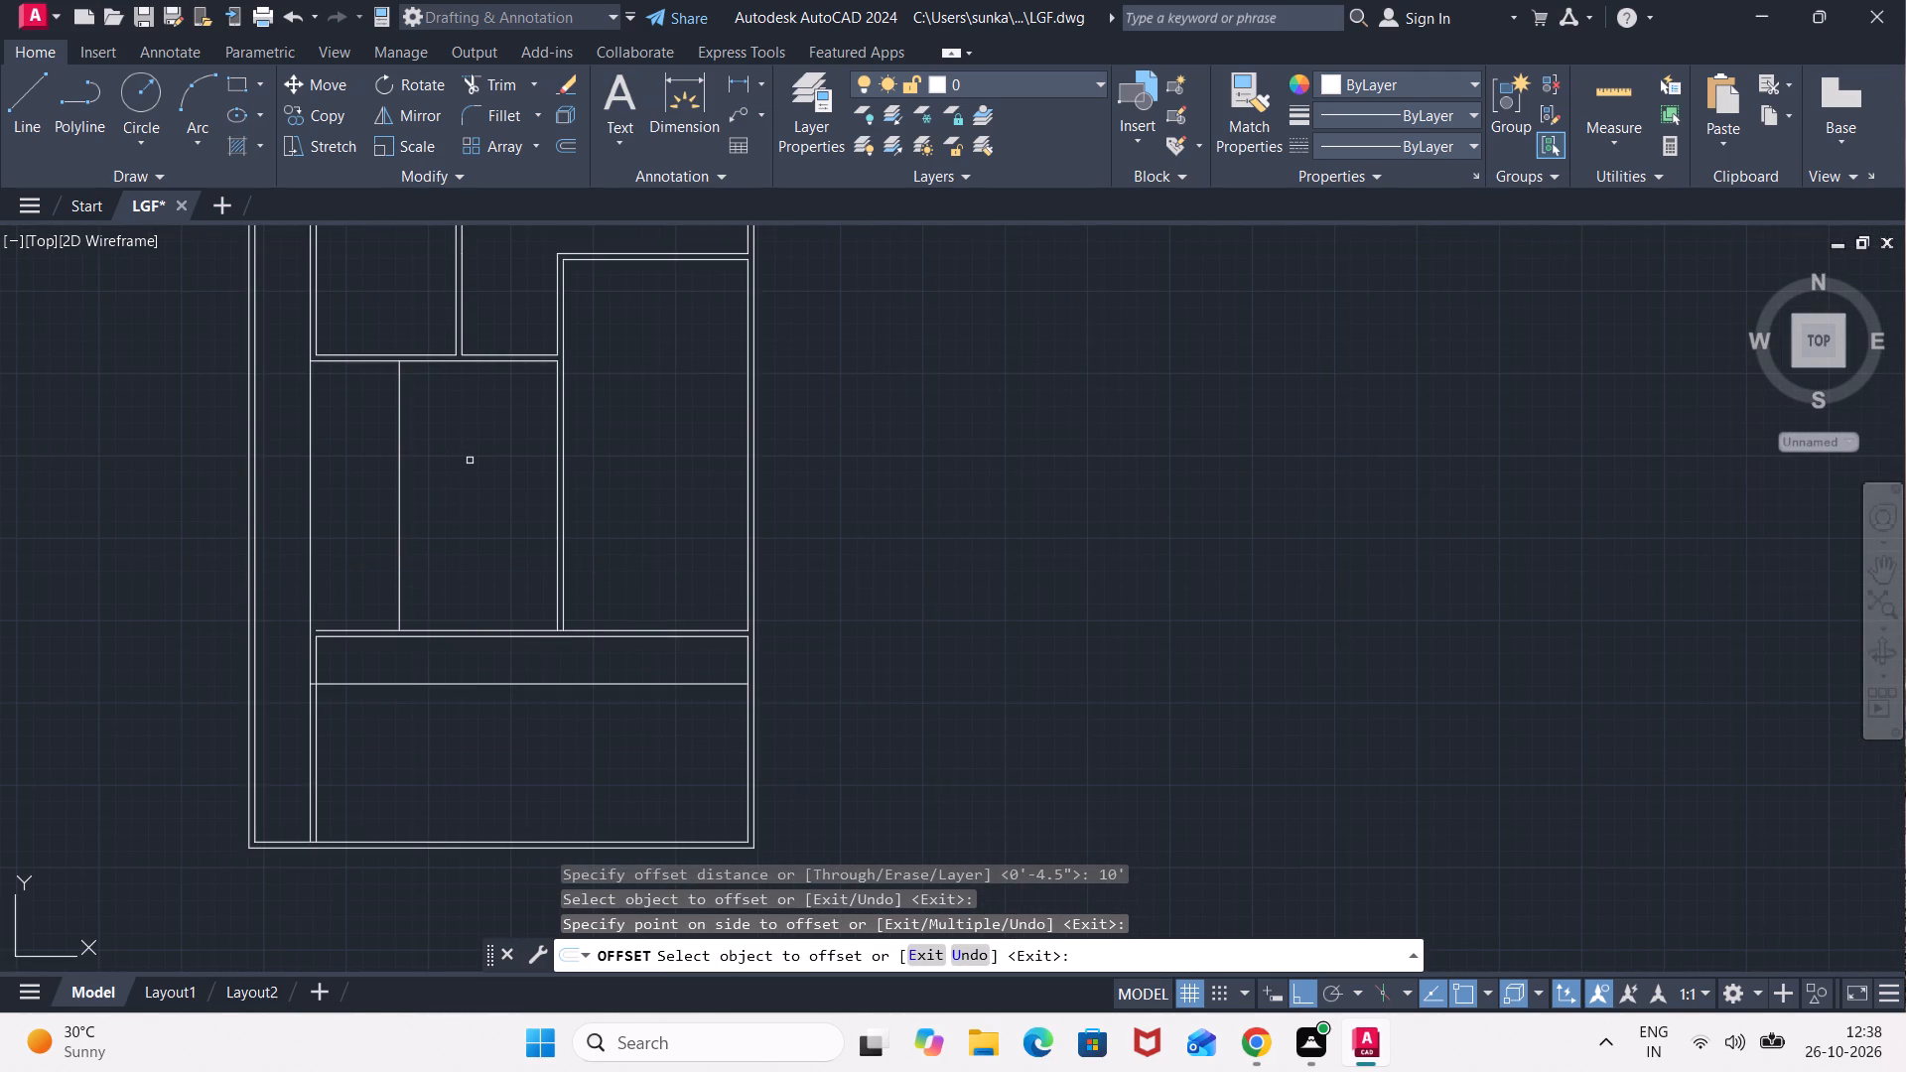
{"action": "key", "text": "space"}
{"action": "key", "text": "space"}
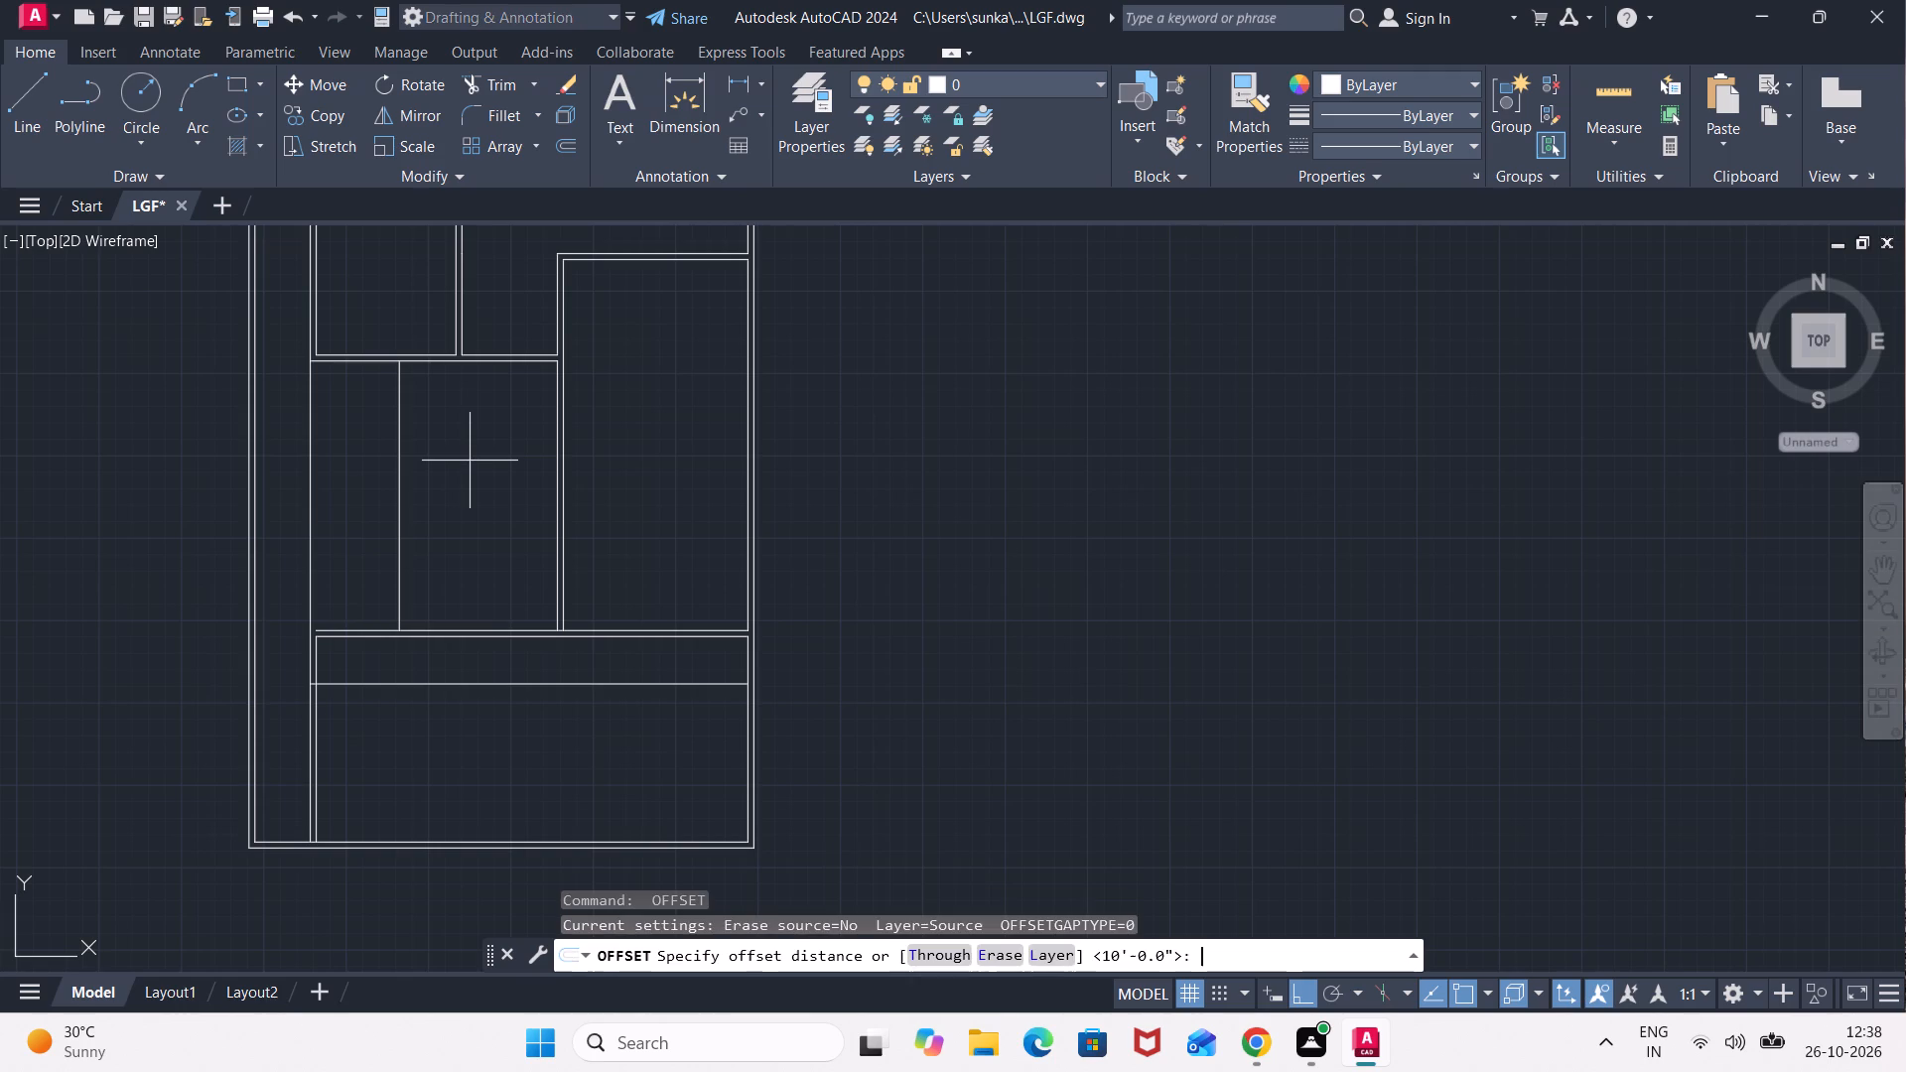
{"action": "type", "text": "4.5\""}
{"action": "key", "text": "Return"}
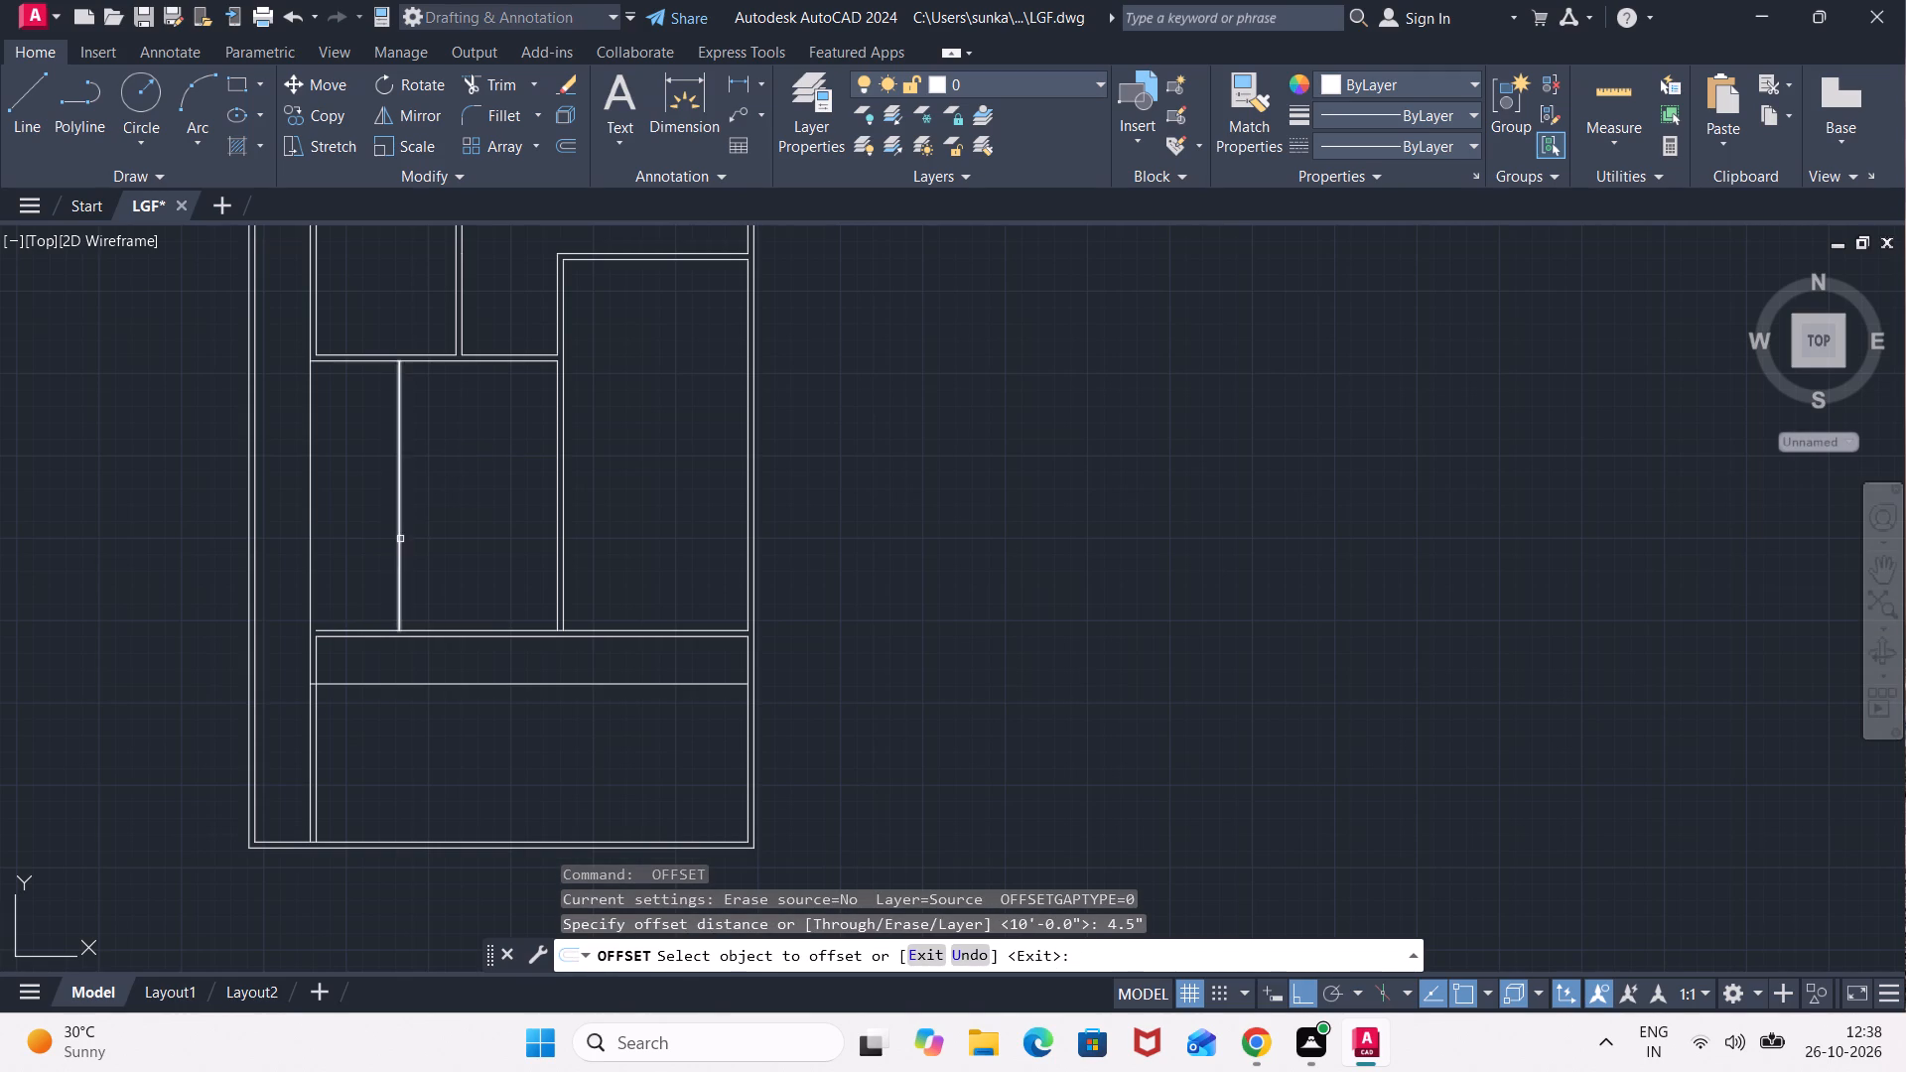
{"action": "left_click", "coordinate": [400, 539]}
{"action": "left_click", "coordinate": [340, 547]}
{"action": "key", "text": "Escape"}
Stretch the left end of the full-width horizontal wall's upper line to the left outer wall's inner line.
{"action": "scroll", "coordinate": [325, 662], "scroll_direction": "up", "scroll_amount": 2}
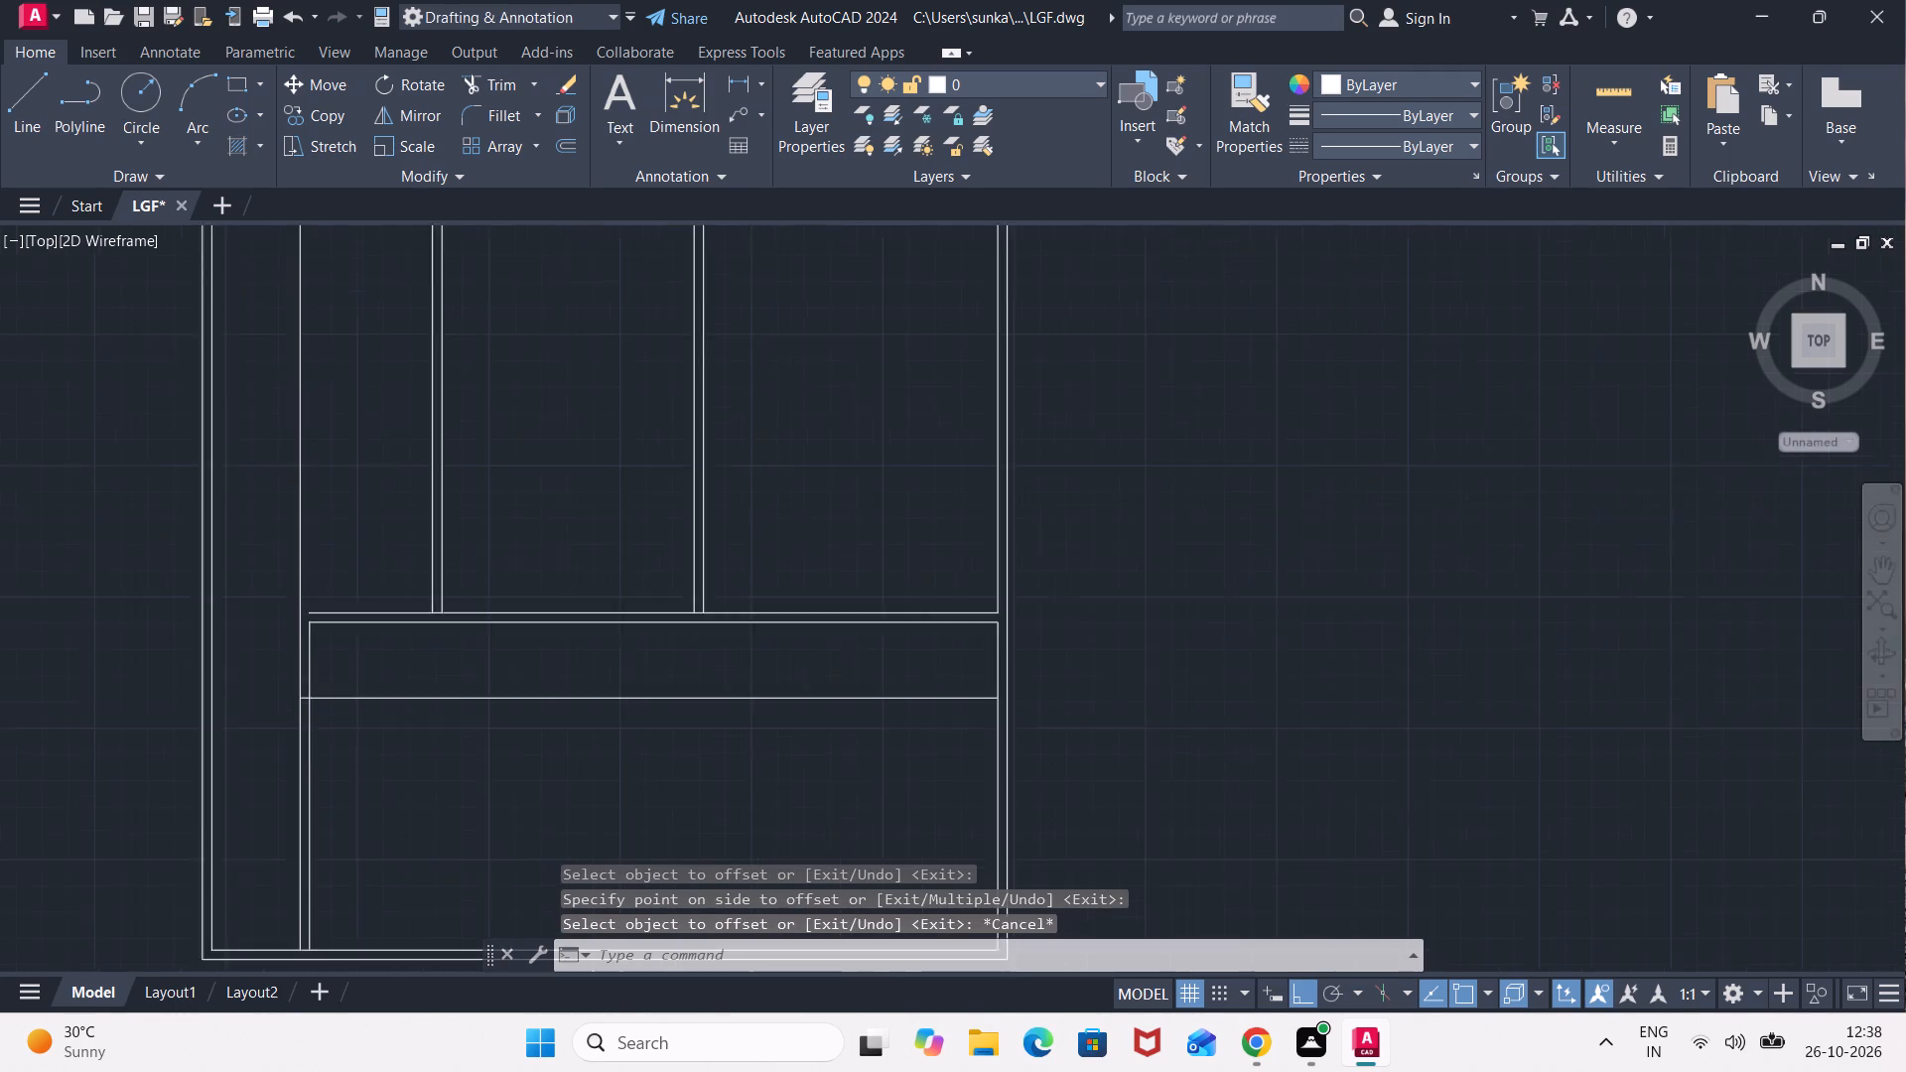
{"action": "left_click", "coordinate": [325, 587]}
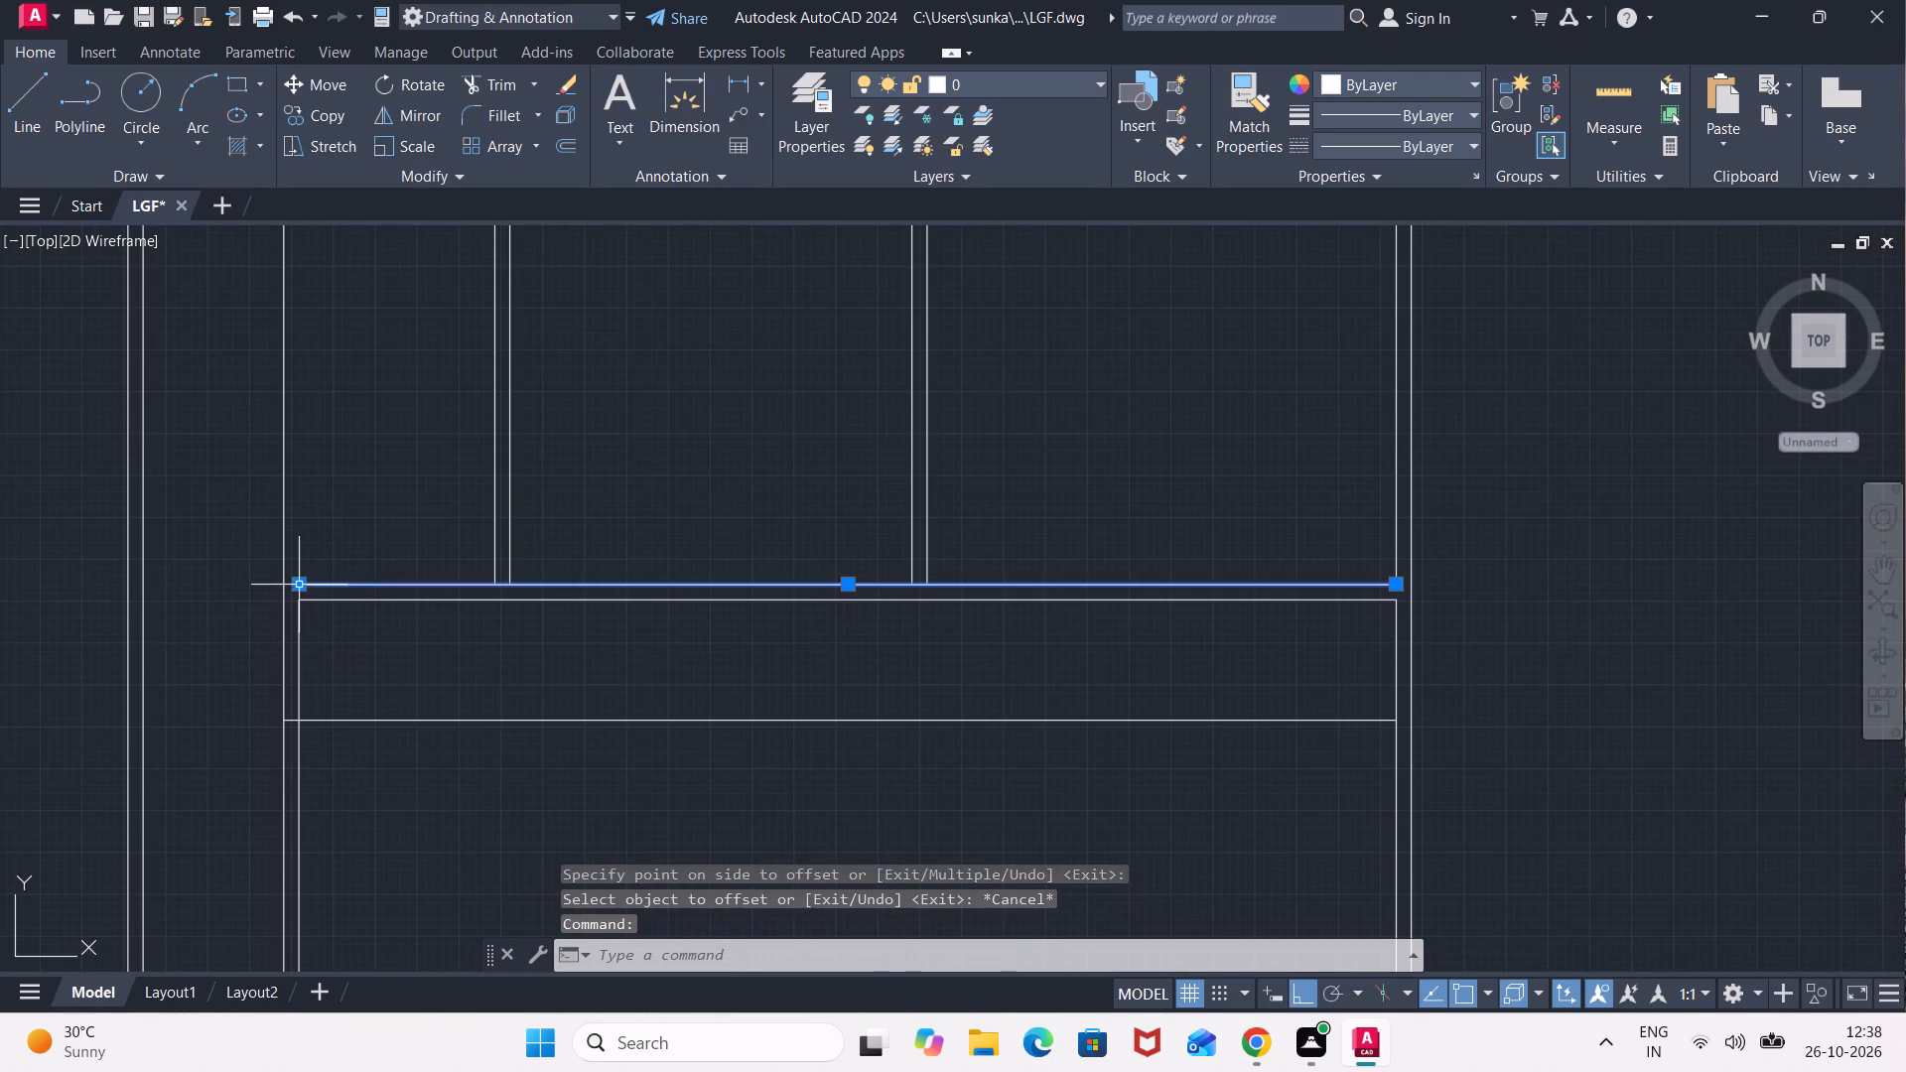
{"action": "left_click", "coordinate": [293, 586]}
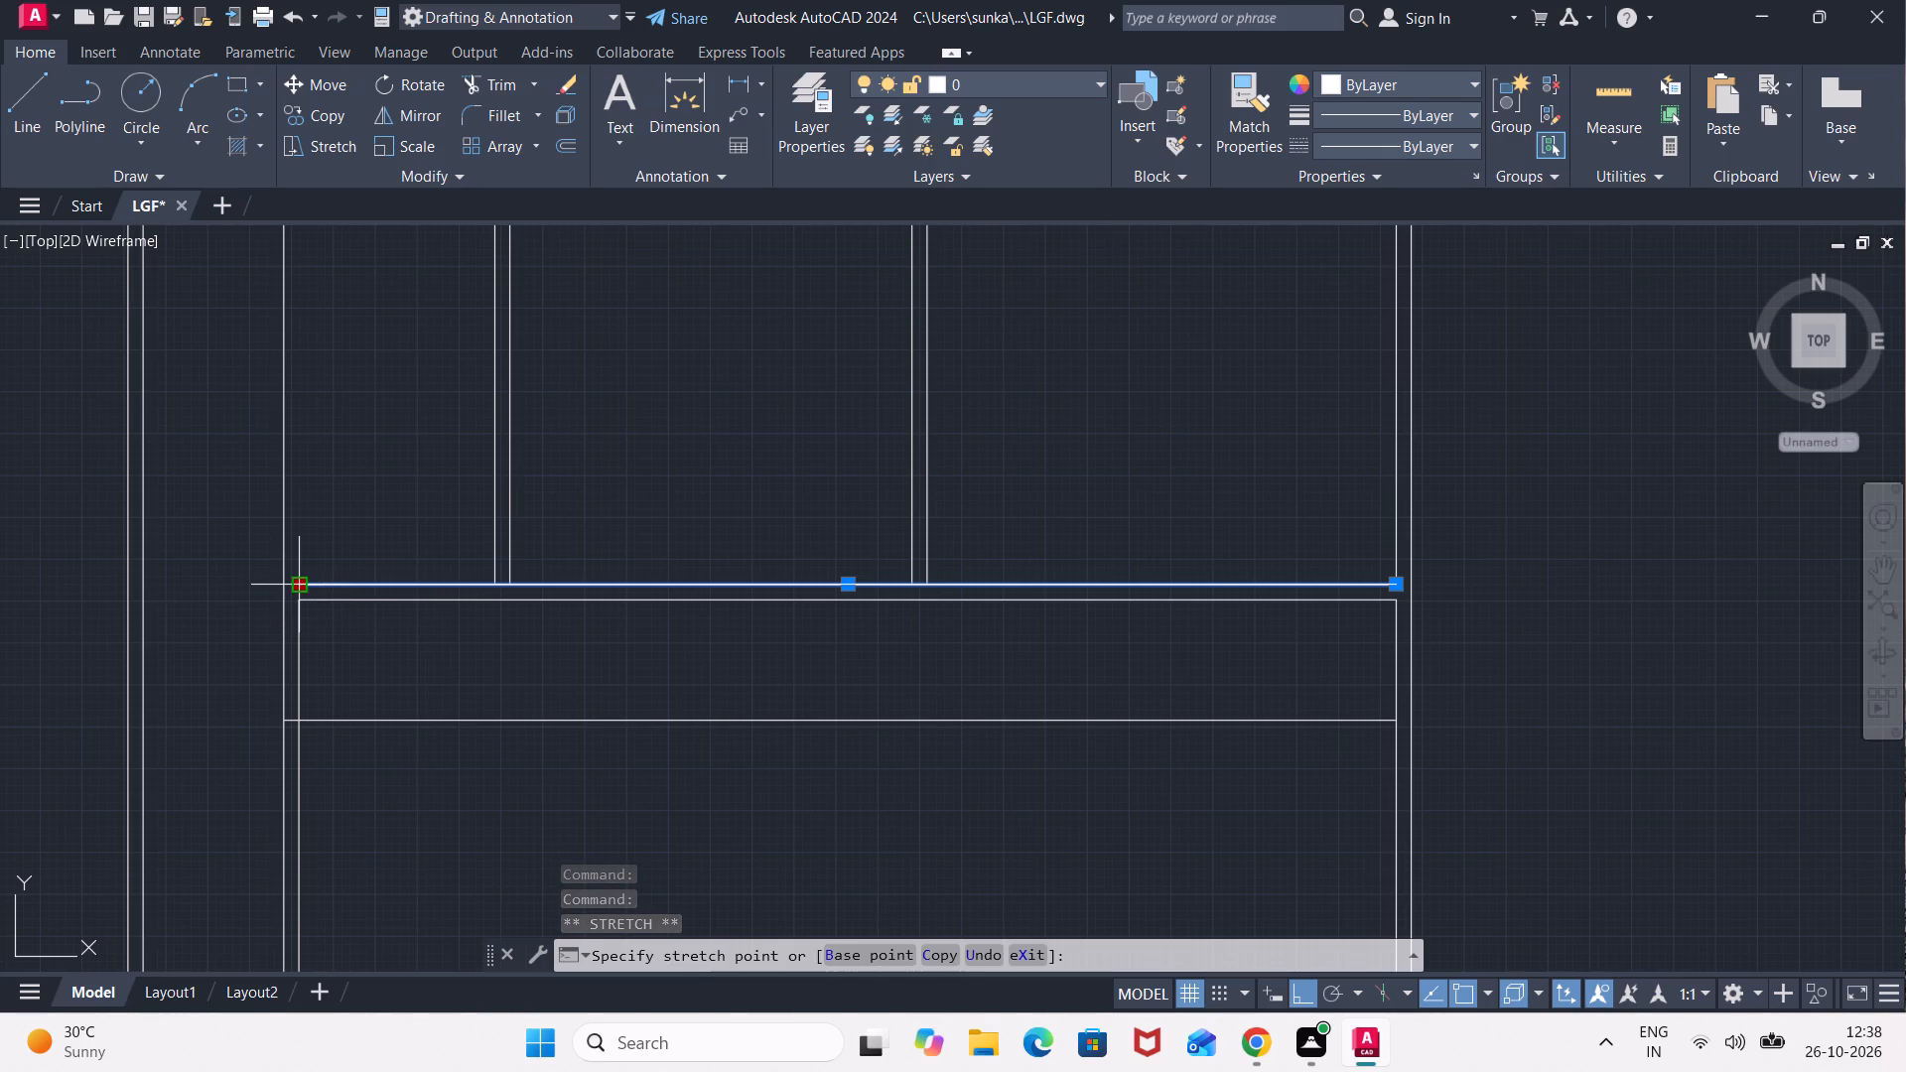
{"action": "left_click", "coordinate": [142, 577]}
{"action": "key", "text": "Escape"}
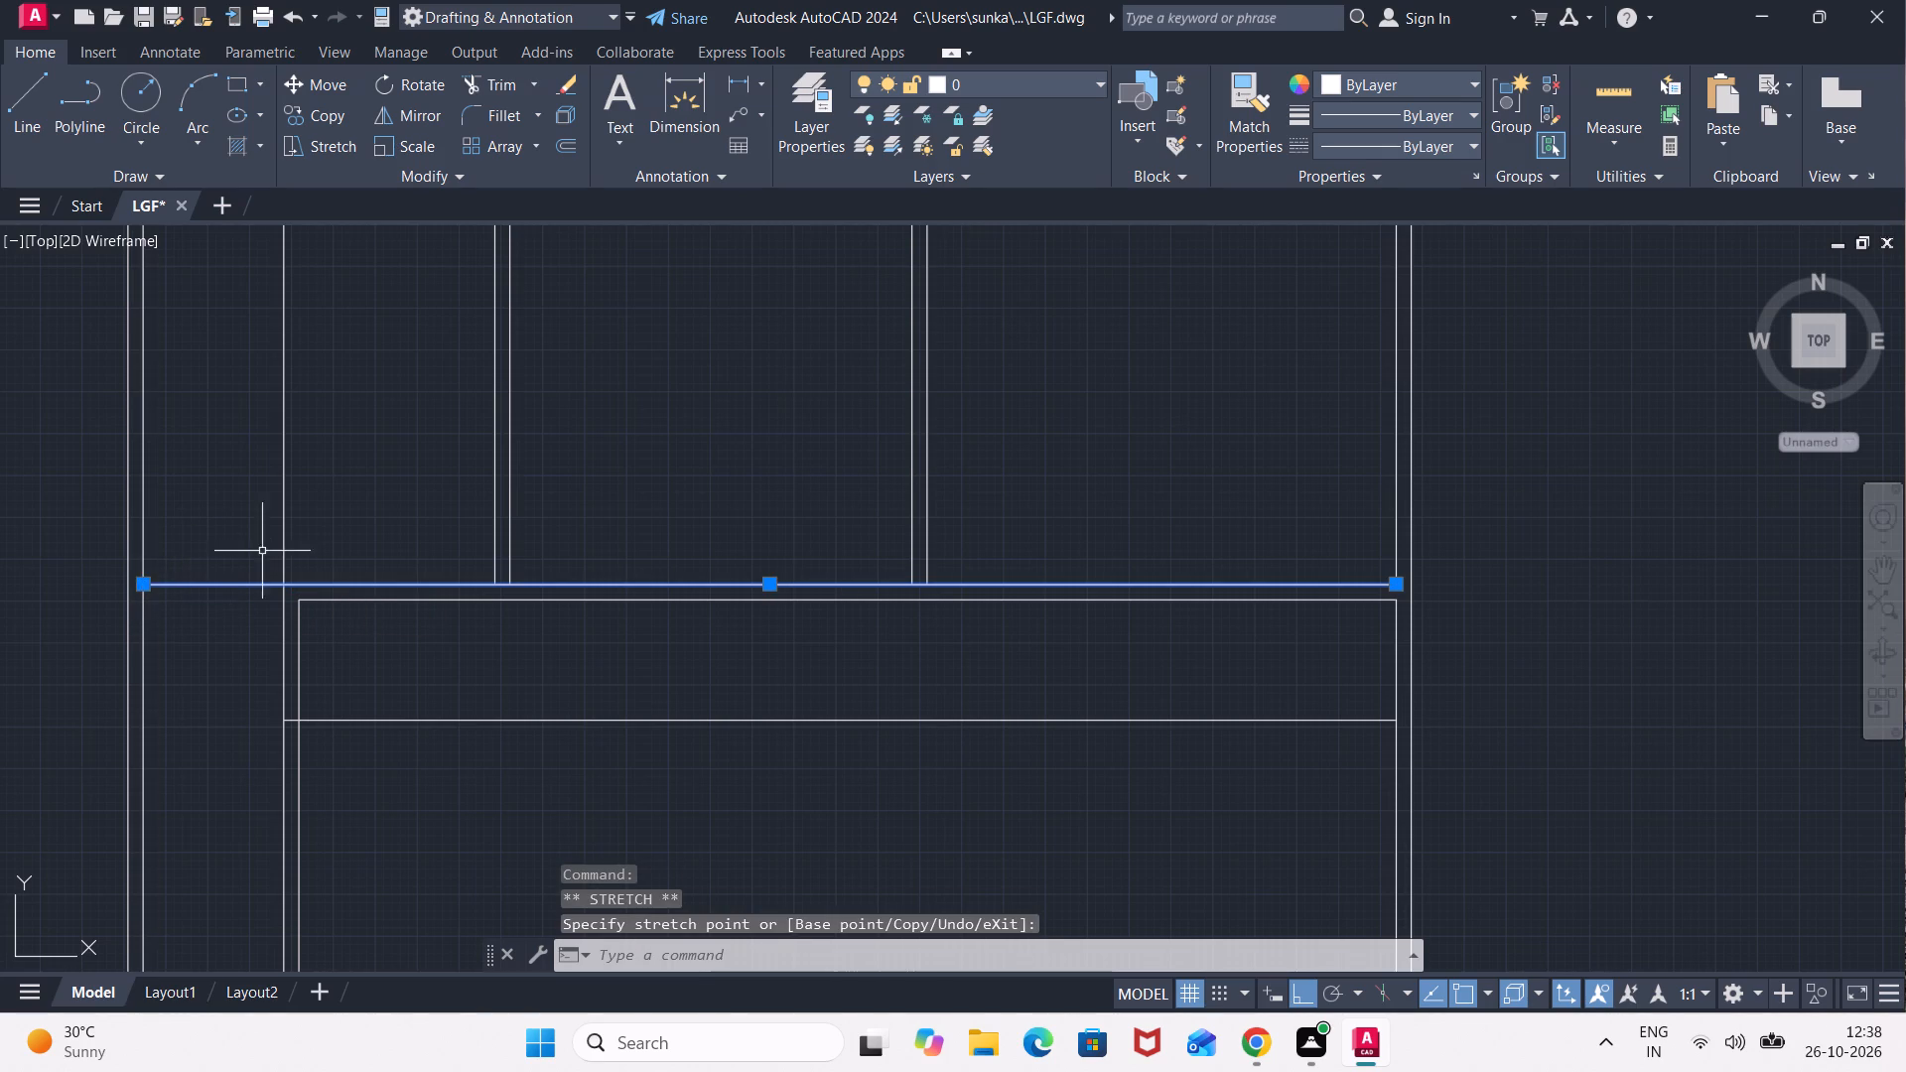
Trim the single vertical line between the small room's bottom wall and the full-width horizontal wall, left of the lower partition.
{"action": "left_click", "coordinate": [341, 481]}
{"action": "left_click", "coordinate": [207, 501]}
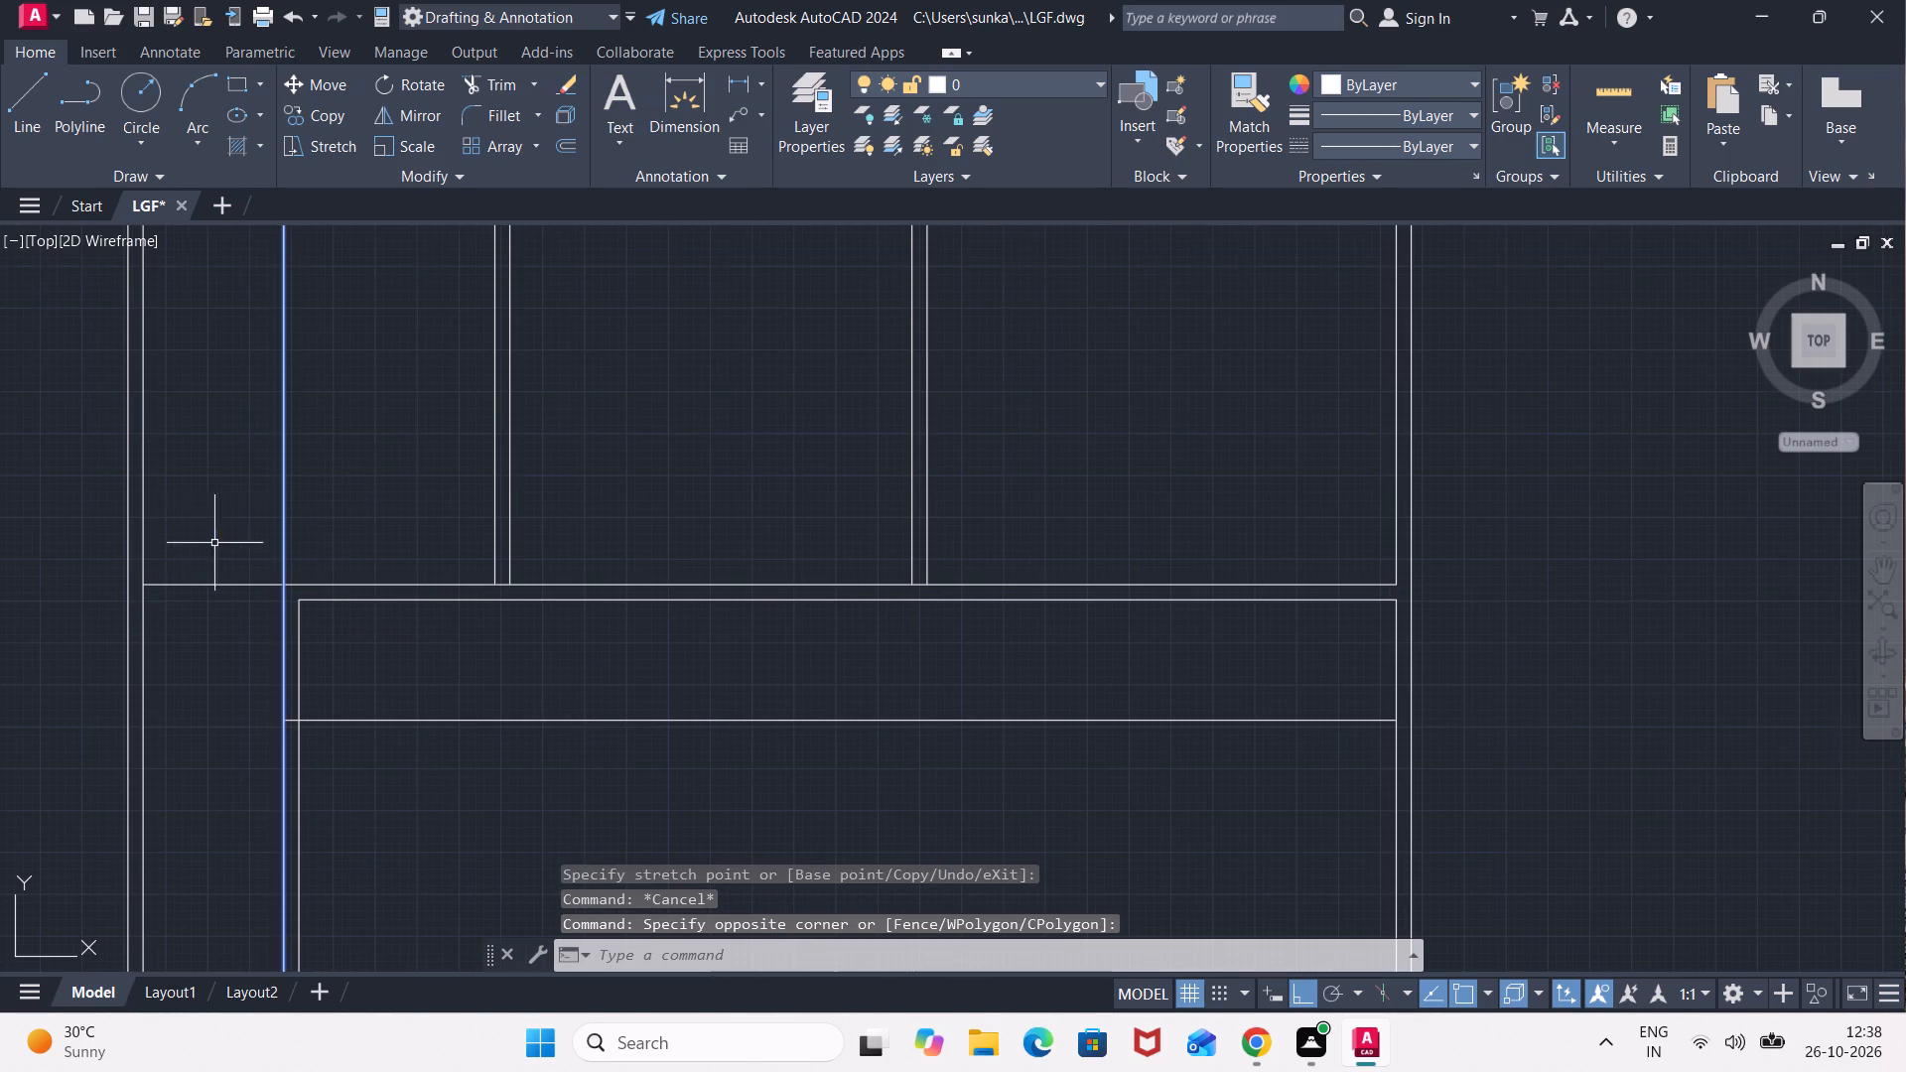
{"action": "scroll", "coordinate": [225, 536], "scroll_direction": "down", "scroll_amount": 2}
{"action": "middle_click_drag", "start_coordinate": [309, 499], "coordinate": [397, 745]}
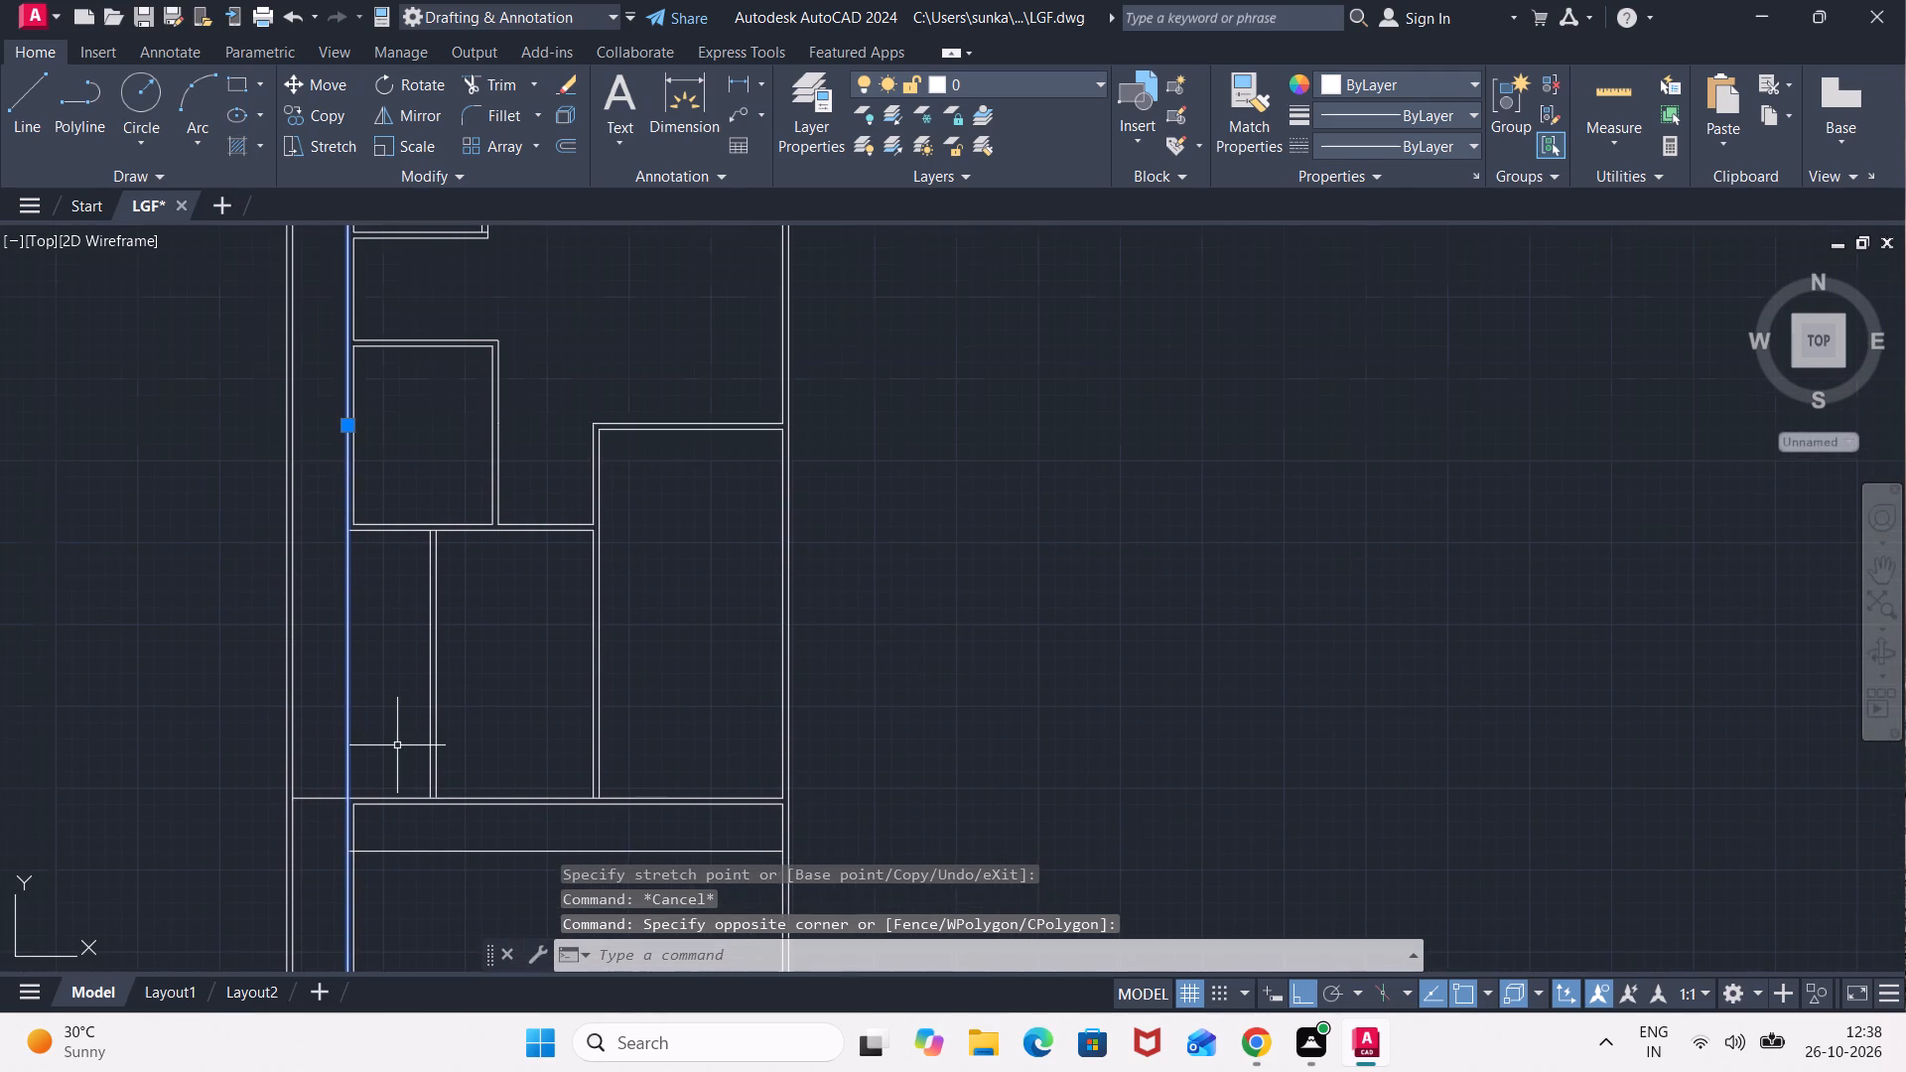
{"action": "key", "text": "Escape"}
{"action": "type", "text": "TR"}
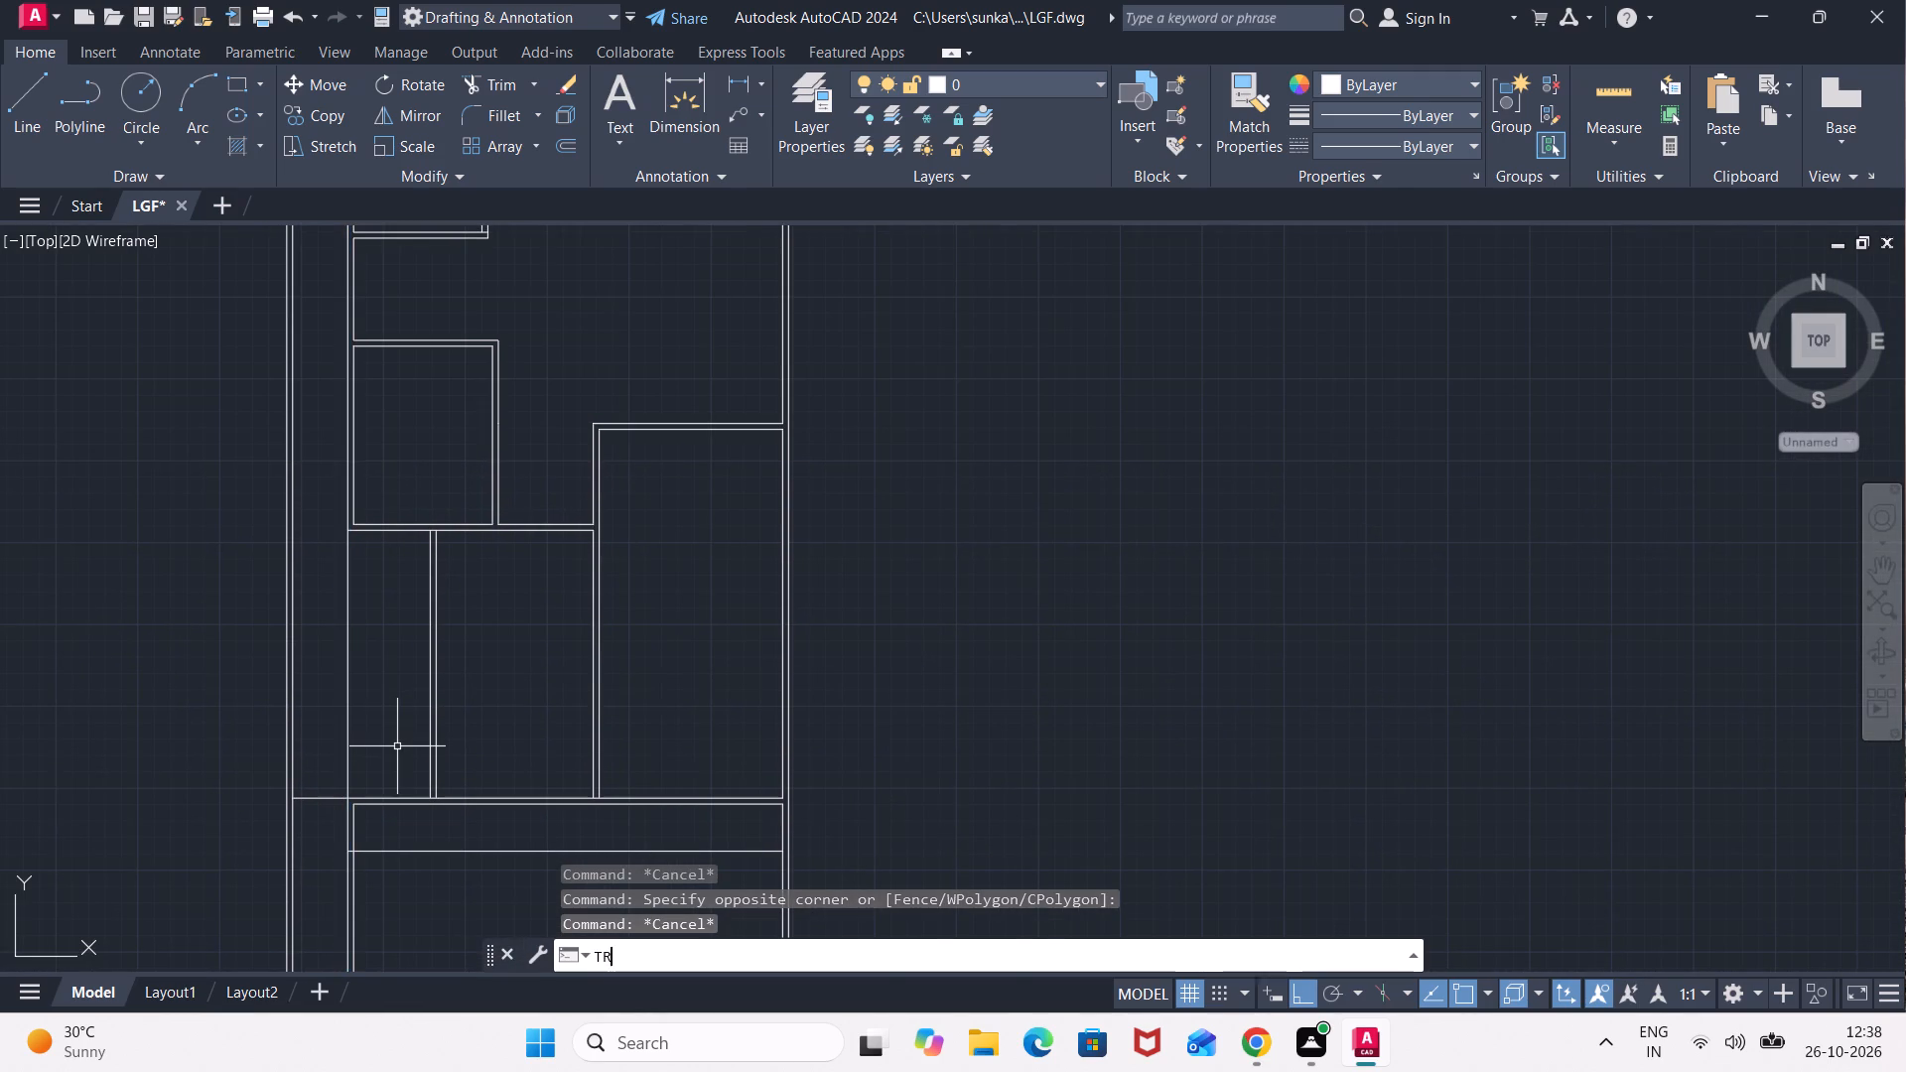
{"action": "key", "text": "Return"}
{"action": "left_click", "coordinate": [390, 697]}
{"action": "left_click", "coordinate": [309, 702]}
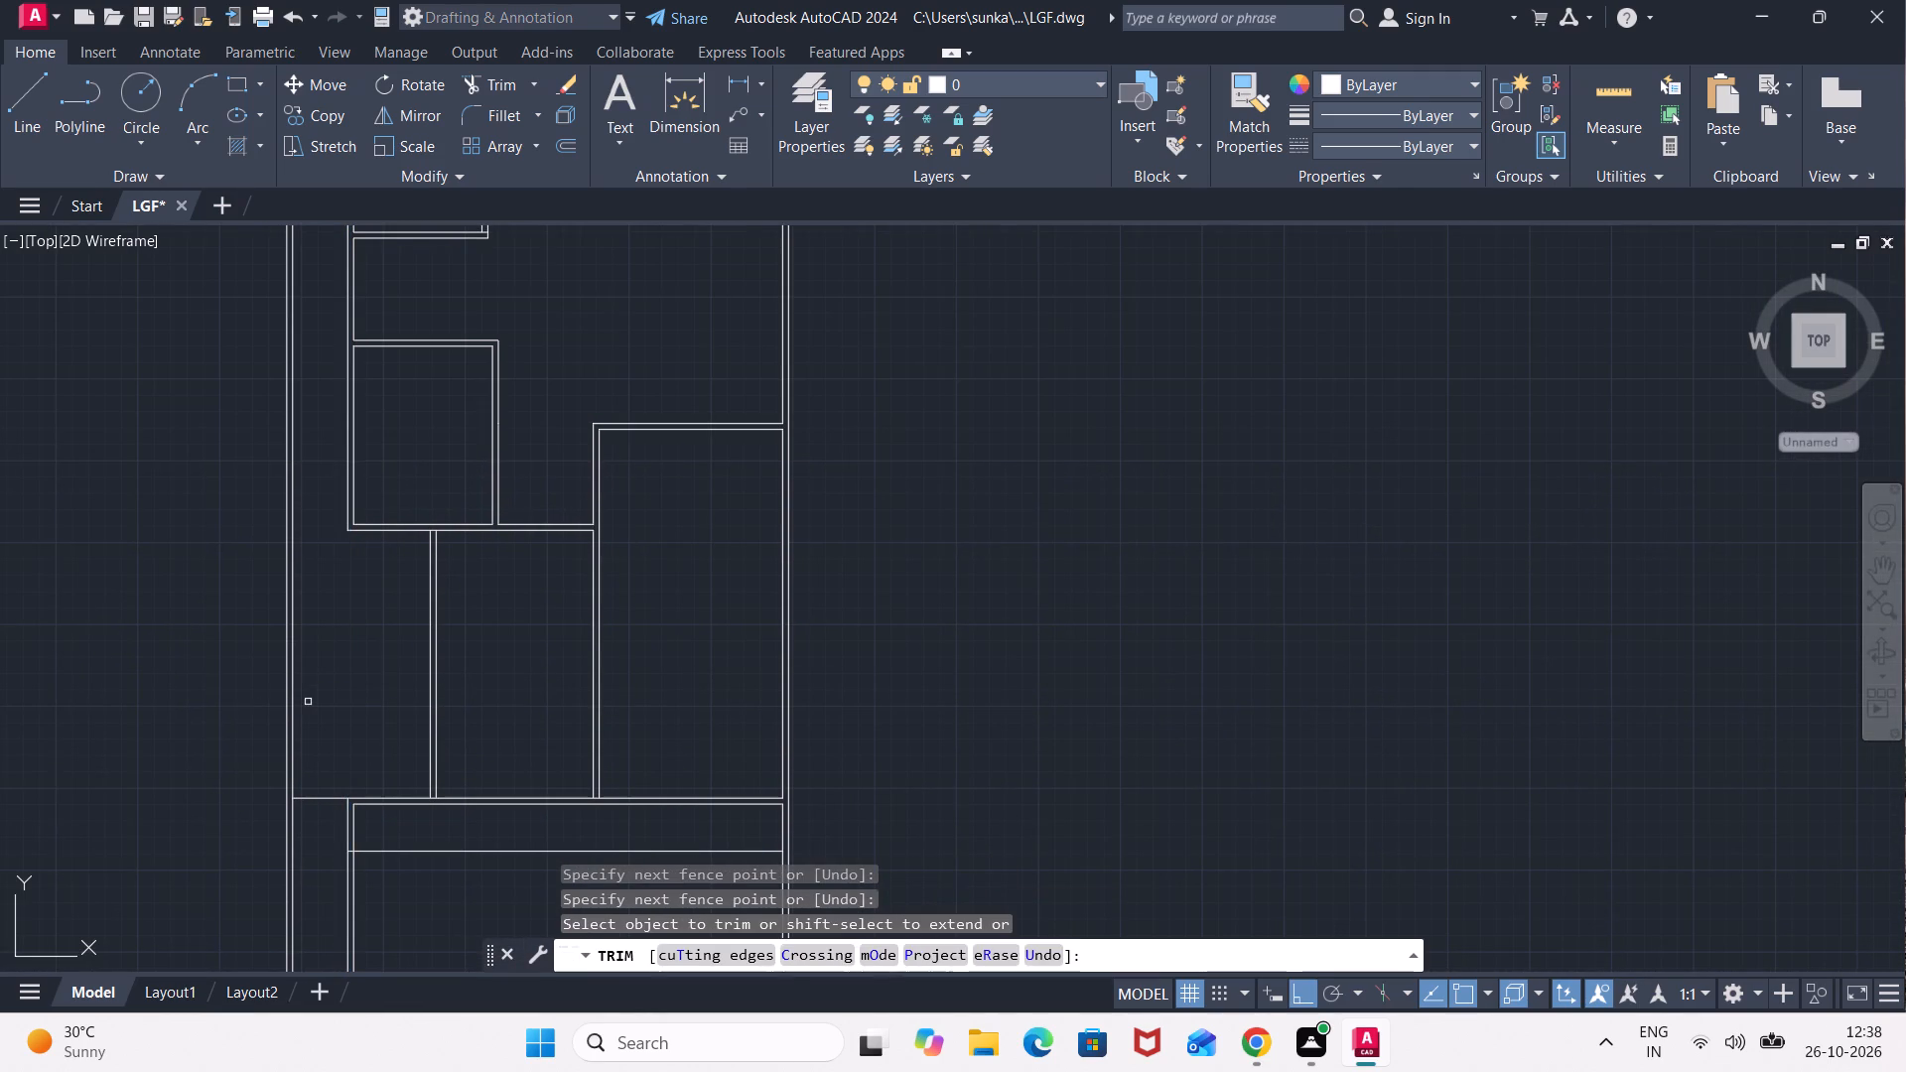
Trim away both vertical lines of the left inner wall from the full-width horizontal wall down to the bottom outer wall.
{"action": "left_click", "coordinate": [369, 828]}
{"action": "left_click", "coordinate": [339, 828]}
{"action": "scroll", "coordinate": [383, 885], "scroll_direction": "down", "scroll_amount": 1}
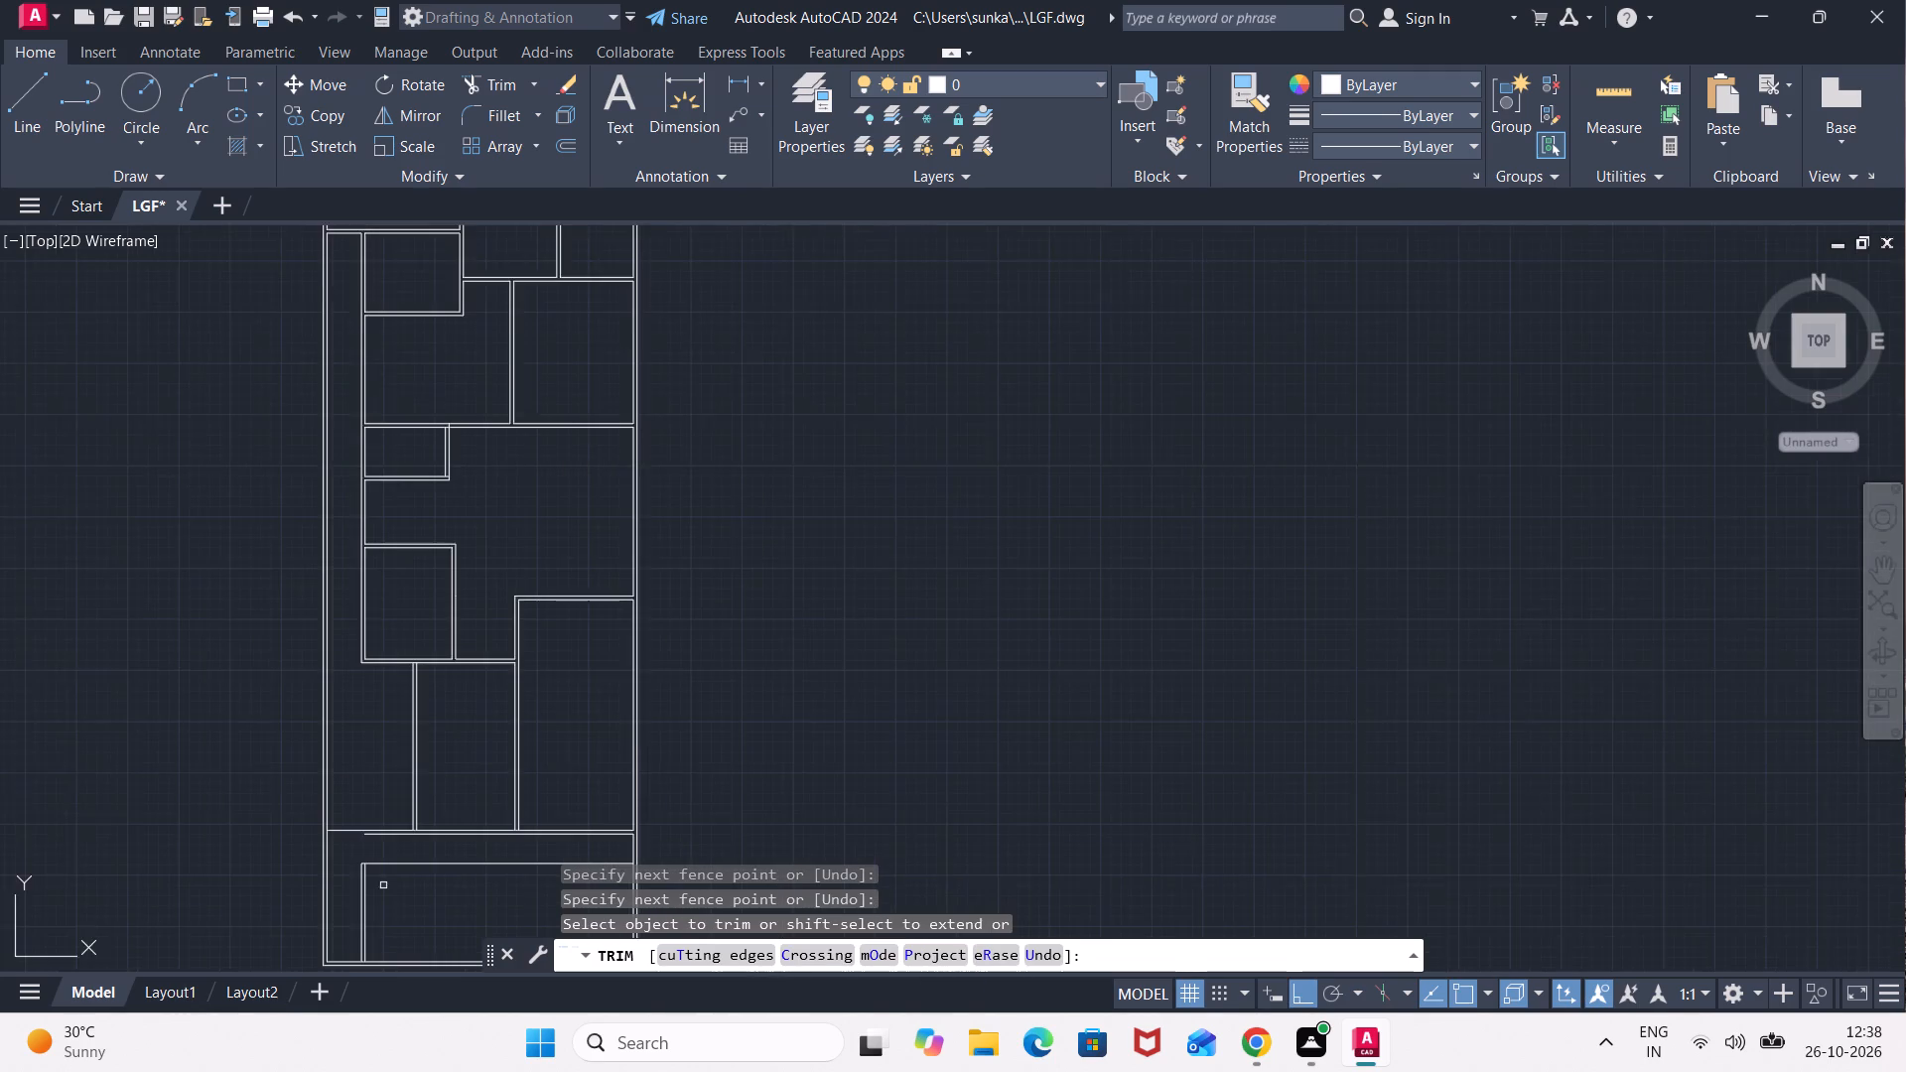
{"action": "middle_click_drag", "start_coordinate": [383, 885], "coordinate": [393, 800]}
{"action": "left_click", "coordinate": [392, 811]}
{"action": "left_click", "coordinate": [348, 820]}
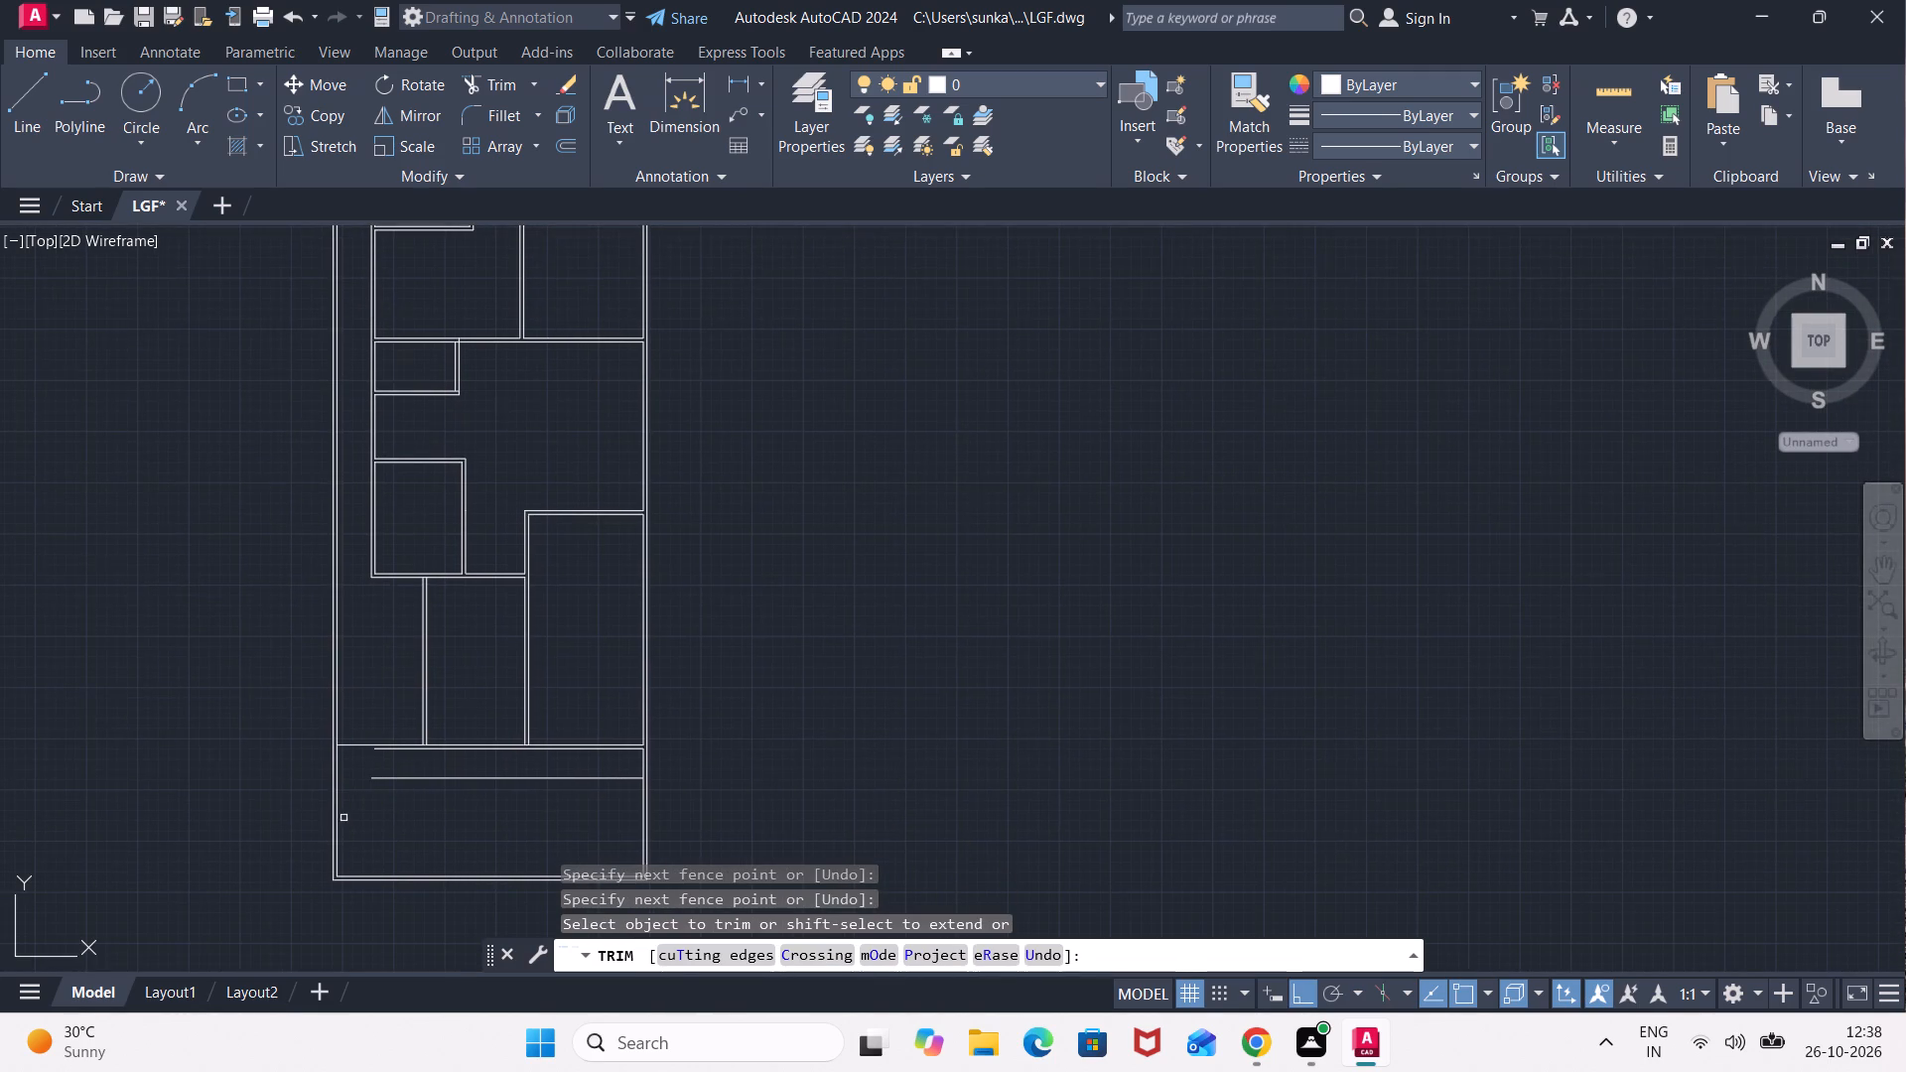
{"action": "scroll", "coordinate": [357, 811], "scroll_direction": "up", "scroll_amount": 2}
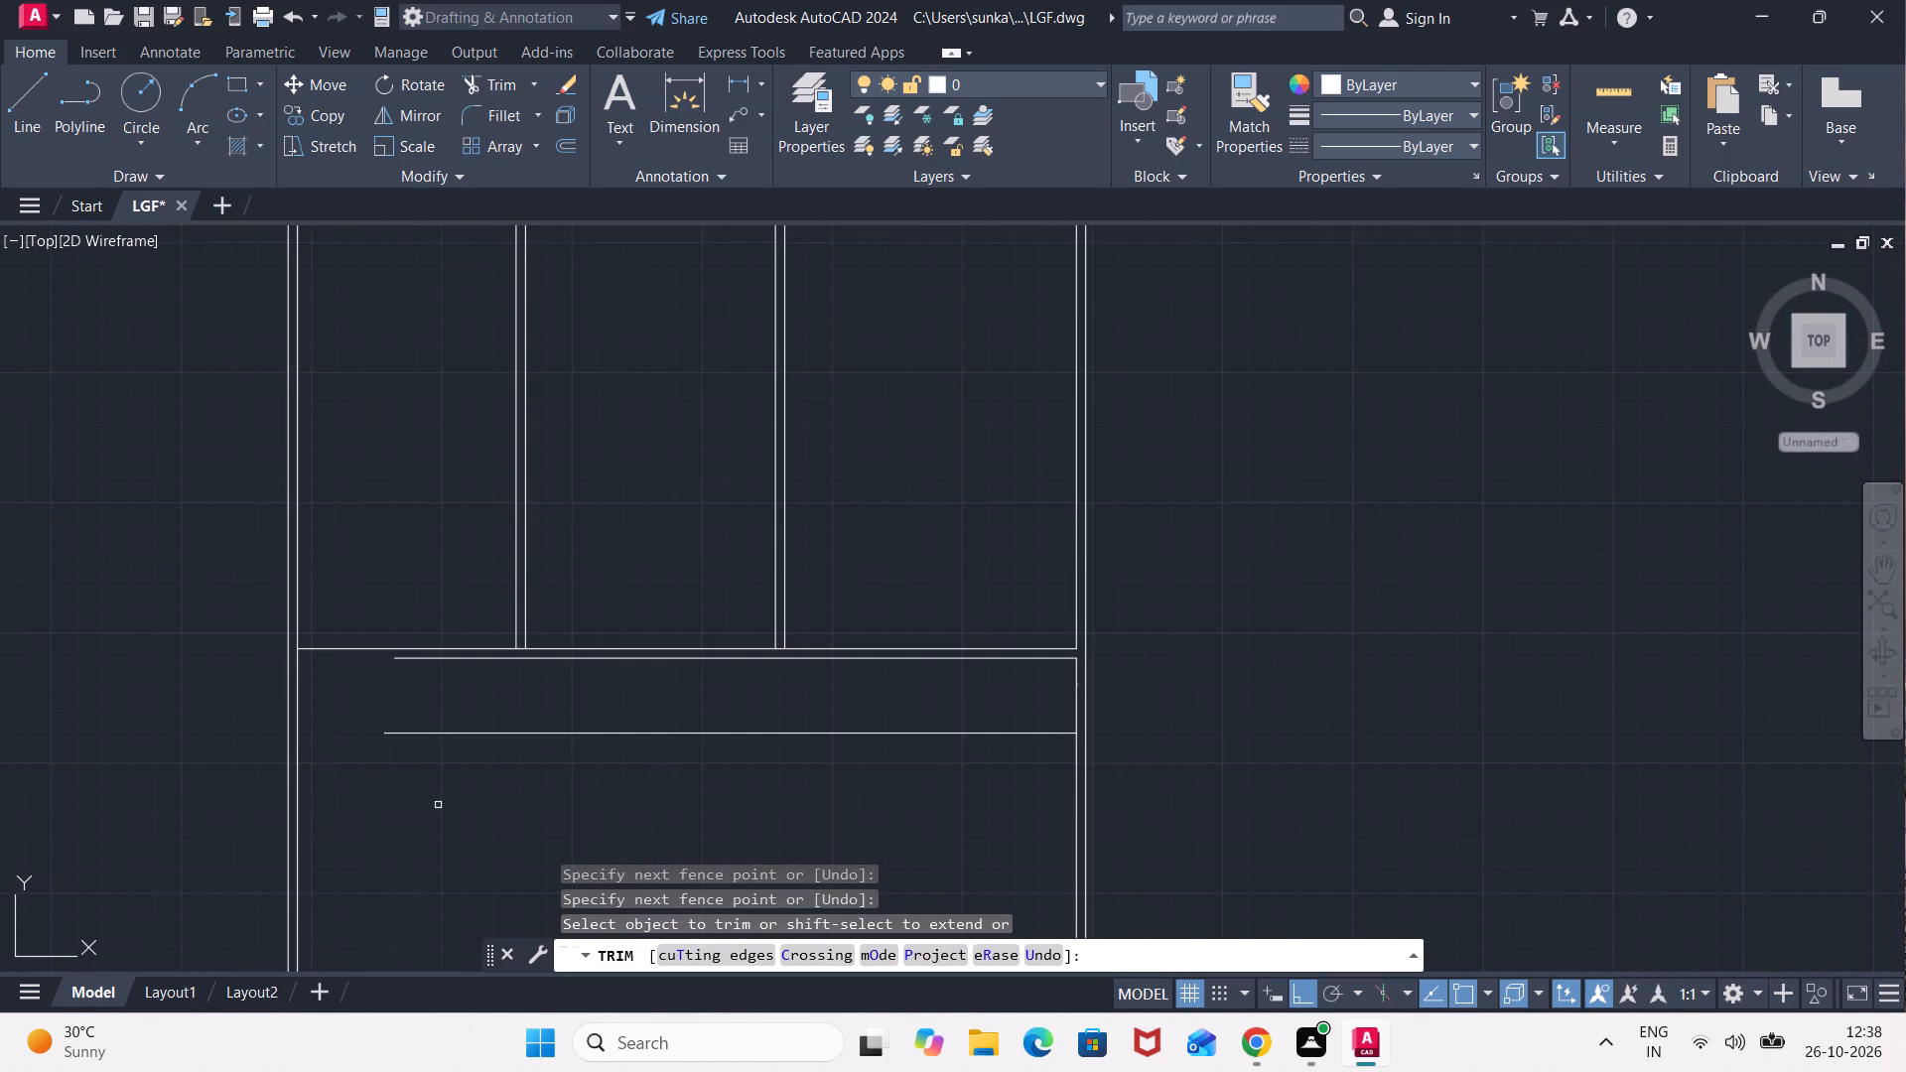
{"action": "key", "text": "Escape"}
Stretch the lower end of the lower room's left partition, outer line, down to the horizontal wall's lower line.
{"action": "middle_click_drag", "start_coordinate": [487, 823], "coordinate": [384, 813]}
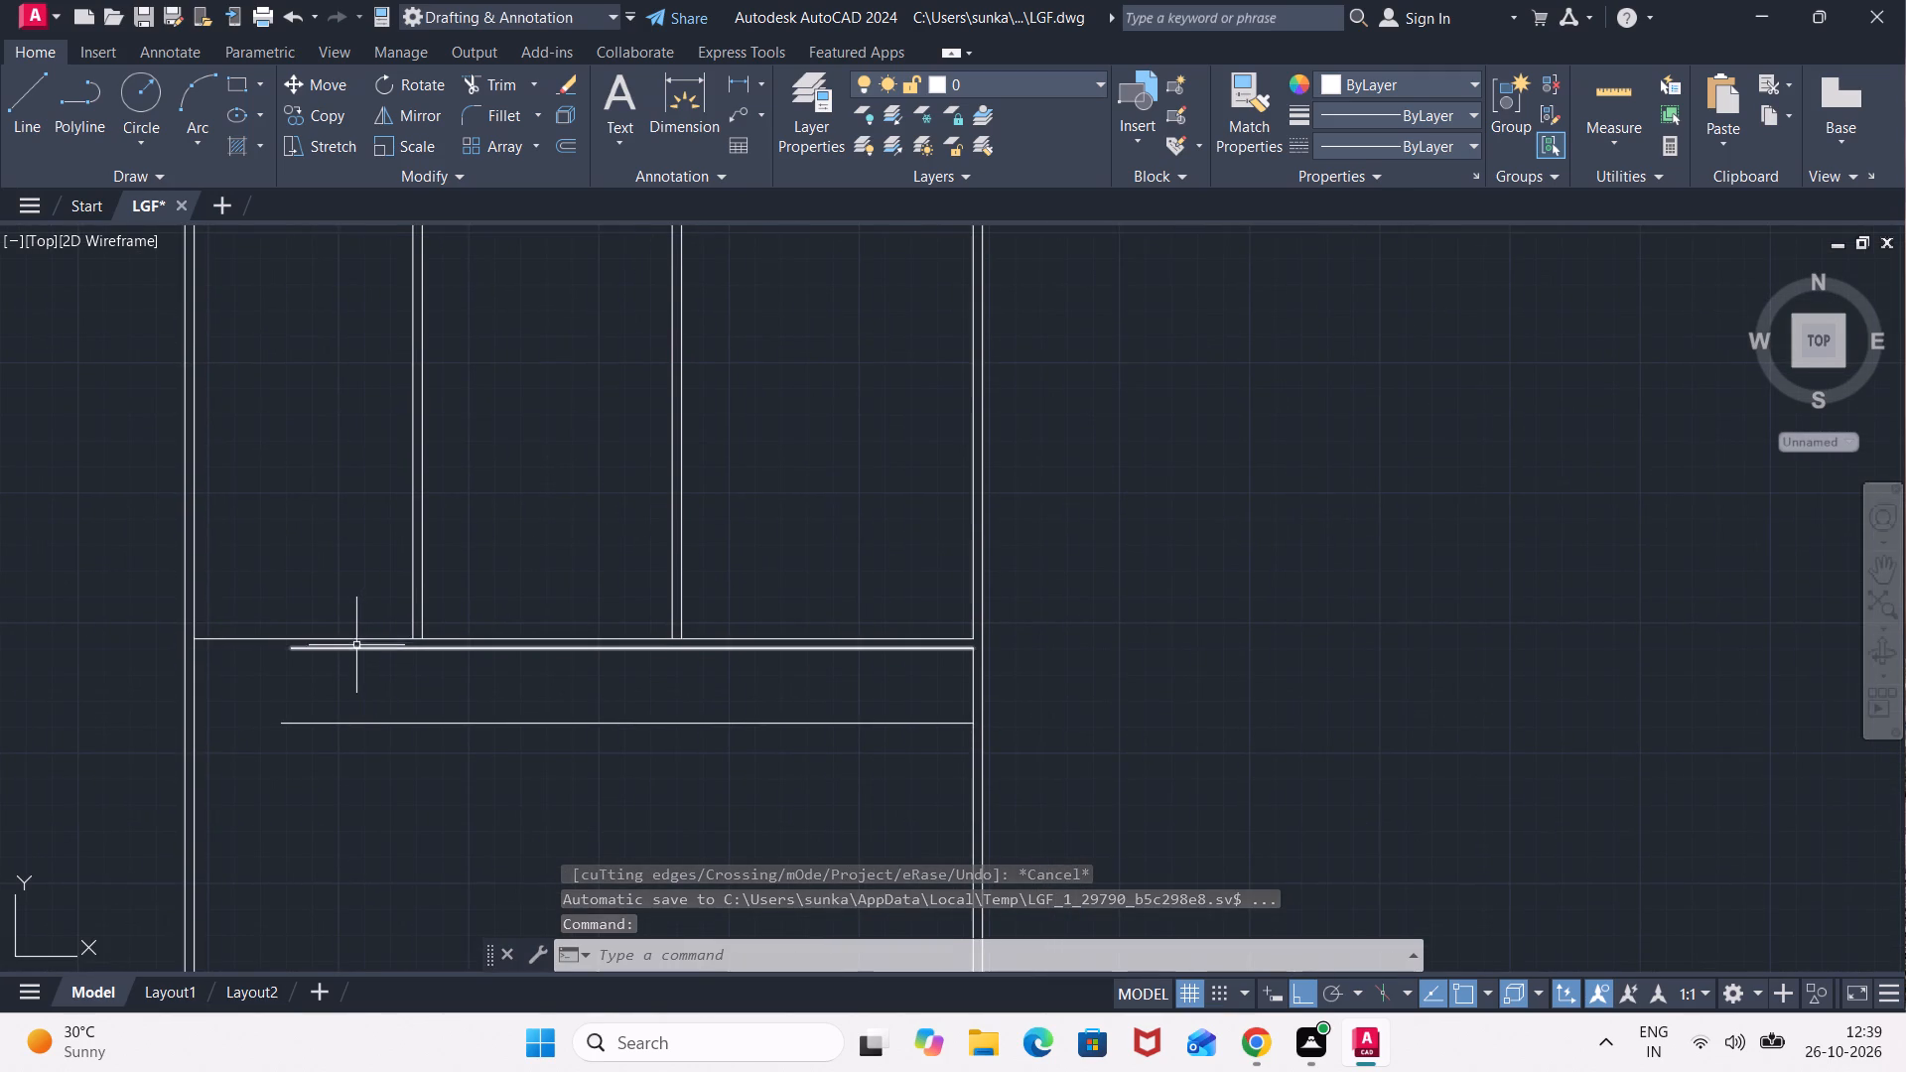
{"action": "scroll", "coordinate": [406, 638], "scroll_direction": "up", "scroll_amount": 2}
{"action": "left_click", "coordinate": [418, 621]}
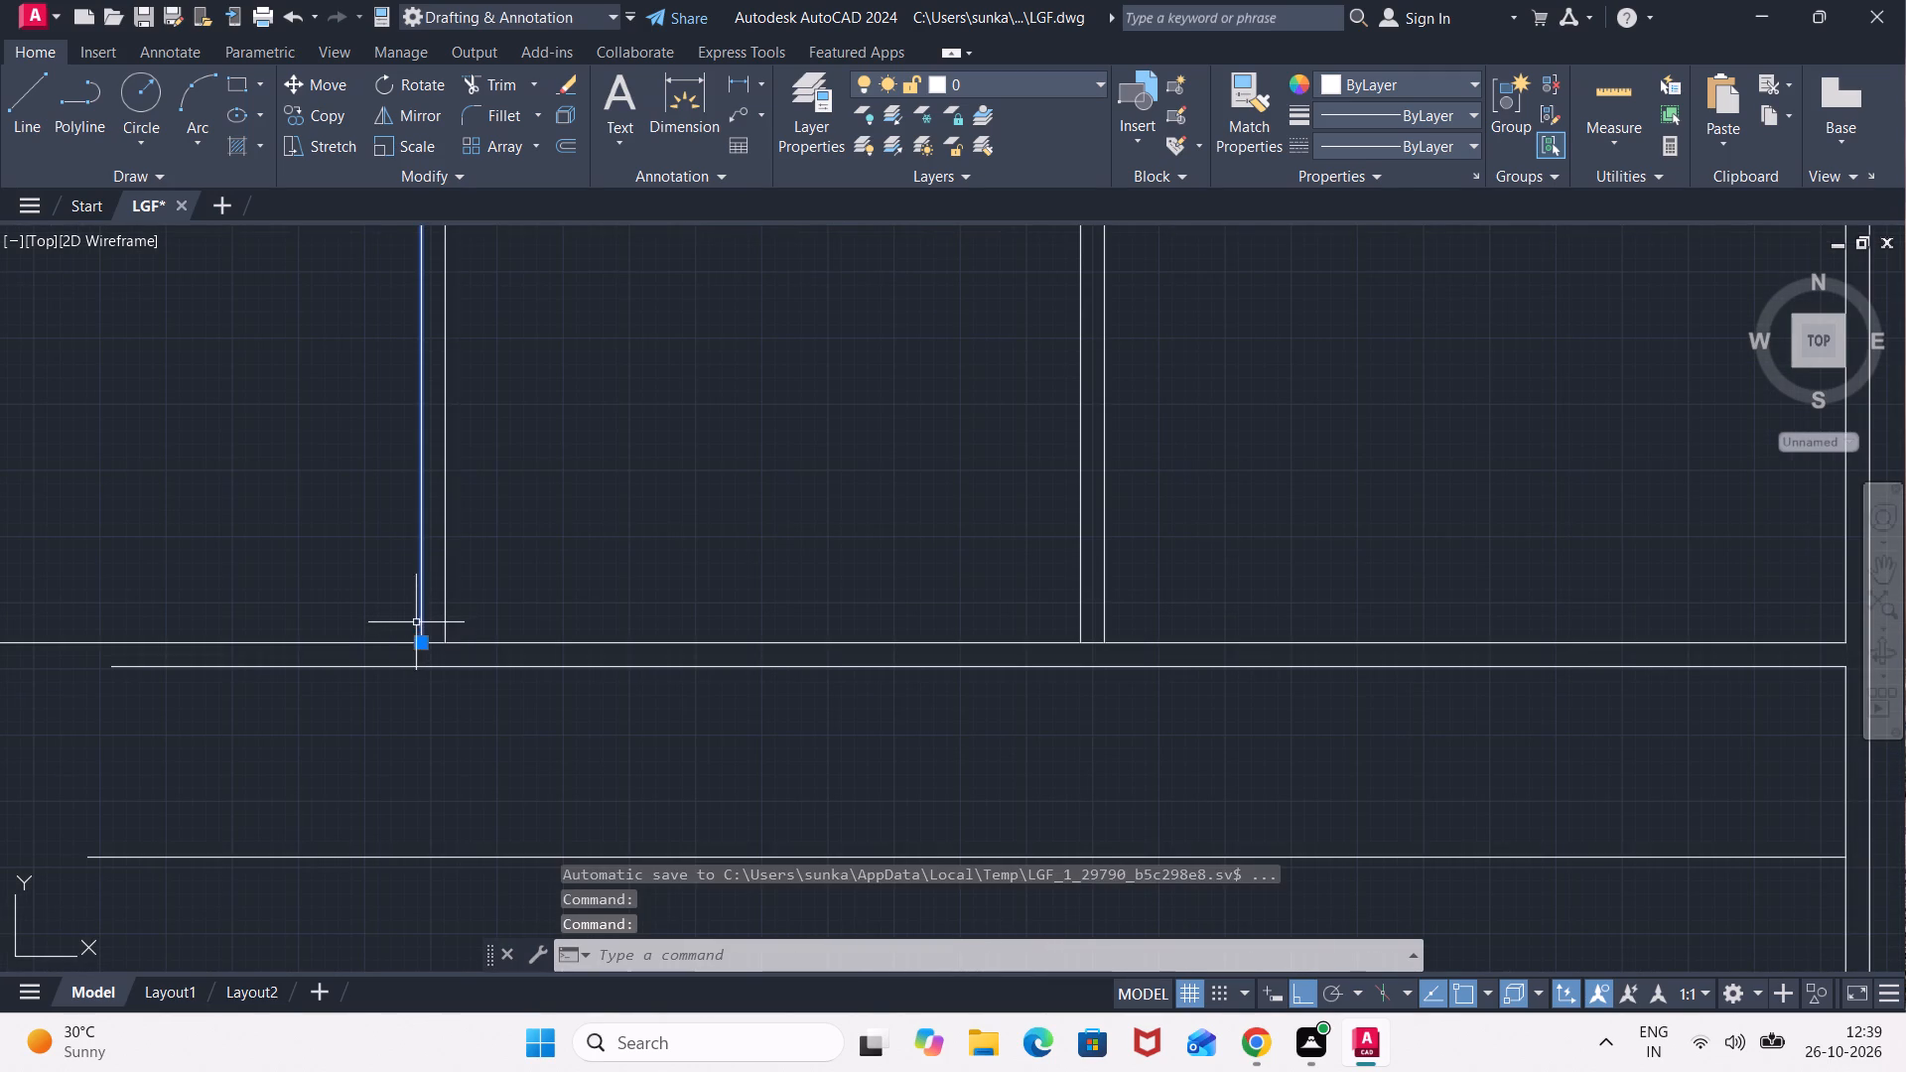
{"action": "left_click", "coordinate": [416, 649]}
{"action": "left_click", "coordinate": [416, 679]}
{"action": "key", "text": "Escape"}
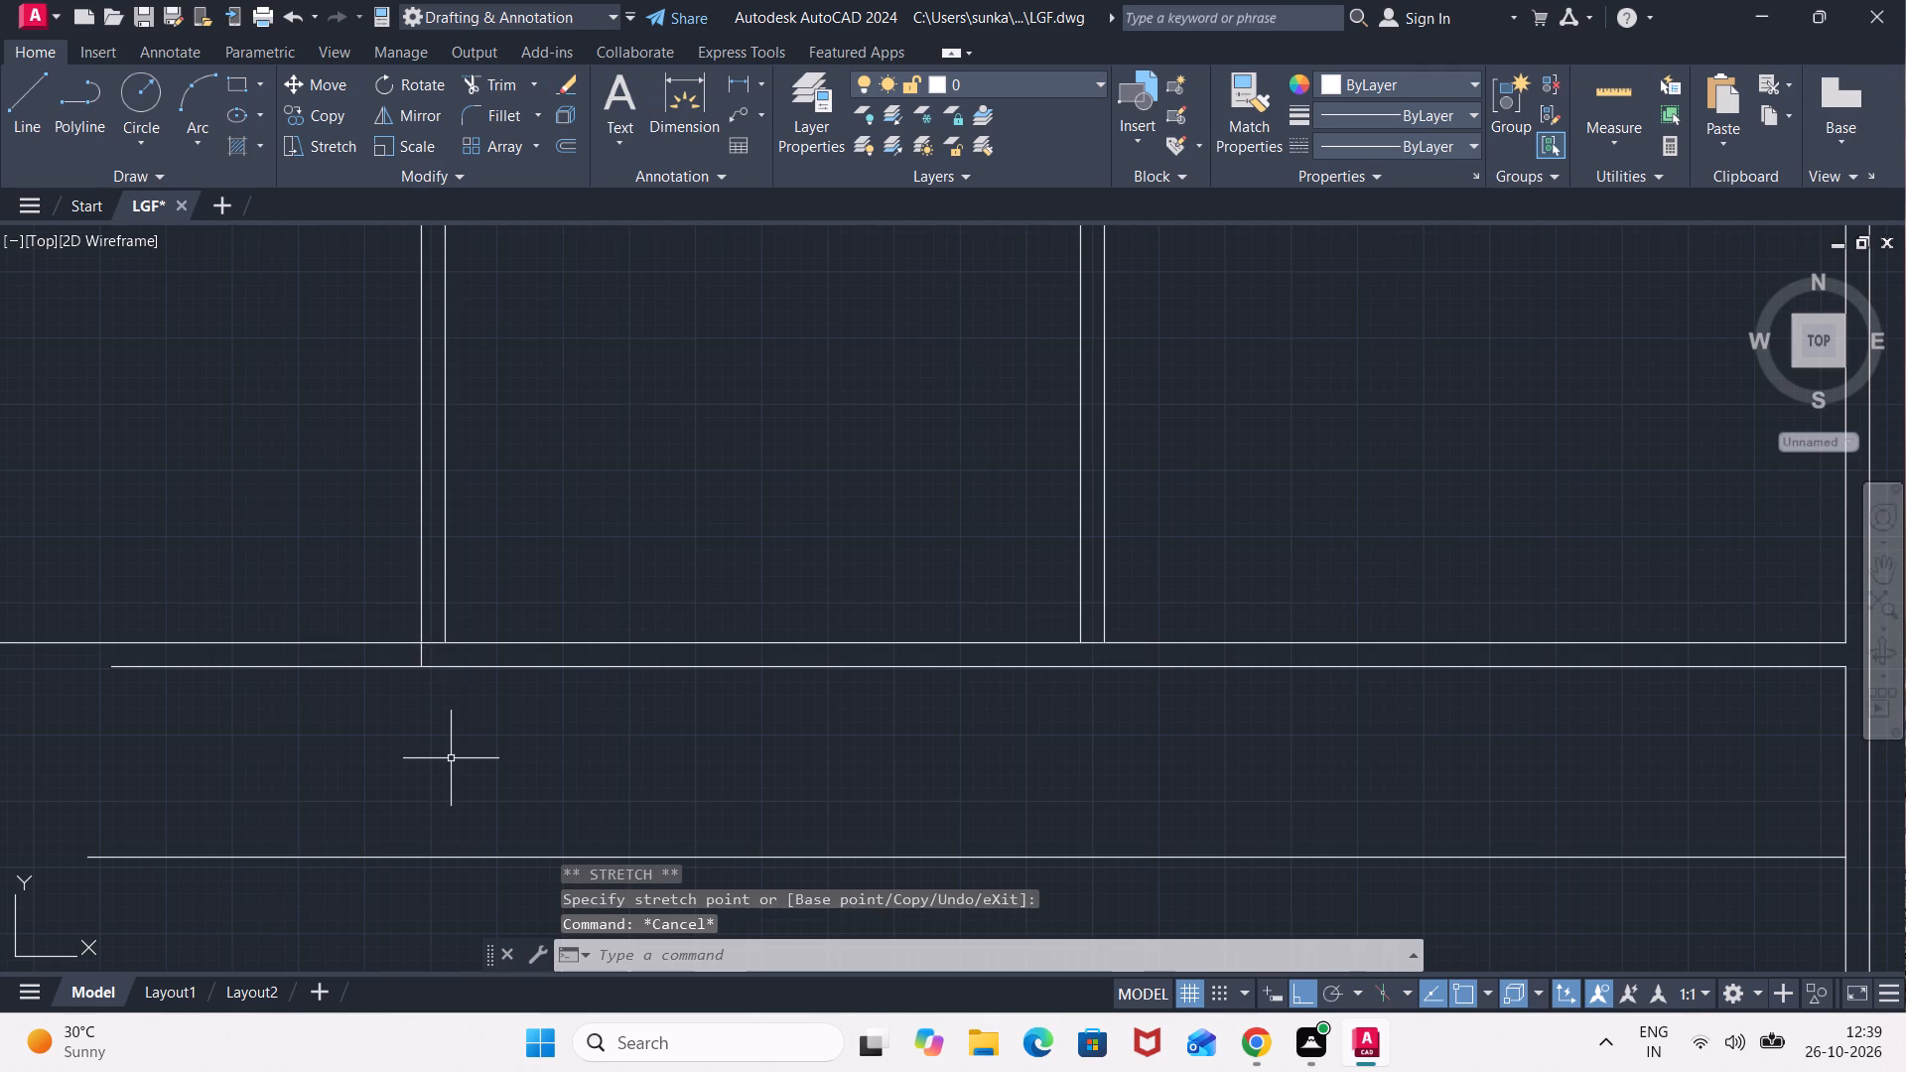
Trim the horizontal wall's lower line where it projects left of the stretched partition line.
{"action": "type", "text": "TR"}
{"action": "key", "text": "Return"}
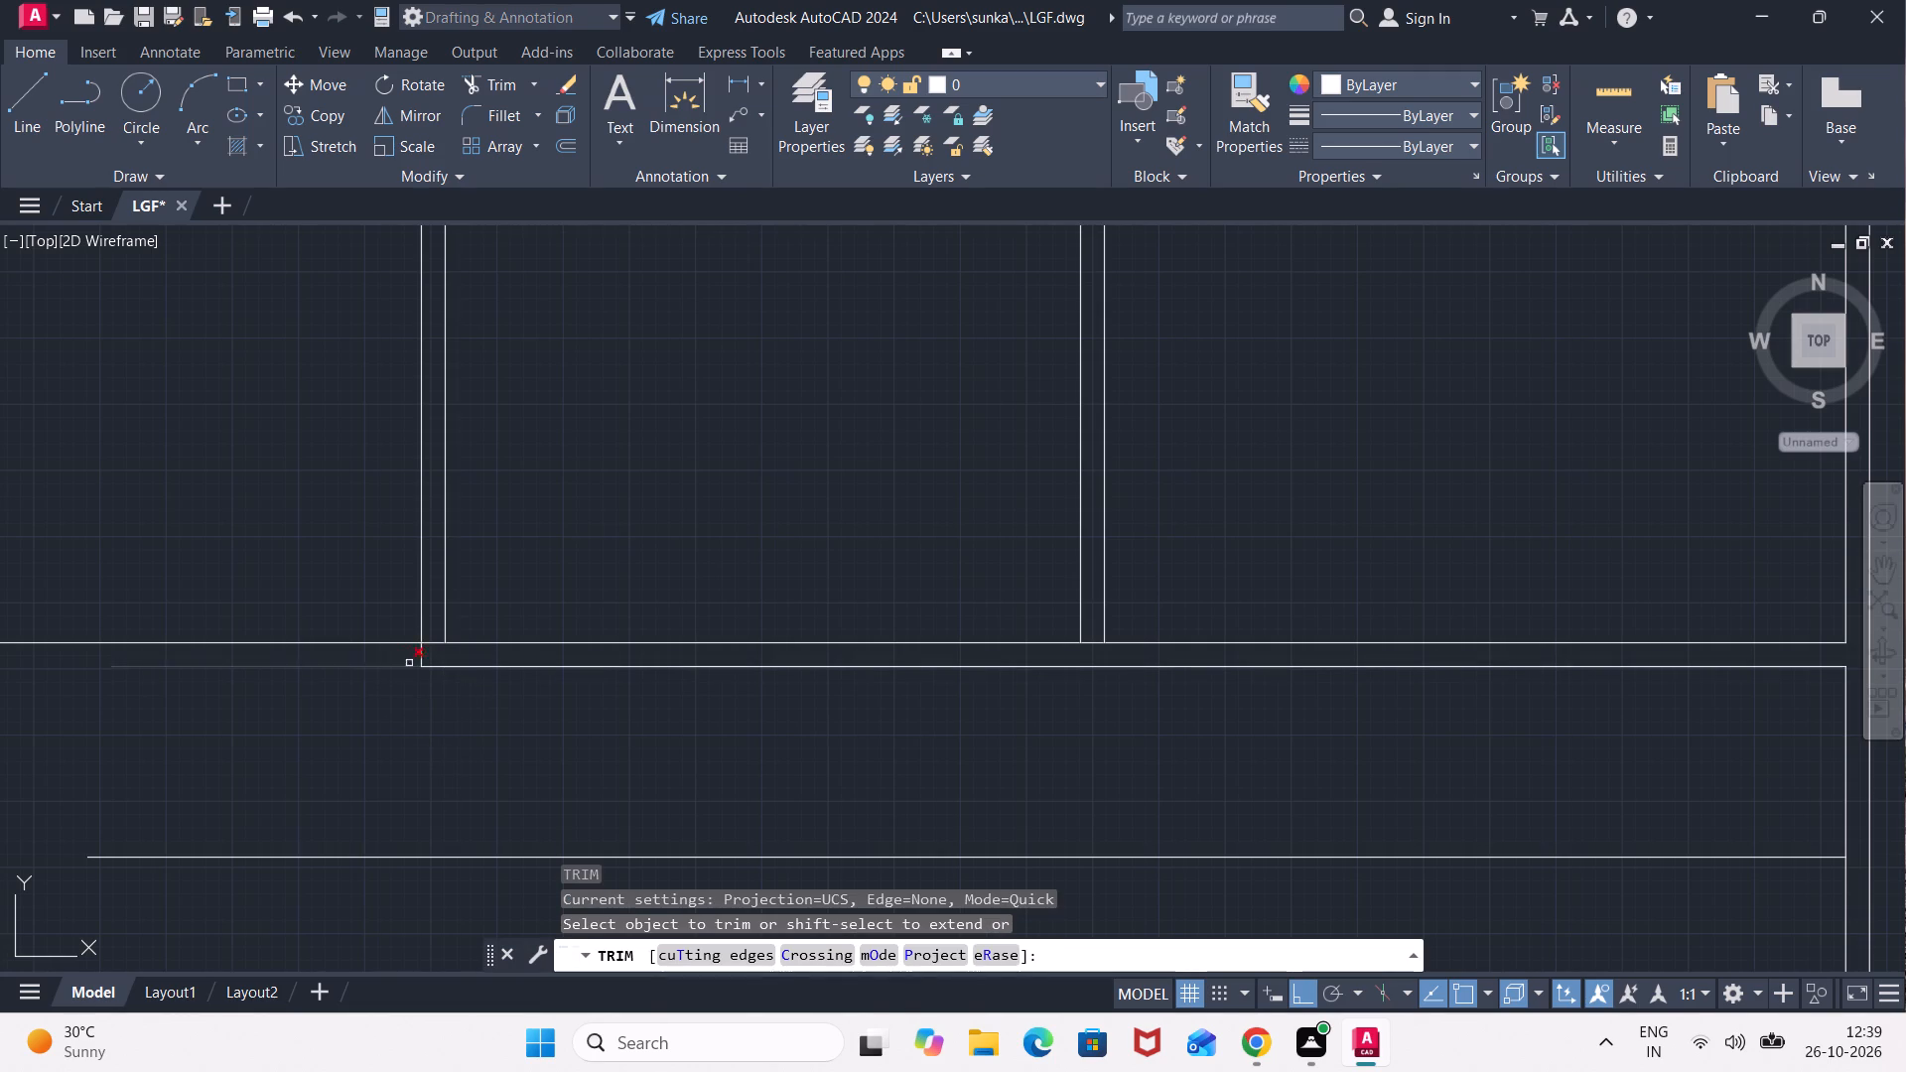
{"action": "left_click", "coordinate": [380, 657]}
{"action": "left_click", "coordinate": [362, 682]}
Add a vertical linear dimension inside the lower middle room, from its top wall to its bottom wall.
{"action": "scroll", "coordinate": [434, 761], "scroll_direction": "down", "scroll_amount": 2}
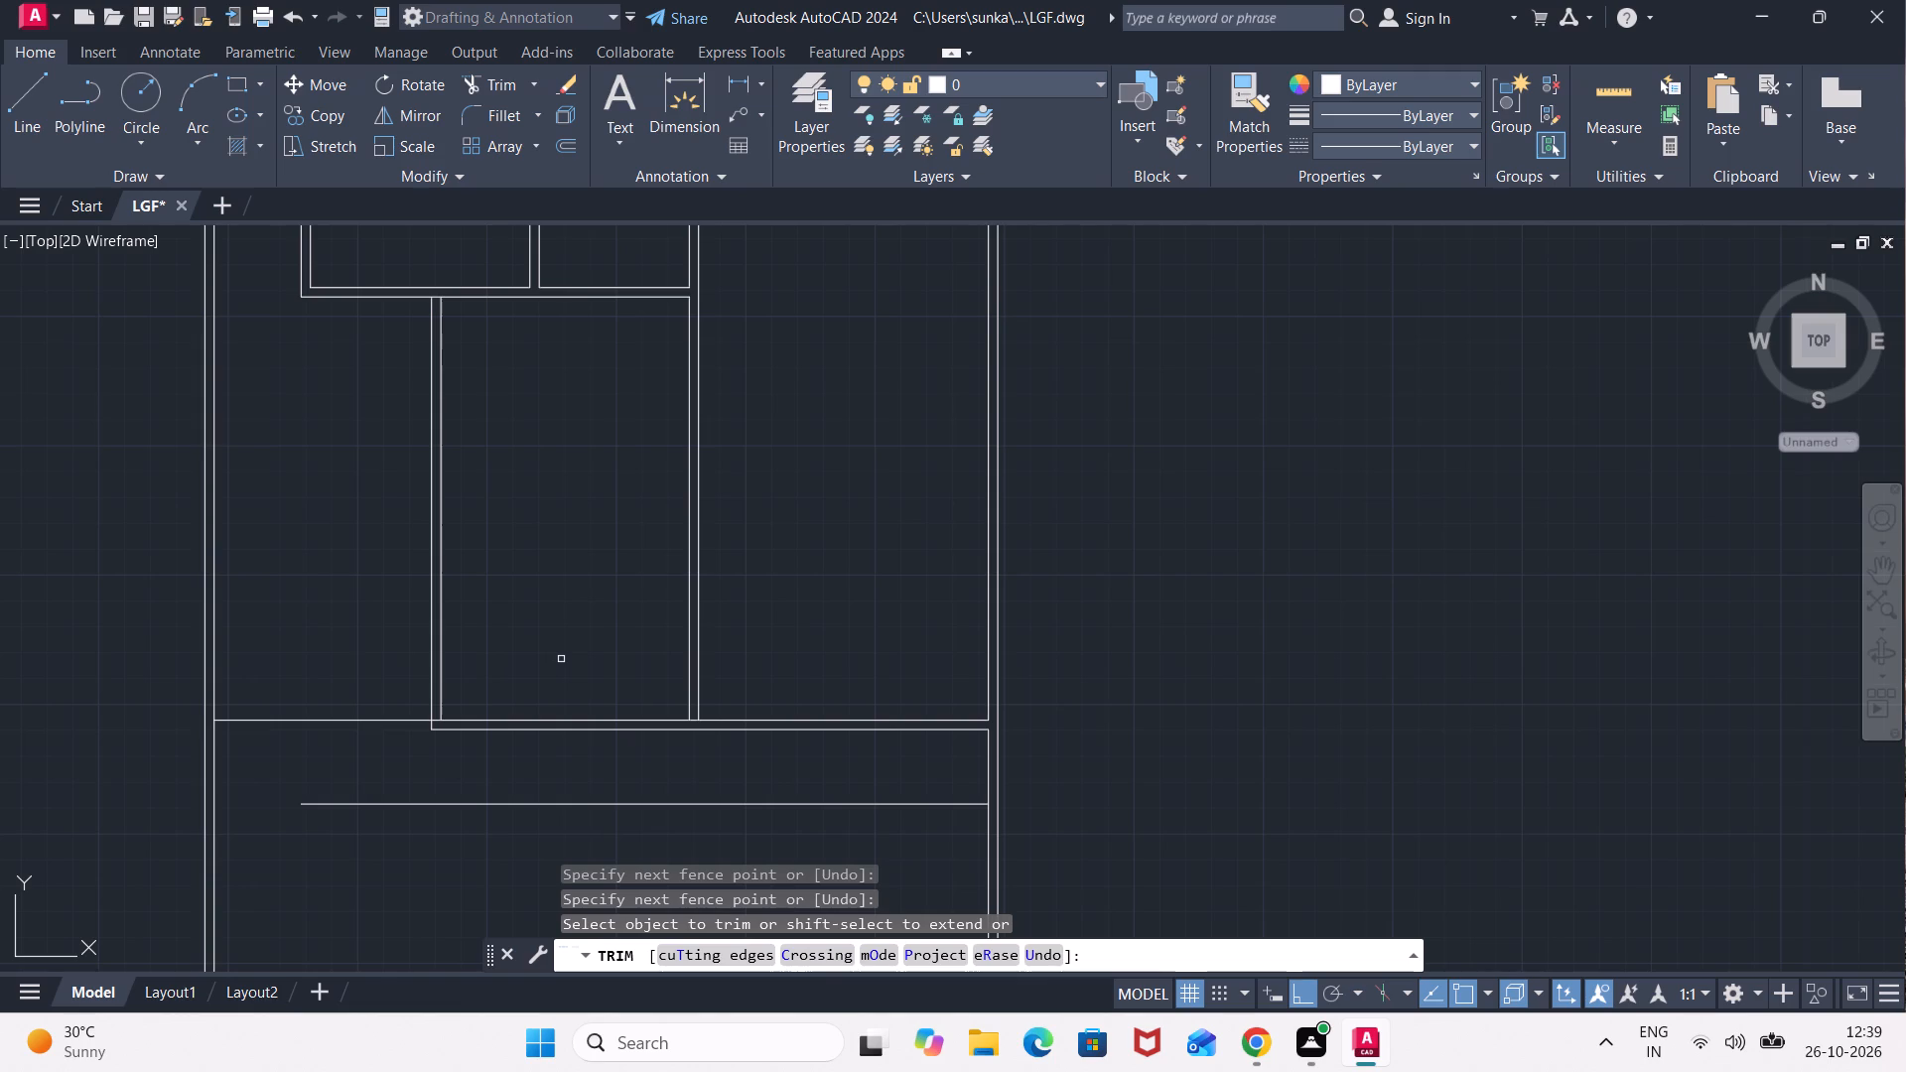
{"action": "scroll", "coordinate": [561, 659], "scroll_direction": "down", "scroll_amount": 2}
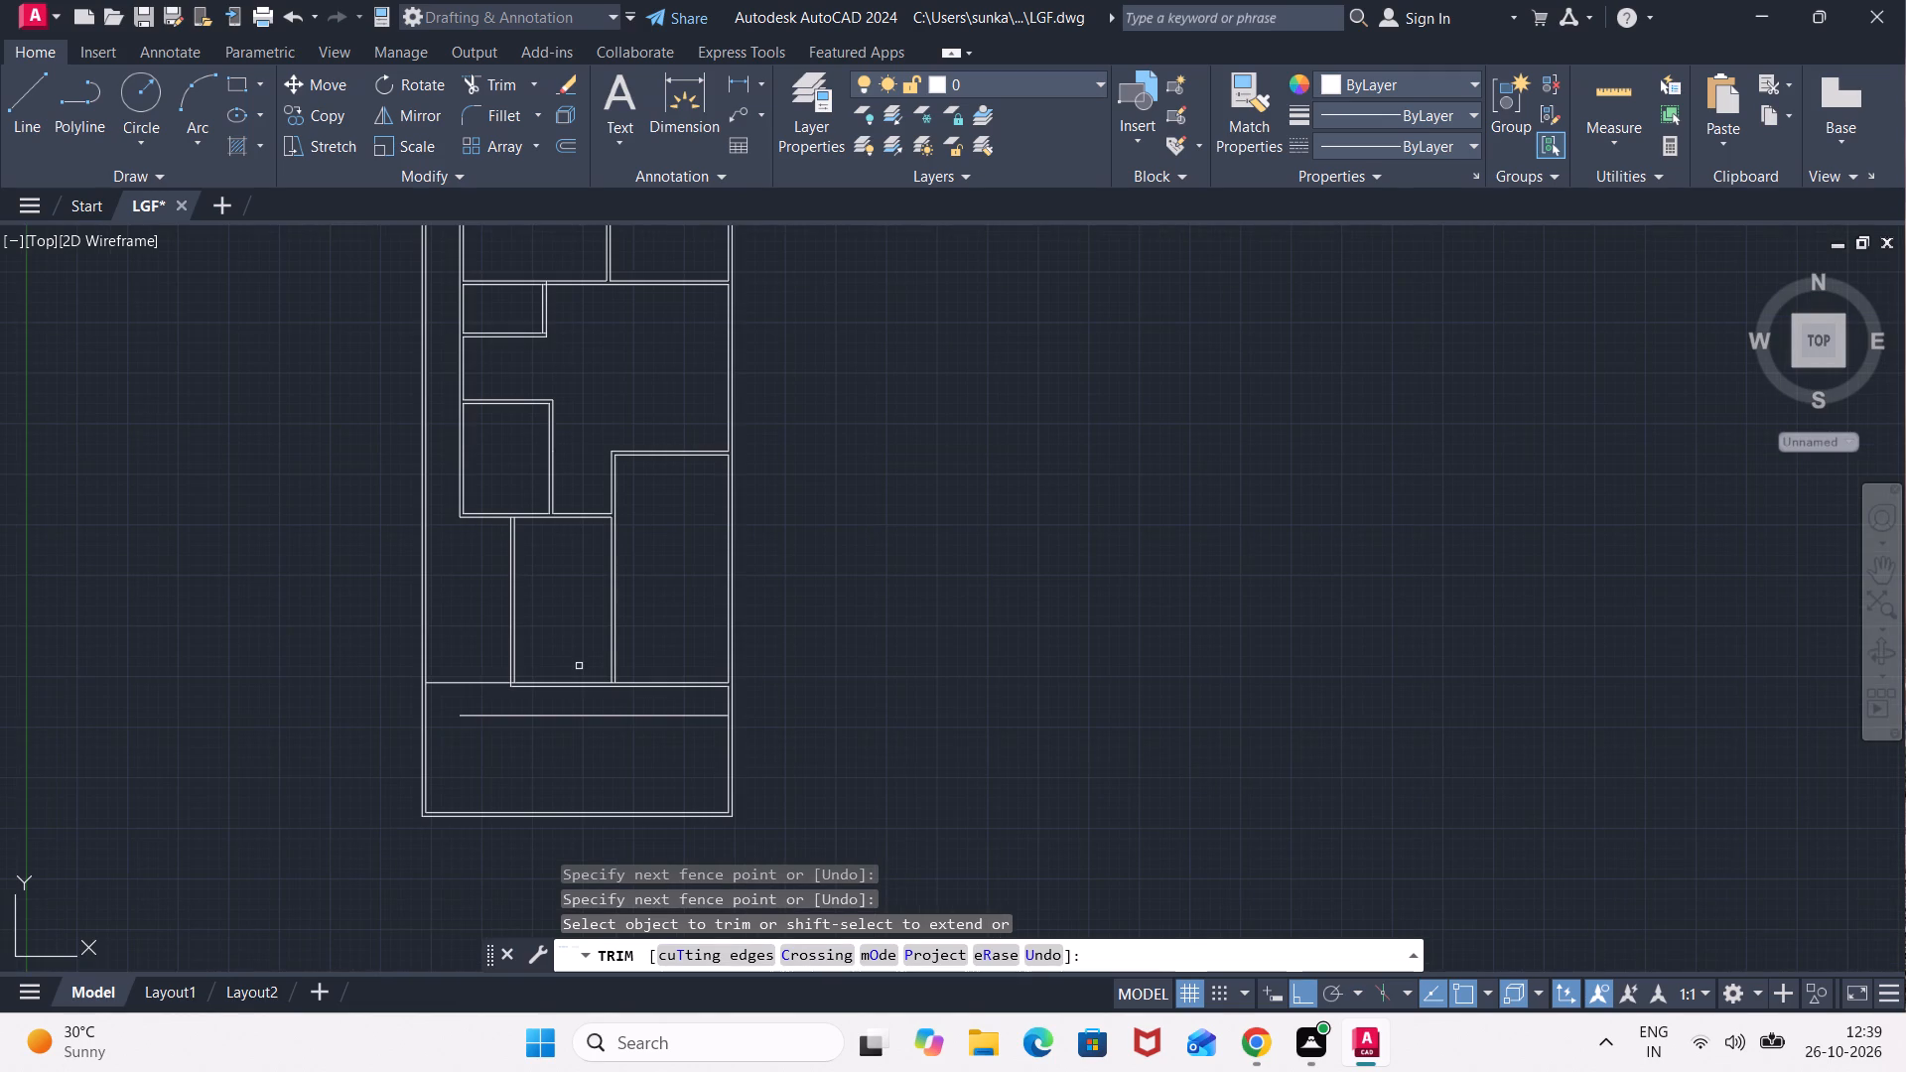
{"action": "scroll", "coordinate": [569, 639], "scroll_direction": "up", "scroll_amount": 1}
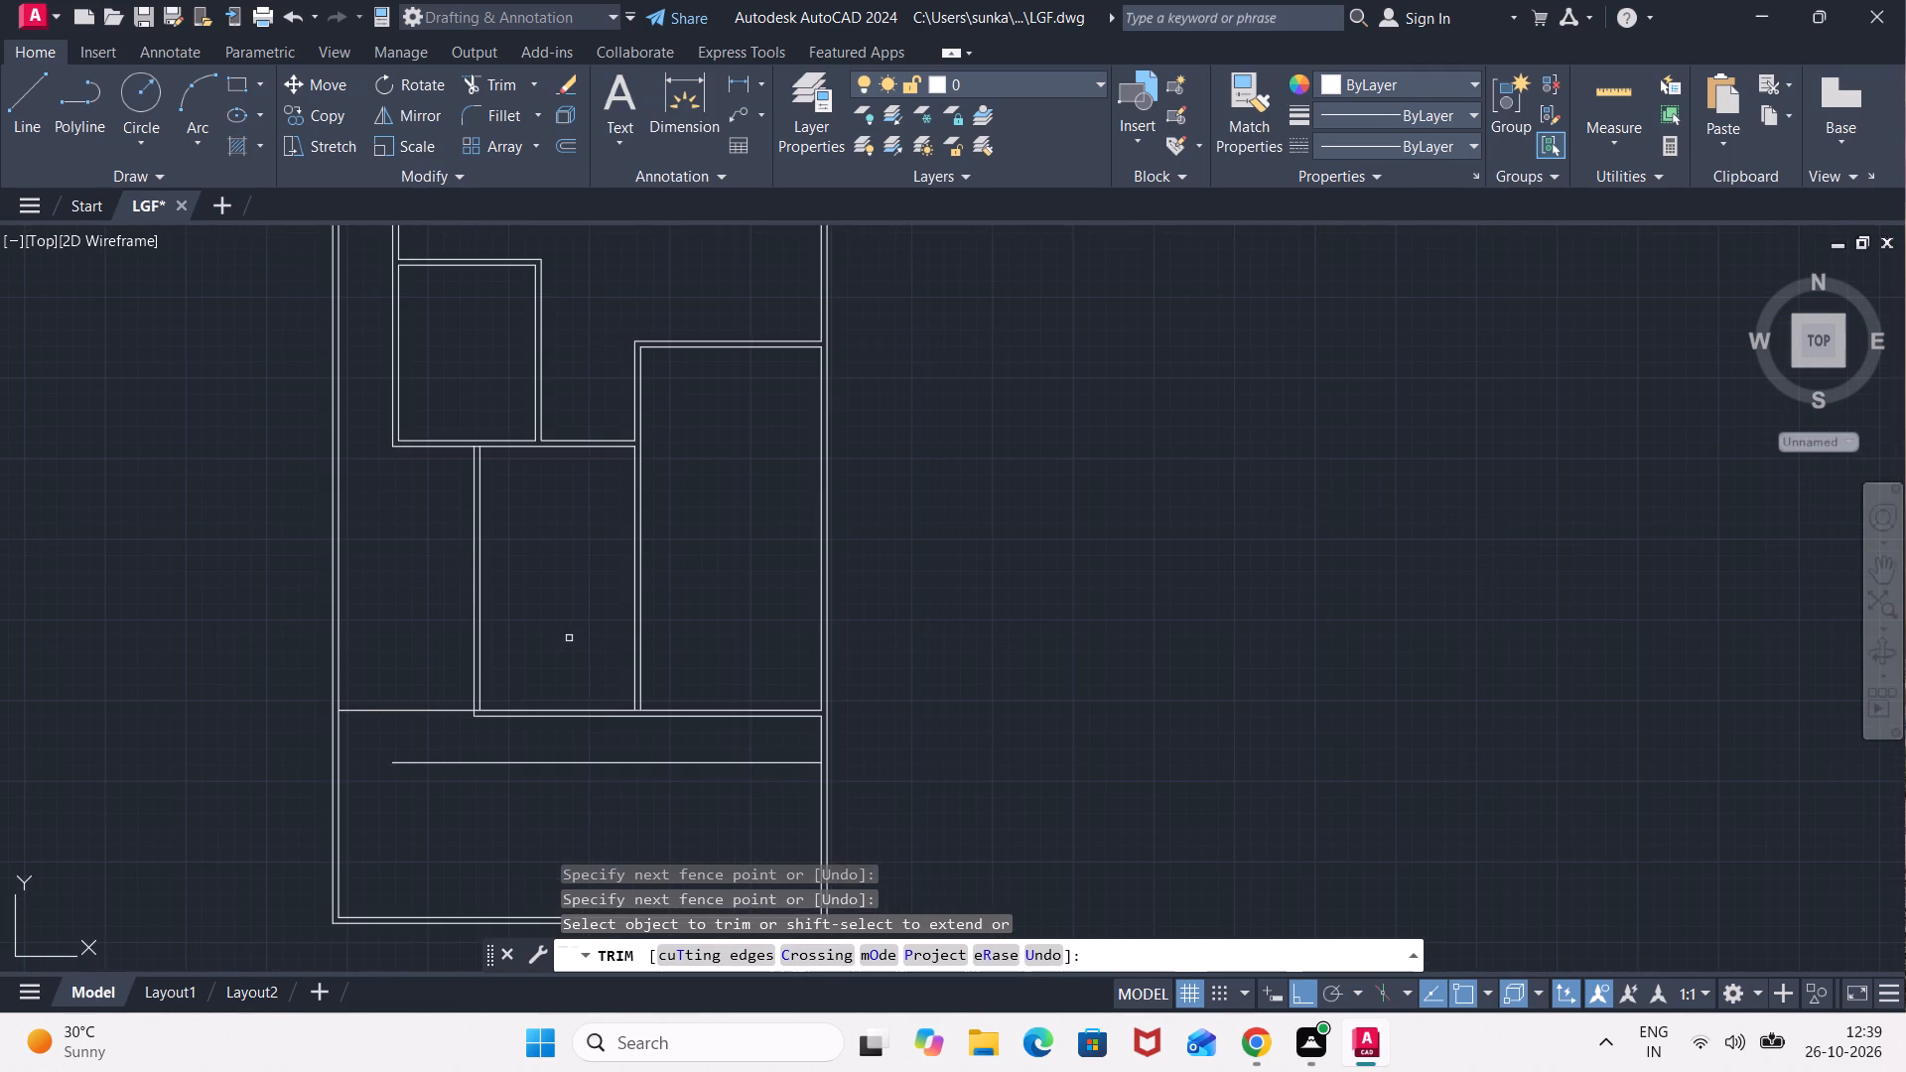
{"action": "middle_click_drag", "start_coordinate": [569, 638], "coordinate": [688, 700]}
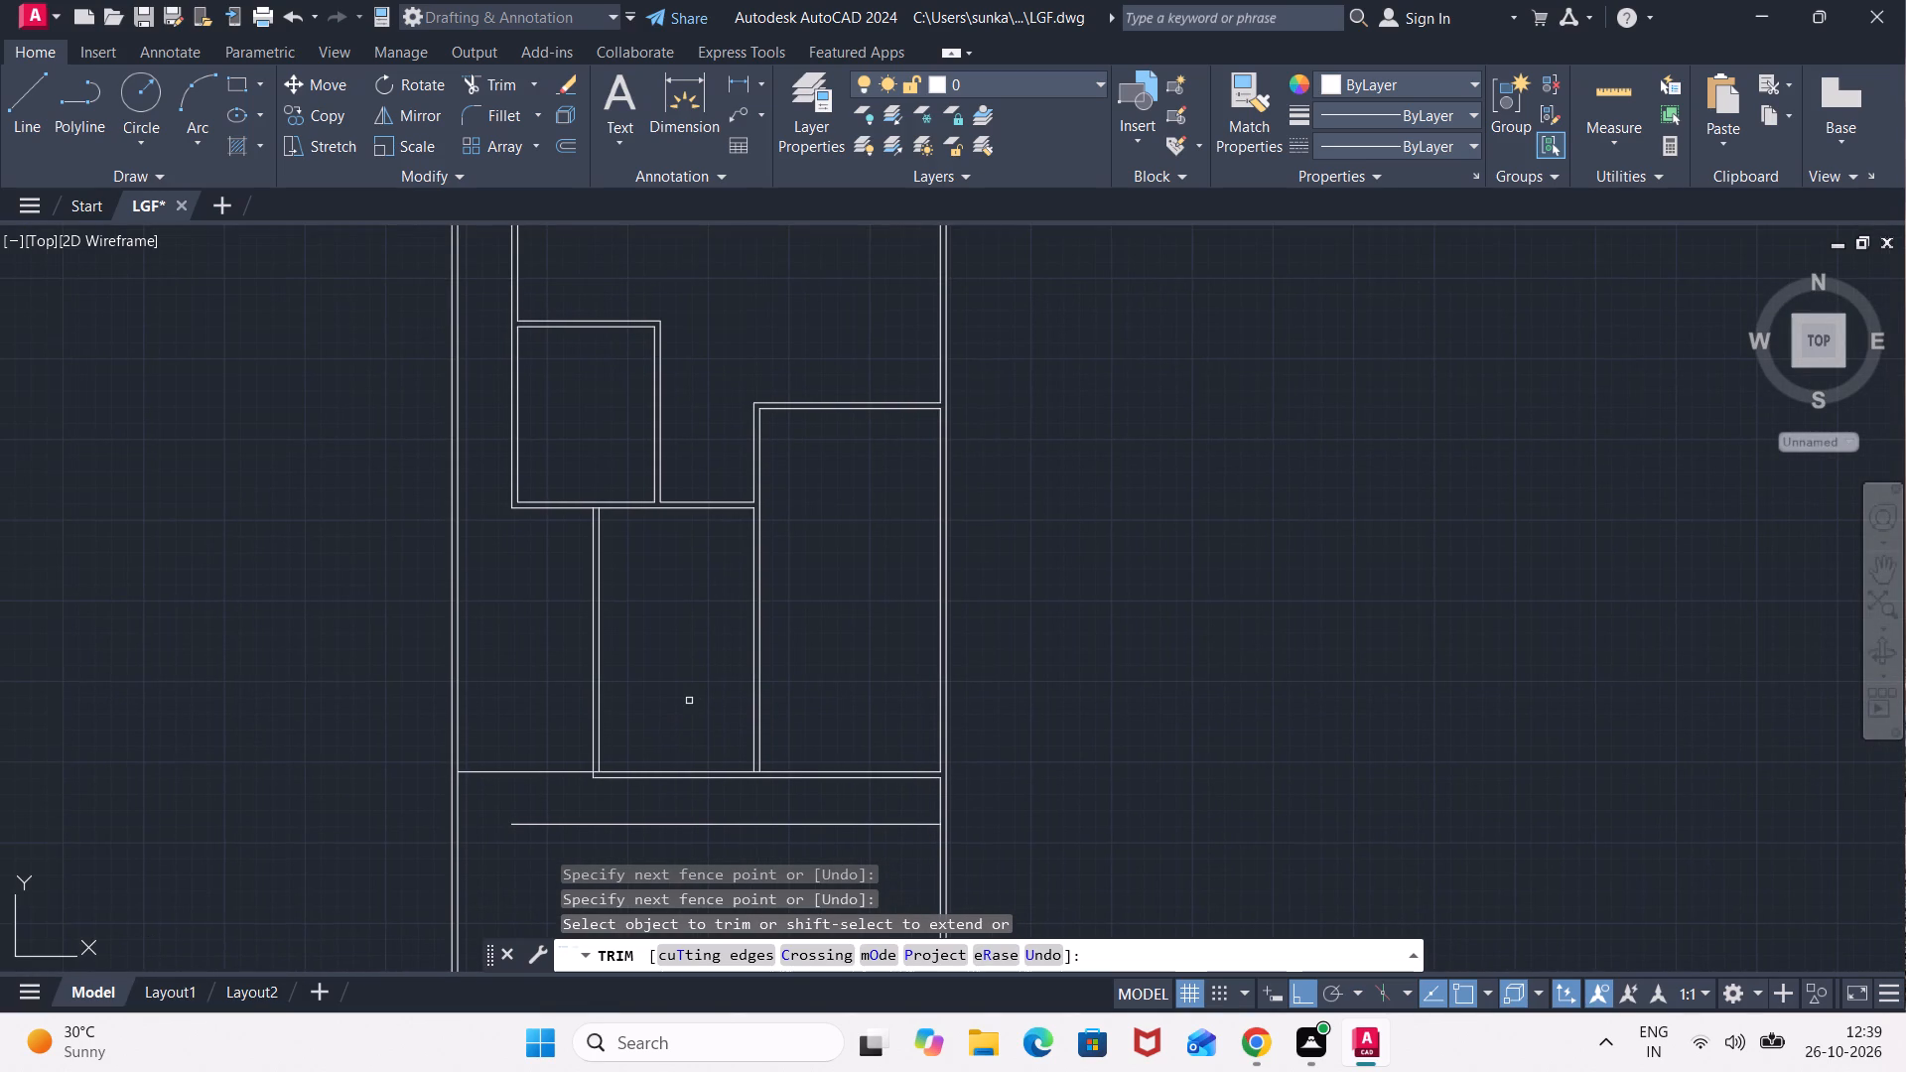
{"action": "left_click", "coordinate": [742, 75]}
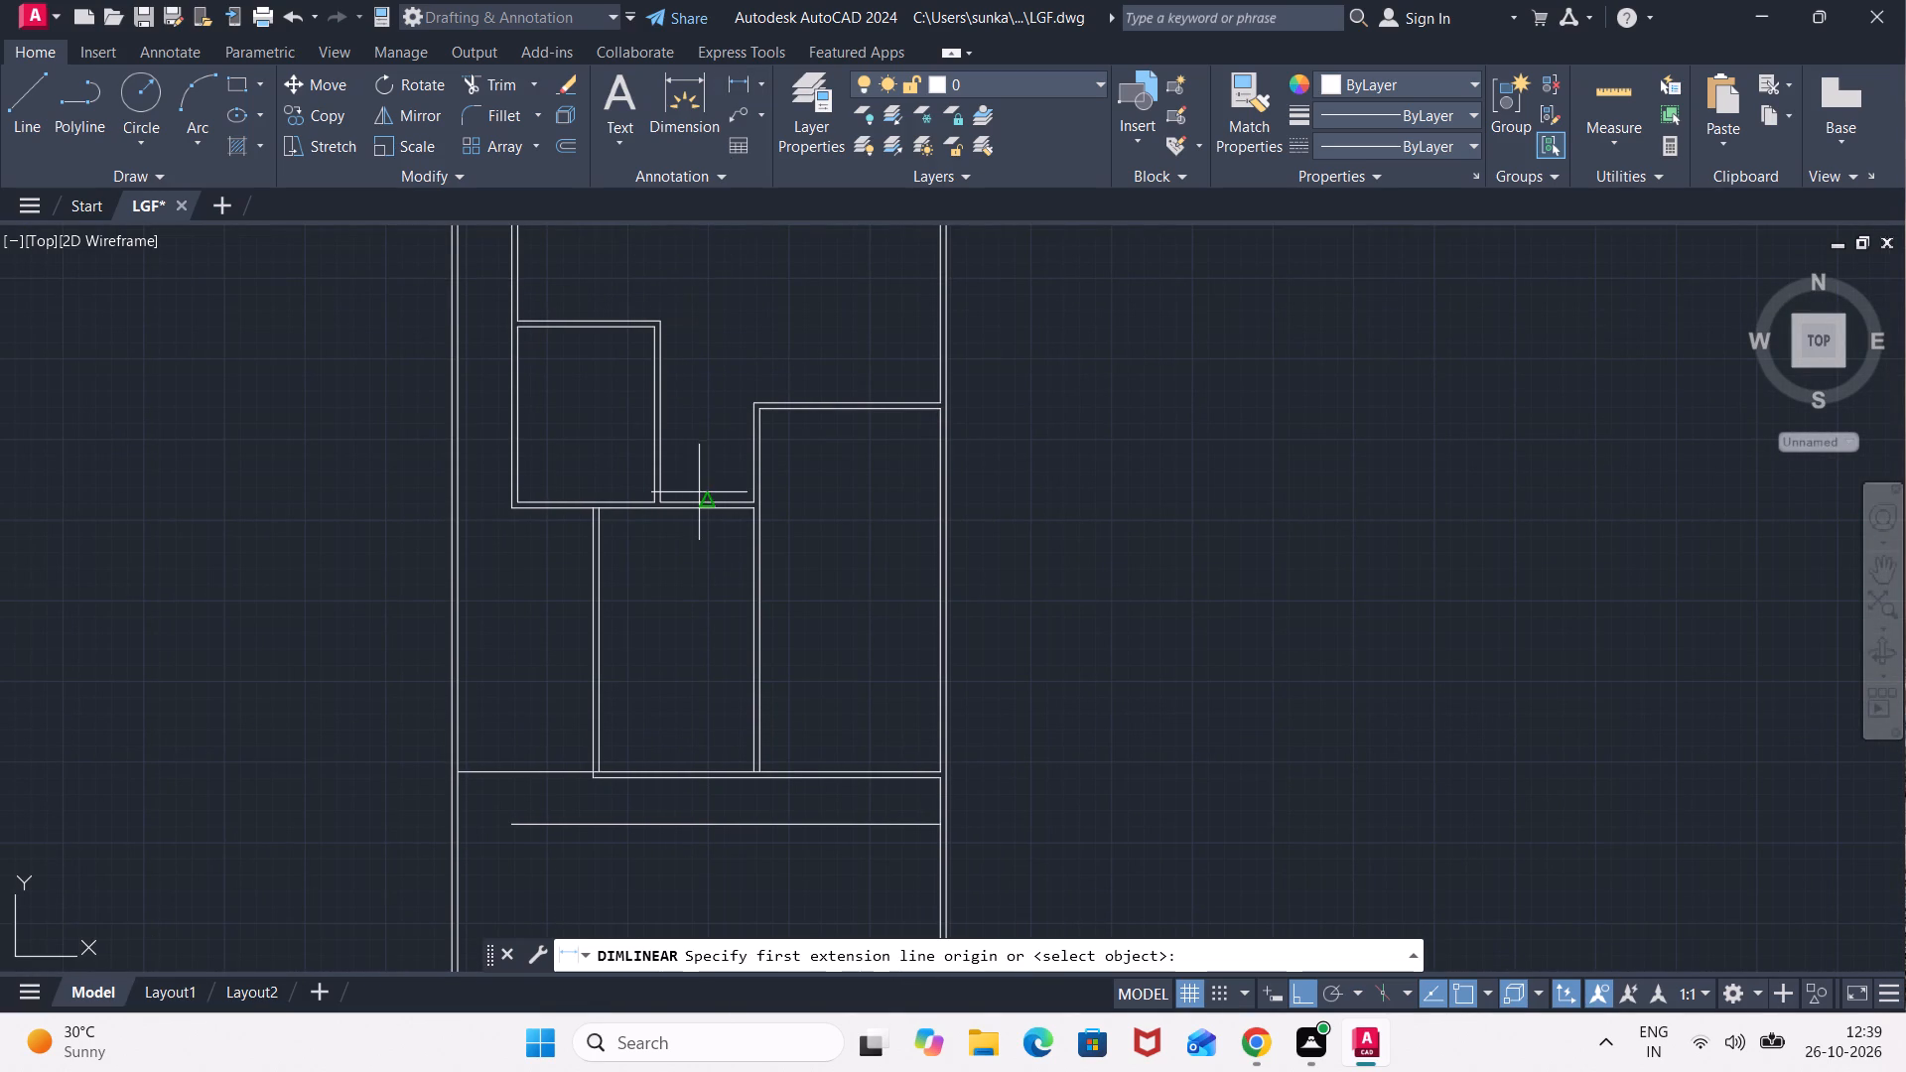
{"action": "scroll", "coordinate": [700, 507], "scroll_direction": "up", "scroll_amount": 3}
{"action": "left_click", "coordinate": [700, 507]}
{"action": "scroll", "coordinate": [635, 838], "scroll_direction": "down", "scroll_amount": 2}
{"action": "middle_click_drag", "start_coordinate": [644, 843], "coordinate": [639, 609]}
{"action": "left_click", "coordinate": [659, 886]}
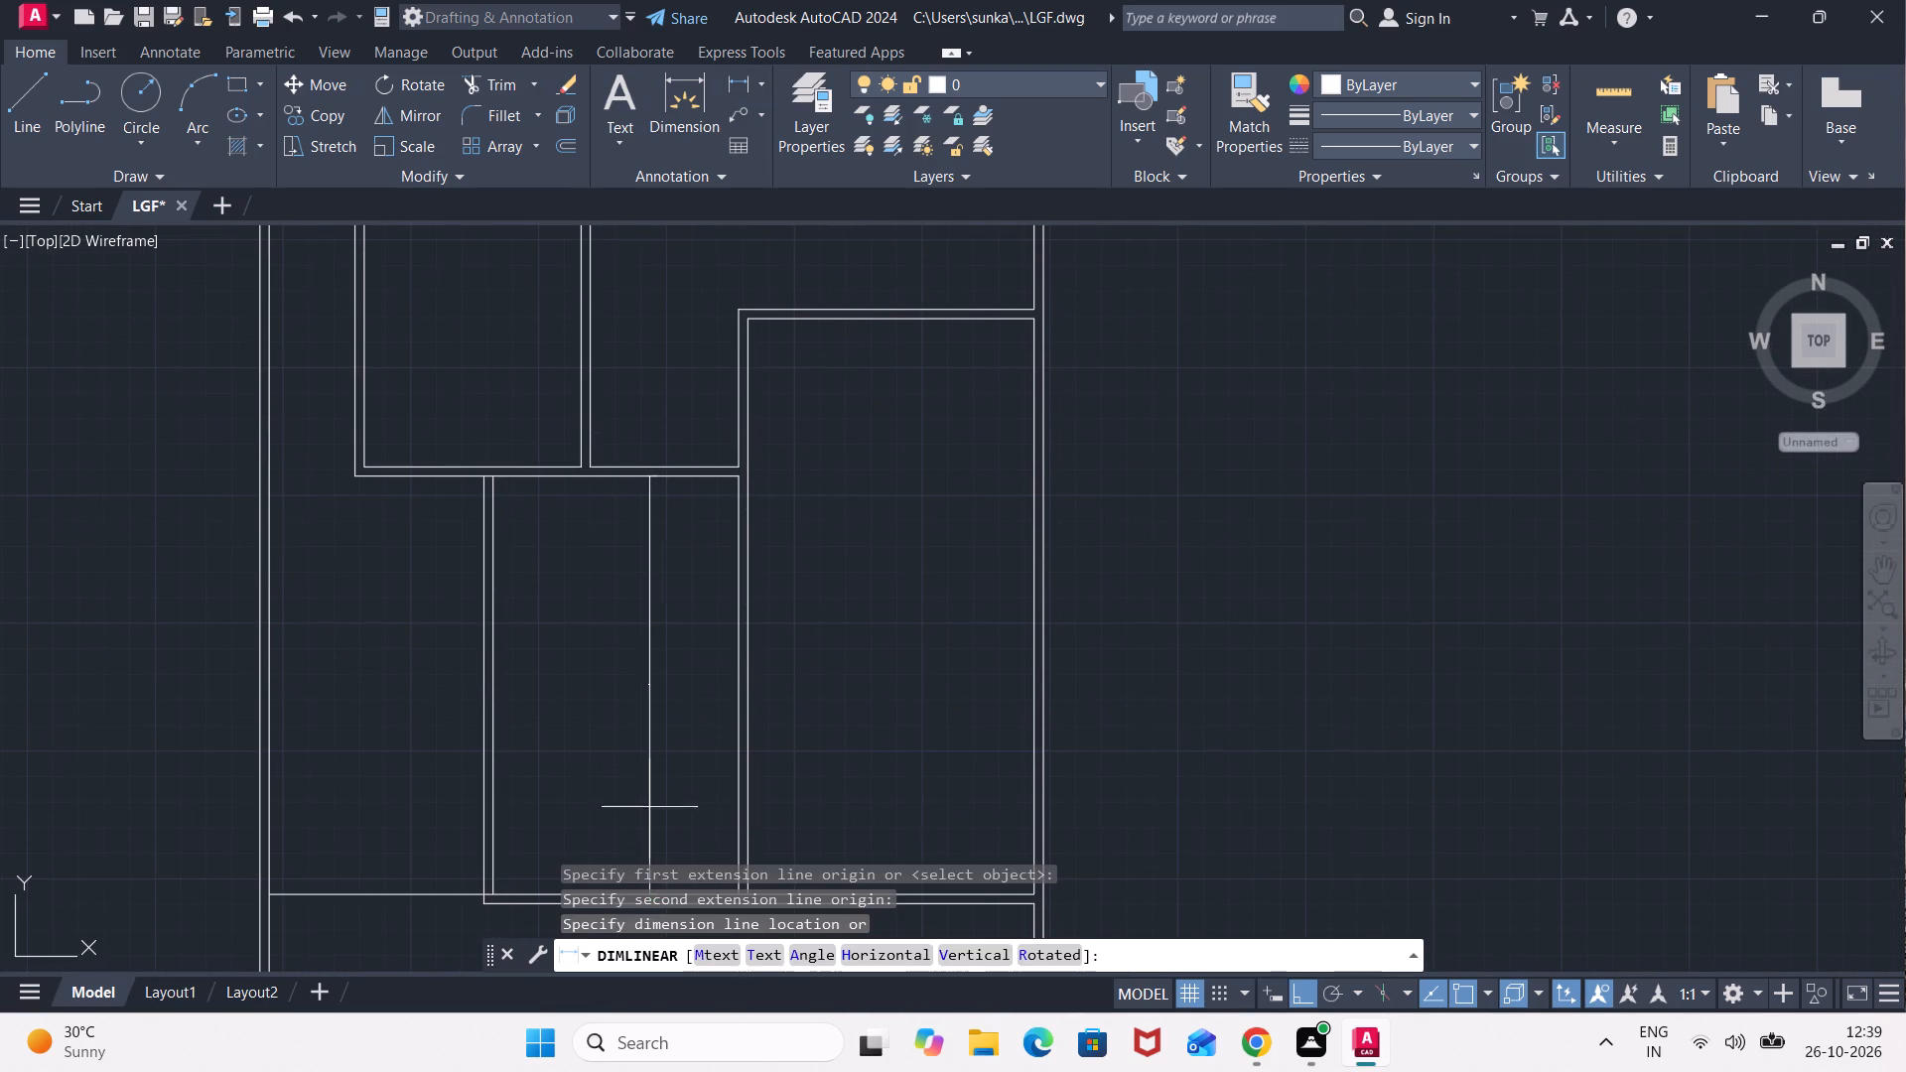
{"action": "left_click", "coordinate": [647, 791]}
Modify the Standard dimension style to use Engineering primary units and a text height of 8".
{"action": "key", "text": "d"}
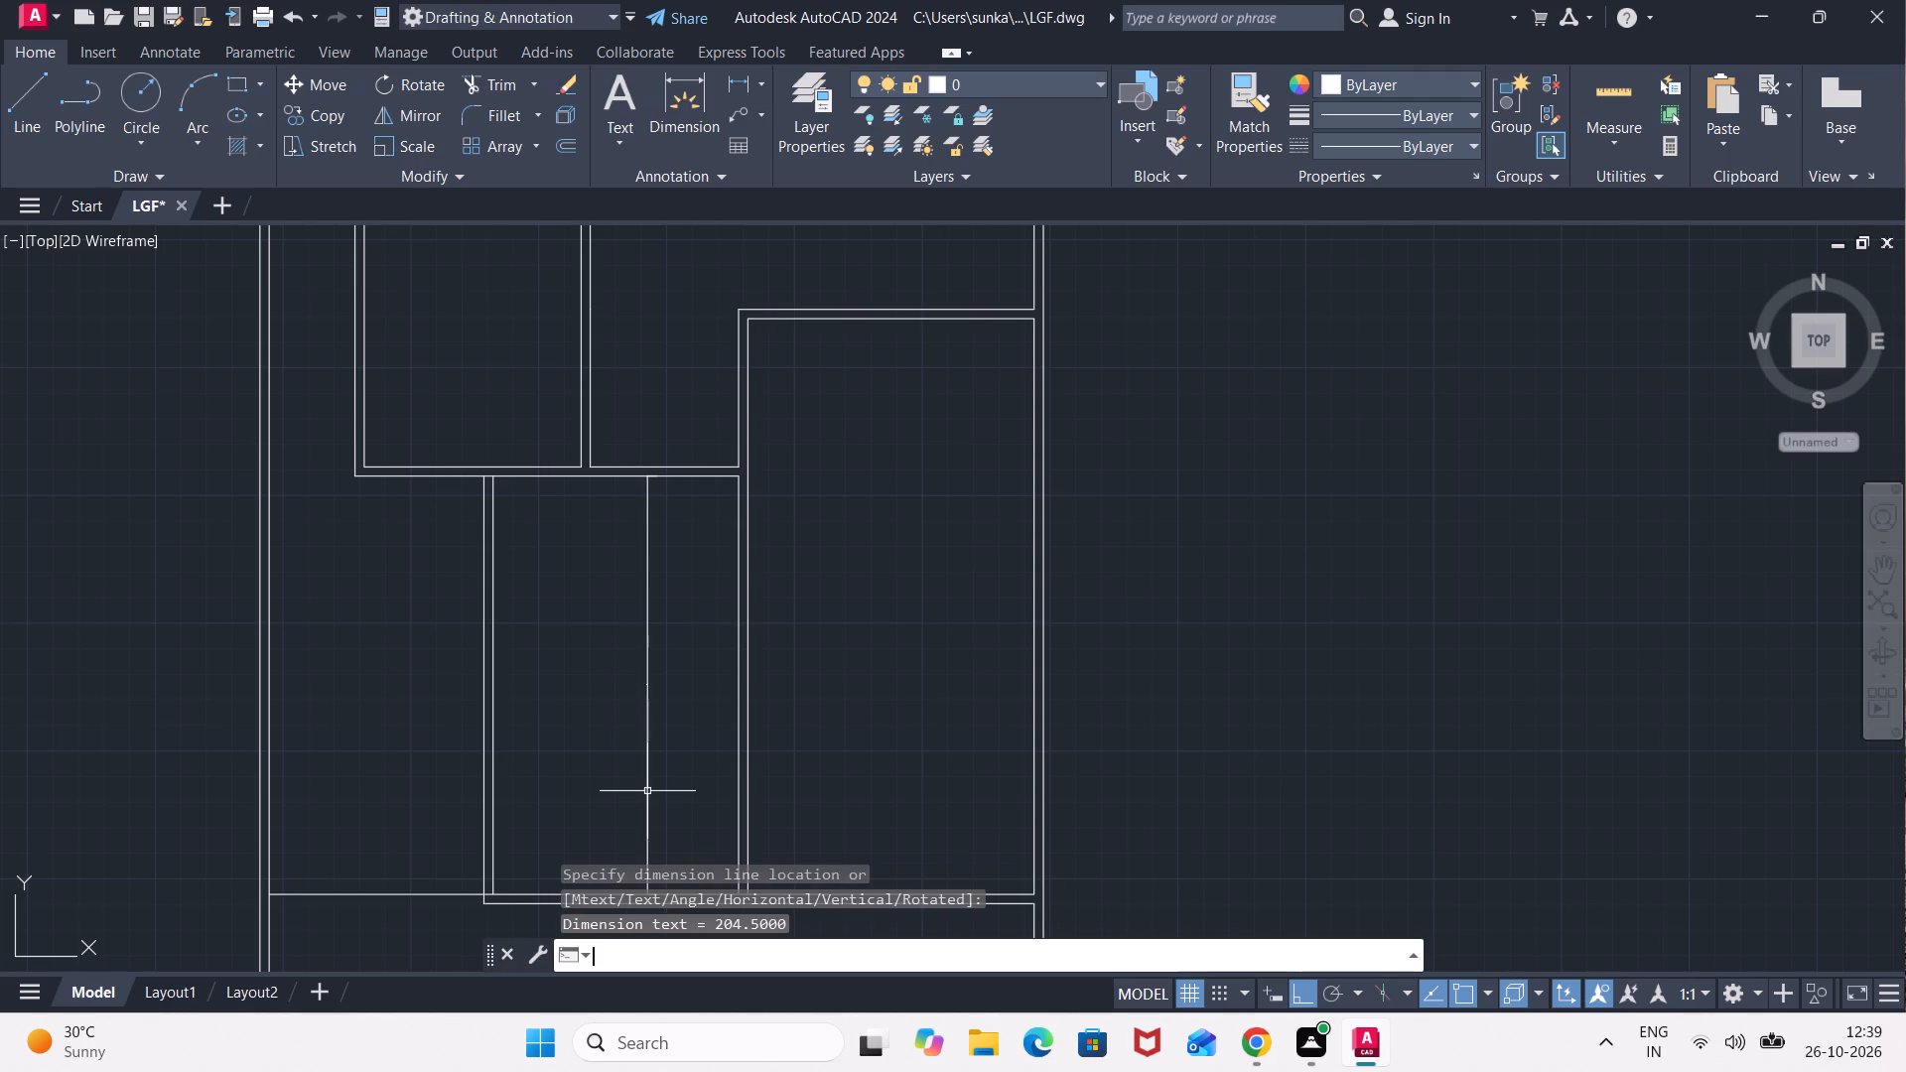
{"action": "key", "text": "Return"}
{"action": "left_click", "coordinate": [1206, 492]}
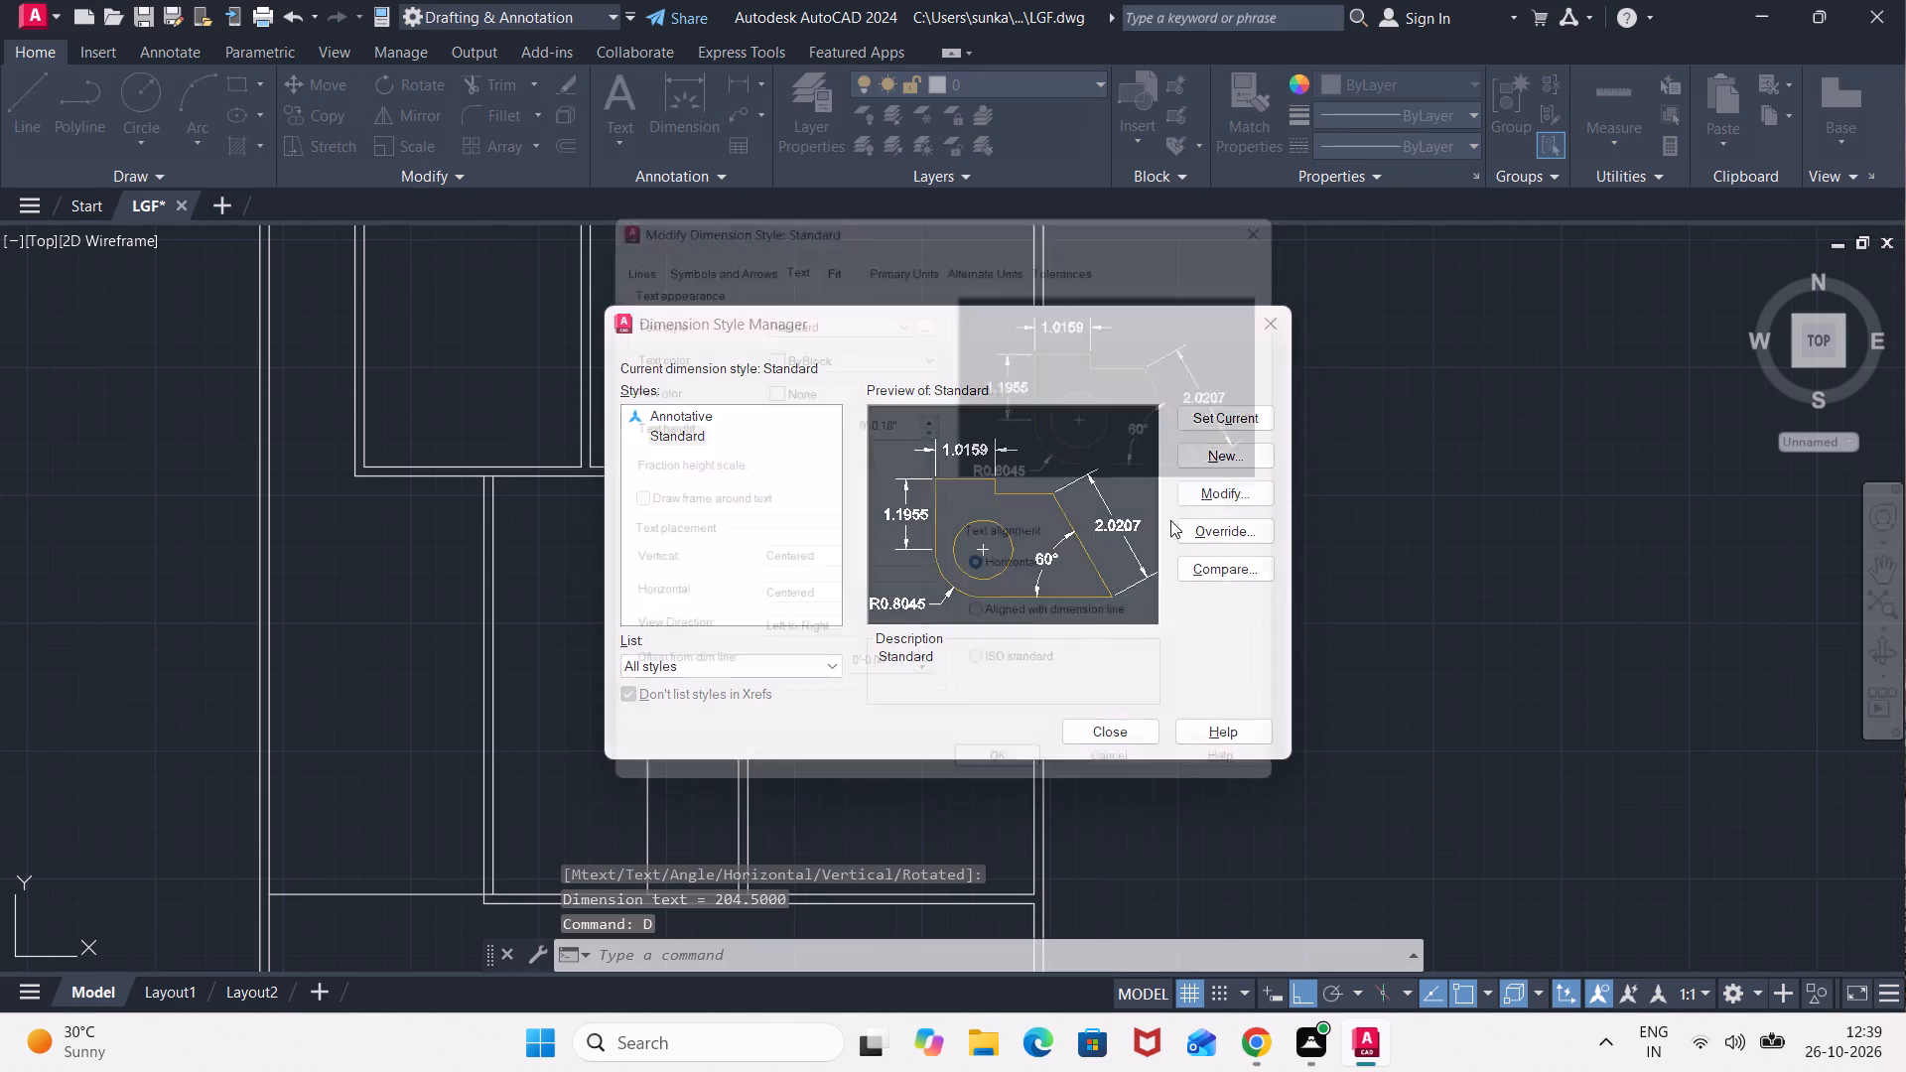
{"action": "left_click", "coordinate": [907, 252]}
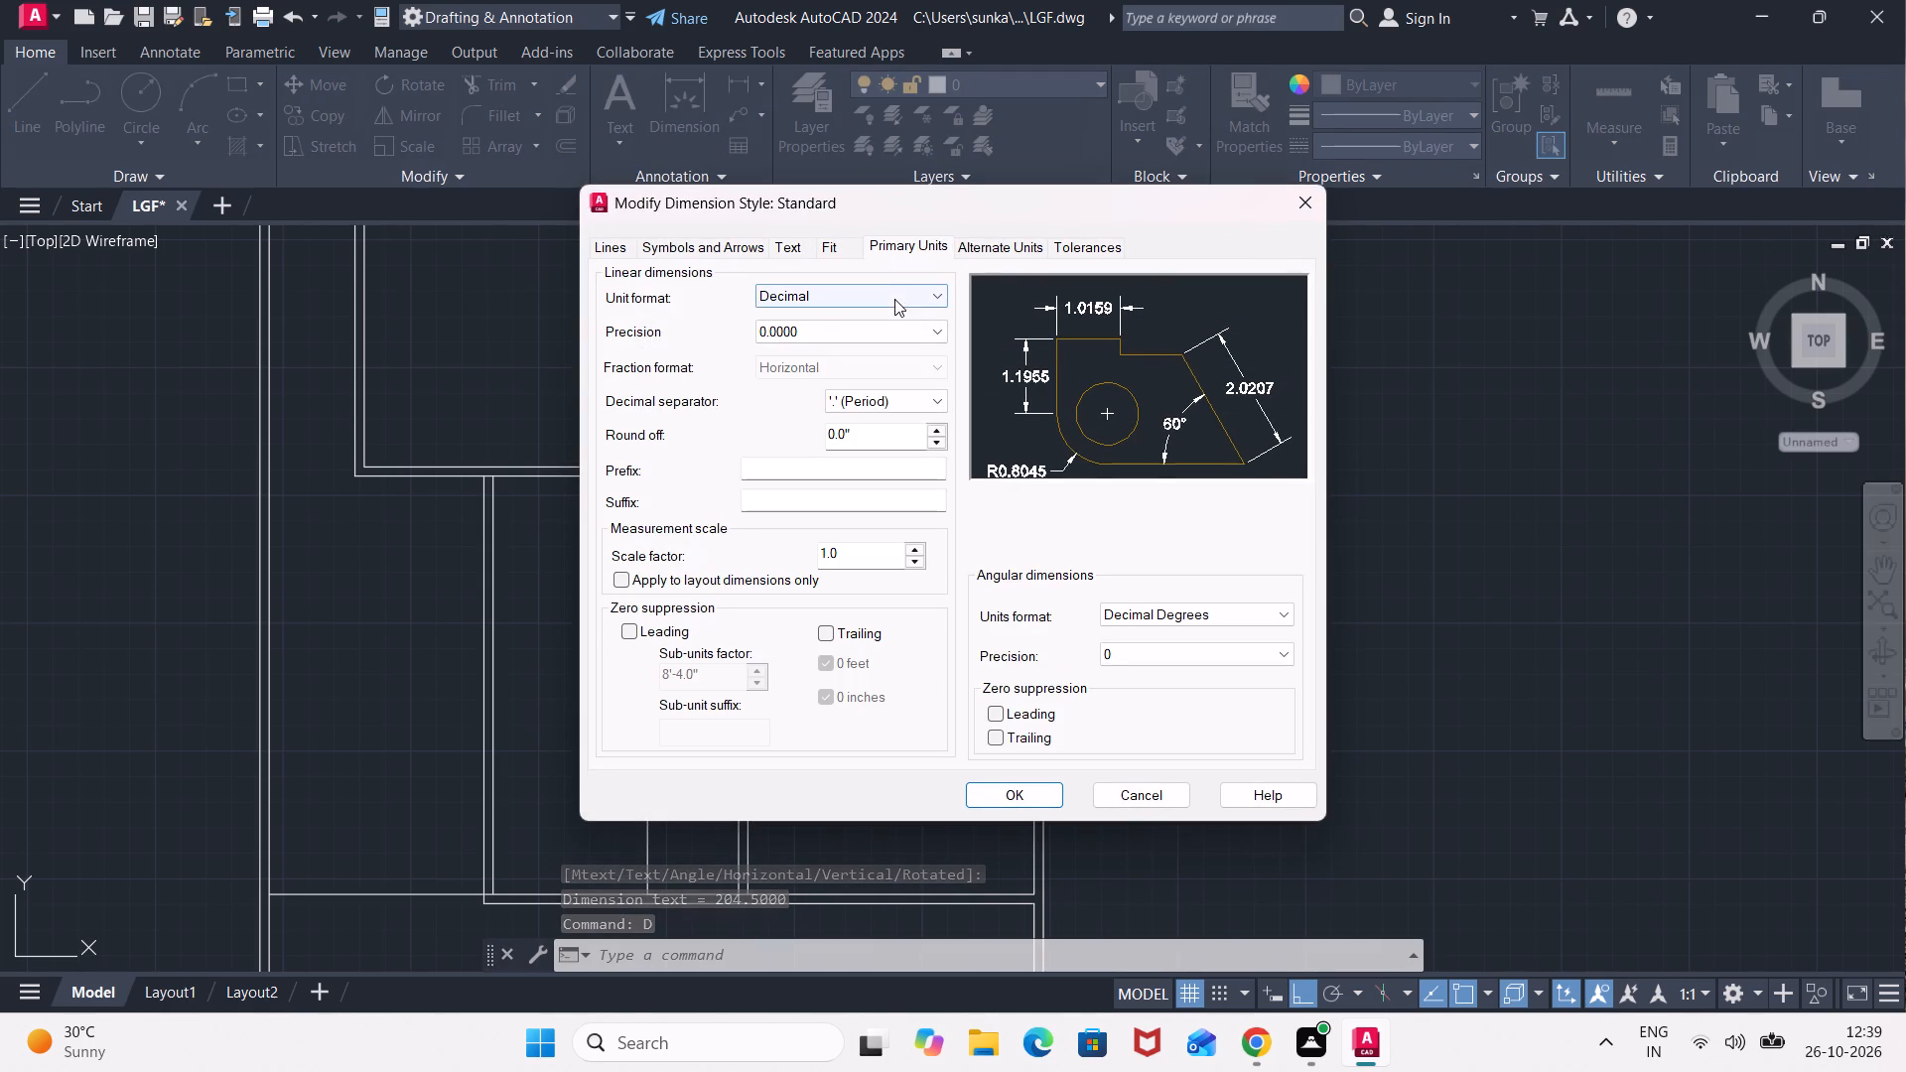
{"action": "left_click", "coordinate": [894, 300]}
{"action": "left_click", "coordinate": [900, 344]}
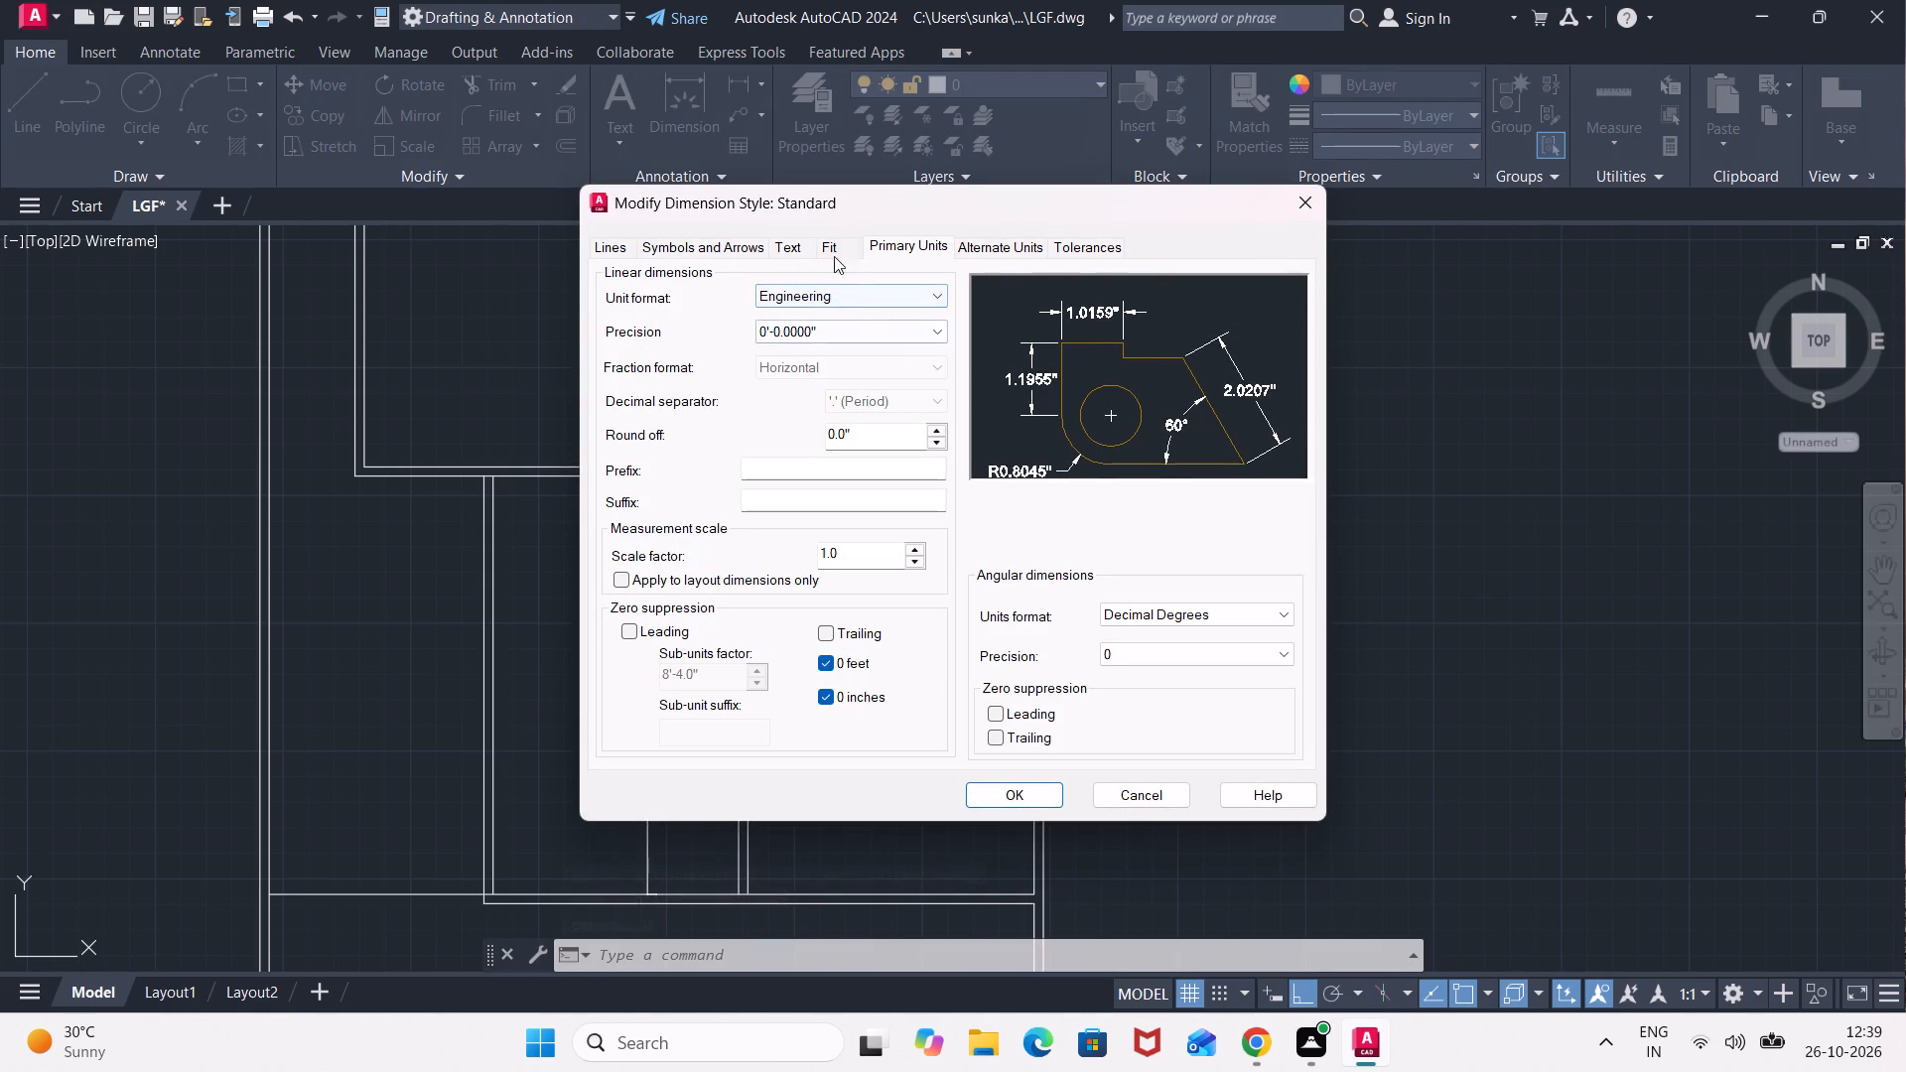
{"action": "left_click", "coordinate": [791, 242]}
{"action": "double_click", "coordinate": [913, 420]}
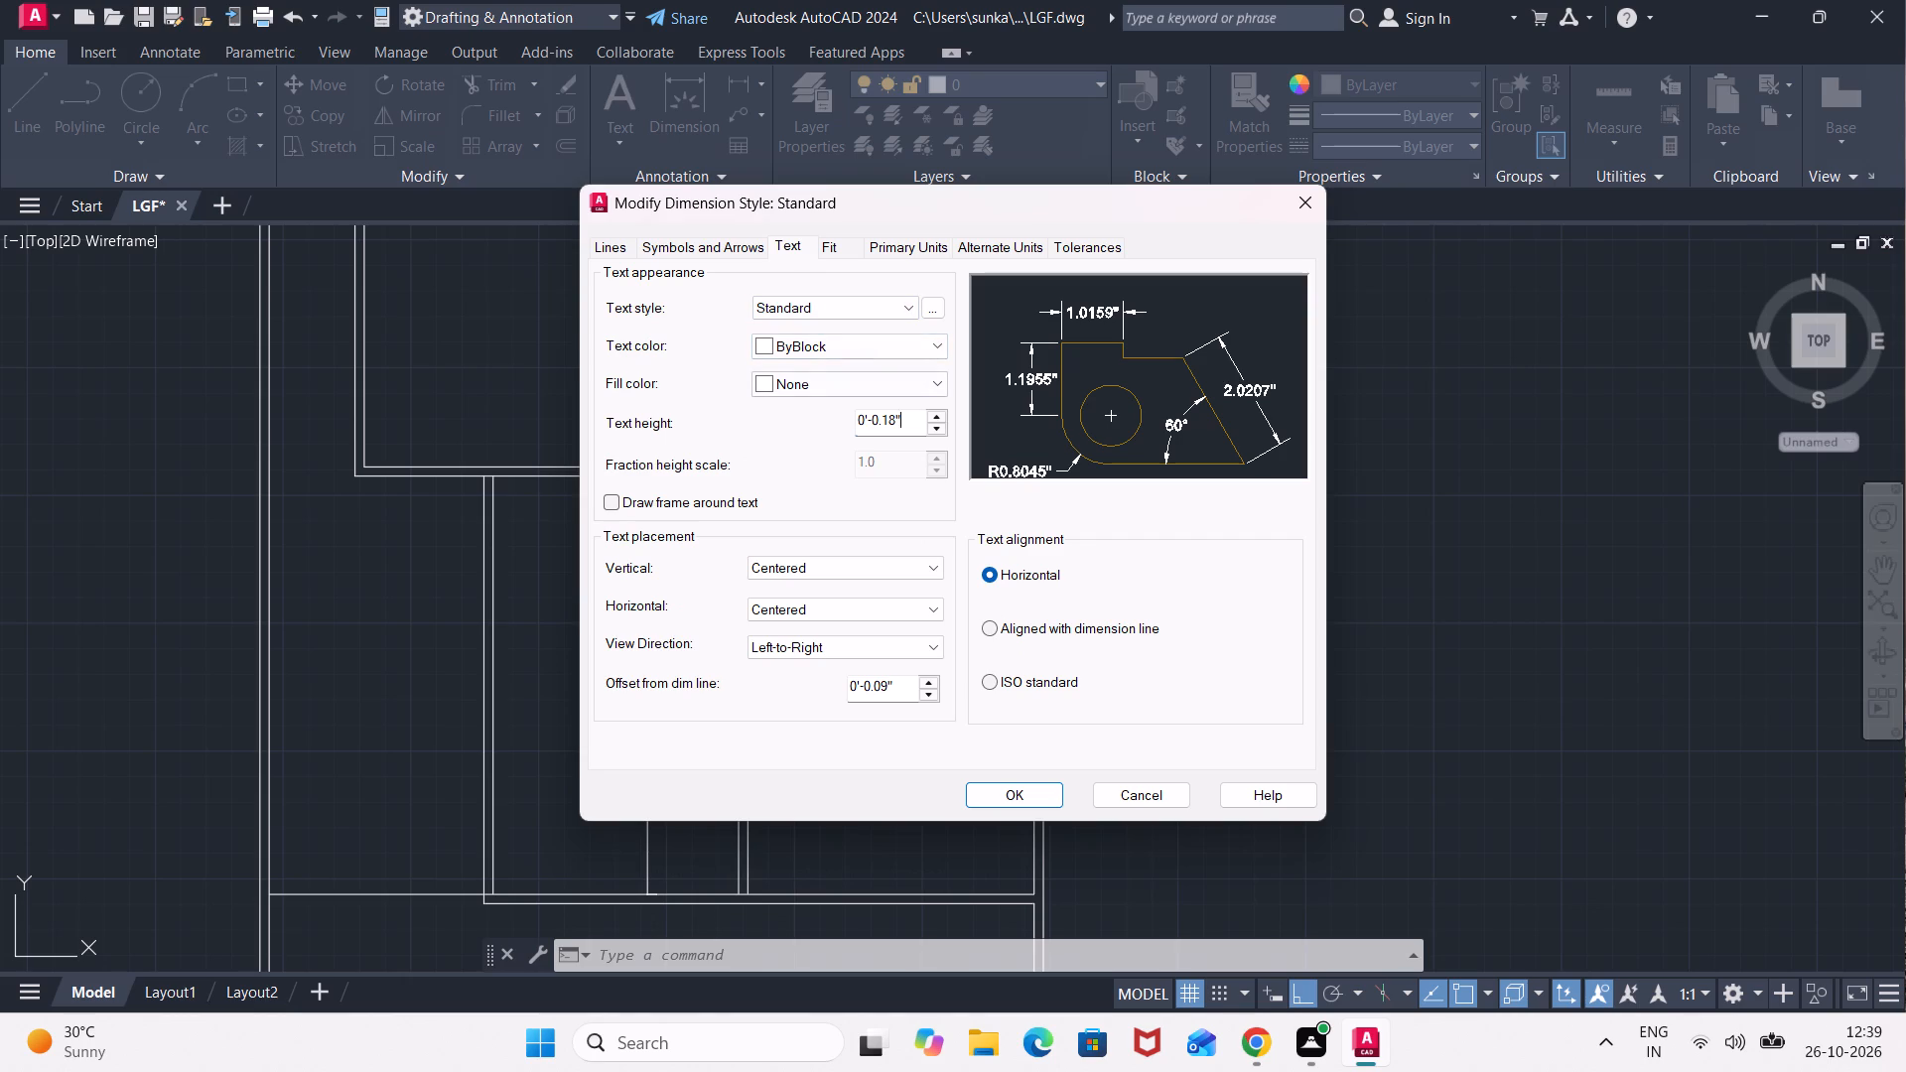
{"action": "type", "text": "8\""}
{"action": "key", "text": "Return"}
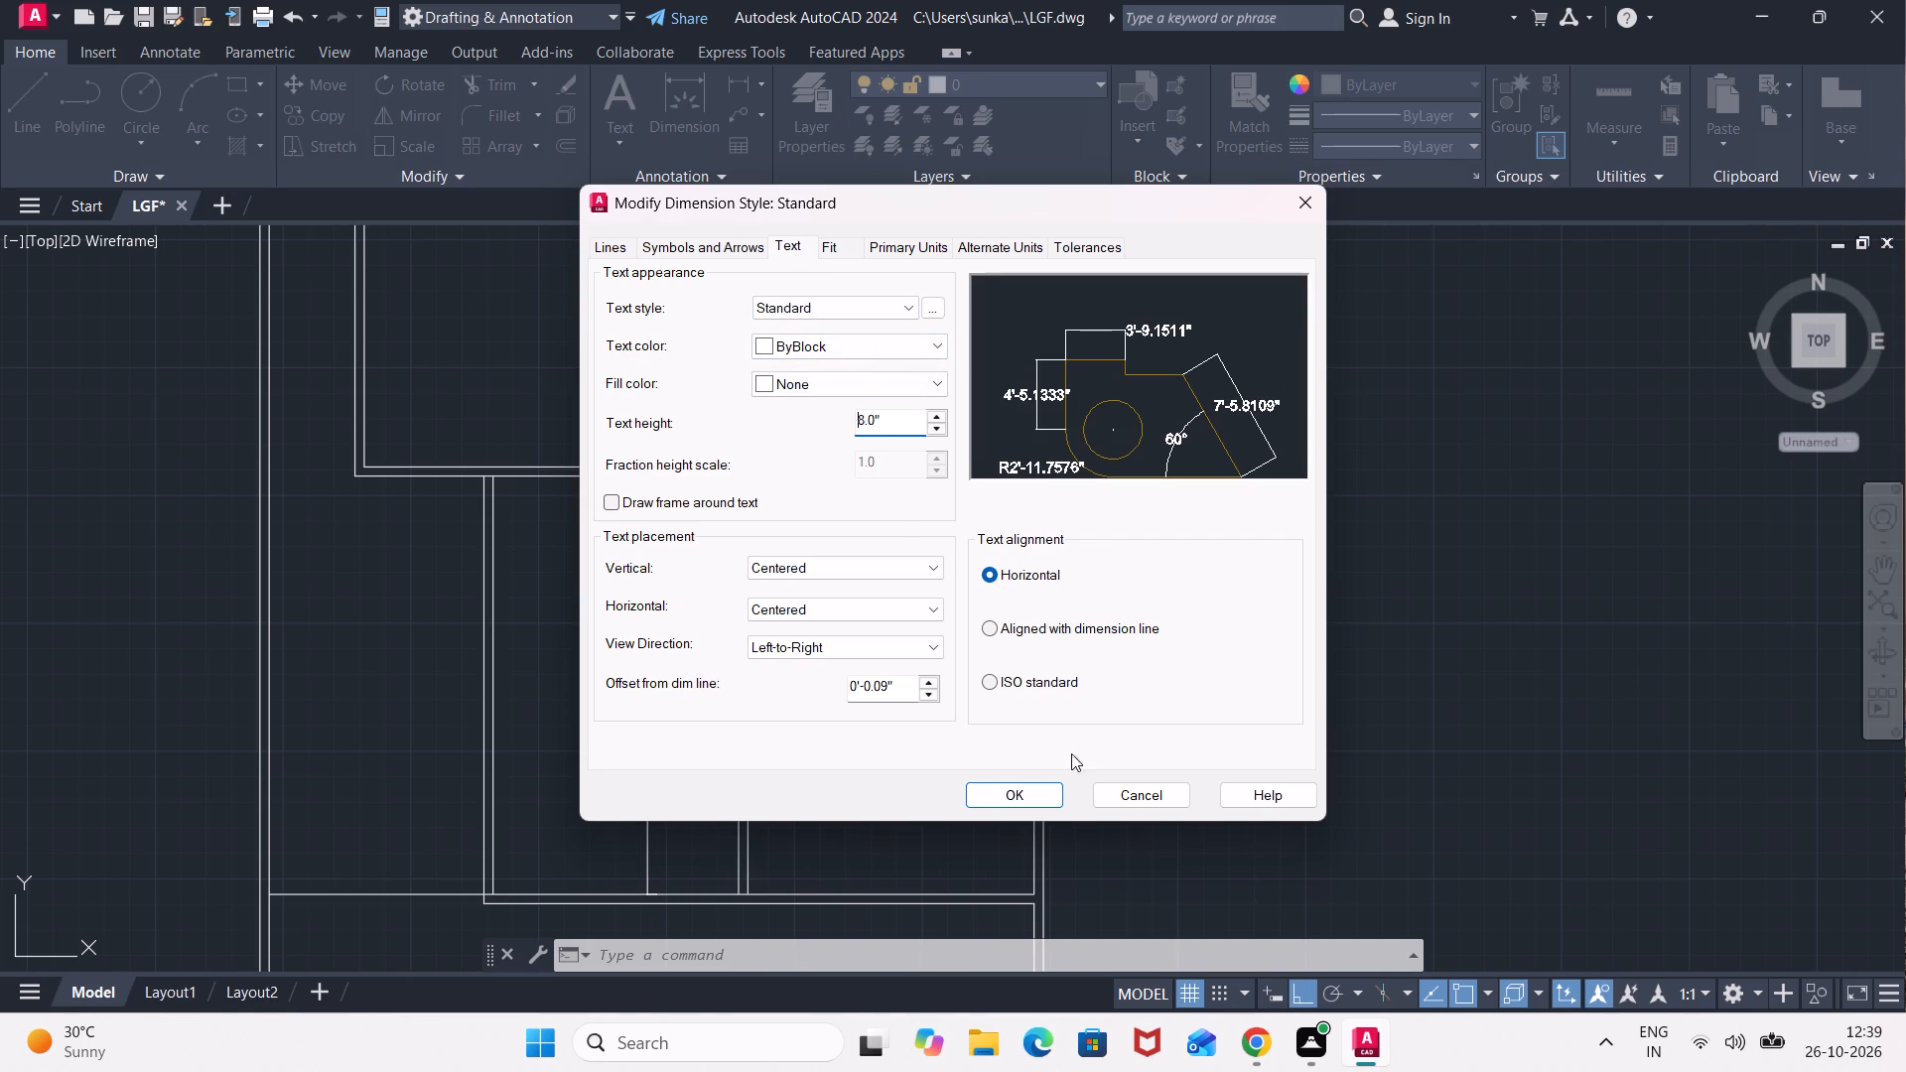
{"action": "left_click", "coordinate": [1021, 792]}
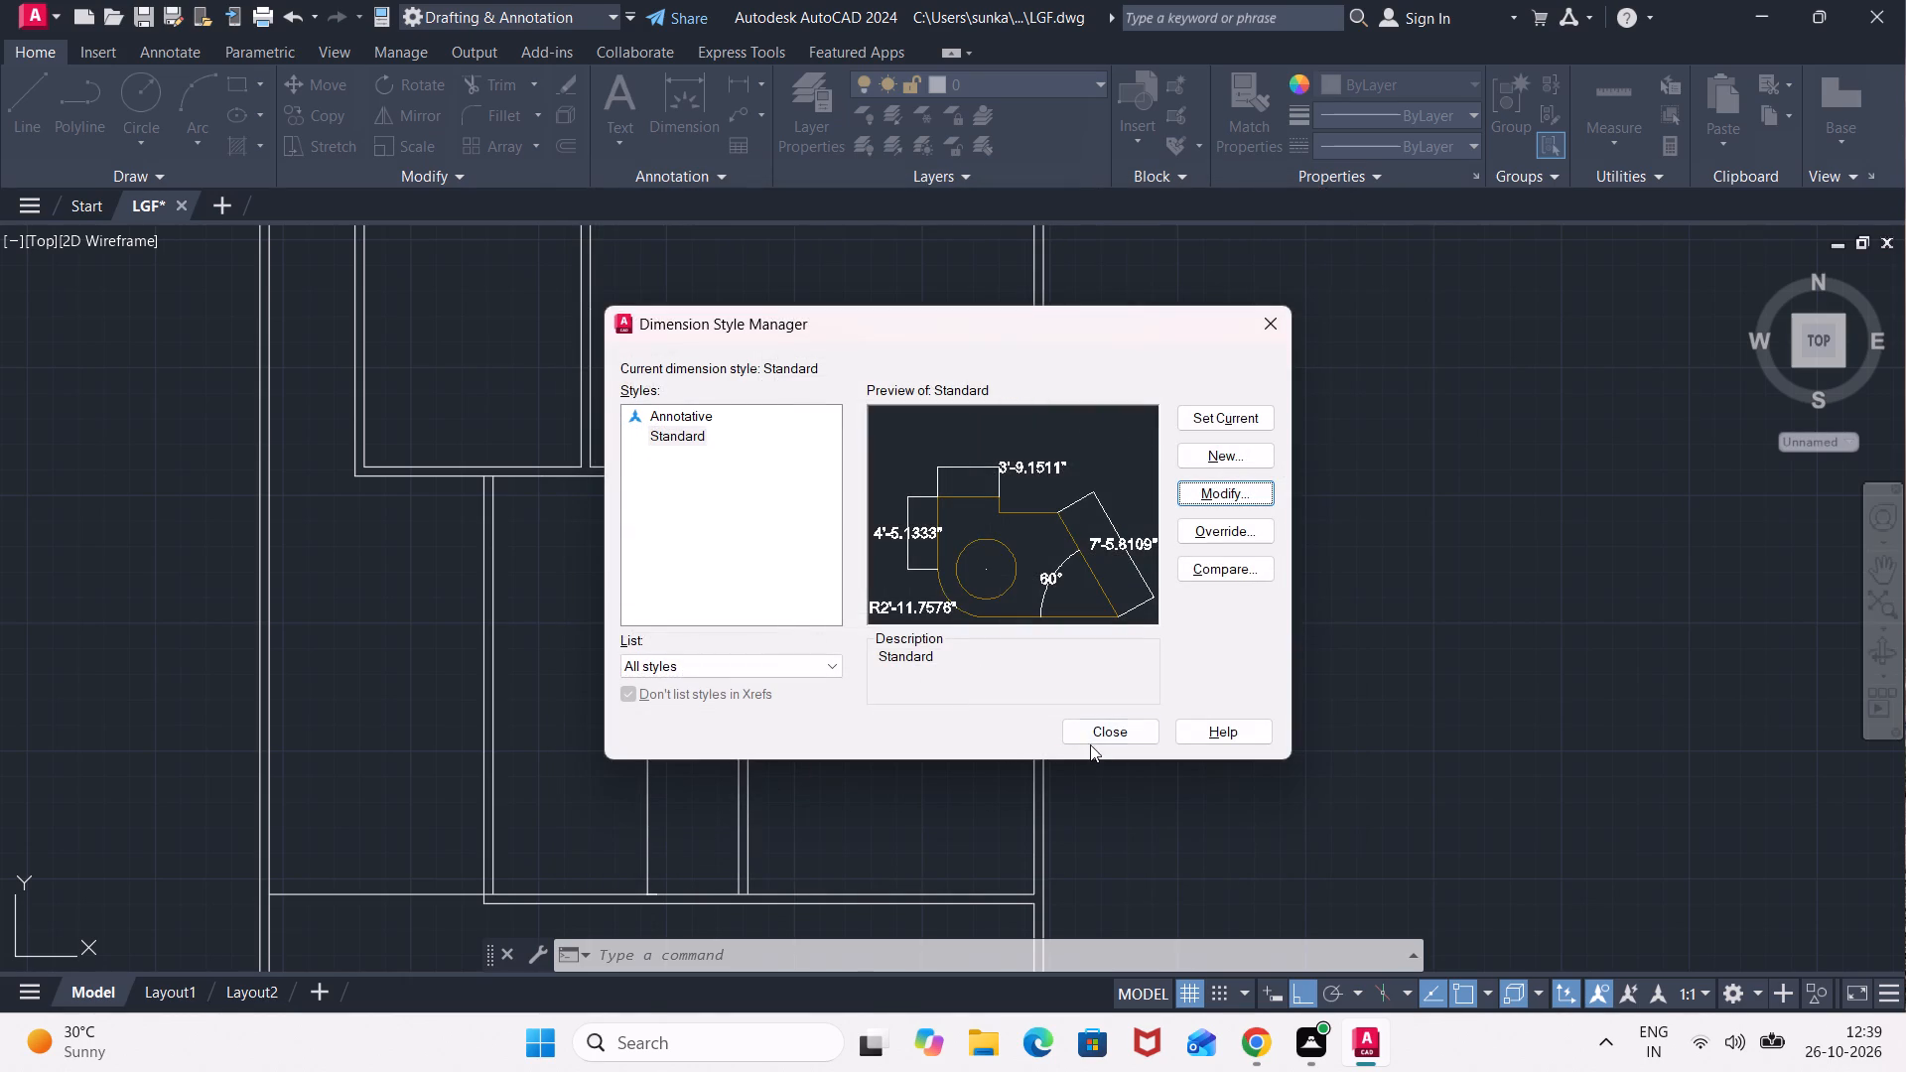
{"action": "left_click", "coordinate": [1090, 744]}
{"action": "key", "text": "Escape"}
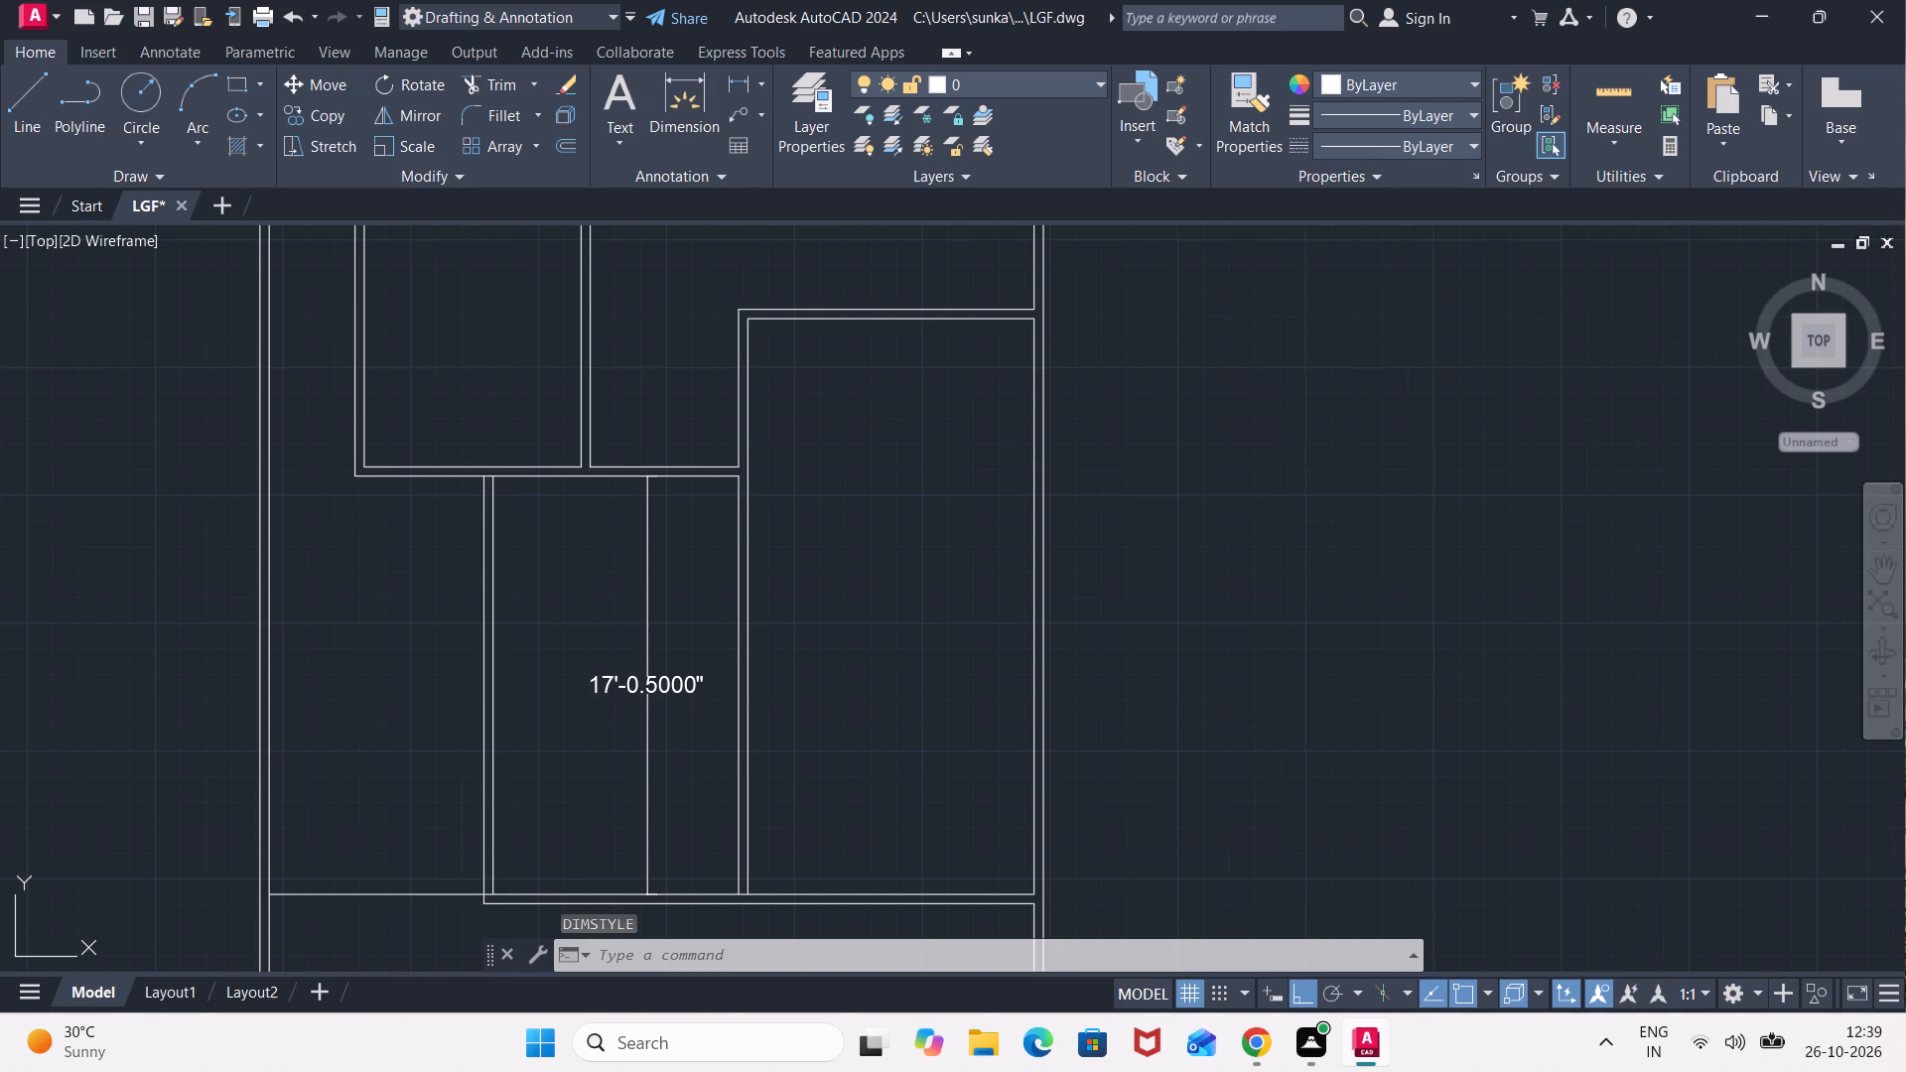
{"action": "key", "text": "Escape"}
{"action": "key", "text": "Escape"}
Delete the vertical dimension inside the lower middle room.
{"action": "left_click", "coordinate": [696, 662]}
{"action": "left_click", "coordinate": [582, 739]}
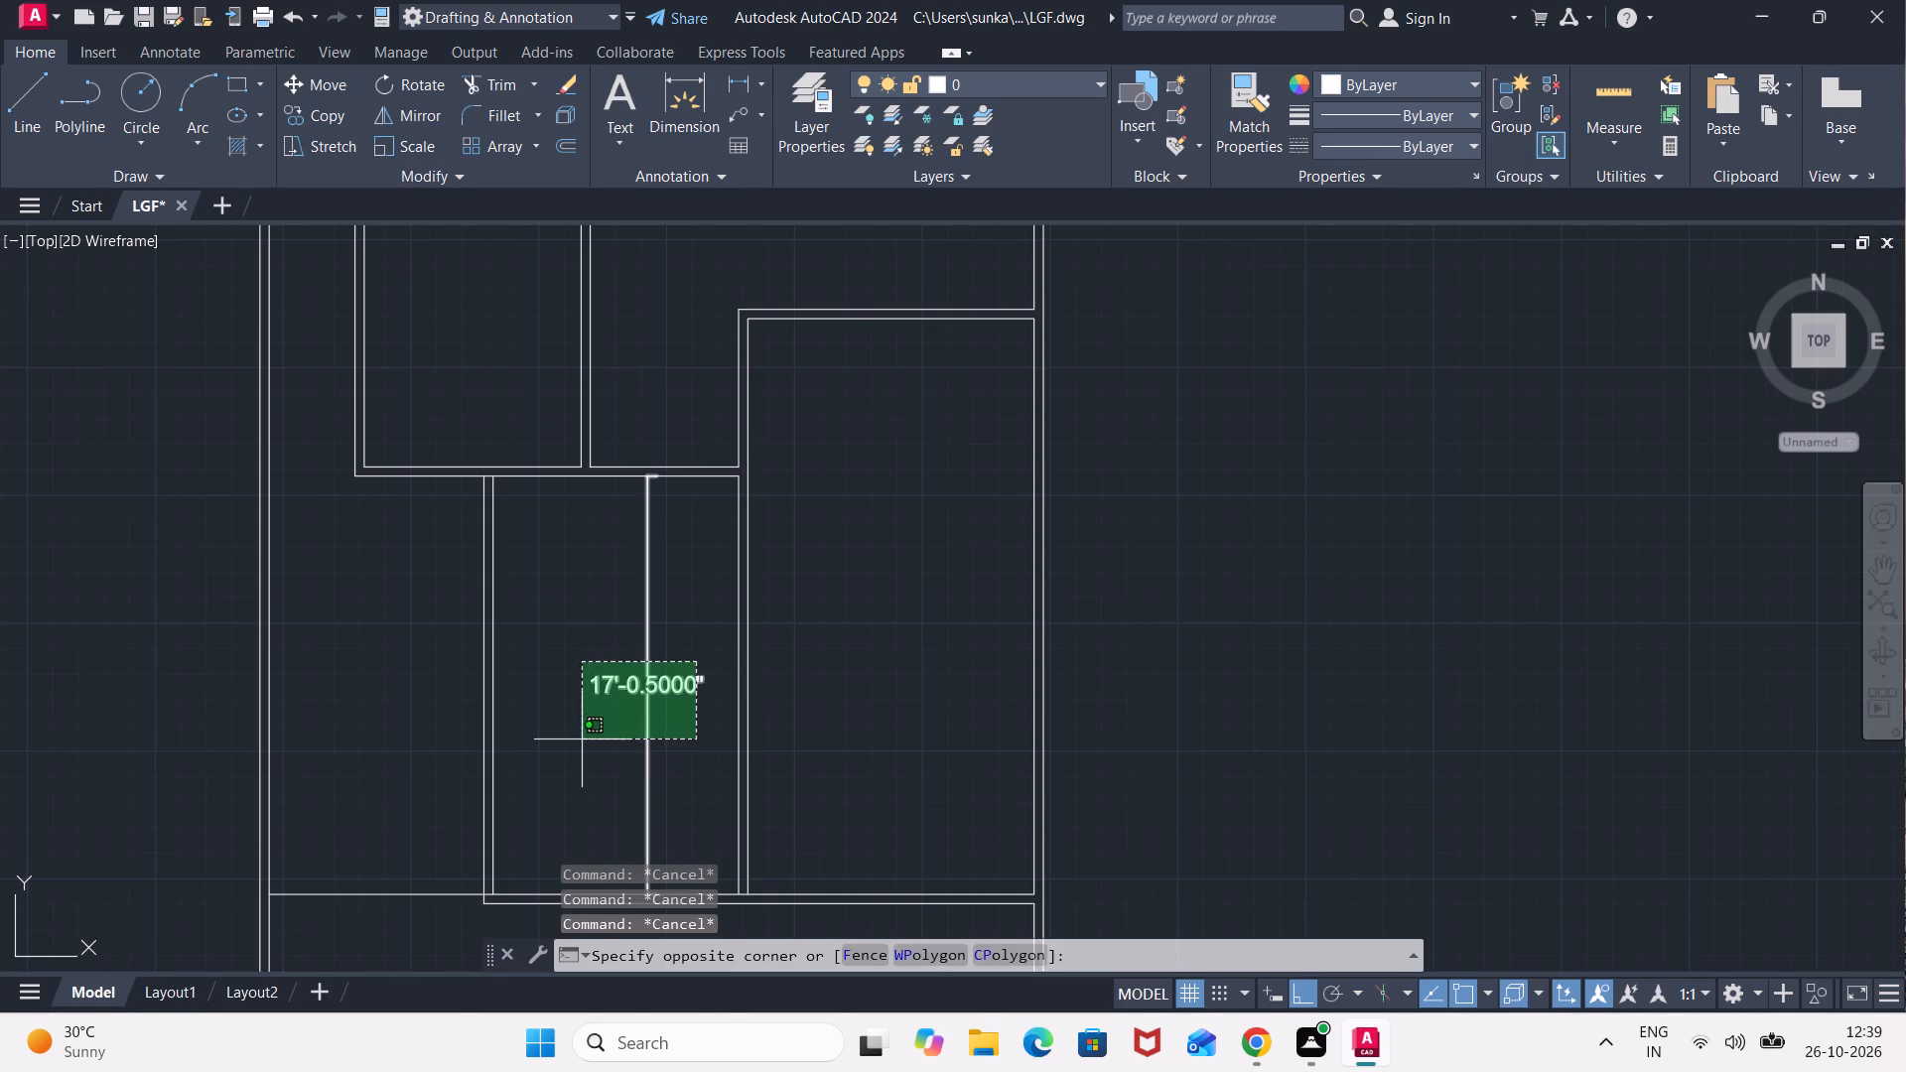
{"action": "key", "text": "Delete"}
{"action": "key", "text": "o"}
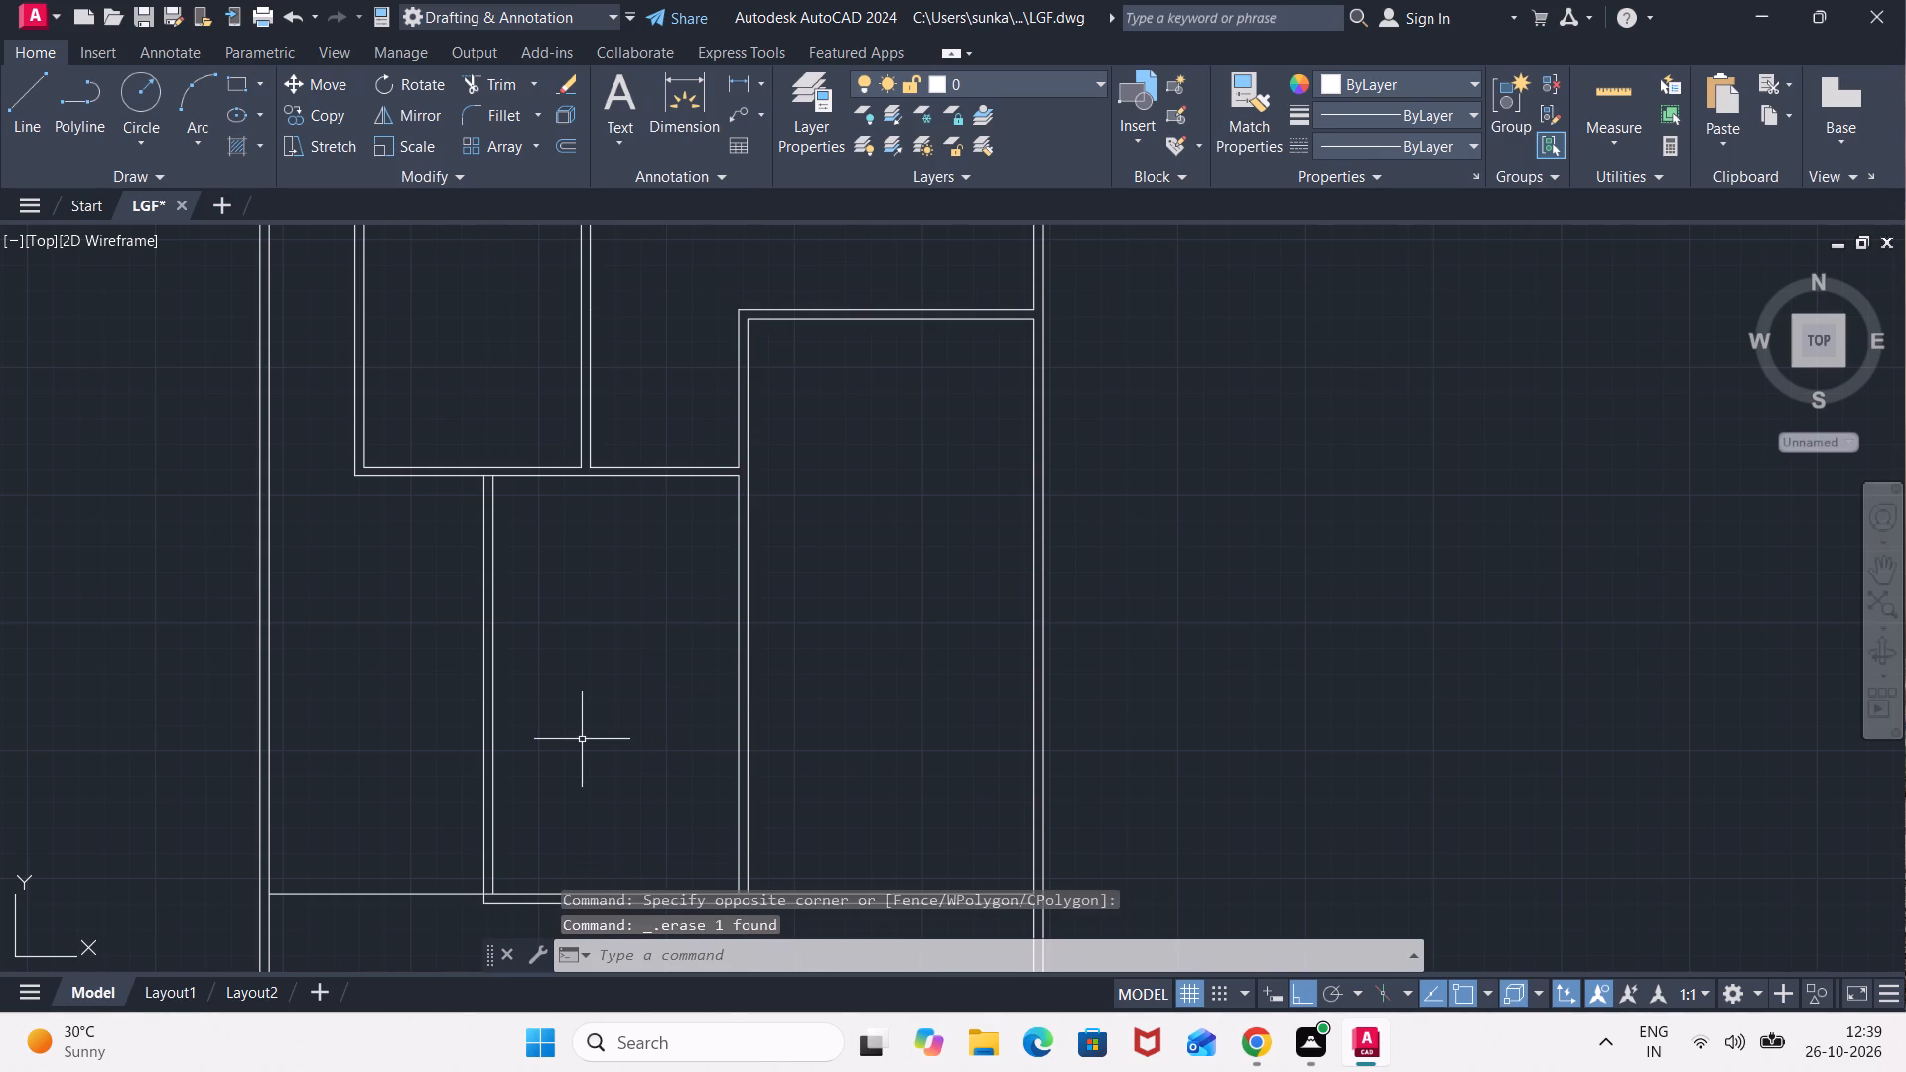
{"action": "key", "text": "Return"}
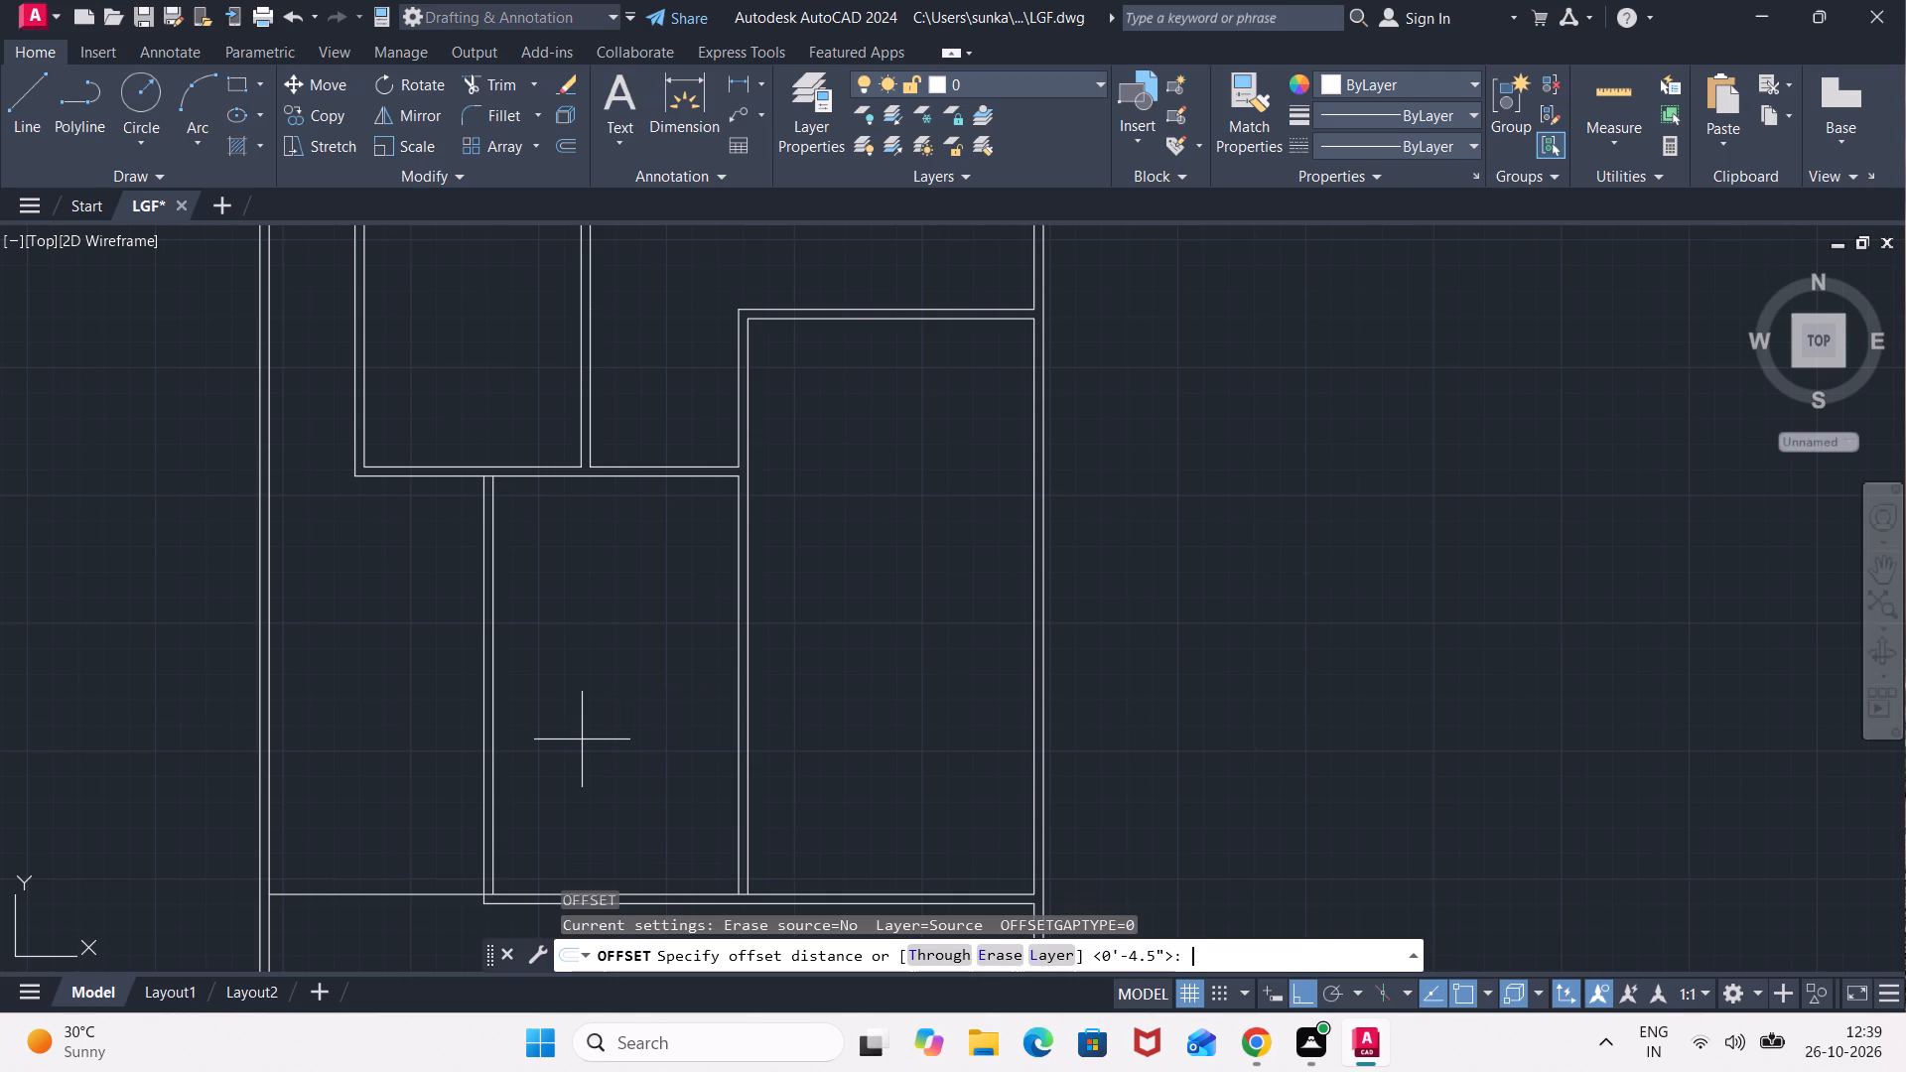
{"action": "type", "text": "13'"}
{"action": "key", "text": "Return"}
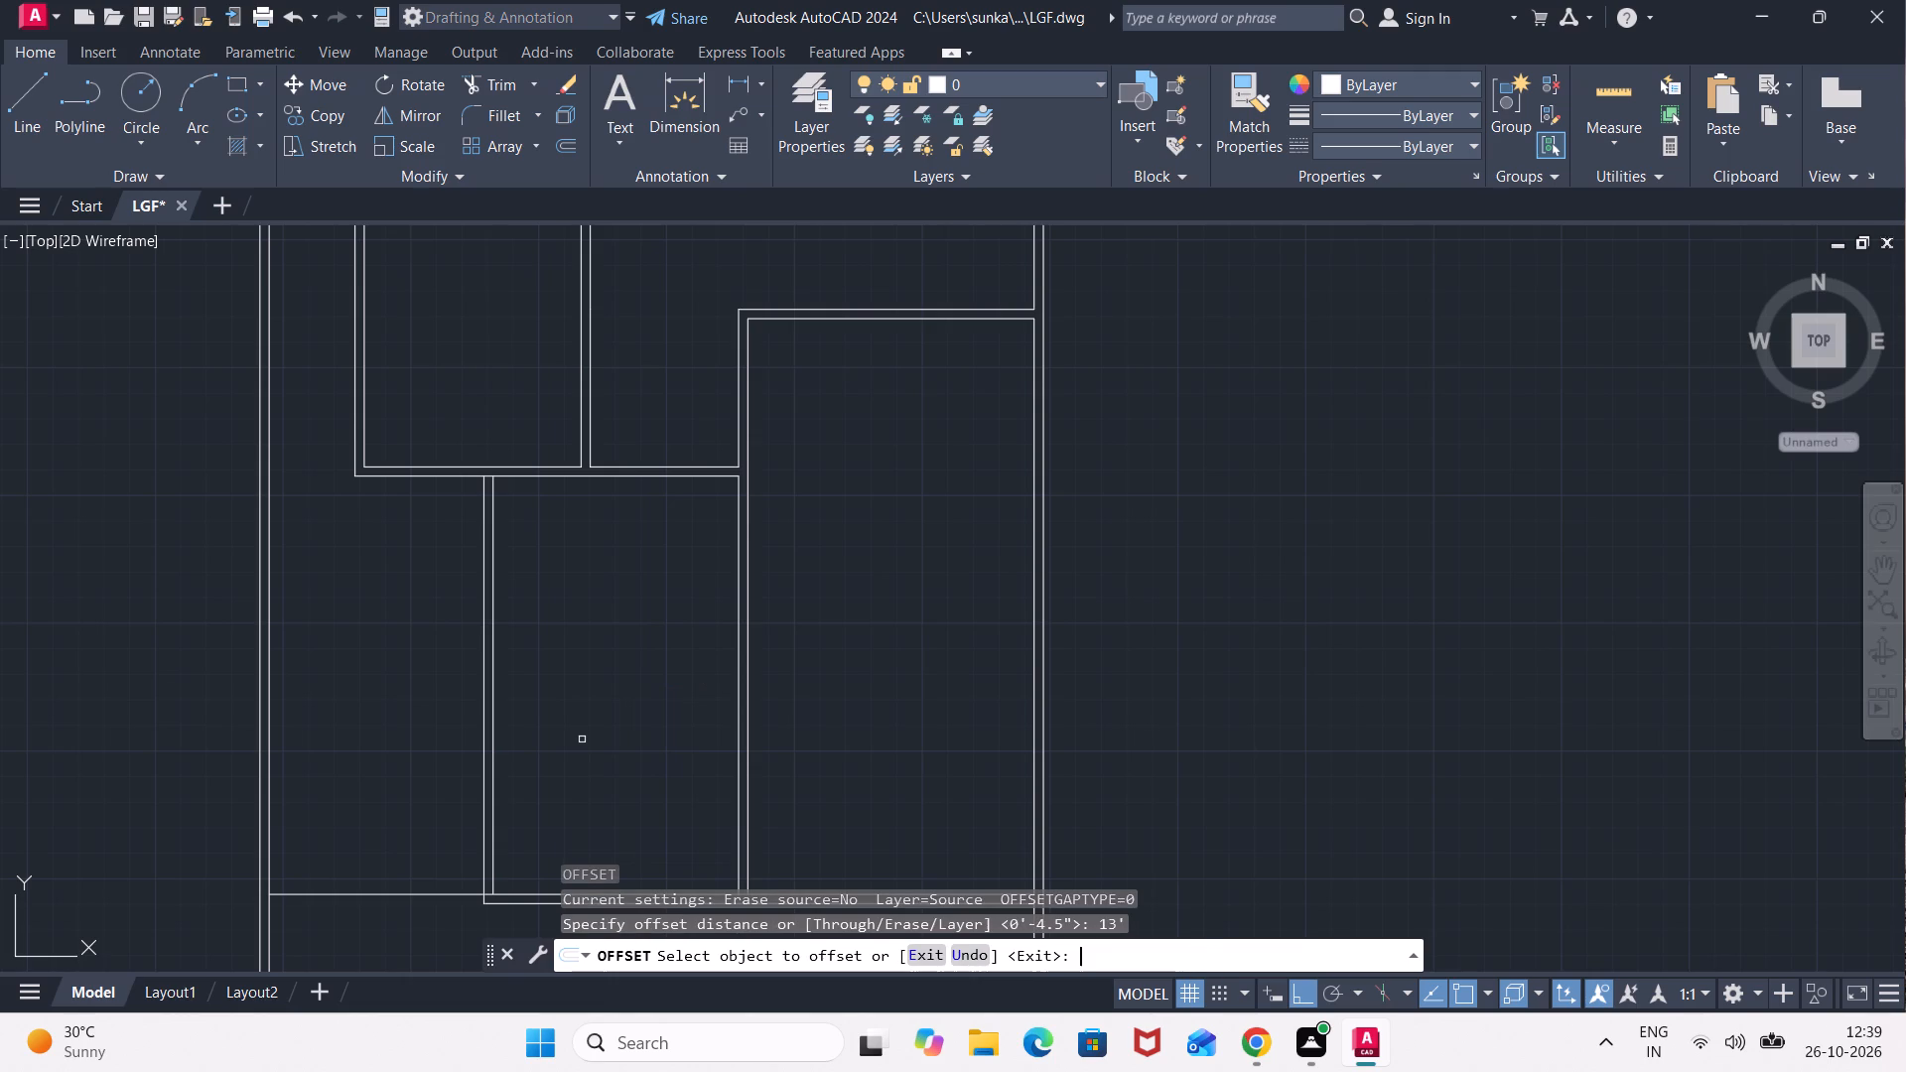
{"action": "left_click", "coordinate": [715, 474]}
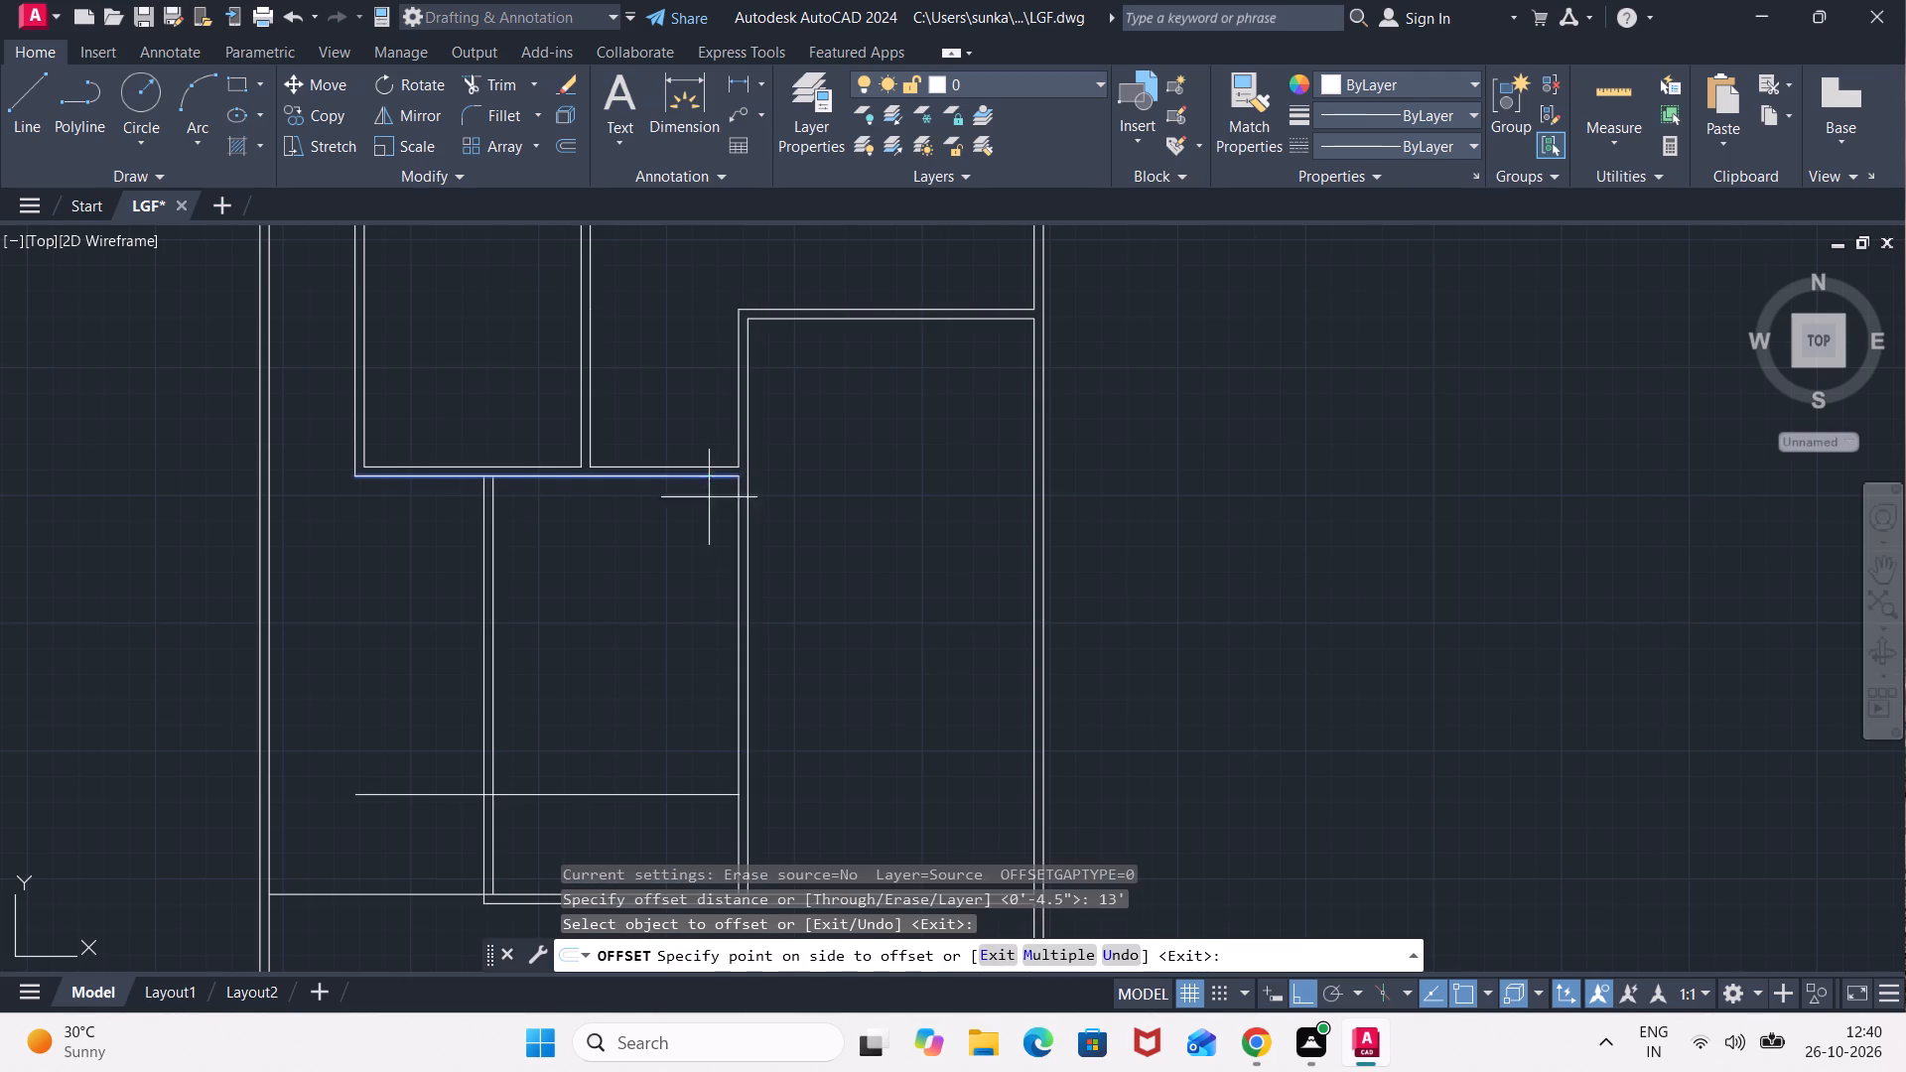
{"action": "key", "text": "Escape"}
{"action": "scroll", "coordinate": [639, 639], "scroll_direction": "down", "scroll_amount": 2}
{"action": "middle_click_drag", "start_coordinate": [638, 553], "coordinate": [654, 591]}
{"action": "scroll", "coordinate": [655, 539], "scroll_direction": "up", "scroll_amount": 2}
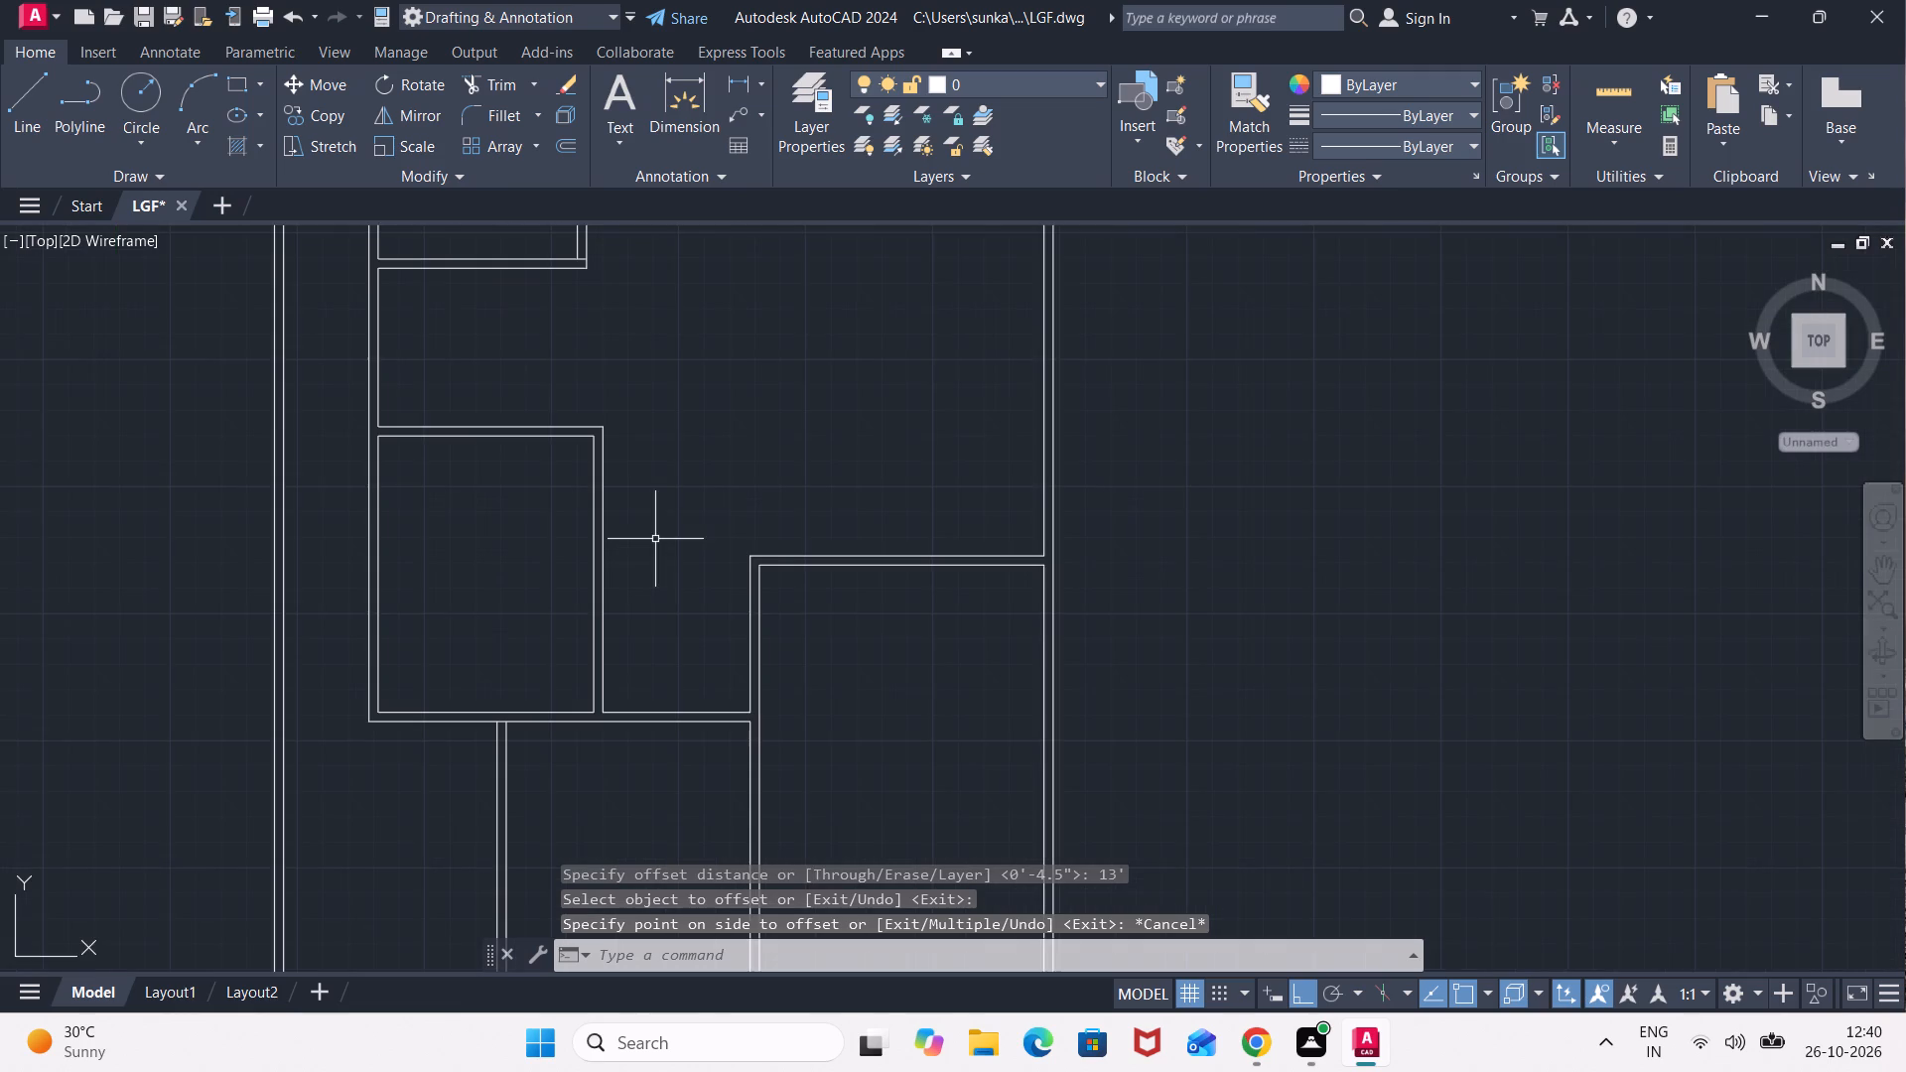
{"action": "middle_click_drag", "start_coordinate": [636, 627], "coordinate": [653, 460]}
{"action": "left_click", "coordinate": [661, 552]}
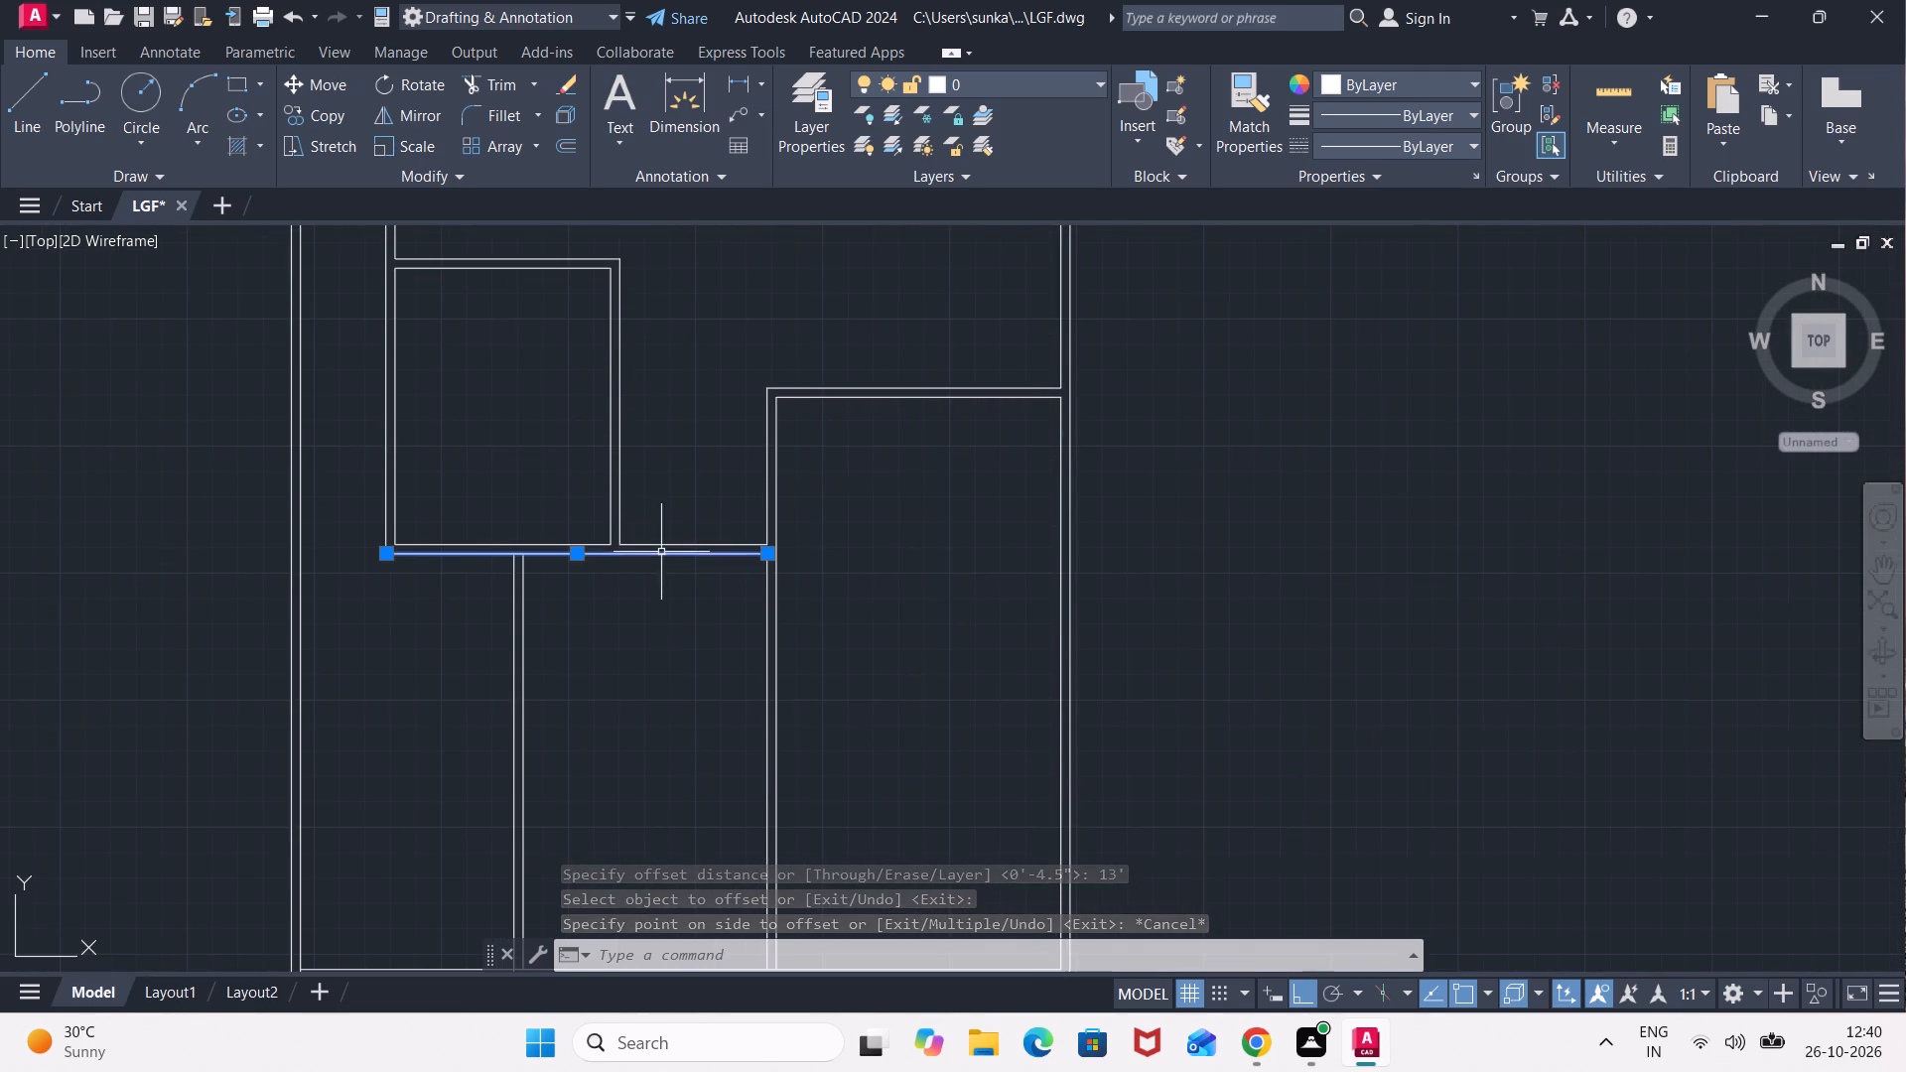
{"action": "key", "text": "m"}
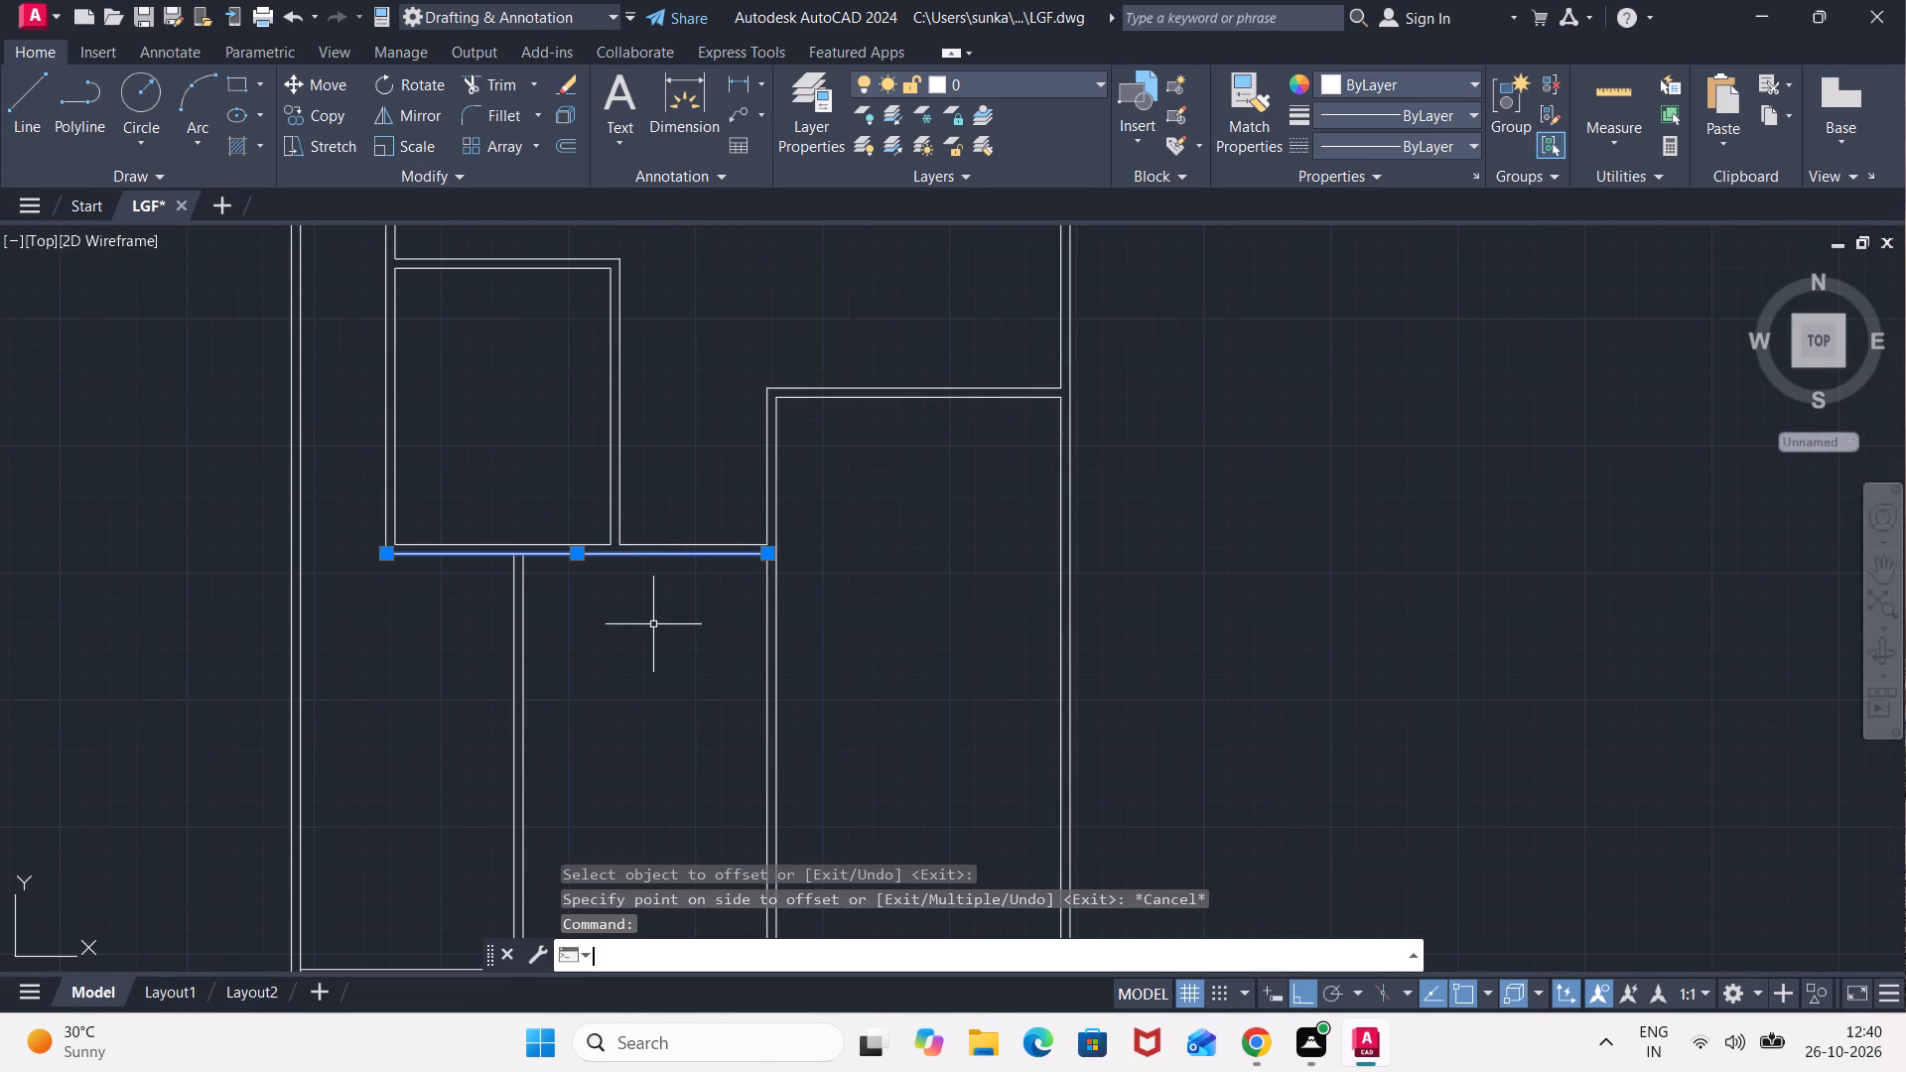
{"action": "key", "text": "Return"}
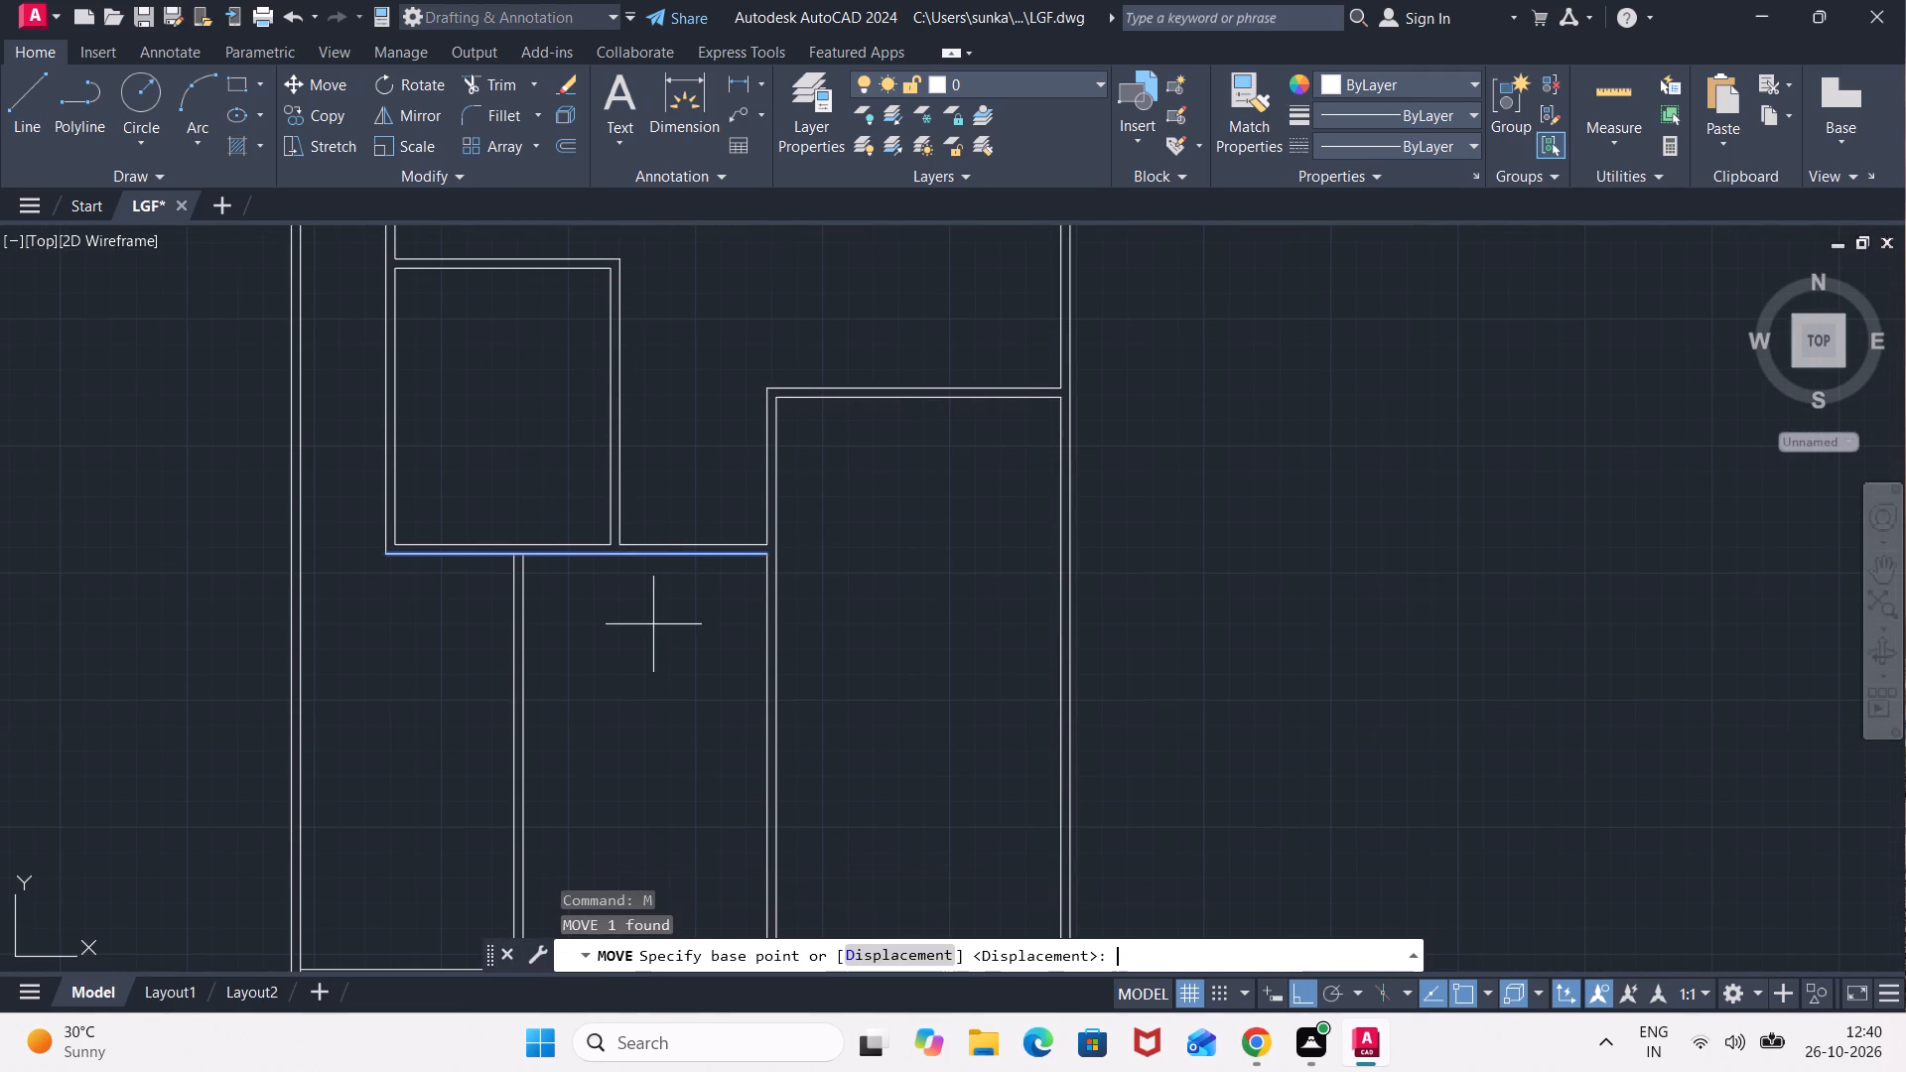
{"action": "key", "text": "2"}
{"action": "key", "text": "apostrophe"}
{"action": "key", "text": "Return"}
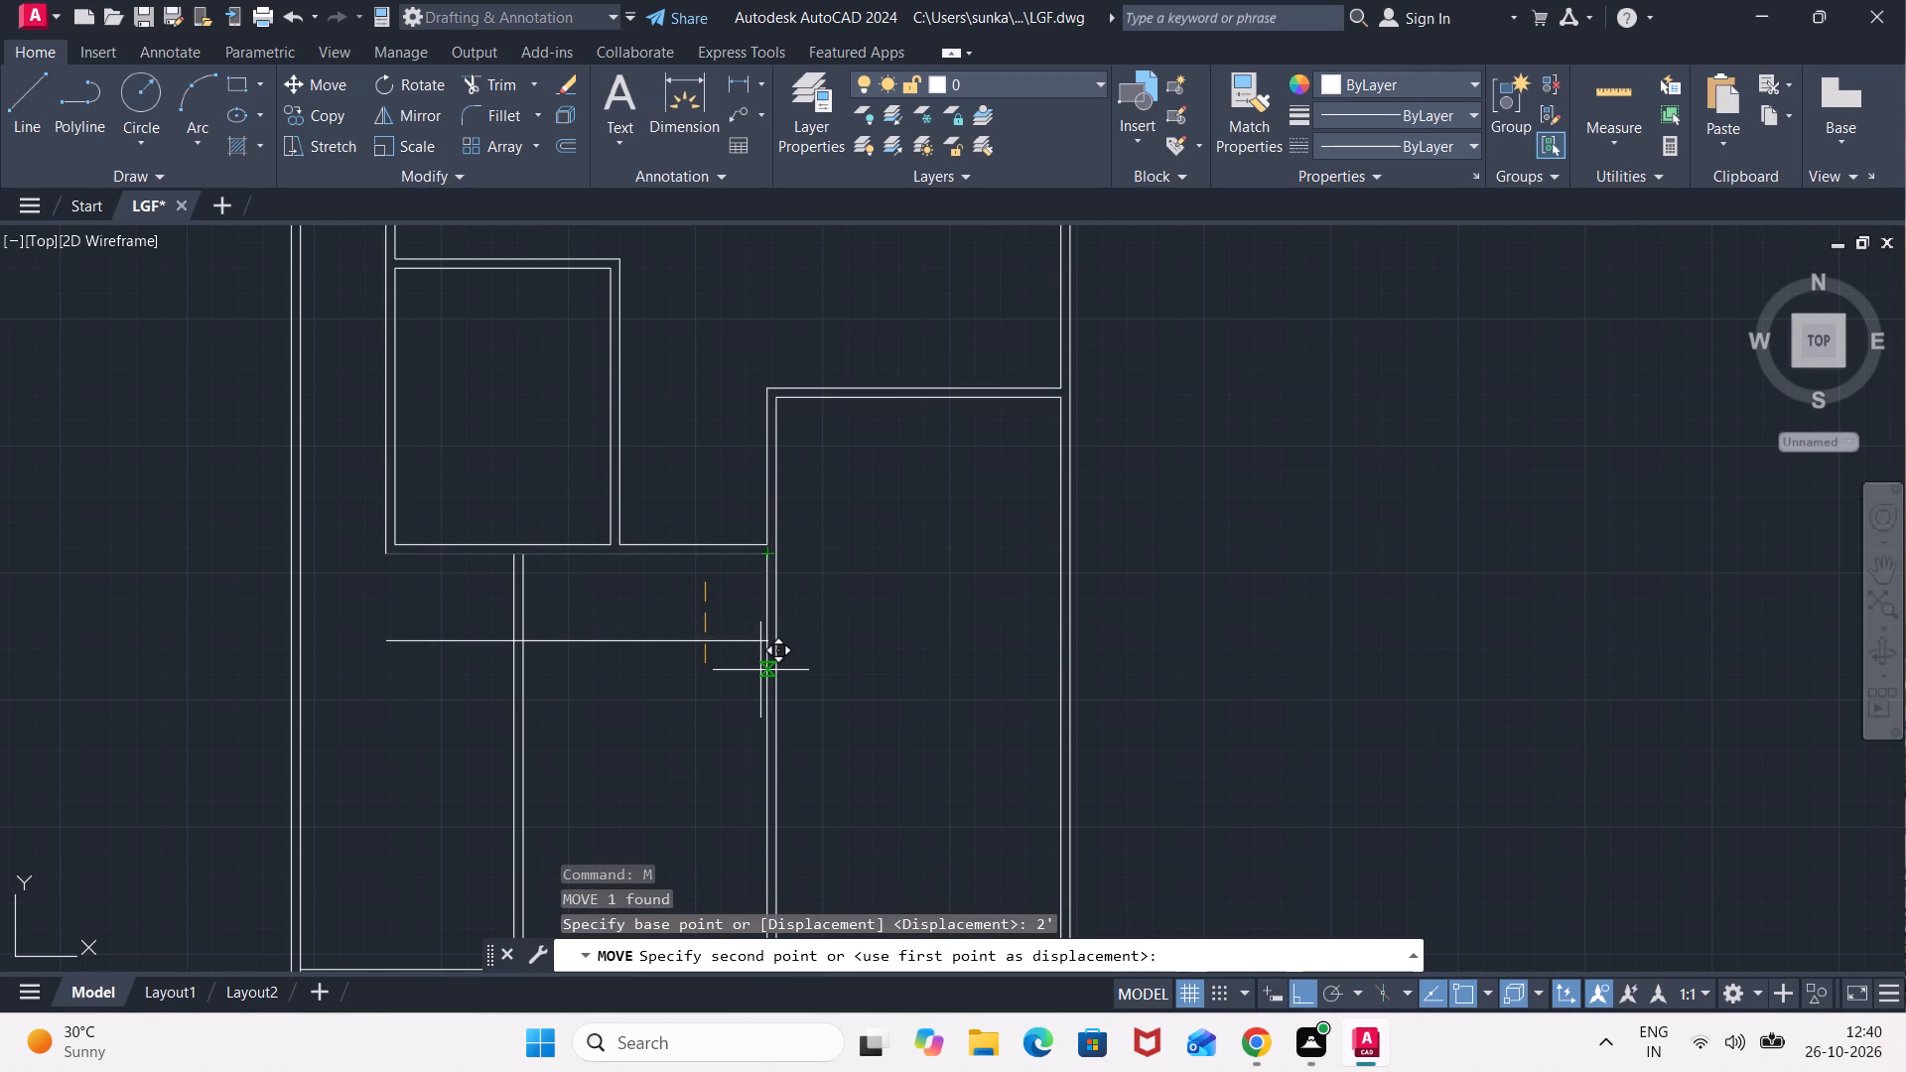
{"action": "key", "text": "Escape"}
Move the lower line of the horizontal wall below the small middle room down by 2'.
{"action": "left_click", "coordinate": [750, 557]}
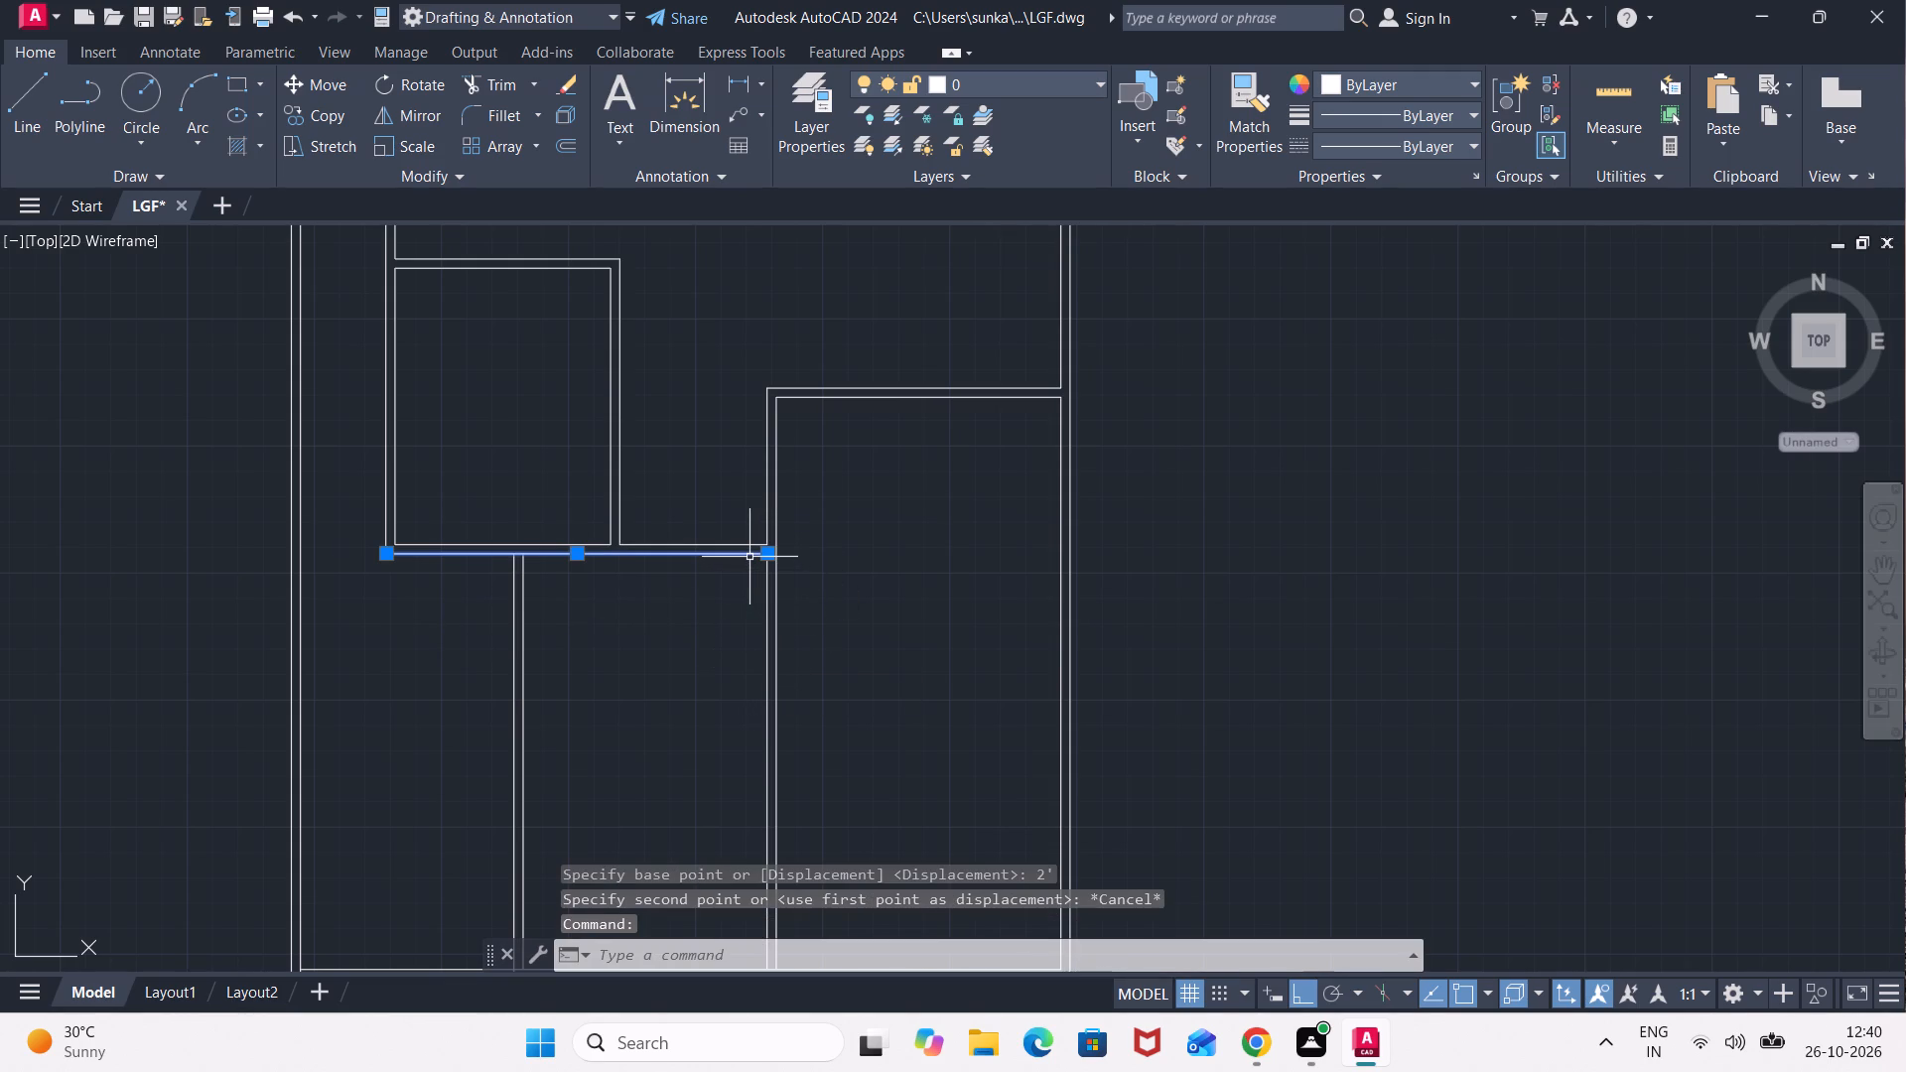
{"action": "key", "text": "m"}
{"action": "key", "text": "Return"}
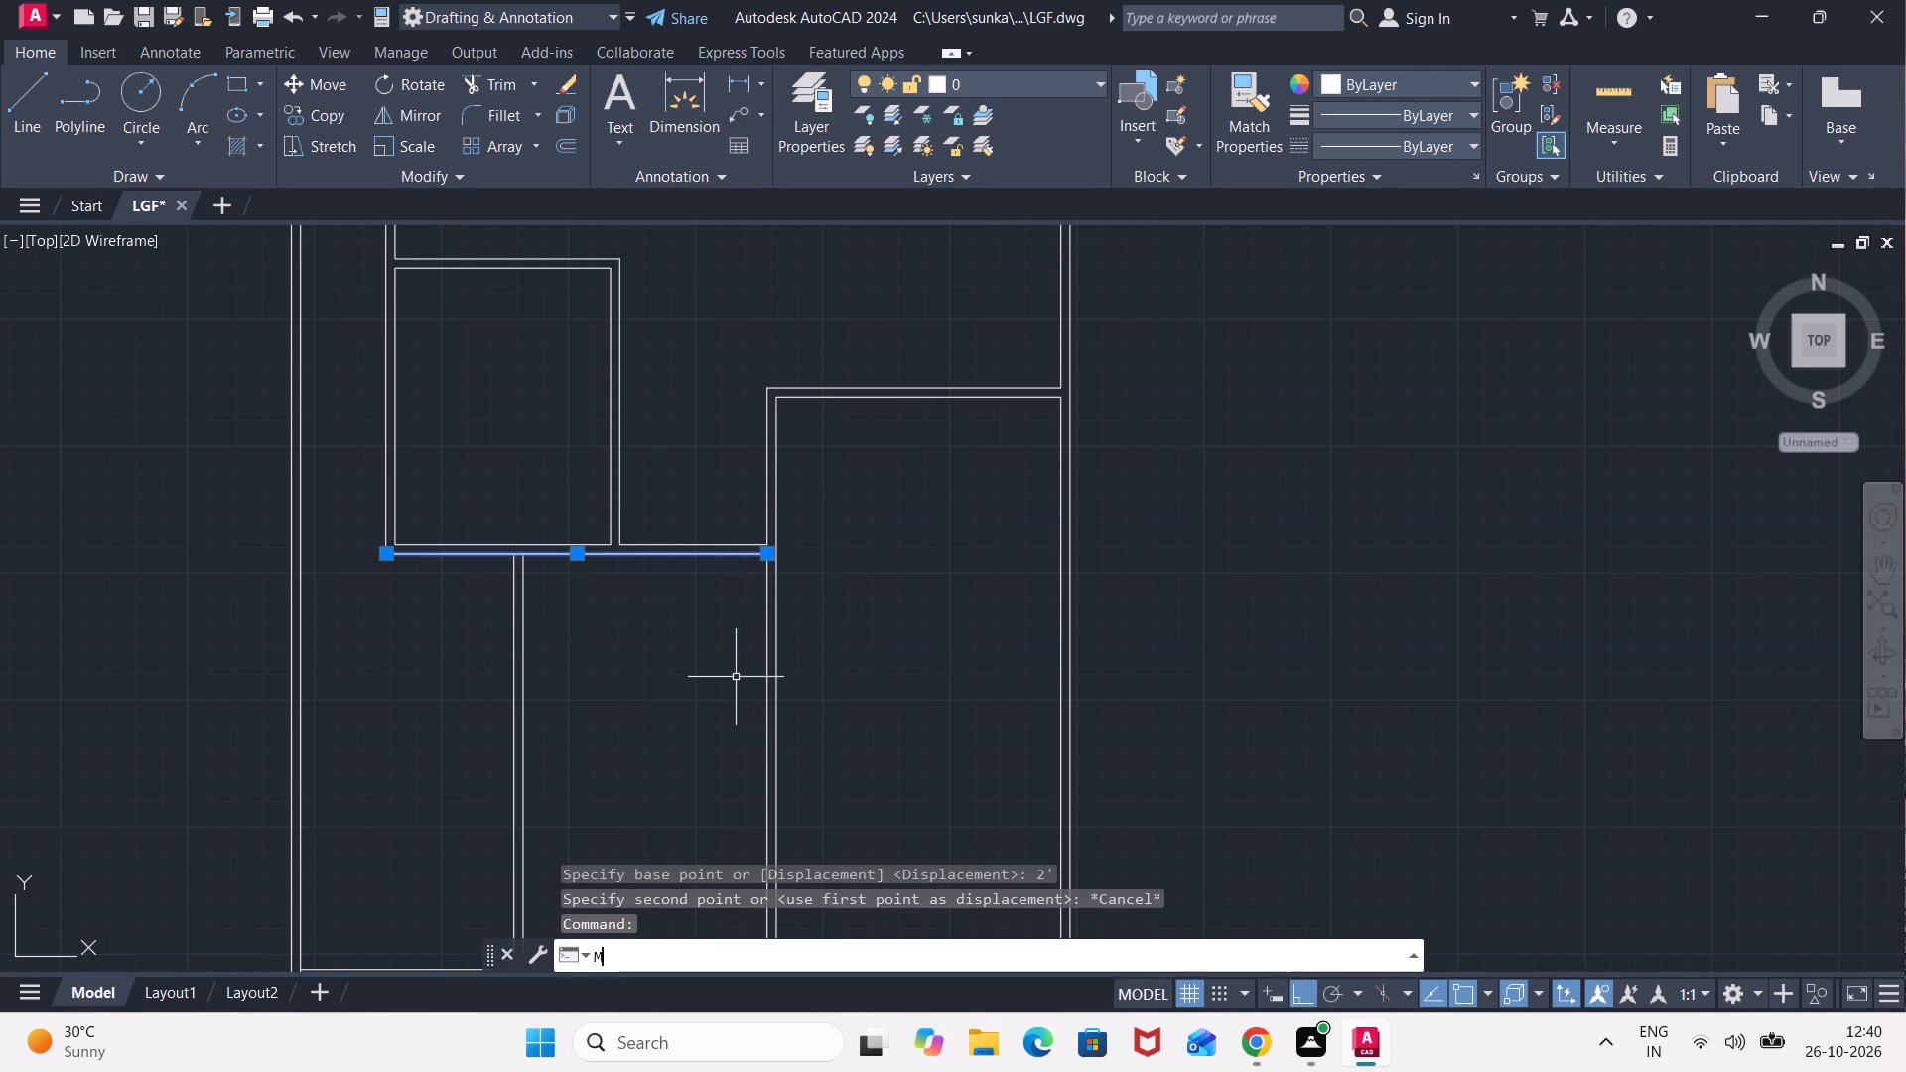
{"action": "left_click", "coordinate": [769, 555]}
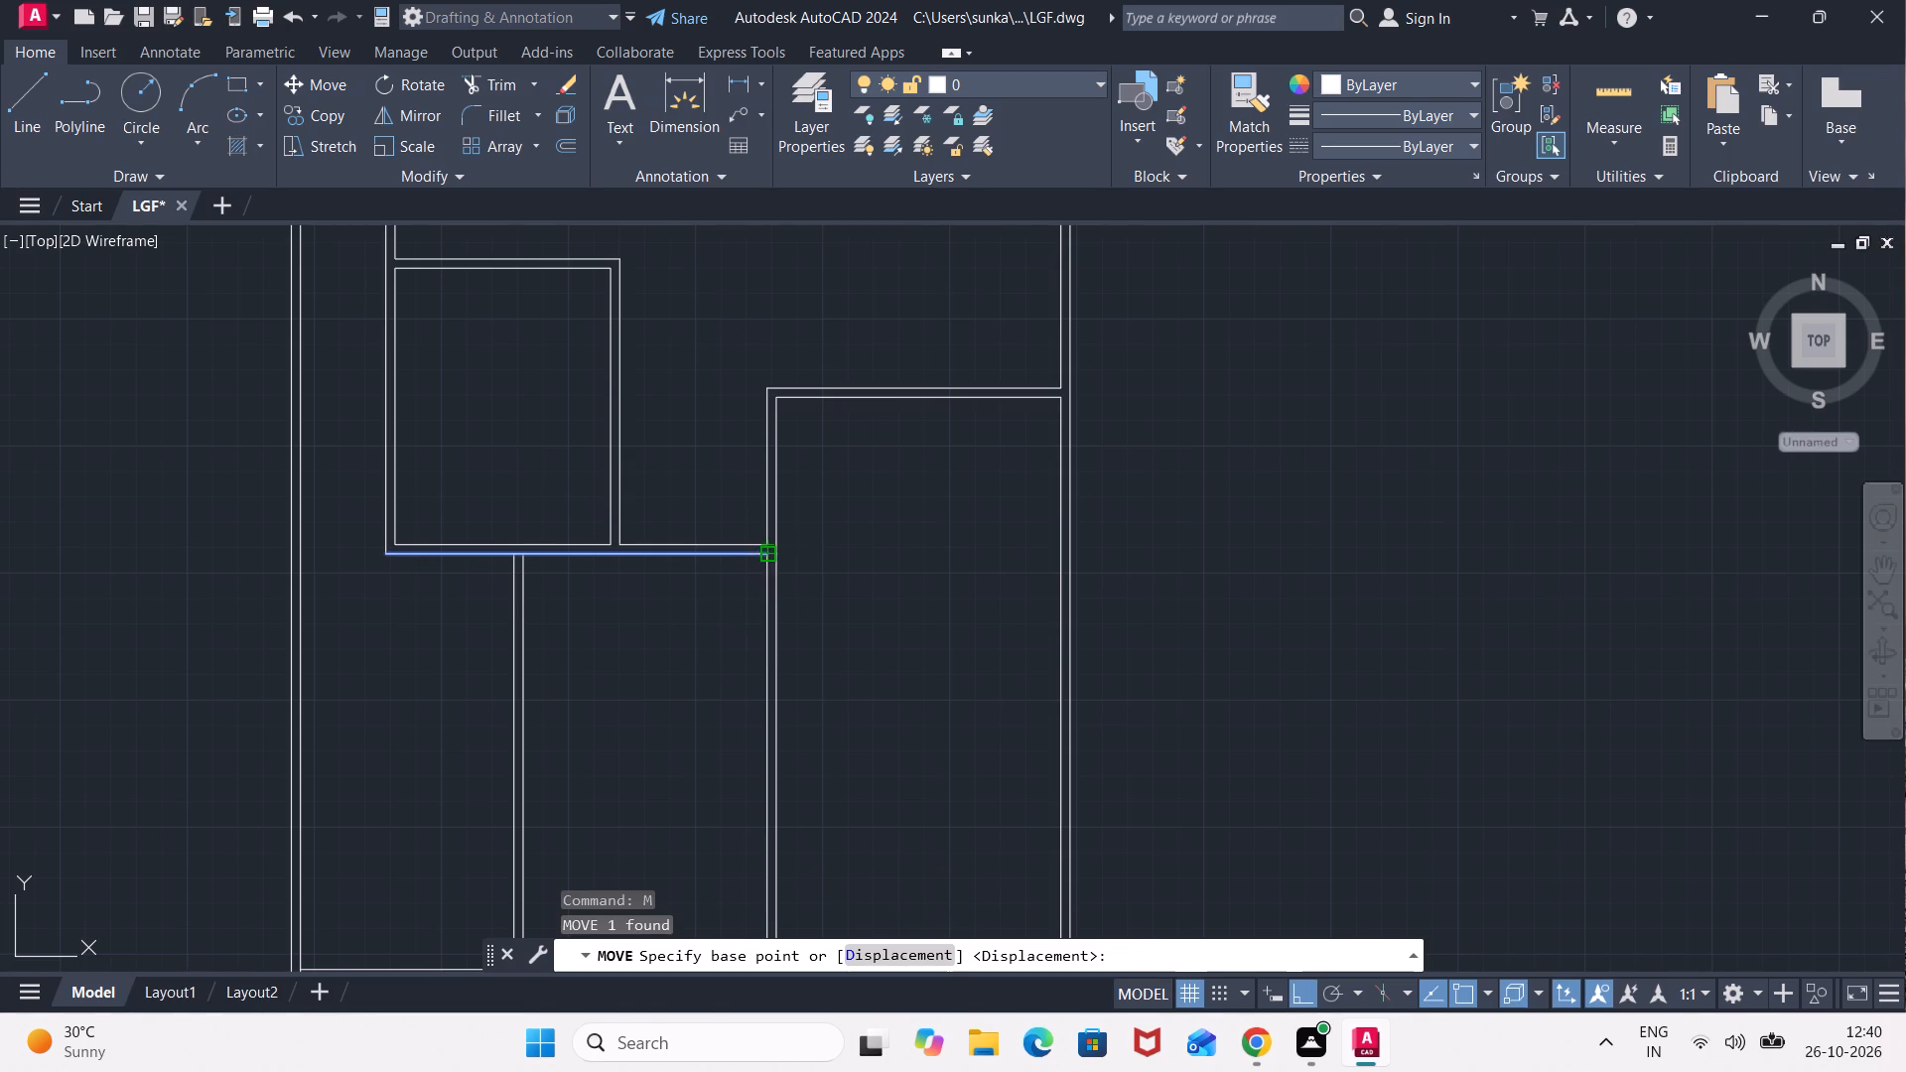
{"action": "type", "text": "2'"}
{"action": "key", "text": "Return"}
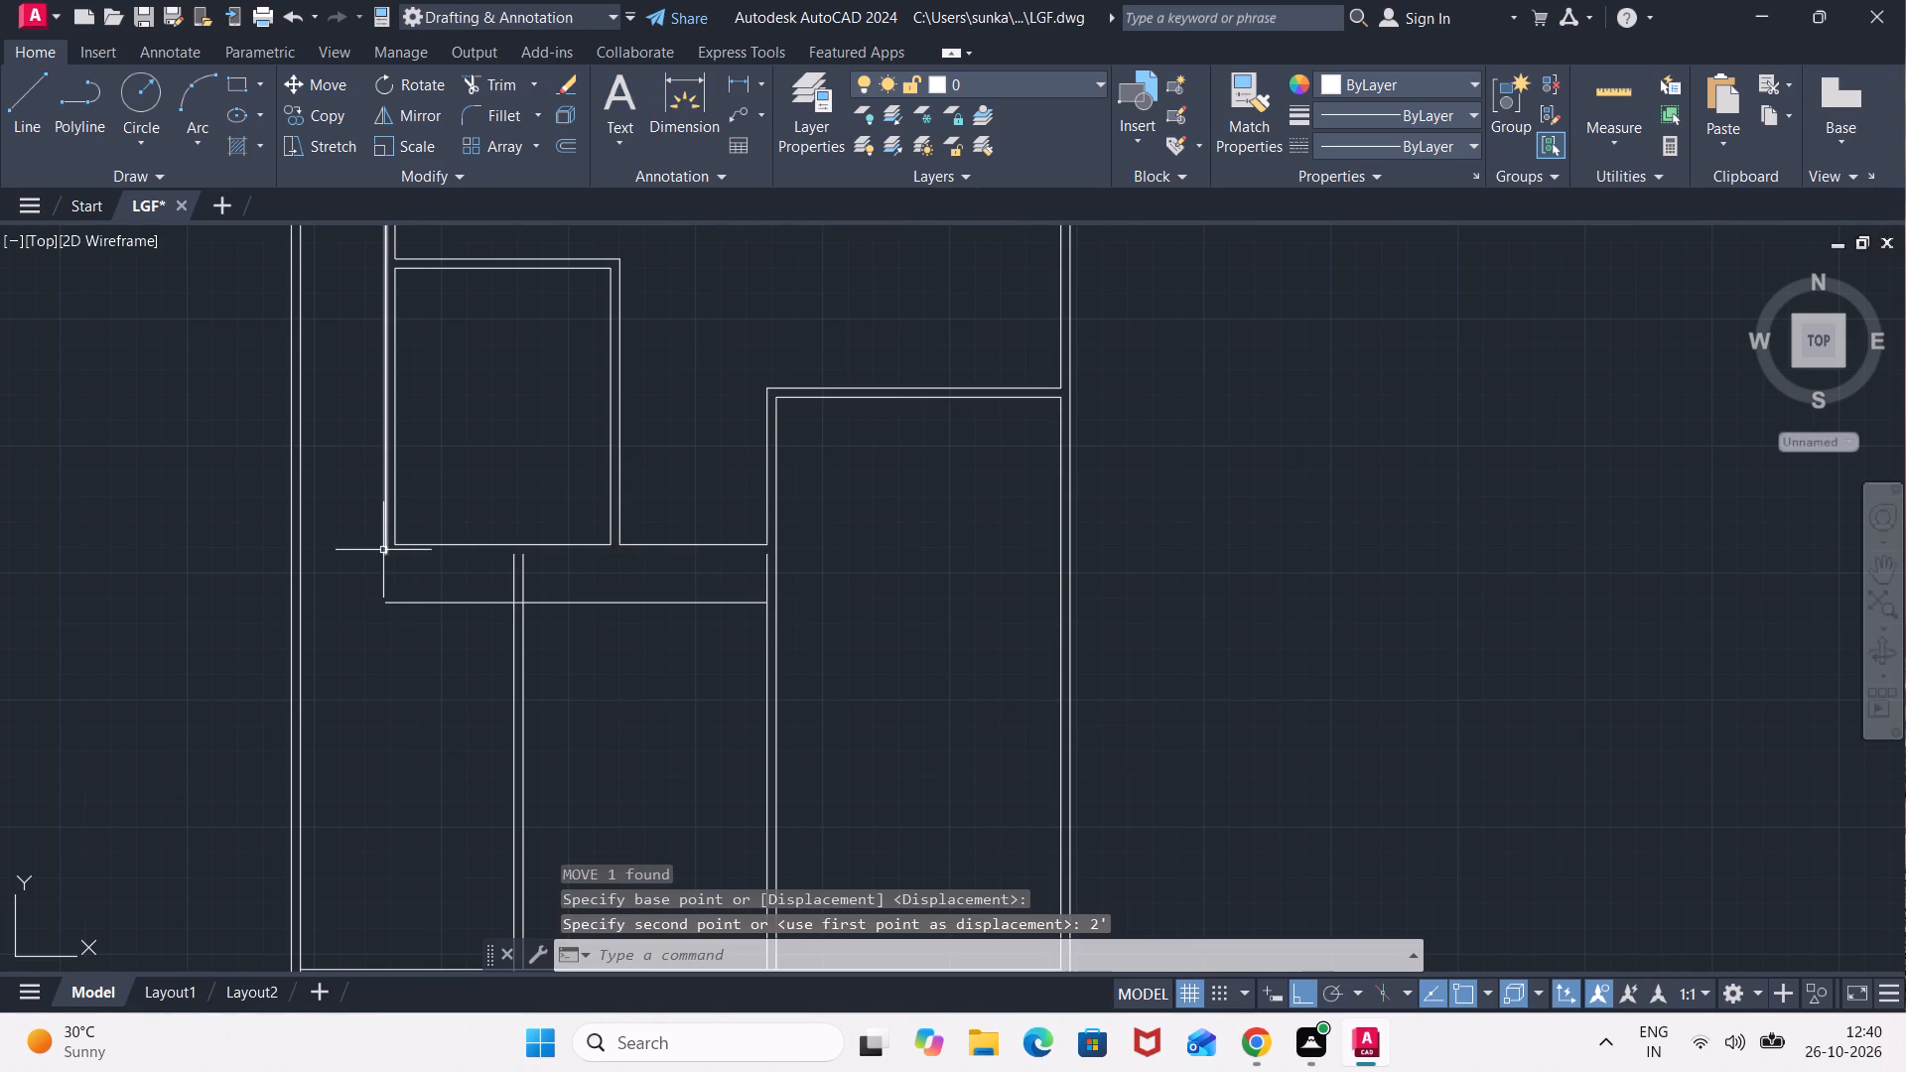
Stretch the outer line of the small room's left wall down to the end of the moved horizontal line.
{"action": "left_click", "coordinate": [385, 547]}
{"action": "left_click", "coordinate": [382, 558]}
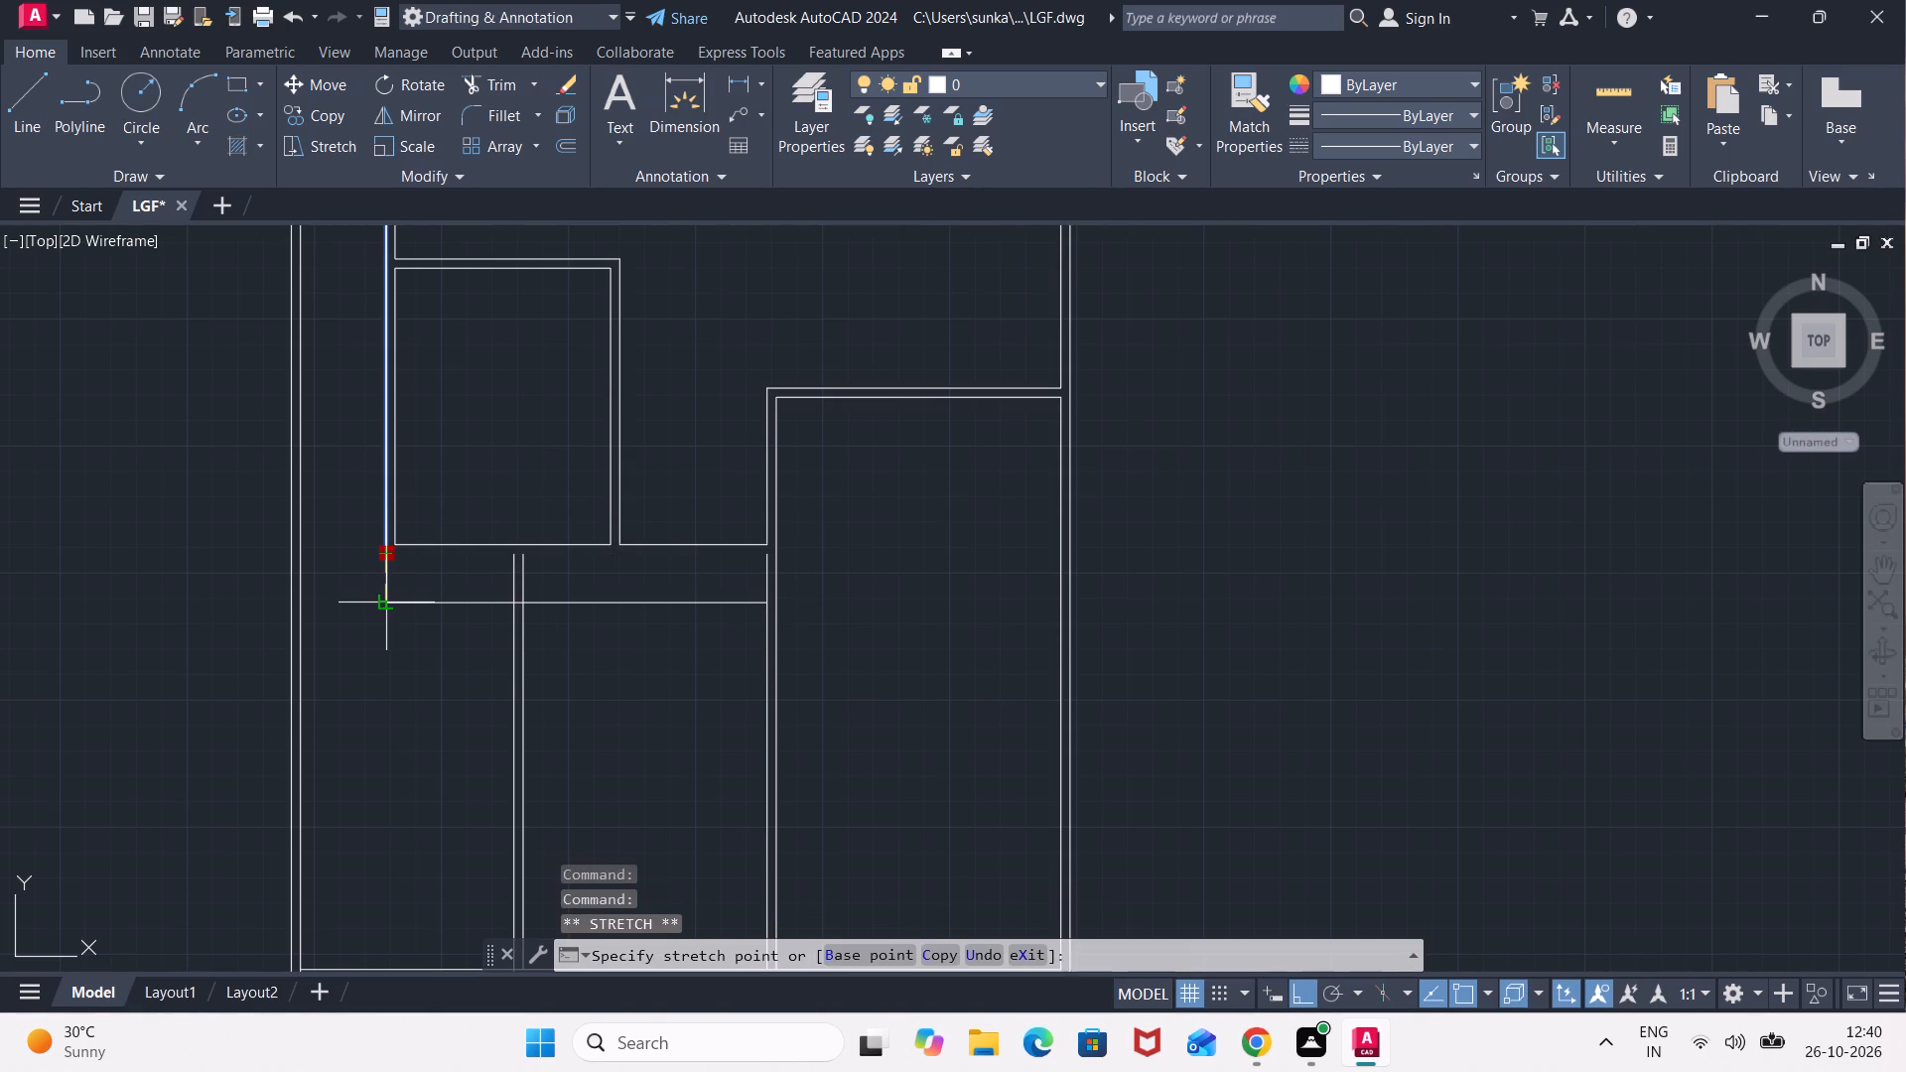
{"action": "left_click", "coordinate": [383, 604]}
{"action": "key", "text": "Escape"}
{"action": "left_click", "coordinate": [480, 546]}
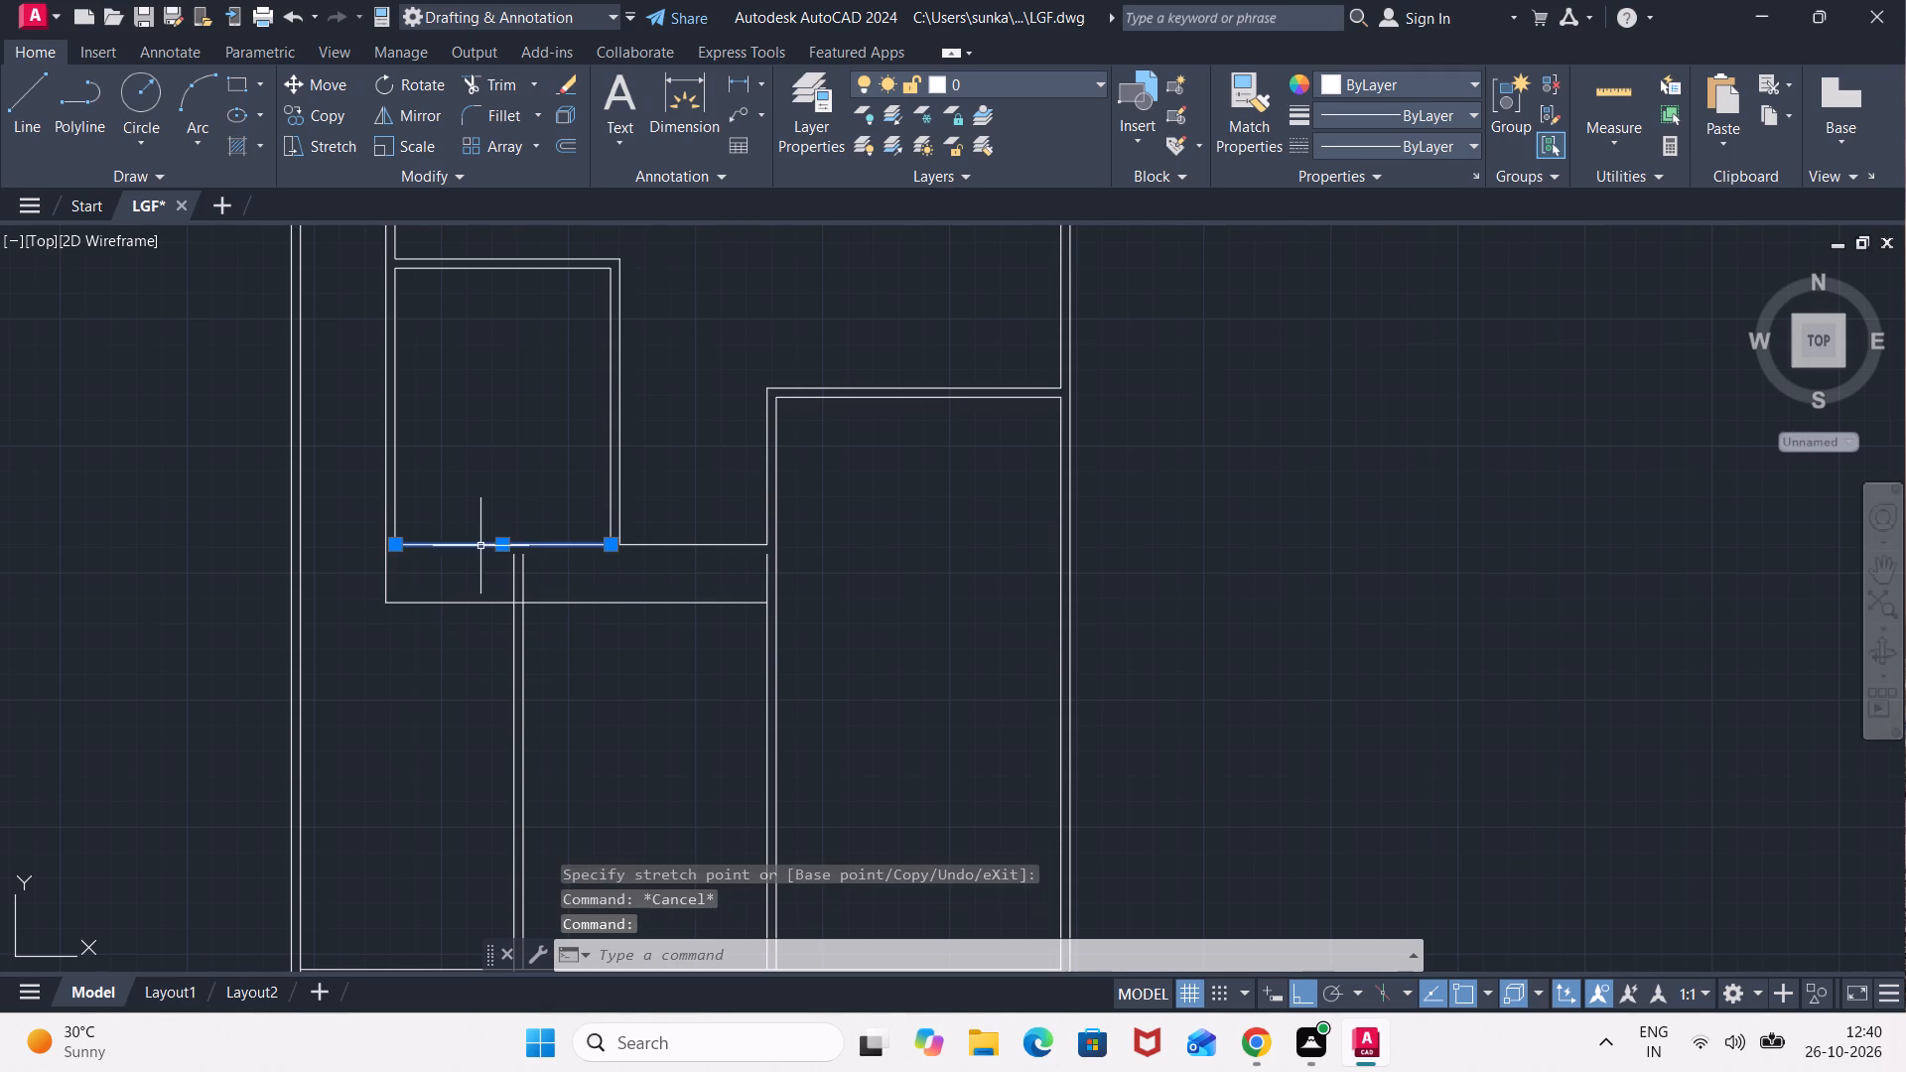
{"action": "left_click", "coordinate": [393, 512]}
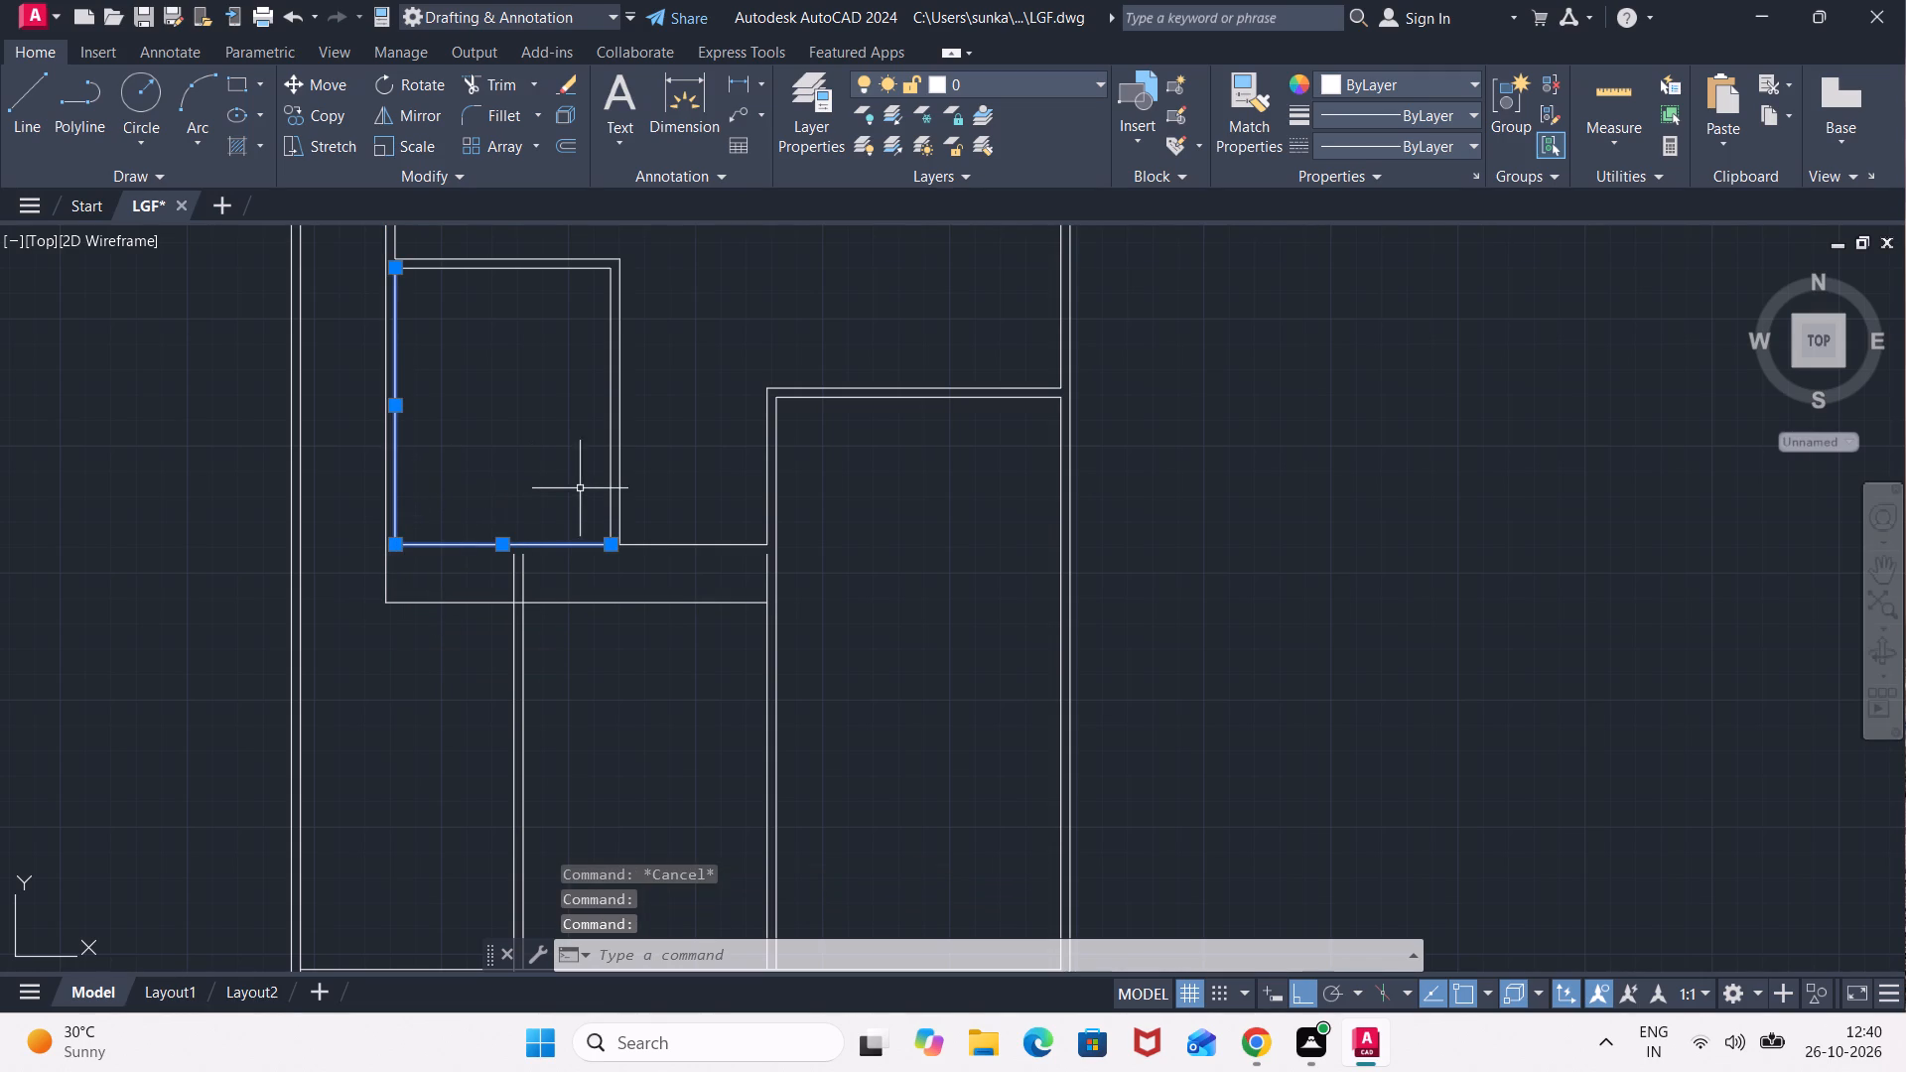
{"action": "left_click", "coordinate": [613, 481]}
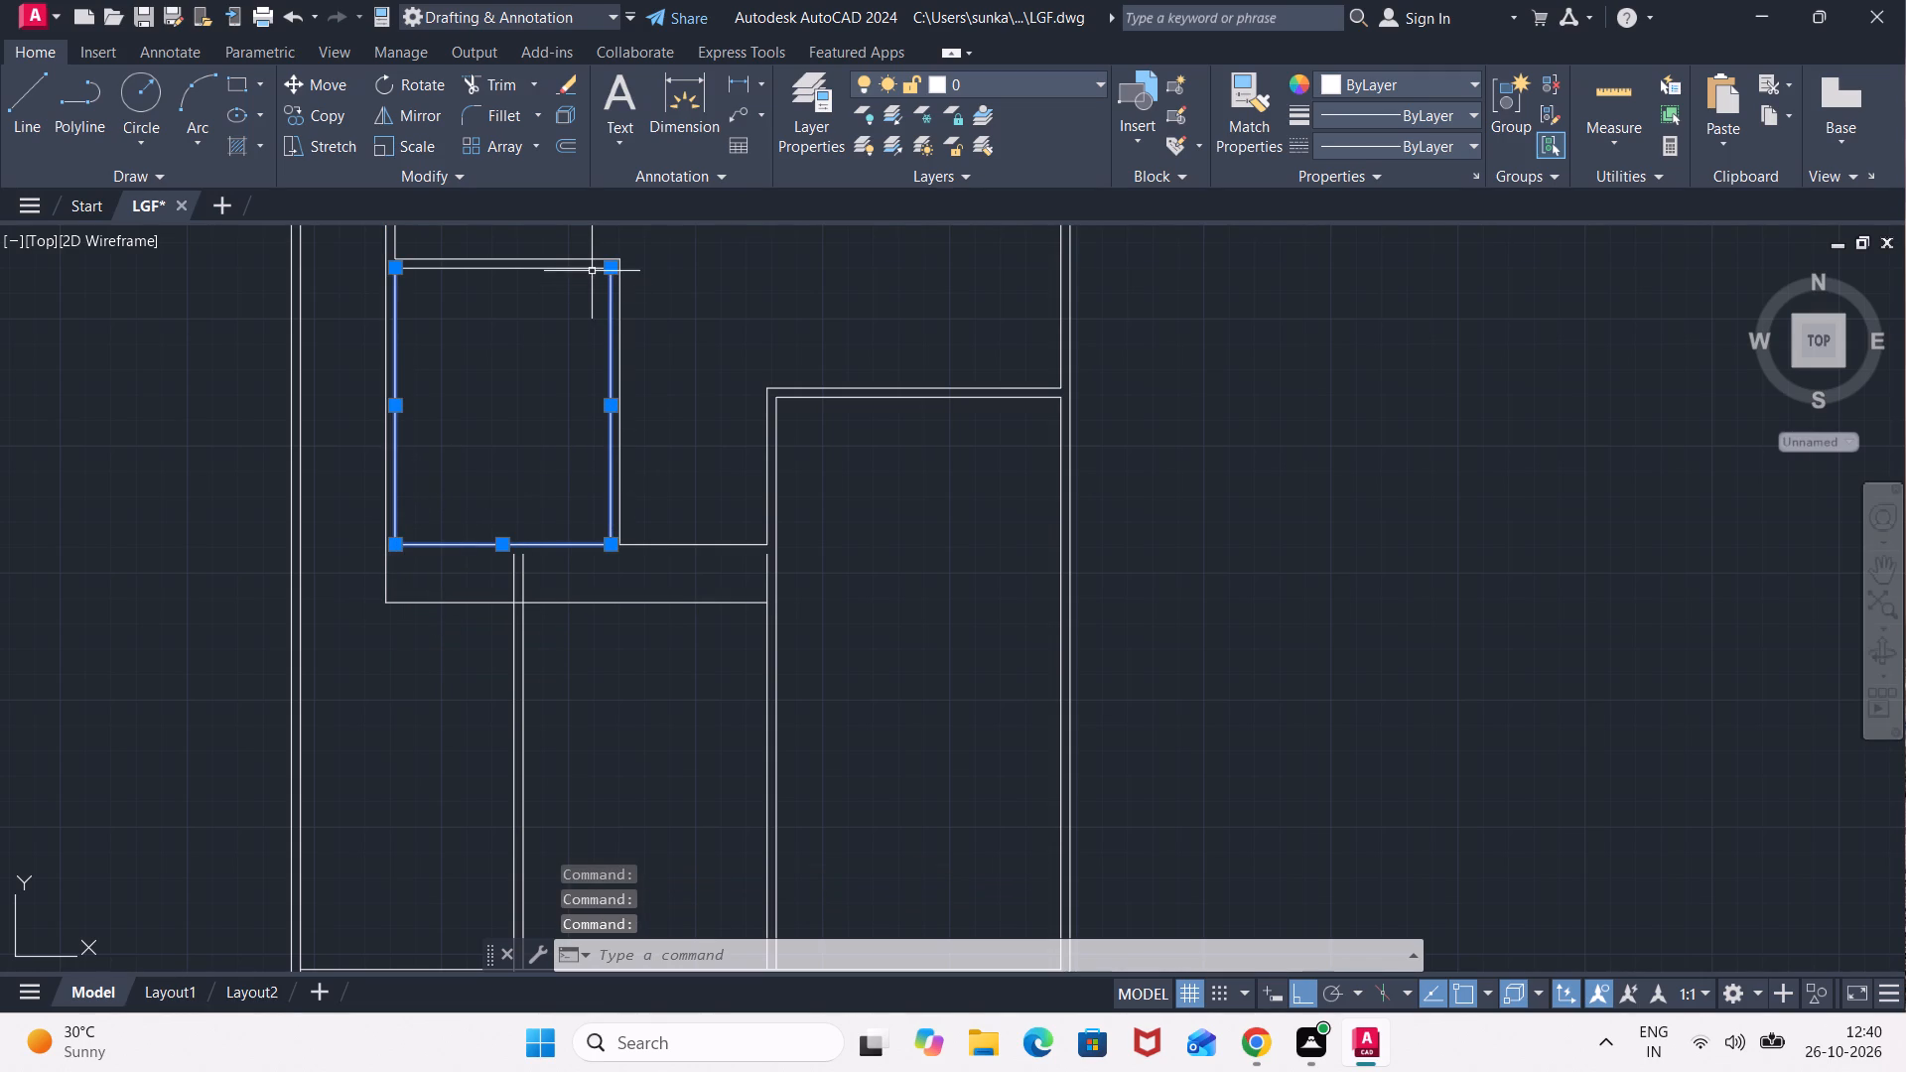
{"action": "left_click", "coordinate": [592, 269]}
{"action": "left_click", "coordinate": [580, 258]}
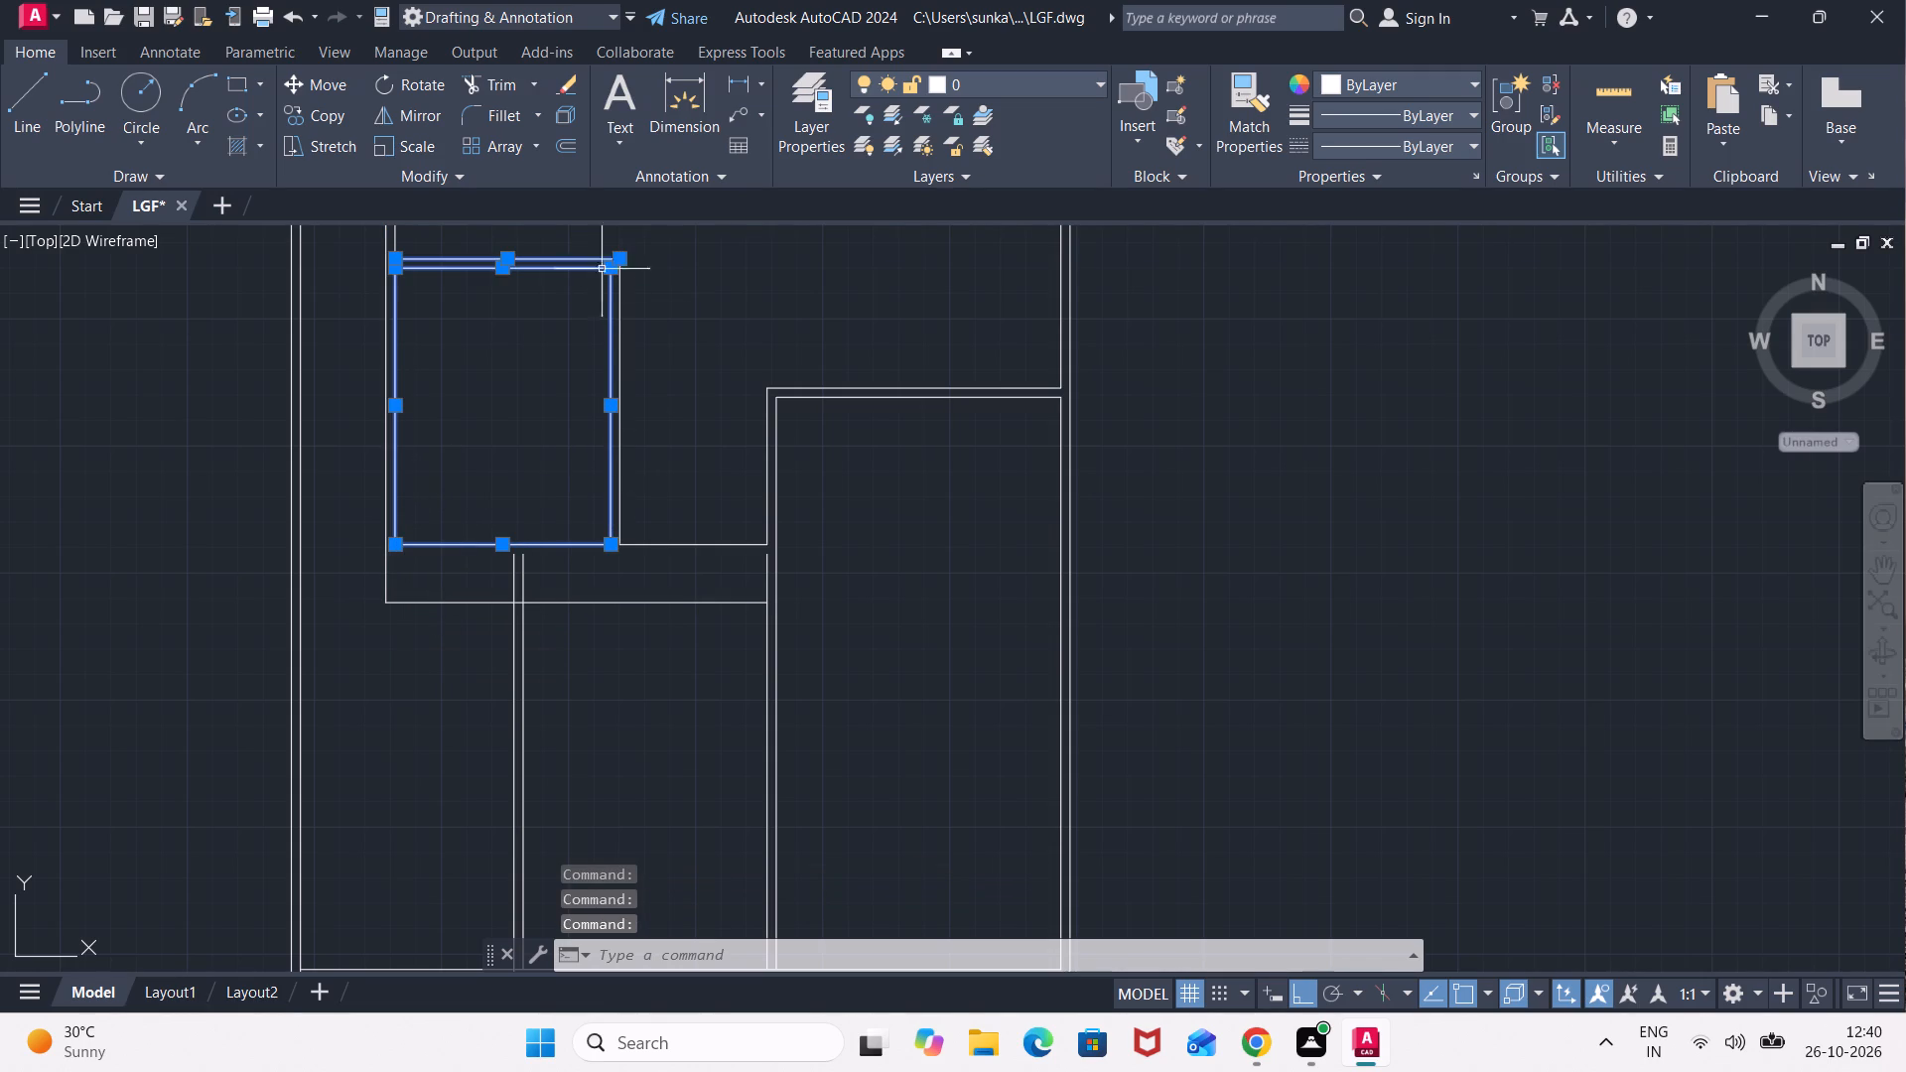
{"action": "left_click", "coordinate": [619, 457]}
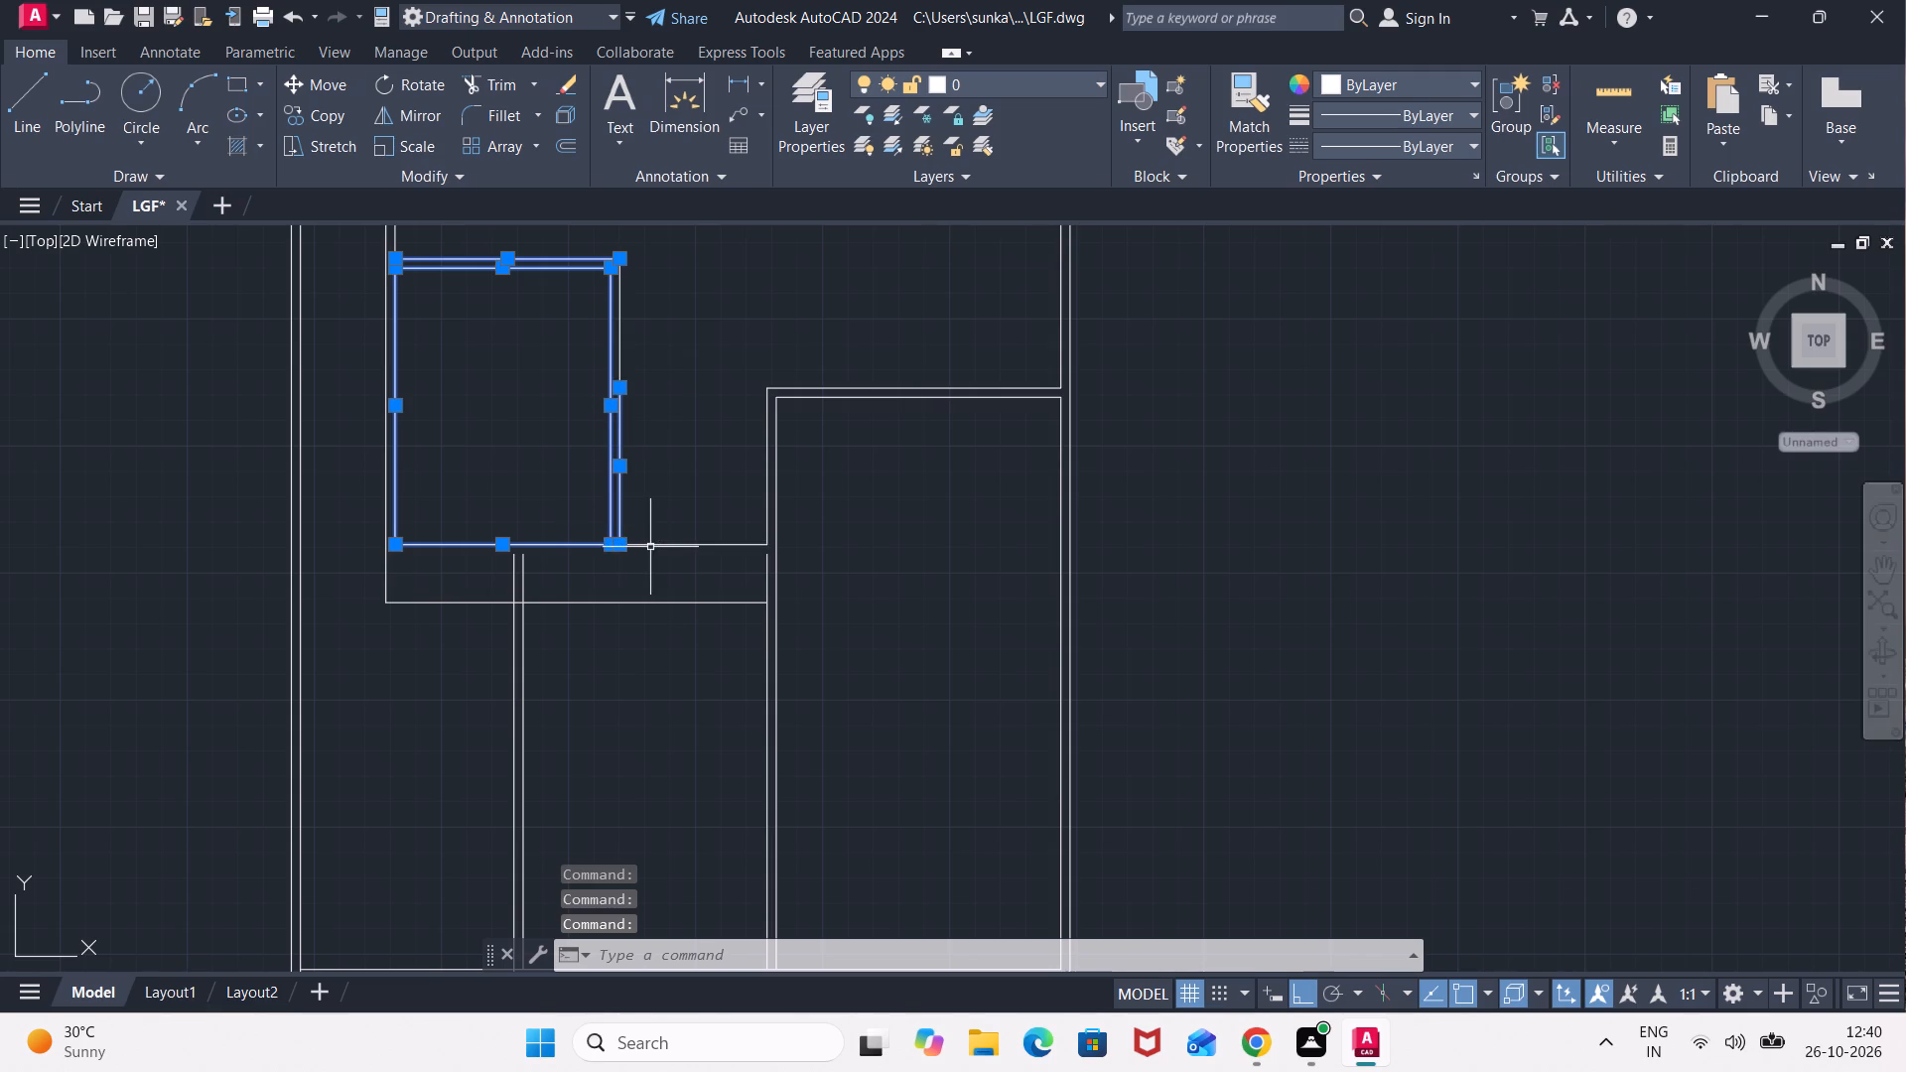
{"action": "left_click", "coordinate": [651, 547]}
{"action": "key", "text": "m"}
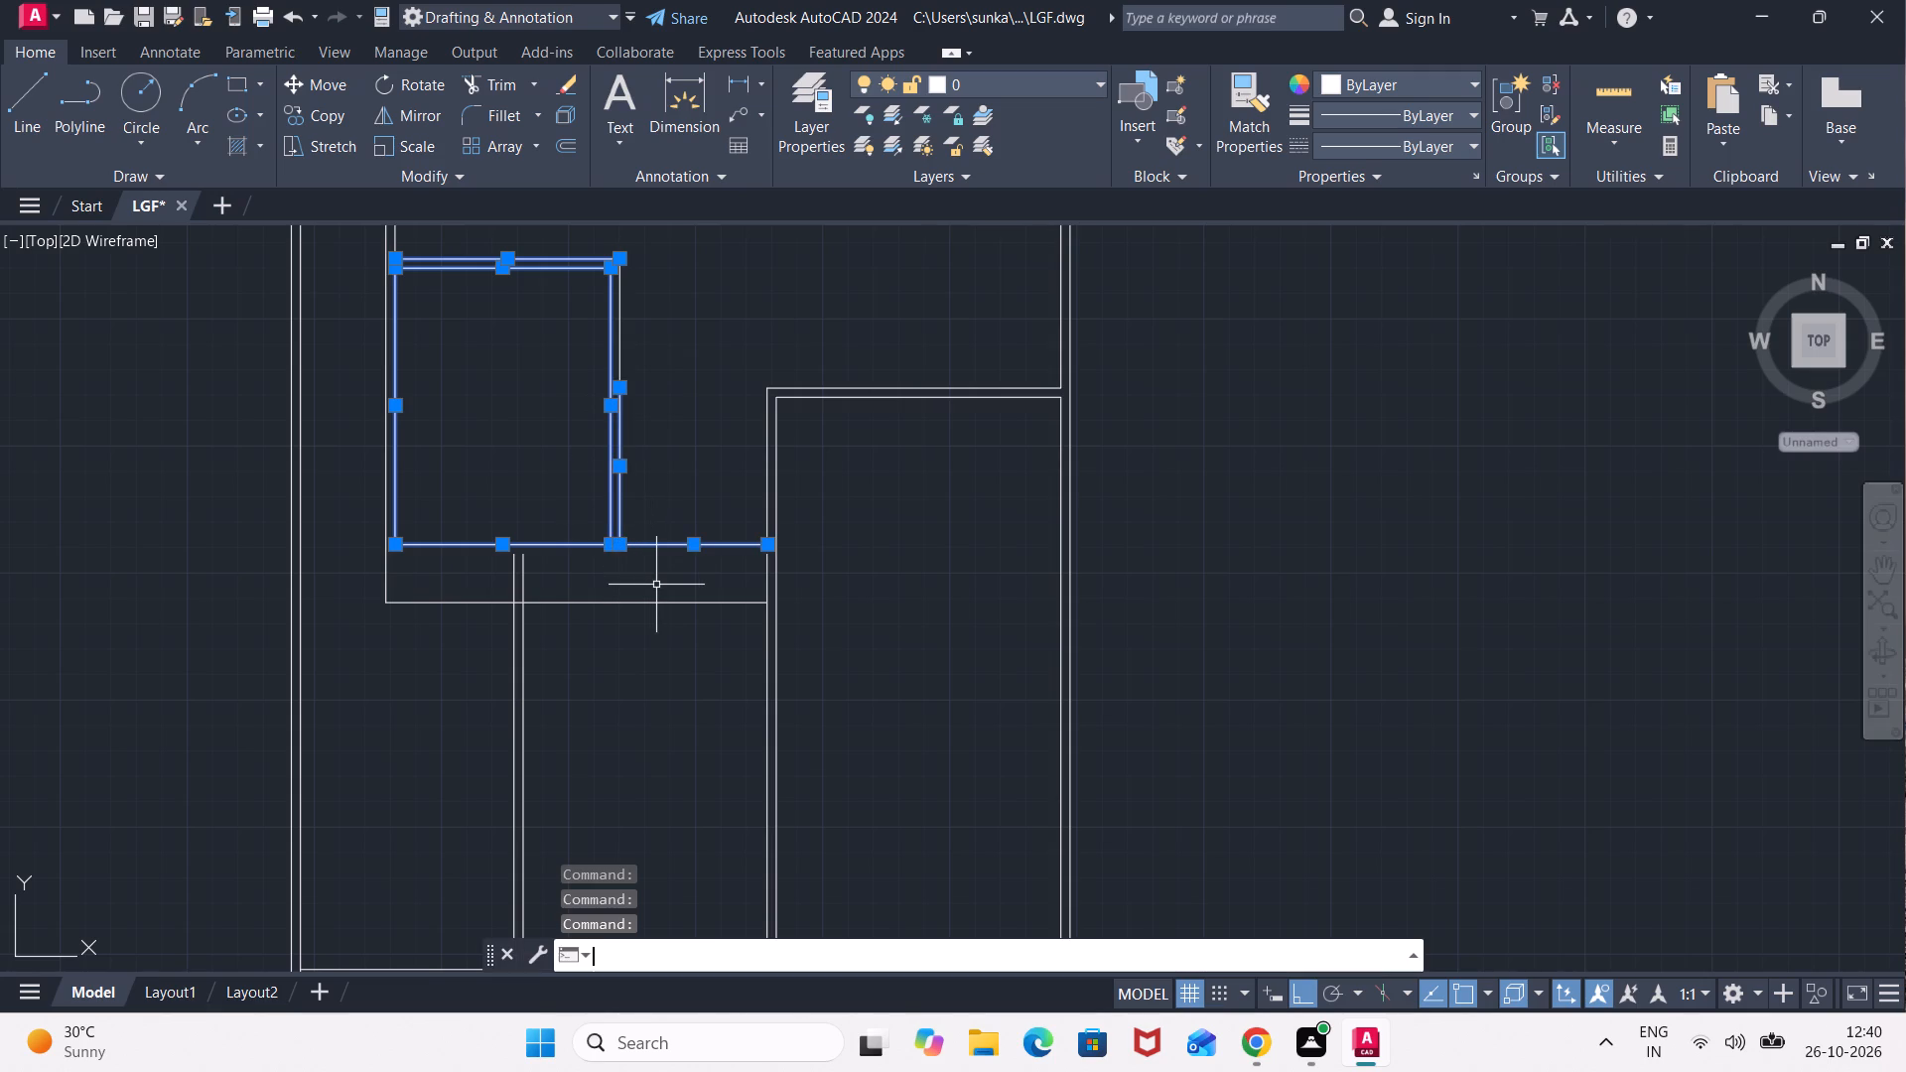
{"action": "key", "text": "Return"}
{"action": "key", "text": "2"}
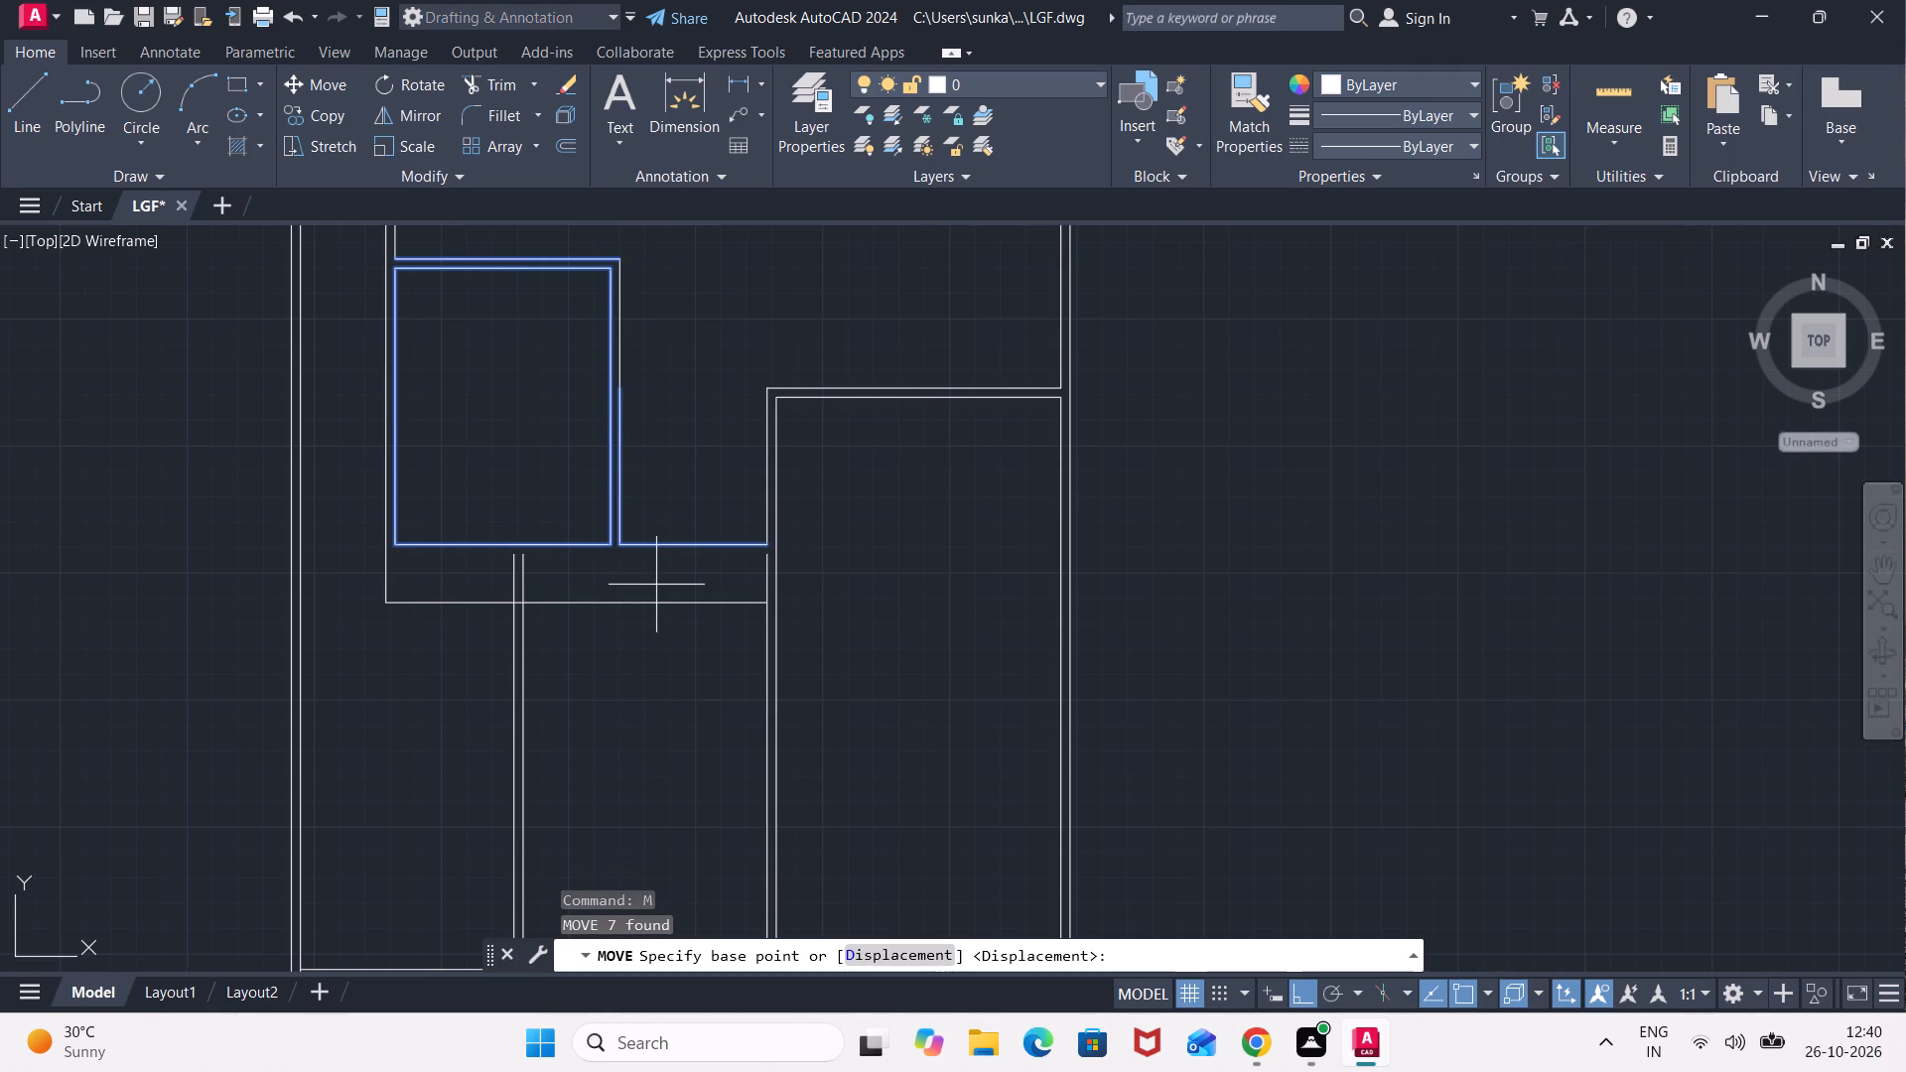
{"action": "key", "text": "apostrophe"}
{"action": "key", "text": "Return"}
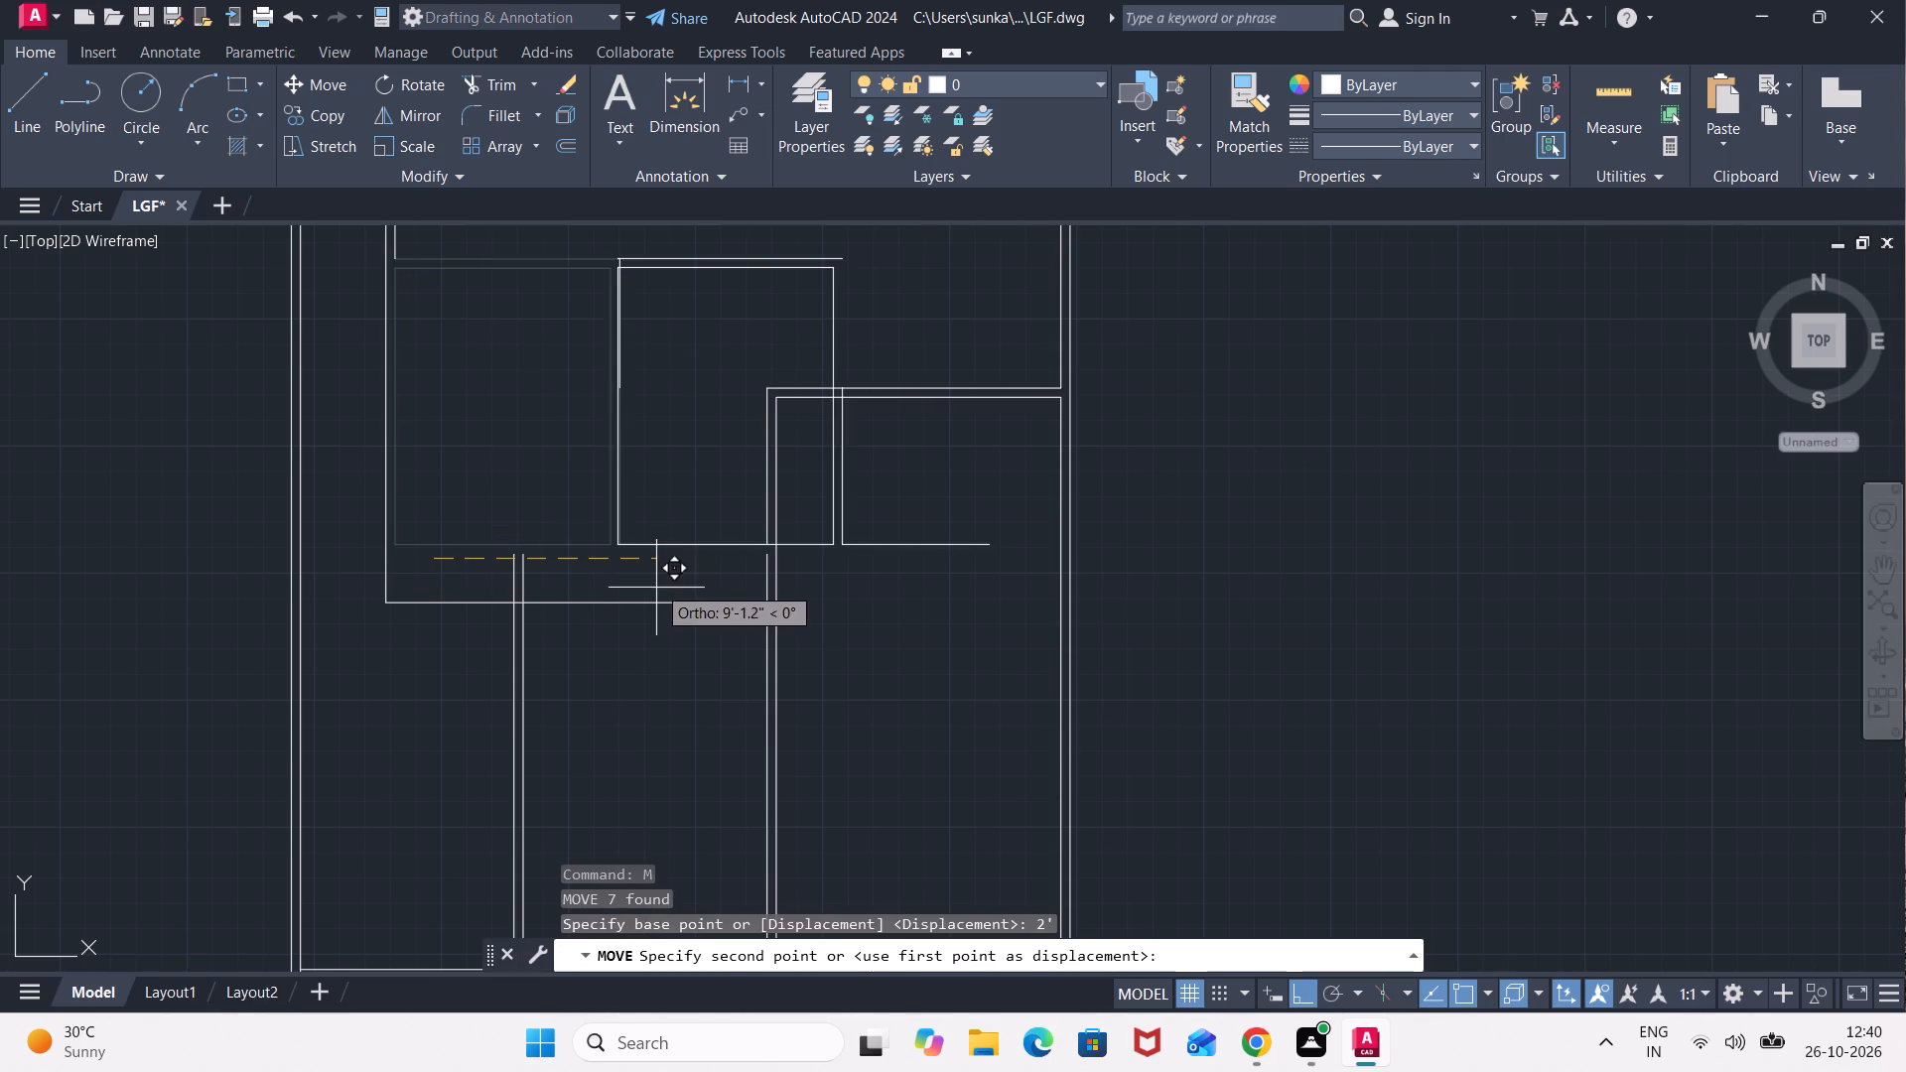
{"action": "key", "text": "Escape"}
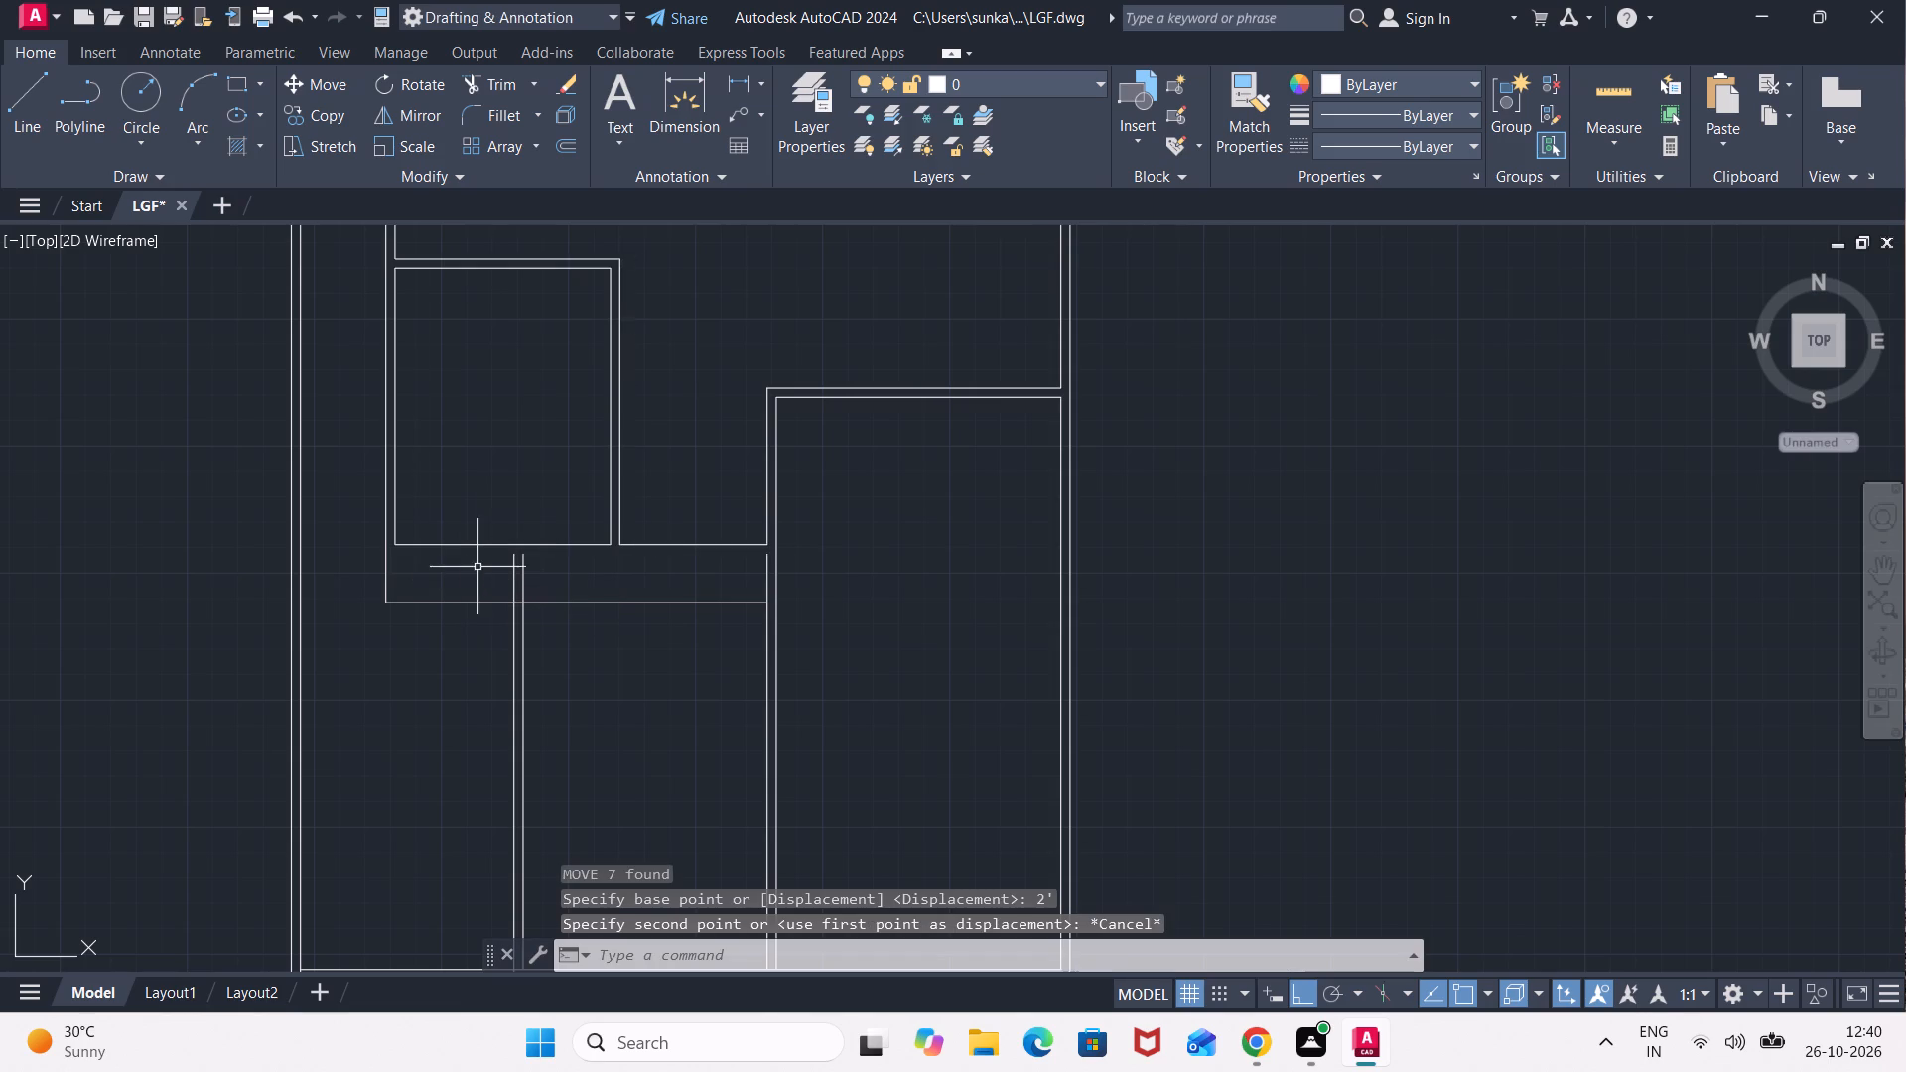
Move the small room's inner outline, its top and right wall lines and the adjoining upper horizontal wall line down by 2'.
{"action": "left_click", "coordinate": [641, 249]}
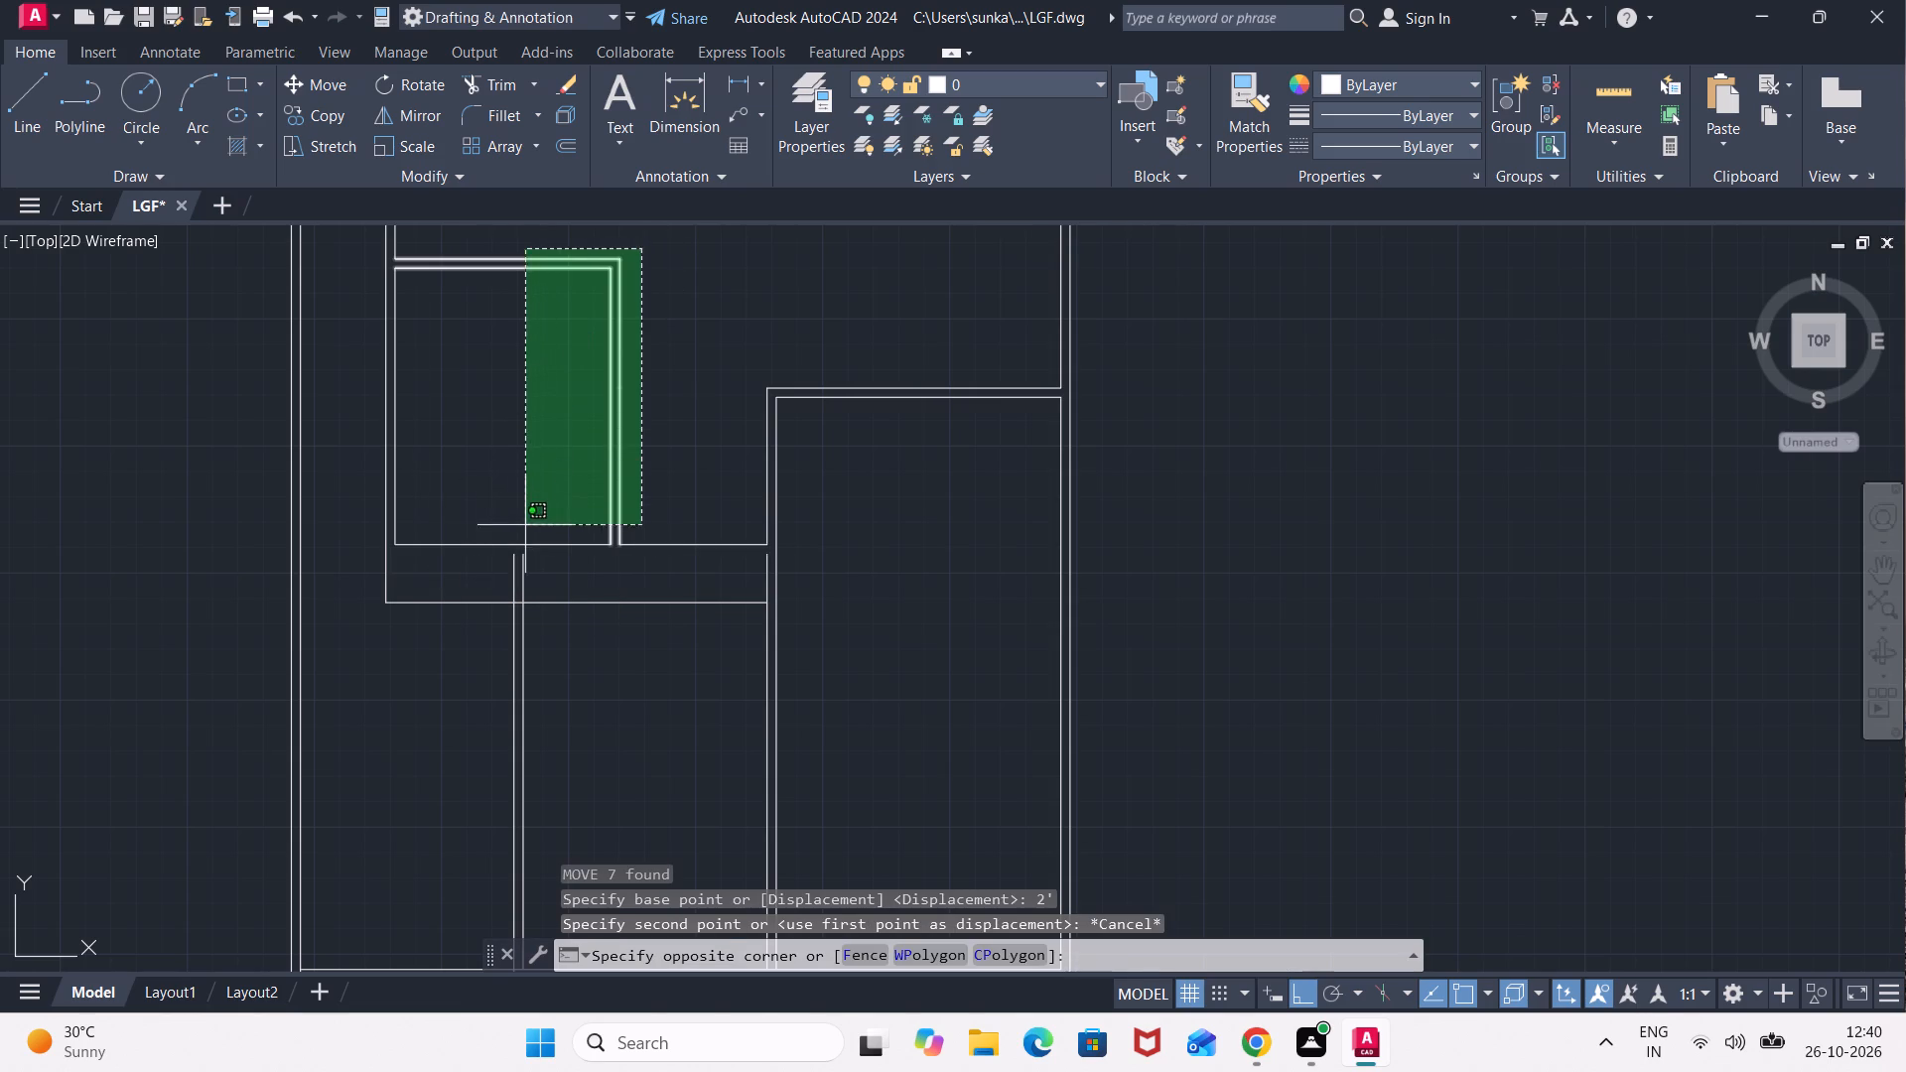
{"action": "left_click", "coordinate": [540, 546]}
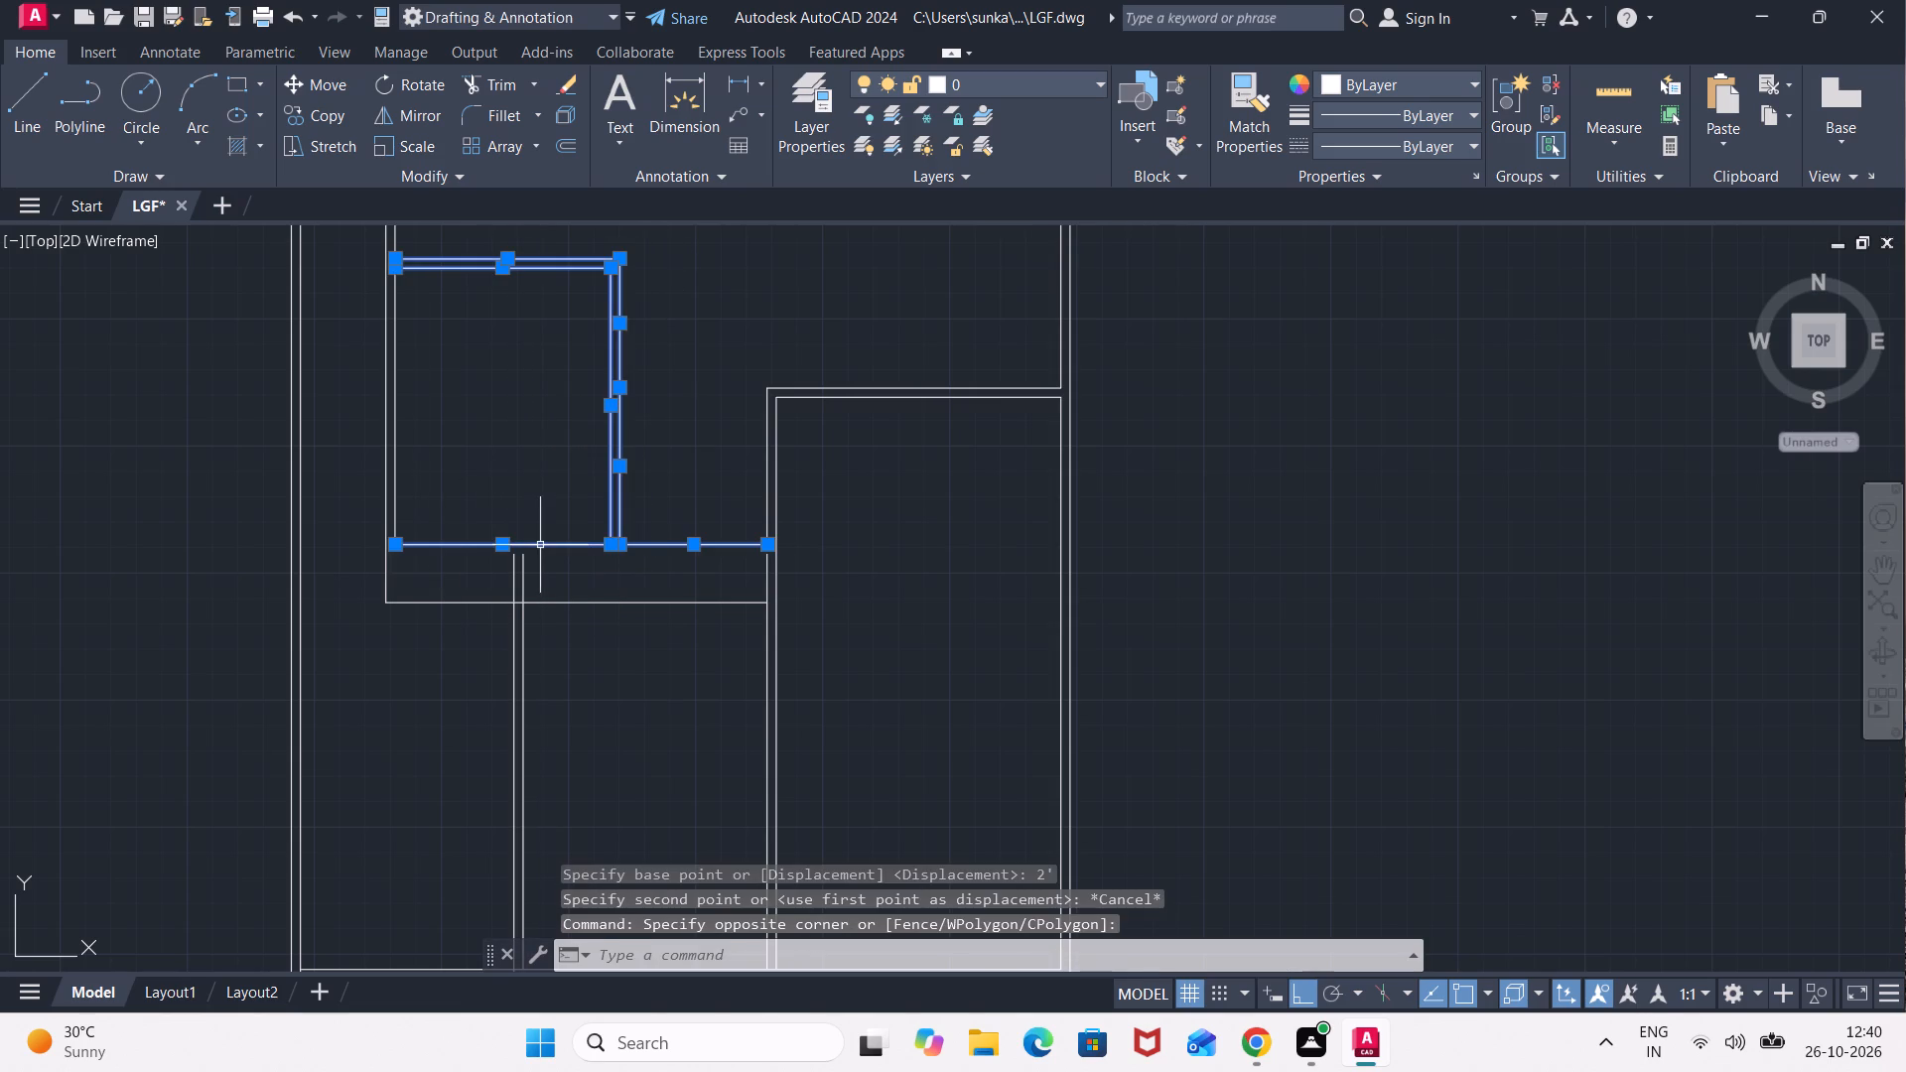
{"action": "left_click", "coordinate": [429, 441]}
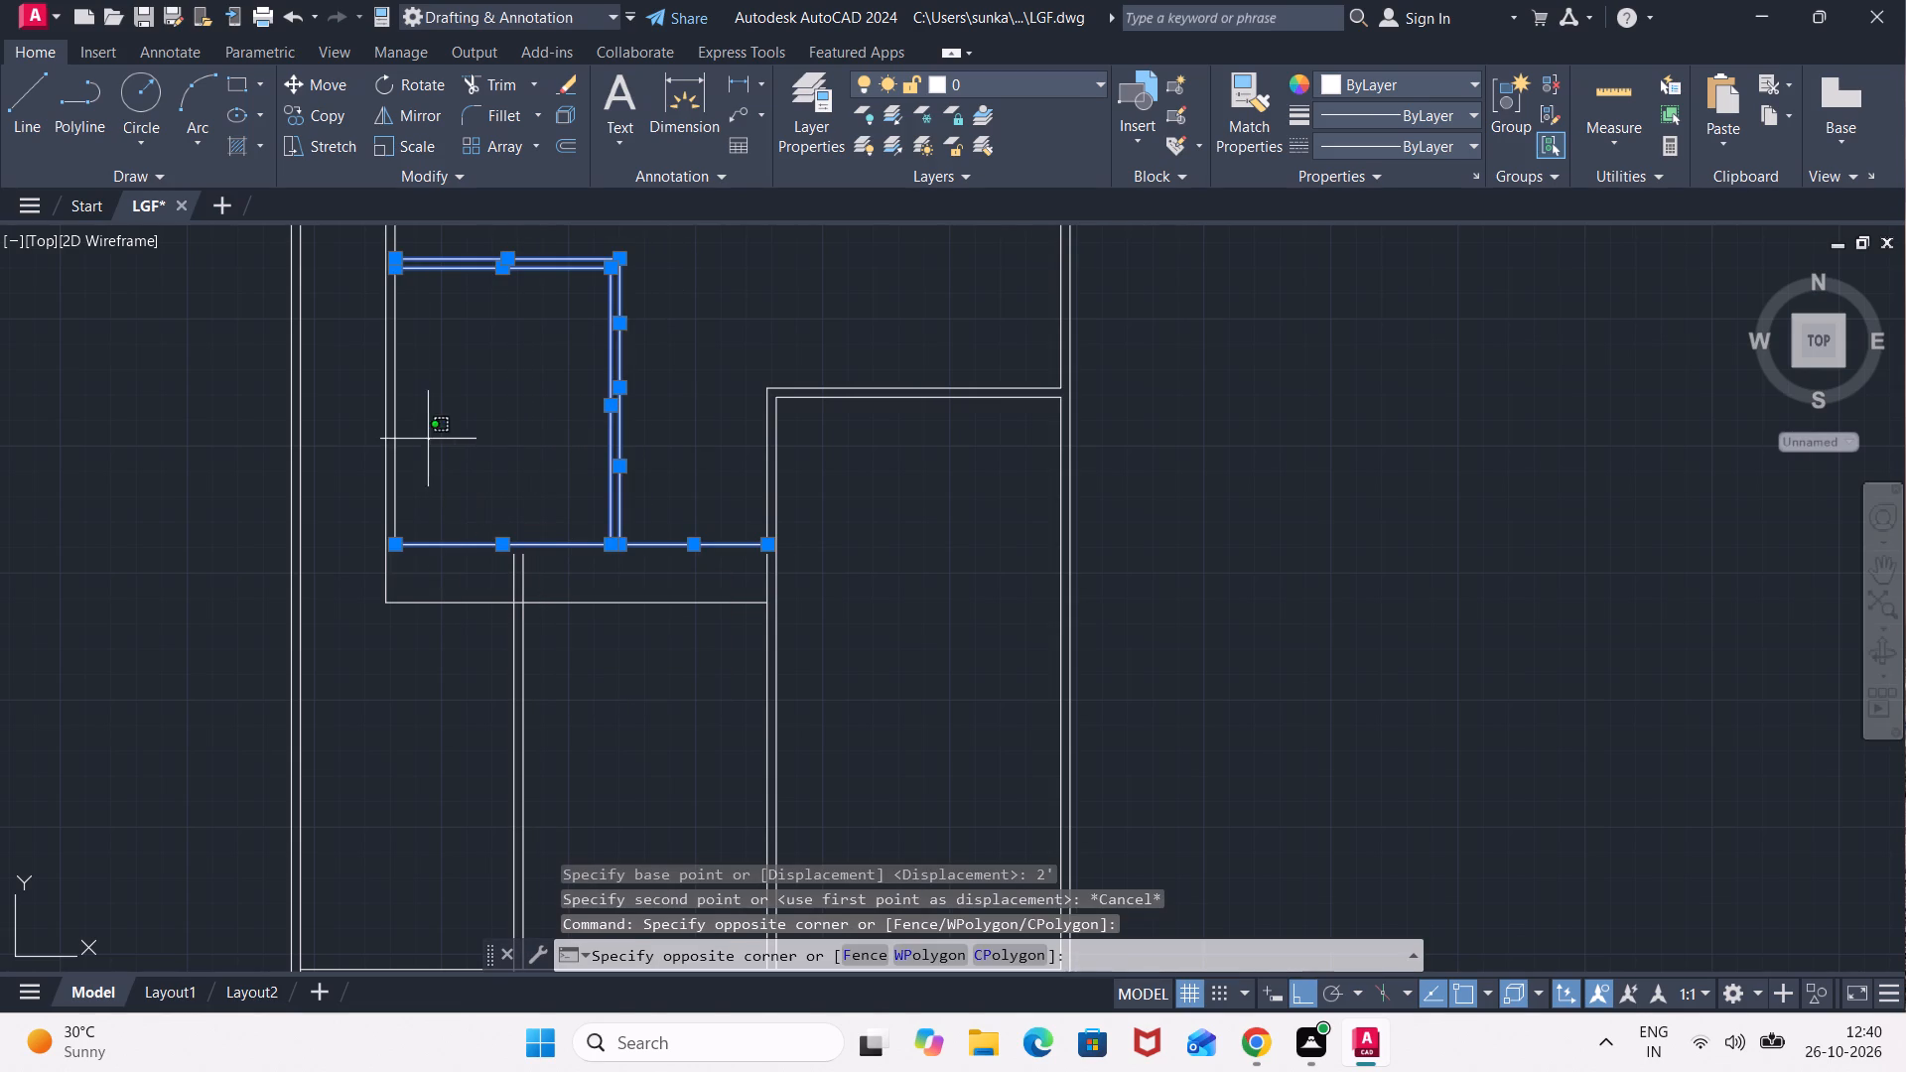
{"action": "left_click", "coordinate": [399, 441]}
{"action": "left_click", "coordinate": [396, 455]}
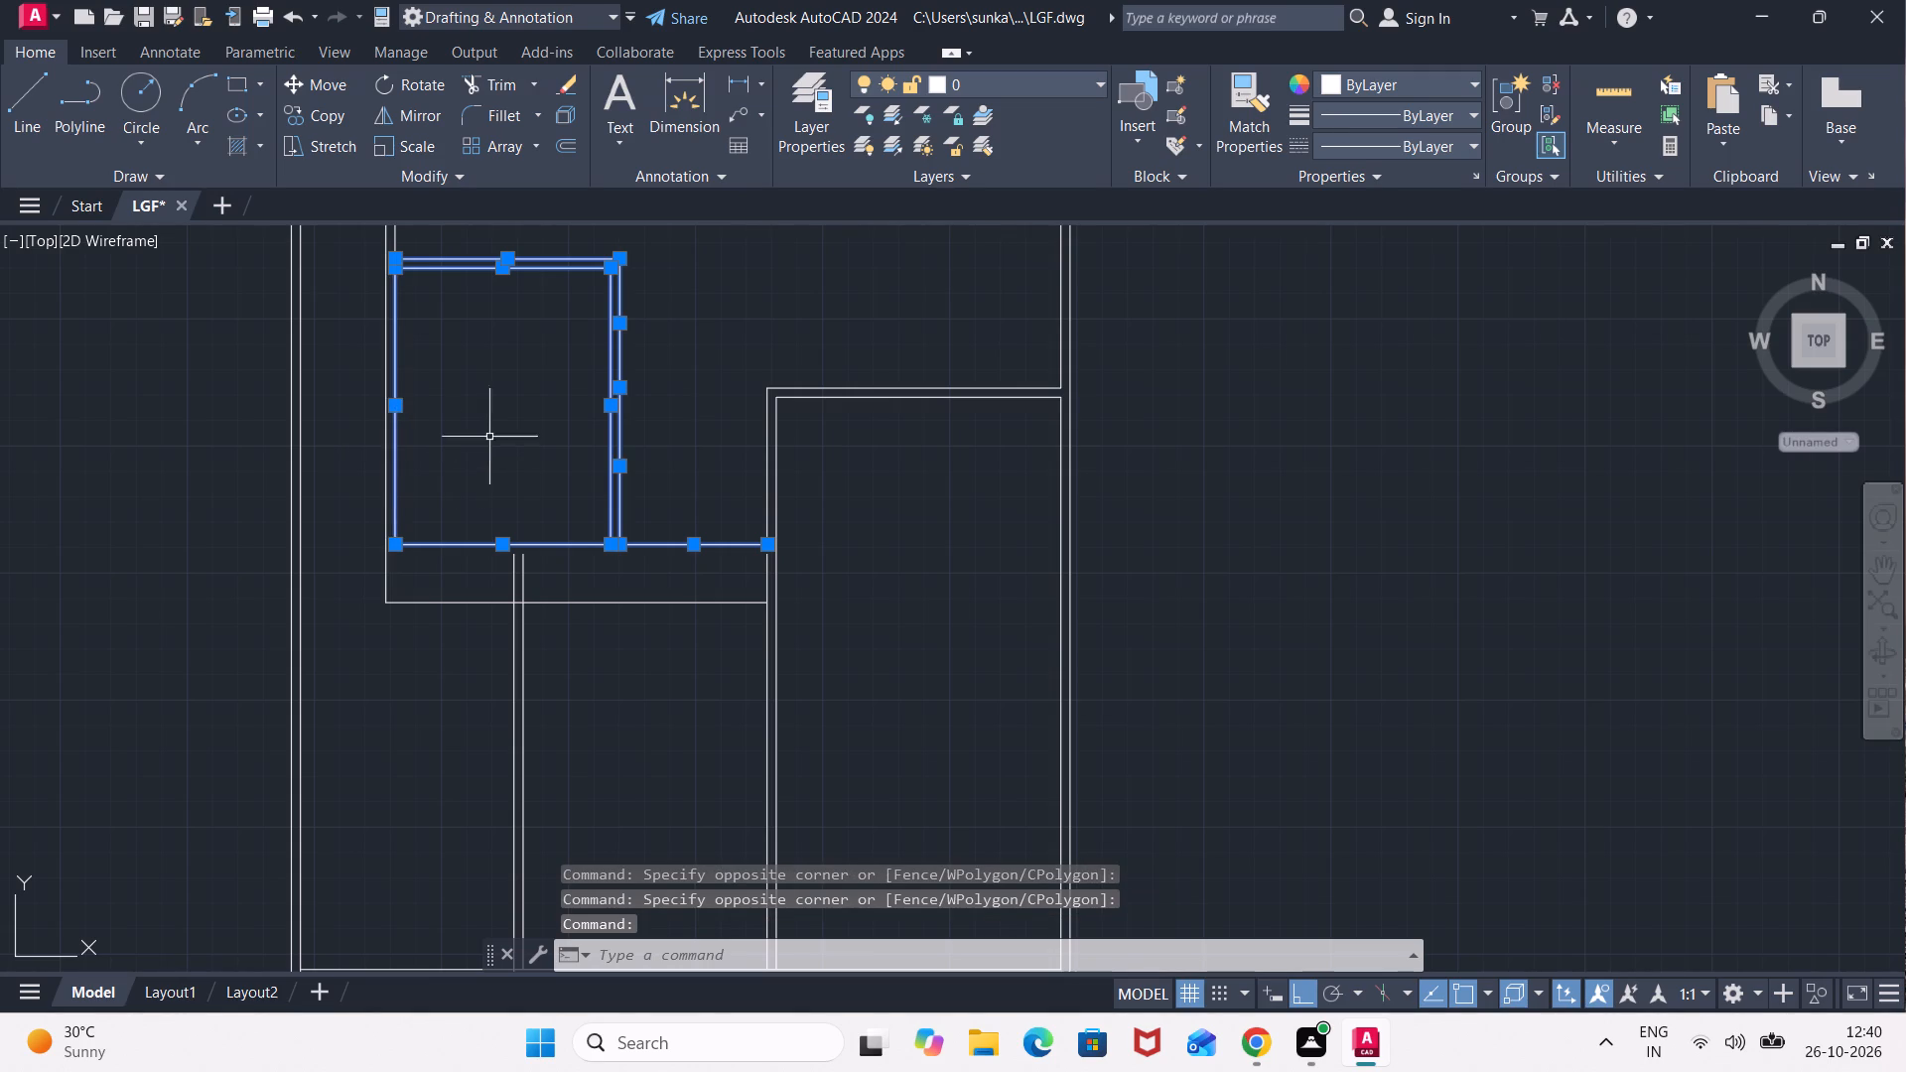
{"action": "key", "text": "m"}
{"action": "key", "text": "Return"}
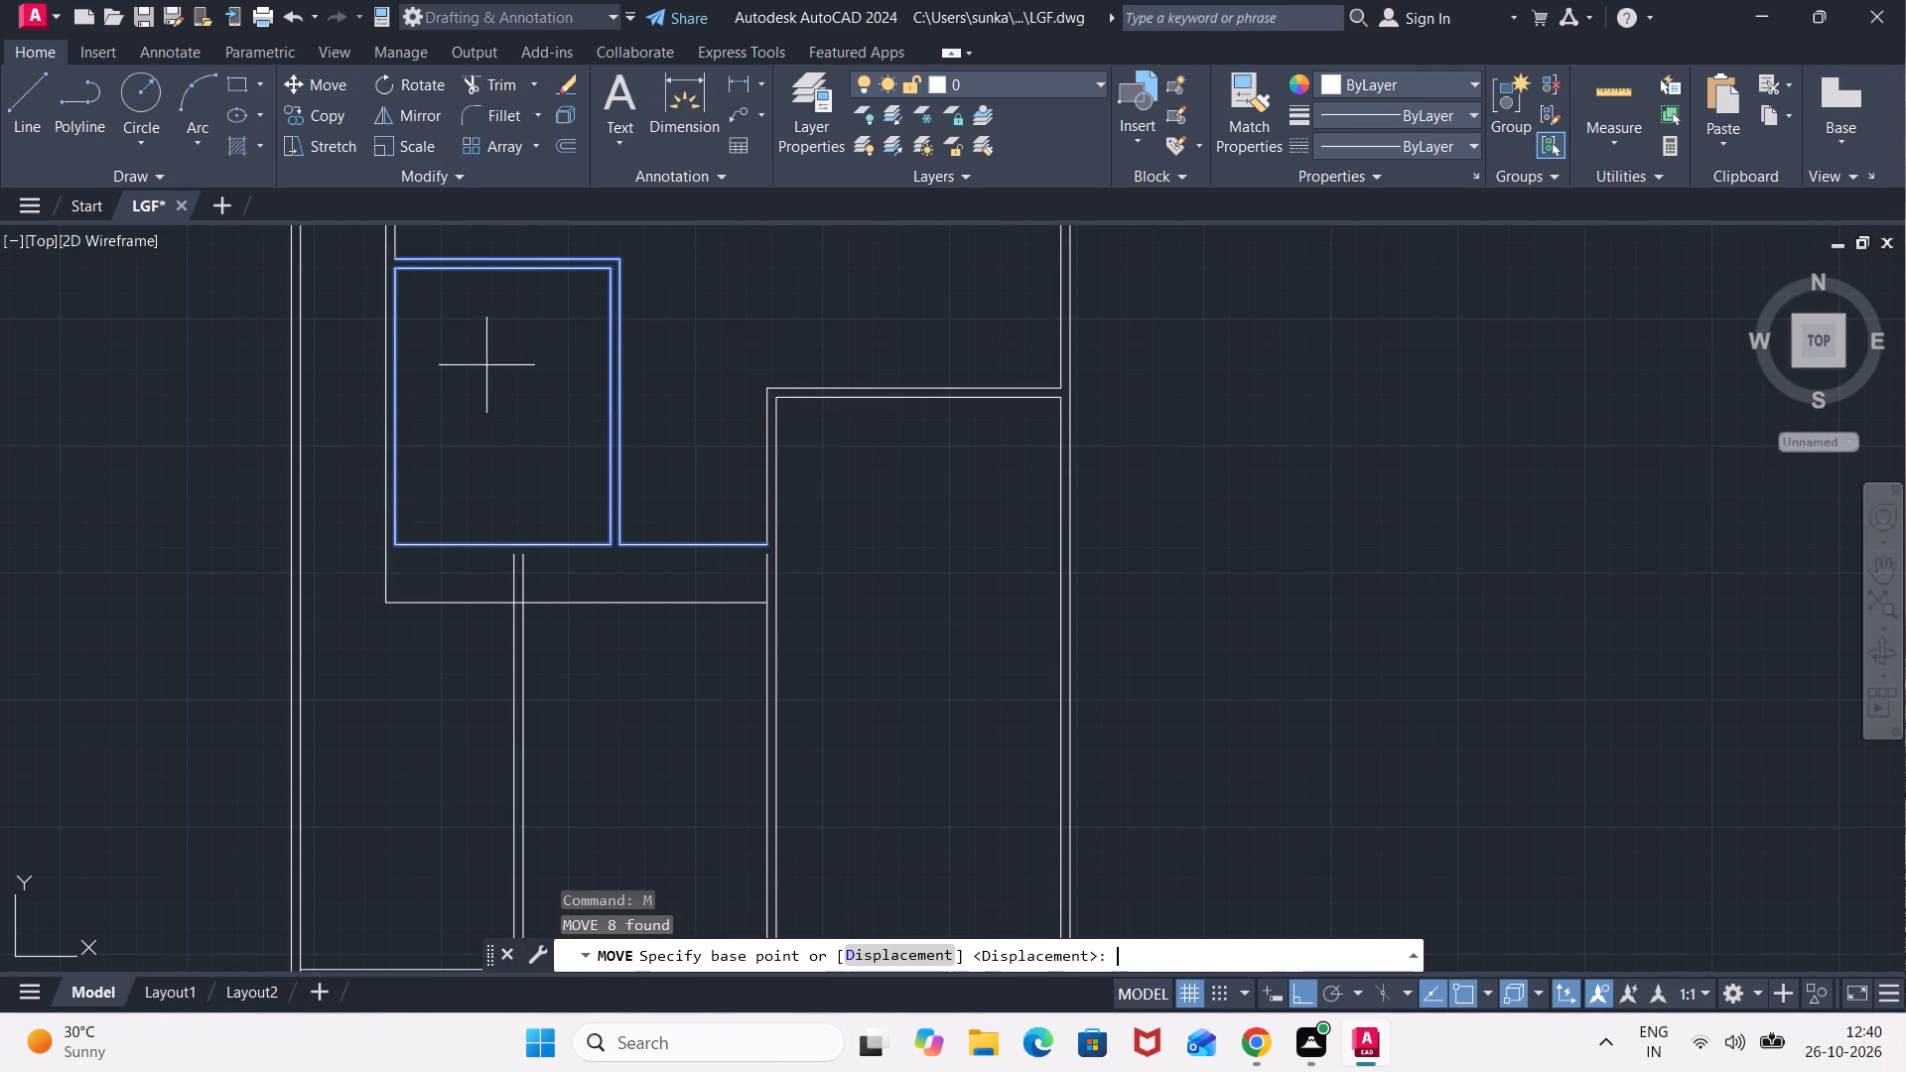
{"action": "scroll", "coordinate": [756, 540], "scroll_direction": "up", "scroll_amount": 2}
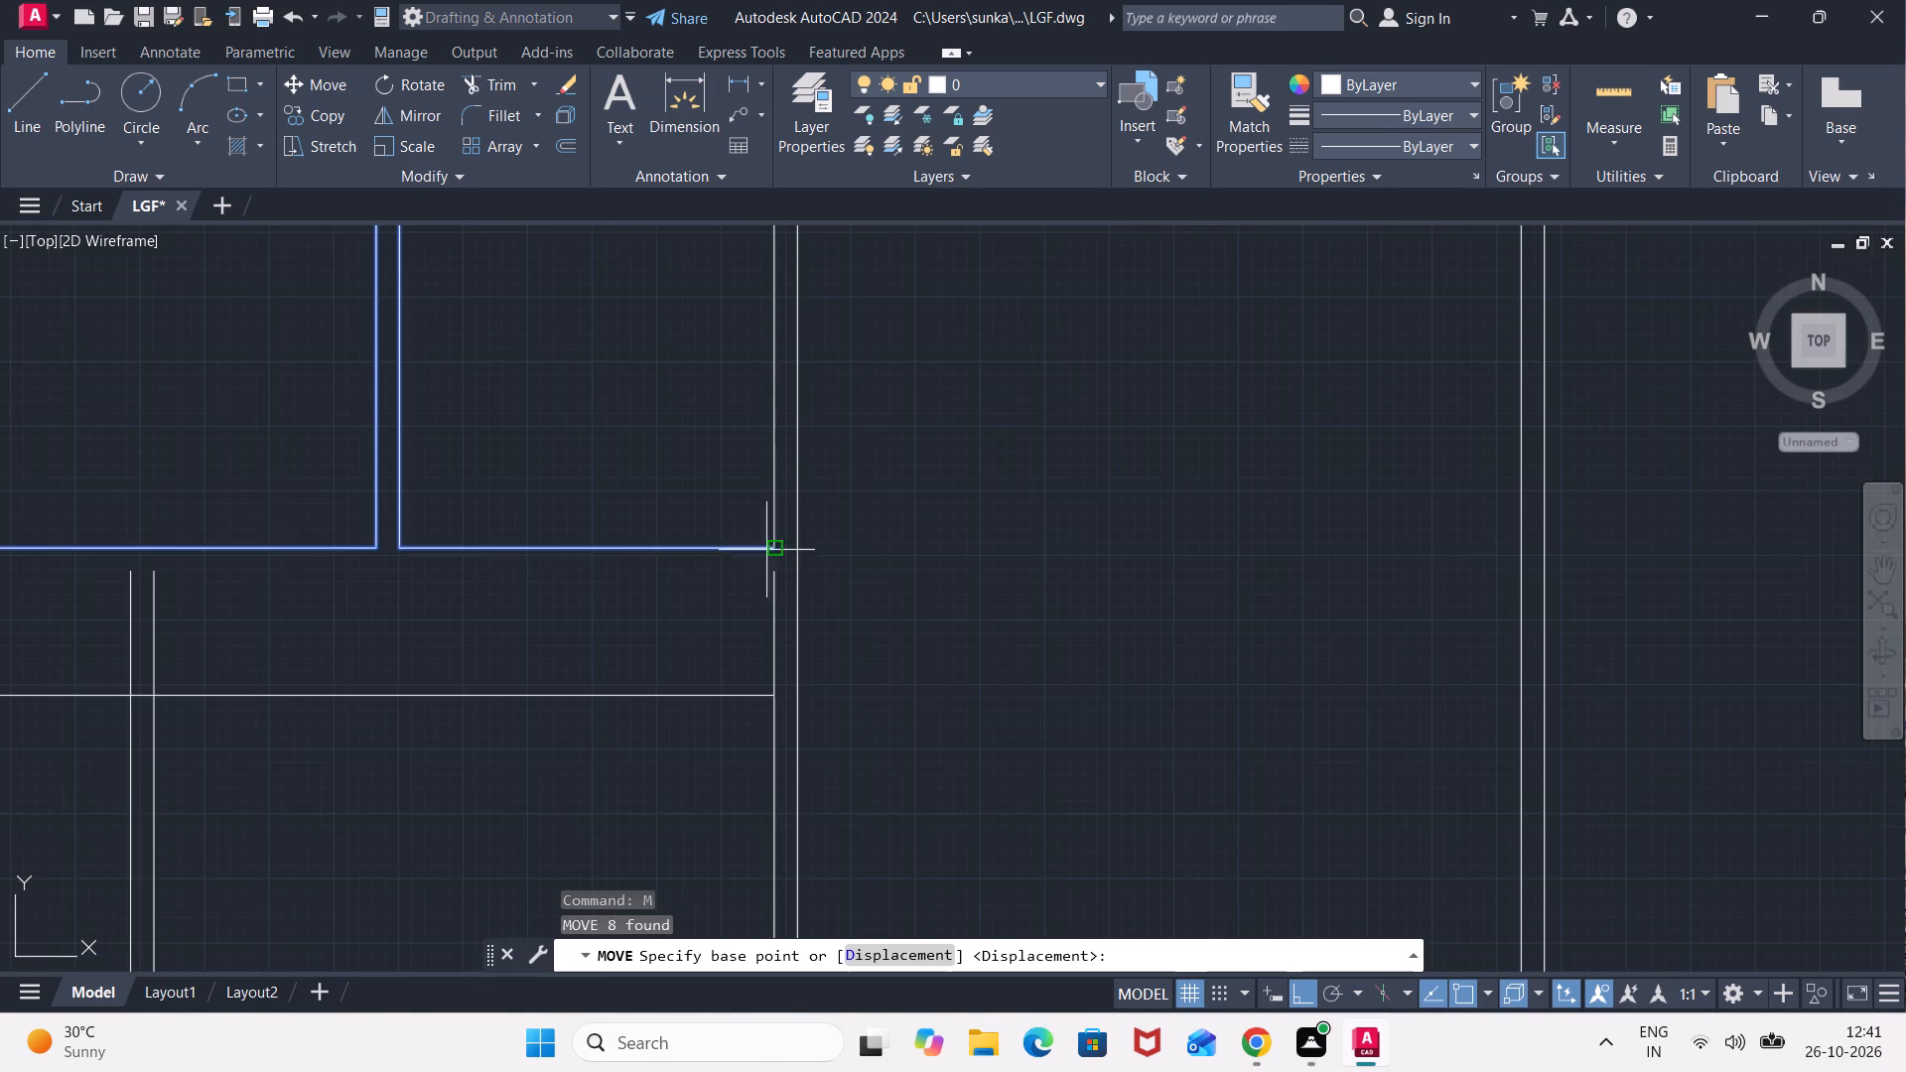
{"action": "left_click", "coordinate": [770, 550]}
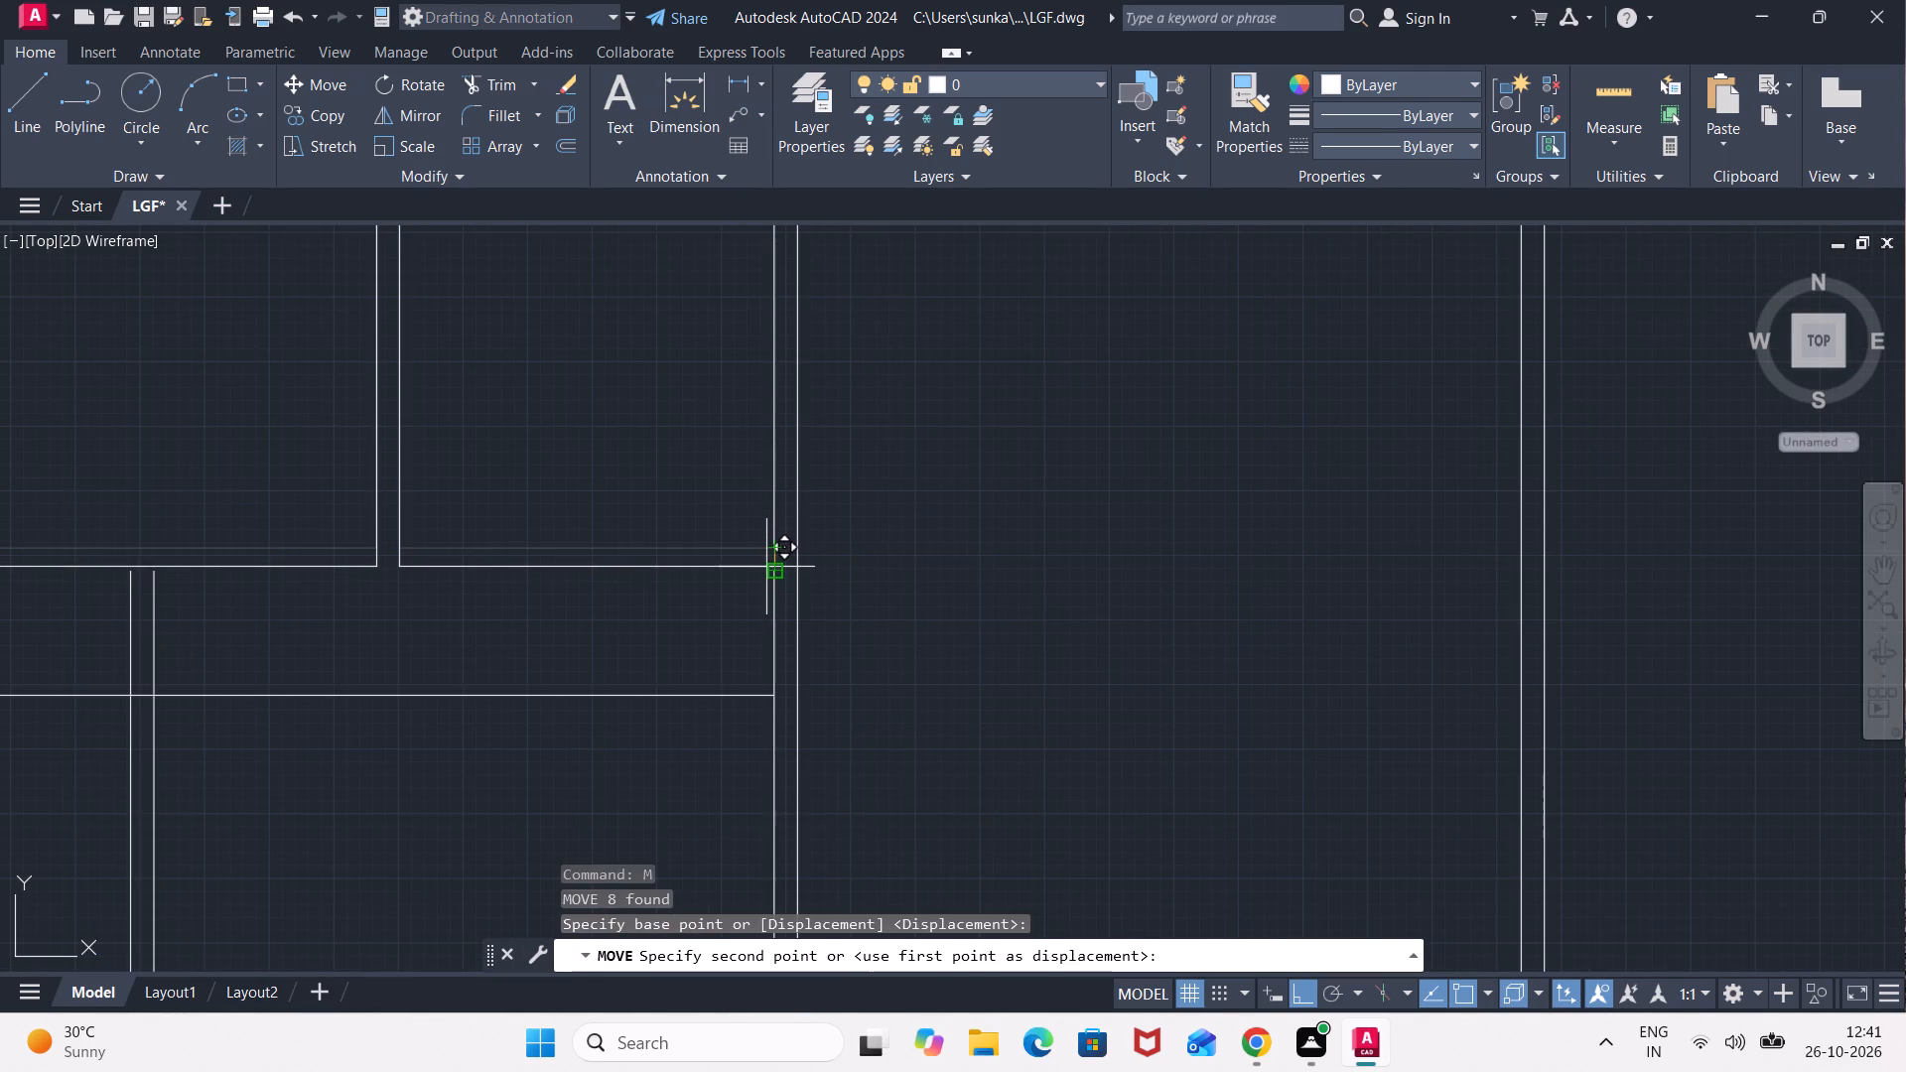
{"action": "type", "text": "2'"}
{"action": "key", "text": "Return"}
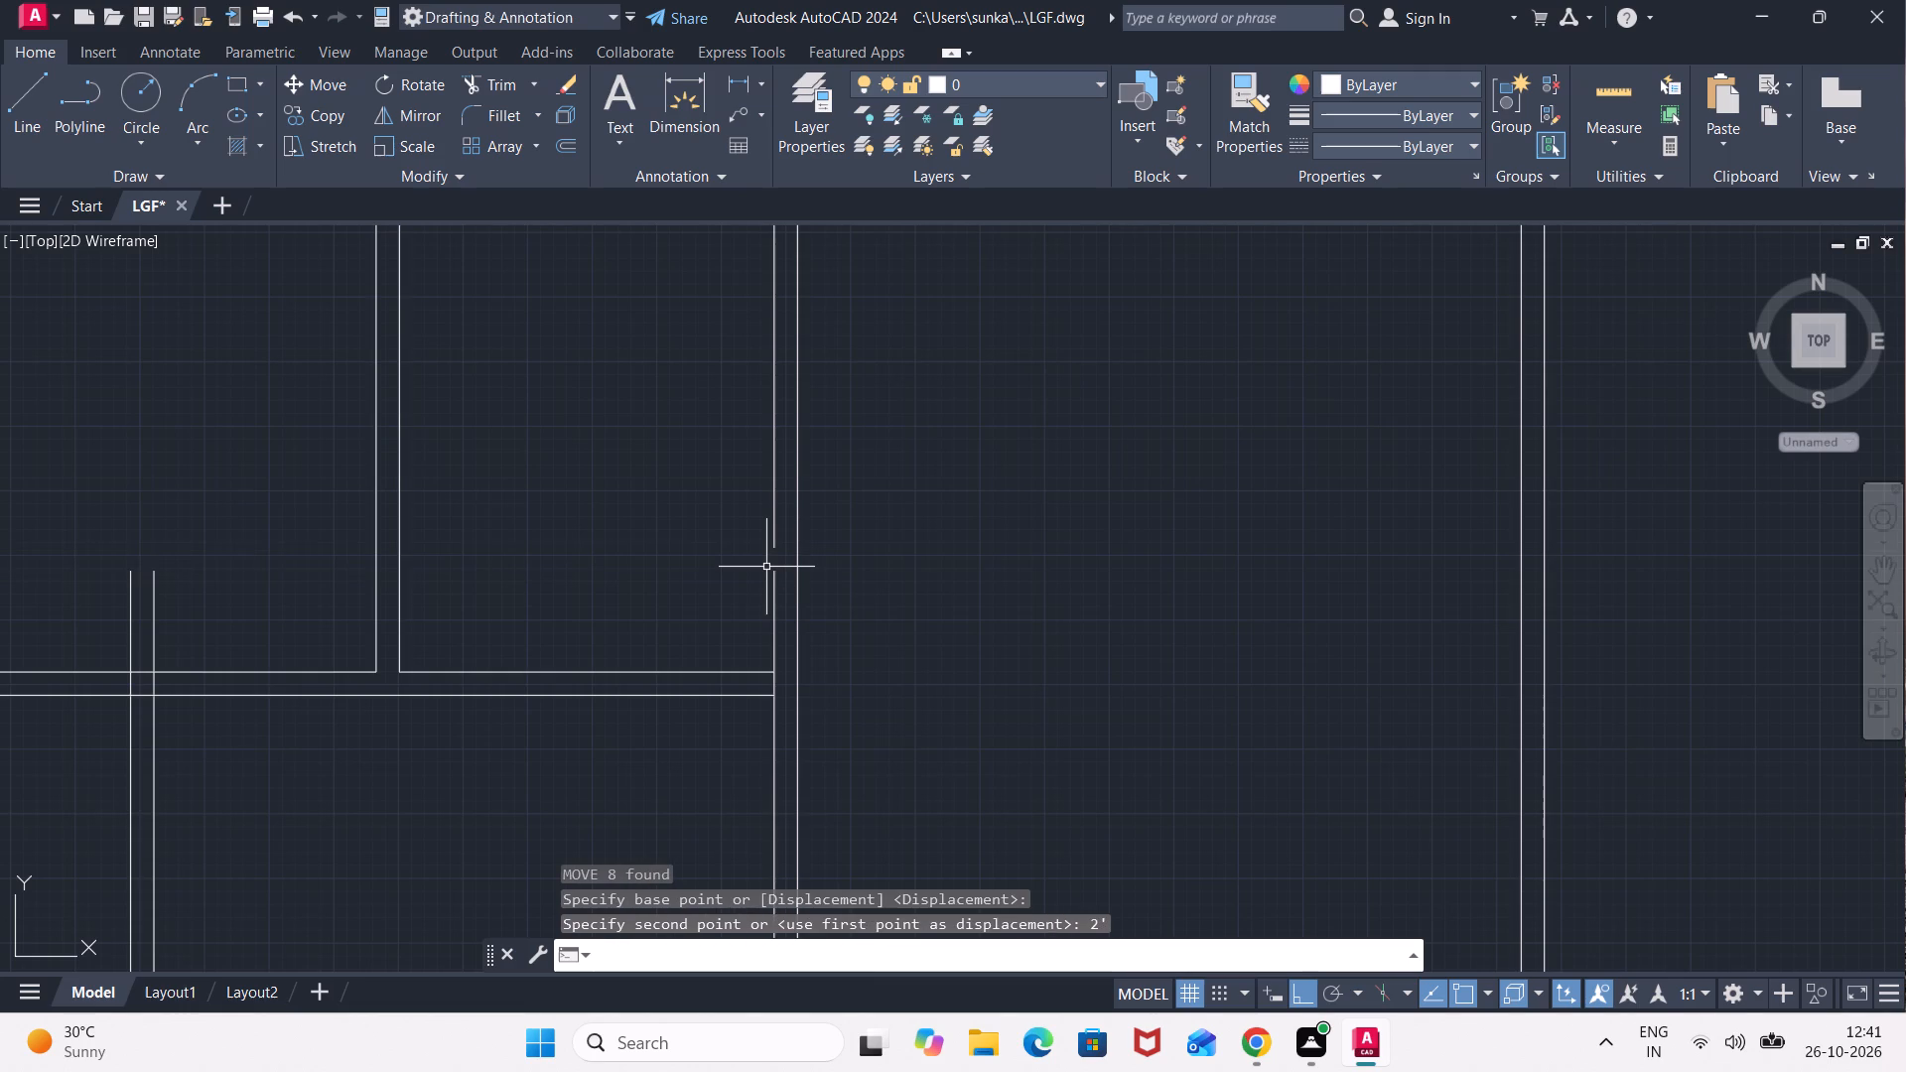
Trim the two vertical partition lines where they project into the small room above the moved horizontal wall.
{"action": "scroll", "coordinate": [766, 567], "scroll_direction": "down", "scroll_amount": 2}
{"action": "left_click", "coordinate": [552, 585]}
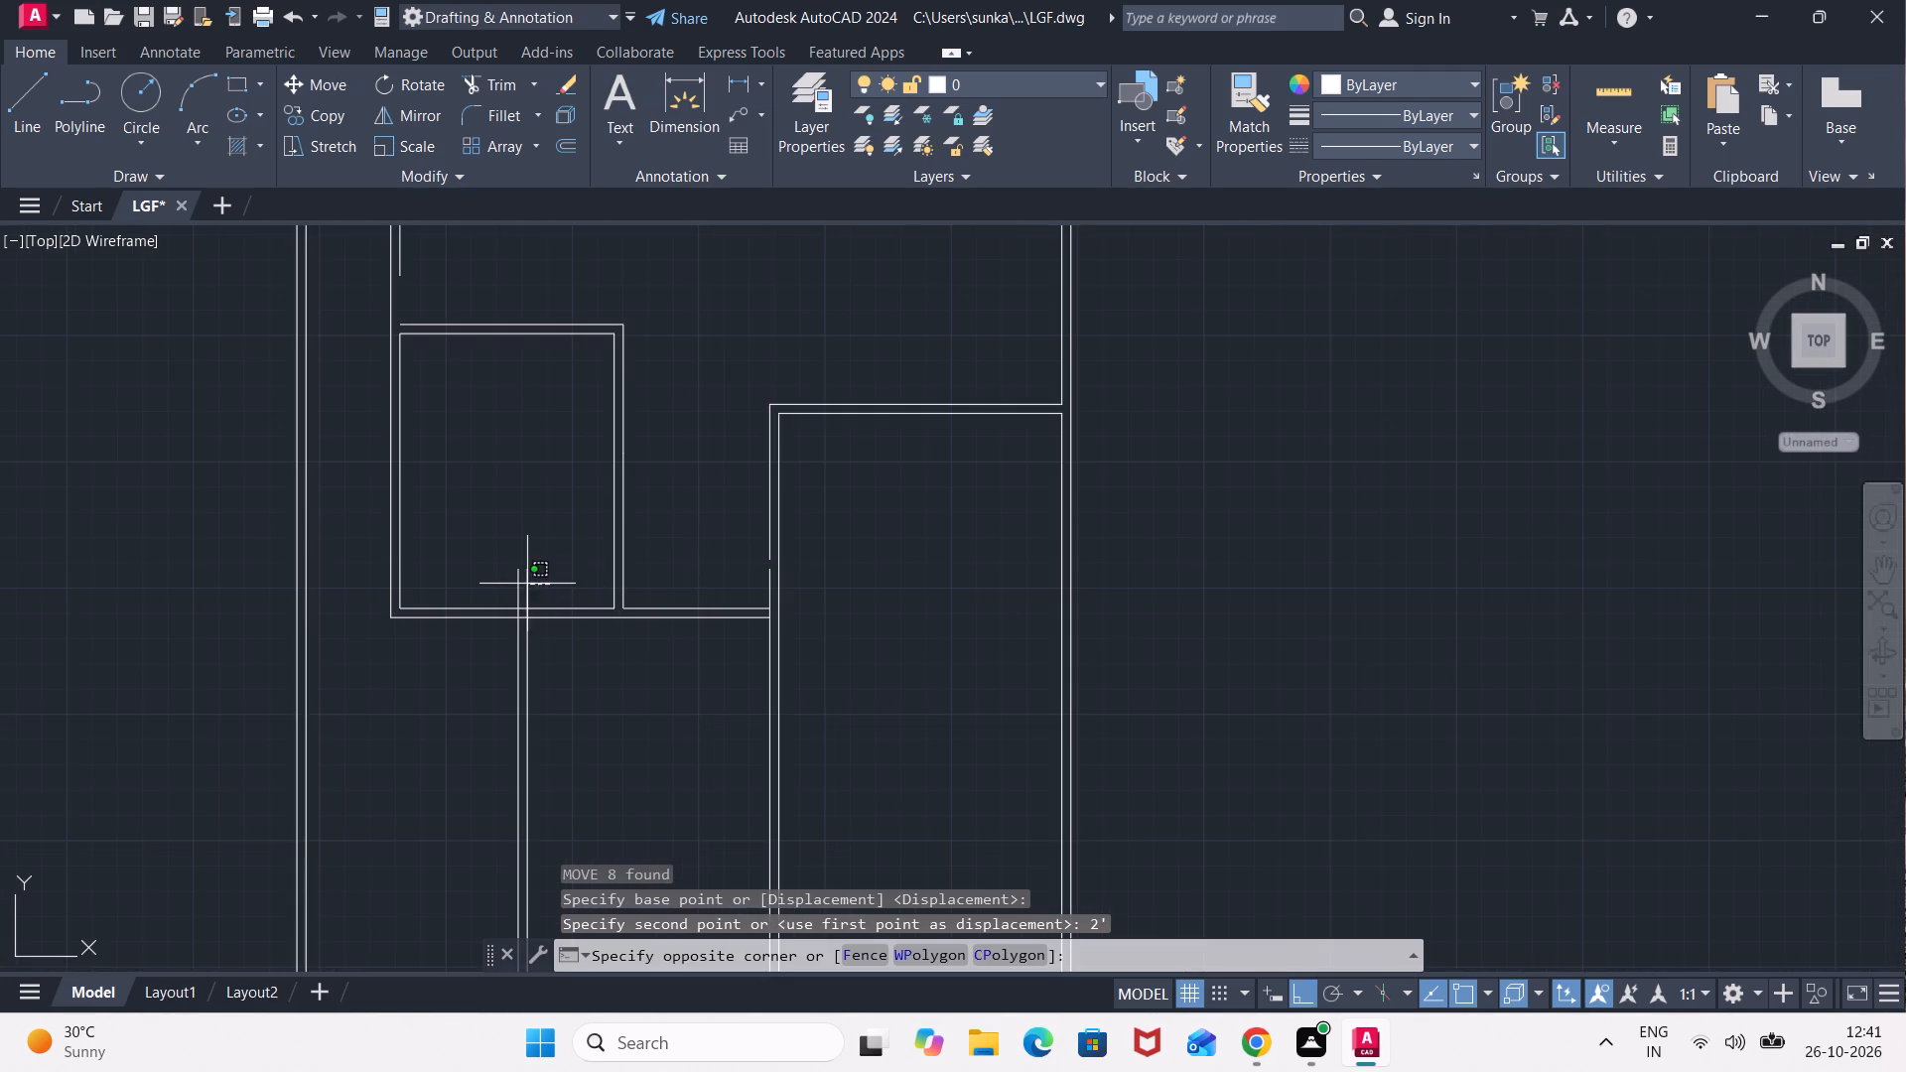
{"action": "key", "text": "Escape"}
{"action": "type", "text": "TR"}
{"action": "key", "text": "Return"}
{"action": "left_click", "coordinate": [558, 587]}
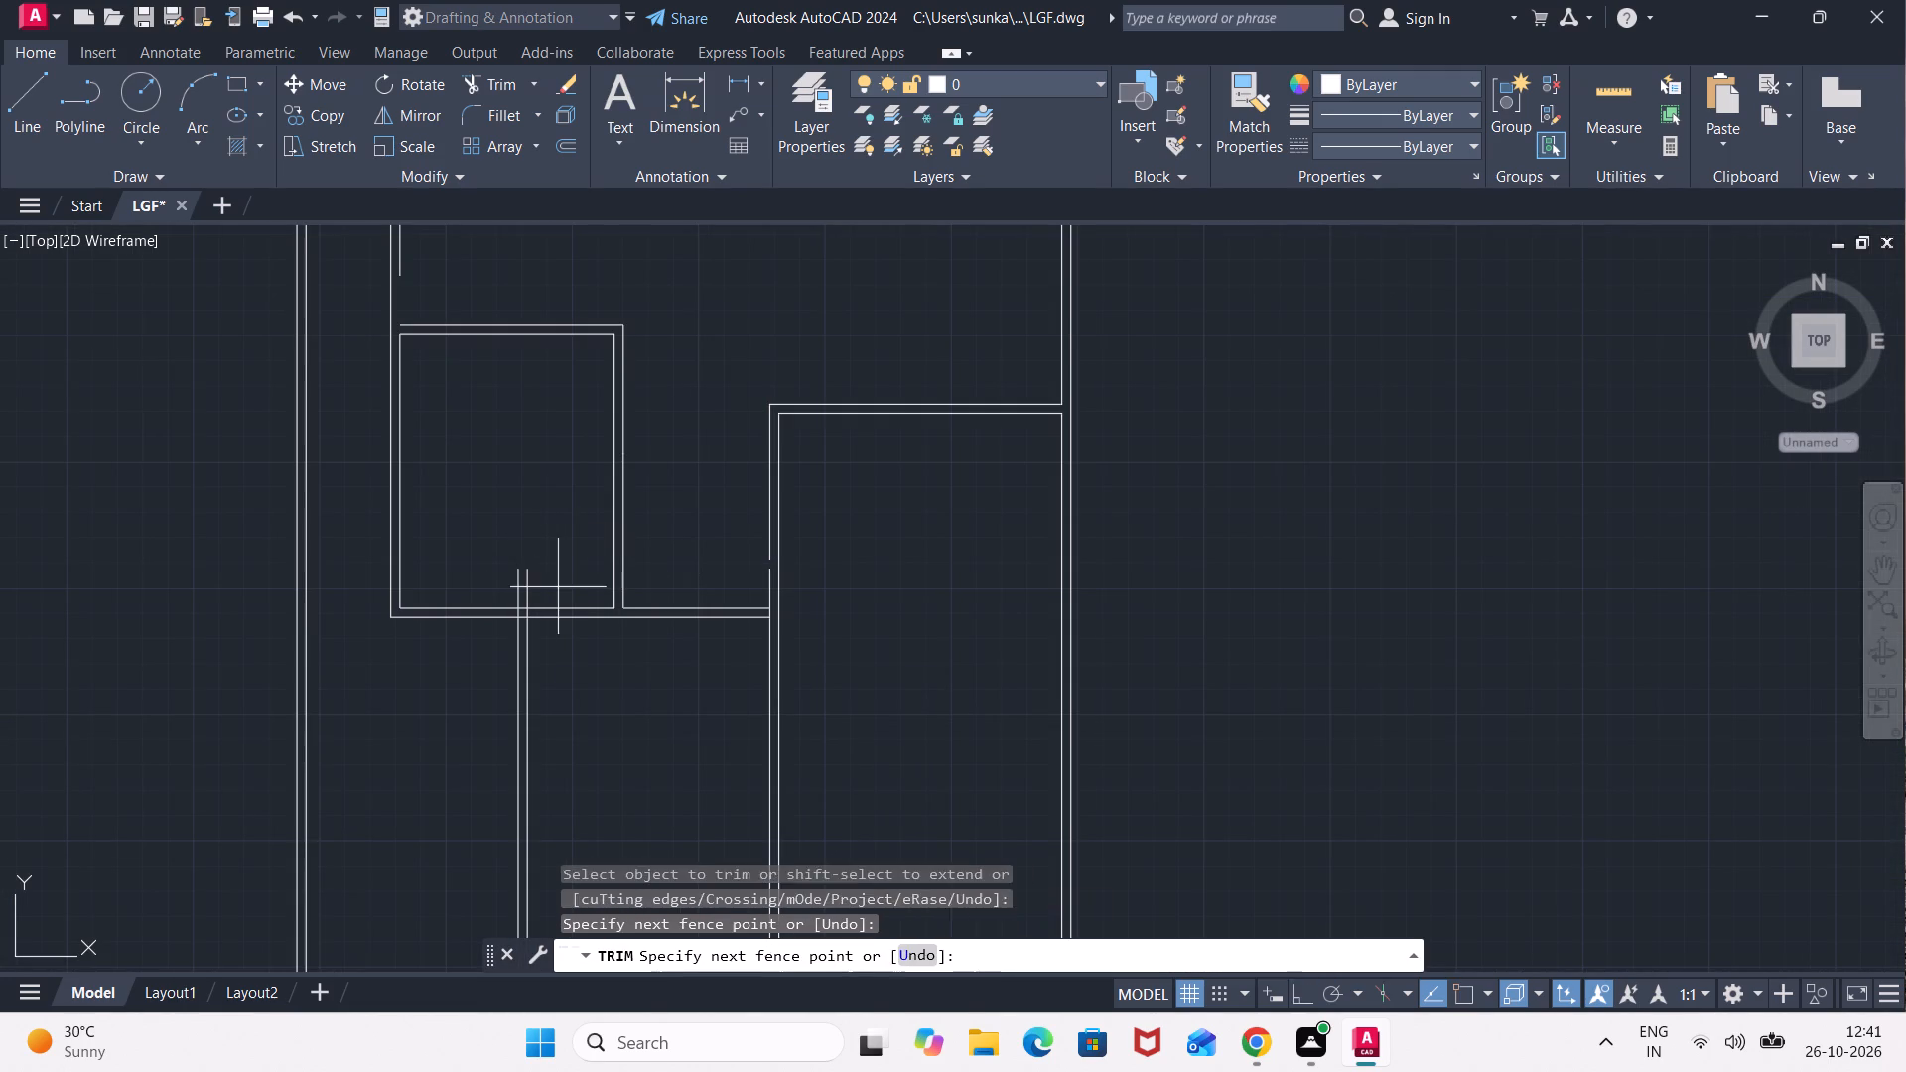
{"action": "left_click", "coordinate": [497, 571]}
{"action": "scroll", "coordinate": [543, 619], "scroll_direction": "up", "scroll_amount": 2}
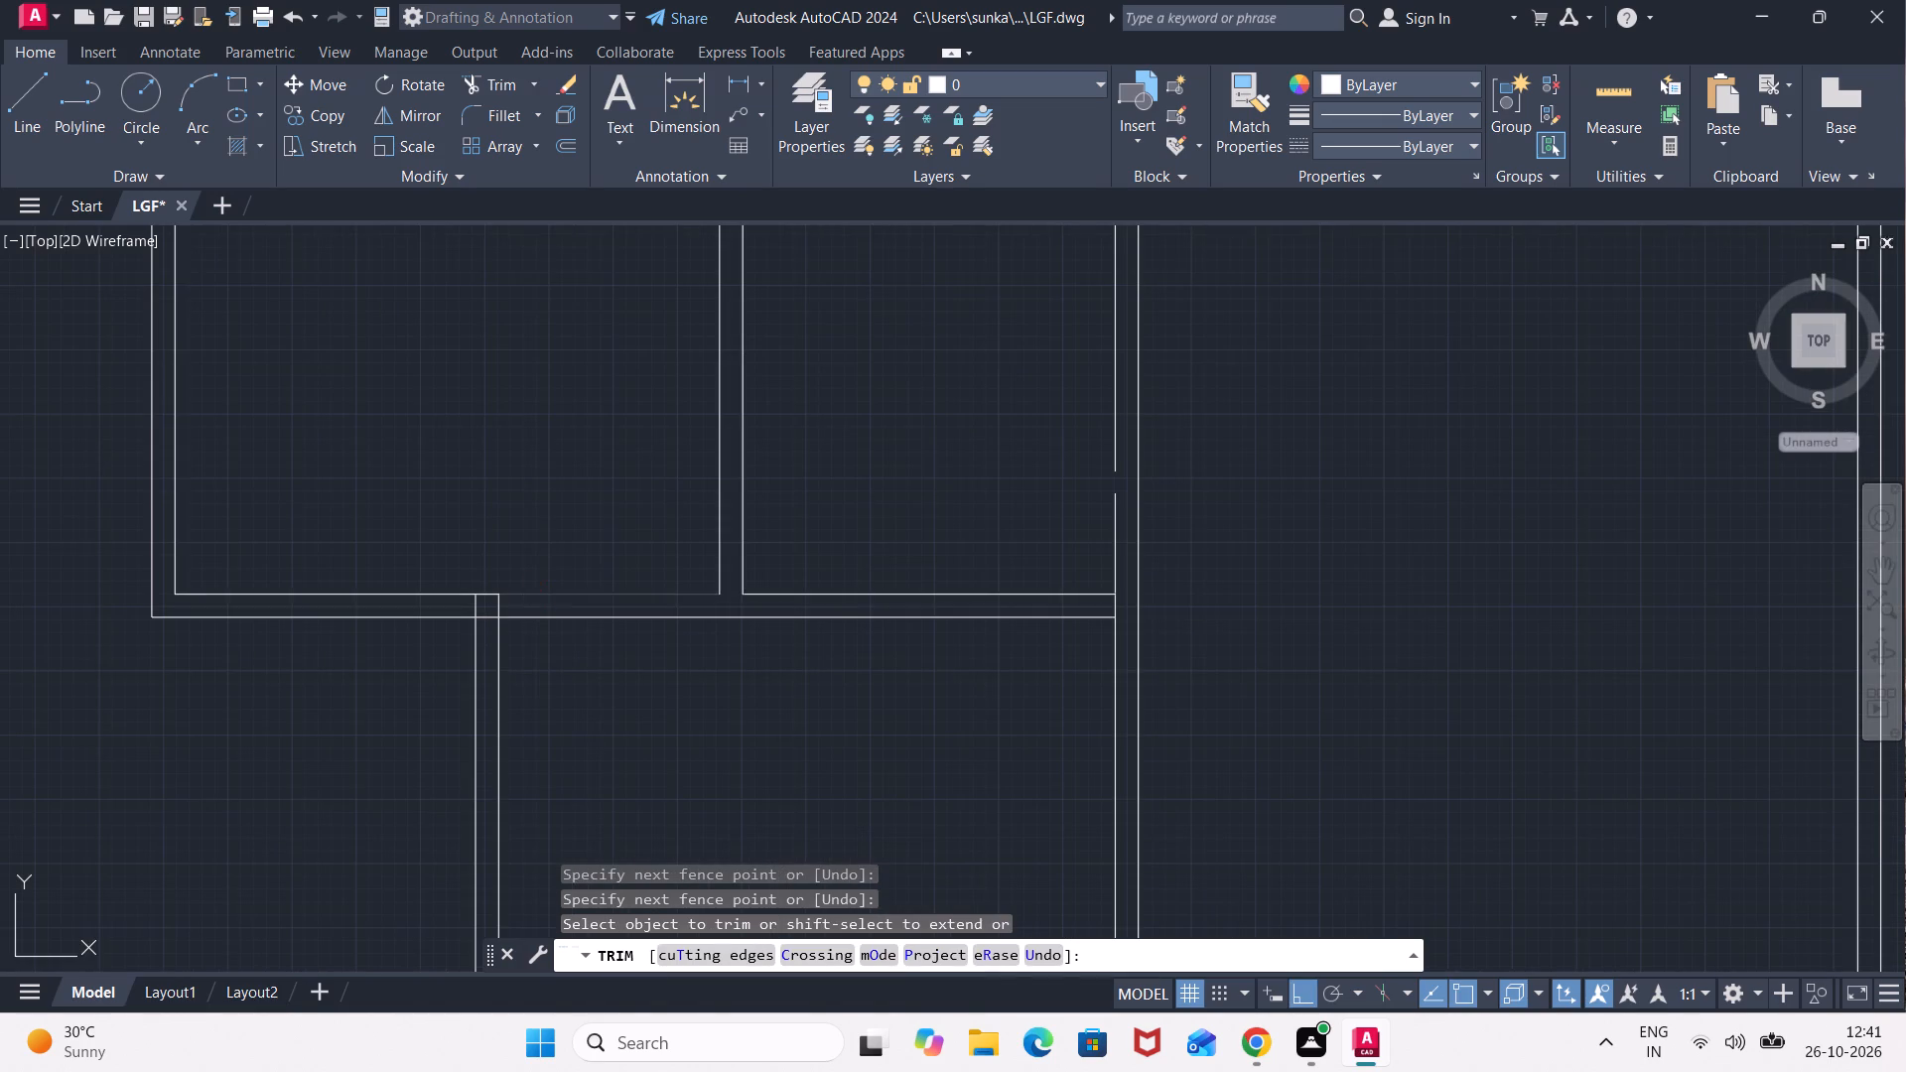
{"action": "left_click", "coordinate": [527, 598]}
{"action": "key", "text": "ctrl+z"}
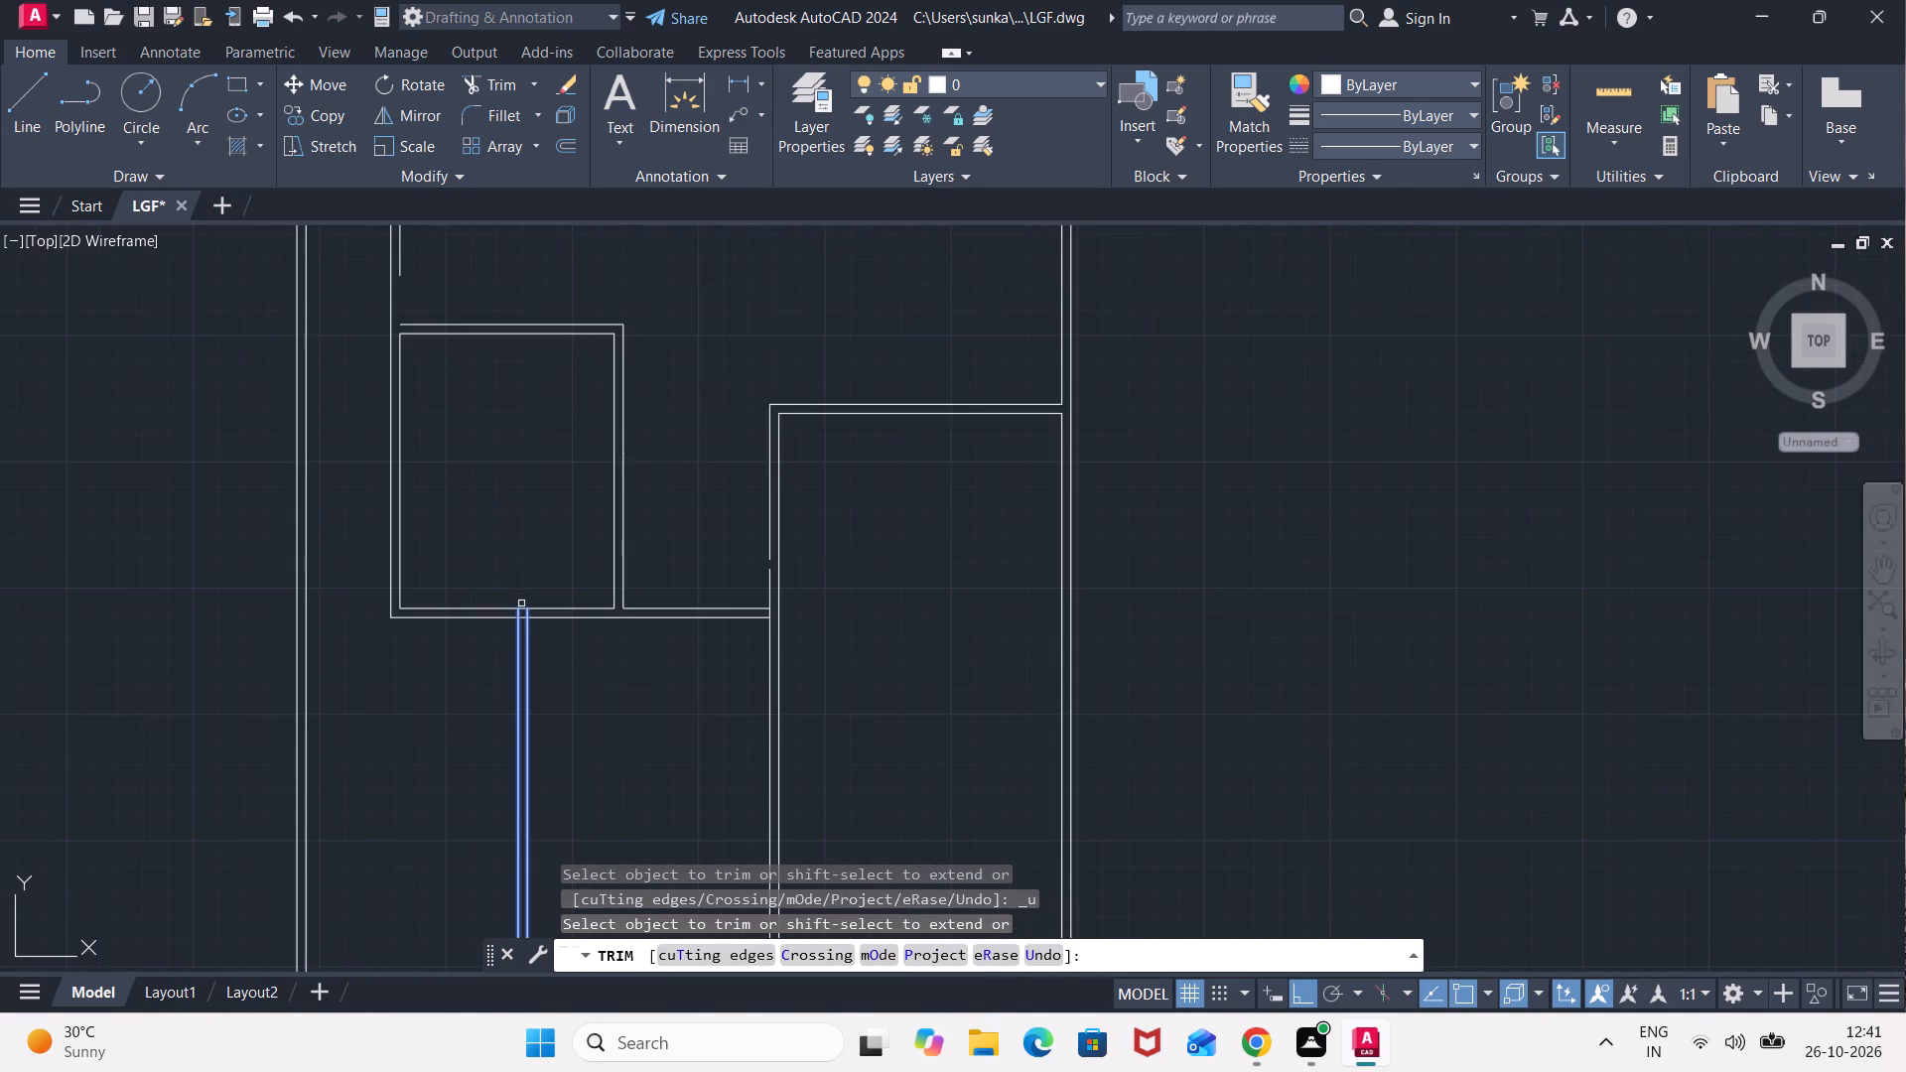
{"action": "scroll", "coordinate": [539, 621], "scroll_direction": "up", "scroll_amount": 3}
{"action": "key", "text": "Escape"}
{"action": "key", "text": "Escape"}
Trim the two partition line ends inside the horizontal wall below the small room, and open the wall's lower line between them.
{"action": "left_click", "coordinate": [506, 599]}
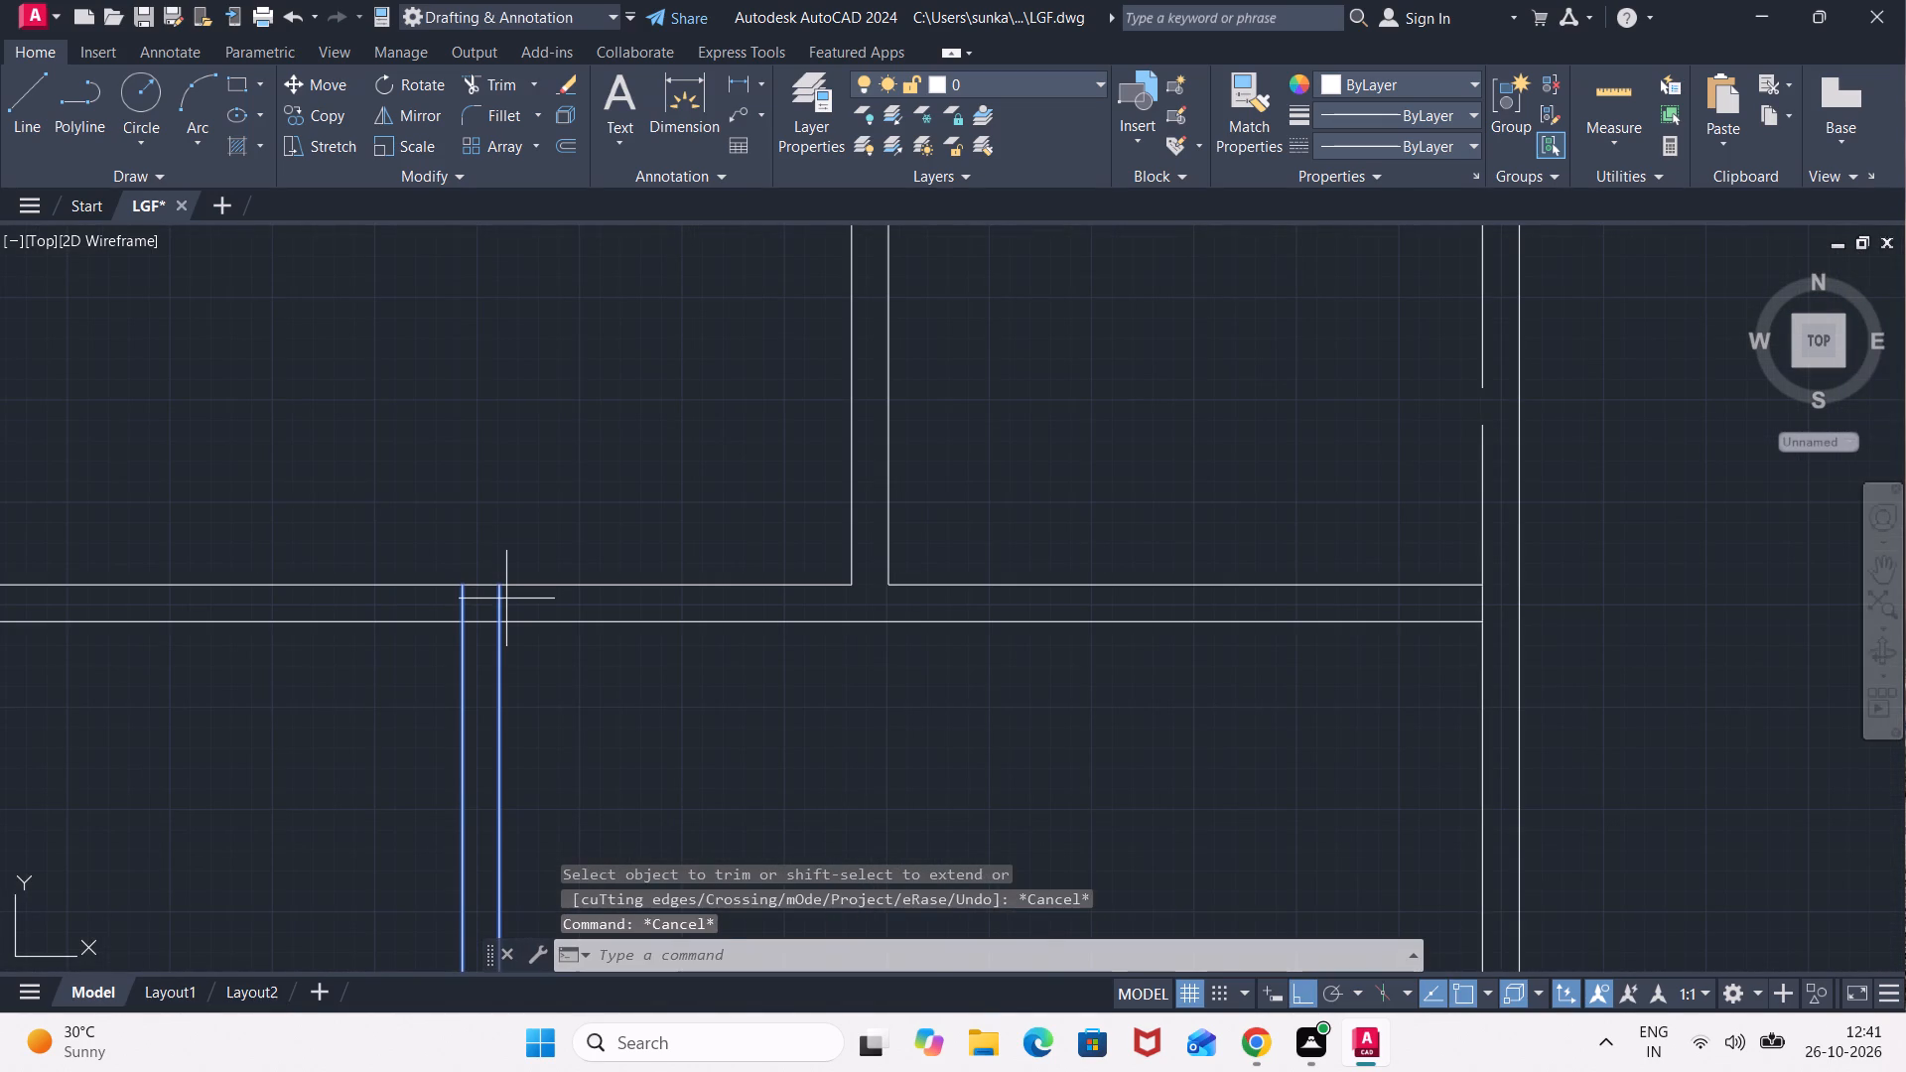
{"action": "left_click", "coordinate": [459, 598]}
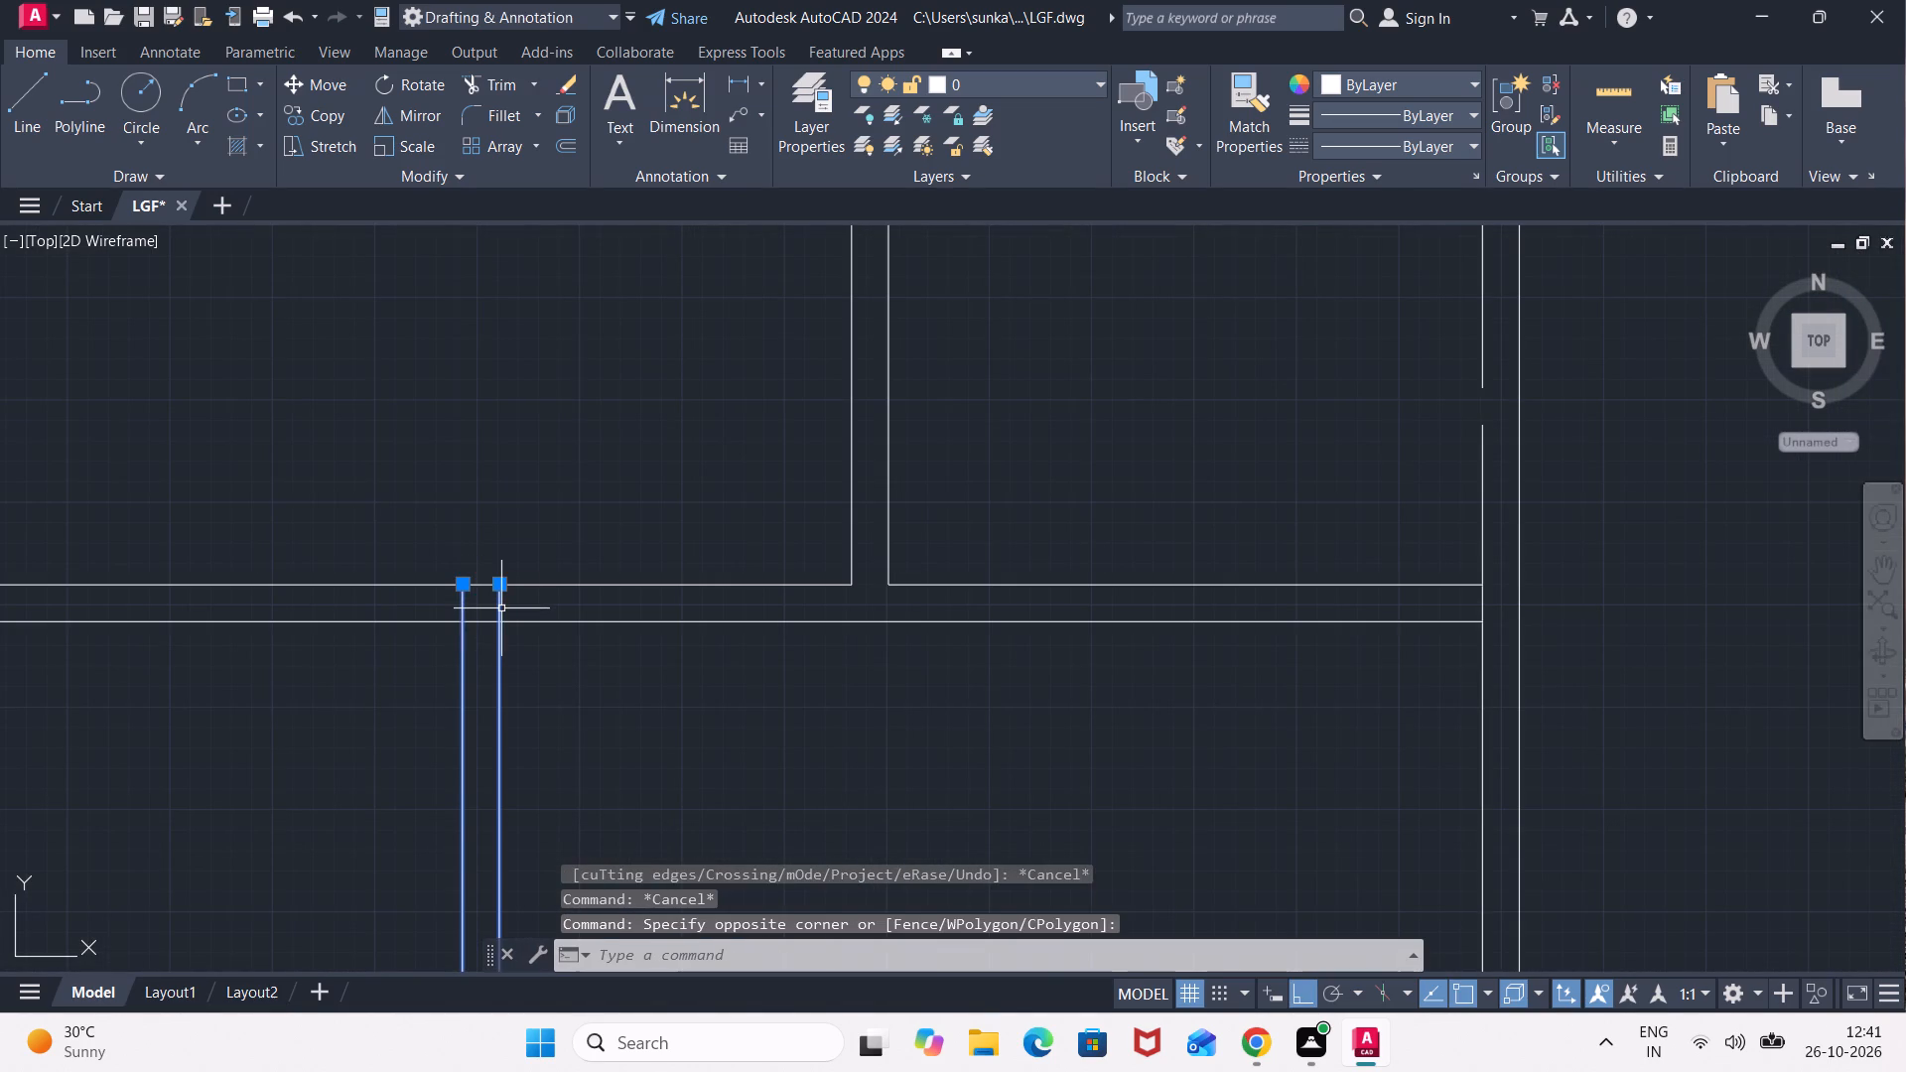
{"action": "key", "text": "Escape"}
{"action": "type", "text": "TR"}
{"action": "key", "text": "Return"}
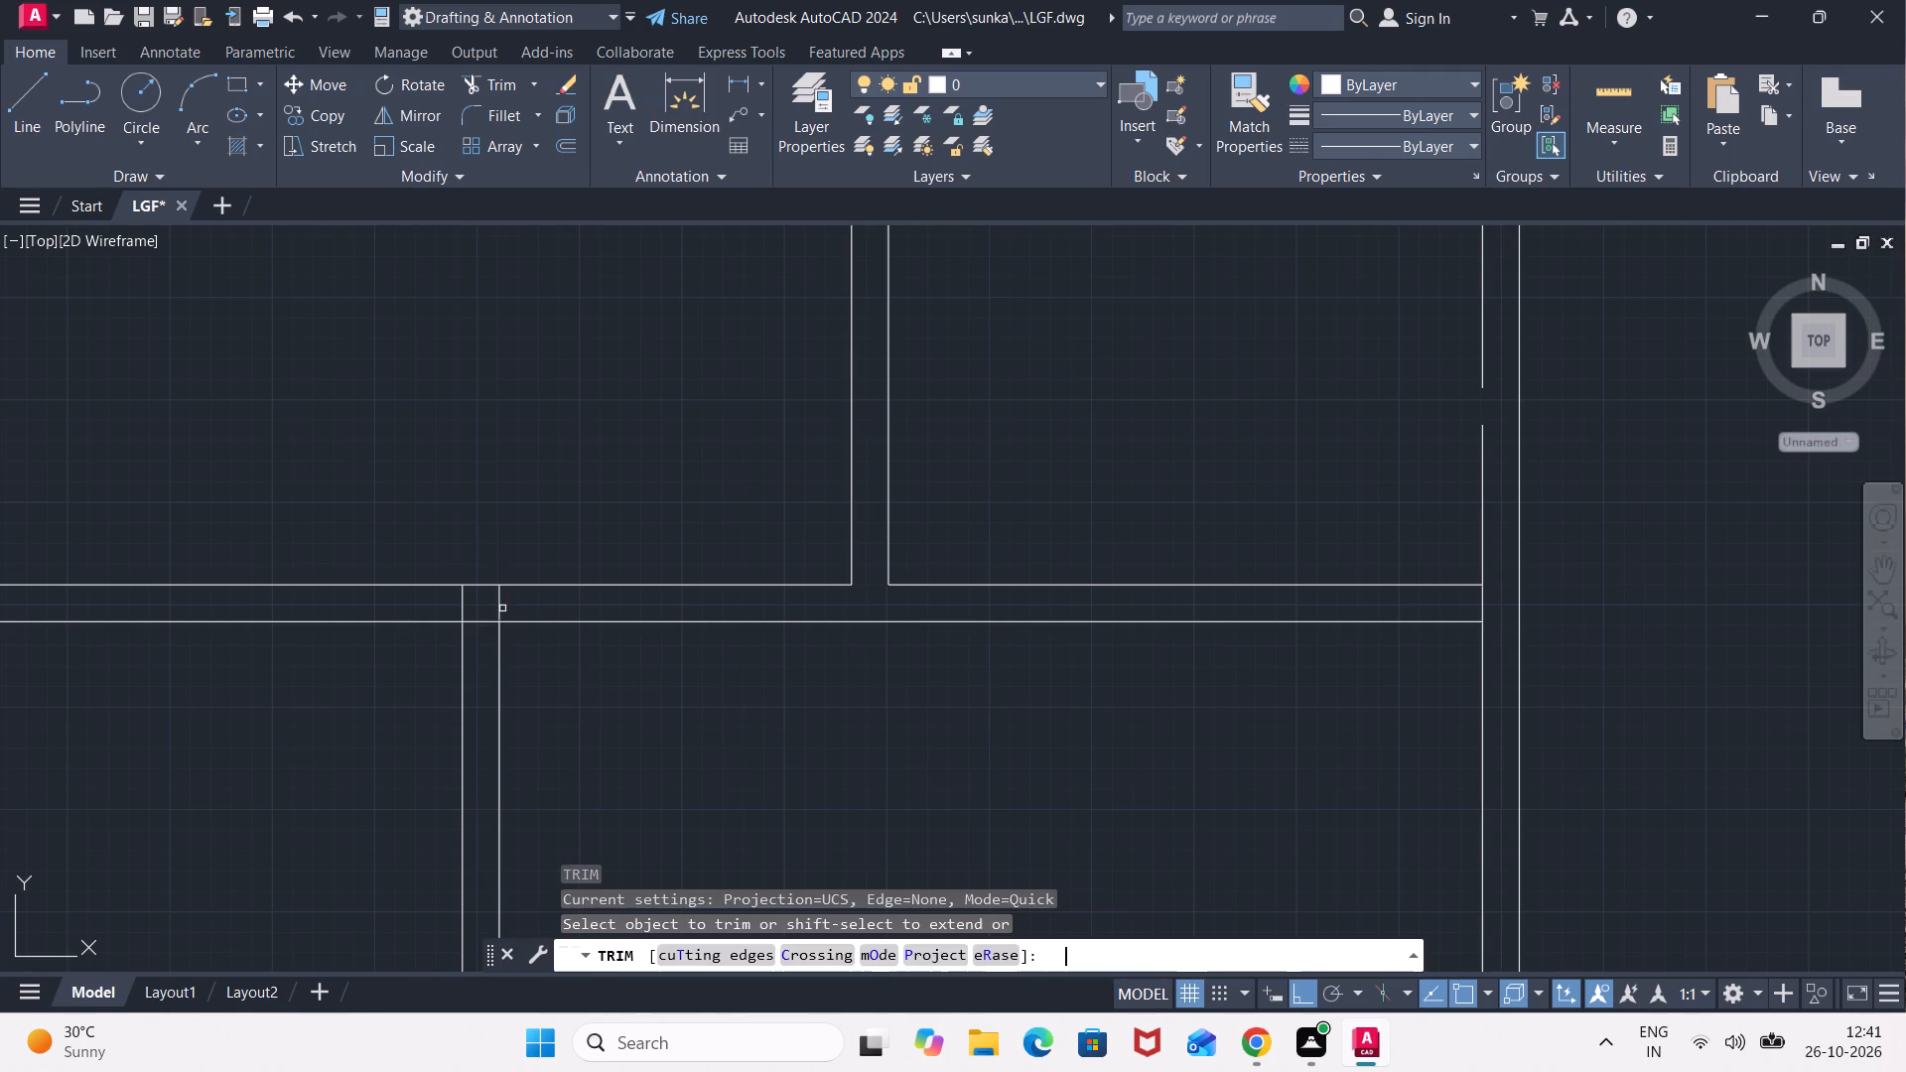
{"action": "left_click", "coordinate": [503, 608]}
{"action": "left_click", "coordinate": [448, 606]}
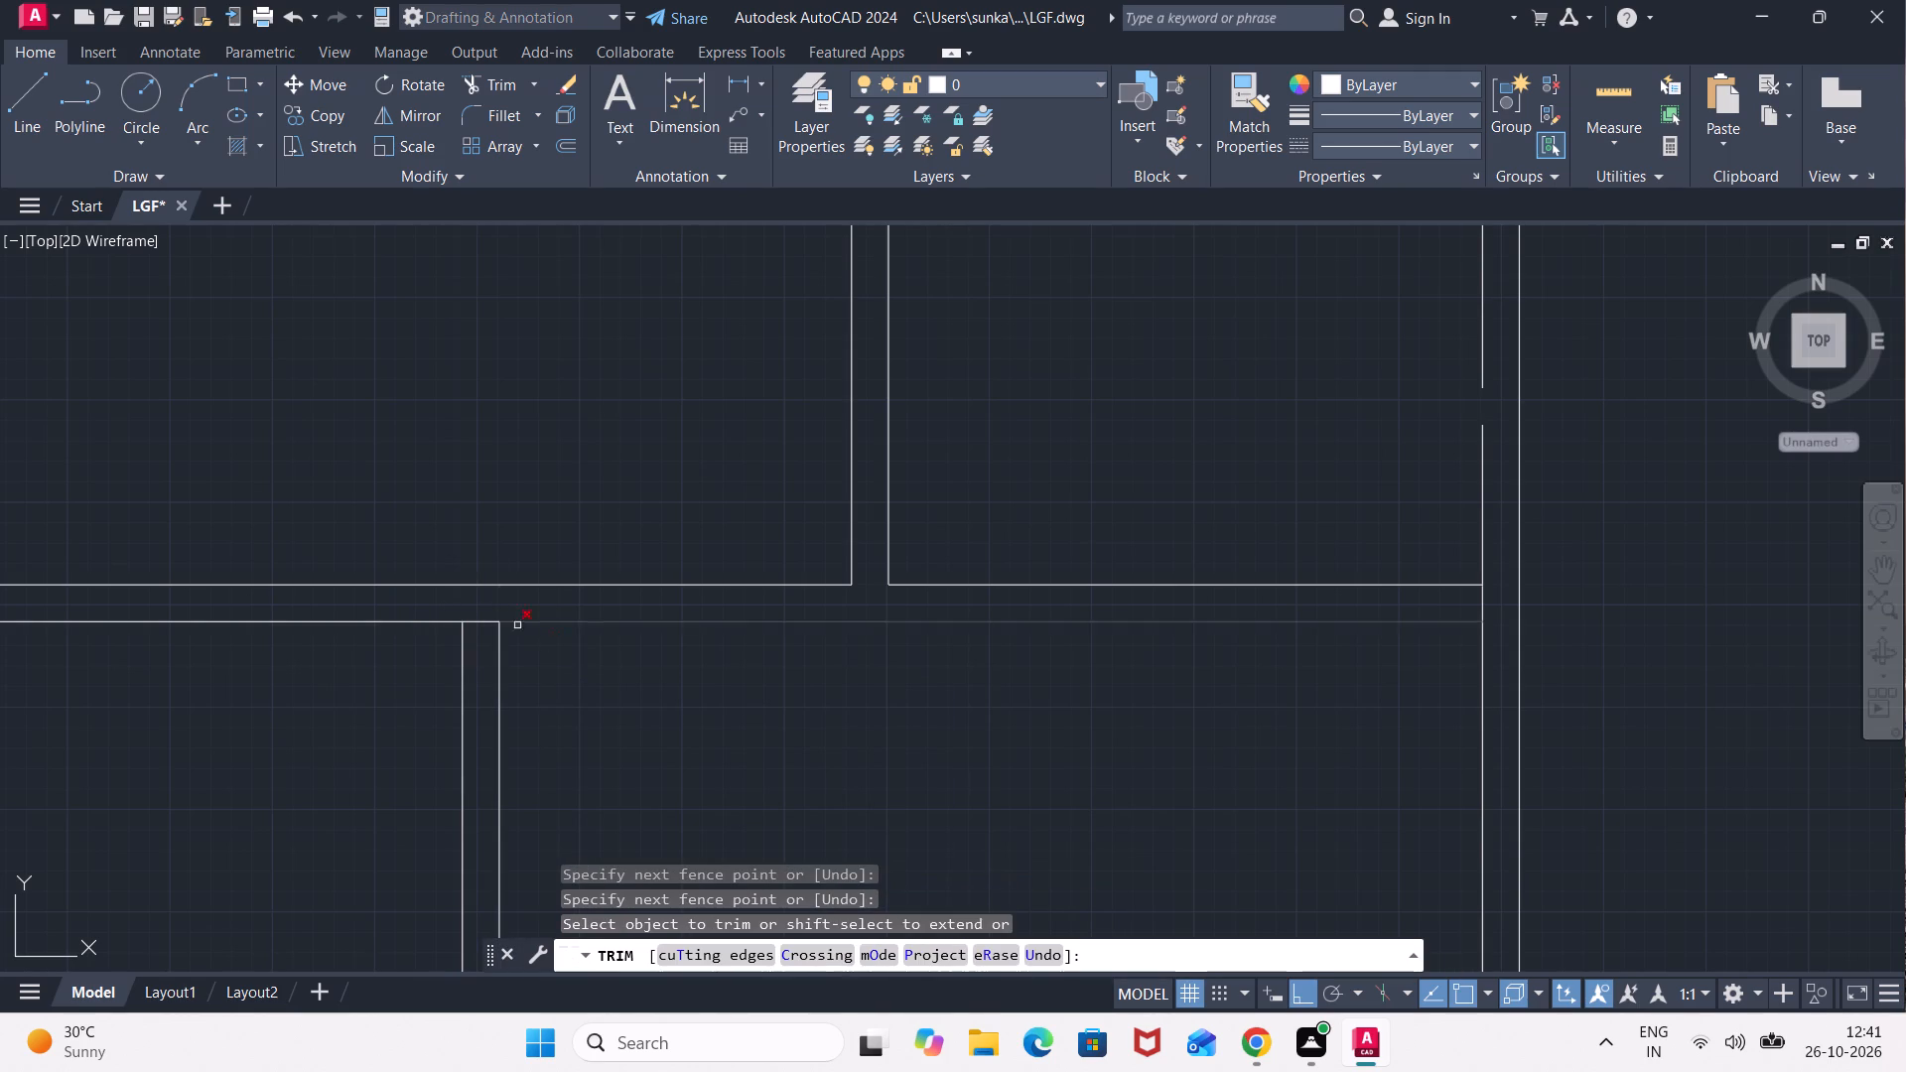
{"action": "left_click", "coordinate": [481, 620]}
{"action": "scroll", "coordinate": [691, 730], "scroll_direction": "down", "scroll_amount": 3}
{"action": "middle_click_drag", "start_coordinate": [884, 763], "coordinate": [759, 692]}
{"action": "middle_click_drag", "start_coordinate": [550, 293], "coordinate": [553, 423]}
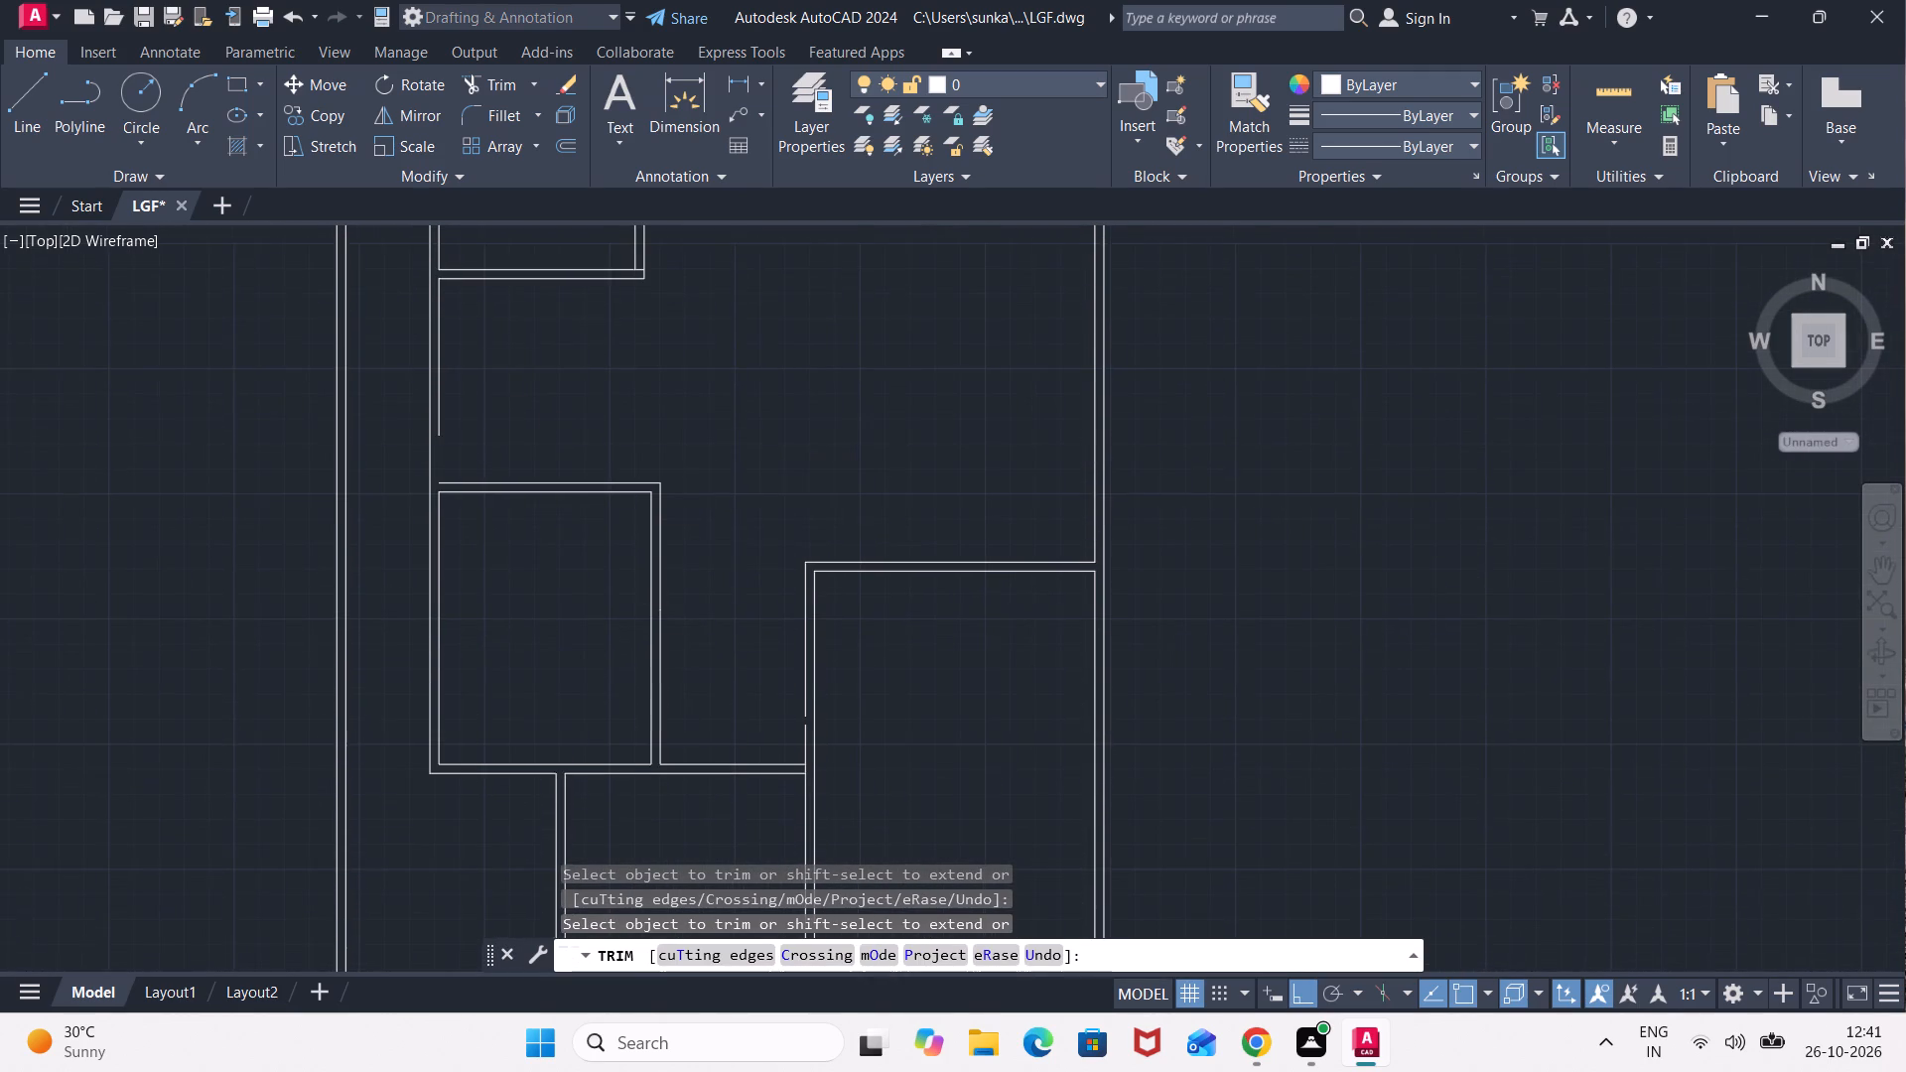
{"action": "key", "text": "Escape"}
Stretch the inner line of the left wall above the small room down to the room's top wall line.
{"action": "left_click", "coordinate": [441, 396]}
{"action": "left_click", "coordinate": [439, 428]}
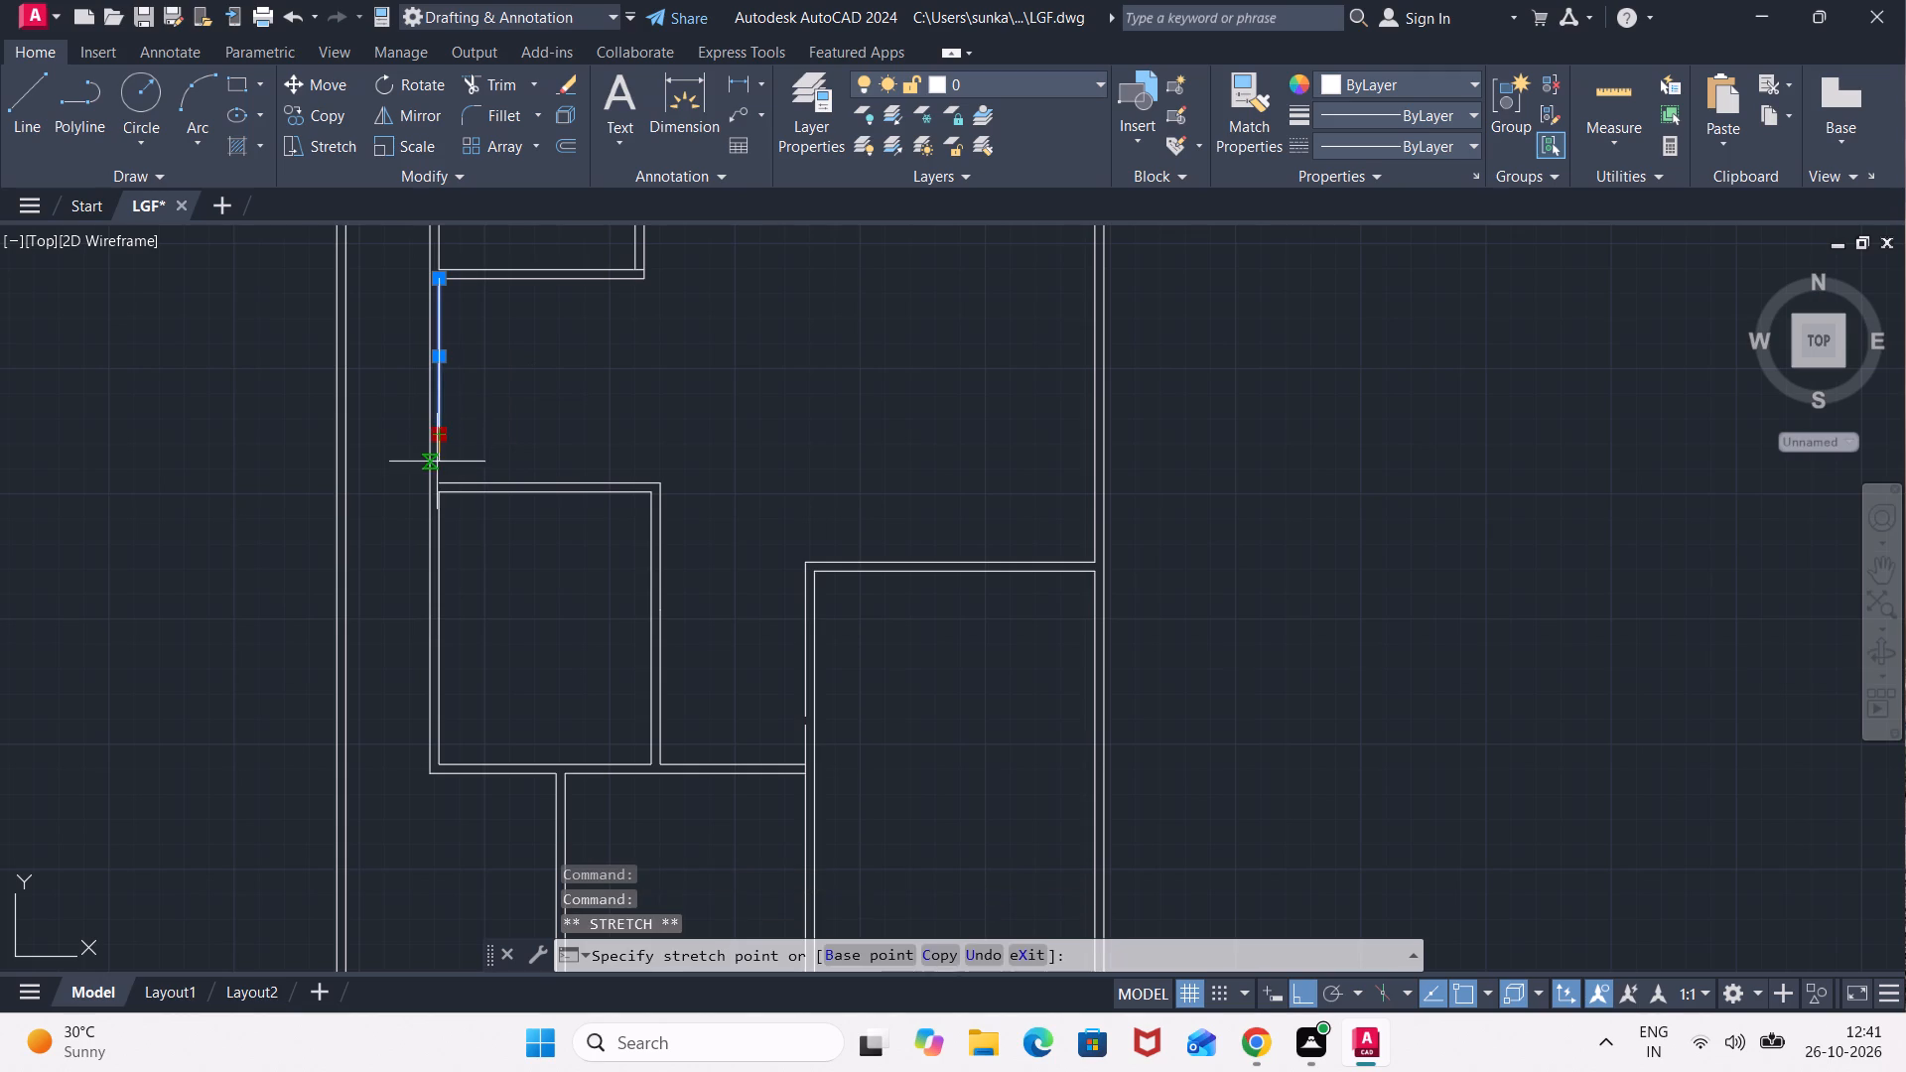
{"action": "left_click", "coordinate": [439, 483]}
{"action": "key", "text": "Escape"}
{"action": "key", "text": "Escape"}
Stretch the outer line of the large room's left wall up to close the gap above the horizontal wall junction.
{"action": "middle_click_drag", "start_coordinate": [737, 657], "coordinate": [696, 337]}
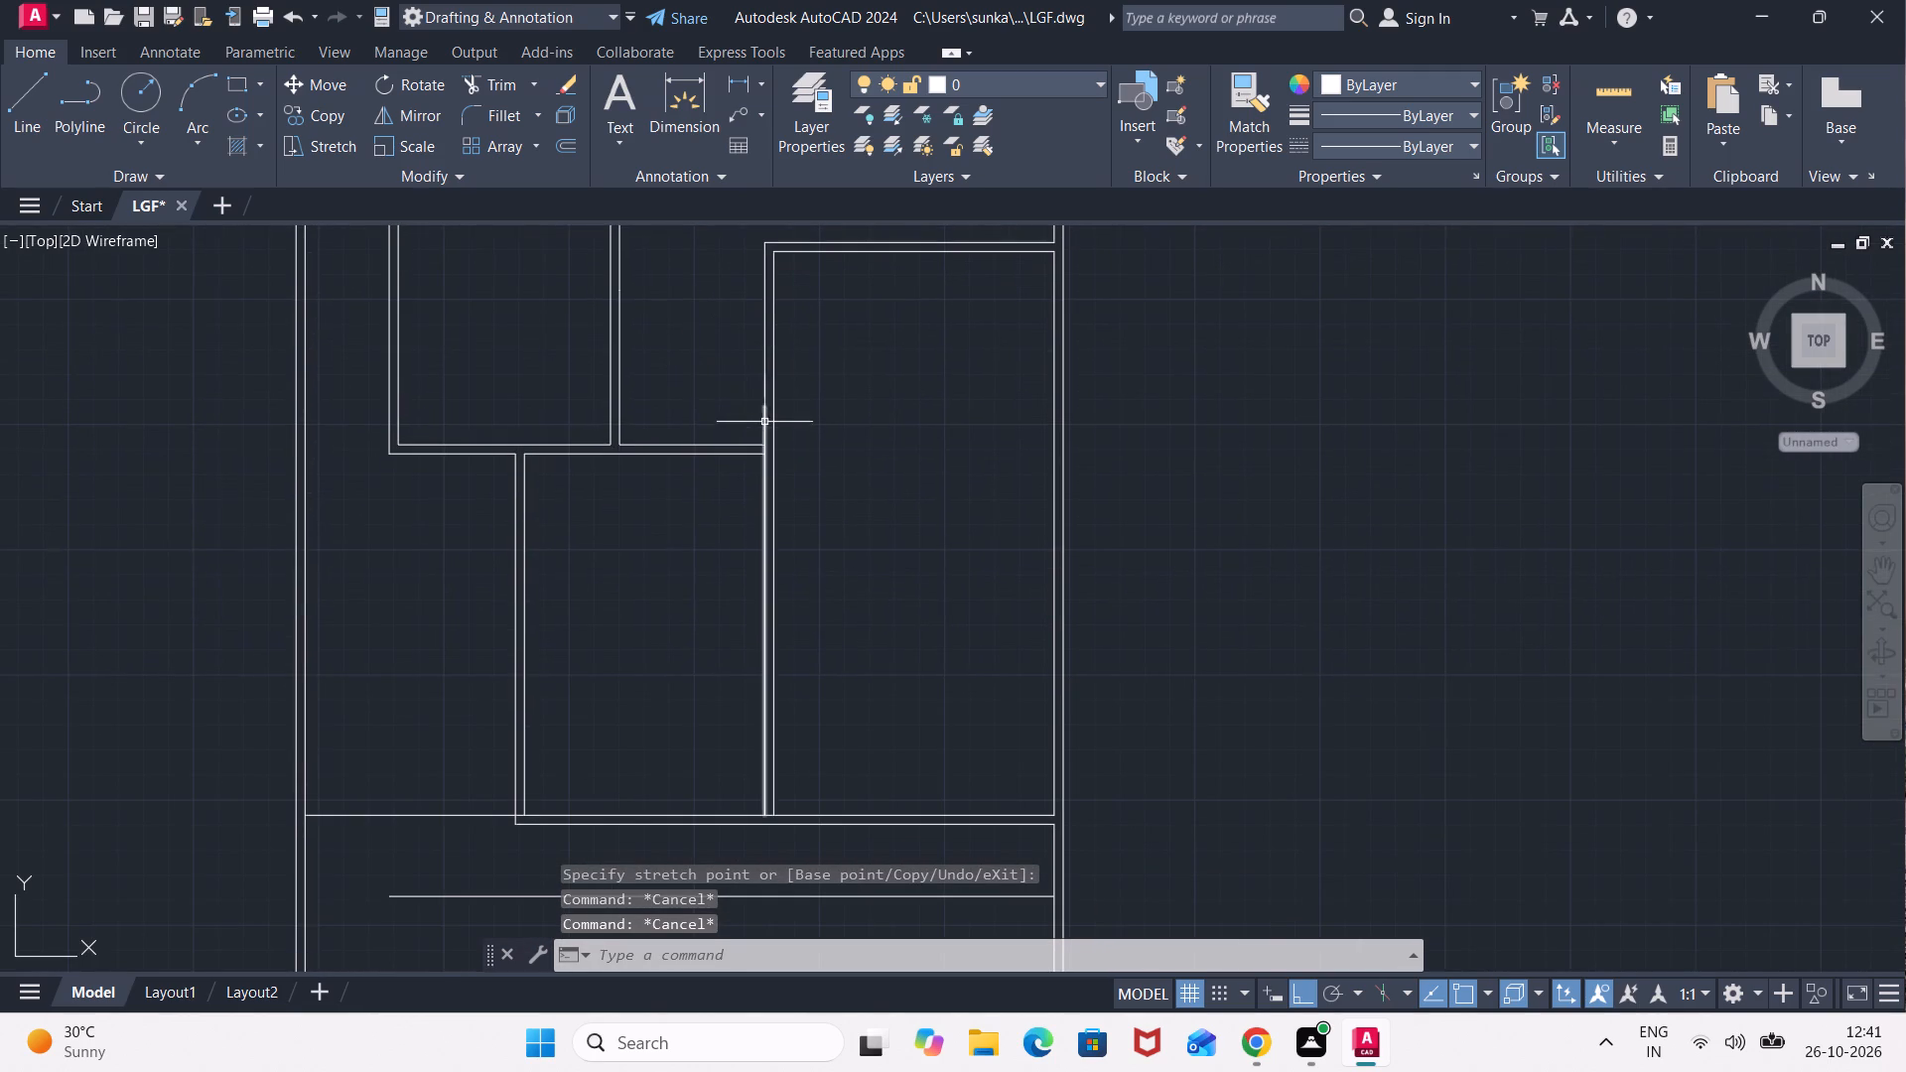
{"action": "left_click", "coordinate": [769, 425]}
{"action": "left_click", "coordinate": [755, 428]}
{"action": "left_click", "coordinate": [770, 410]}
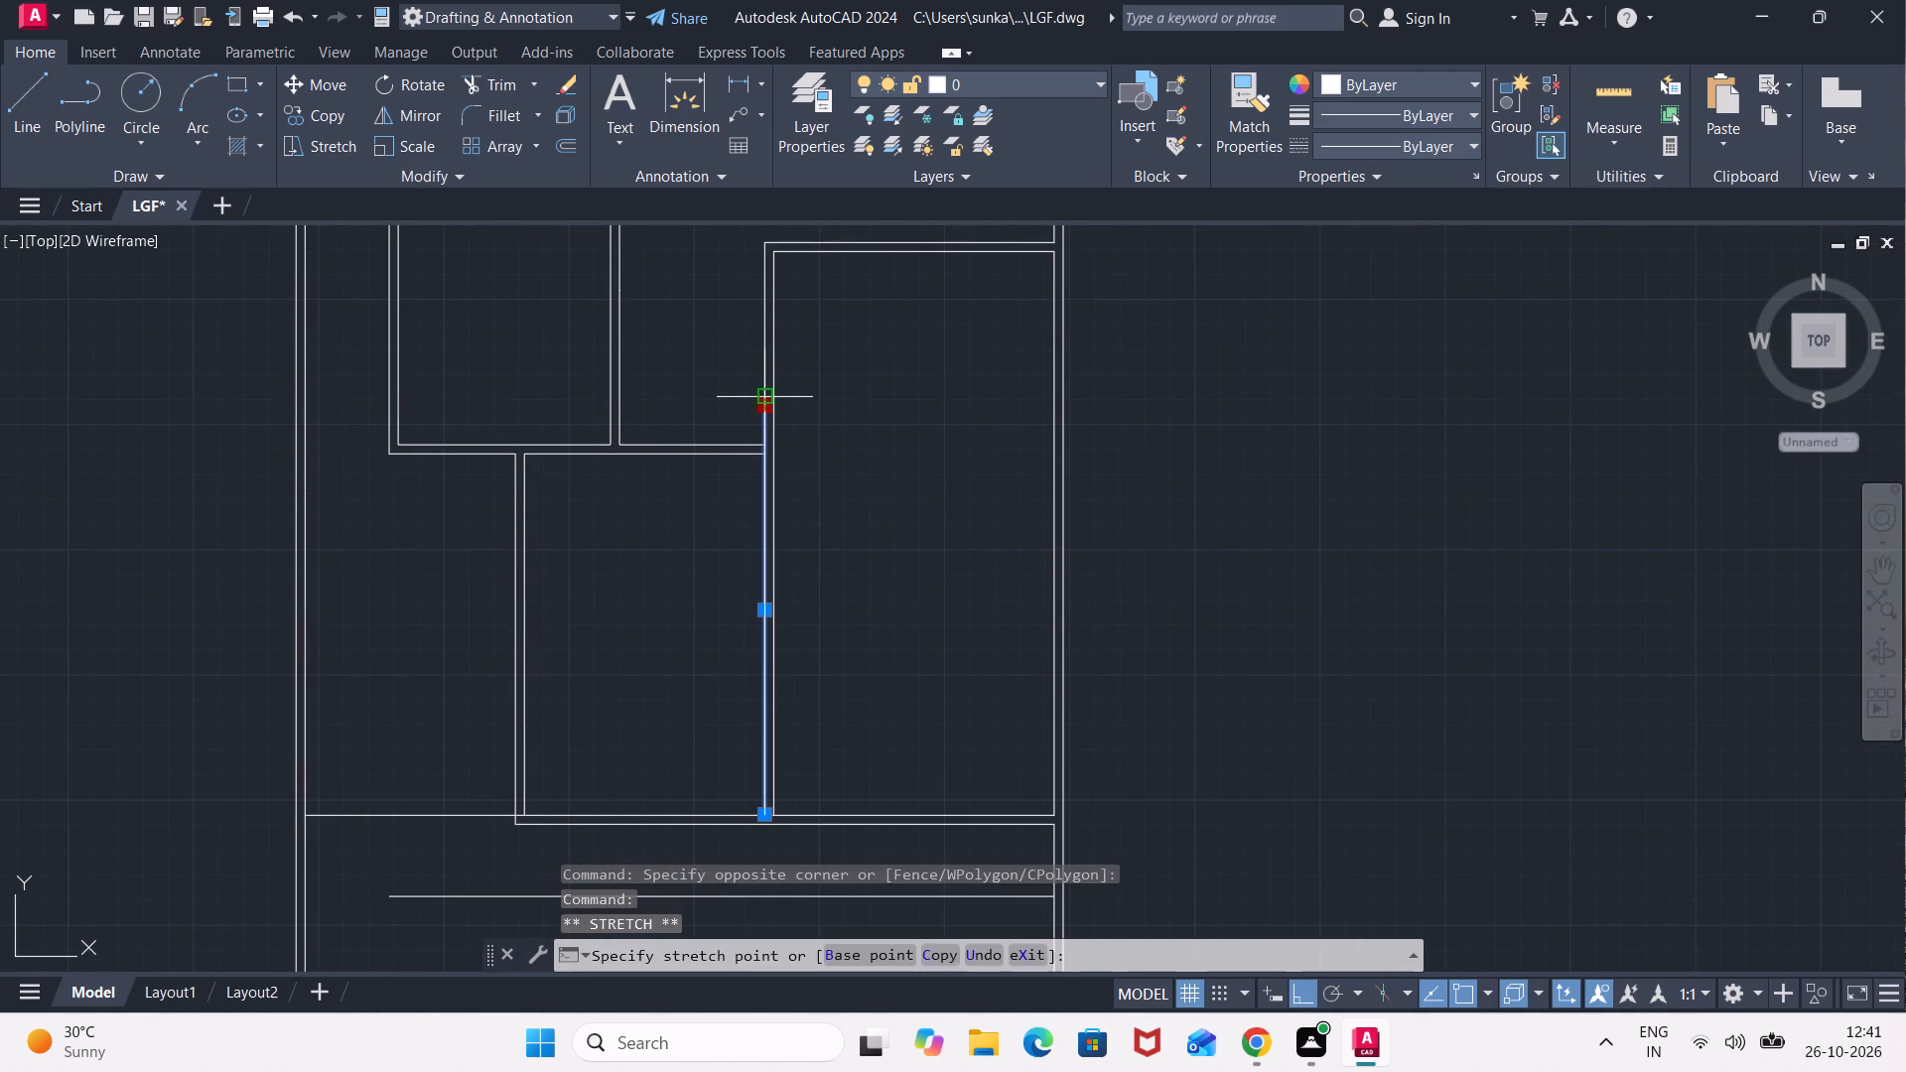
{"action": "left_click", "coordinate": [766, 395]}
{"action": "key", "text": "Escape"}
{"action": "key", "text": "Escape"}
{"action": "key", "text": "Escape"}
Measure the clear height of the lower middle room between its top and bottom wall lines.
{"action": "middle_click_drag", "start_coordinate": [711, 751], "coordinate": [717, 661]}
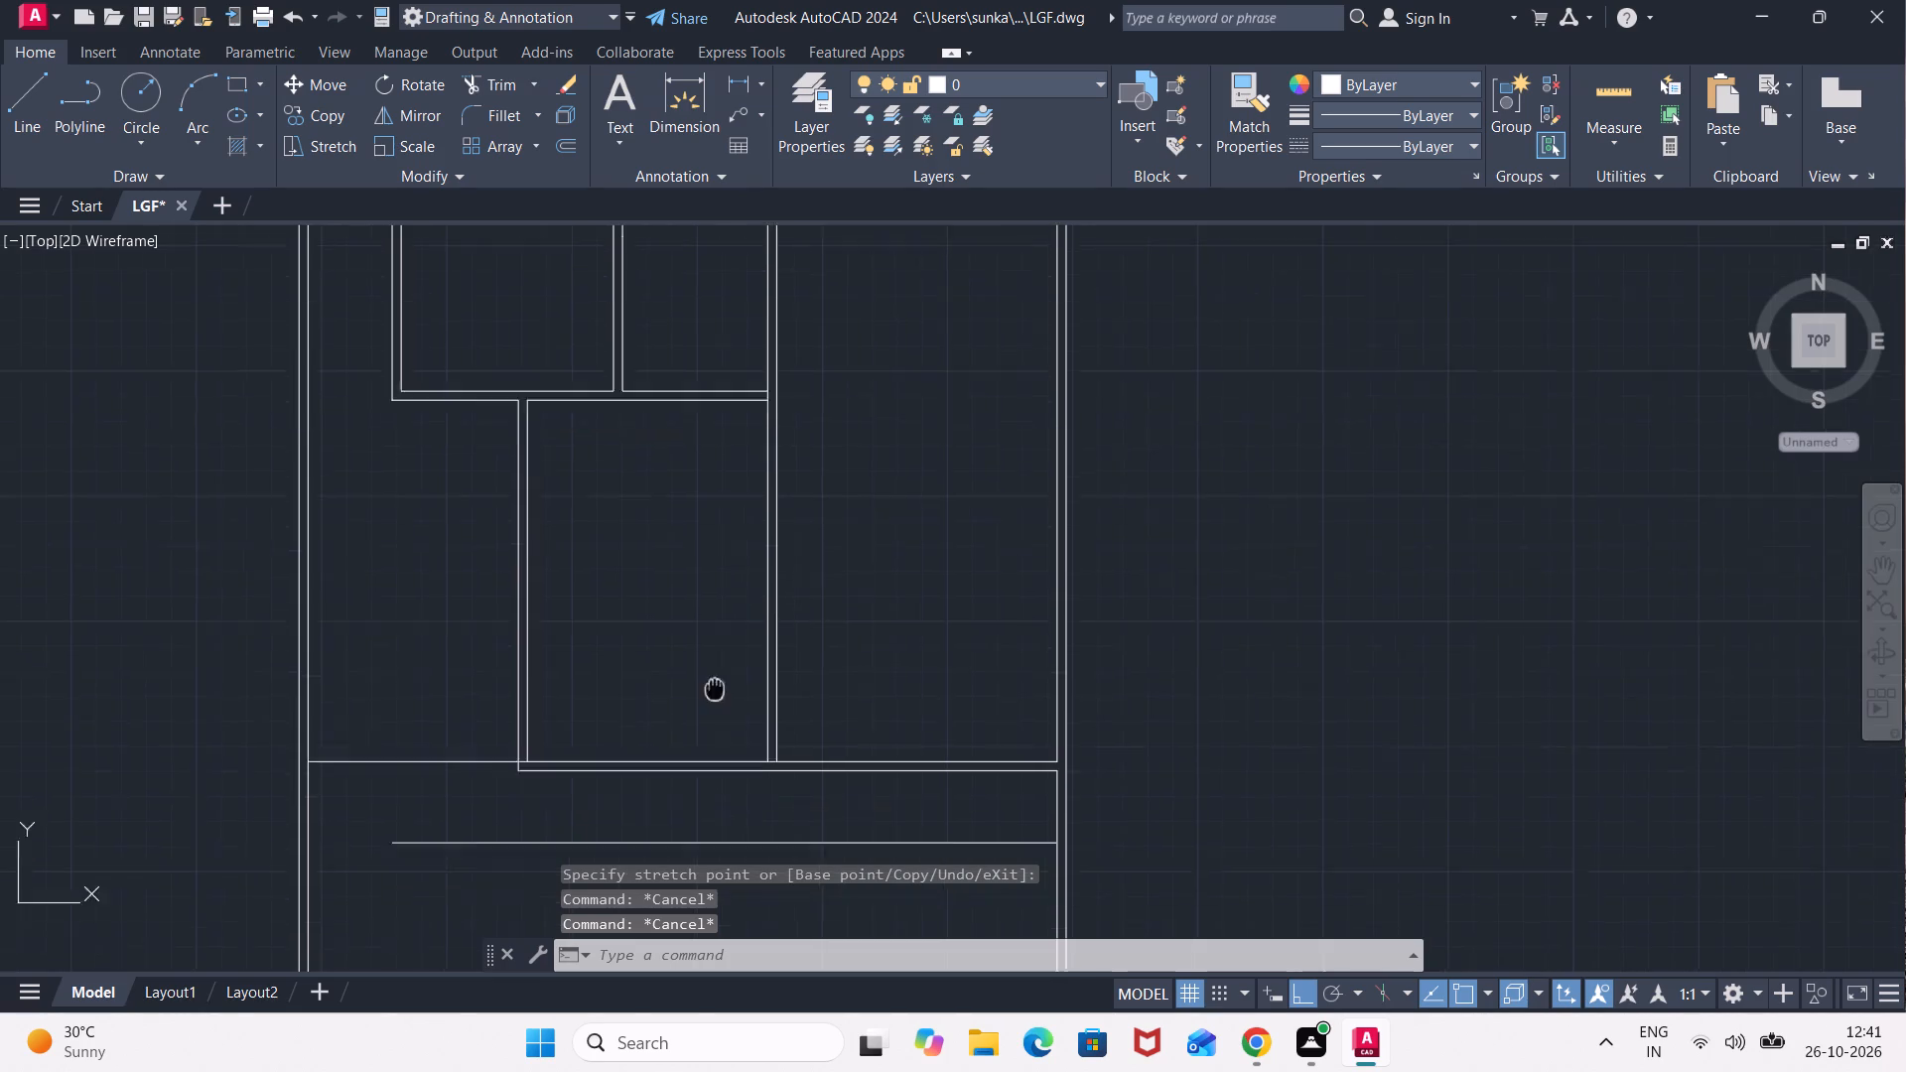
{"action": "middle_click_drag", "start_coordinate": [717, 661], "coordinate": [697, 475]}
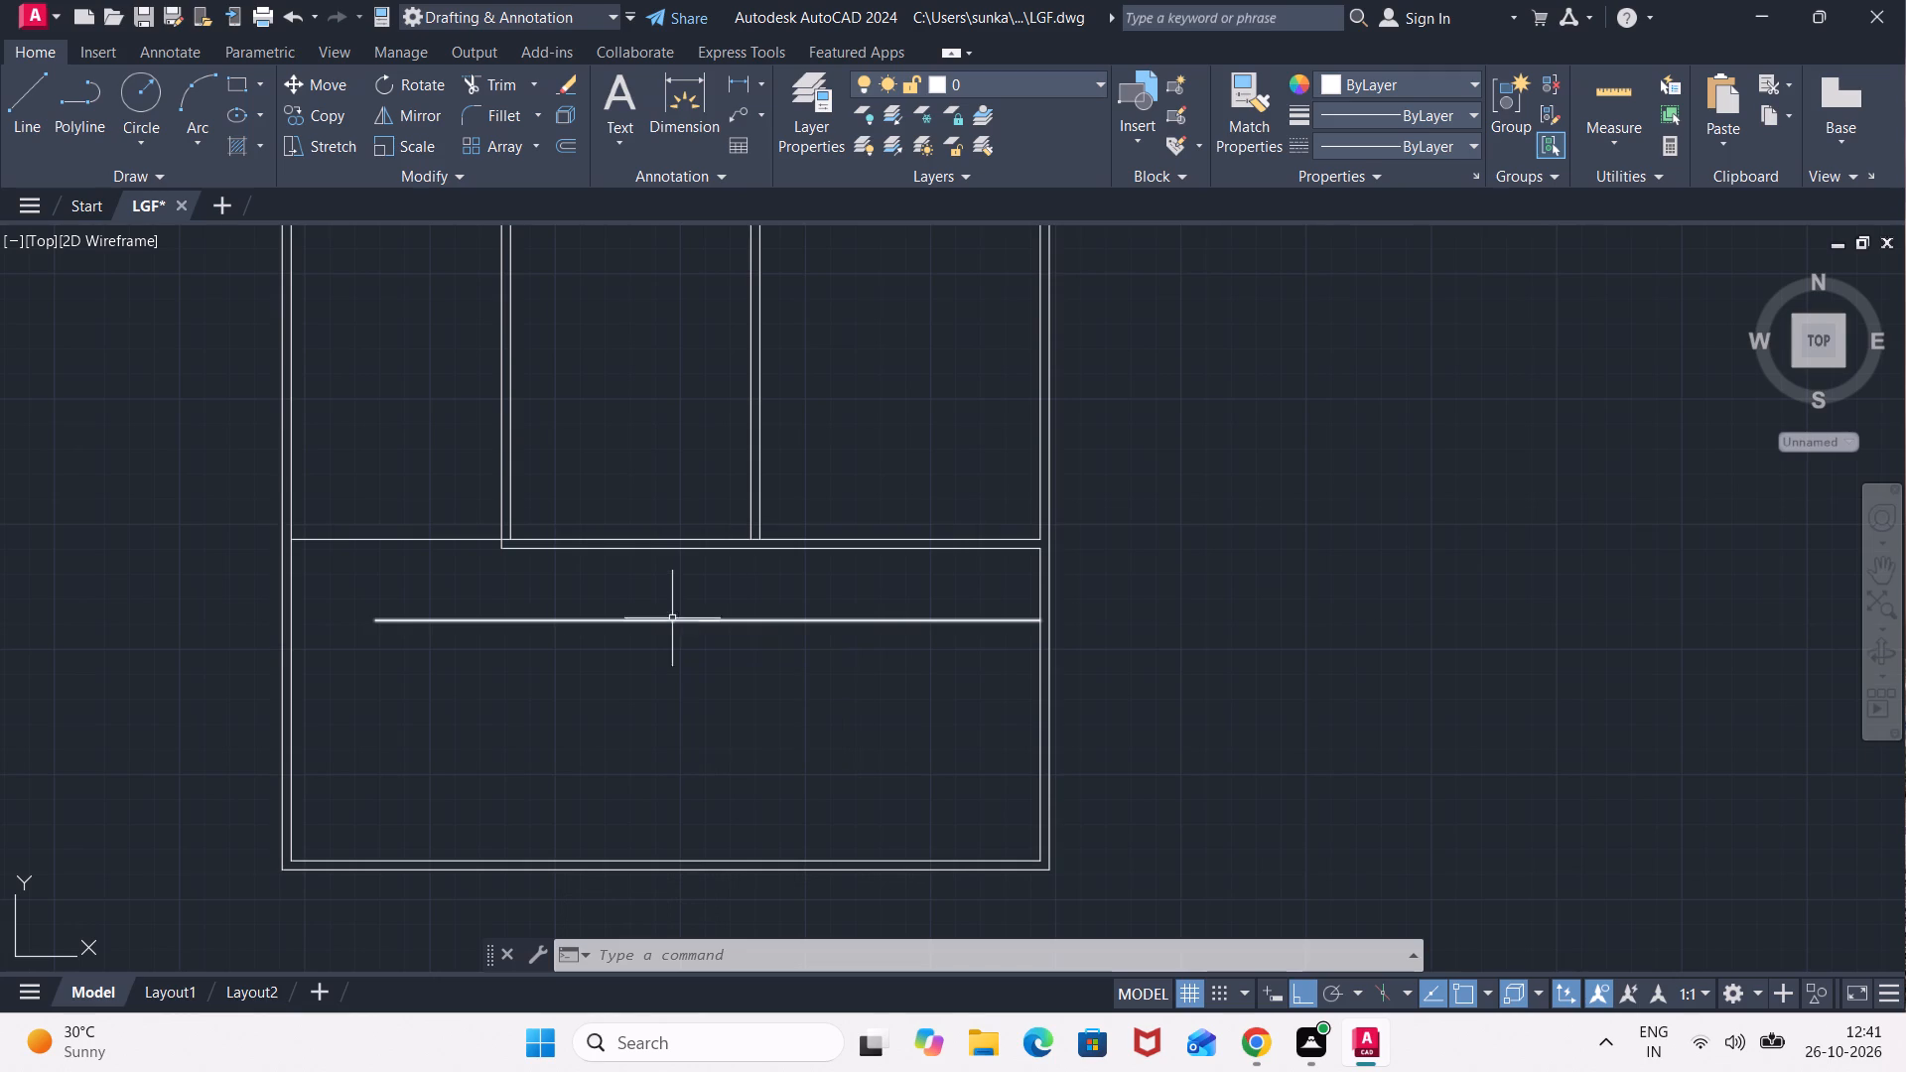
{"action": "scroll", "coordinate": [742, 545], "scroll_direction": "up", "scroll_amount": 1}
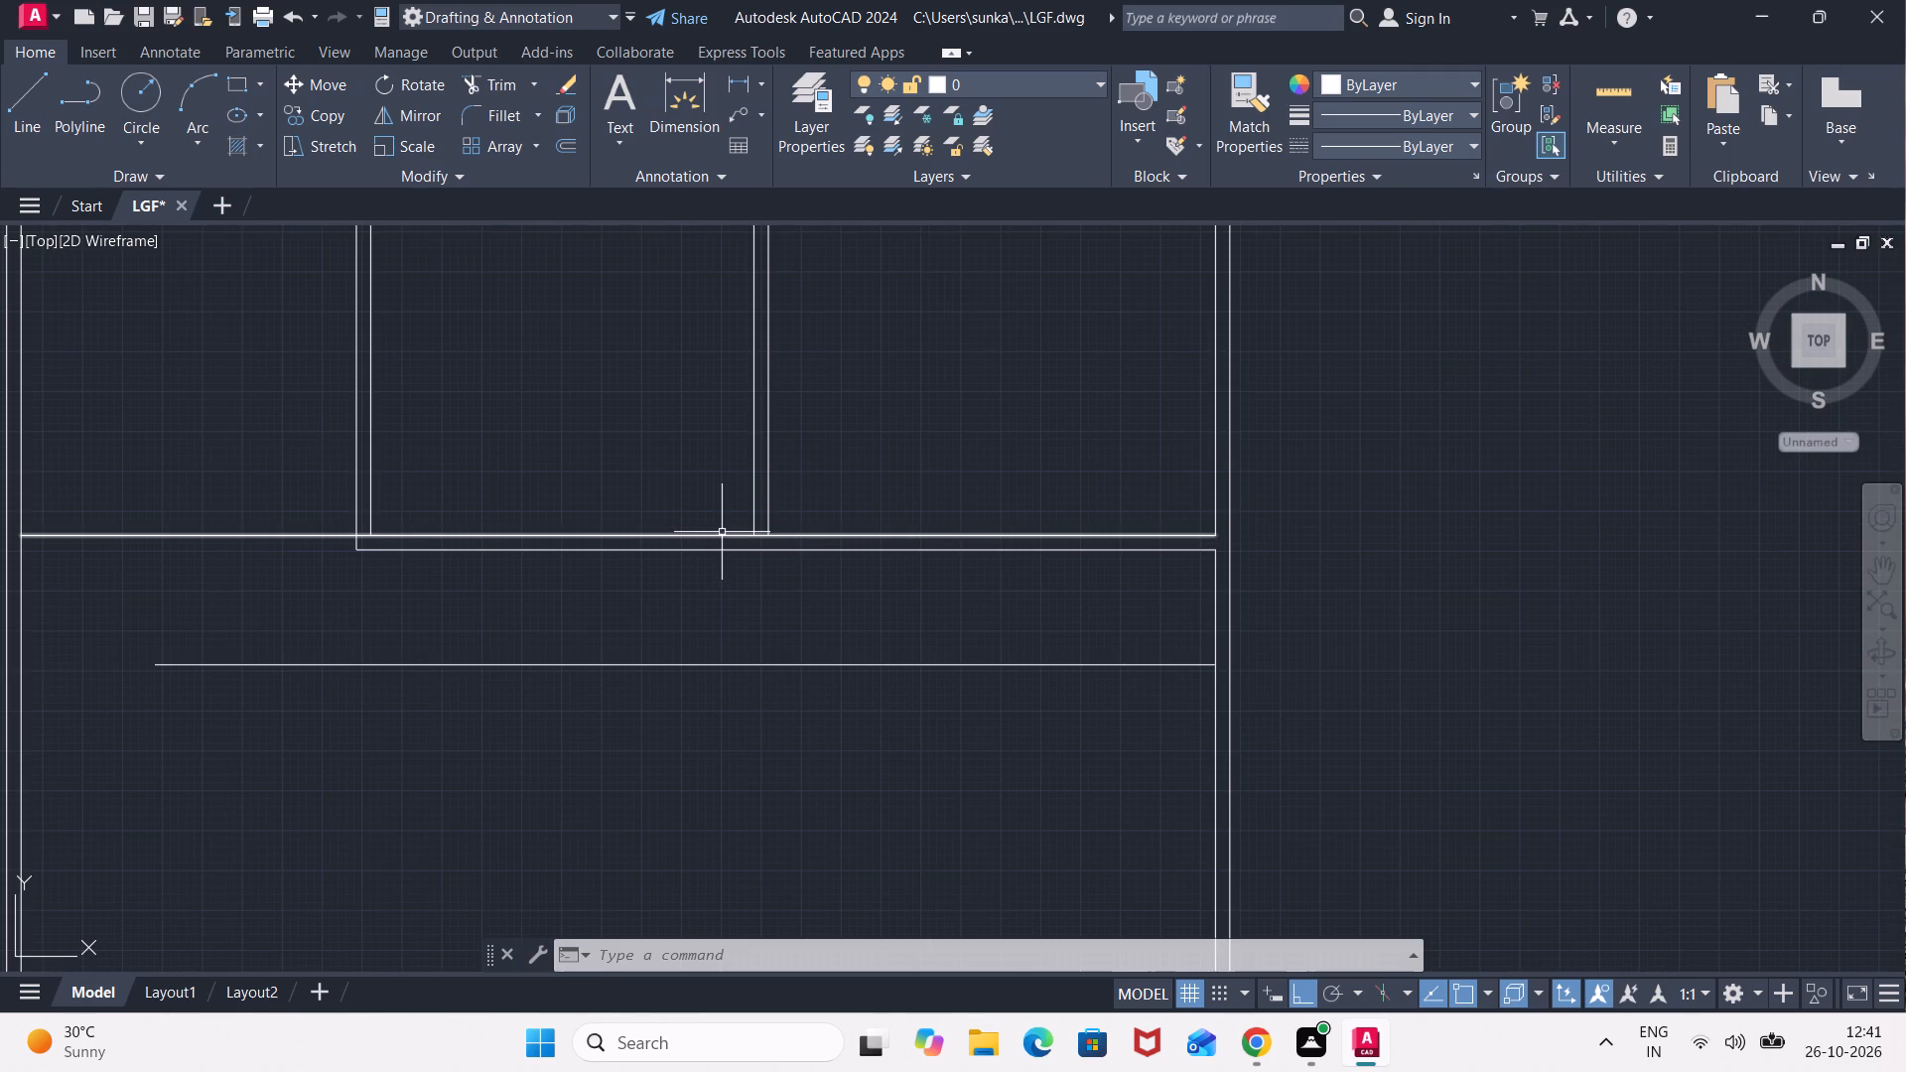
{"action": "scroll", "coordinate": [687, 391], "scroll_direction": "down", "scroll_amount": 2}
{"action": "middle_click_drag", "start_coordinate": [685, 387], "coordinate": [754, 588]}
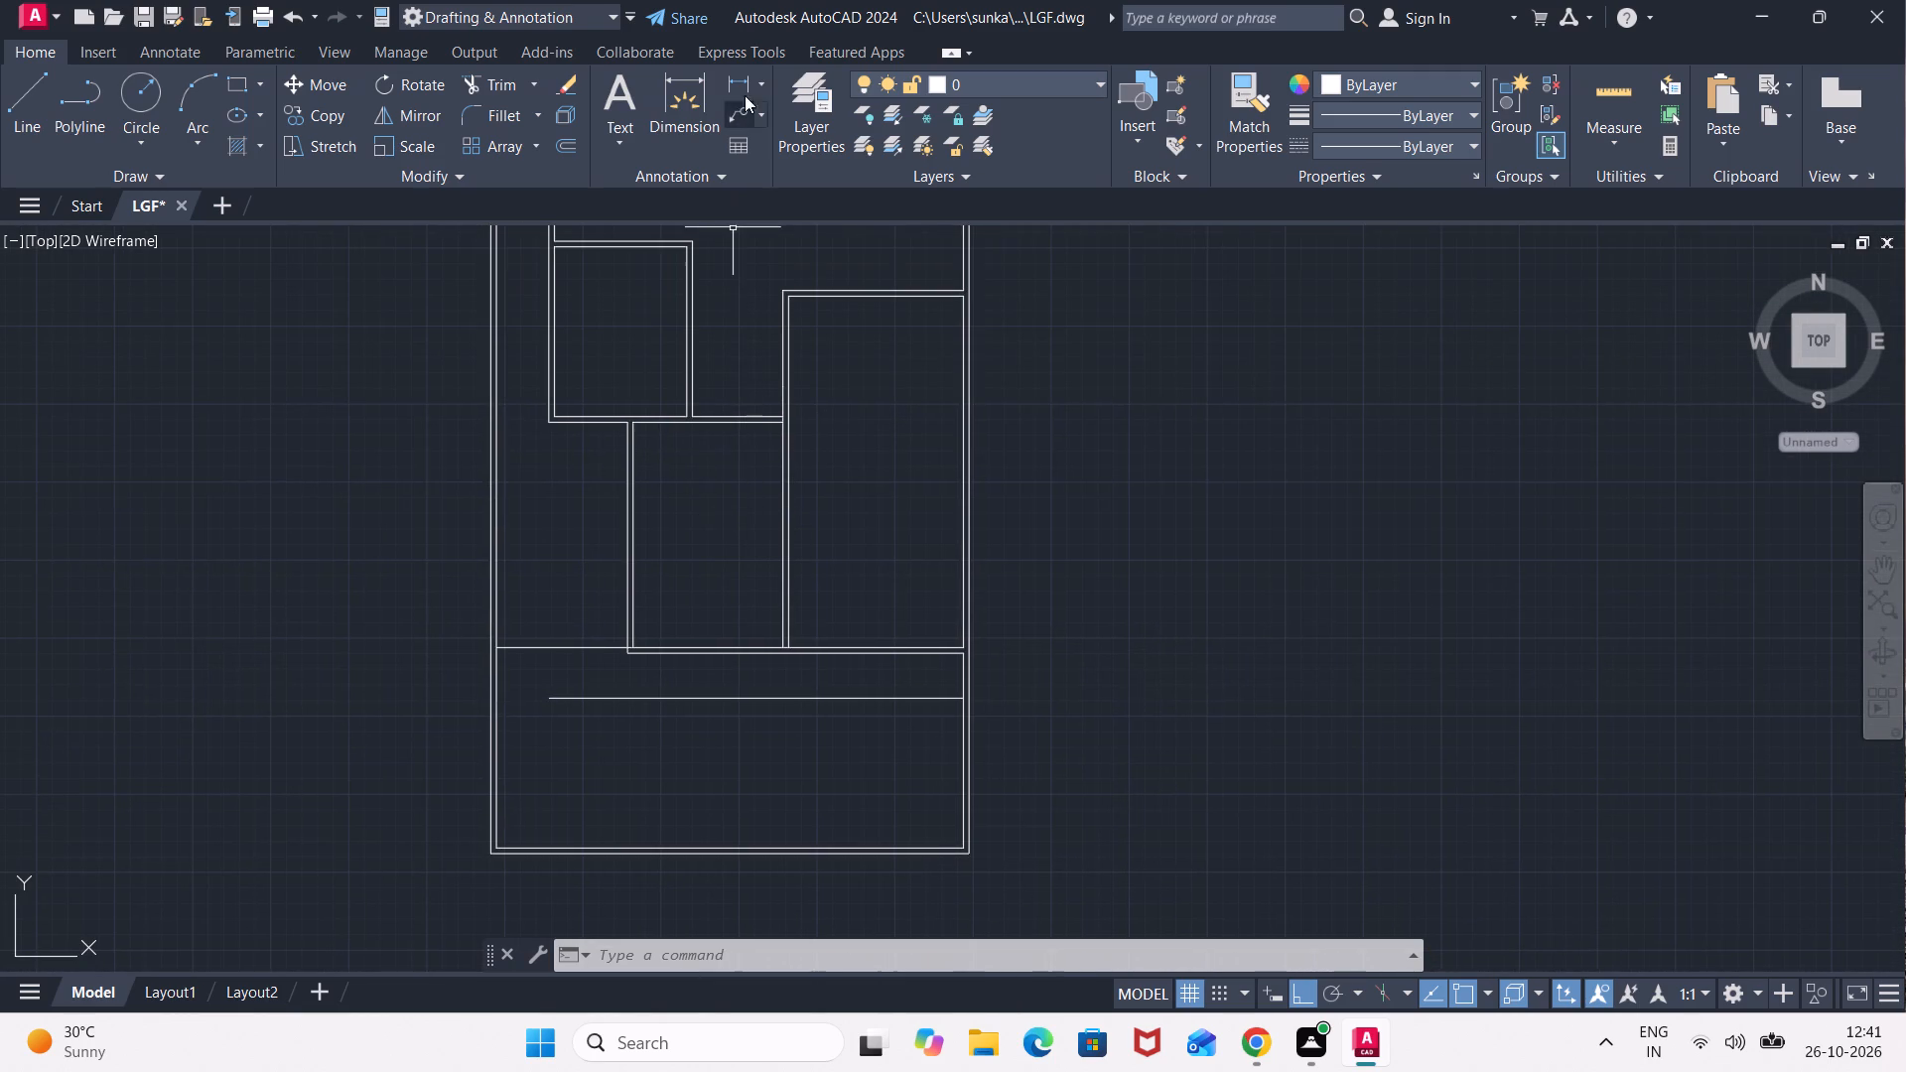
{"action": "left_click", "coordinate": [730, 86]}
{"action": "scroll", "coordinate": [709, 402], "scroll_direction": "up", "scroll_amount": 2}
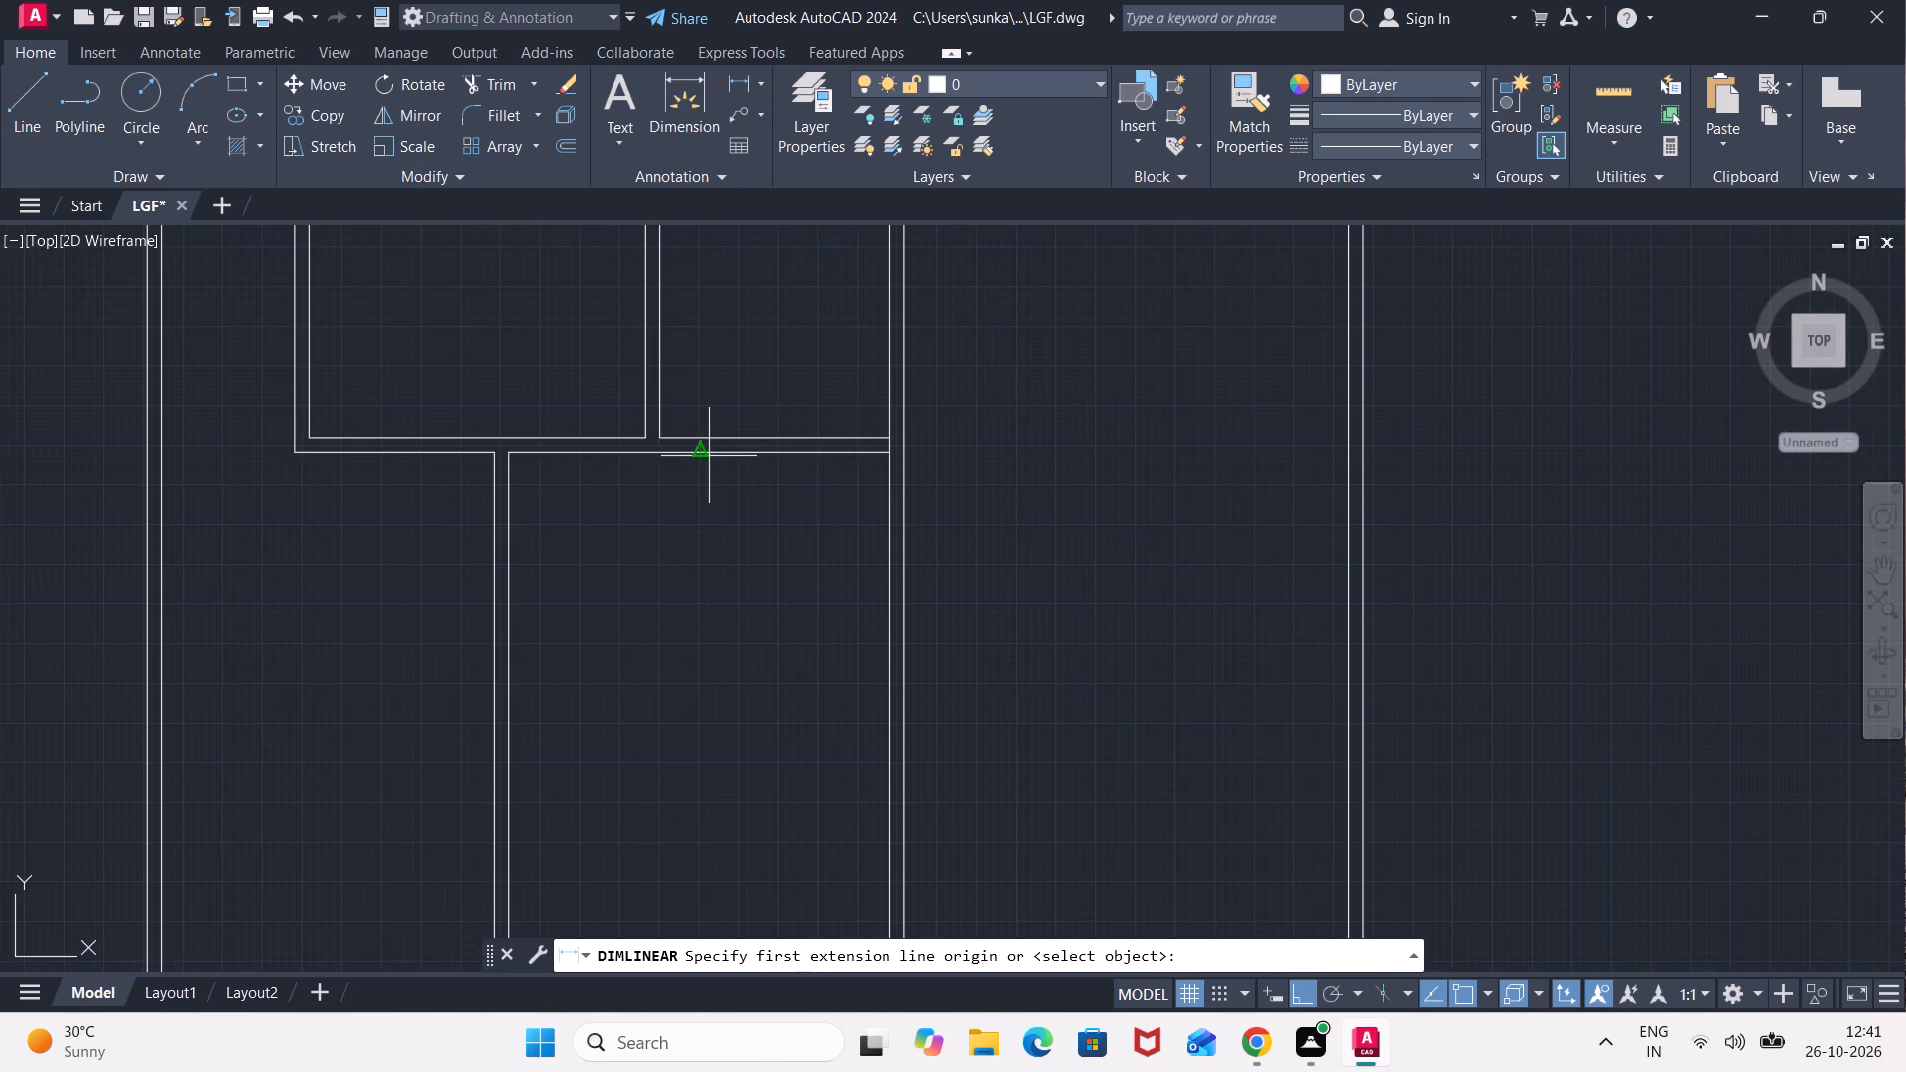
{"action": "left_click", "coordinate": [708, 457]}
{"action": "middle_click_drag", "start_coordinate": [694, 680], "coordinate": [669, 367]}
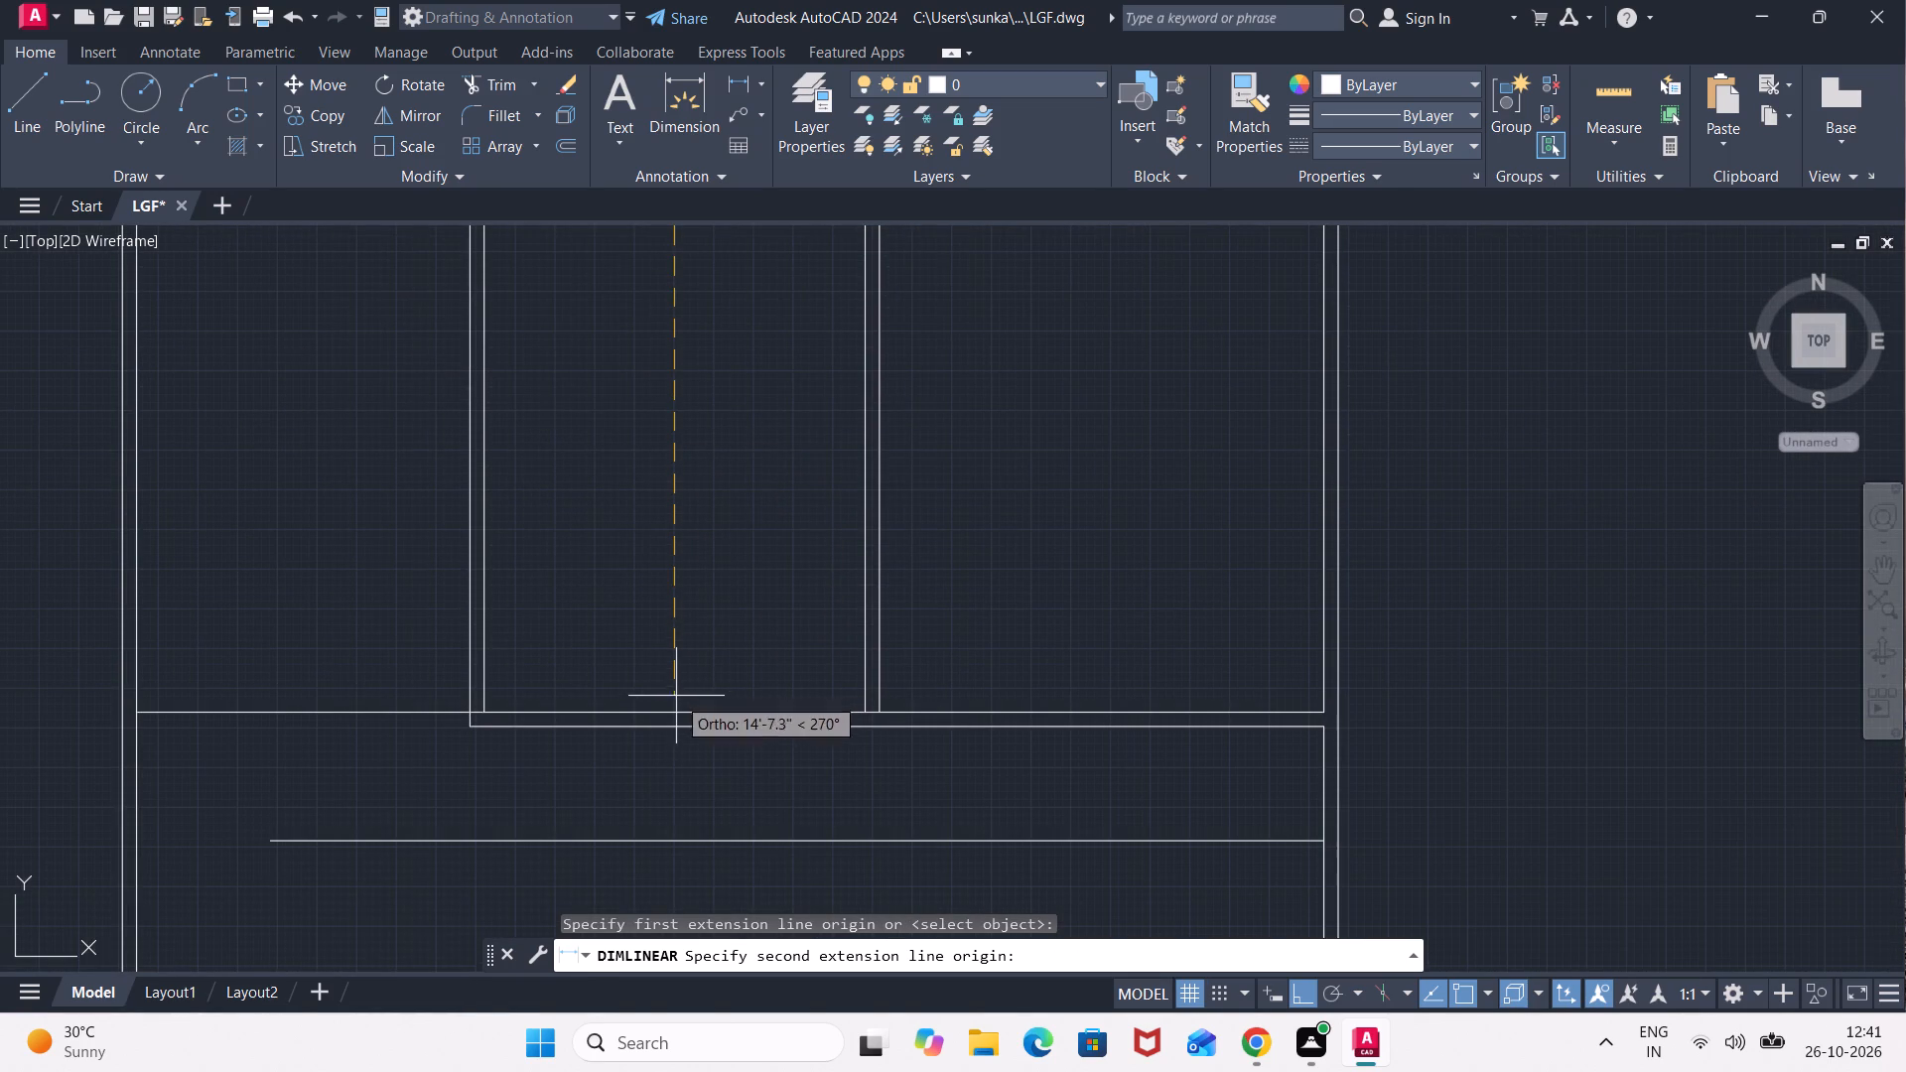
{"action": "left_click", "coordinate": [666, 702]}
{"action": "key", "text": "Escape"}
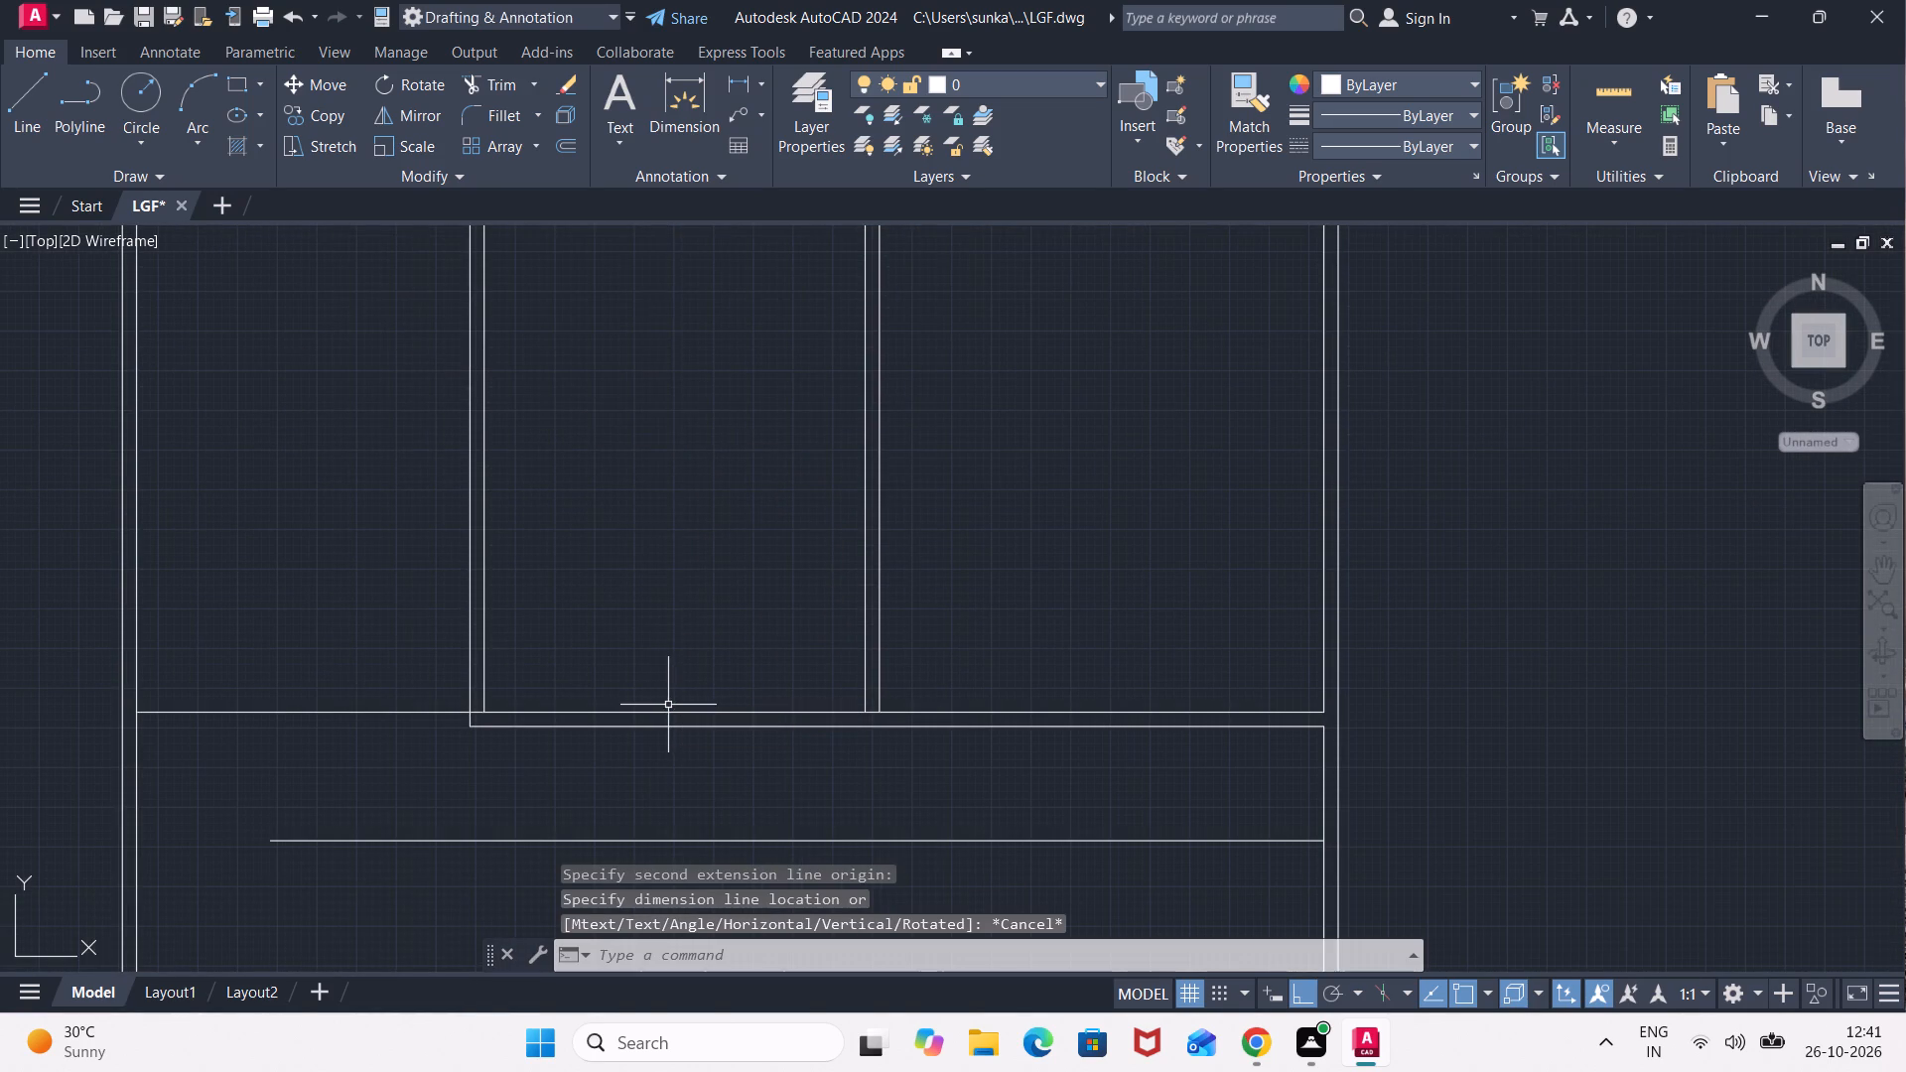
Offset the upper line of the lower rooms' bottom wall 3' upward.
{"action": "left_click", "coordinate": [668, 713]}
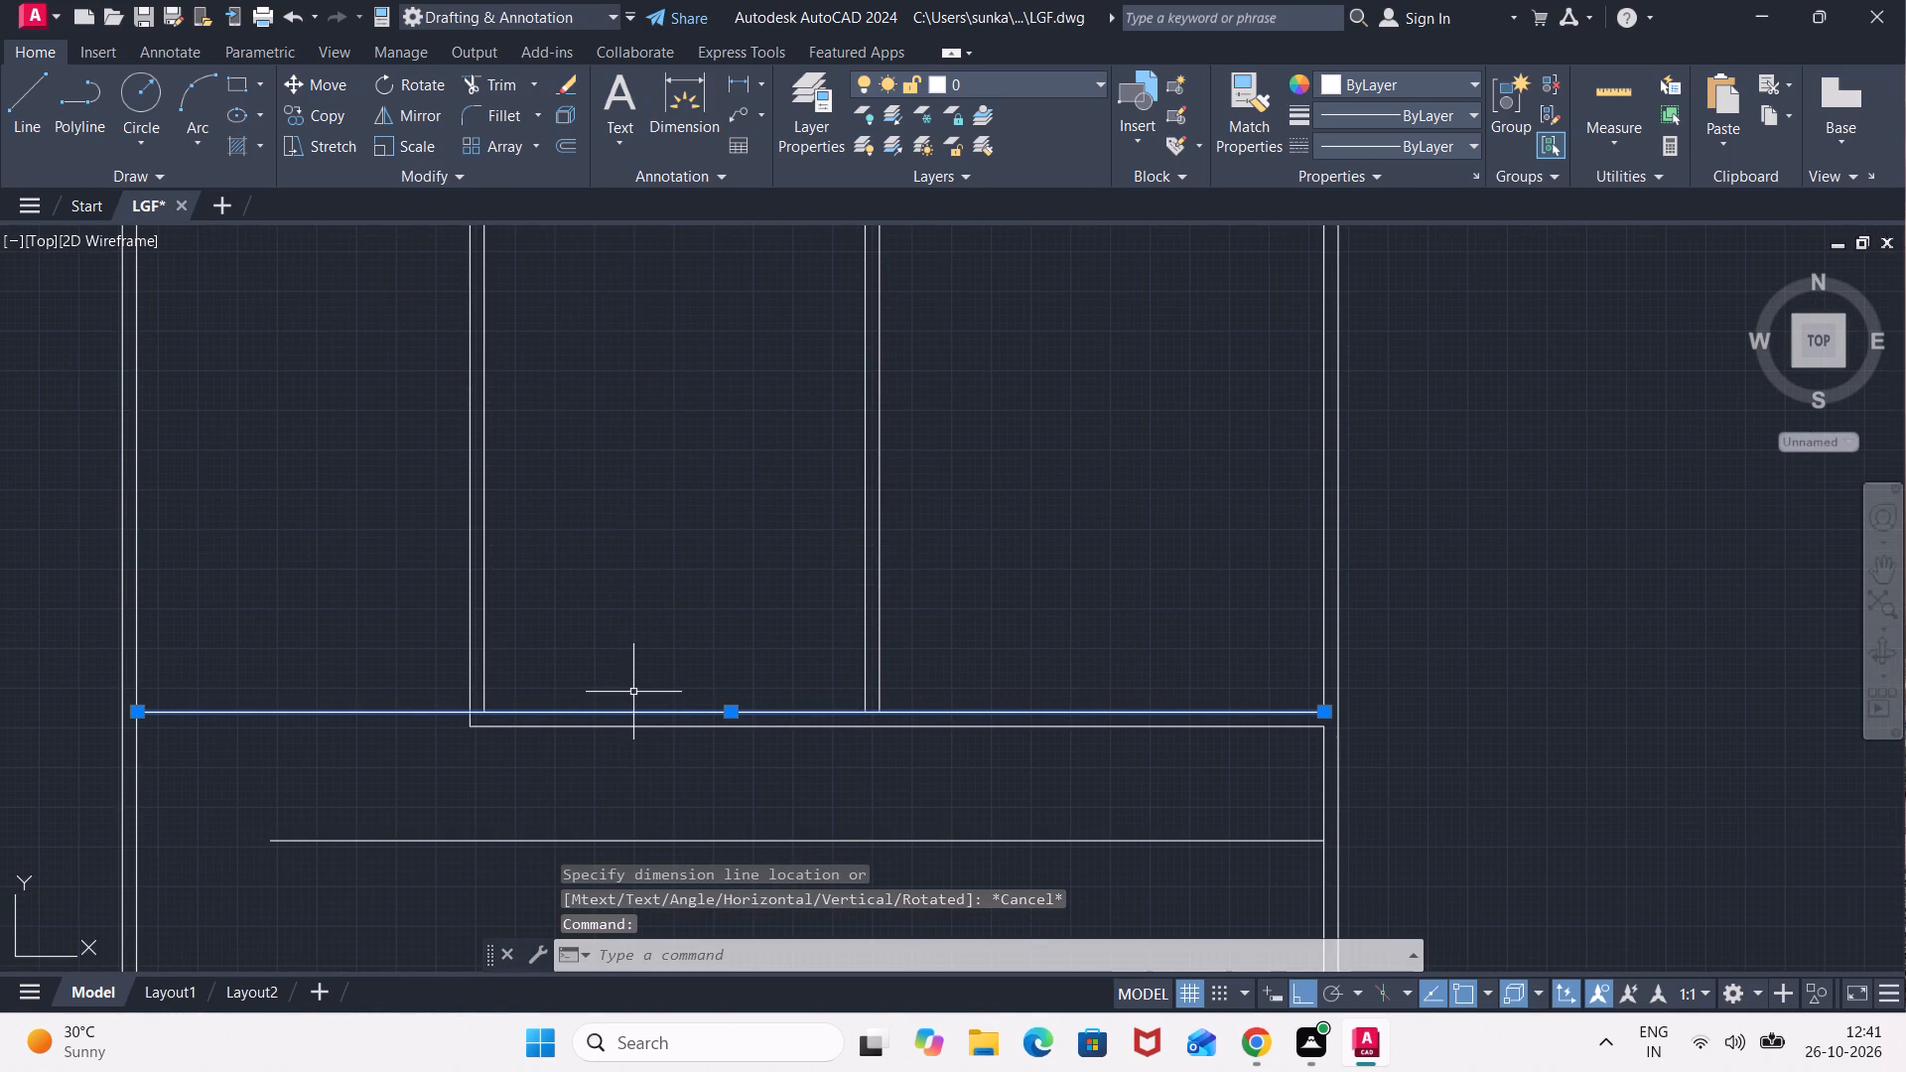
{"action": "key", "text": "o"}
{"action": "key", "text": "Return"}
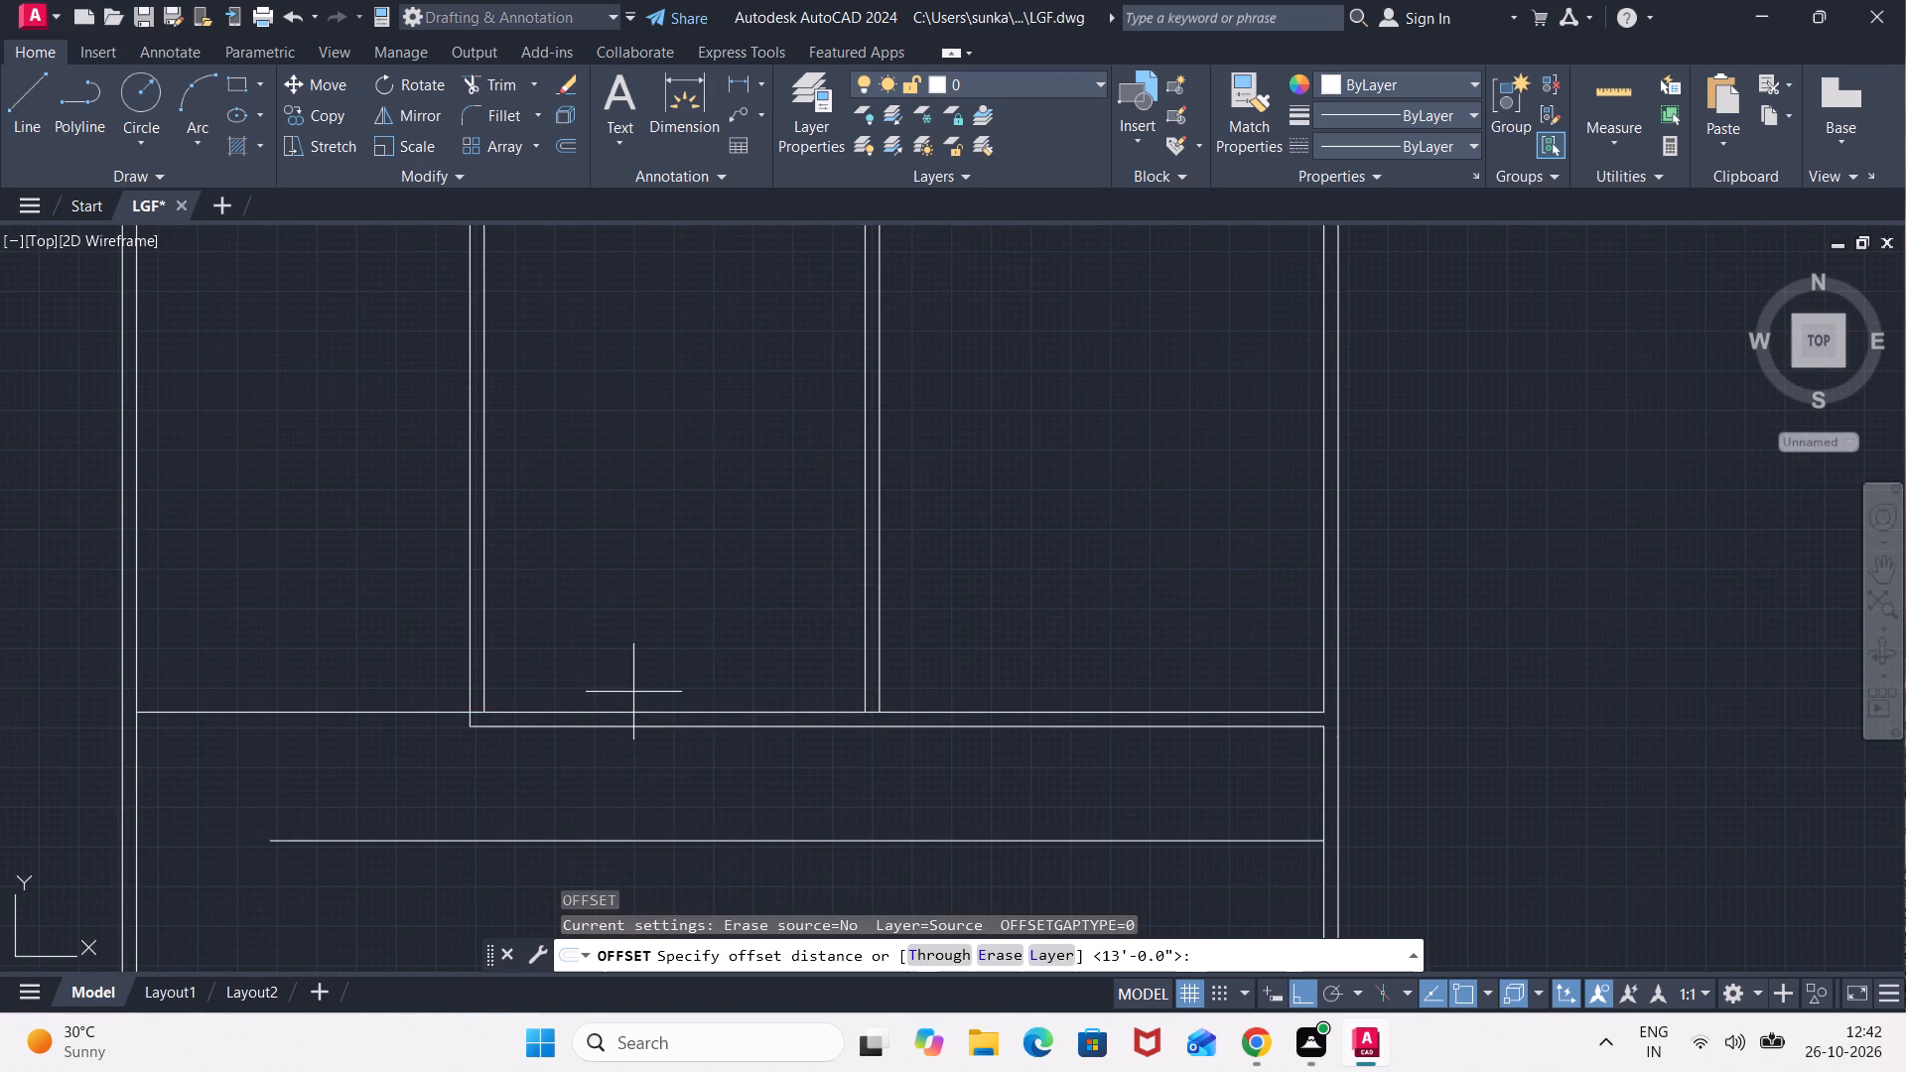
{"action": "type", "text": "3'"}
{"action": "key", "text": "Return"}
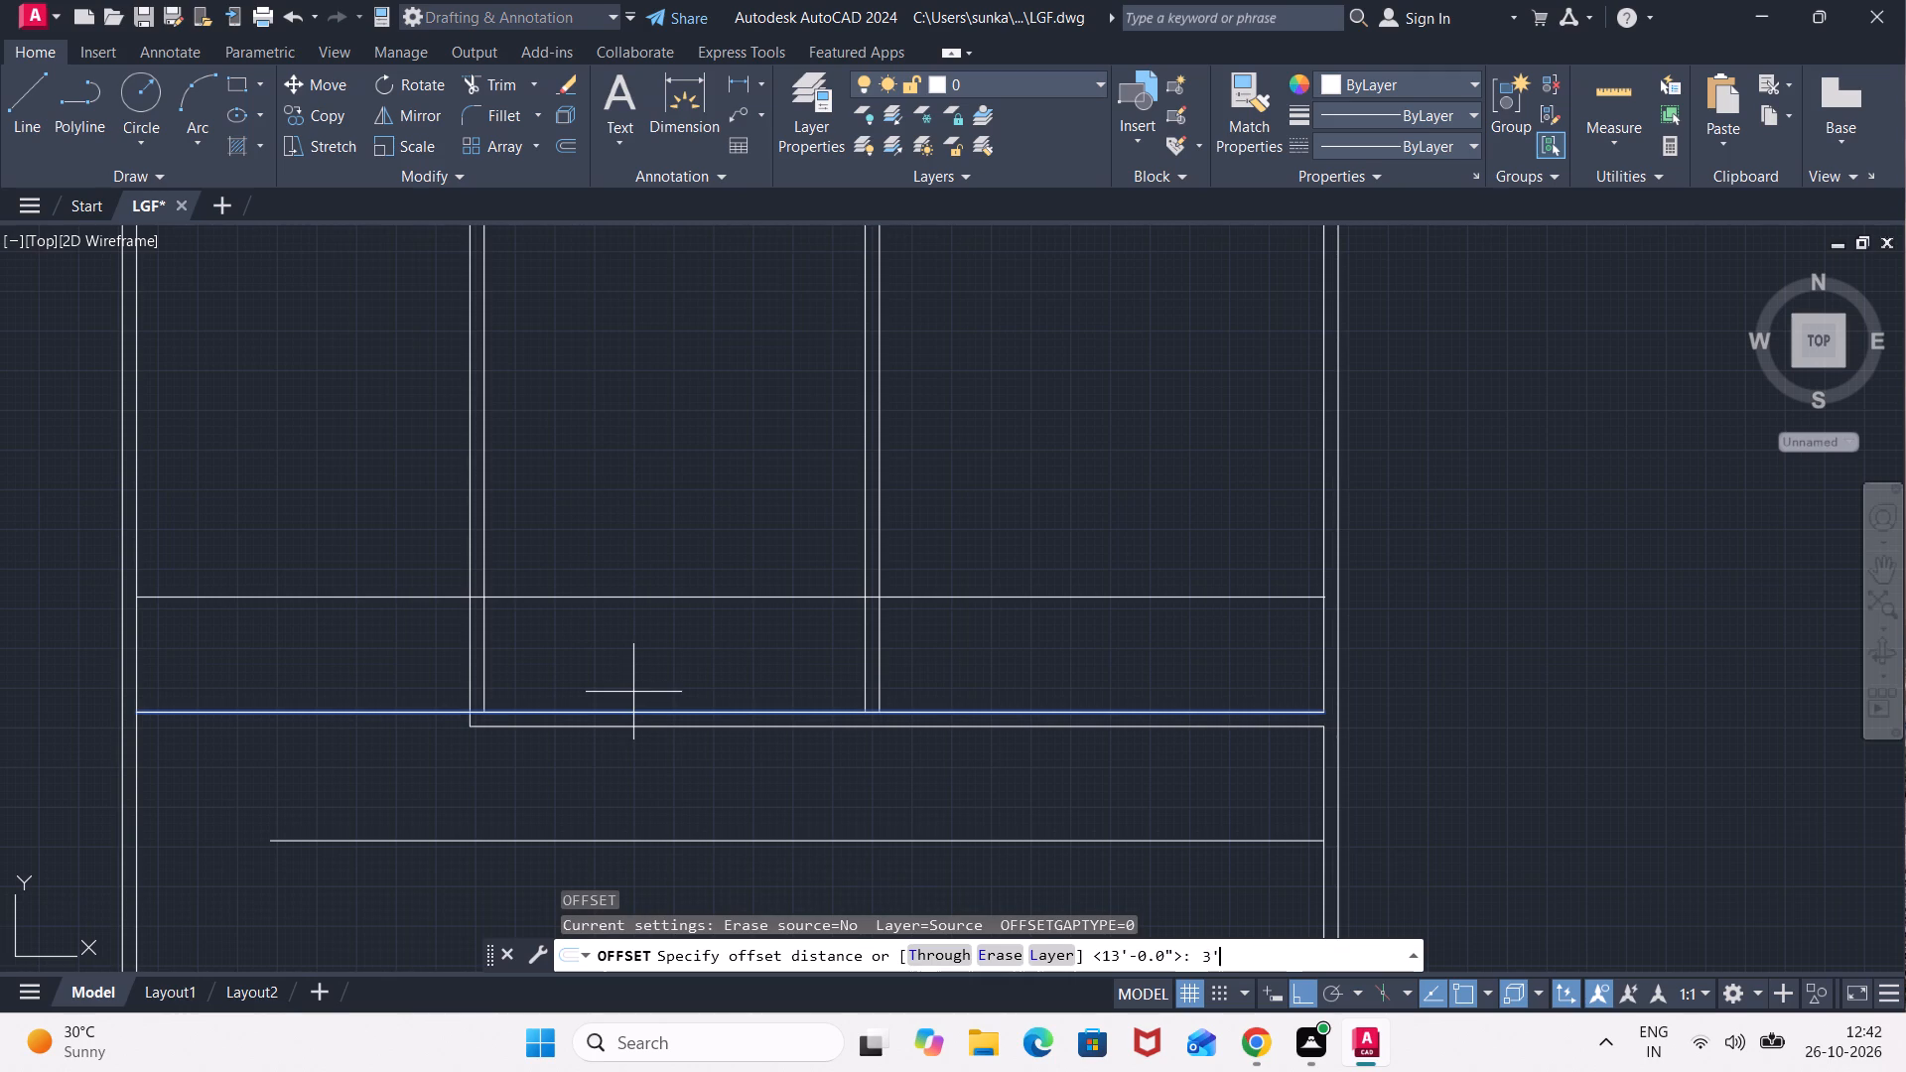
{"action": "left_click", "coordinate": [633, 692]}
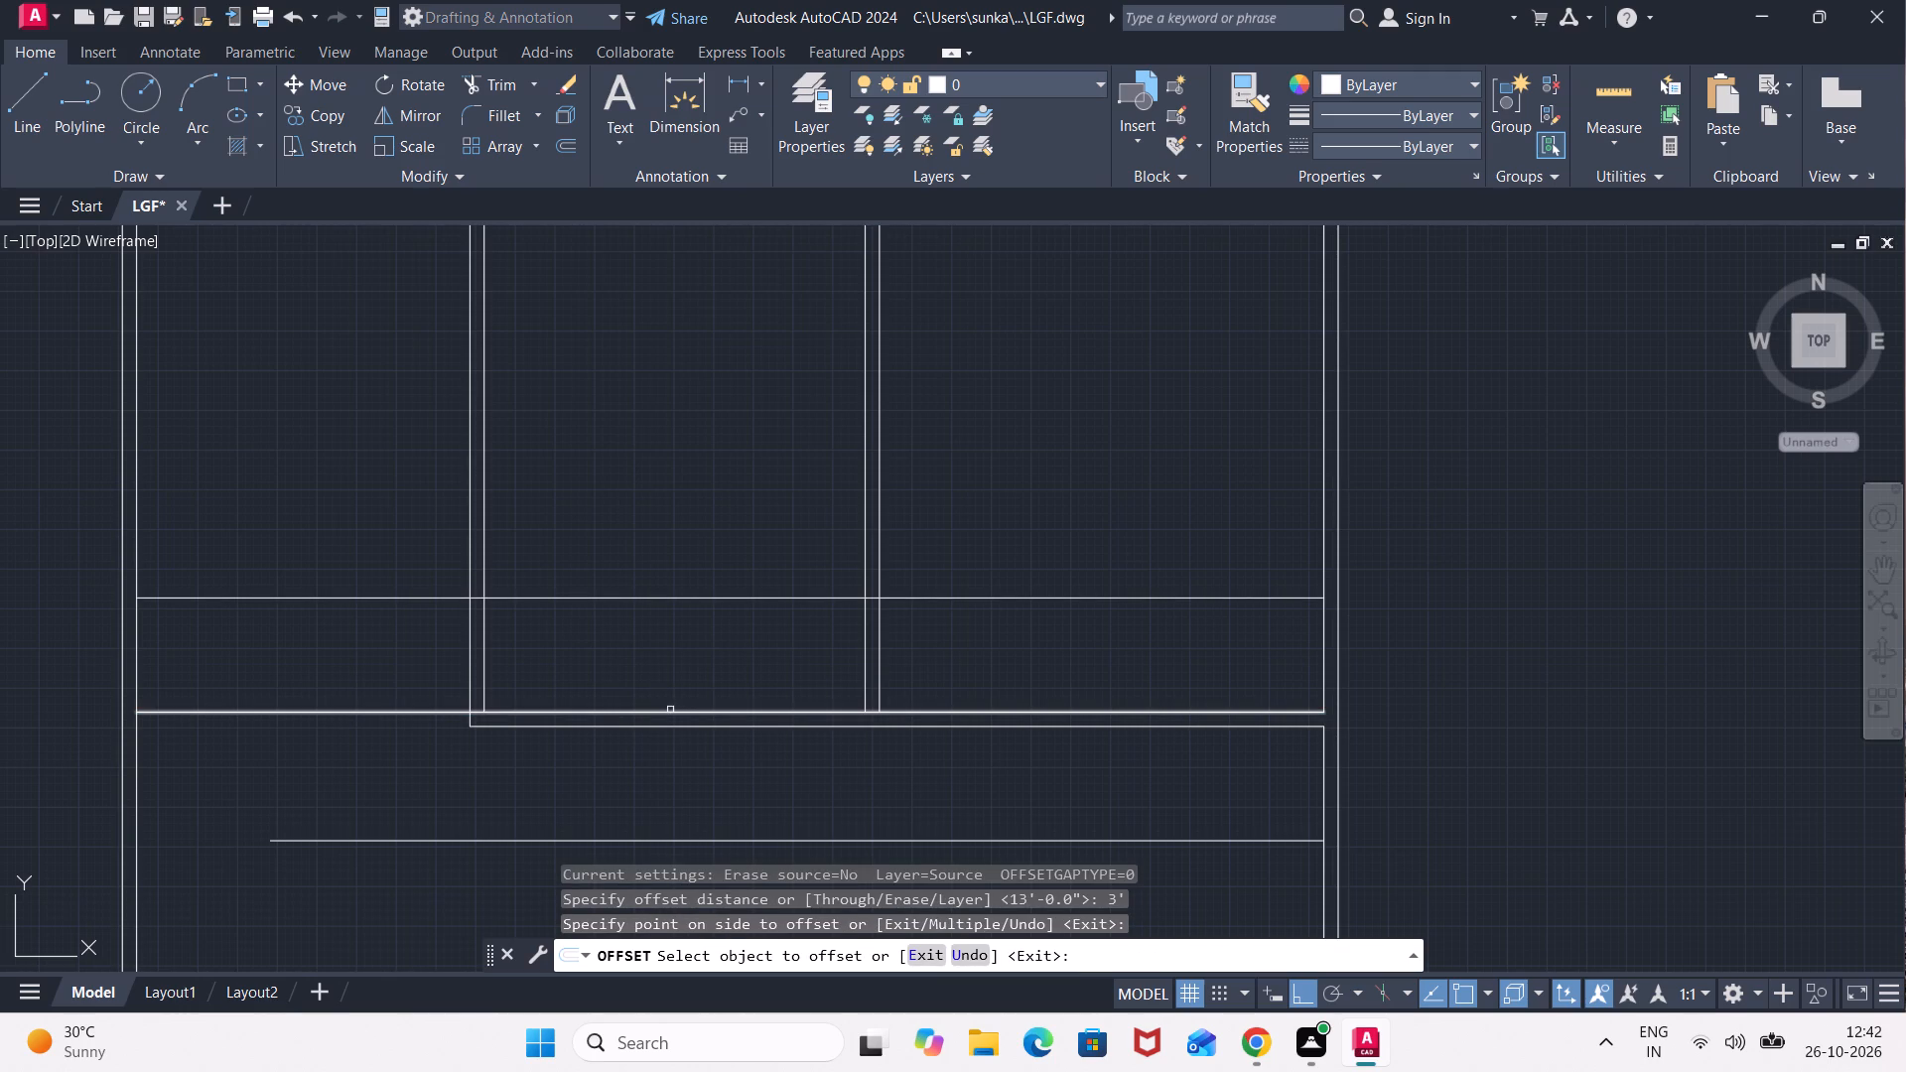
{"action": "key", "text": "Escape"}
Trim the partition lines below the new horizontal line and remove the old bottom wall's two lines and leftover end stub.
{"action": "type", "text": "TR"}
{"action": "key", "text": "Return"}
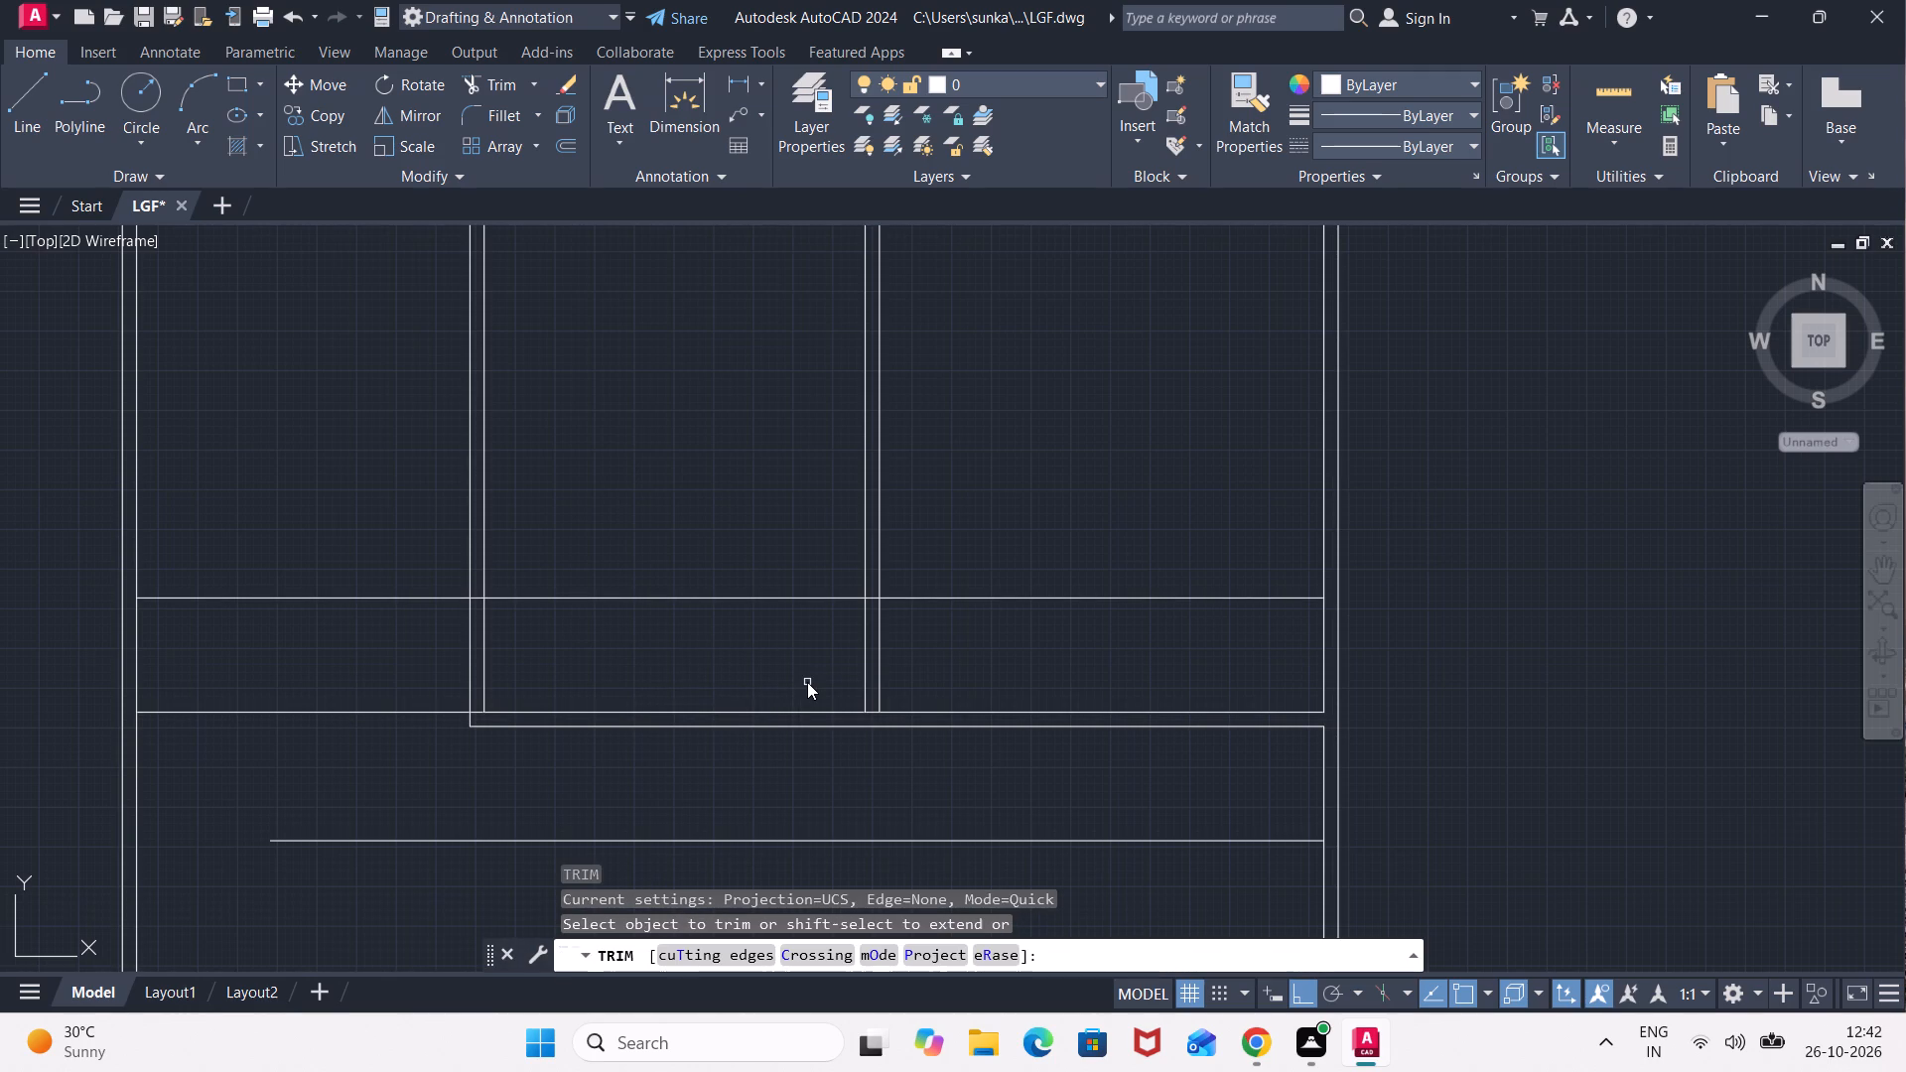
{"action": "left_click", "coordinate": [1264, 657]}
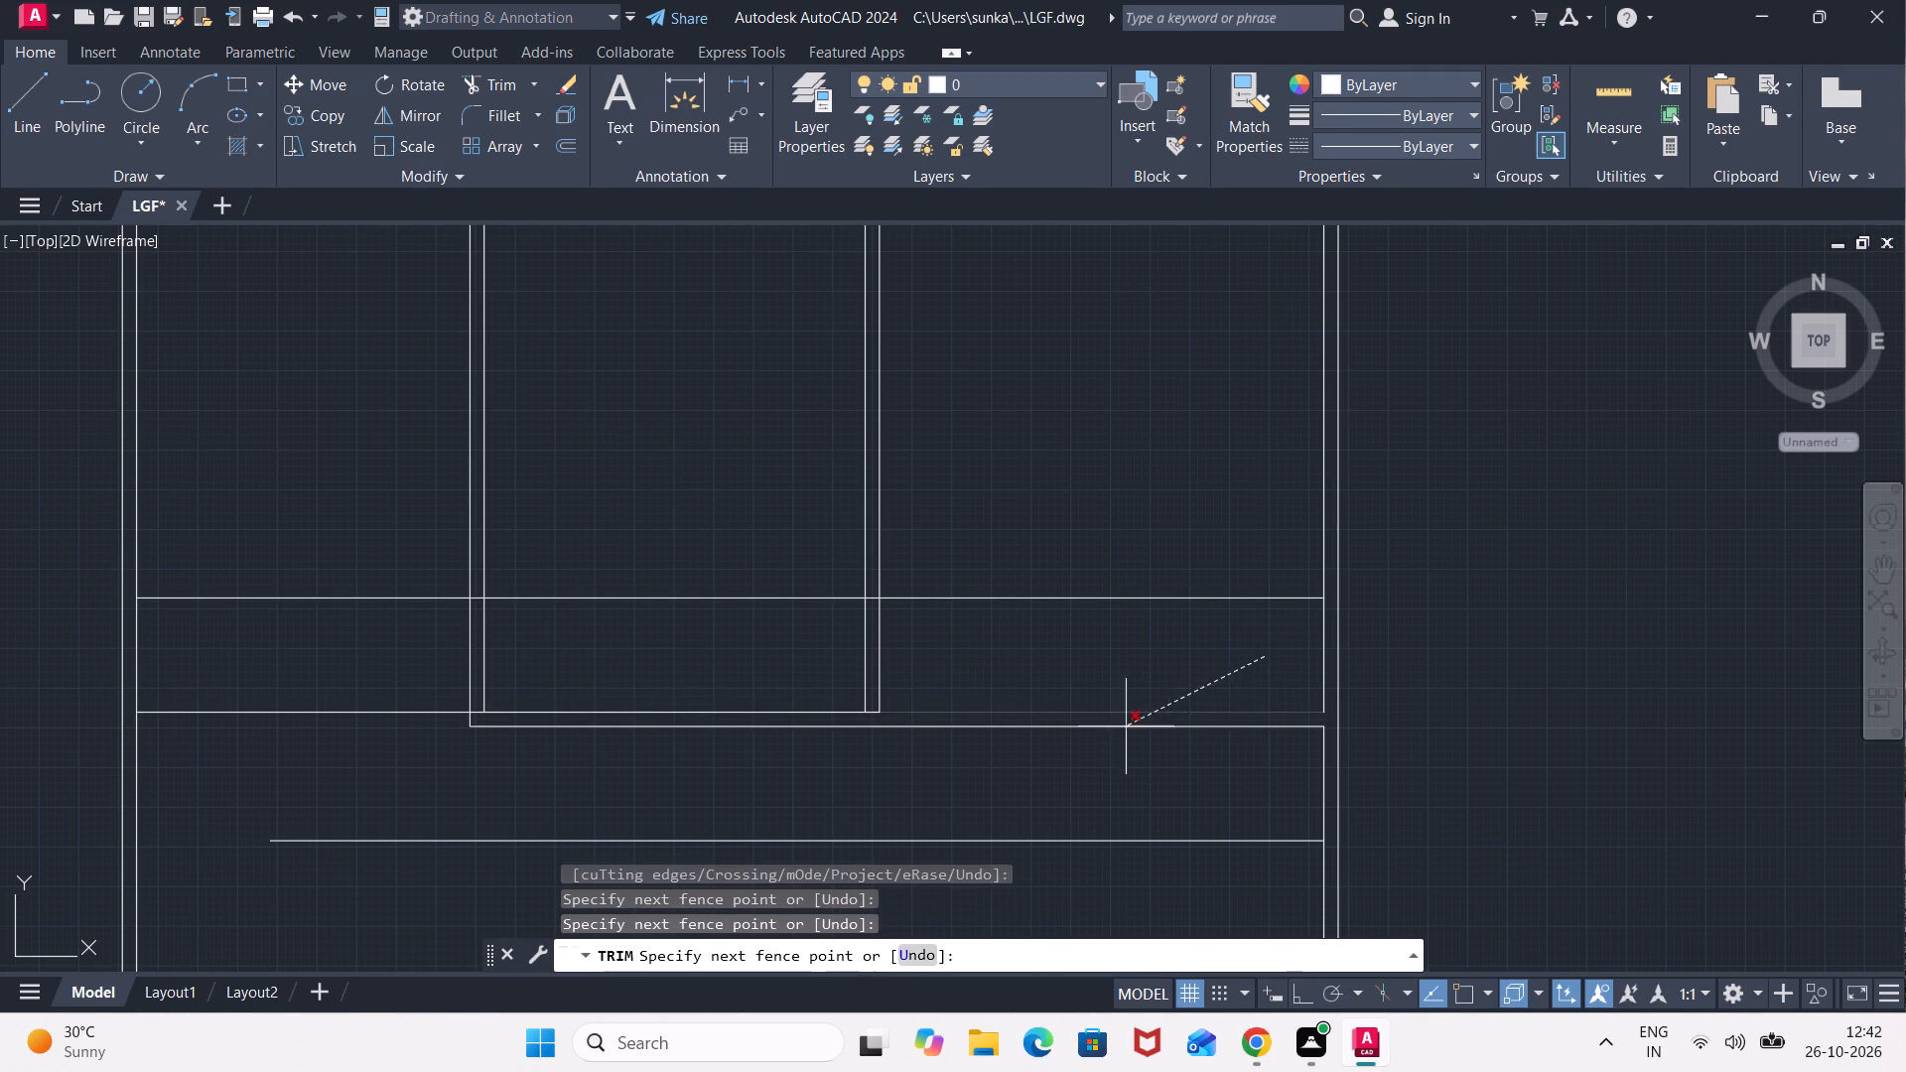
{"action": "left_click", "coordinate": [441, 663]}
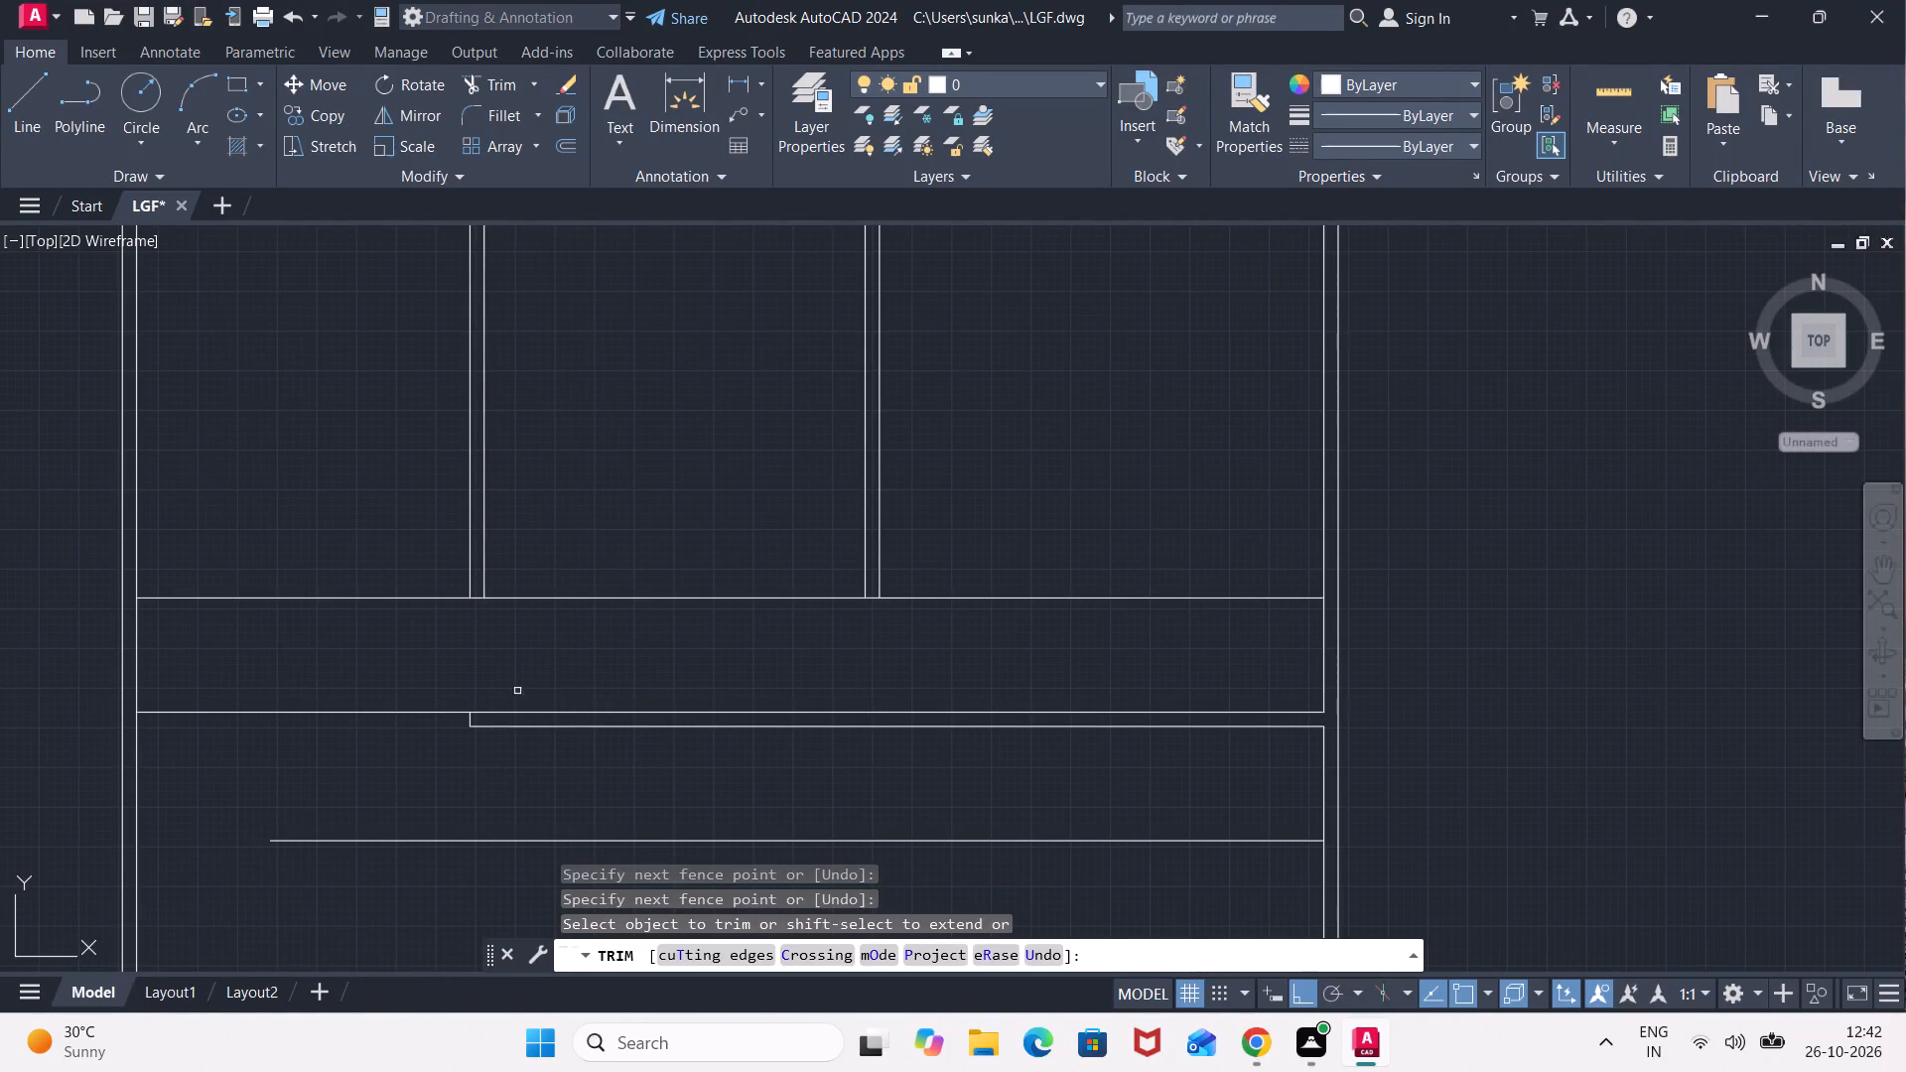
{"action": "left_click", "coordinate": [548, 700]}
{"action": "left_click", "coordinate": [496, 764]}
{"action": "left_click", "coordinate": [458, 690]}
{"action": "left_click", "coordinate": [403, 755]}
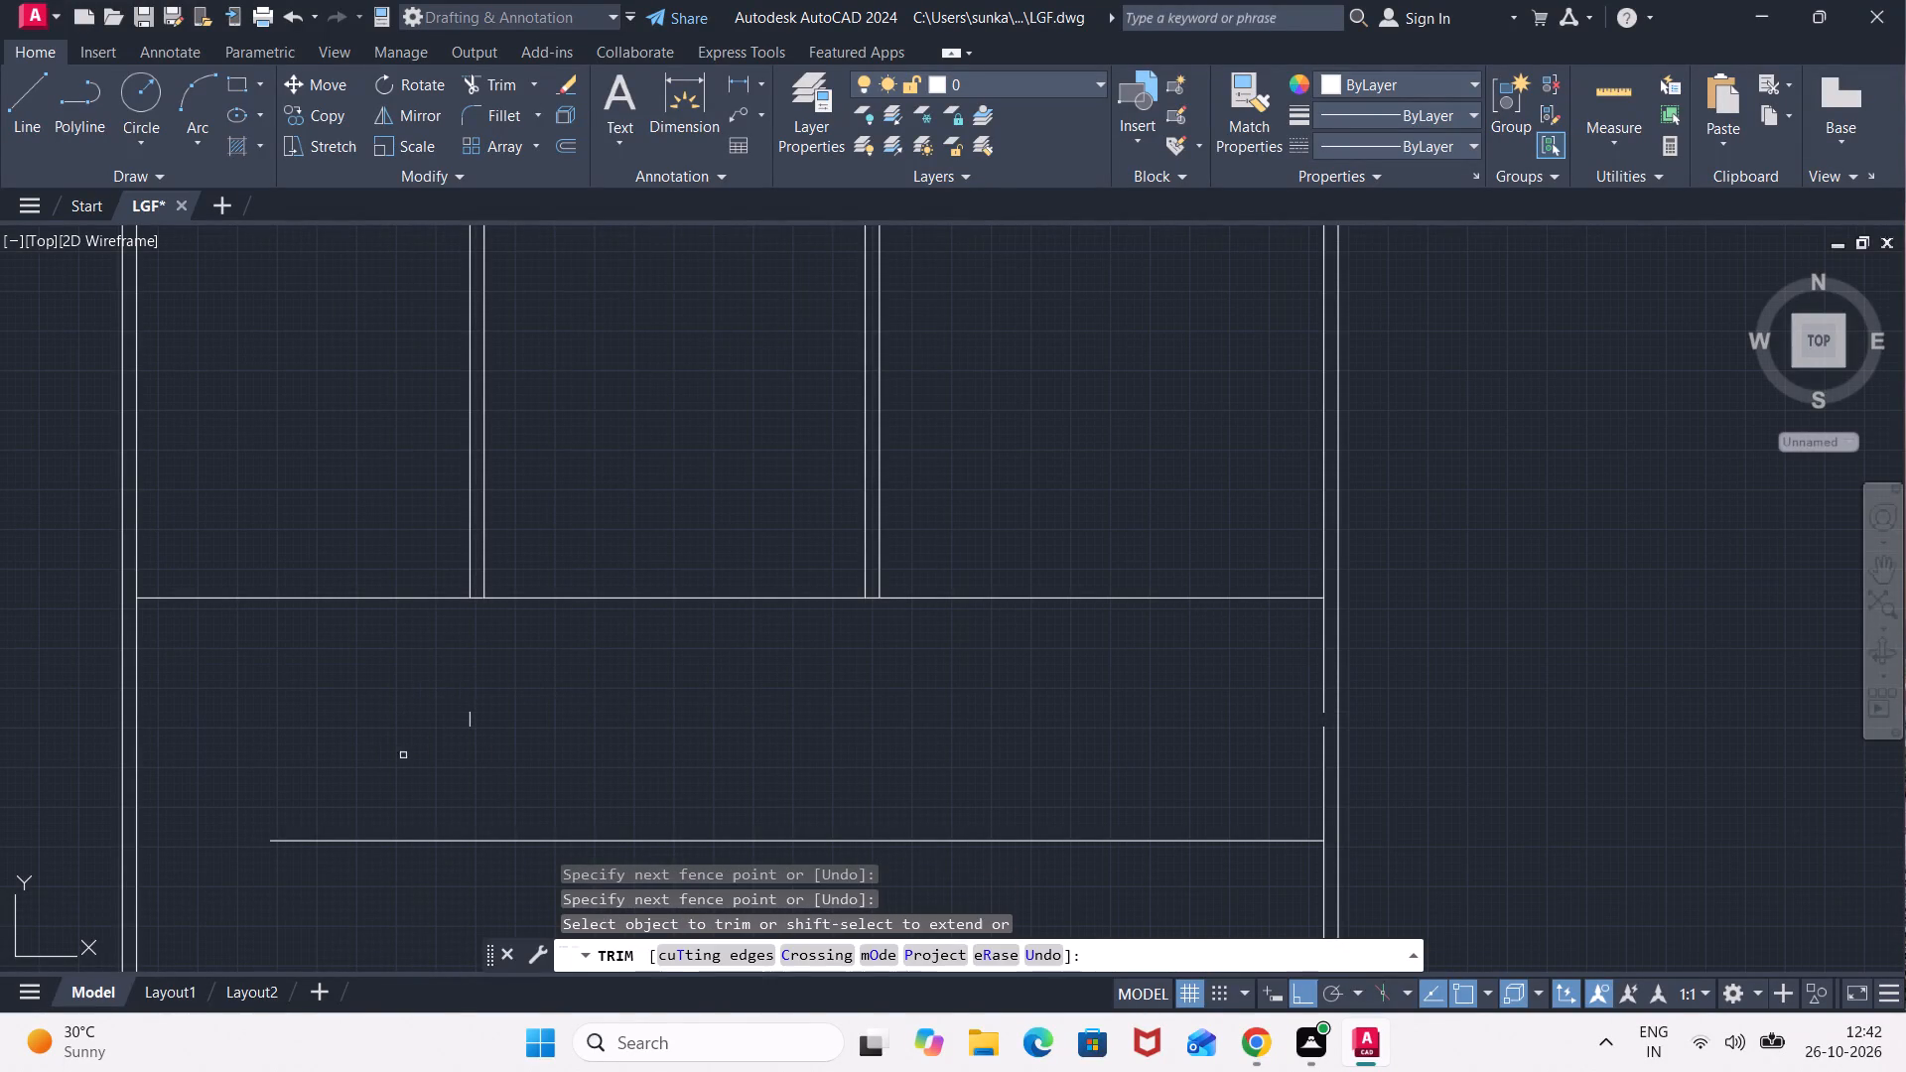
{"action": "left_click", "coordinate": [470, 729]}
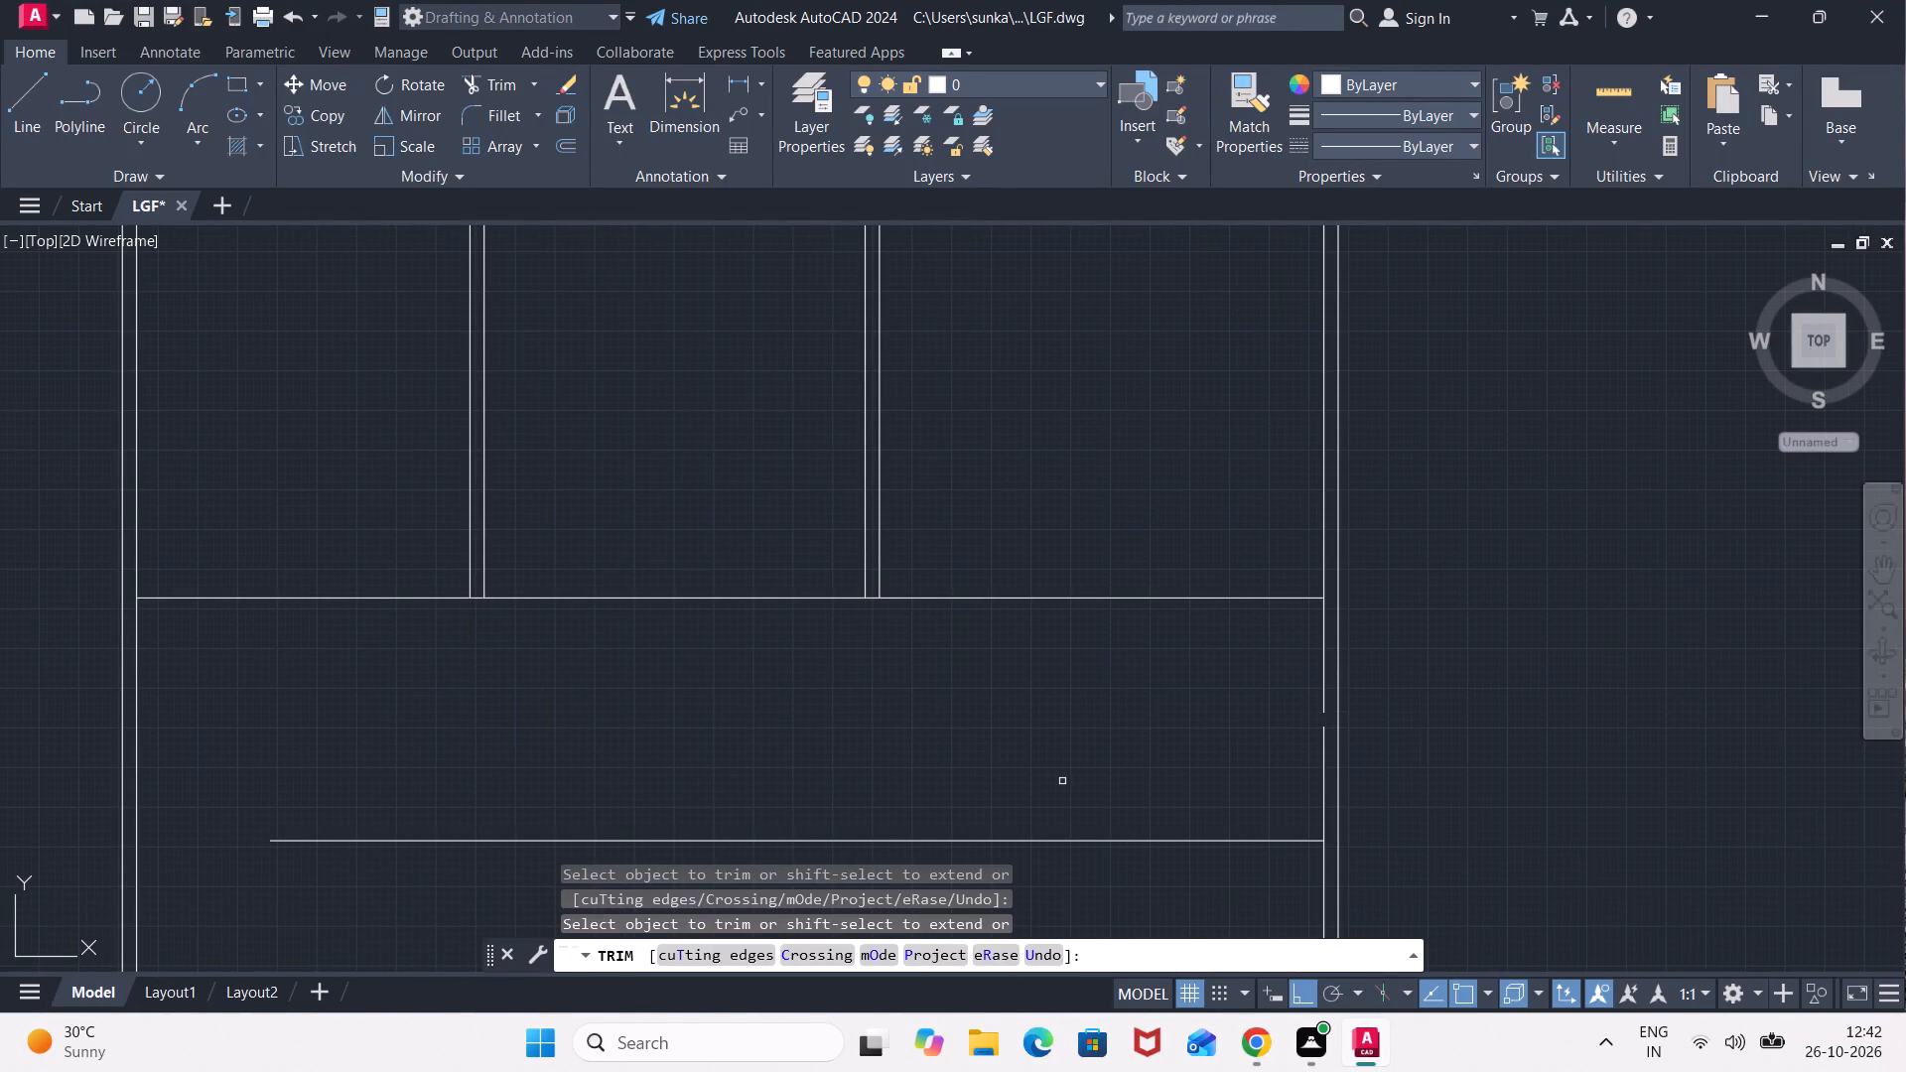
{"action": "key", "text": "Escape"}
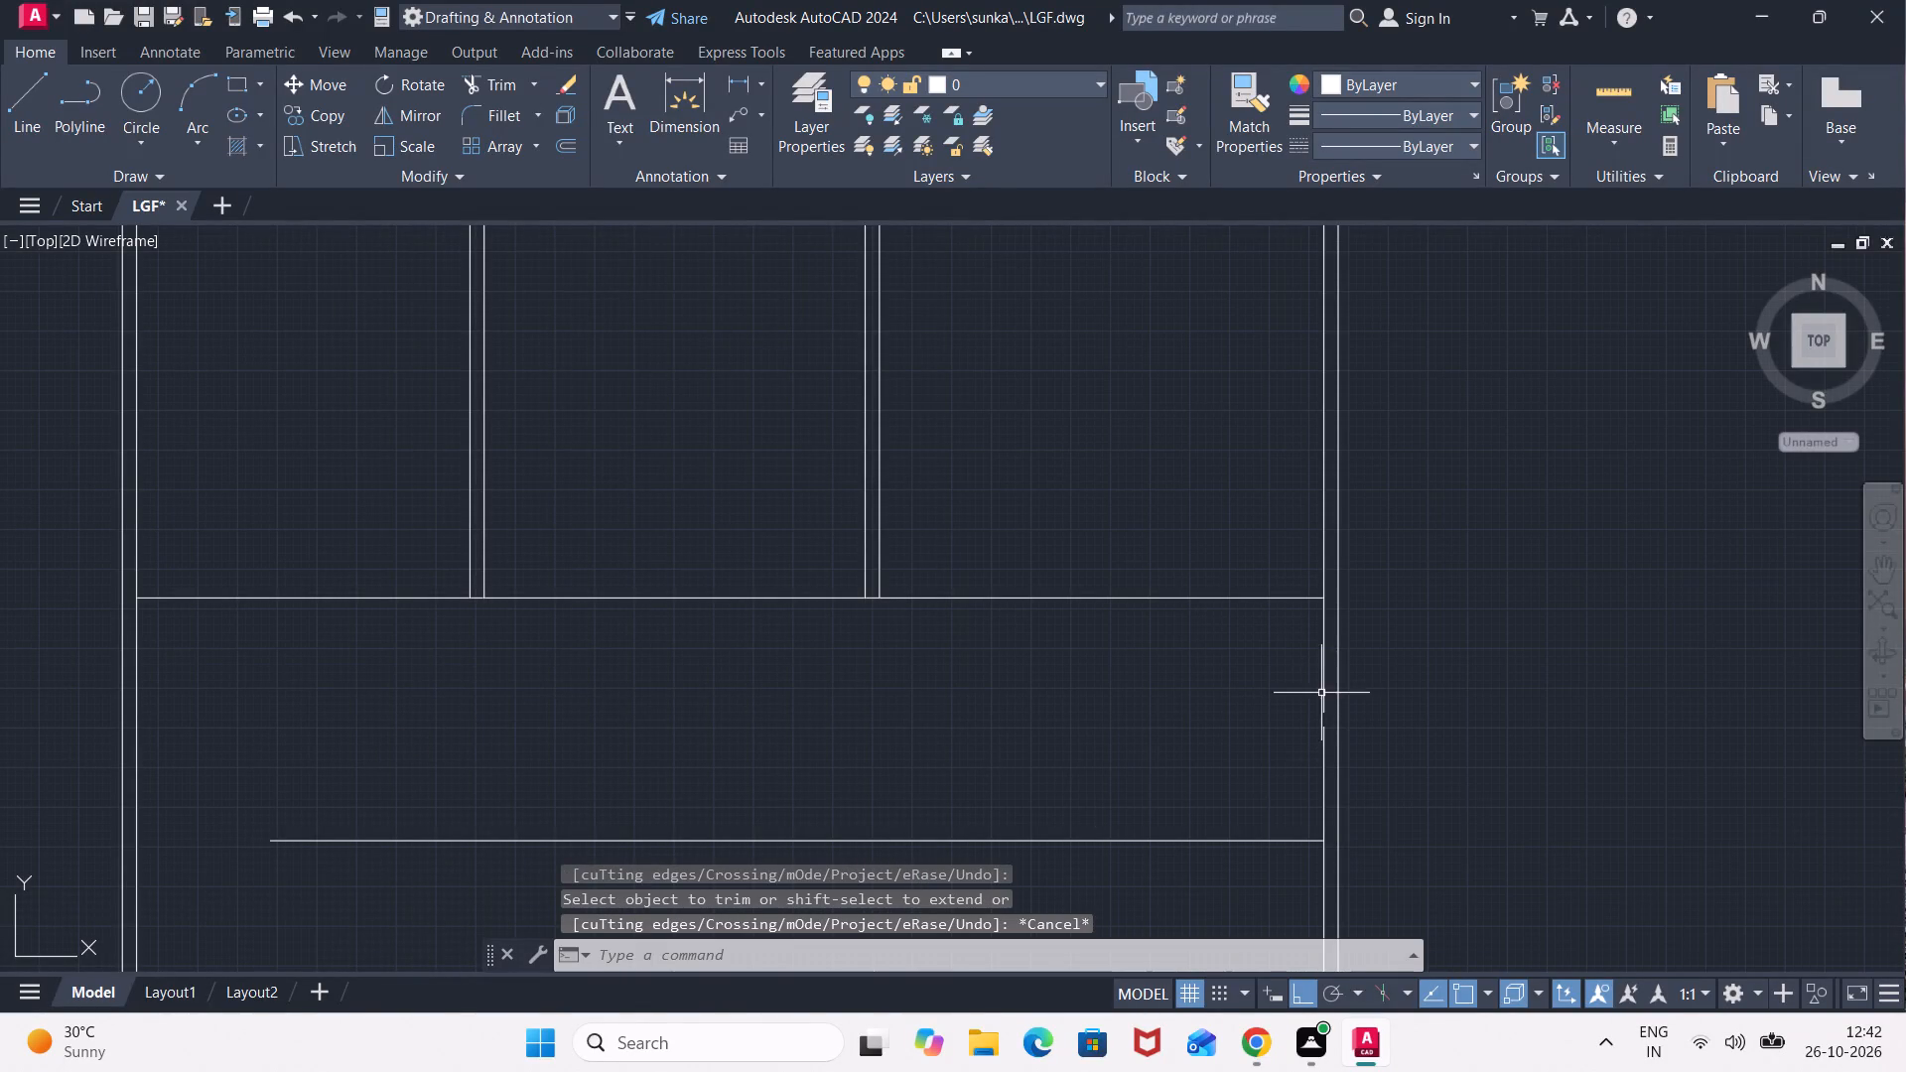
Stretch the inner line of the right outer wall down across the gap left by the removed wall.
{"action": "left_click", "coordinate": [1322, 690]}
{"action": "left_click", "coordinate": [1325, 714]}
{"action": "left_click", "coordinate": [1324, 739]}
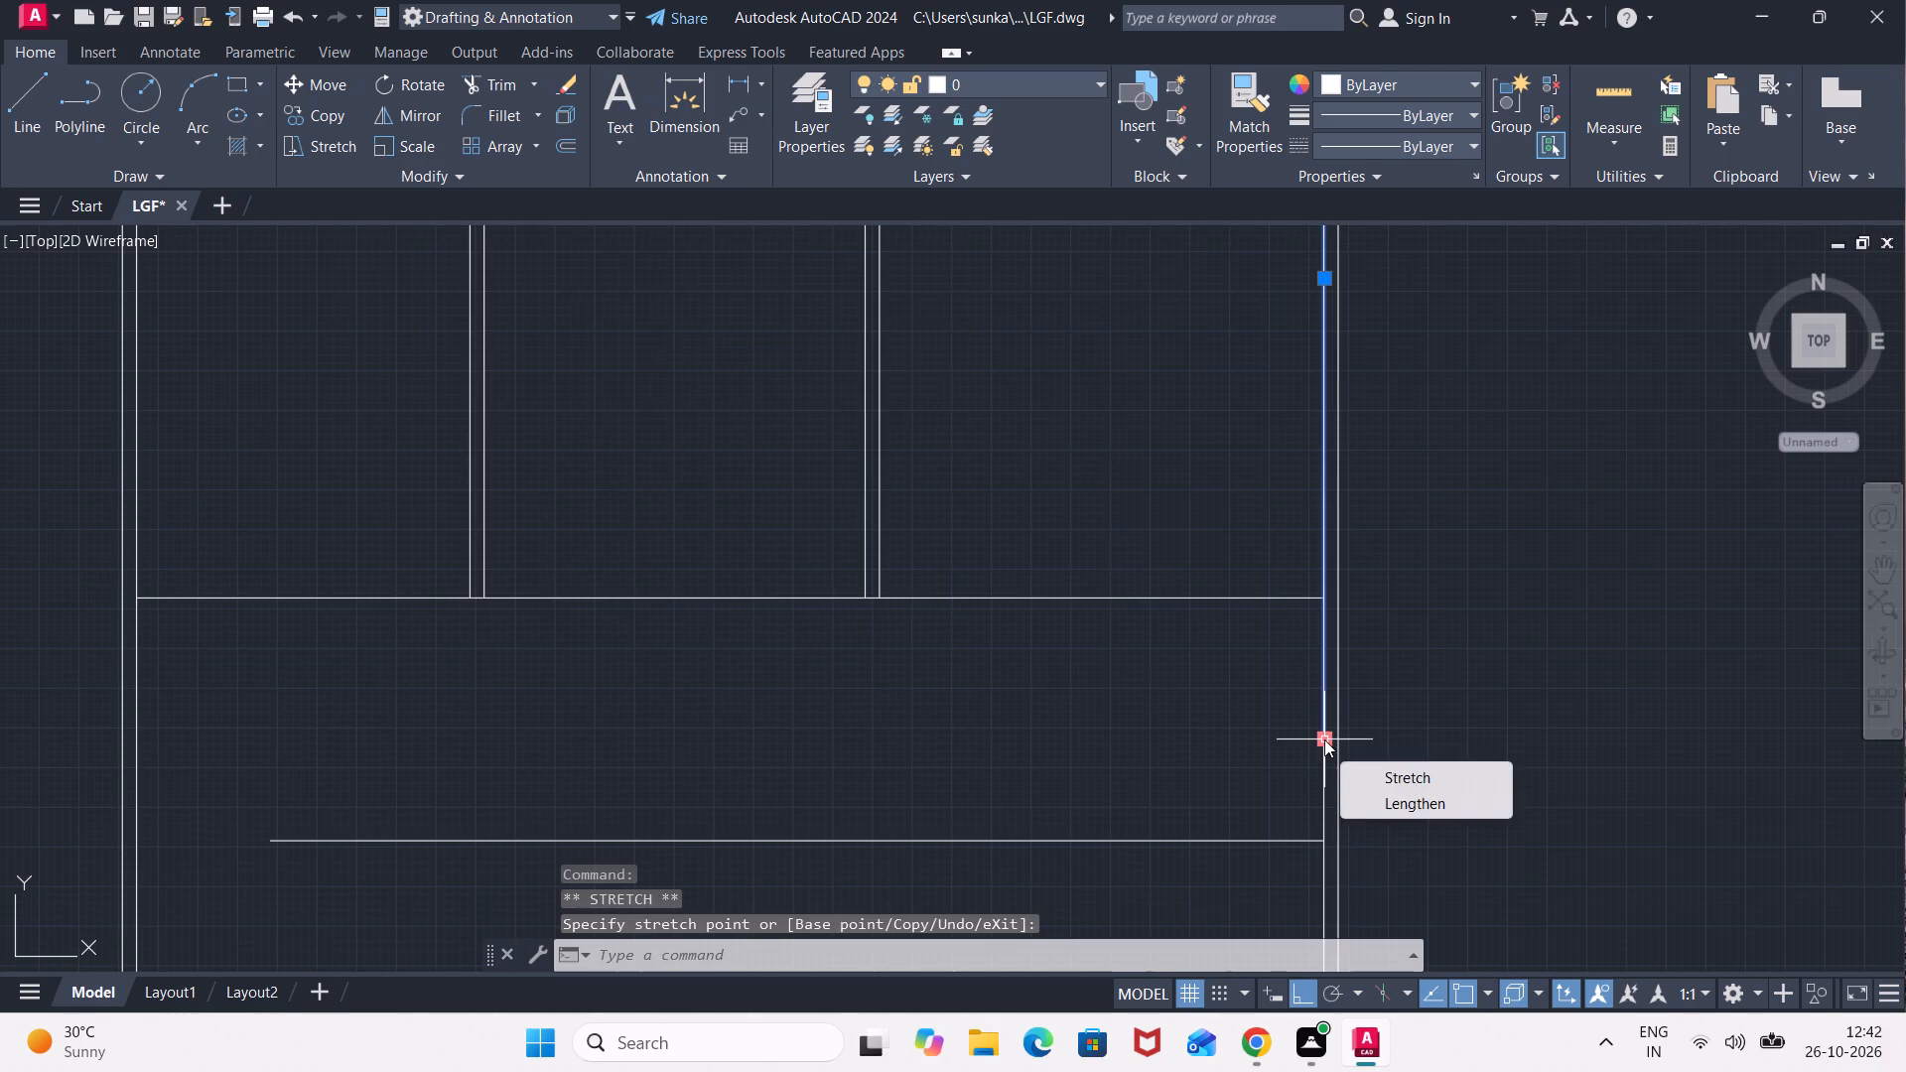
{"action": "key", "text": "Escape"}
{"action": "key", "text": "Escape"}
{"action": "key", "text": "Escape"}
Delete the stray horizontal line crossing the open area at the bottom of the plan.
{"action": "scroll", "coordinate": [999, 665], "scroll_direction": "down", "scroll_amount": 2}
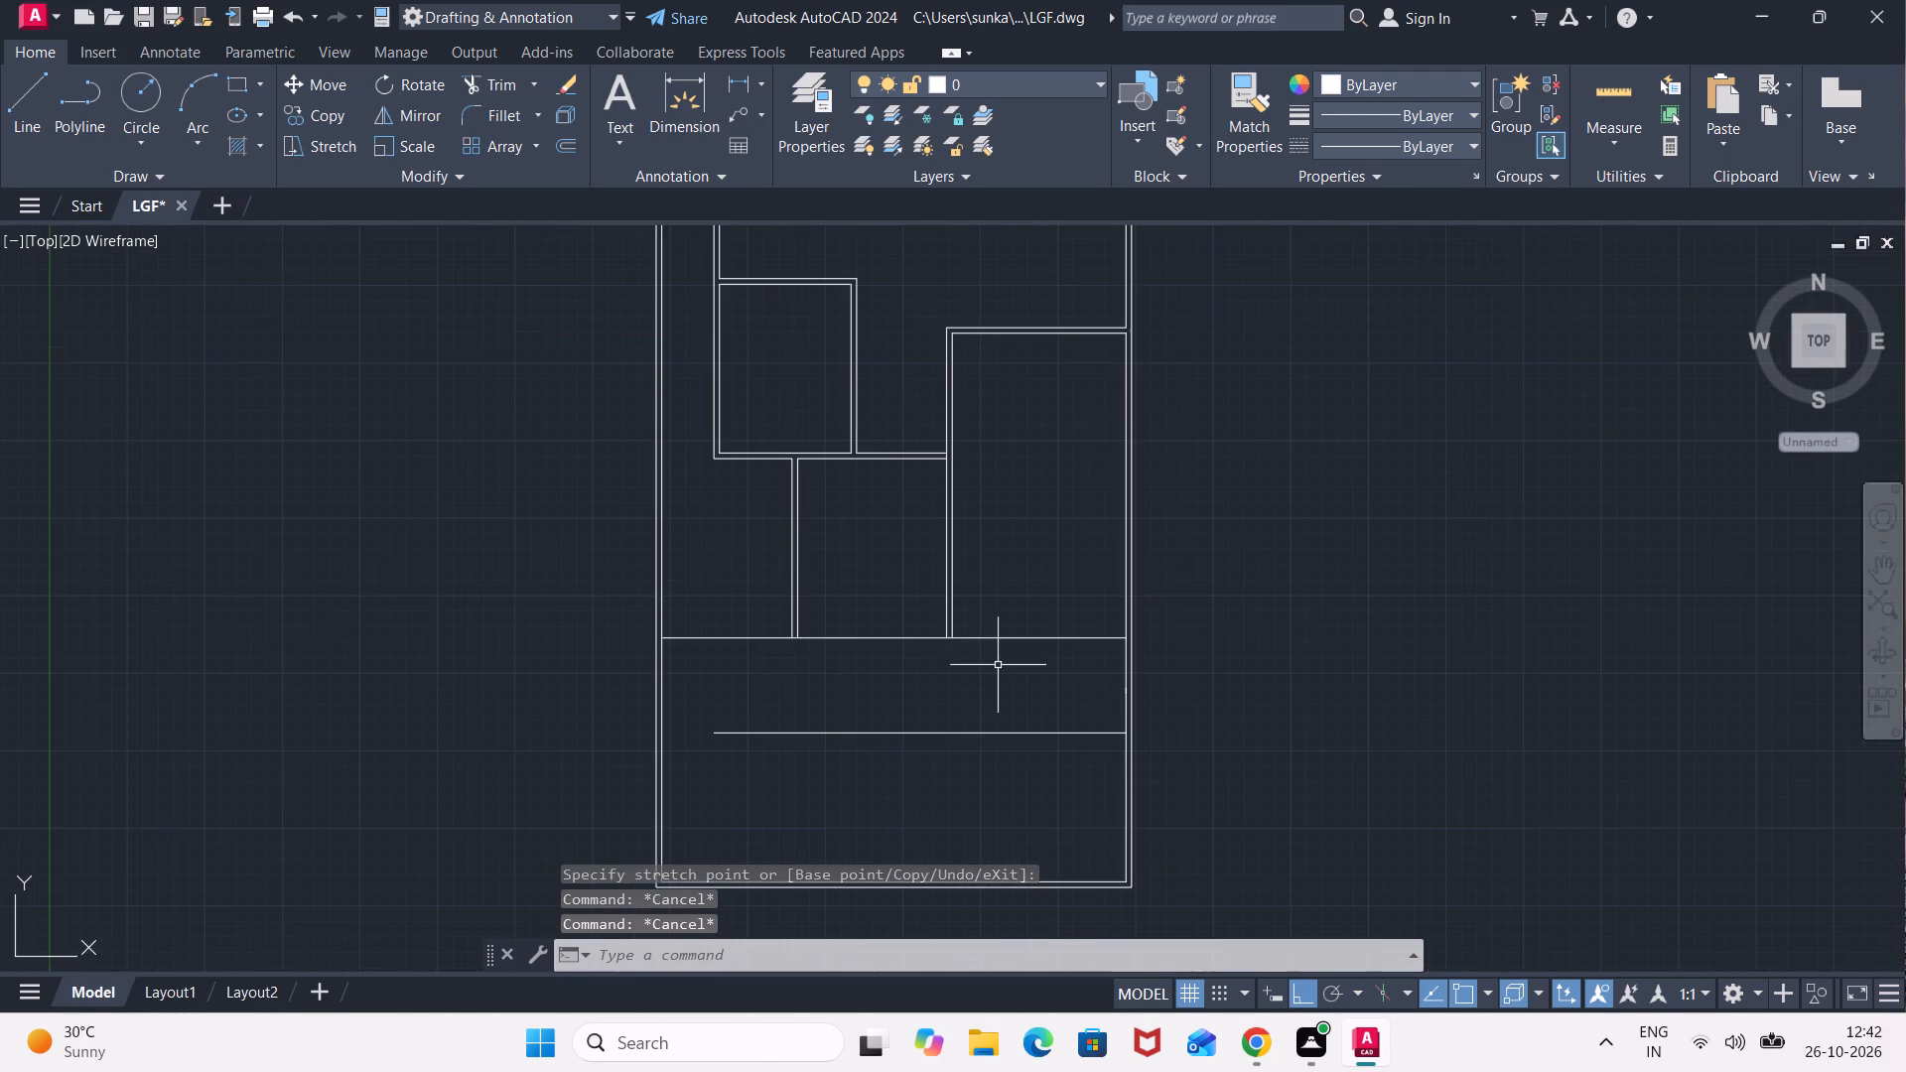
{"action": "middle_click", "coordinate": [996, 665]}
{"action": "left_click", "coordinate": [942, 710]}
{"action": "left_click", "coordinate": [762, 810]}
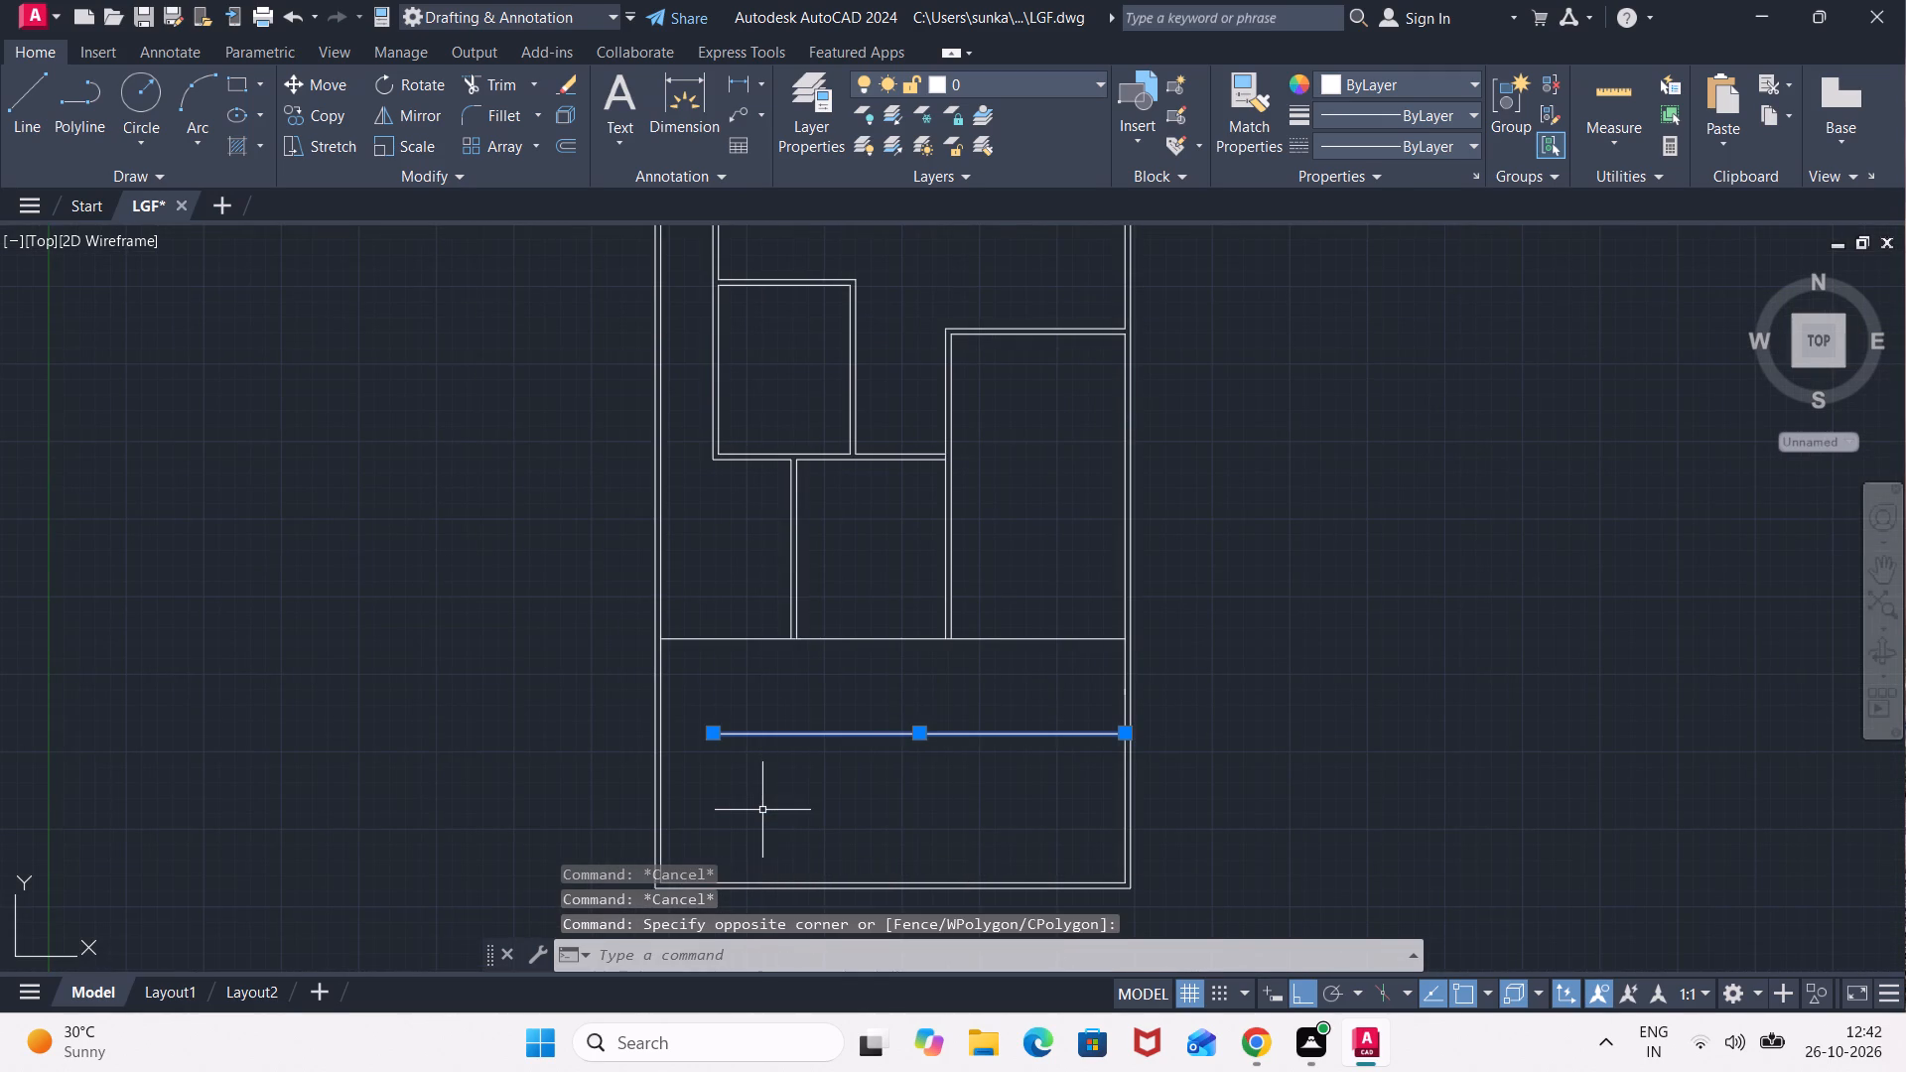
{"action": "key", "text": "Delete"}
Trim the new horizontal line where it runs between the left outer wall and the lower middle room's left partition.
{"action": "type", "text": "TR"}
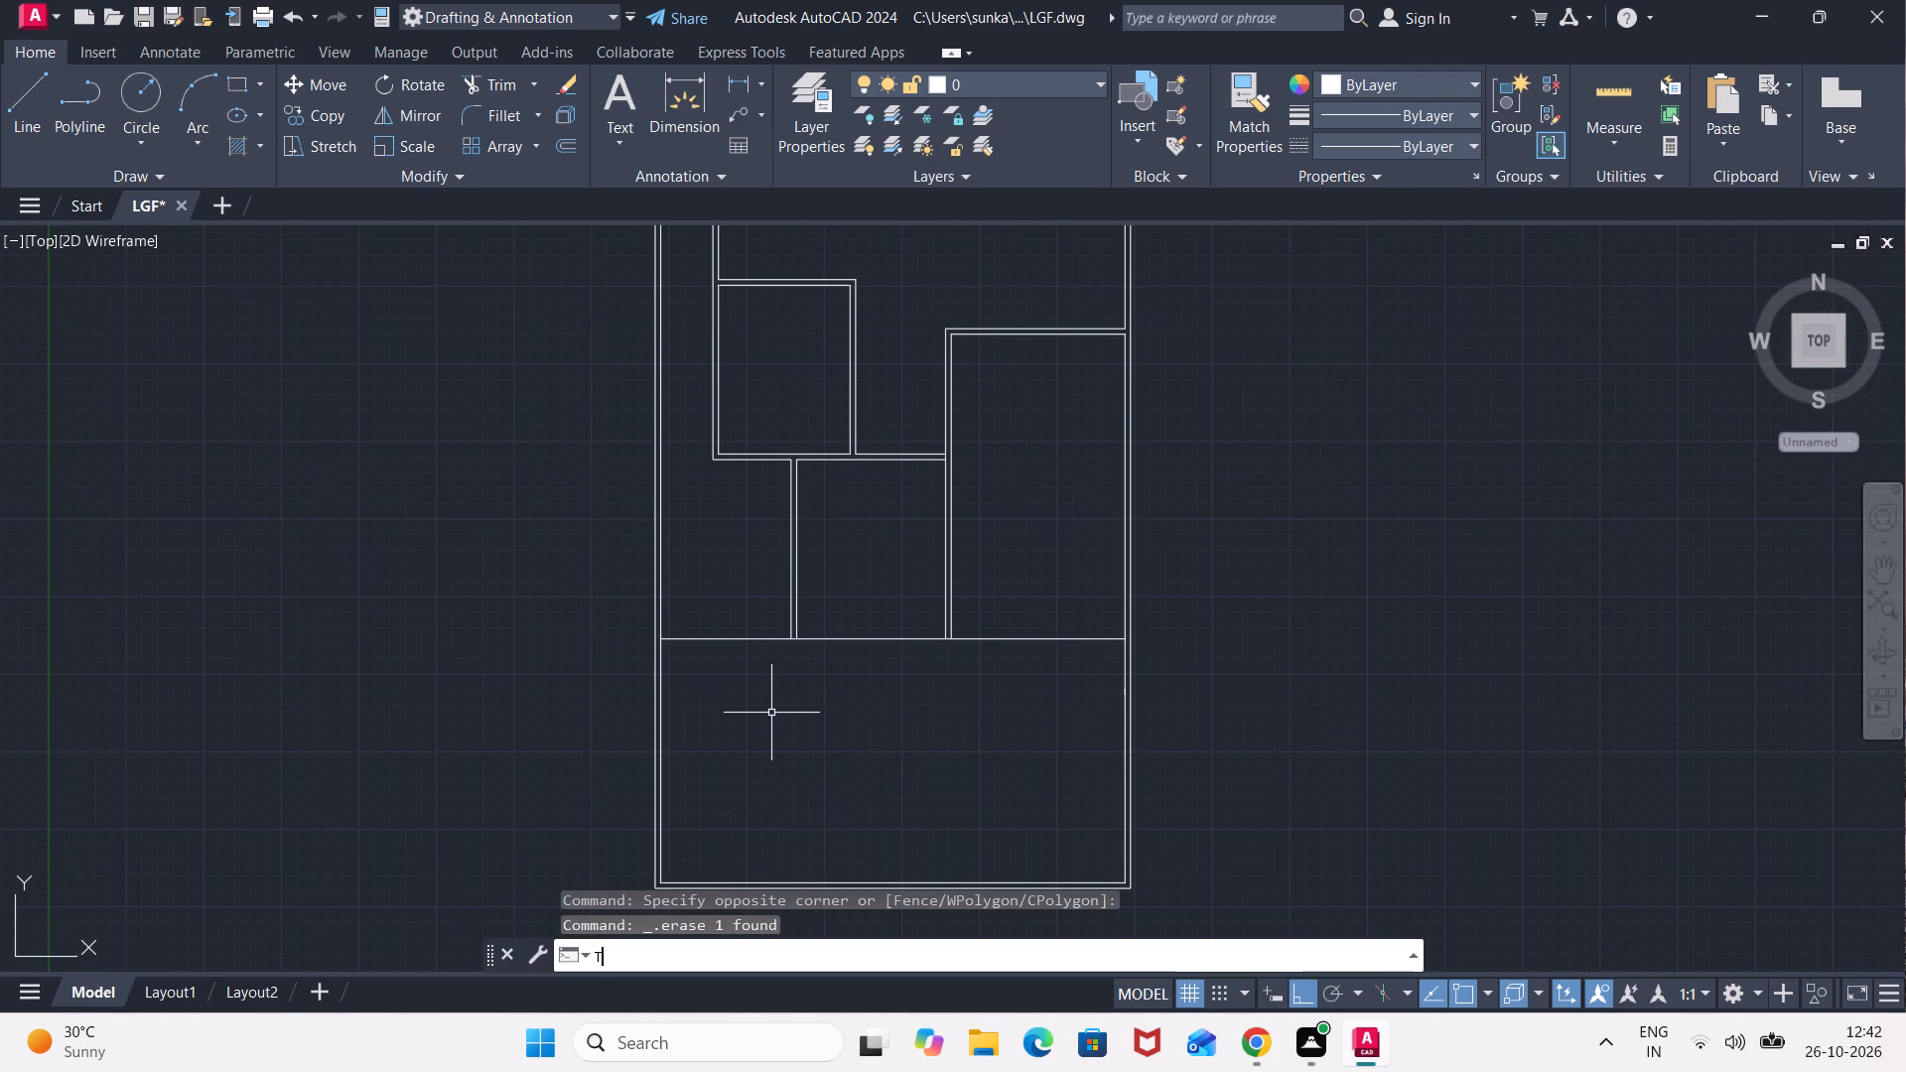
{"action": "key", "text": "Return"}
{"action": "left_click", "coordinate": [751, 654]}
{"action": "left_click", "coordinate": [741, 597]}
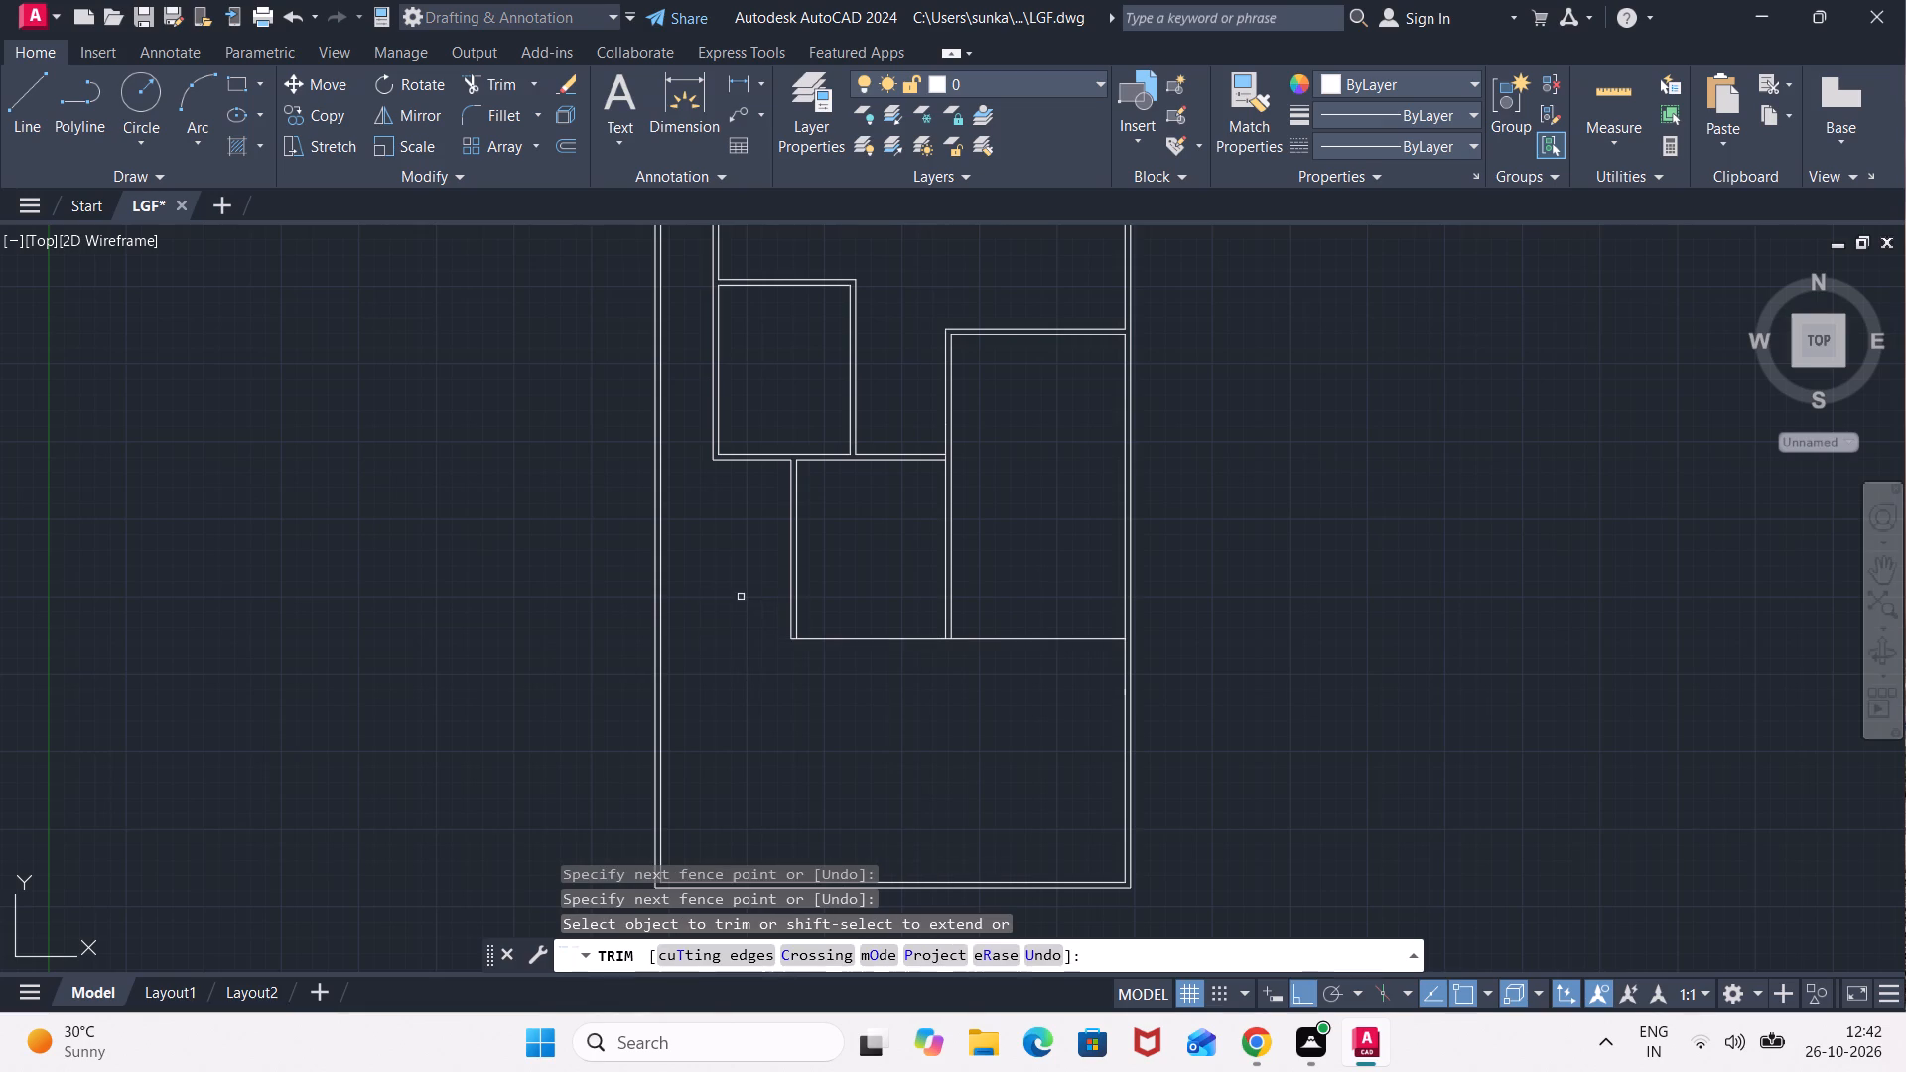
{"action": "scroll", "coordinate": [869, 673], "scroll_direction": "up", "scroll_amount": 2}
{"action": "key", "text": "Escape"}
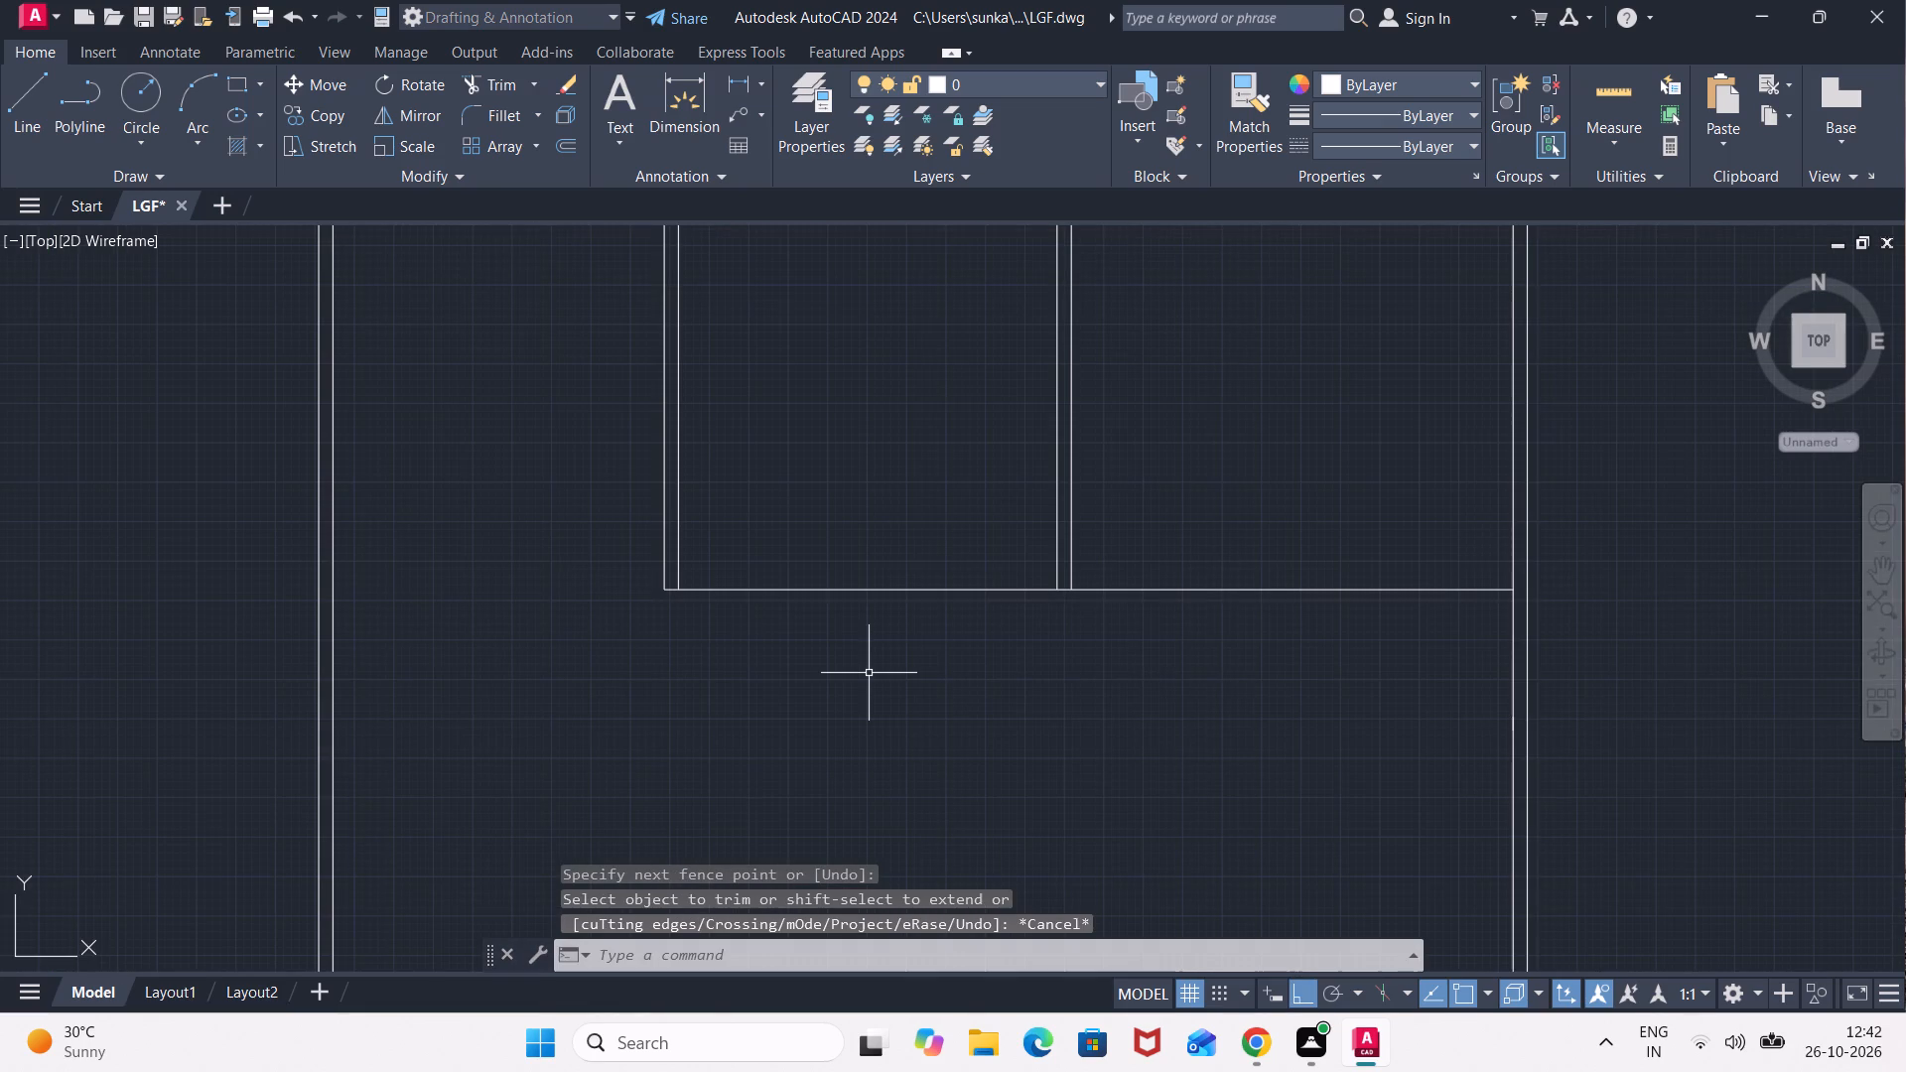
Offset the horizontal line along the bottom of the two lower rooms 4.5" downward to form the wall thickness.
{"action": "key", "text": "o"}
{"action": "key", "text": "Return"}
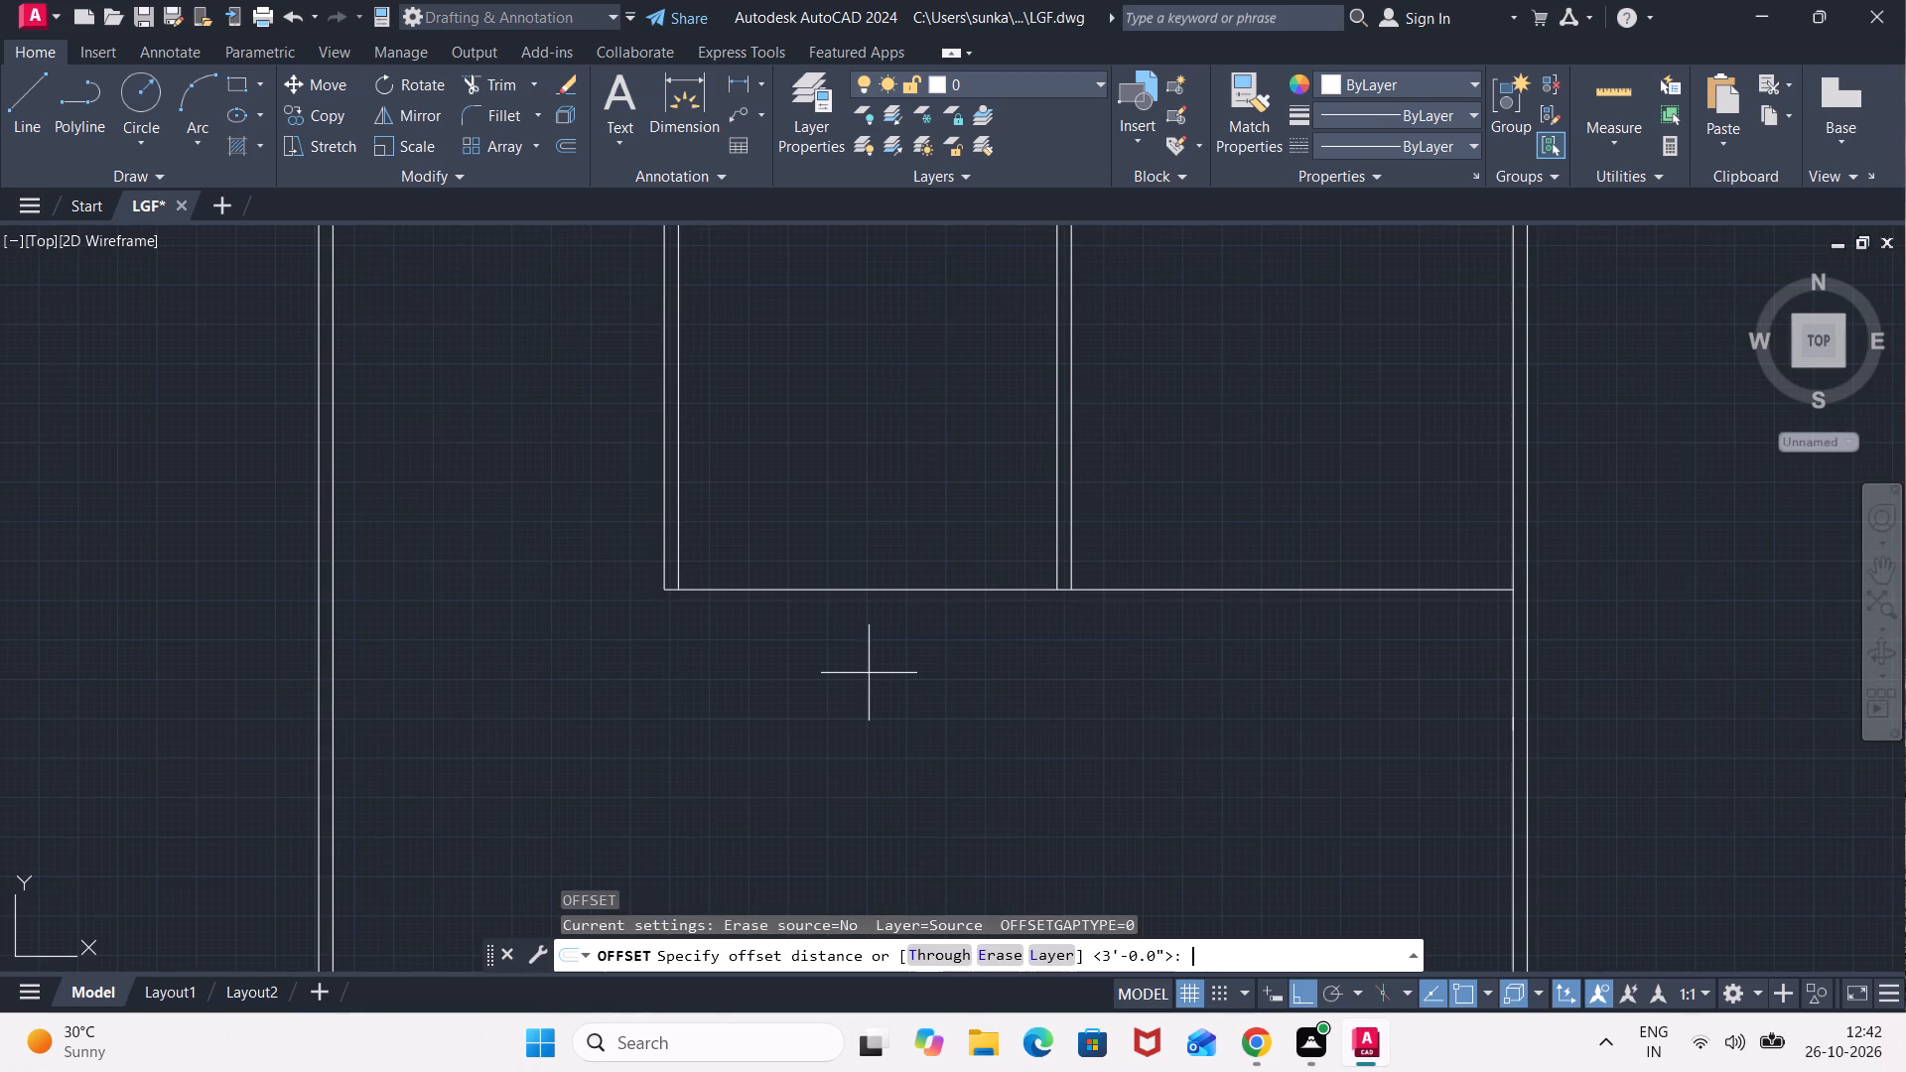
{"action": "type", "text": "4.5\""}
{"action": "key", "text": "Return"}
{"action": "scroll", "coordinate": [855, 725], "scroll_direction": "down", "scroll_amount": 2}
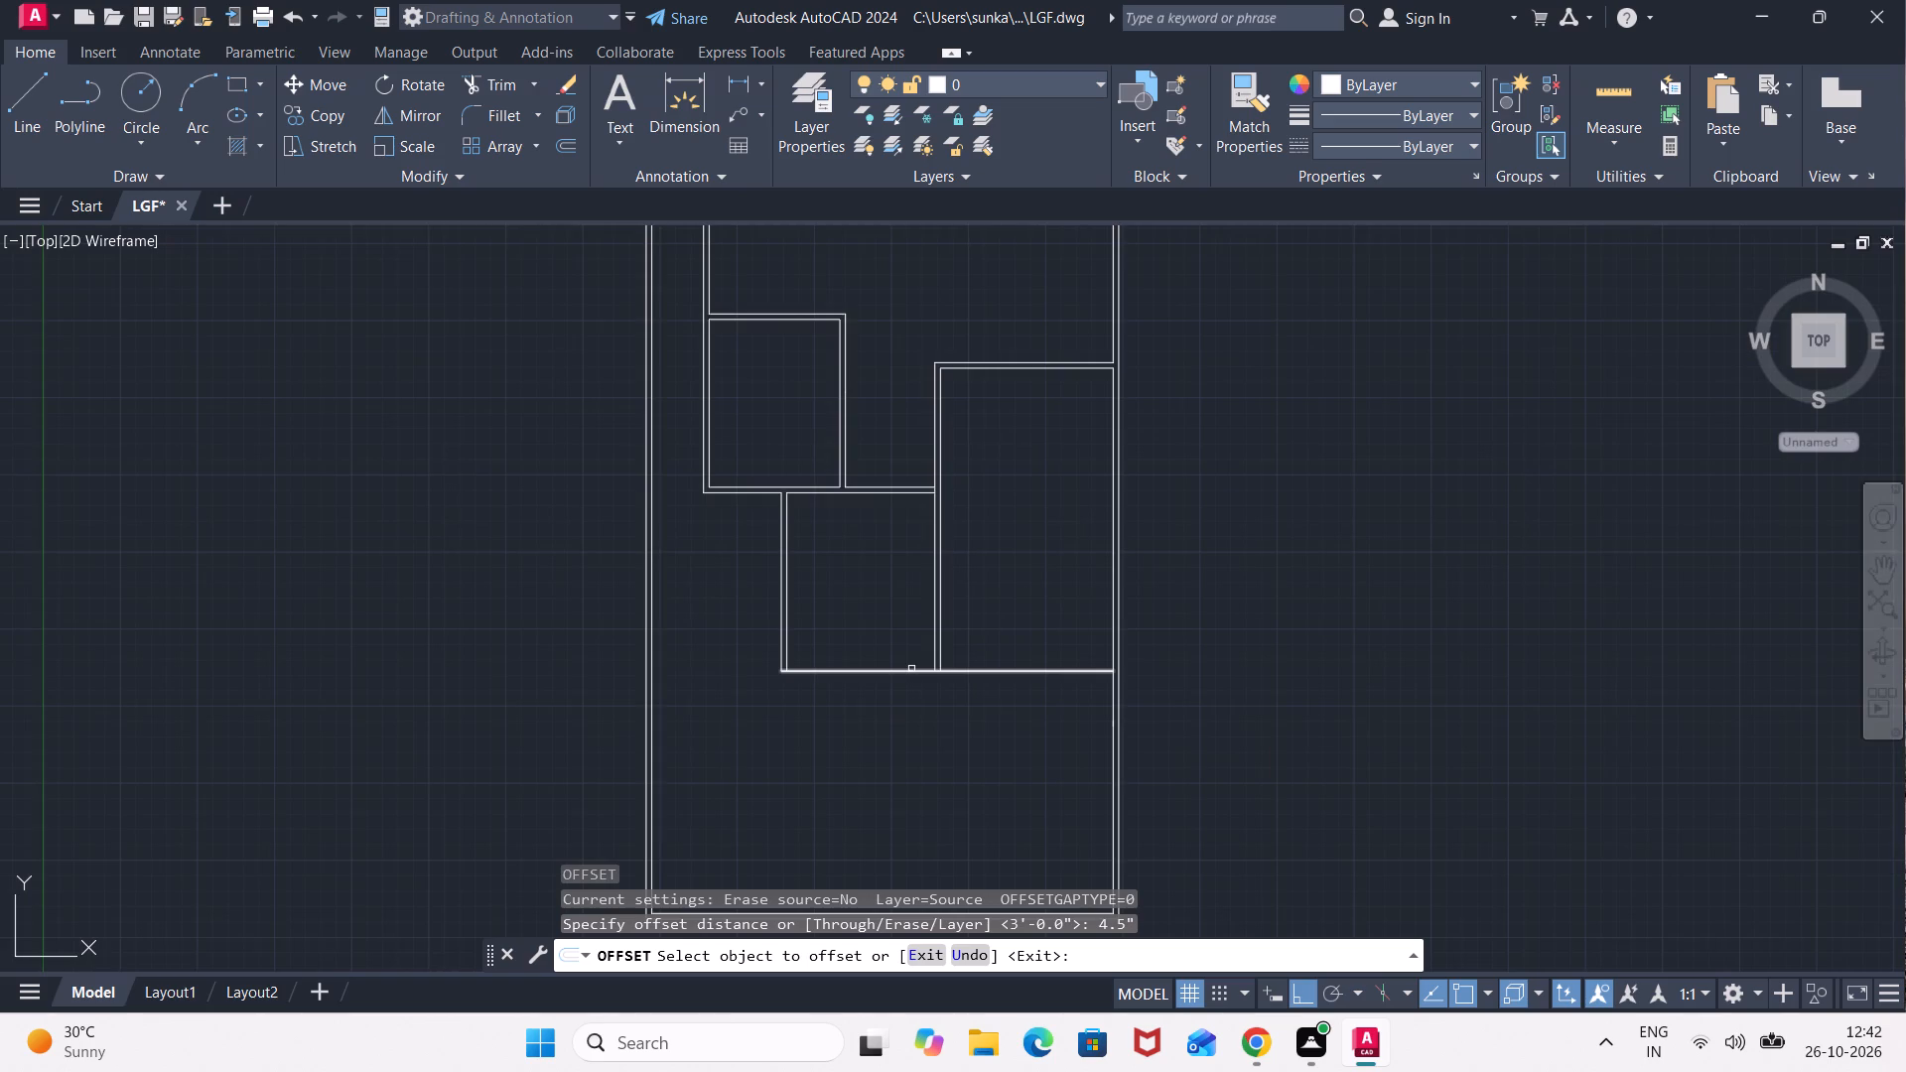
{"action": "middle_click_drag", "start_coordinate": [911, 668], "coordinate": [879, 547]}
{"action": "scroll", "coordinate": [868, 554], "scroll_direction": "up", "scroll_amount": 2}
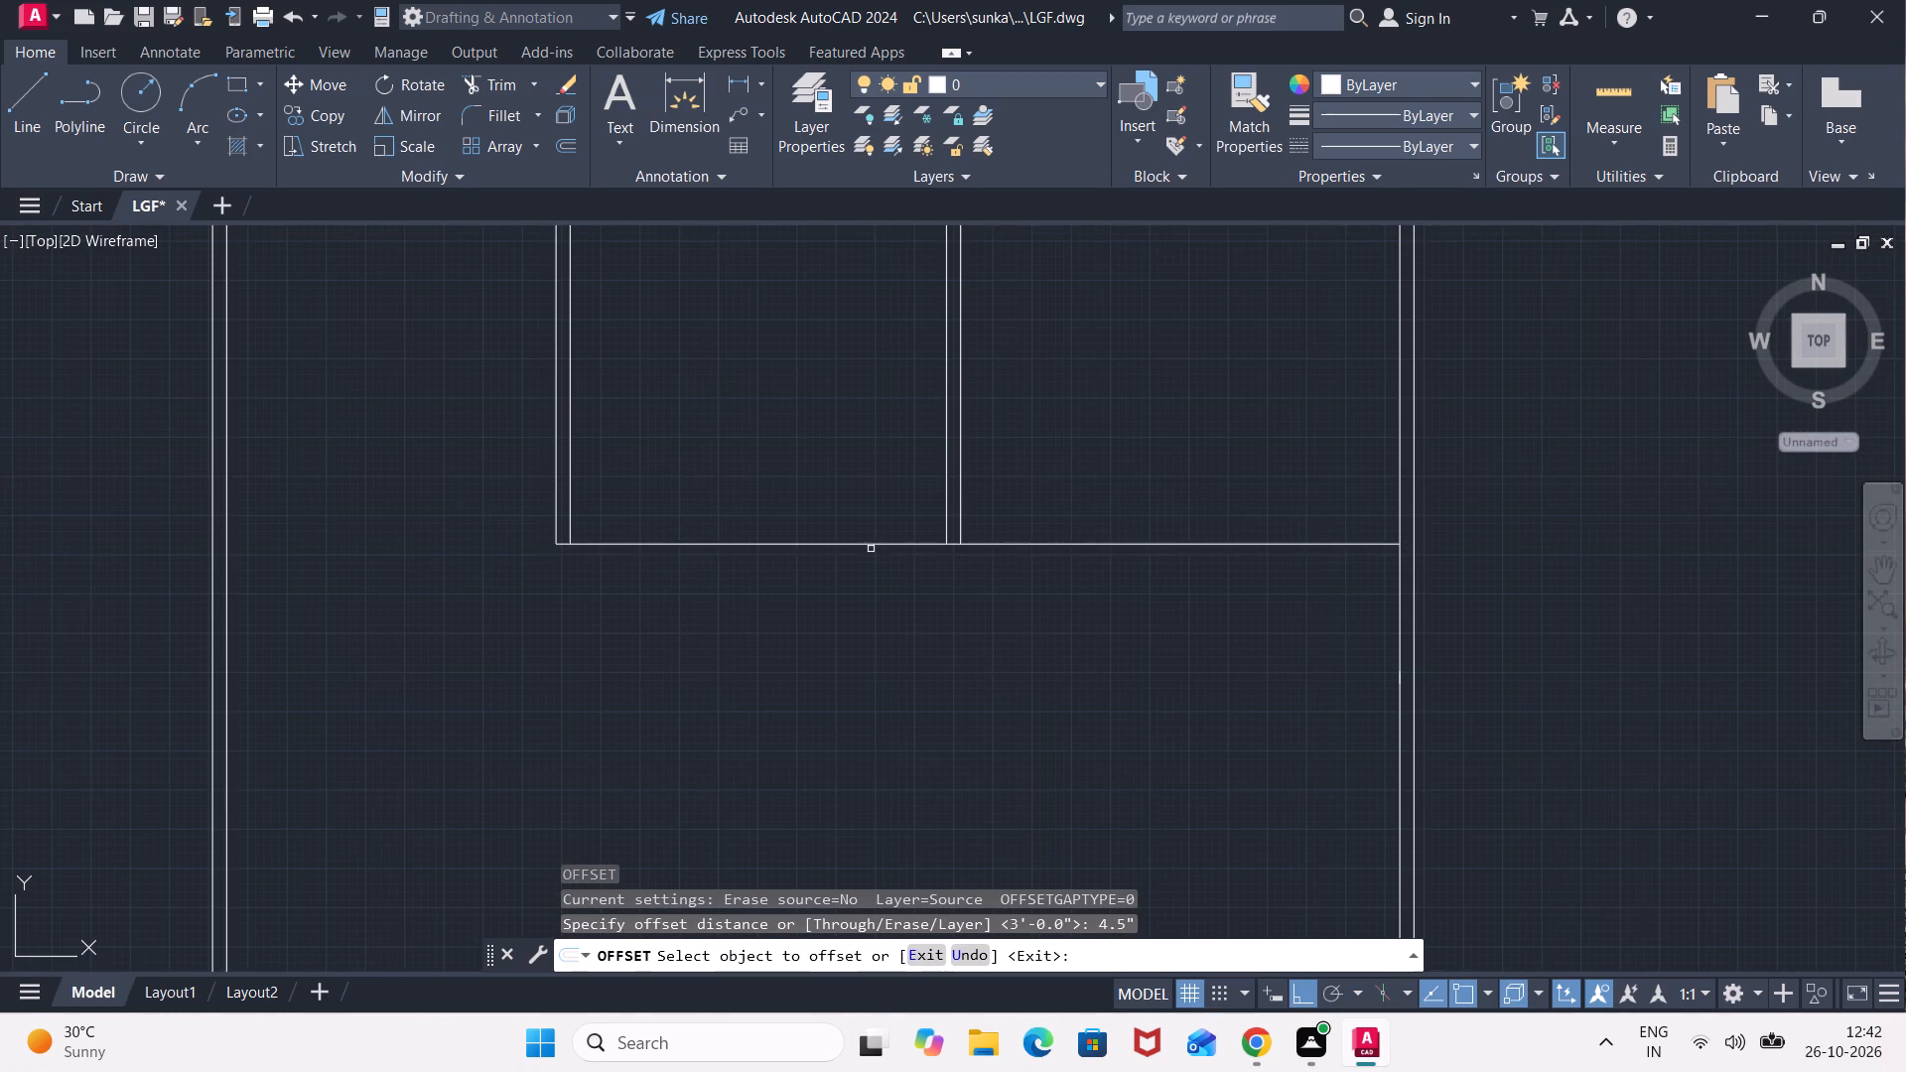
{"action": "left_click", "coordinate": [872, 545]}
{"action": "left_click", "coordinate": [877, 623]}
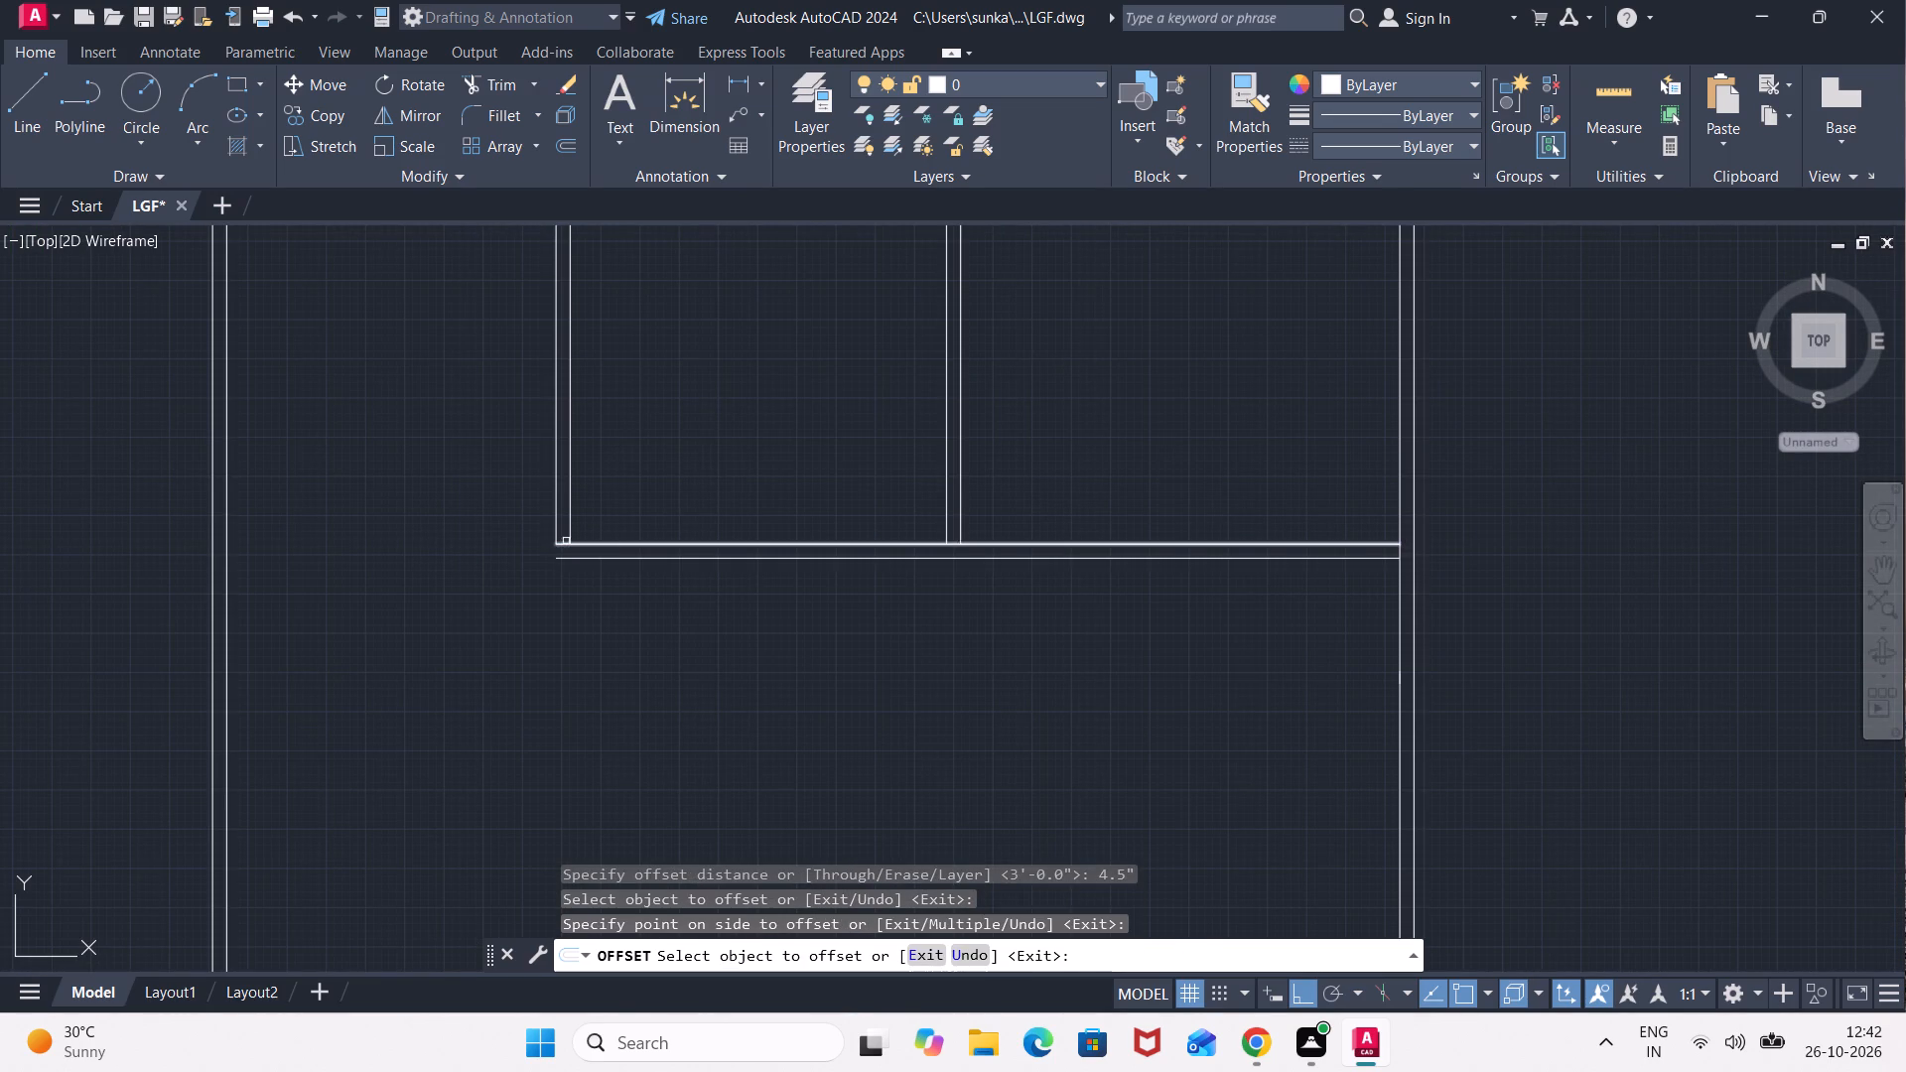
{"action": "left_click", "coordinate": [553, 538]}
{"action": "key", "text": "Escape"}
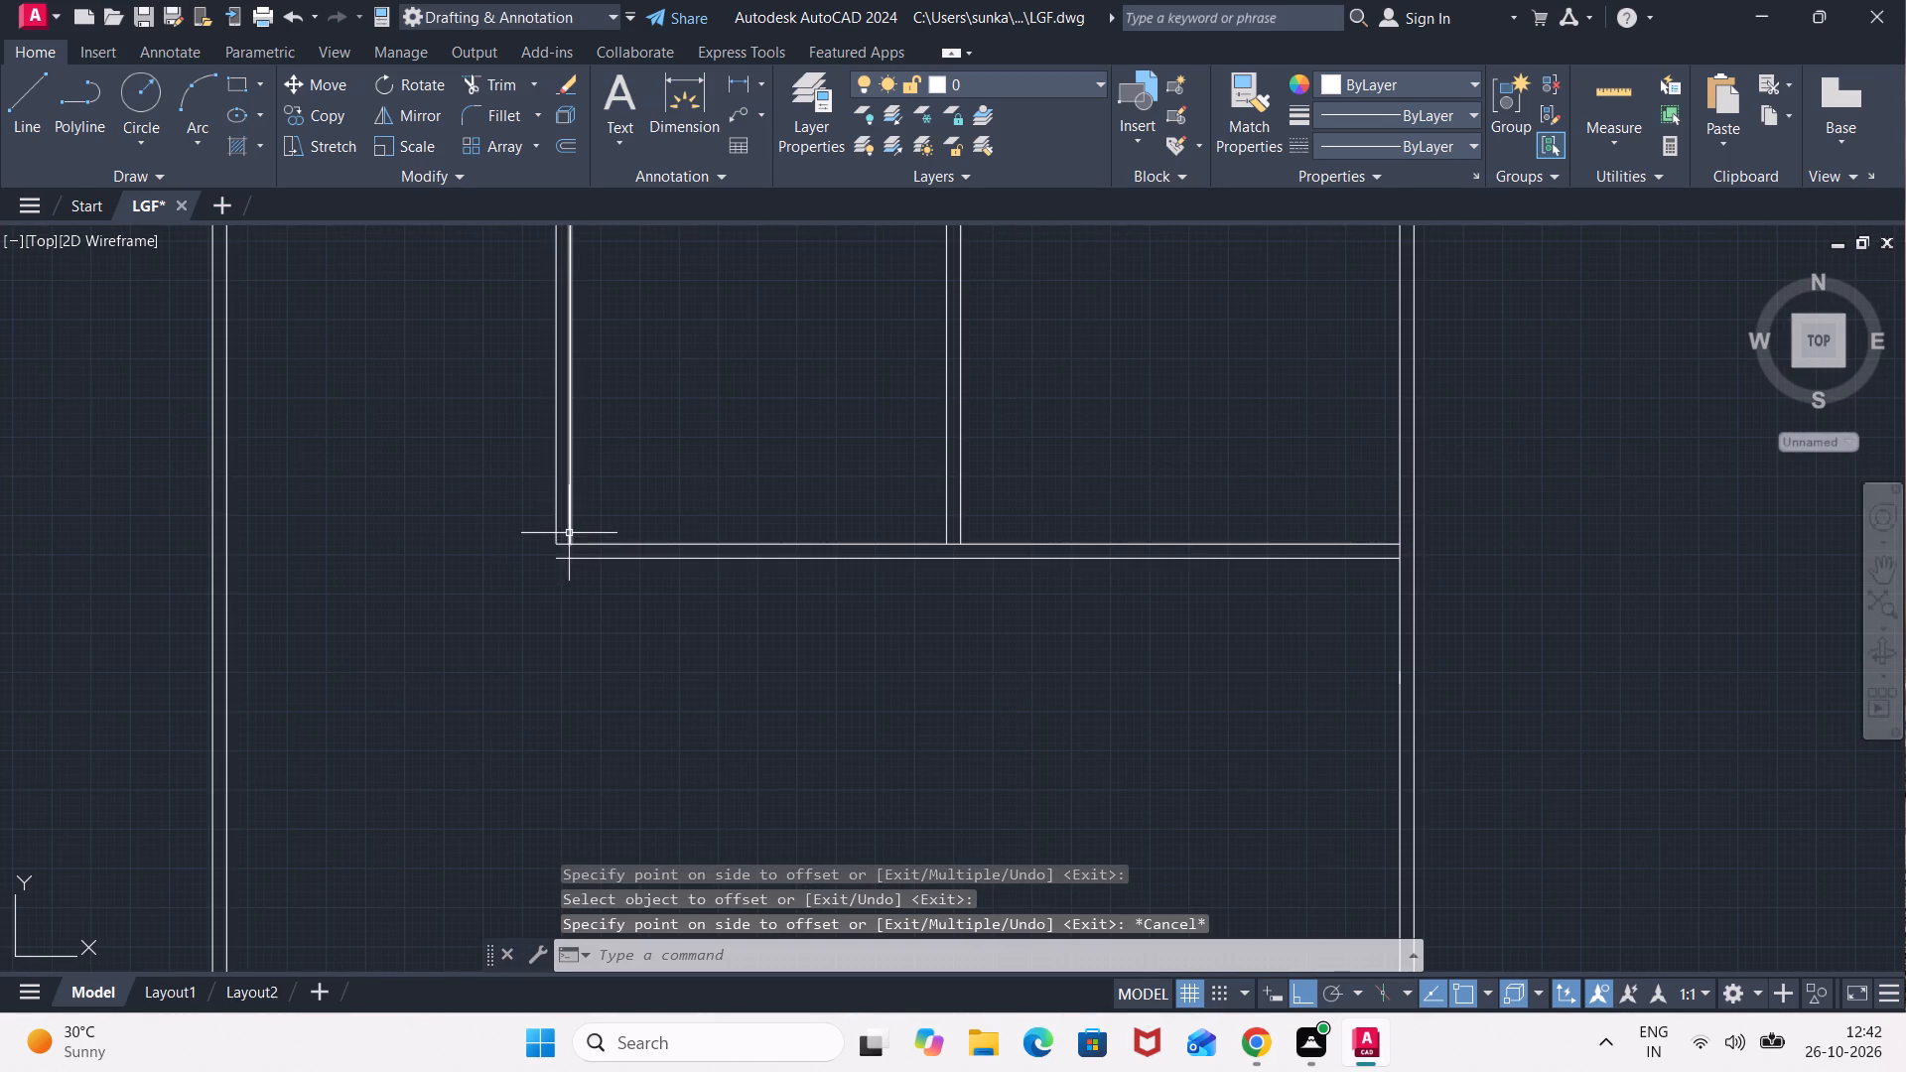
Stretch the outer line of the lower middle room's left partition down to the end of the new offset line.
{"action": "left_click", "coordinate": [556, 530]}
{"action": "left_click", "coordinate": [555, 549]}
{"action": "left_click", "coordinate": [557, 559]}
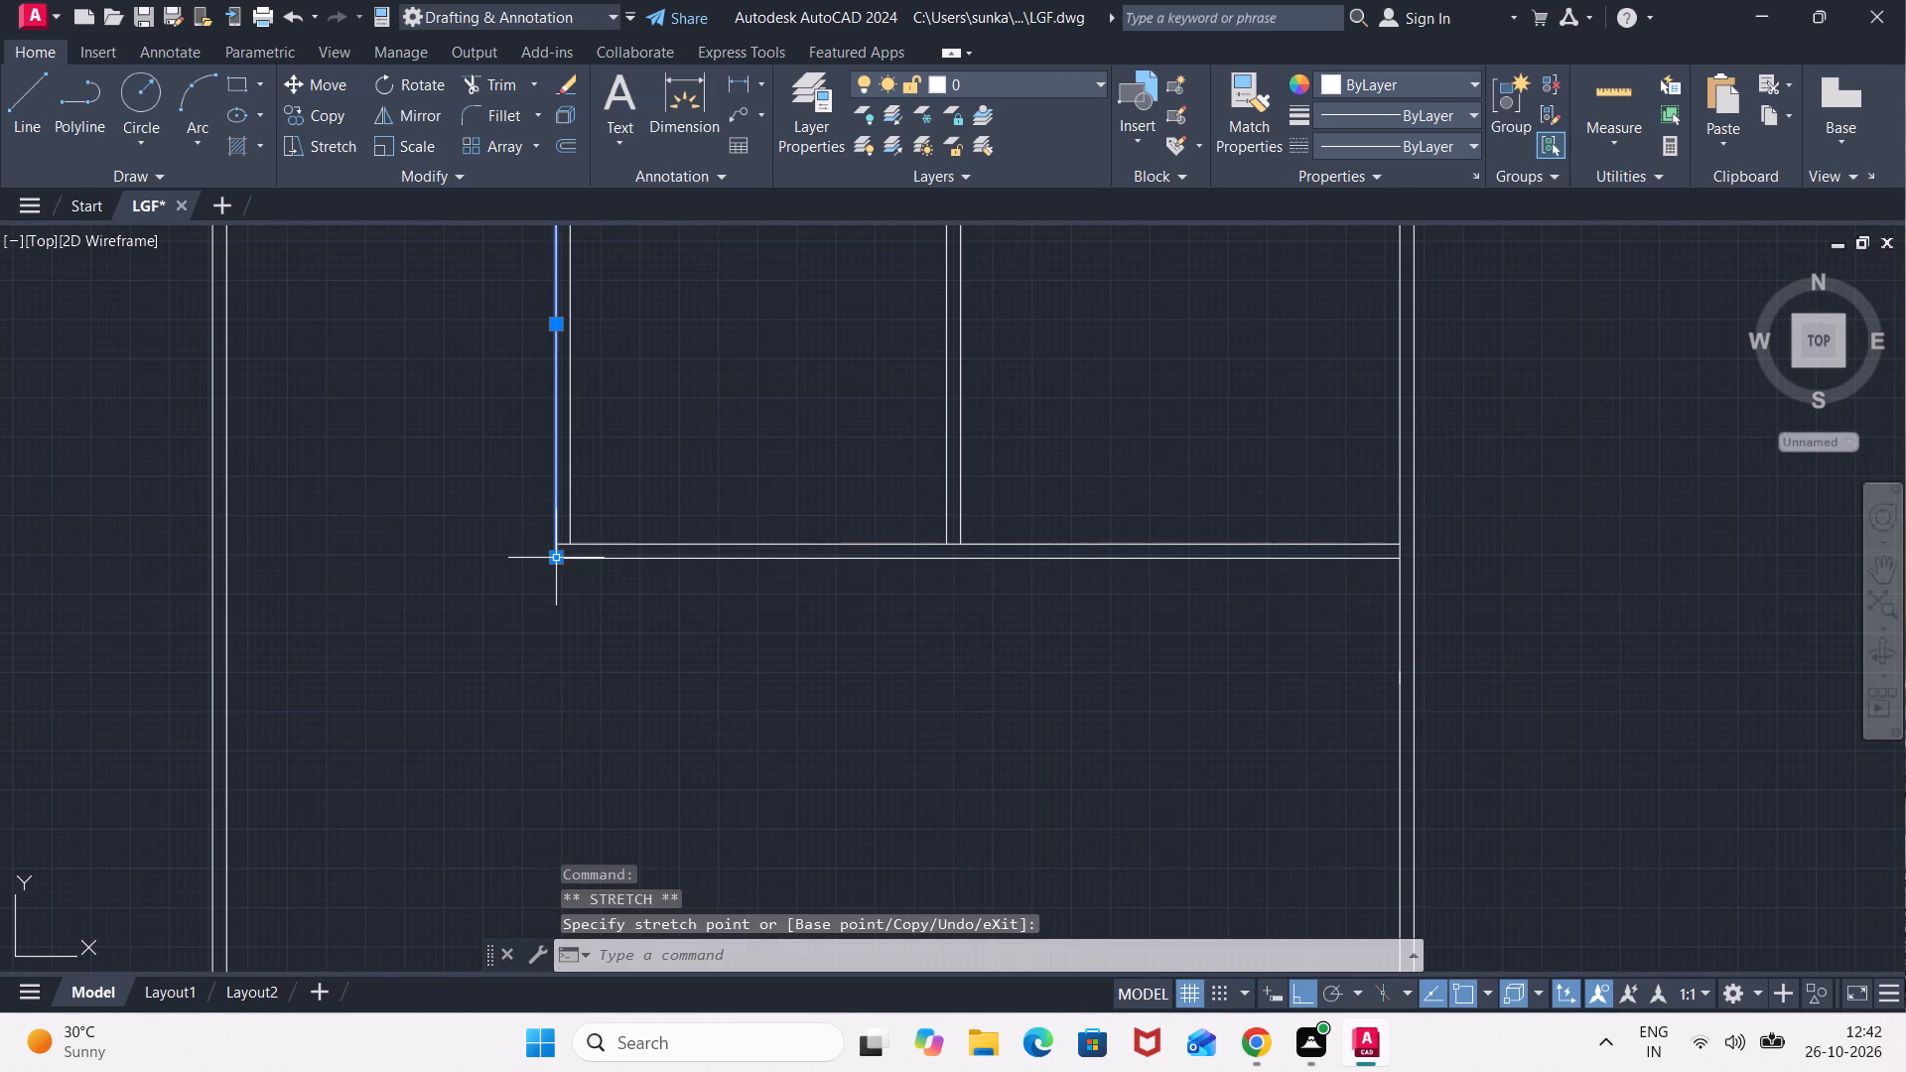
{"action": "key", "text": "Escape"}
{"action": "key", "text": "Escape"}
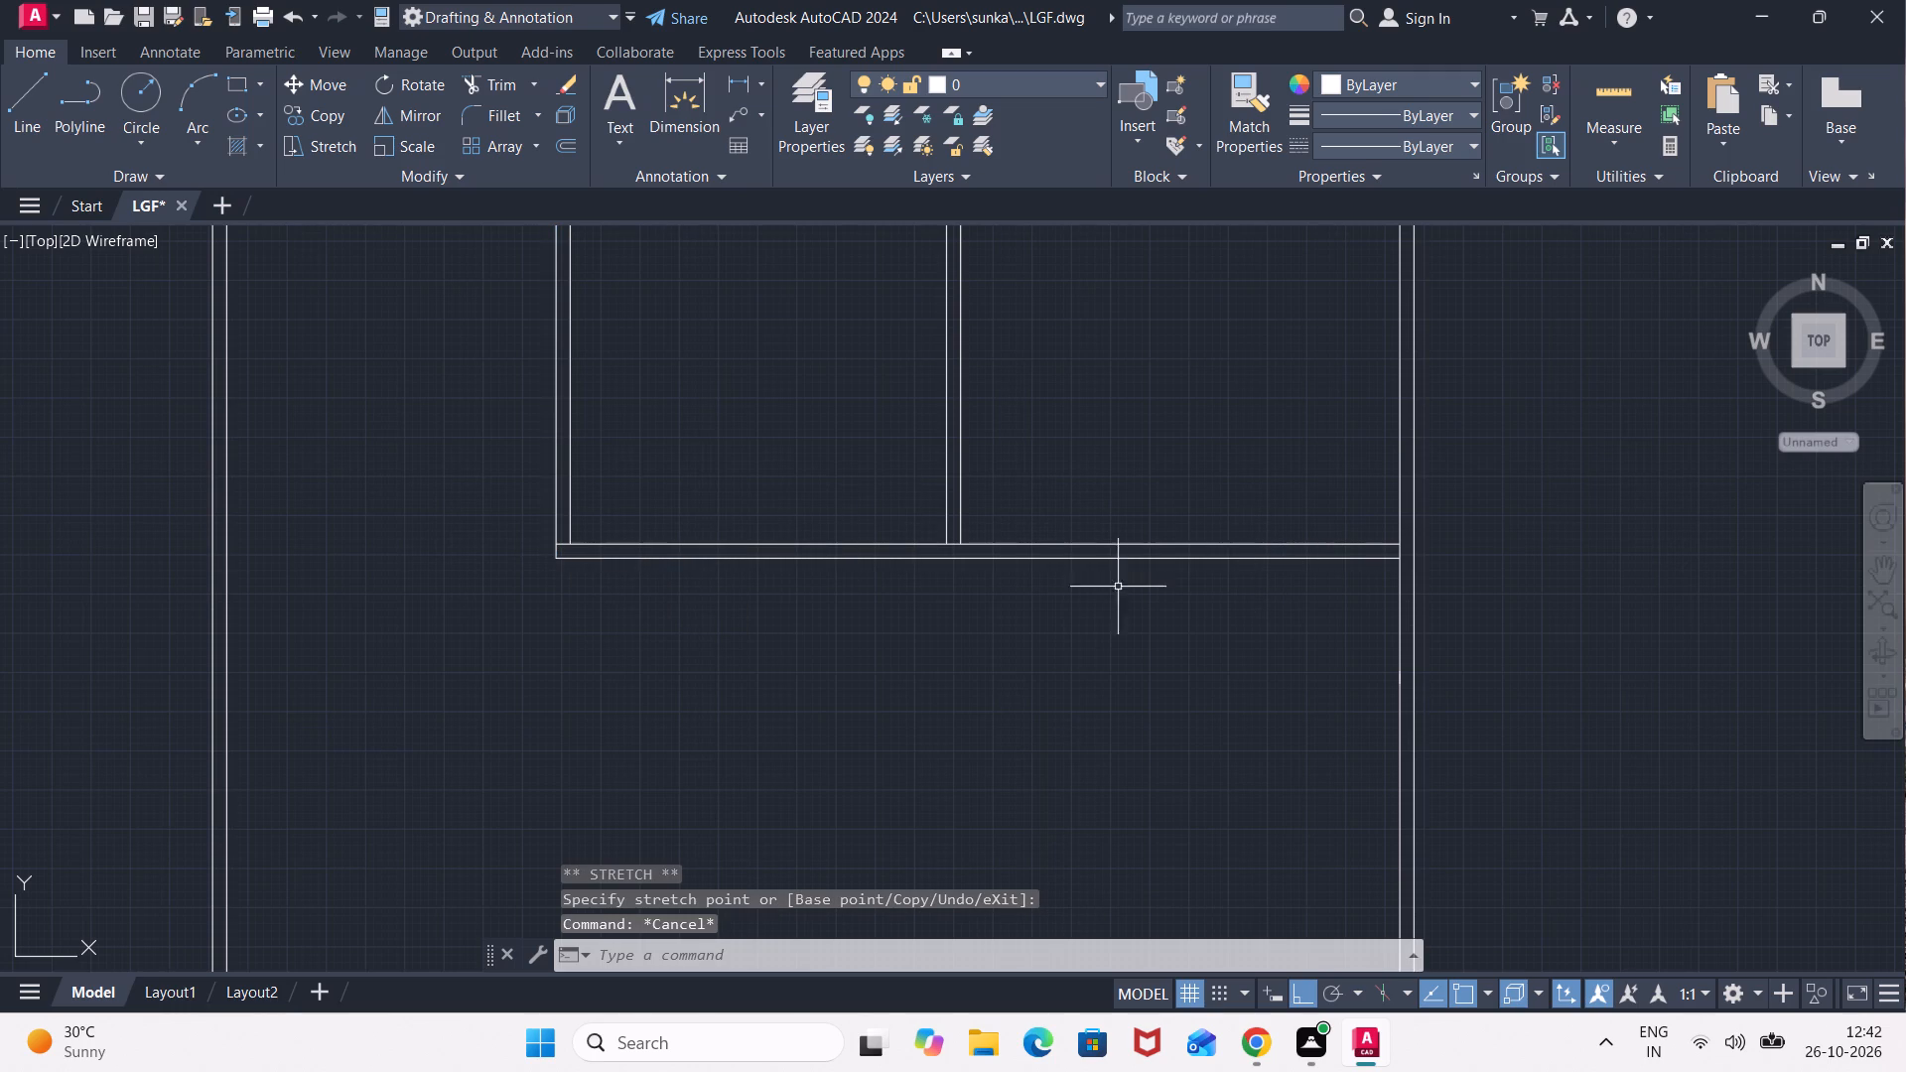
Trim the line pieces crossing the partition junctions on the lower rooms' bottom wall and the right outer wall junction above the lower right room.
{"action": "type", "text": "TR"}
{"action": "key", "text": "Return"}
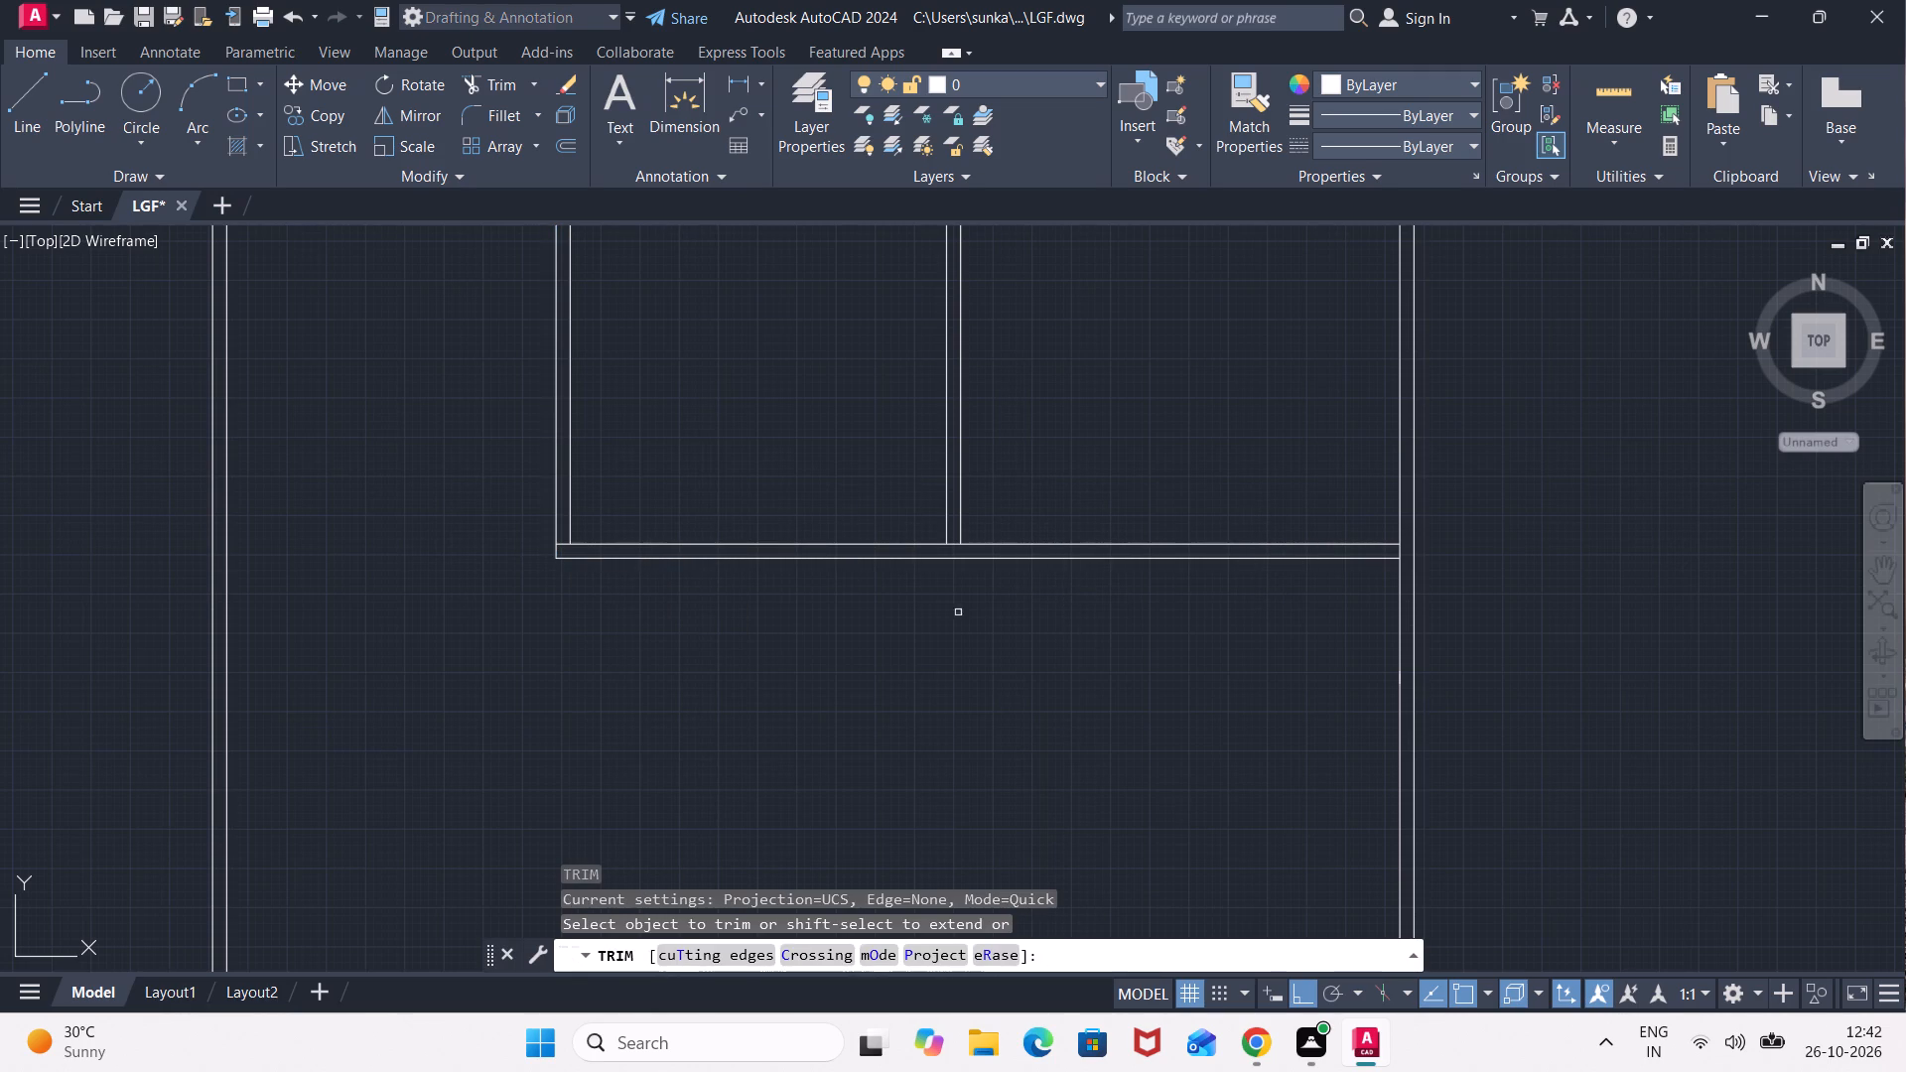
{"action": "left_click", "coordinate": [566, 545]}
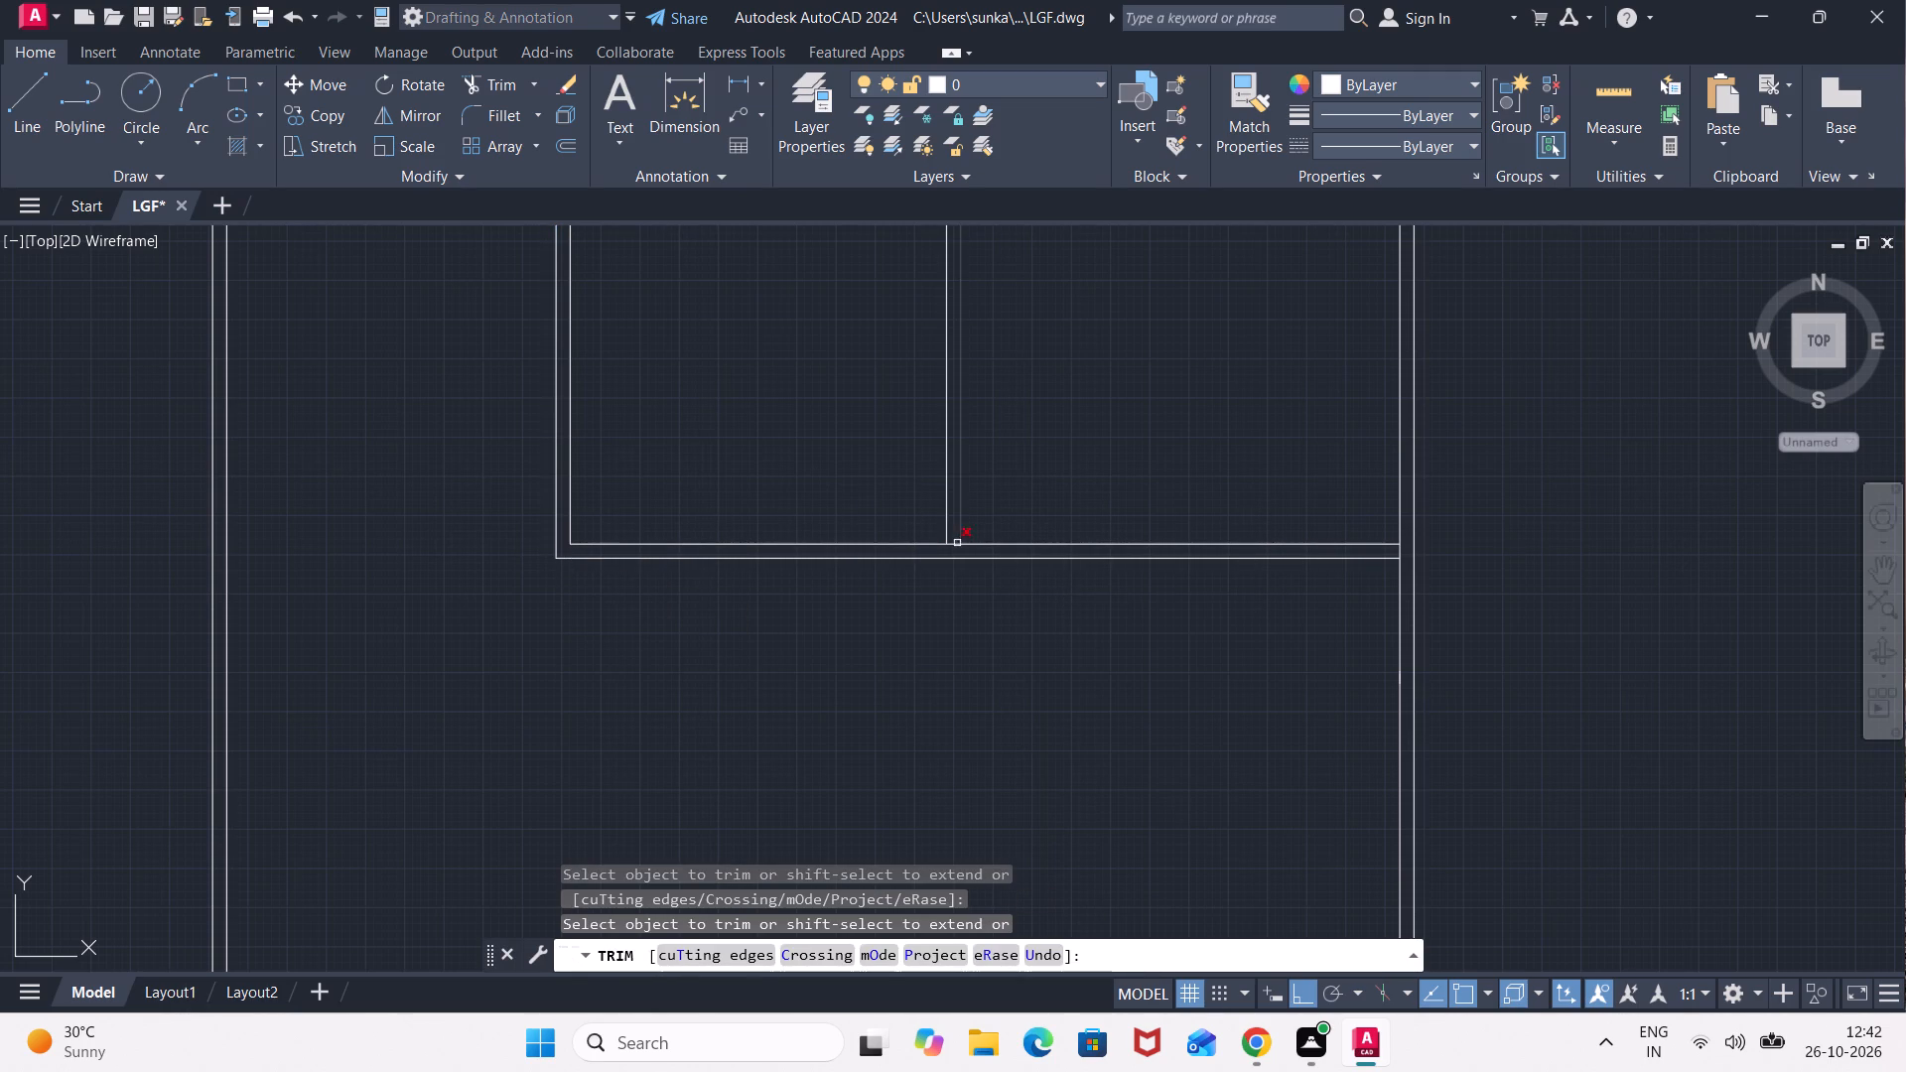
{"action": "left_click", "coordinate": [955, 545]}
{"action": "scroll", "coordinate": [1089, 588], "scroll_direction": "down", "scroll_amount": 2}
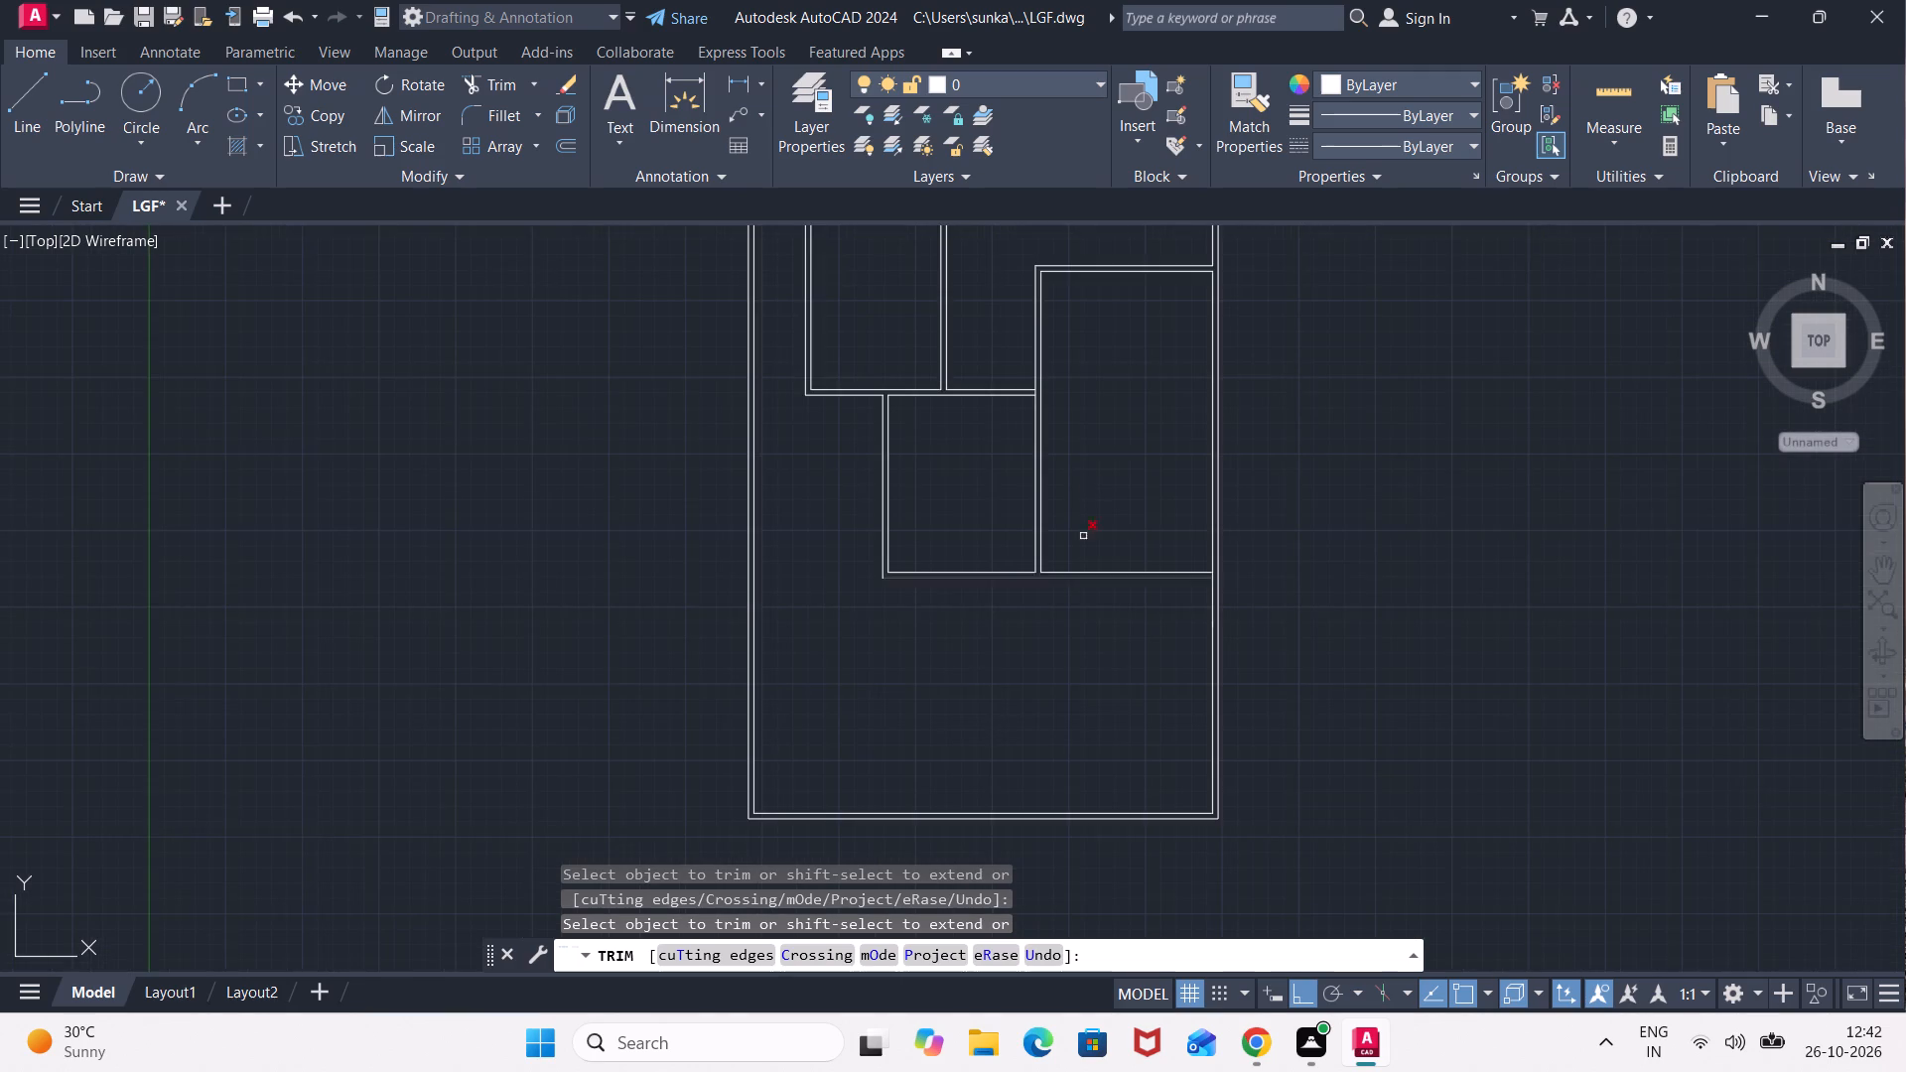
{"action": "middle_click_drag", "start_coordinate": [1082, 454], "coordinate": [1066, 553]}
{"action": "scroll", "coordinate": [1021, 485], "scroll_direction": "up", "scroll_amount": 4}
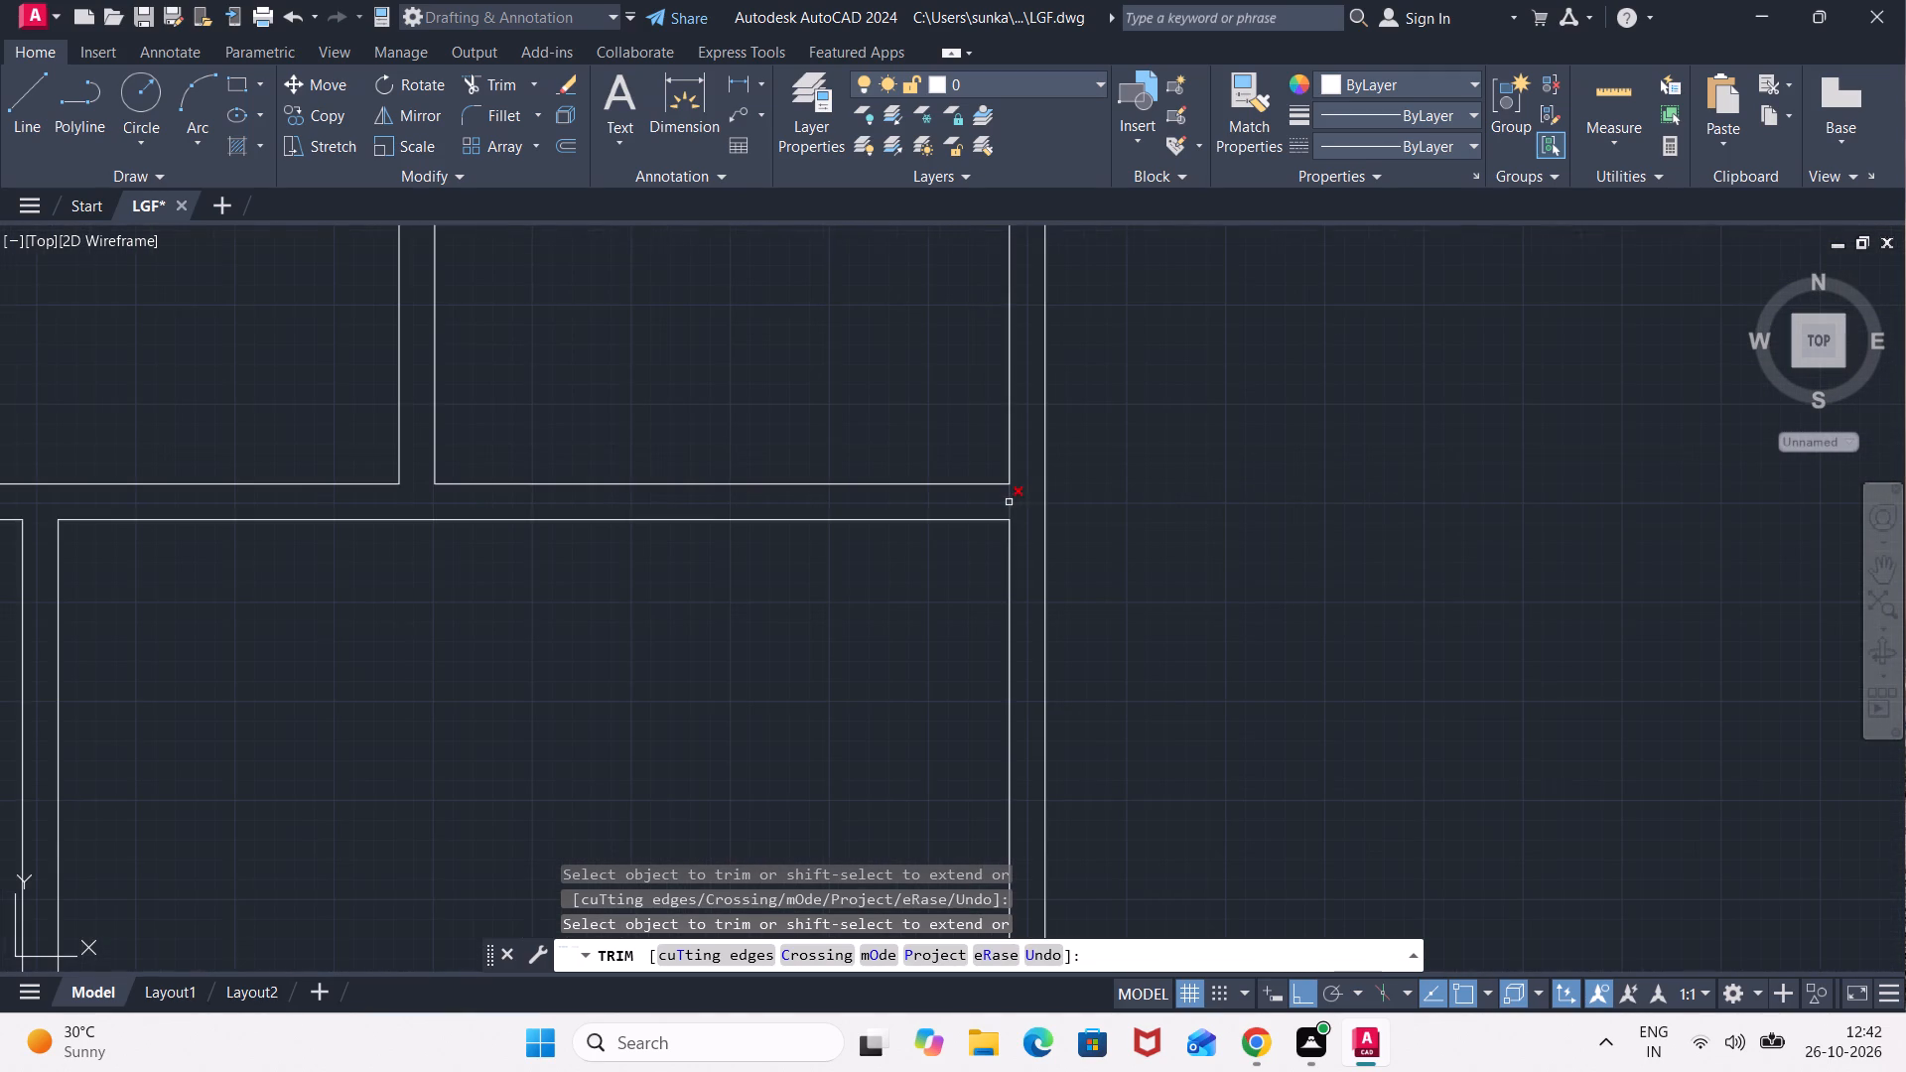
{"action": "left_click", "coordinate": [1009, 503]}
Trim the leftover line pieces at the lower corner and top wall junction of the small room midway down the plan.
{"action": "scroll", "coordinate": [962, 519], "scroll_direction": "down", "scroll_amount": 2}
{"action": "scroll", "coordinate": [767, 612], "scroll_direction": "down", "scroll_amount": 2}
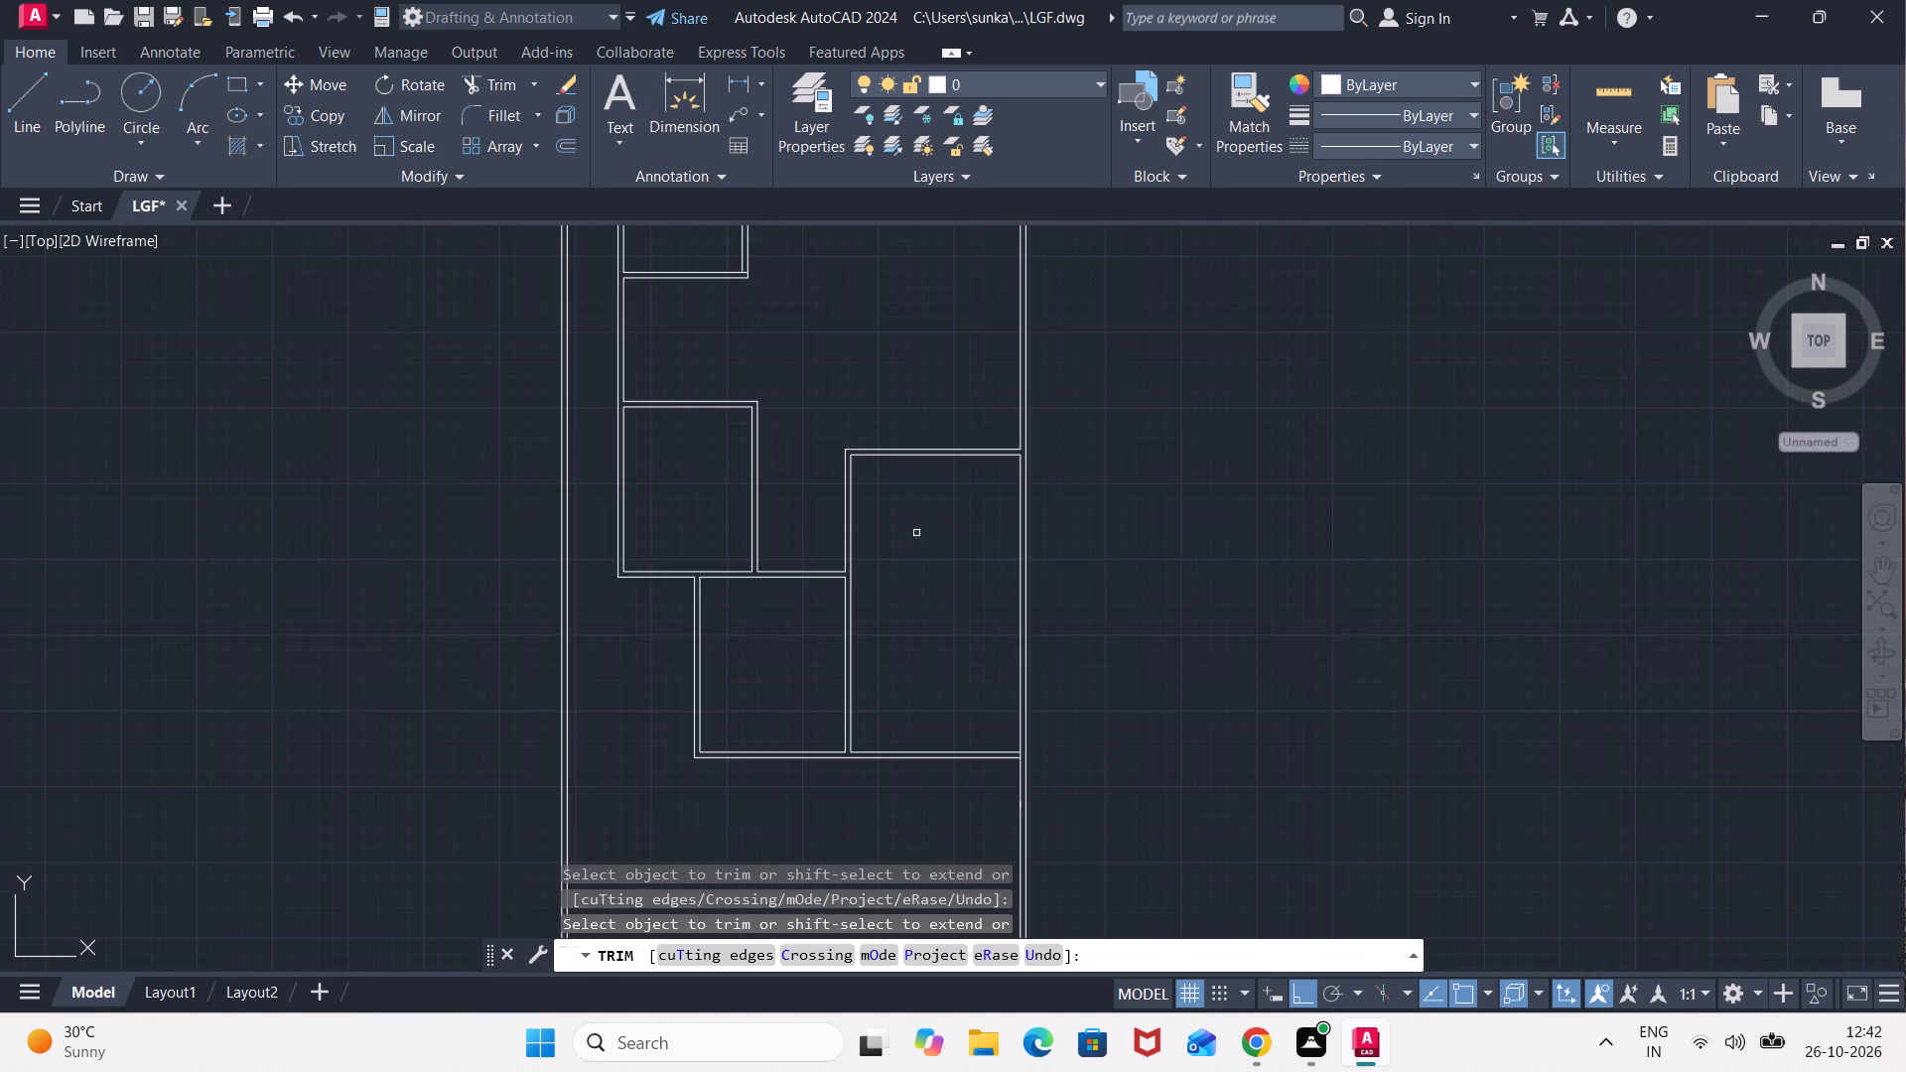
{"action": "middle_click_drag", "start_coordinate": [918, 528], "coordinate": [897, 619]}
{"action": "middle_click_drag", "start_coordinate": [912, 473], "coordinate": [890, 595]}
{"action": "scroll", "coordinate": [814, 576], "scroll_direction": "up", "scroll_amount": 1}
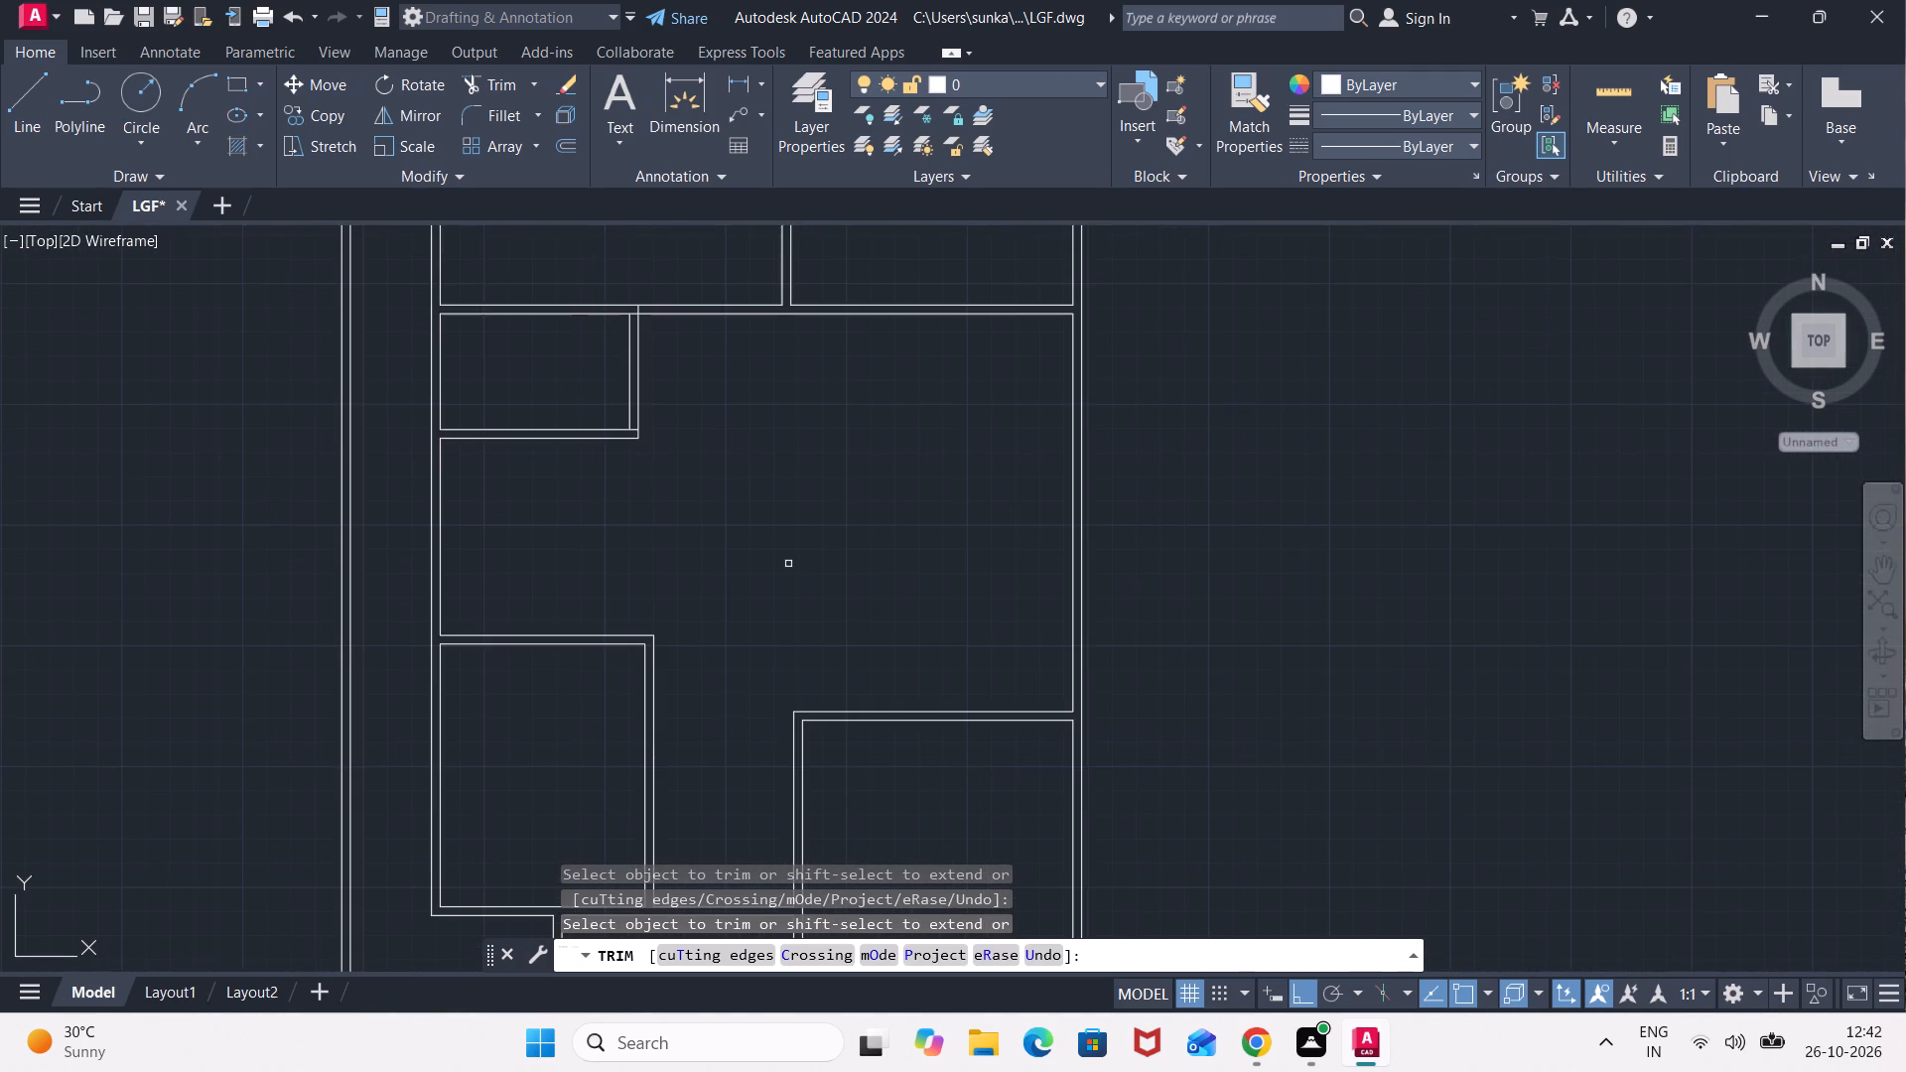
{"action": "scroll", "coordinate": [694, 522], "scroll_direction": "up", "scroll_amount": 2}
{"action": "middle_click_drag", "start_coordinate": [692, 522], "coordinate": [749, 785]}
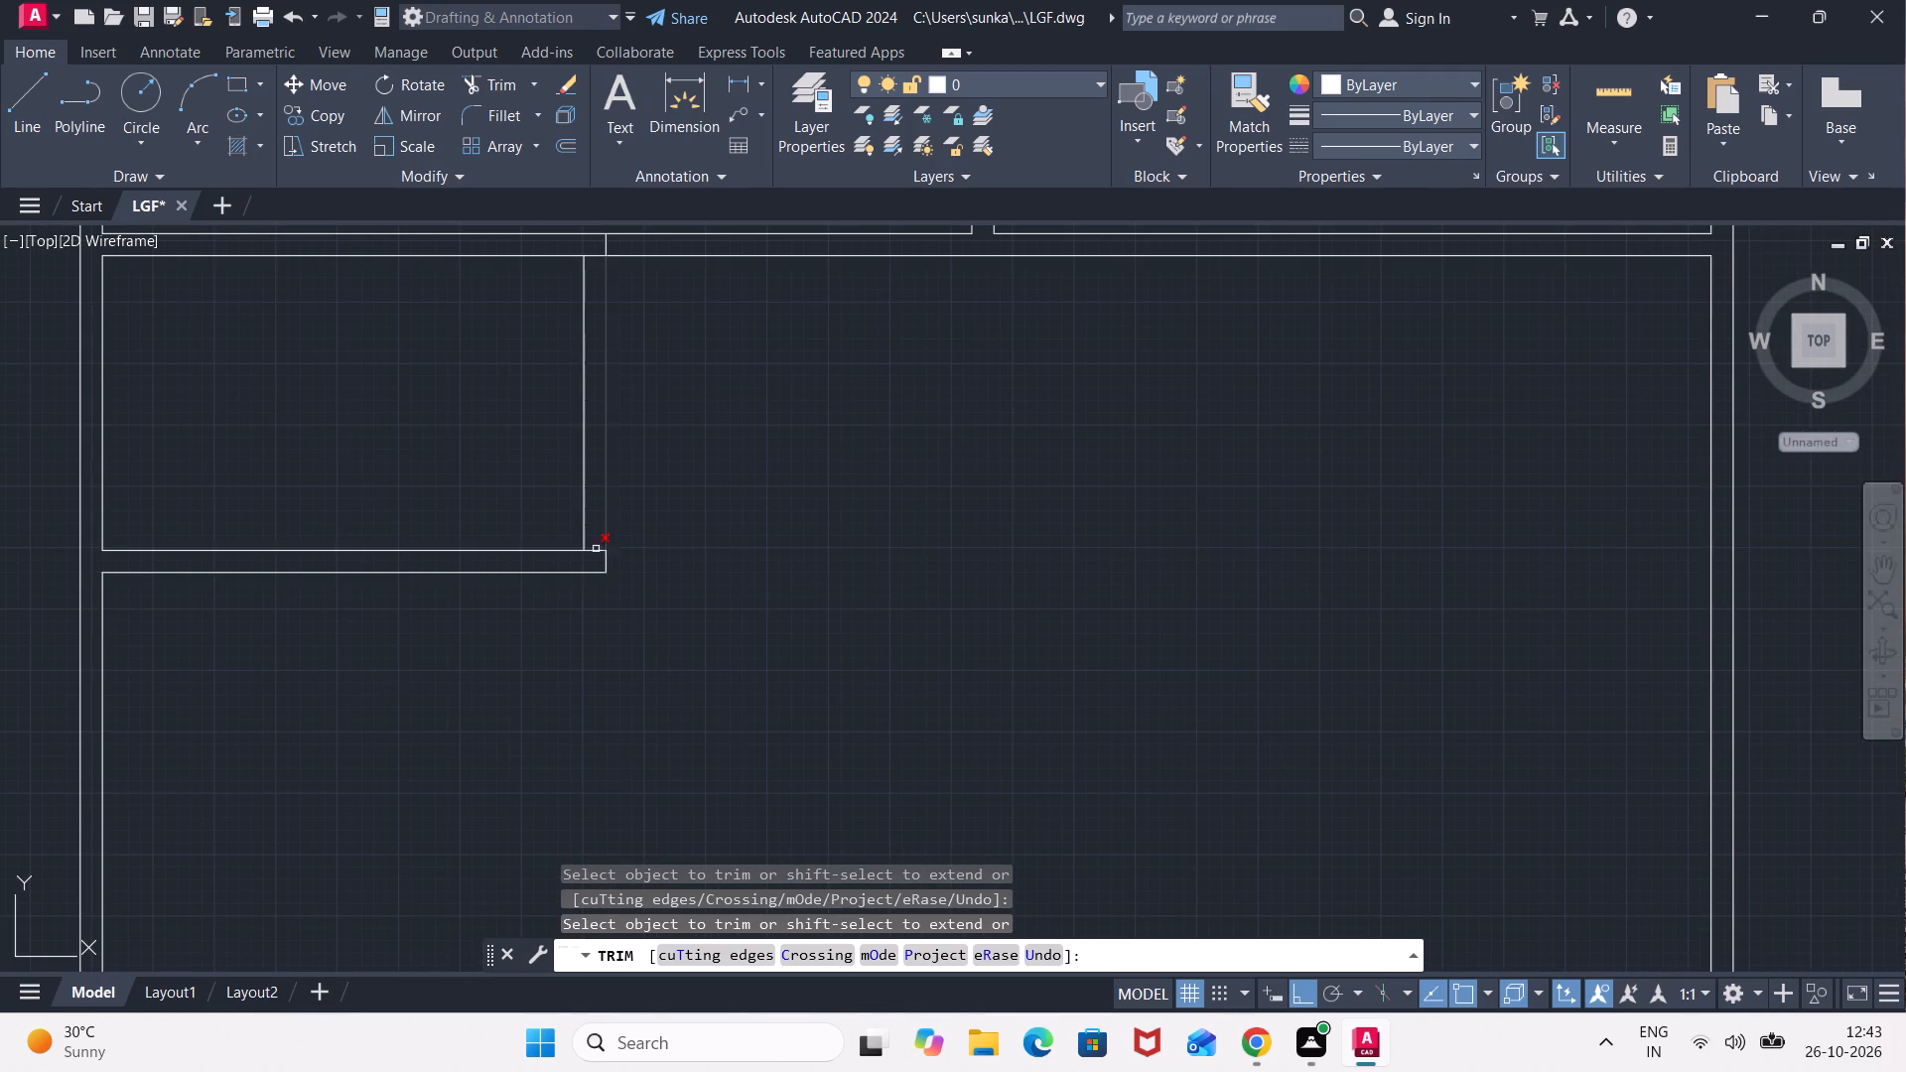
{"action": "left_click", "coordinate": [591, 549]}
{"action": "middle_click_drag", "start_coordinate": [764, 415], "coordinate": [848, 683]}
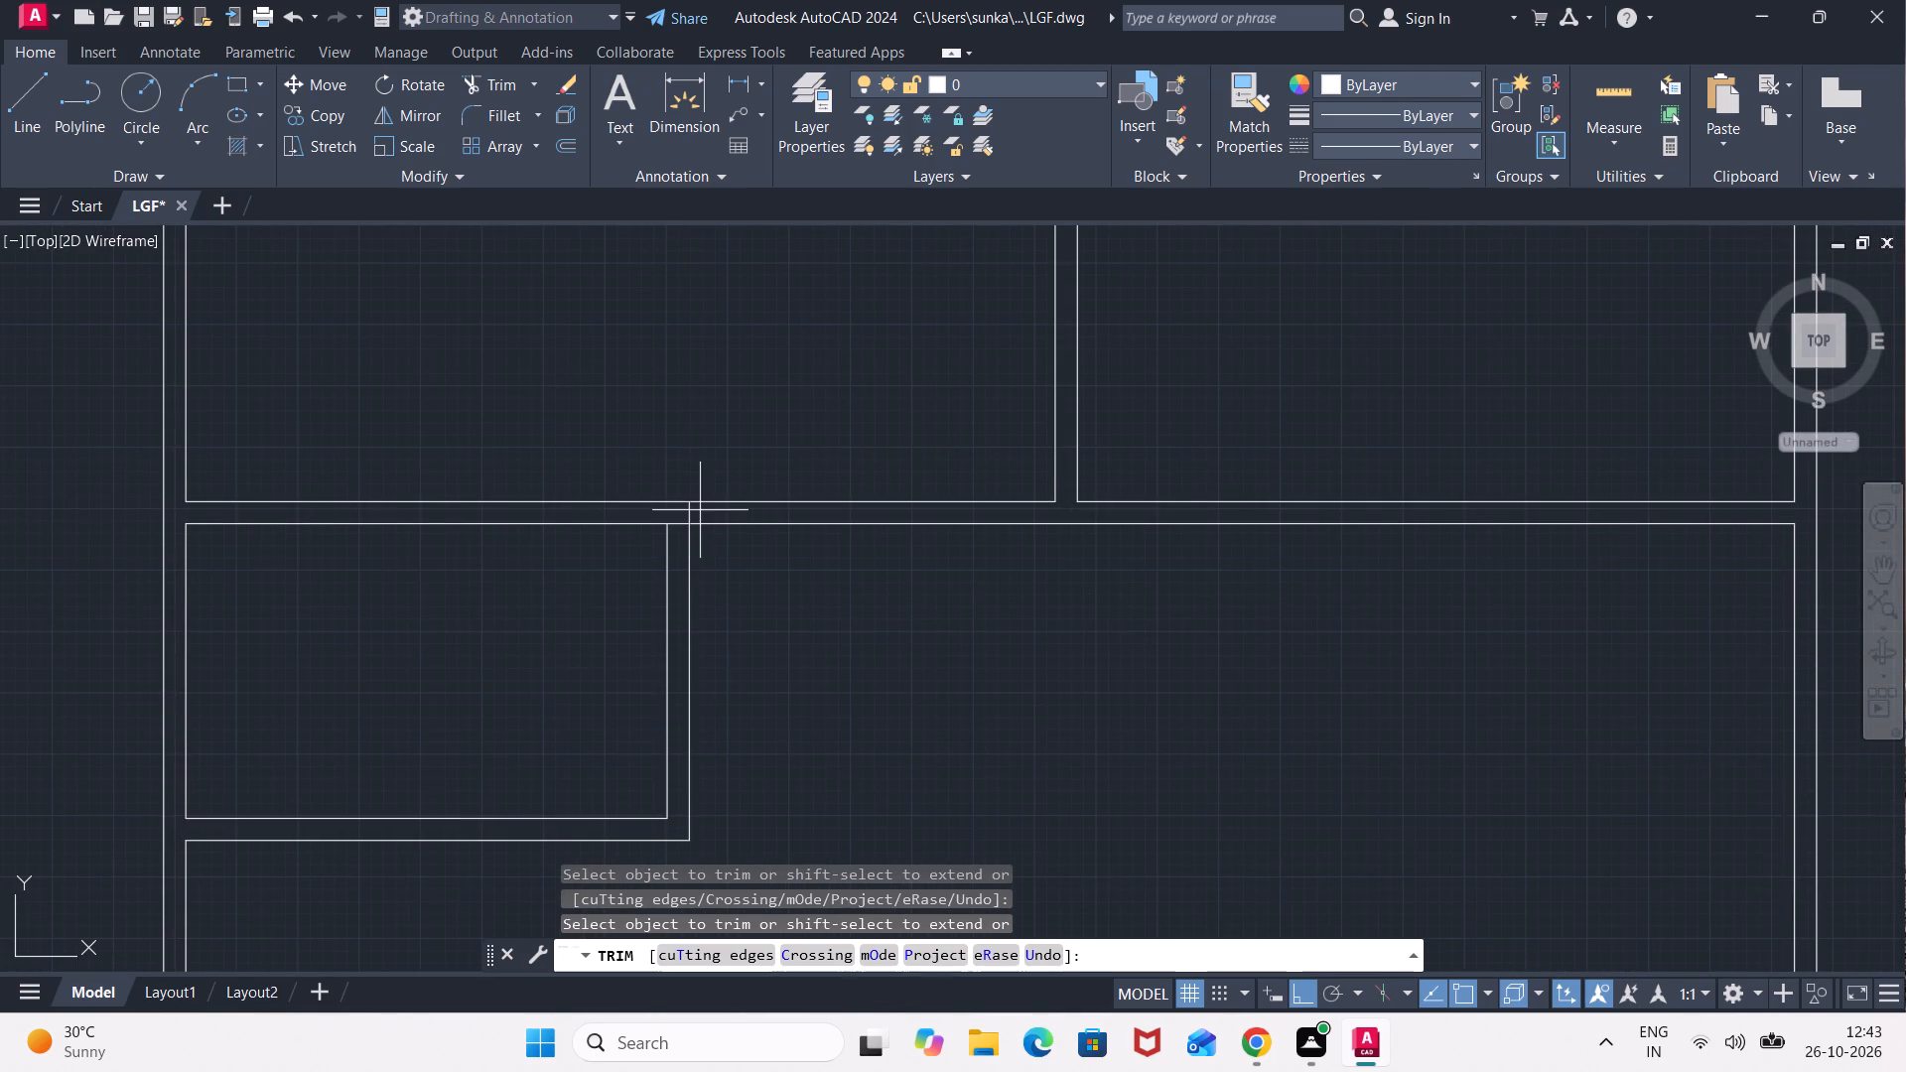
{"action": "left_click", "coordinate": [700, 510]}
{"action": "left_click", "coordinate": [676, 509]}
{"action": "left_click", "coordinate": [681, 515]}
{"action": "left_click", "coordinate": [681, 540]}
Examine the wall junctions of the upper rooms and the whole plan for leftover line pieces.
{"action": "scroll", "coordinate": [1004, 645], "scroll_direction": "down", "scroll_amount": 3}
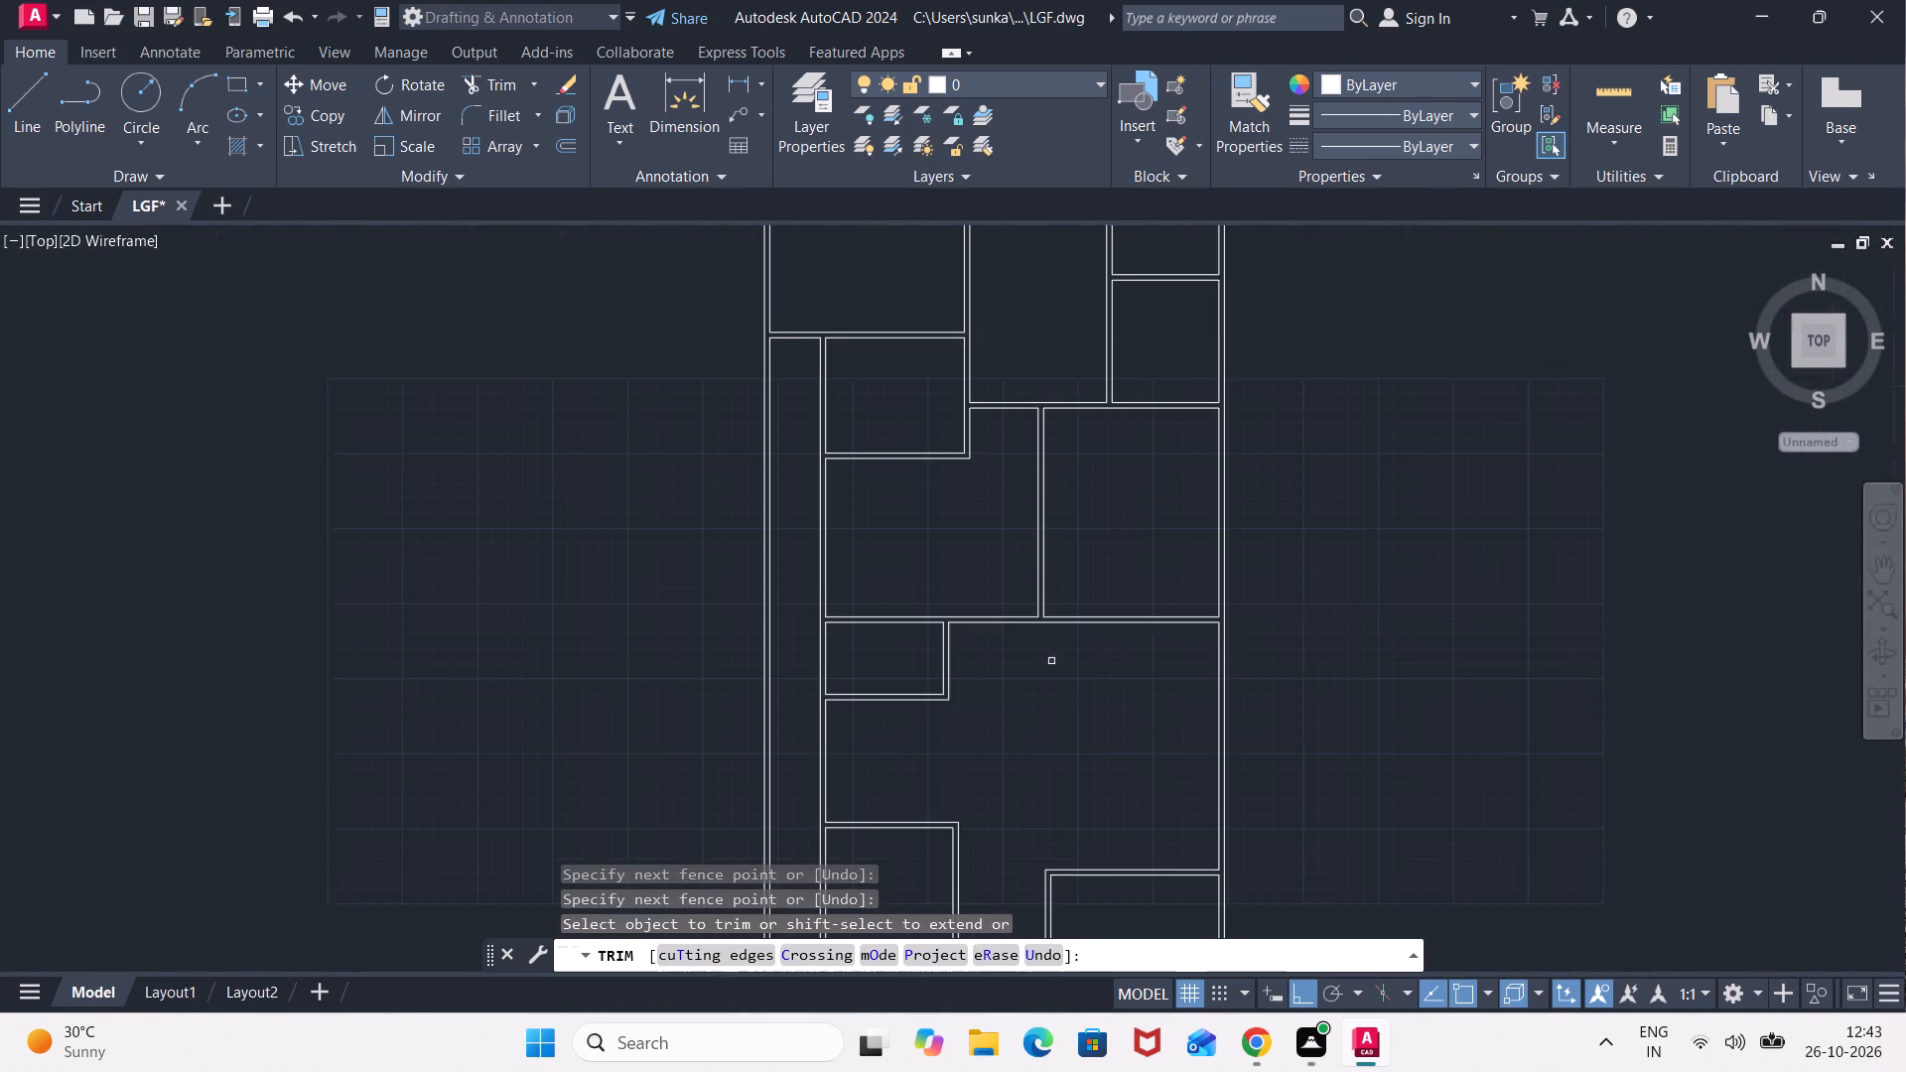
{"action": "middle_click_drag", "start_coordinate": [1107, 682], "coordinate": [1043, 737]}
{"action": "scroll", "coordinate": [1003, 486], "scroll_direction": "up", "scroll_amount": 1}
{"action": "middle_click_drag", "start_coordinate": [1003, 485], "coordinate": [1003, 521]}
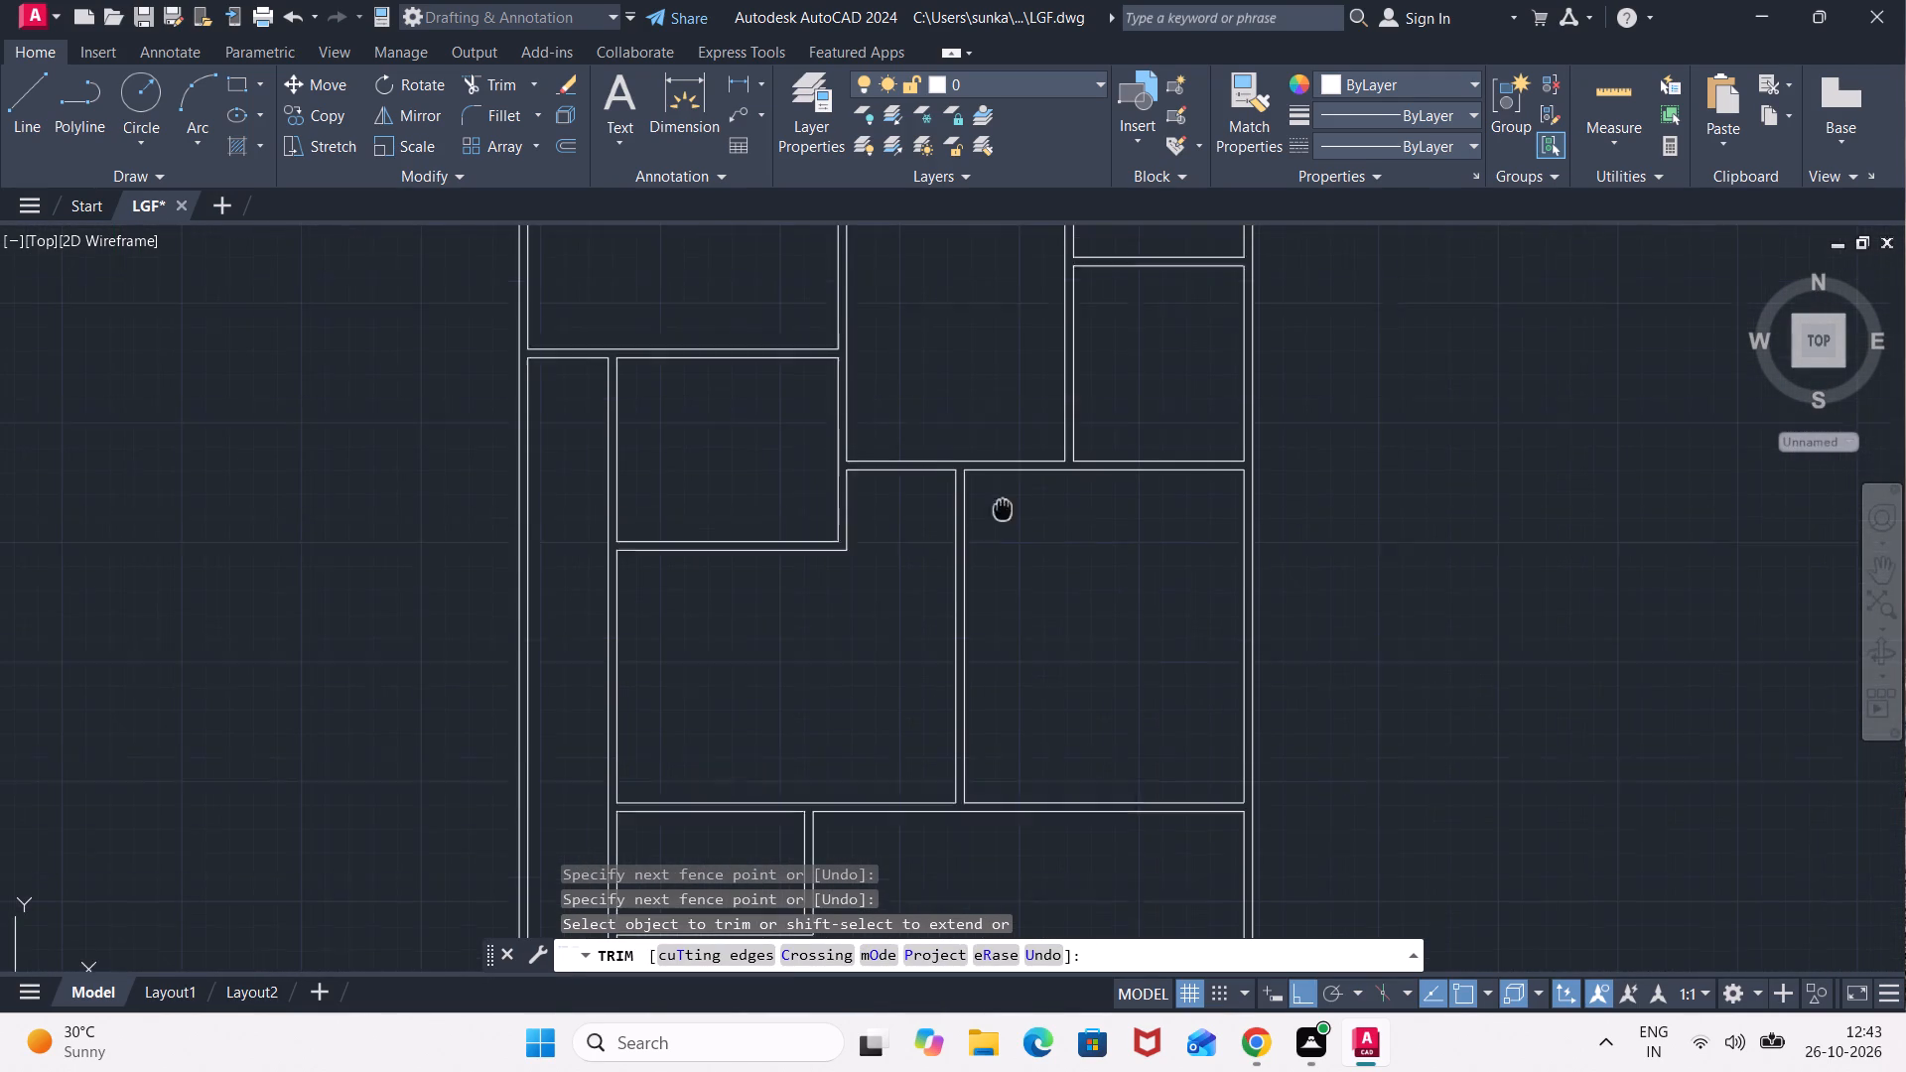
{"action": "middle_click_drag", "start_coordinate": [1003, 521], "coordinate": [1028, 680]}
{"action": "scroll", "coordinate": [1029, 680], "scroll_direction": "down", "scroll_amount": 1}
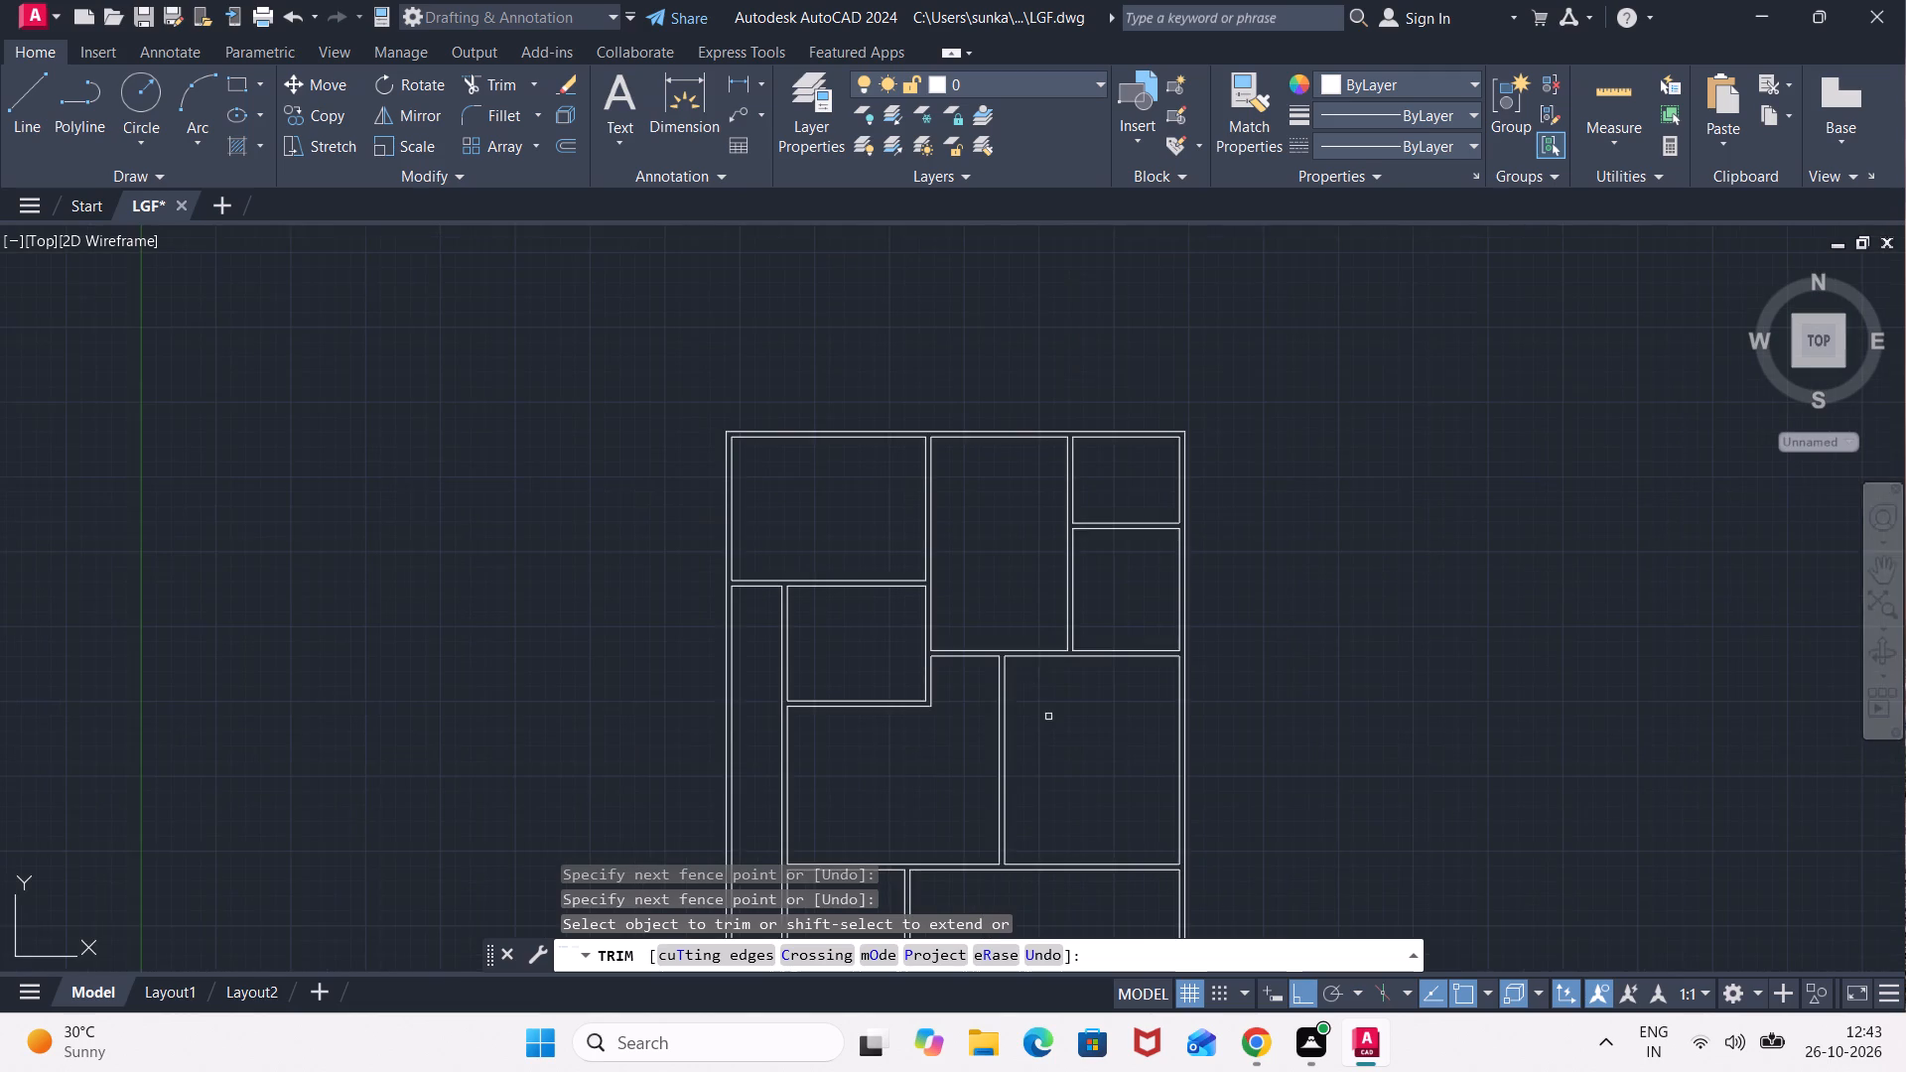
{"action": "middle_click_drag", "start_coordinate": [1066, 736], "coordinate": [1063, 578]}
{"action": "key", "text": "Escape"}
{"action": "scroll", "coordinate": [1065, 593], "scroll_direction": "down", "scroll_amount": 1}
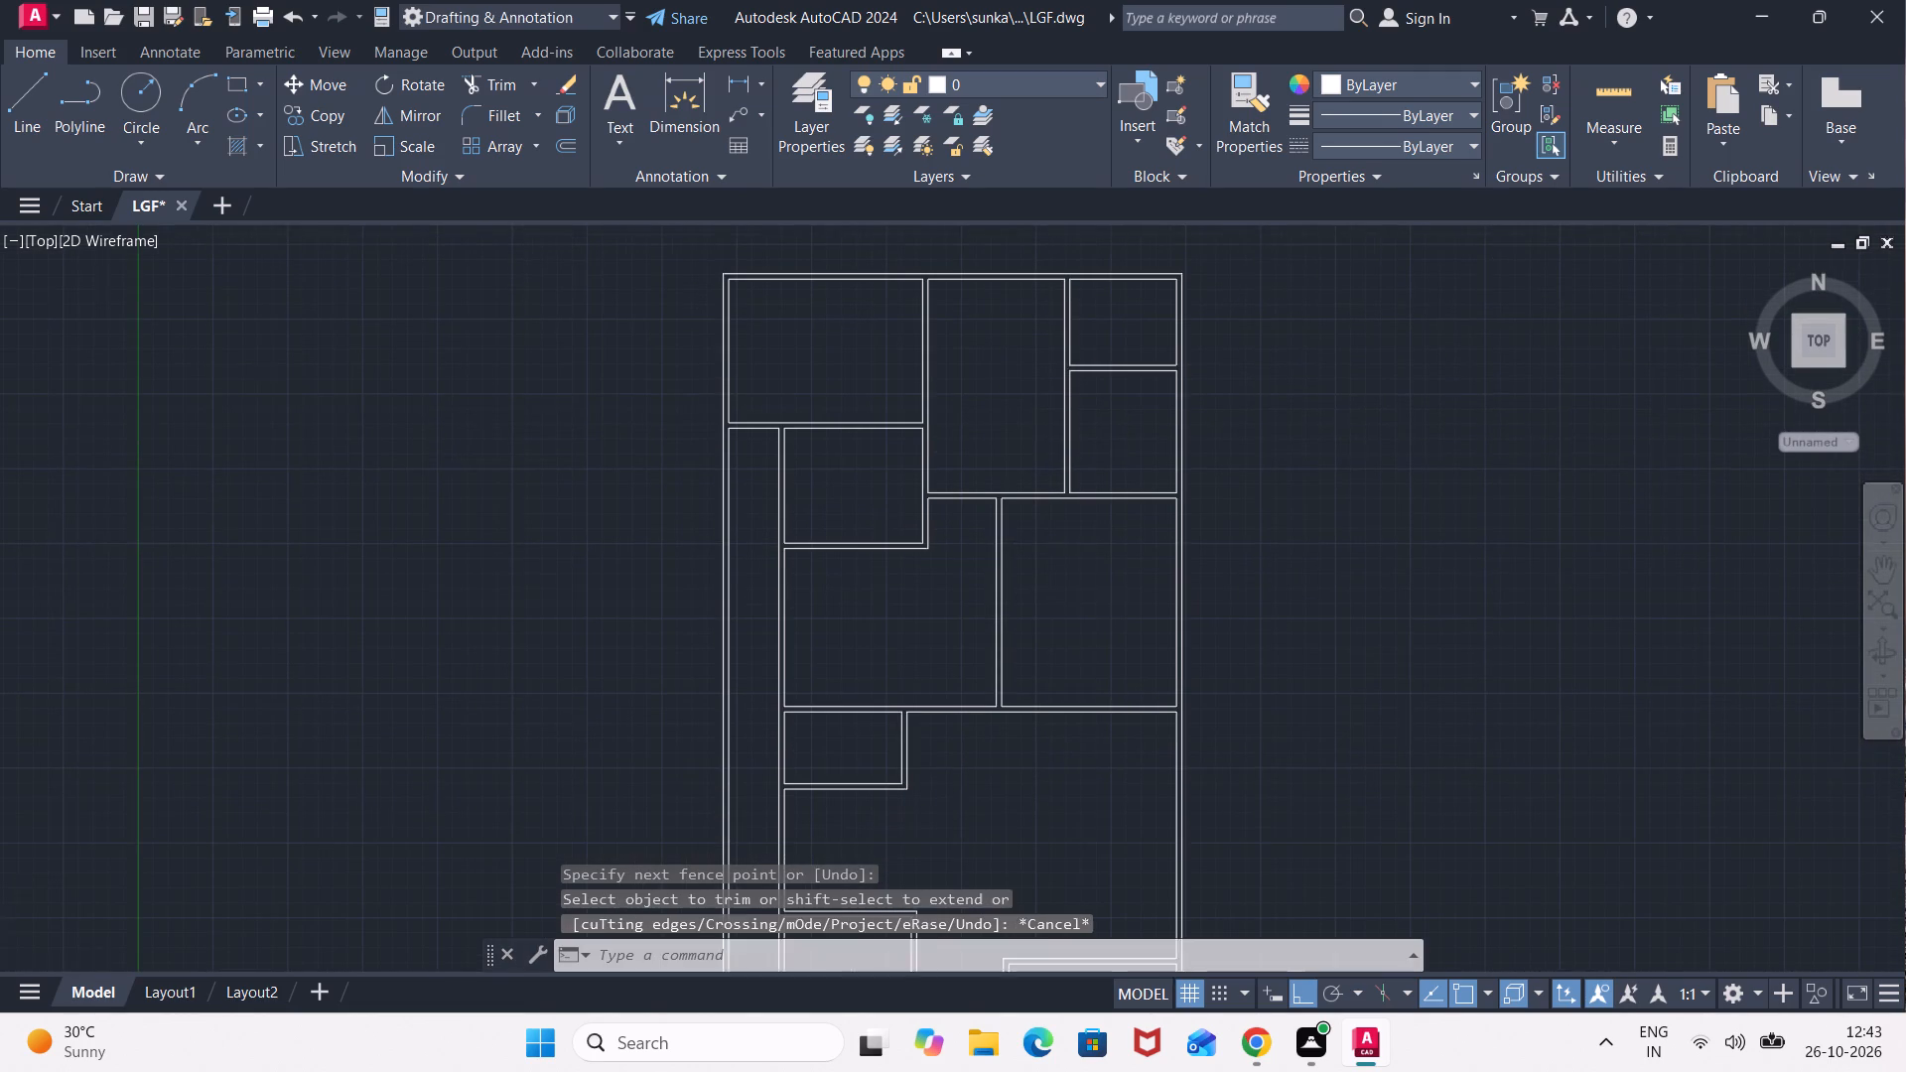
{"action": "scroll", "coordinate": [1065, 593], "scroll_direction": "down", "scroll_amount": 1}
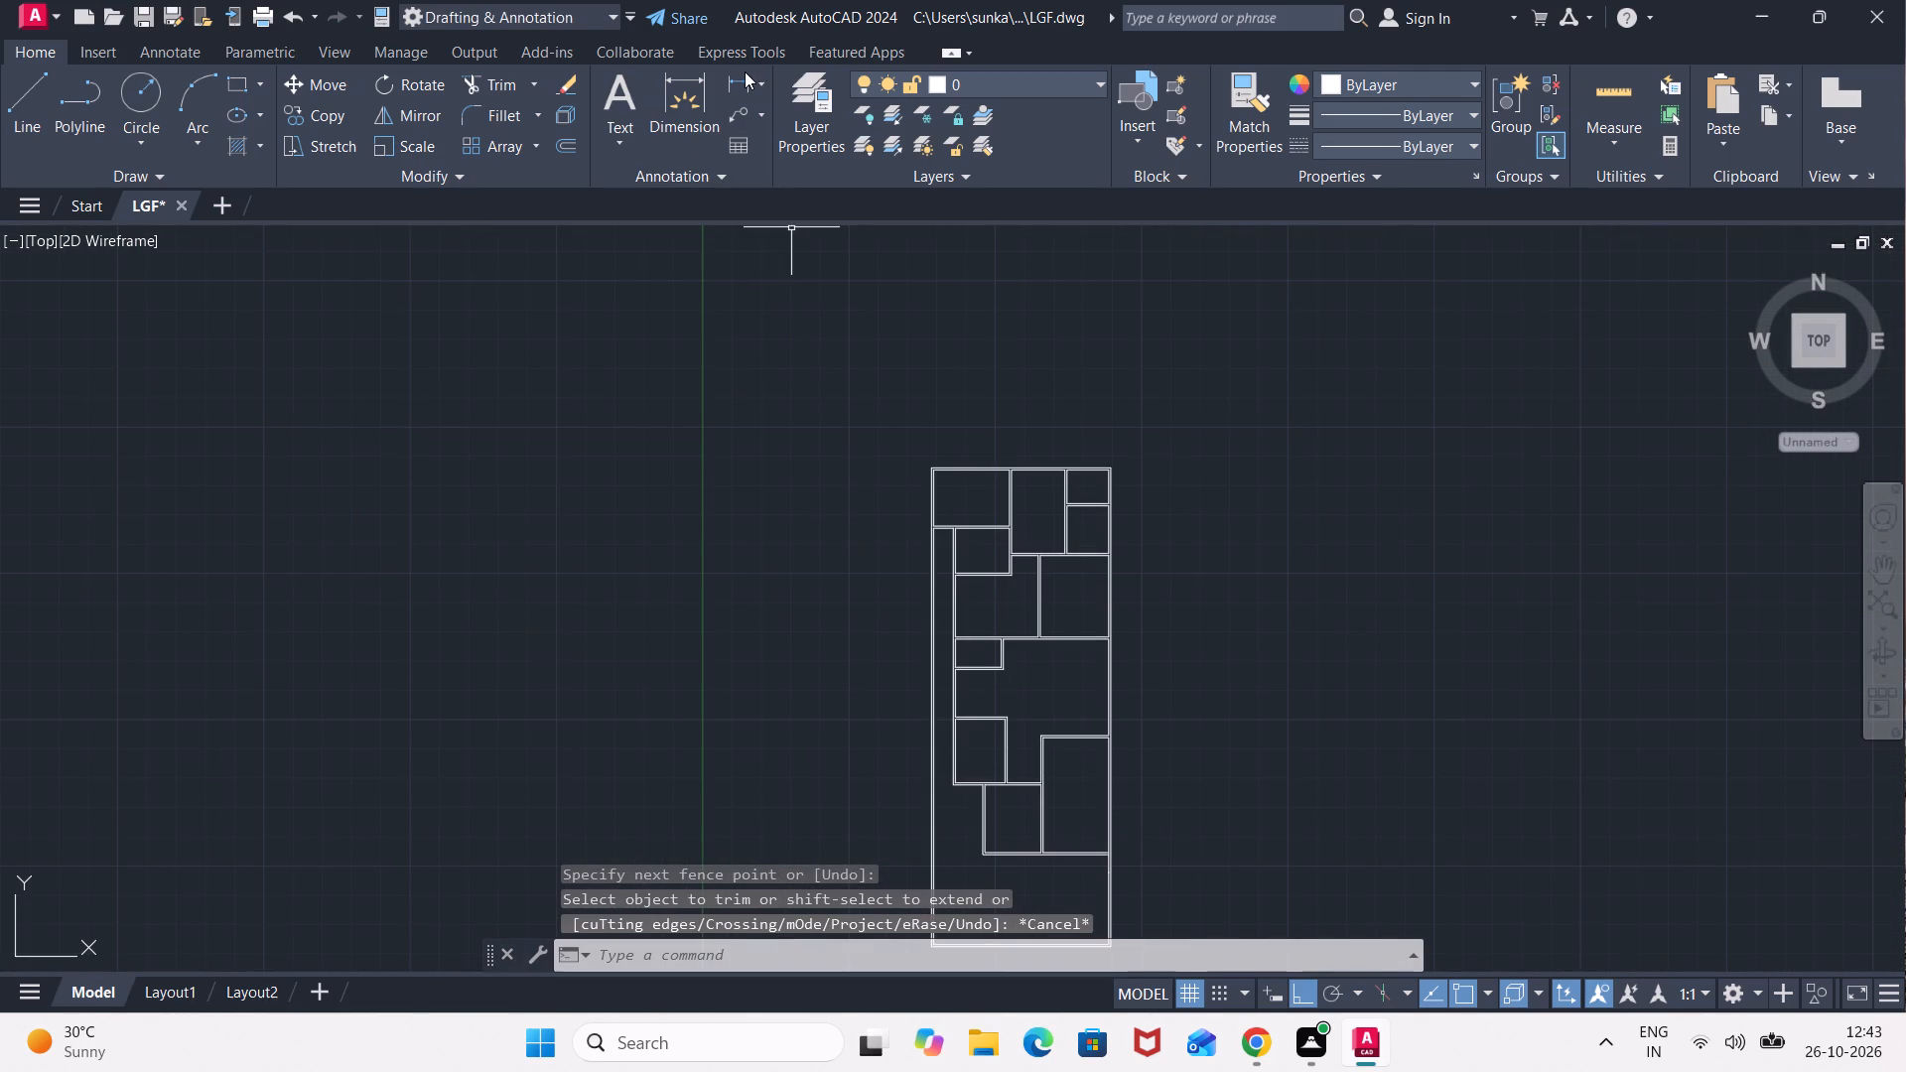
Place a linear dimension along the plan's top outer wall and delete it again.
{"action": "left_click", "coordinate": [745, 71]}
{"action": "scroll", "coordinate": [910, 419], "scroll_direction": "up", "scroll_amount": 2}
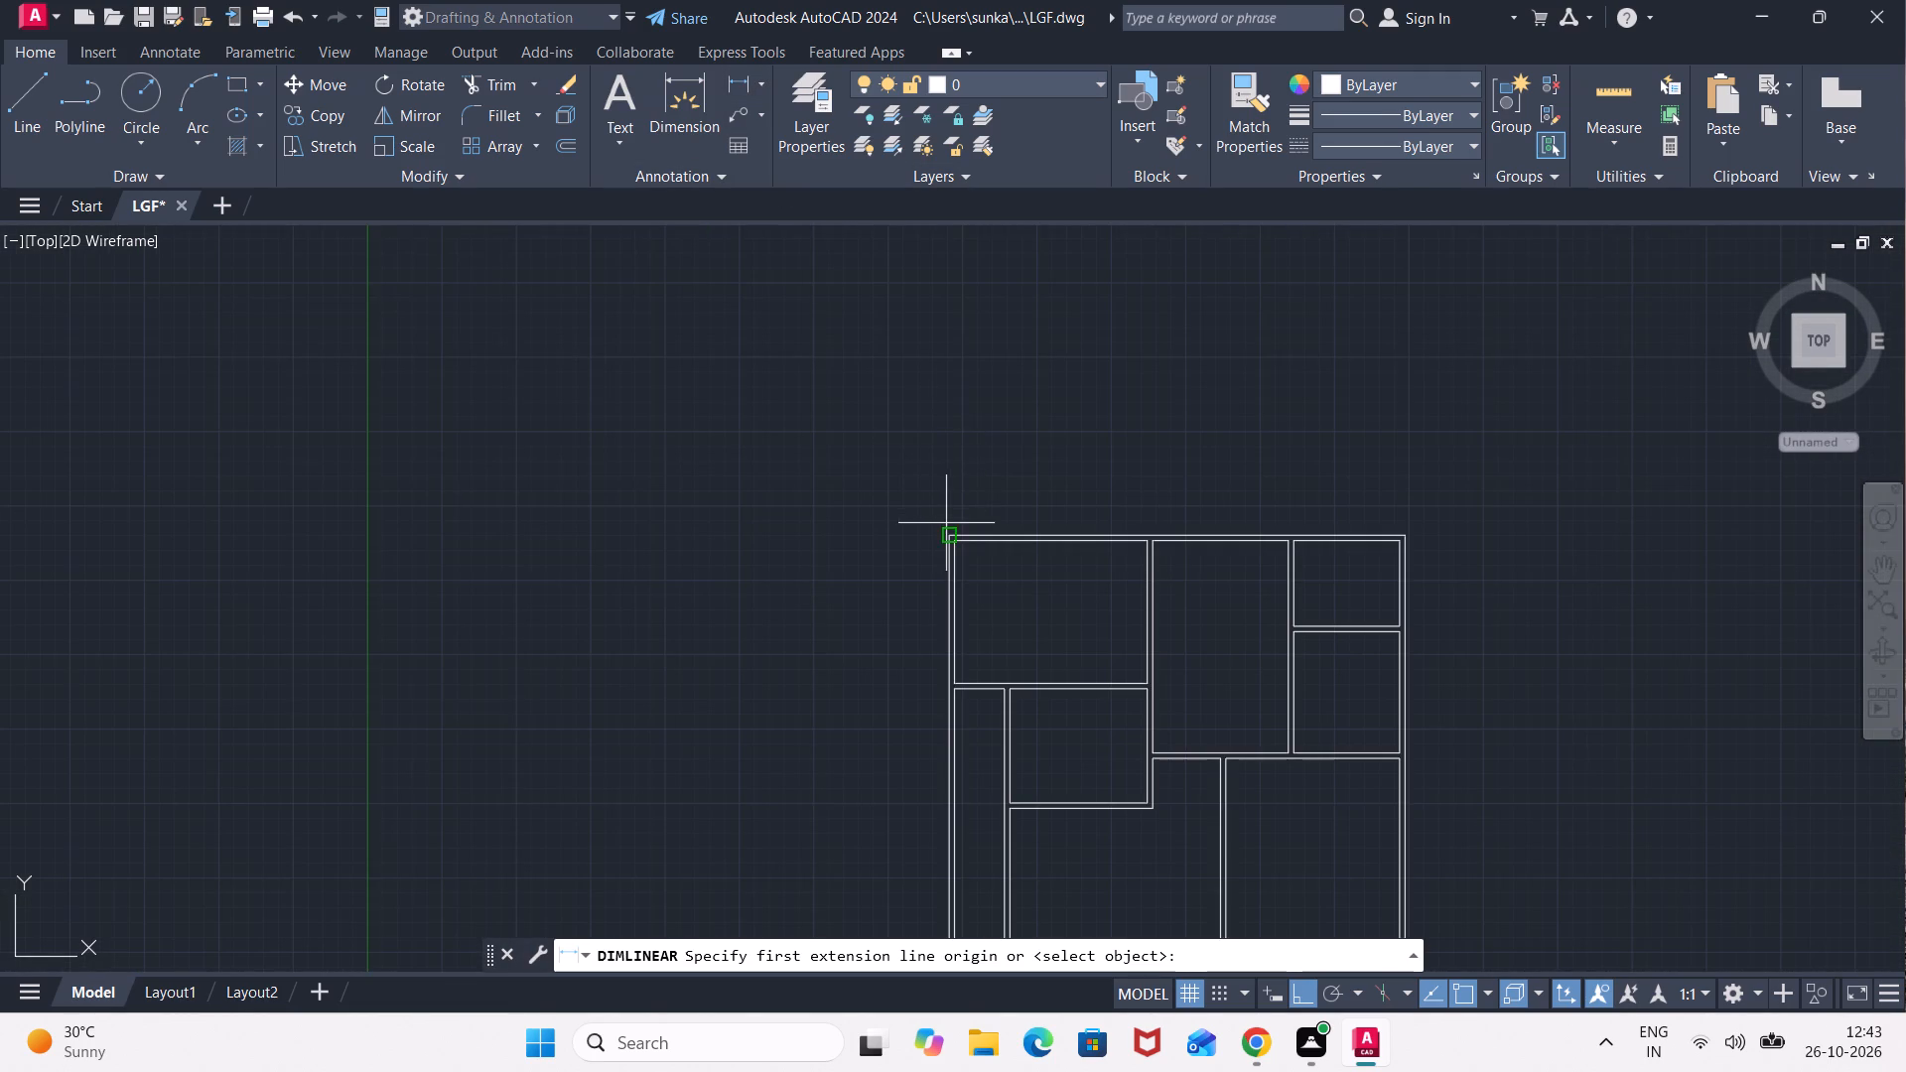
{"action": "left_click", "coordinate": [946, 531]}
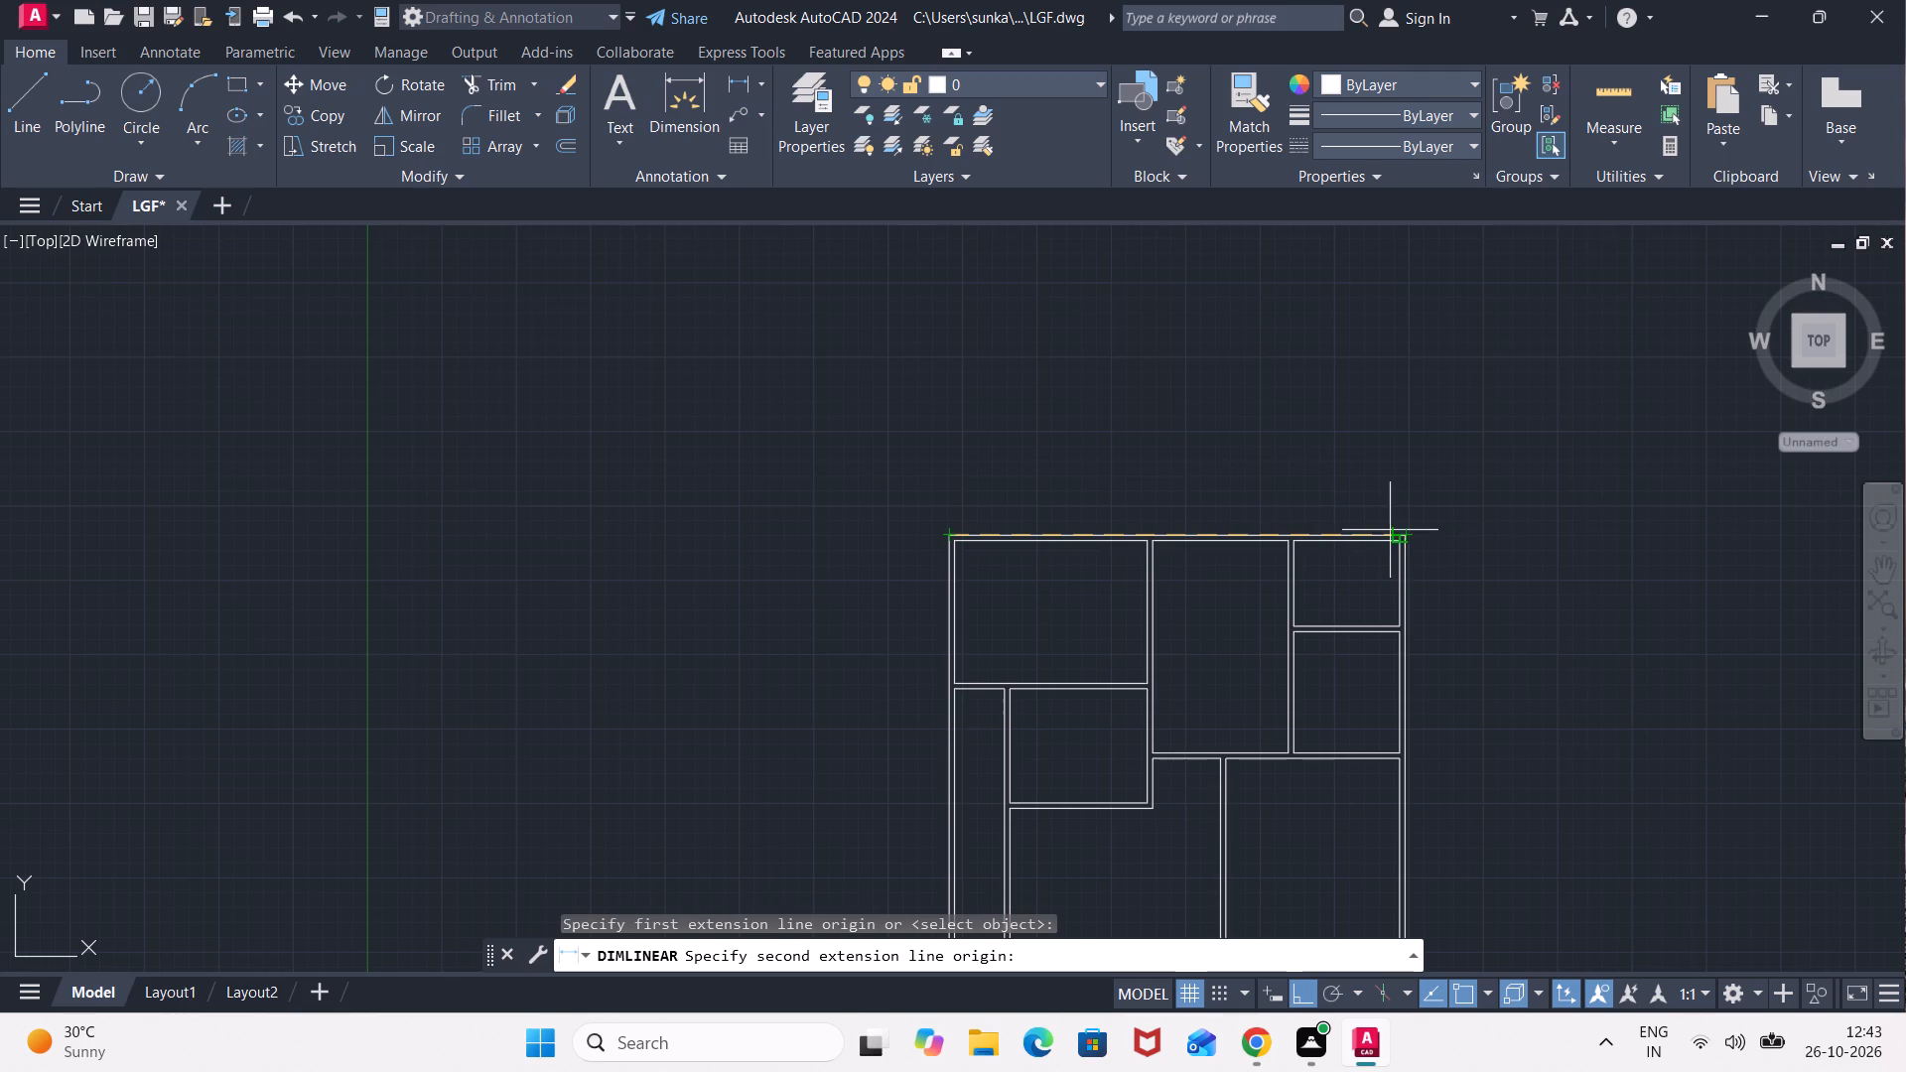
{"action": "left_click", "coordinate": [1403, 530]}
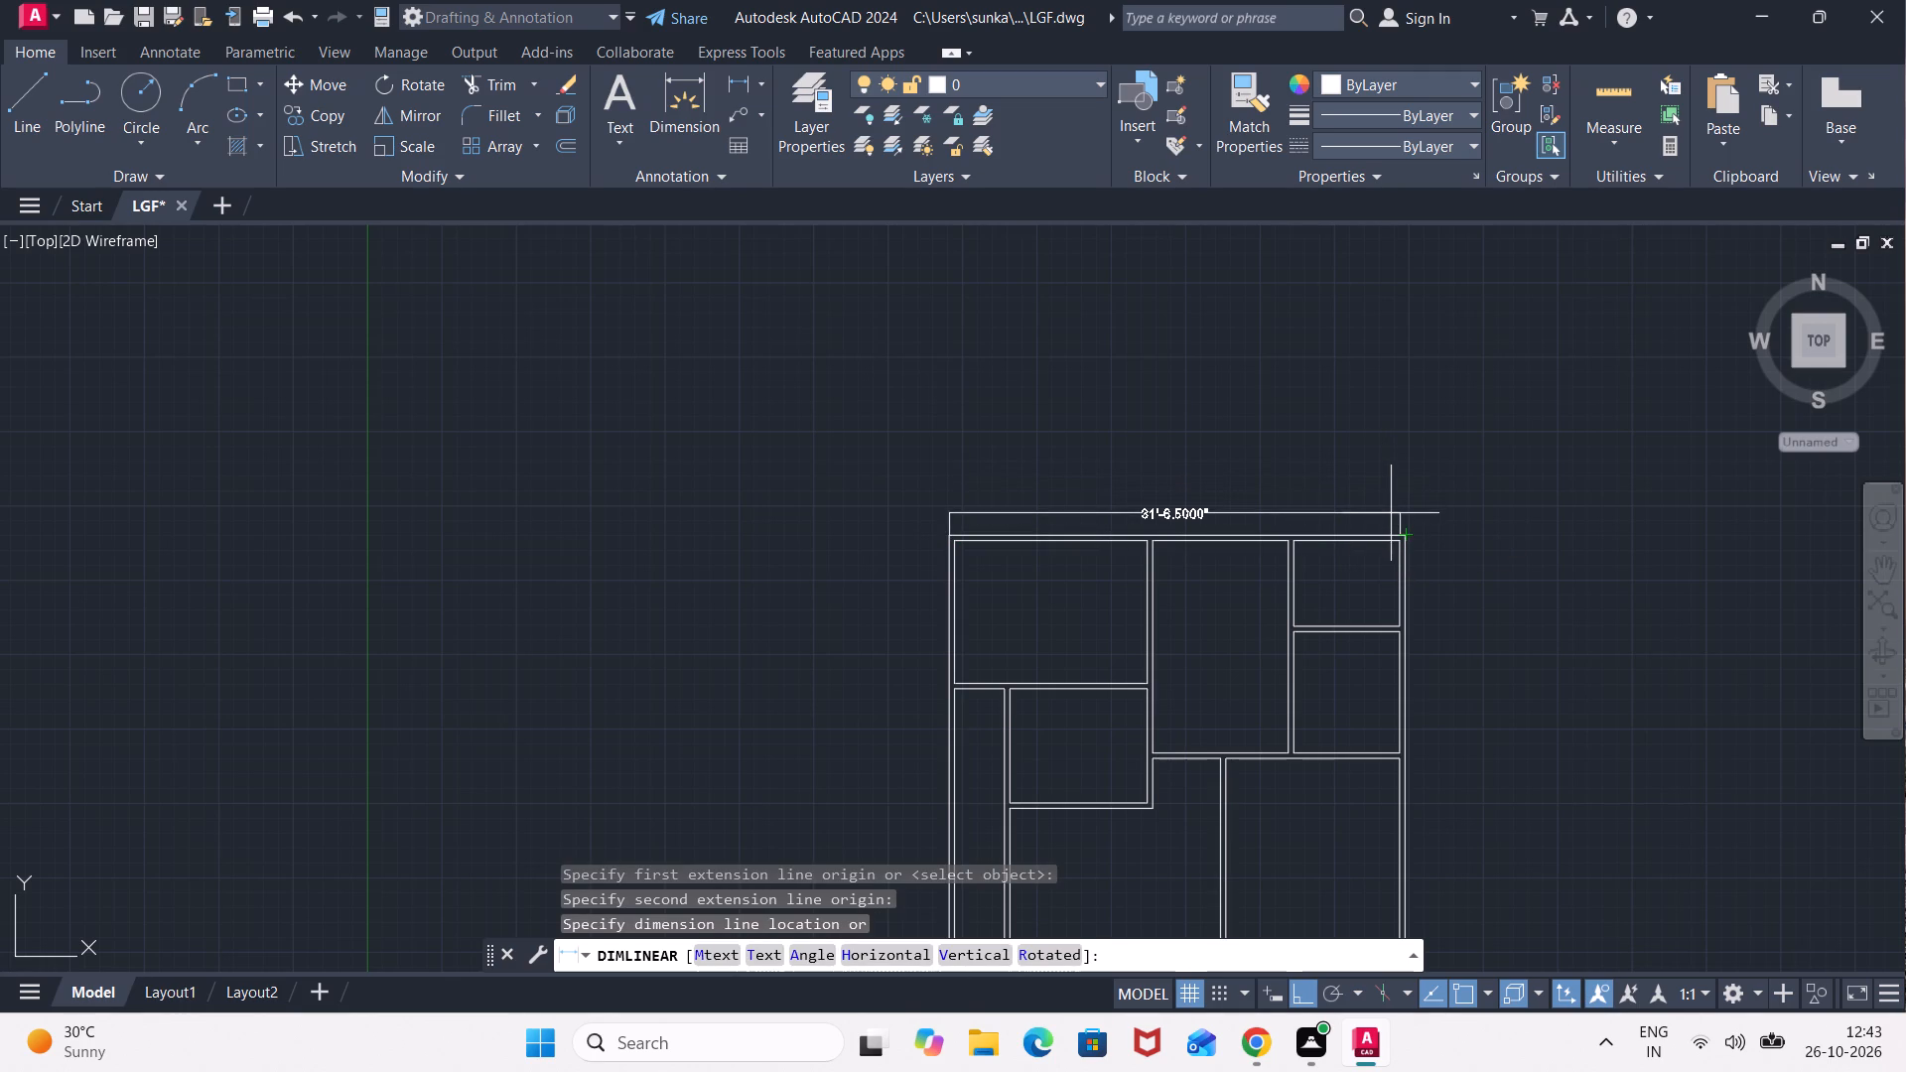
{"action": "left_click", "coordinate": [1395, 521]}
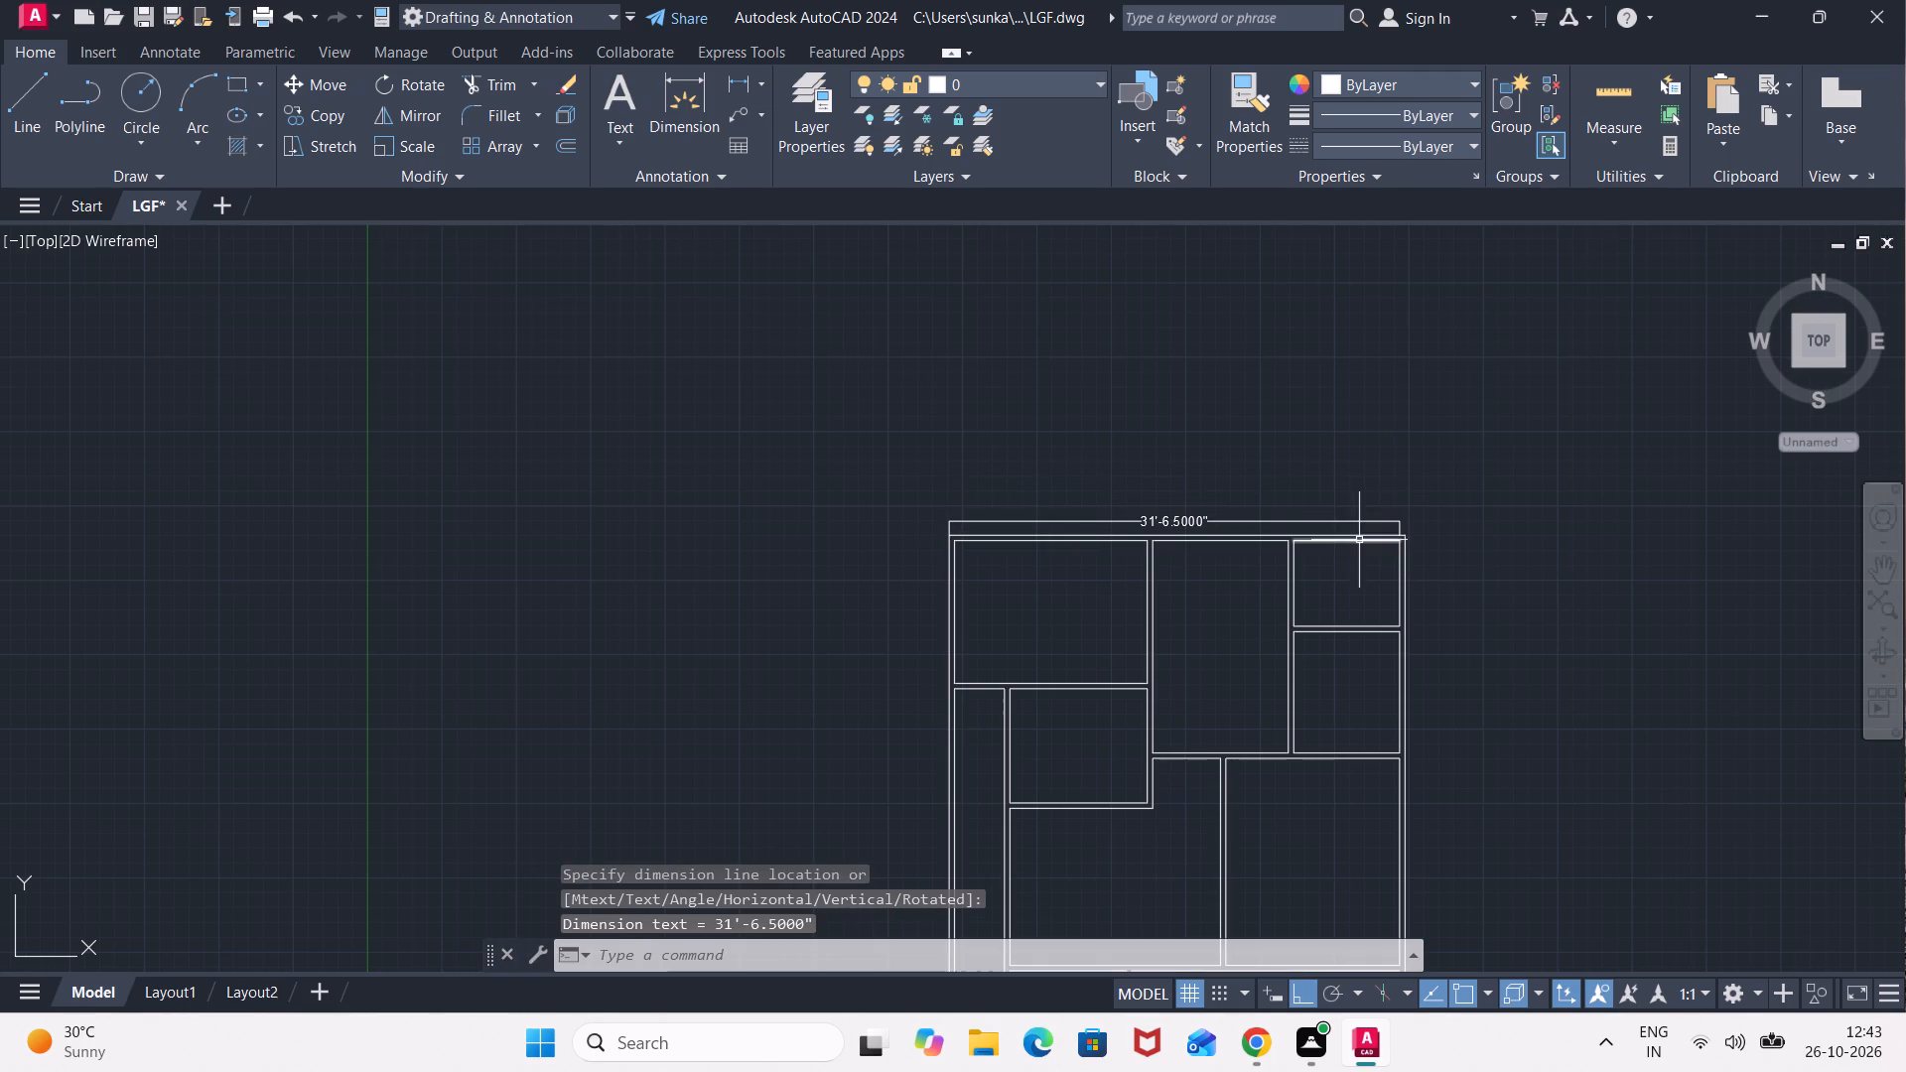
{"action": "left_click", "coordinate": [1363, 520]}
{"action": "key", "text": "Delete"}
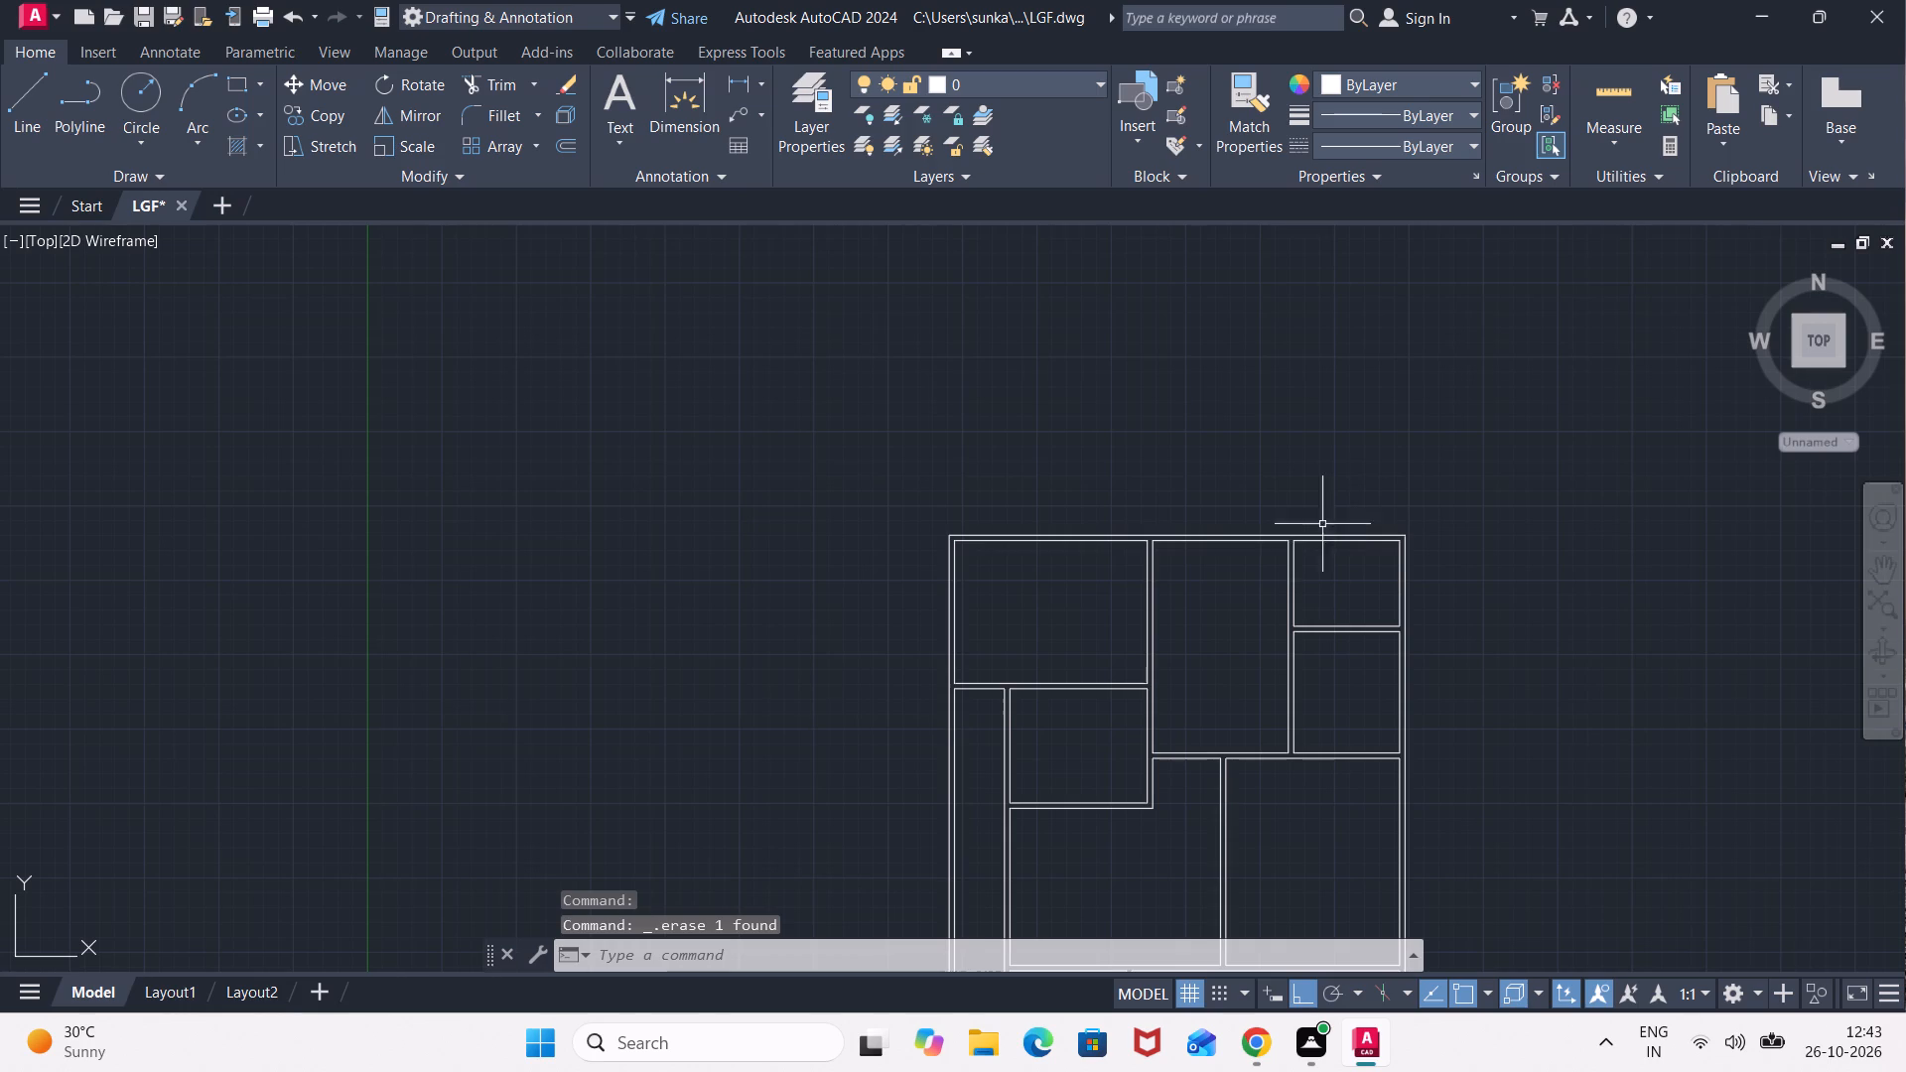
Place single-line text reading BED ROOM in the plan's upper left room, with 6" height and 0 rotation.
{"action": "left_click", "coordinate": [628, 132]}
{"action": "left_click", "coordinate": [686, 239]}
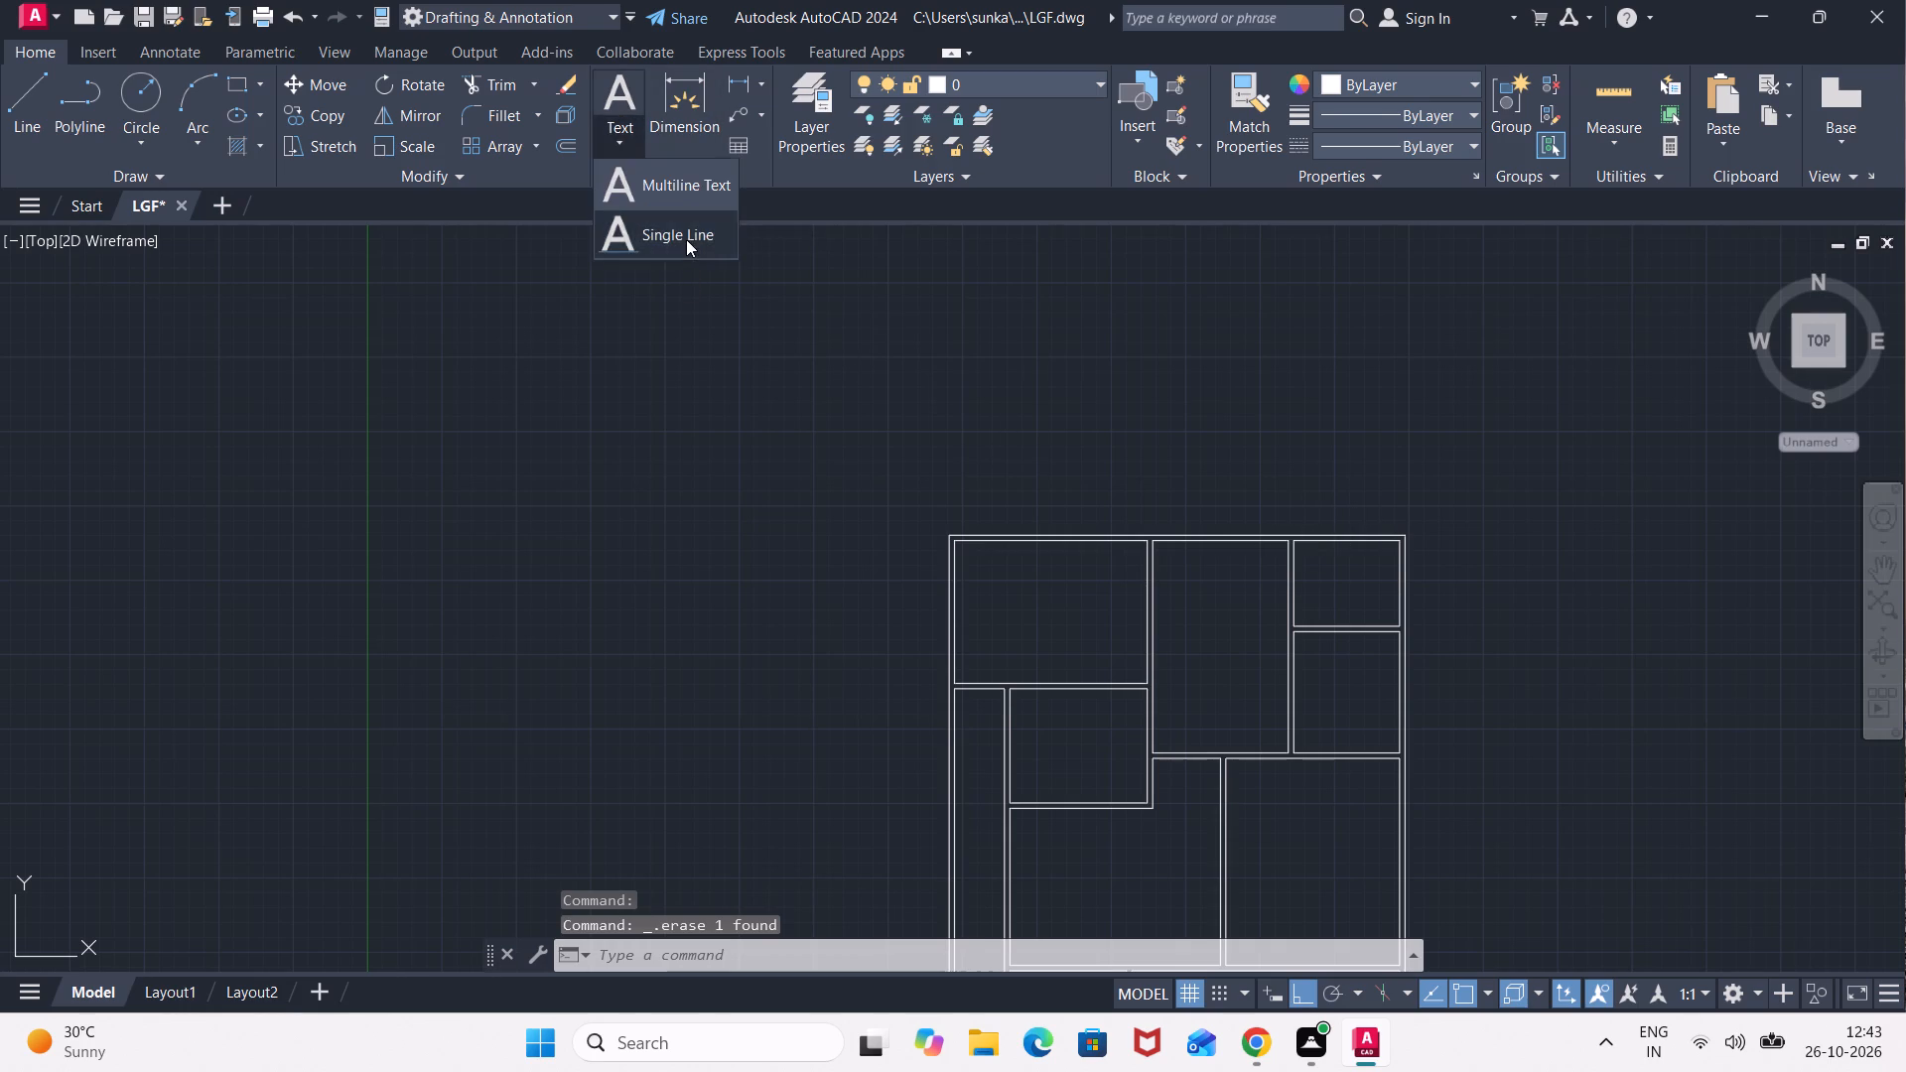
{"action": "left_click", "coordinate": [985, 585]}
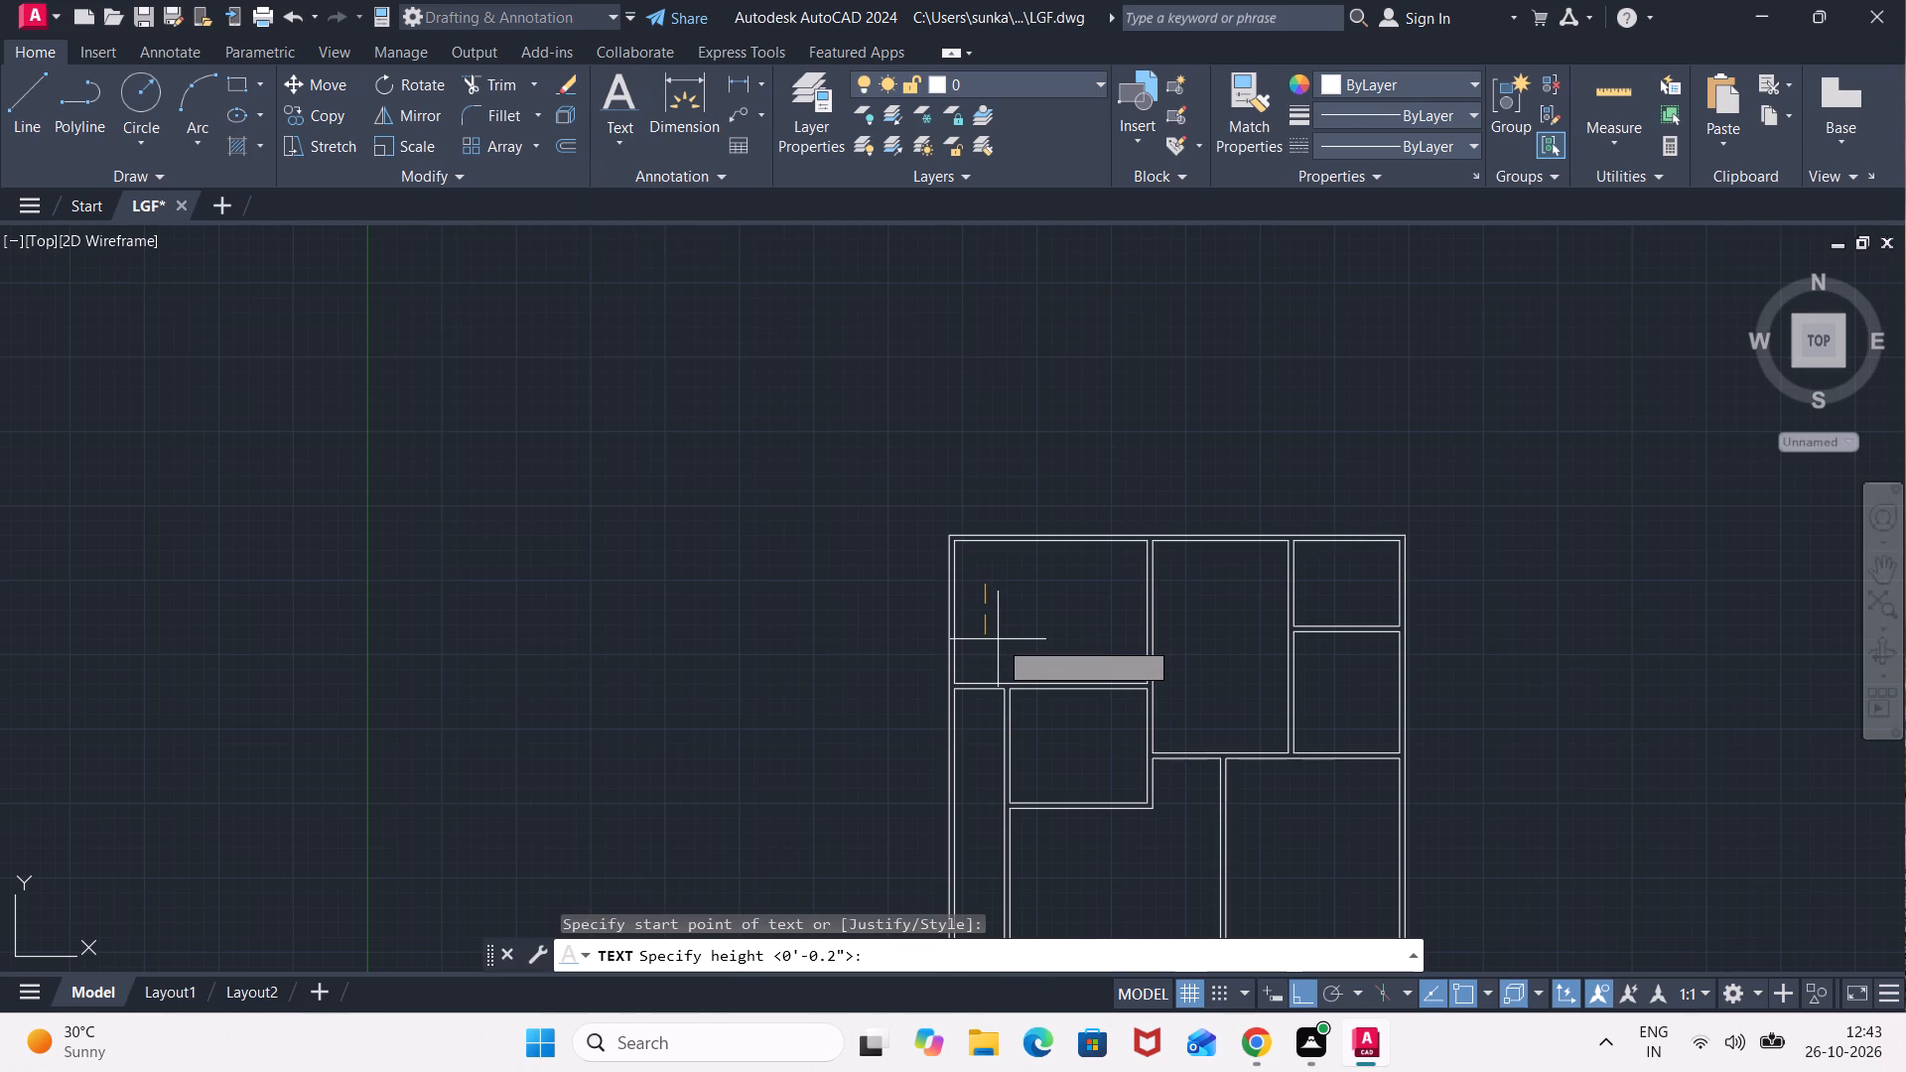
{"action": "type", "text": "6\""}
{"action": "key", "text": "Return"}
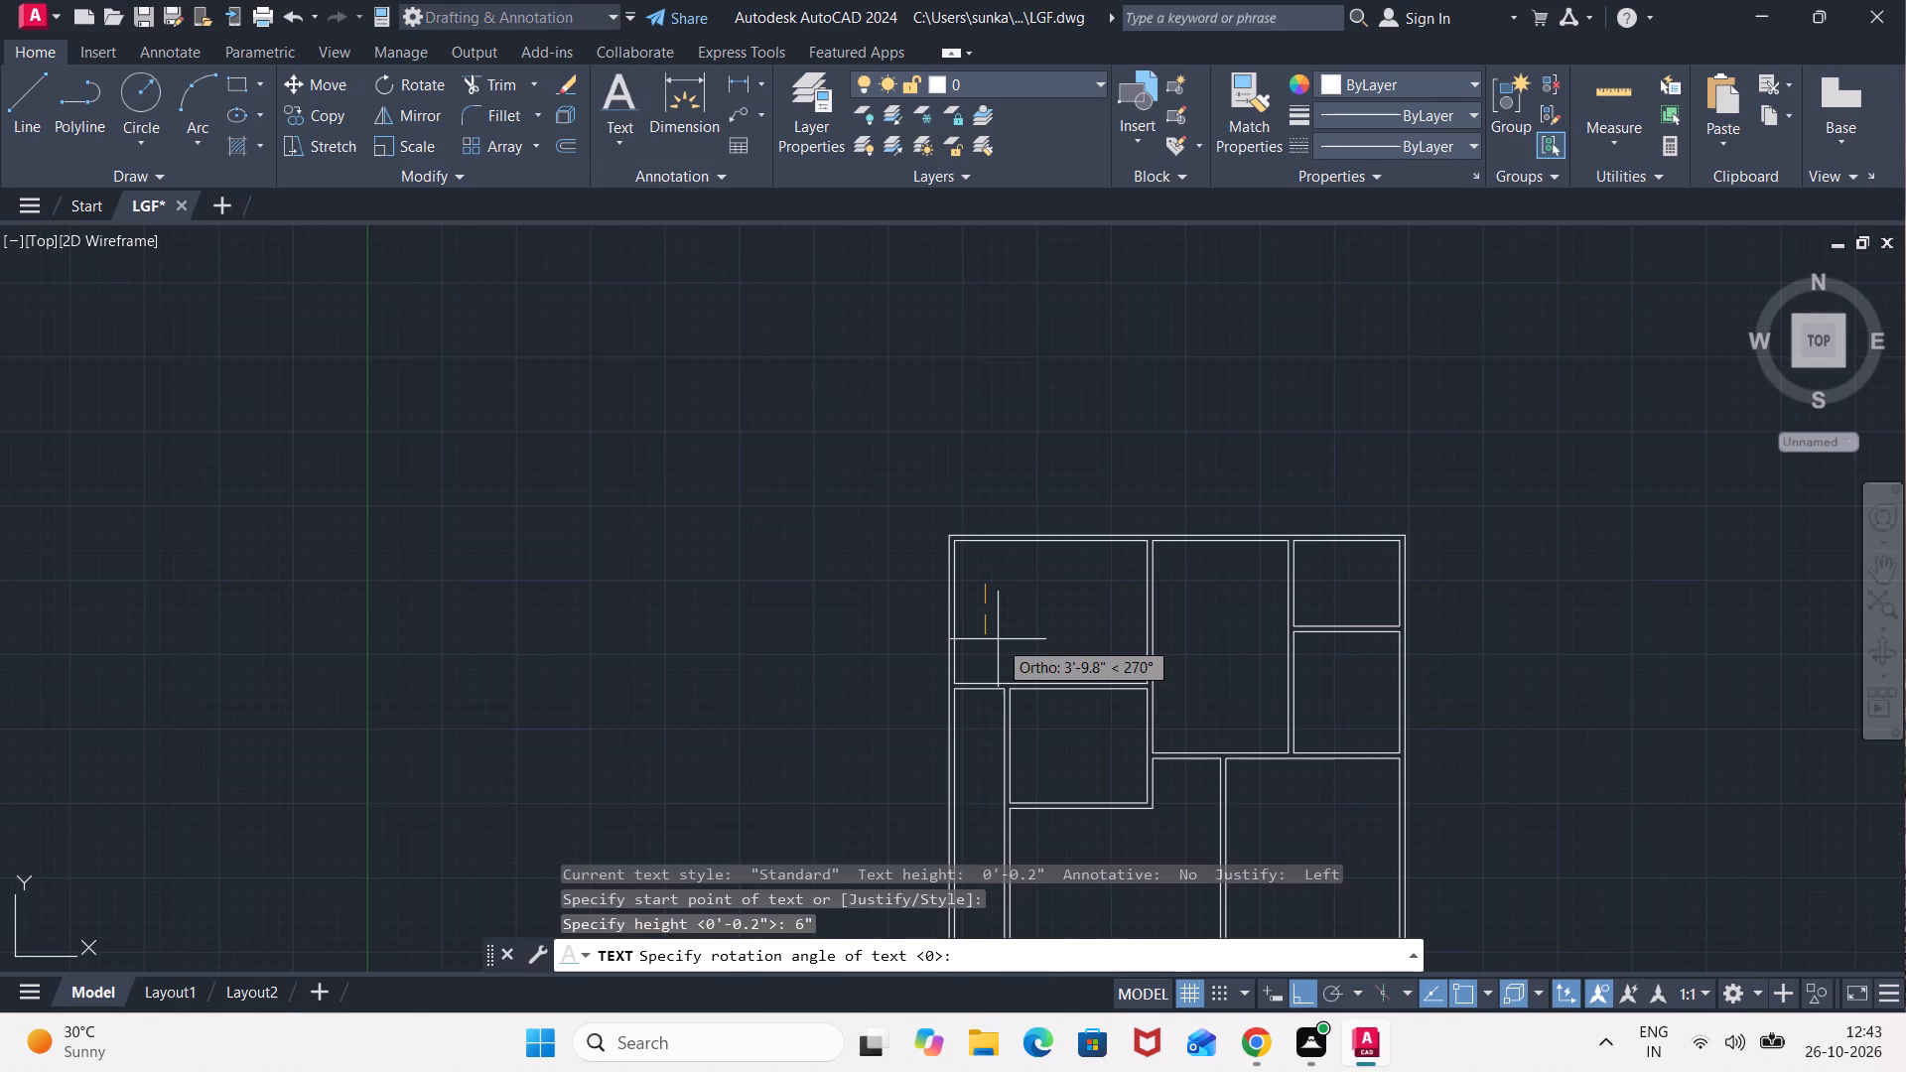
{"action": "key", "text": "0"}
{"action": "key", "text": "Return"}
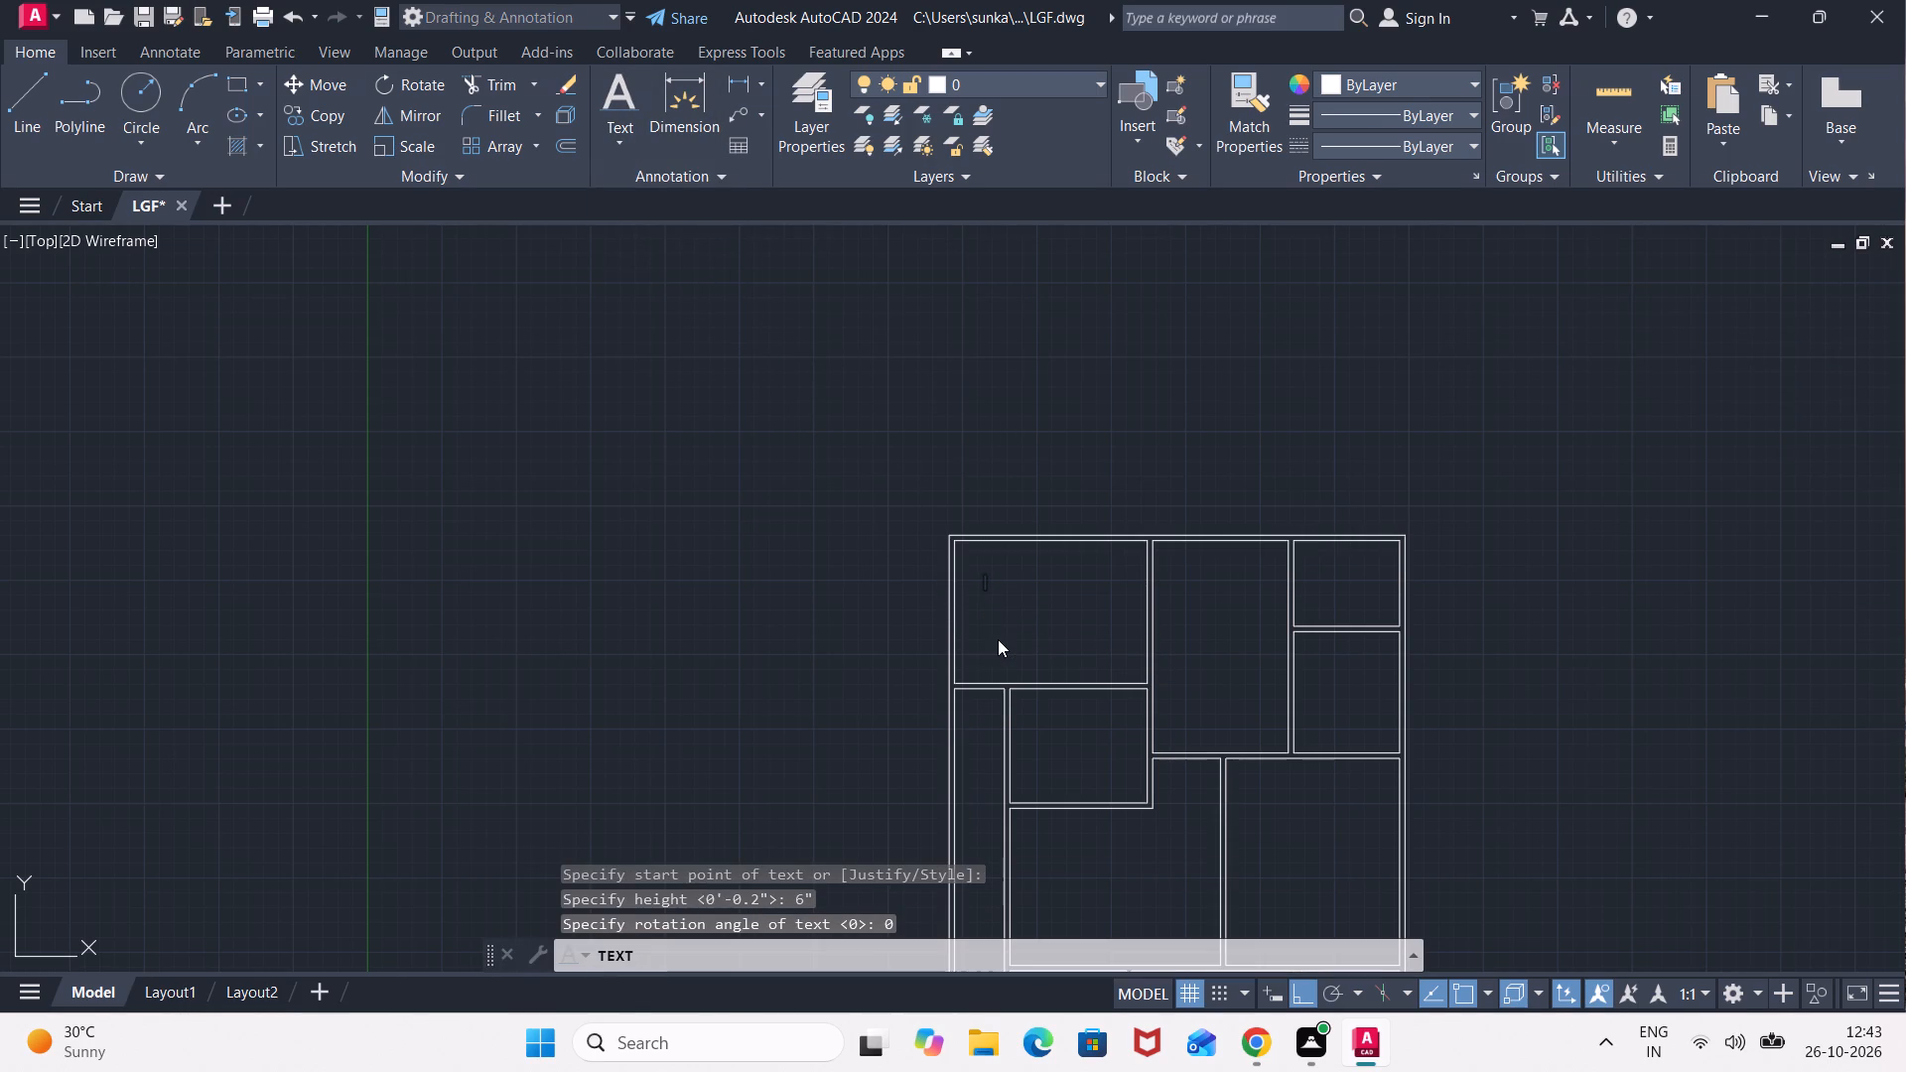
{"action": "left_click", "coordinate": [978, 637]}
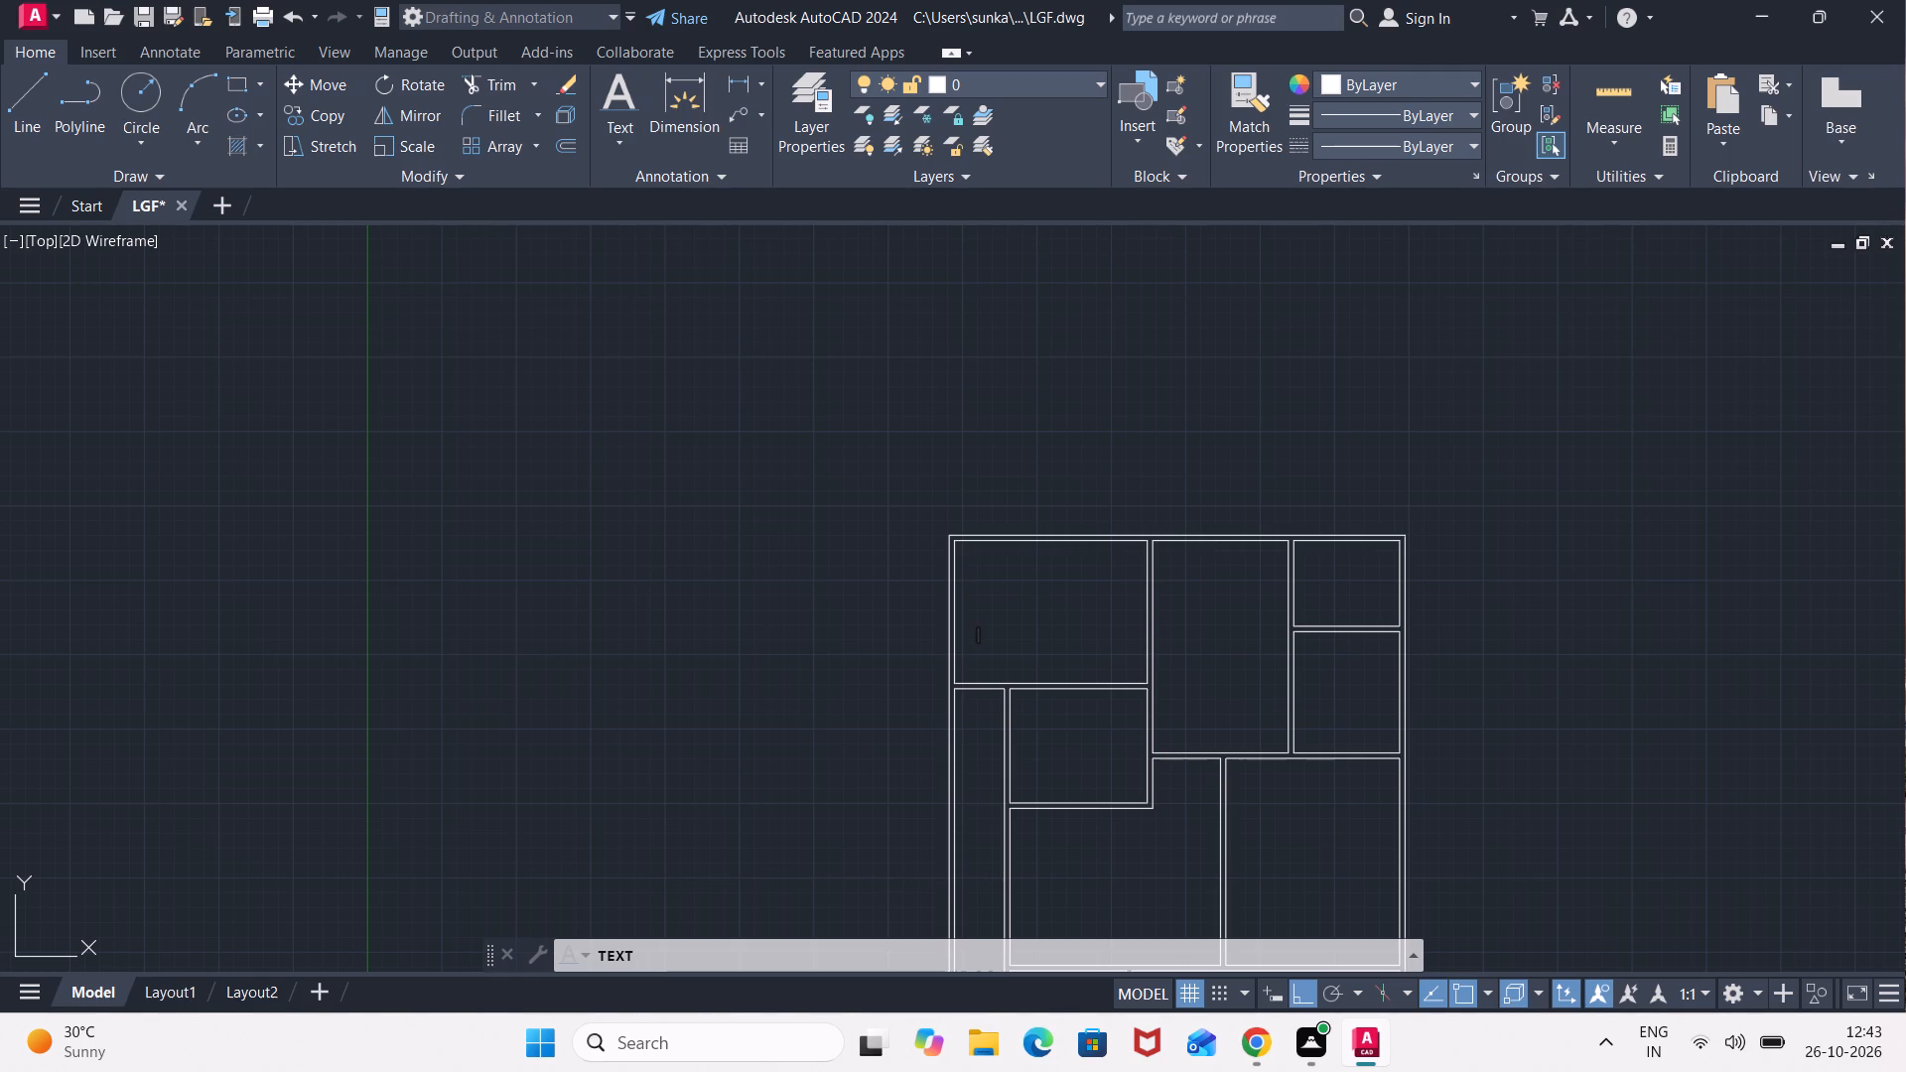
{"action": "key", "text": "f"}
{"action": "key", "text": "BackSpace"}
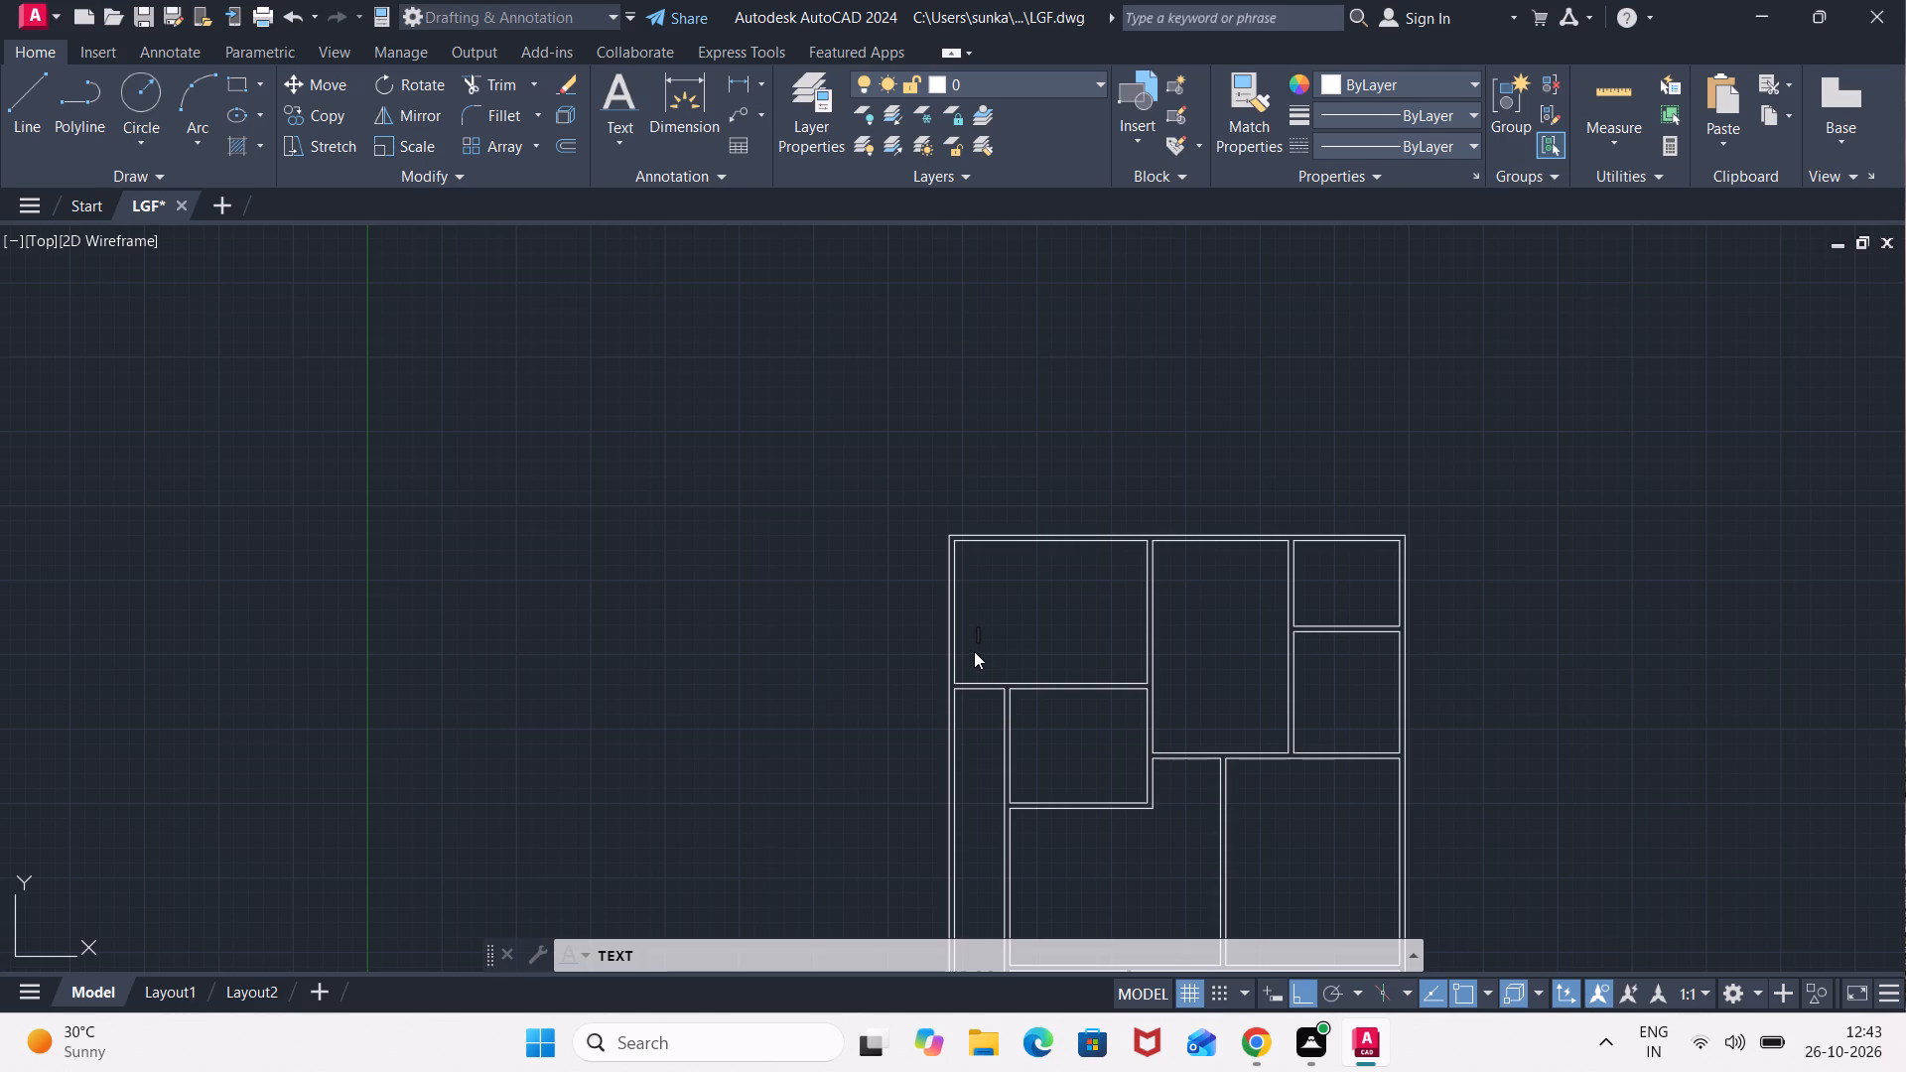
{"action": "left_click", "coordinate": [970, 650]}
{"action": "left_click", "coordinate": [972, 657]}
{"action": "left_click", "coordinate": [1013, 654]}
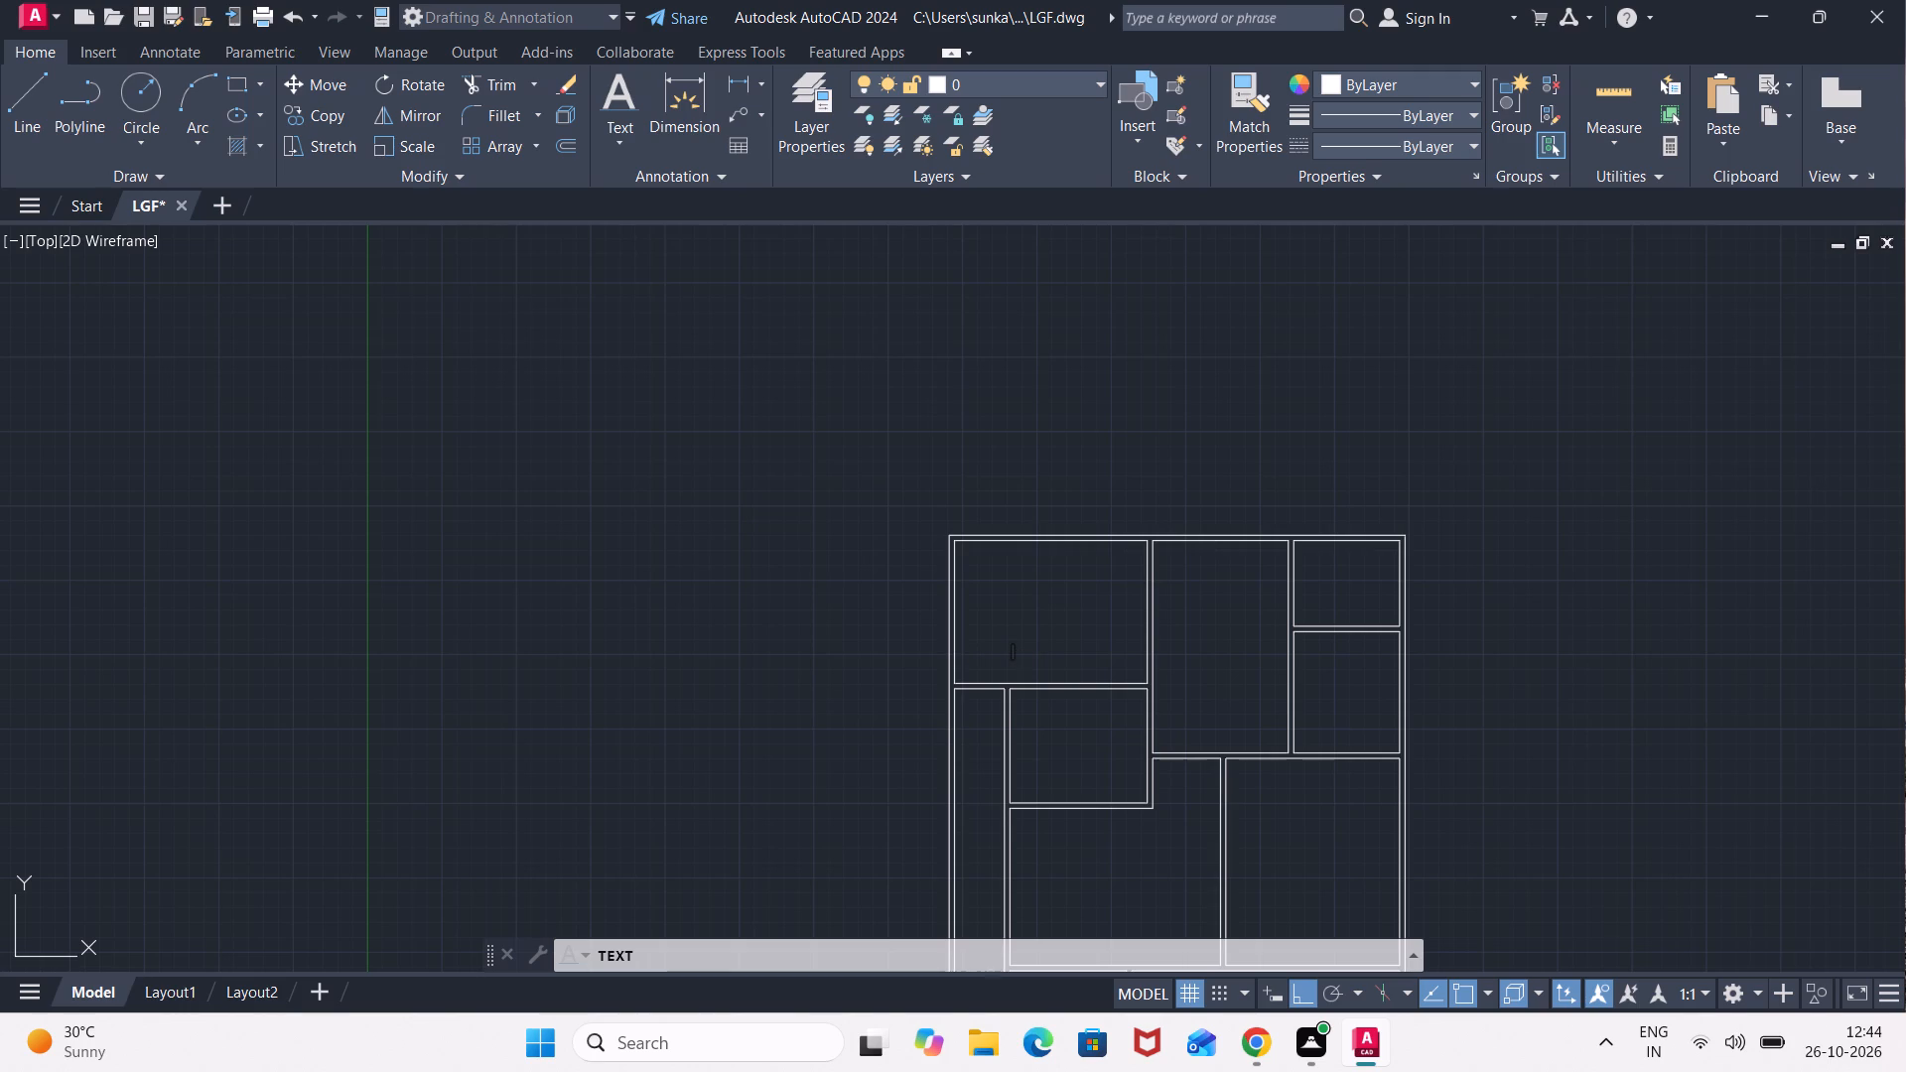
{"action": "left_click", "coordinate": [1013, 661]}
{"action": "left_click", "coordinate": [1017, 664]}
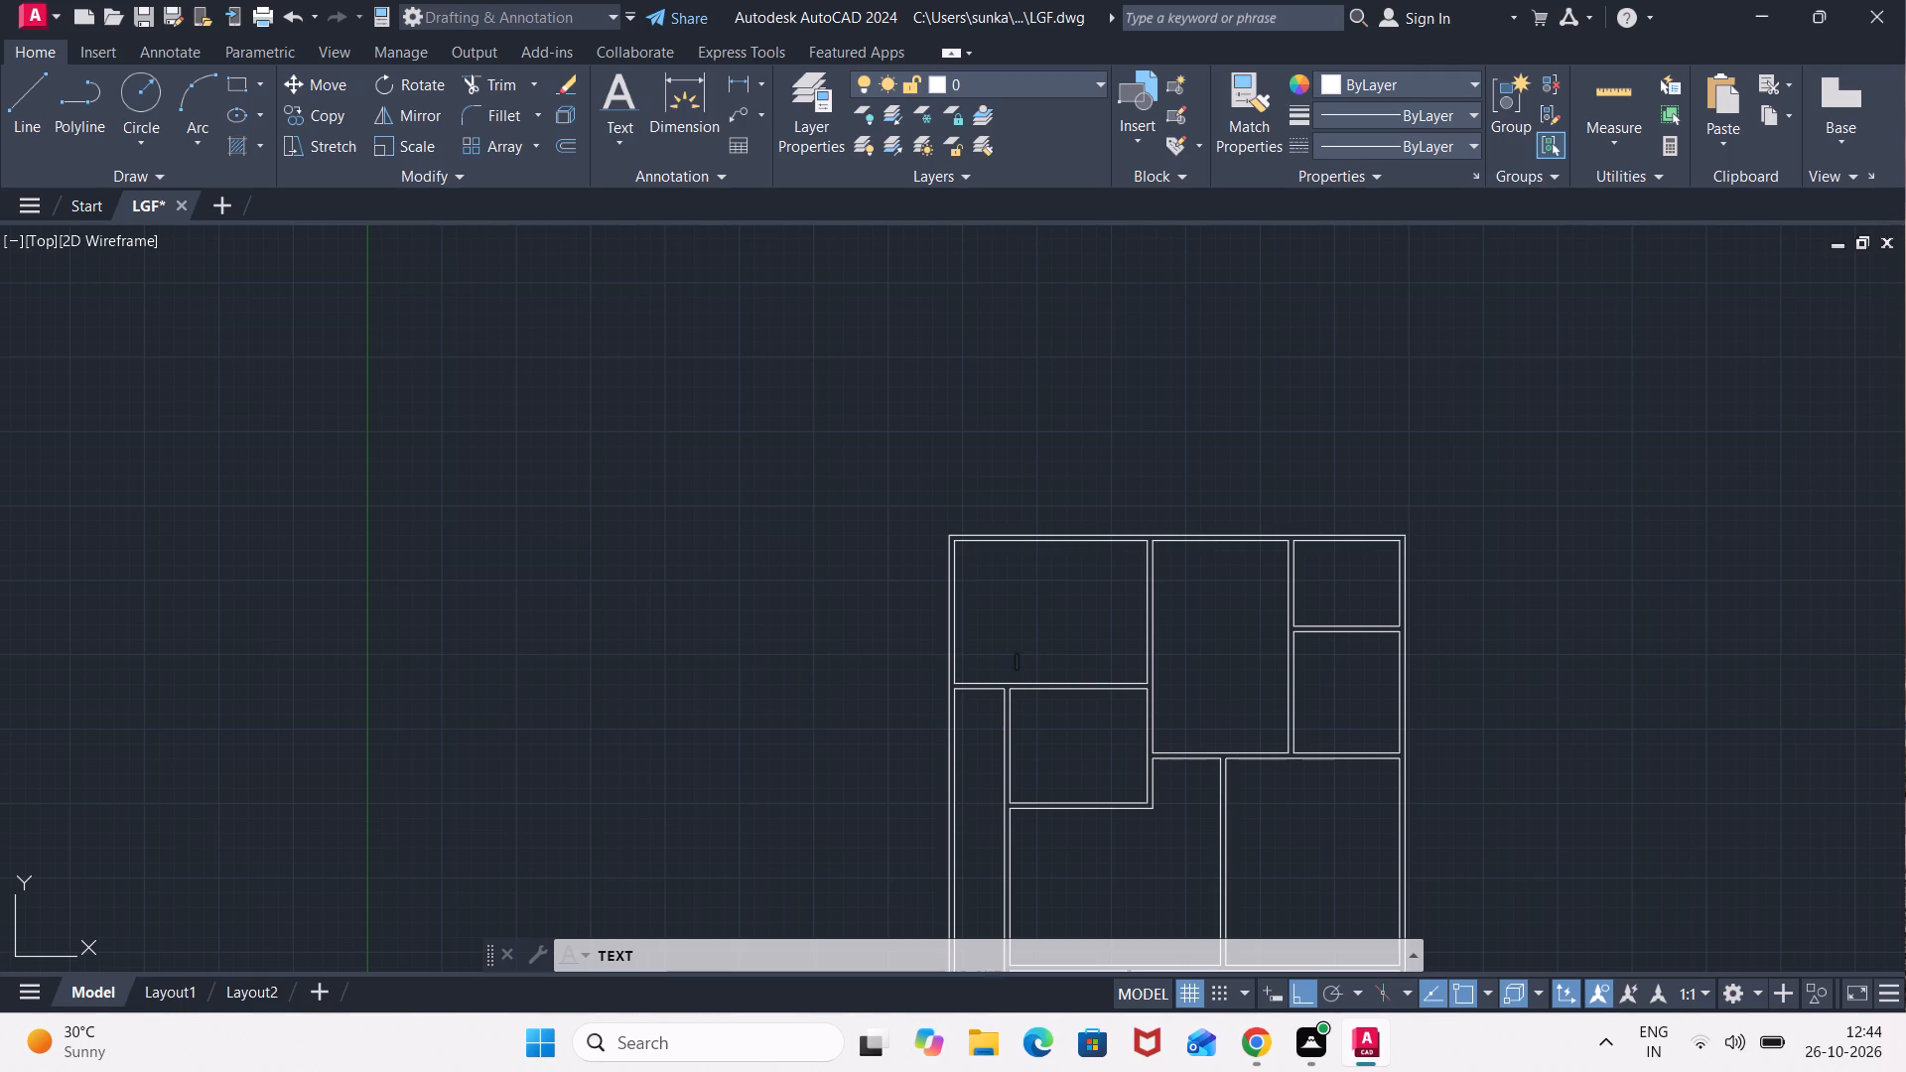
{"action": "left_click", "coordinate": [1019, 652]}
{"action": "type", "text": "BED ROOM"}
Add the room size 13'6"X10' as a second text line under BED ROOM.
{"action": "key", "text": "Return"}
{"action": "type", "text": "13'"}
{"action": "key", "text": "6"}
{"action": "key", "text": "shift+quotedbl"}
{"action": "key", "text": "x"}
{"action": "type", "text": "10"}
{"action": "key", "text": "apostrophe"}
Label the upper middle room REAR YARD, with 9'6" on a second text line below it.
{"action": "left_click", "coordinate": [1201, 639]}
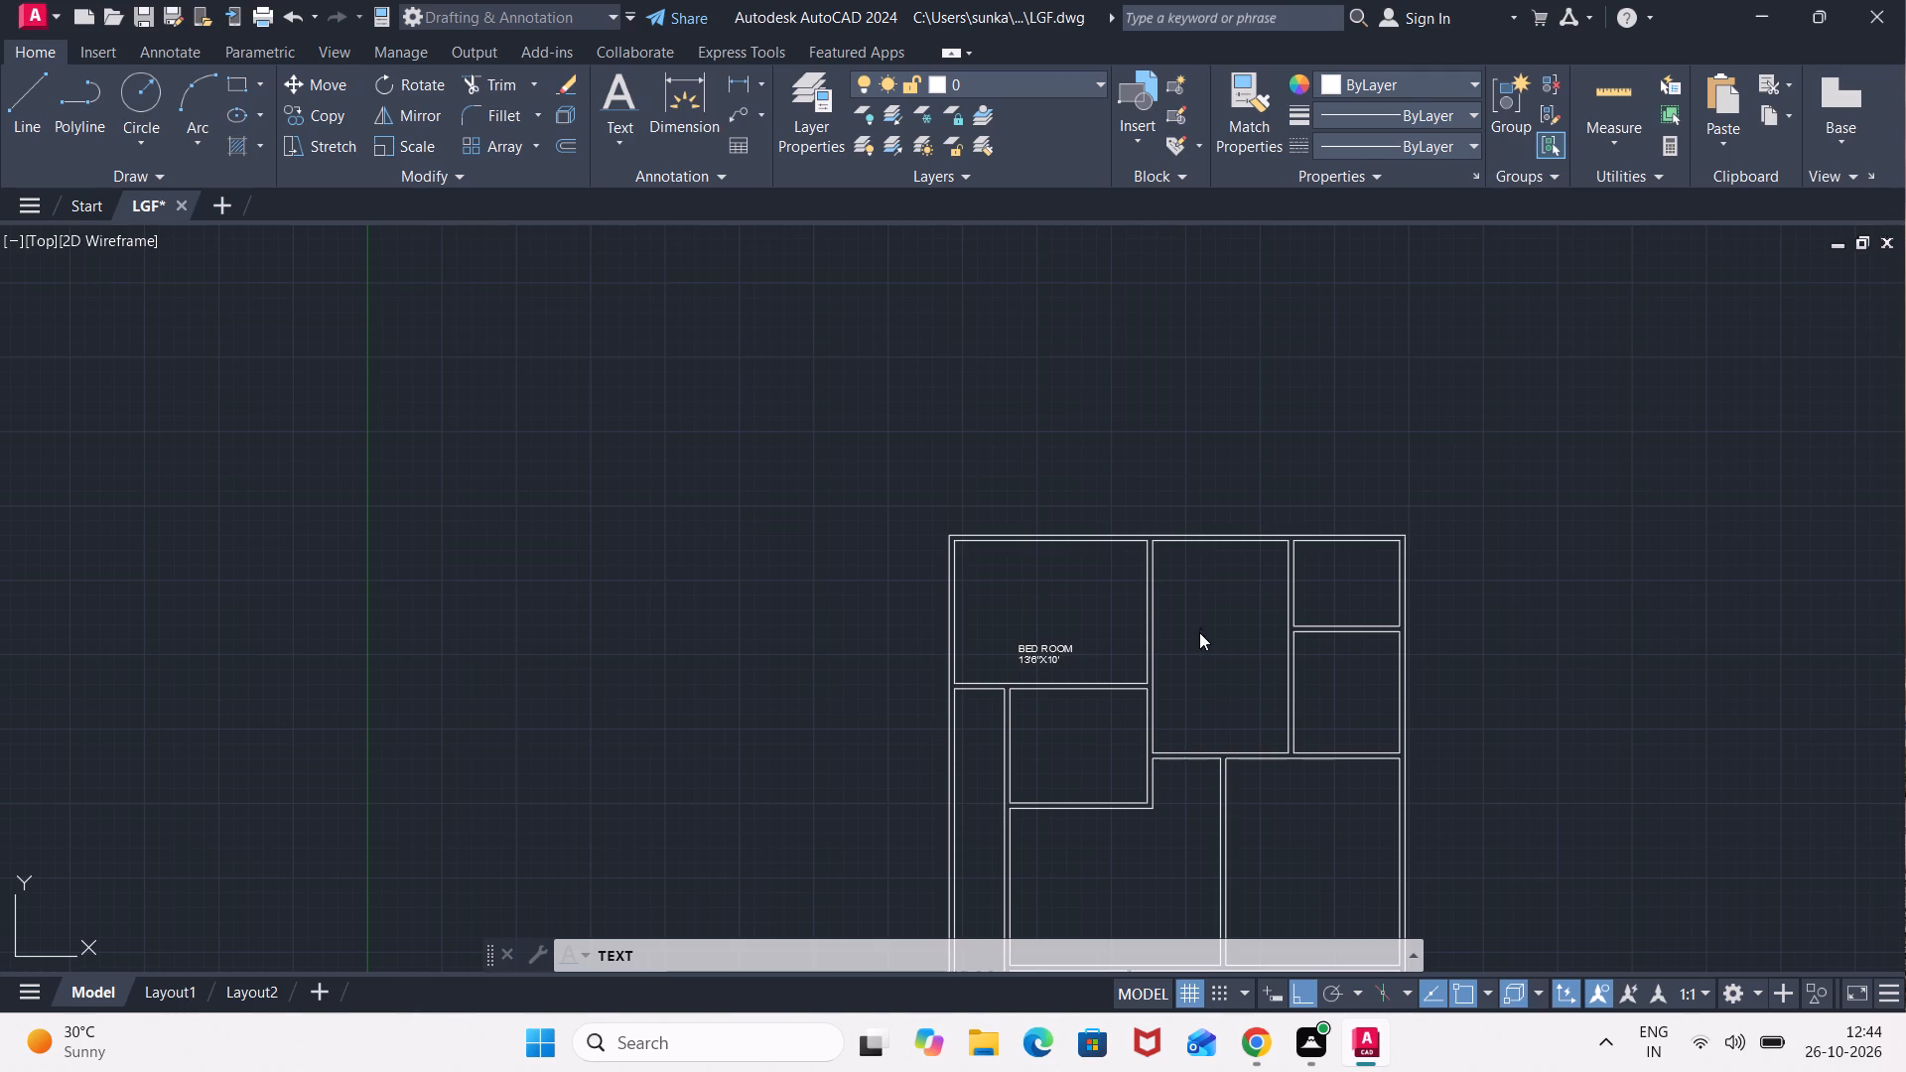
{"action": "left_click", "coordinate": [1197, 623]}
{"action": "type", "text": "REAR"}
{"action": "key", "text": "space"}
{"action": "type", "text": "YA"}
{"action": "type", "text": "RD"}
{"action": "key", "text": "Return"}
{"action": "type", "text": "9'6"}
{"action": "key", "text": "shift+quotedbl"}
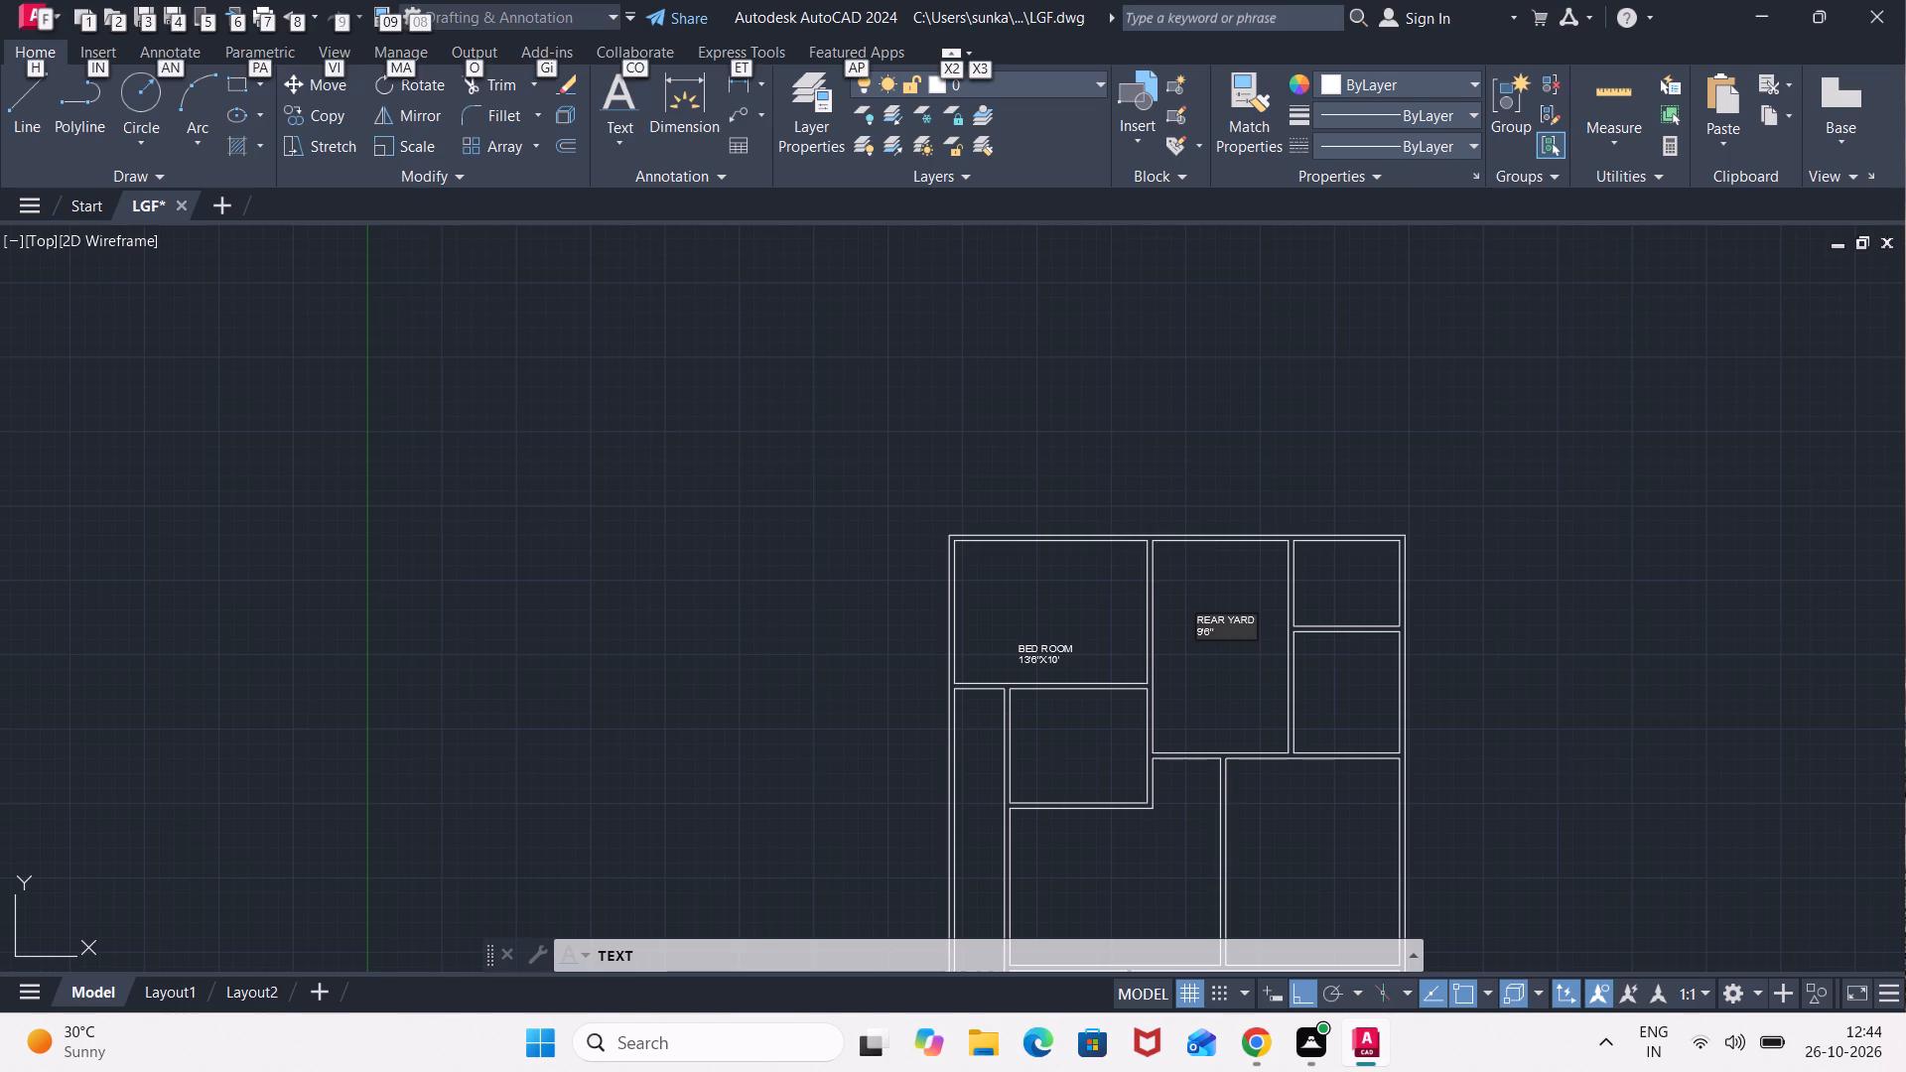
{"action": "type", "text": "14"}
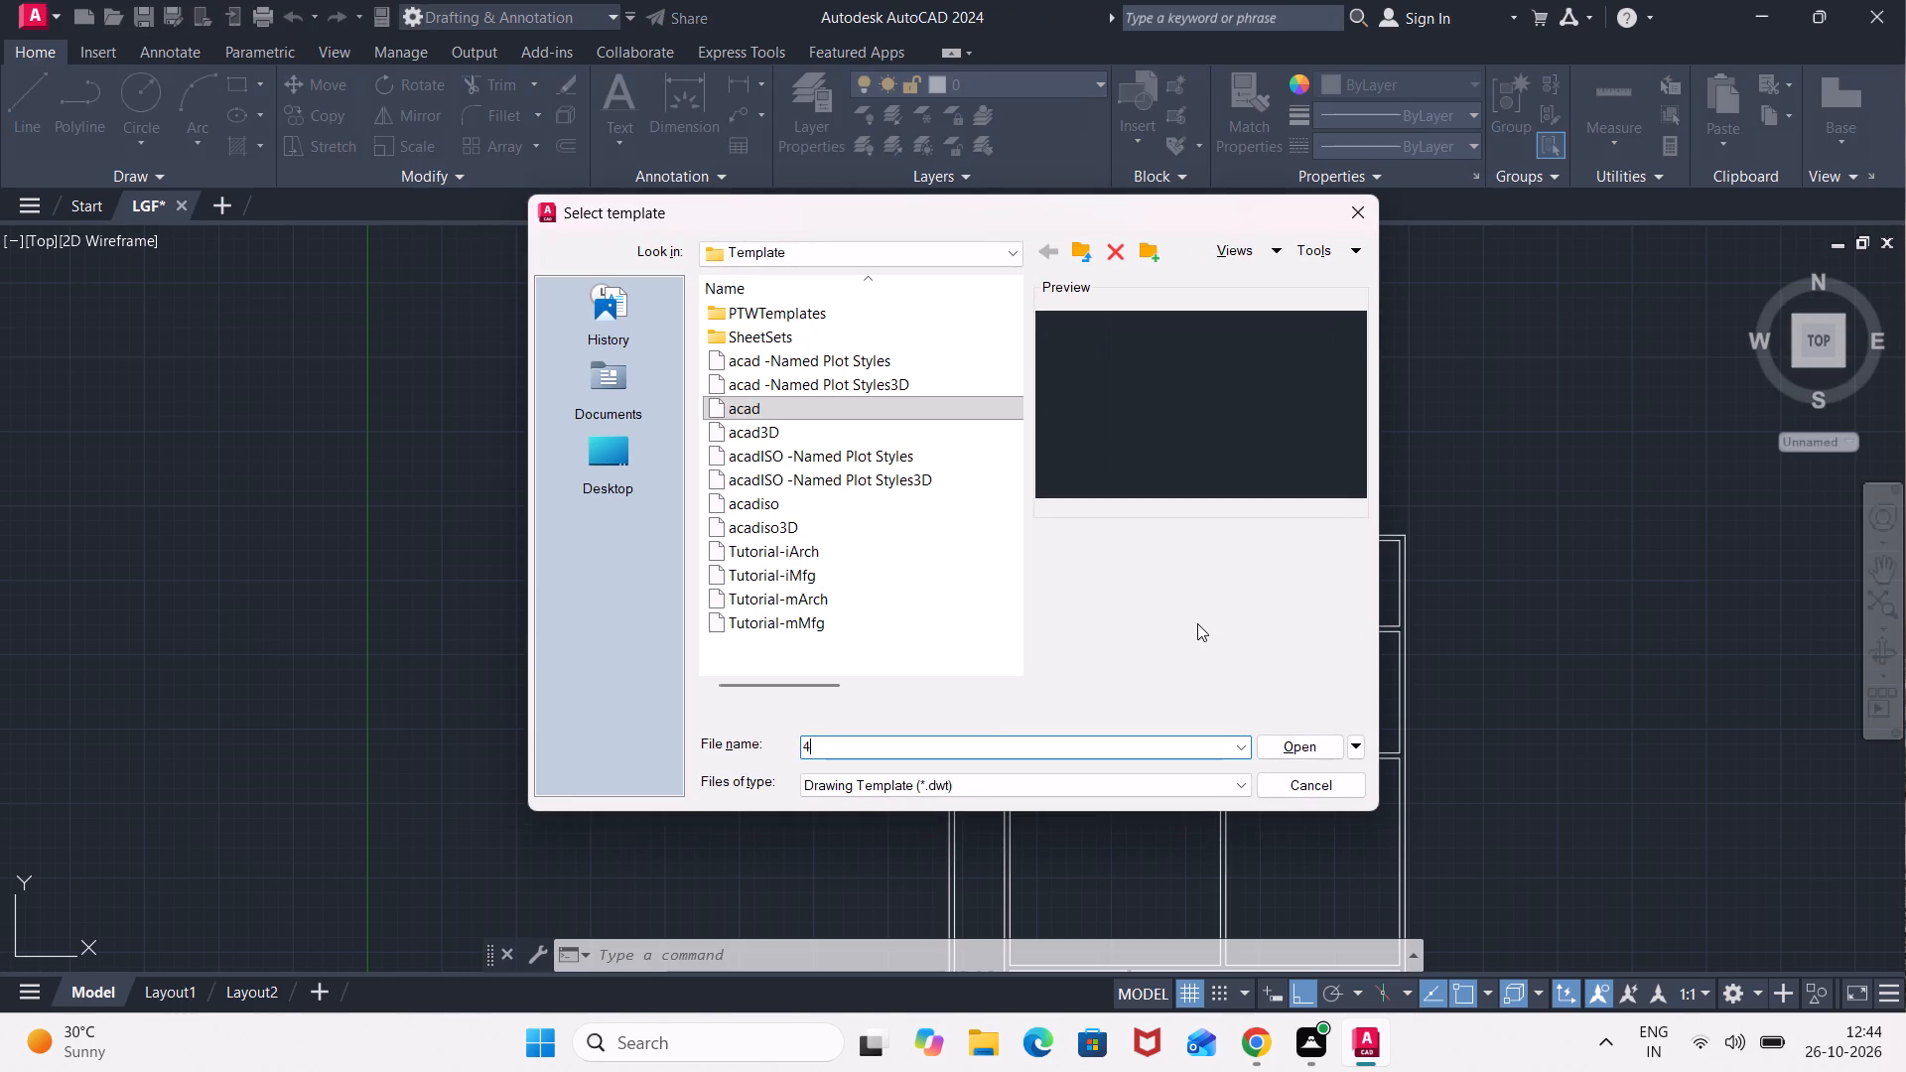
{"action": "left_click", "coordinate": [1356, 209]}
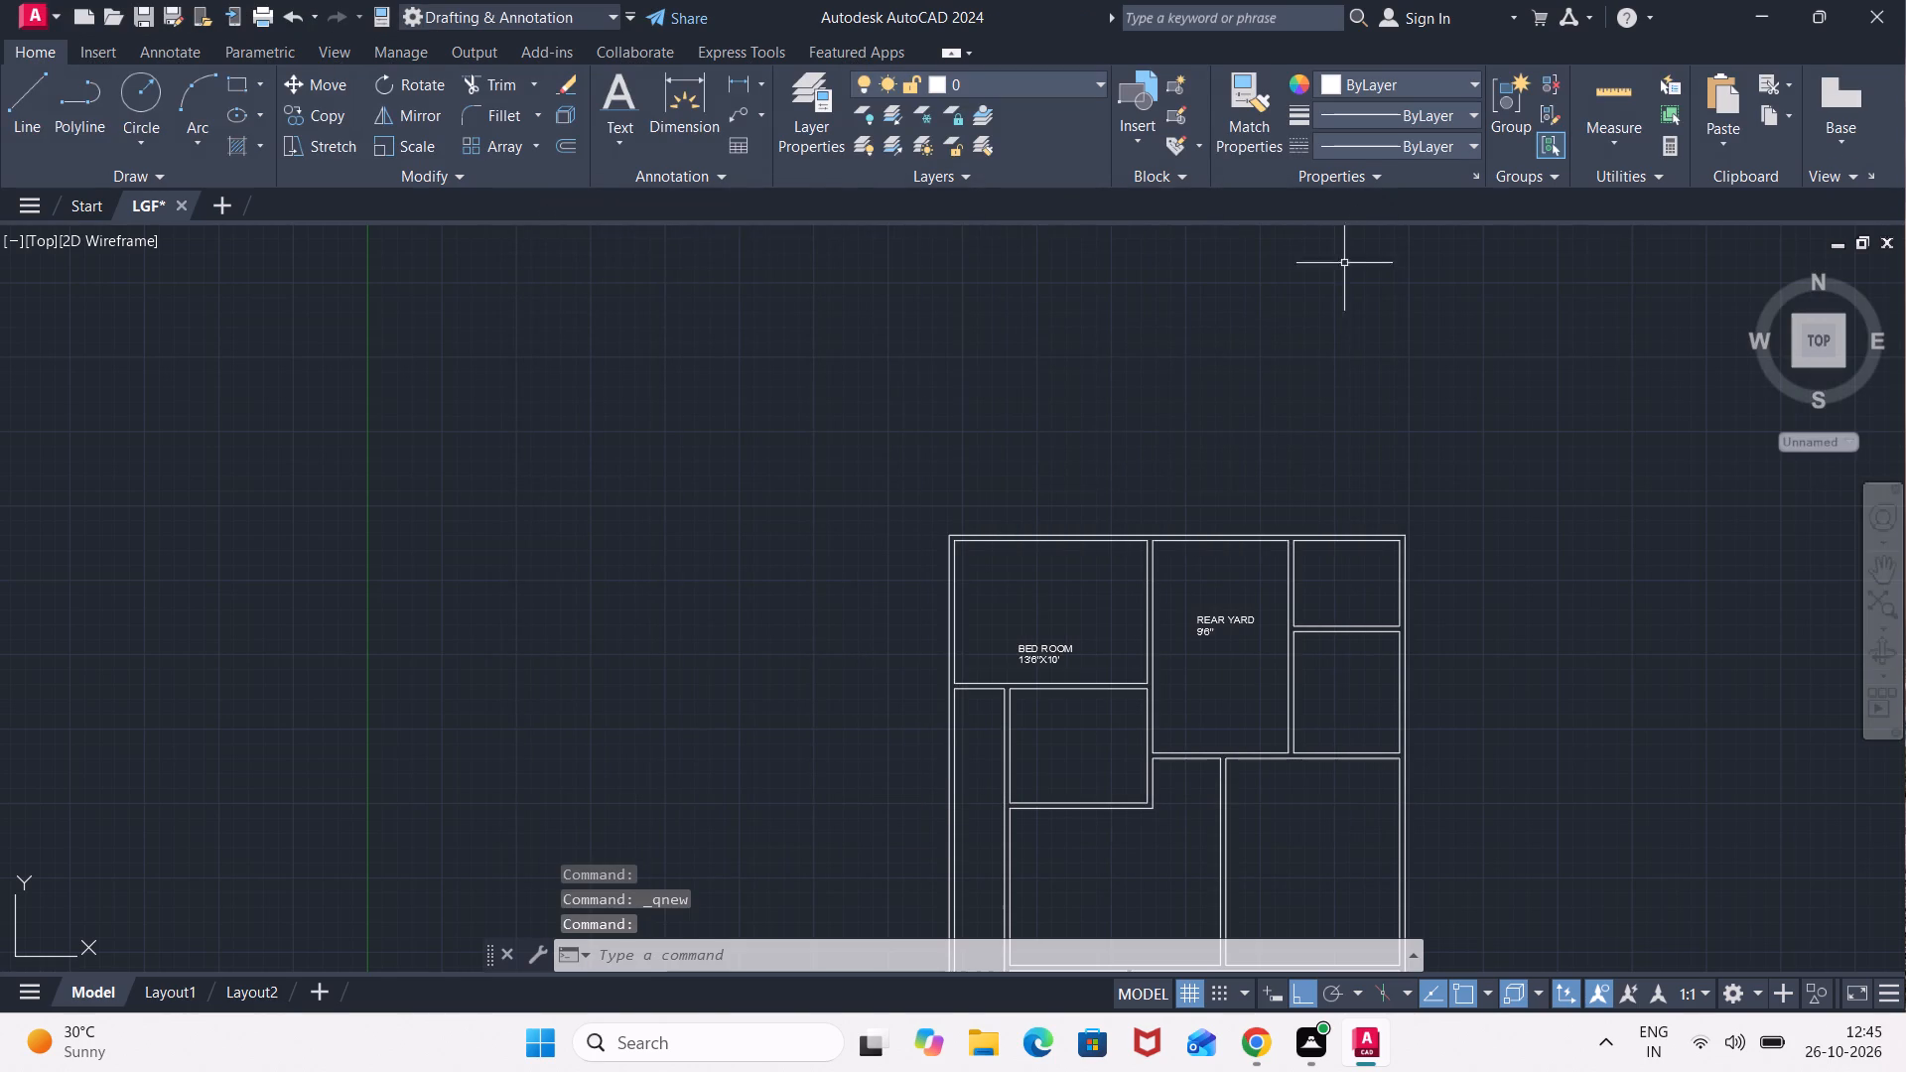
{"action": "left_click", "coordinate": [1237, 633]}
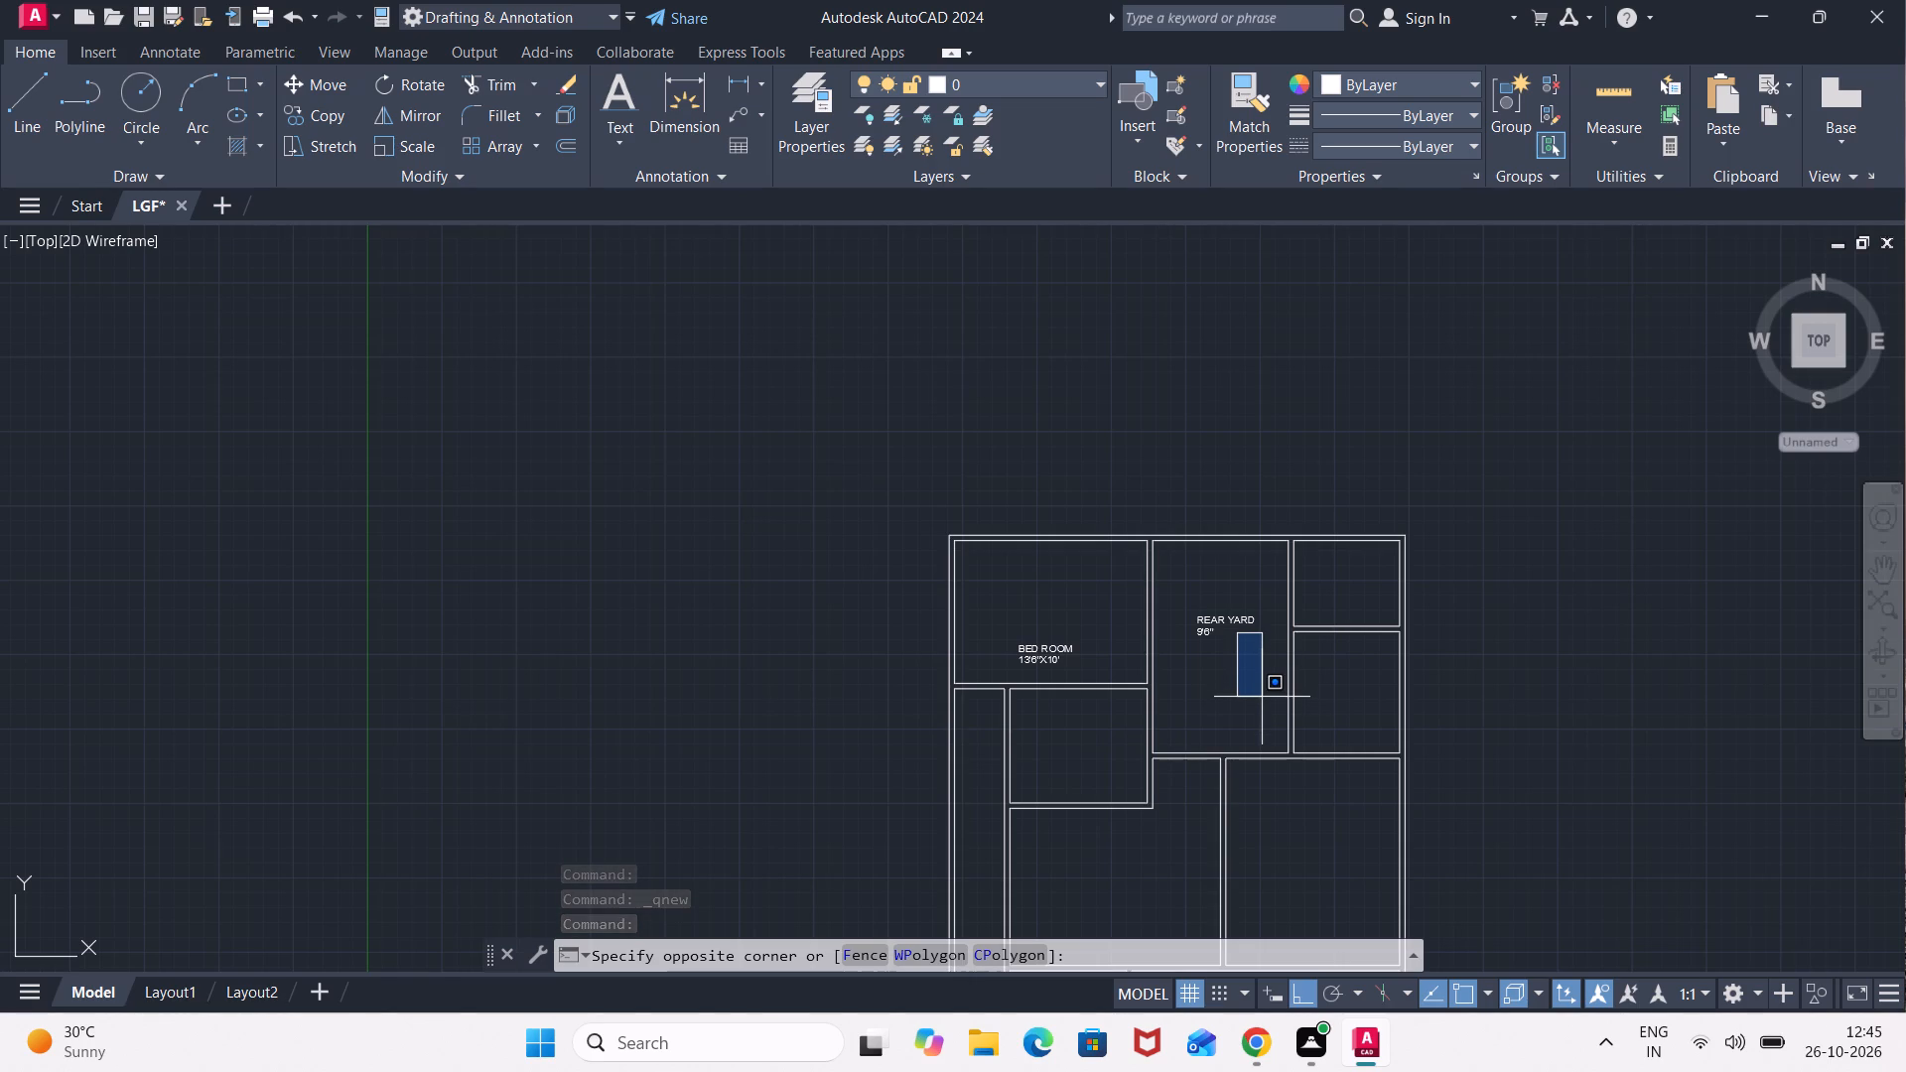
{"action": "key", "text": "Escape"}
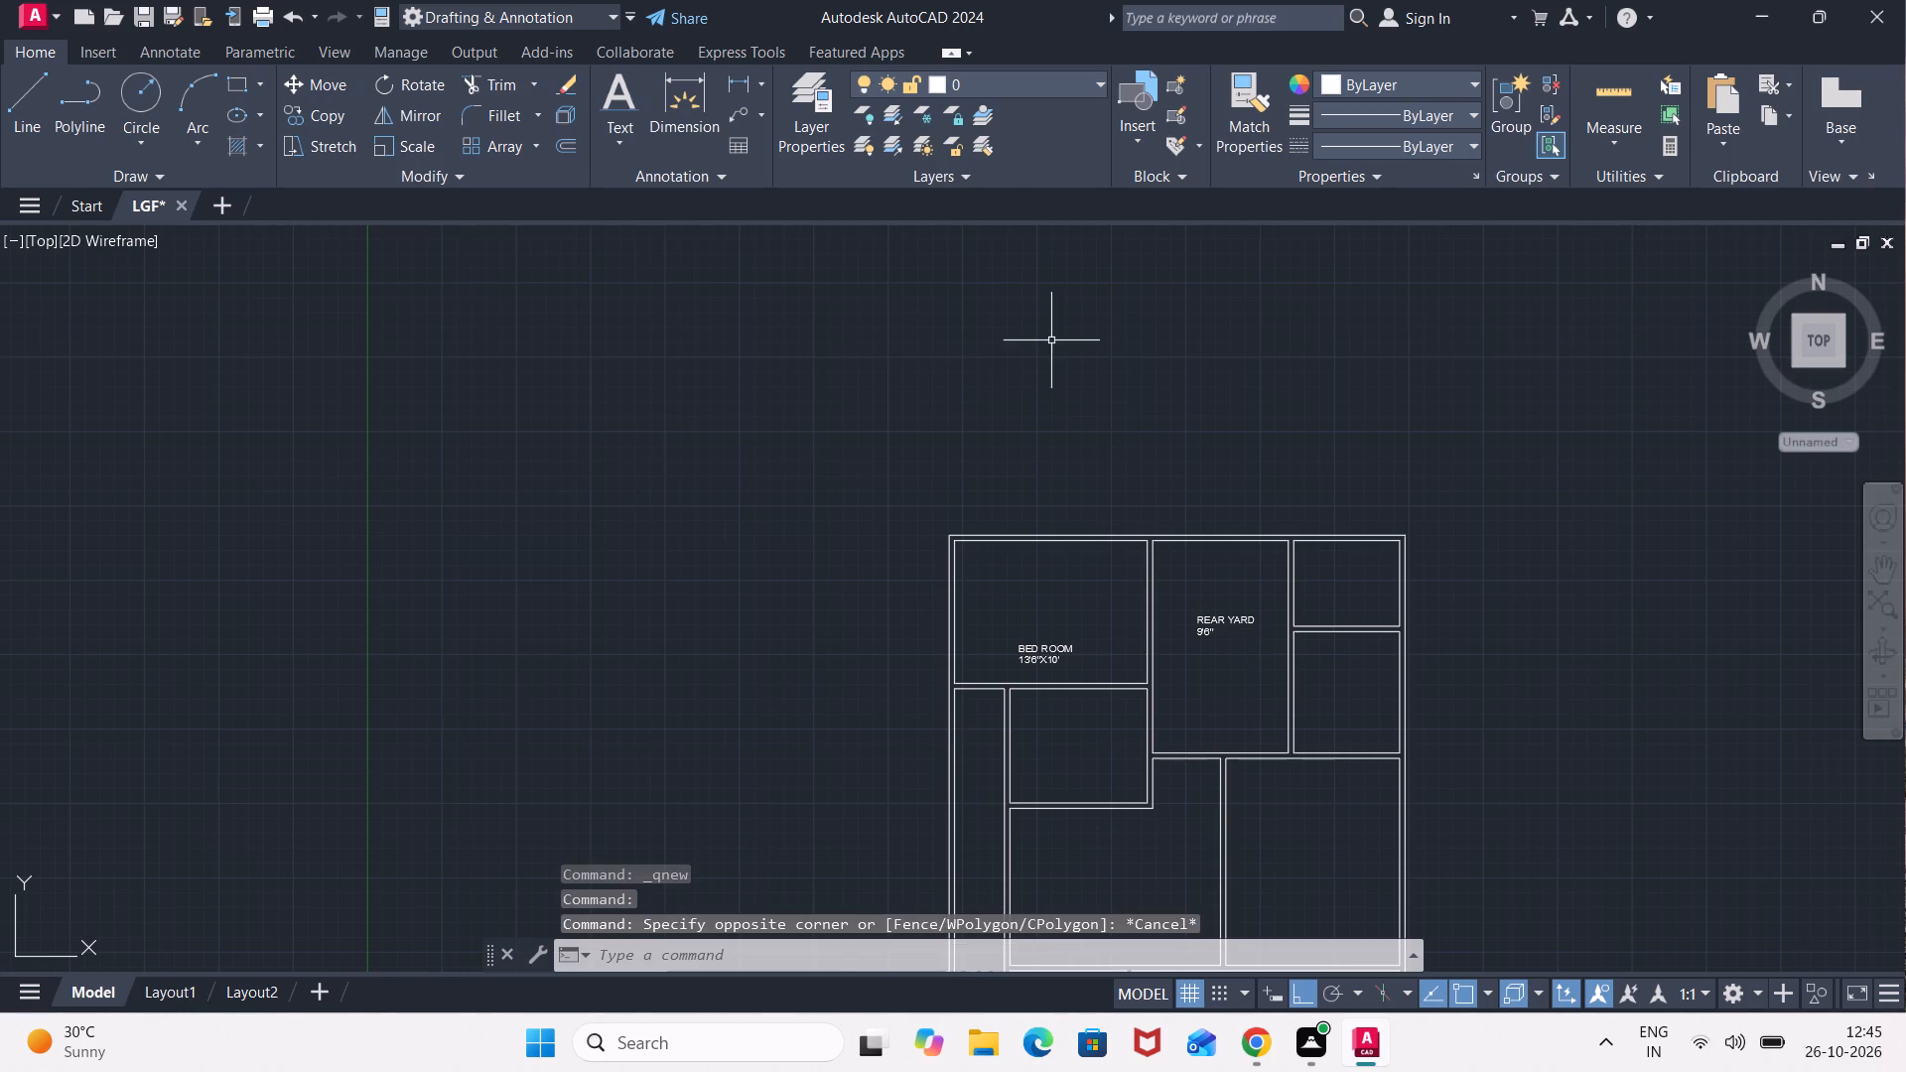
Complete the REAR YARD size by placing single-line text X14'10" beside the 9'6", with 6" height and 0 rotation.
{"action": "left_click", "coordinate": [625, 109]}
{"action": "left_click", "coordinate": [627, 126]}
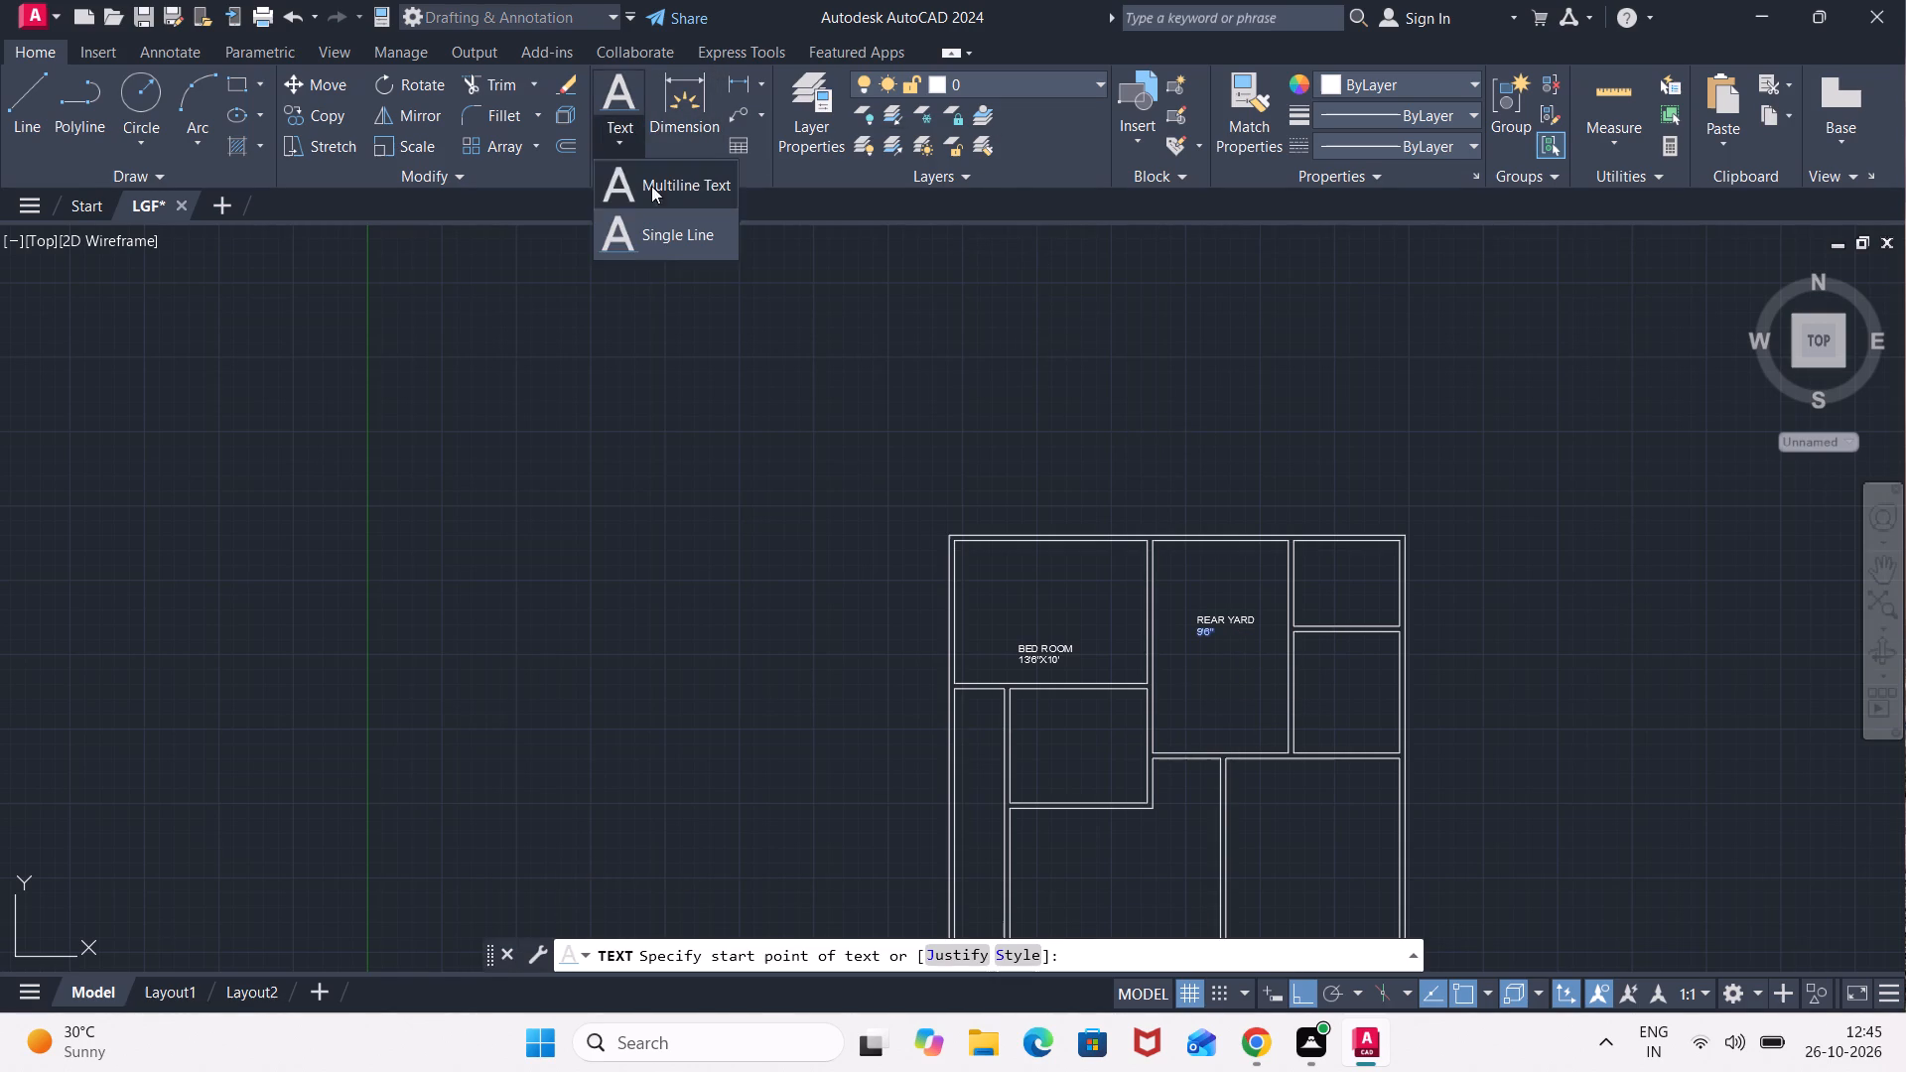
{"action": "left_click", "coordinate": [656, 241]}
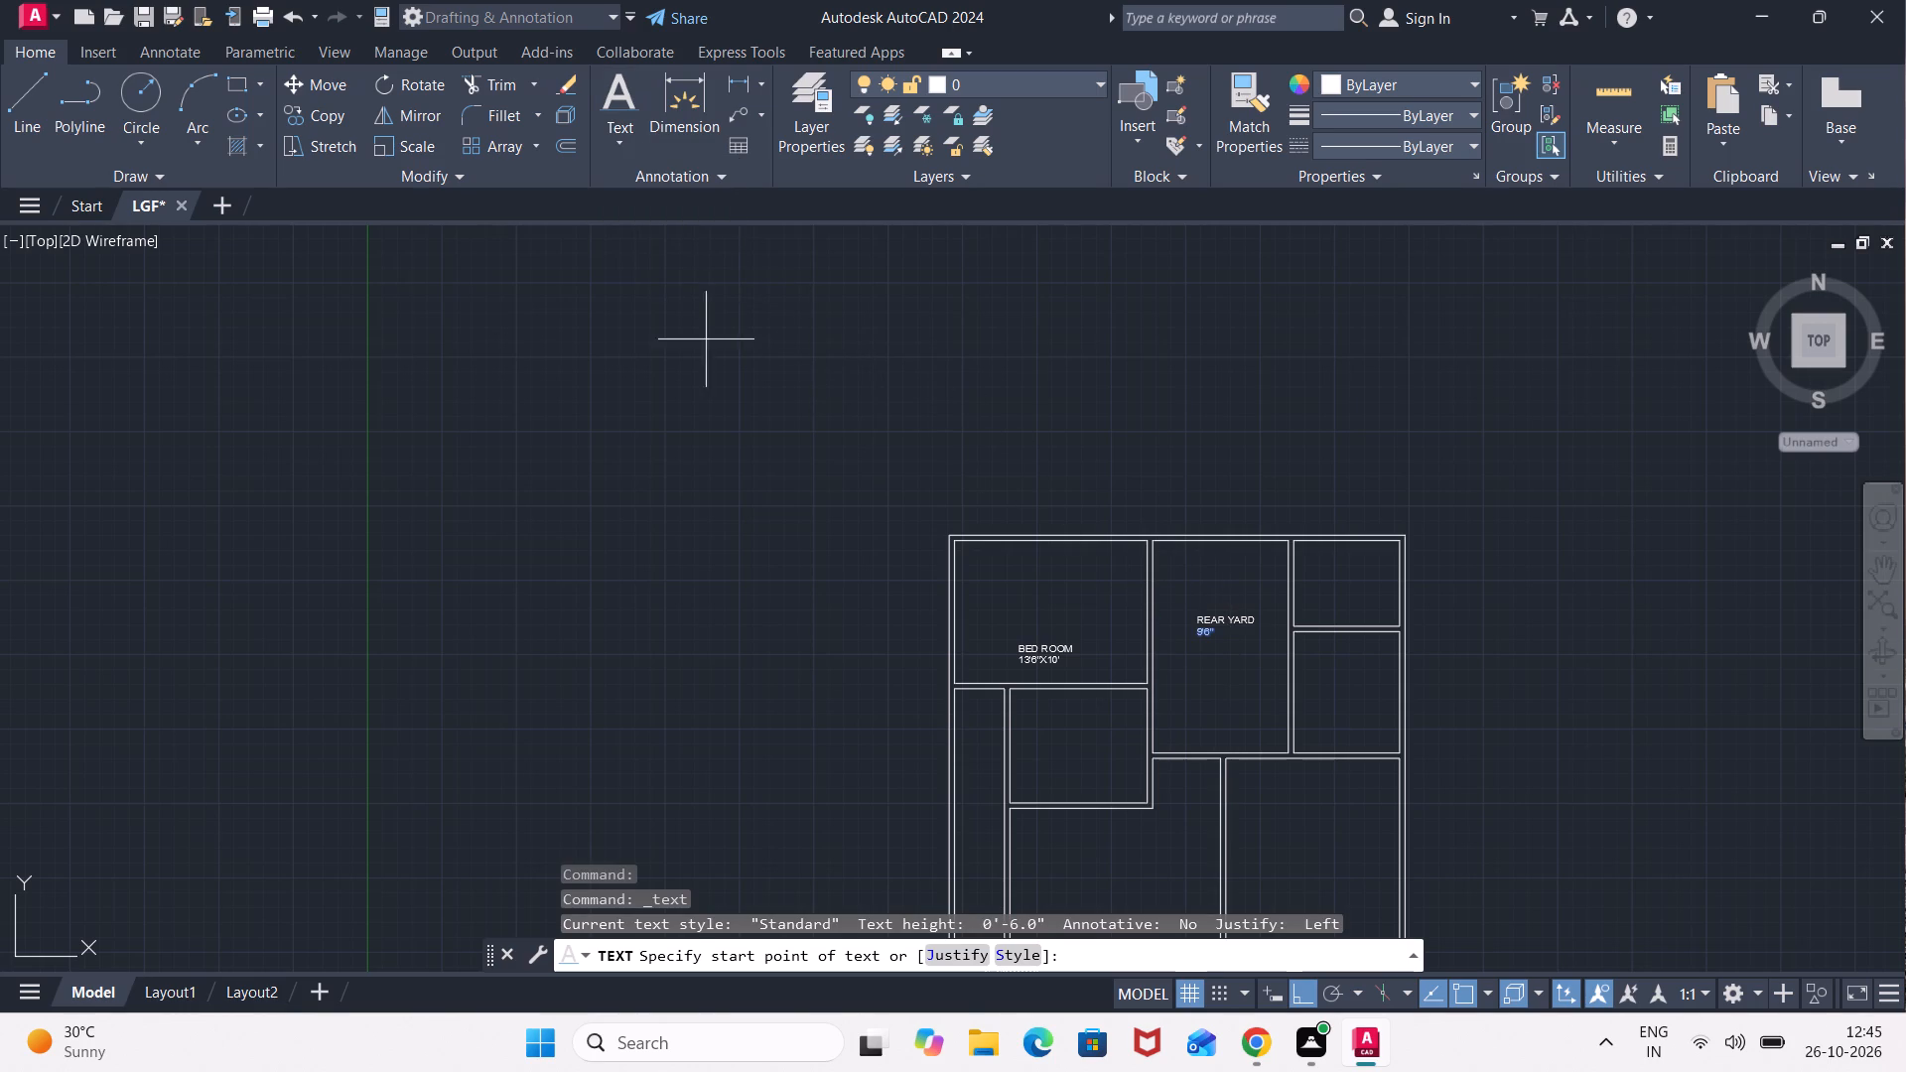
{"action": "left_click_drag", "start_coordinate": [702, 351], "coordinate": [718, 487]}
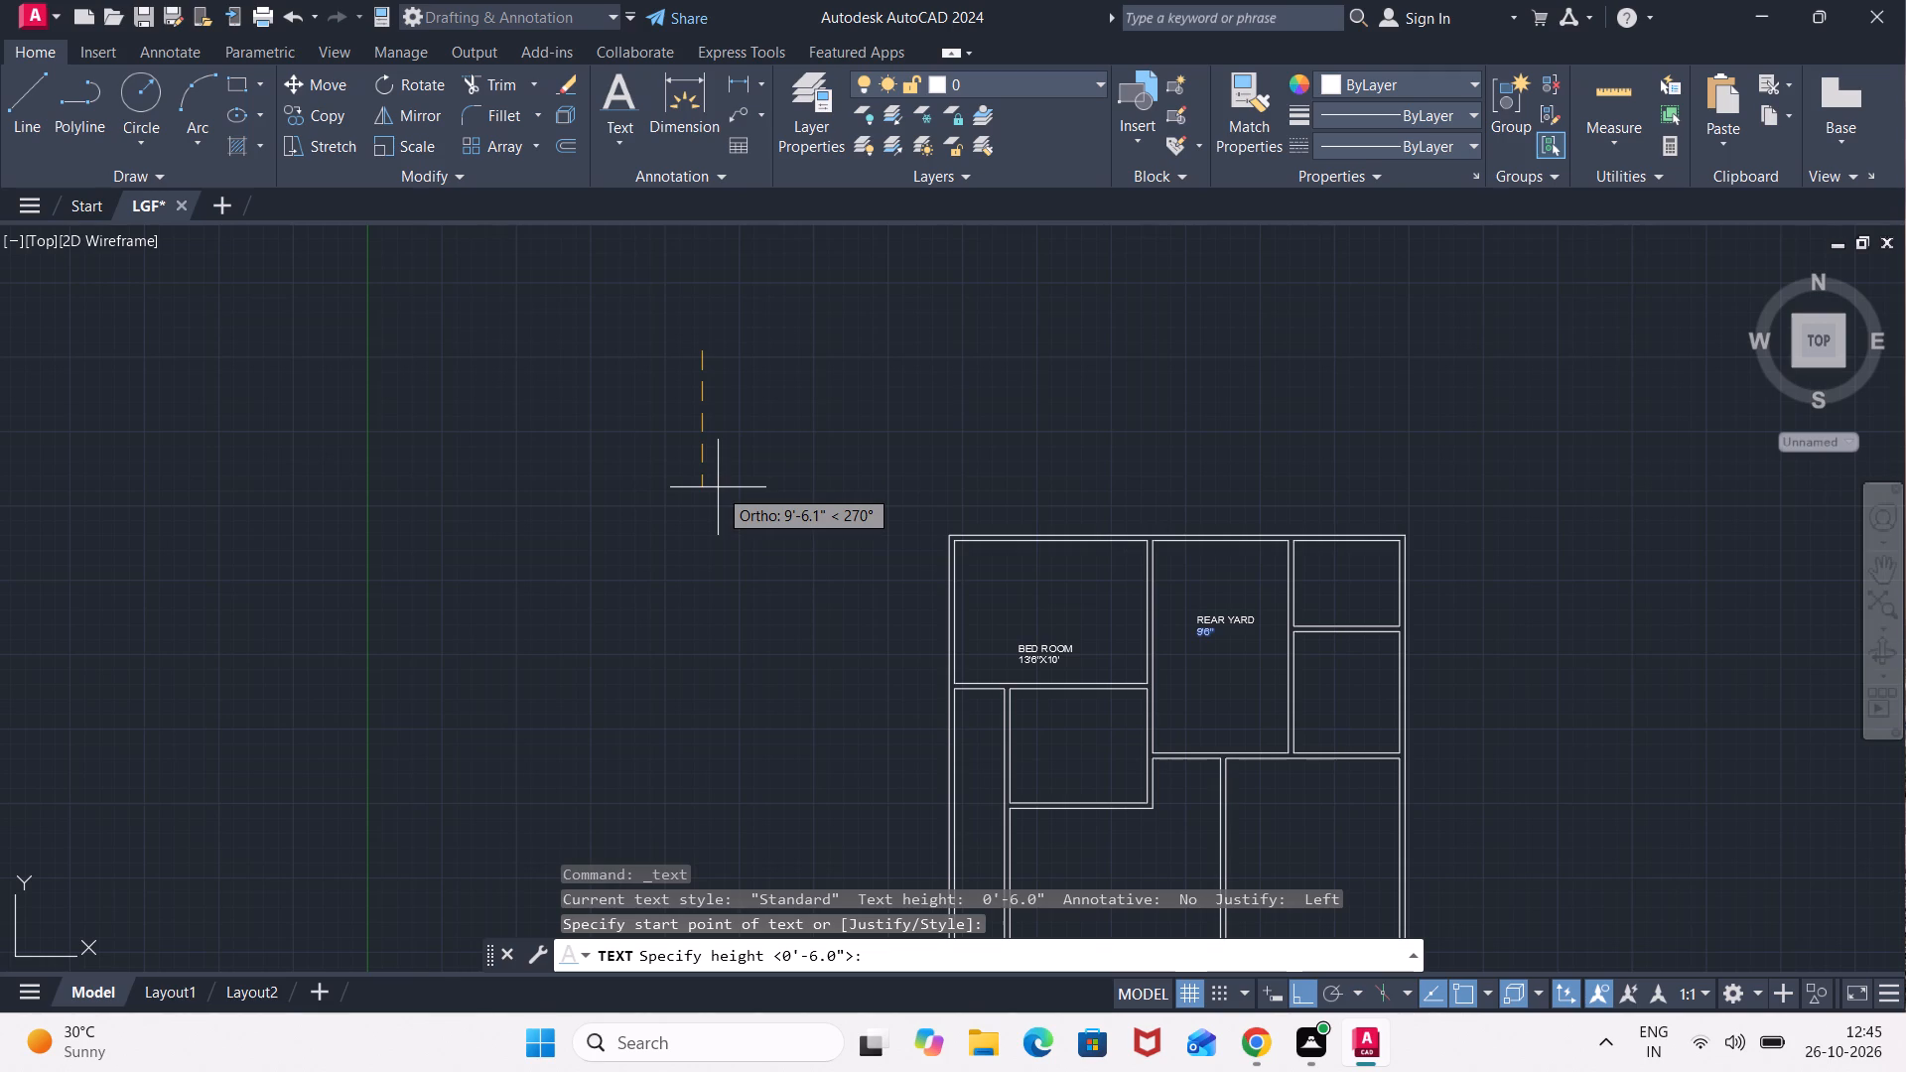
{"action": "type", "text": "6'"}
{"action": "key", "text": "BackSpace"}
{"action": "key", "text": "shift+quotedbl"}
{"action": "key", "text": "Return"}
{"action": "key", "text": "0"}
{"action": "key", "text": "Return"}
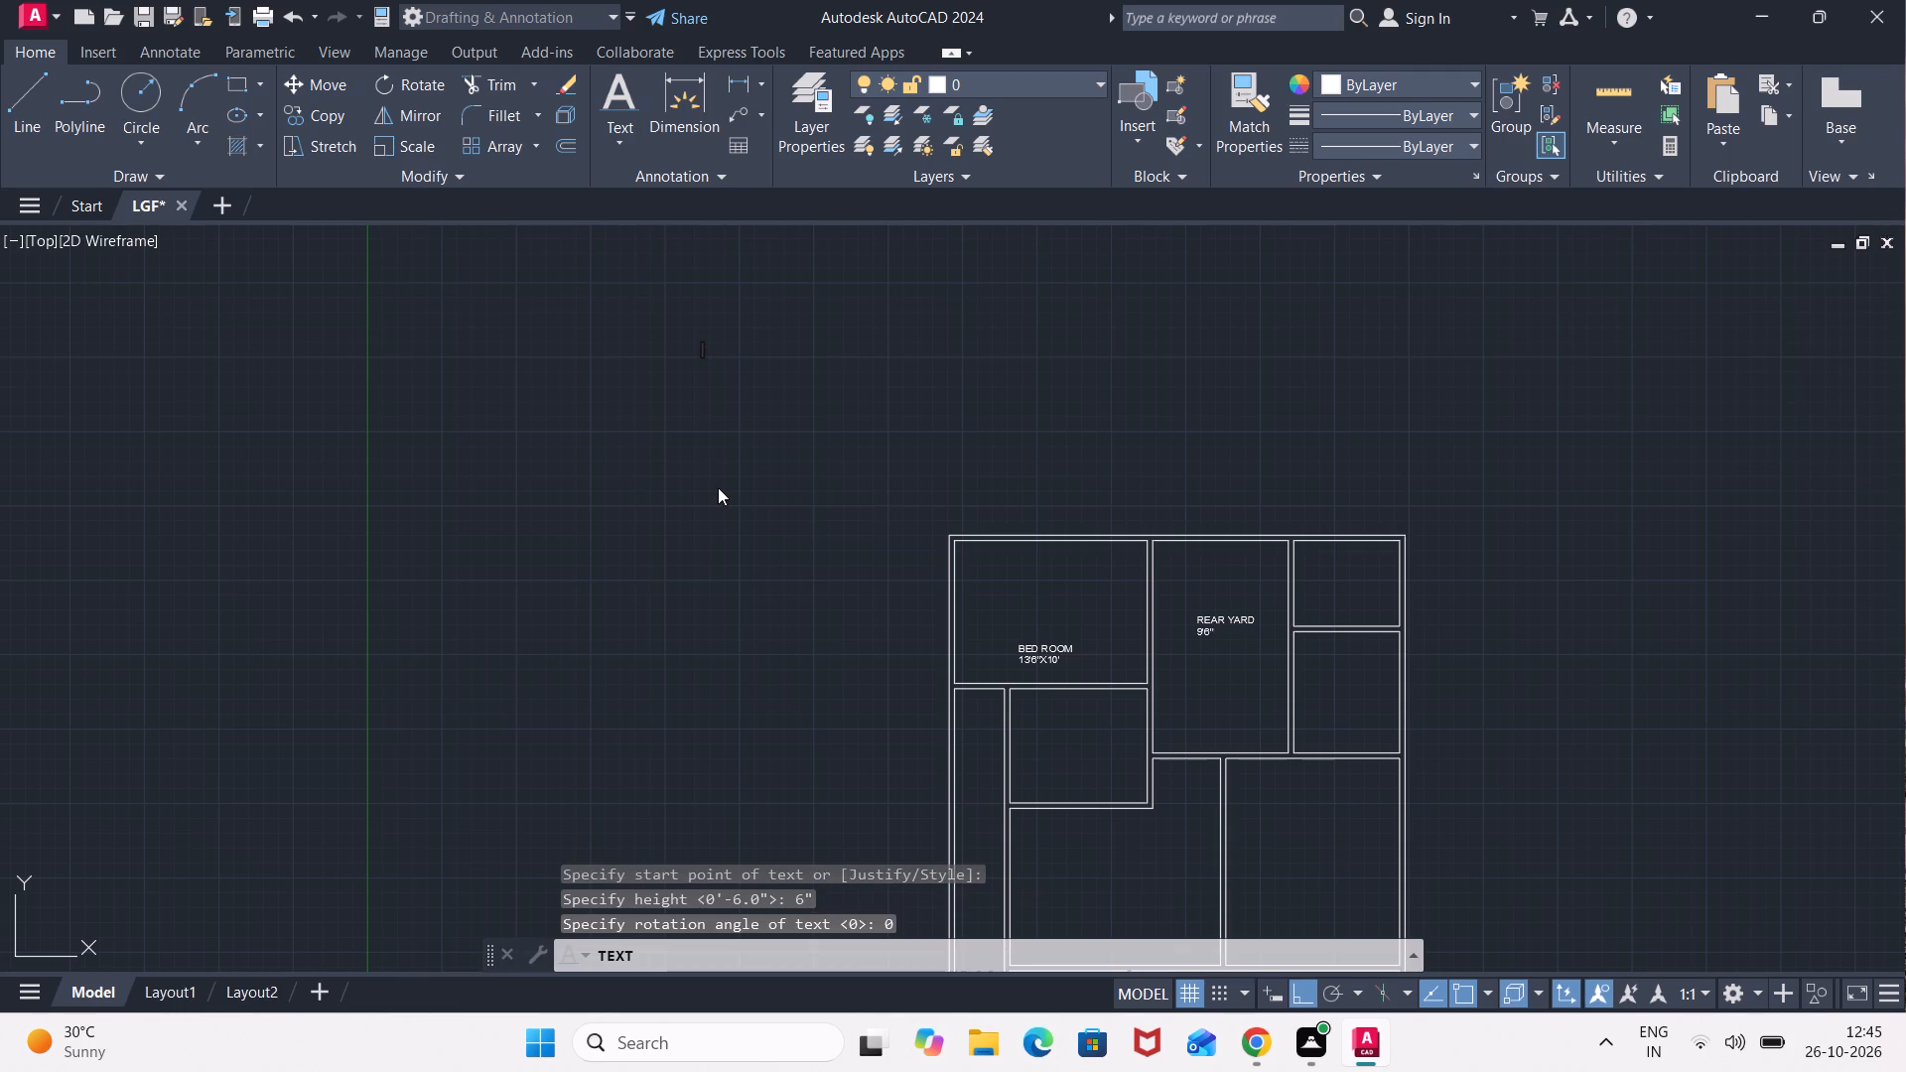
{"action": "double_click", "coordinate": [1217, 628]}
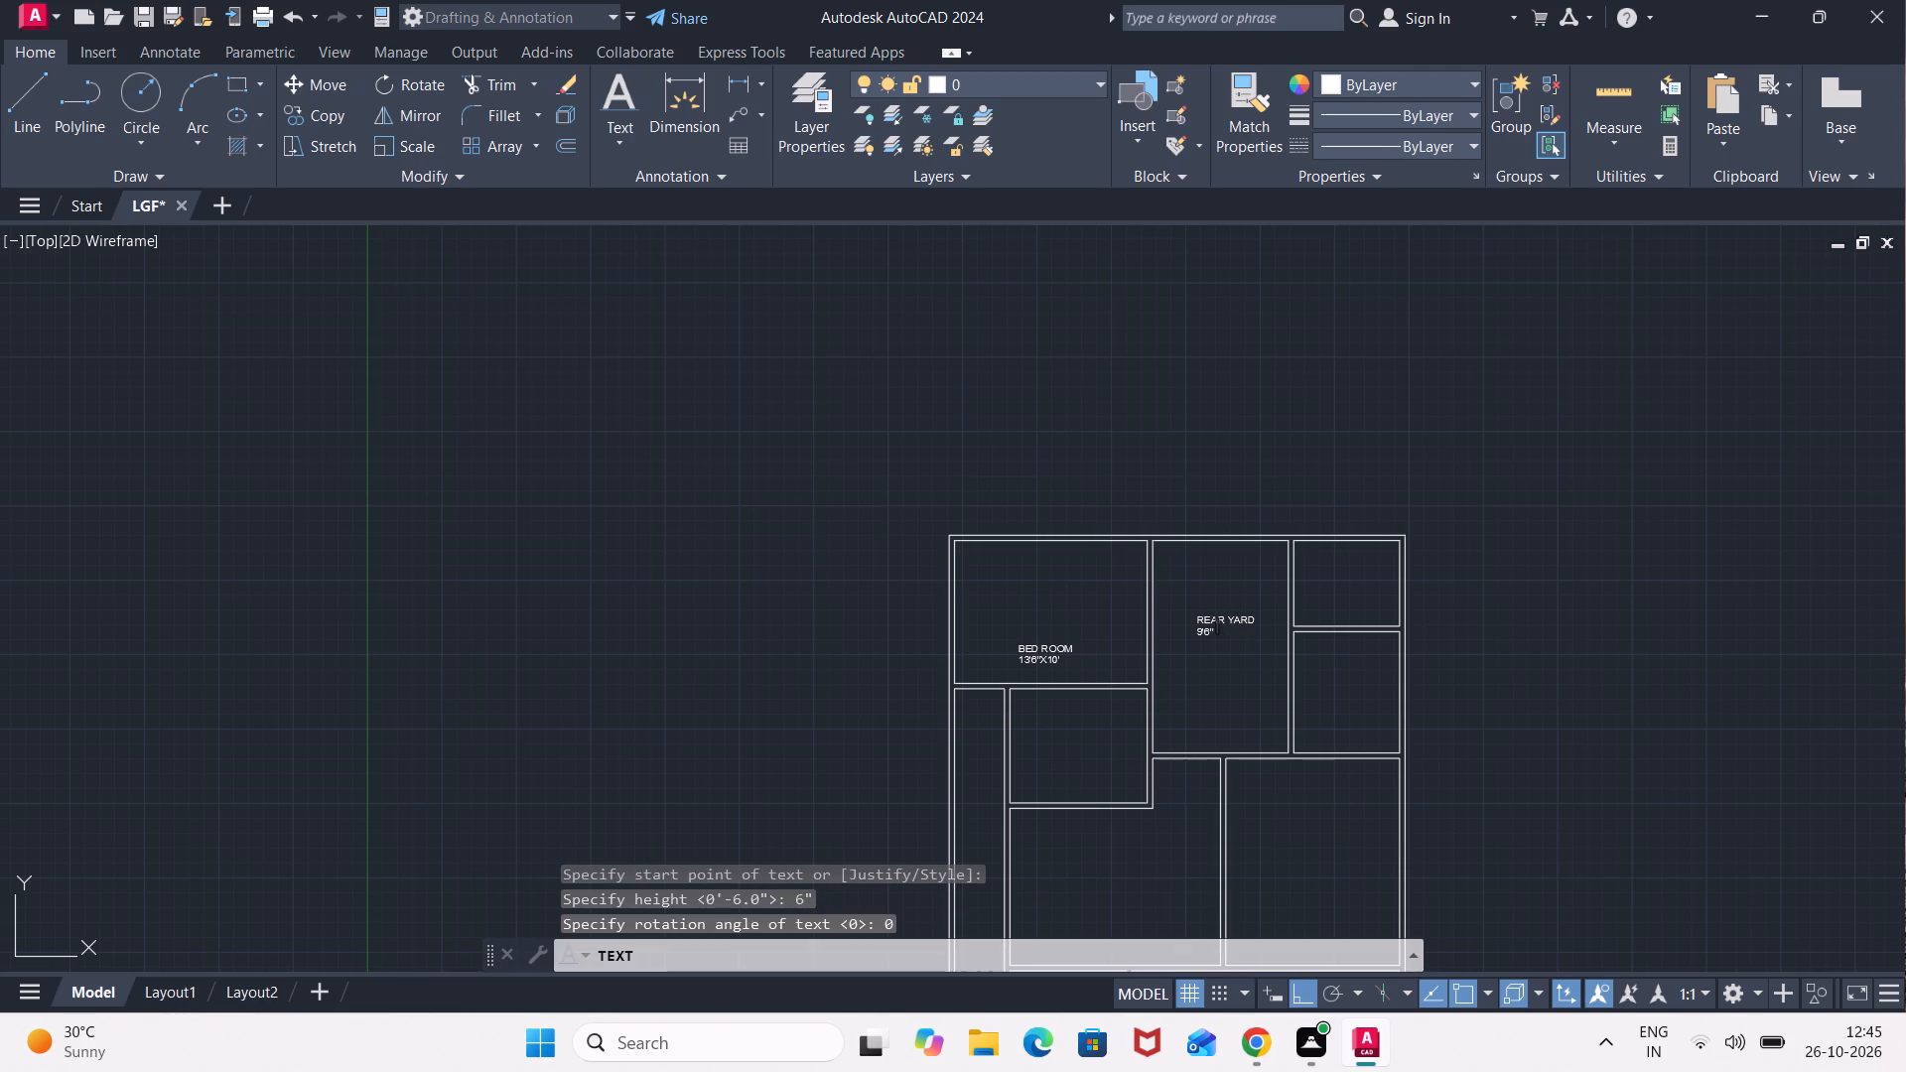
{"action": "left_click", "coordinate": [1217, 640]}
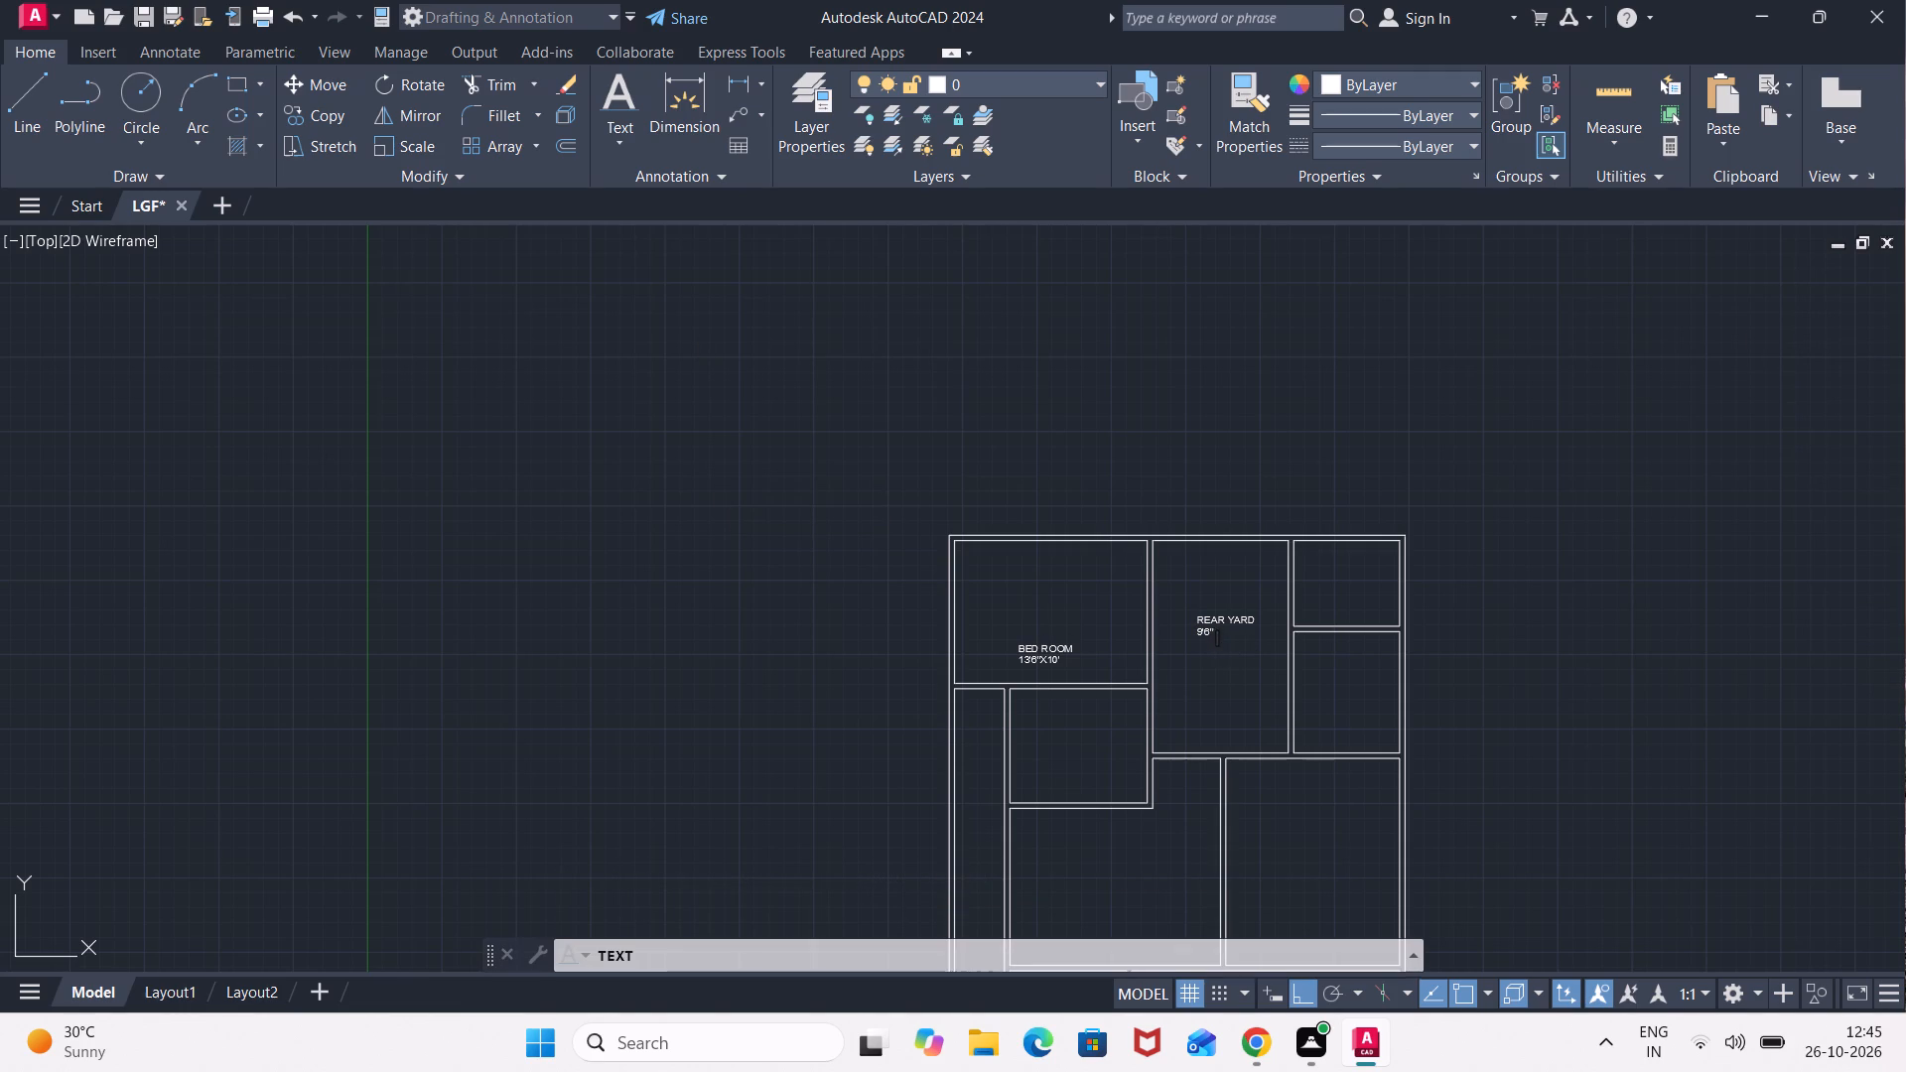
{"action": "left_click", "coordinate": [1216, 627]}
{"action": "left_click", "coordinate": [1216, 629]}
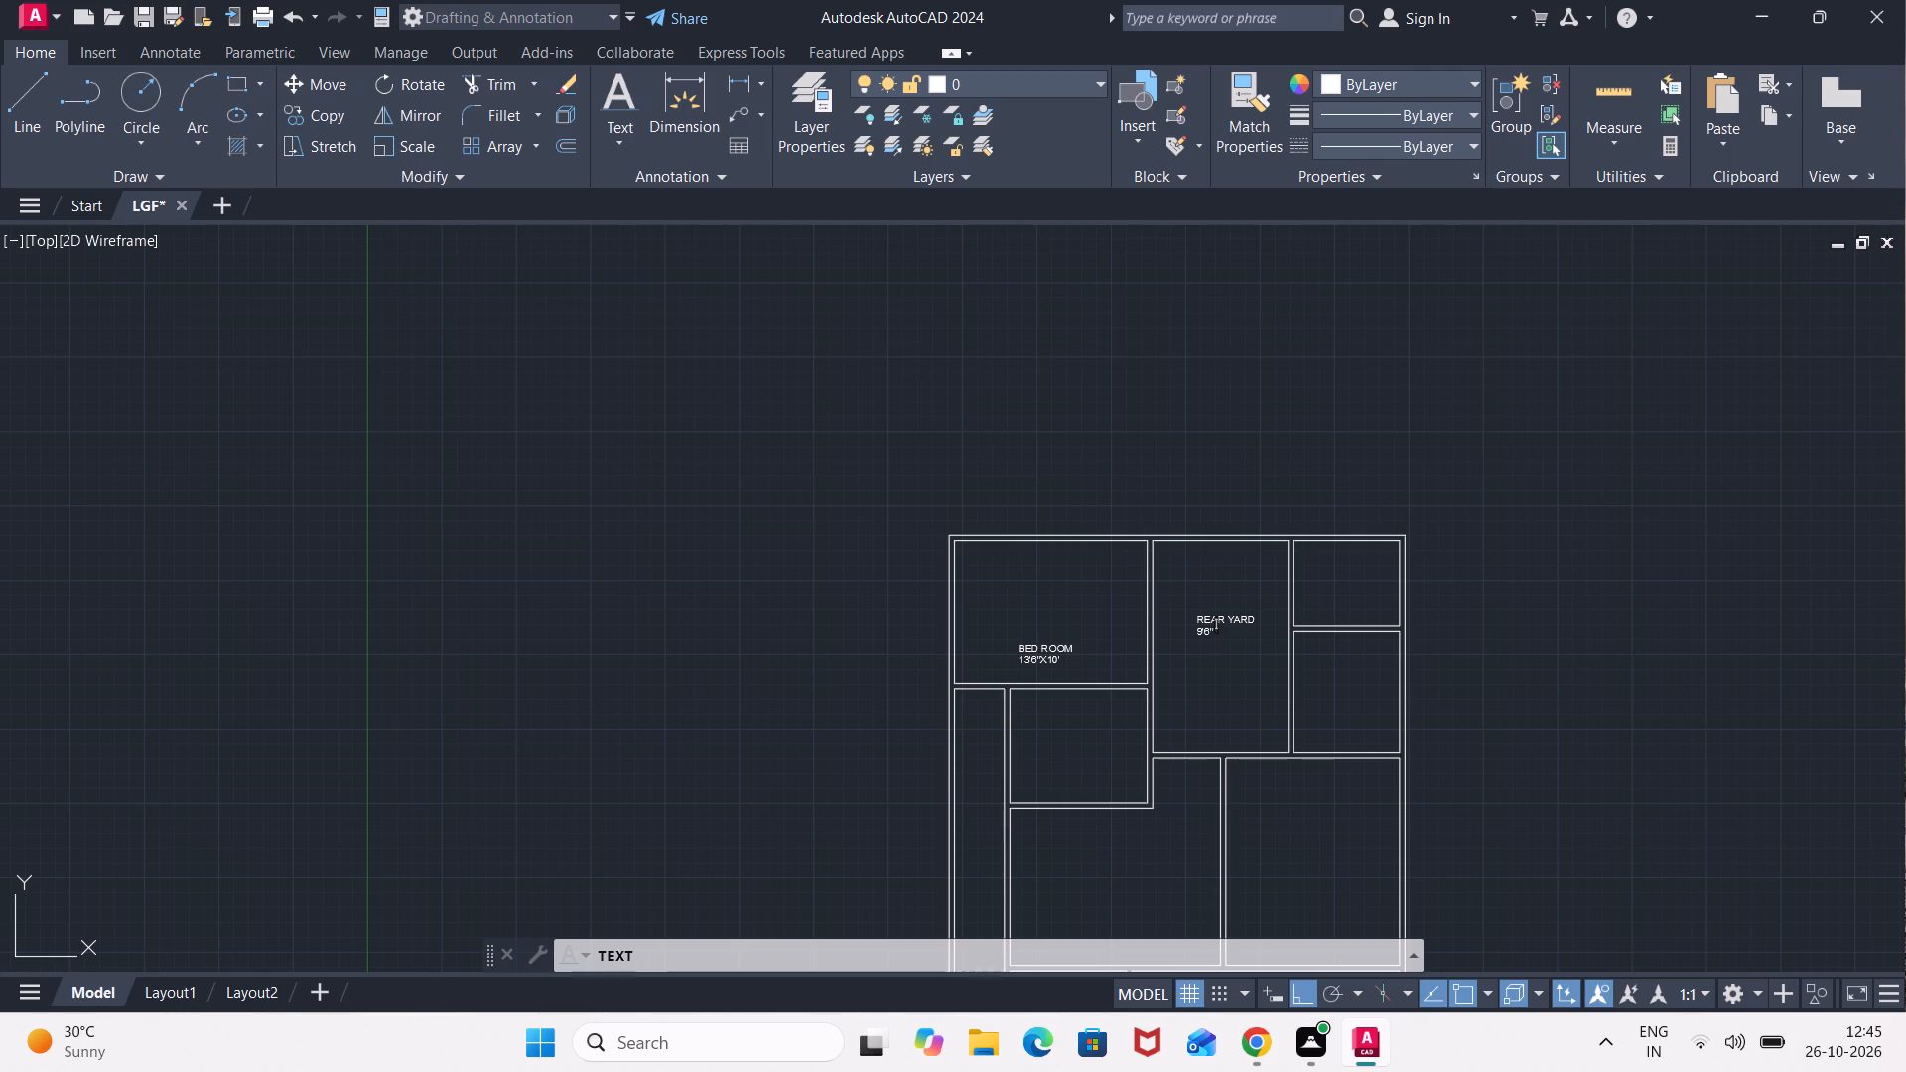
{"action": "left_click", "coordinate": [1216, 637]}
{"action": "key", "text": "x"}
{"action": "type", "text": "14"}
{"action": "key", "text": "apostrophe"}
{"action": "type", "text": "10"}
{"action": "key", "text": "shift+quotedbl"}
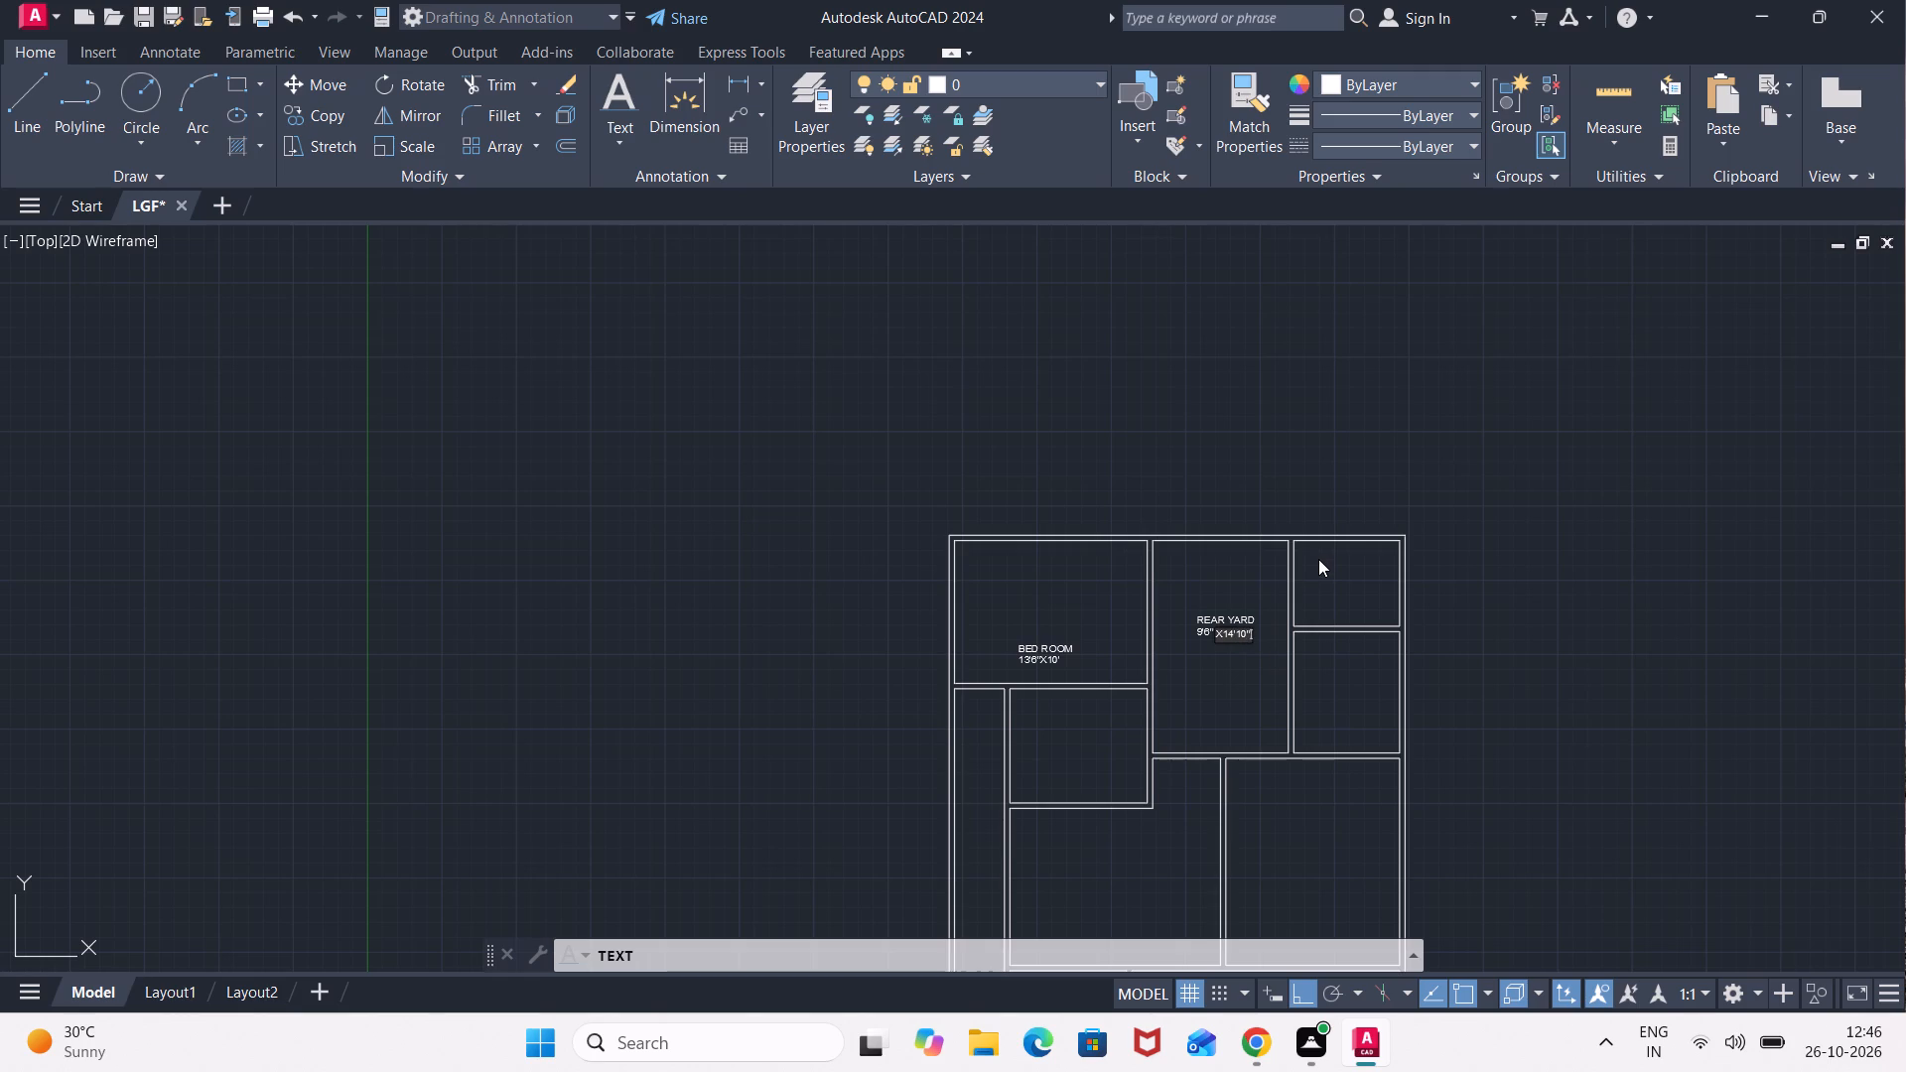
Label the plan's upper right corner room TOILET, with the size 5'8"X6' on a second text line.
{"action": "left_click", "coordinate": [1318, 559]}
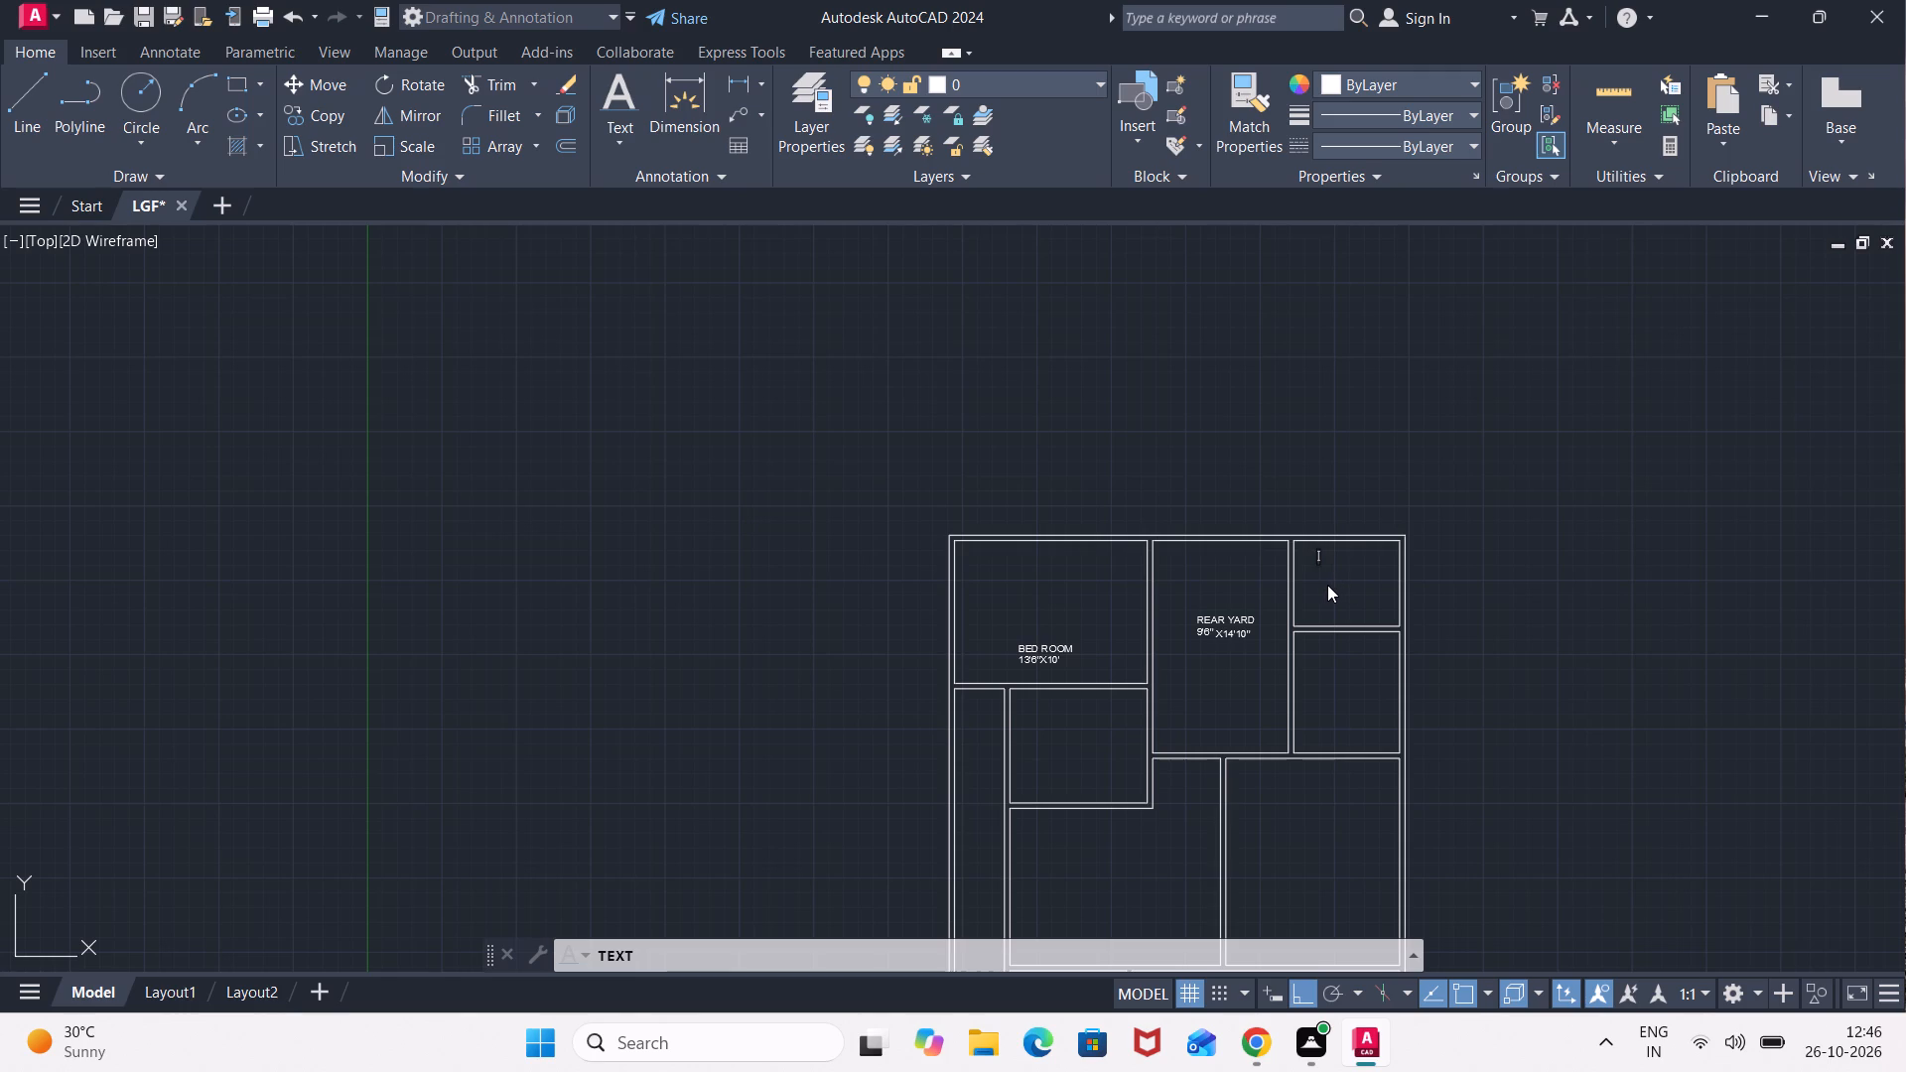
{"action": "left_click", "coordinate": [1326, 585]}
{"action": "type", "text": "TOILET"}
{"action": "key", "text": "Return"}
{"action": "key", "text": "5"}
{"action": "type", "text": "'8"}
{"action": "key", "text": "shift+quotedbl"}
{"action": "key", "text": "x"}
{"action": "type", "text": "6'"}
Label the room directly below the toilet STORE, with the size 5'8"X8'6" on a second text line.
{"action": "left_click", "coordinate": [1307, 676]}
{"action": "type", "text": "STORE"}
{"action": "key", "text": "Return"}
{"action": "type", "text": "5'"}
{"action": "type", "text": "8\""}
{"action": "key", "text": "x"}
{"action": "key", "text": "8"}
{"action": "key", "text": "apostrophe"}
{"action": "key", "text": "6"}
{"action": "key", "text": "shift+quotedbl"}
Label the large room below REAR YARD and STORE BED ROOM, with the size 12'2"X14'6" on a second text line.
{"action": "middle_click_drag", "start_coordinate": [1337, 810], "coordinate": [1265, 333]}
{"action": "middle_click_drag", "start_coordinate": [1231, 388], "coordinate": [1231, 391]}
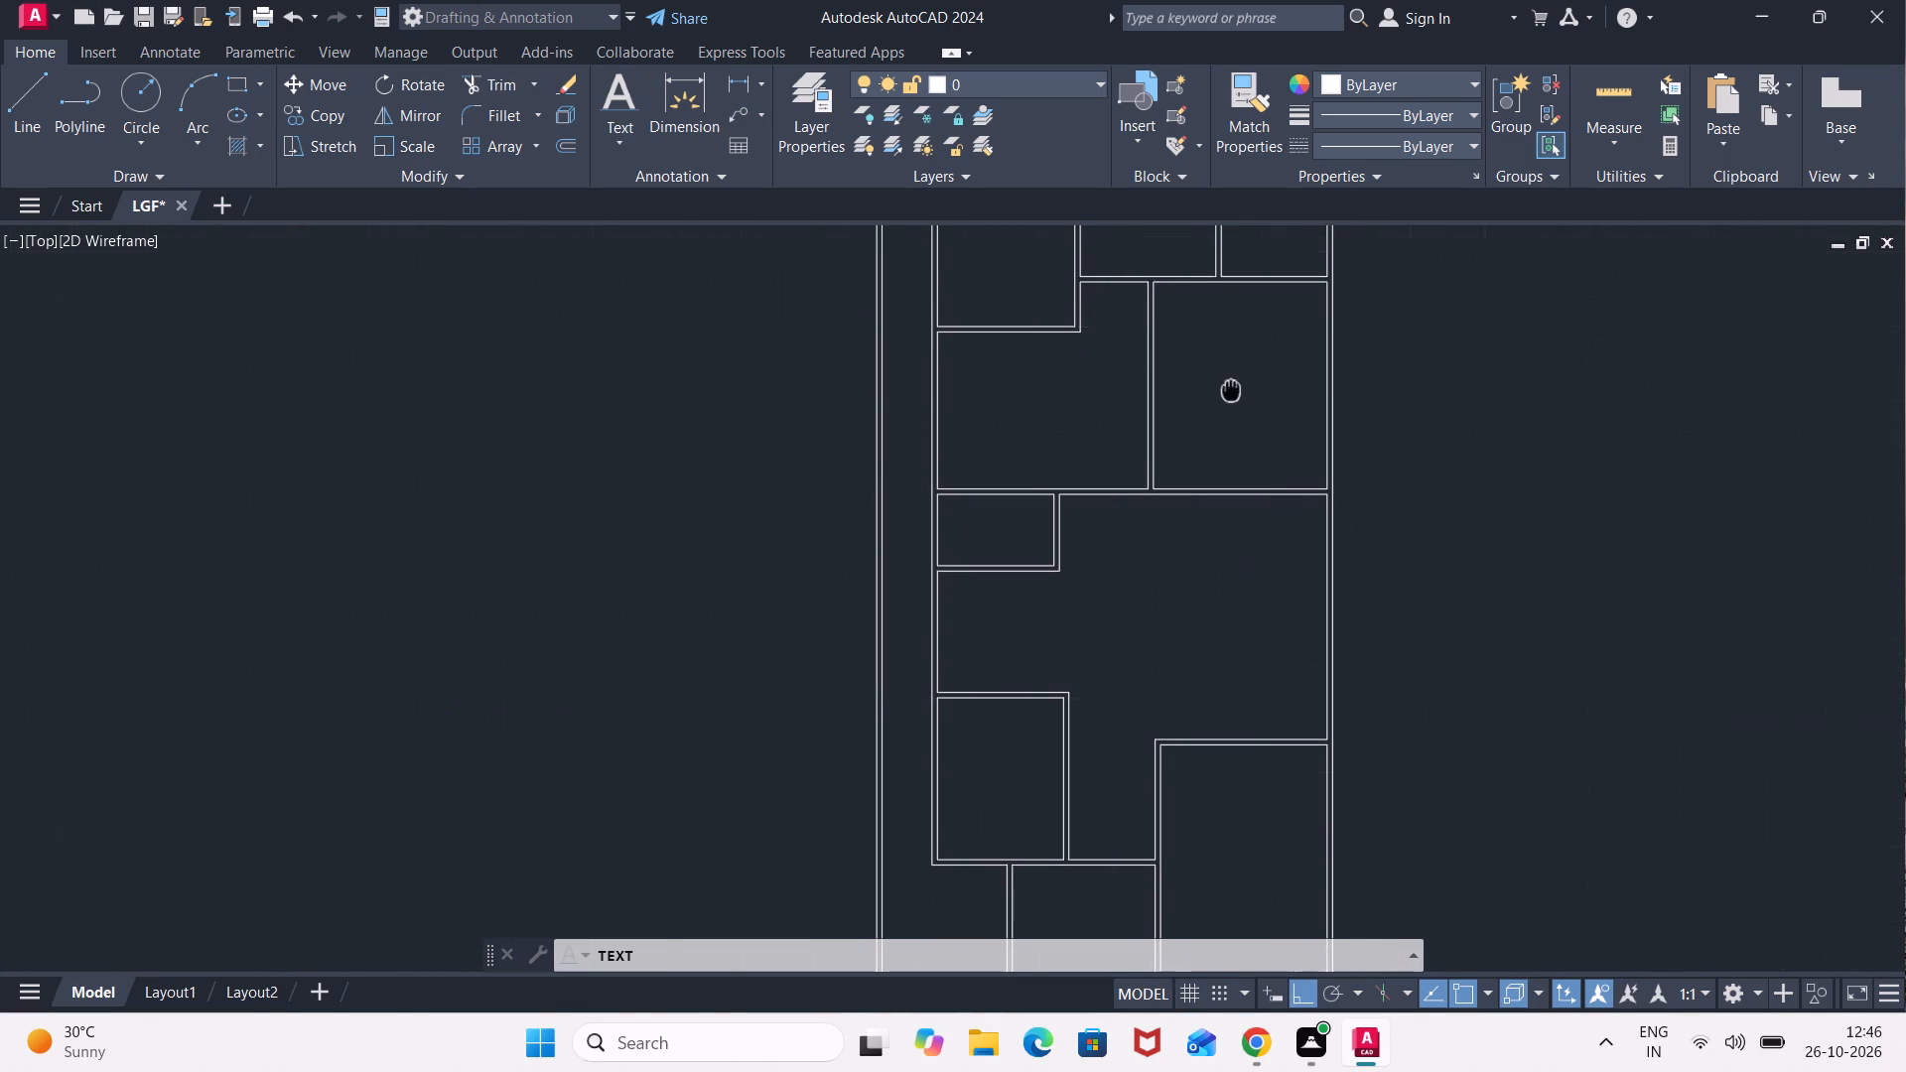
{"action": "middle_click_drag", "start_coordinate": [1231, 391], "coordinate": [1249, 506]}
{"action": "left_click", "coordinate": [1191, 461]}
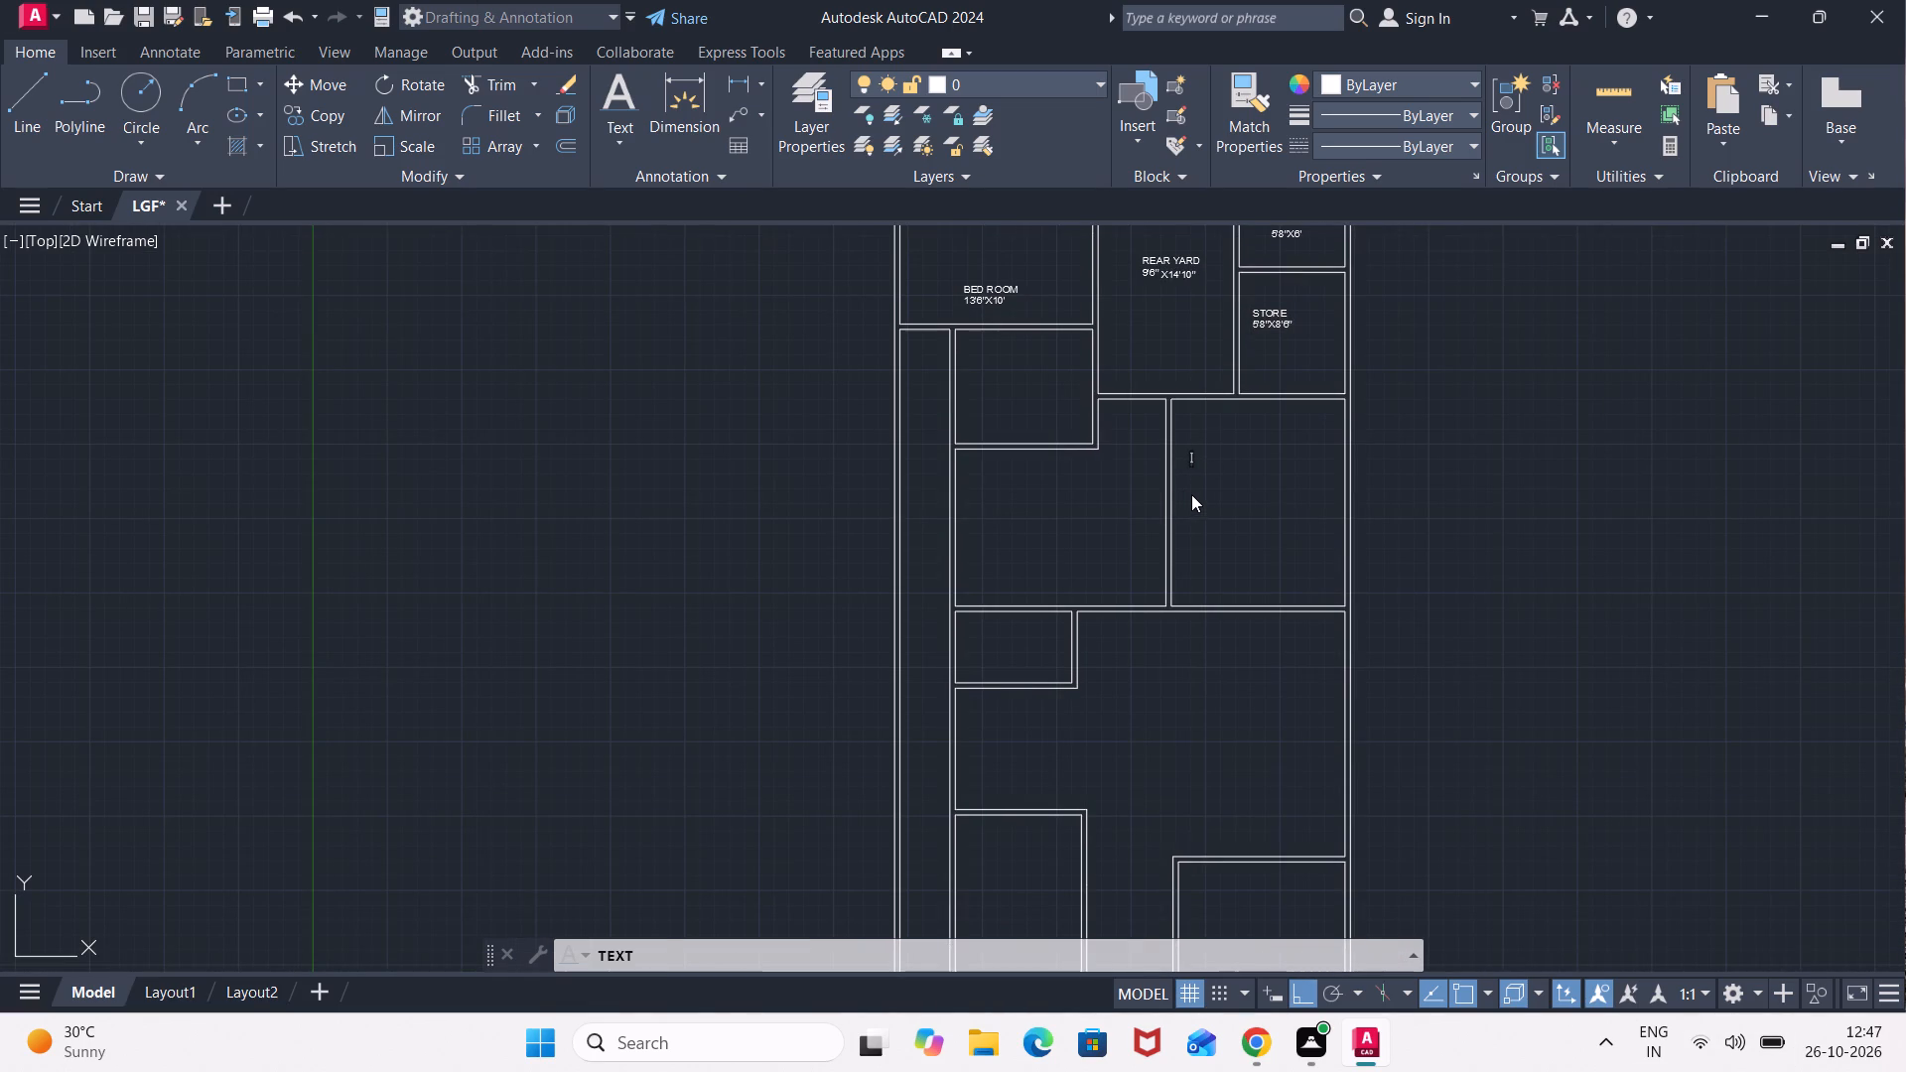
{"action": "left_click", "coordinate": [1191, 494]}
{"action": "left_click", "coordinate": [1182, 508]}
{"action": "type", "text": "BED ROOM"}
{"action": "key", "text": "Return"}
{"action": "type", "text": "12"}
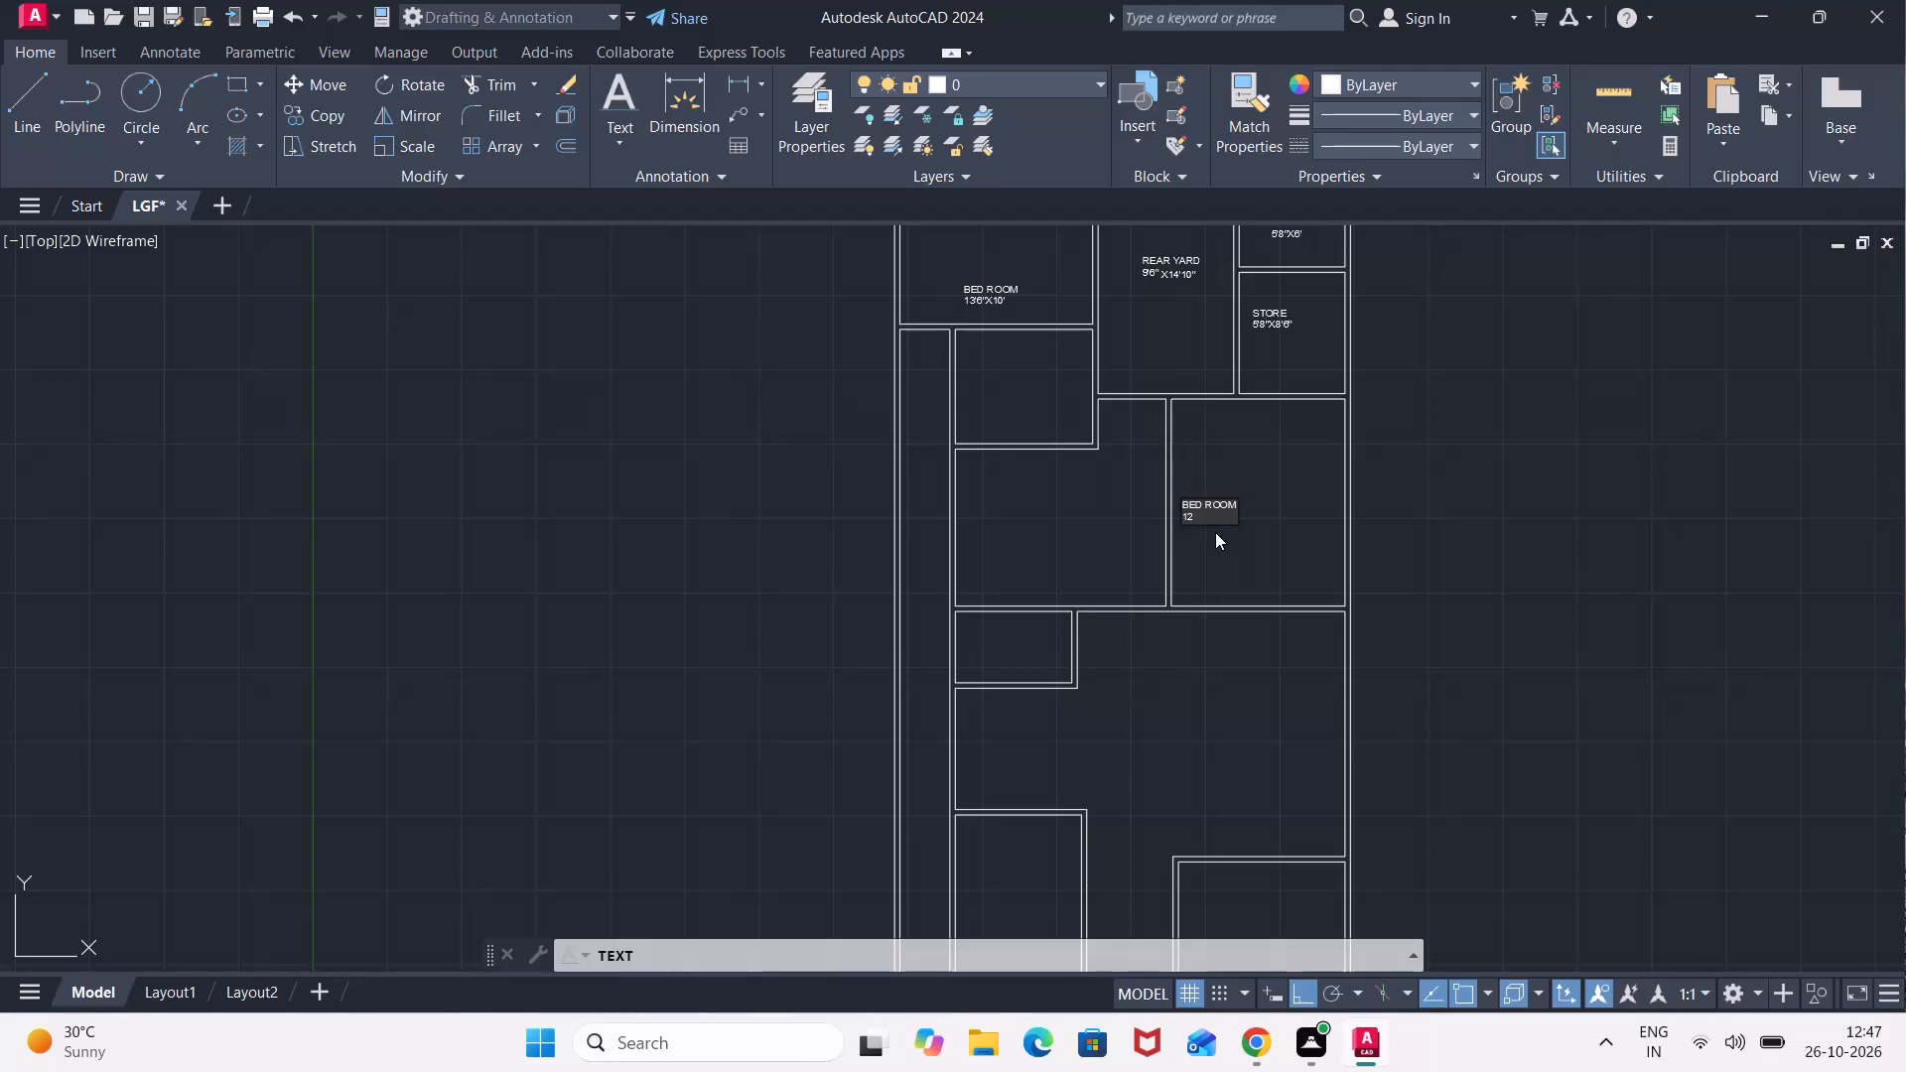
{"action": "type", "text": "'2\""}
{"action": "type", "text": "X14'"}
{"action": "key", "text": "6"}
{"action": "key", "text": "shift+quotedbl"}
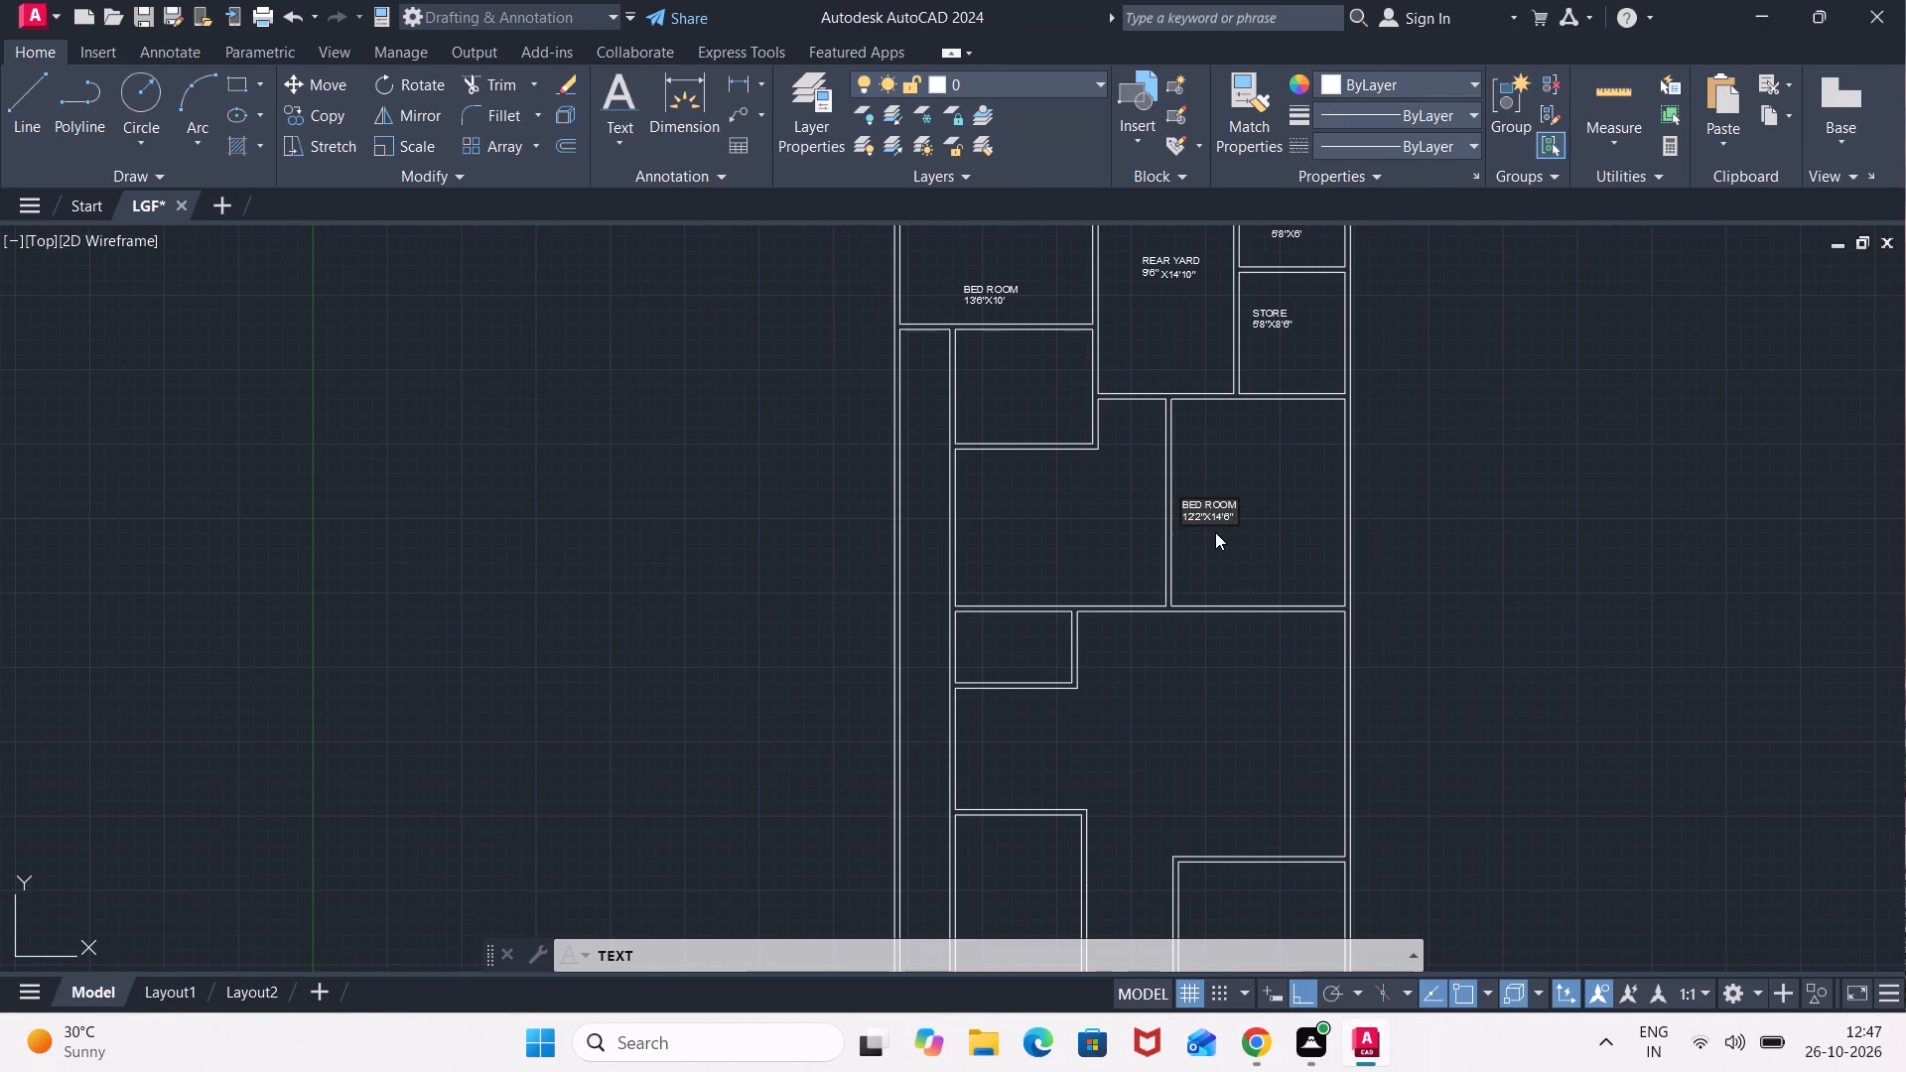
Label the room below the upper left bedroom KITCHEN, with the size 9'8"X8' on a second text line.
{"action": "left_click", "coordinate": [996, 386]}
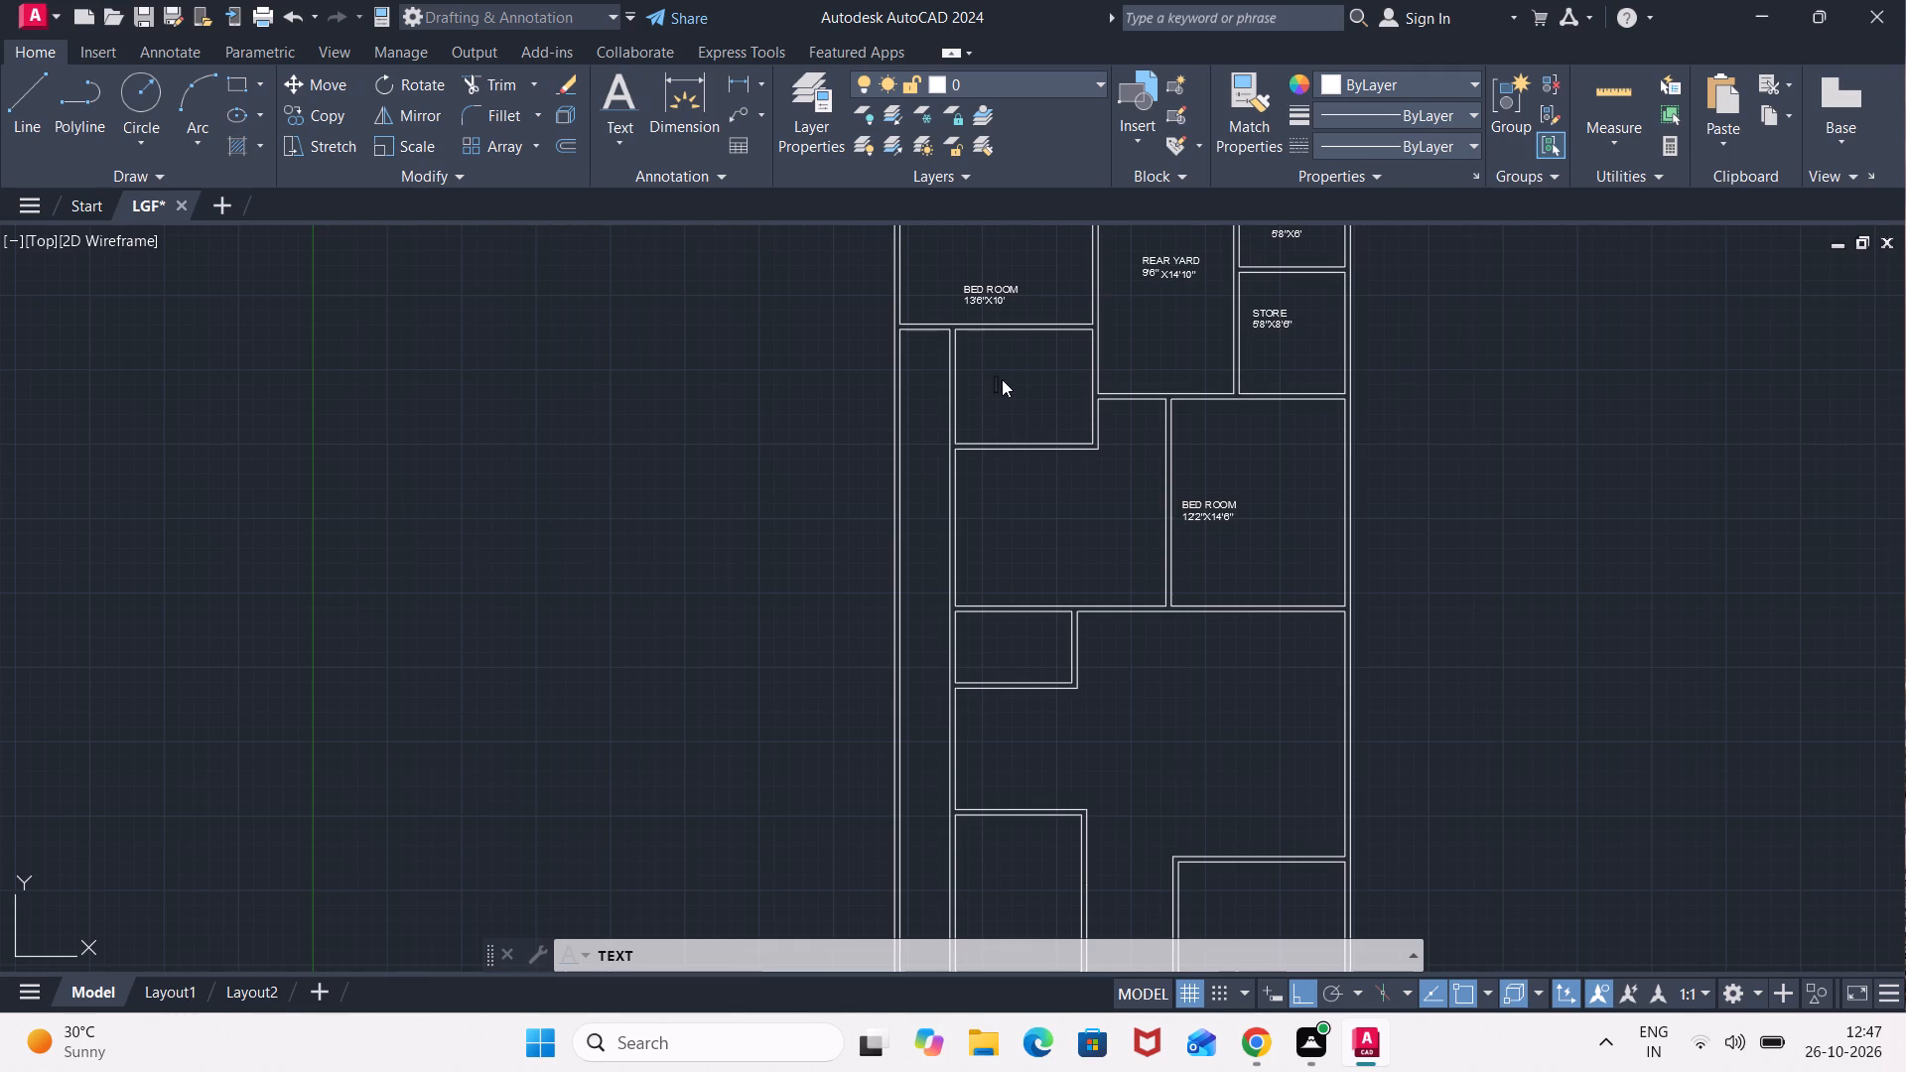
{"action": "left_click", "coordinate": [1002, 379]}
{"action": "type", "text": "KITCHEN"}
{"action": "key", "text": "Return"}
{"action": "key", "text": "9"}
{"action": "key", "text": "apostrophe"}
{"action": "key", "text": "8"}
{"action": "key", "text": "shift+quotedbl"}
{"action": "key", "text": "x"}
{"action": "key", "text": "8"}
{"action": "key", "text": "apostrophe"}
Label the room below the kitchen BED ROOM, with the size 13'X11' on a second text line.
{"action": "left_click", "coordinate": [1072, 516]}
{"action": "left_click", "coordinate": [1078, 519]}
{"action": "left_click", "coordinate": [1085, 528]}
{"action": "type", "text": "BED ROOM"}
{"action": "key", "text": "Return"}
{"action": "type", "text": "13'"}
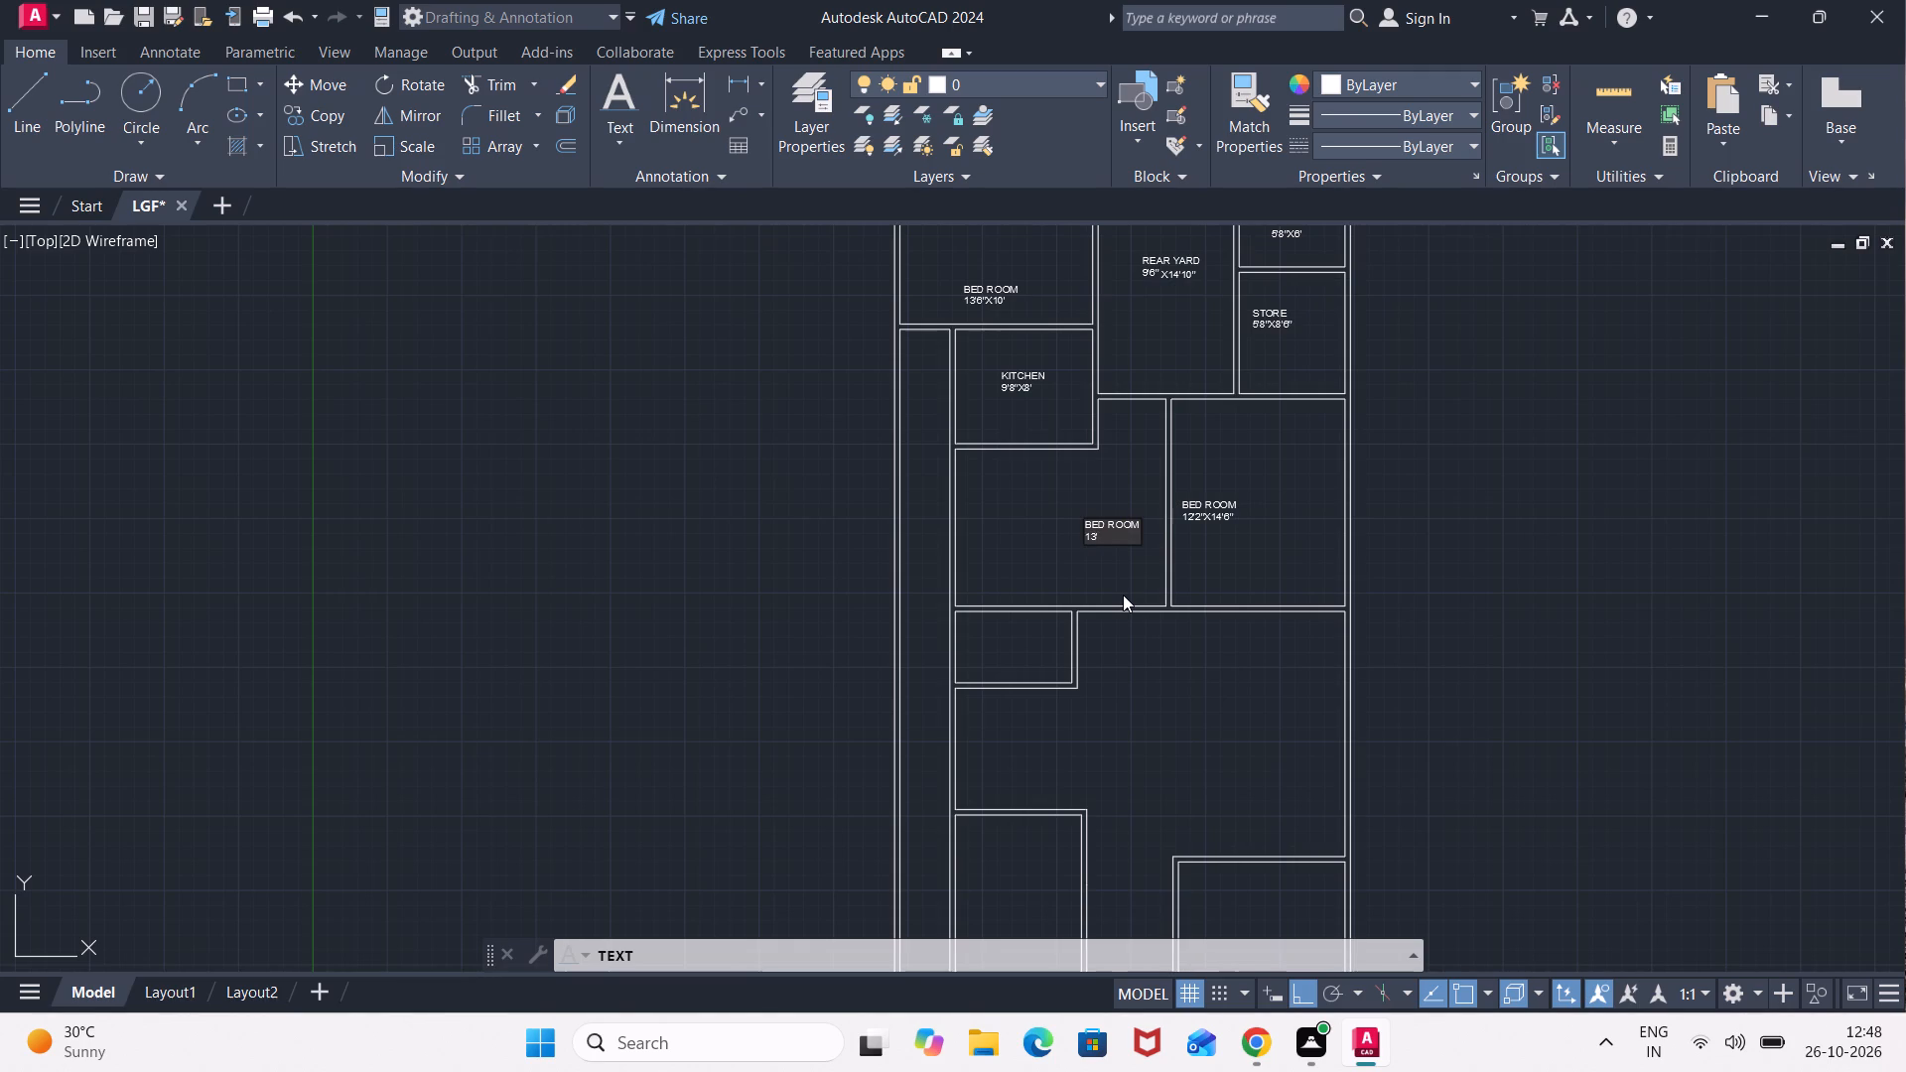
{"action": "type", "text": "X11"}
{"action": "key", "text": "apostrophe"}
Label the small room below the 13'X11' bedroom TOILET 8'2X5' on a single text line.
{"action": "left_click", "coordinate": [977, 633]}
{"action": "type", "text": "TOILET"}
{"action": "key", "text": "space"}
{"action": "key", "text": "8"}
{"action": "key", "text": "apostrophe"}
{"action": "type", "text": "2X"}
{"action": "type", "text": "5'"}
Label the large open room below the 8'2X5' toilet LOBBY, with the size 16'4"X17'2" on a second text line.
{"action": "scroll", "coordinate": [1128, 749], "scroll_direction": "down", "scroll_amount": 1}
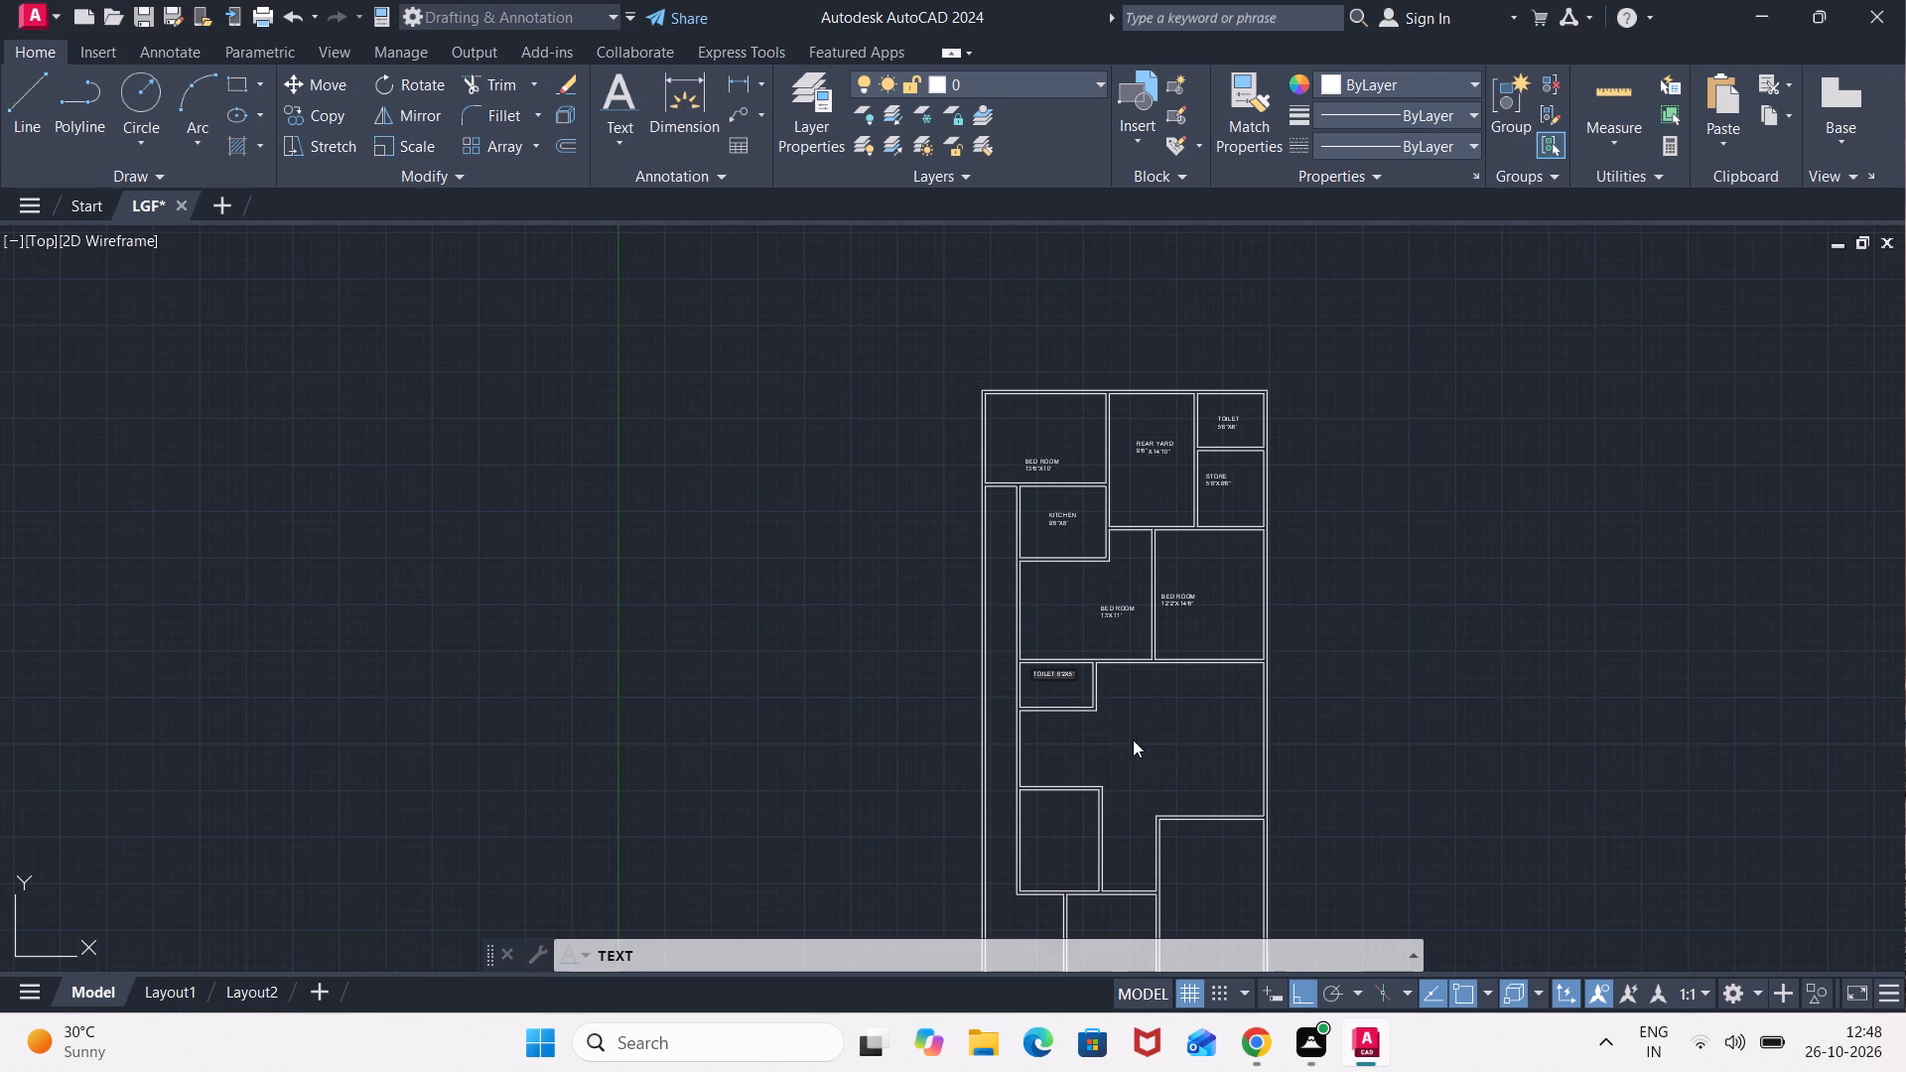
{"action": "left_click", "coordinate": [1152, 743]}
{"action": "type", "text": "LO"}
{"action": "type", "text": "BBY"}
{"action": "scroll", "coordinate": [1151, 754], "scroll_direction": "up", "scroll_amount": 3}
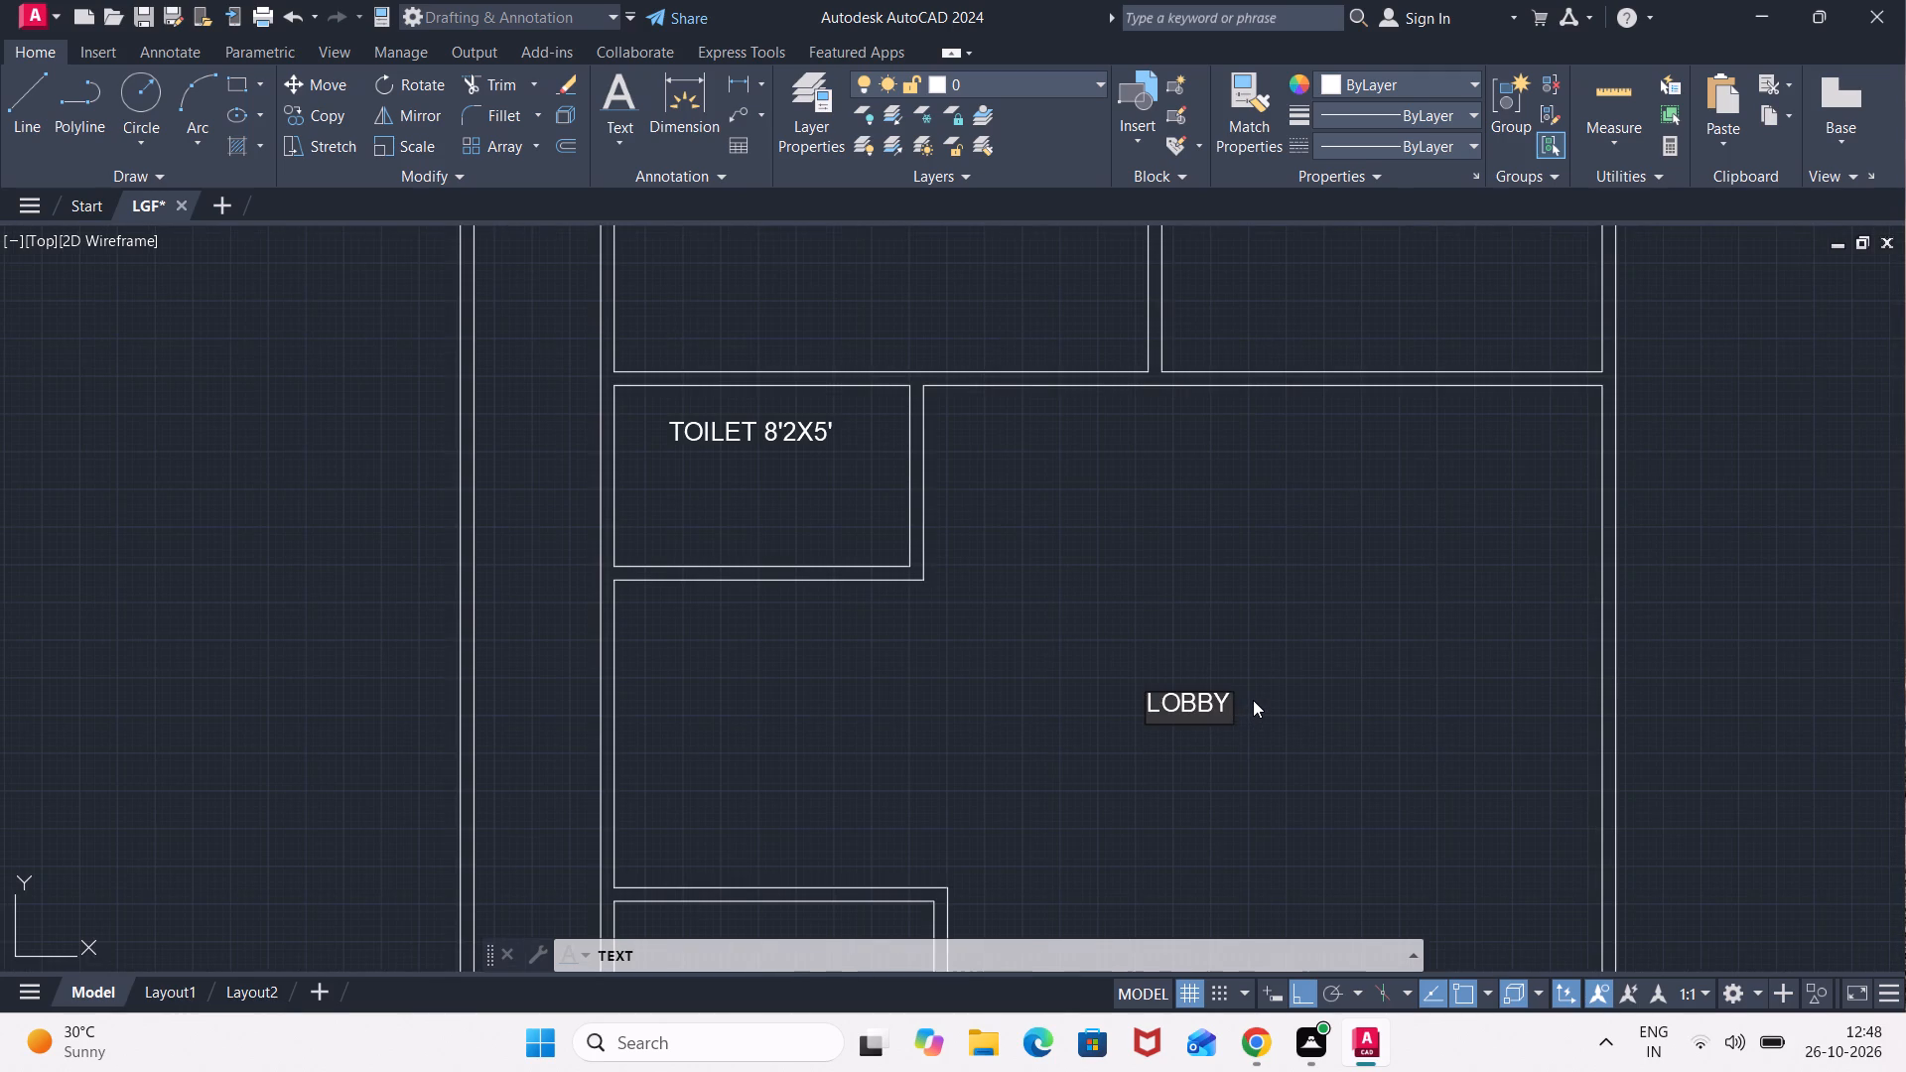
{"action": "key", "text": "Return"}
{"action": "type", "text": "16"}
{"action": "key", "text": "apostrophe"}
{"action": "type", "text": "4\""}
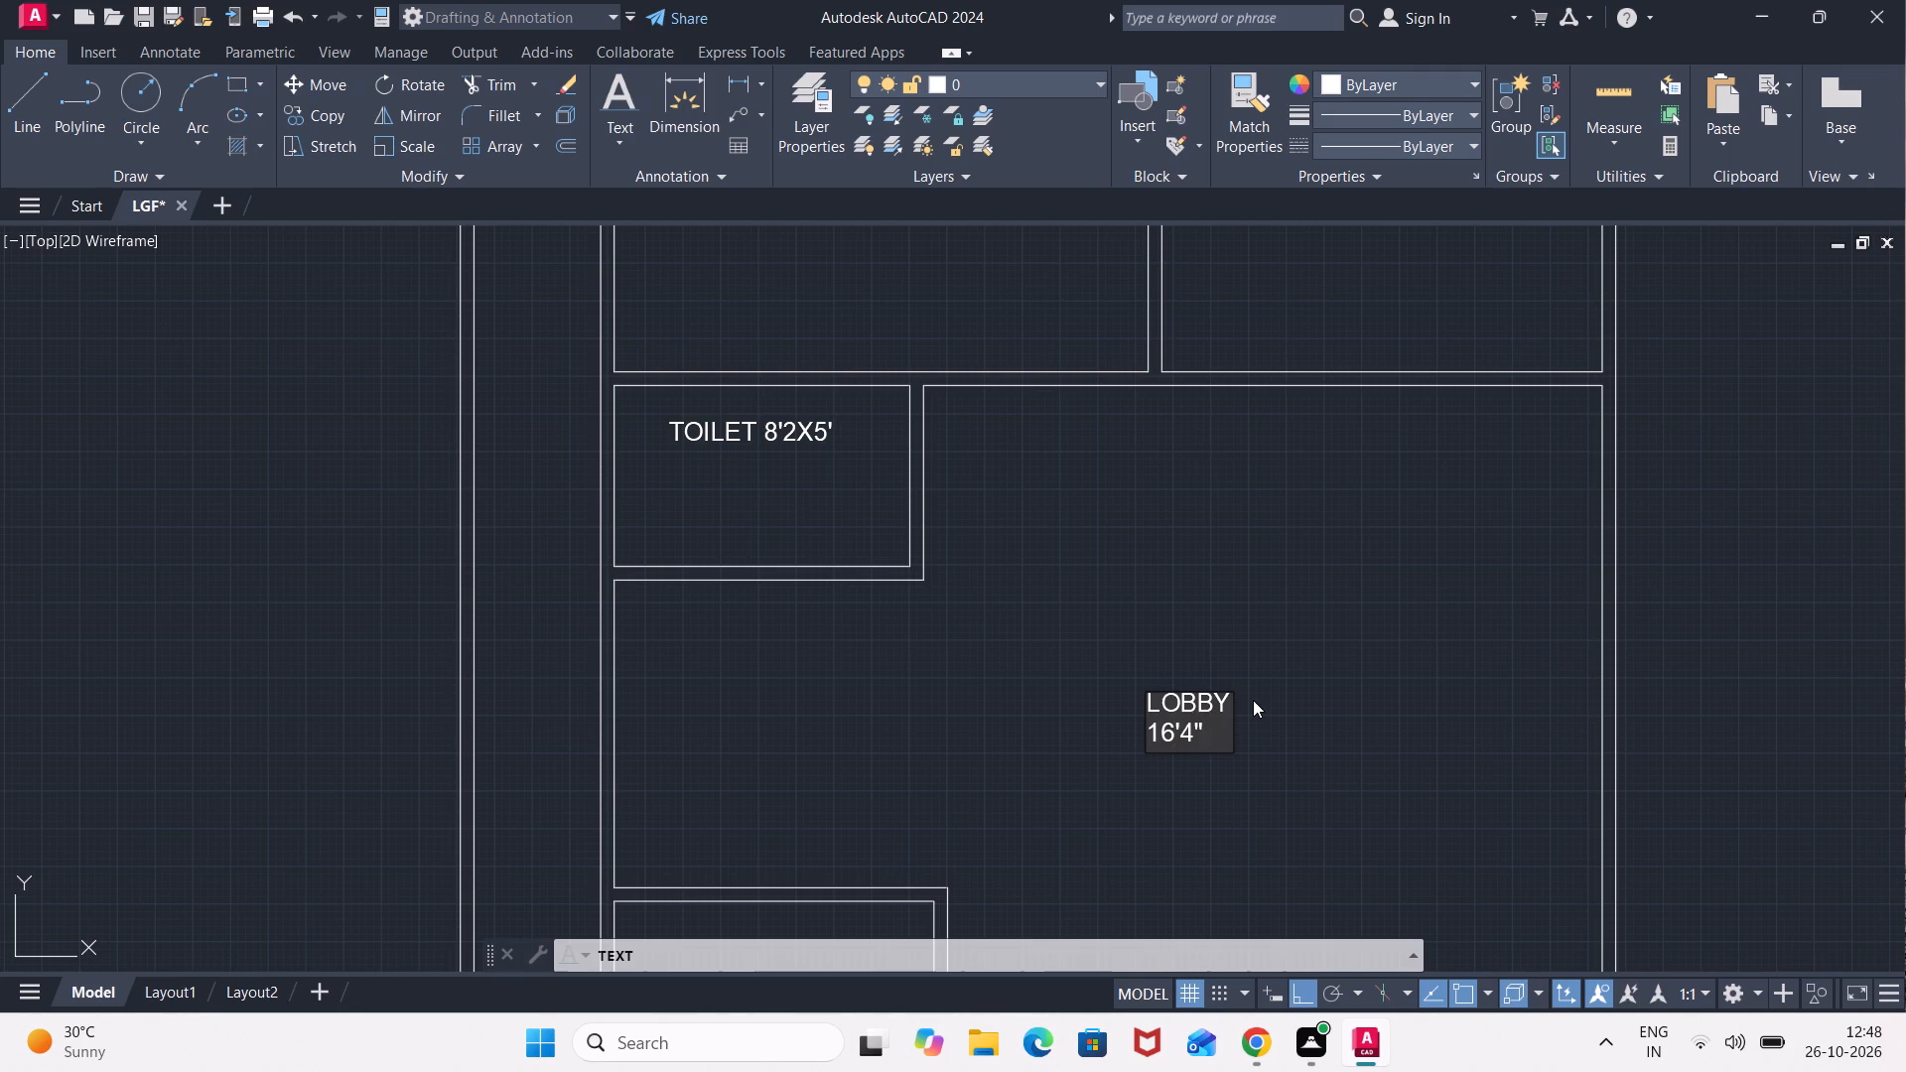
{"action": "key", "text": "x"}
{"action": "key", "text": "1"}
{"action": "key", "text": "7"}
{"action": "type", "text": "'2"}
{"action": "key", "text": "shift+quotedbl"}
Label the tall room below the lobby, along the right outer wall, DRG ROOM, with 11'8"18'6" on a second text line.
{"action": "scroll", "coordinate": [1275, 686], "scroll_direction": "down", "scroll_amount": 2}
{"action": "middle_click_drag", "start_coordinate": [1282, 830], "coordinate": [1285, 832]}
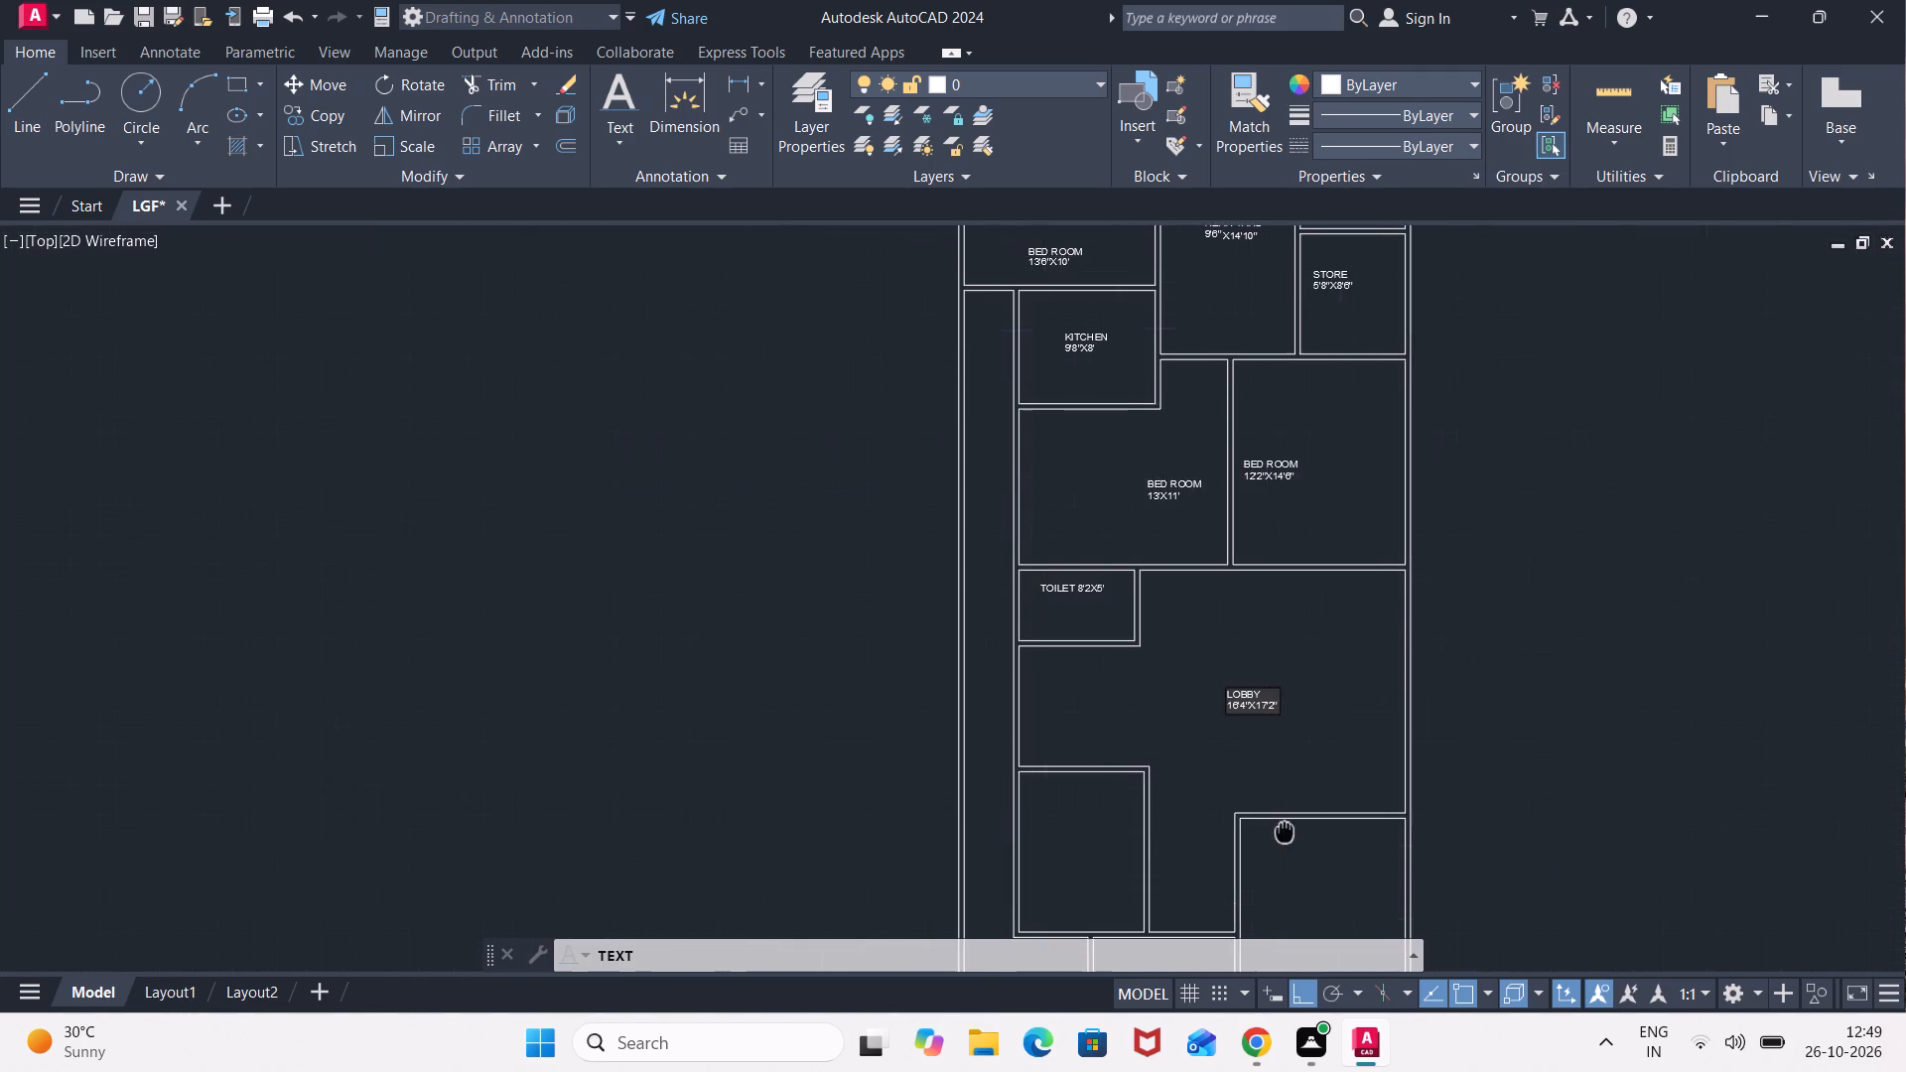
{"action": "middle_click_drag", "start_coordinate": [1285, 832], "coordinate": [1328, 426]}
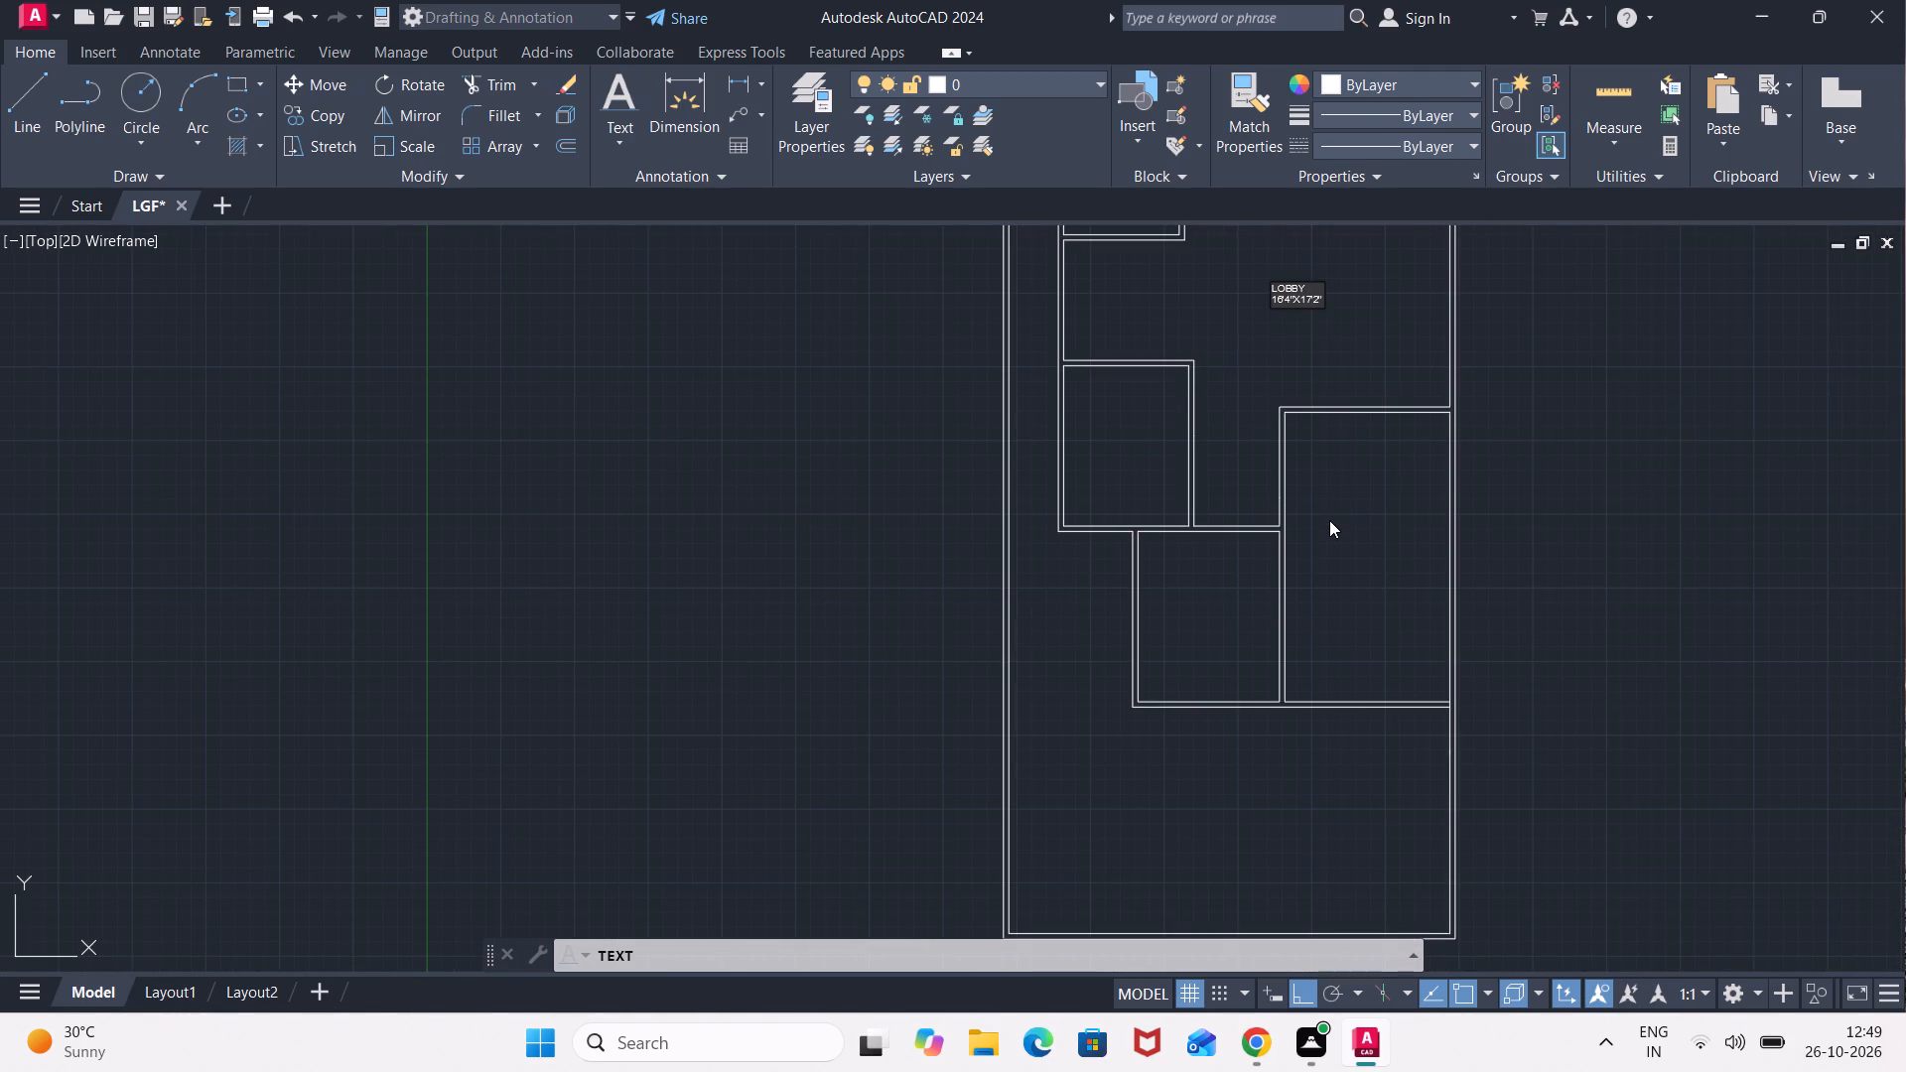
{"action": "left_click", "coordinate": [1341, 565]}
{"action": "type", "text": "DRG"}
{"action": "key", "text": "space"}
{"action": "type", "text": "ROO"}
{"action": "key", "text": "m"}
{"action": "key", "text": "Return"}
{"action": "type", "text": "11"}
{"action": "key", "text": "apostrophe"}
{"action": "key", "text": "8"}
{"action": "key", "text": "shift+quotedbl"}
{"action": "type", "text": "18"}
{"action": "key", "text": "apostrophe"}
{"action": "key", "text": "6"}
{"action": "key", "text": "shift+quotedbl"}
Label the room at the lobby's lower left STUDY ROOM, with the size 8'10"X11'4" on a second text line.
{"action": "left_click", "coordinate": [1110, 437]}
{"action": "type", "text": "STUDY RO"}
{"action": "type", "text": "OM"}
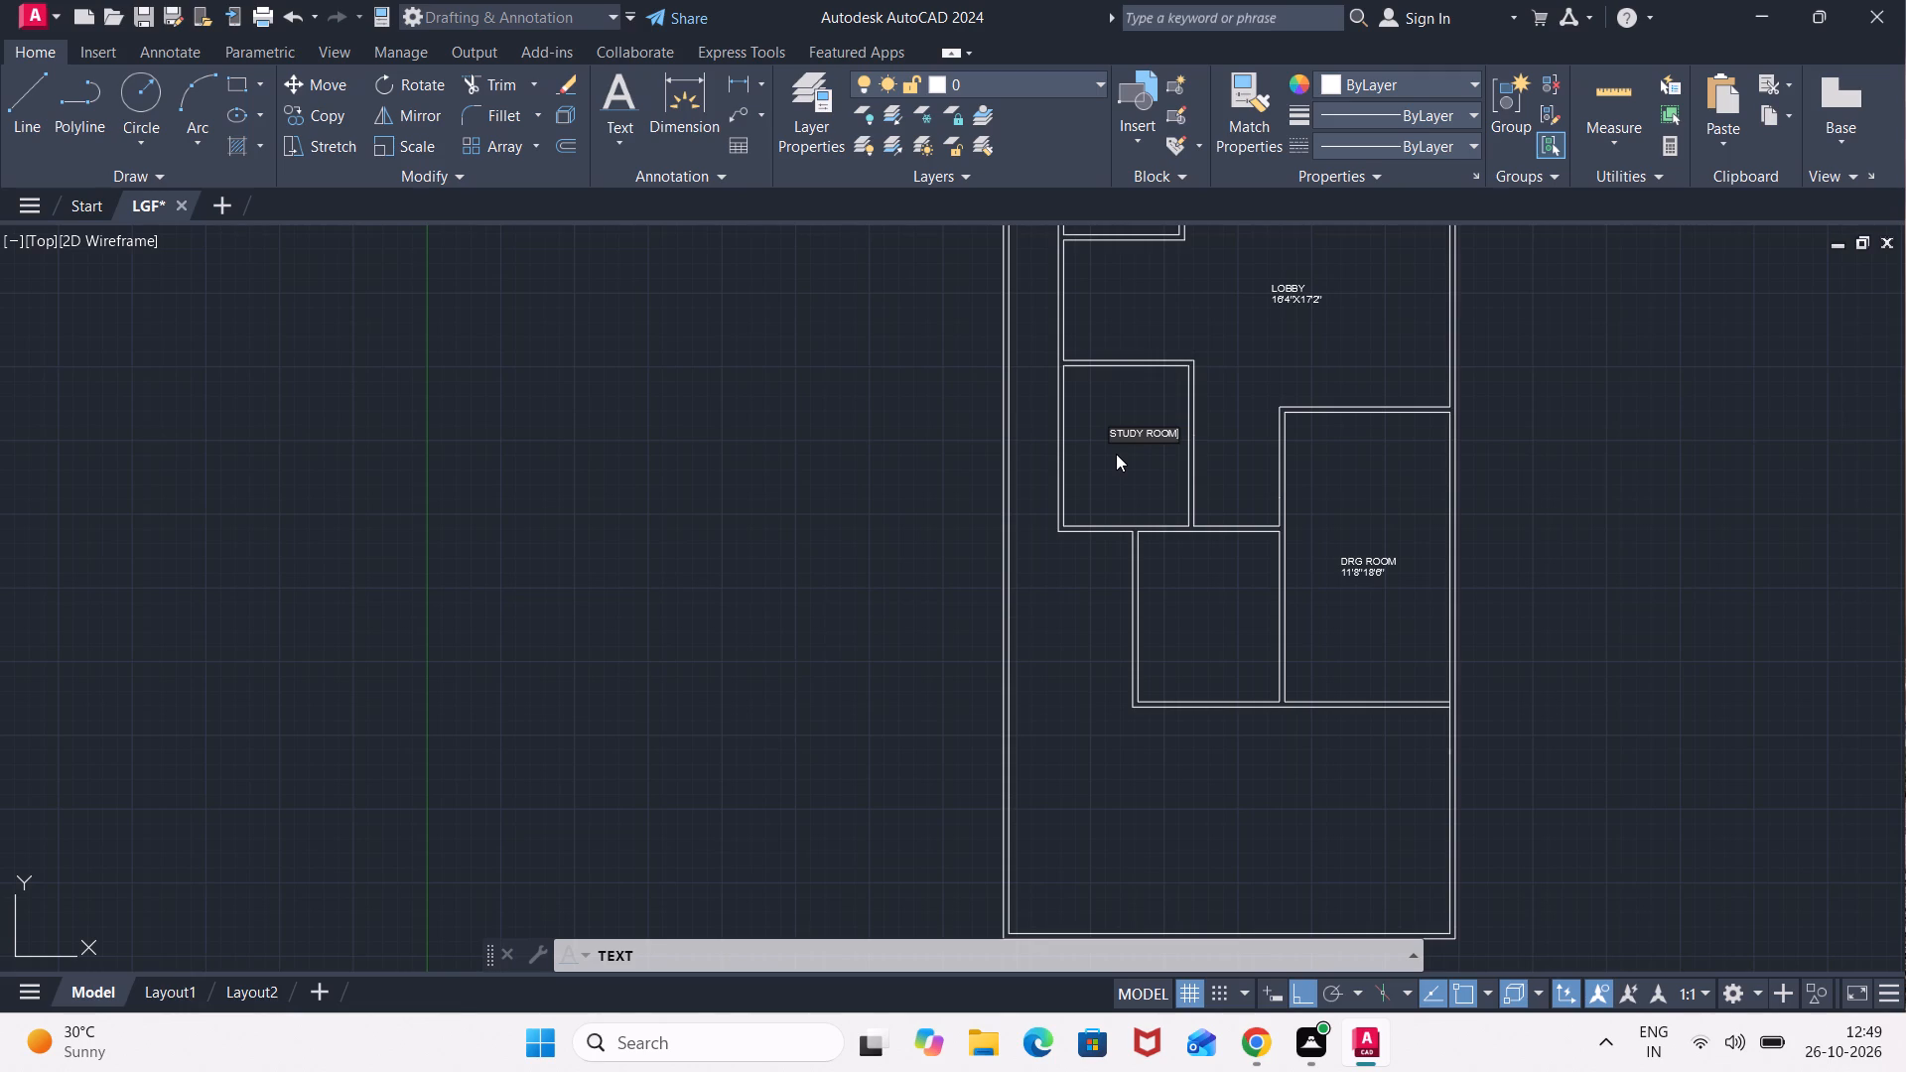
{"action": "key", "text": "Return"}
{"action": "type", "text": "8'"}
{"action": "type", "text": "10"}
{"action": "key", "text": "shift+quotedbl"}
{"action": "key", "text": "x"}
{"action": "type", "text": "11"}
{"action": "type", "text": "'4\""}
Label the room between the study room and DRG ROOM KITCHEN, with the size 10'X12'4" on a second text line.
{"action": "left_click", "coordinate": [1189, 596]}
{"action": "type", "text": "KITCHEN"}
{"action": "key", "text": "Return"}
{"action": "type", "text": "10"}
{"action": "key", "text": "apostrophe"}
{"action": "key", "text": "x"}
{"action": "type", "text": "12"}
{"action": "type", "text": "'4\""}
Label the passage beside the outer wall, just below the study room, 7' WIDE PORCH.
{"action": "left_click", "coordinate": [1021, 551]}
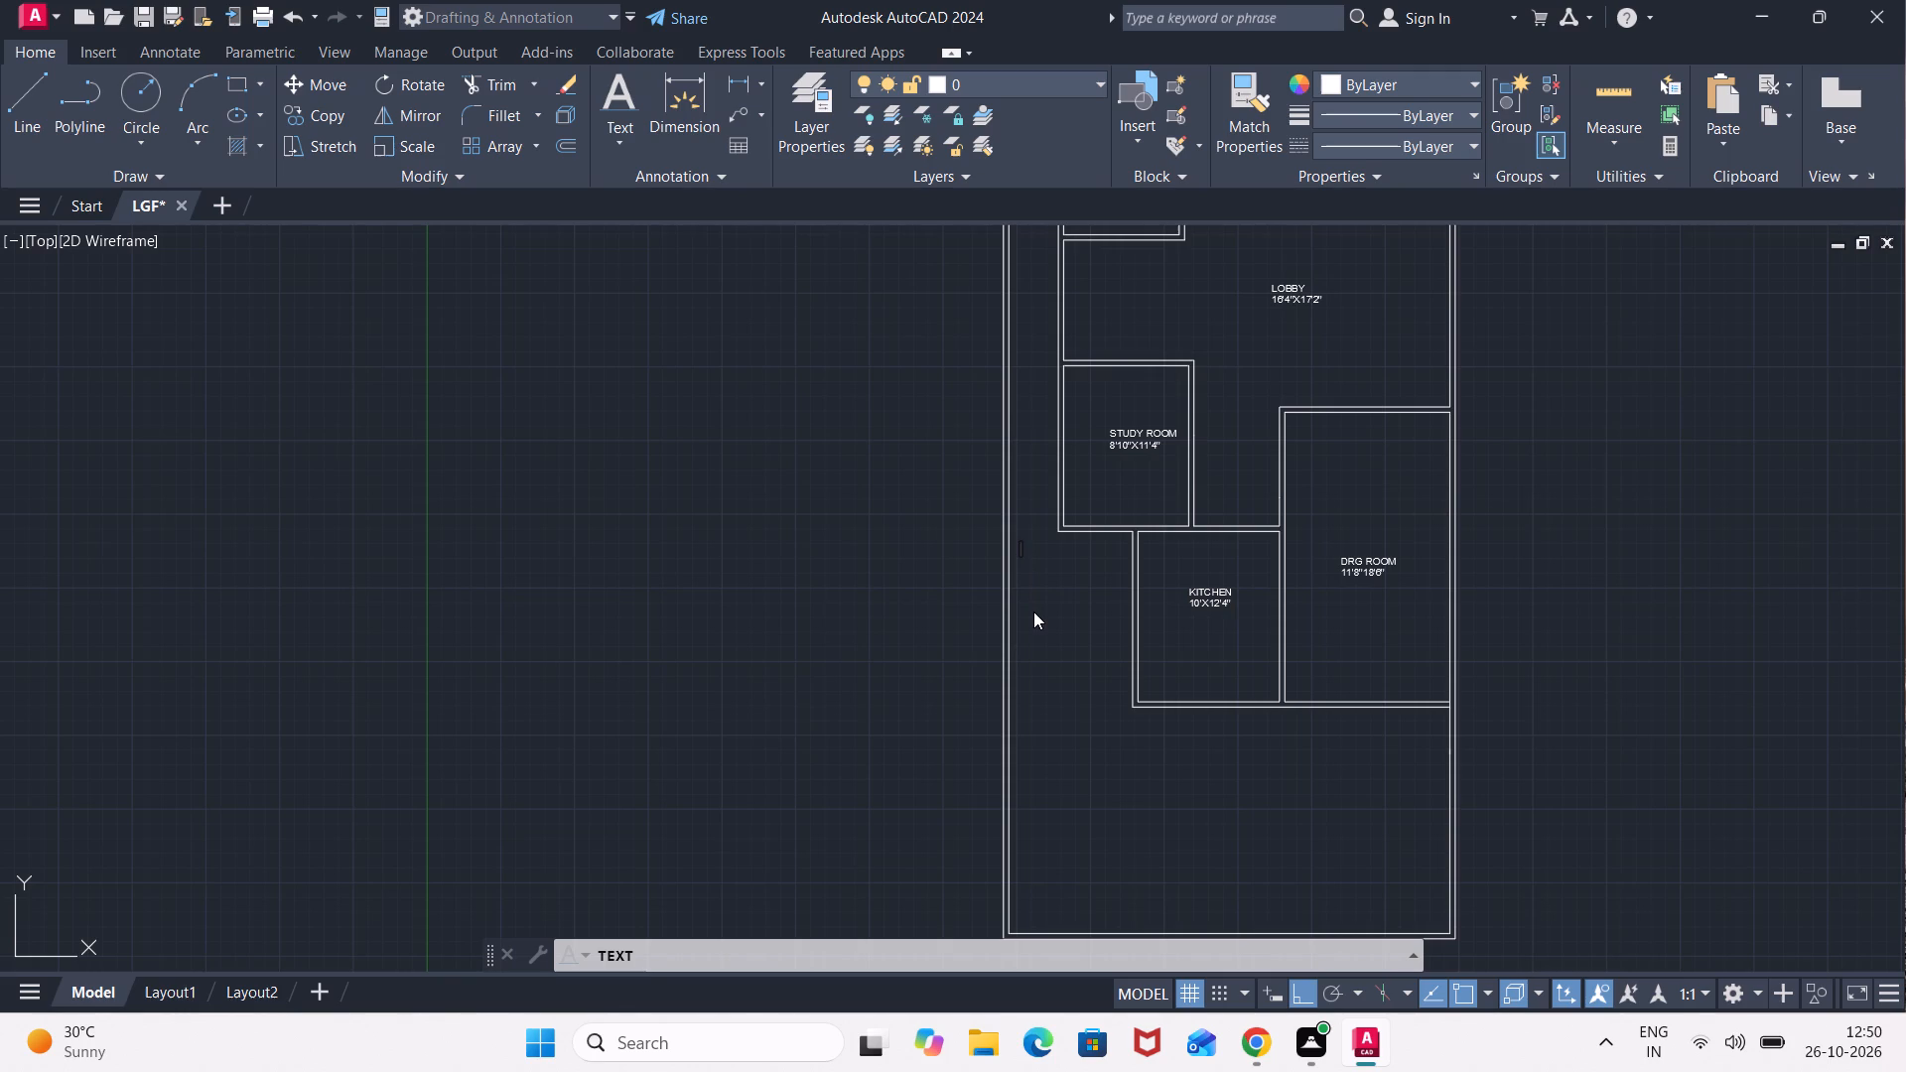
{"action": "key", "text": "7"}
{"action": "key", "text": "apostrophe"}
{"action": "key", "text": "space"}
{"action": "type", "text": "WIDE"}
{"action": "key", "text": "space"}
{"action": "type", "text": "PORCH"}
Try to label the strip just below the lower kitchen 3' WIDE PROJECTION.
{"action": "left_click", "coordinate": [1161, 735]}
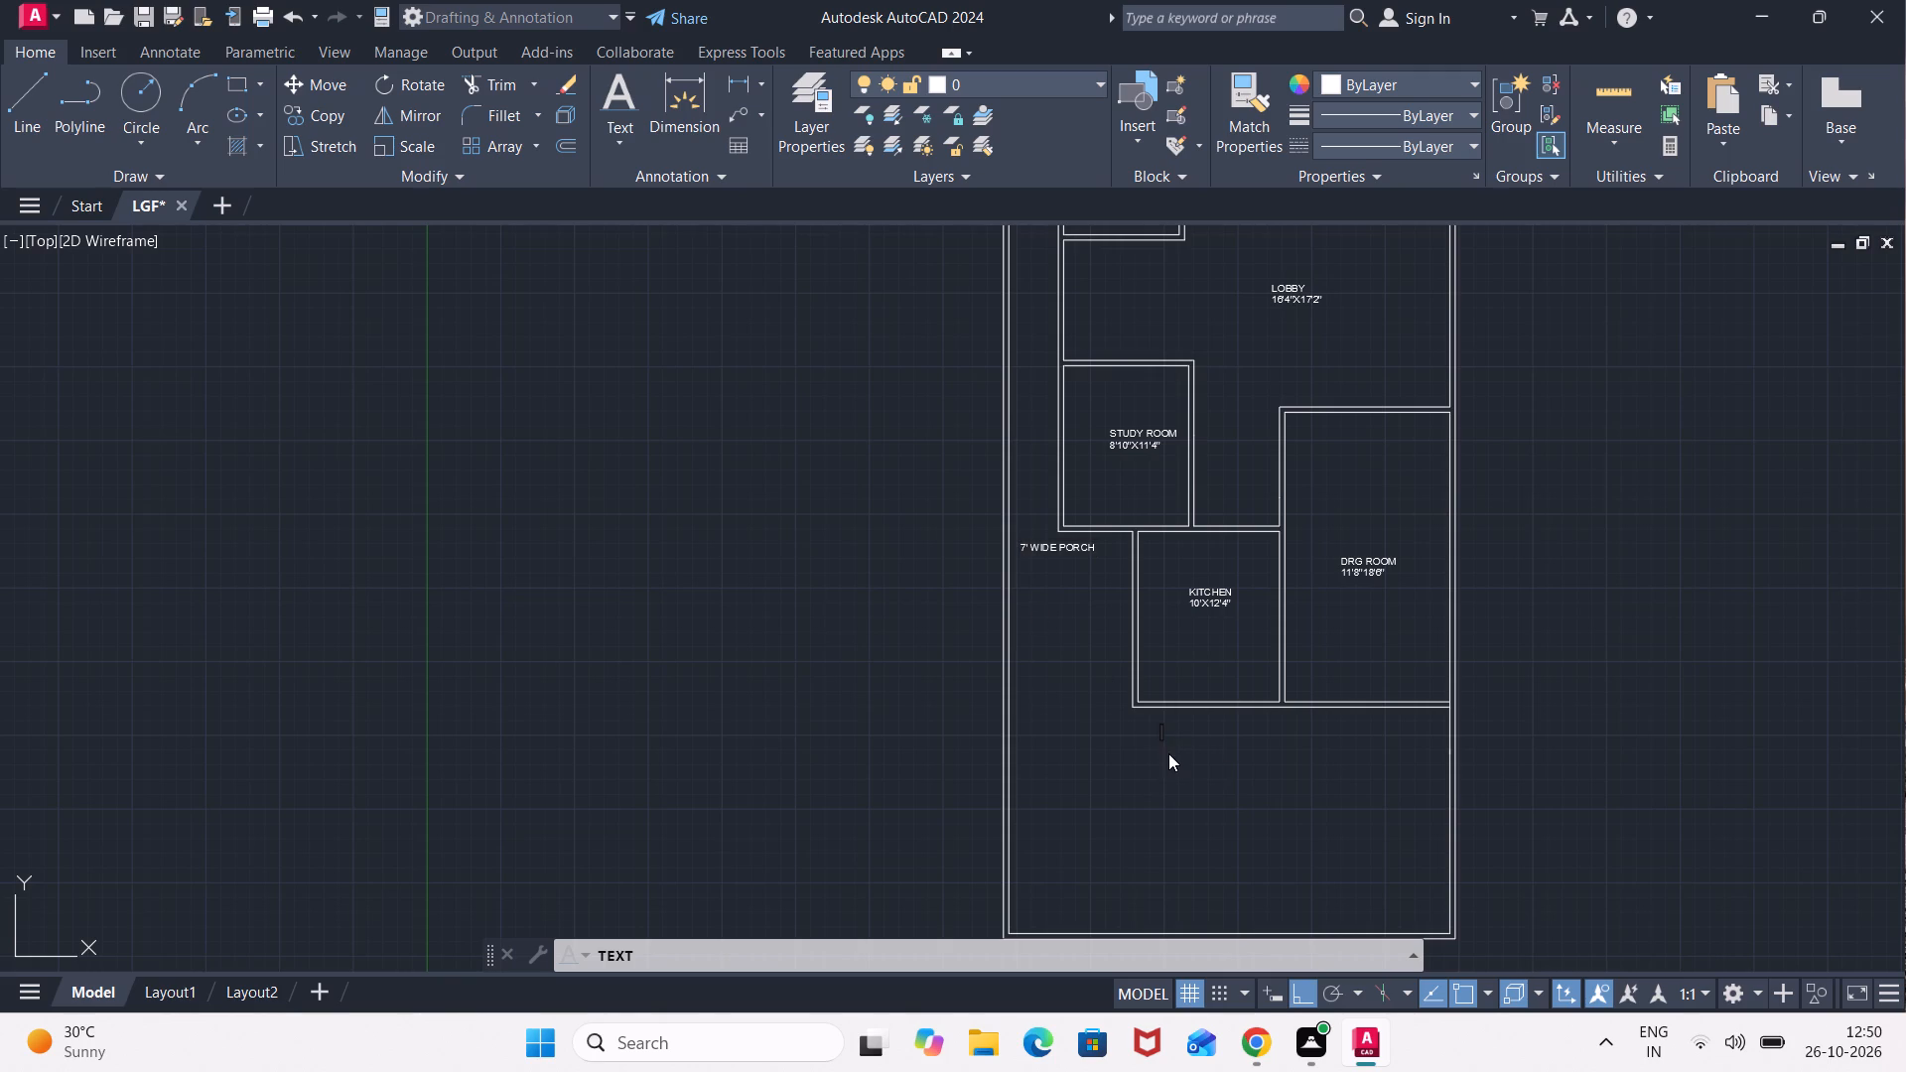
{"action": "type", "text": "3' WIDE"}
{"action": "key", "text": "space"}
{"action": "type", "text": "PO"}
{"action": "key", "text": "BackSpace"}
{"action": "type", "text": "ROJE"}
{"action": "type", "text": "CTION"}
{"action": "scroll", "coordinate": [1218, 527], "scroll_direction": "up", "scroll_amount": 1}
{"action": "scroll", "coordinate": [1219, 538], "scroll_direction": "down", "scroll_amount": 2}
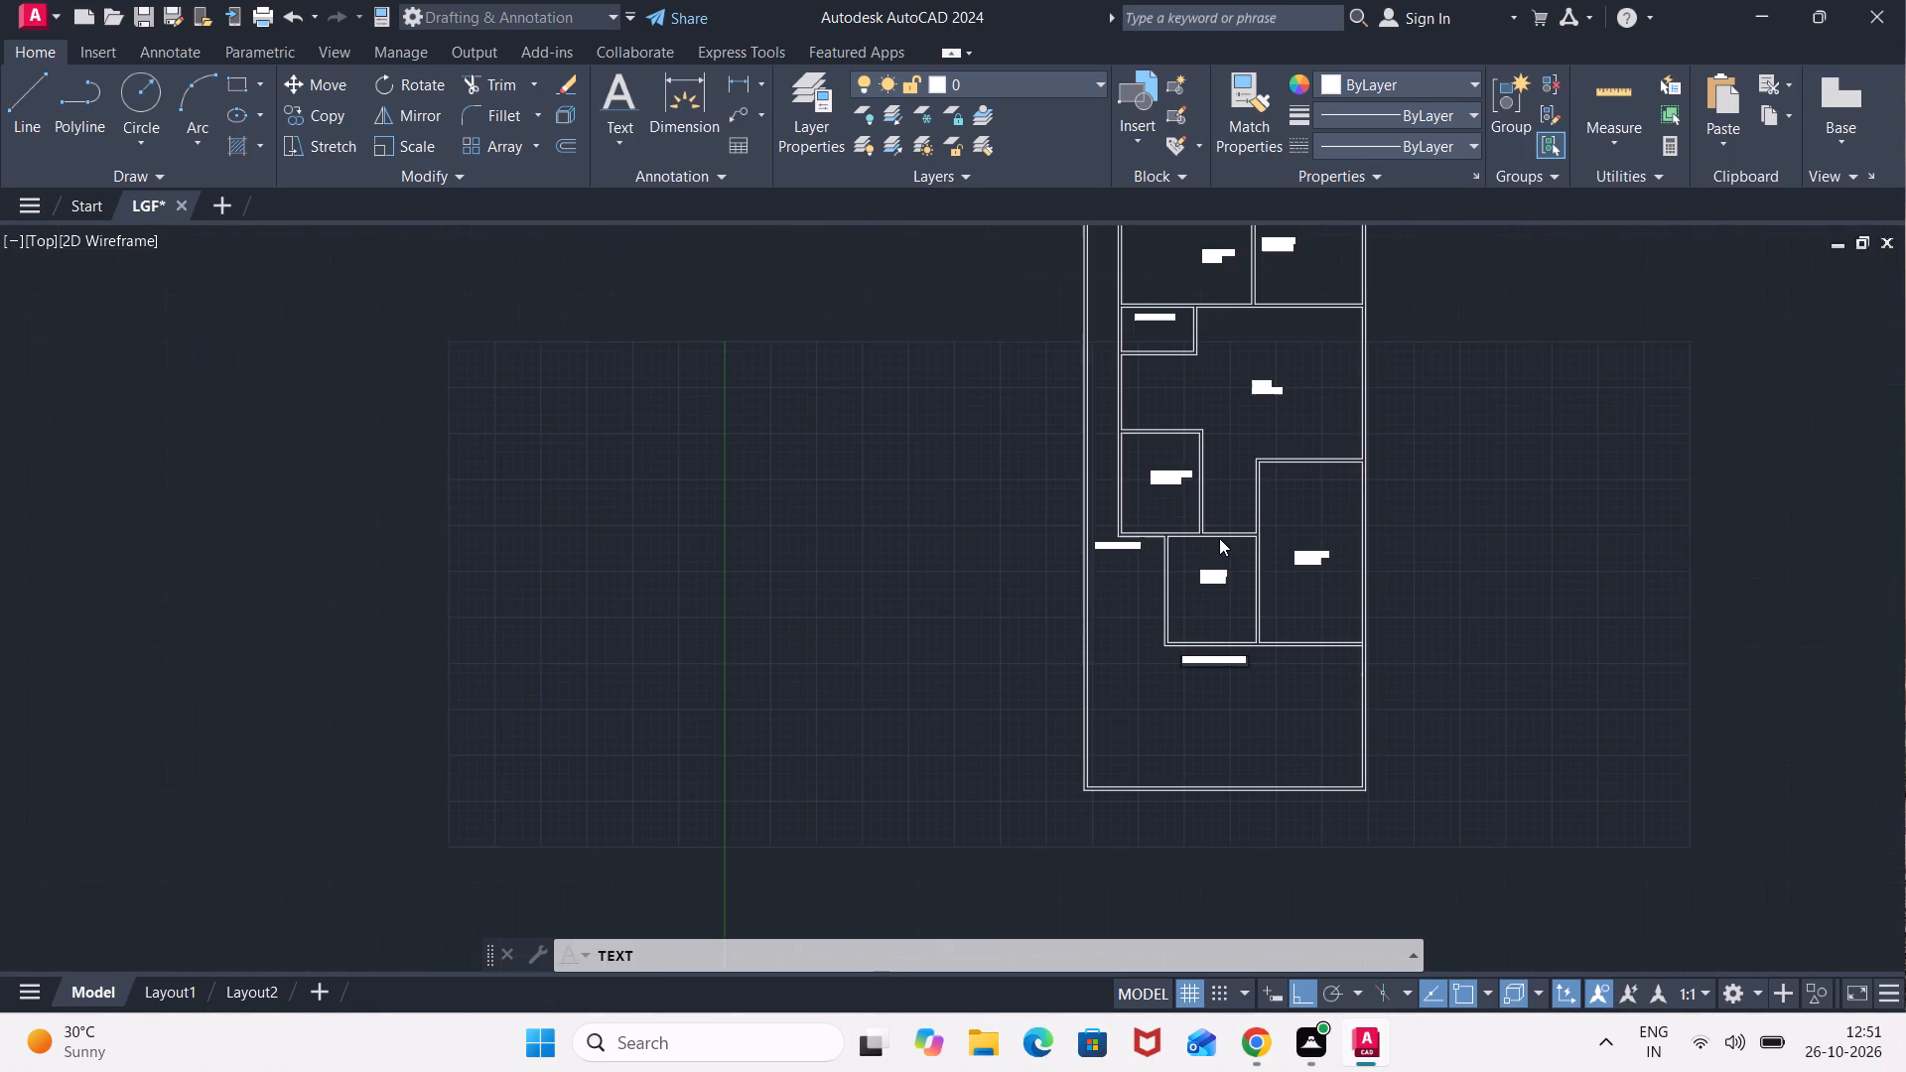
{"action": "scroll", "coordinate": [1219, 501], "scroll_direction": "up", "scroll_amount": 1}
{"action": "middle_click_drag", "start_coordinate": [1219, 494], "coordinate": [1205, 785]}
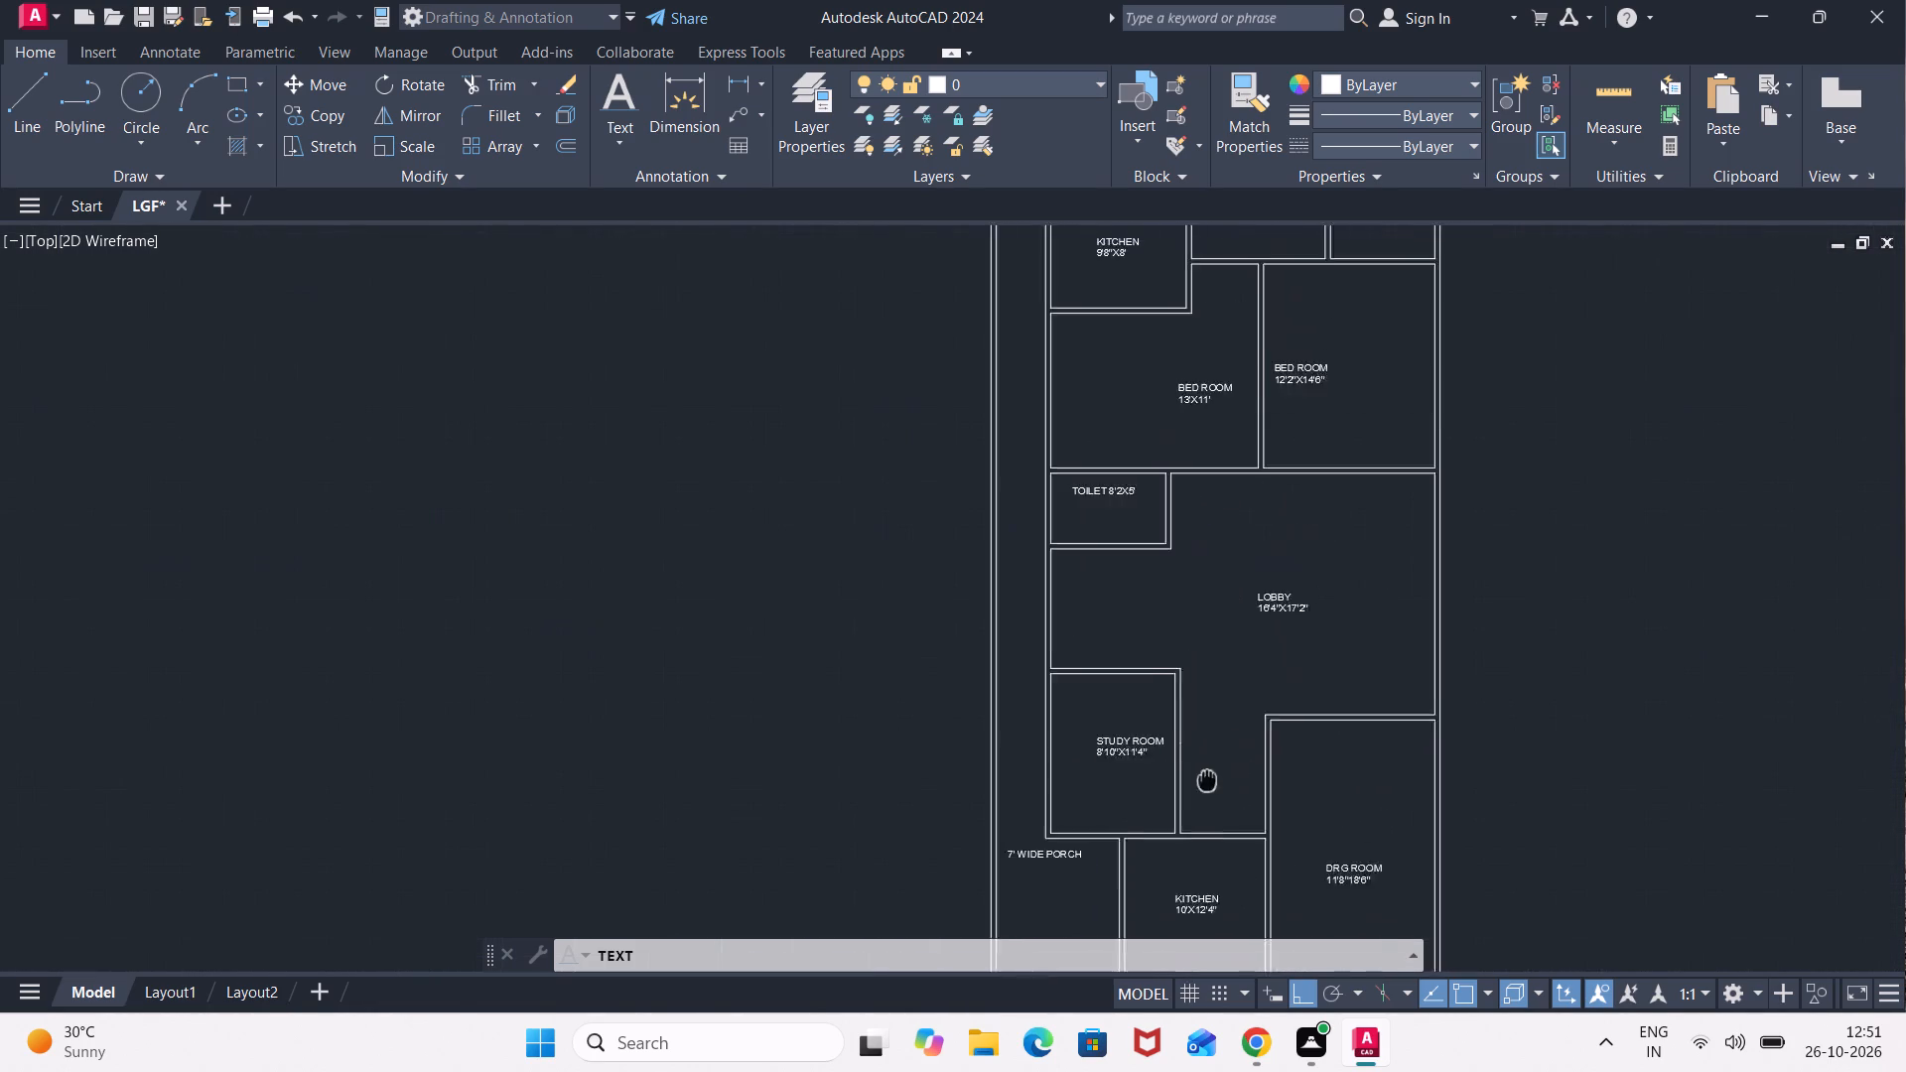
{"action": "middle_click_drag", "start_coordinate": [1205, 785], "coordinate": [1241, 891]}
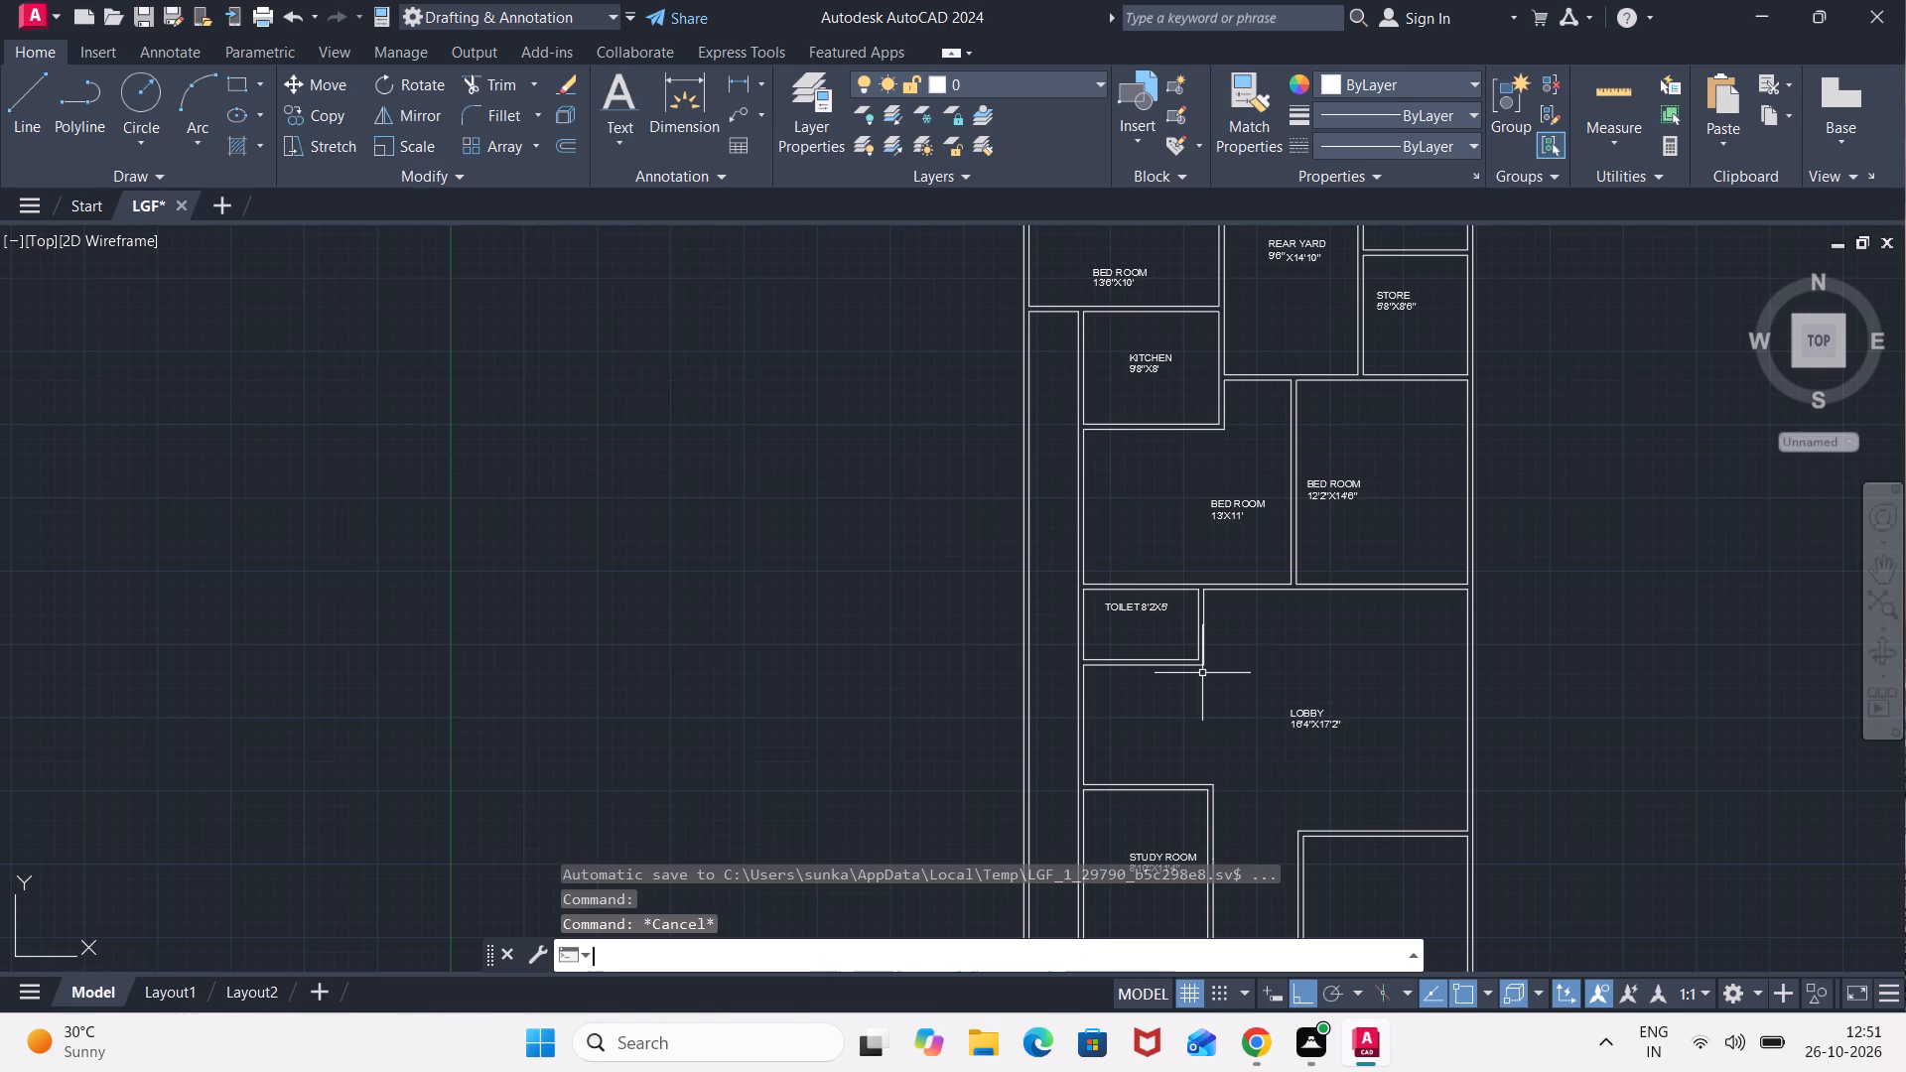
Check the placed labels from the lobby down to the open area at the plan's lower end.
{"action": "scroll", "coordinate": [907, 1071], "scroll_direction": "up", "scroll_amount": 1}
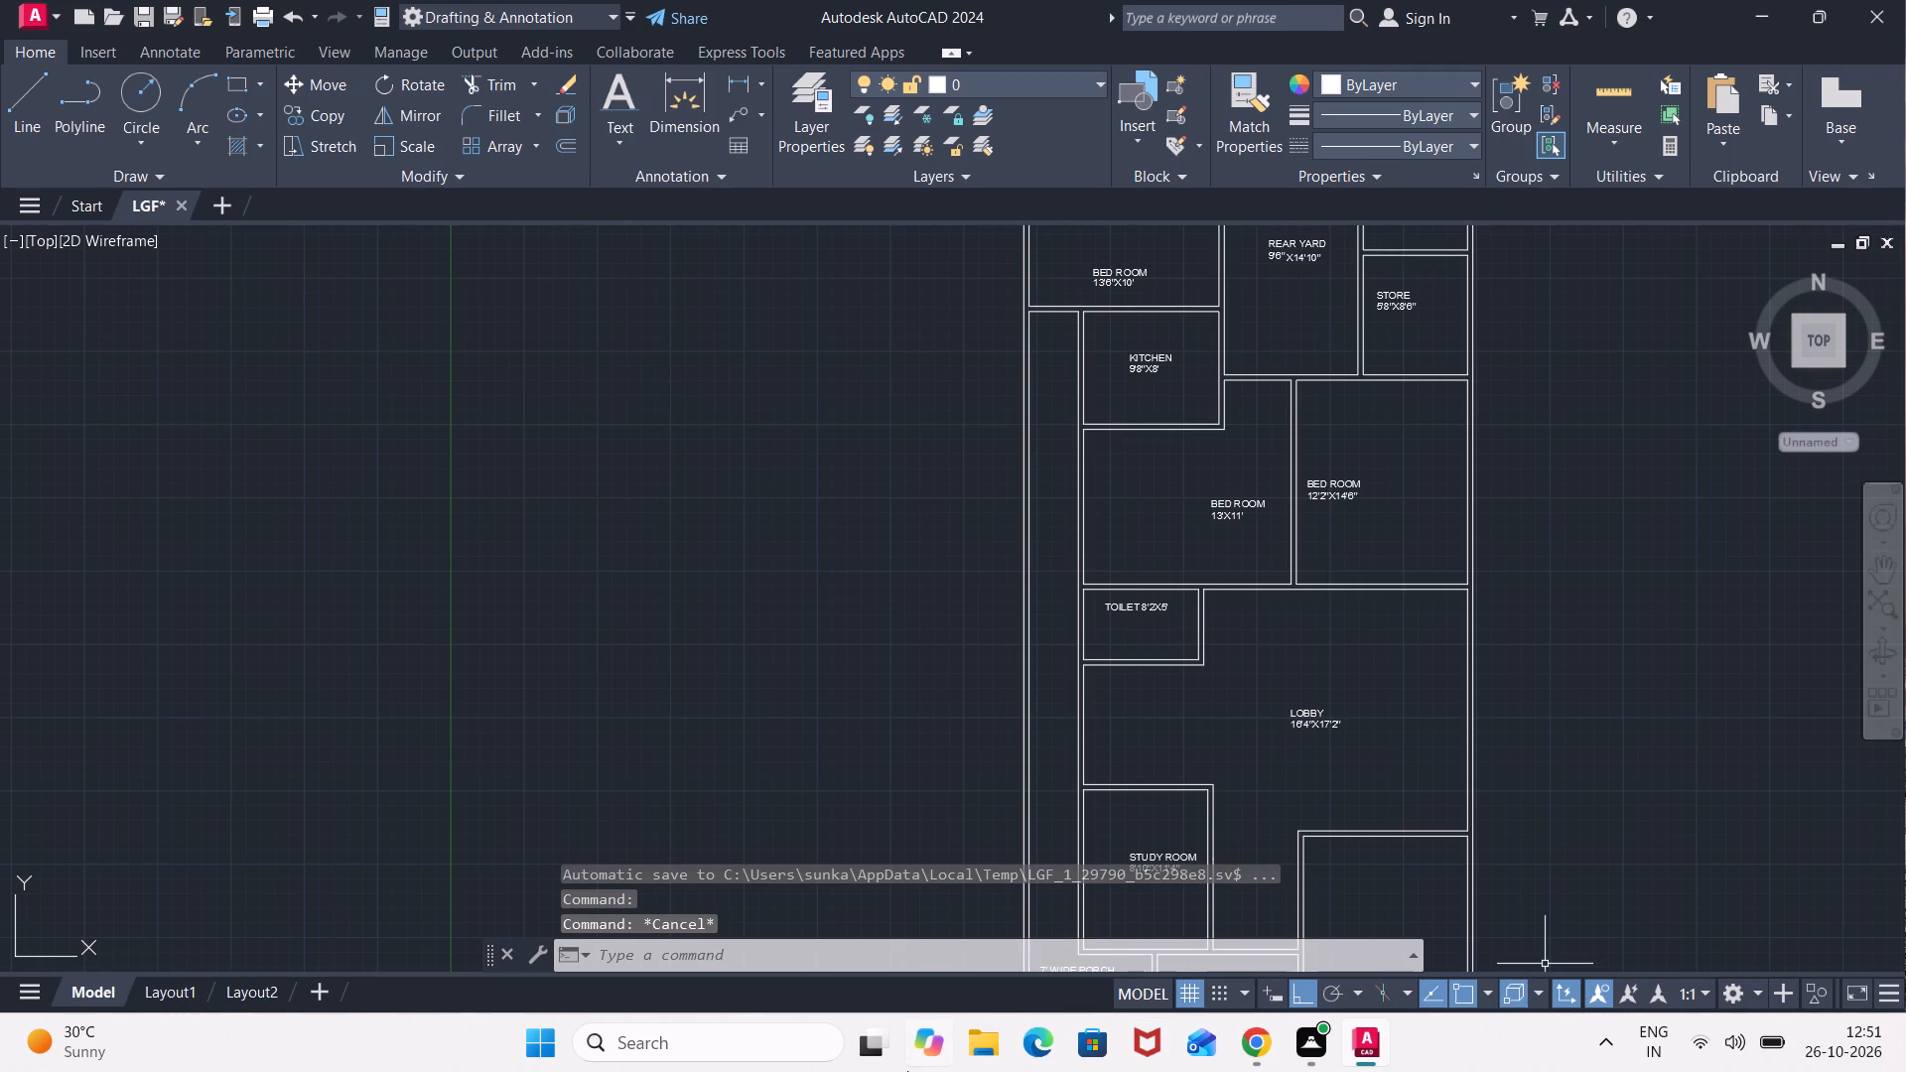
{"action": "scroll", "coordinate": [907, 1071], "scroll_direction": "up", "scroll_amount": 1}
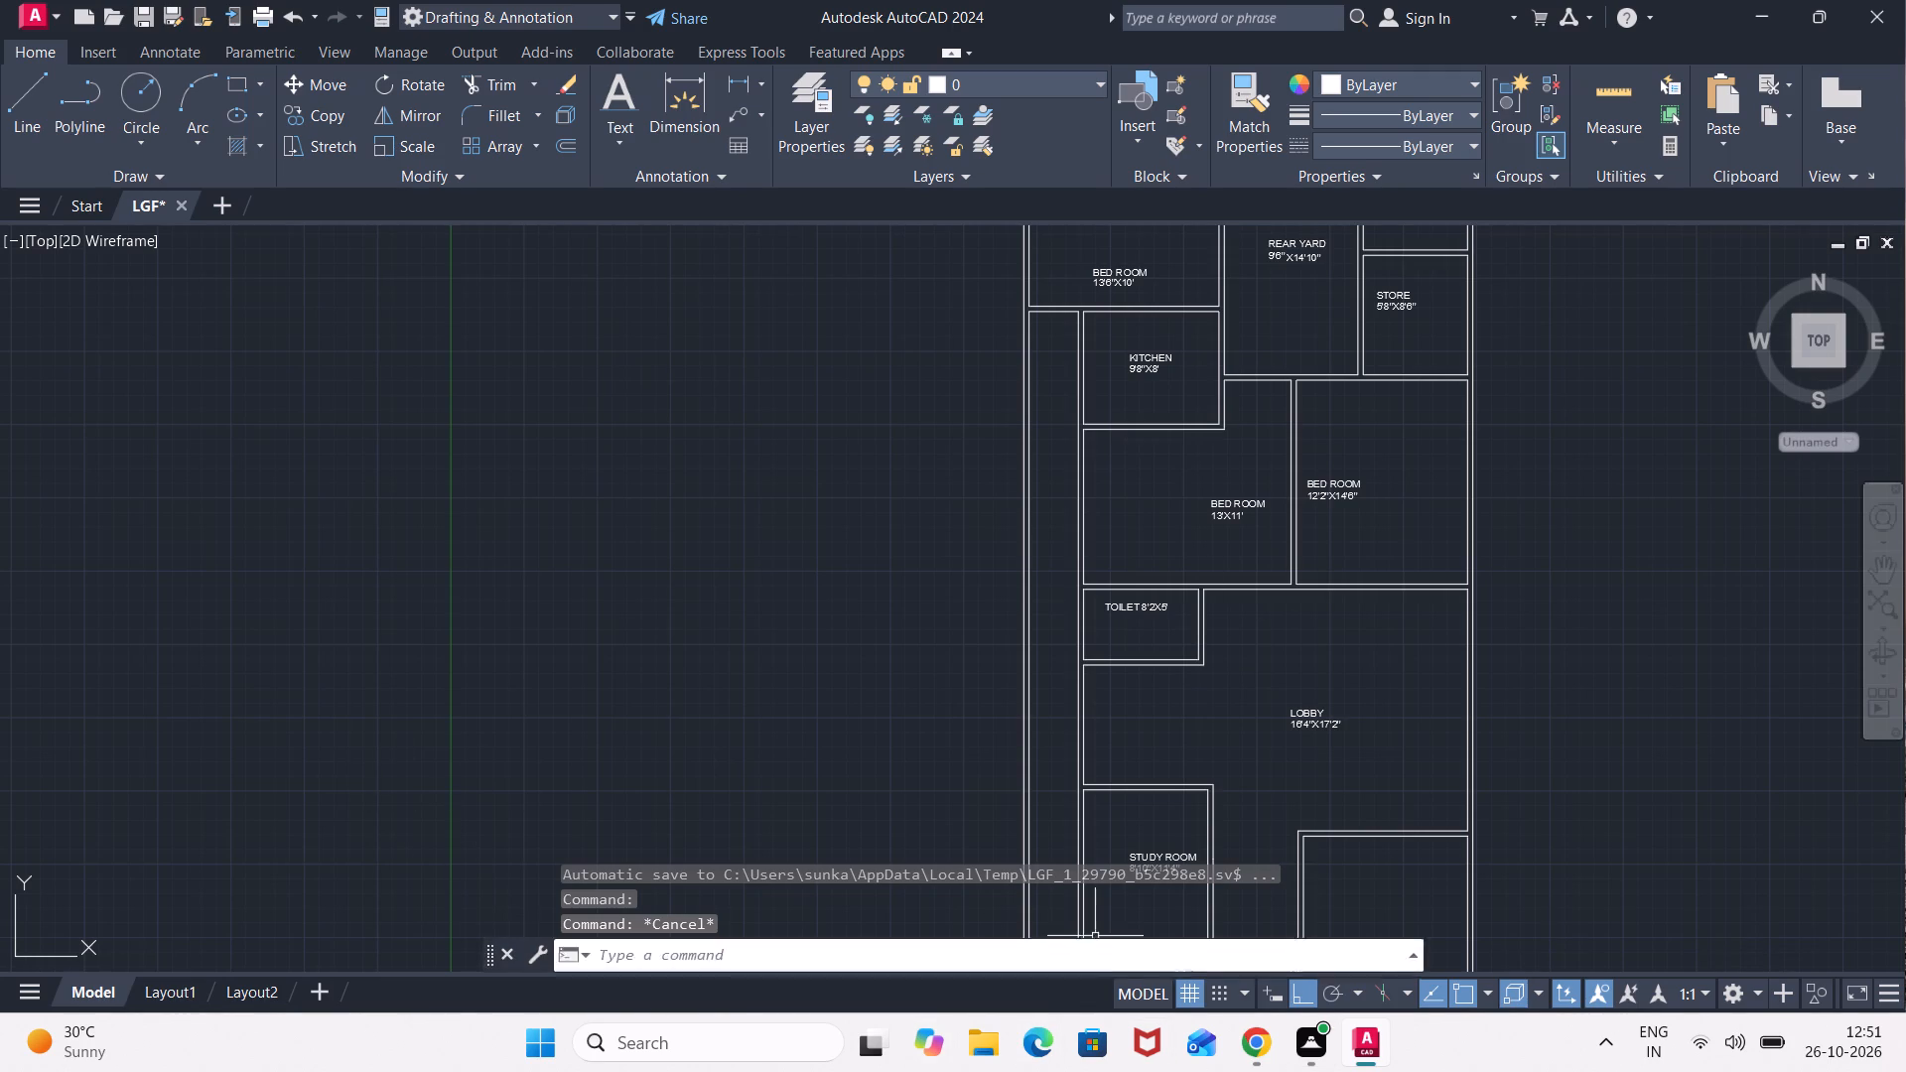
{"action": "scroll", "coordinate": [1539, 536], "scroll_direction": "down", "scroll_amount": 1}
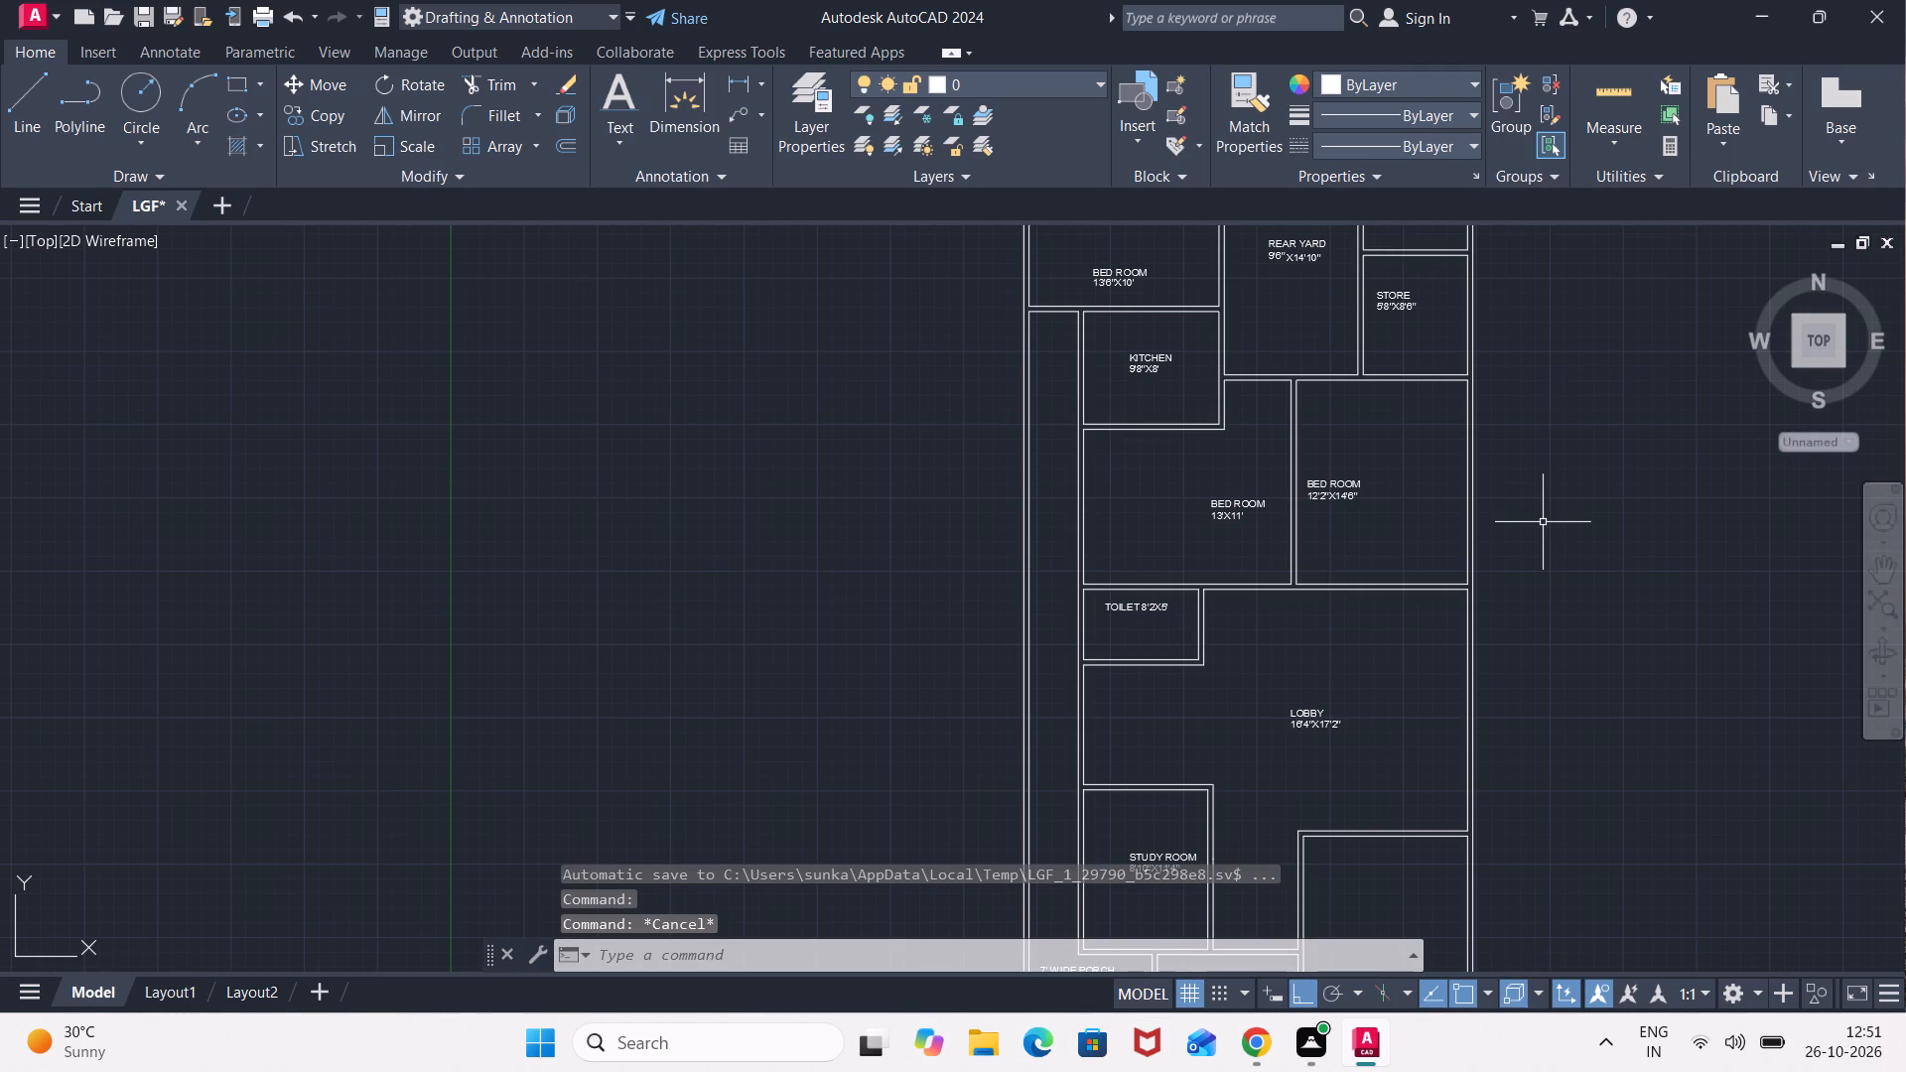
{"action": "scroll", "coordinate": [1531, 540], "scroll_direction": "up", "scroll_amount": 1}
{"action": "middle_click_drag", "start_coordinate": [1271, 765], "coordinate": [1309, 571]}
{"action": "scroll", "coordinate": [1309, 571], "scroll_direction": "up", "scroll_amount": 1}
{"action": "middle_click", "coordinate": [1309, 571]}
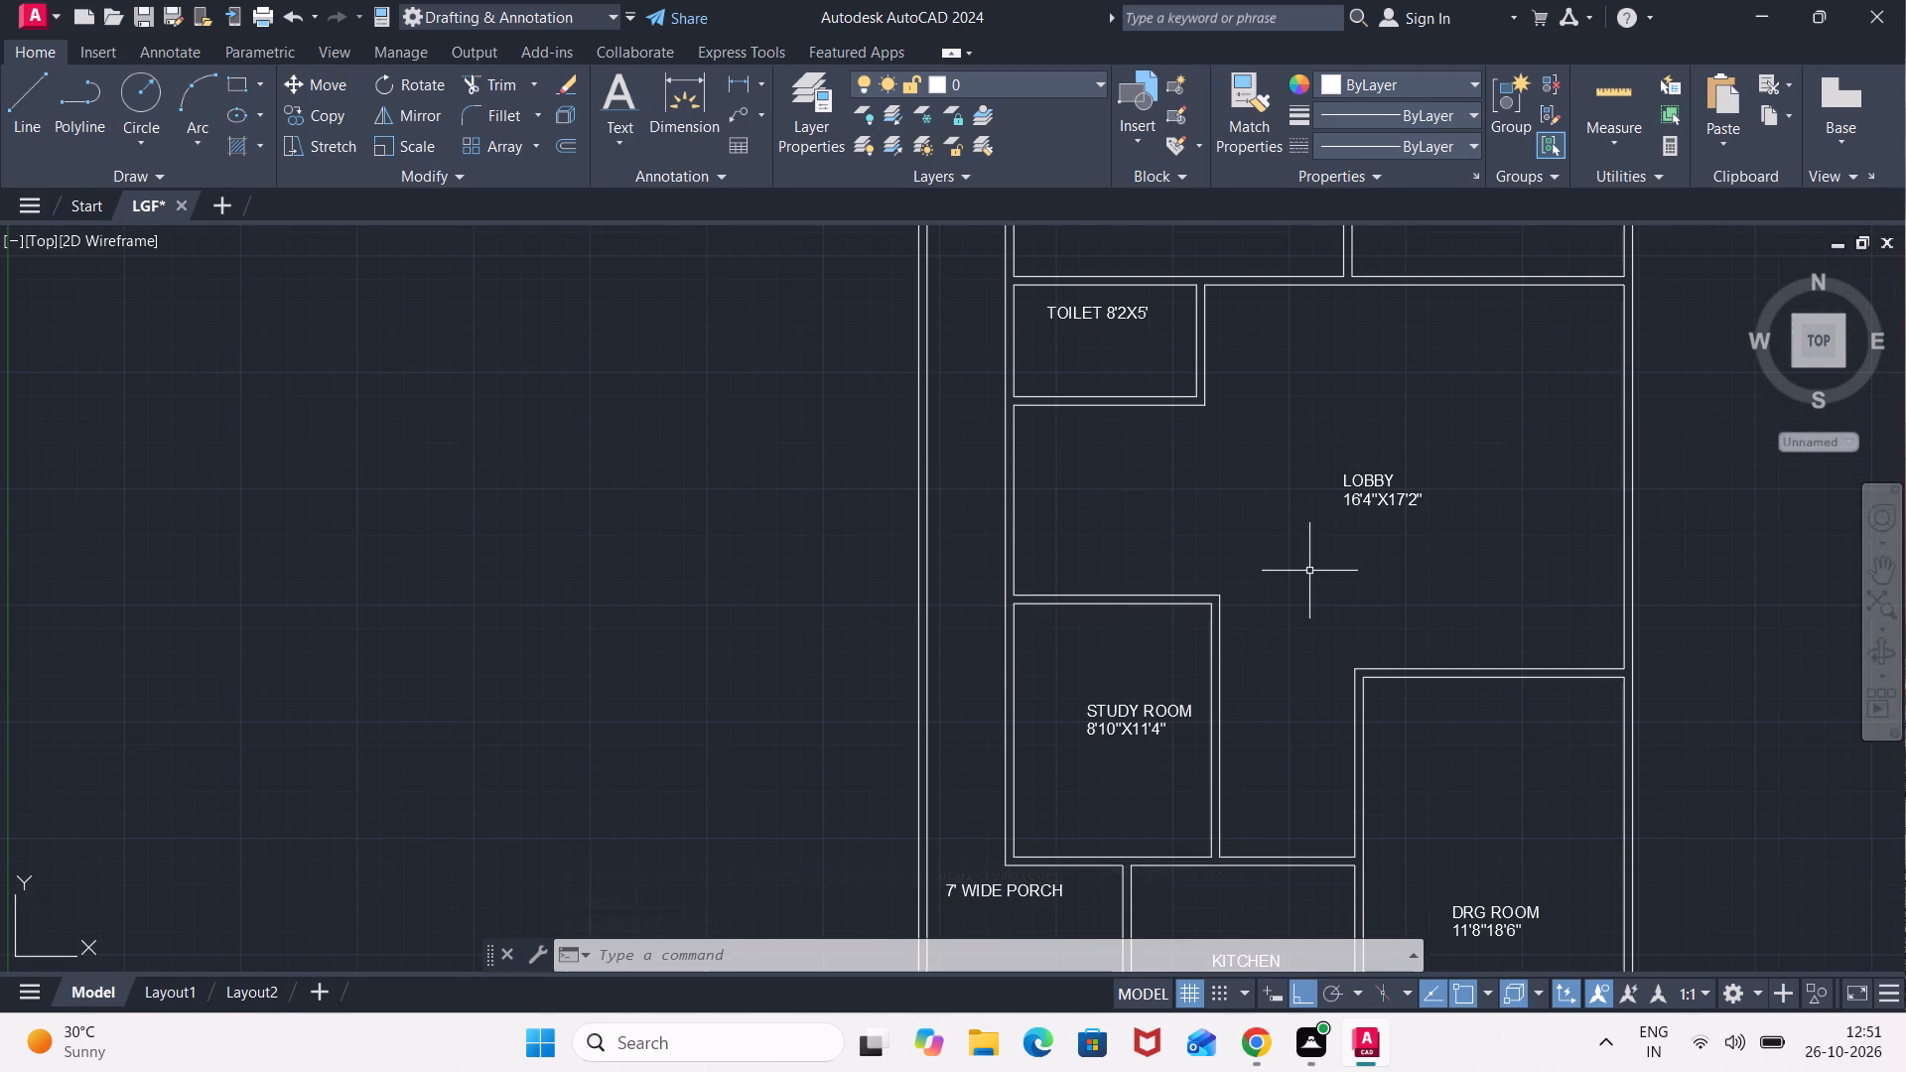
{"action": "middle_click_drag", "start_coordinate": [1309, 571], "coordinate": [1388, 262]}
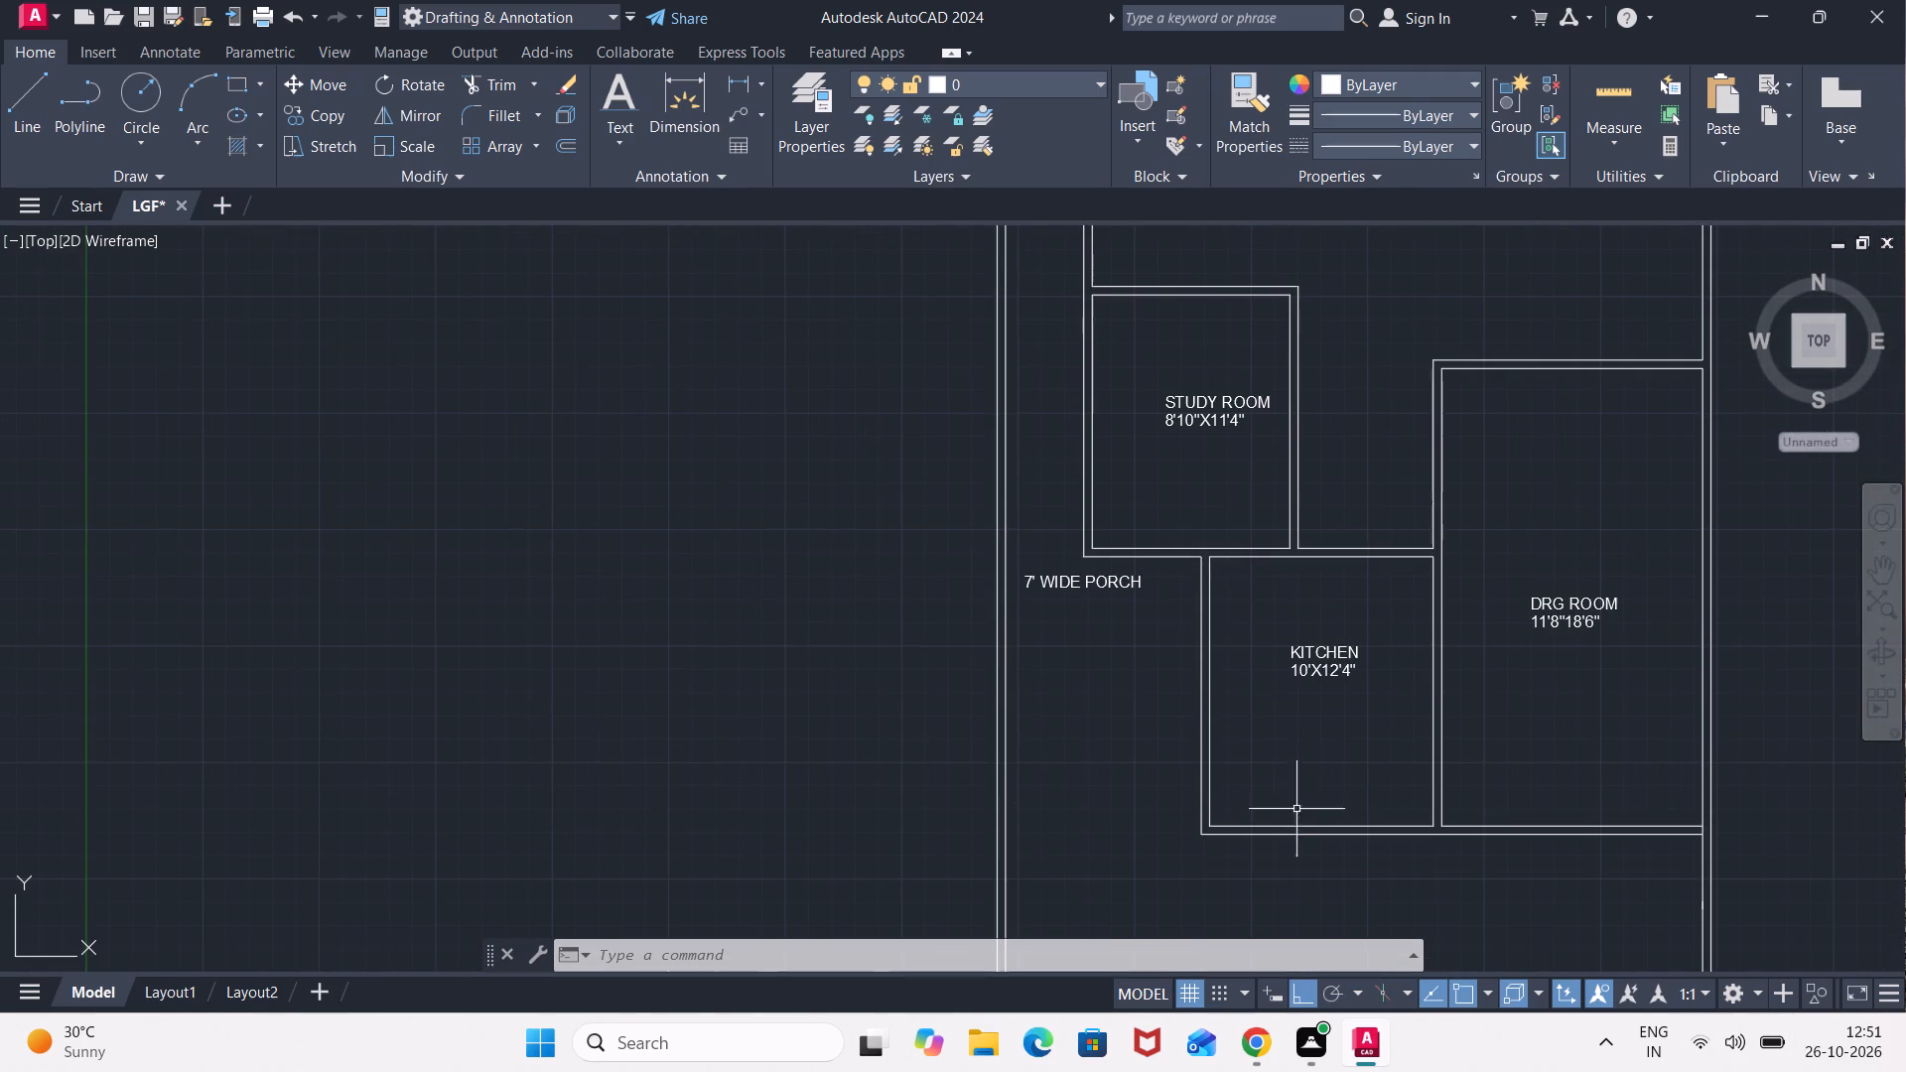
{"action": "middle_click_drag", "start_coordinate": [1305, 801], "coordinate": [1342, 326]}
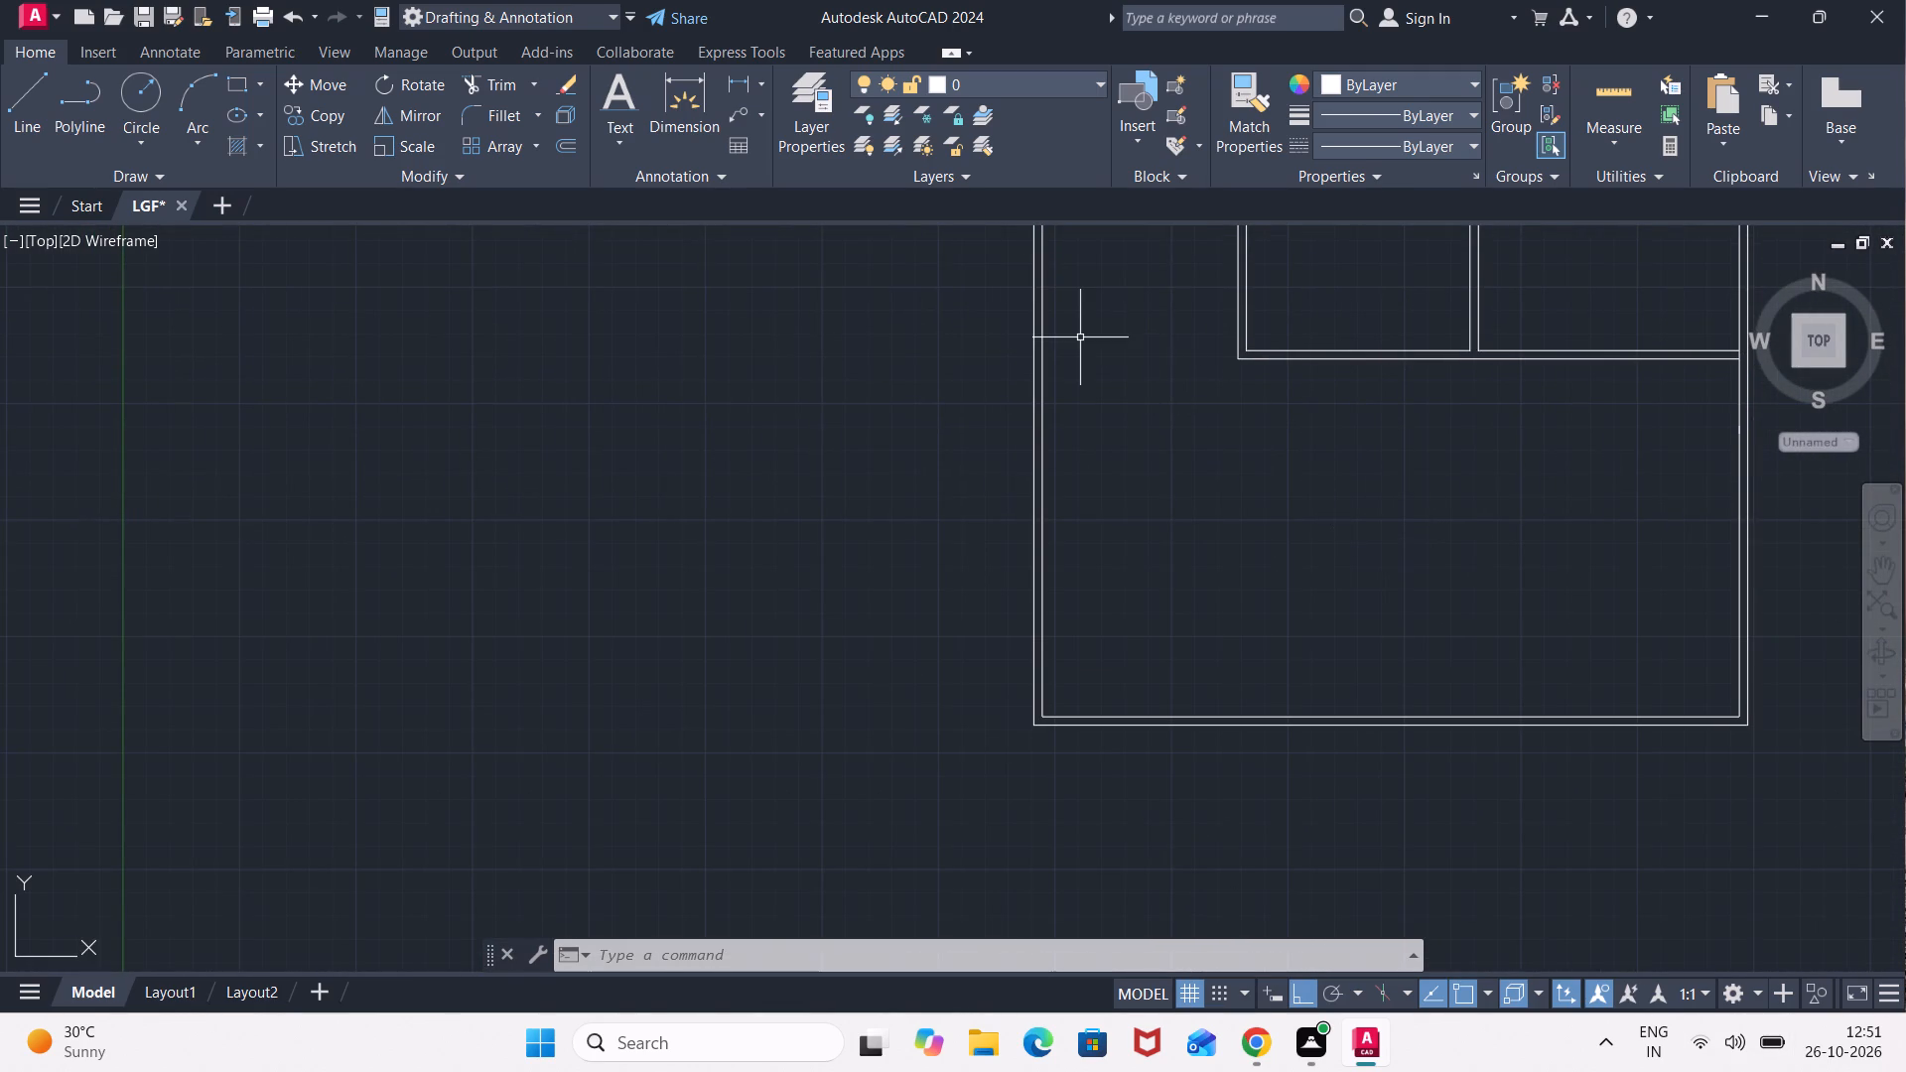
Add single-line text 3' WIDE PROJECTION, 6" high at 0° rotation, just below the kitchen and DRG ROOM wall.
{"action": "left_click", "coordinate": [618, 110]}
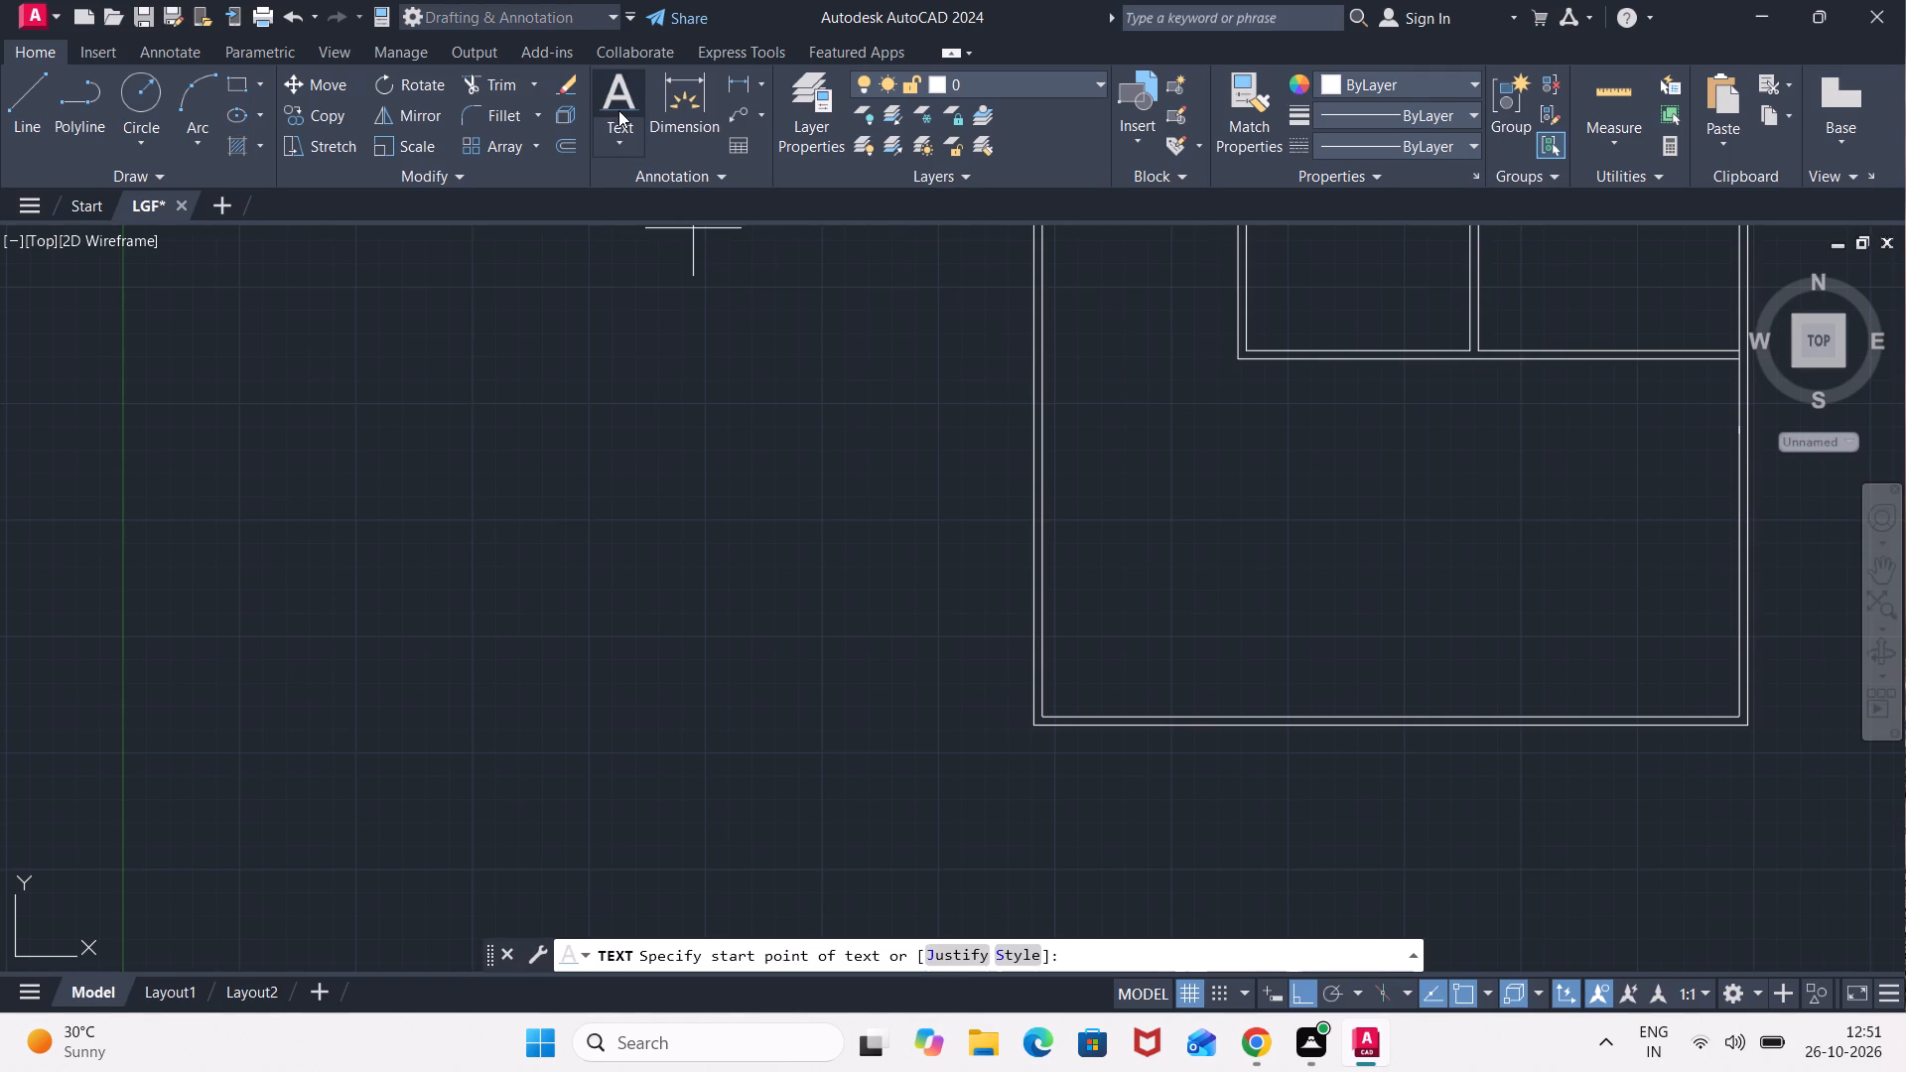
{"action": "left_click", "coordinate": [618, 126]}
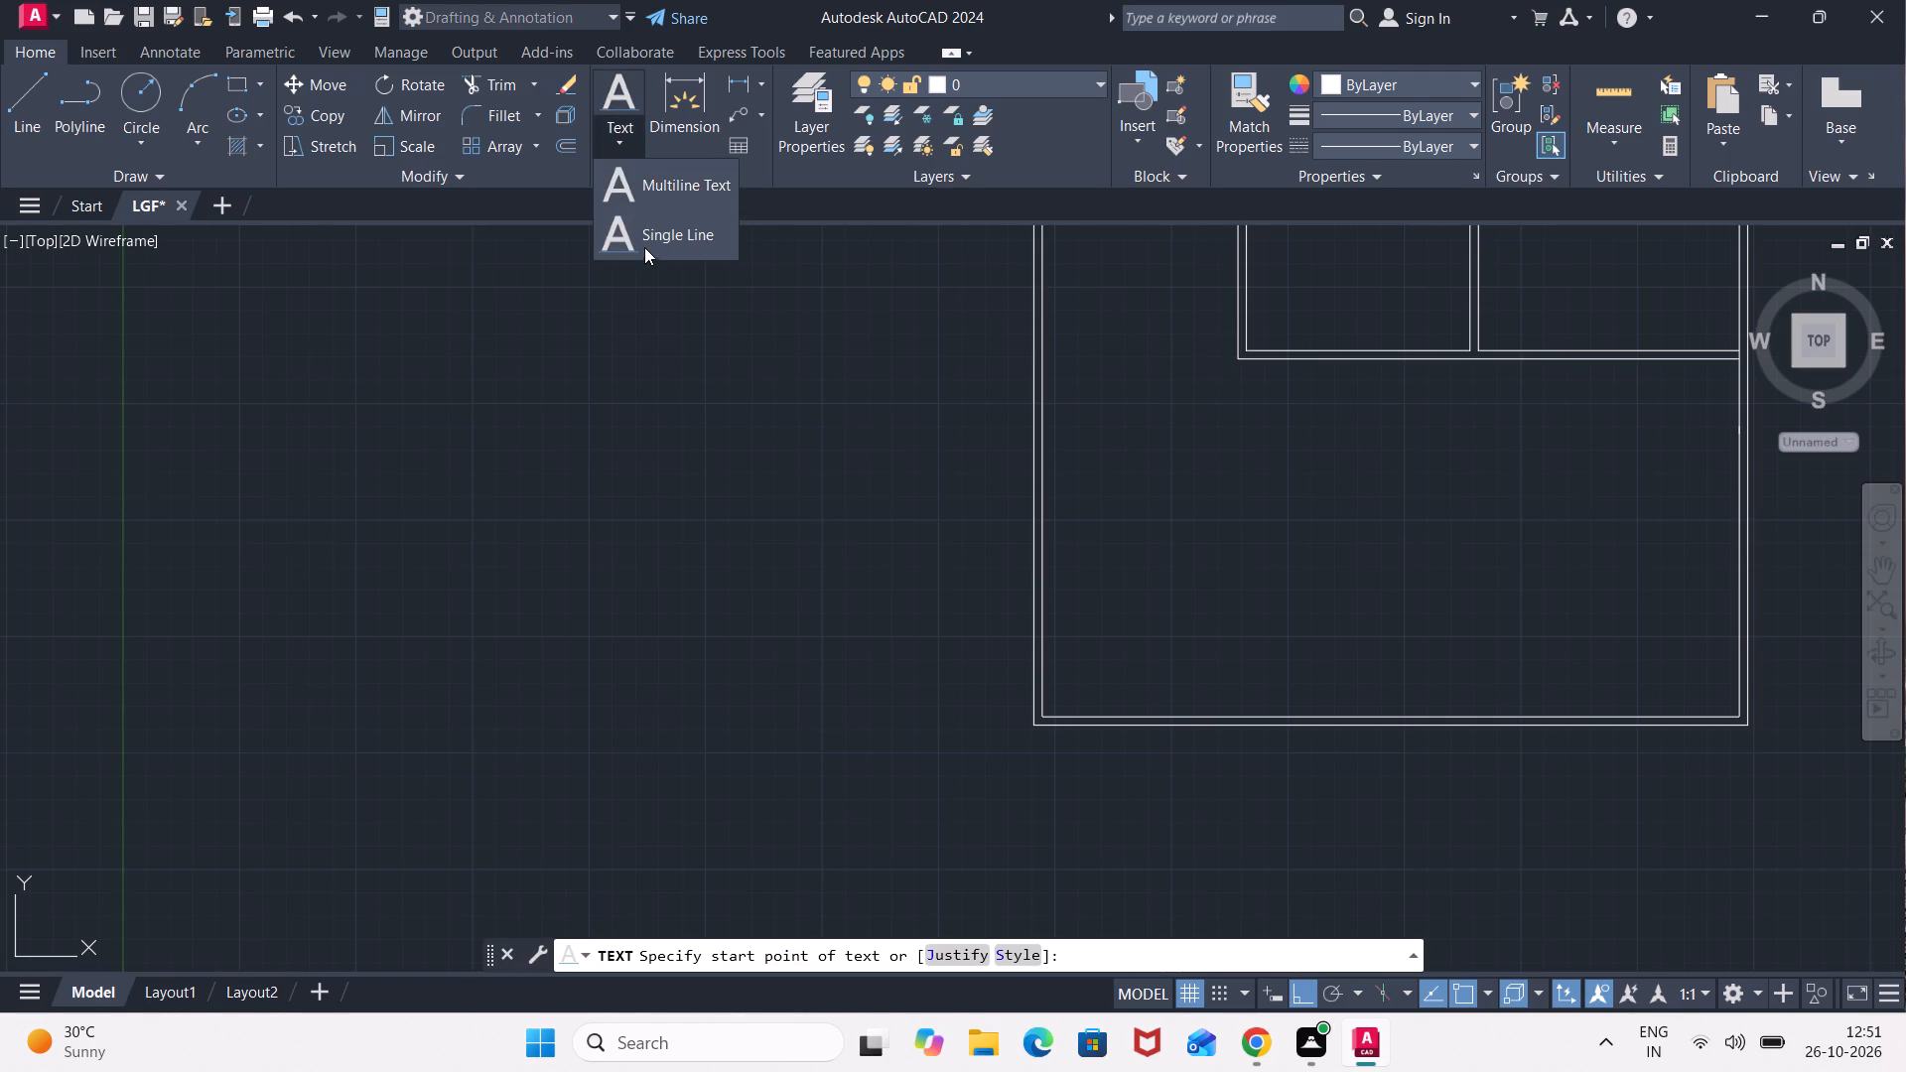
{"action": "left_click", "coordinate": [649, 242]}
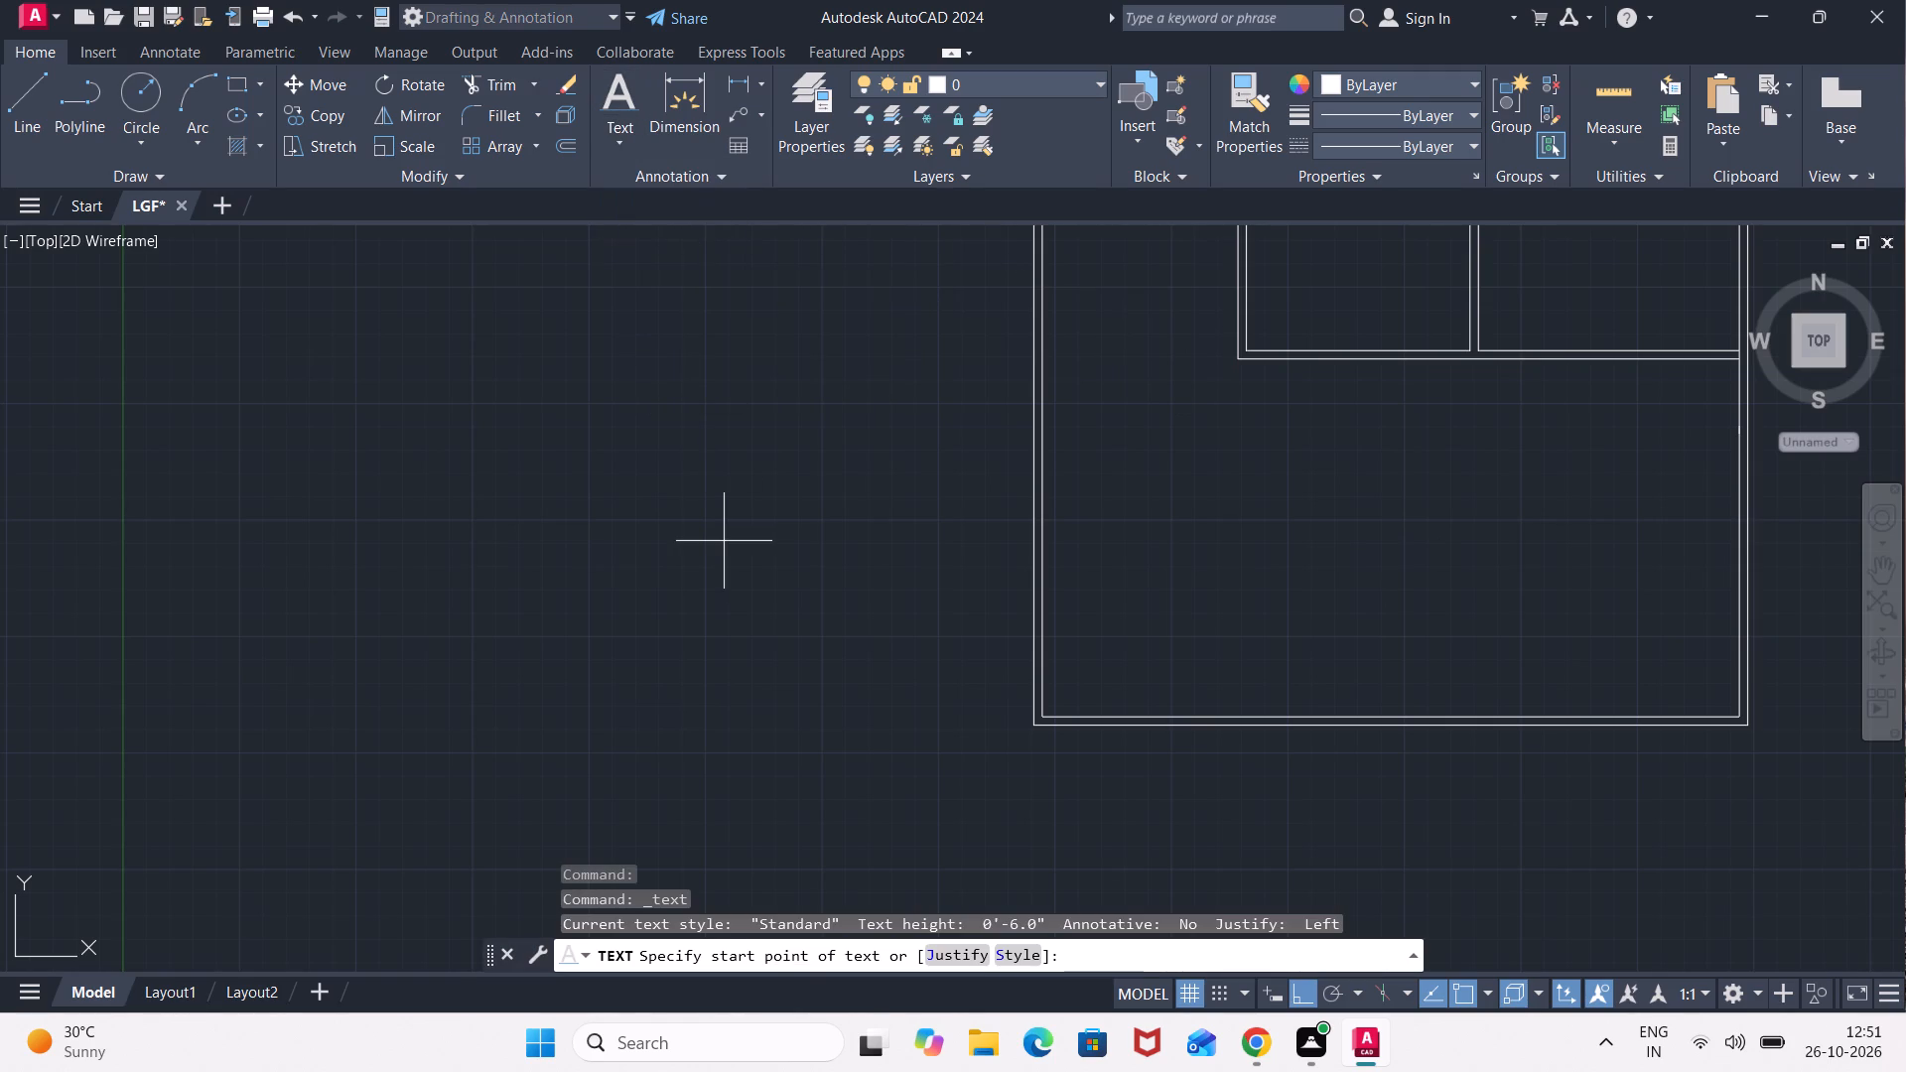
{"action": "left_click_drag", "start_coordinate": [724, 541], "coordinate": [738, 698]}
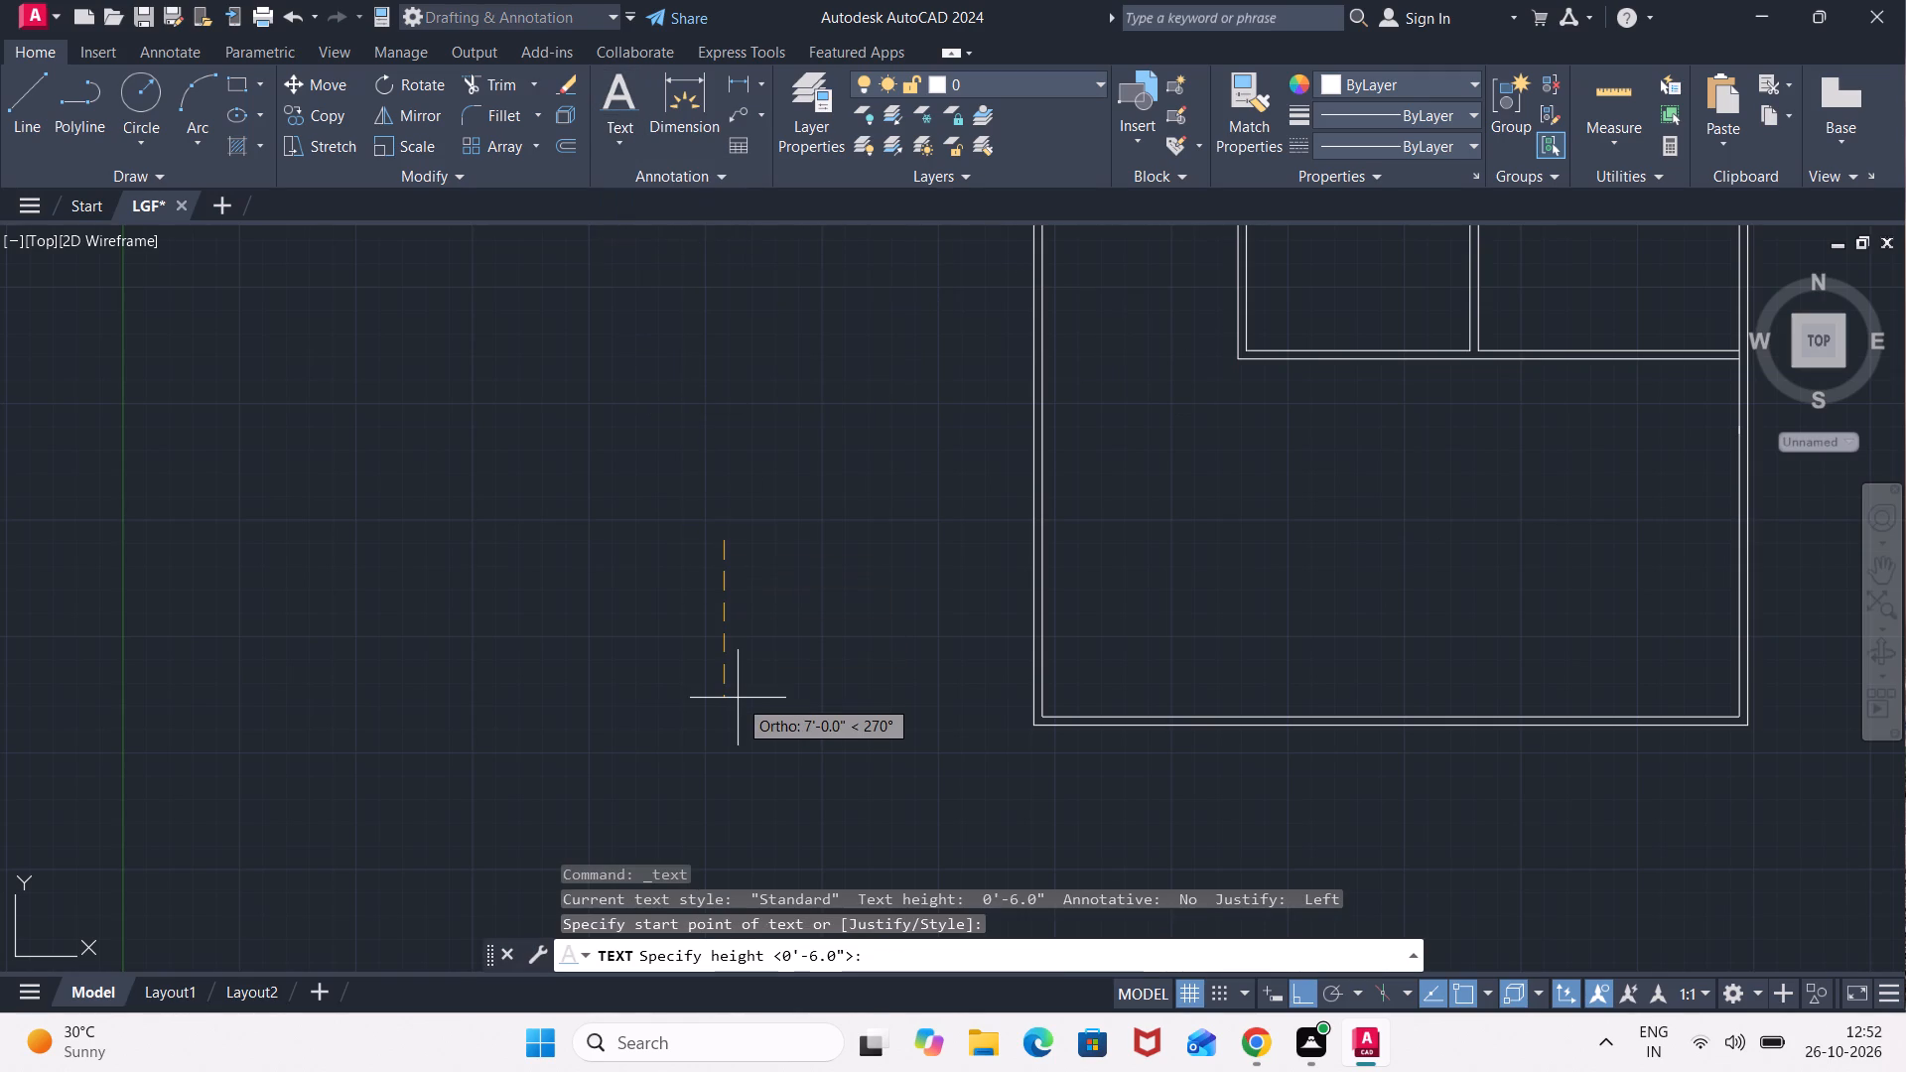
{"action": "key", "text": "6"}
{"action": "key", "text": "shift+quotedbl"}
{"action": "key", "text": "Return"}
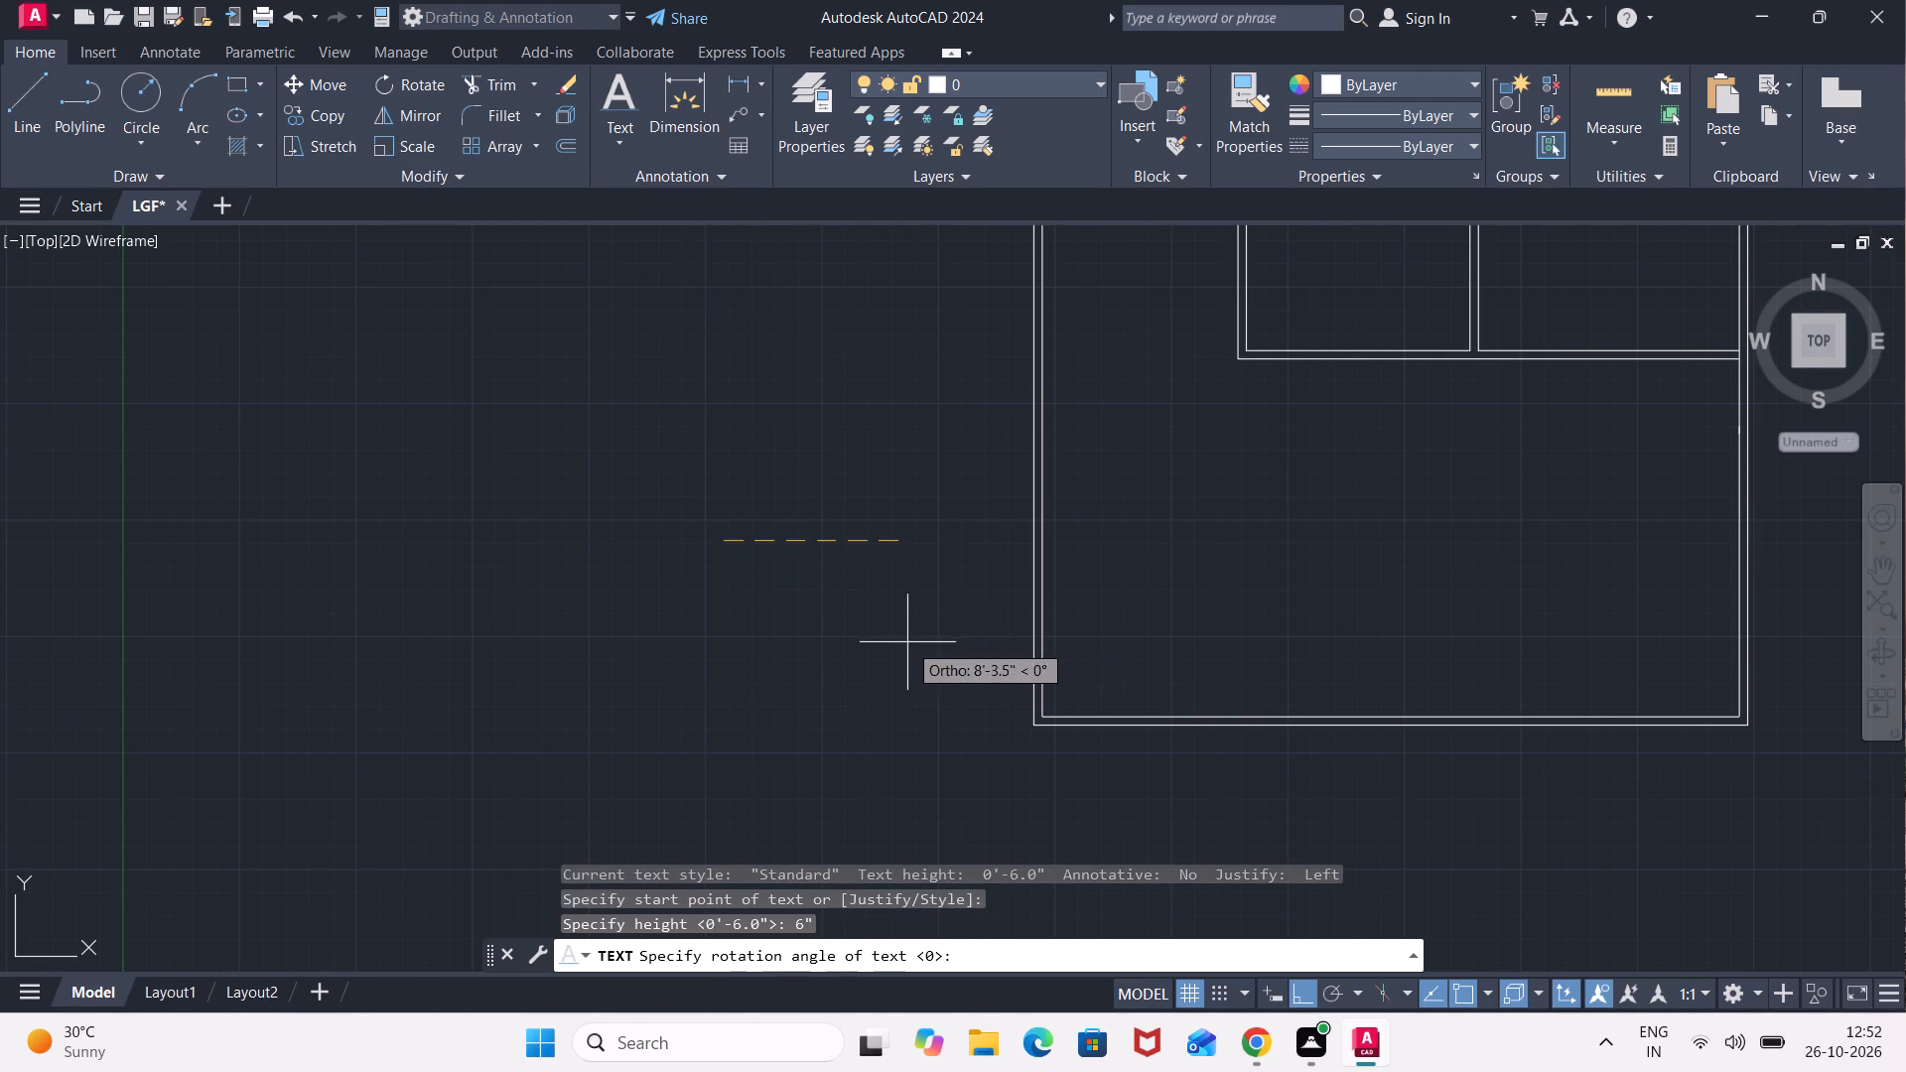
{"action": "key", "text": "0"}
{"action": "key", "text": "Return"}
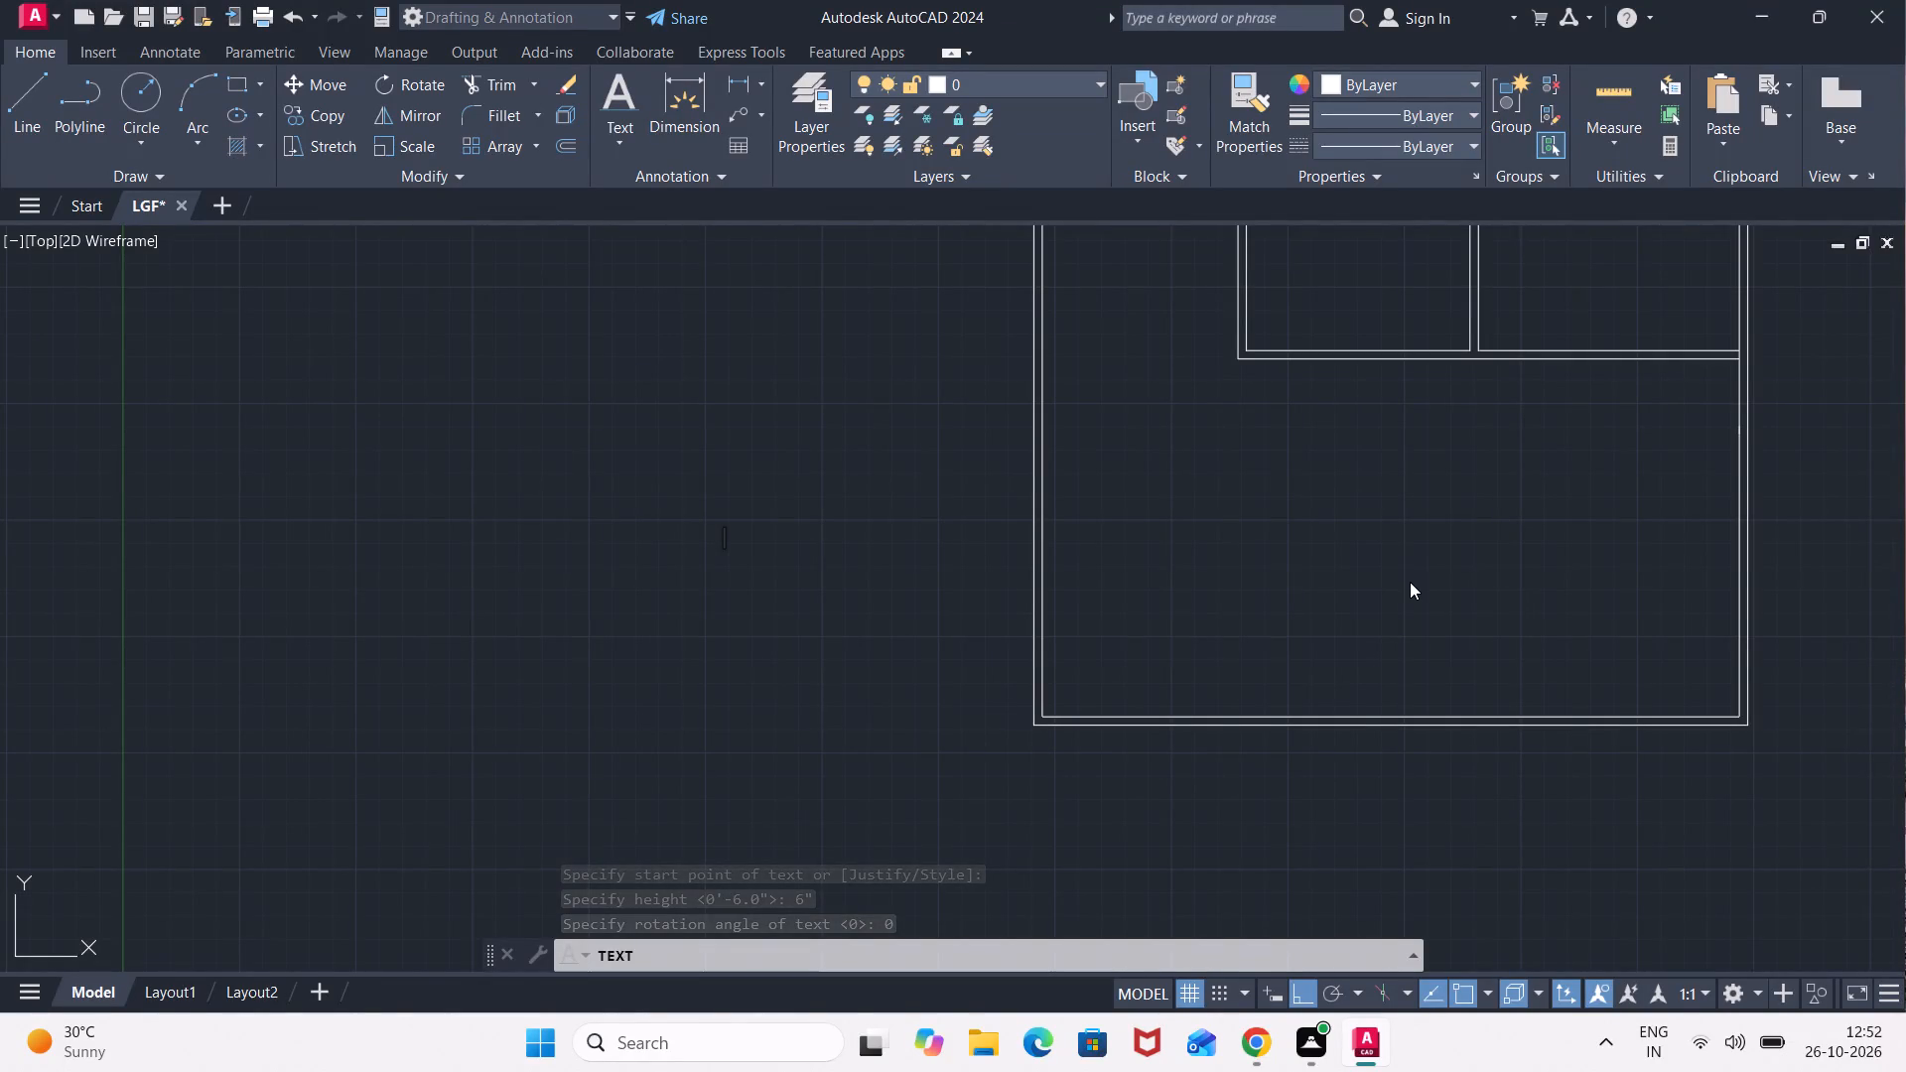
{"action": "scroll", "coordinate": [1536, 541], "scroll_direction": "up", "scroll_amount": 3}
{"action": "scroll", "coordinate": [1509, 560], "scroll_direction": "down", "scroll_amount": 3}
{"action": "scroll", "coordinate": [1497, 540], "scroll_direction": "up", "scroll_amount": 1}
{"action": "middle_click_drag", "start_coordinate": [1494, 544], "coordinate": [1452, 872]}
{"action": "scroll", "coordinate": [1461, 841], "scroll_direction": "down", "scroll_amount": 1}
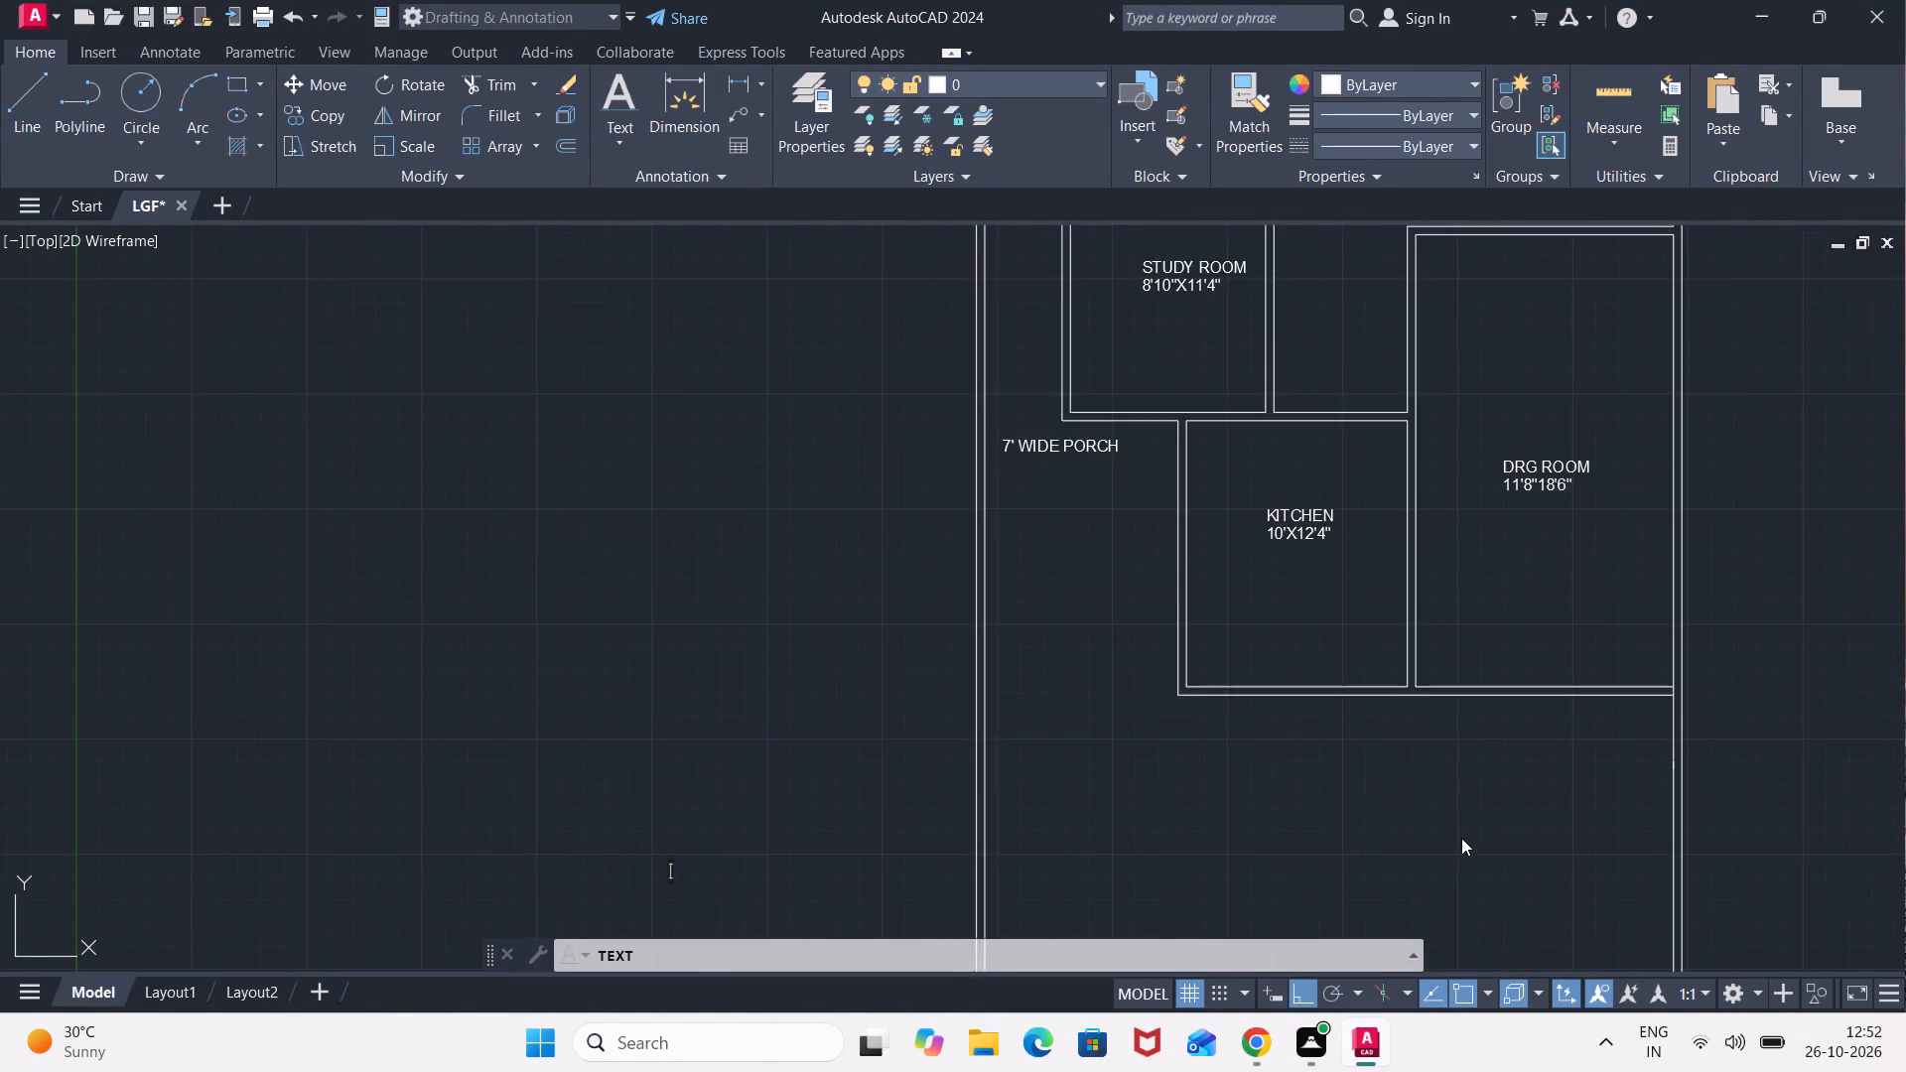
{"action": "scroll", "coordinate": [1461, 838], "scroll_direction": "down", "scroll_amount": 1}
{"action": "scroll", "coordinate": [1429, 774], "scroll_direction": "up", "scroll_amount": 1}
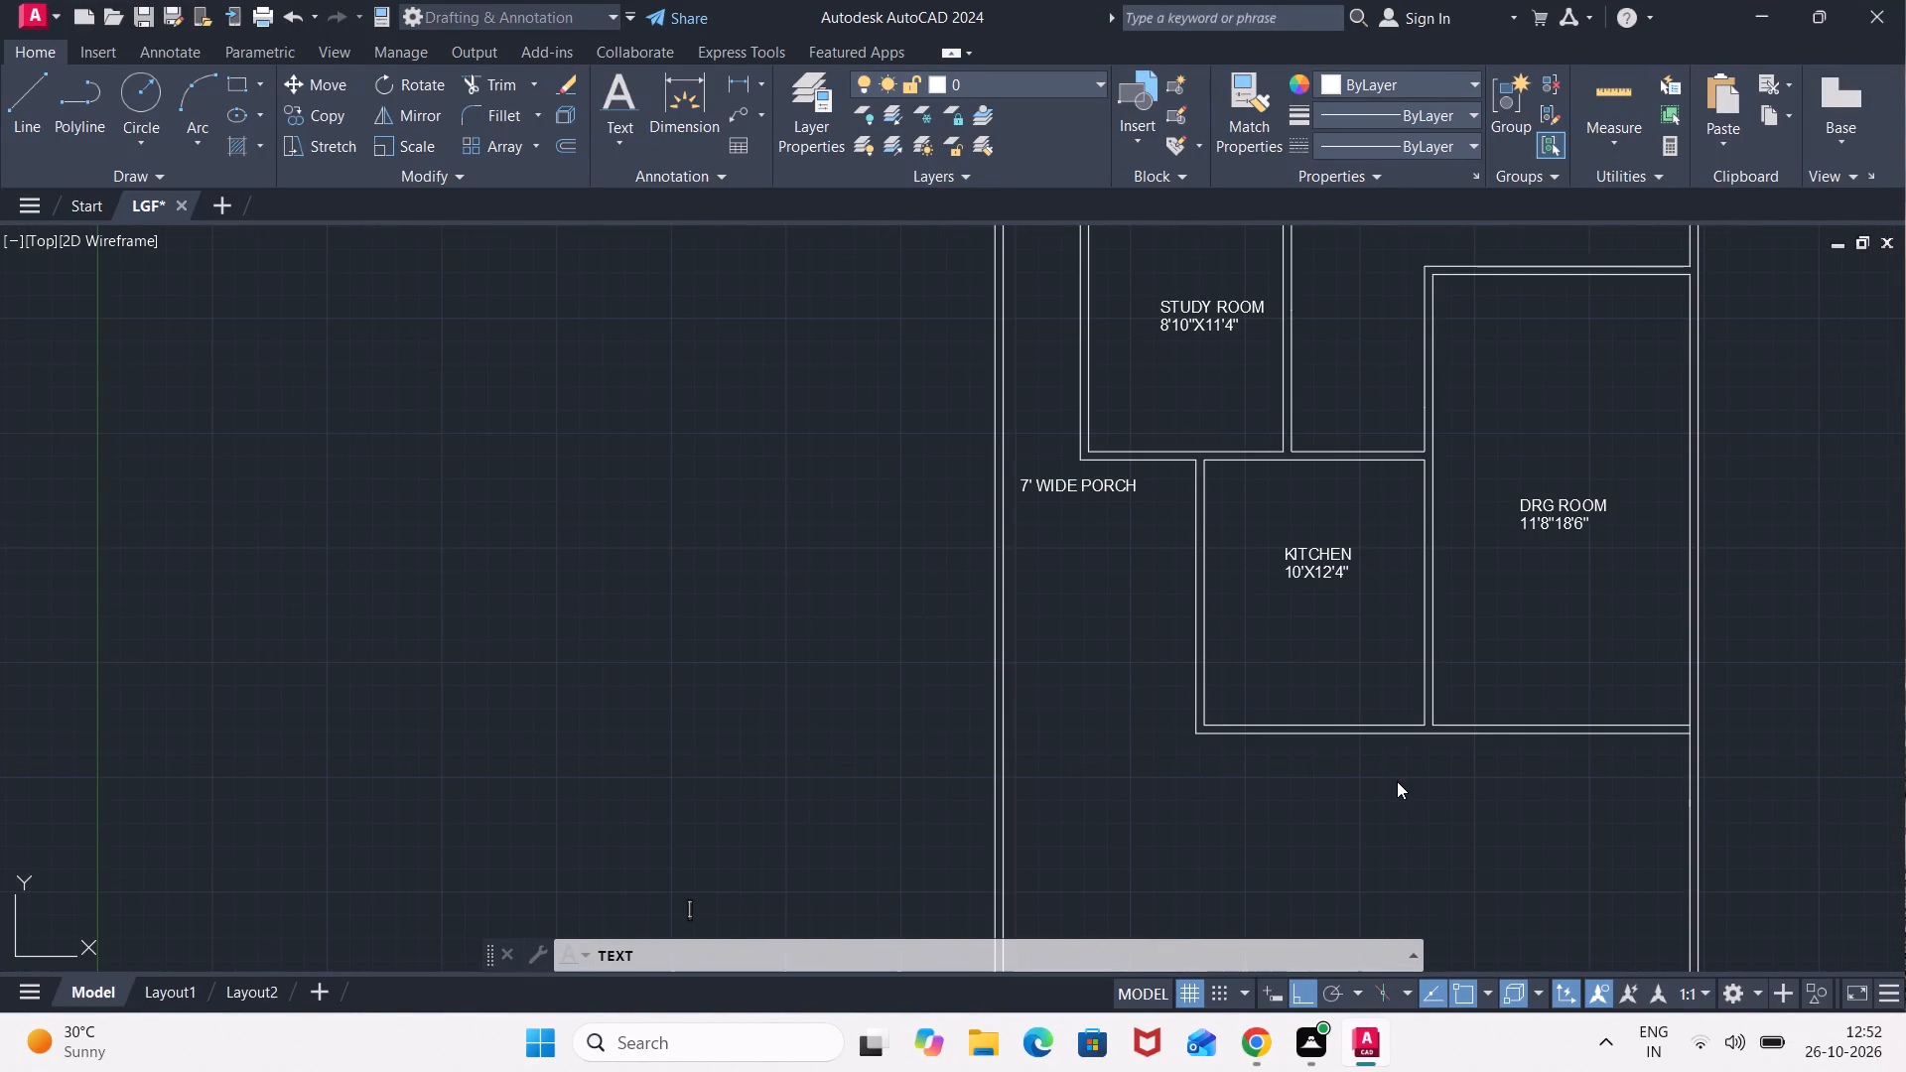
{"action": "left_click", "coordinate": [1293, 762]}
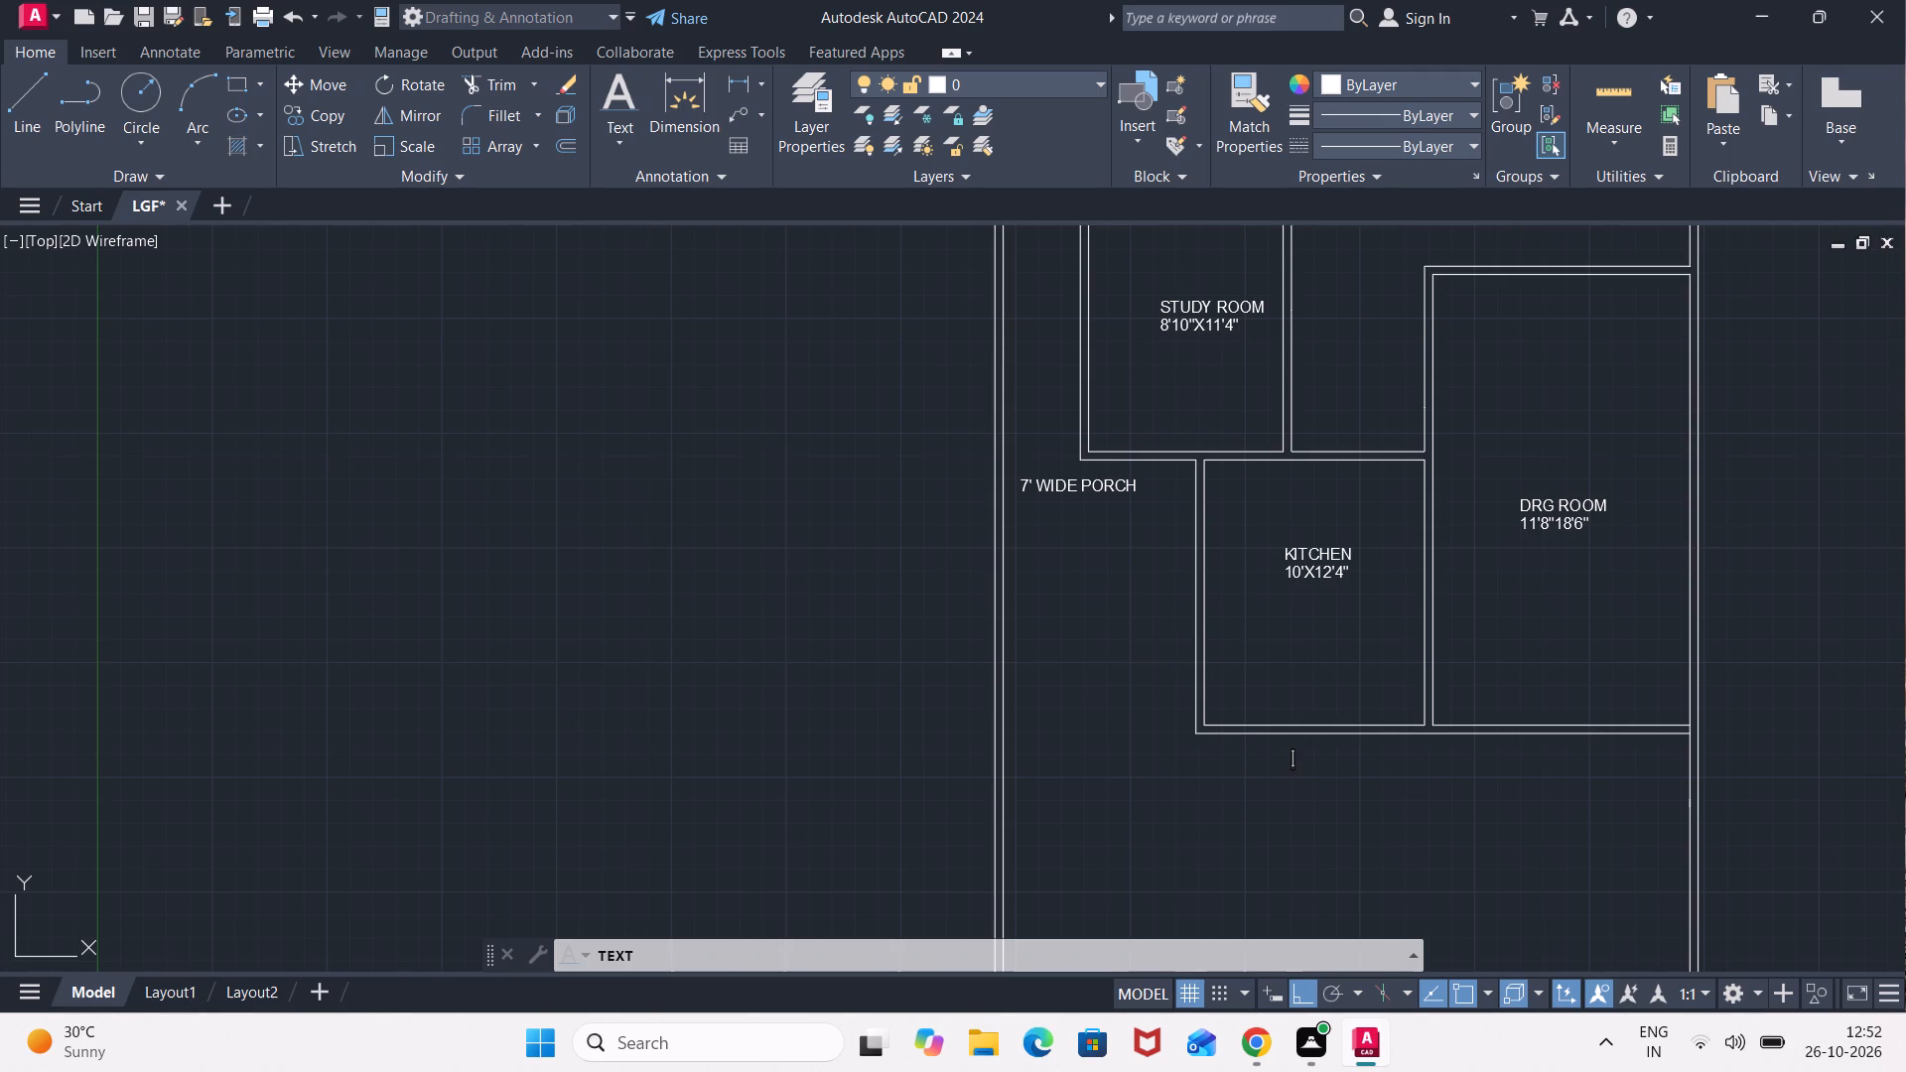
{"action": "type", "text": "3'"}
{"action": "key", "text": "space"}
{"action": "type", "text": "WIDE PROJECTION"}
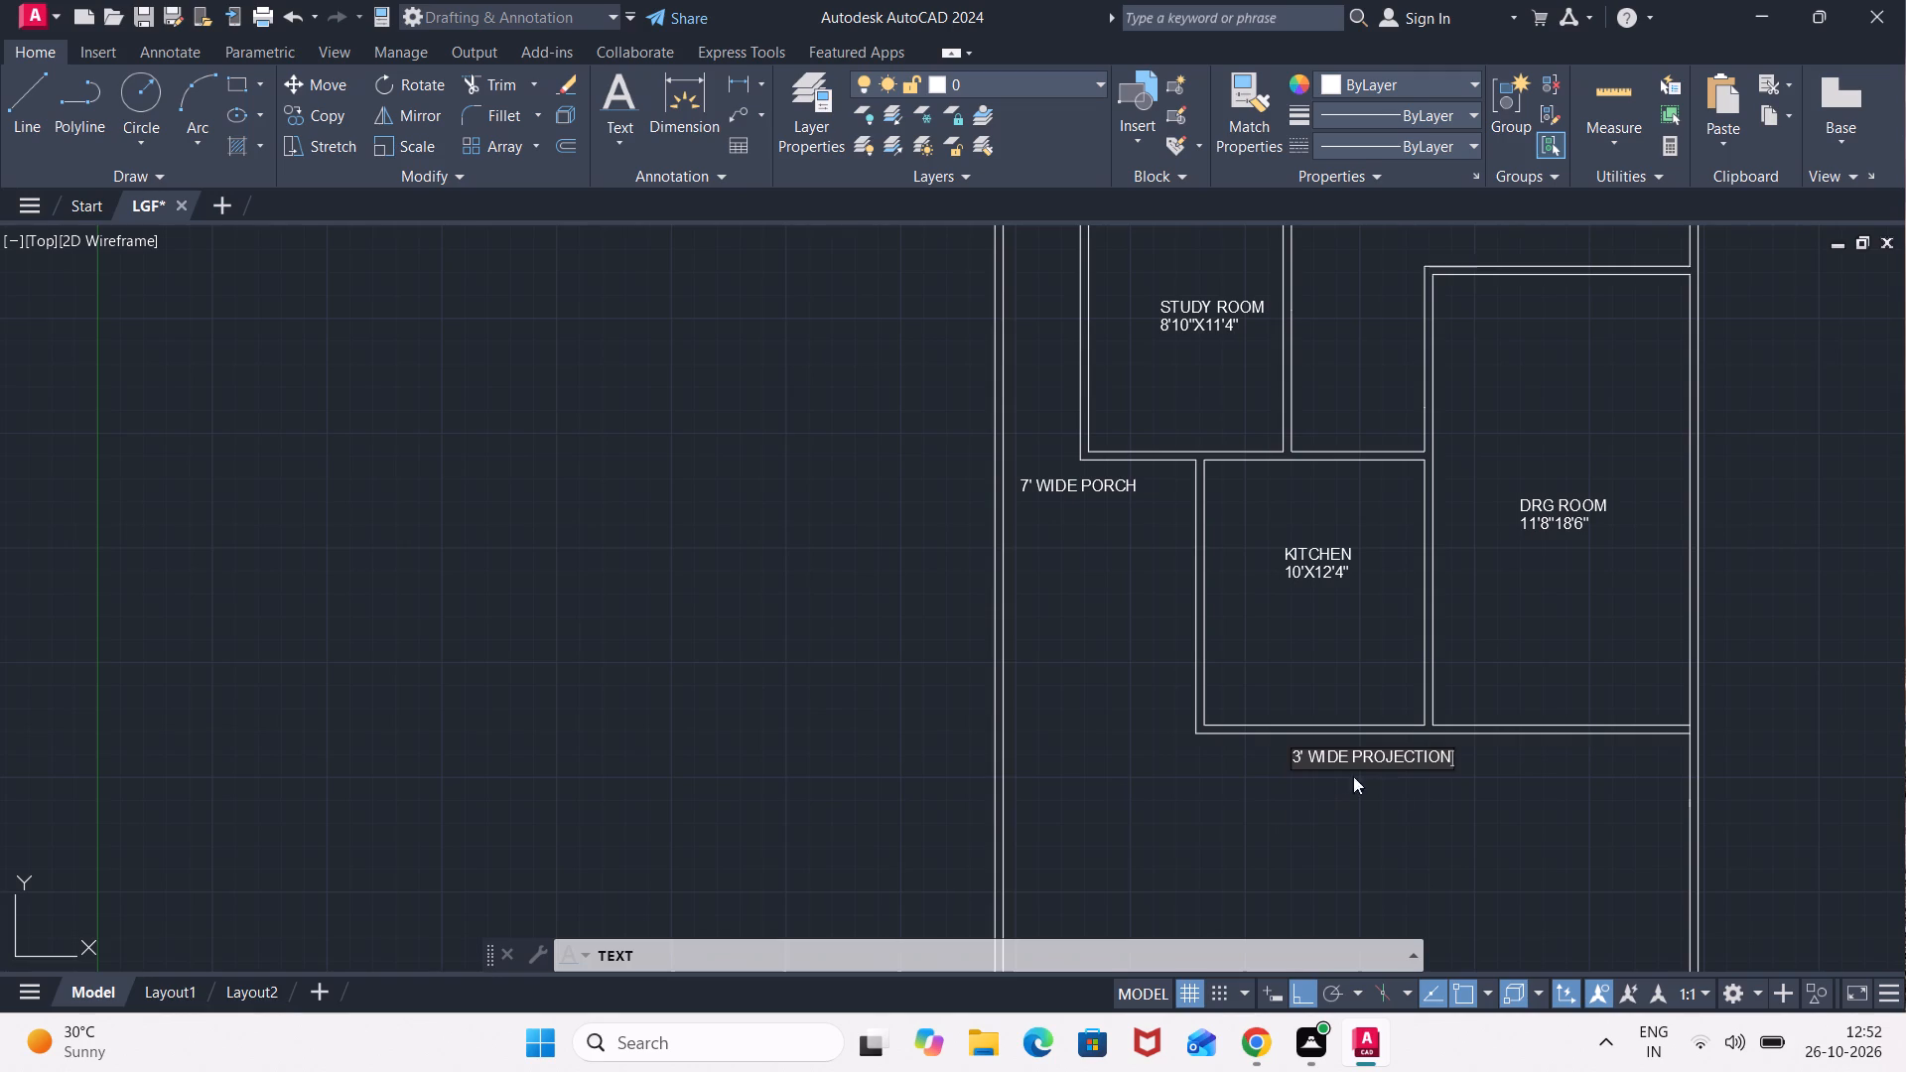
Label the open area at the plan's lower end, below the projection, 10' WIDE FRONT LAWN.
{"action": "middle_click_drag", "start_coordinate": [1408, 811], "coordinate": [1409, 535]}
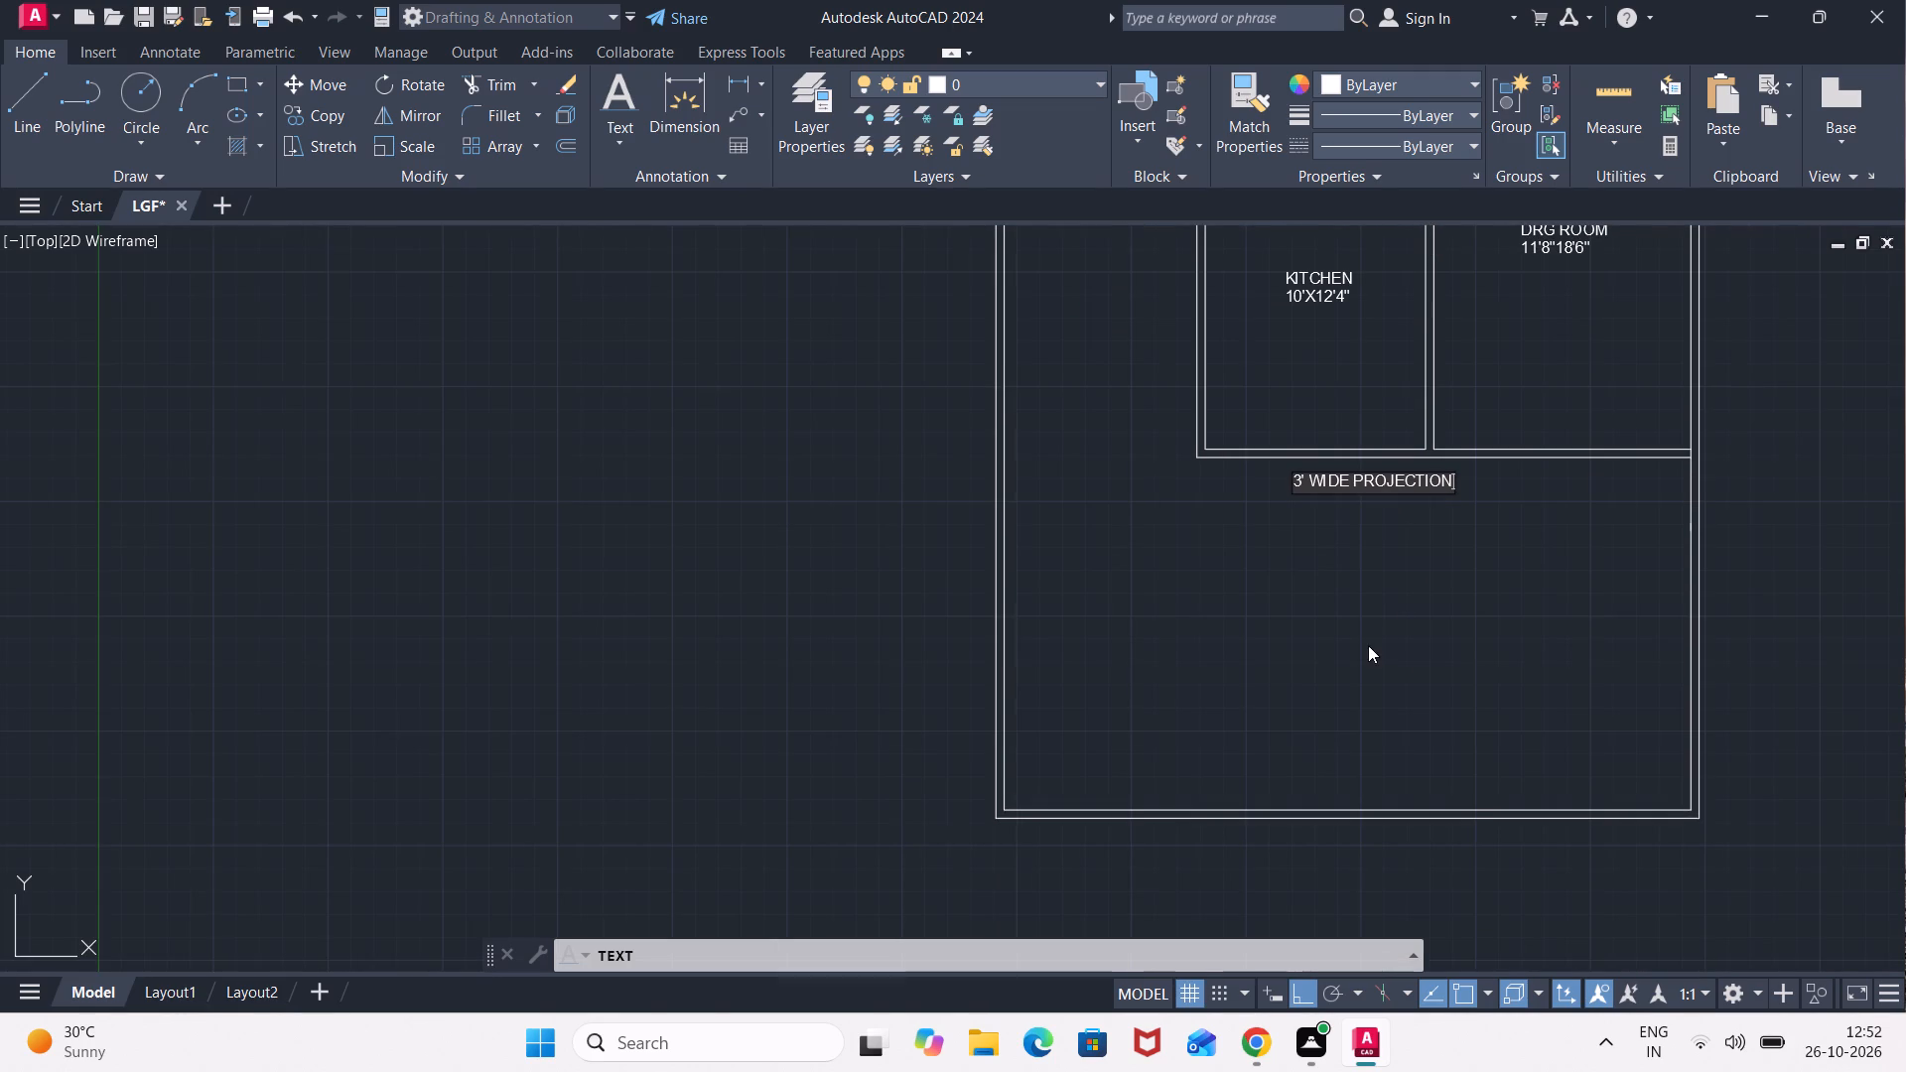
{"action": "left_click", "coordinate": [1367, 650]}
{"action": "left_click", "coordinate": [1358, 673]}
{"action": "left_click", "coordinate": [1336, 654]}
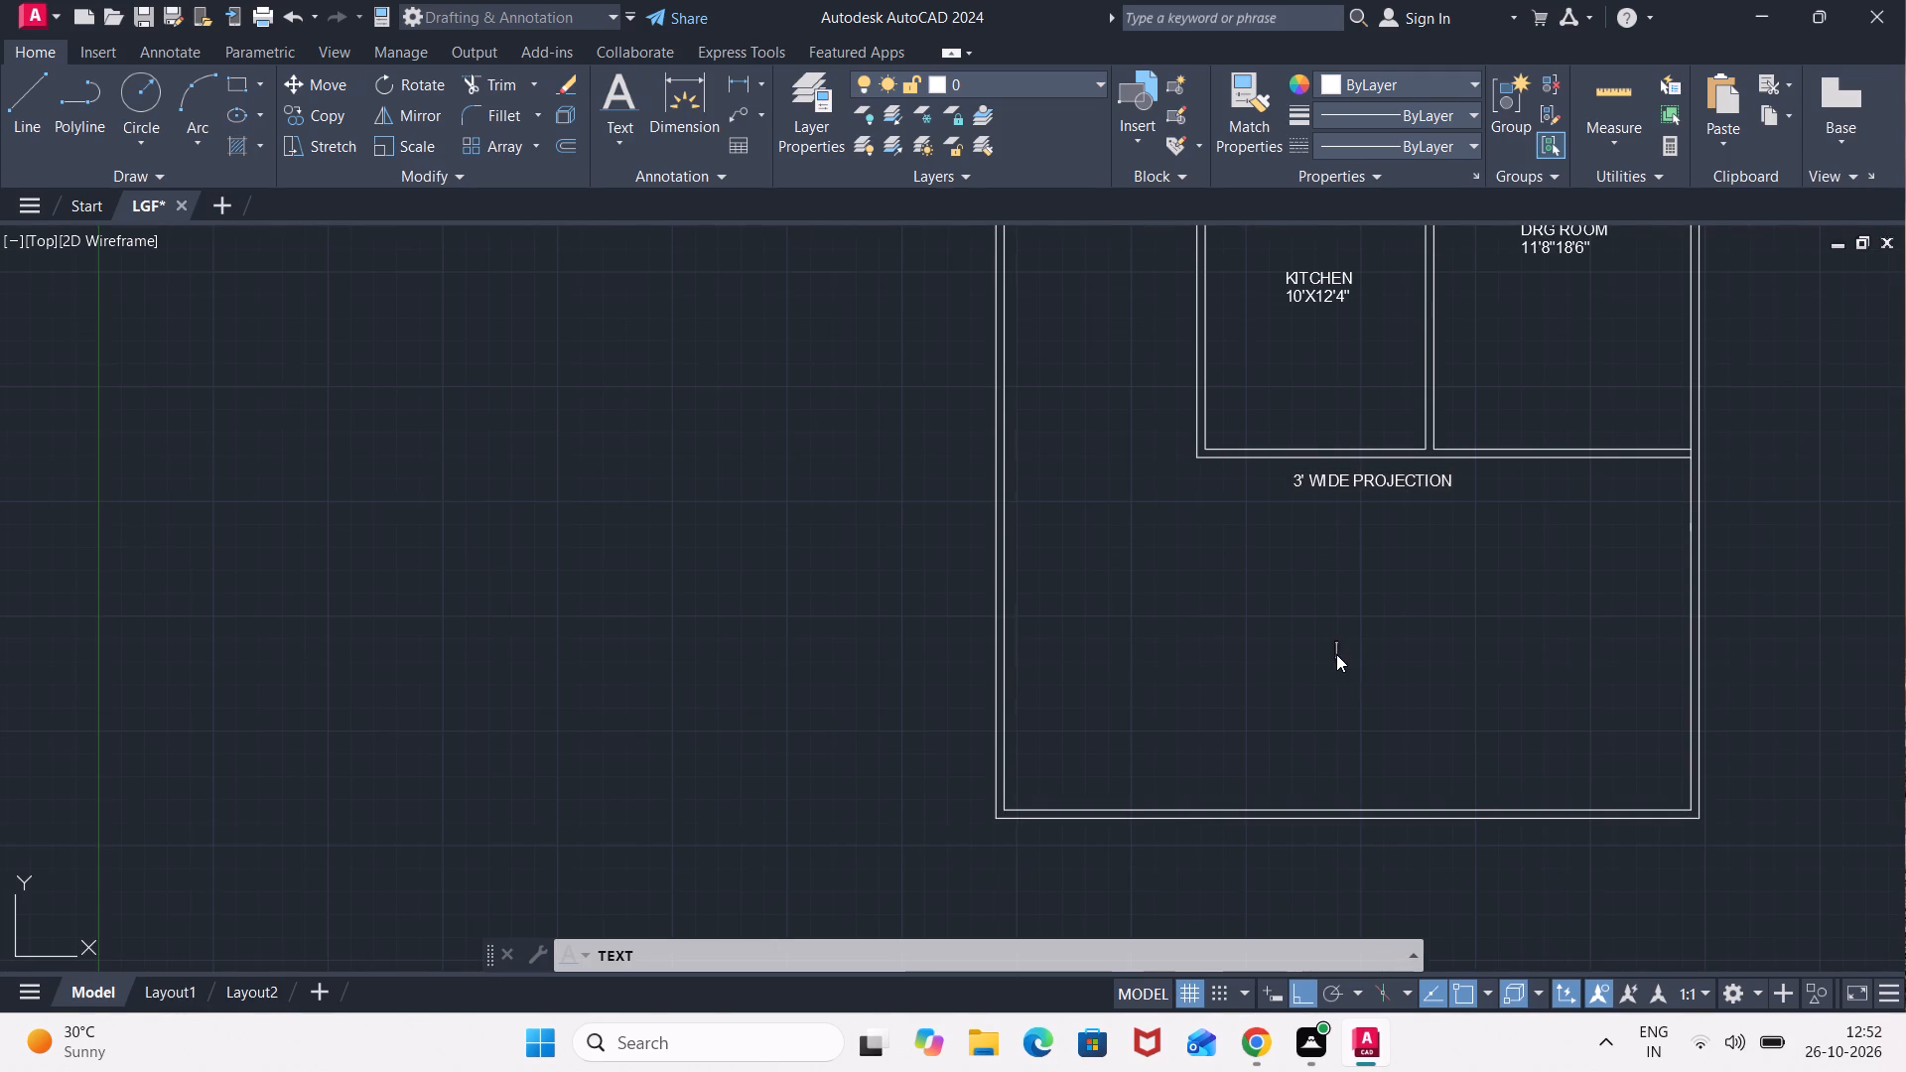
{"action": "left_click", "coordinate": [1326, 652]}
{"action": "type", "text": "10'"}
{"action": "key", "text": "space"}
{"action": "type", "text": "WIDE"}
{"action": "key", "text": "space"}
{"action": "type", "text": "FR"}
{"action": "type", "text": "ON"}
{"action": "key", "text": "t"}
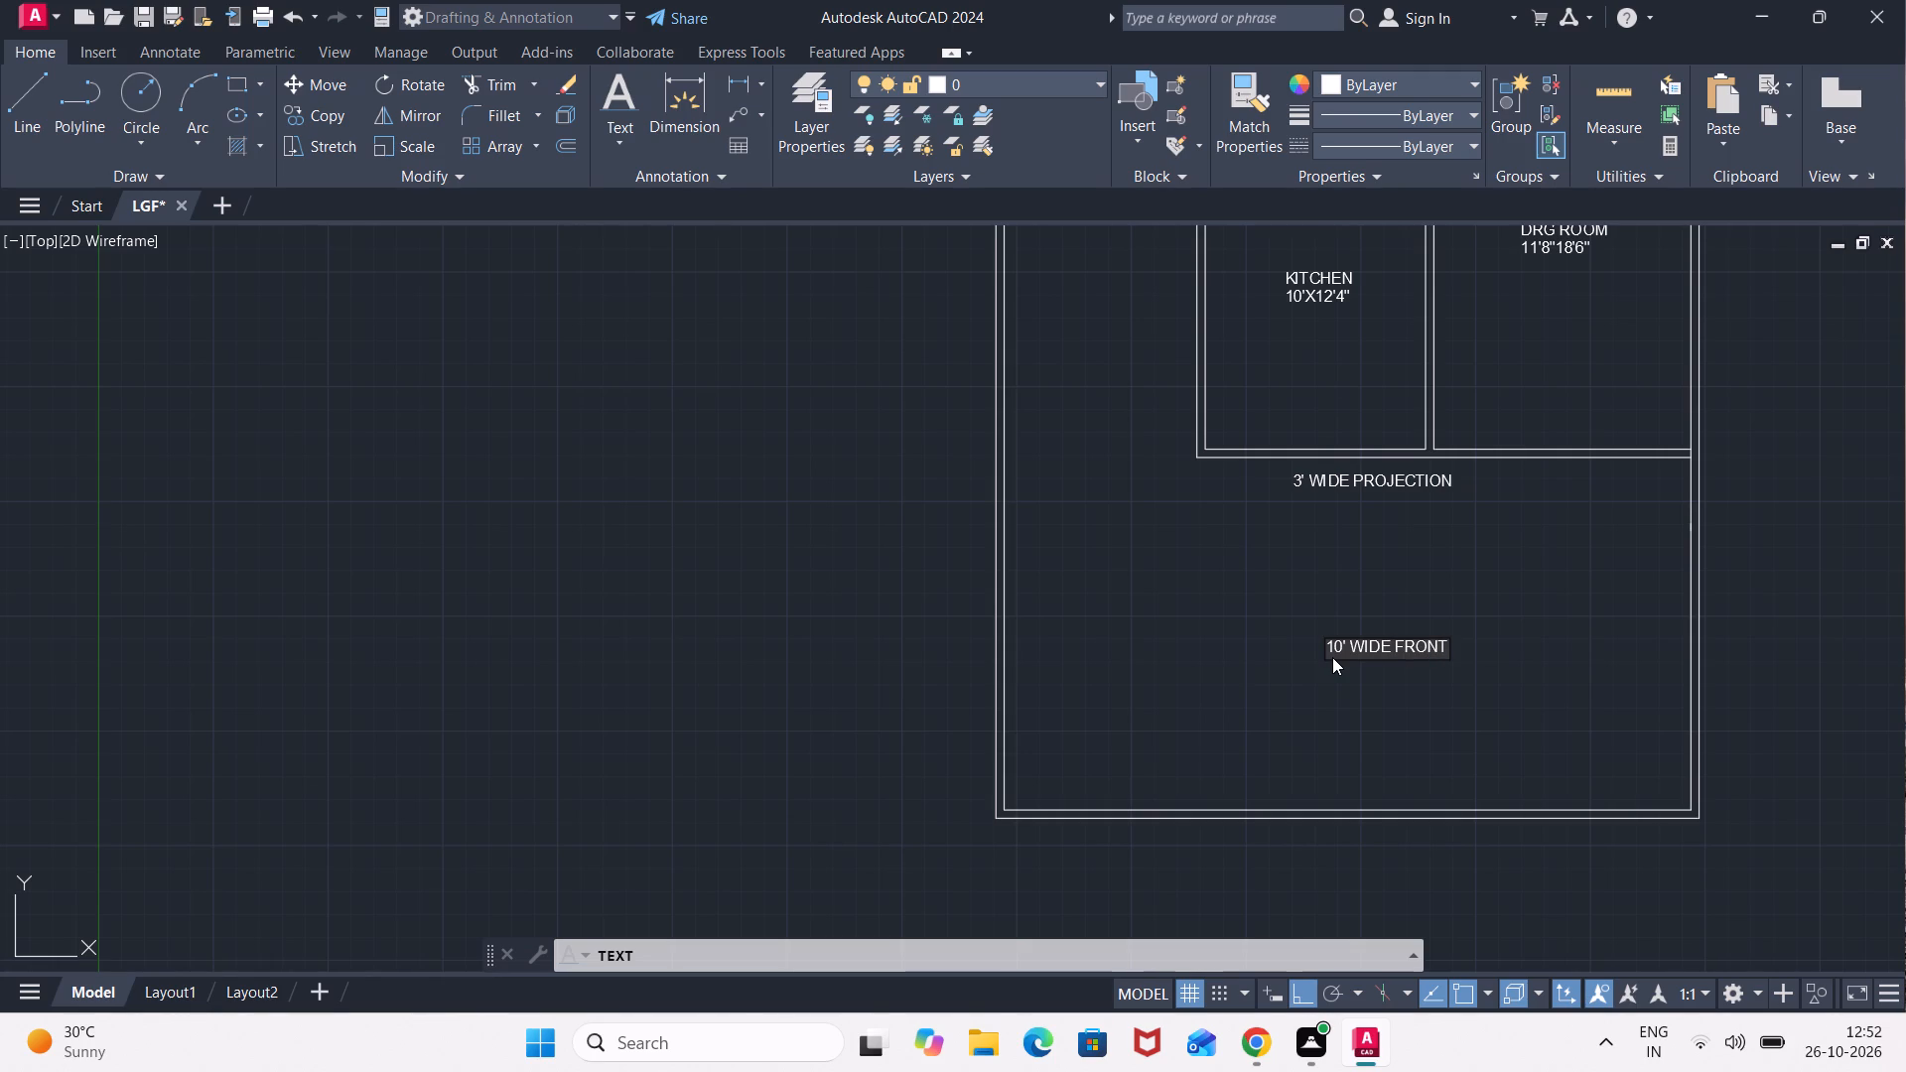
{"action": "type", "text": "LAWN"}
{"action": "key", "text": "BackSpace"}
{"action": "key", "text": "BackSpace"}
{"action": "key", "text": "BackSpace"}
{"action": "key", "text": "BackSpace"}
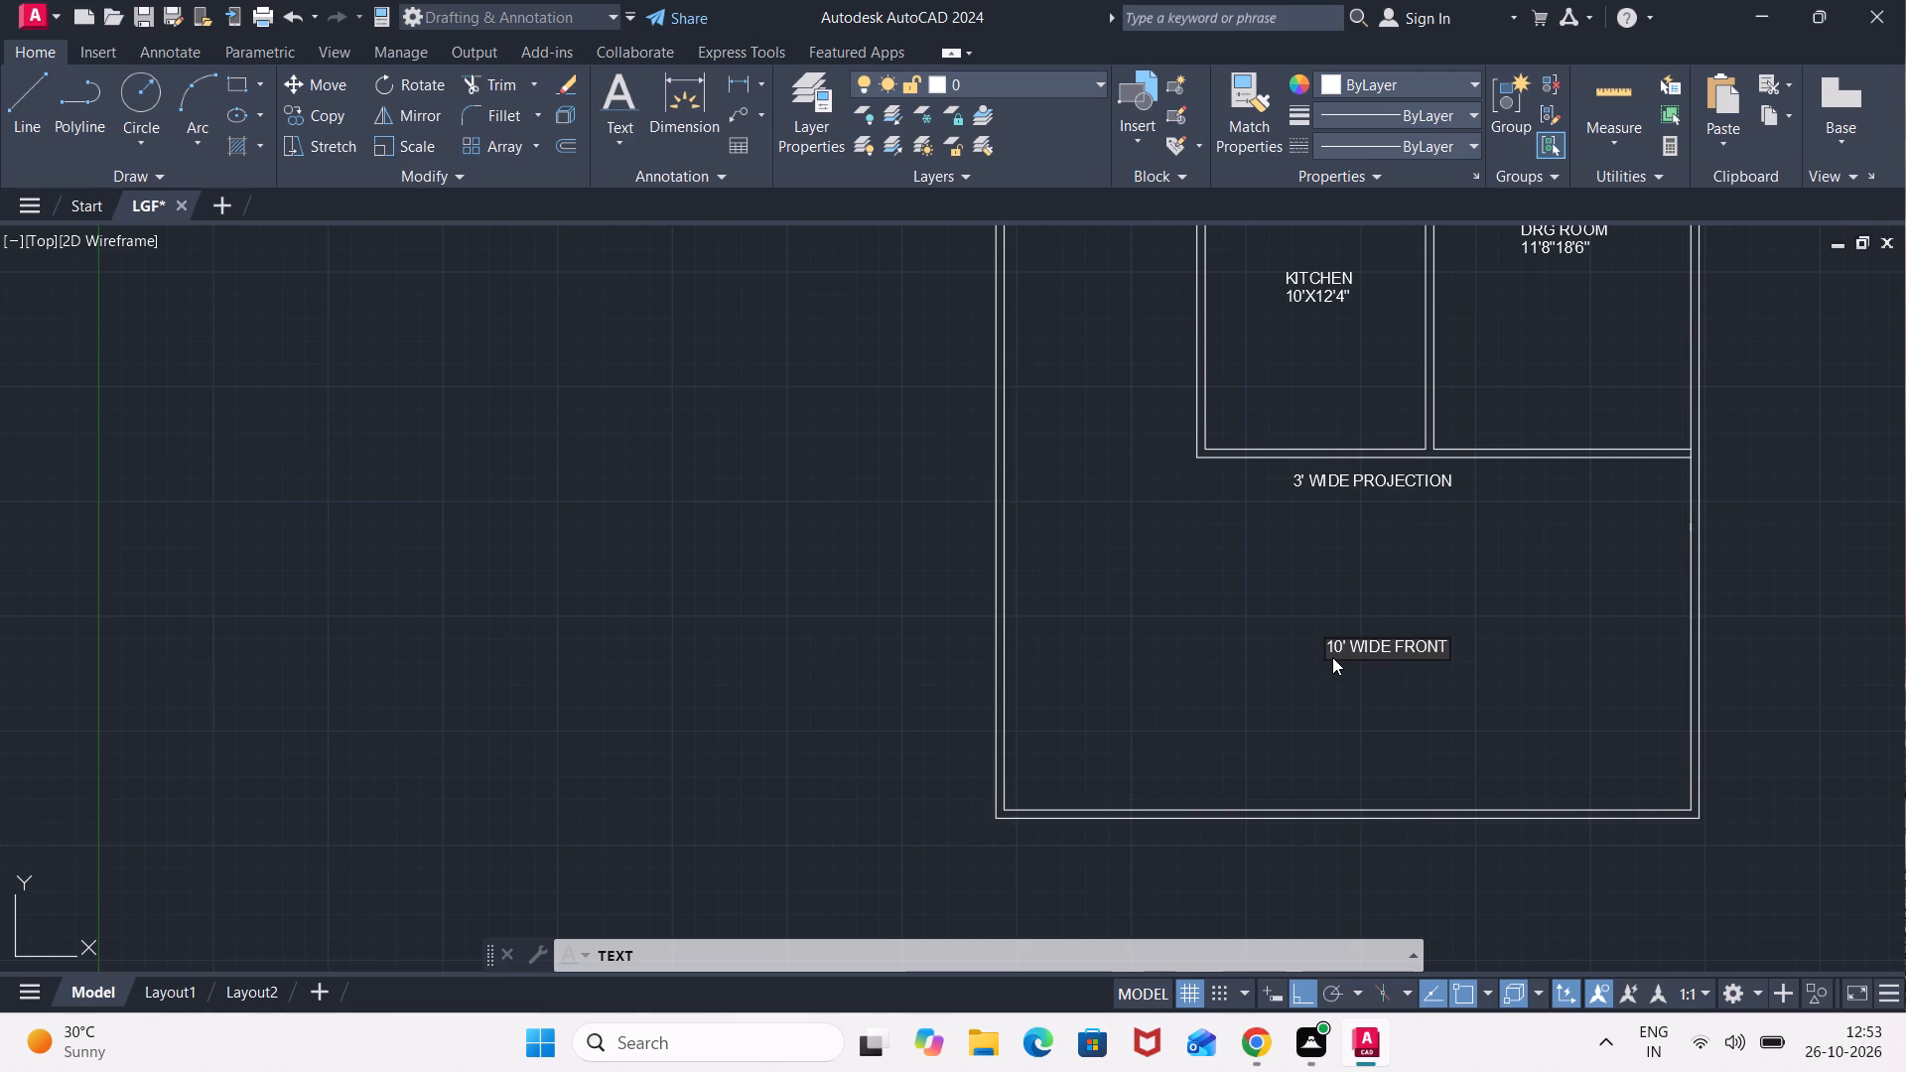
{"action": "key", "text": "space"}
{"action": "type", "text": "LA"}
{"action": "type", "text": "WN"}
Label the narrow passage beside the 9'8"X8' kitchen 3'6" WIDE PASS-AGE, stacked on four lines, and finish the text command.
{"action": "middle_click_drag", "start_coordinate": [1235, 565], "coordinate": [1300, 847]}
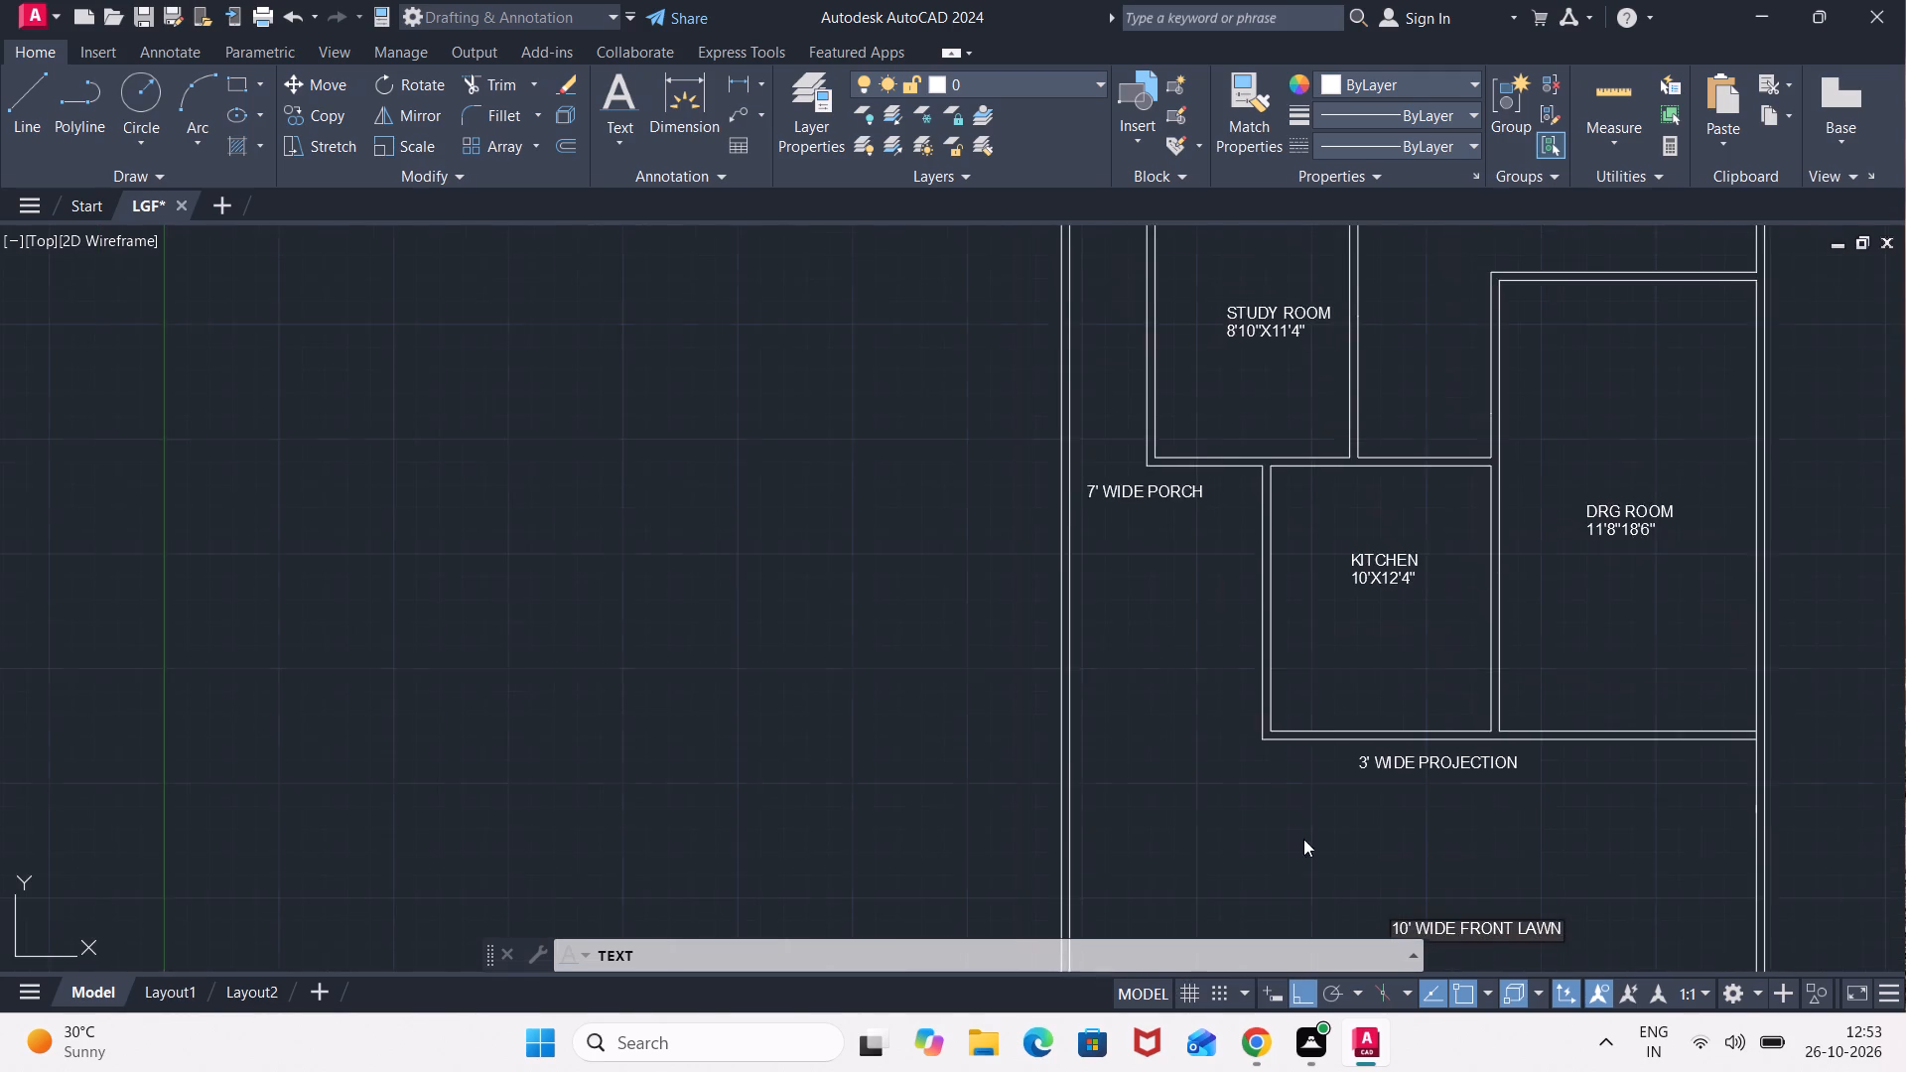
{"action": "scroll", "coordinate": [1229, 689], "scroll_direction": "up", "scroll_amount": 1}
{"action": "scroll", "coordinate": [1230, 694], "scroll_direction": "down", "scroll_amount": 1}
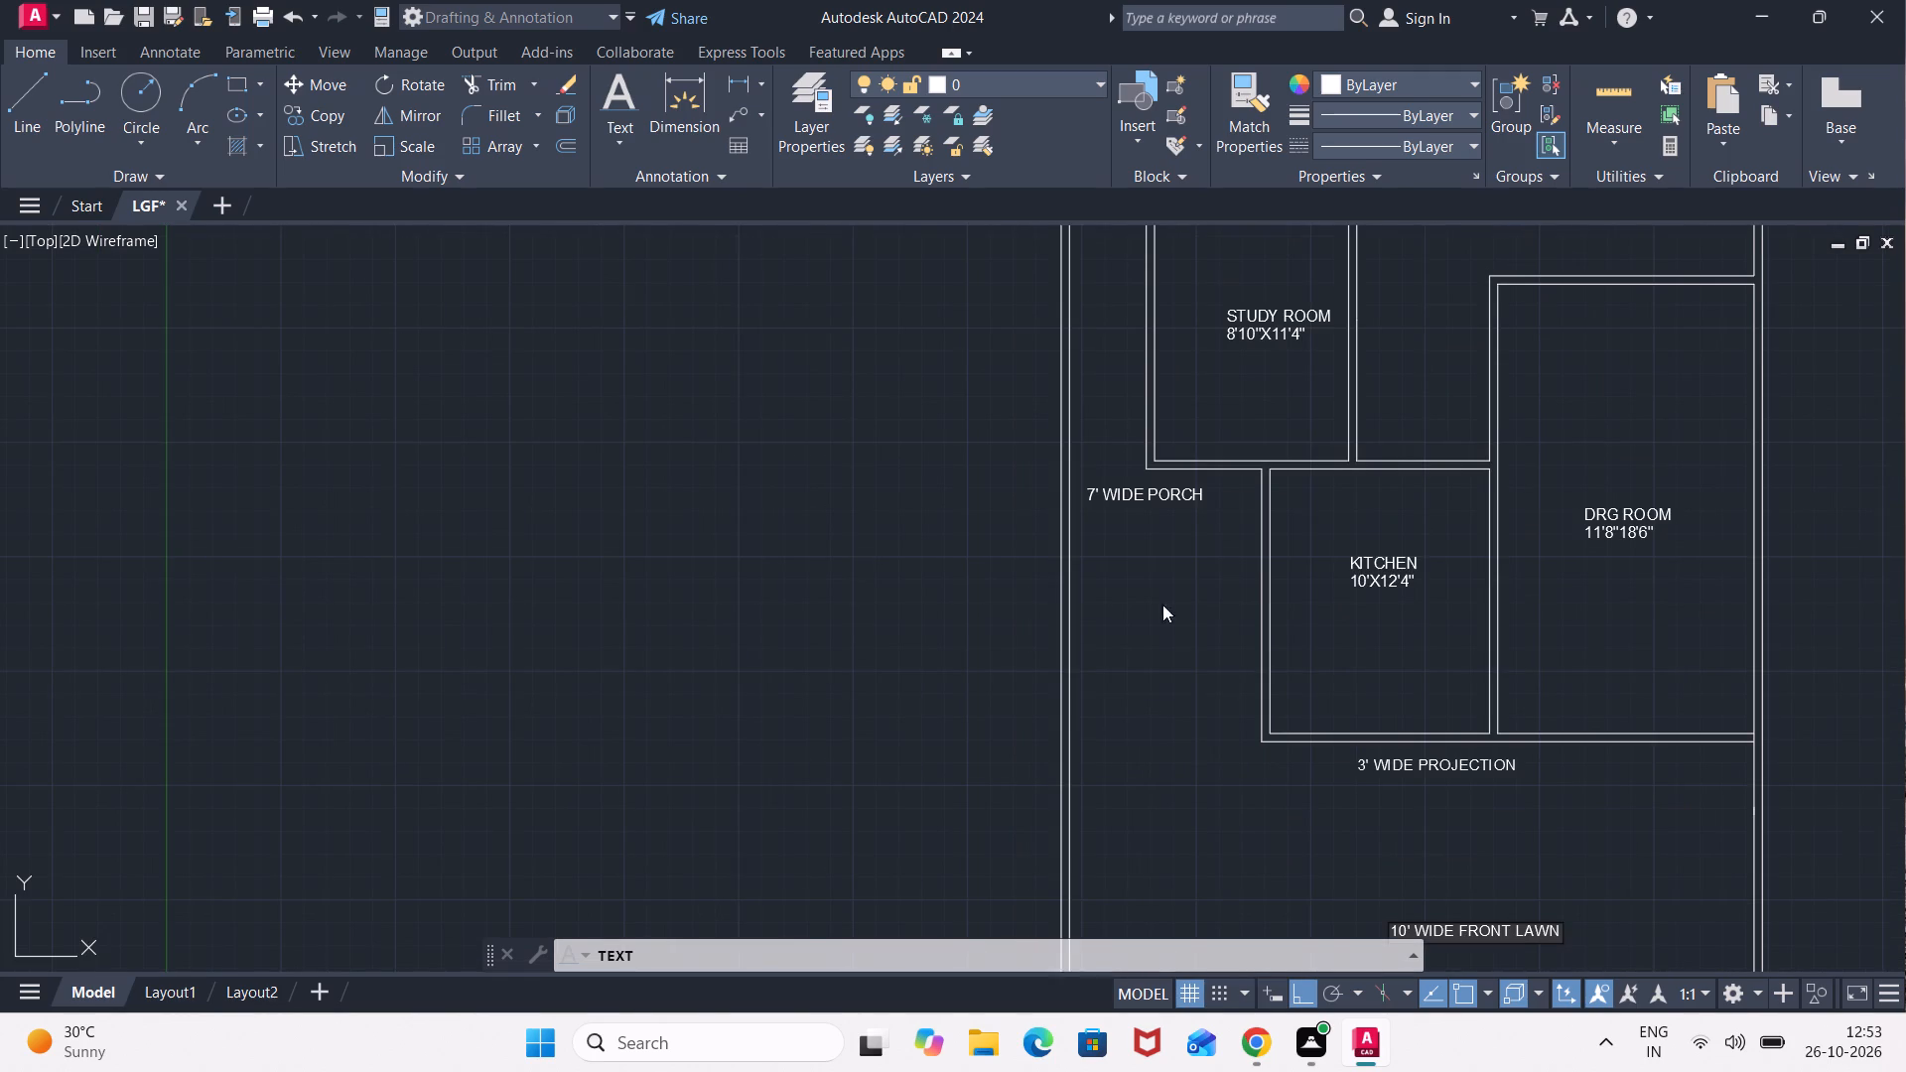
{"action": "scroll", "coordinate": [1179, 622], "scroll_direction": "down", "scroll_amount": 3}
{"action": "scroll", "coordinate": [1180, 622], "scroll_direction": "up", "scroll_amount": 1}
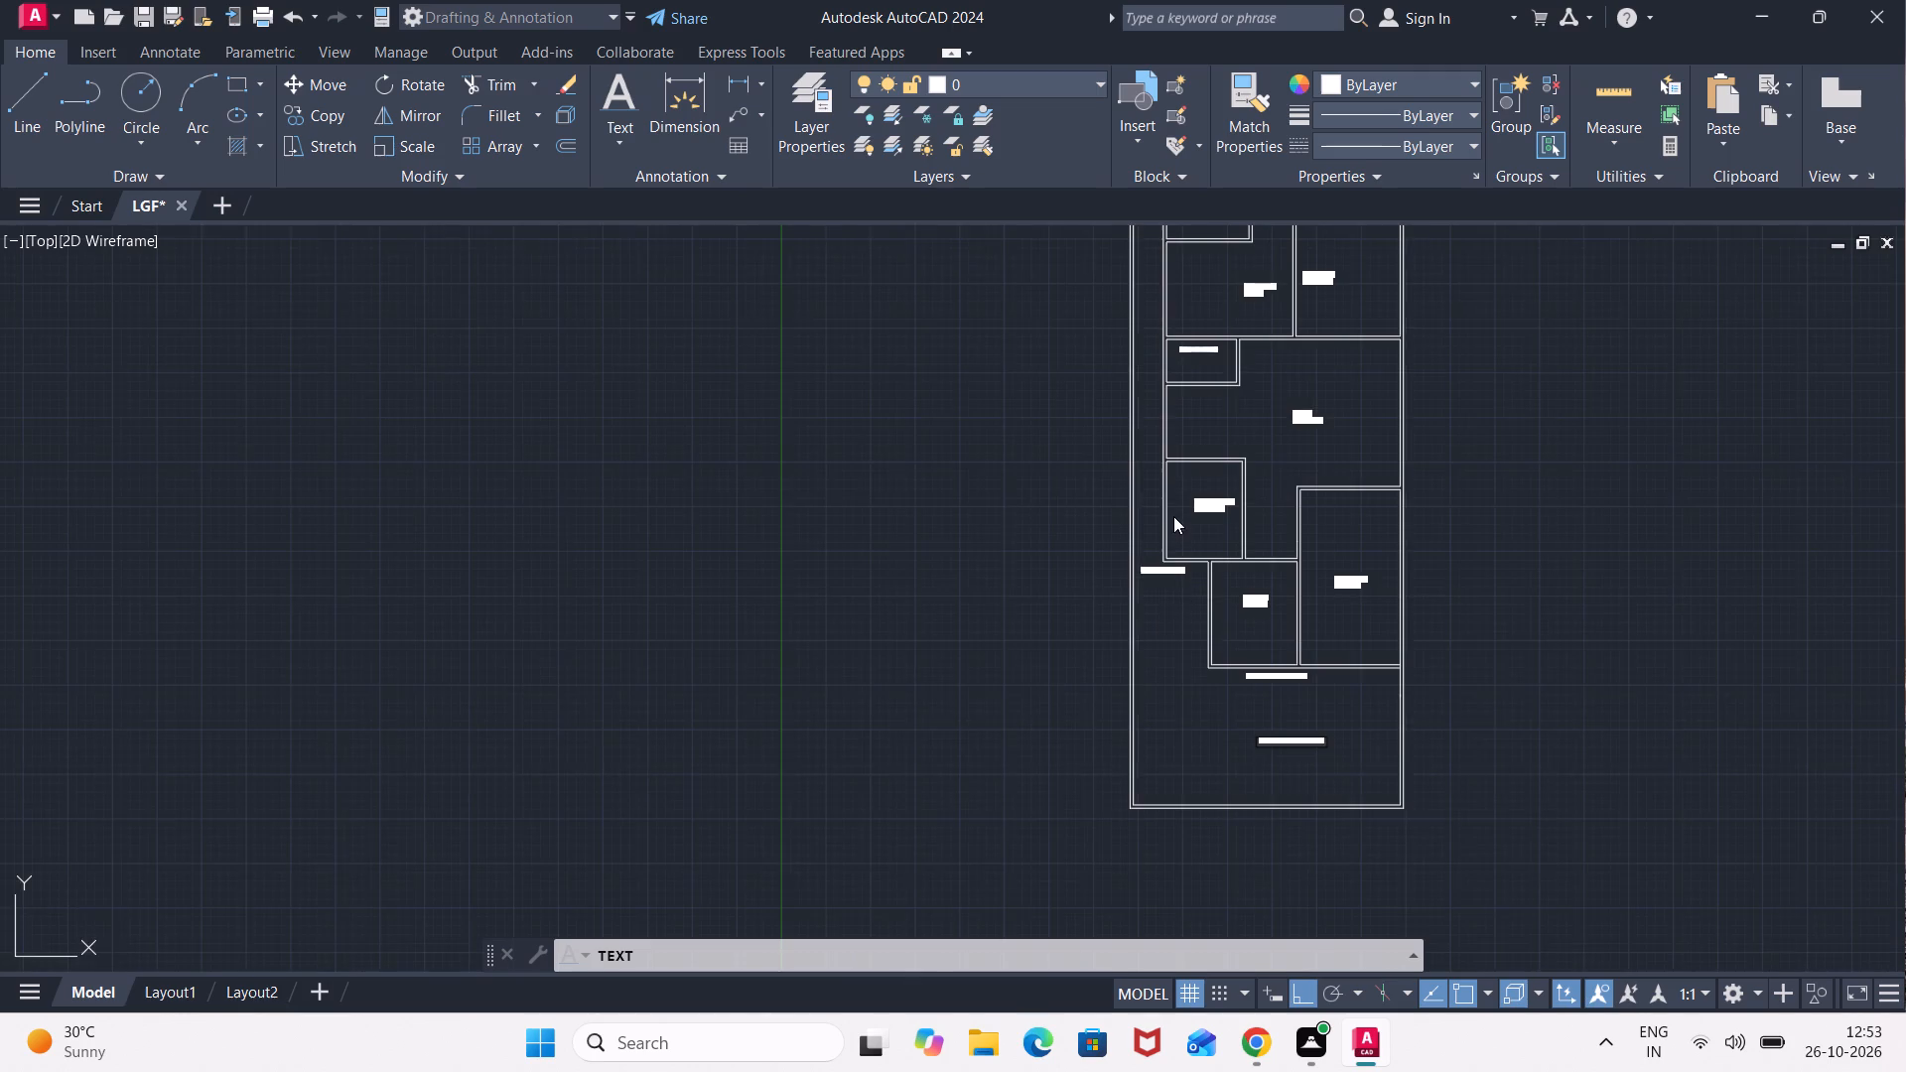
{"action": "middle_click_drag", "start_coordinate": [1183, 525], "coordinate": [1201, 892]}
{"action": "scroll", "coordinate": [1208, 876], "scroll_direction": "up", "scroll_amount": 1}
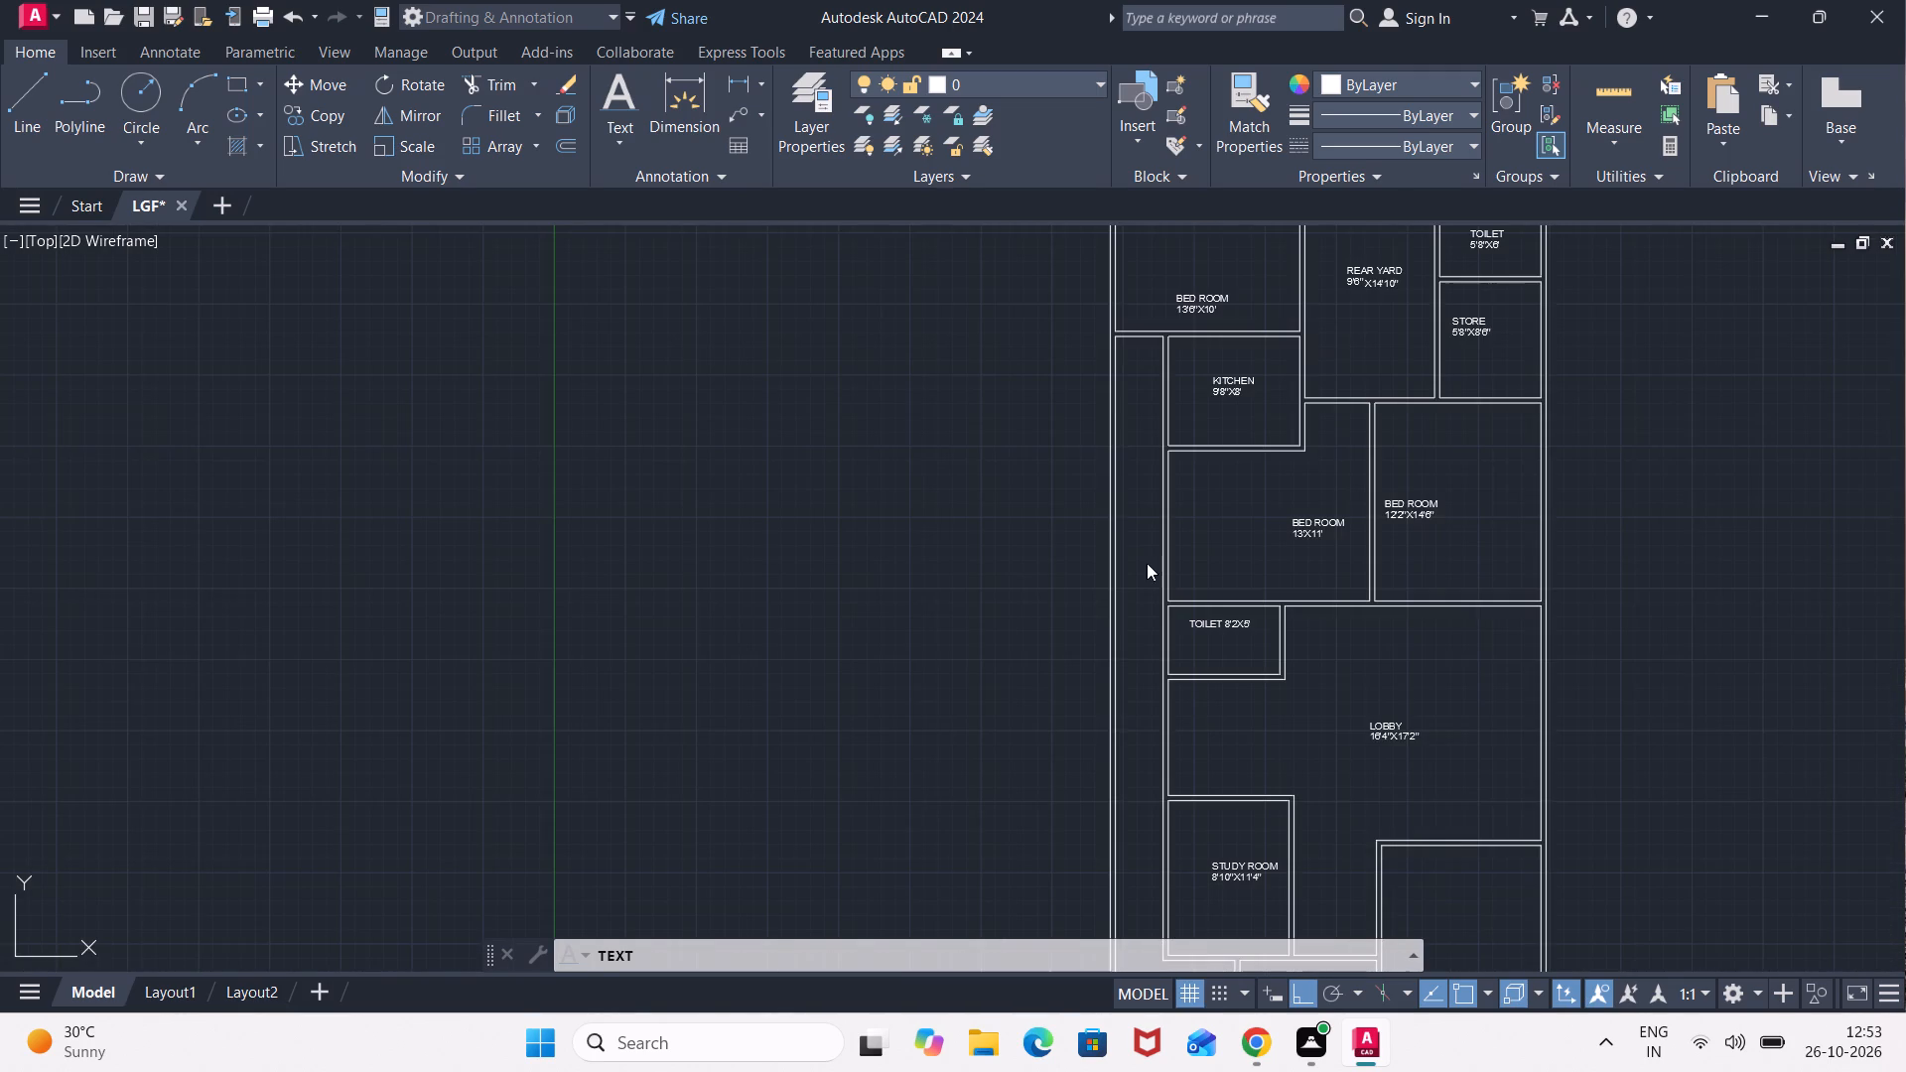
{"action": "left_click", "coordinate": [1132, 553]}
{"action": "left_click", "coordinate": [1131, 381]}
{"action": "key", "text": "3"}
{"action": "key", "text": "apostrophe"}
{"action": "key", "text": "6"}
{"action": "key", "text": "shift+quotedbl"}
{"action": "scroll", "coordinate": [1157, 447], "scroll_direction": "up", "scroll_amount": 2}
{"action": "key", "text": "Return"}
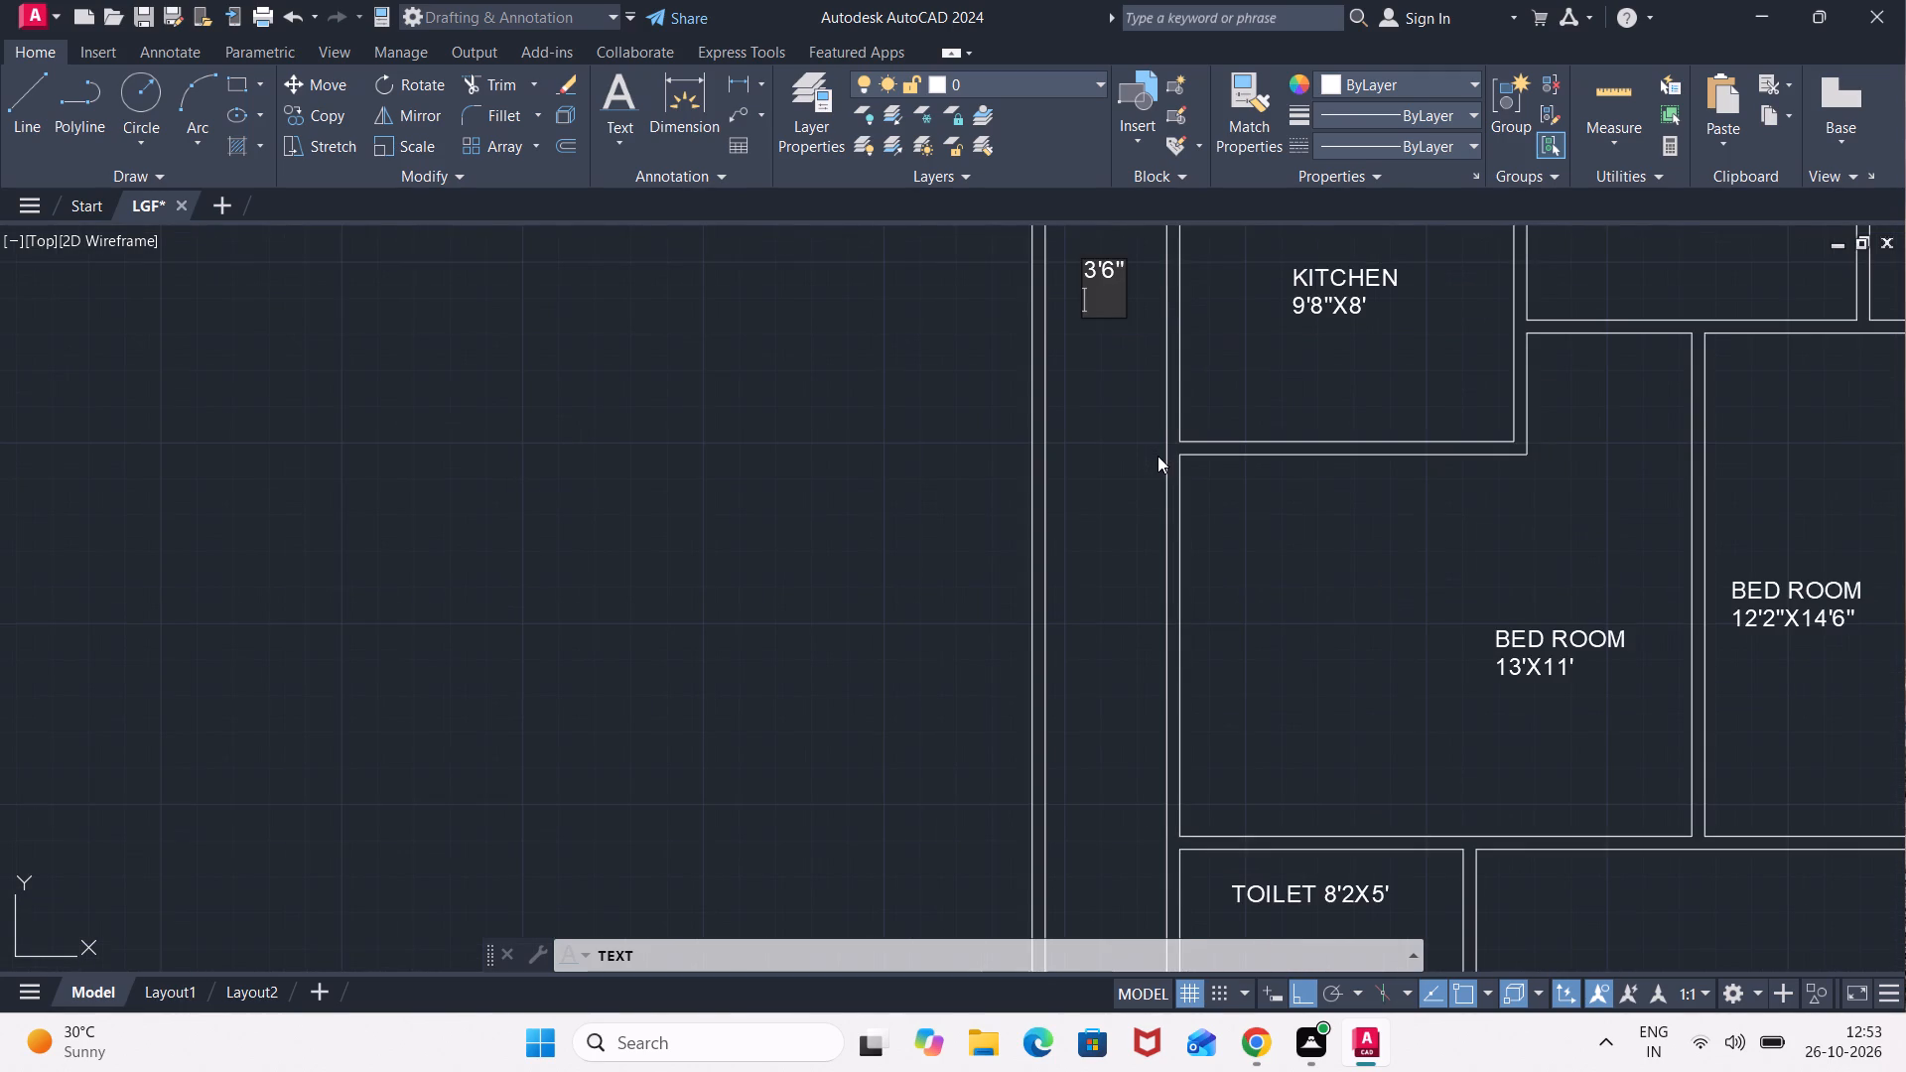
{"action": "type", "text": "WIDE"}
{"action": "key", "text": "Return"}
{"action": "type", "text": "PA"}
{"action": "type", "text": "SS"}
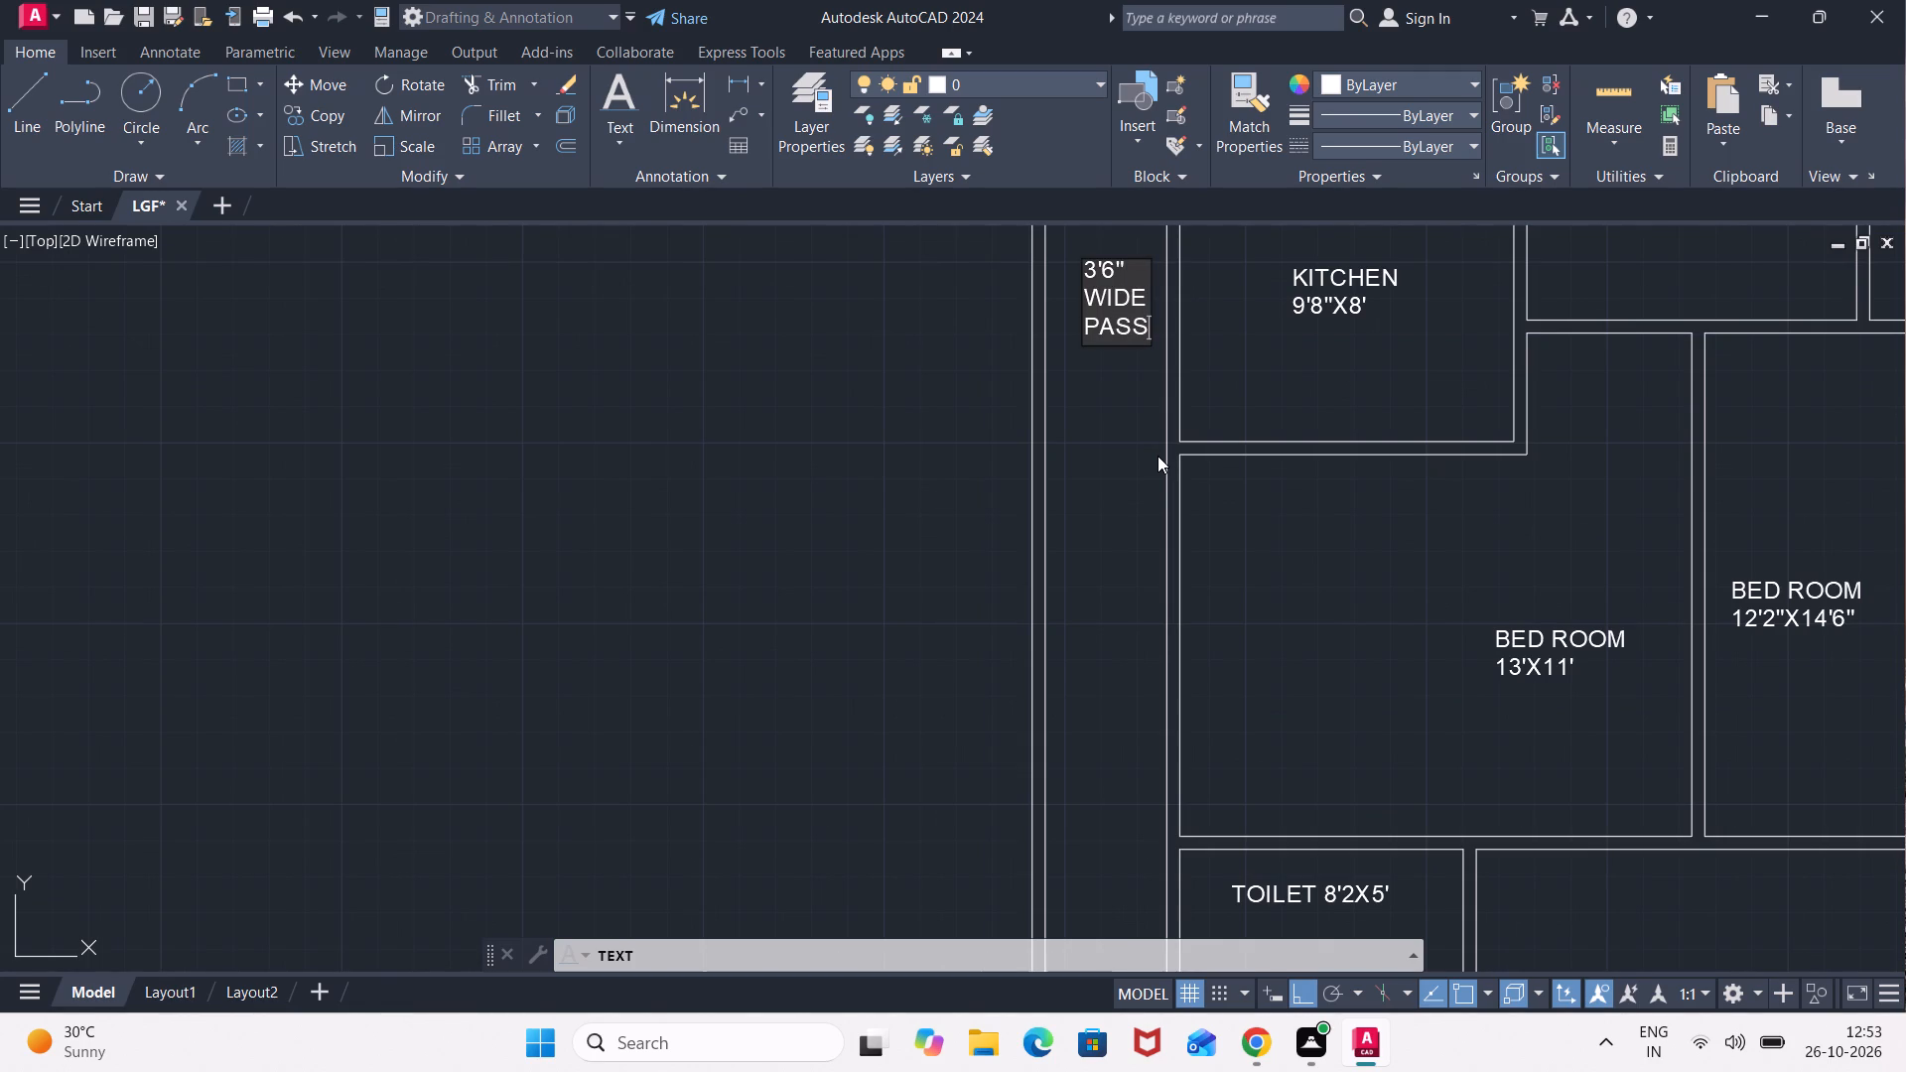
{"action": "type", "text": "AG"}
{"action": "key", "text": "e"}
{"action": "key", "text": "BackSpace"}
{"action": "key", "text": "BackSpace"}
{"action": "key", "text": "BackSpace"}
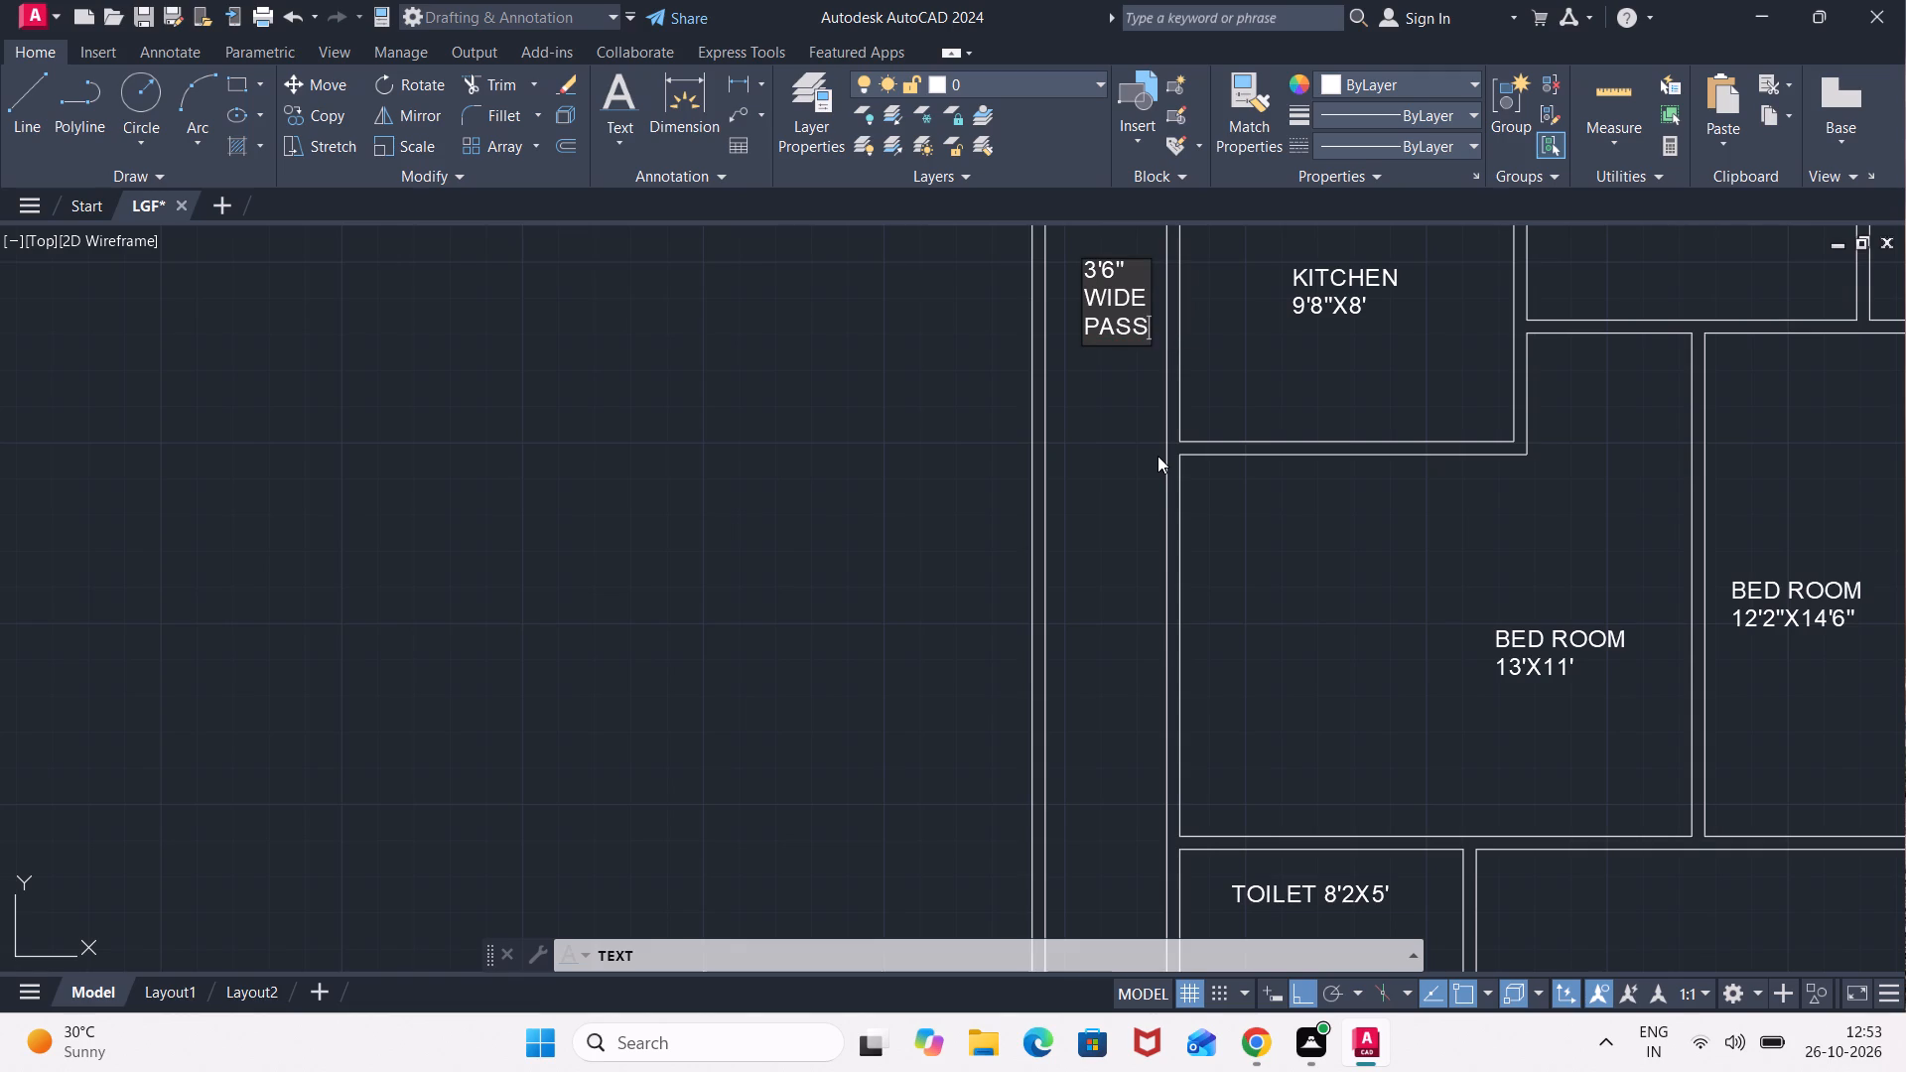
{"action": "key", "text": "a"}
{"action": "key", "text": "BackSpace"}
{"action": "key", "text": "Return"}
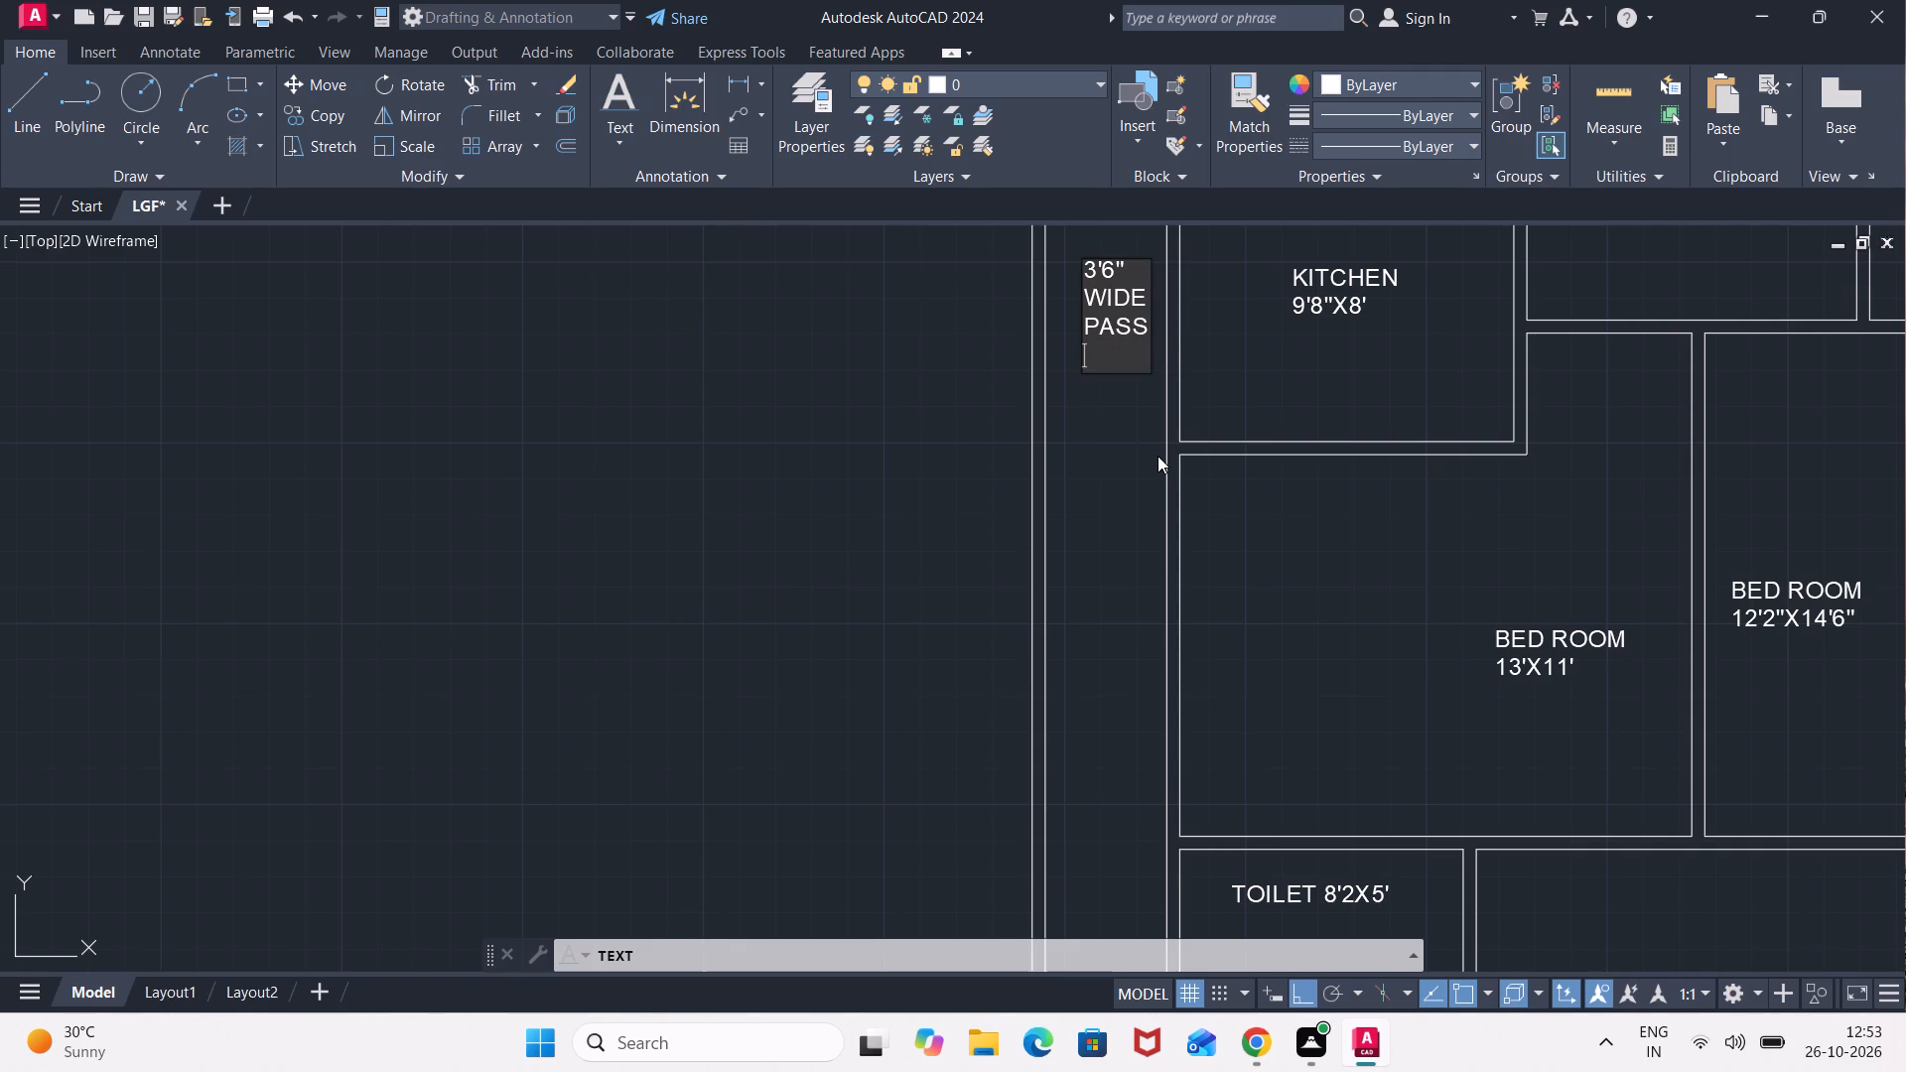
{"action": "type", "text": "AGE"}
{"action": "key", "text": "BackSpace"}
{"action": "key", "text": "BackSpace"}
{"action": "key", "text": "BackSpace"}
{"action": "key", "text": "minus"}
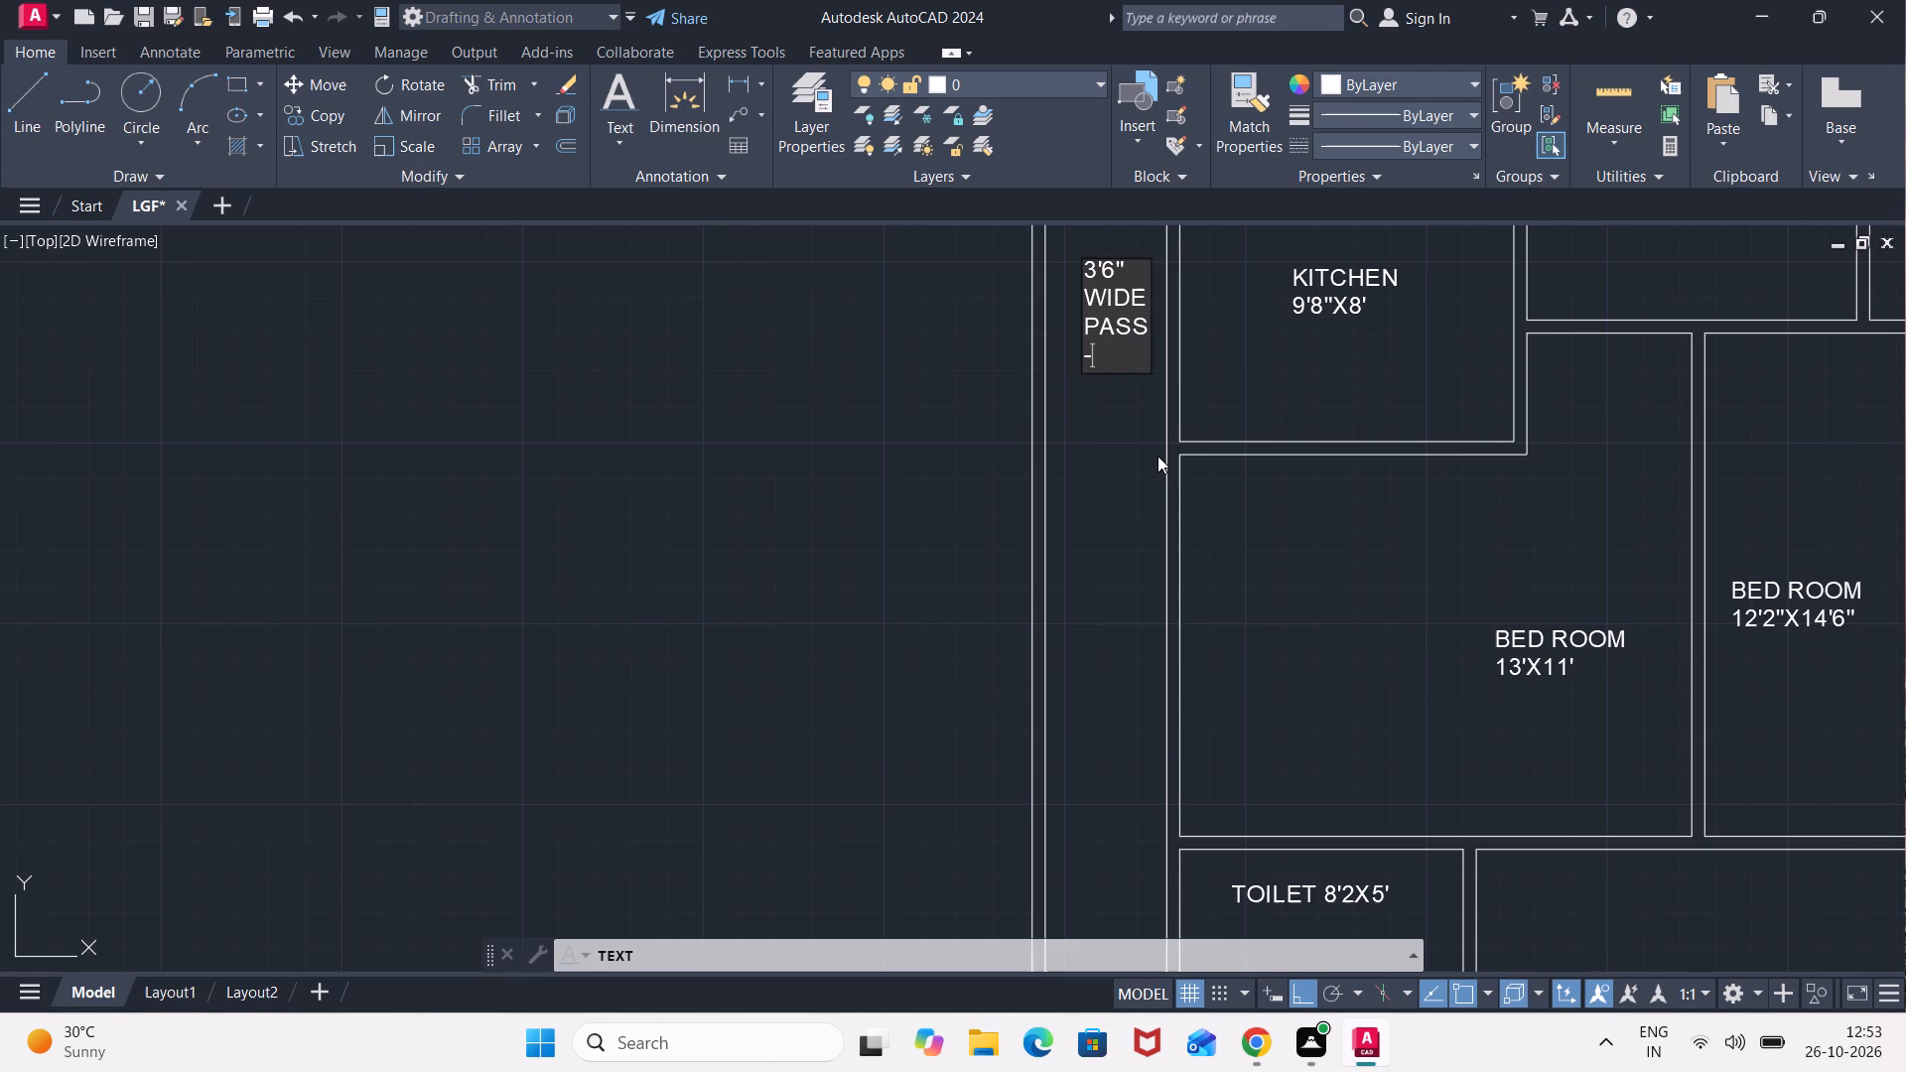
{"action": "type", "text": "AGE"}
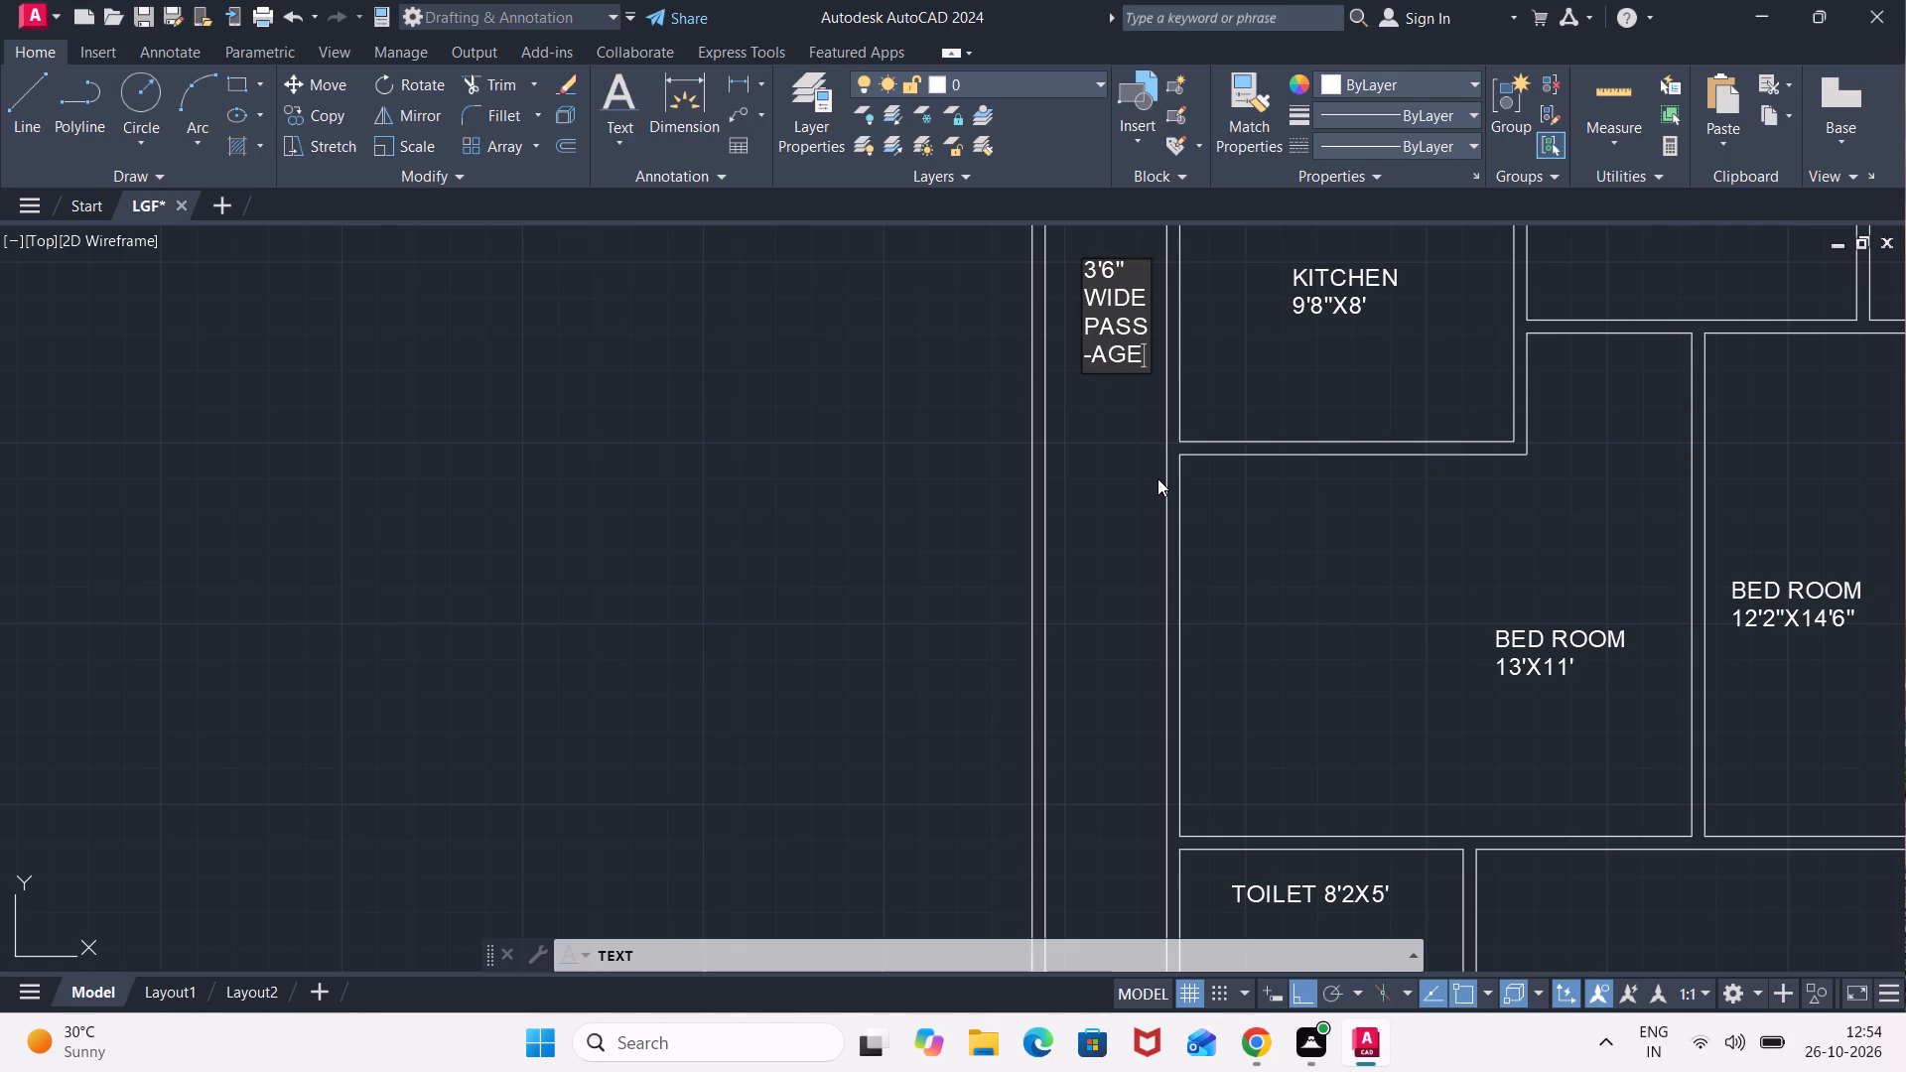
{"action": "scroll", "coordinate": [1157, 478], "scroll_direction": "down", "scroll_amount": 1}
{"action": "left_click_drag", "start_coordinate": [1264, 529], "coordinate": [1264, 543]}
{"action": "scroll", "coordinate": [1265, 542], "scroll_direction": "down", "scroll_amount": 2}
{"action": "scroll", "coordinate": [1265, 542], "scroll_direction": "up", "scroll_amount": 2}
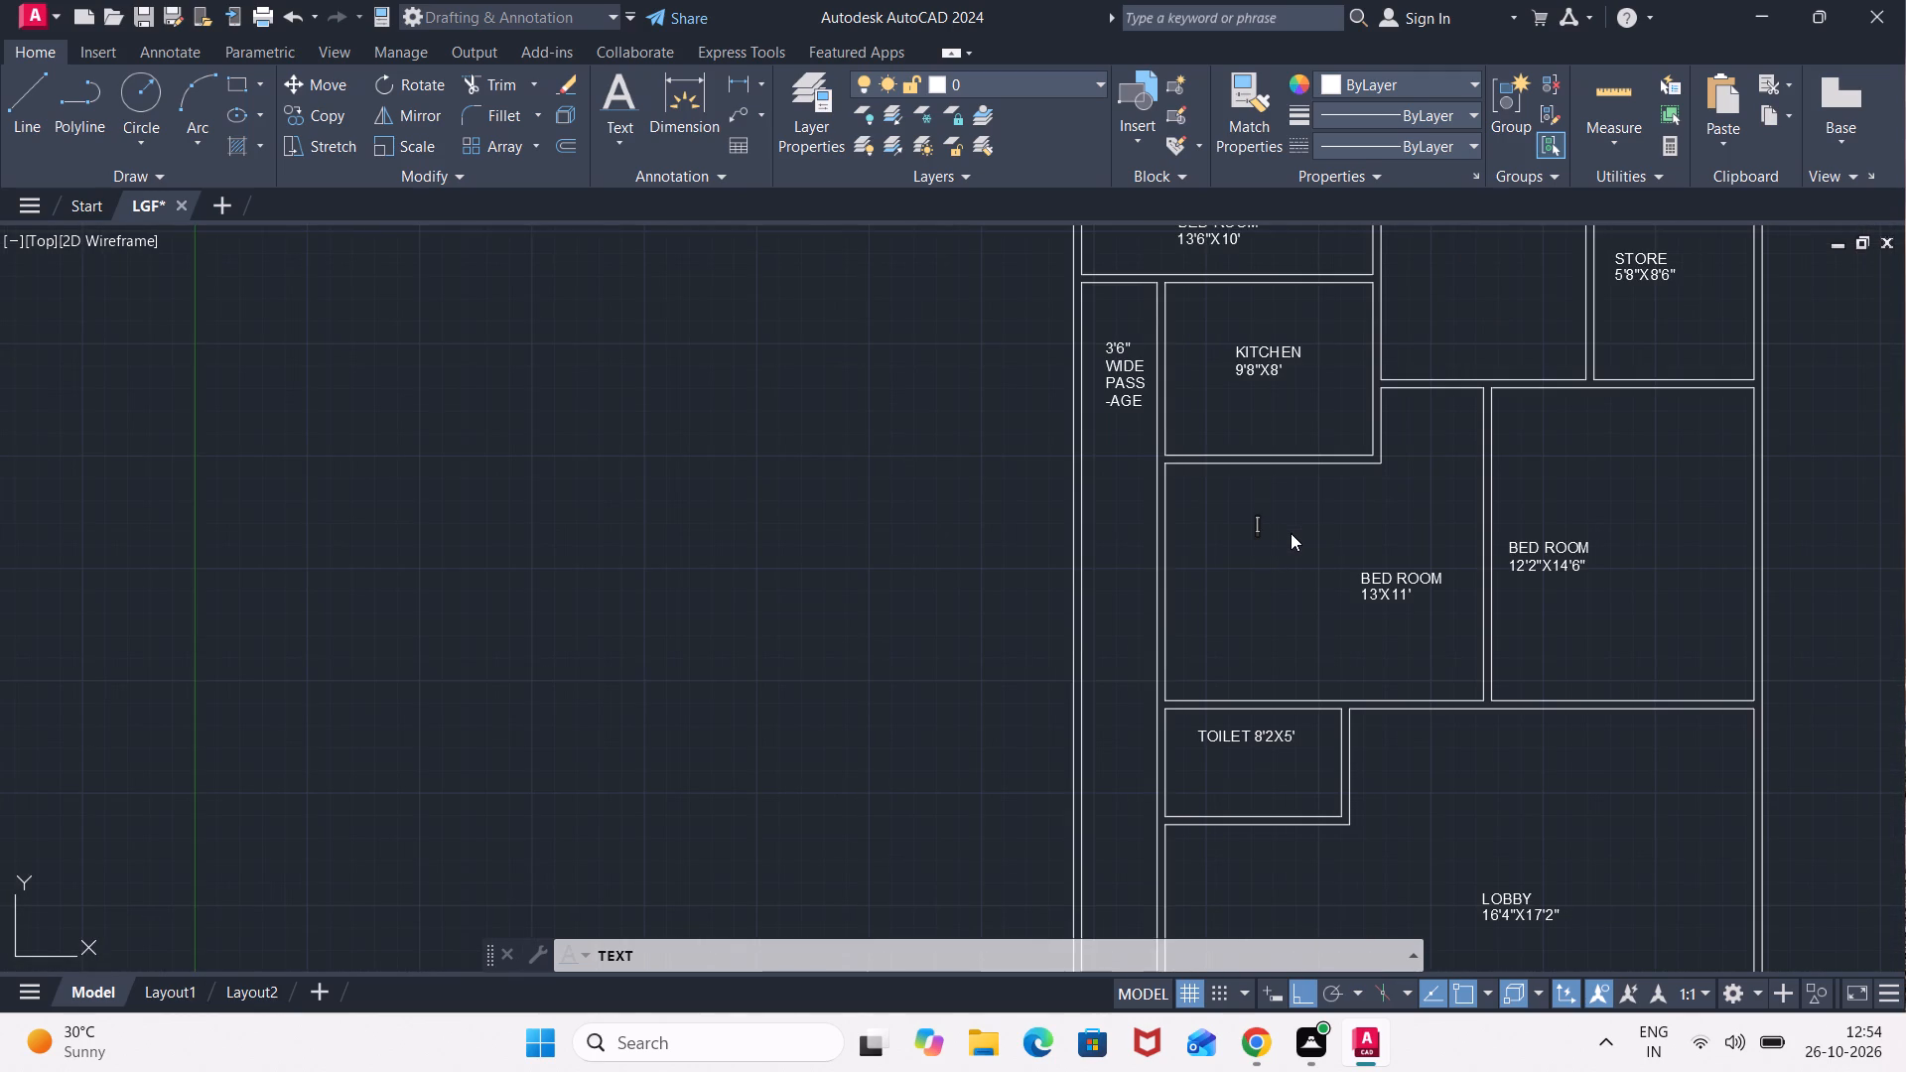
{"action": "key", "text": "Escape"}
Examine the labelled upper rooms and the wall junction where the 13'6"X10' bedroom, the passage and the kitchen meet.
{"action": "scroll", "coordinate": [1291, 533], "scroll_direction": "down", "scroll_amount": 1}
{"action": "scroll", "coordinate": [1291, 533], "scroll_direction": "up", "scroll_amount": 2}
{"action": "scroll", "coordinate": [1291, 533], "scroll_direction": "down", "scroll_amount": 2}
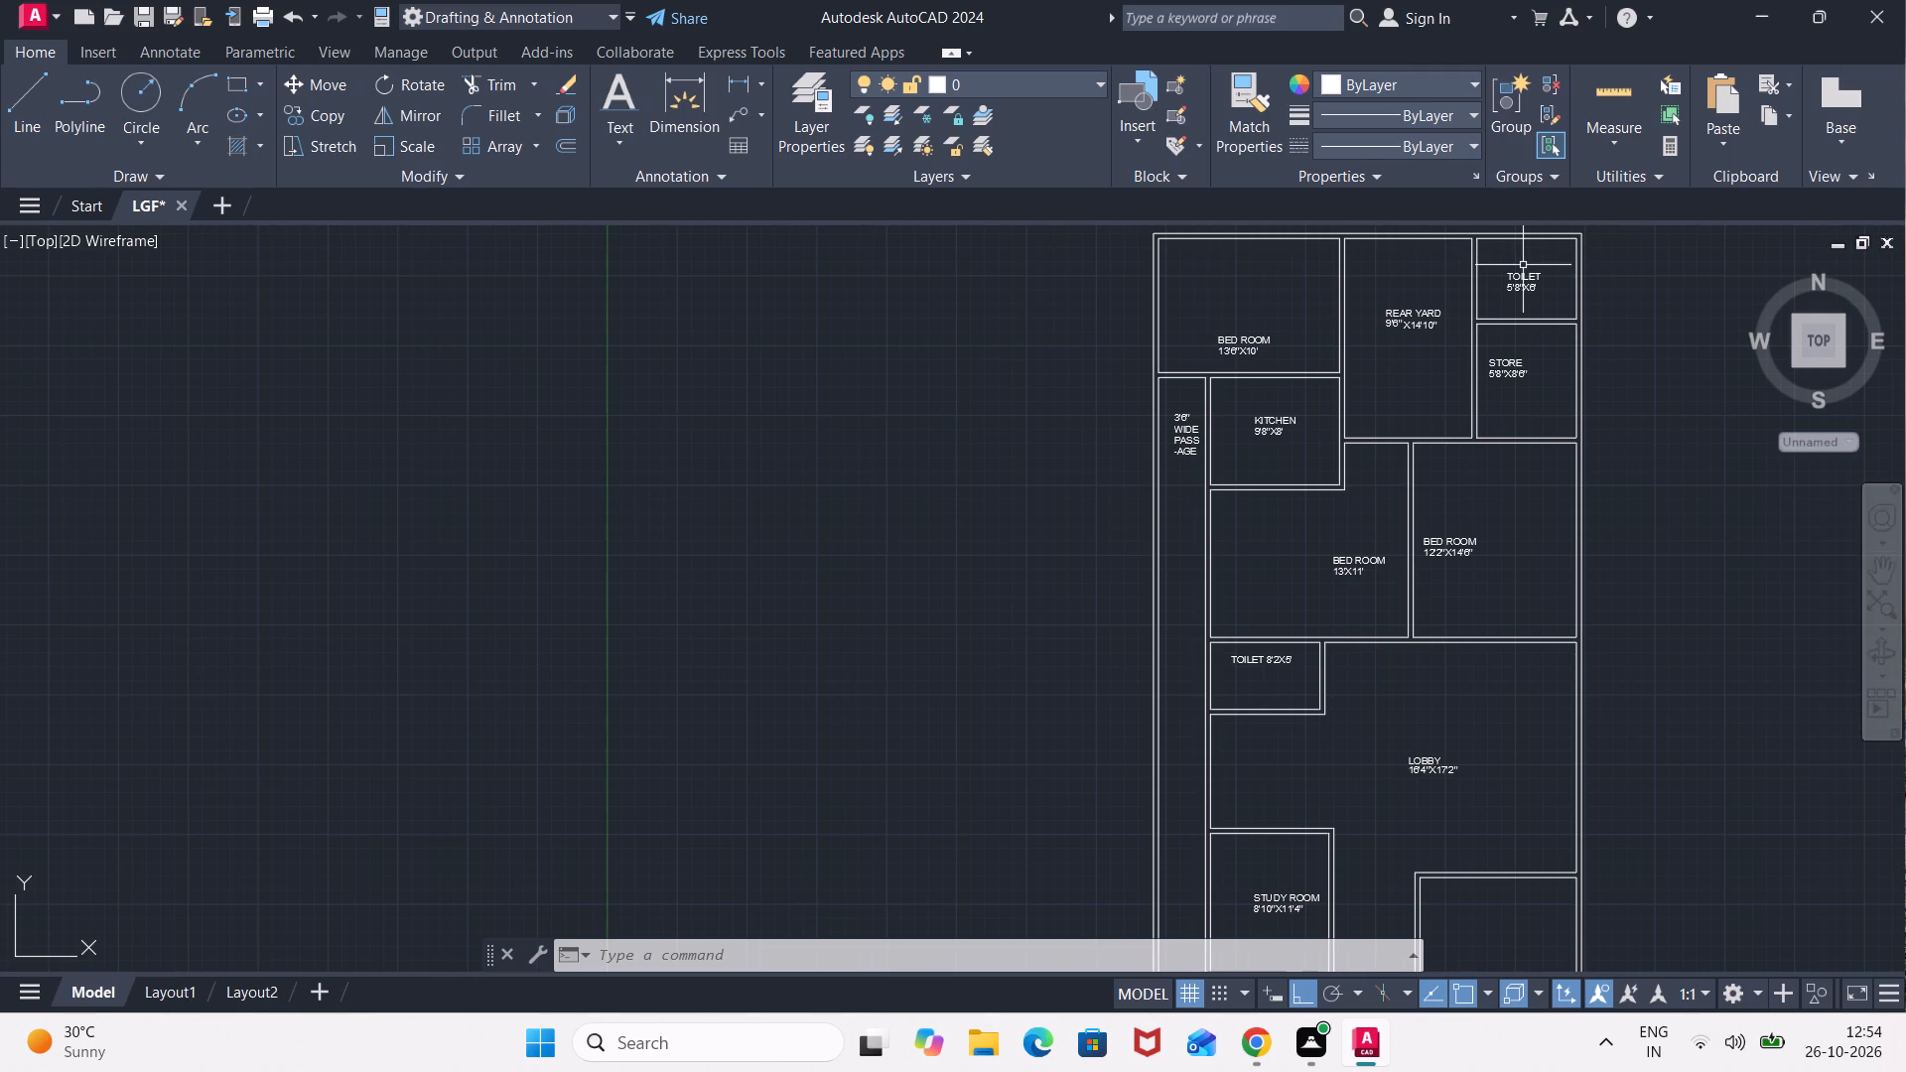
{"action": "scroll", "coordinate": [1181, 786], "scroll_direction": "down", "scroll_amount": 2}
{"action": "scroll", "coordinate": [1301, 696], "scroll_direction": "up", "scroll_amount": 3}
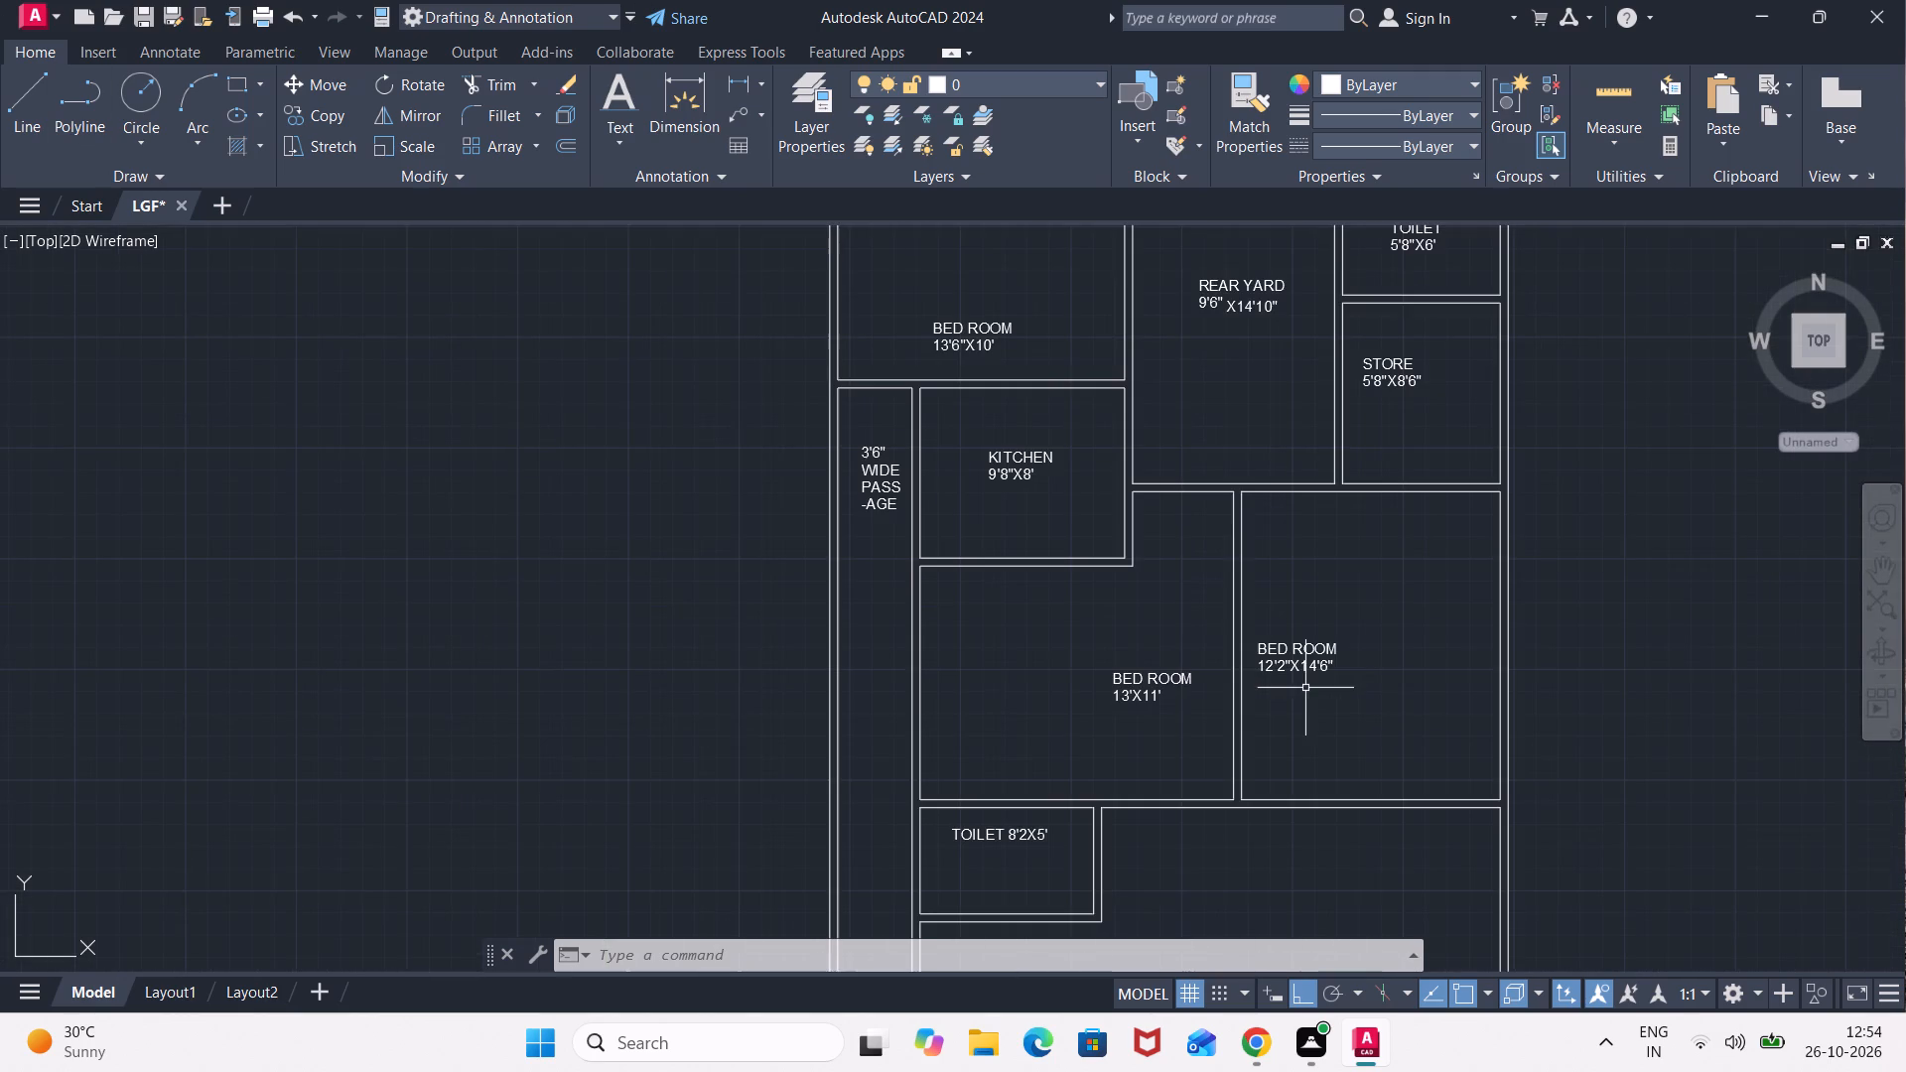
{"action": "middle_click_drag", "start_coordinate": [1351, 691], "coordinate": [1168, 609]}
{"action": "scroll", "coordinate": [1179, 610], "scroll_direction": "up", "scroll_amount": 1}
{"action": "middle_click_drag", "start_coordinate": [1186, 489], "coordinate": [1232, 691]}
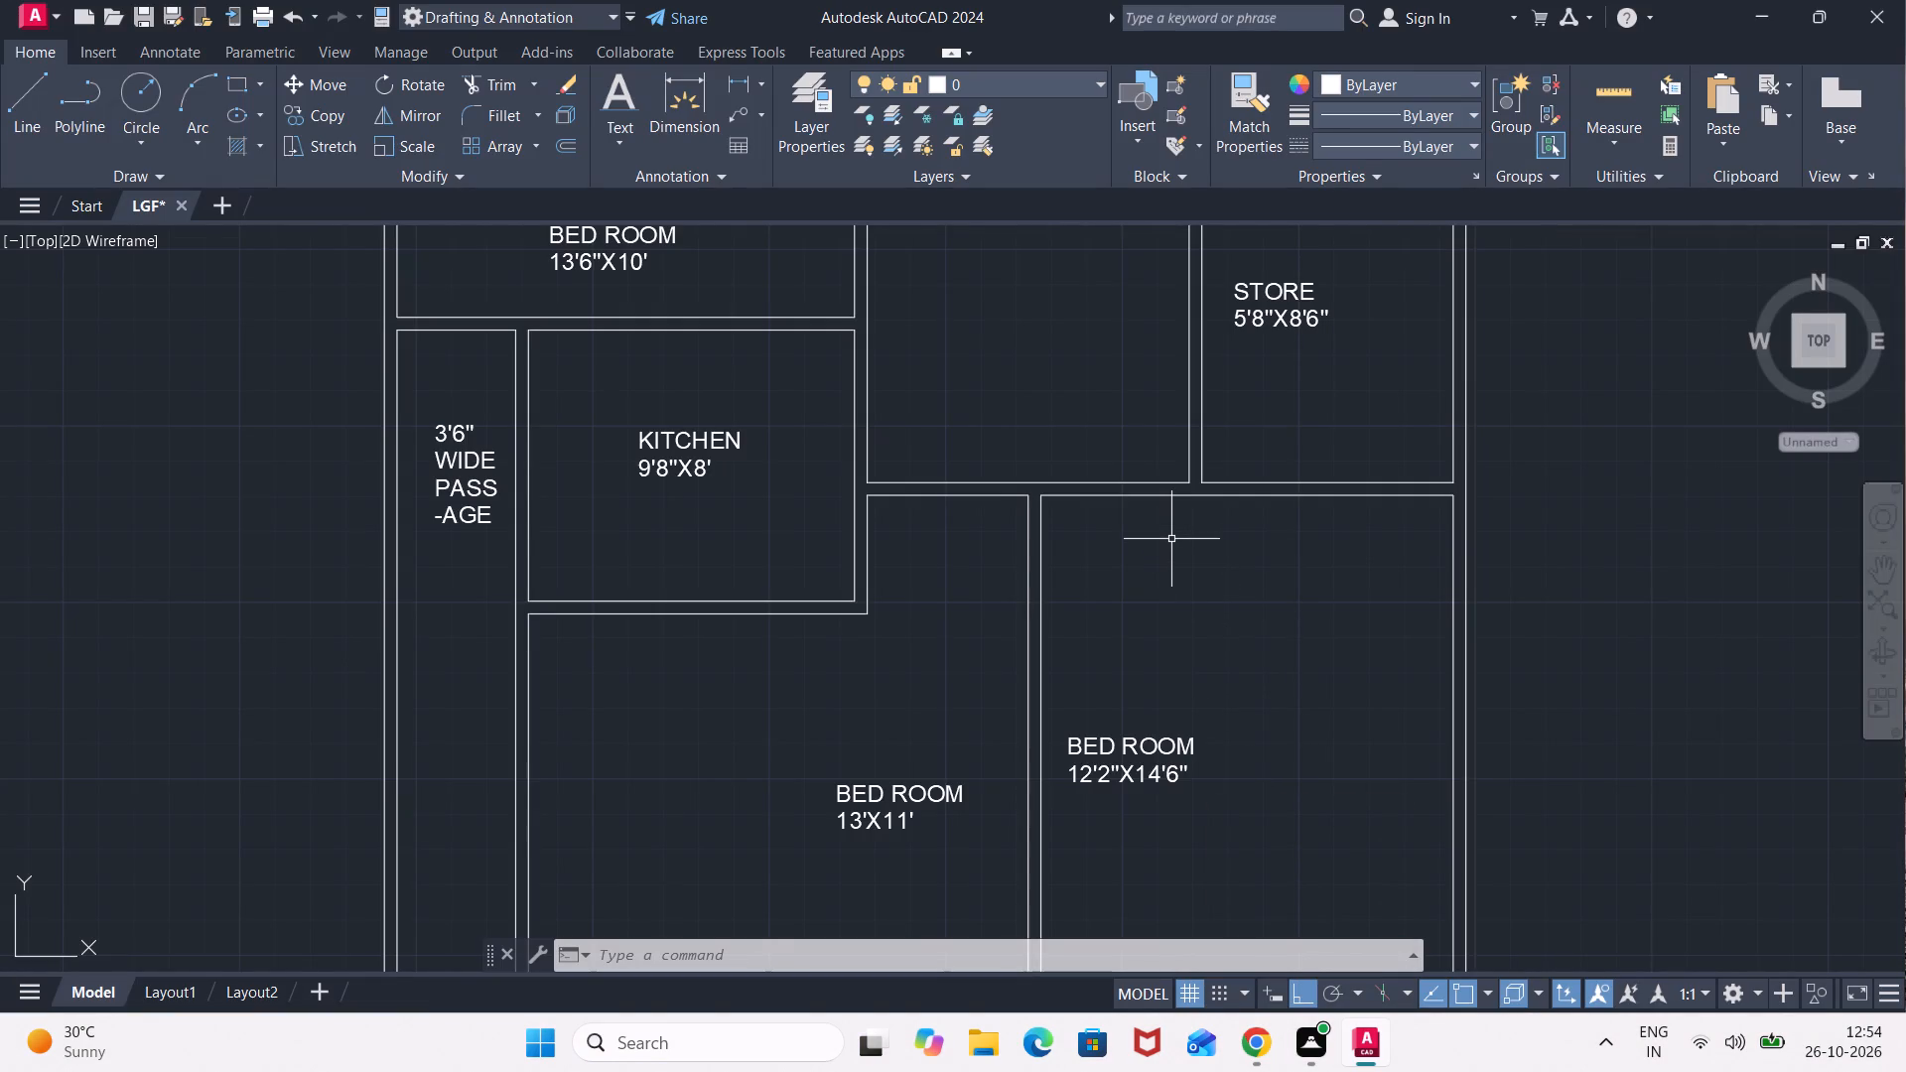
{"action": "middle_click_drag", "start_coordinate": [769, 368], "coordinate": [1242, 705]}
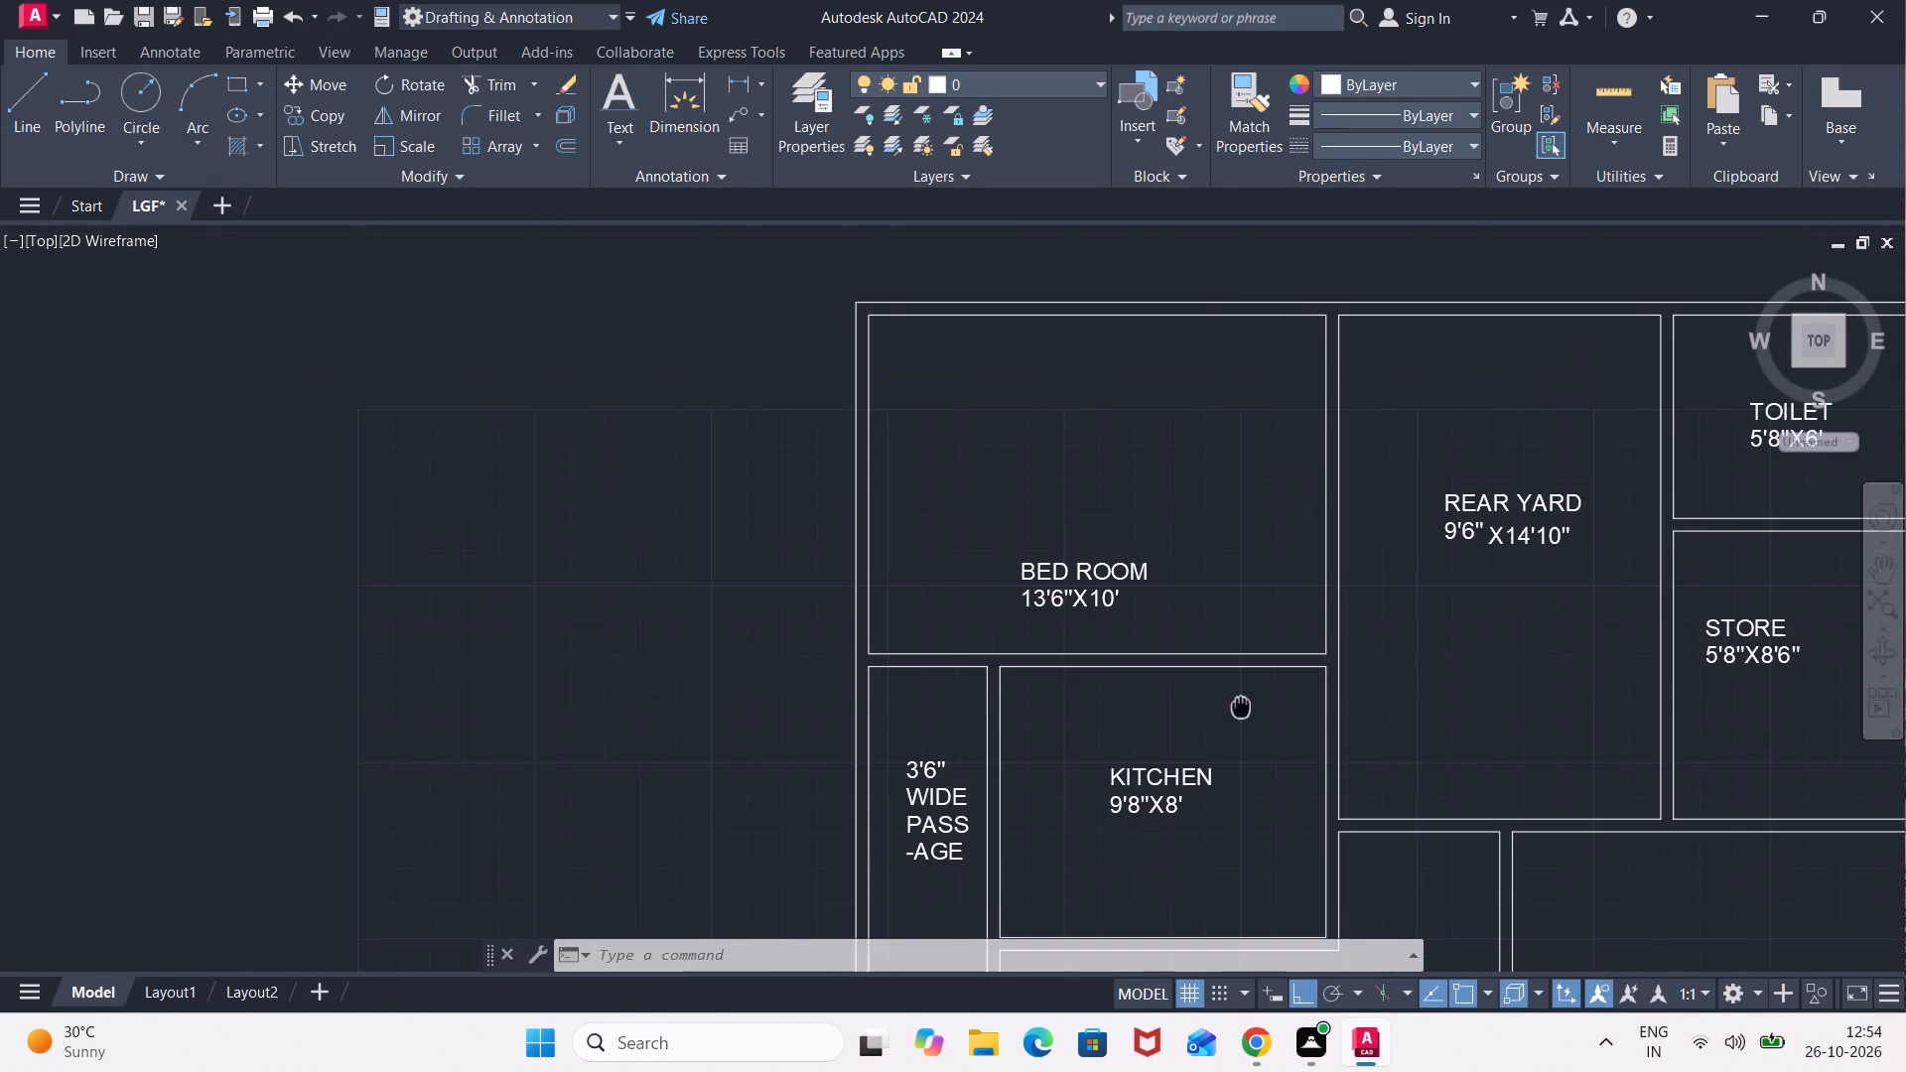
{"action": "middle_click_drag", "start_coordinate": [1242, 705], "coordinate": [1242, 706]}
{"action": "scroll", "coordinate": [1021, 659], "scroll_direction": "up", "scroll_amount": 2}
{"action": "middle_click_drag", "start_coordinate": [906, 682], "coordinate": [1176, 626]}
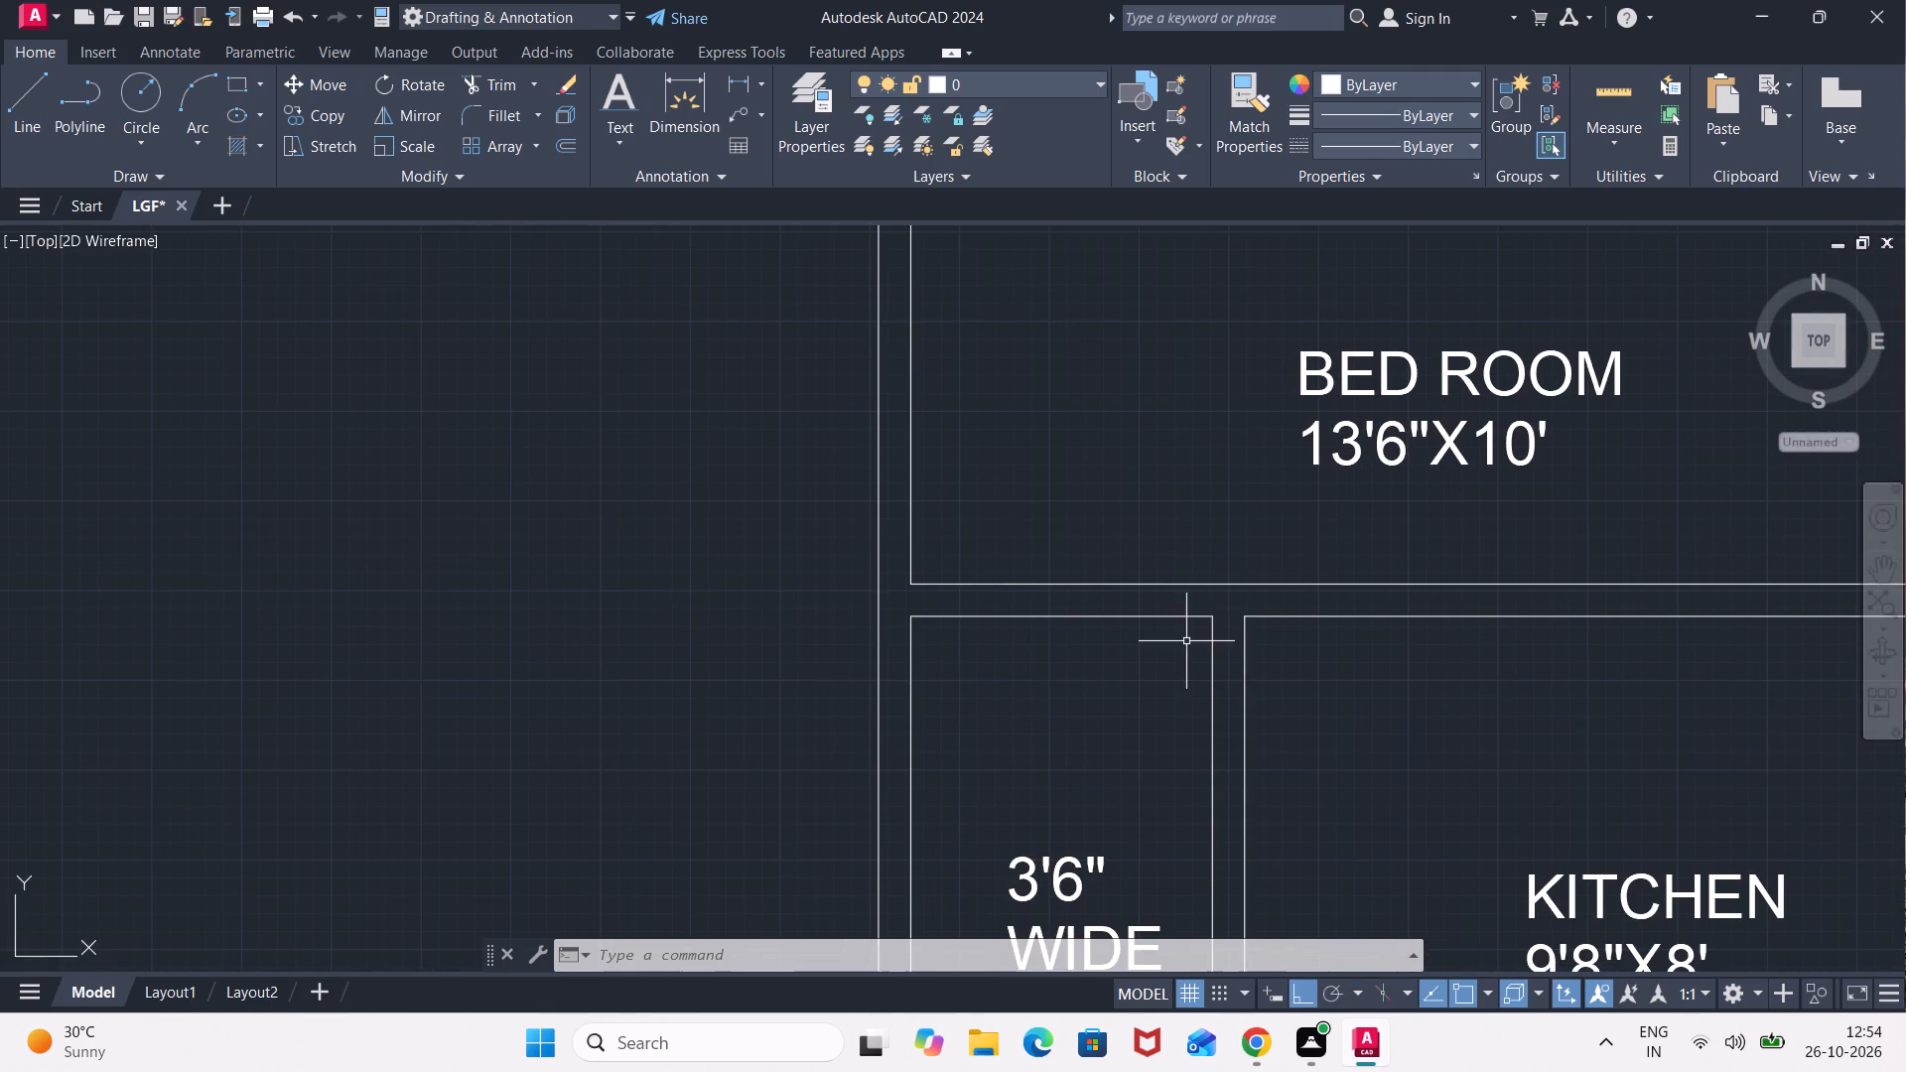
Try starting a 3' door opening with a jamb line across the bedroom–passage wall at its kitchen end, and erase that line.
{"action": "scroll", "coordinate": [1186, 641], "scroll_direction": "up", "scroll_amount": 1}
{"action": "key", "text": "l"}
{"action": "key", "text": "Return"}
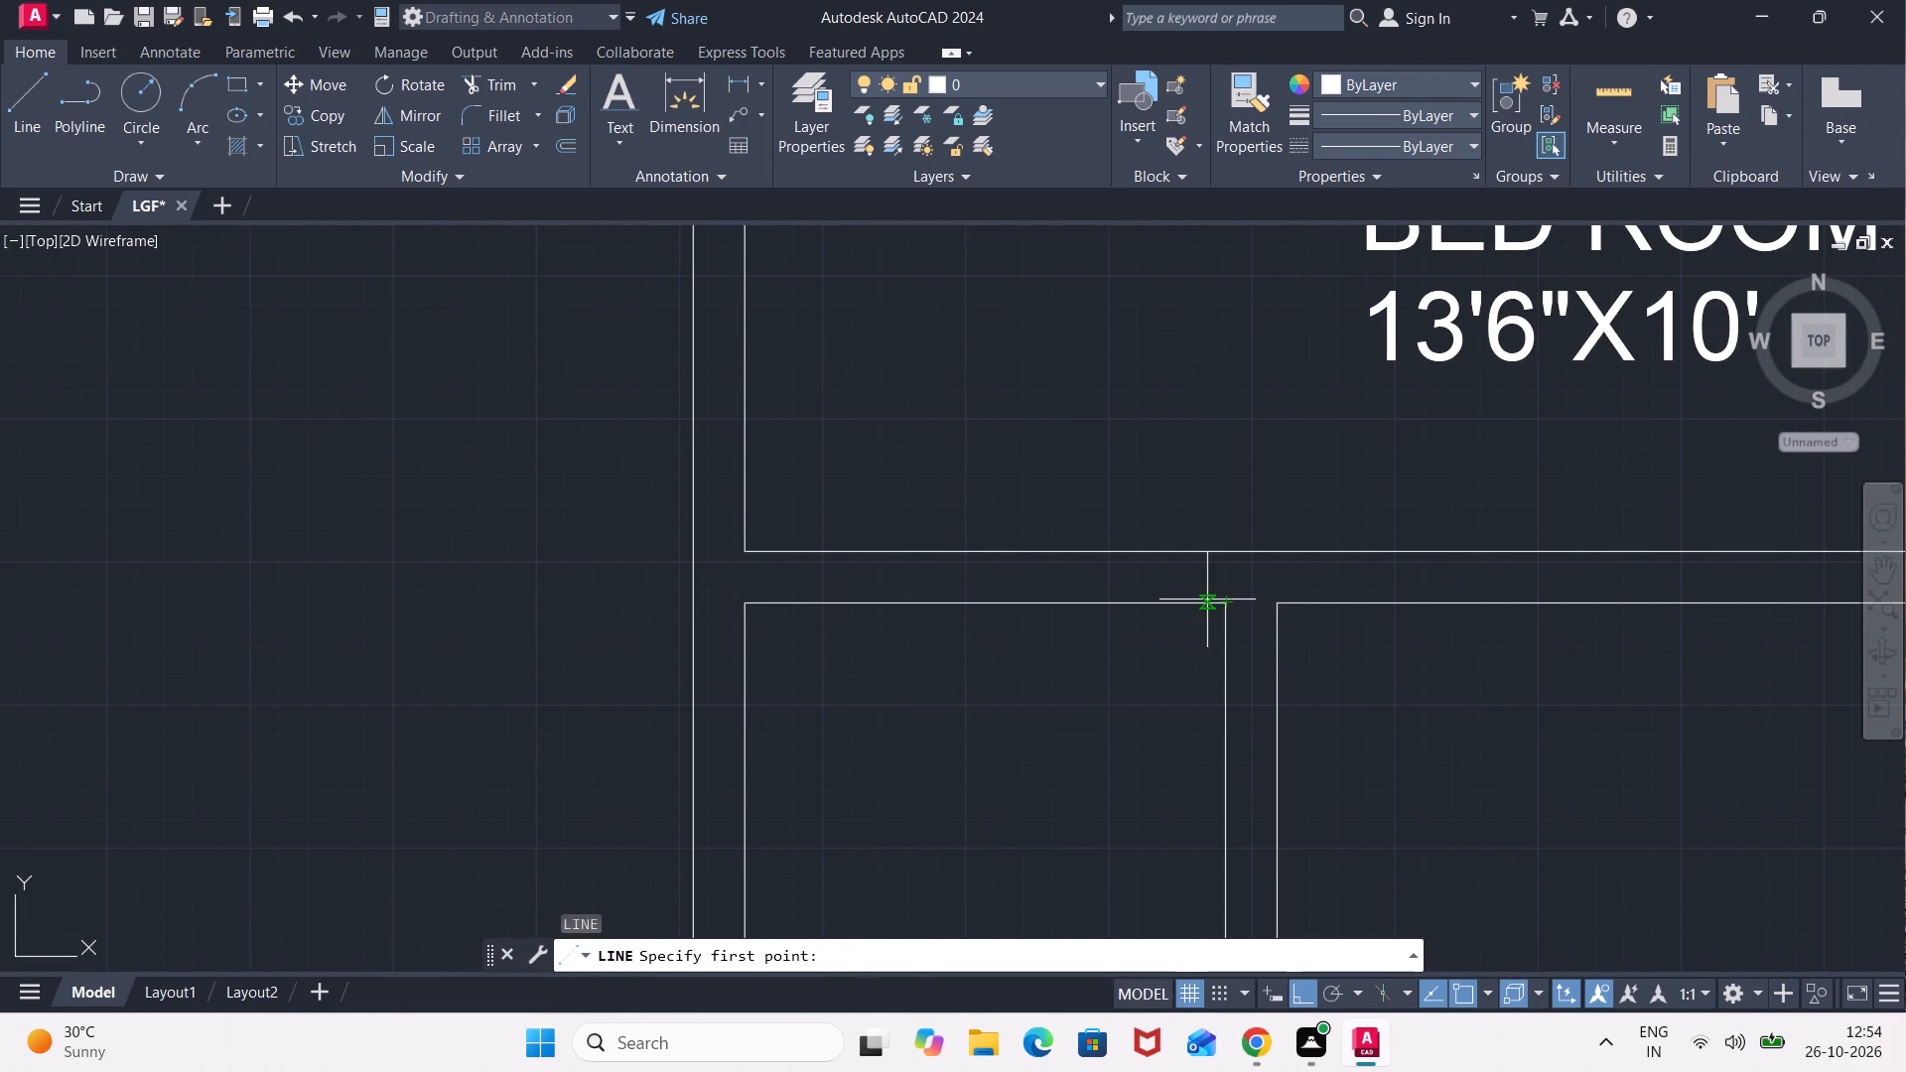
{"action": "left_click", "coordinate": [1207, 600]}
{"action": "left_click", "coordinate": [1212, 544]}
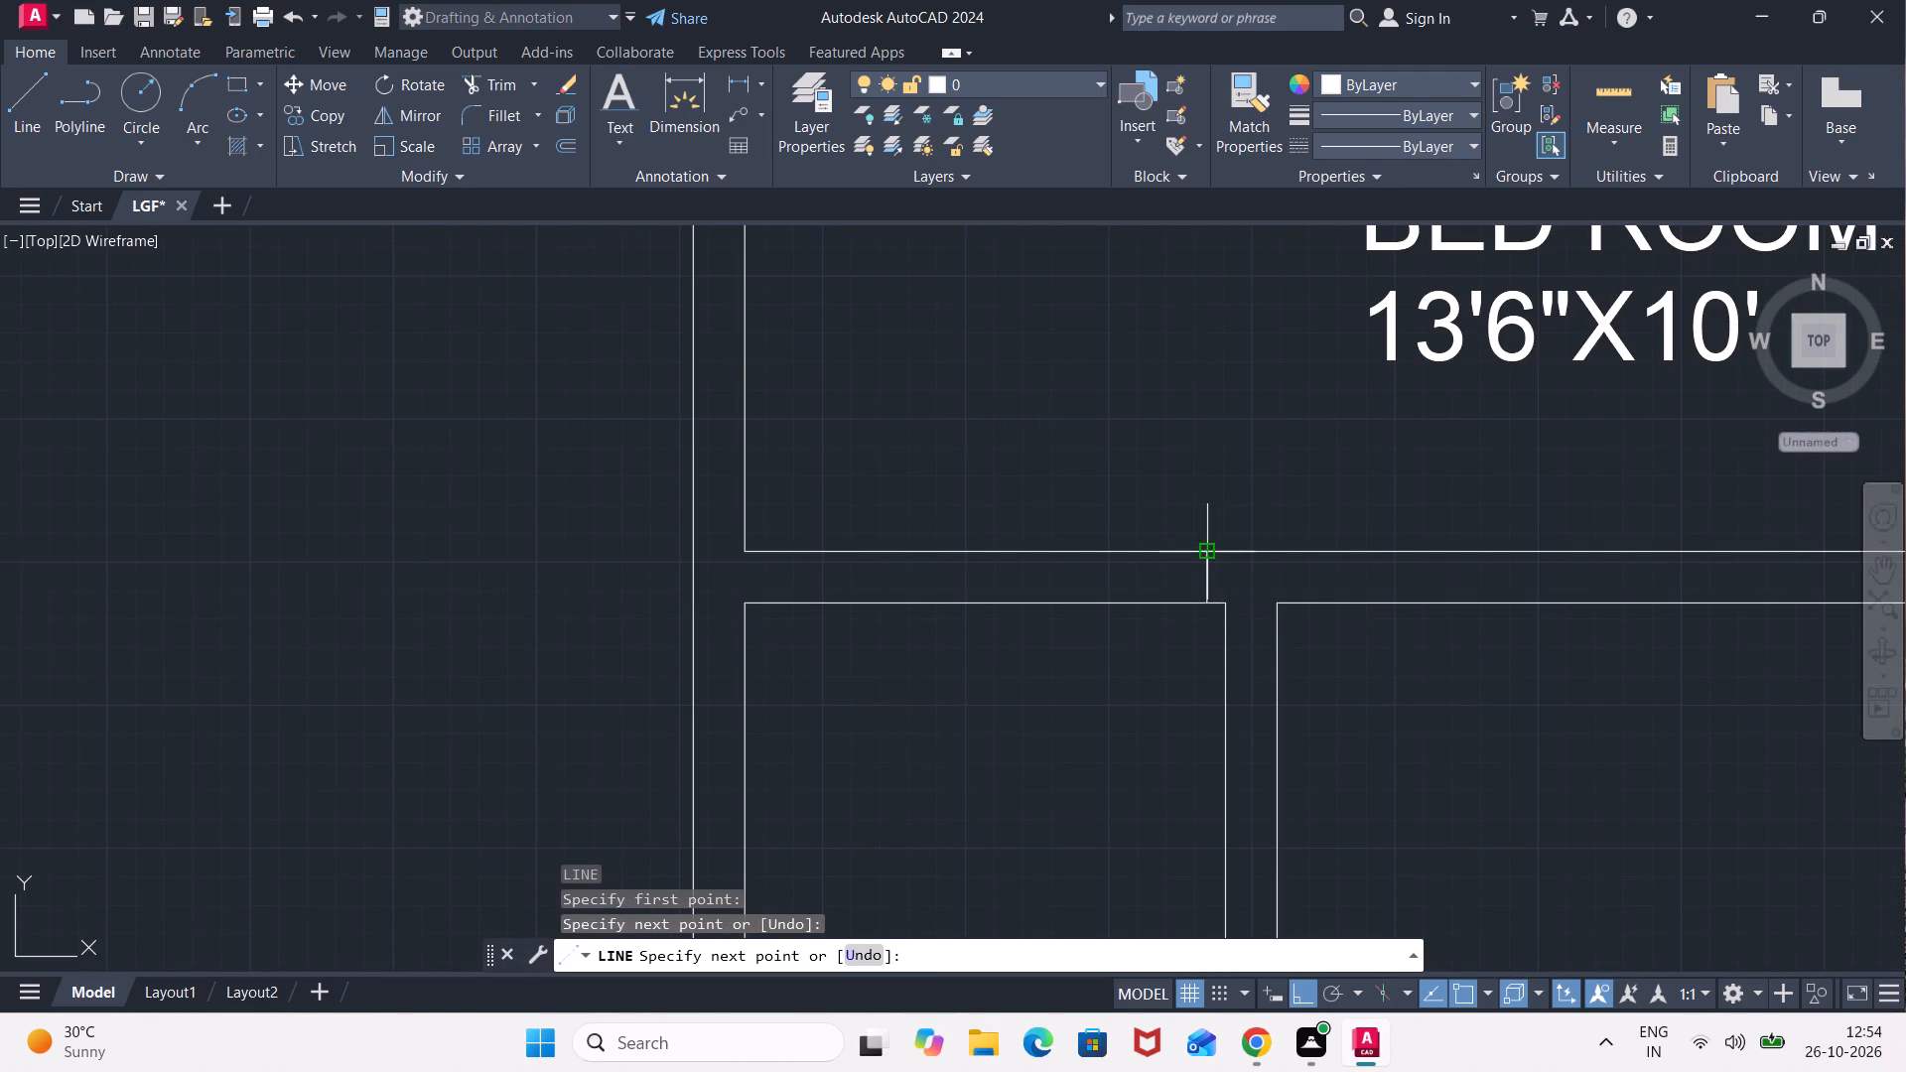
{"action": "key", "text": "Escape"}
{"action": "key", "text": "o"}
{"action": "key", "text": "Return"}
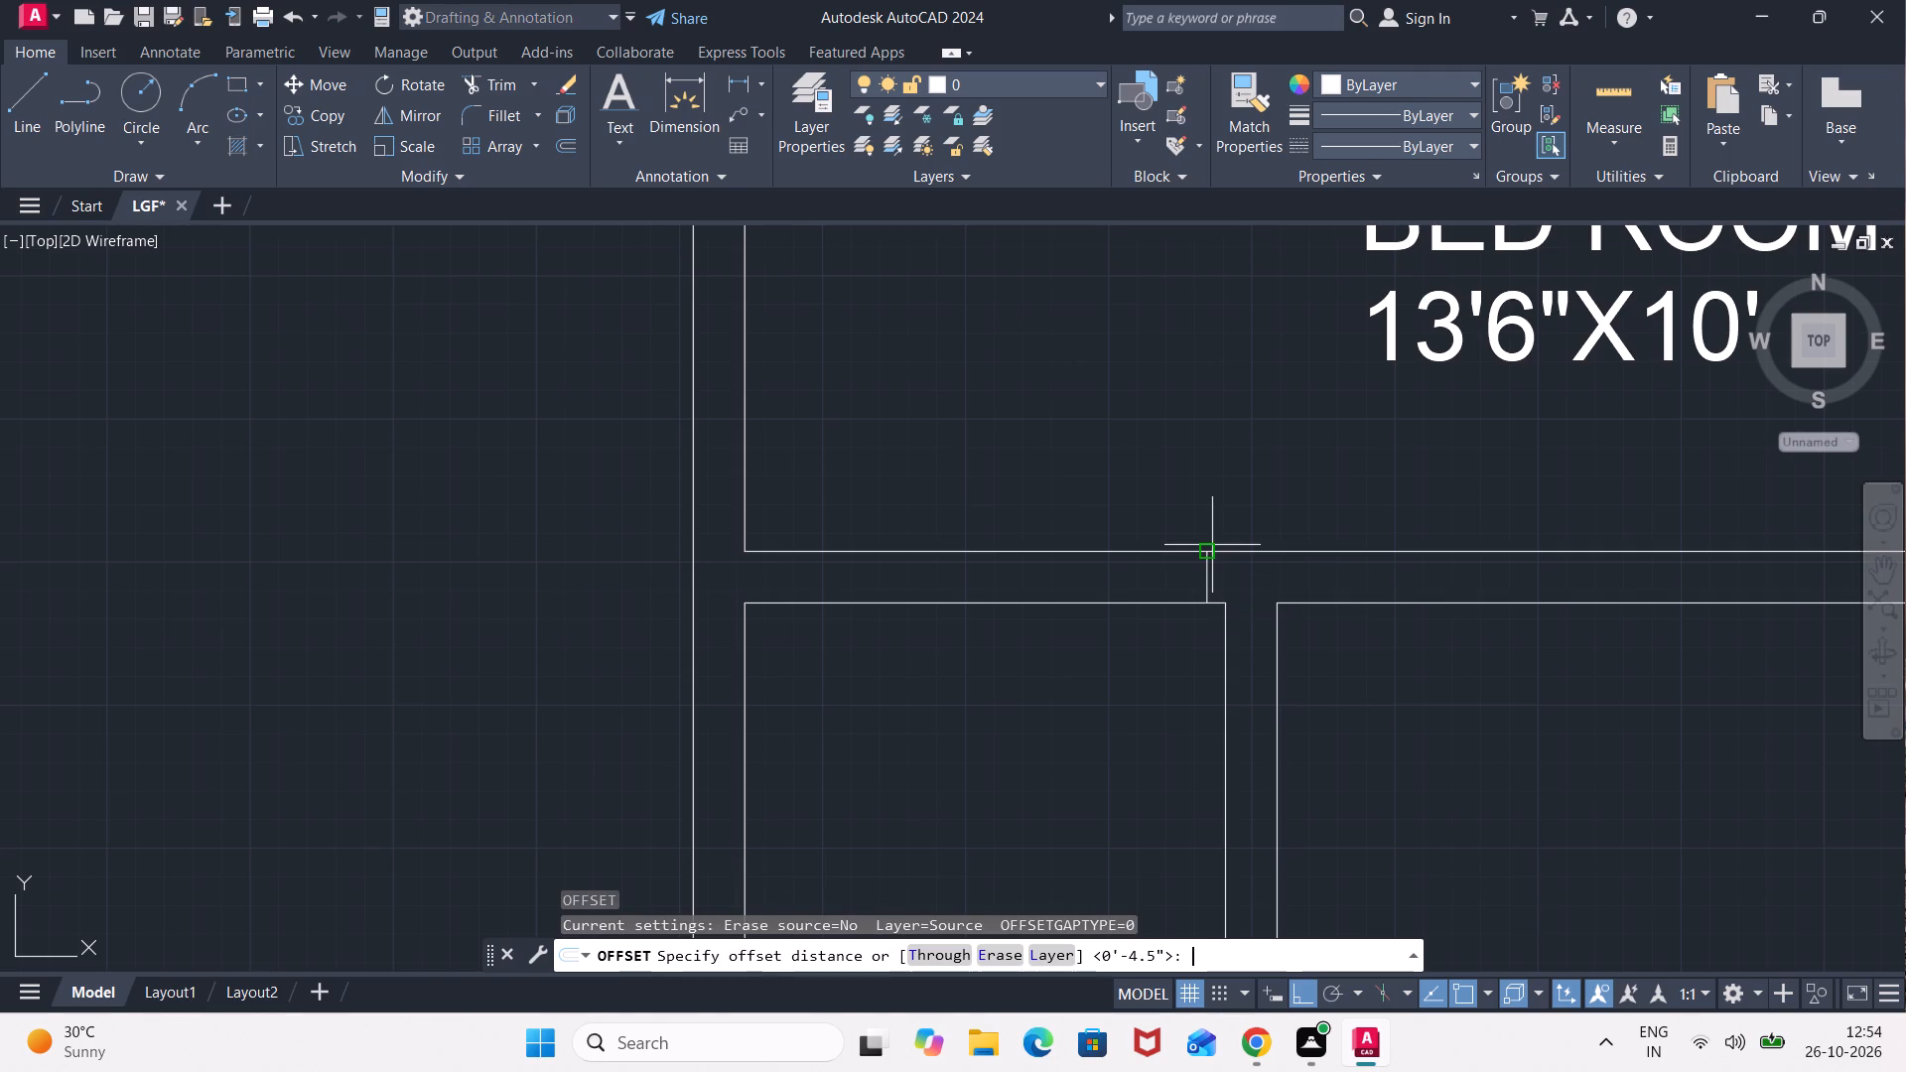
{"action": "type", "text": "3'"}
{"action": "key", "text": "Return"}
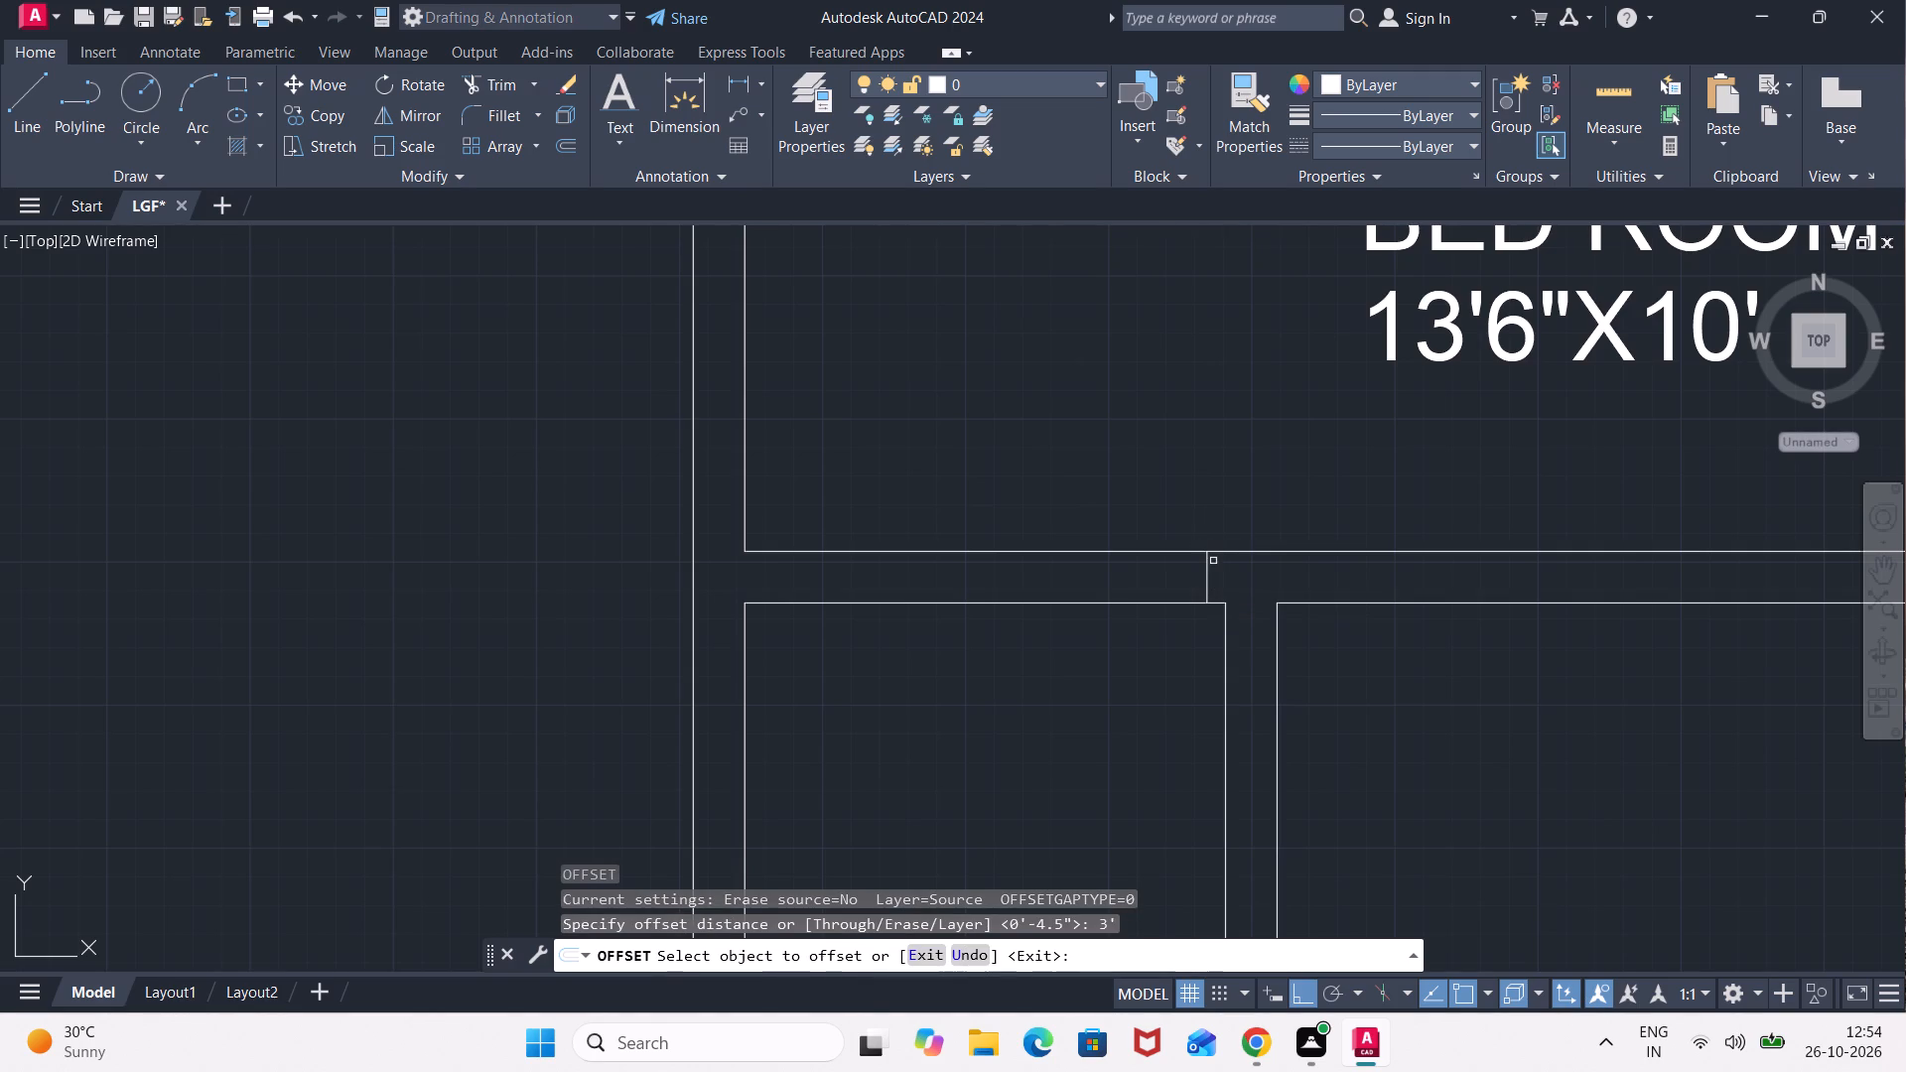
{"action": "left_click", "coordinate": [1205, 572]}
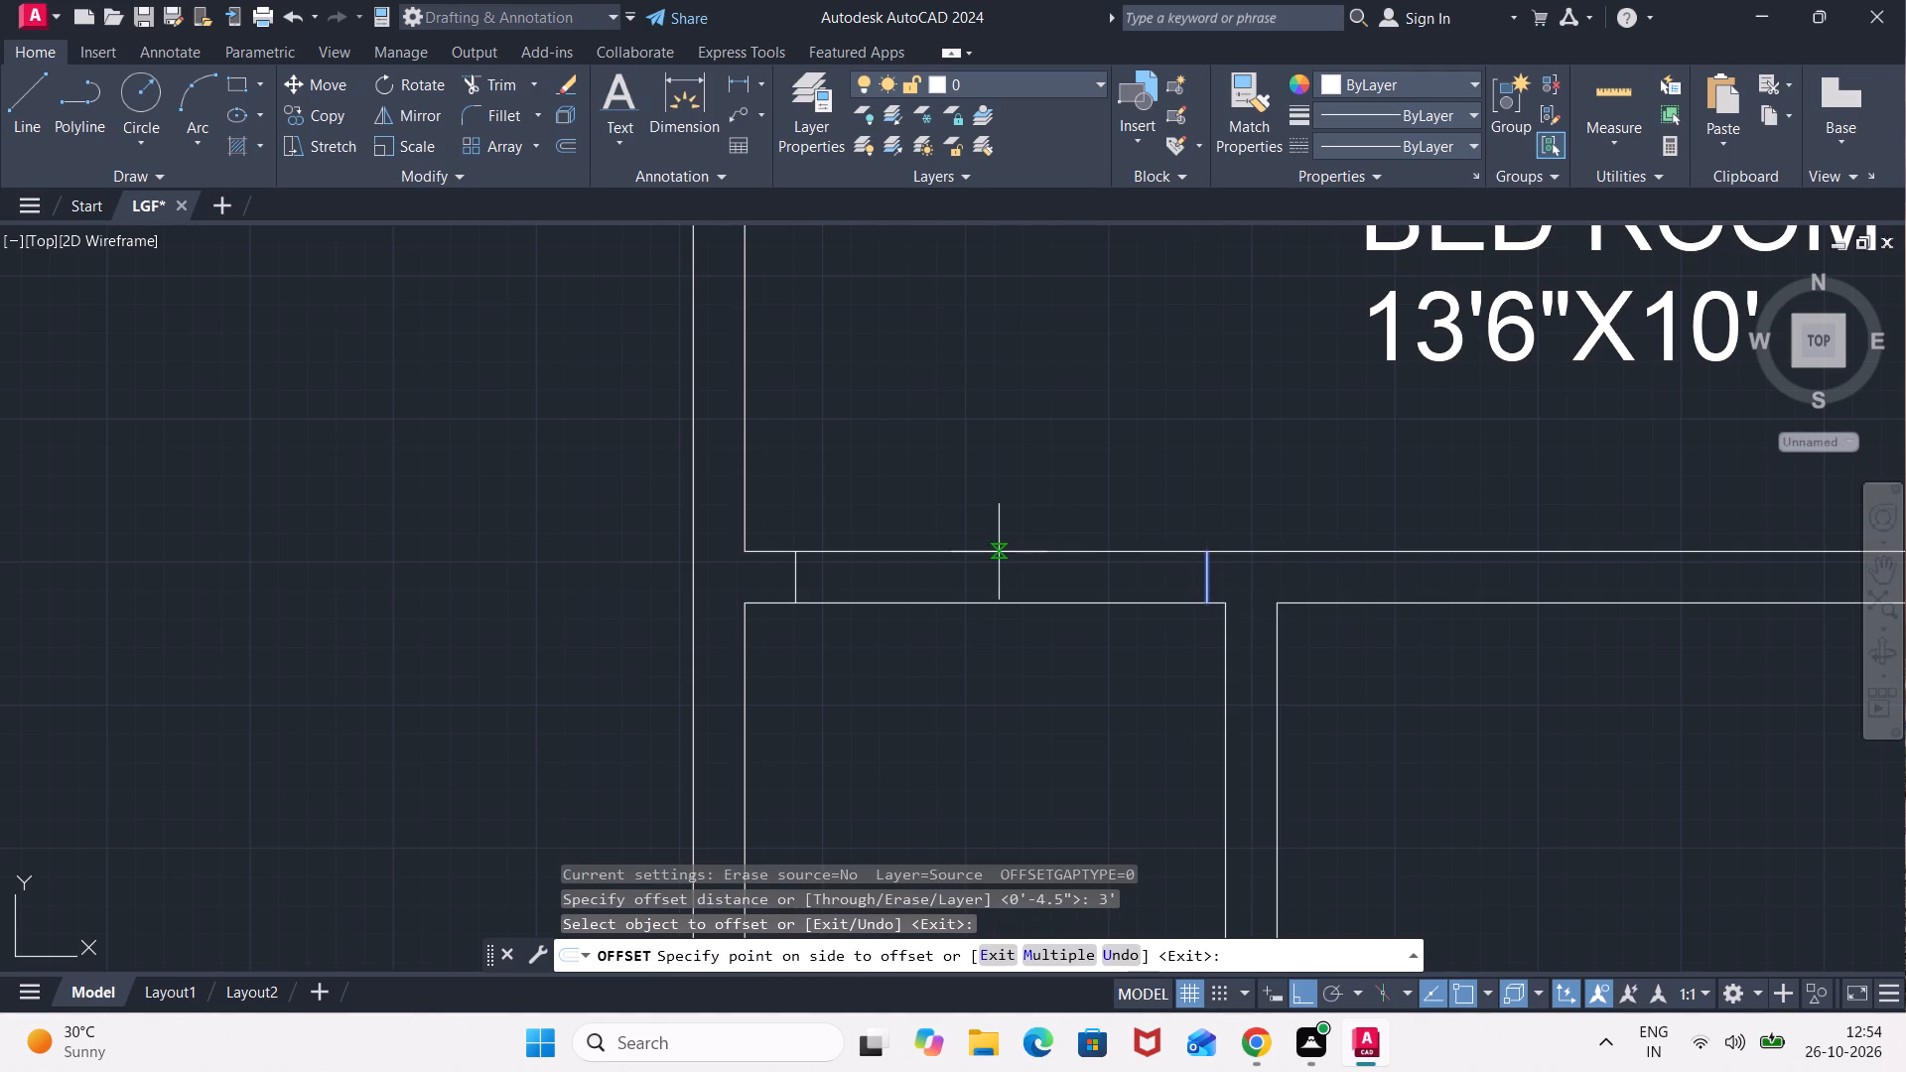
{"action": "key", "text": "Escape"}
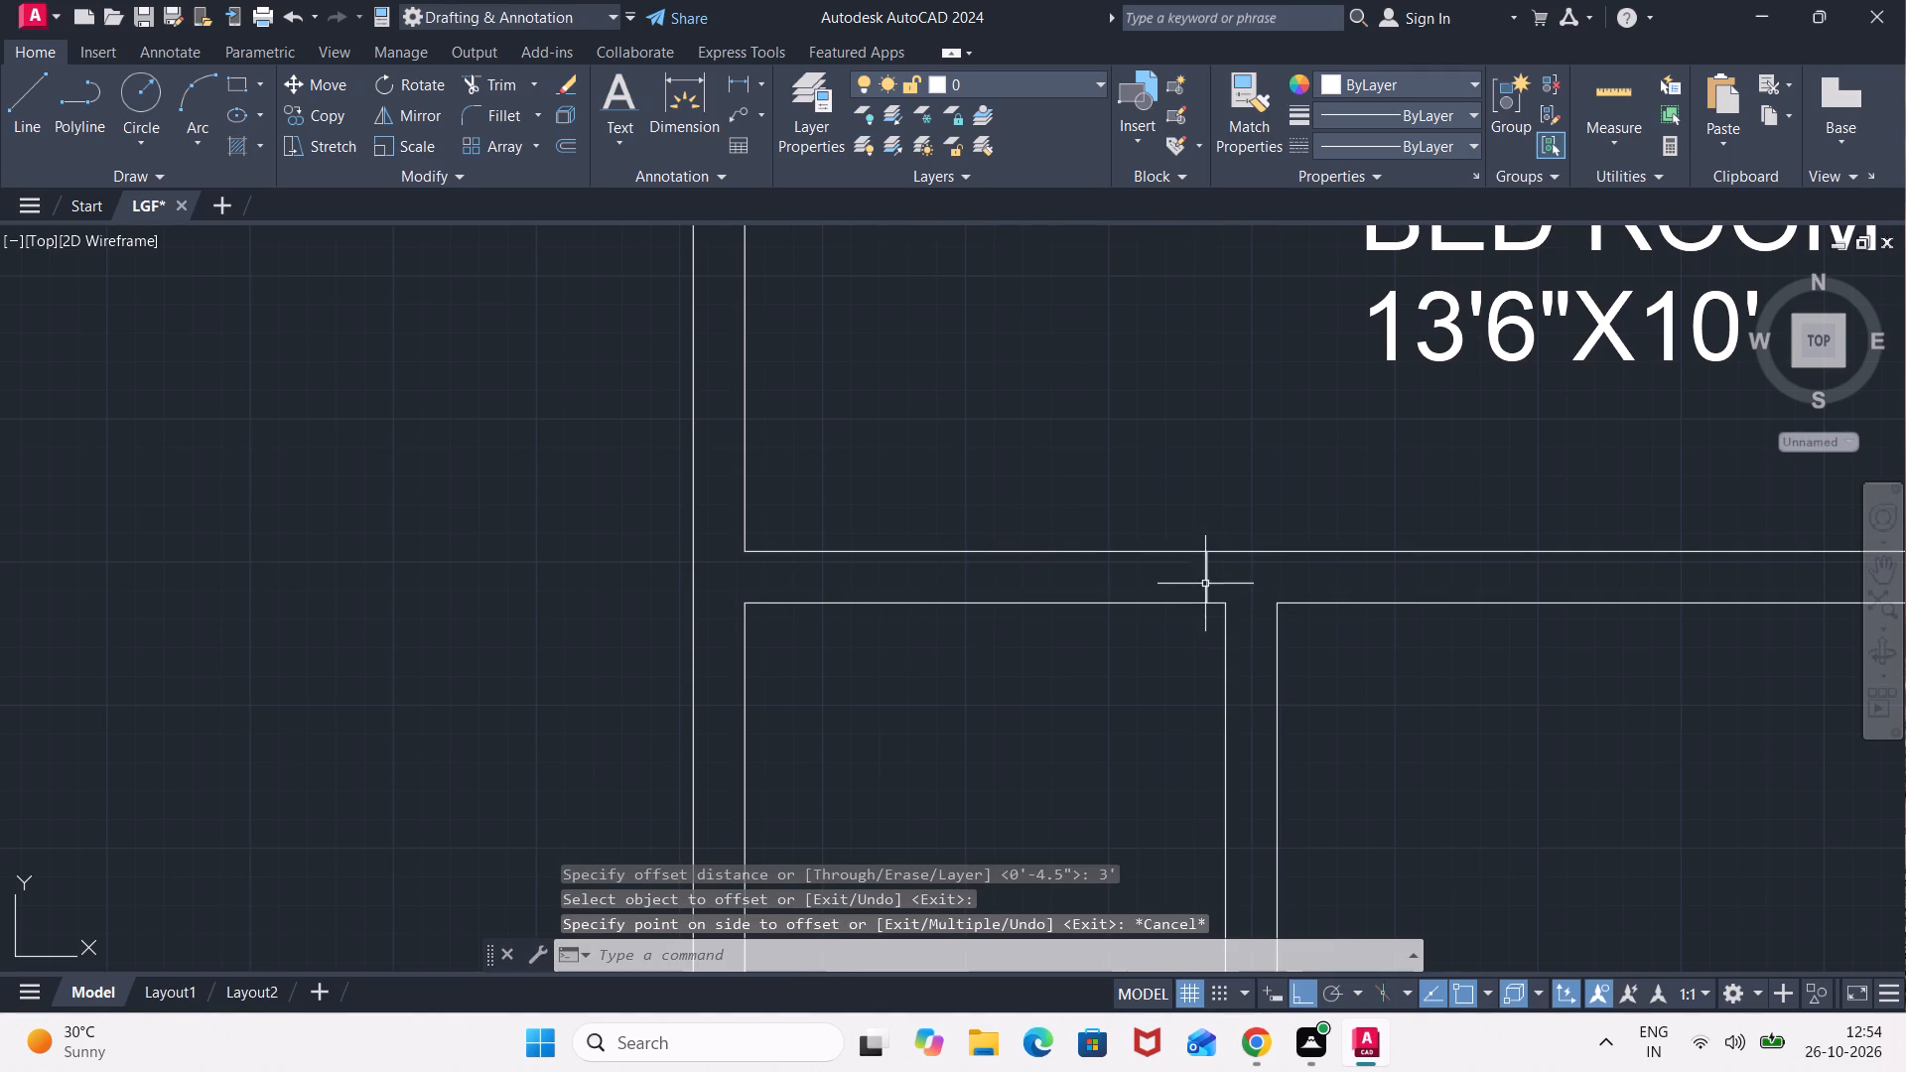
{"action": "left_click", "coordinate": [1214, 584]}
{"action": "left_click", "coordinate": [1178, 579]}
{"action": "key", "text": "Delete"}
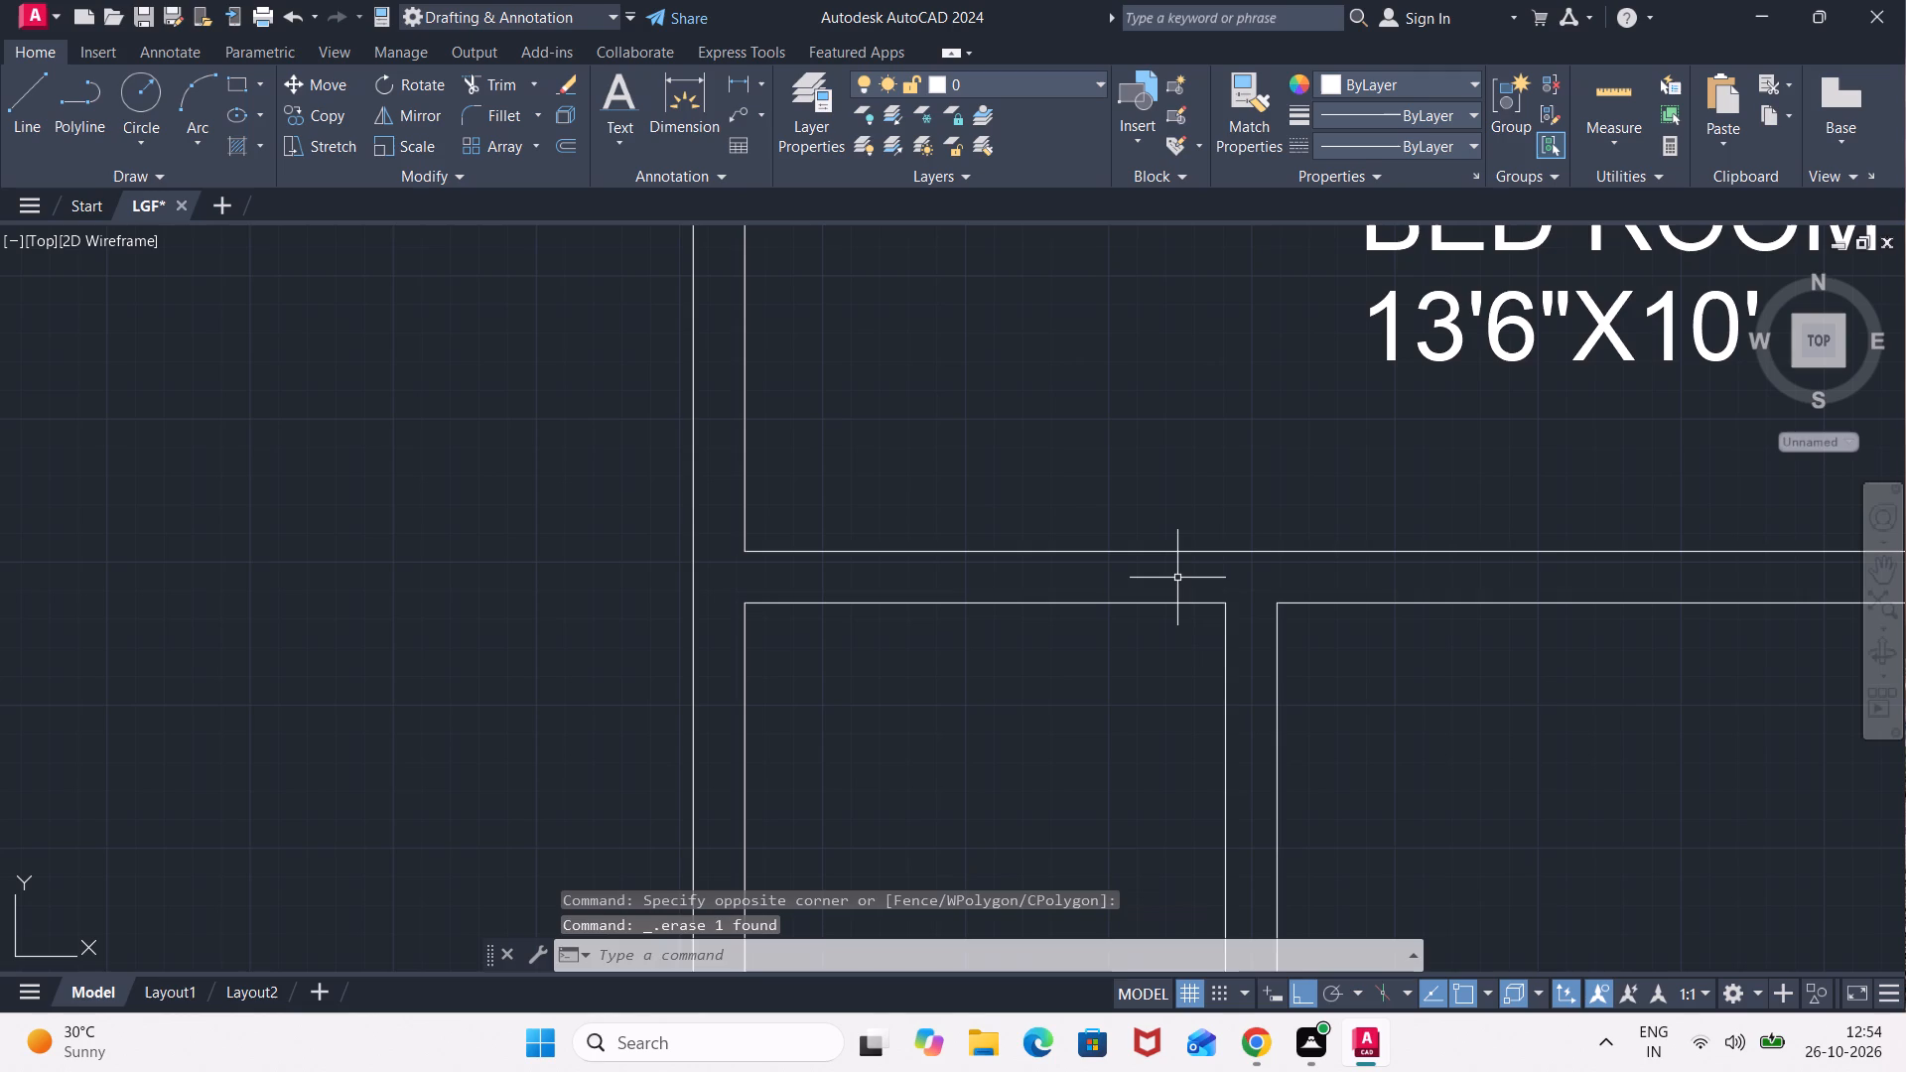
Mark a door opening in the bedroom–passage wall: draw a jamb line near the outer wall and offset it 3' toward the kitchen.
{"action": "key", "text": "l"}
{"action": "key", "text": "Return"}
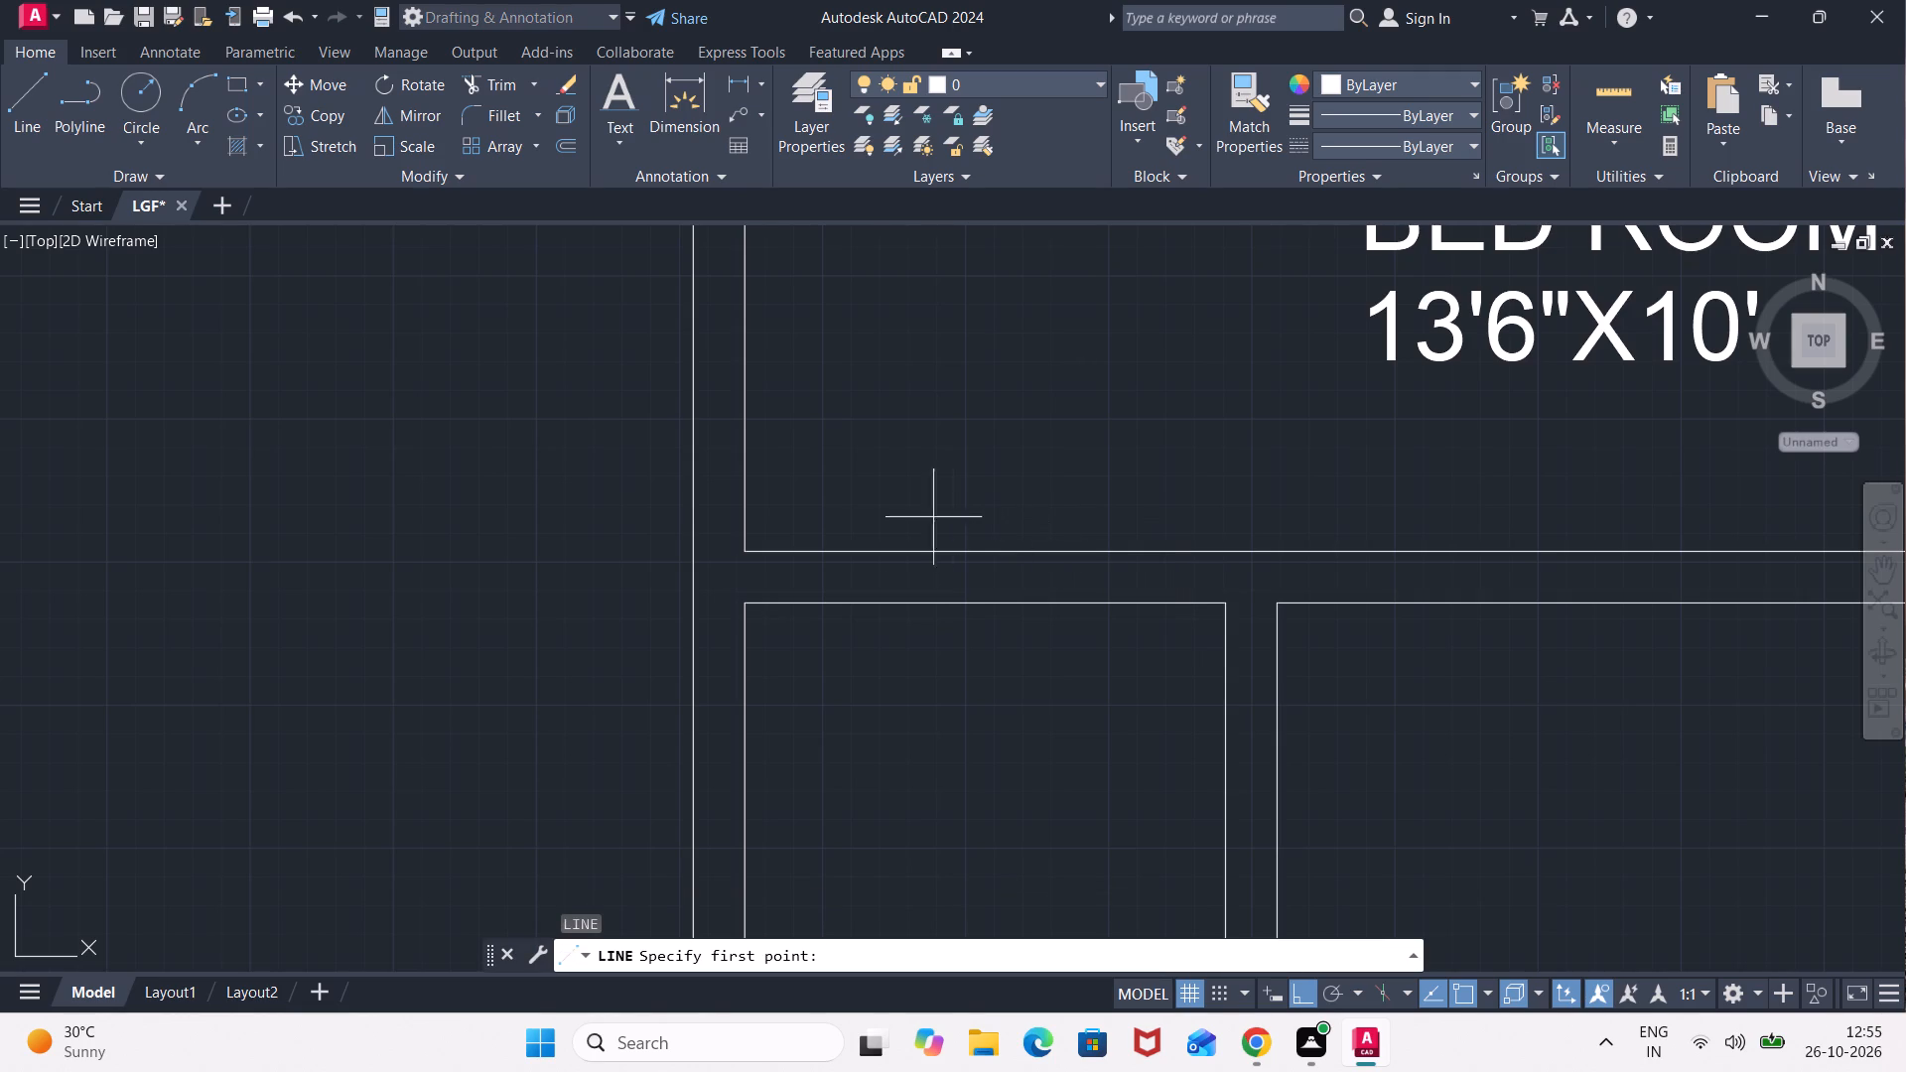
{"action": "left_click", "coordinate": [778, 549]}
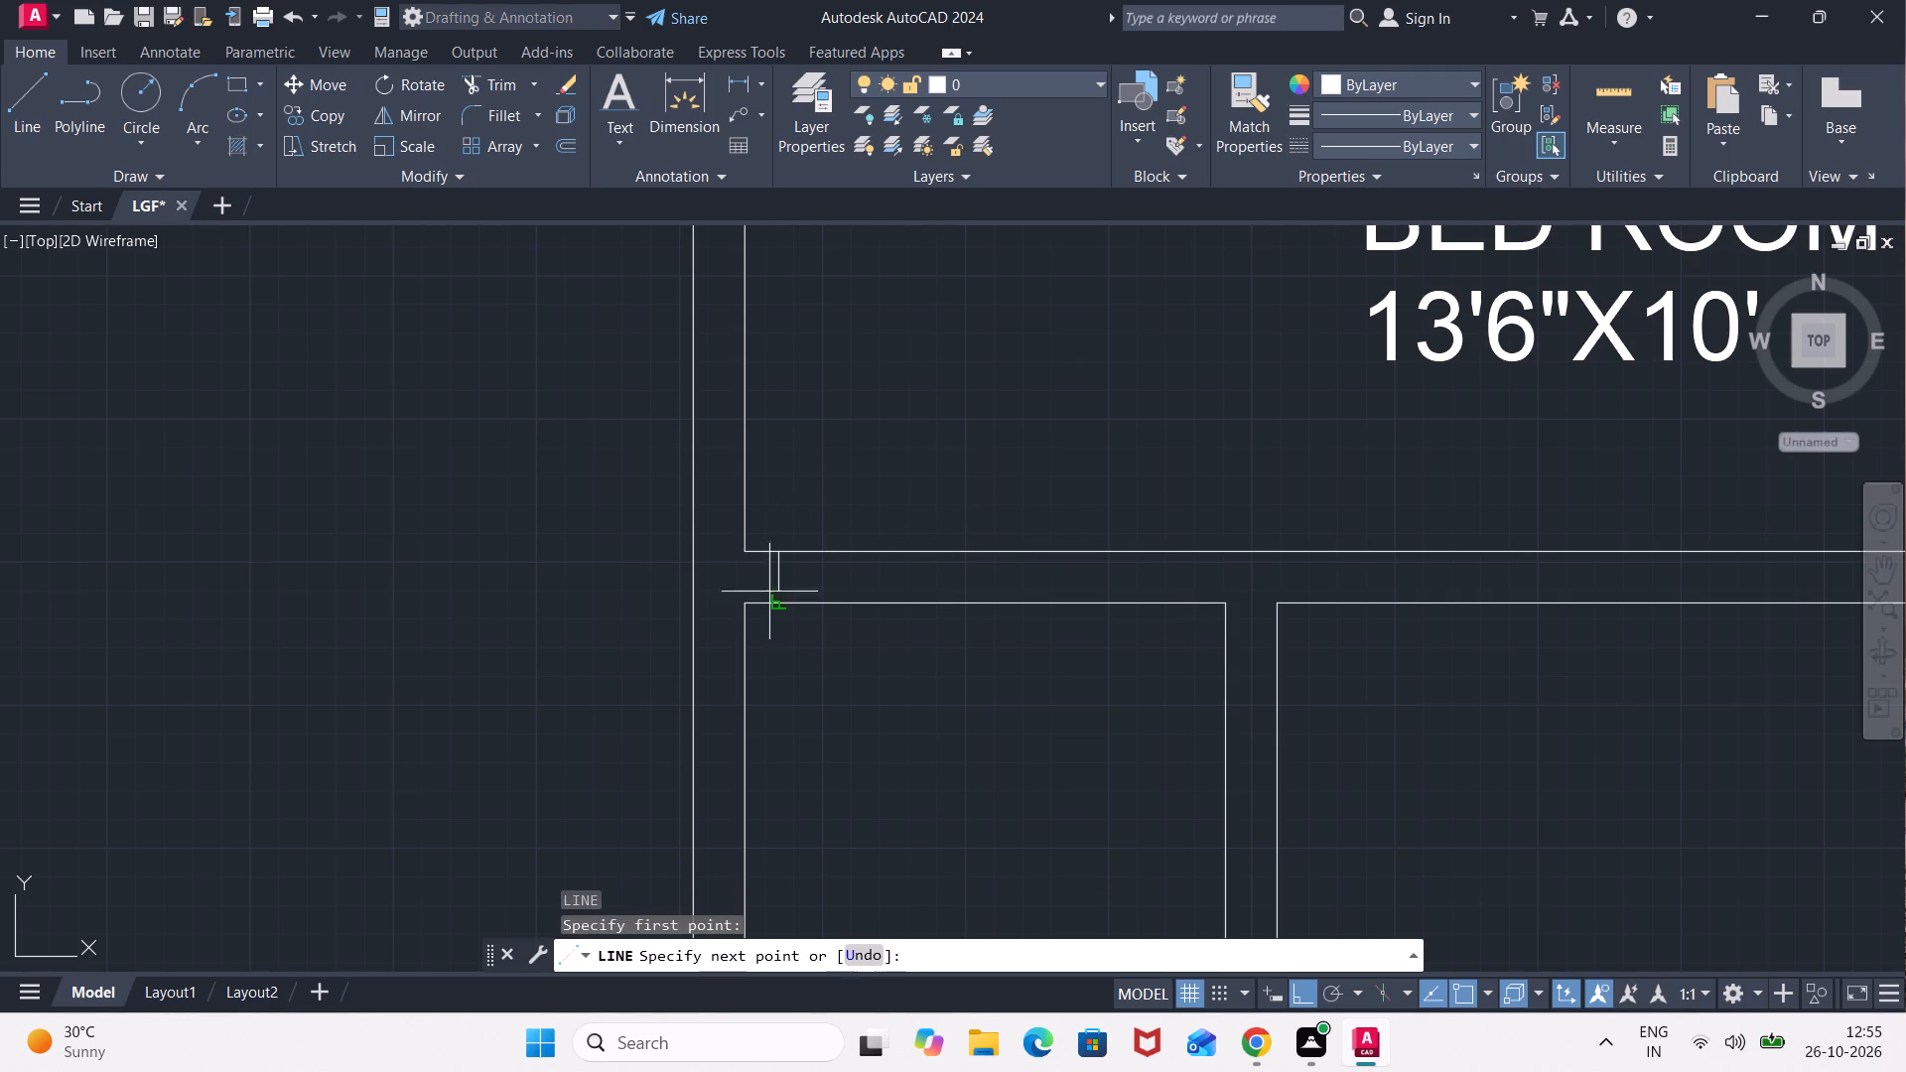
{"action": "left_click", "coordinate": [769, 598]}
{"action": "key", "text": "Escape"}
{"action": "key", "text": "o"}
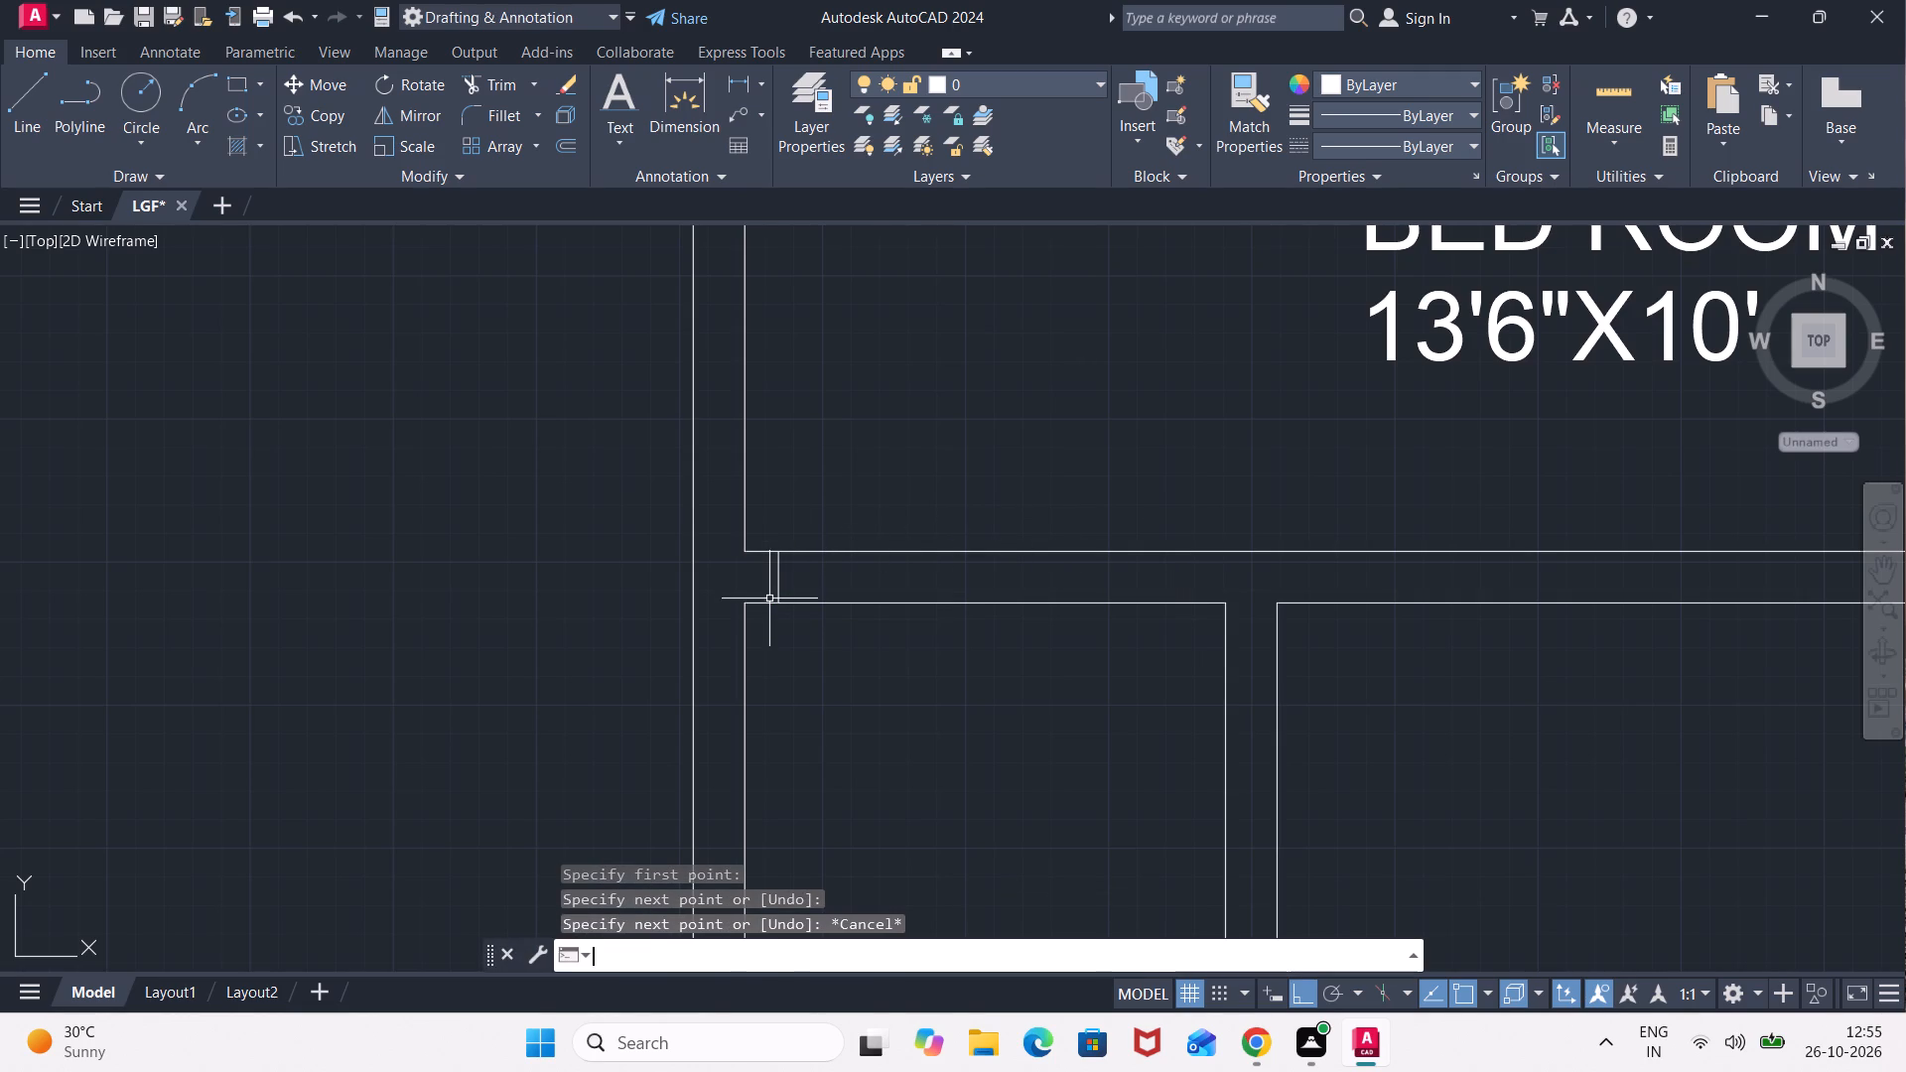
{"action": "key", "text": "Return"}
{"action": "key", "text": "Return"}
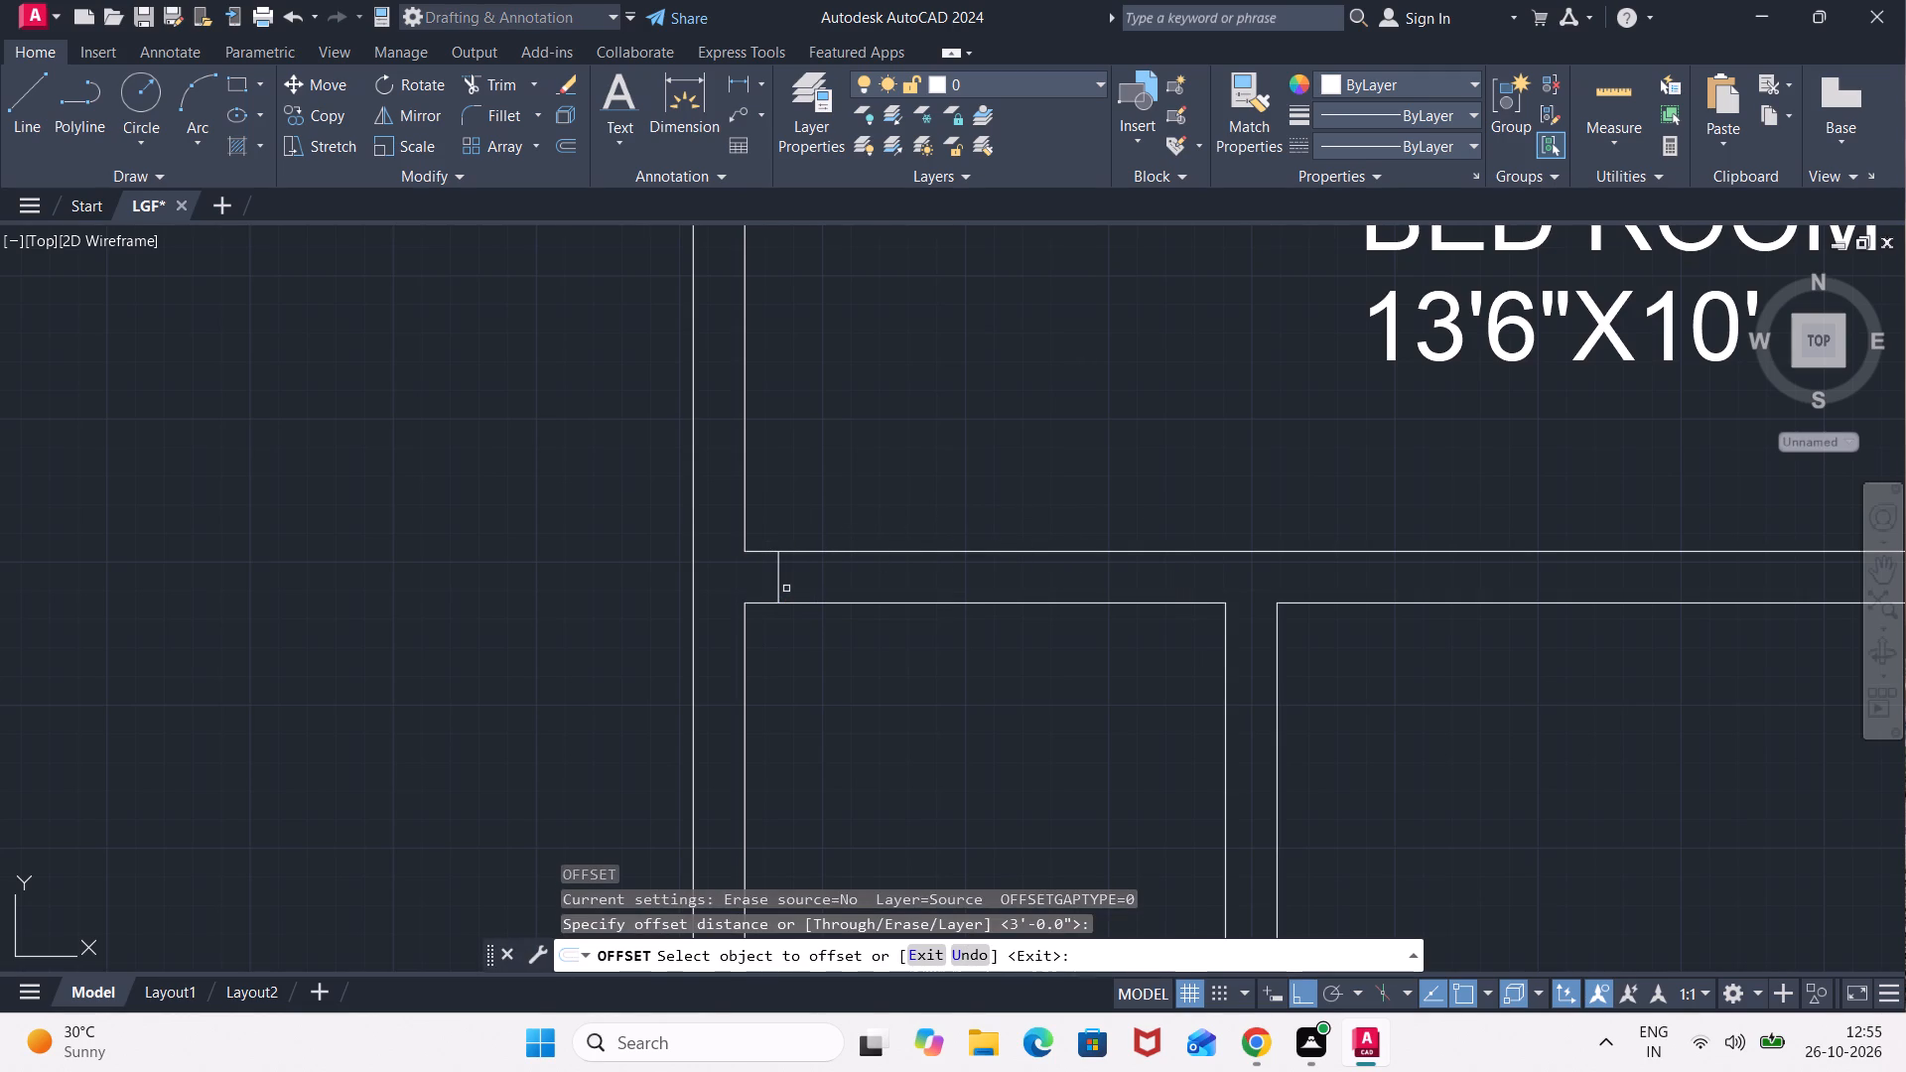
{"action": "left_click", "coordinate": [773, 573]}
{"action": "left_click", "coordinate": [782, 573]}
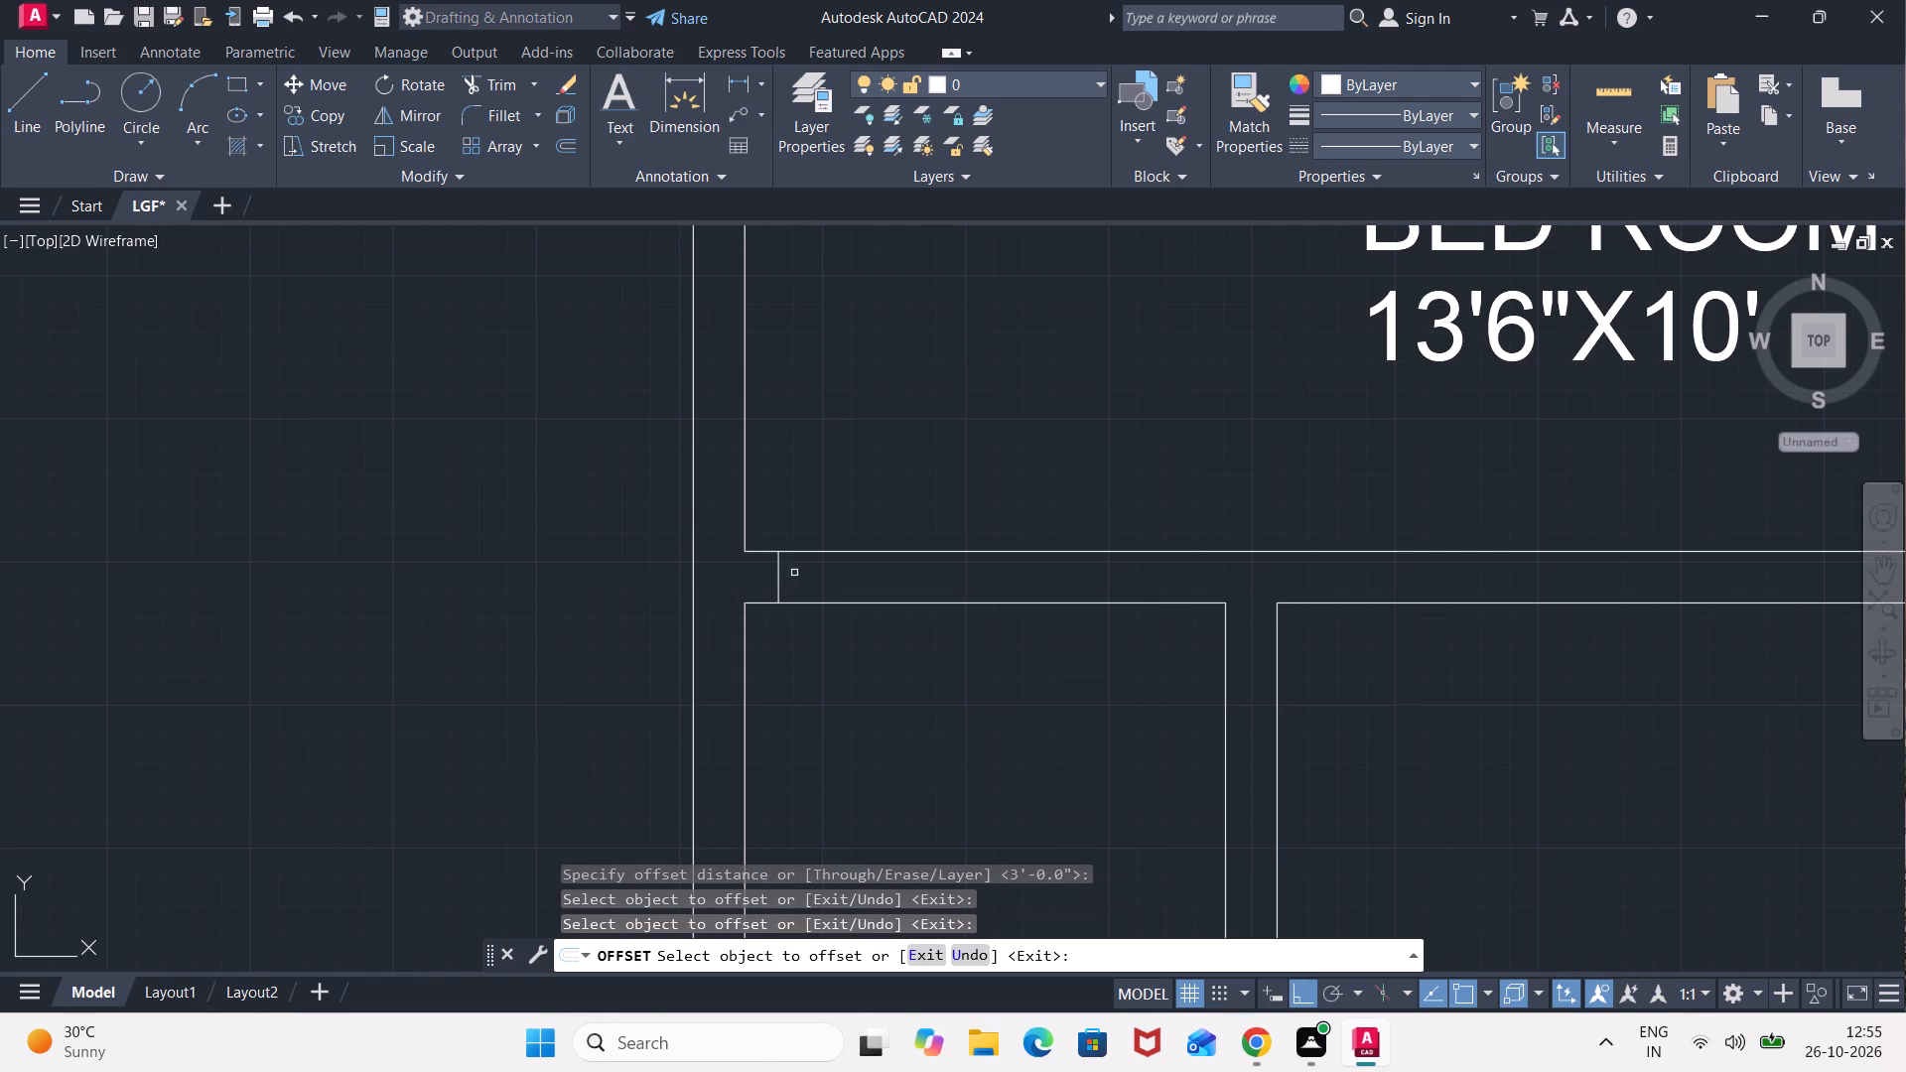
{"action": "left_click", "coordinate": [778, 573]}
{"action": "left_click", "coordinate": [1006, 611]}
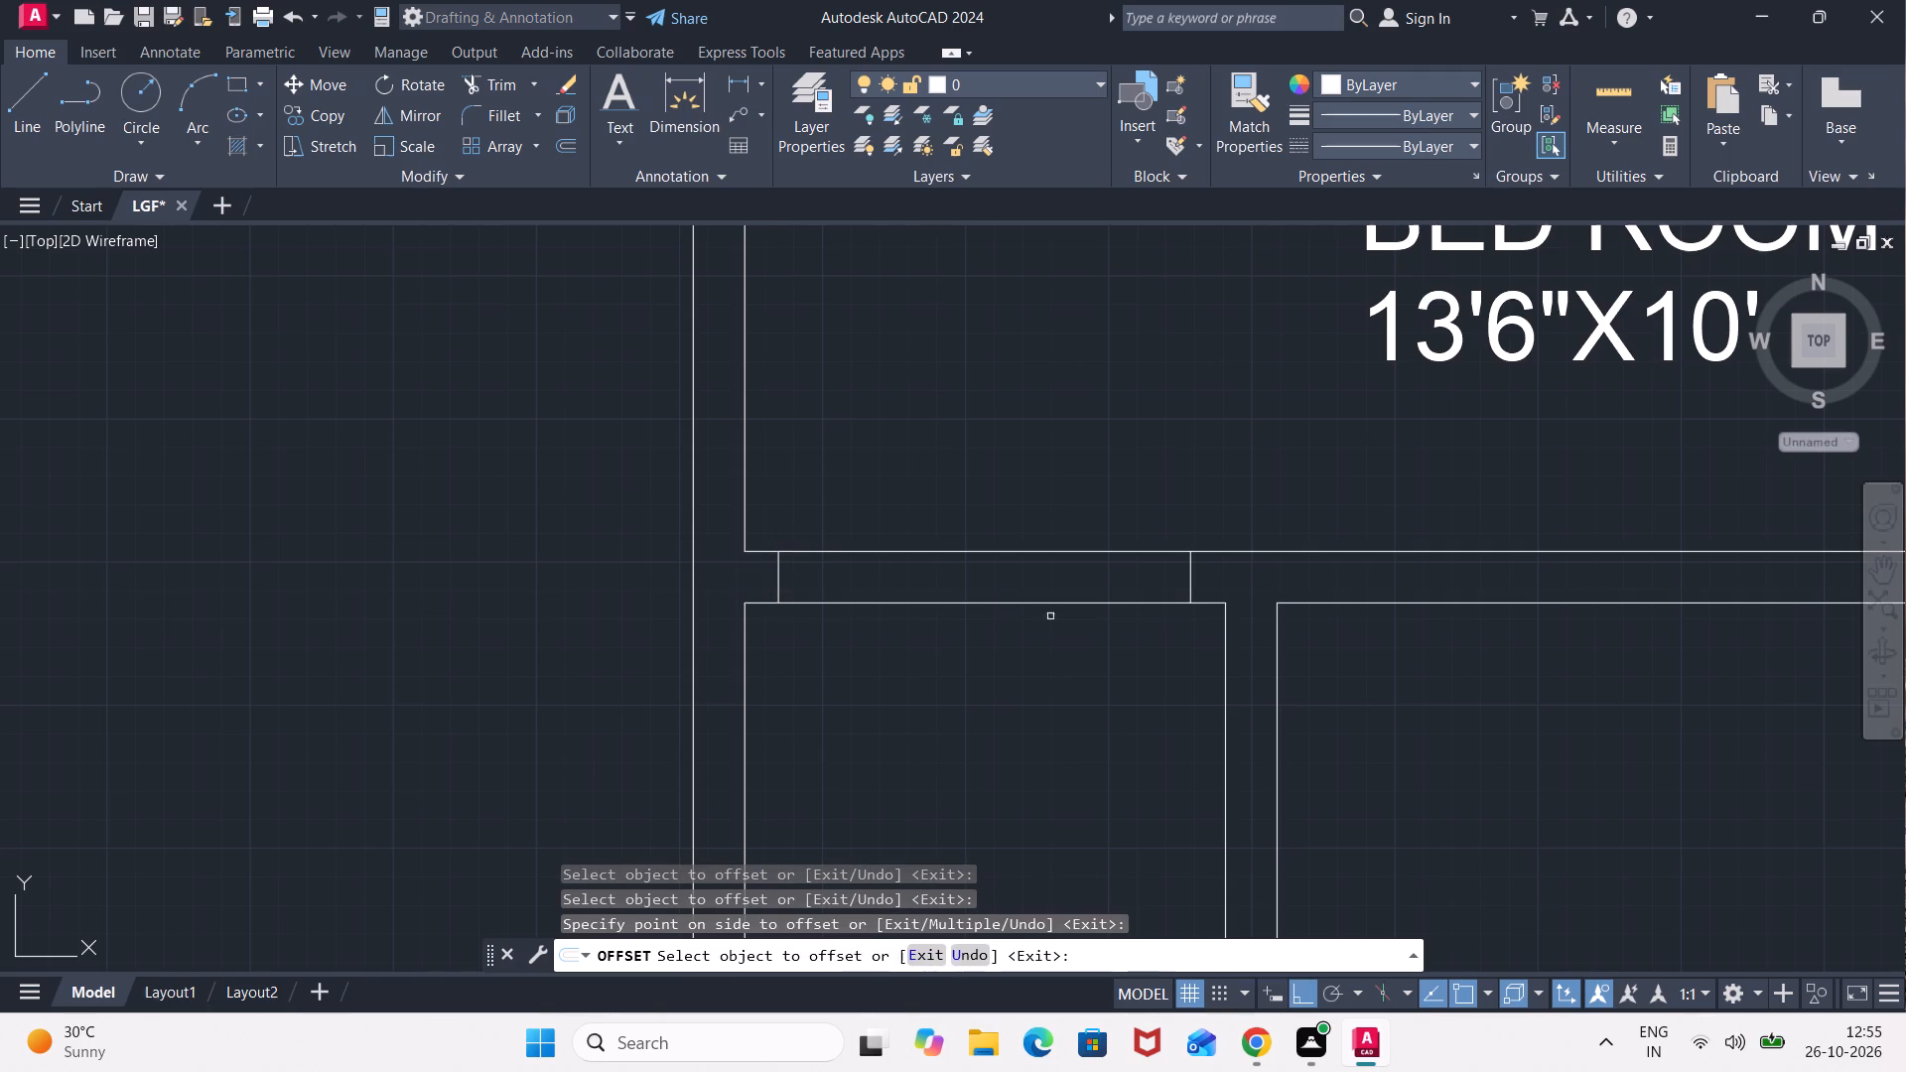
{"action": "key", "text": "Escape"}
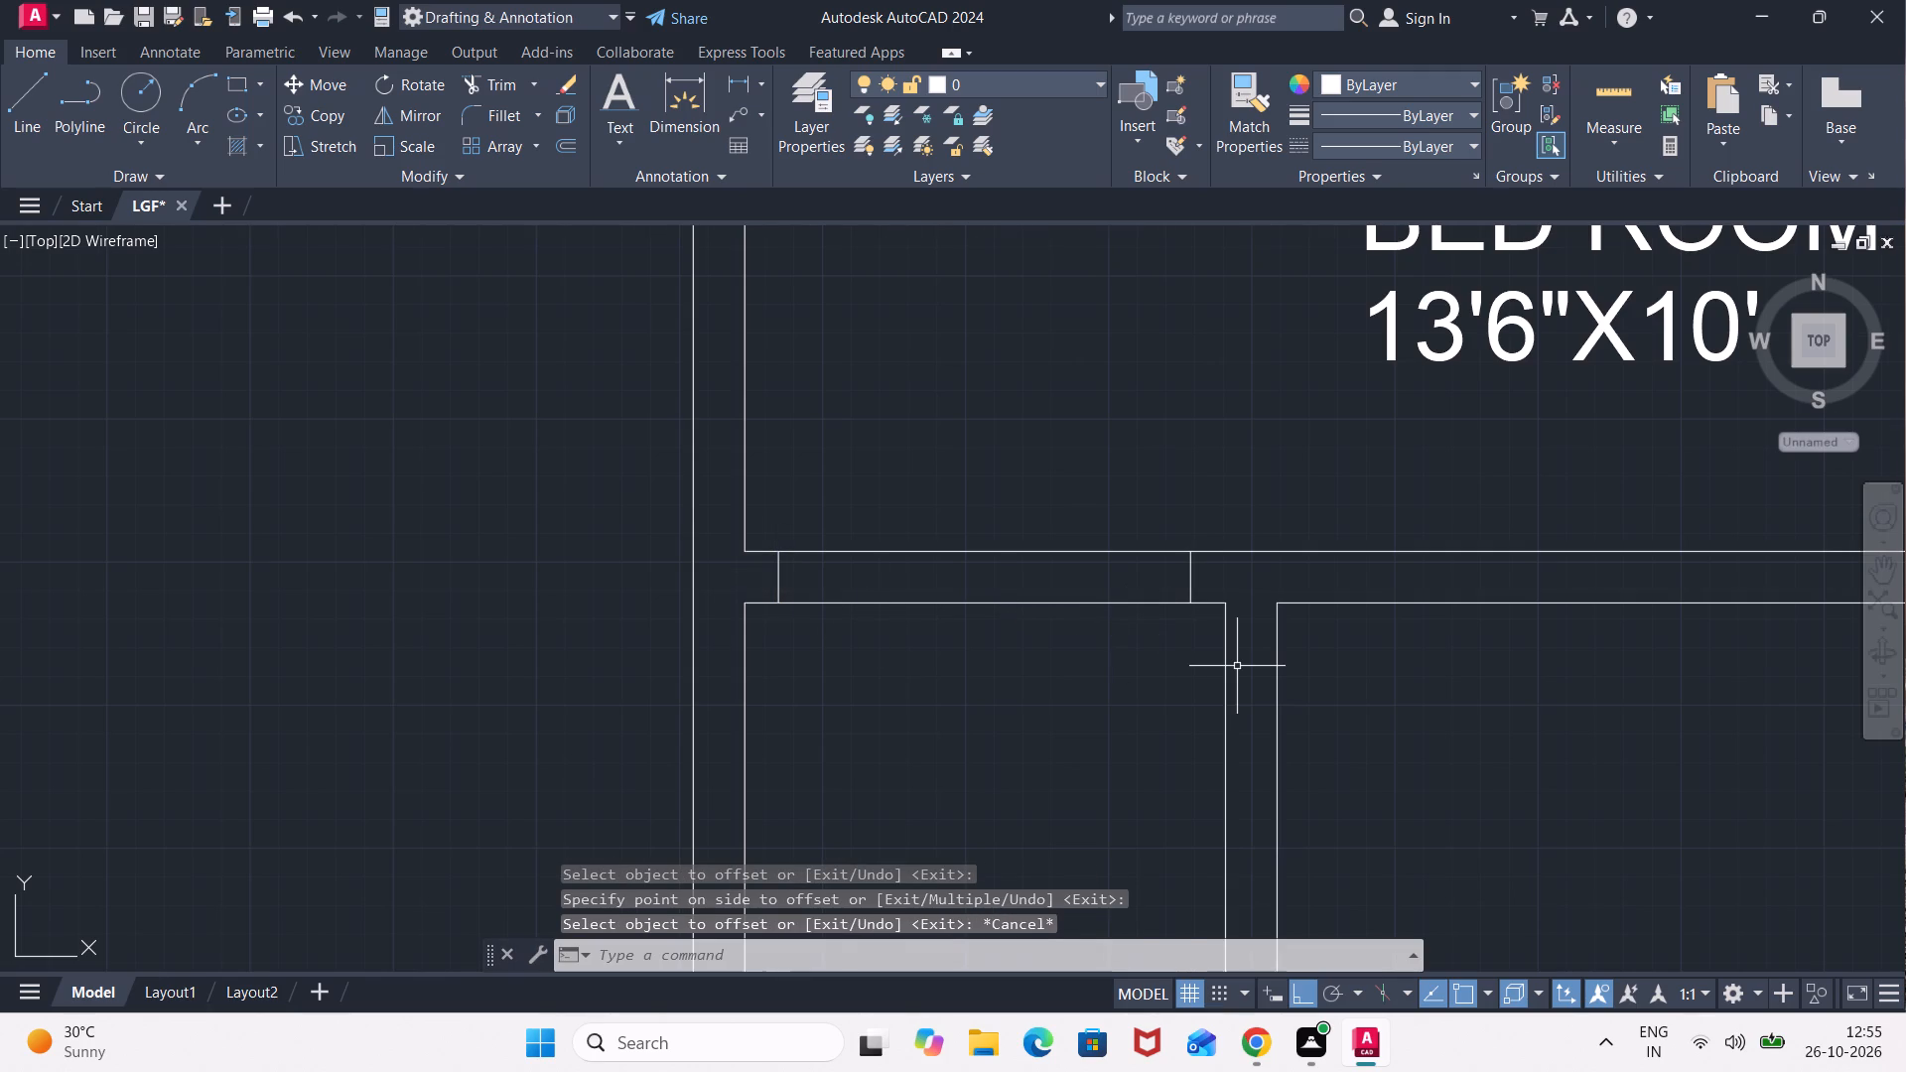
Mark a door opening in the kitchen–rear yard wall: draw a jamb line just below the kitchen's upper corner and offset it 3' downward.
{"action": "scroll", "coordinate": [1279, 676], "scroll_direction": "down", "scroll_amount": 2}
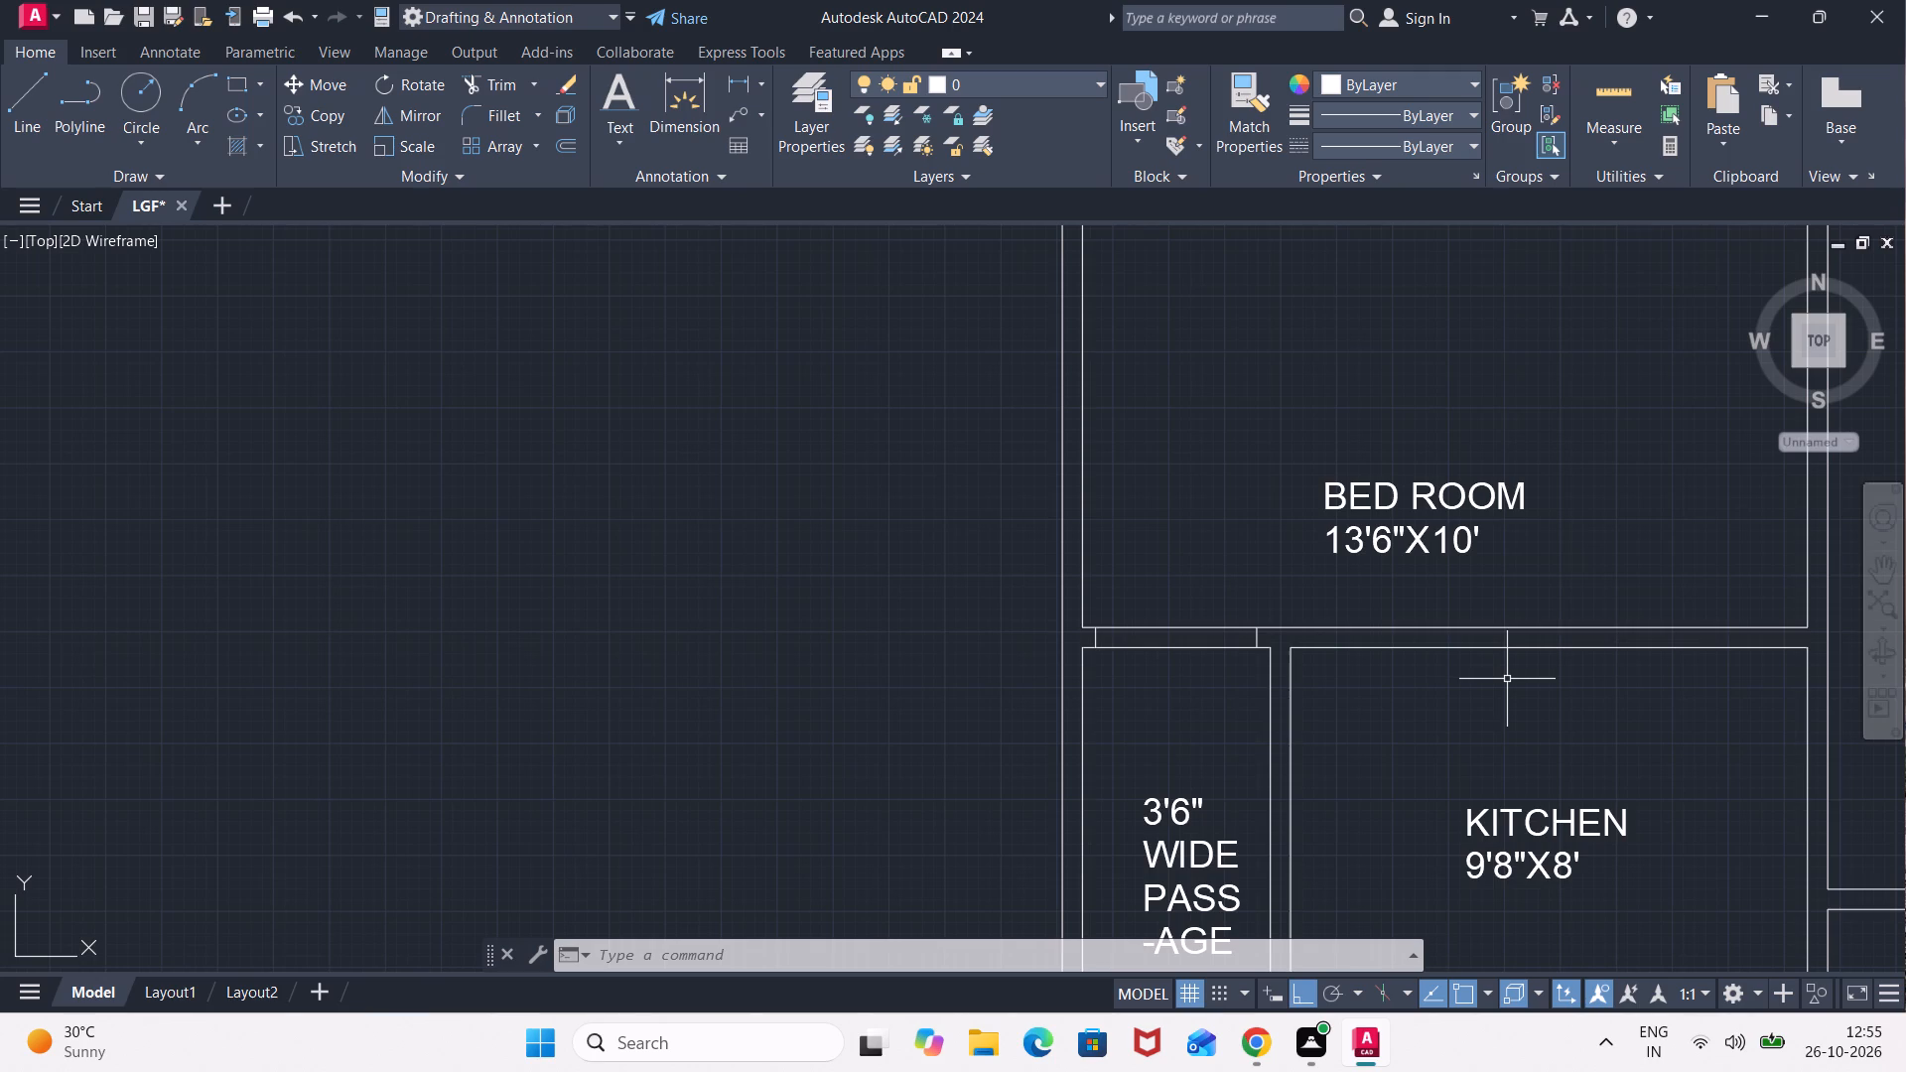
{"action": "middle_click_drag", "start_coordinate": [1568, 745], "coordinate": [1230, 625]}
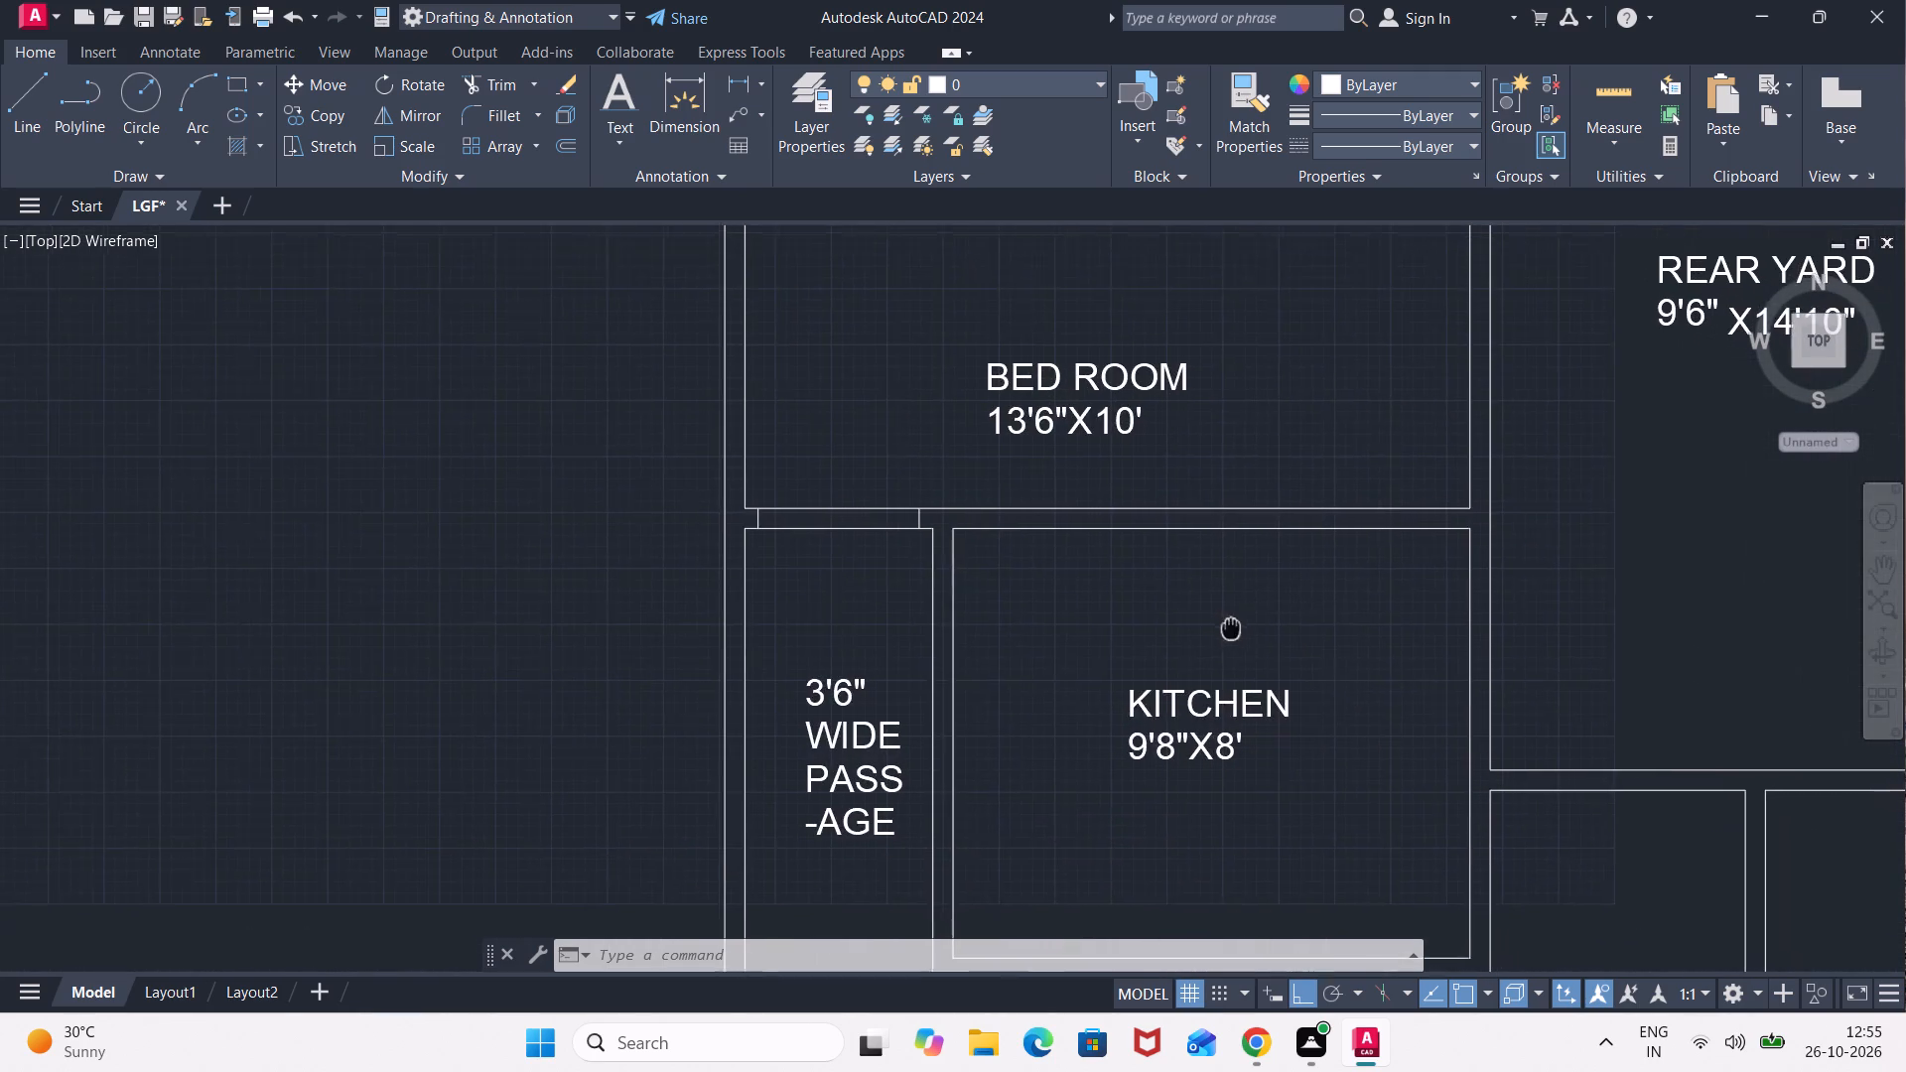
{"action": "middle_click_drag", "start_coordinate": [1230, 625], "coordinate": [1226, 624]}
{"action": "scroll", "coordinate": [1548, 569], "scroll_direction": "up", "scroll_amount": 1}
{"action": "key", "text": "l"}
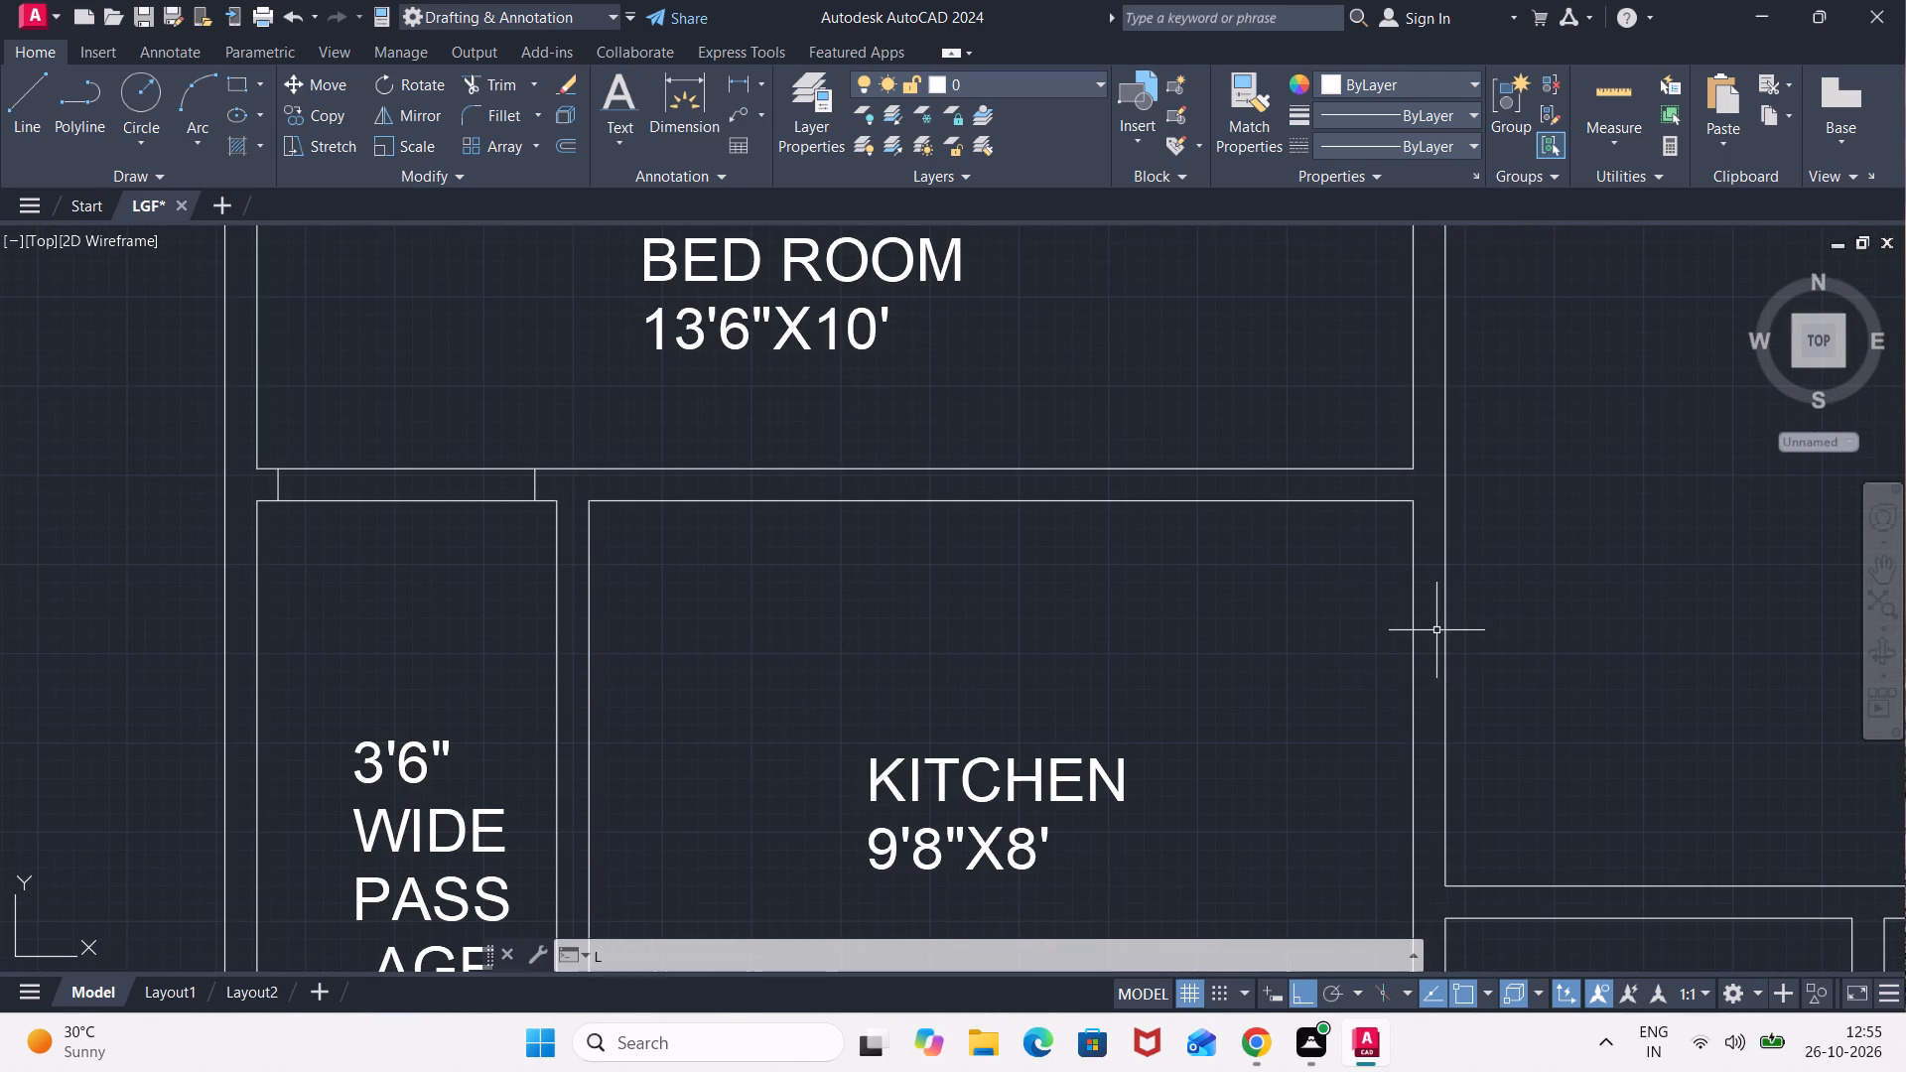
{"action": "key", "text": "Return"}
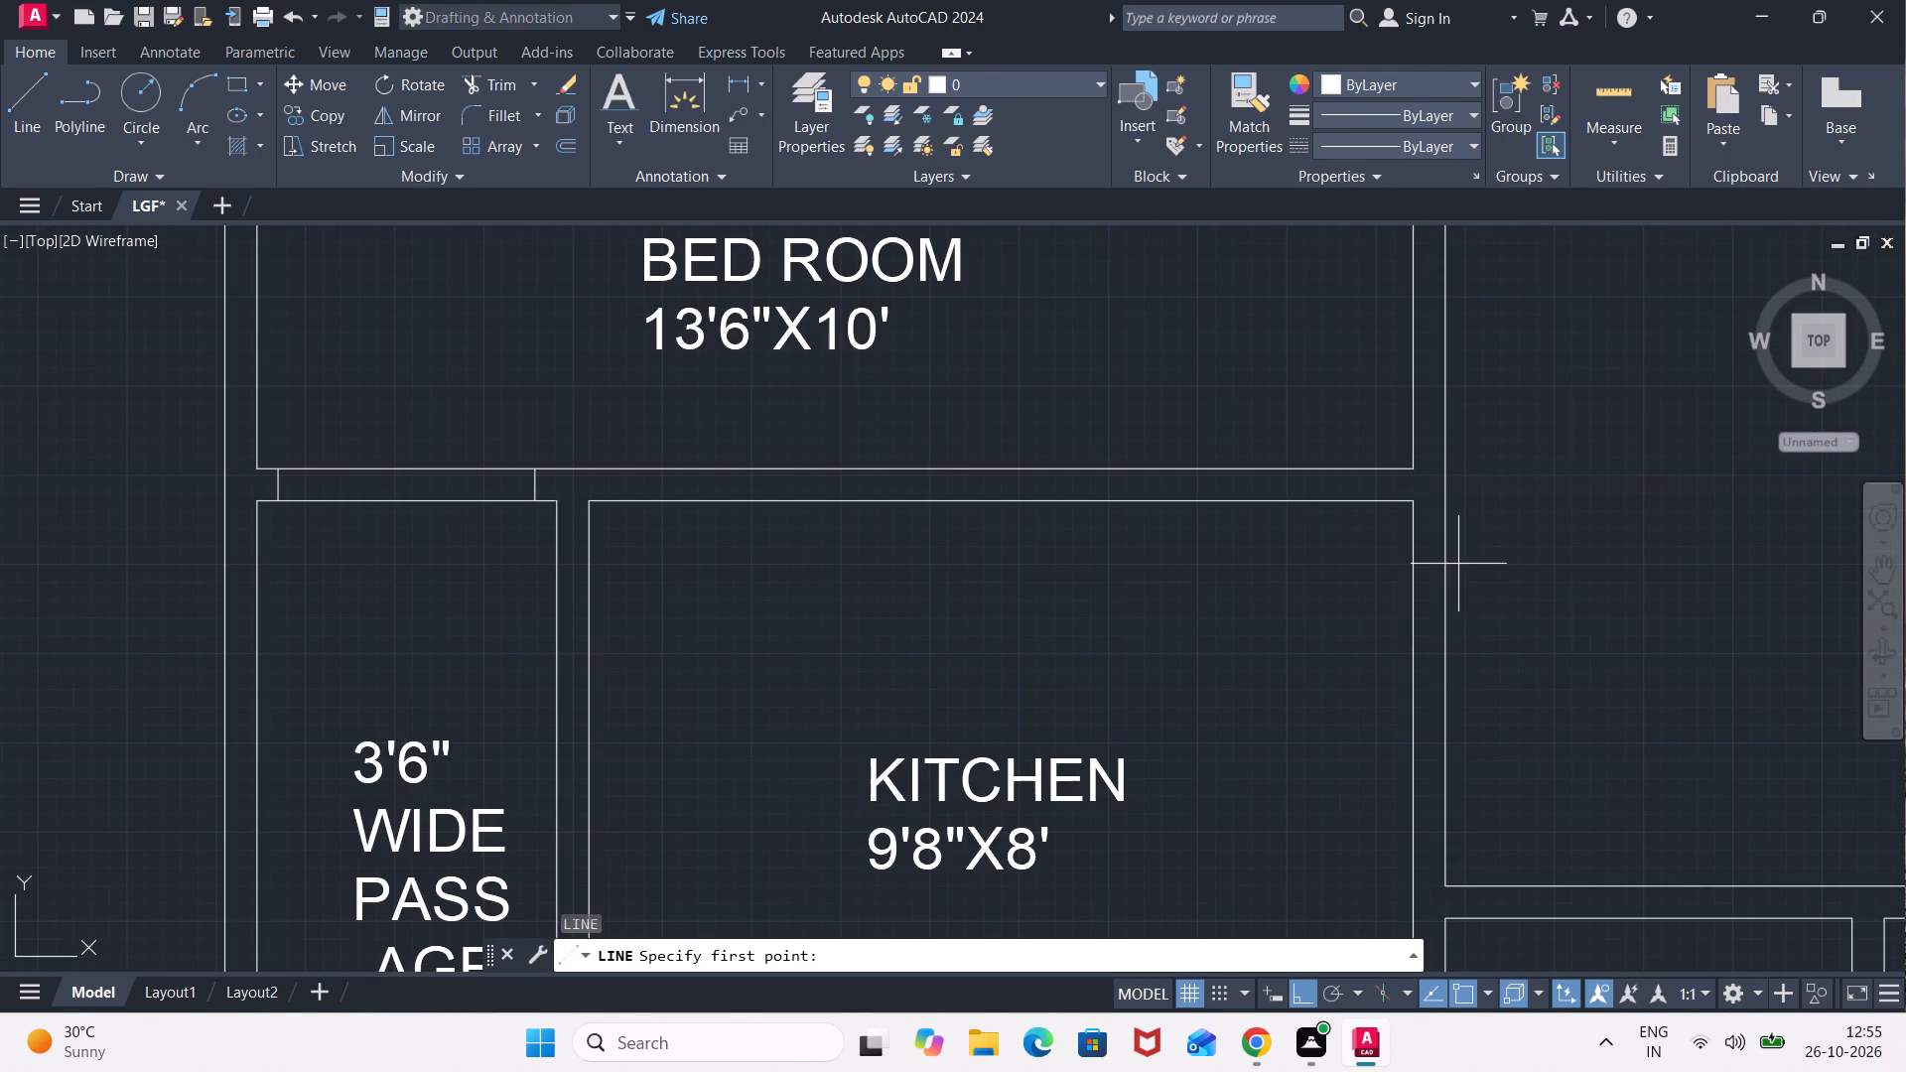
{"action": "left_click", "coordinate": [1445, 531]}
{"action": "left_click", "coordinate": [1414, 527]}
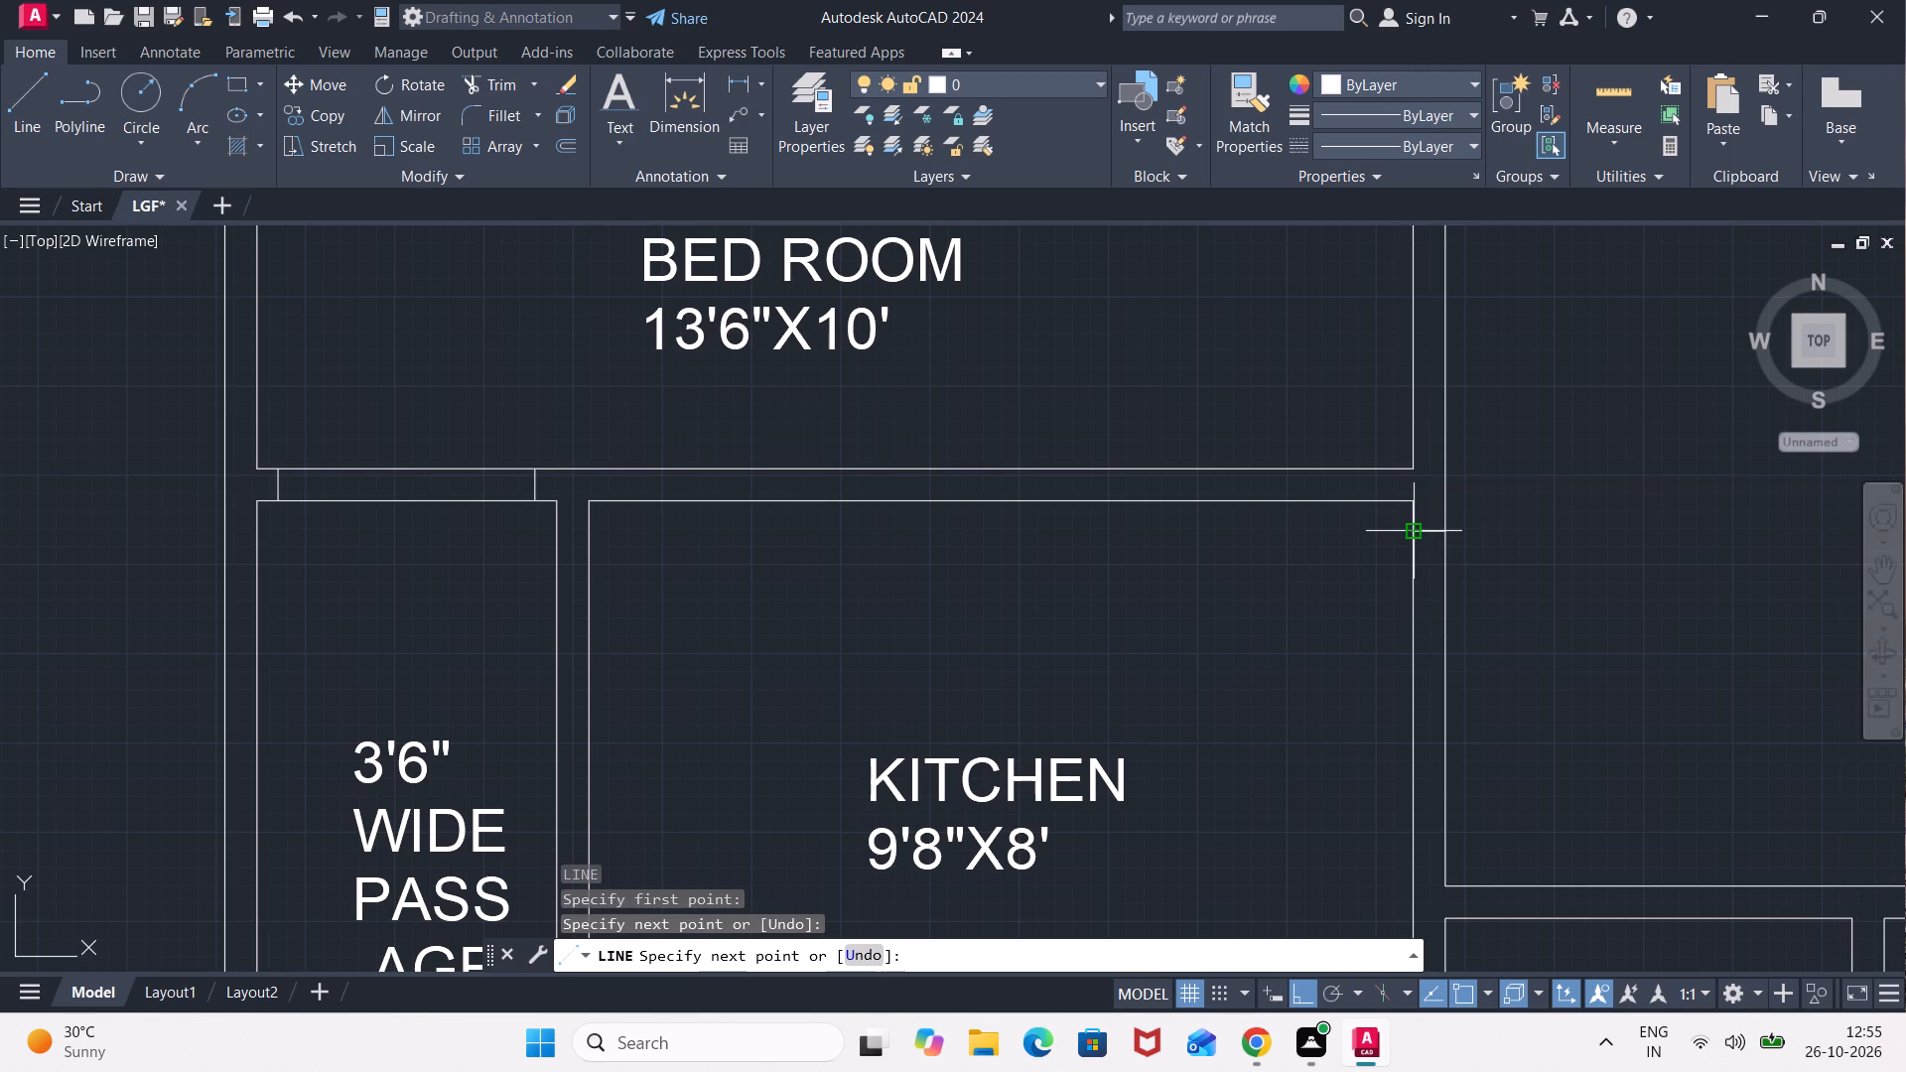
{"action": "key", "text": "Escape"}
{"action": "key", "text": "o"}
{"action": "key", "text": "Return"}
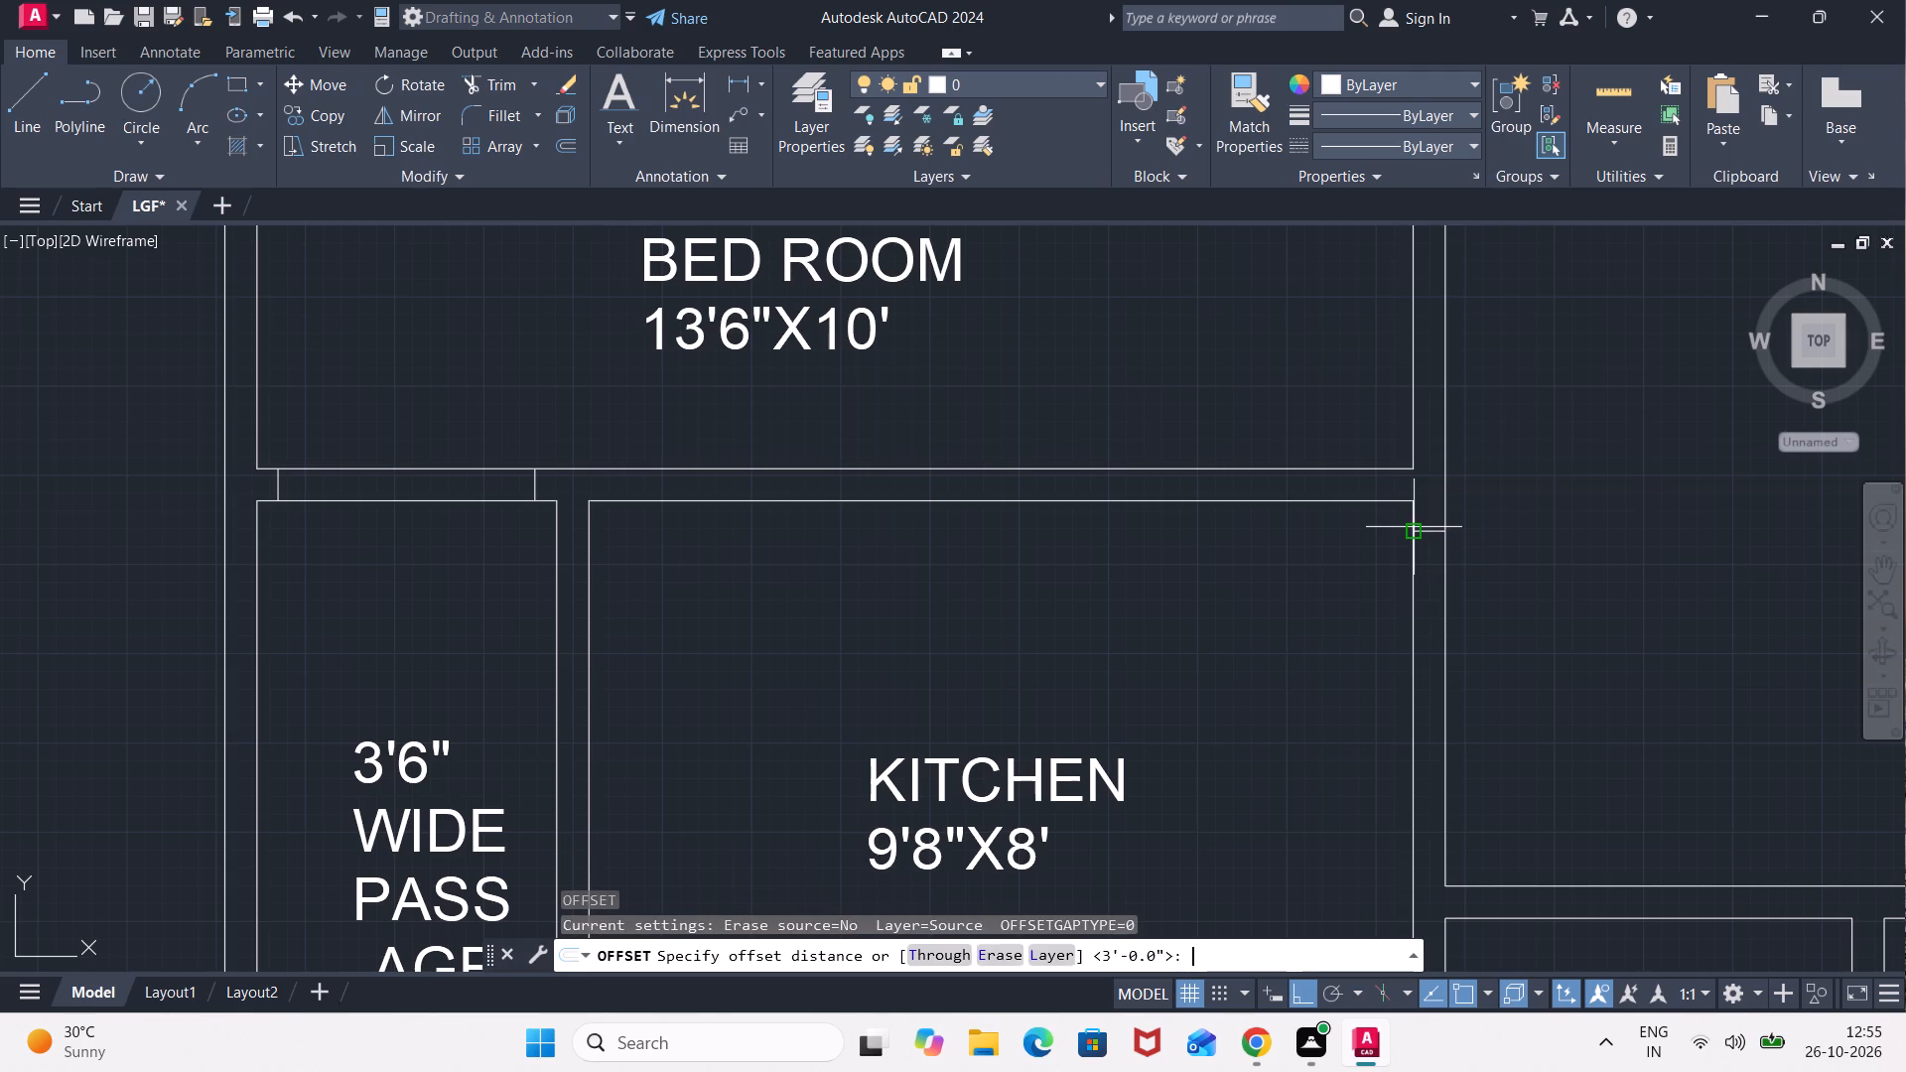
{"action": "key", "text": "Return"}
{"action": "left_click", "coordinate": [1435, 531]}
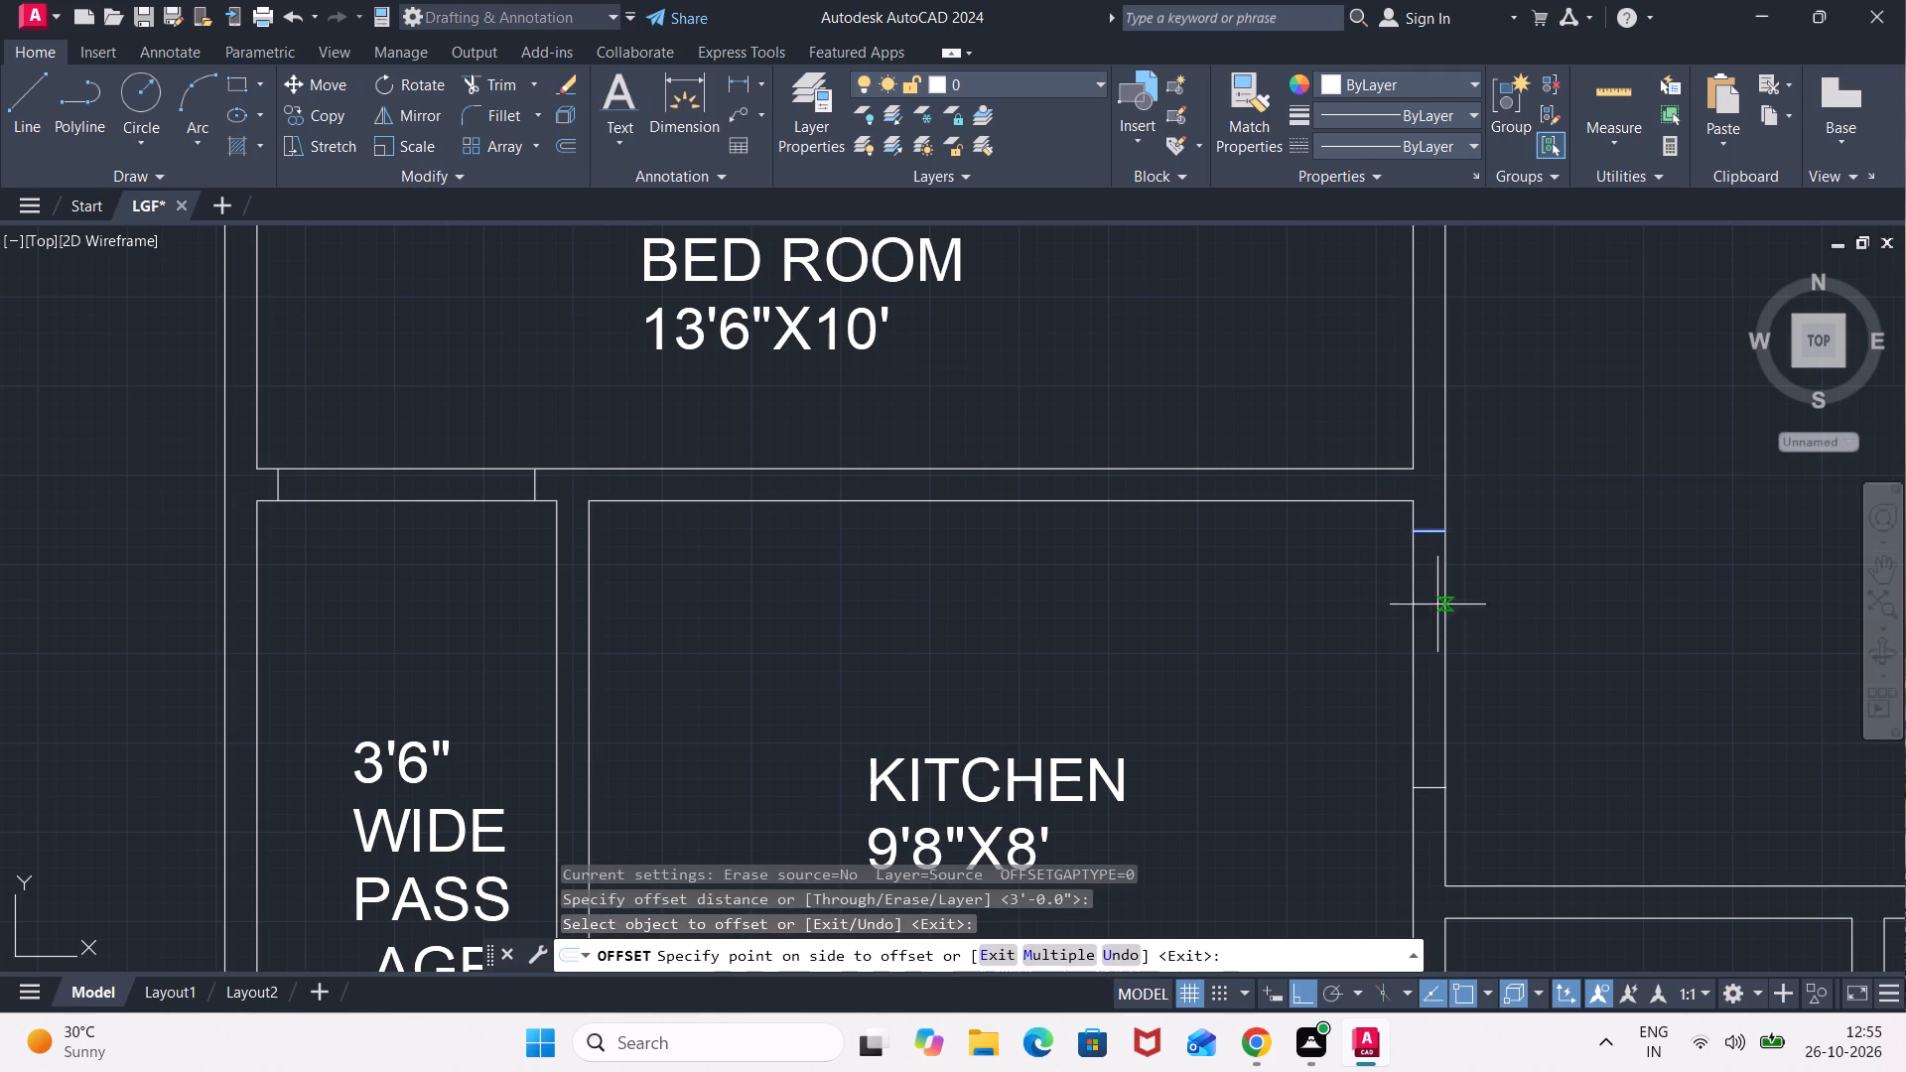
{"action": "left_click", "coordinate": [1437, 610]}
{"action": "key", "text": "space"}
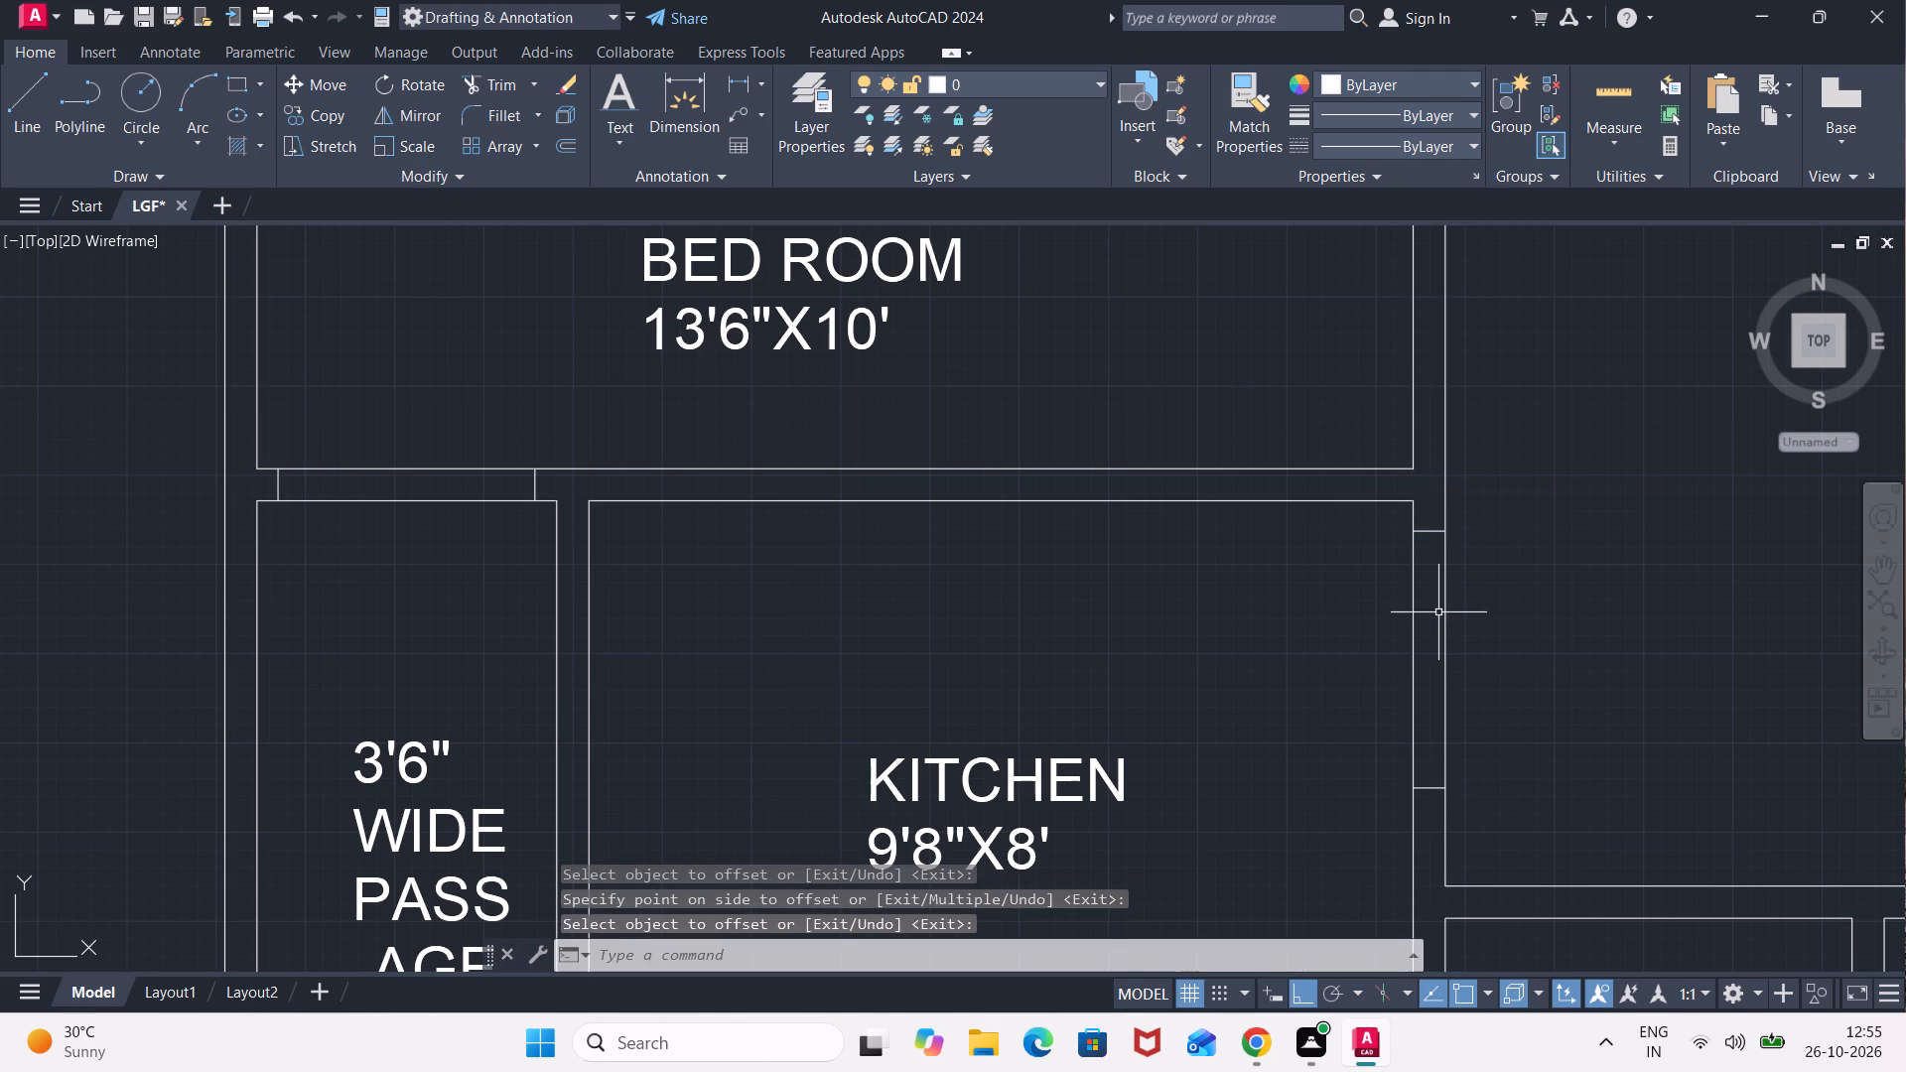
Mark a door opening between the 13'6"X10' bedroom and rear yard: draw a jamb line near the bedroom's lower corner and offset it 3' upward.
{"action": "key", "text": "l"}
{"action": "key", "text": "Return"}
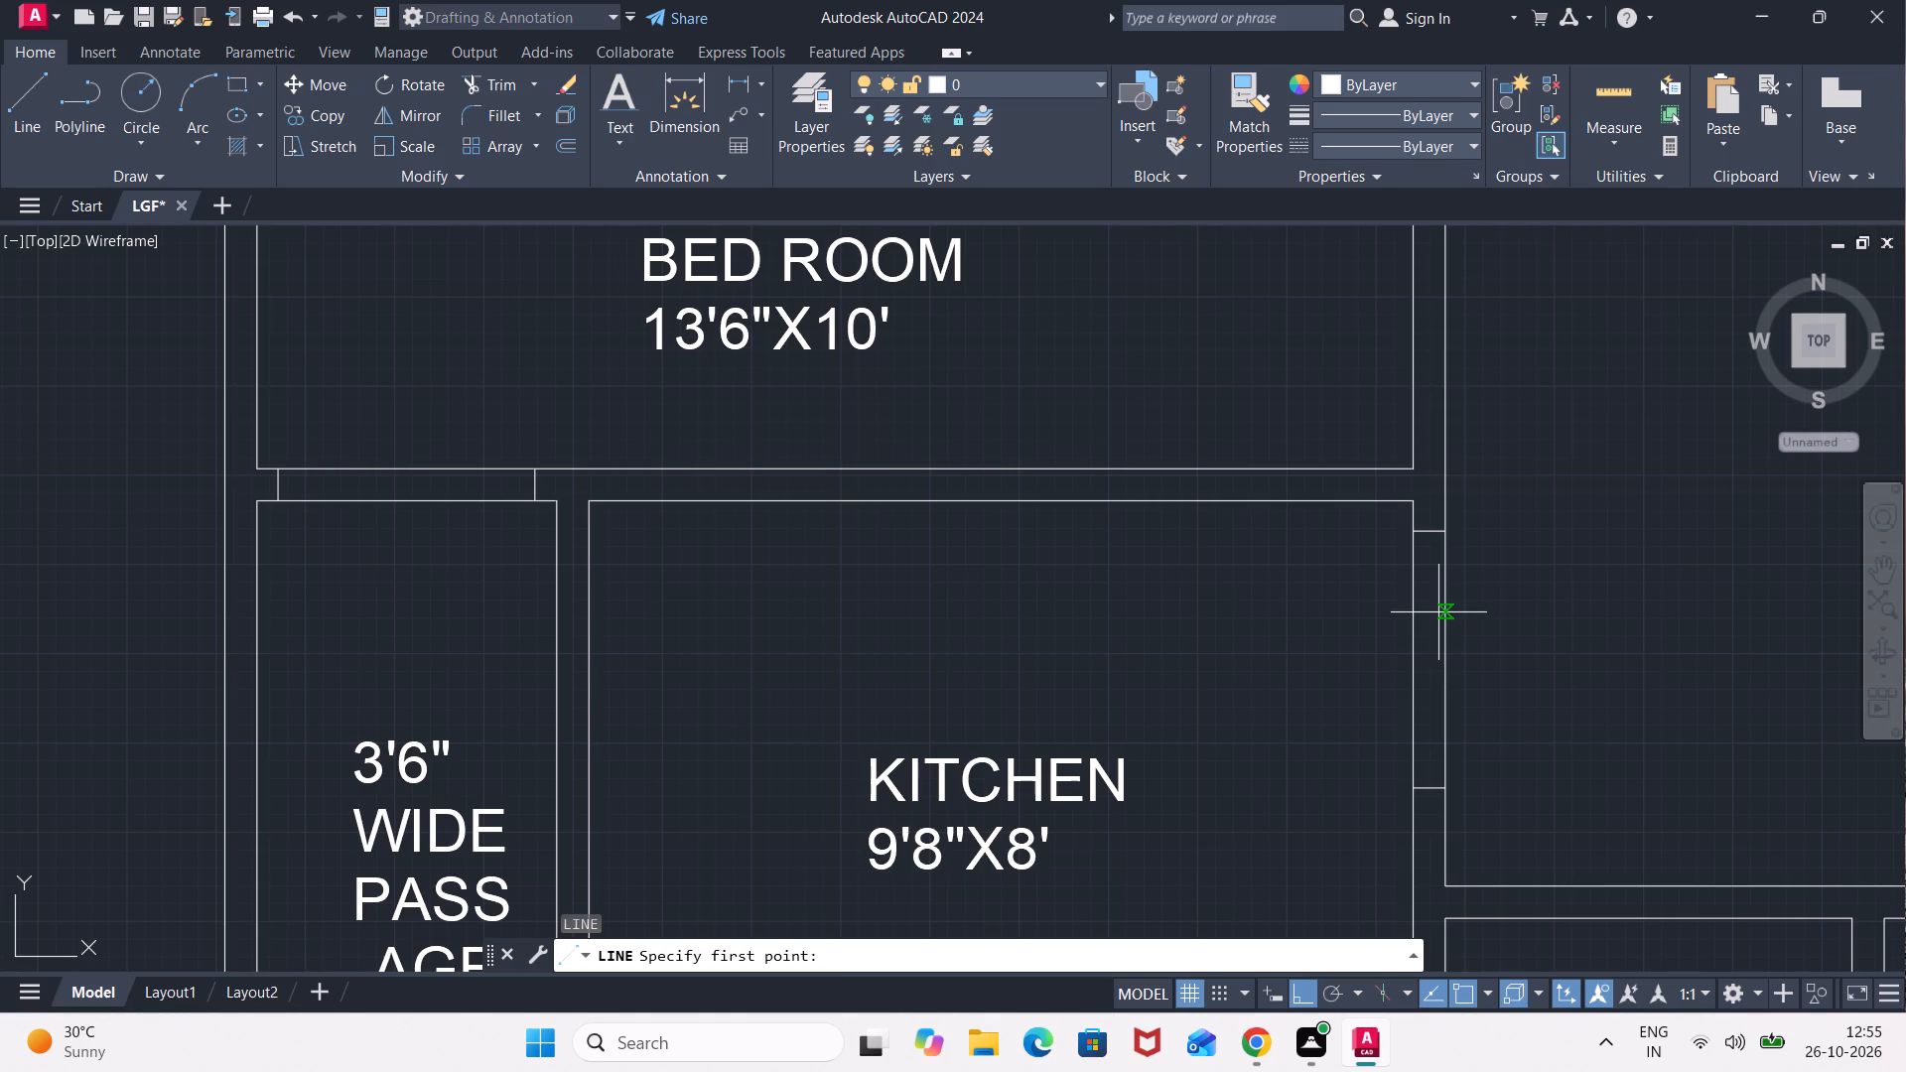
{"action": "left_click", "coordinate": [1449, 433]}
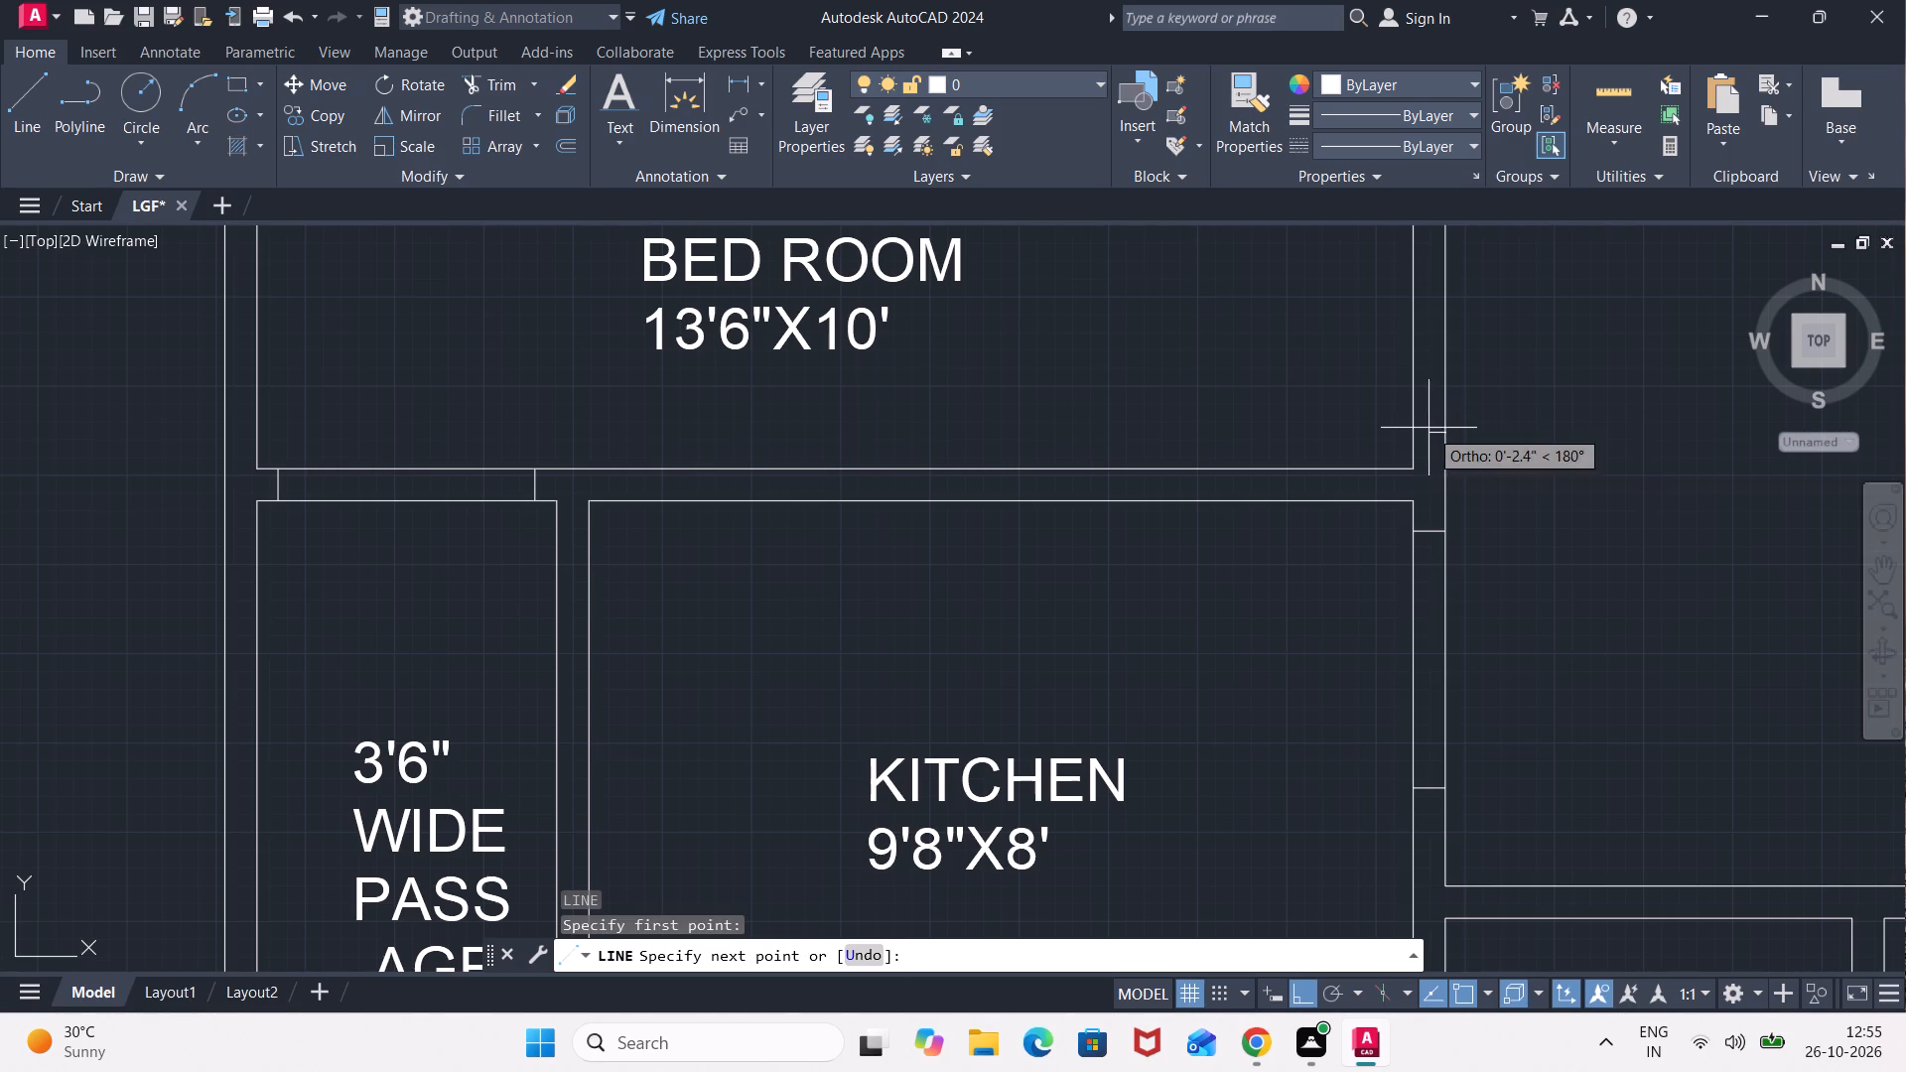
{"action": "left_click", "coordinate": [1420, 429]}
{"action": "key", "text": "Escape"}
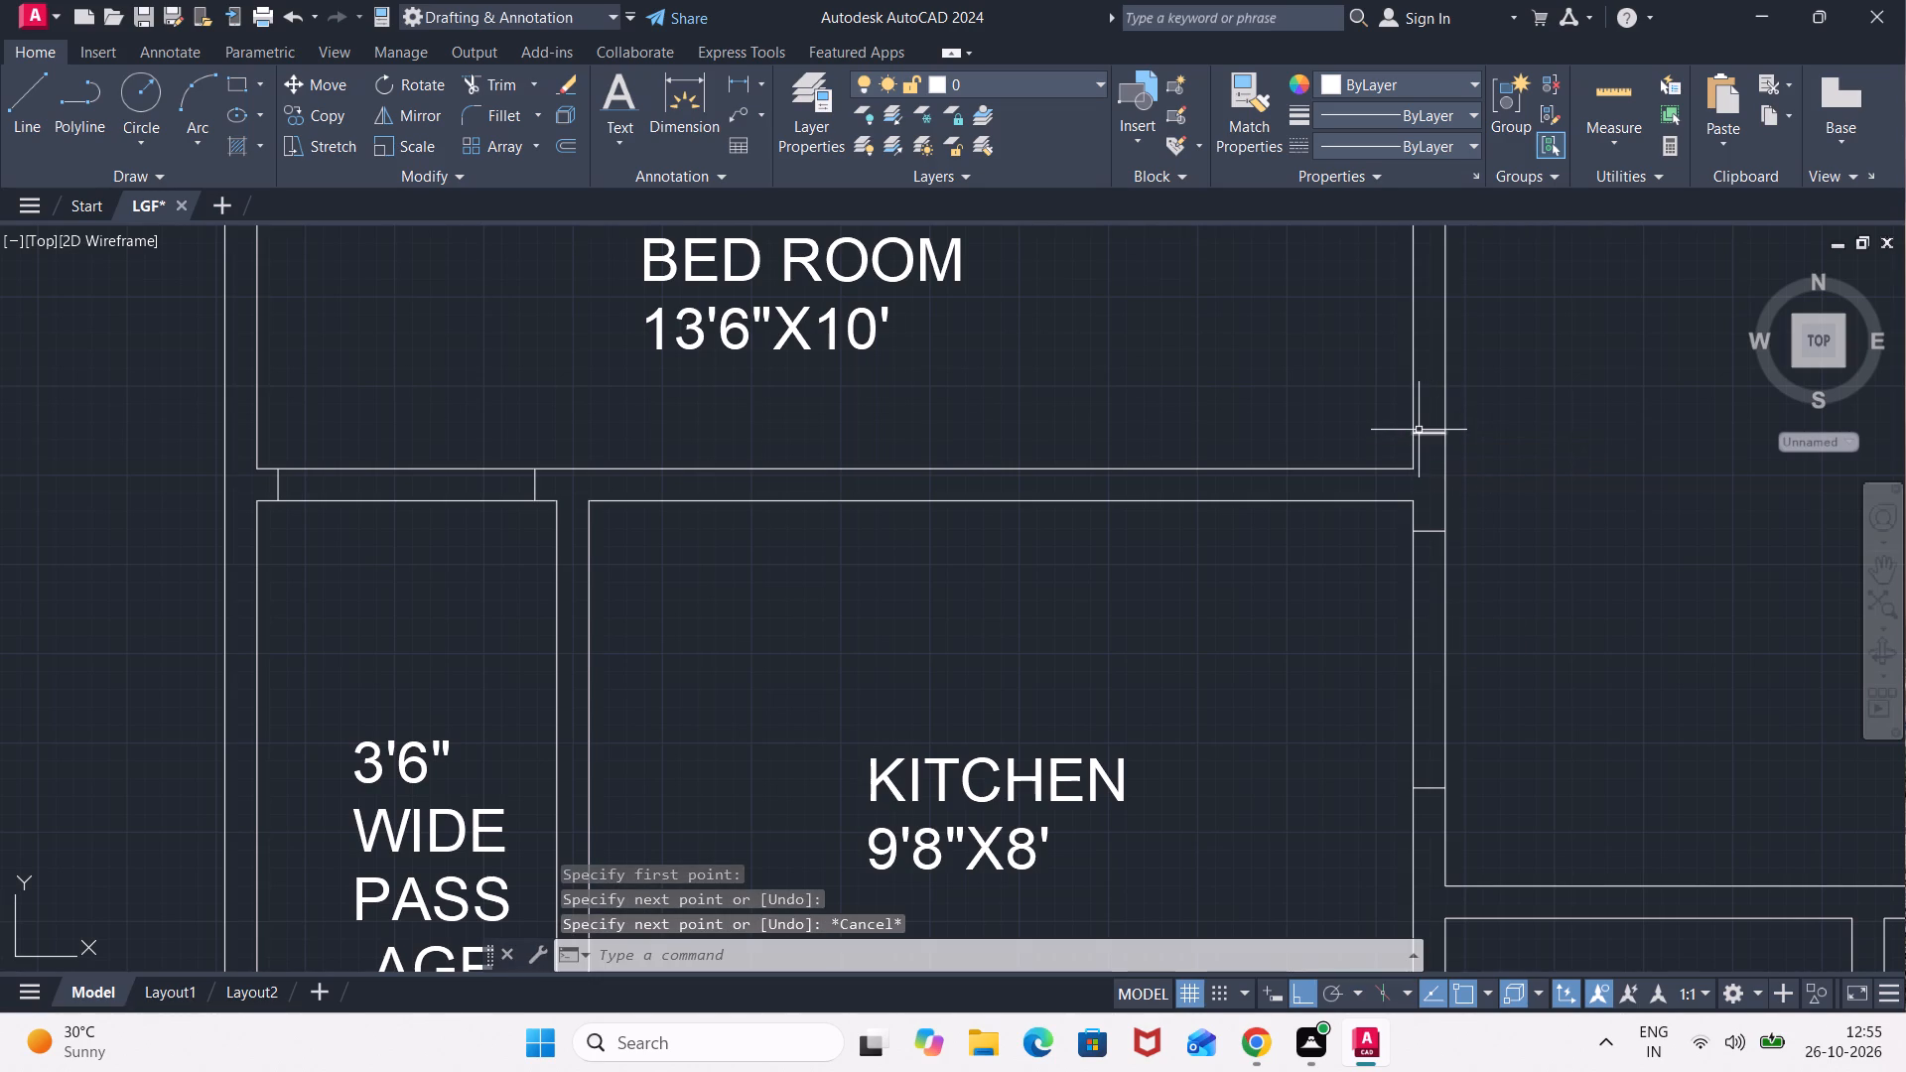
{"action": "key", "text": "o"}
{"action": "key", "text": "Return"}
{"action": "key", "text": "Return"}
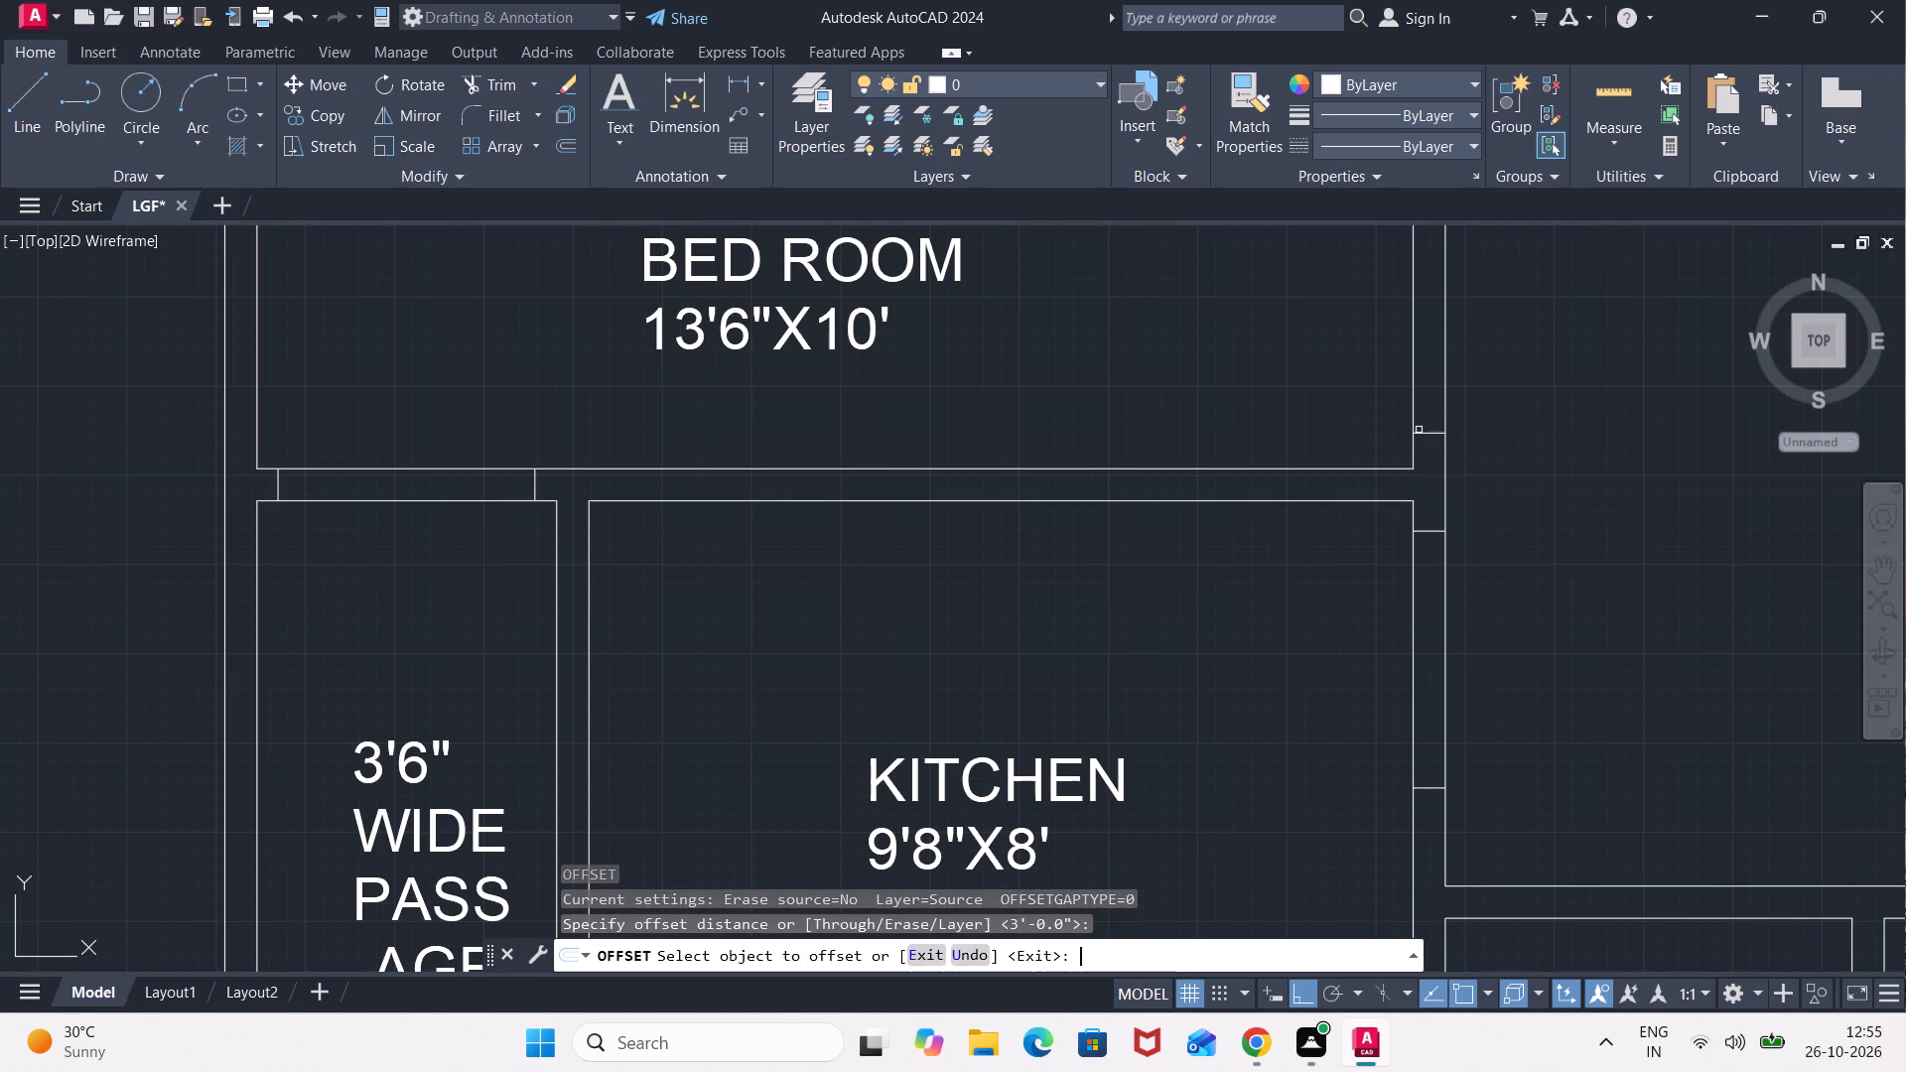
{"action": "left_click", "coordinate": [1423, 432]}
{"action": "middle_click_drag", "start_coordinate": [1450, 327], "coordinate": [1454, 587]}
{"action": "left_click", "coordinate": [1437, 537]}
Mark a door opening between the rear yard and 13'X11' bedroom: draw a jamb line near the bedroom partition and offset it 3' toward the kitchen.
{"action": "scroll", "coordinate": [1495, 551], "scroll_direction": "down", "scroll_amount": 3}
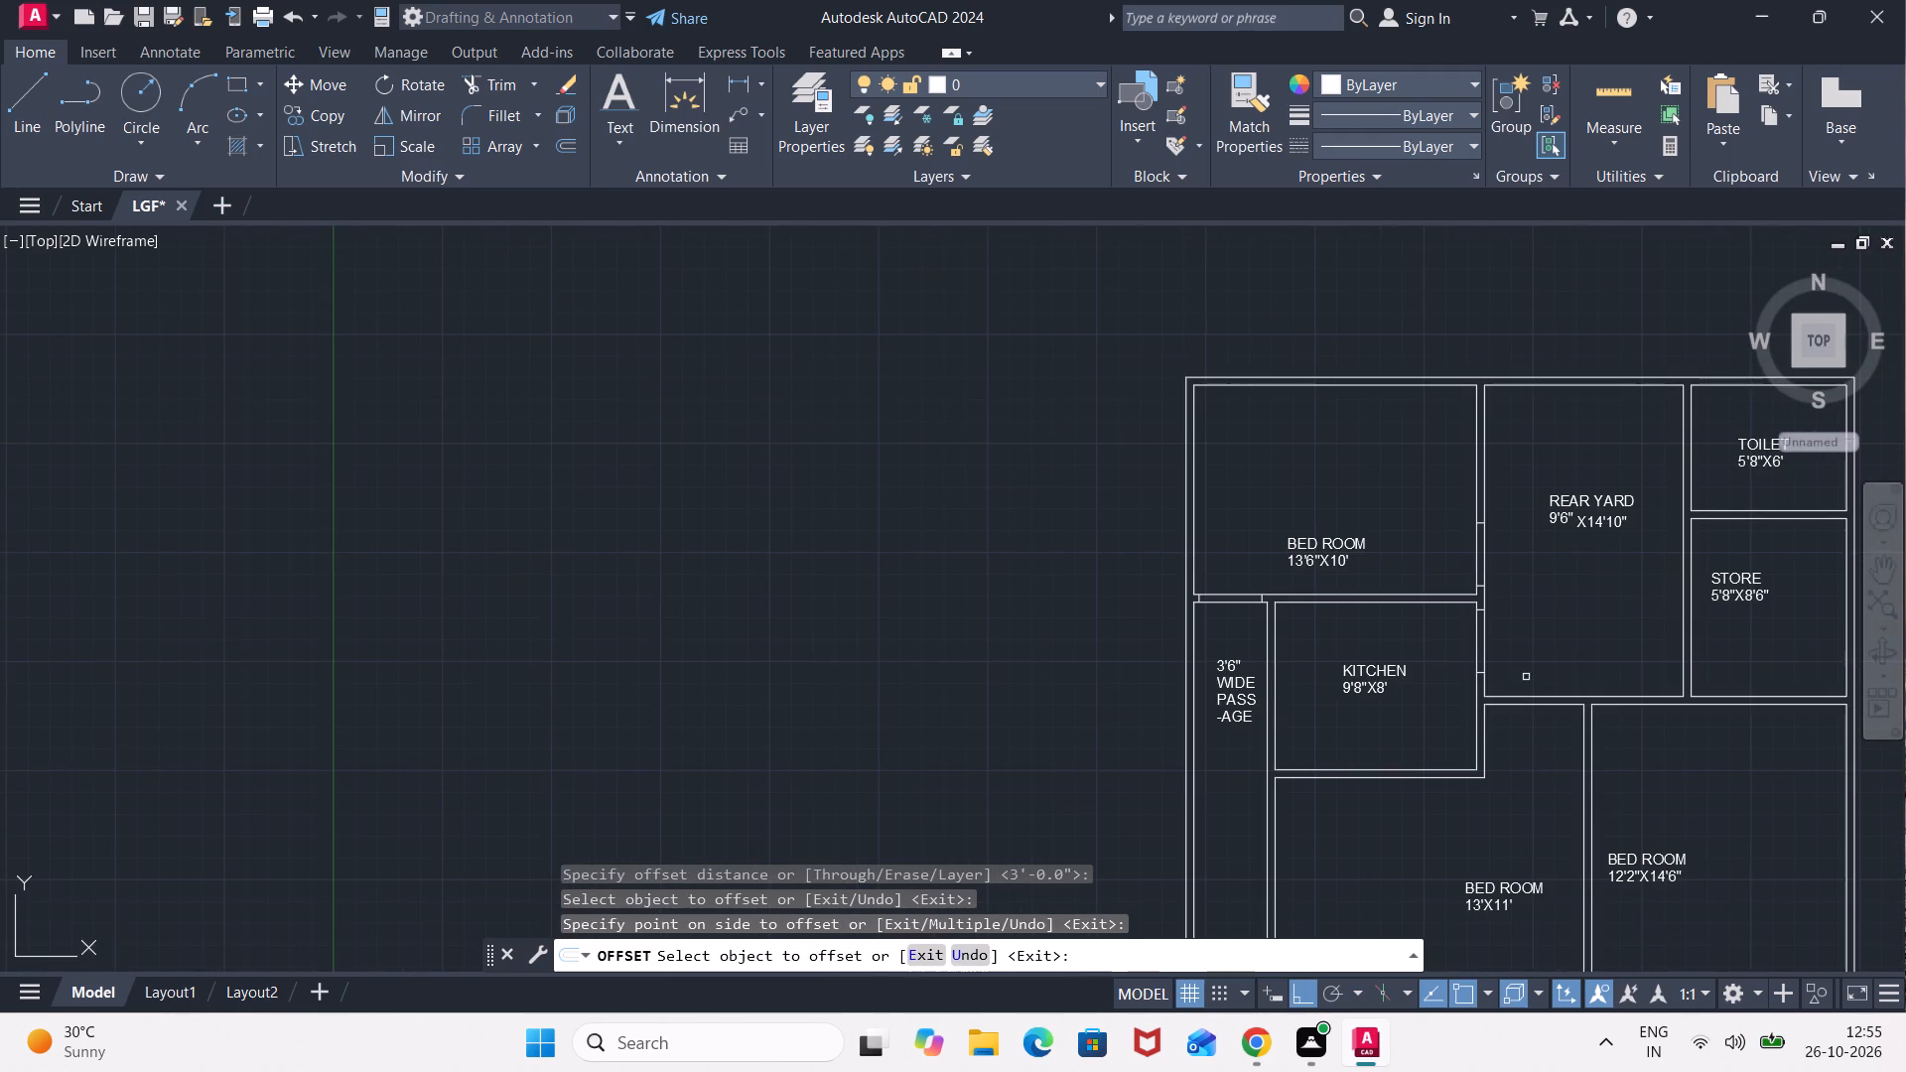
{"action": "middle_click_drag", "start_coordinate": [1533, 685], "coordinate": [1269, 483]}
{"action": "scroll", "coordinate": [1282, 511], "scroll_direction": "up", "scroll_amount": 2}
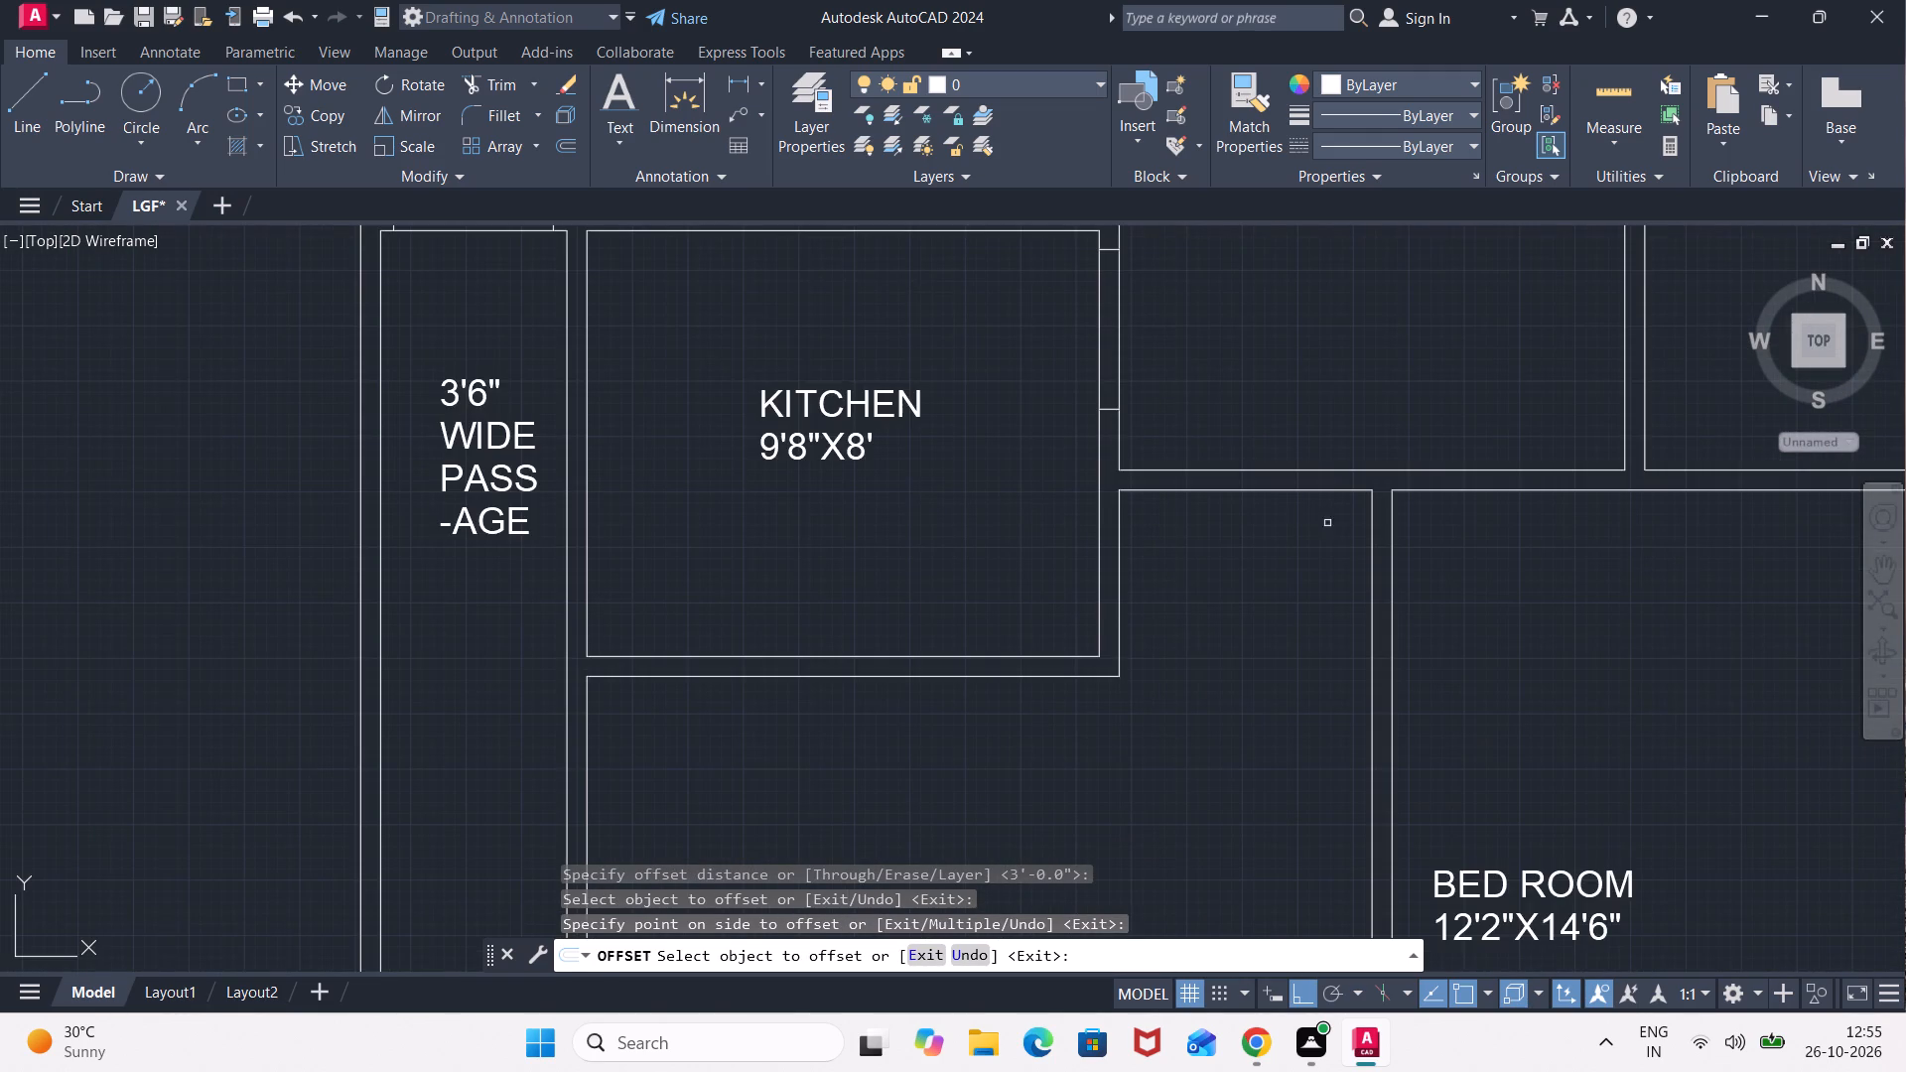
{"action": "key", "text": "l"}
{"action": "key", "text": "Return"}
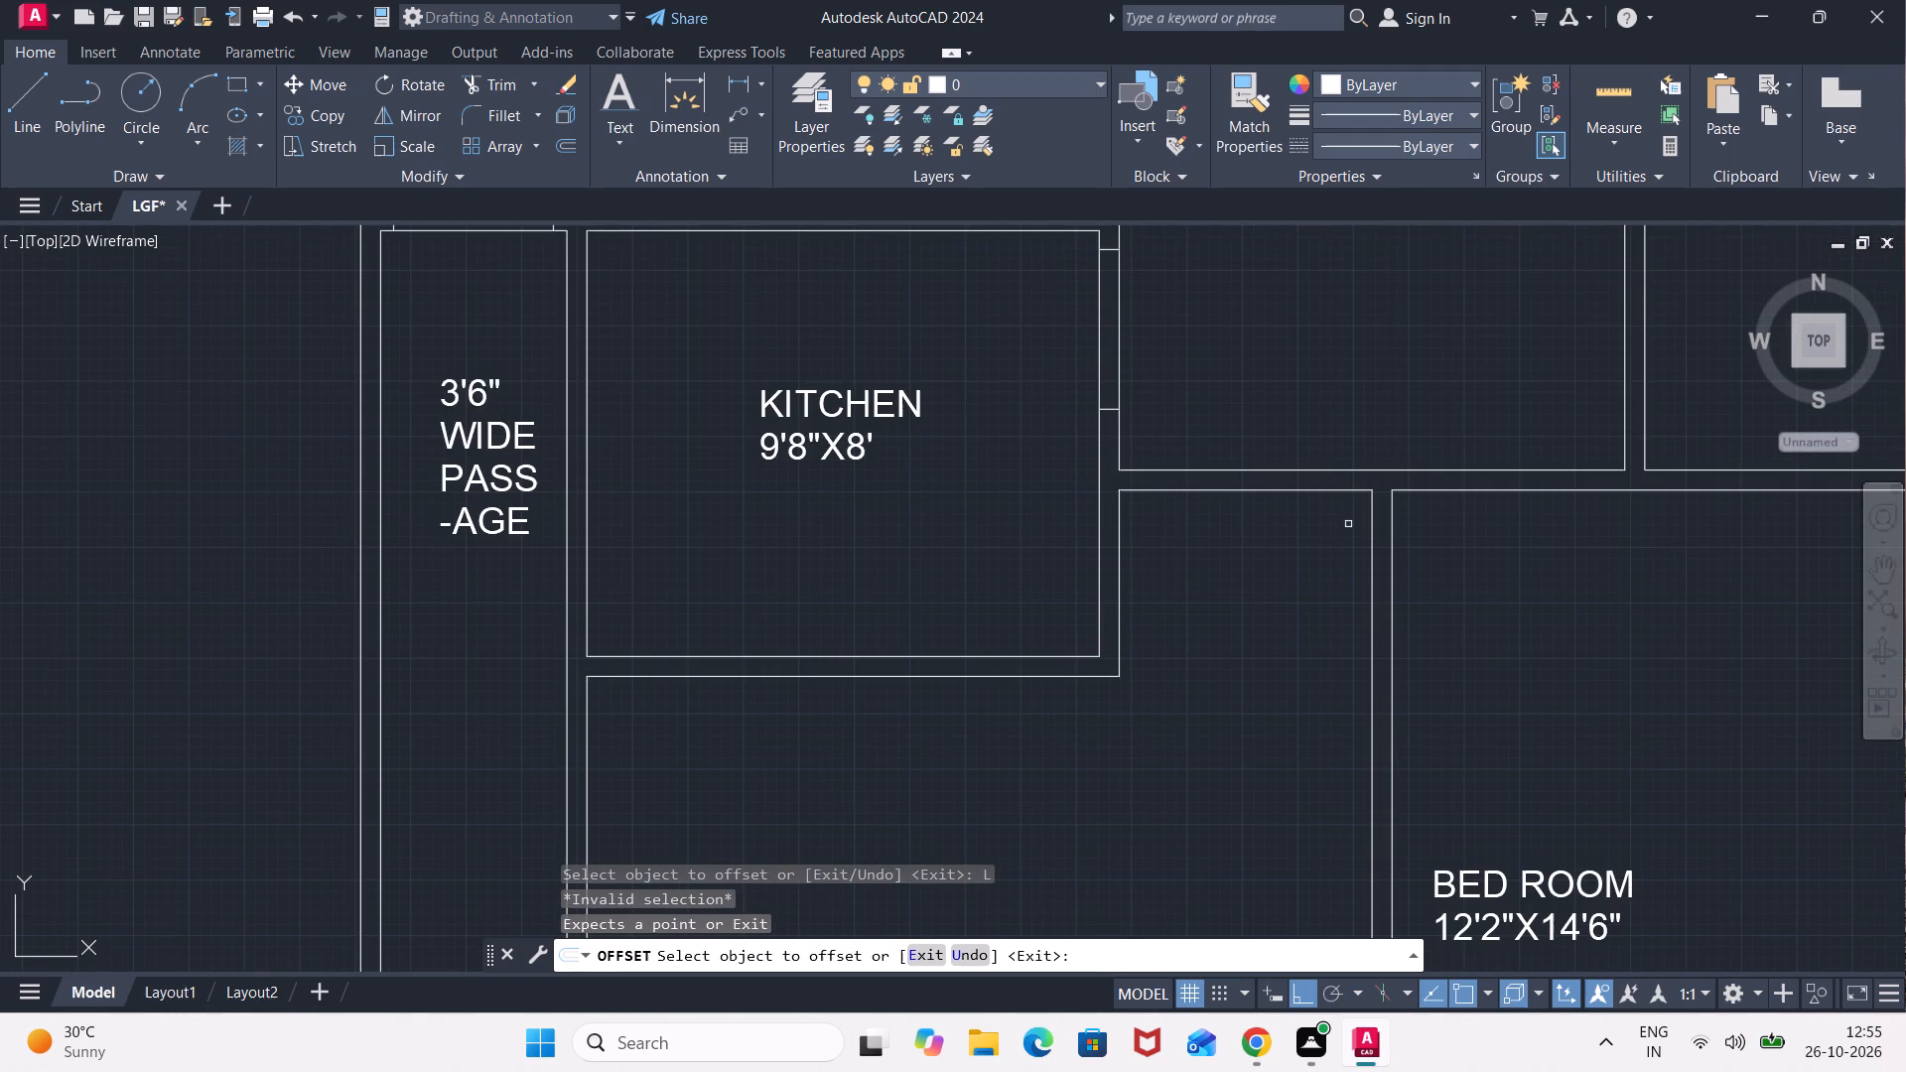
{"action": "scroll", "coordinate": [1399, 489], "scroll_direction": "up", "scroll_amount": 2}
{"action": "key", "text": "Escape"}
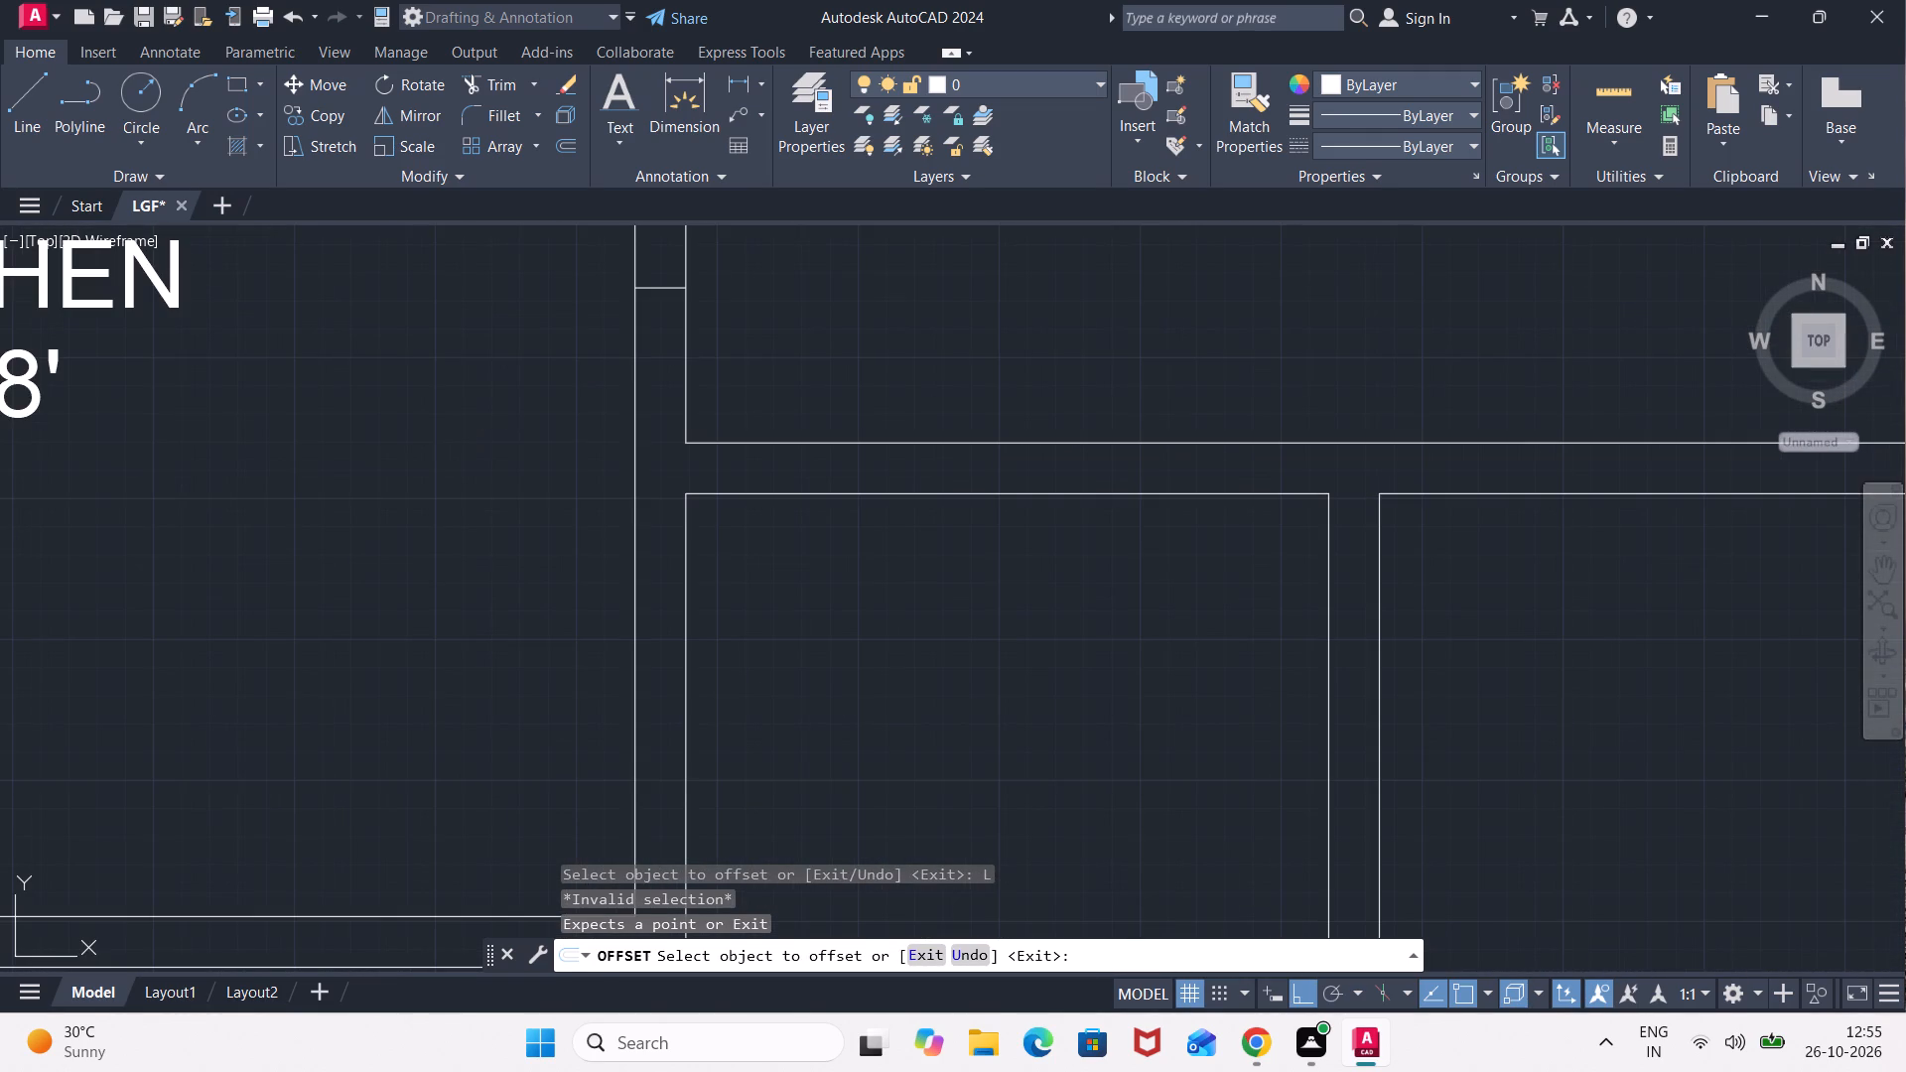
{"action": "key", "text": "l"}
{"action": "key", "text": "Return"}
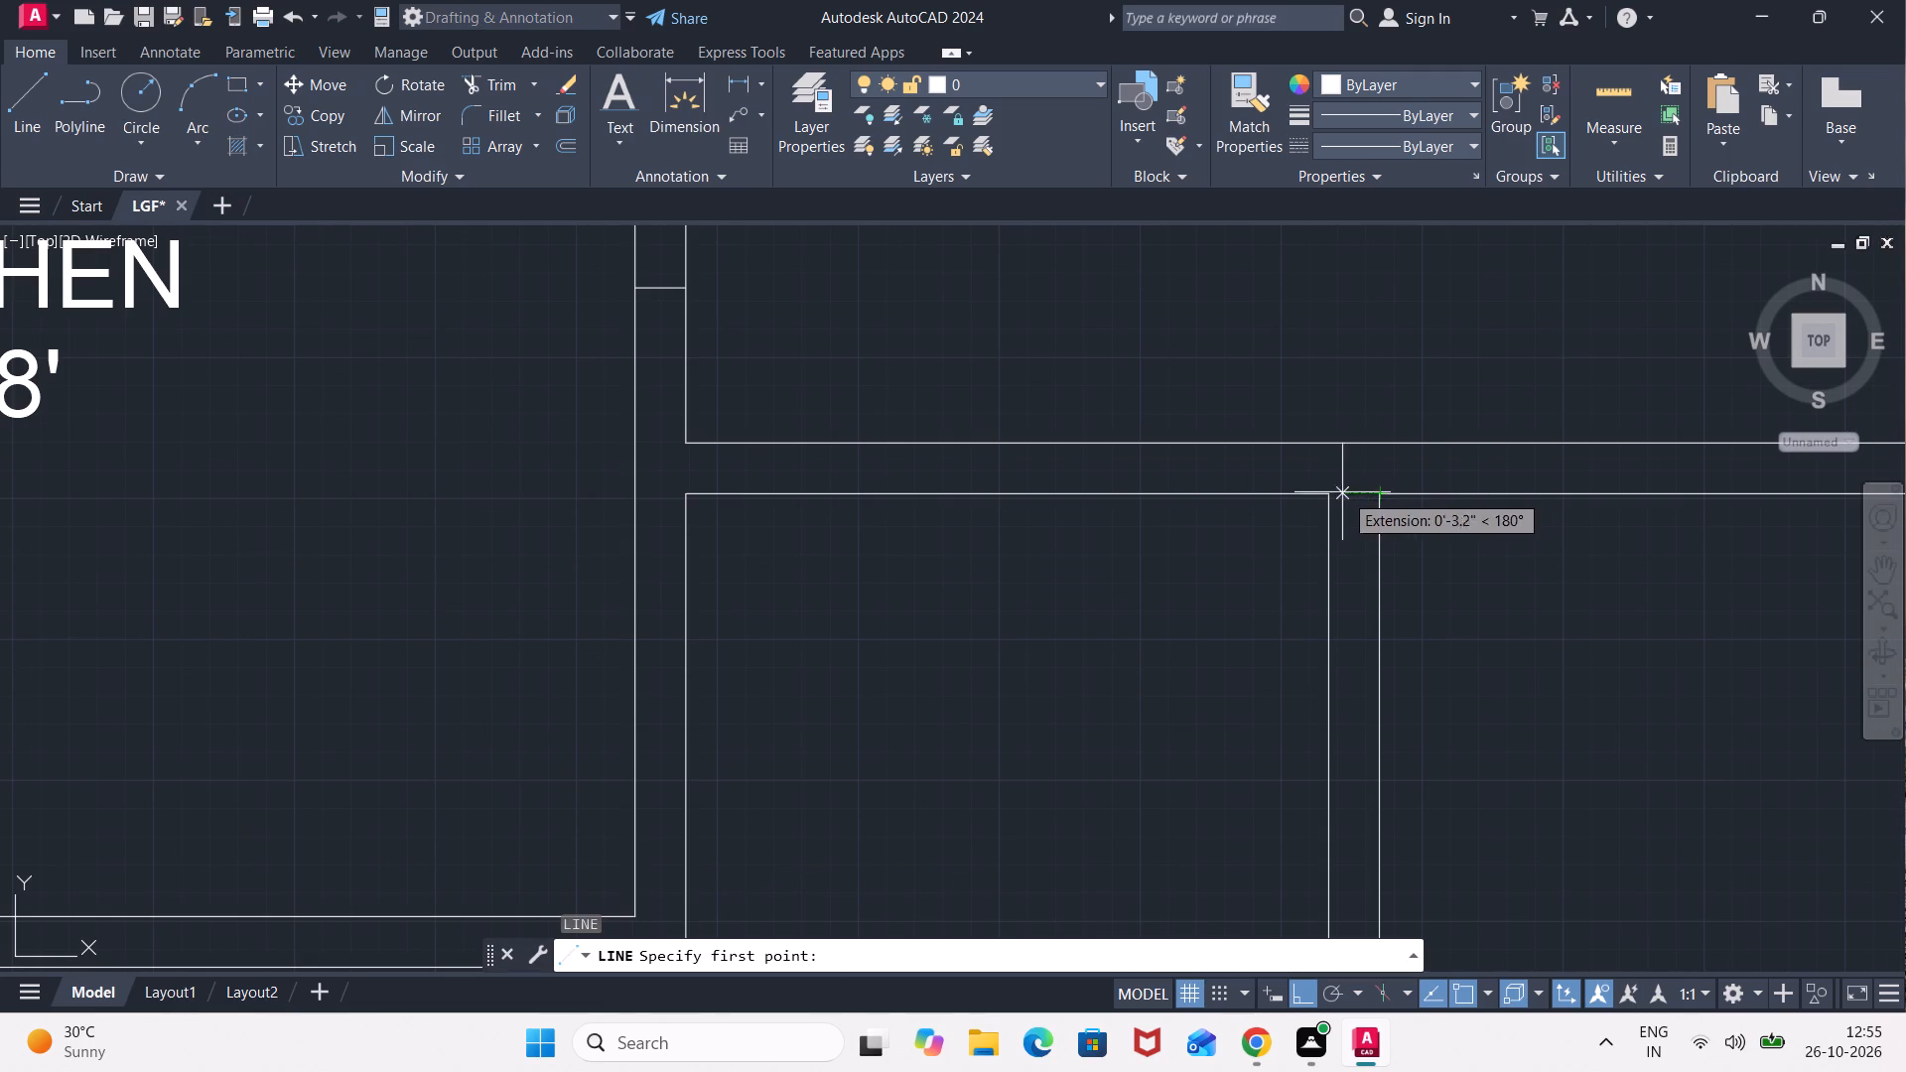
{"action": "left_click", "coordinate": [1309, 495]}
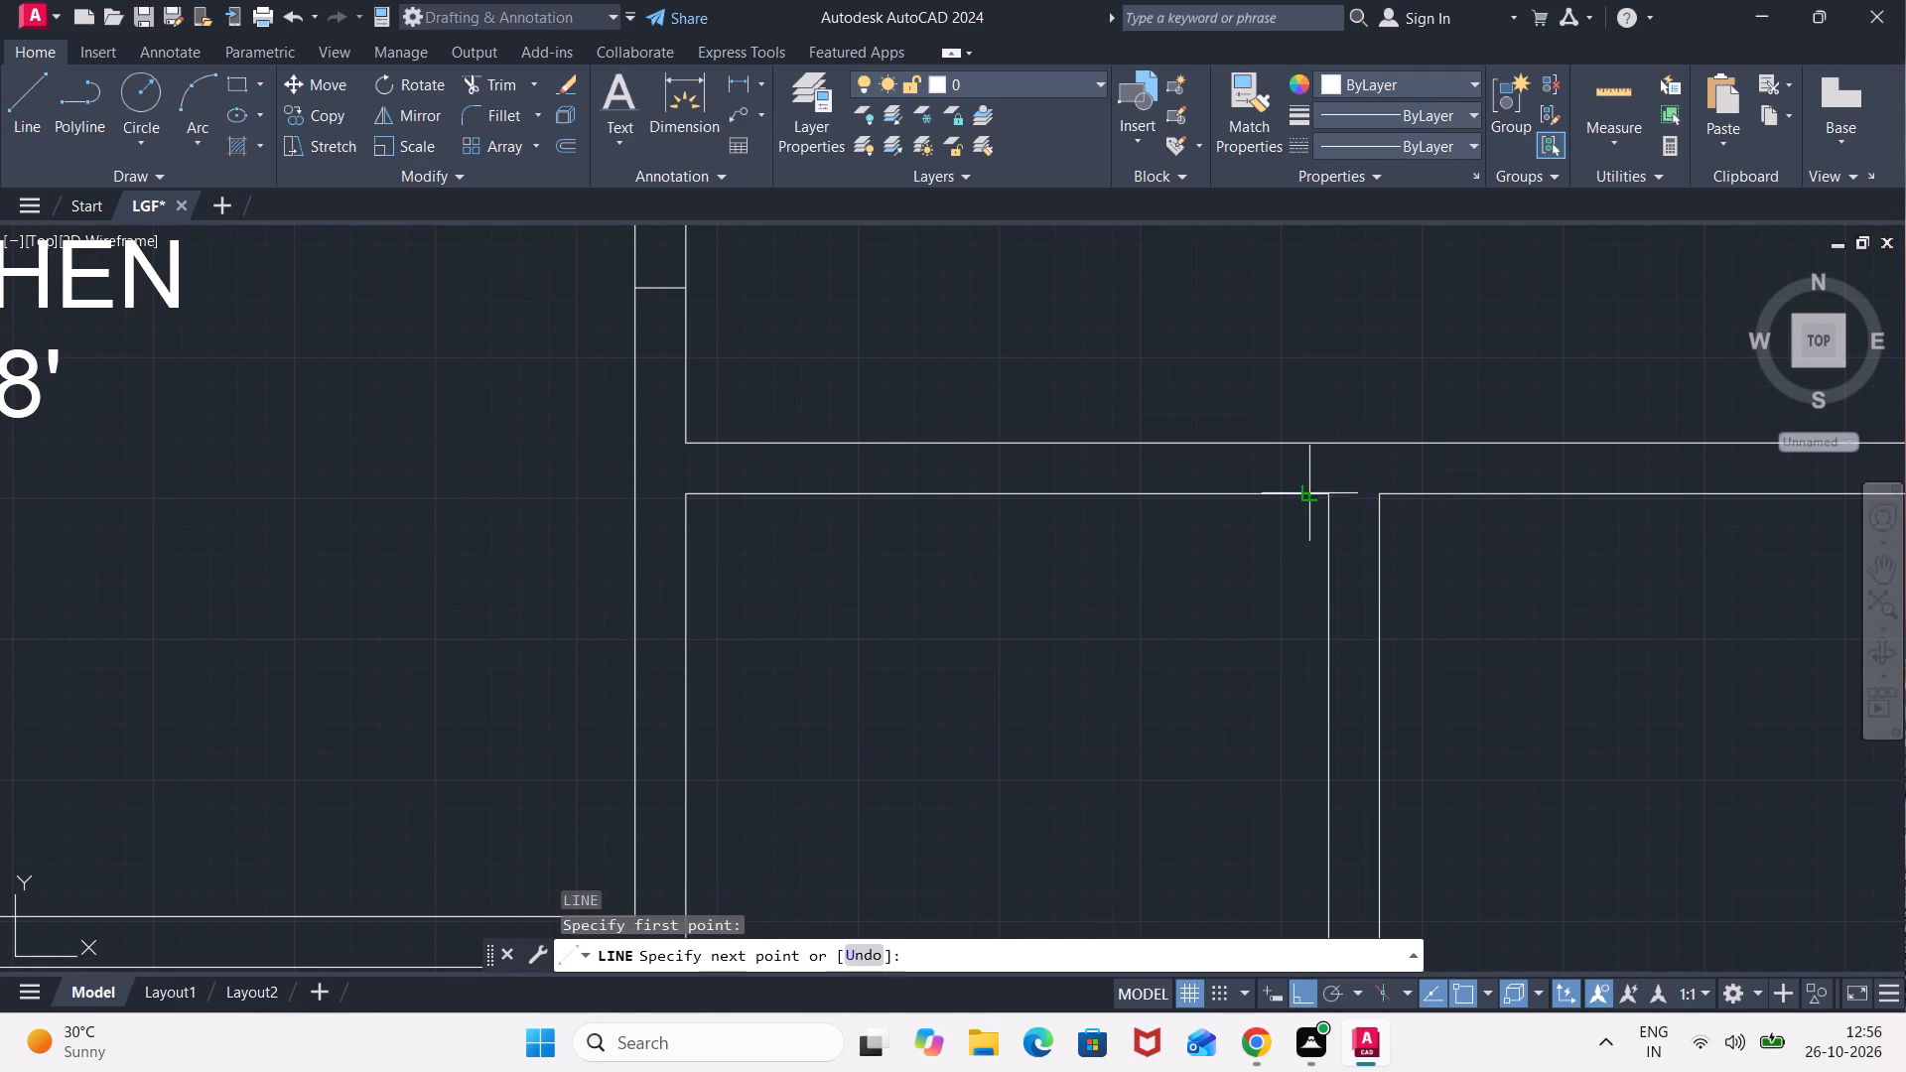
{"action": "left_click", "coordinate": [1311, 443]}
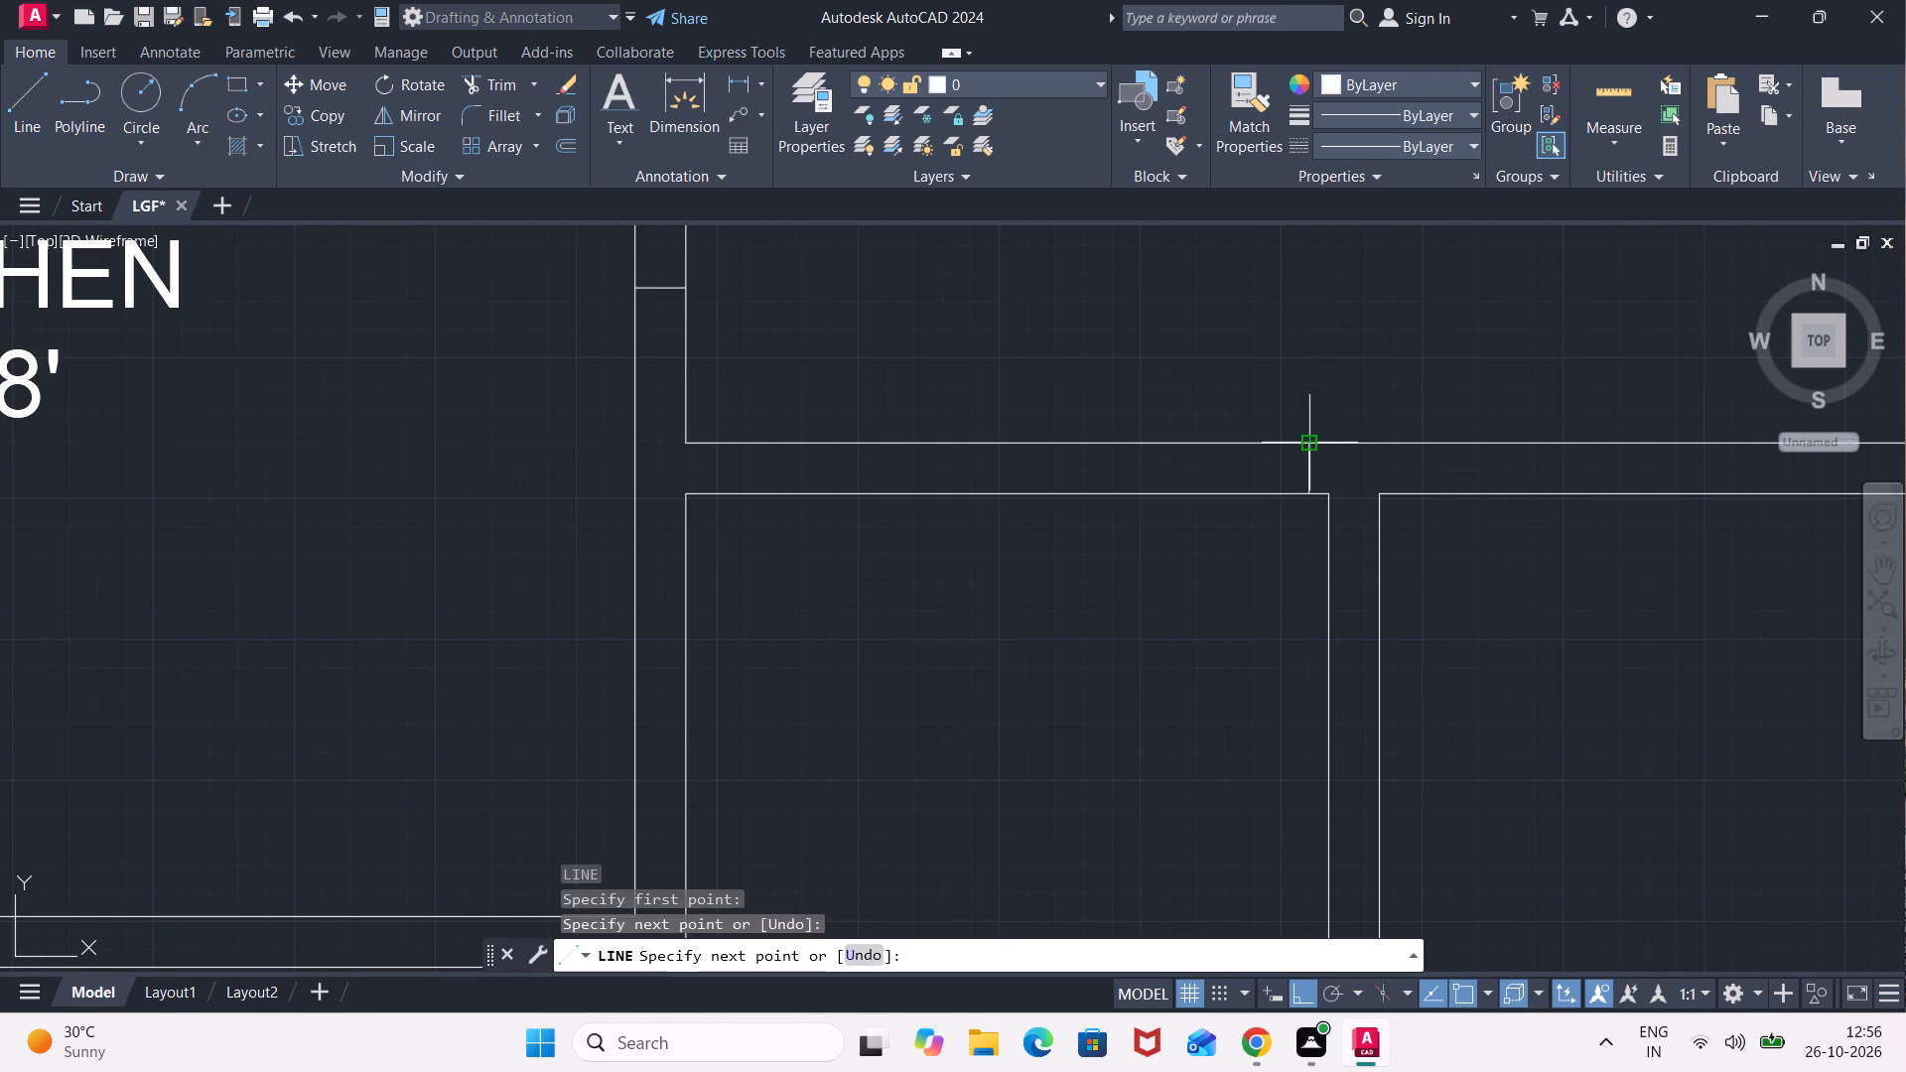
{"action": "key", "text": "Escape"}
{"action": "key", "text": "o"}
{"action": "key", "text": "Return"}
{"action": "key", "text": "Return"}
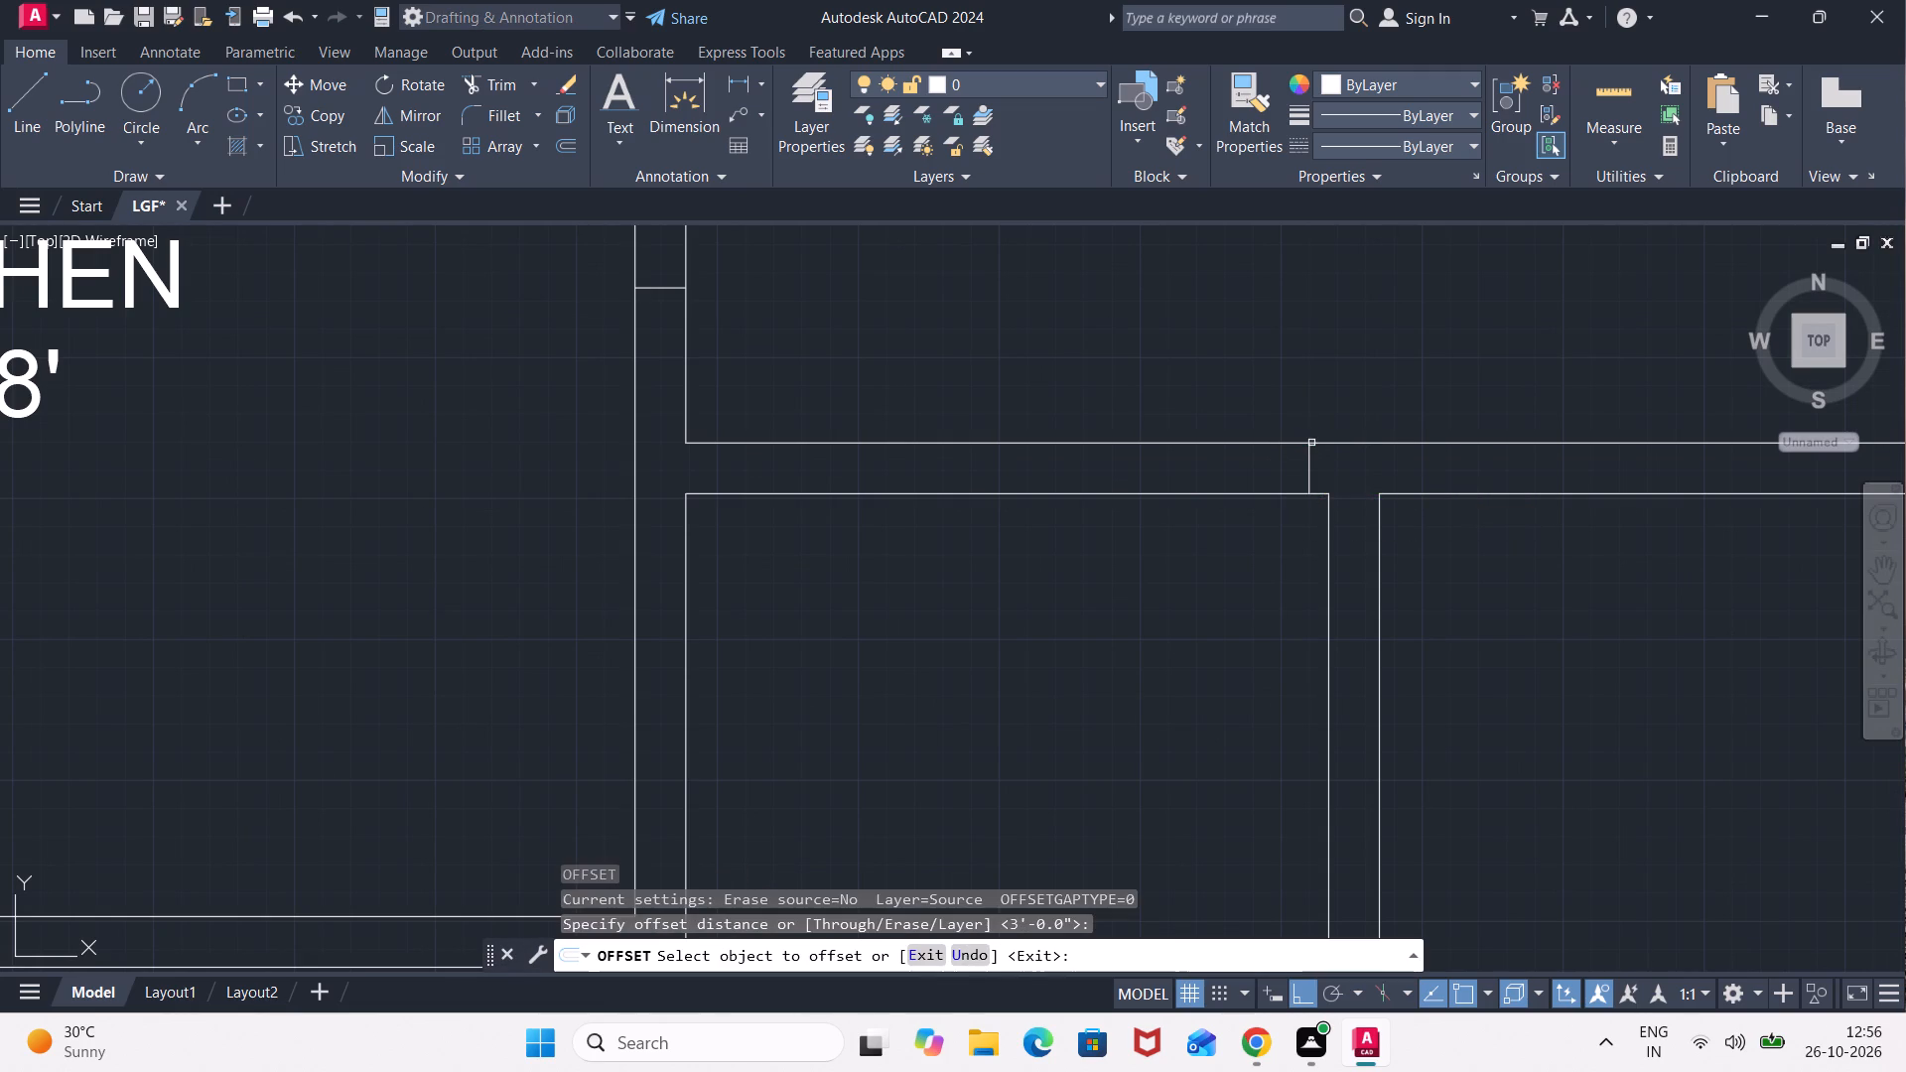
{"action": "left_click", "coordinate": [1310, 460]}
{"action": "left_click", "coordinate": [1100, 435]}
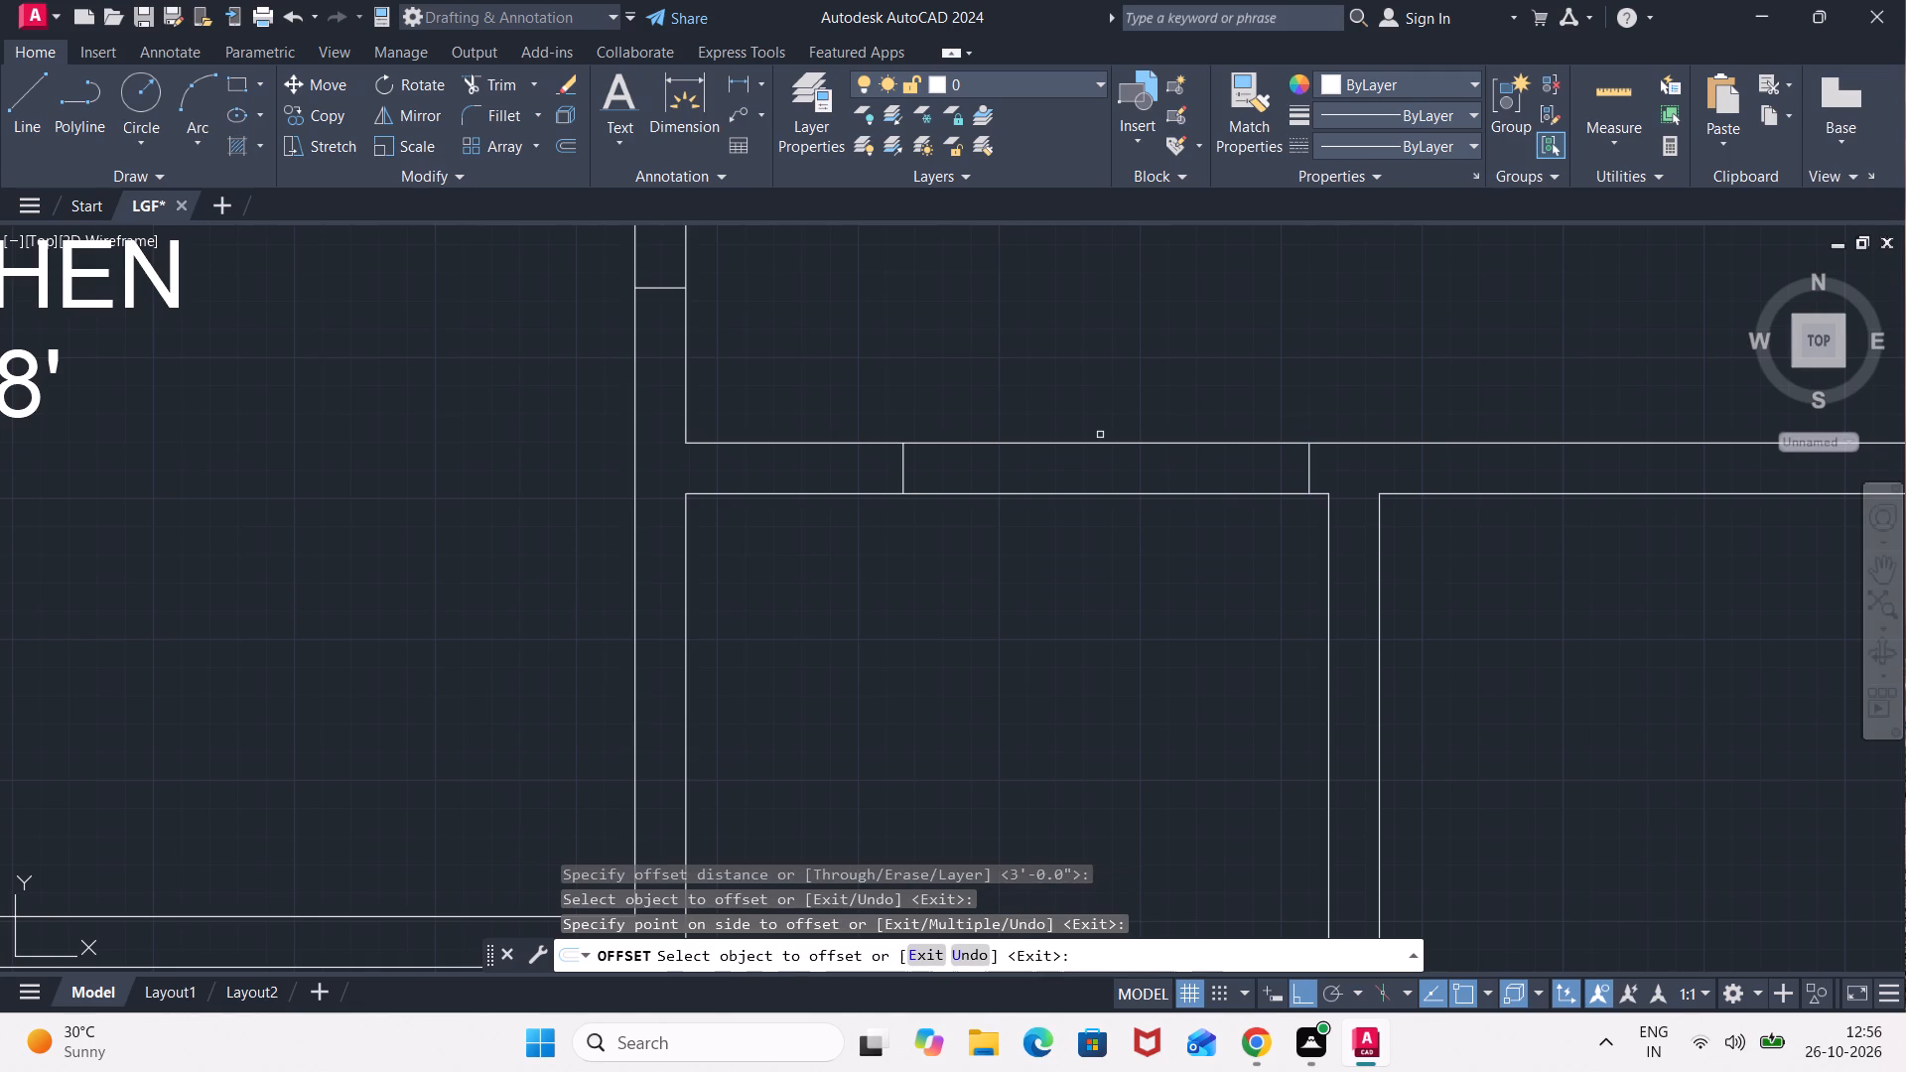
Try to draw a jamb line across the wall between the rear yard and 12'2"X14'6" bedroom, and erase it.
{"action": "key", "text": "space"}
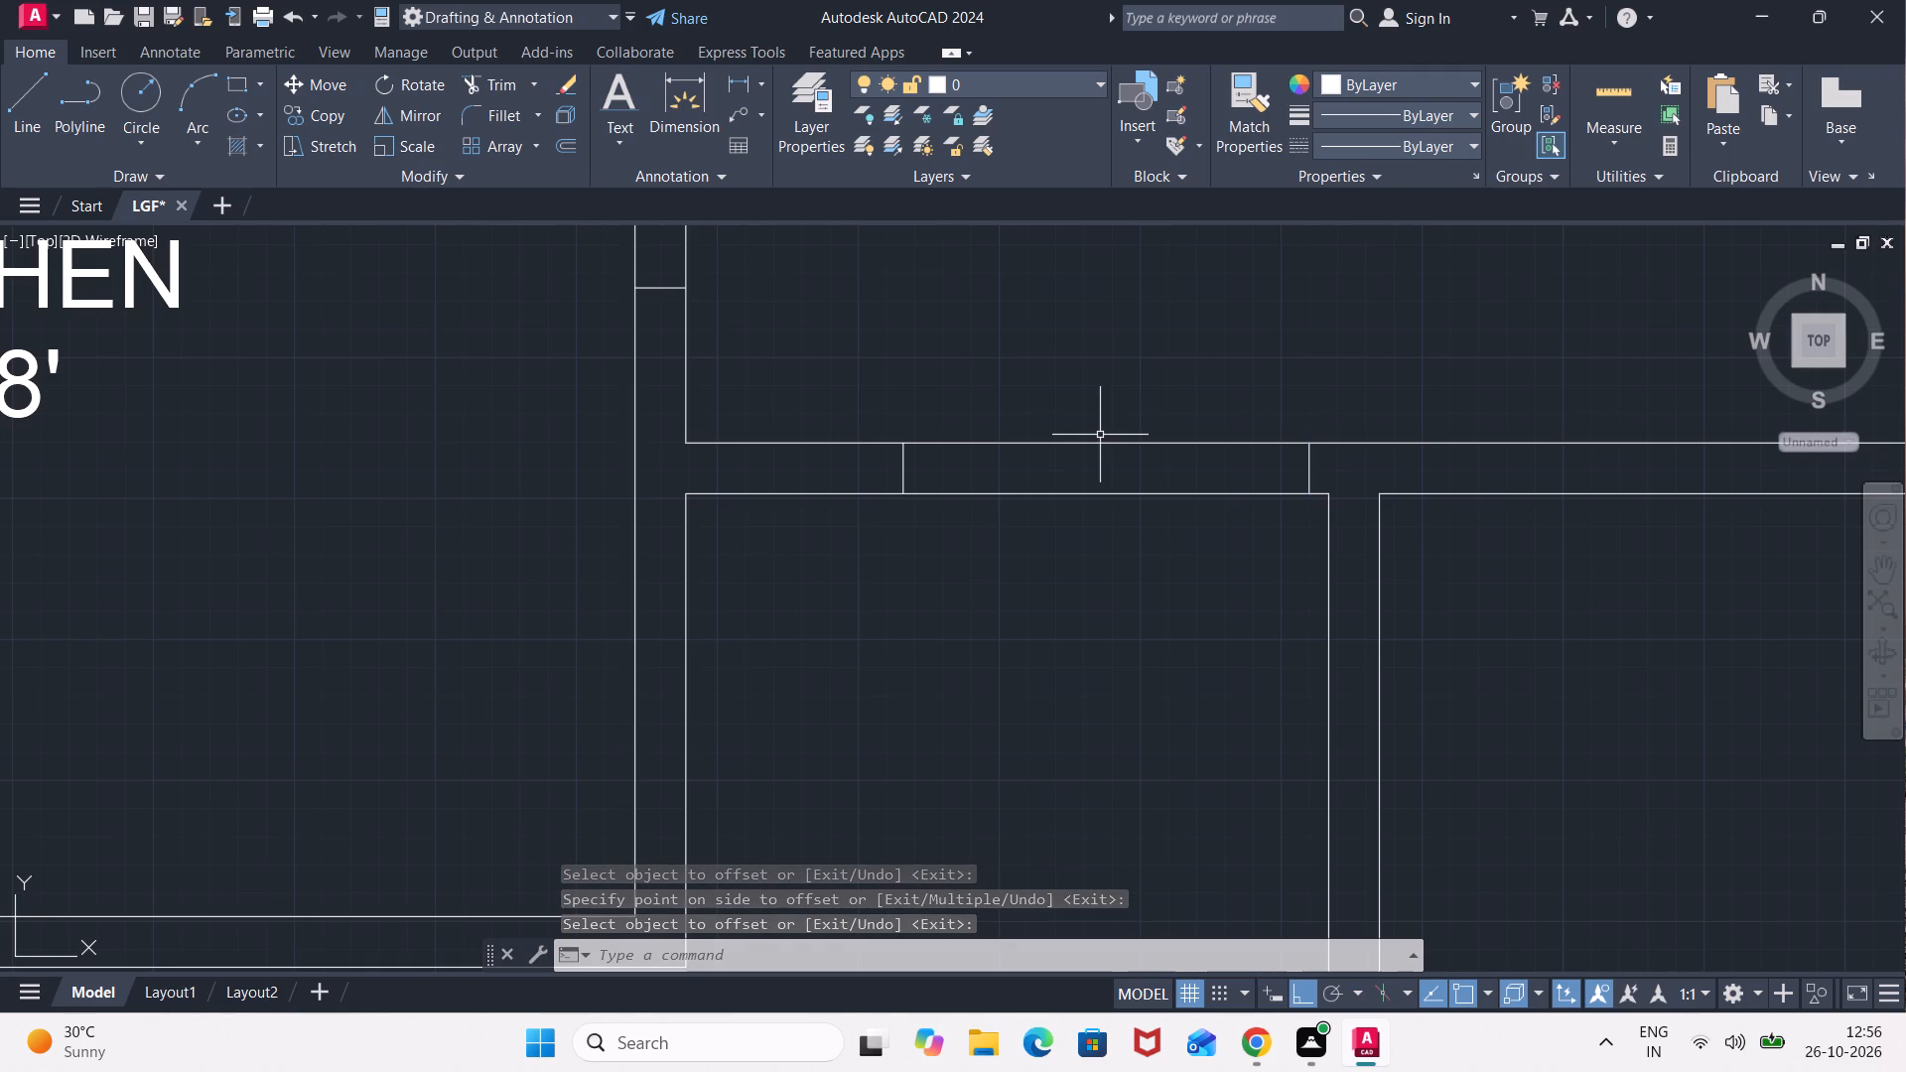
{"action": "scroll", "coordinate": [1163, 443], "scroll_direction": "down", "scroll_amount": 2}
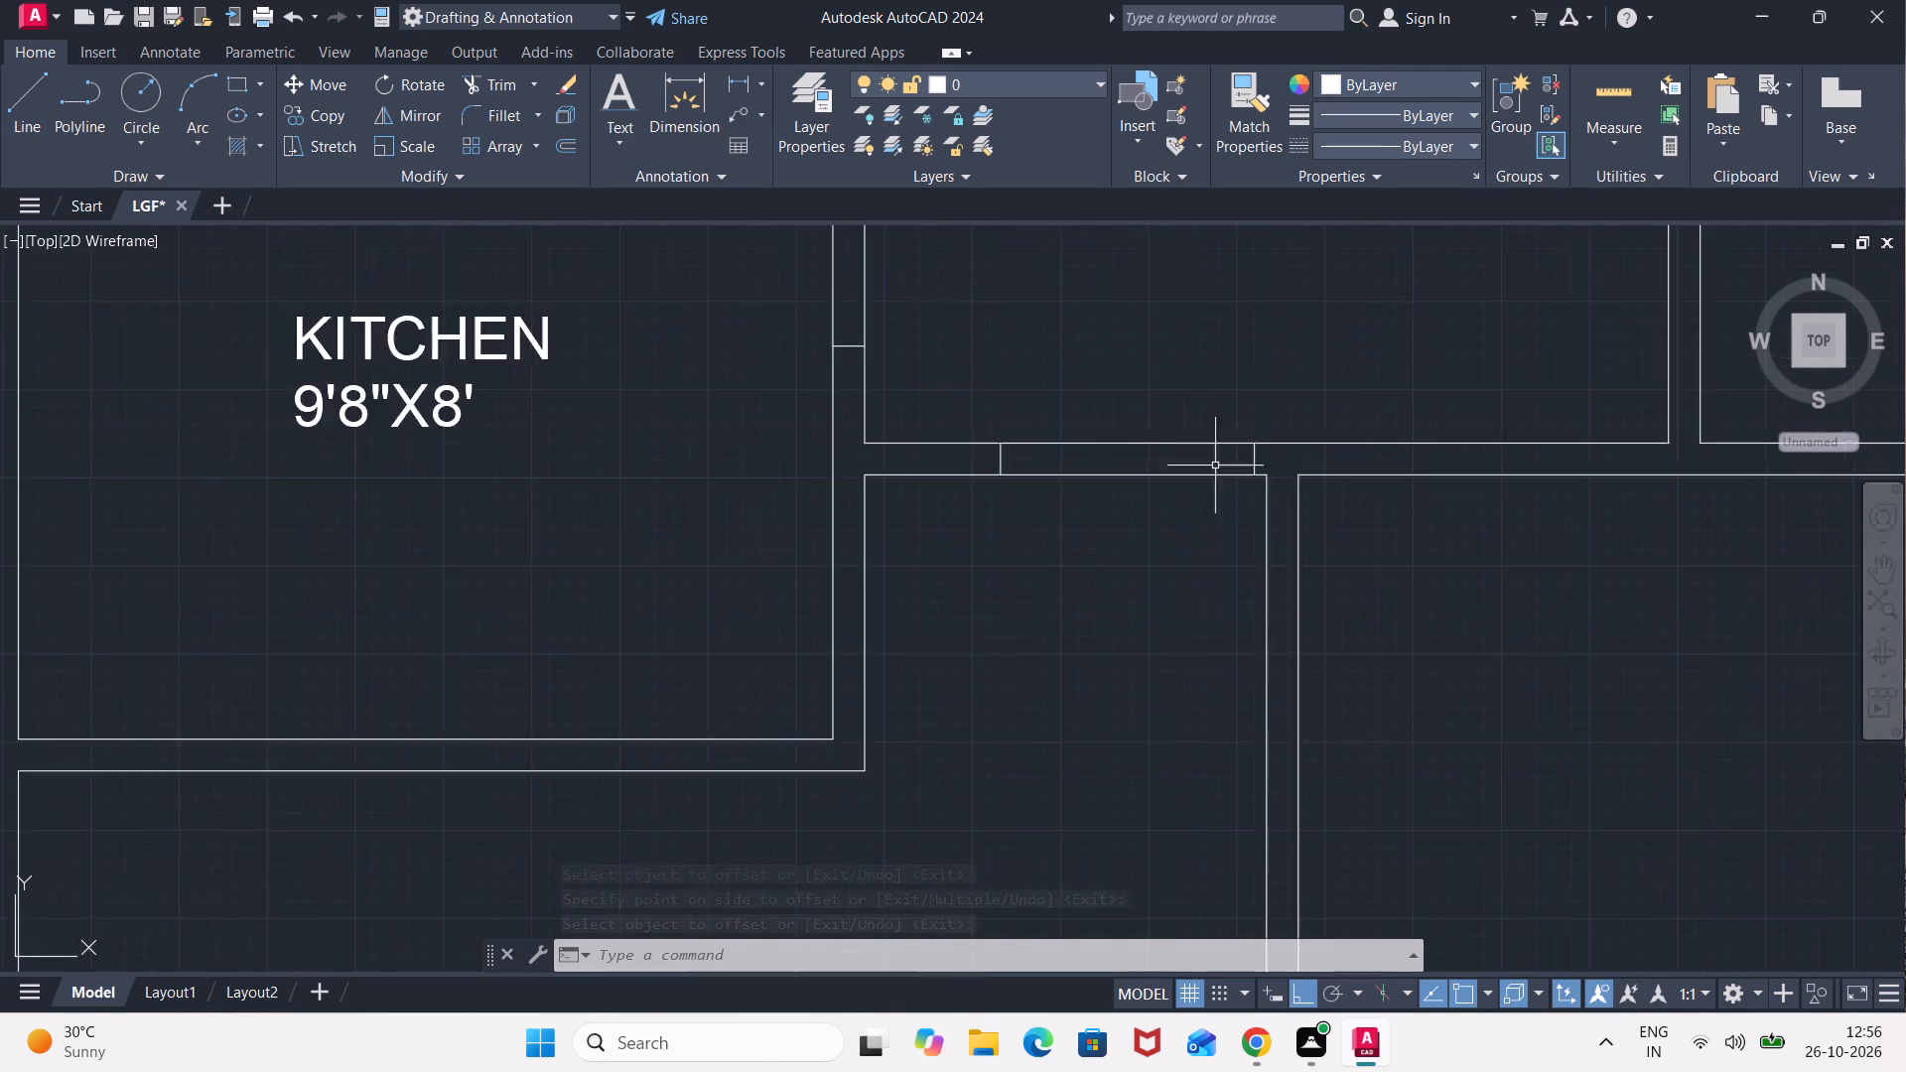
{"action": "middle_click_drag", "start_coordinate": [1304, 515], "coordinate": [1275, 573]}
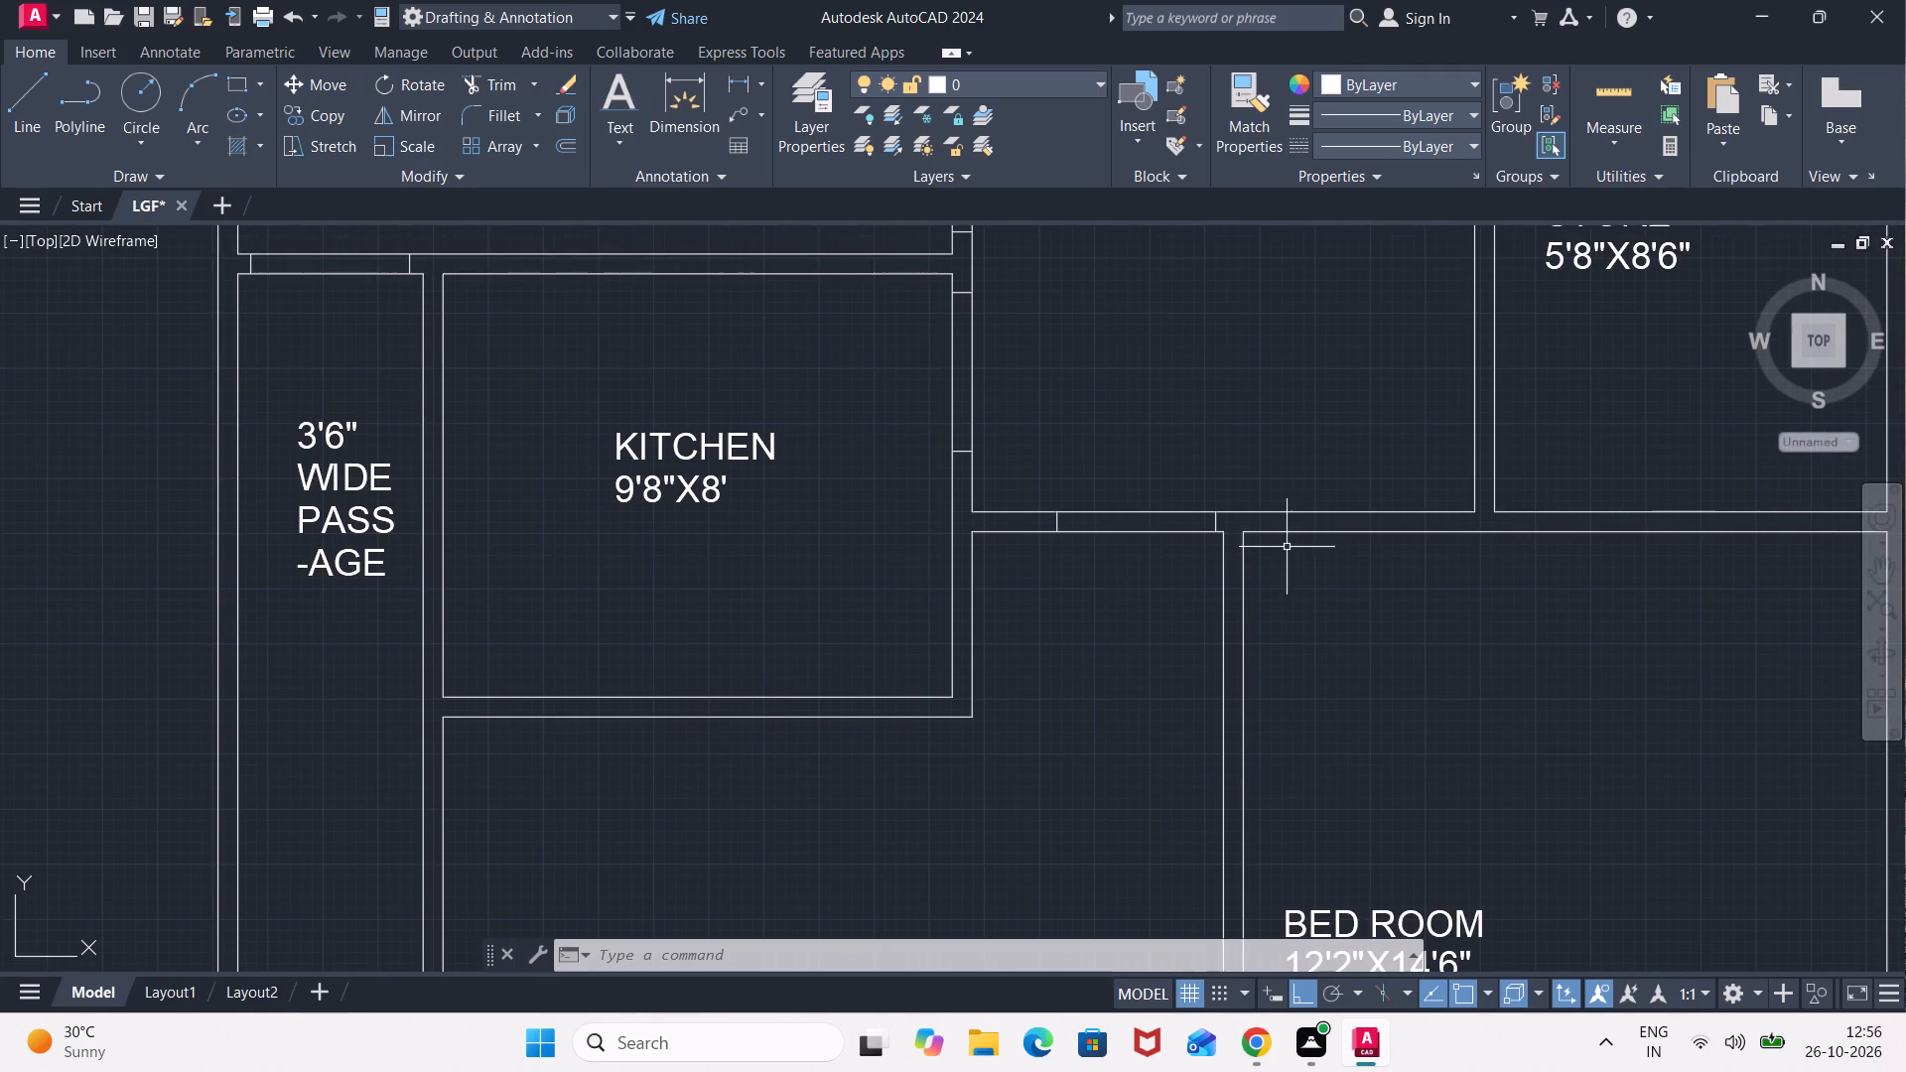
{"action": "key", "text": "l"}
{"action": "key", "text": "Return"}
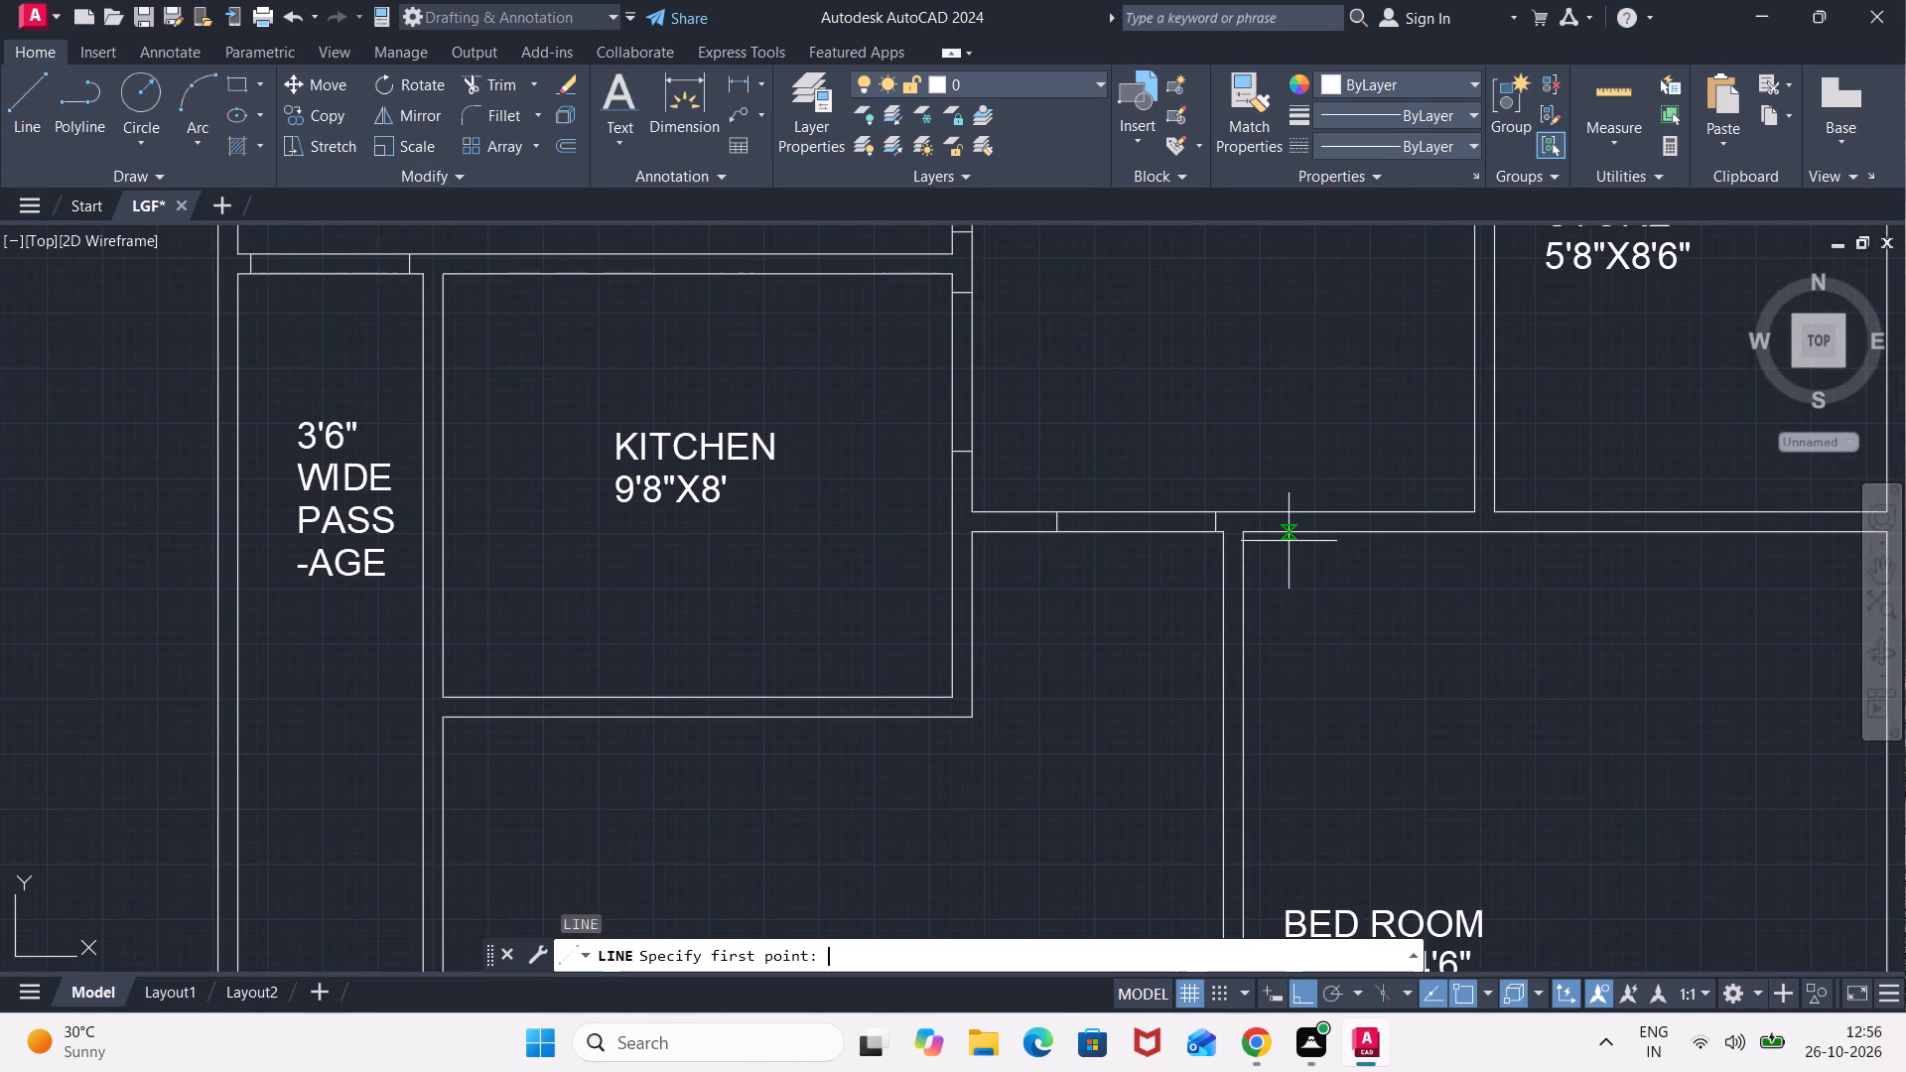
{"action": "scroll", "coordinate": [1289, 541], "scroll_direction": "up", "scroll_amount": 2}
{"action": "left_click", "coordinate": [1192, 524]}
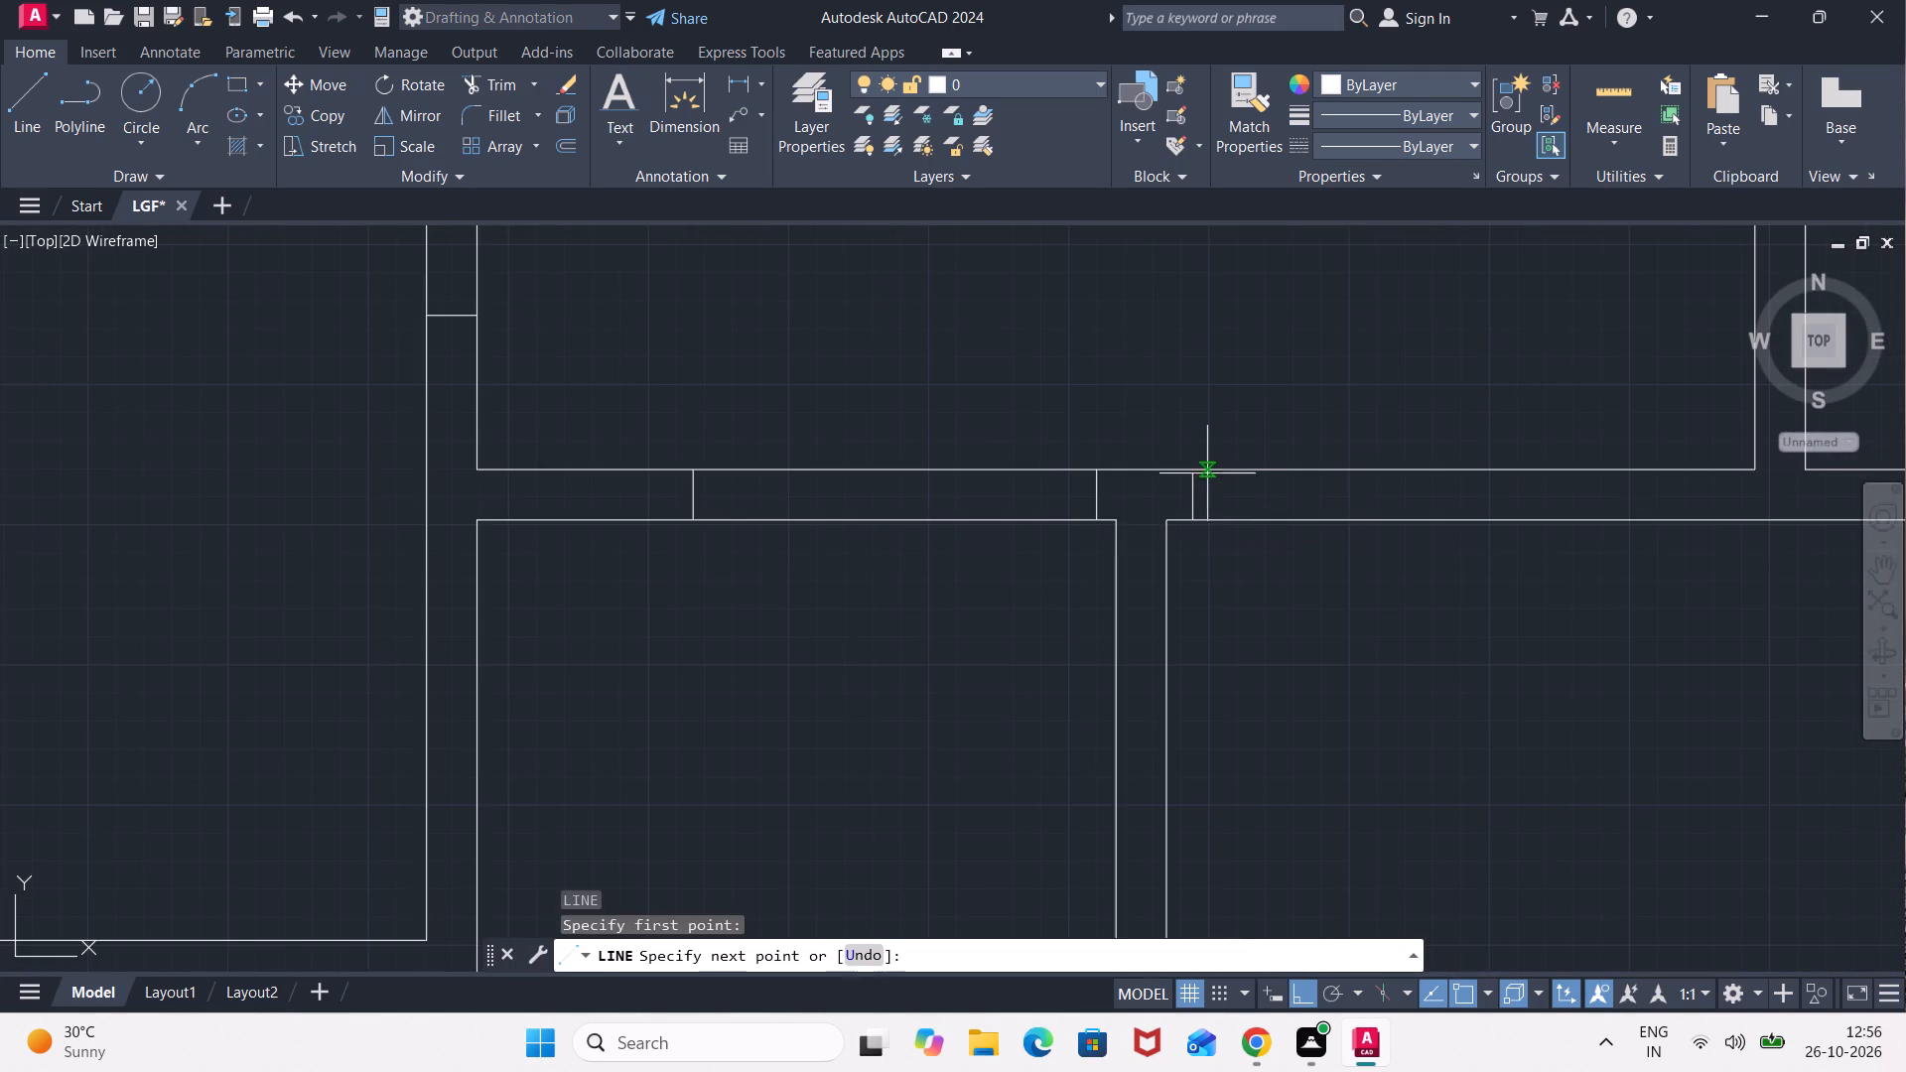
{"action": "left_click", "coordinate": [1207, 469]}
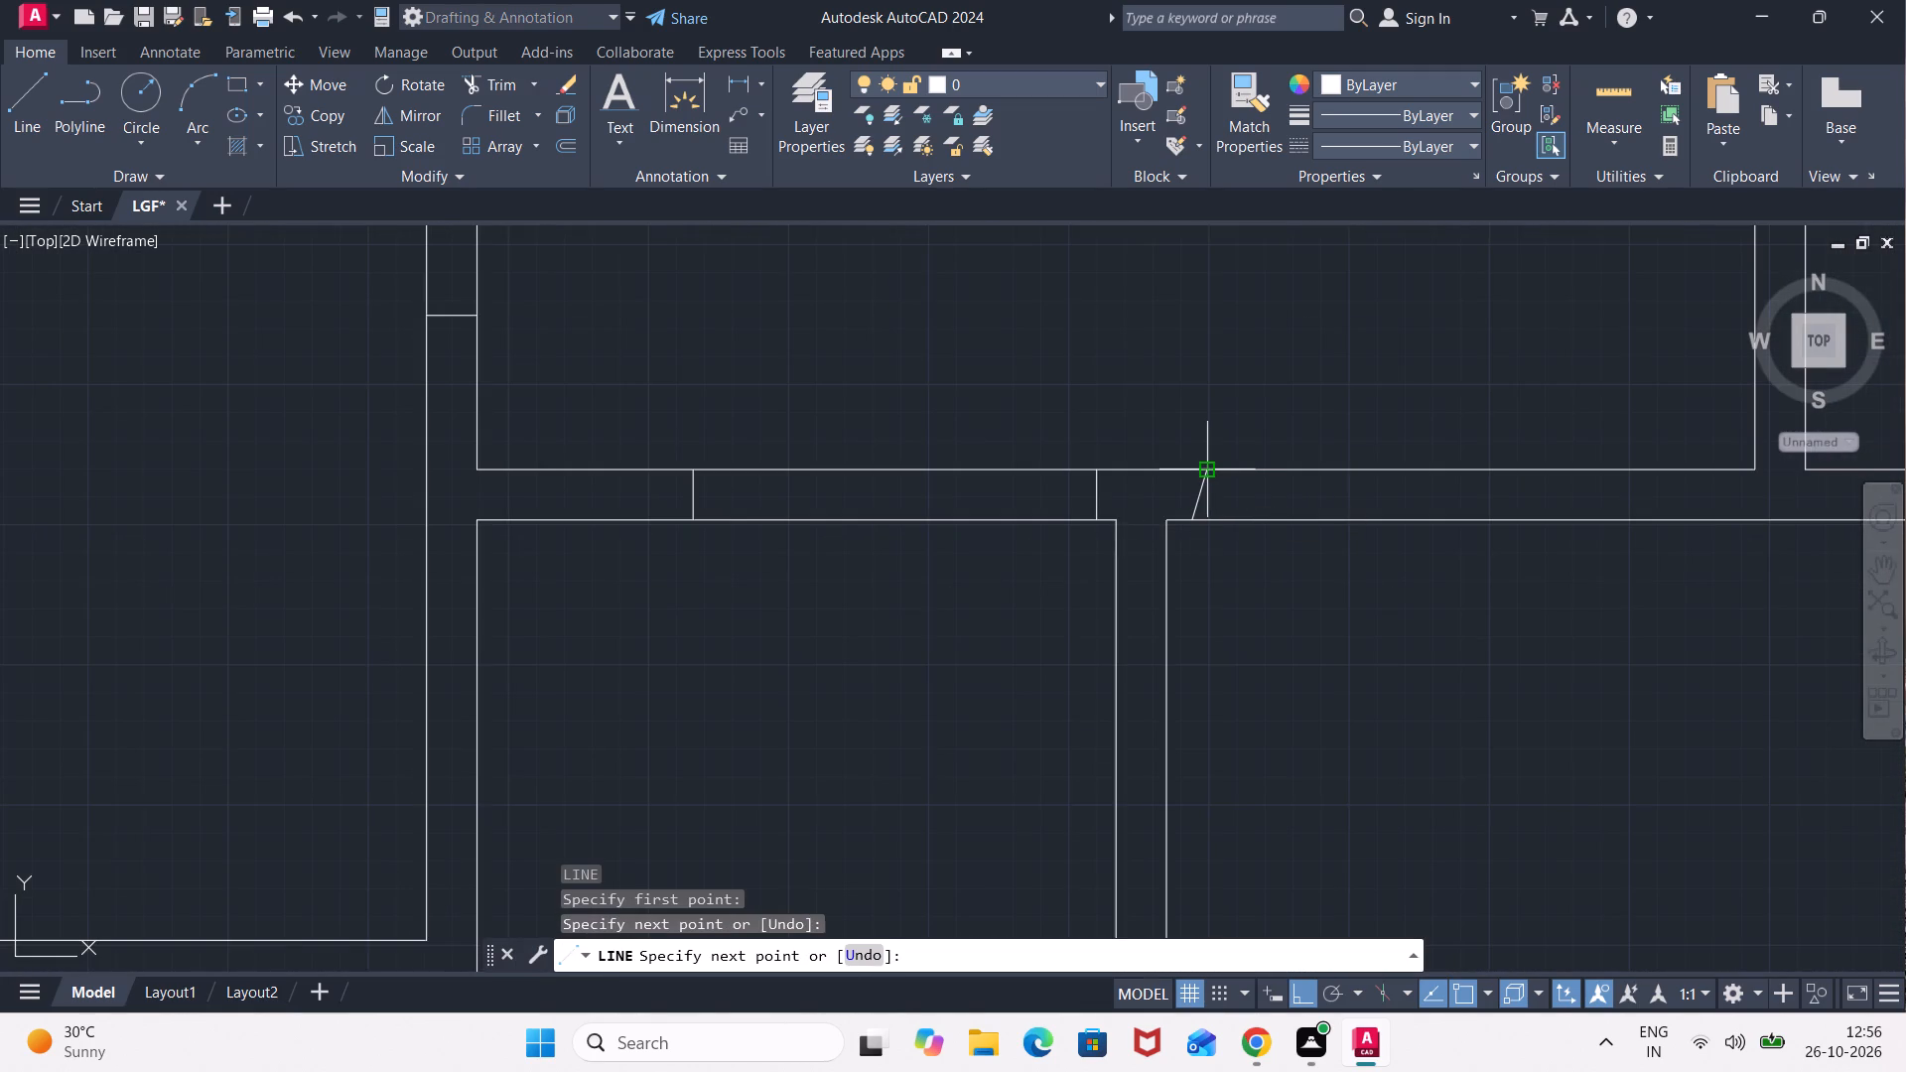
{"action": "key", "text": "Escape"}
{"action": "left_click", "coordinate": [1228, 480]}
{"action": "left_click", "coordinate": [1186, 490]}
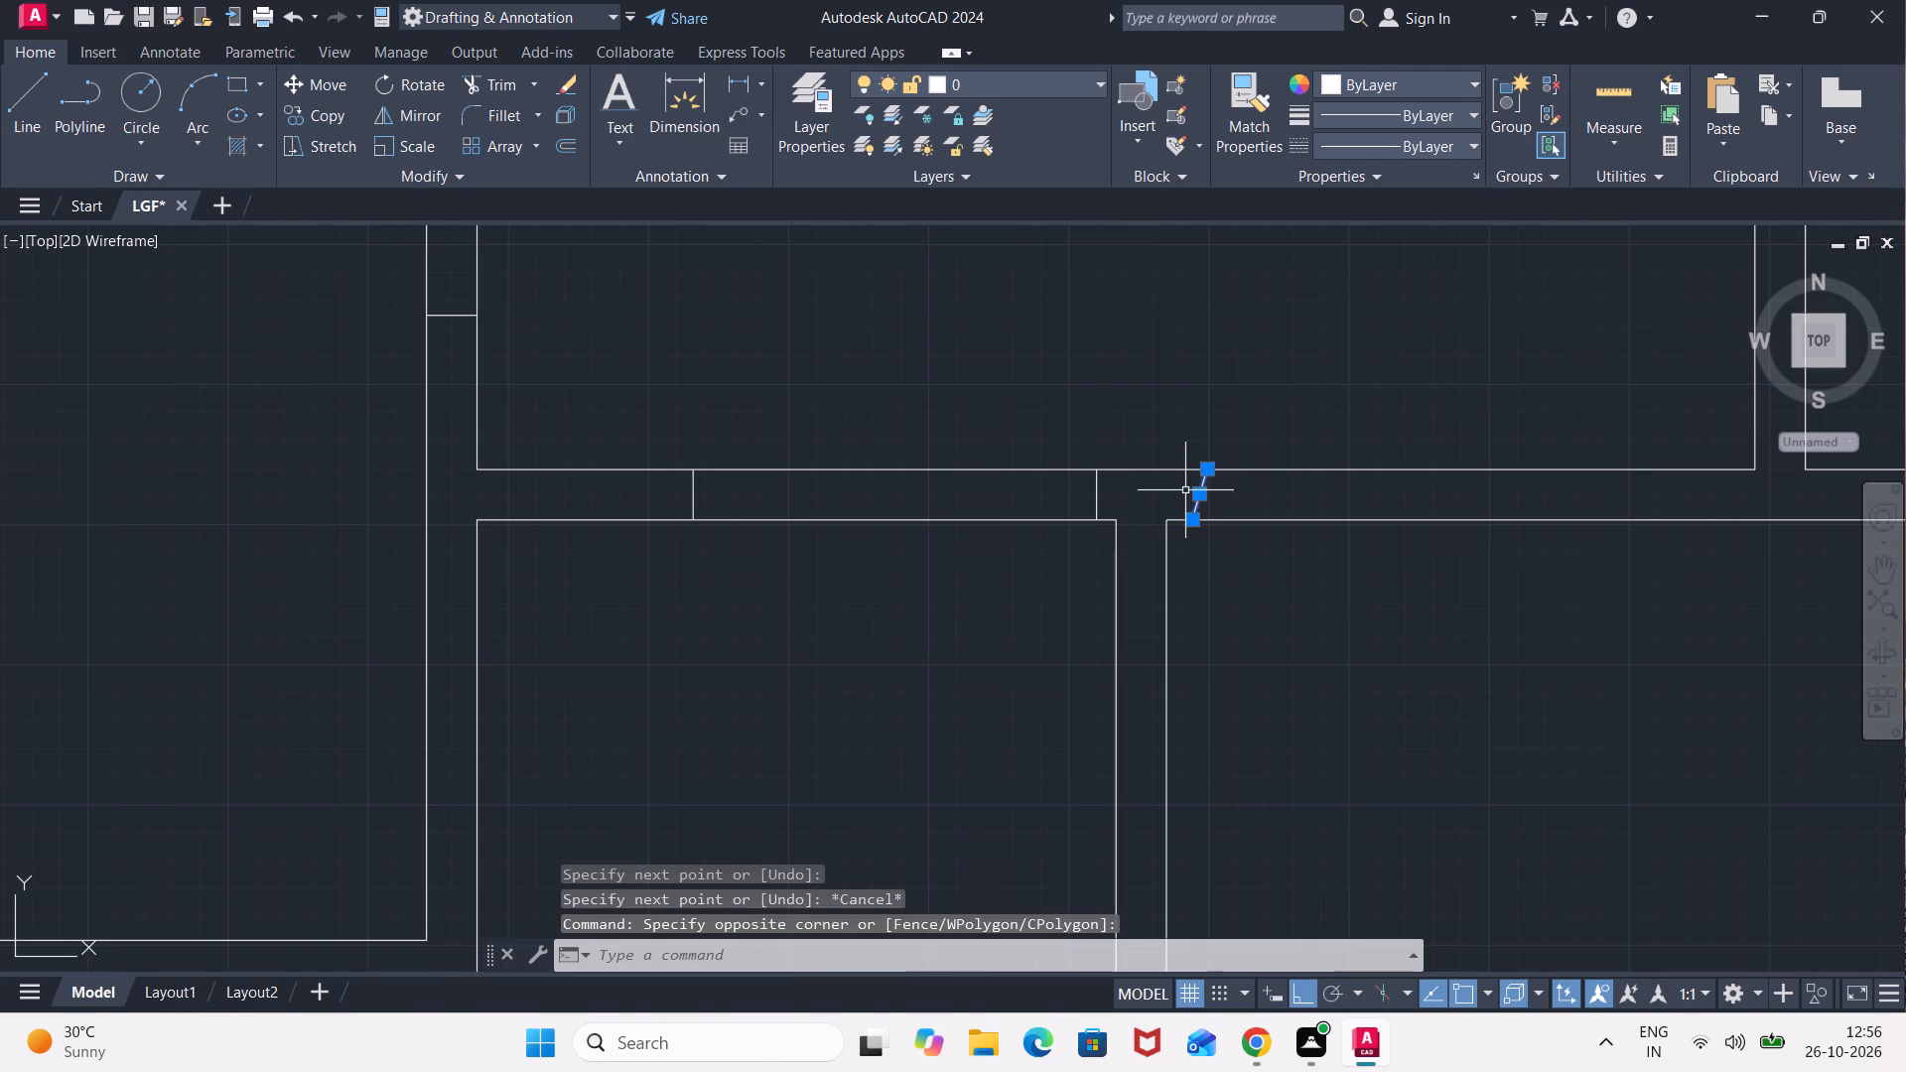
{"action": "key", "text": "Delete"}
Mark a door opening between the rear yard and 12'2"X14'6" bedroom: draw a jamb line near the bedroom partition and offset it 3' toward the store.
{"action": "key", "text": "l"}
{"action": "key", "text": "Return"}
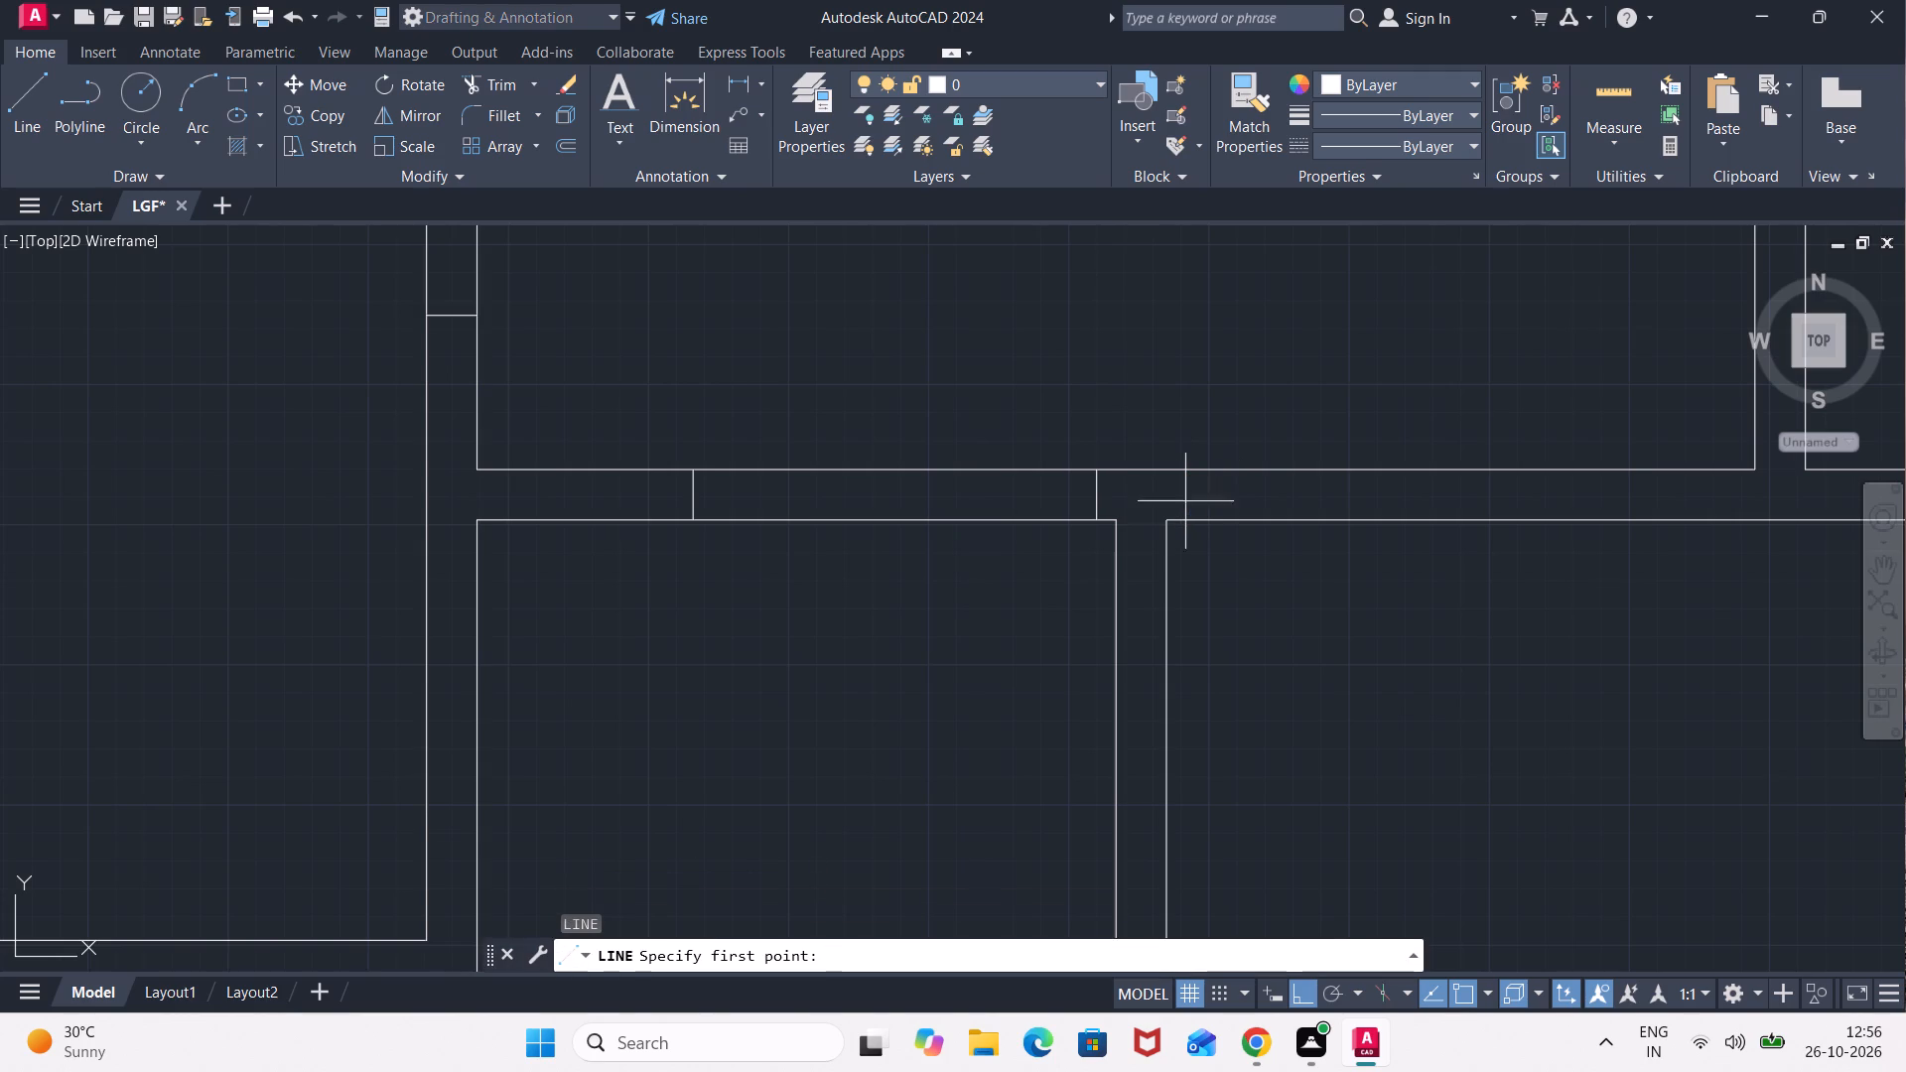
{"action": "left_click", "coordinate": [1197, 515]}
{"action": "left_click", "coordinate": [1205, 469]}
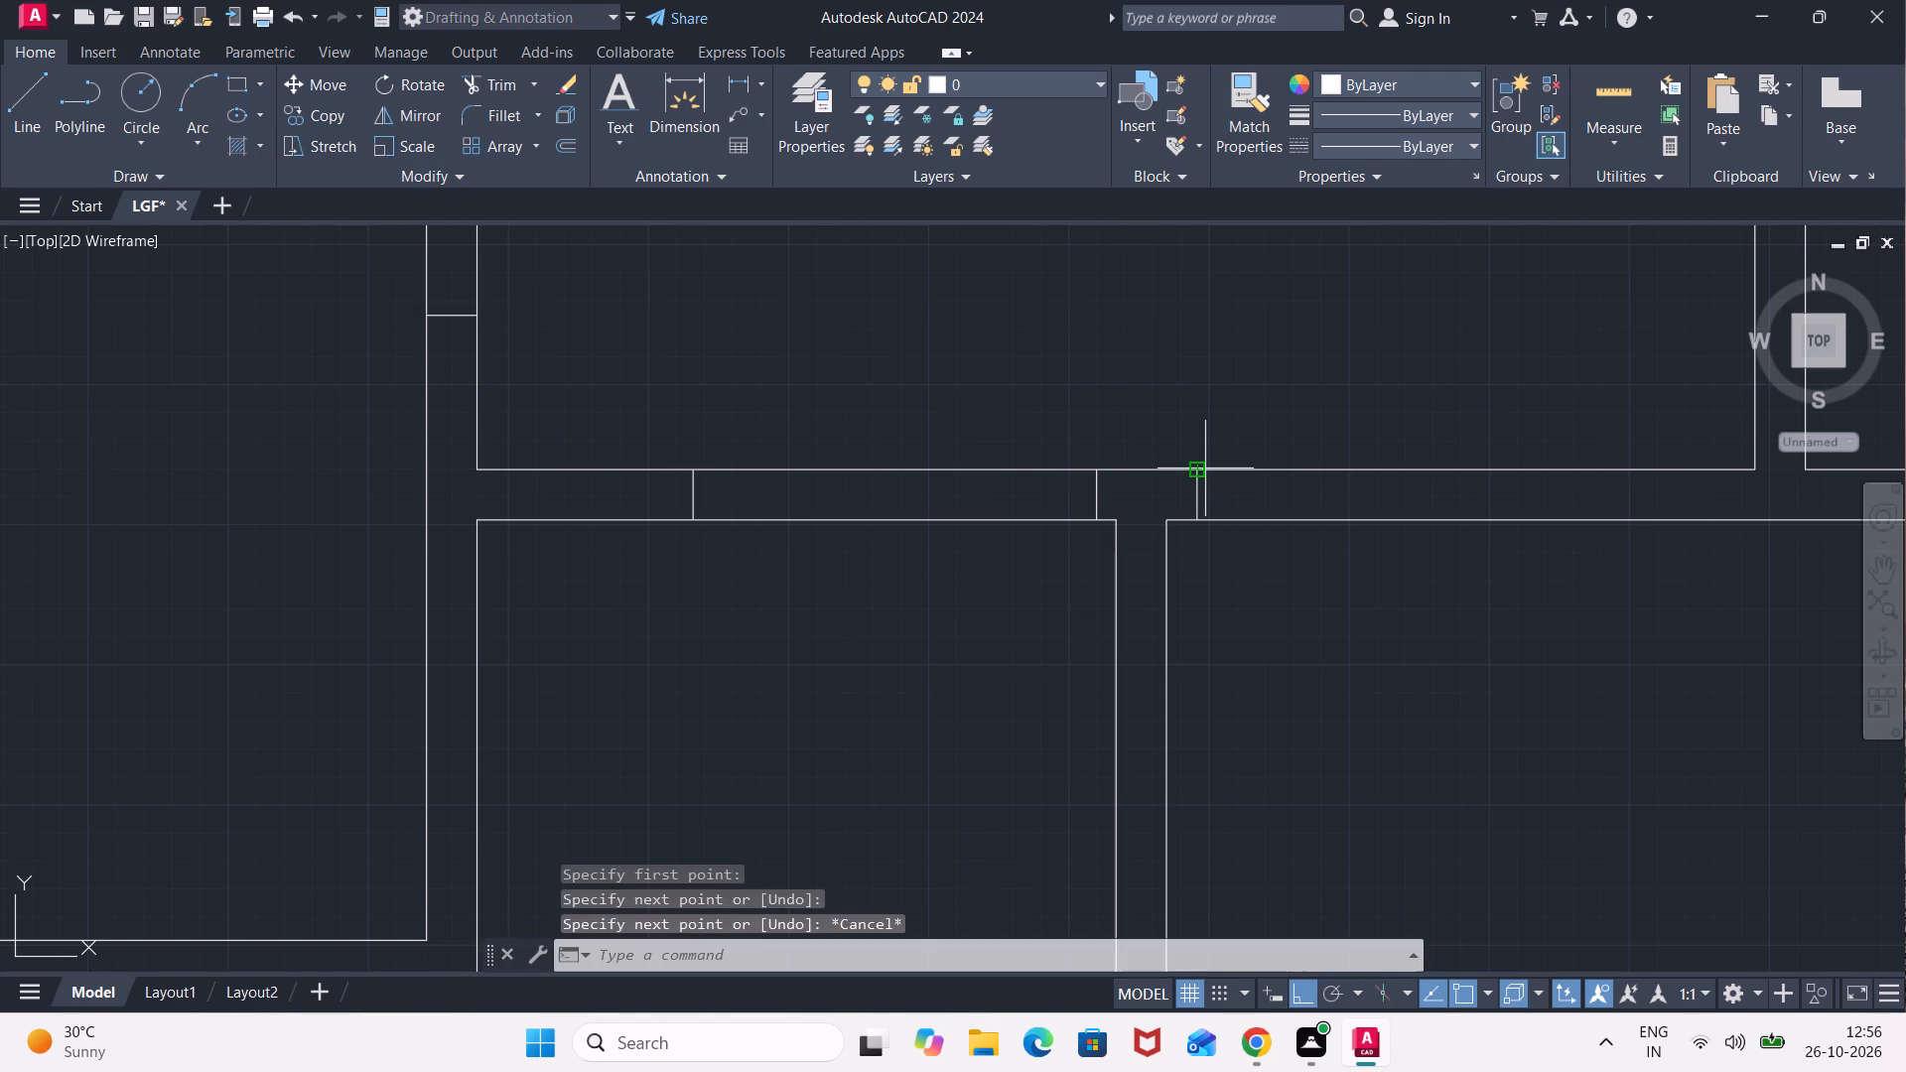
{"action": "key", "text": "Escape"}
{"action": "key", "text": "o"}
{"action": "key", "text": "Return"}
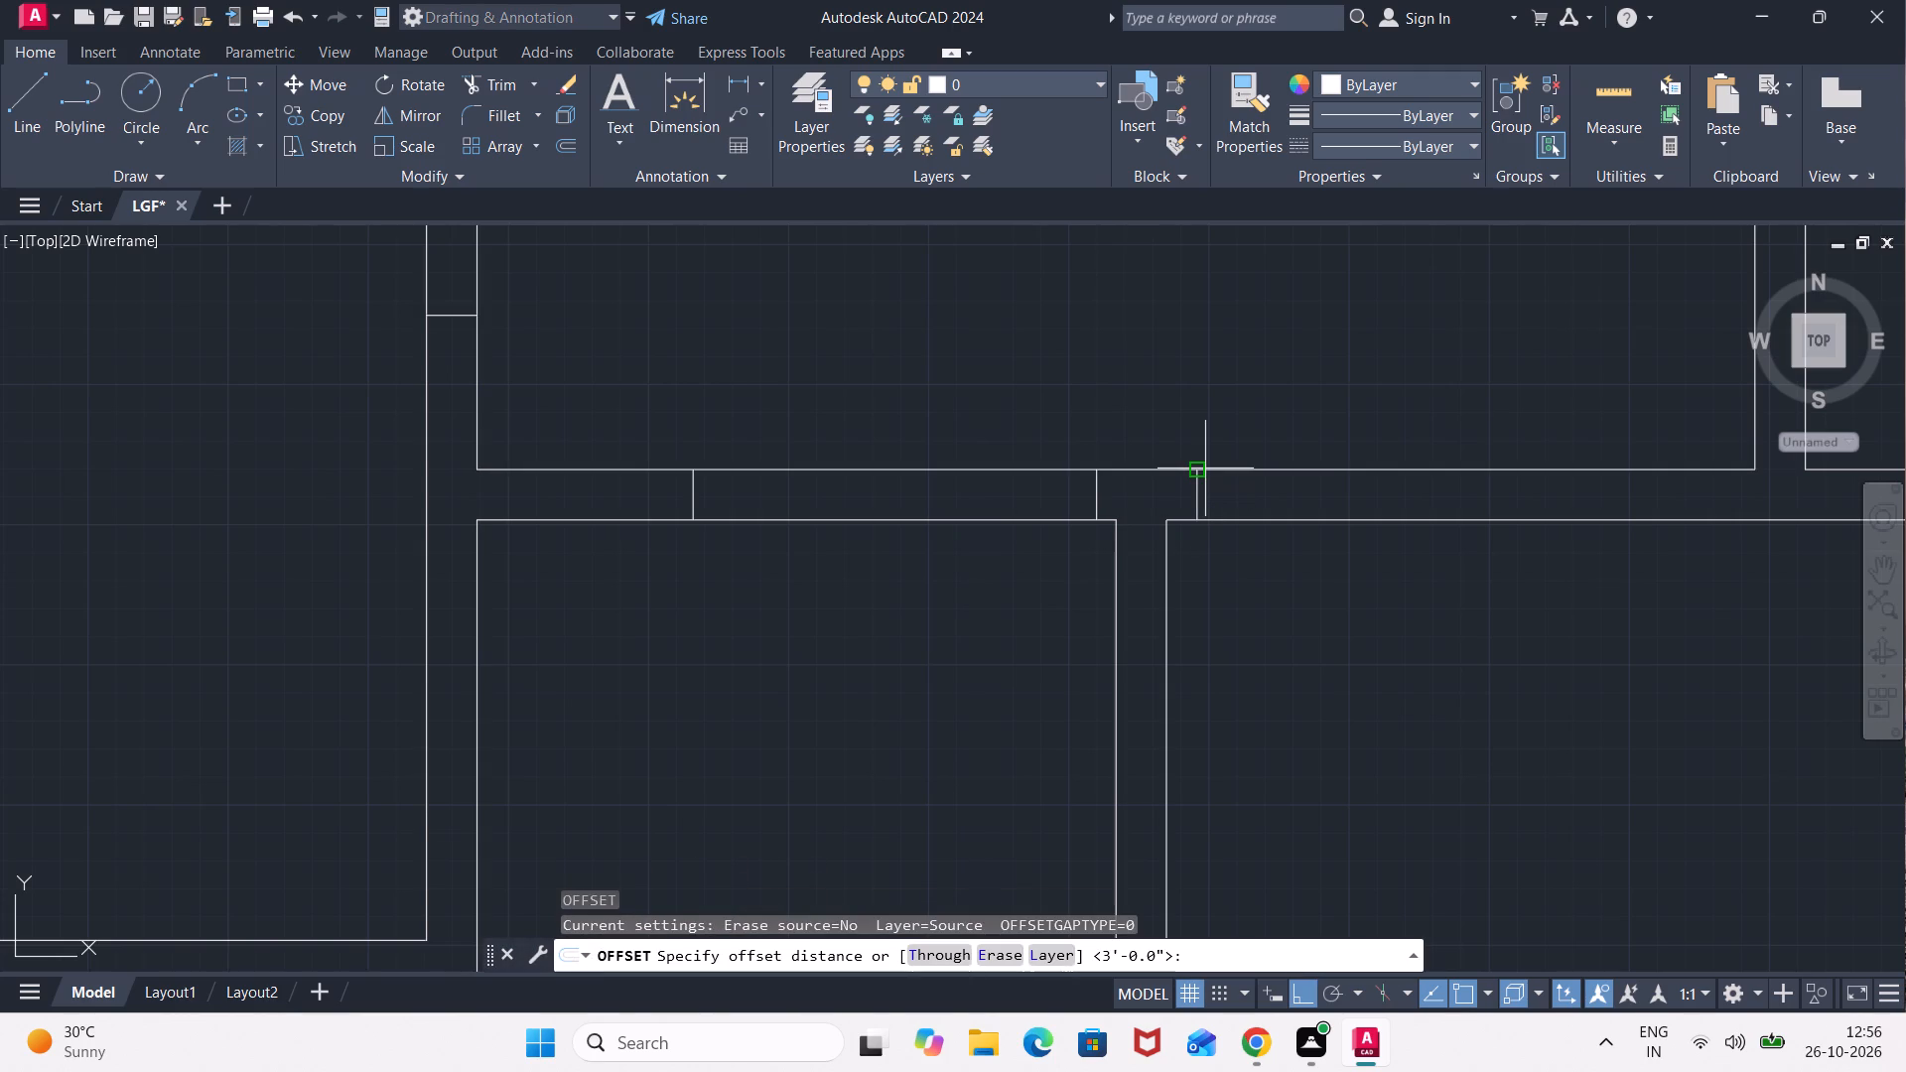
{"action": "key", "text": "Return"}
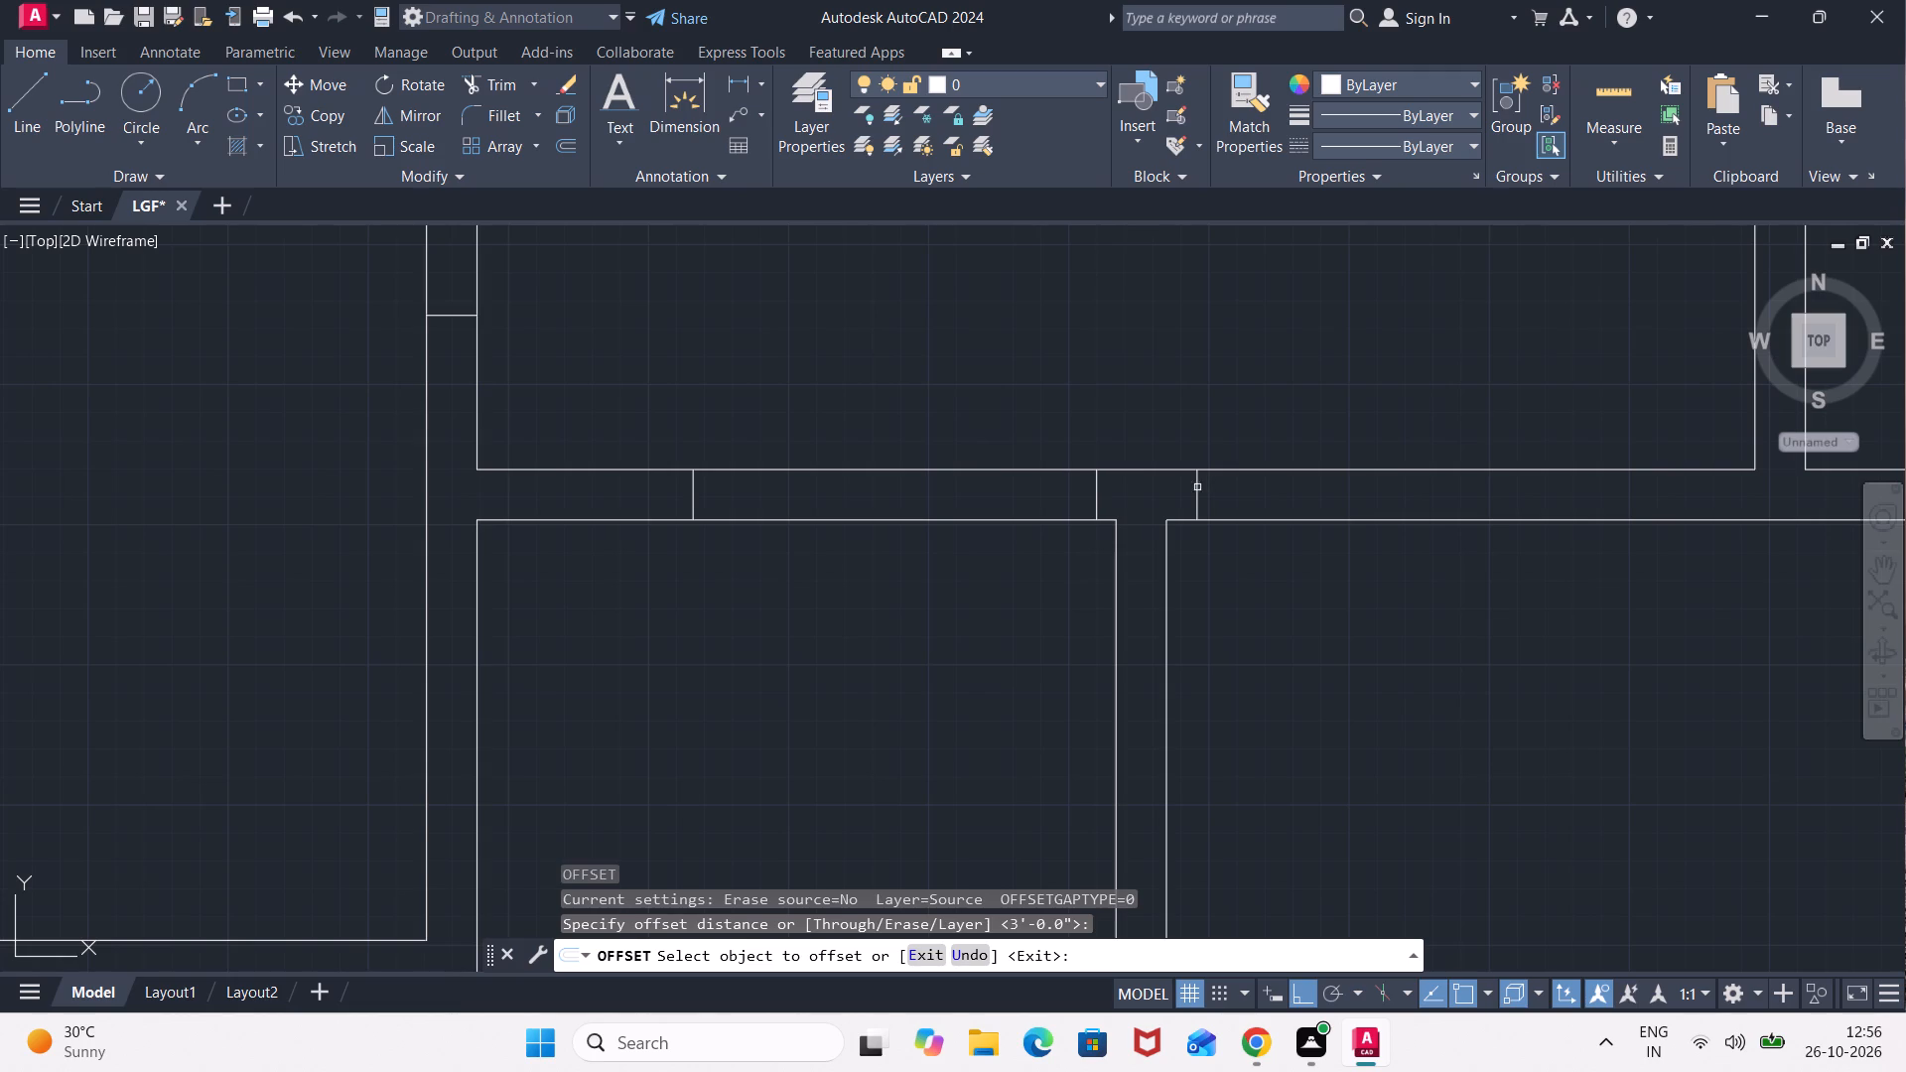
{"action": "left_click", "coordinate": [1193, 487]}
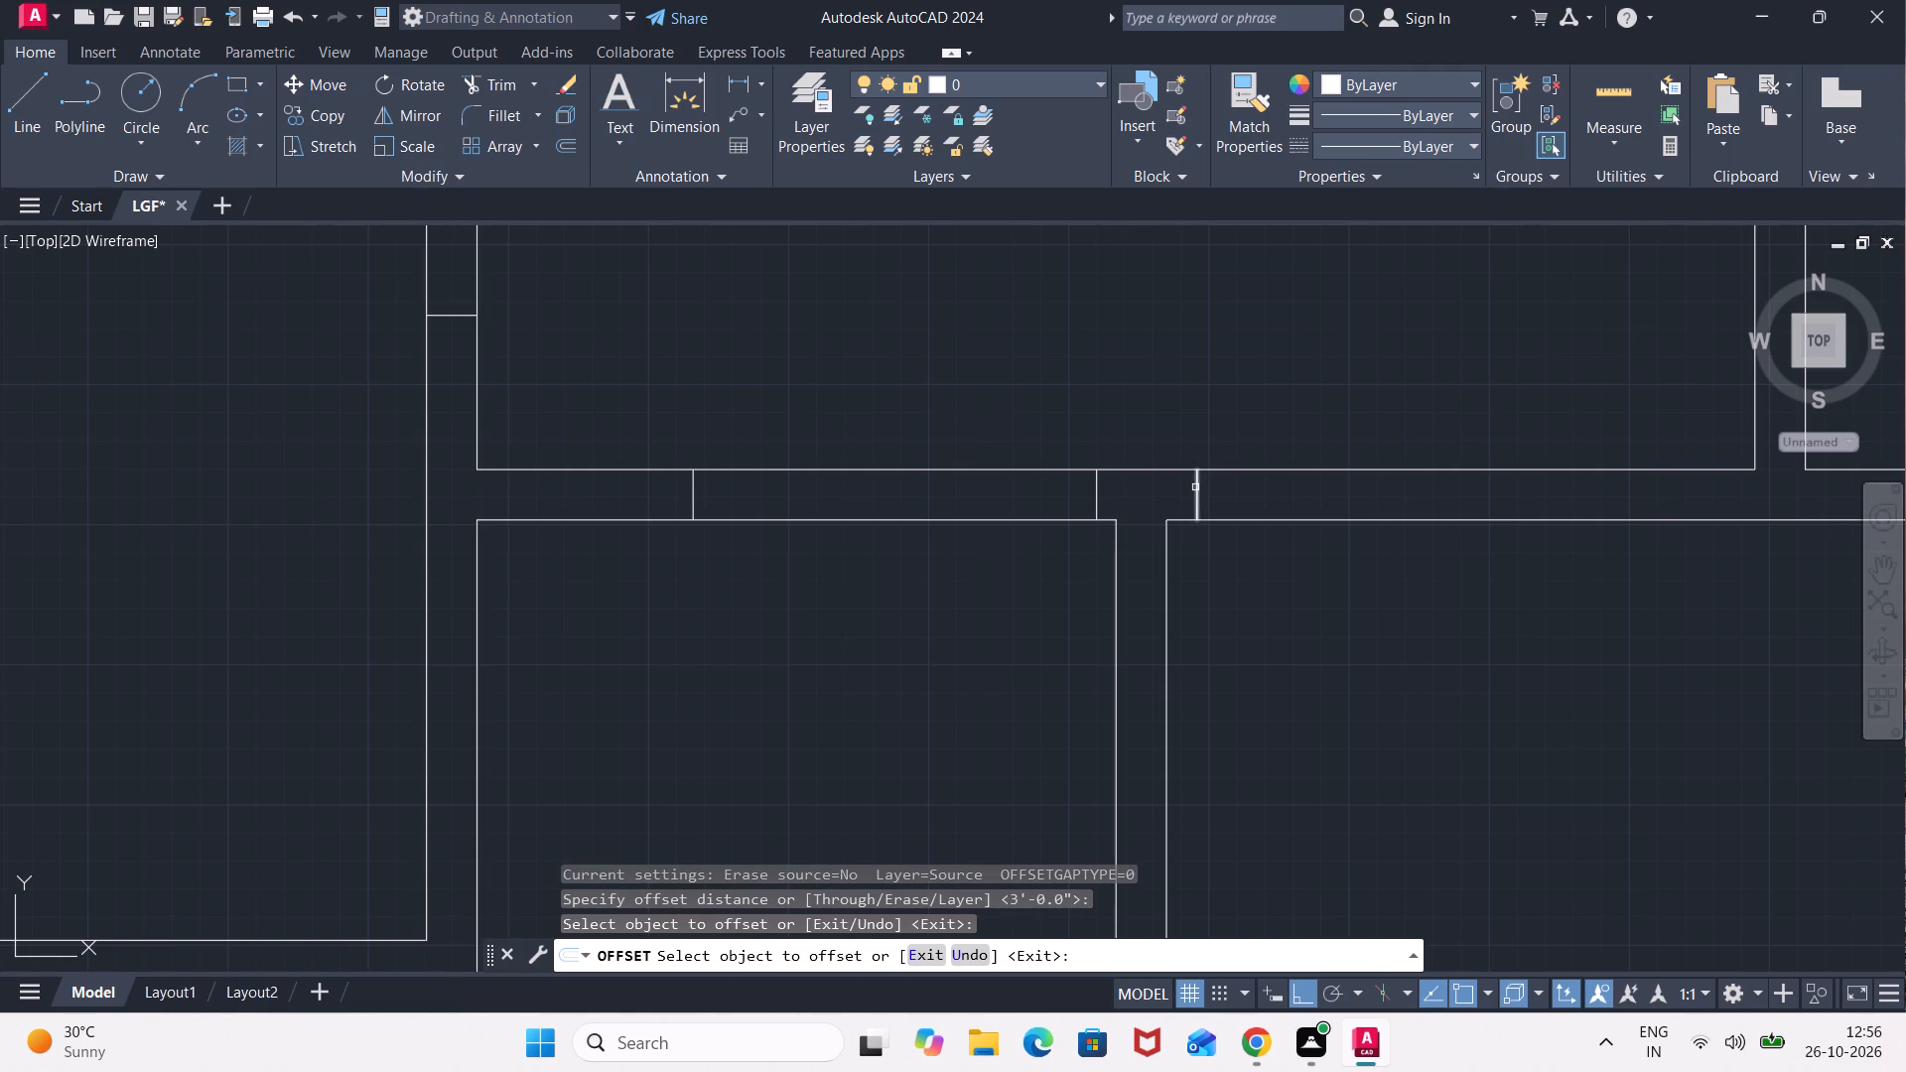
{"action": "left_click", "coordinate": [1196, 487]}
{"action": "left_click", "coordinate": [1398, 519]}
{"action": "key", "text": "Escape"}
{"action": "scroll", "coordinate": [1416, 541], "scroll_direction": "down", "scroll_amount": 2}
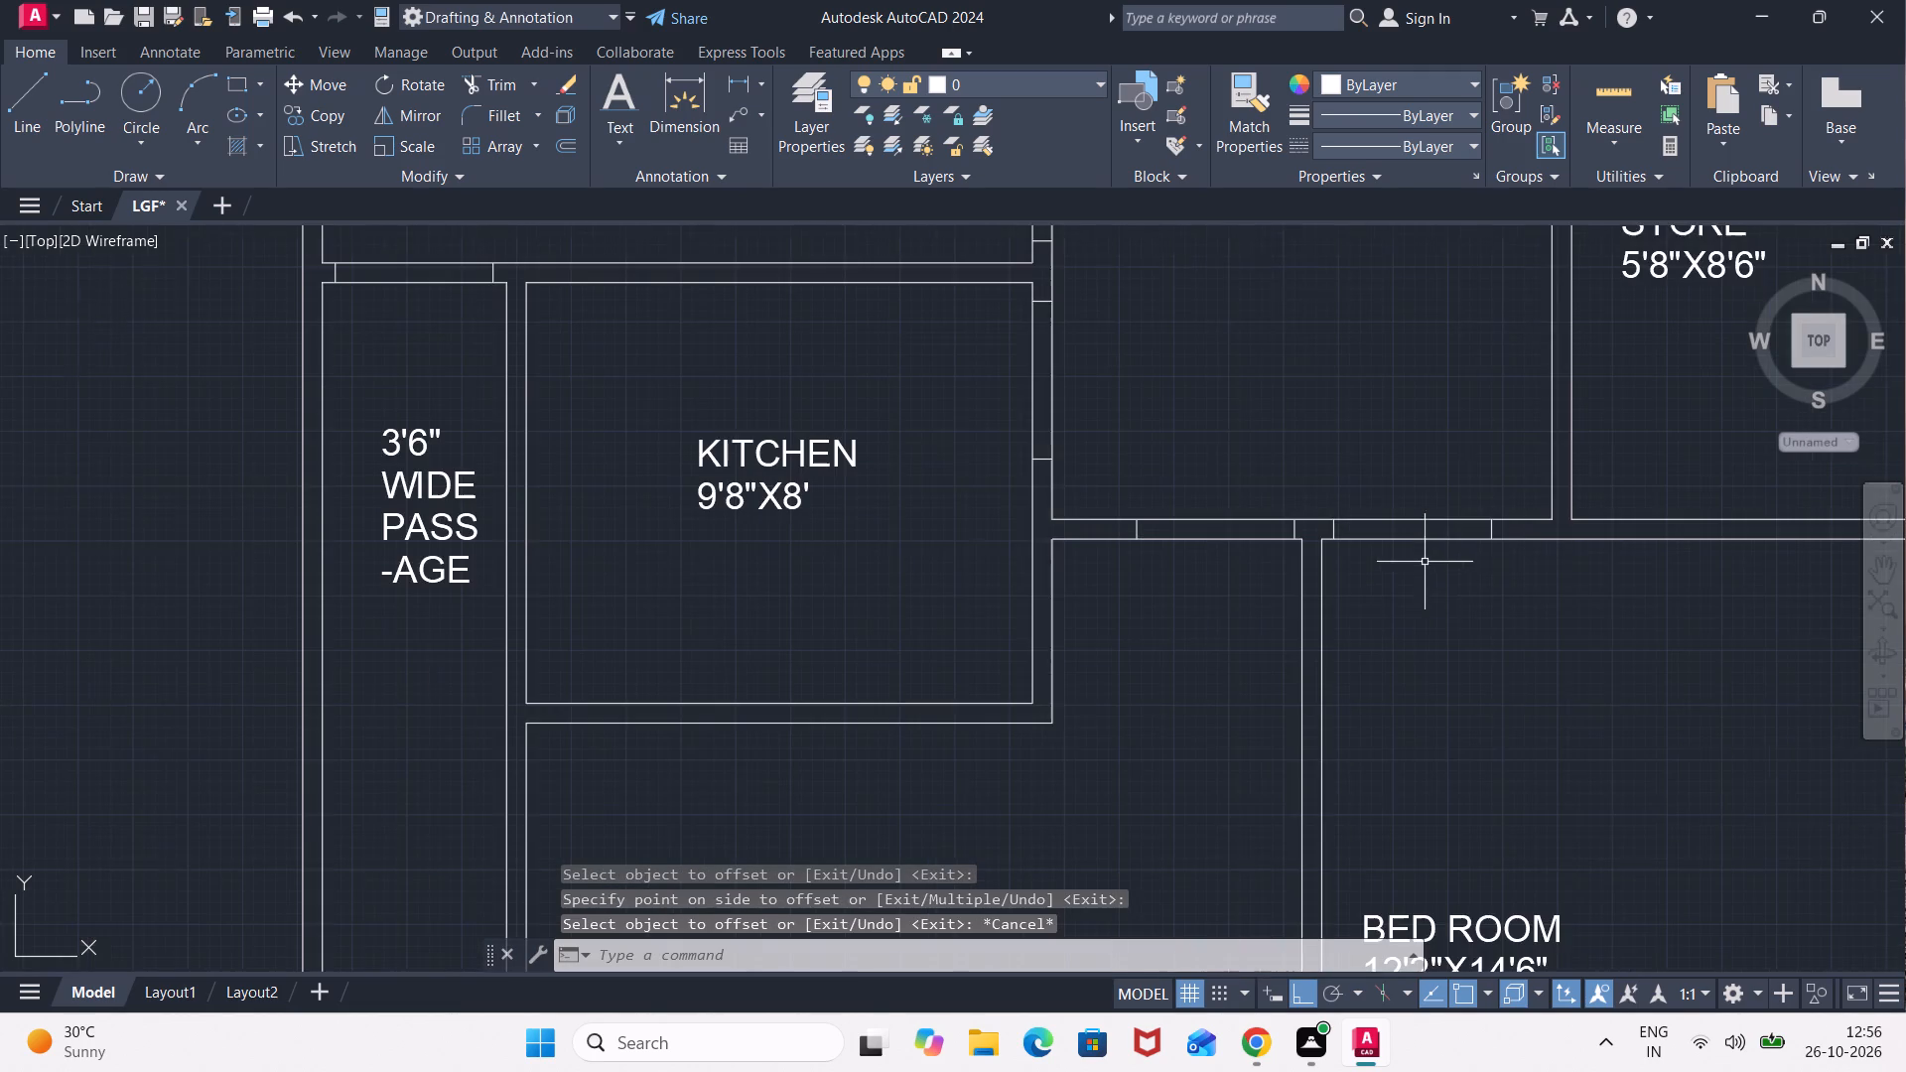
Mark a door opening between the store and 12'2"X14'6" bedroom: draw a jamb line near the store's rear-yard corner and offset it 3' into the store's width.
{"action": "middle_click_drag", "start_coordinate": [1449, 574], "coordinate": [1398, 663]}
{"action": "scroll", "coordinate": [1604, 570], "scroll_direction": "down", "scroll_amount": 1}
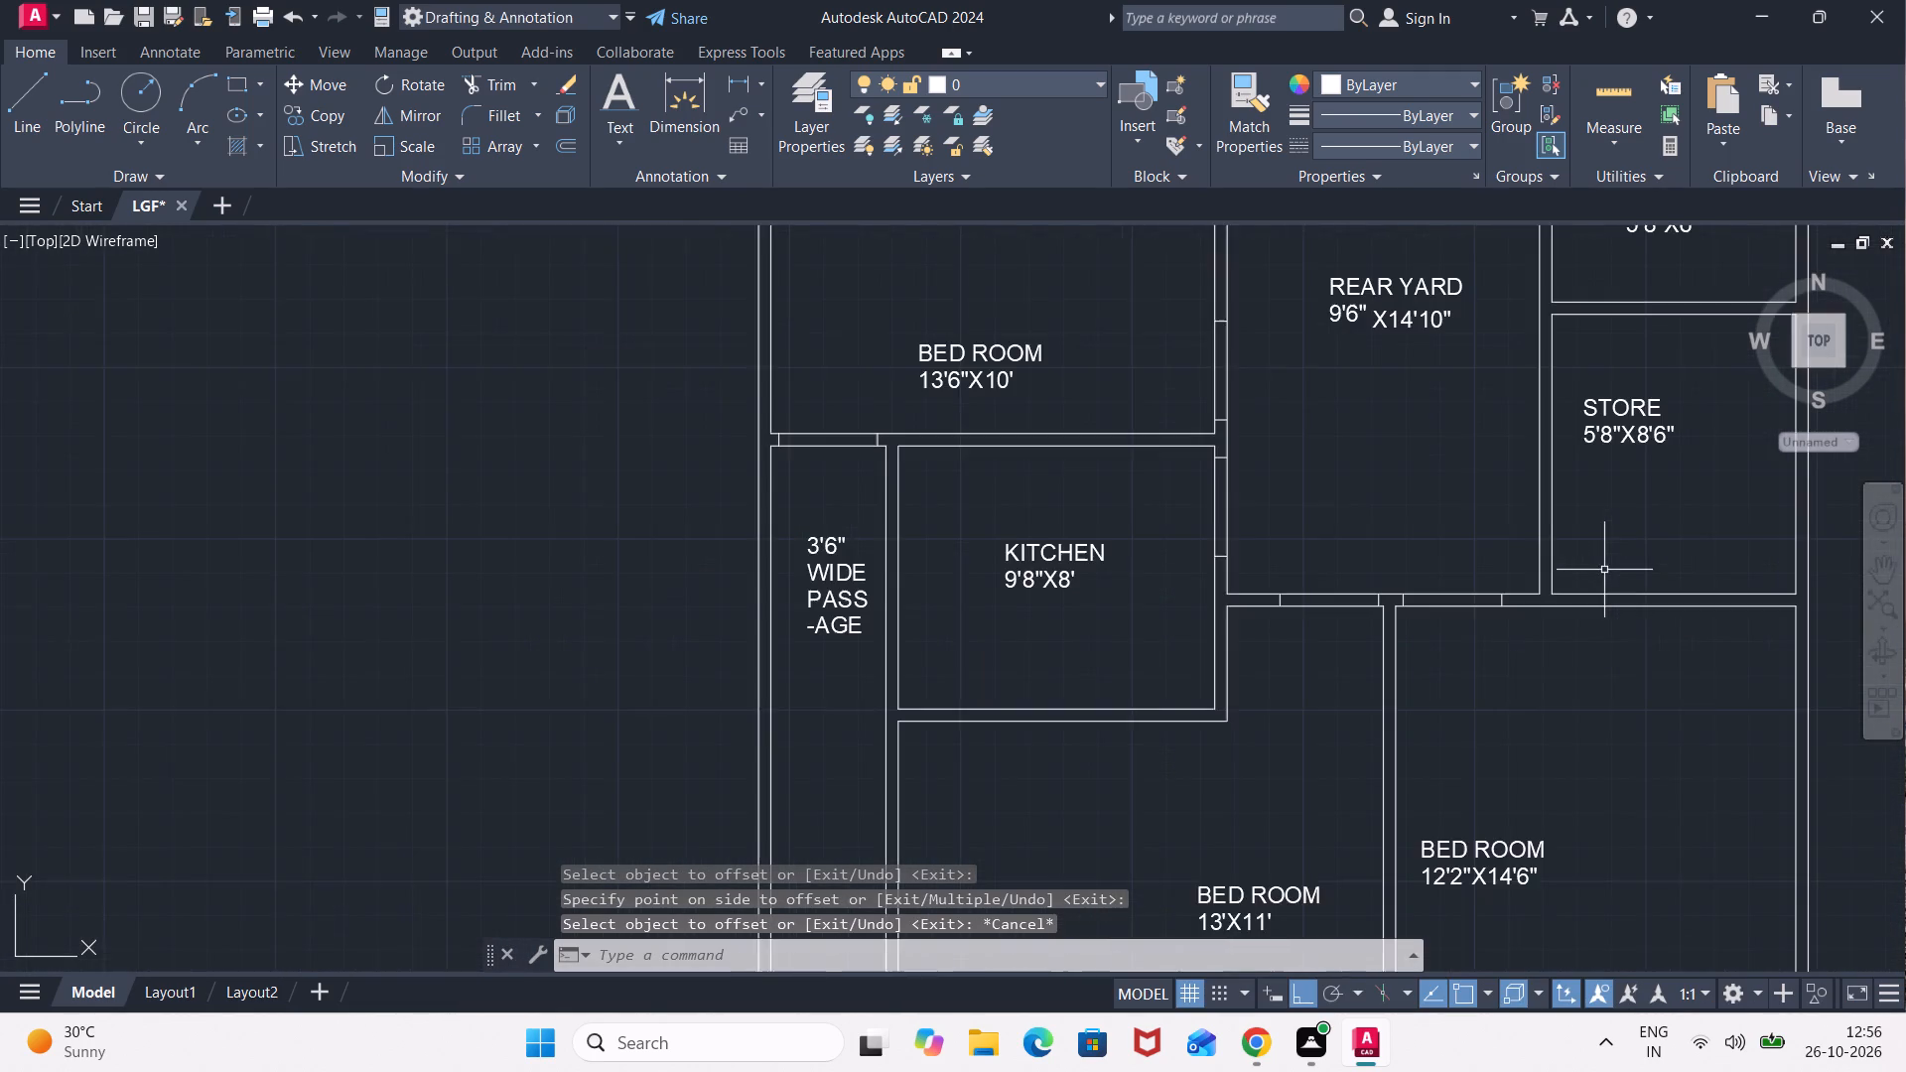
{"action": "middle_click_drag", "start_coordinate": [1604, 570], "coordinate": [1479, 653]}
{"action": "scroll", "coordinate": [1536, 673], "scroll_direction": "up", "scroll_amount": 1}
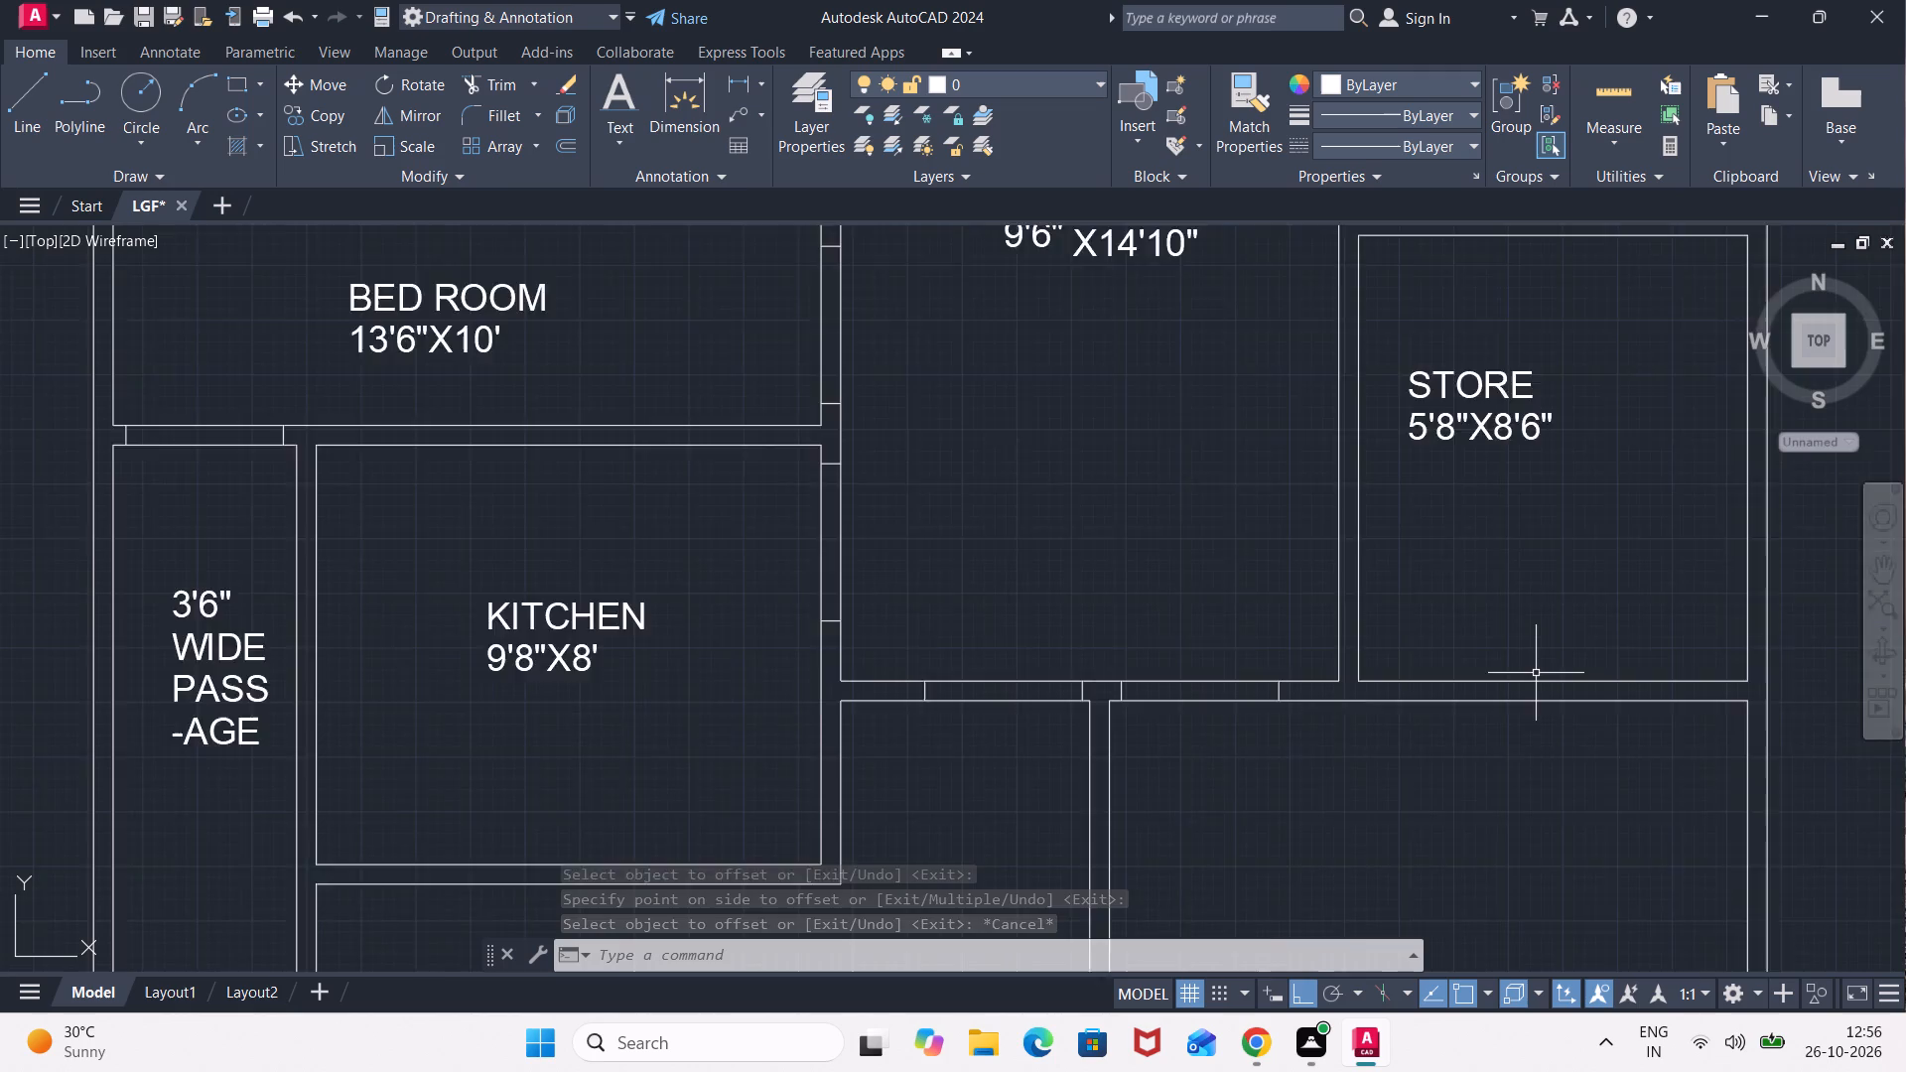
{"action": "scroll", "coordinate": [1536, 673], "scroll_direction": "up", "scroll_amount": 1}
{"action": "key", "text": "l"}
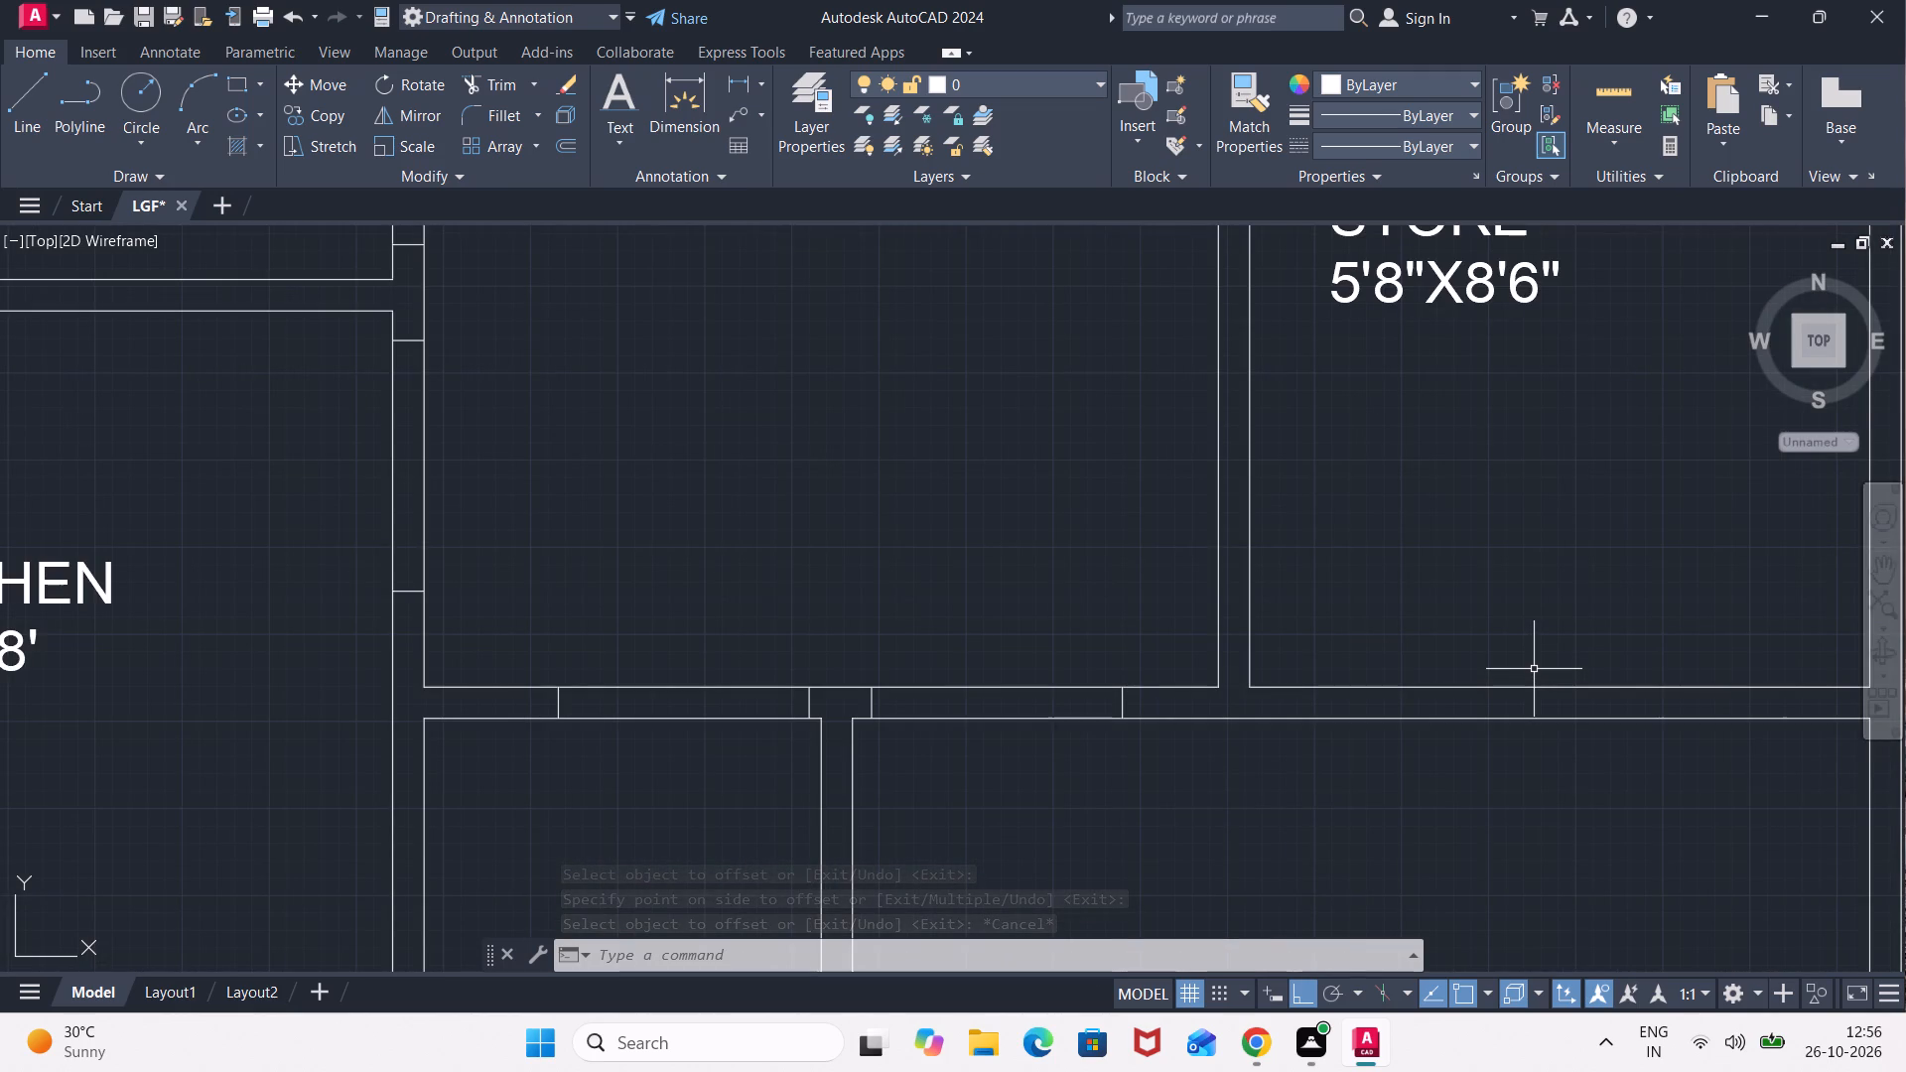
{"action": "key", "text": "Return"}
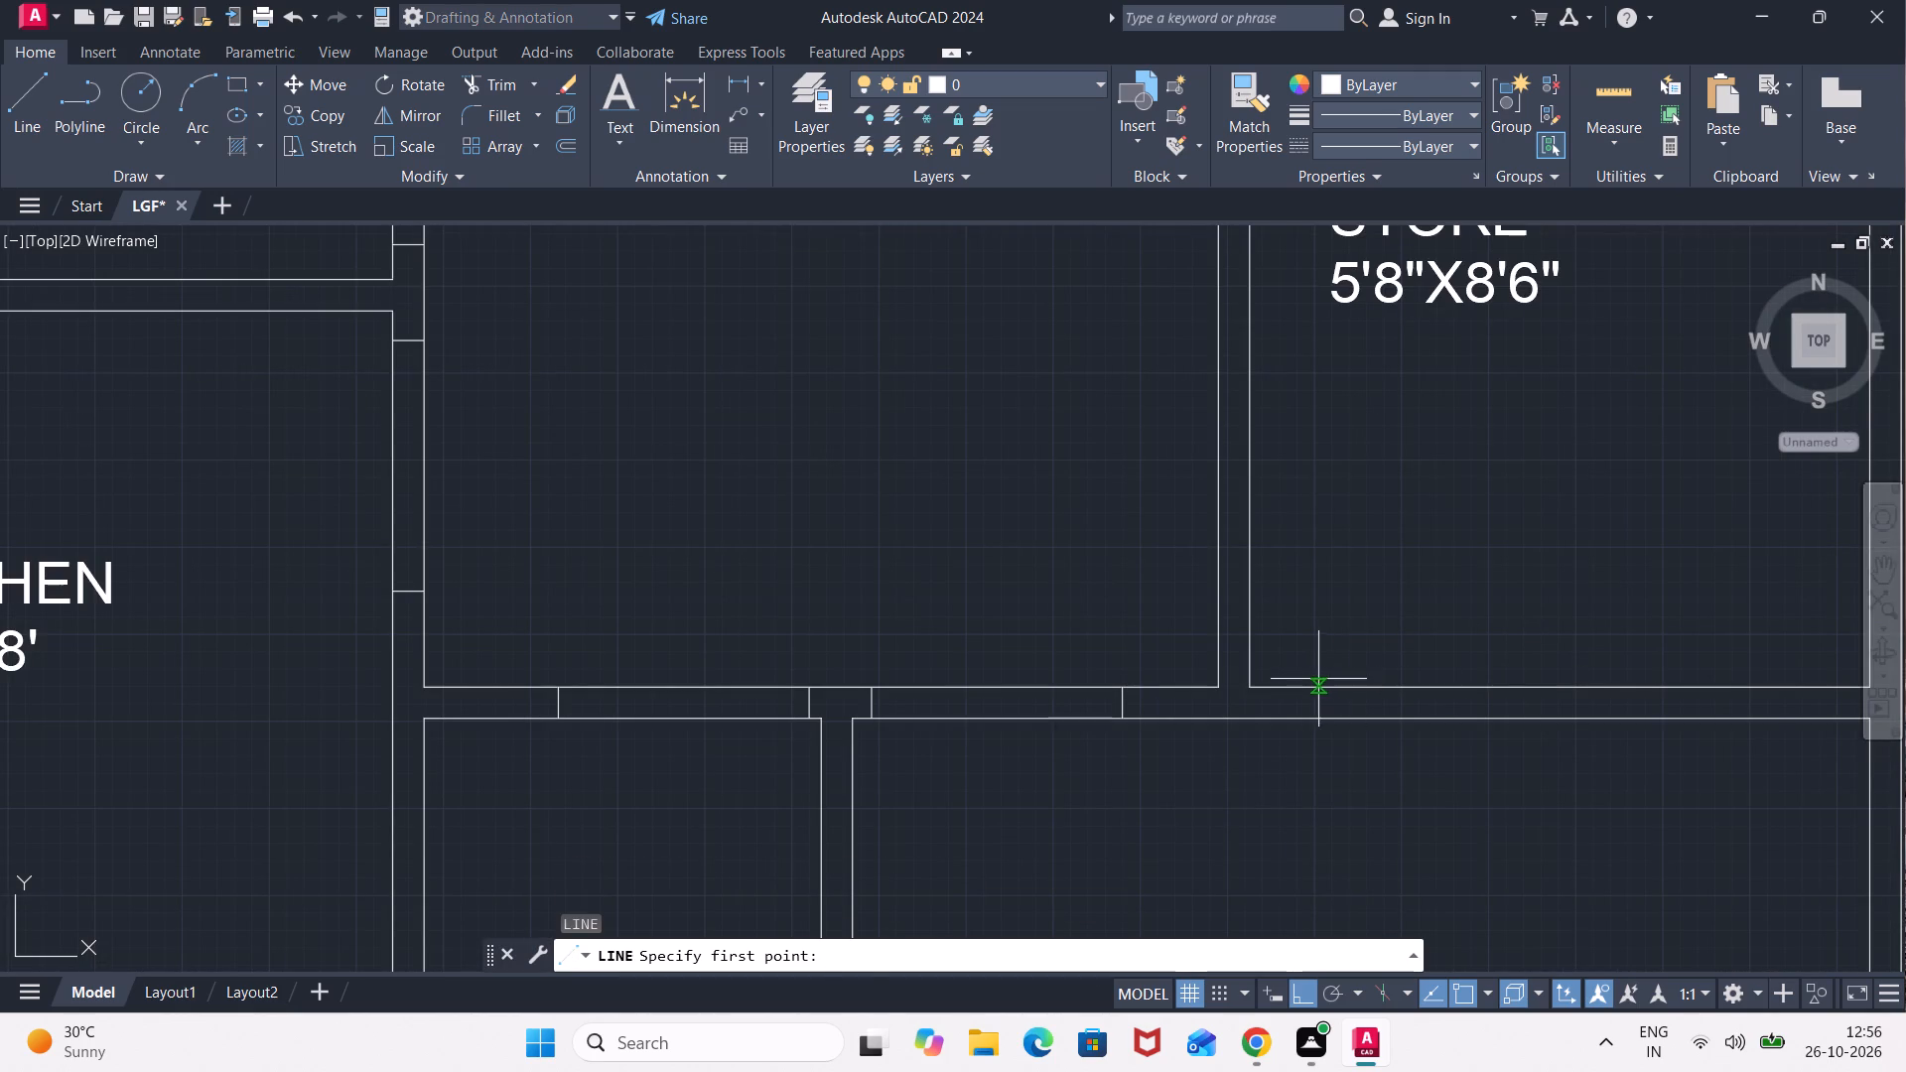
{"action": "left_click", "coordinate": [1308, 680]}
{"action": "left_click", "coordinate": [1300, 719]}
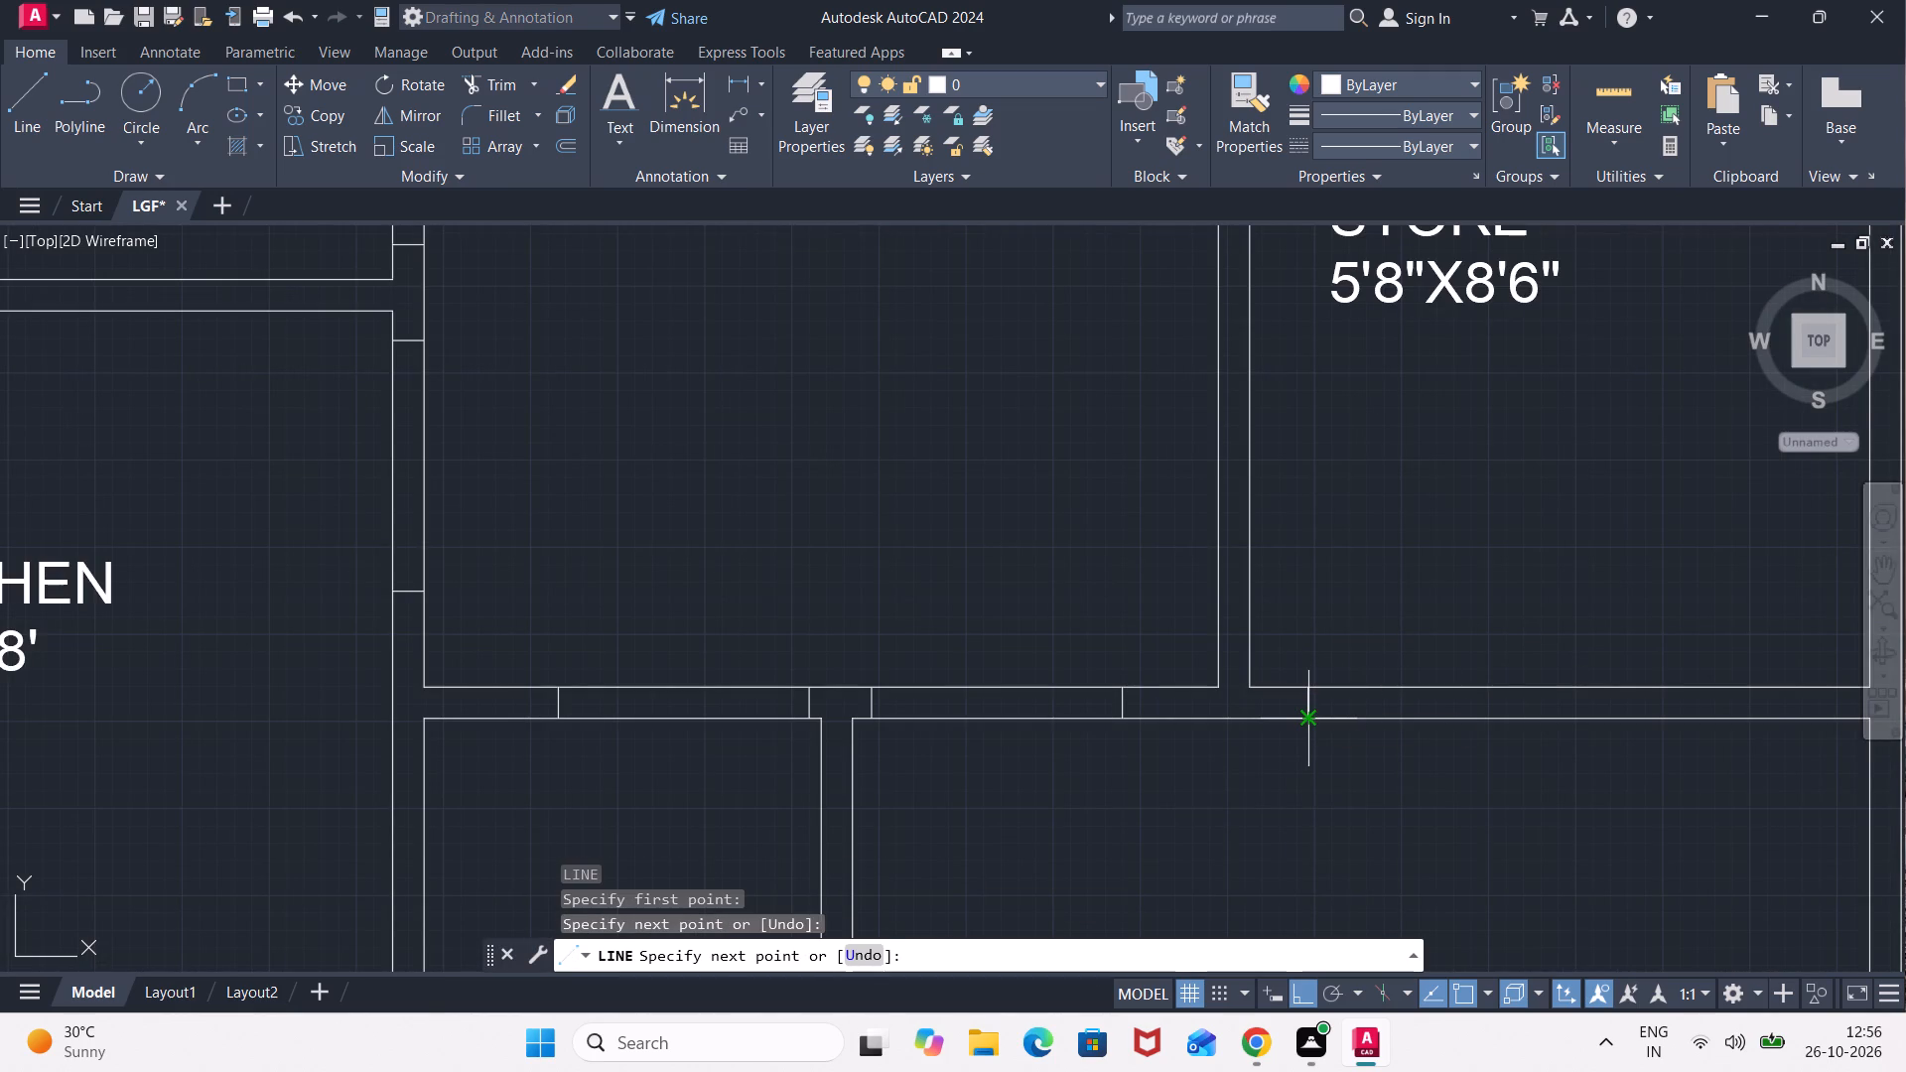
{"action": "key", "text": "Escape"}
{"action": "key", "text": "o"}
{"action": "key", "text": "Return"}
{"action": "key", "text": "Return"}
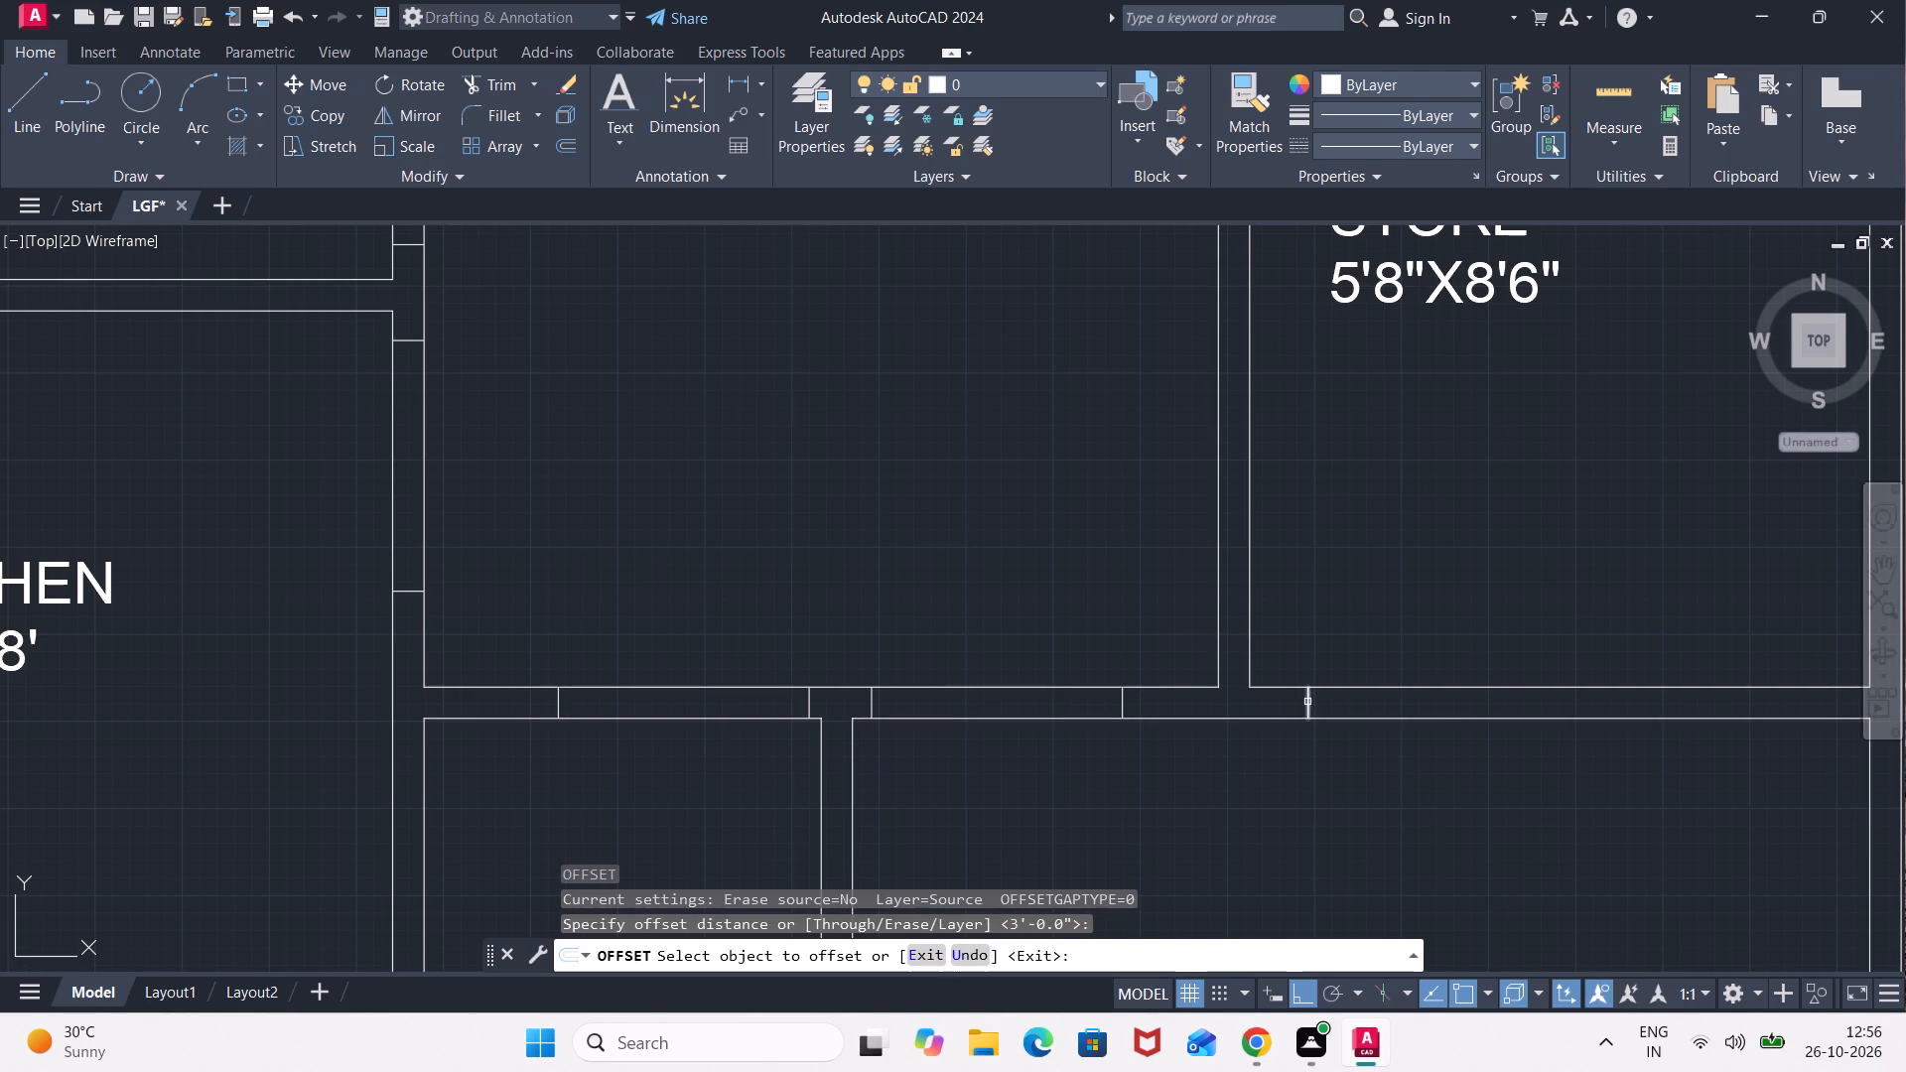
{"action": "left_click", "coordinate": [1307, 702]}
{"action": "left_click", "coordinate": [1499, 736]}
{"action": "scroll", "coordinate": [1440, 764], "scroll_direction": "down", "scroll_amount": 1}
{"action": "middle_click_drag", "start_coordinate": [1437, 764], "coordinate": [1437, 792]}
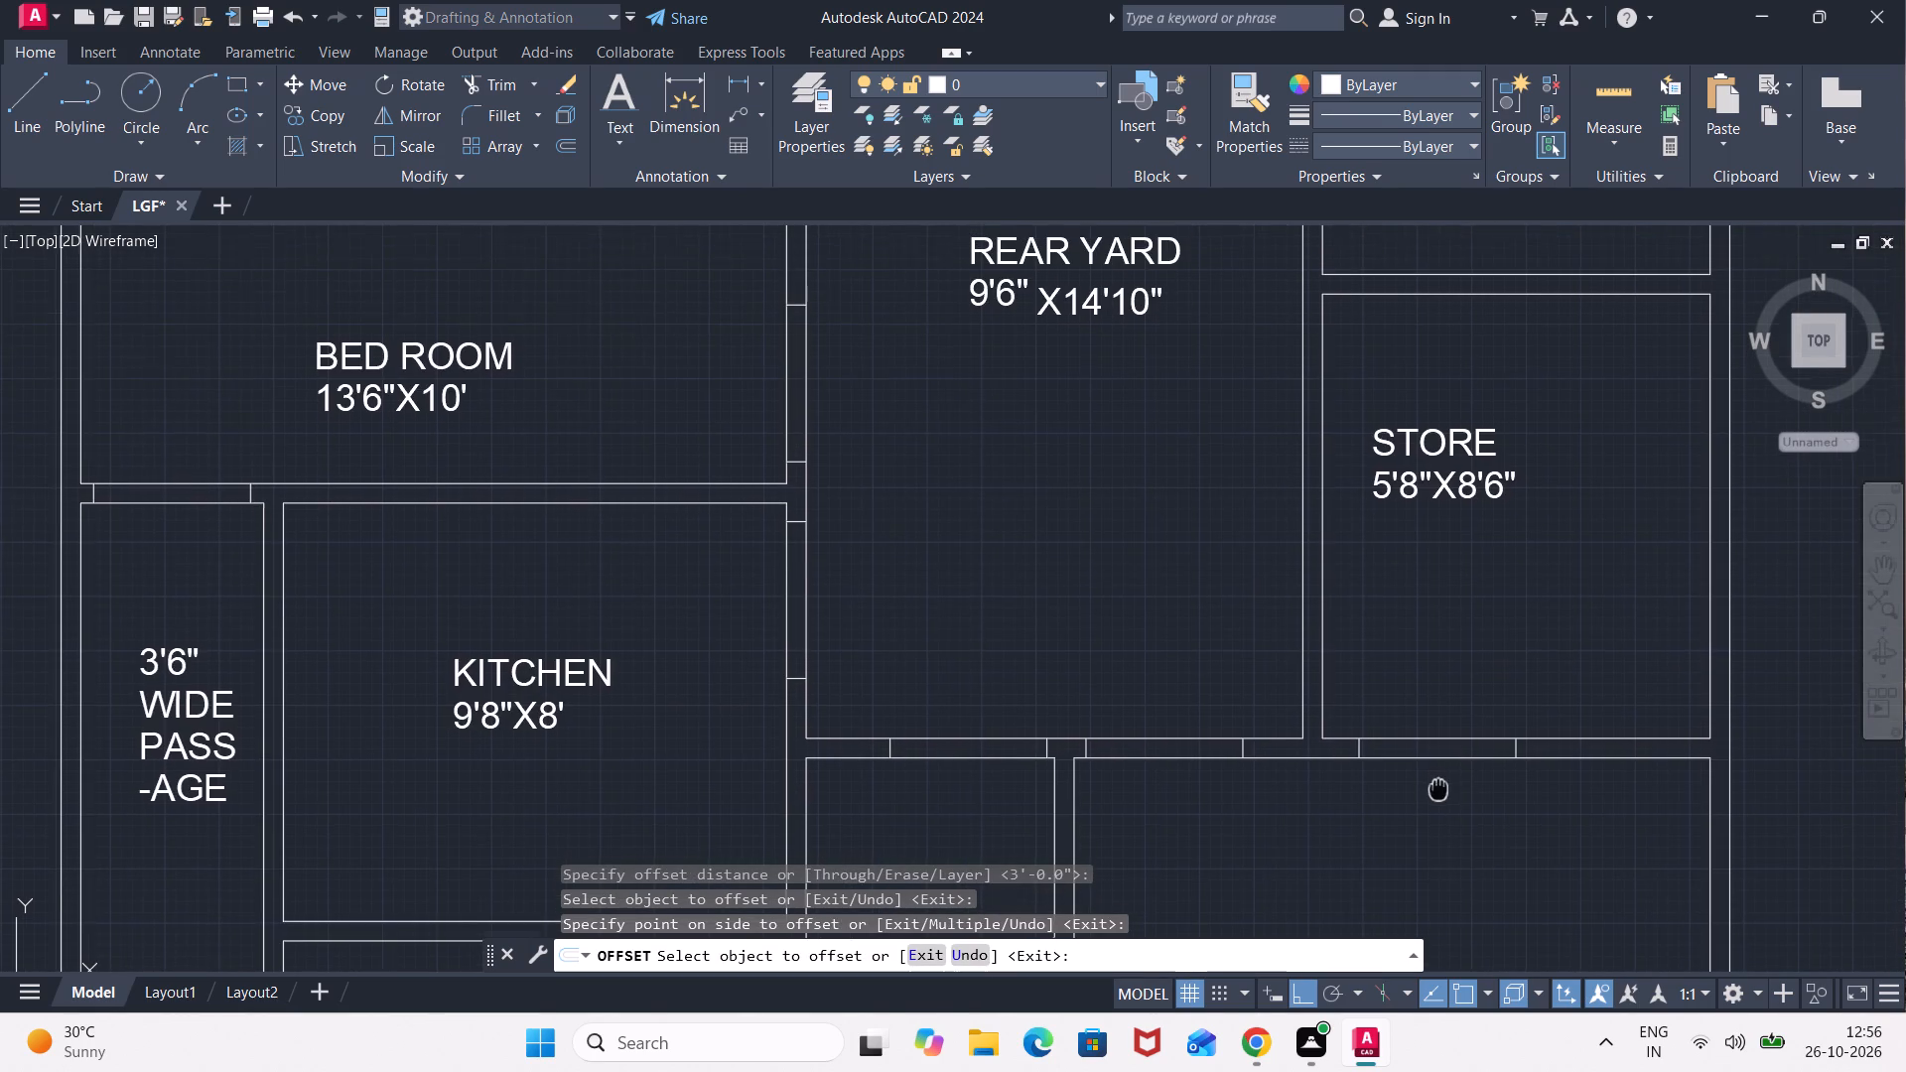
{"action": "middle_click_drag", "start_coordinate": [1437, 792], "coordinate": [1437, 794]}
{"action": "key", "text": "Escape"}
Trim the wall lines out of the three door openings between the bedrooms and the store and rear yard above them.
{"action": "type", "text": "TR"}
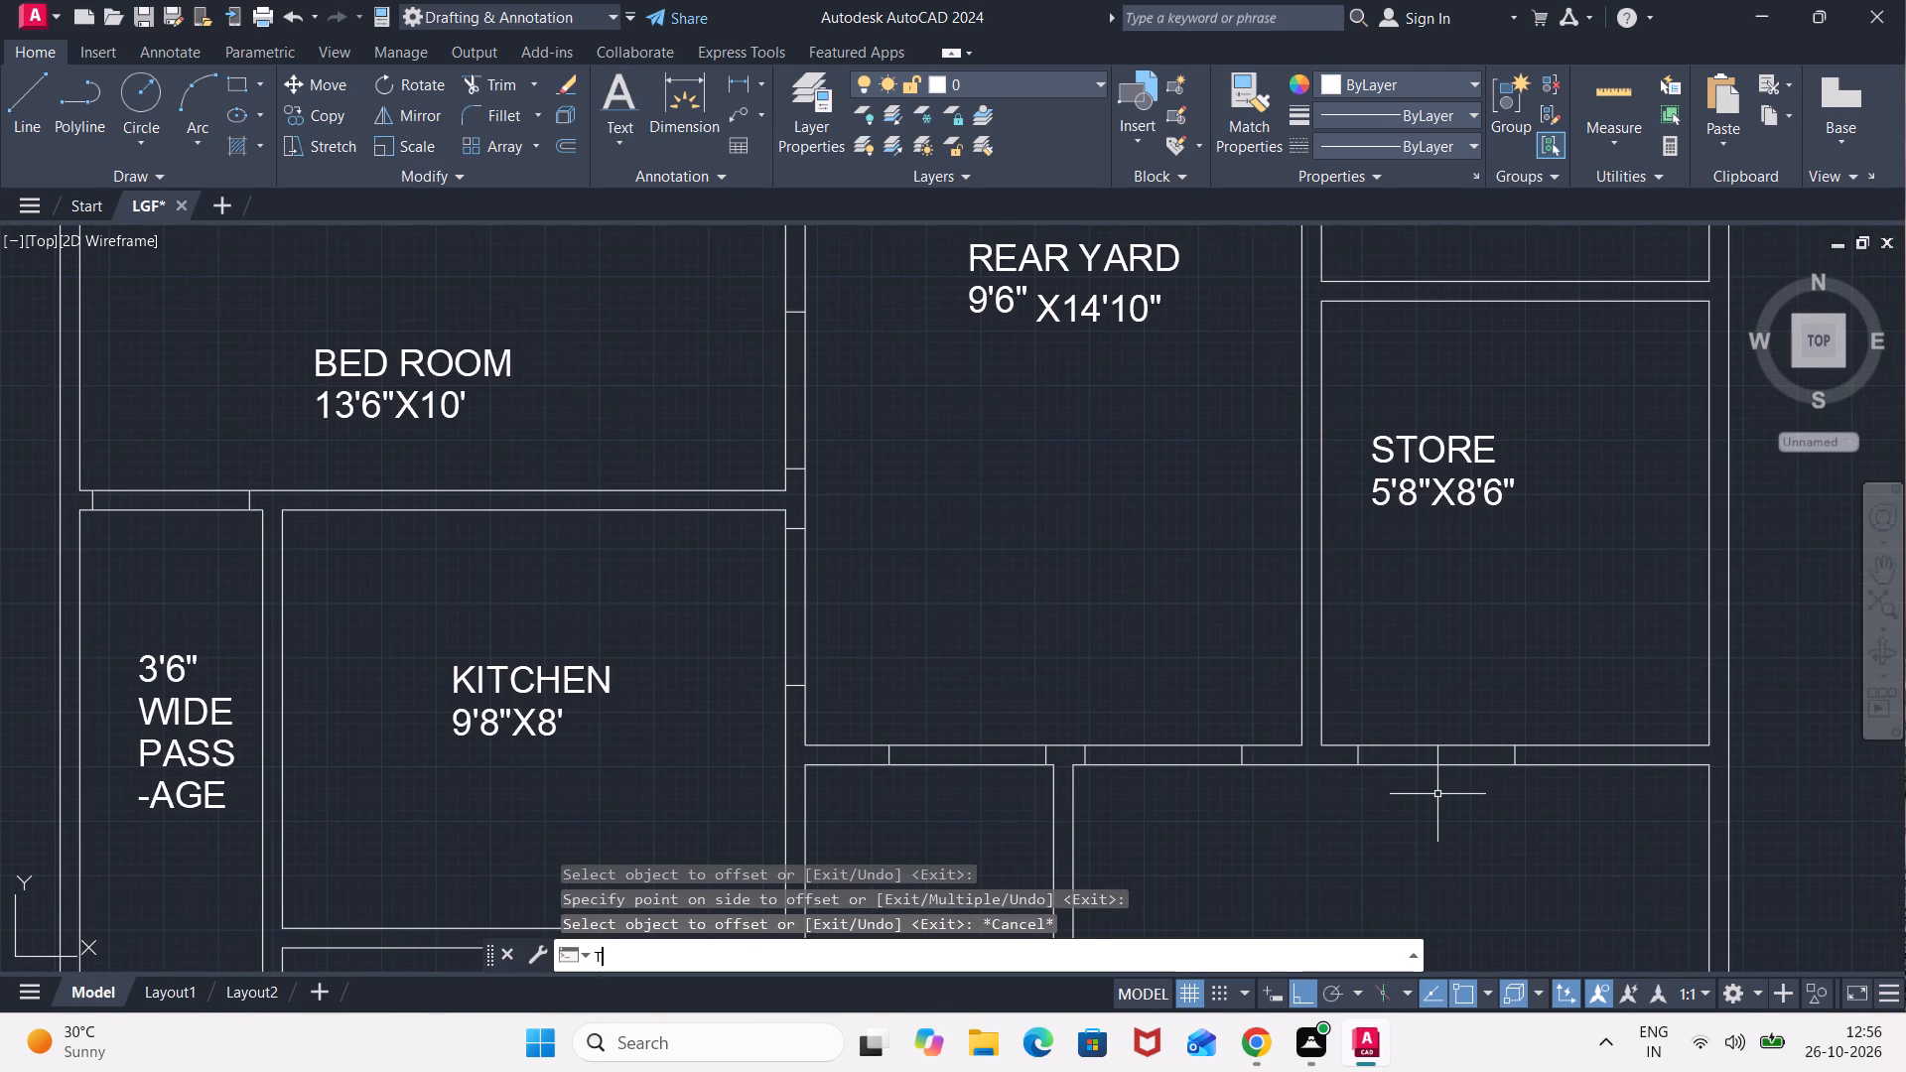
{"action": "key", "text": "Return"}
{"action": "left_click", "coordinate": [1437, 794]}
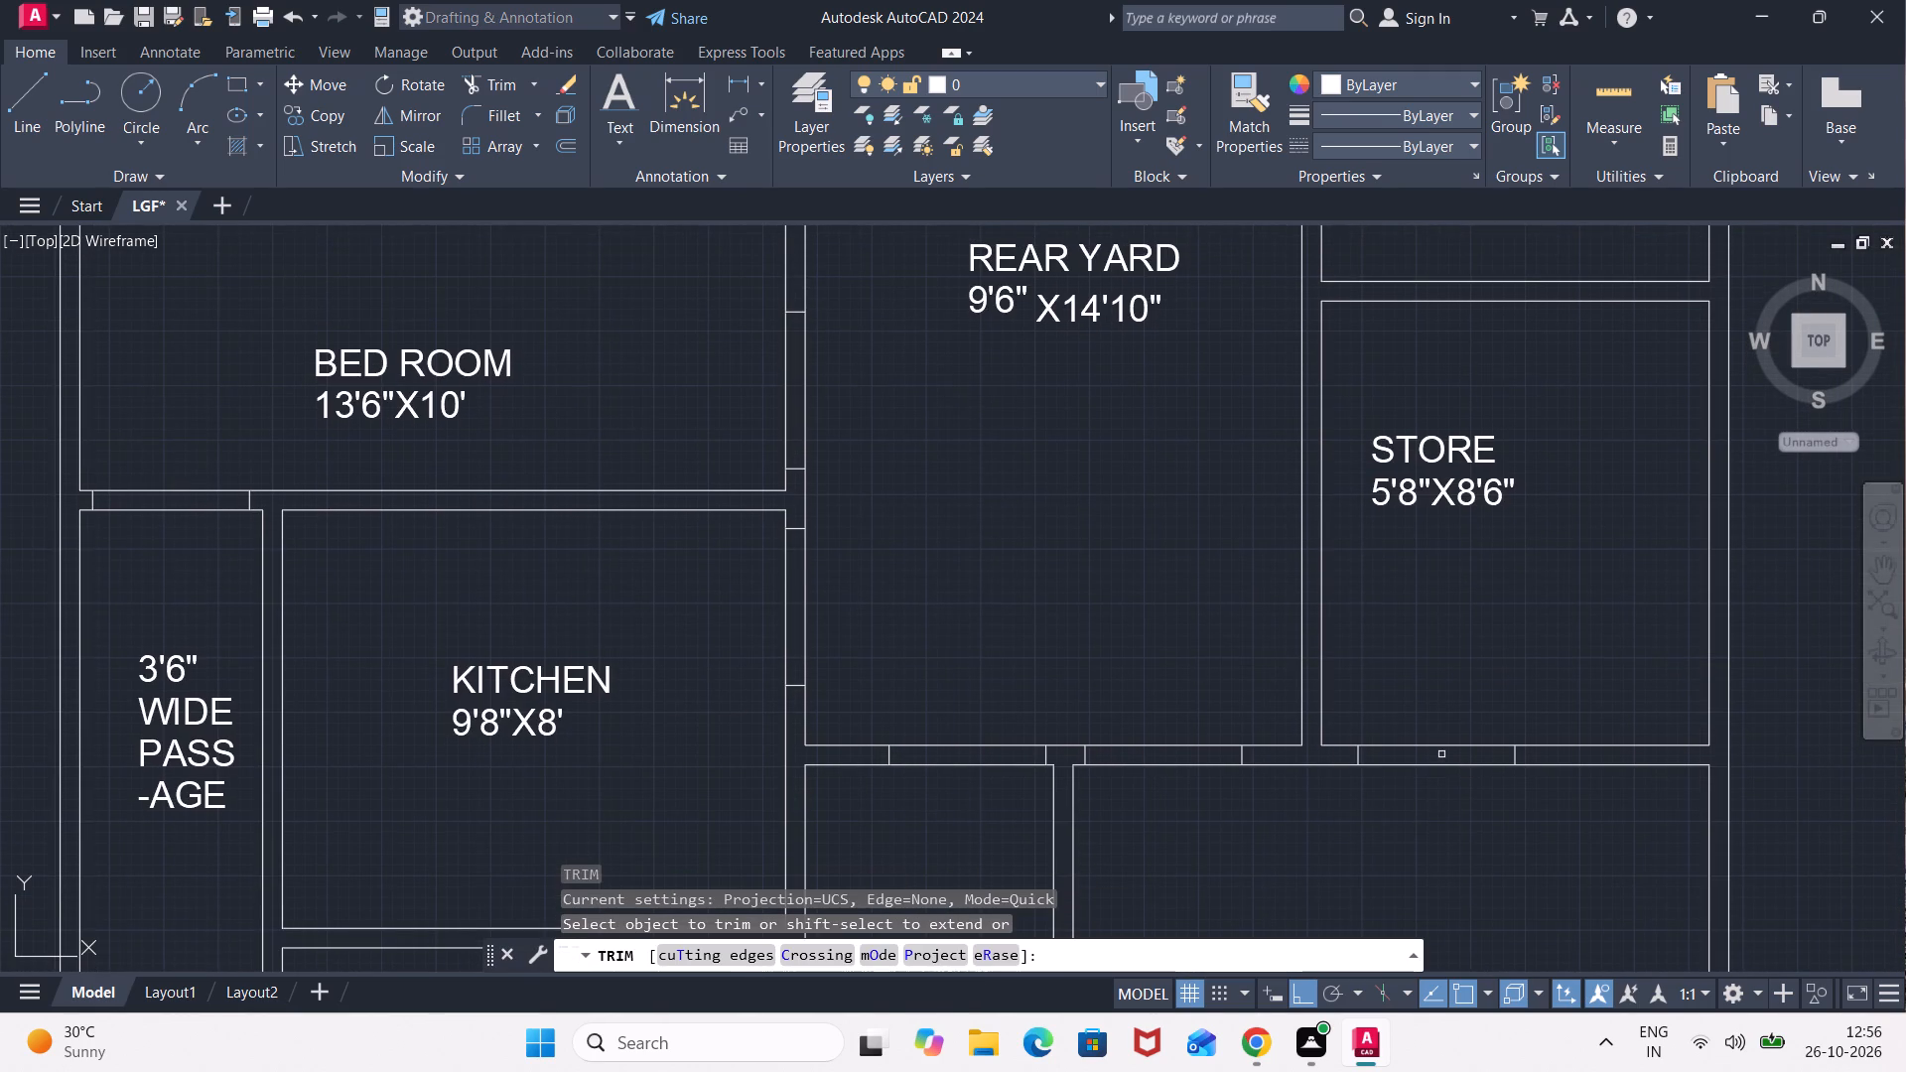
{"action": "left_click_drag", "start_coordinate": [1437, 704], "coordinate": [1436, 724]}
{"action": "double_click", "coordinate": [1418, 805]}
{"action": "left_click_drag", "start_coordinate": [1419, 801], "coordinate": [1433, 758]}
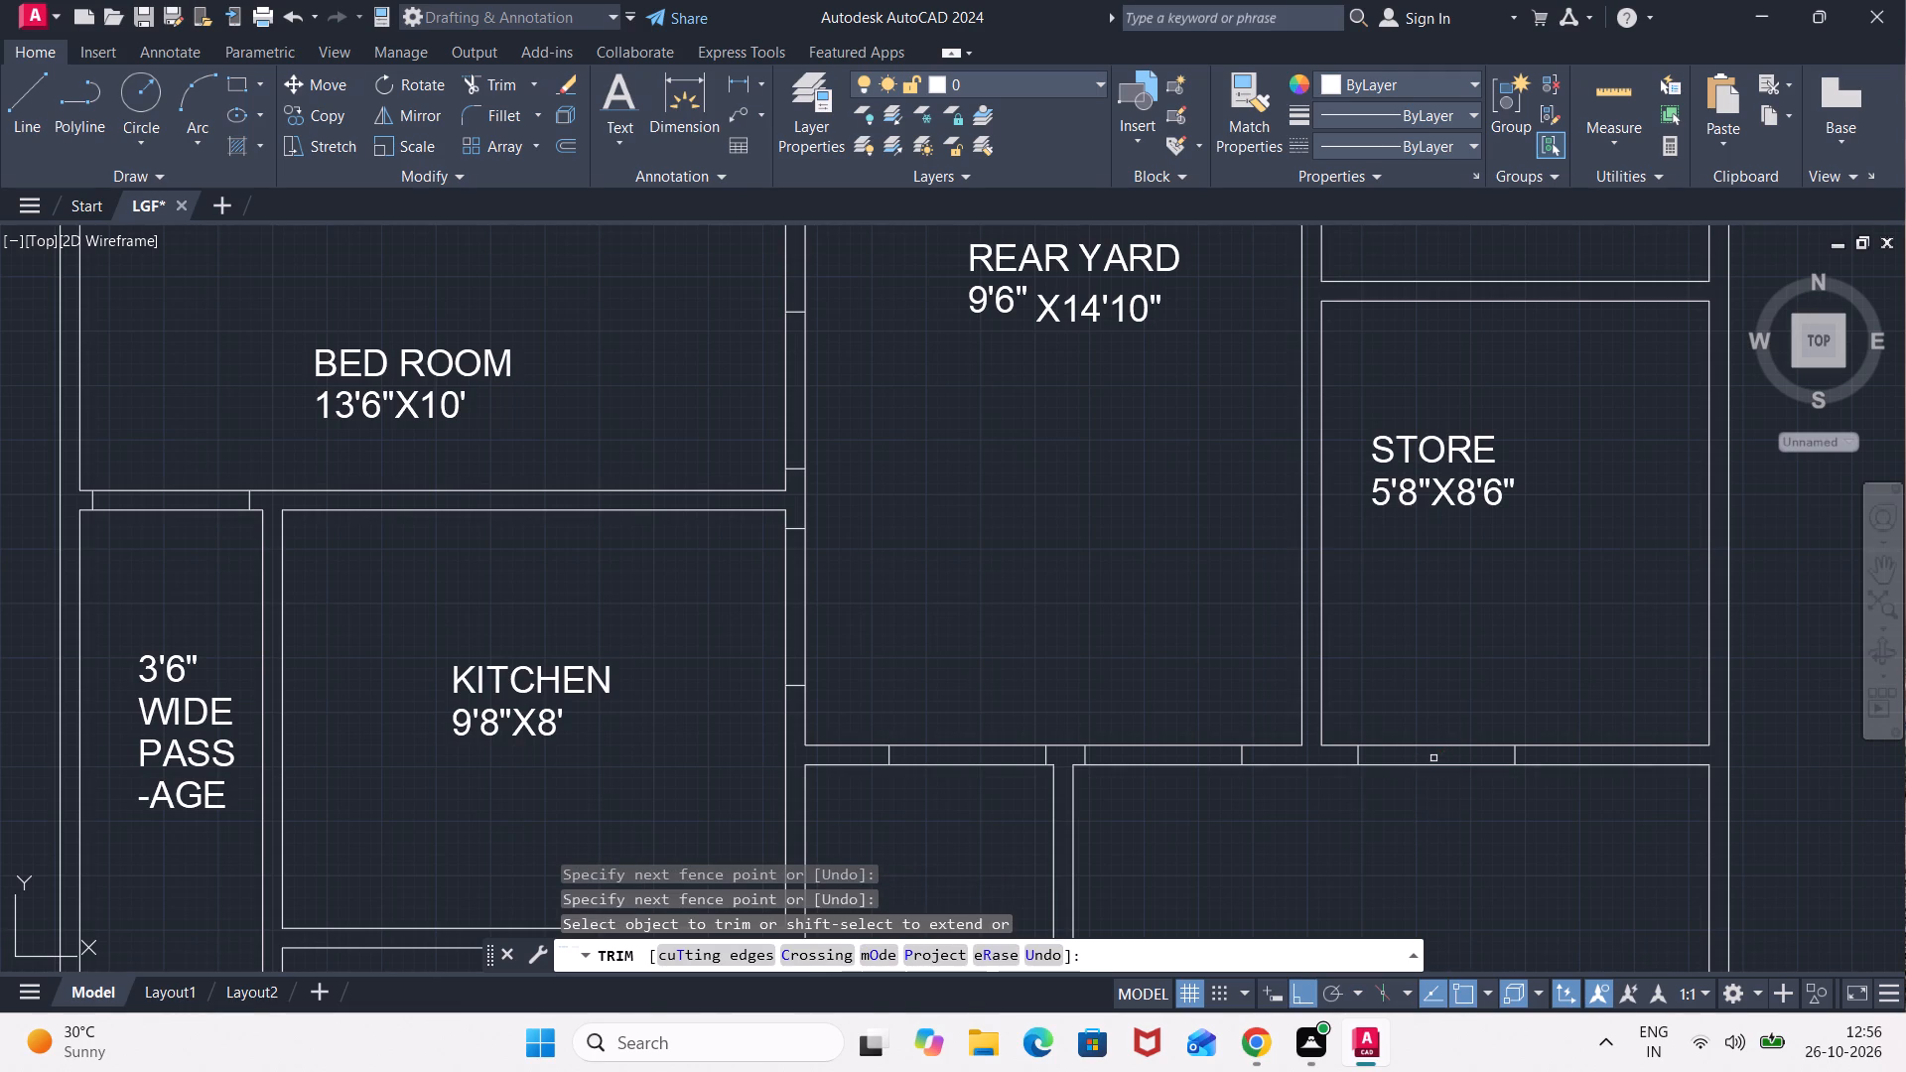
{"action": "left_click_drag", "start_coordinate": [1433, 758], "coordinate": [1433, 757]}
{"action": "left_click_drag", "start_coordinate": [1442, 769], "coordinate": [1447, 706]}
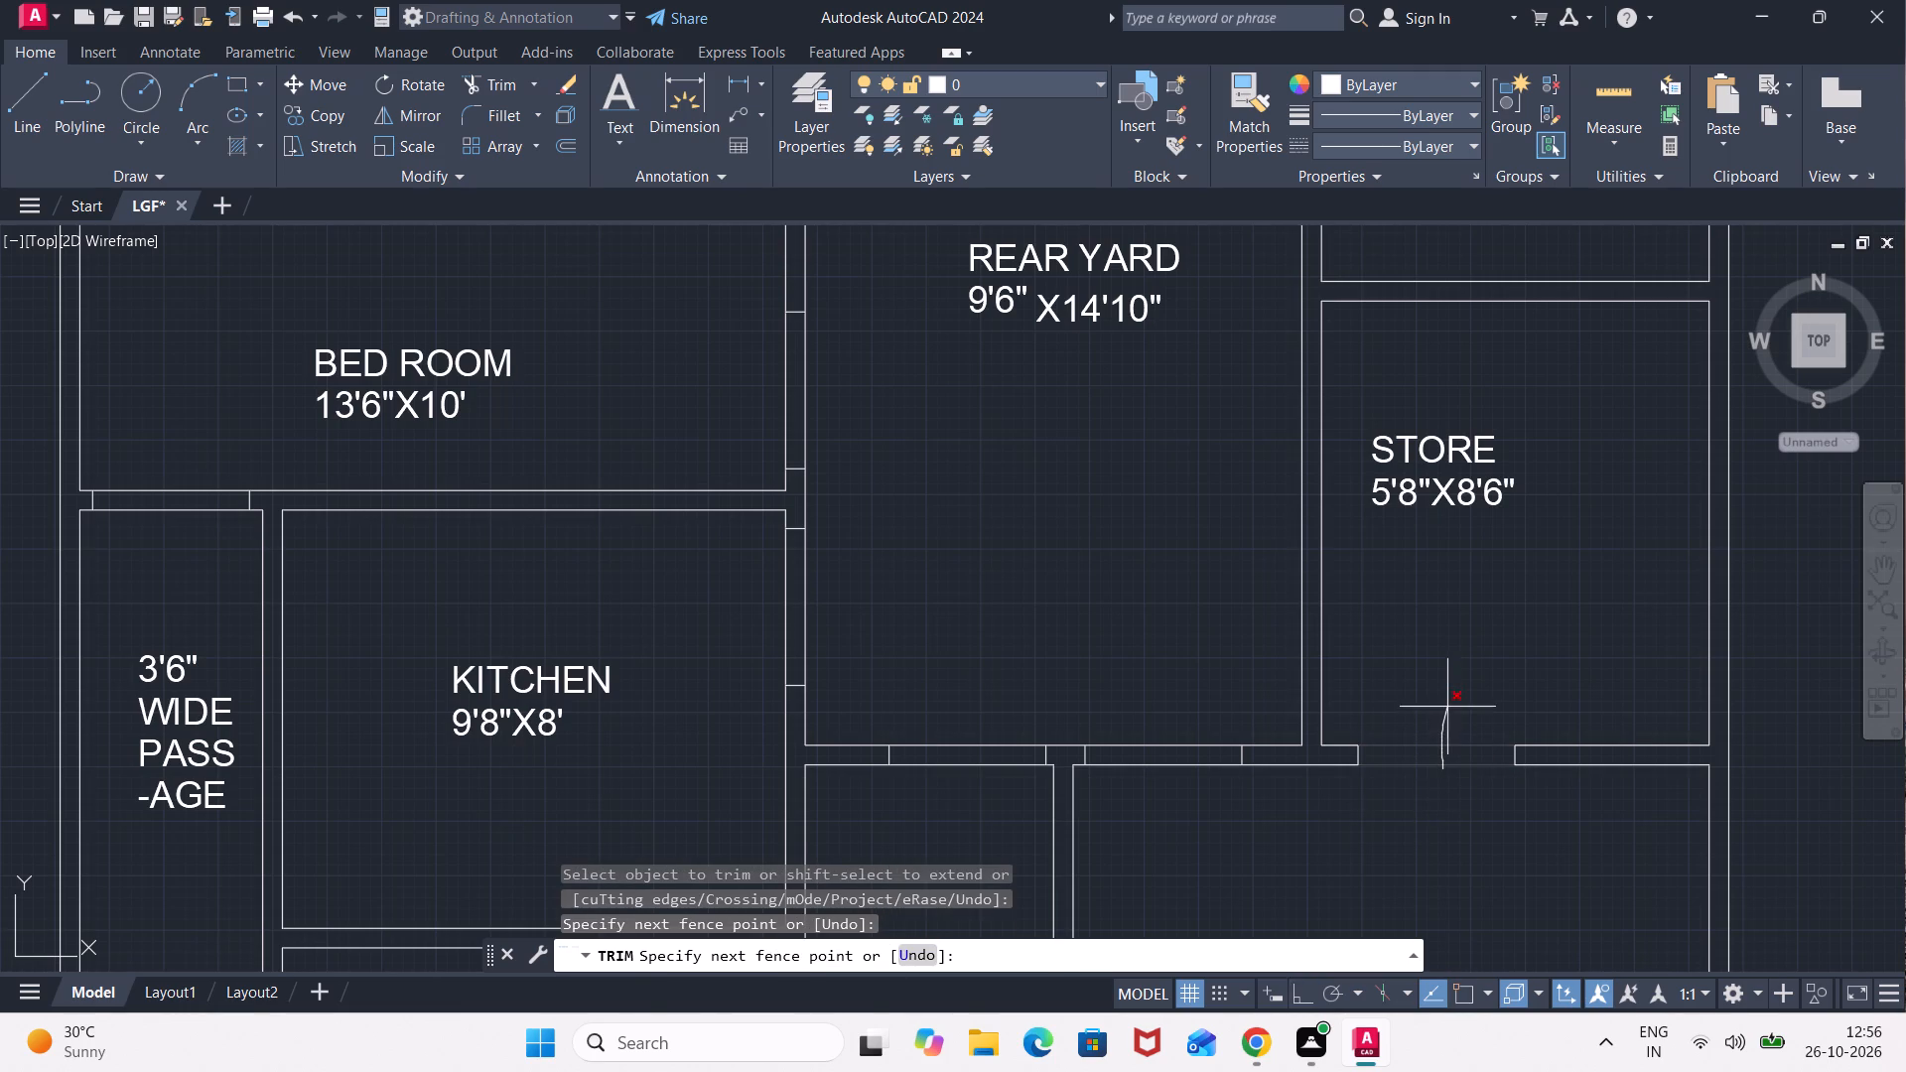
{"action": "left_click_drag", "start_coordinate": [1447, 706], "coordinate": [1453, 672]}
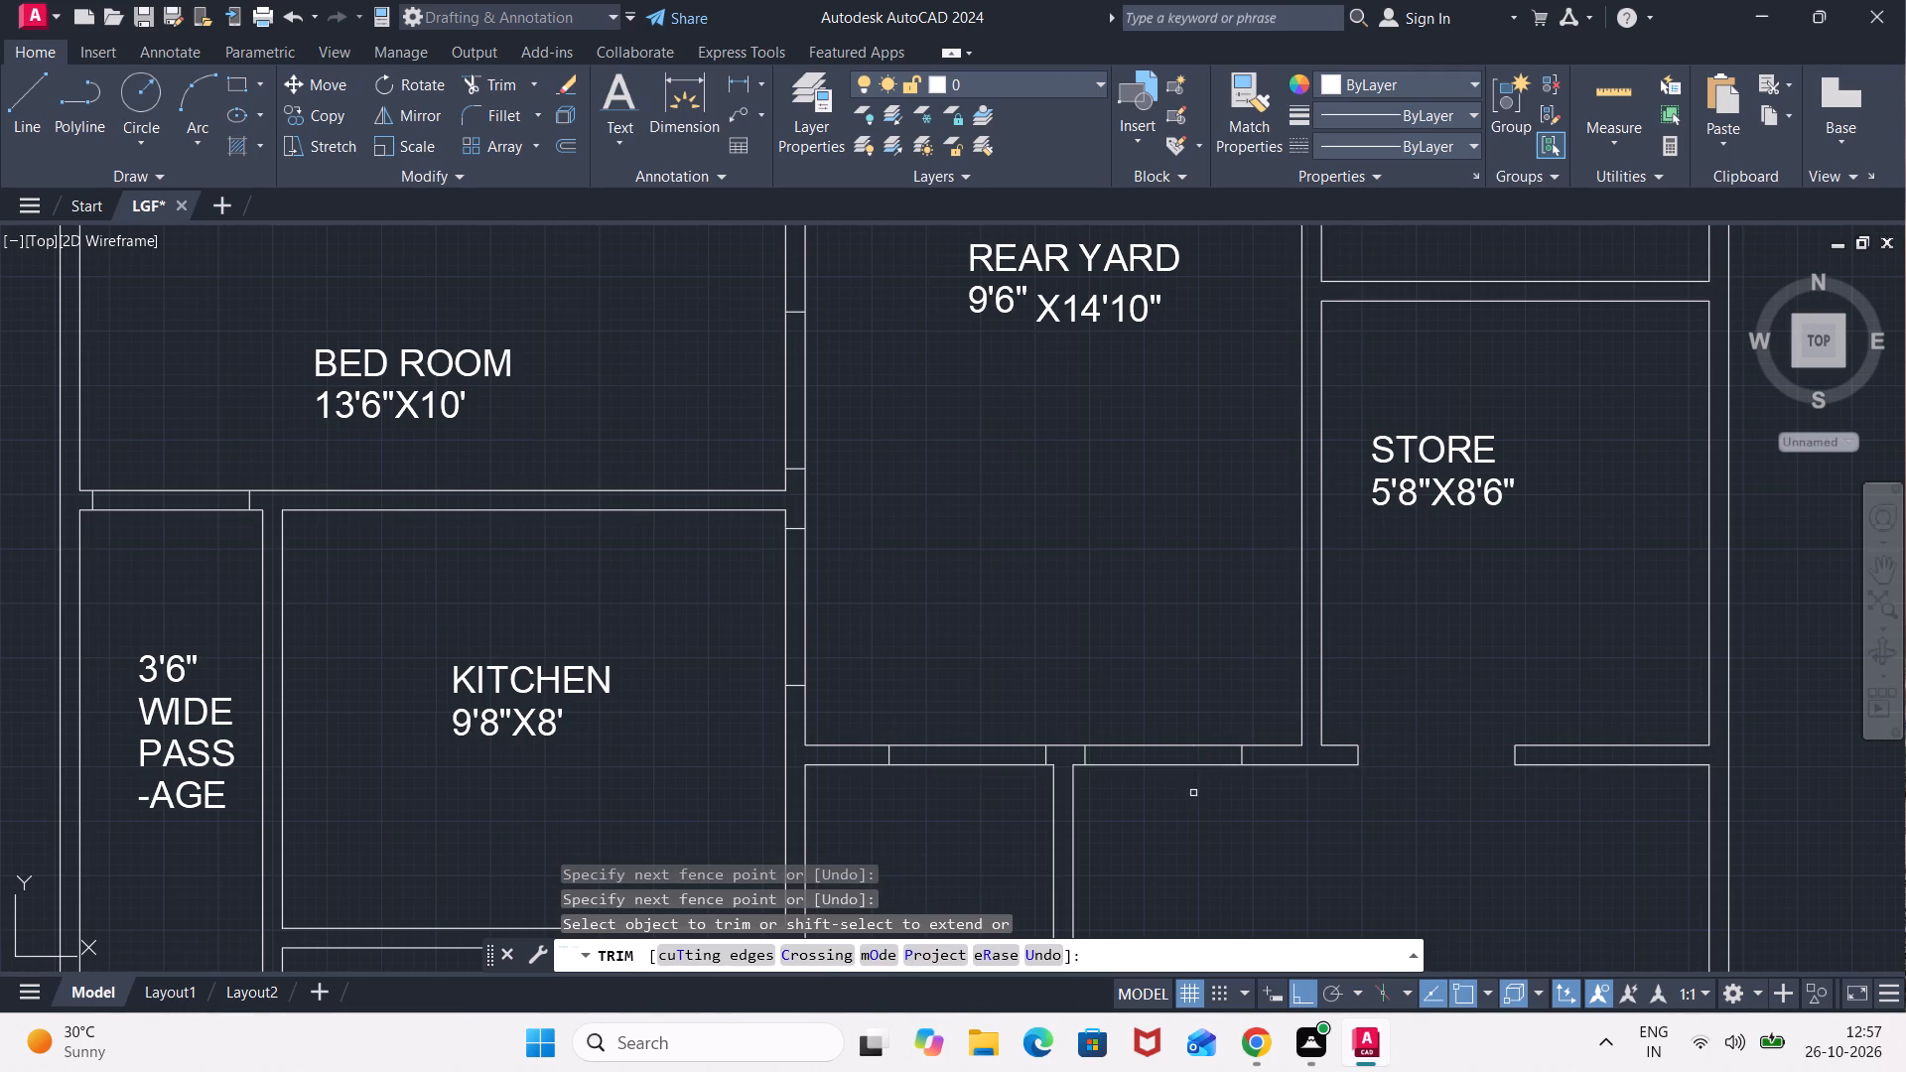
{"action": "left_click_drag", "start_coordinate": [1193, 793], "coordinate": [1198, 721]}
{"action": "left_click", "coordinate": [1004, 691]}
{"action": "left_click", "coordinate": [990, 782]}
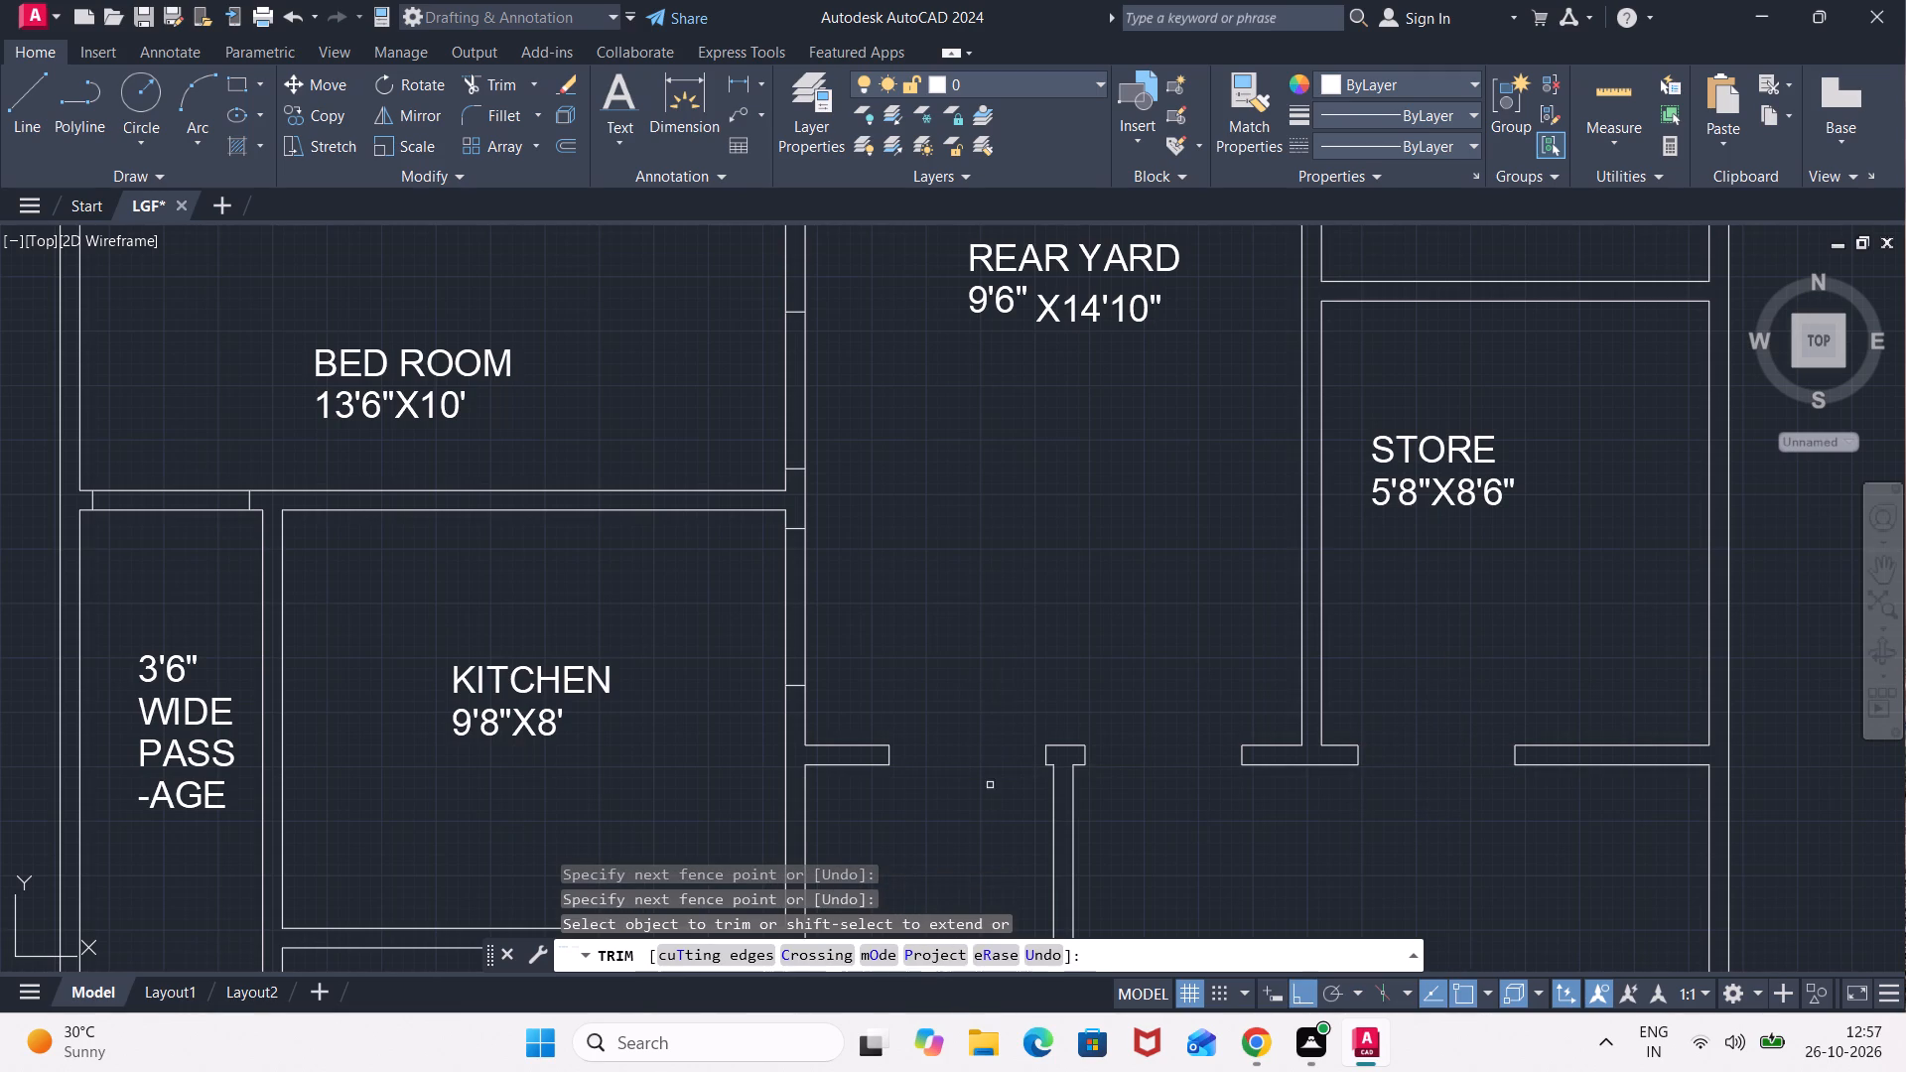
Trim the wall lines out of the kitchen–rear yard, 13'6"X10' bedroom–rear yard and bedroom–passage door openings.
{"action": "left_click", "coordinate": [858, 630]}
{"action": "left_click", "coordinate": [766, 616]}
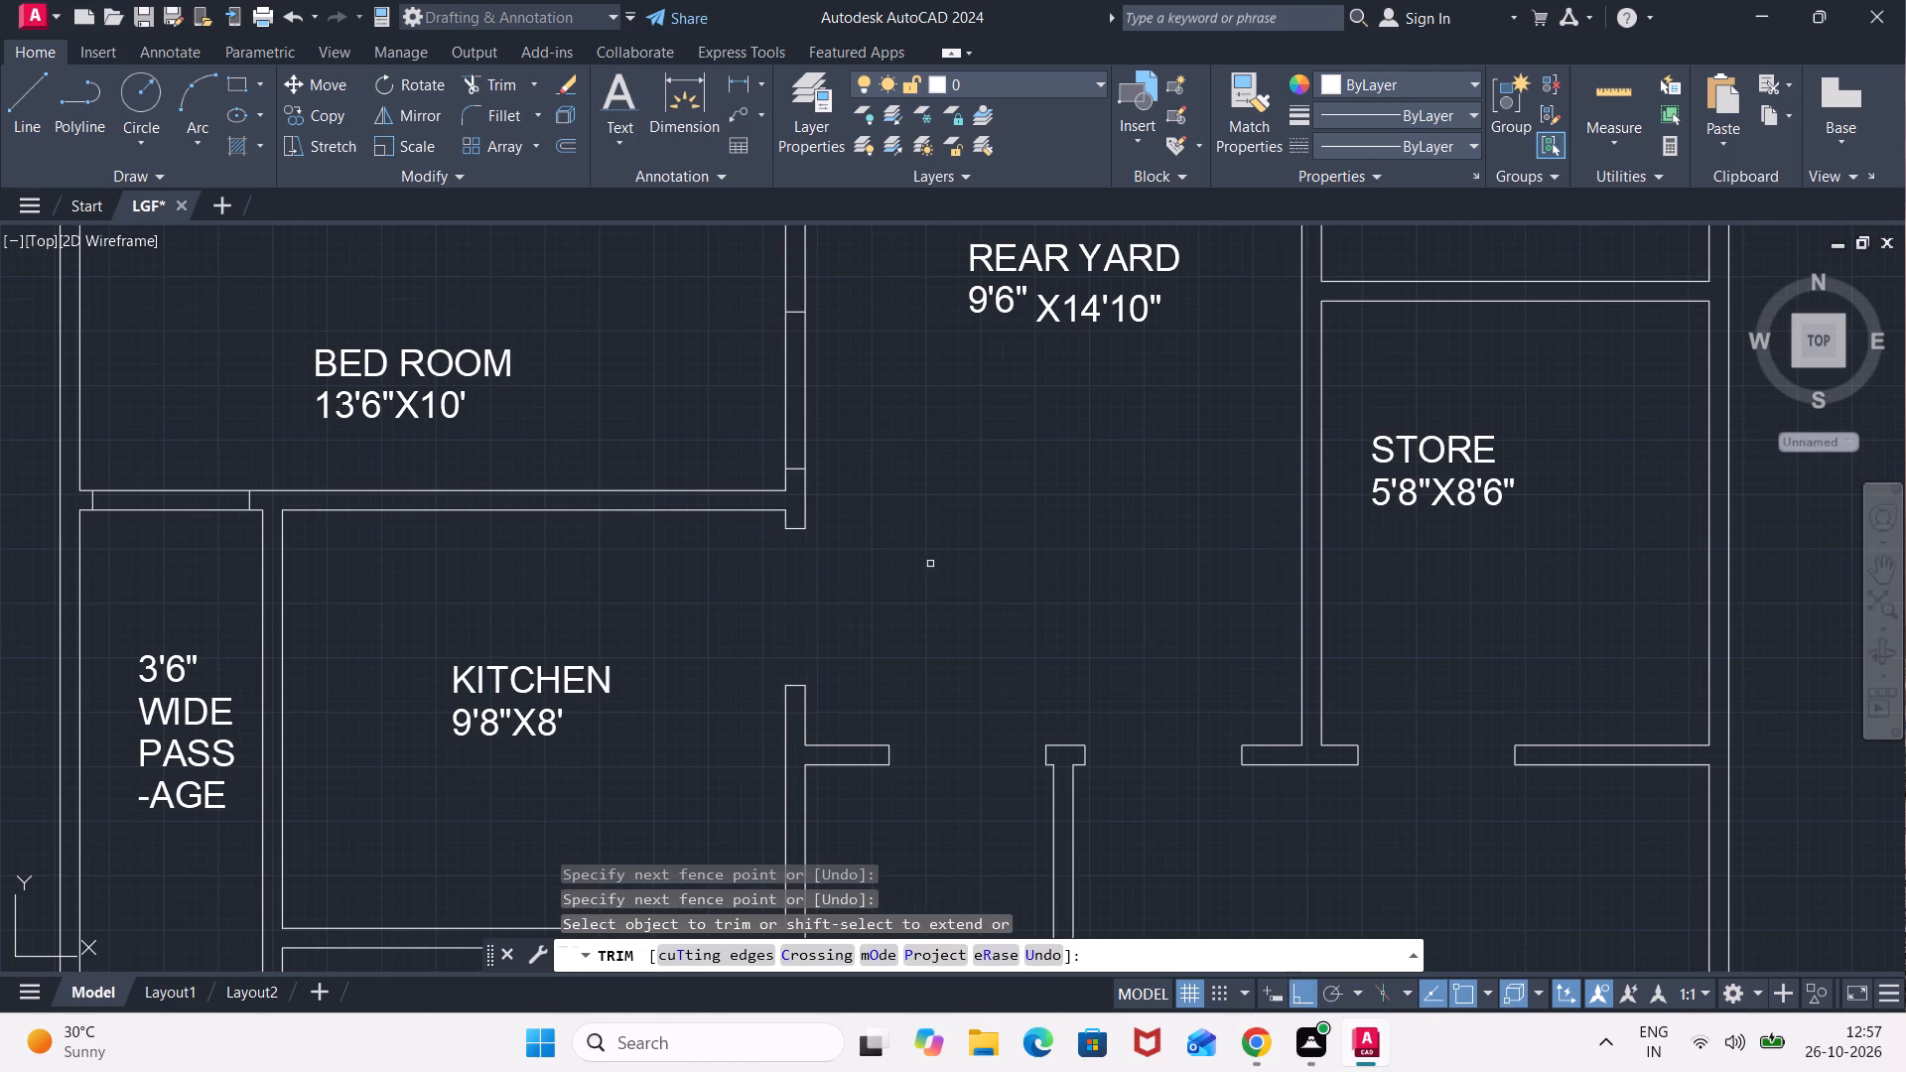
{"action": "middle_click_drag", "start_coordinate": [936, 563], "coordinate": [1025, 722]}
{"action": "left_click", "coordinate": [947, 556]}
{"action": "left_click", "coordinate": [822, 549]}
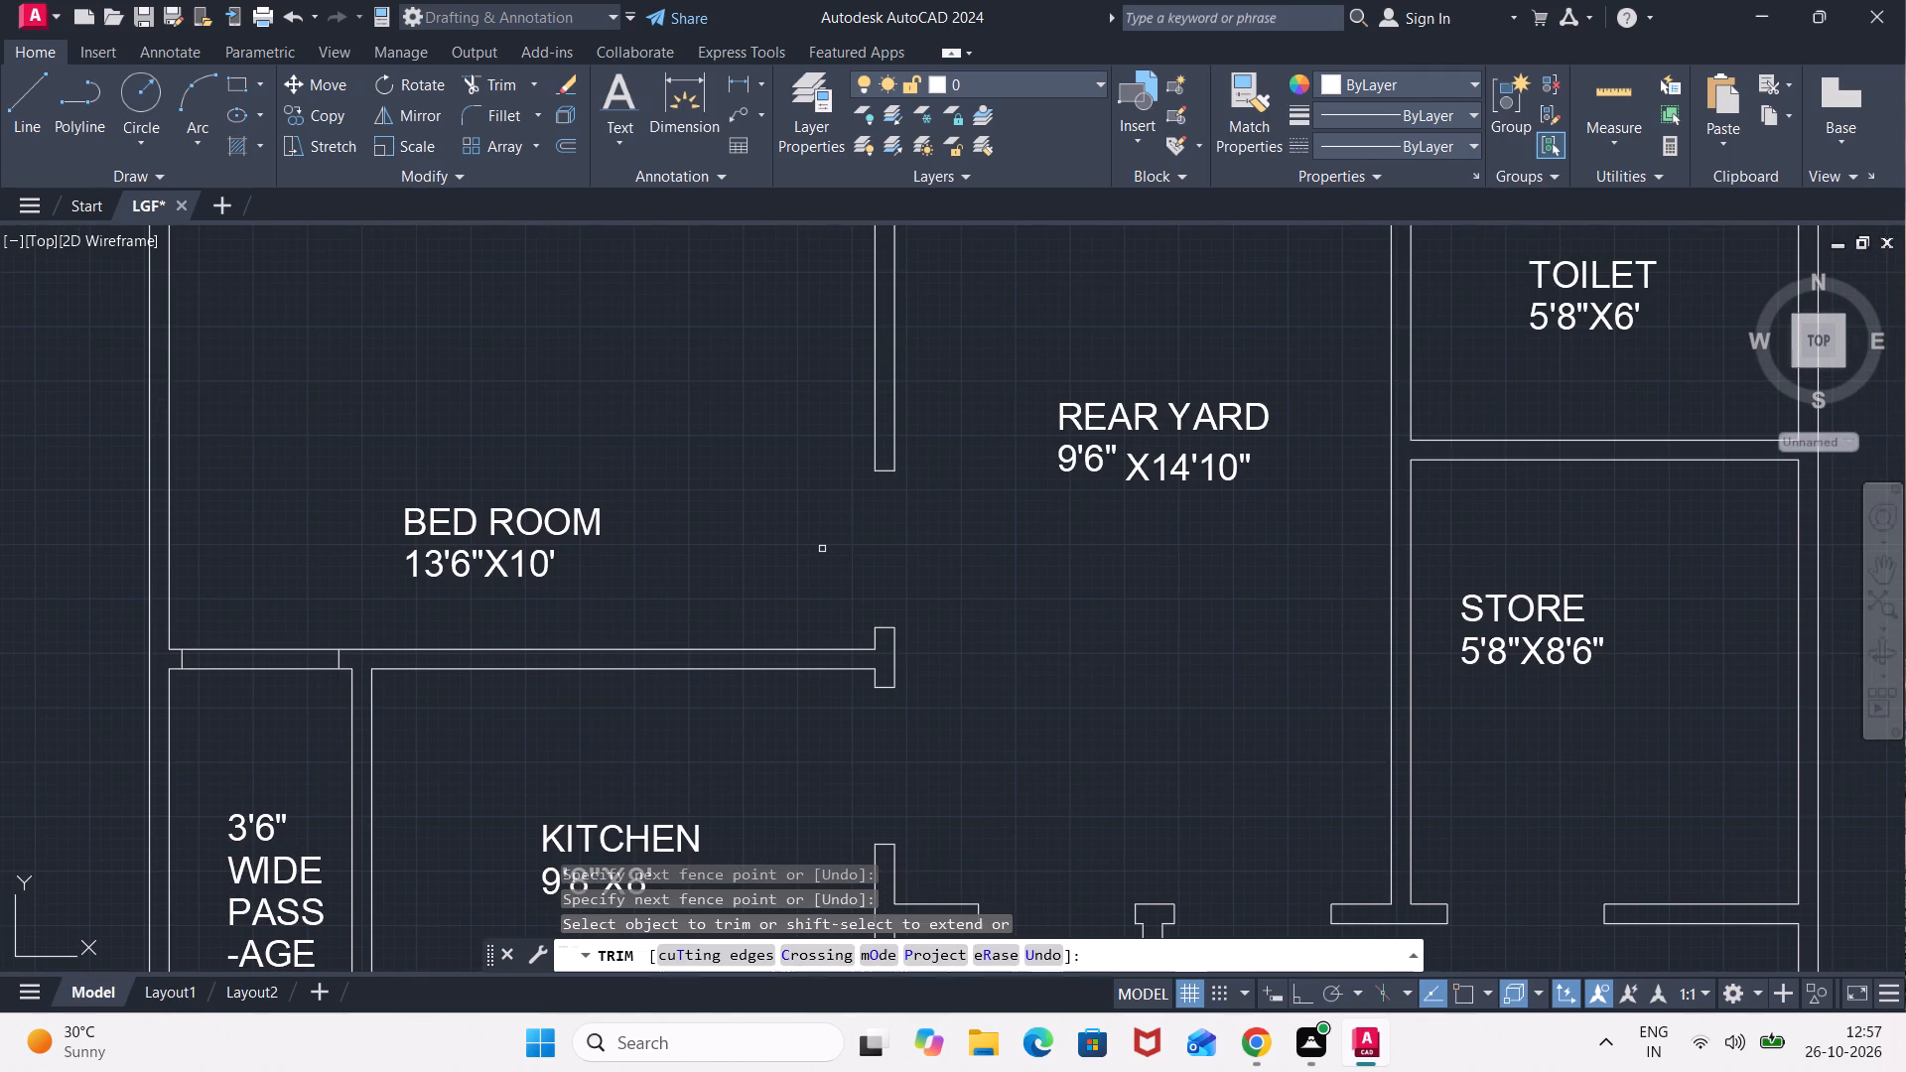
{"action": "scroll", "coordinate": [685, 717], "scroll_direction": "down", "scroll_amount": 1}
{"action": "middle_click_drag", "start_coordinate": [662, 722], "coordinate": [1569, 711]}
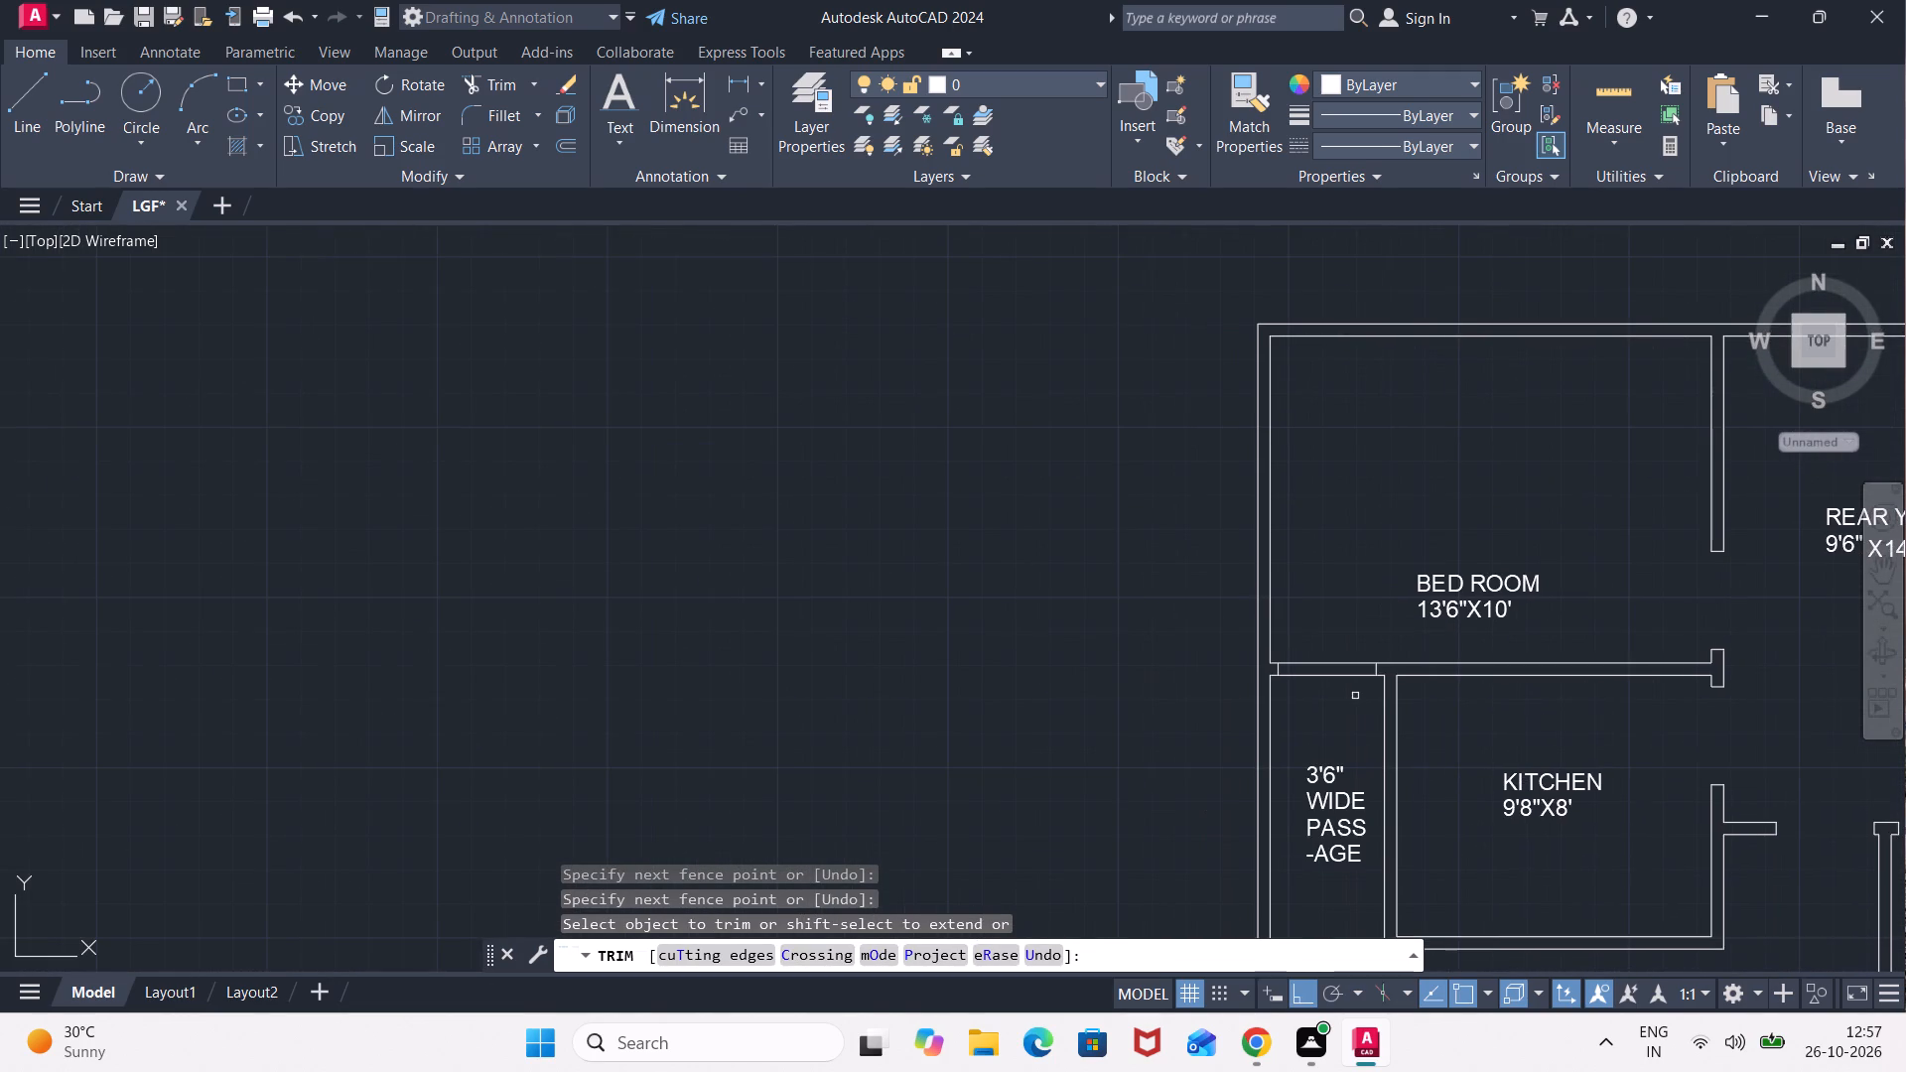
{"action": "left_click_drag", "start_coordinate": [1345, 695], "coordinate": [1343, 670]}
{"action": "left_click", "coordinate": [1328, 586]}
{"action": "left_click", "coordinate": [1327, 725]}
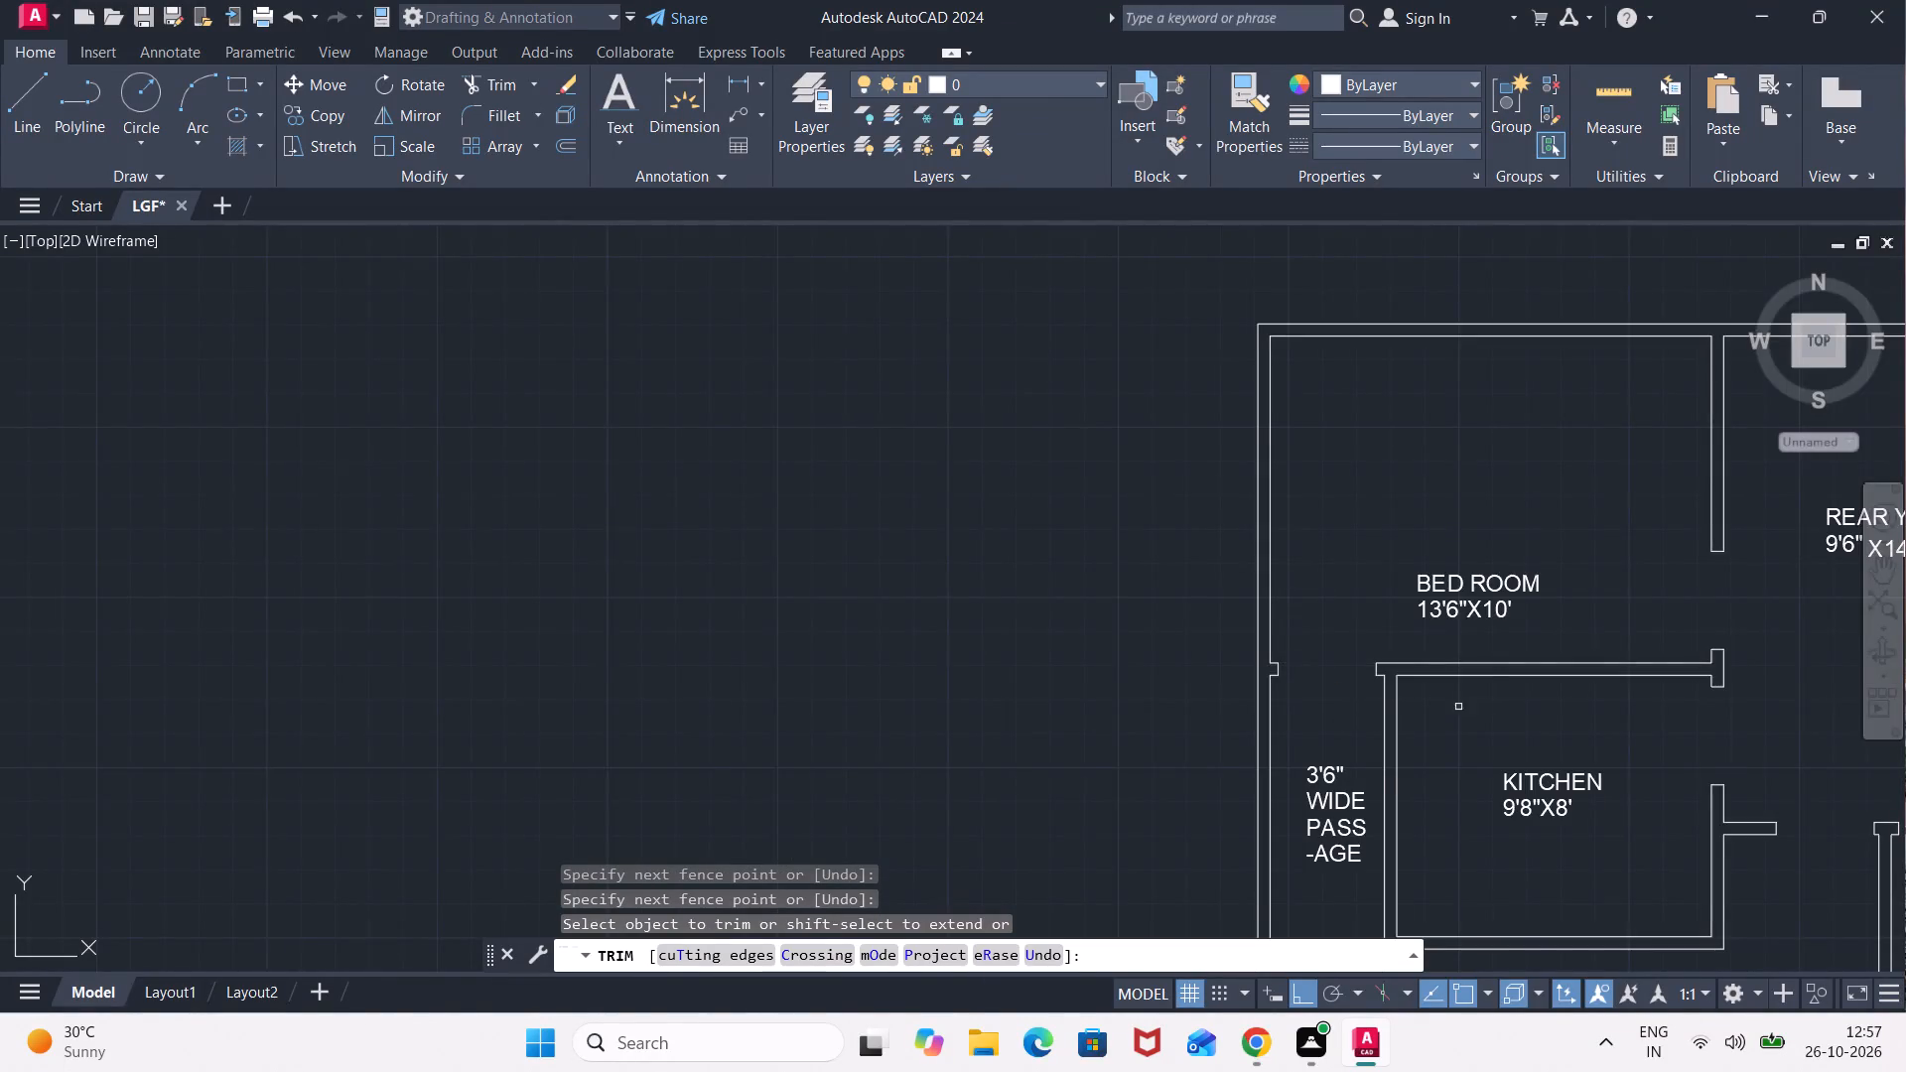
{"action": "scroll", "coordinate": [1512, 711], "scroll_direction": "down", "scroll_amount": 2}
{"action": "middle_click_drag", "start_coordinate": [1531, 711], "coordinate": [1282, 612]}
{"action": "middle_click_drag", "start_coordinate": [1539, 585], "coordinate": [1480, 587]}
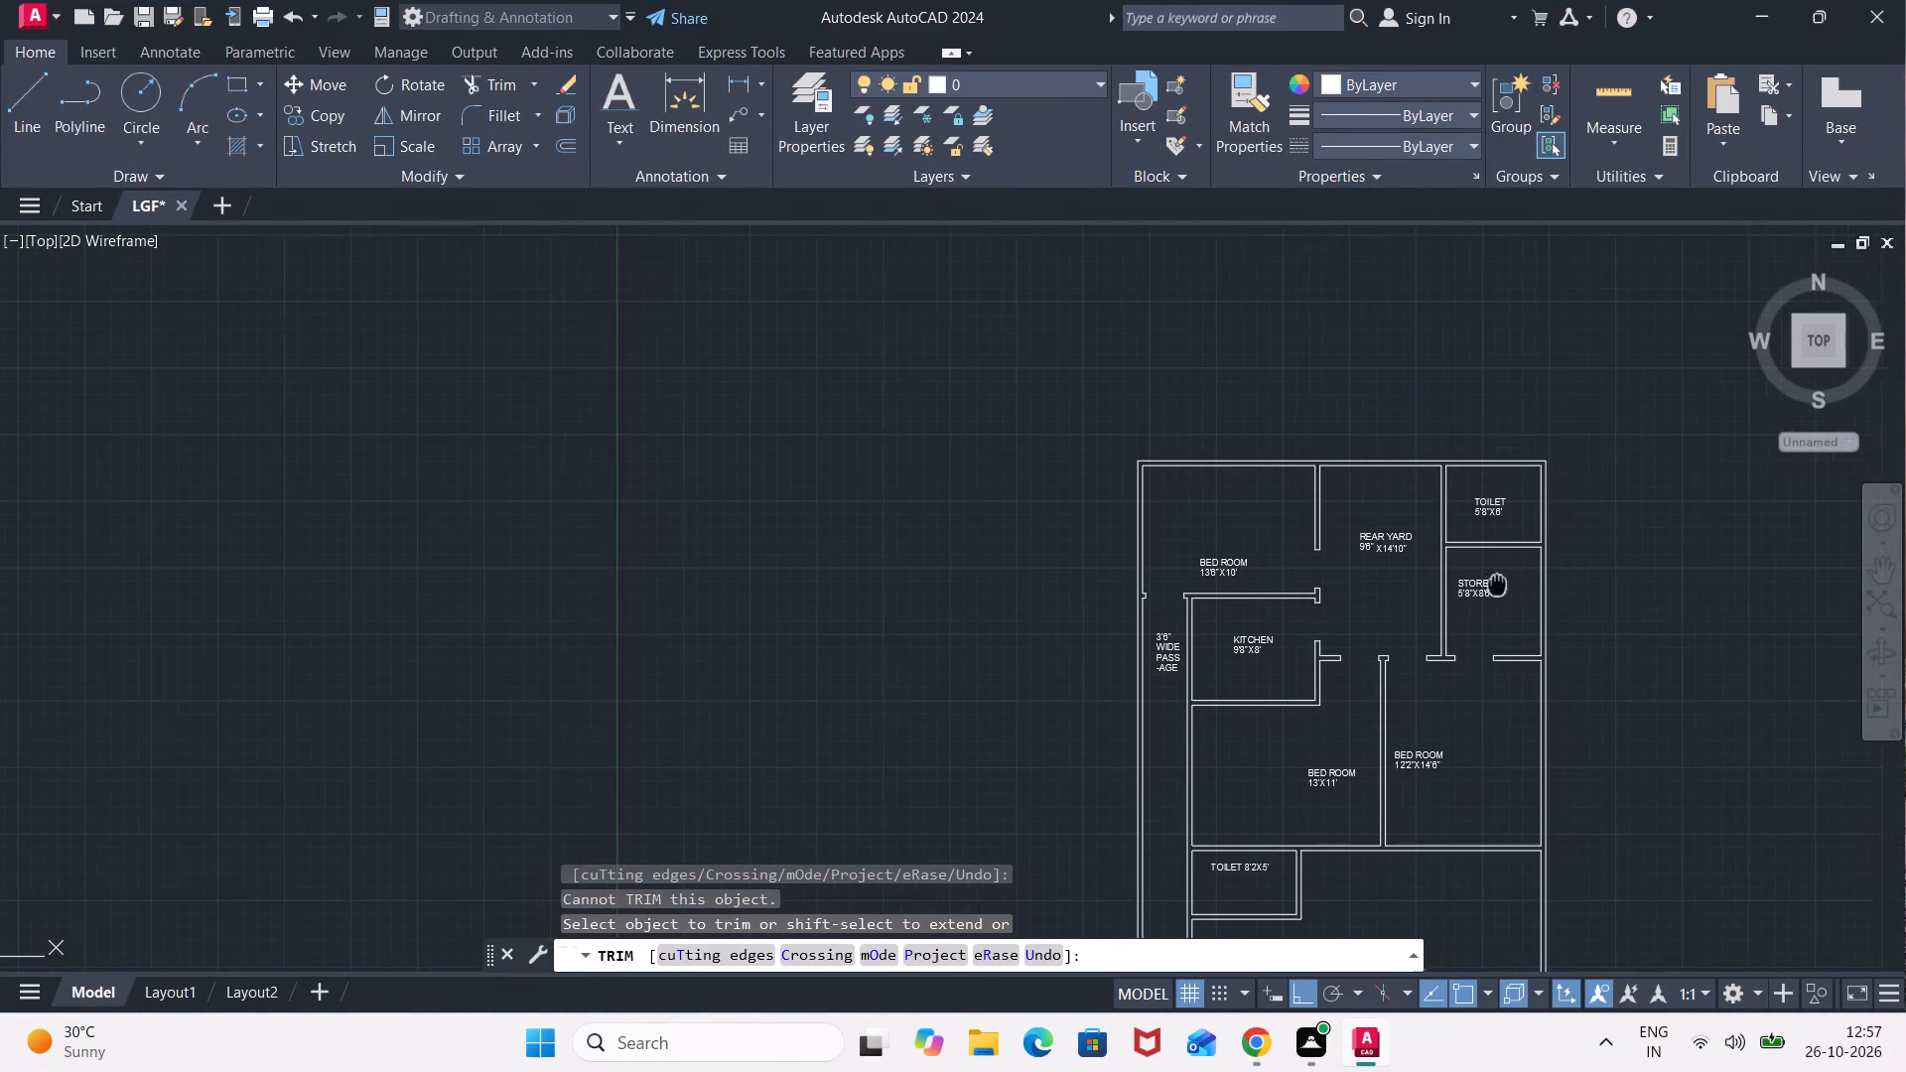
{"action": "middle_click_drag", "start_coordinate": [1480, 587], "coordinate": [1392, 609]}
{"action": "scroll", "coordinate": [1398, 600], "scroll_direction": "up", "scroll_amount": 1}
{"action": "key", "text": "Escape"}
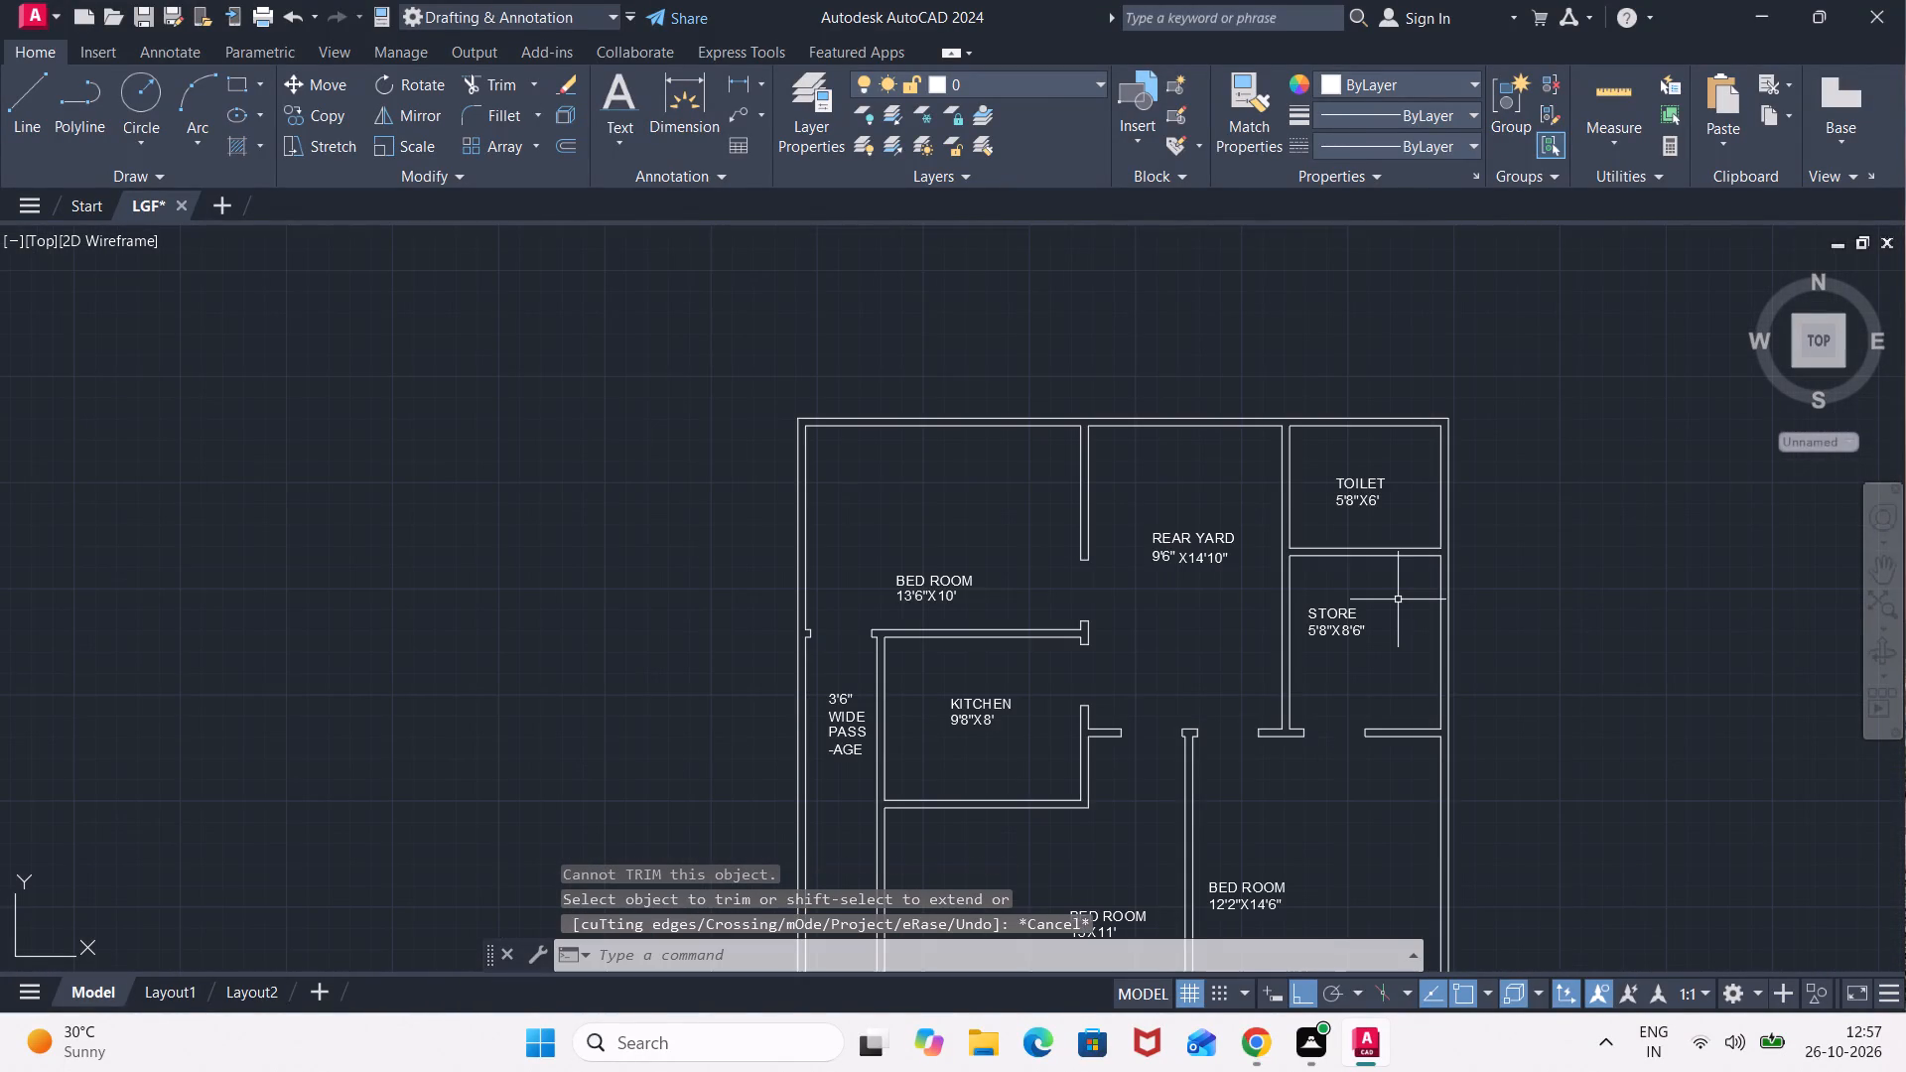
Mark a door opening between the rear yard and 5'8"X6' toilet: draw a jamb line near the store partition and offset it 2'6" into the toilet's length.
{"action": "scroll", "coordinate": [1337, 553], "scroll_direction": "up", "scroll_amount": 1}
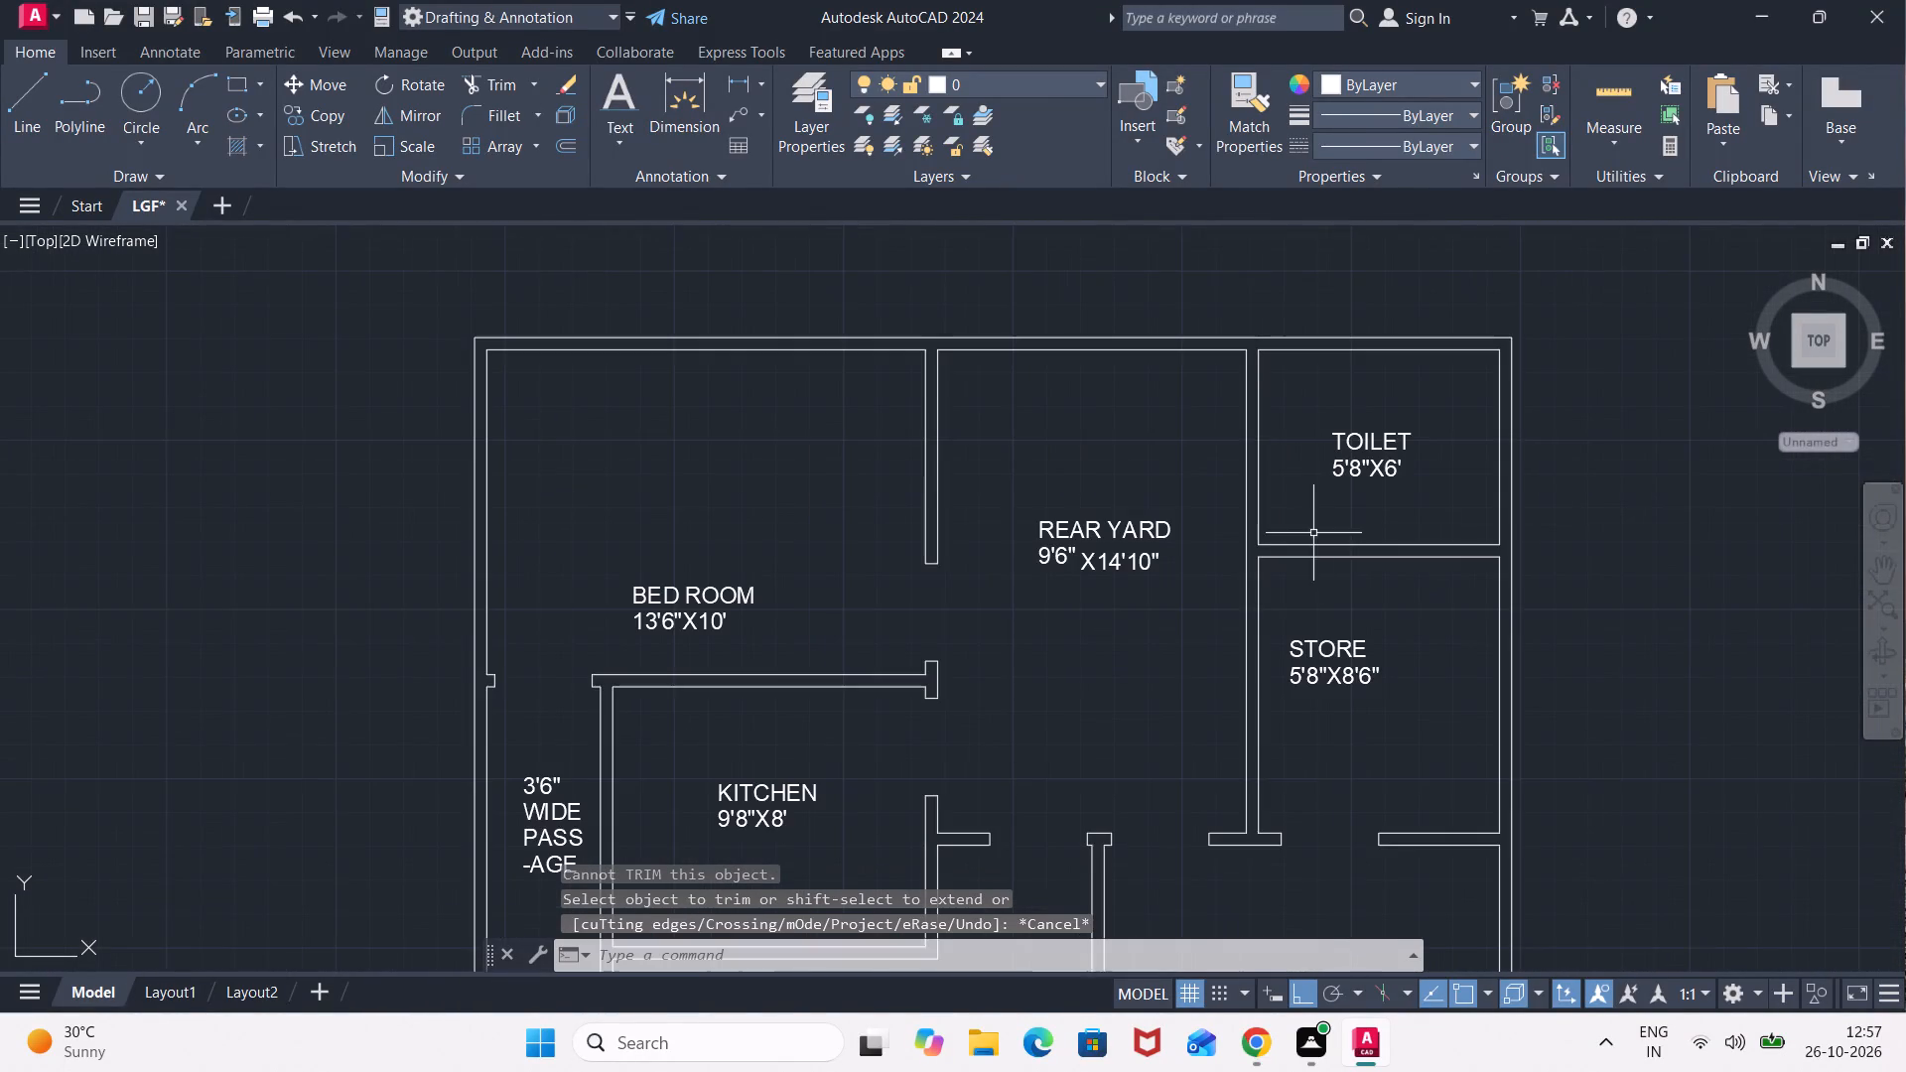
{"action": "middle_click_drag", "start_coordinate": [1313, 532], "coordinate": [1325, 607]}
{"action": "scroll", "coordinate": [1301, 595], "scroll_direction": "up", "scroll_amount": 1}
{"action": "key", "text": "l"}
{"action": "key", "text": "Return"}
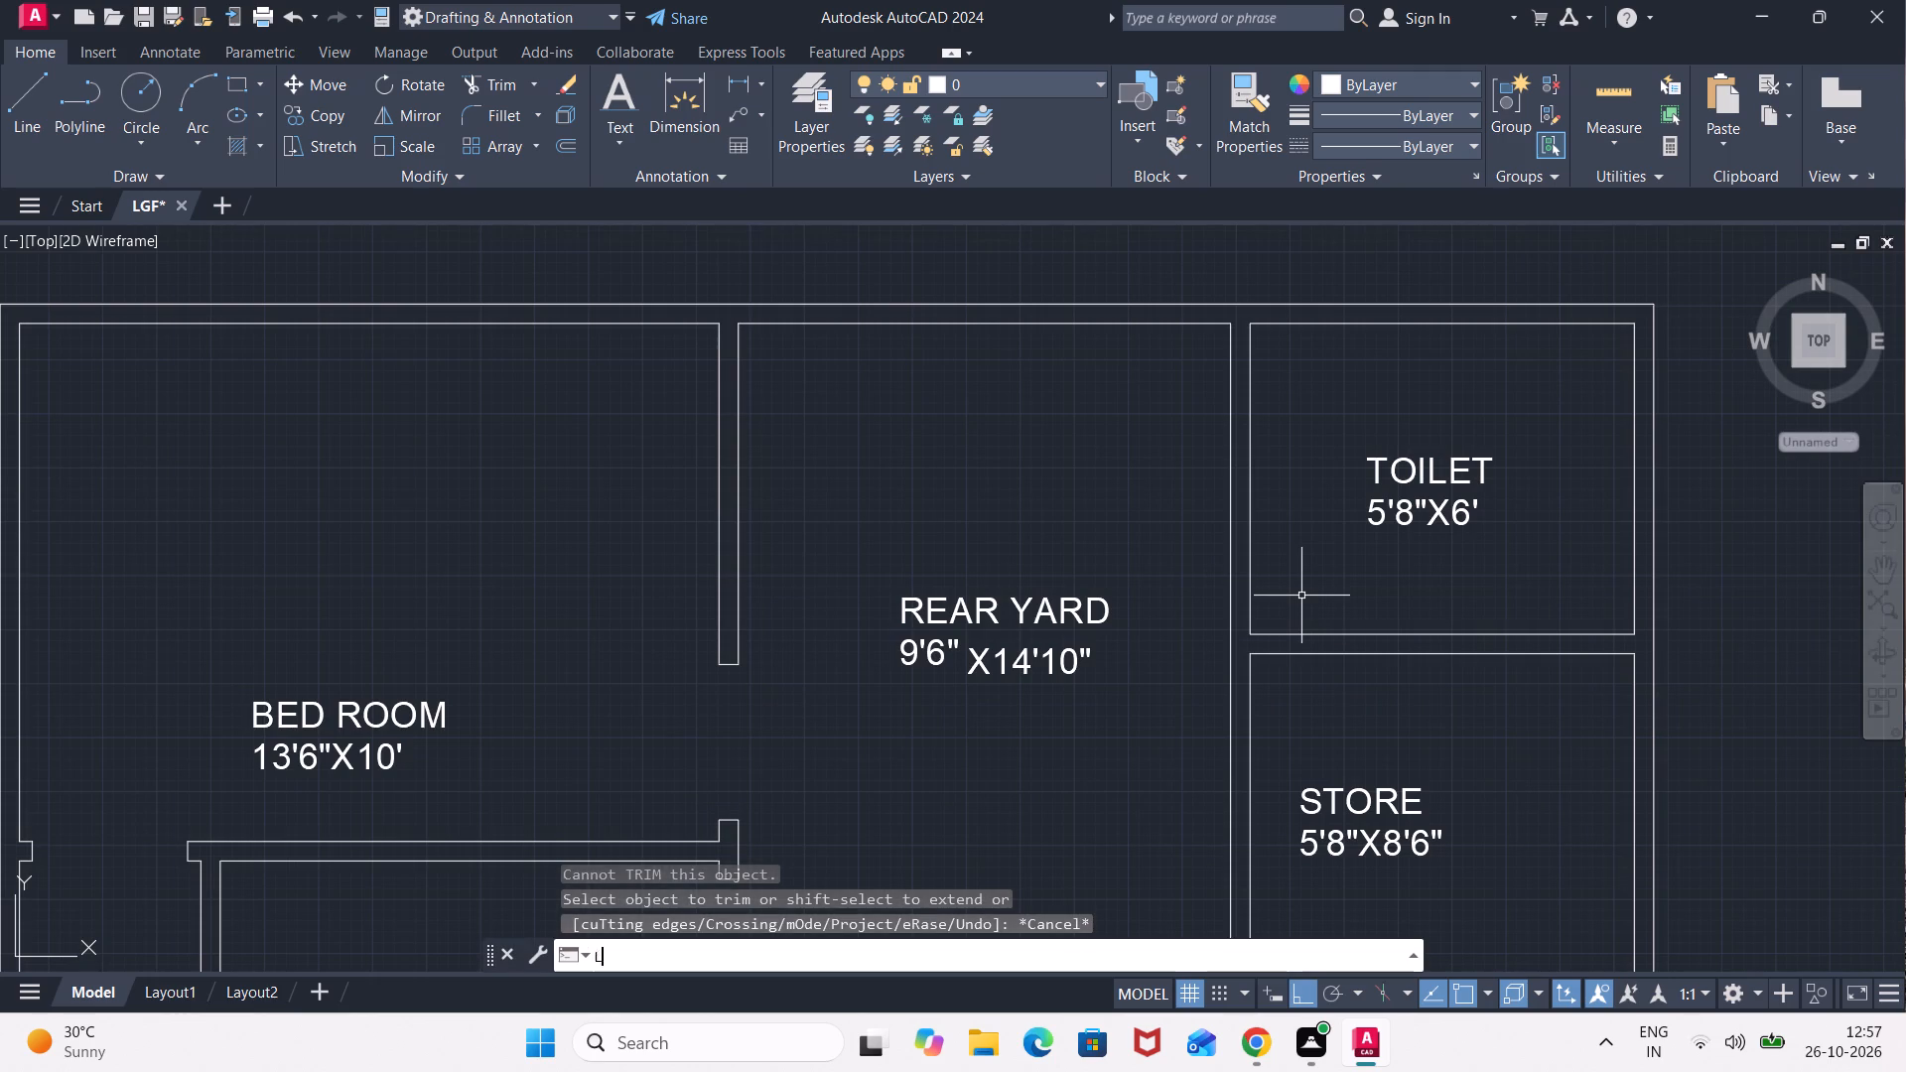
{"action": "left_click", "coordinate": [1251, 606]}
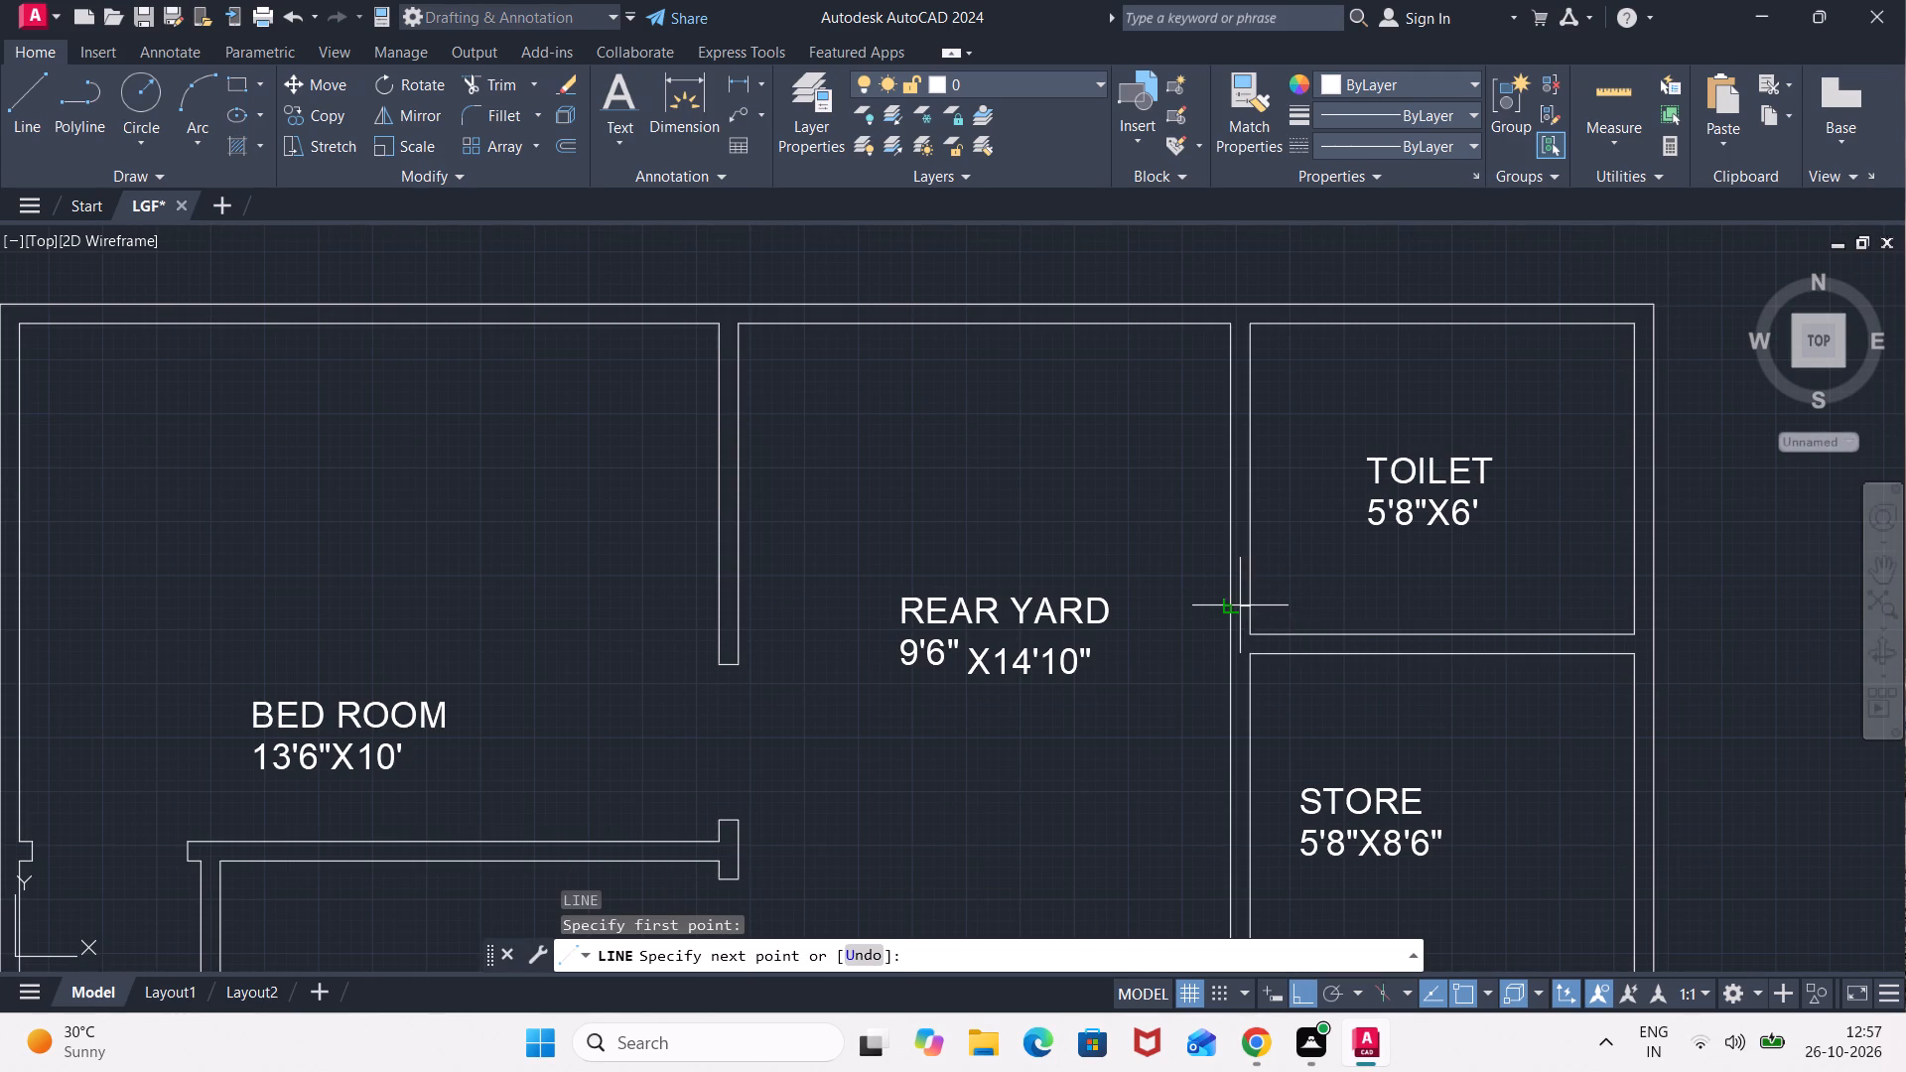
{"action": "left_click", "coordinate": [1234, 603]}
{"action": "key", "text": "Escape"}
{"action": "key", "text": "o"}
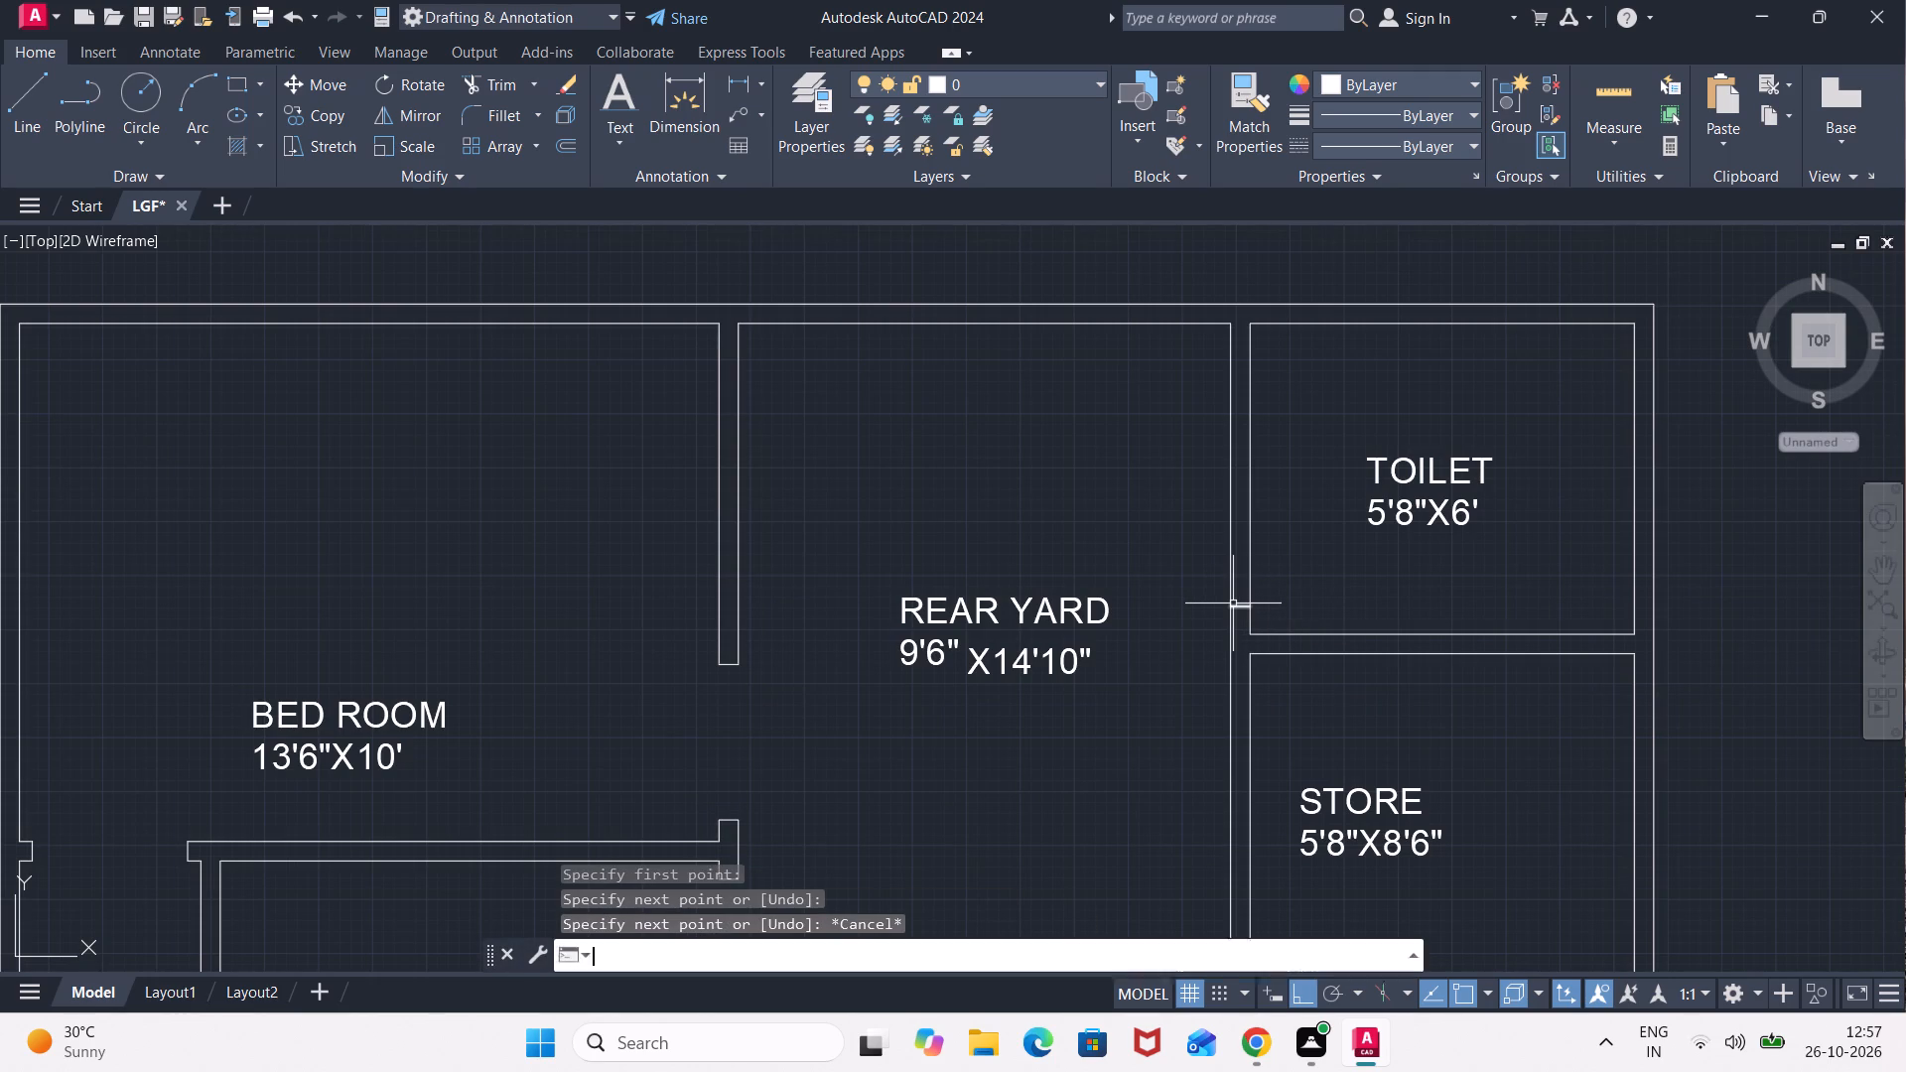
{"action": "key", "text": "Return"}
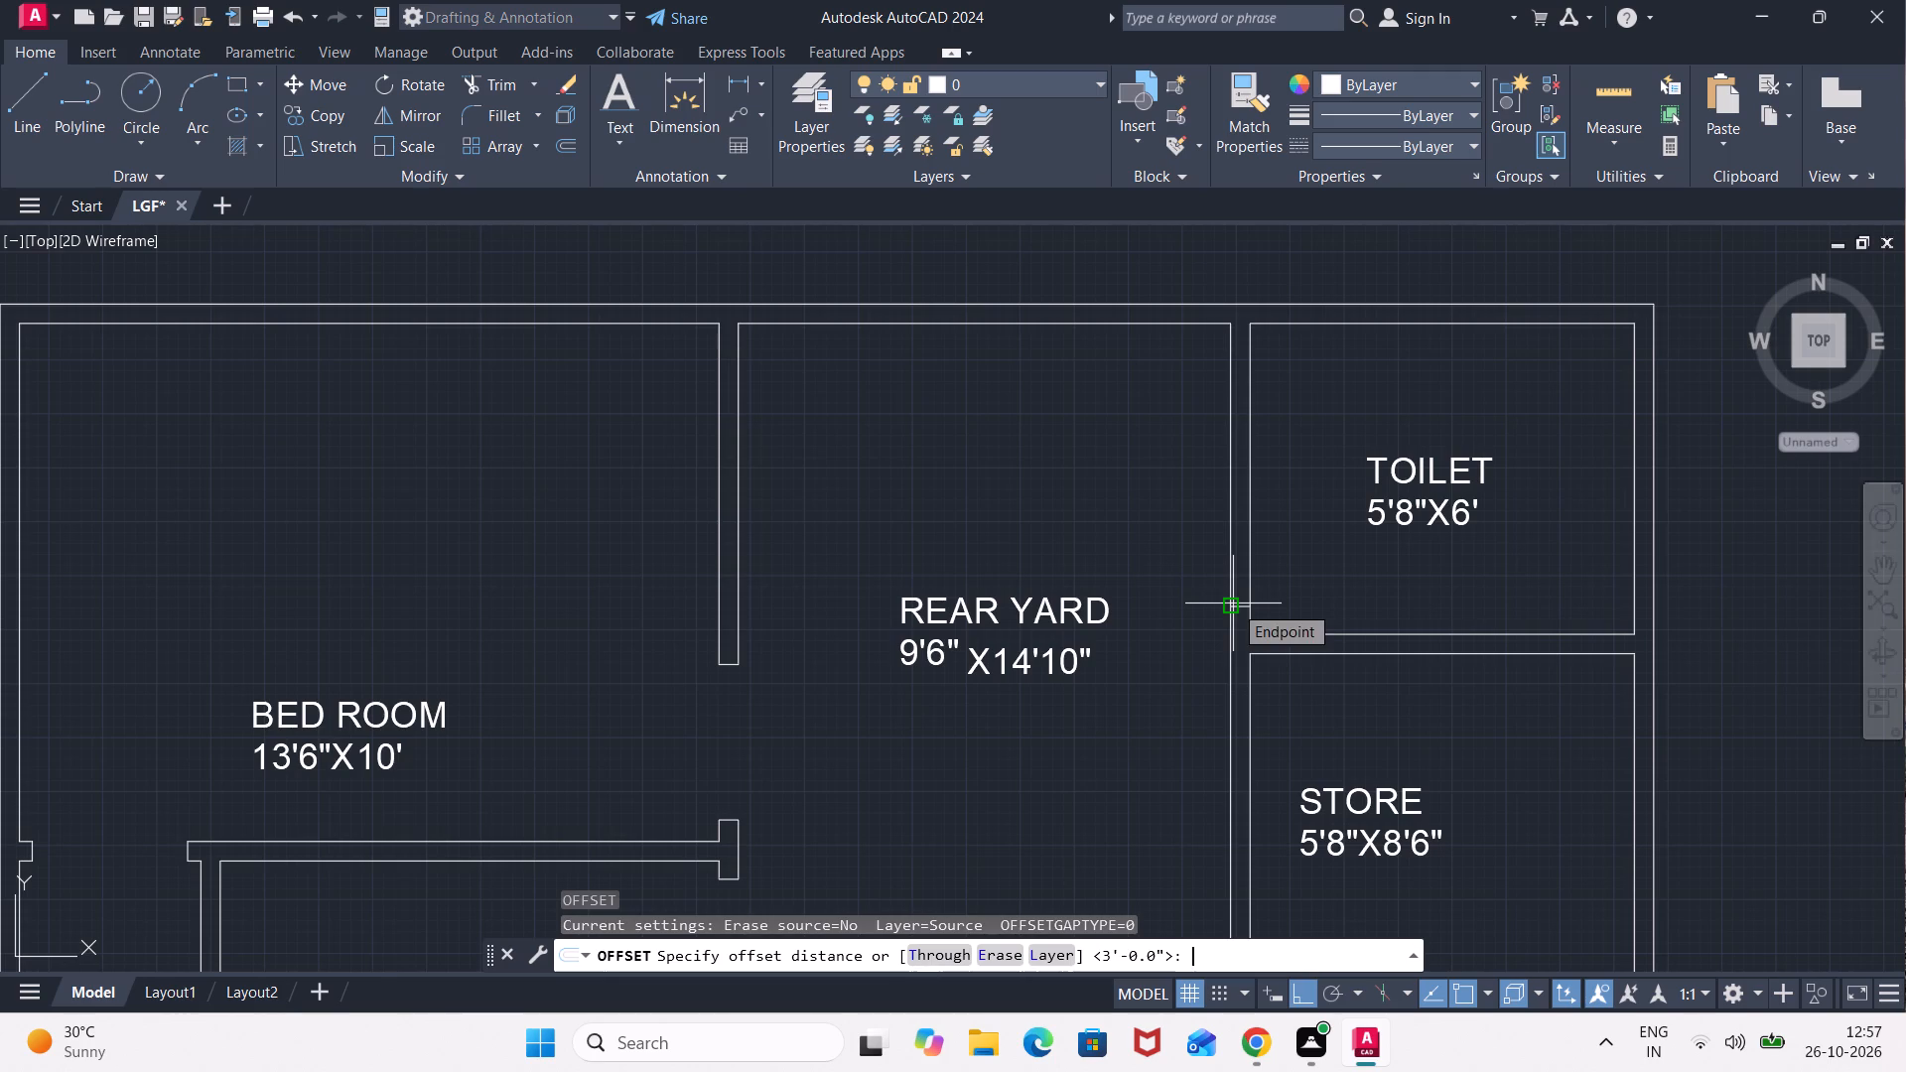
{"action": "type", "text": "2'6\""}
{"action": "key", "text": "Return"}
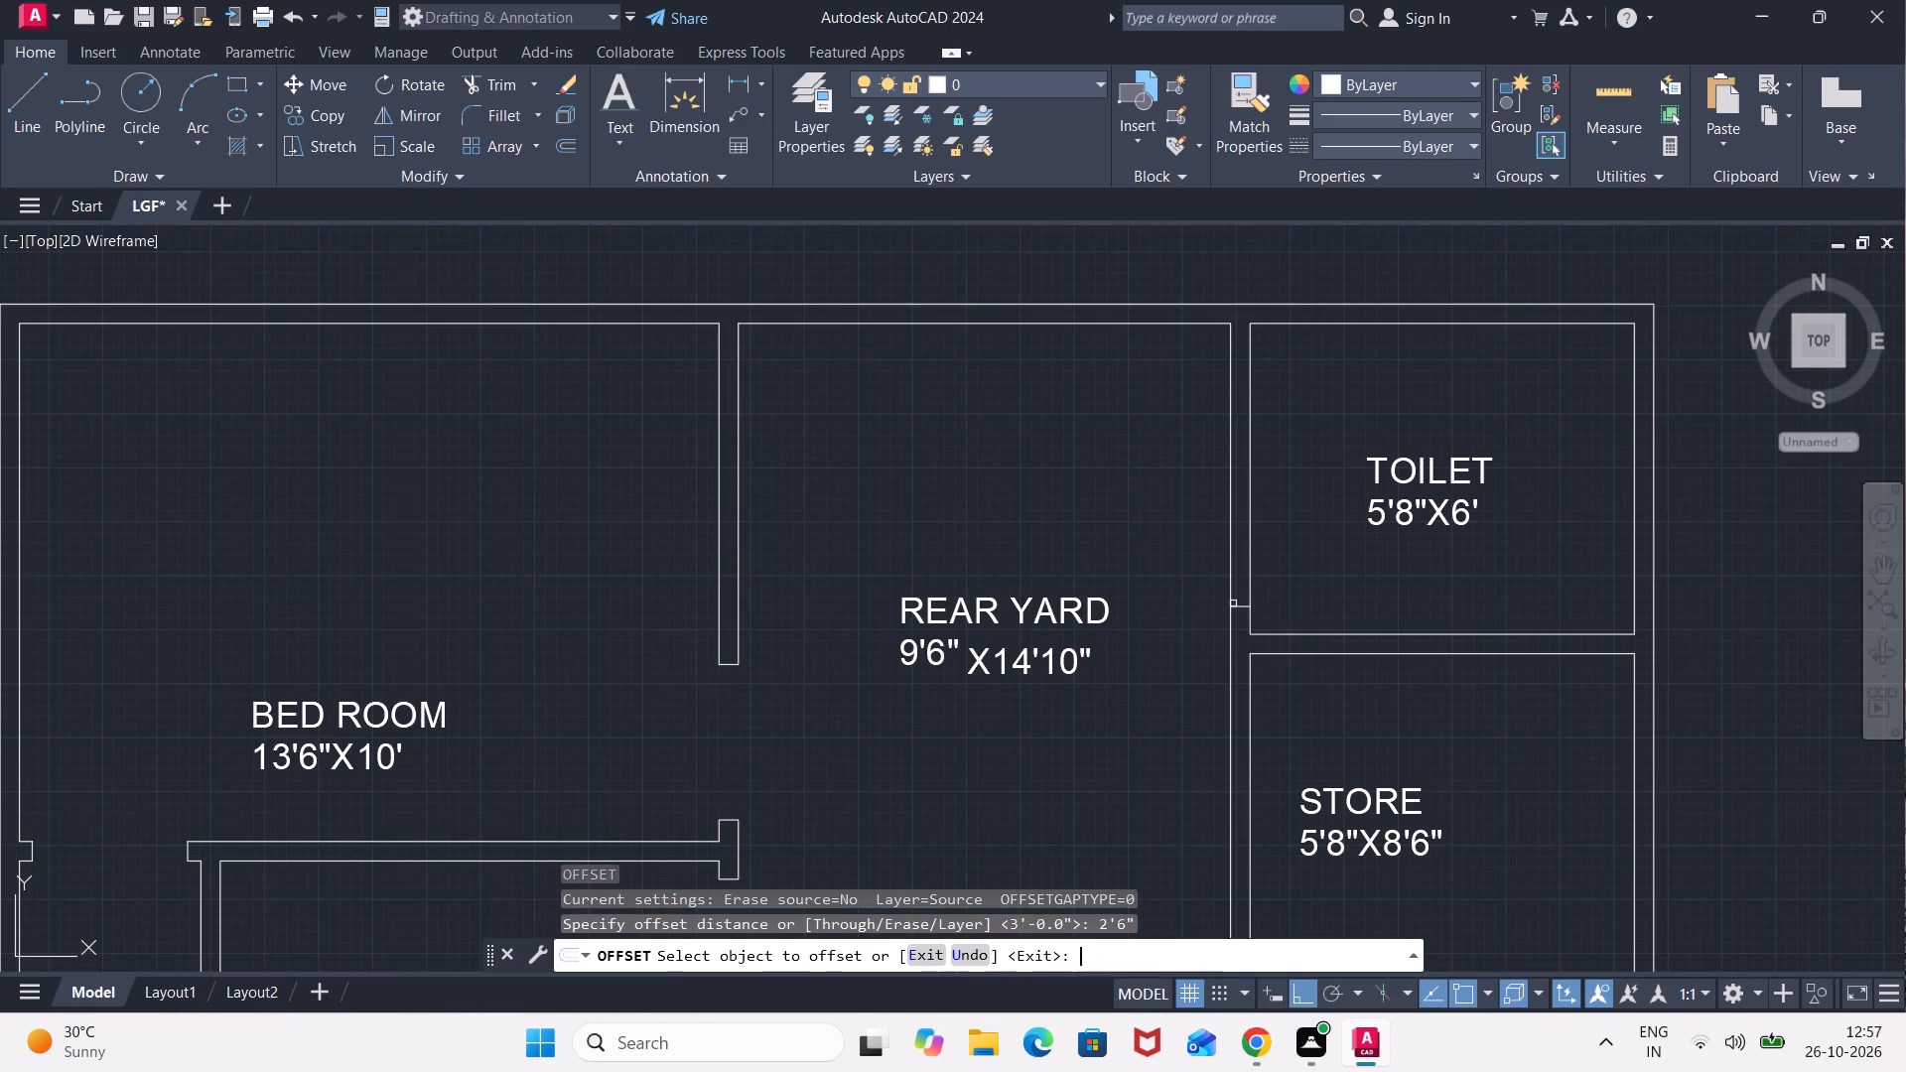
{"action": "left_click", "coordinate": [1238, 608]}
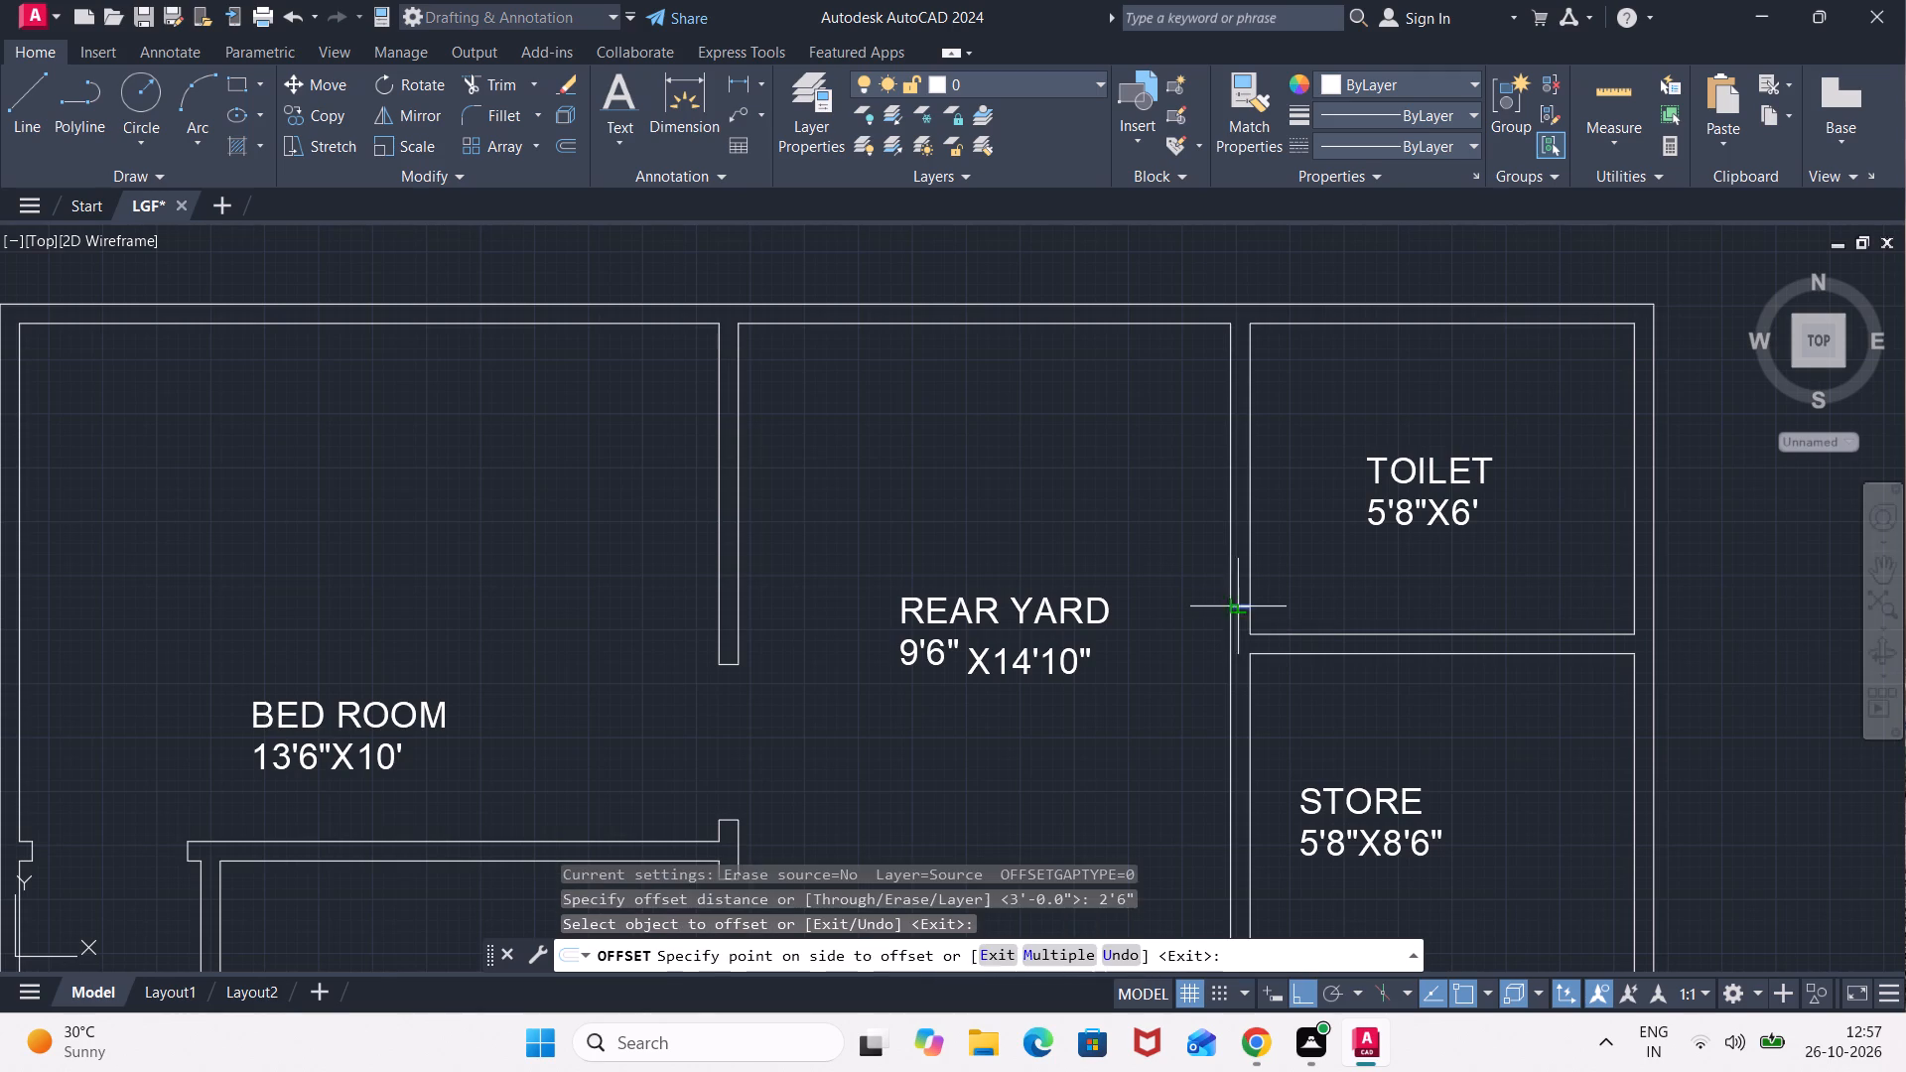
{"action": "left_click", "coordinate": [1259, 480]}
{"action": "key", "text": "Escape"}
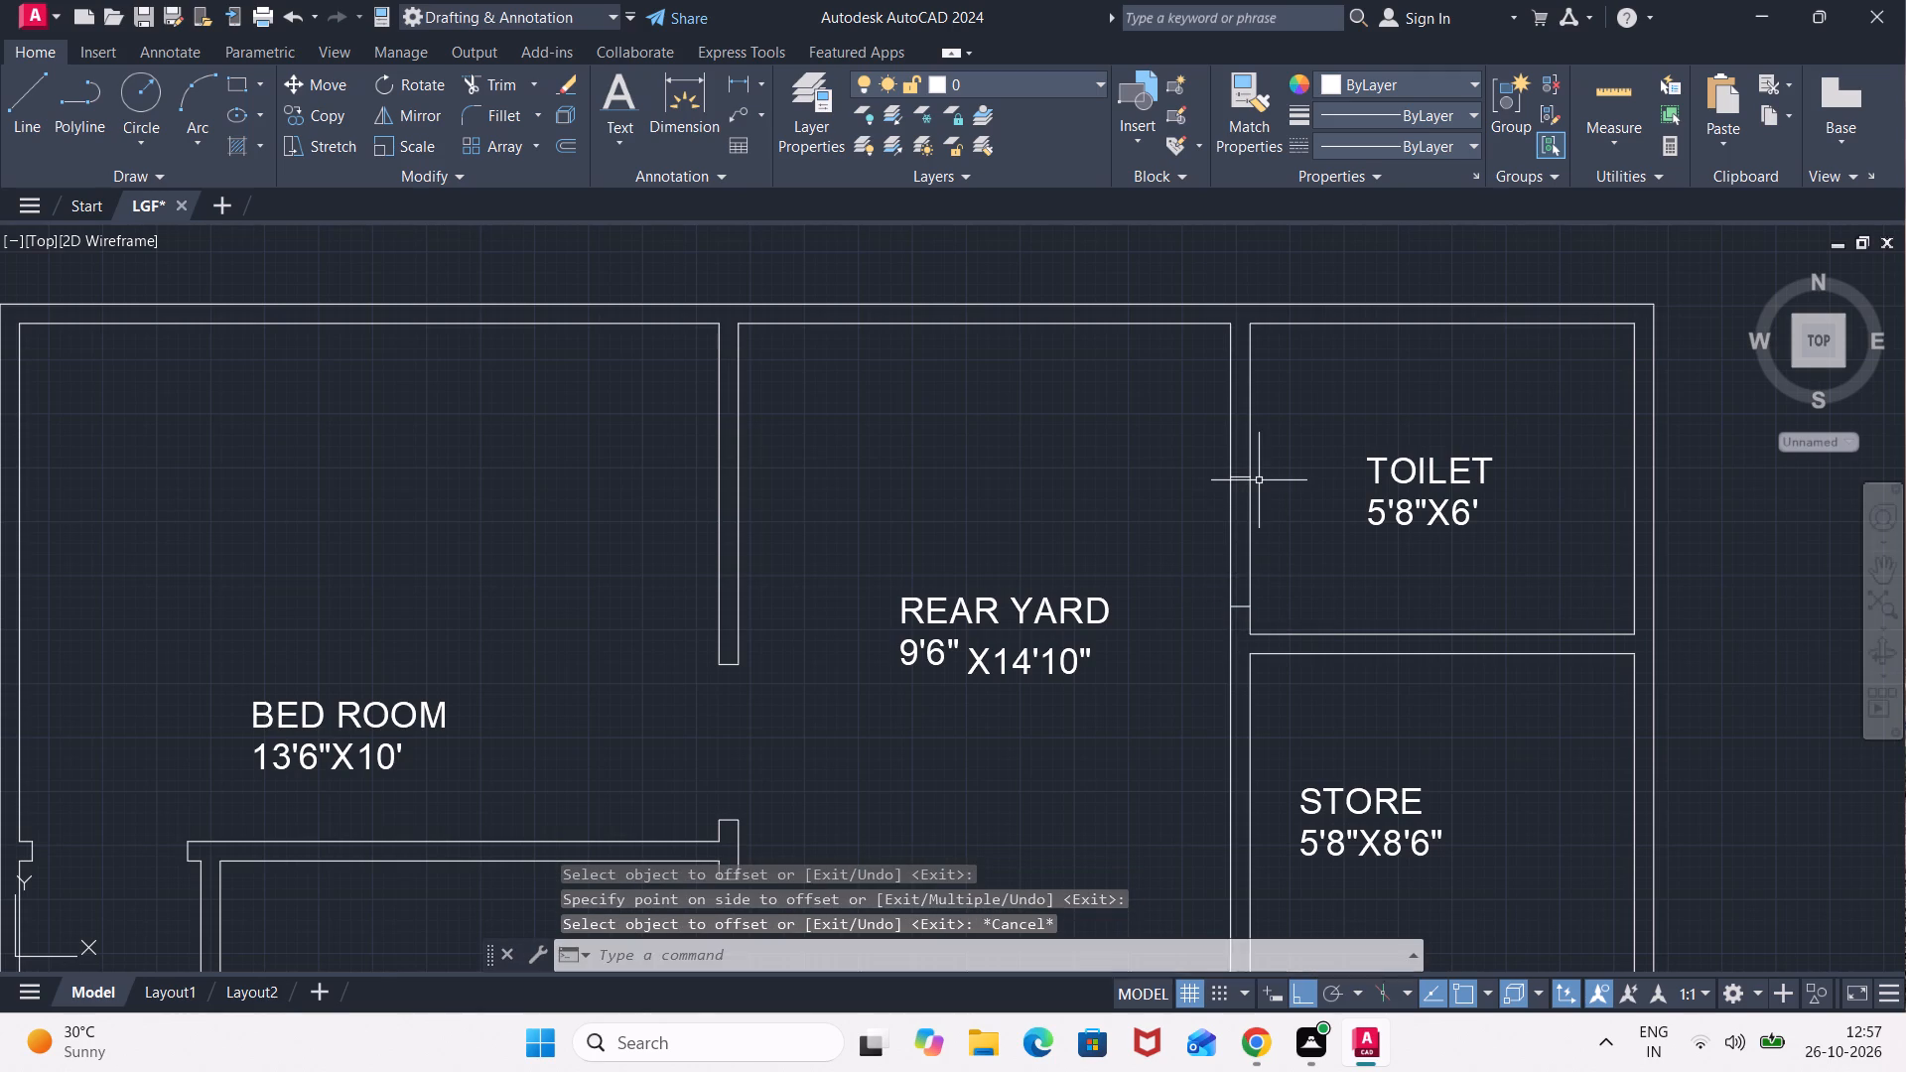
Trim the wall lines out of the door opening between the rear yard and the 5'8"X6' toilet.
{"action": "type", "text": "TR"}
{"action": "key", "text": "Return"}
{"action": "left_click", "coordinate": [1278, 529]}
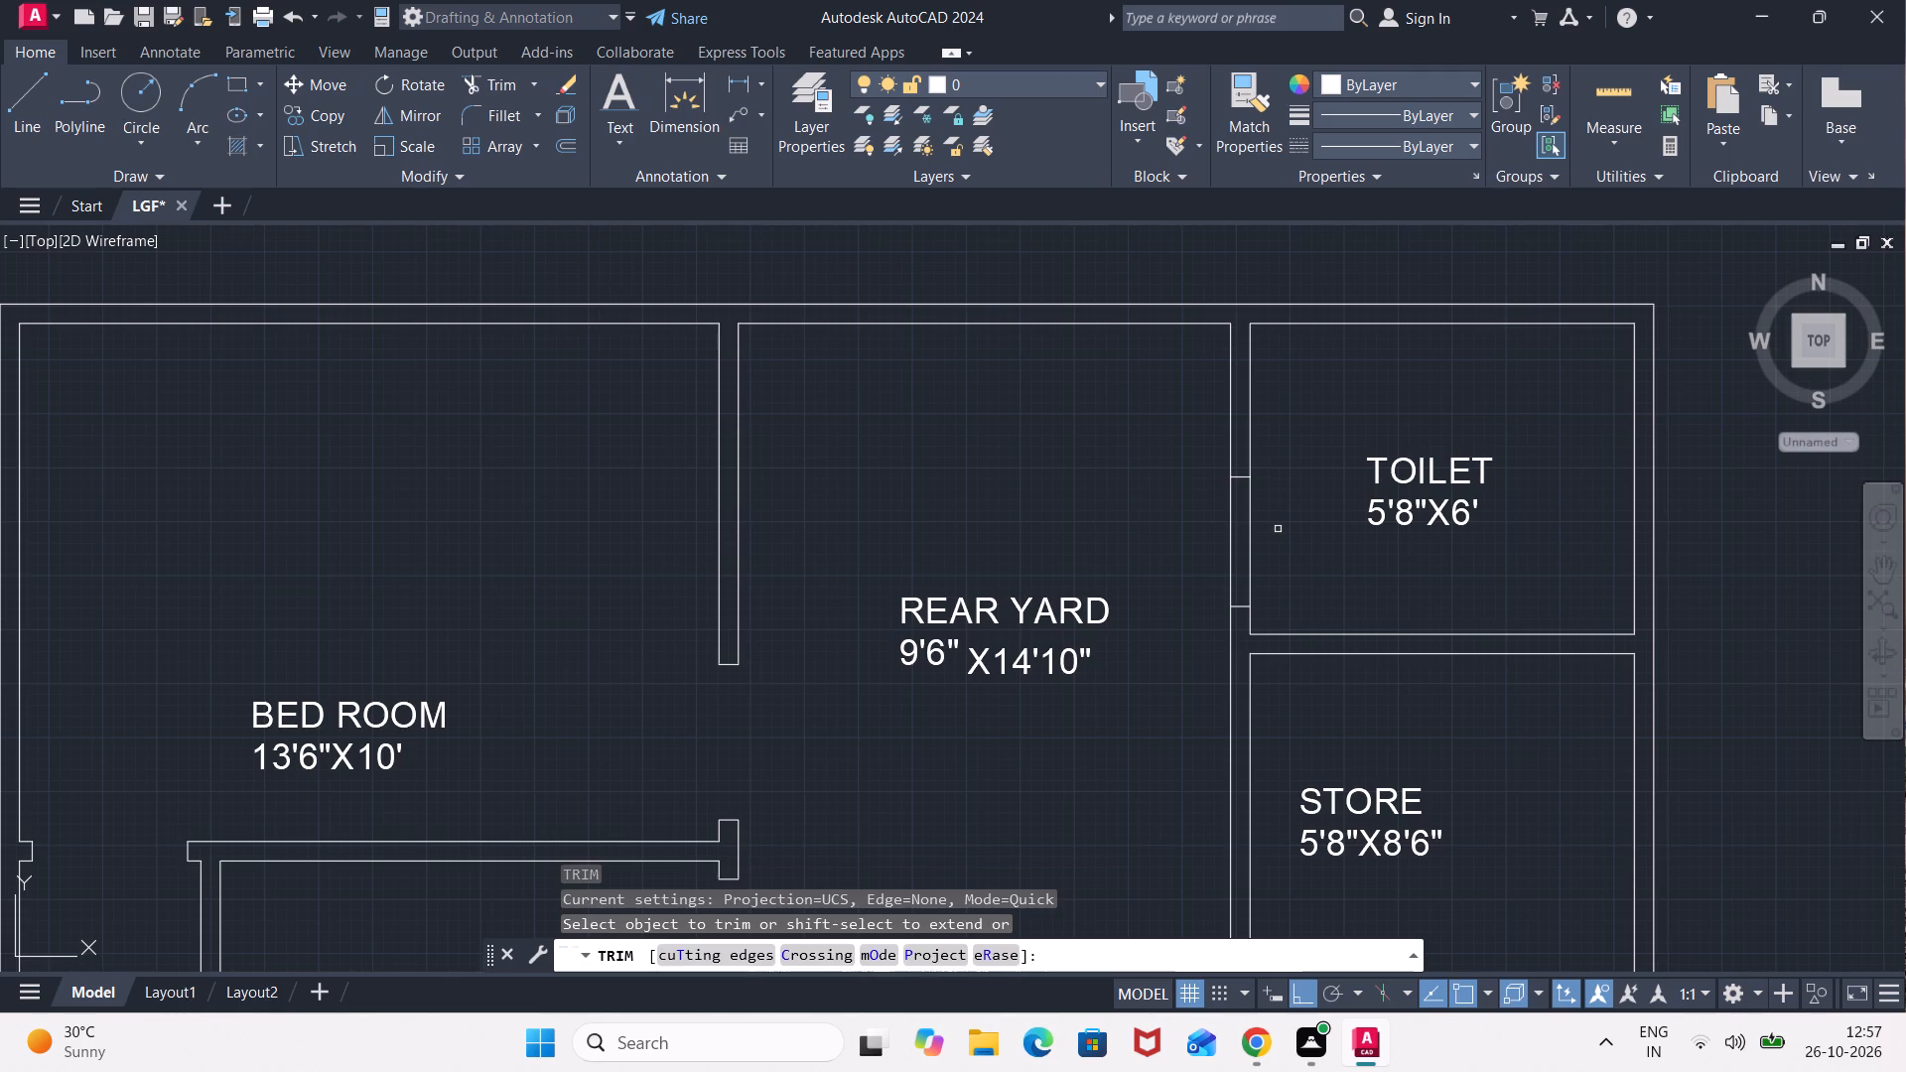
{"action": "left_click", "coordinate": [1197, 520]}
{"action": "scroll", "coordinate": [1179, 665], "scroll_direction": "down", "scroll_amount": 3}
{"action": "middle_click_drag", "start_coordinate": [1193, 691], "coordinate": [1218, 335]}
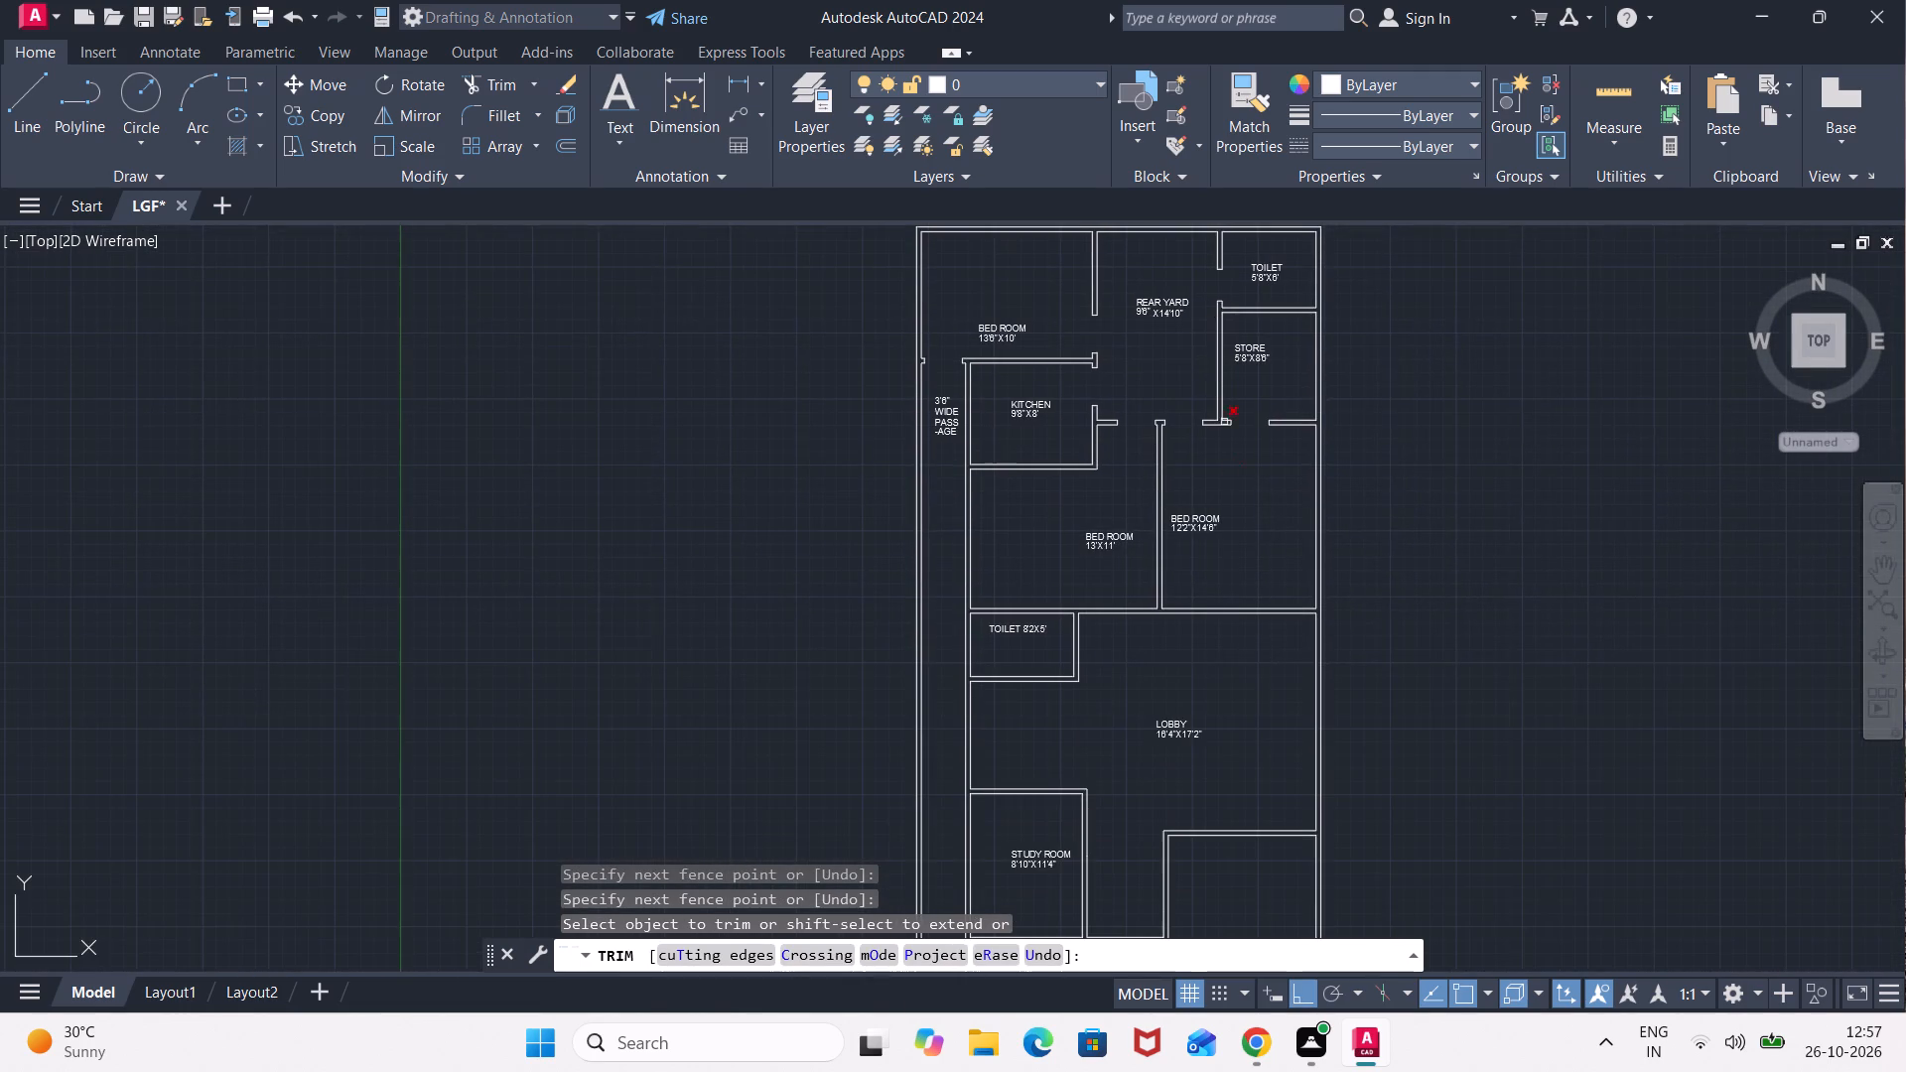
{"action": "middle_click_drag", "start_coordinate": [1227, 577], "coordinate": [1376, 512]}
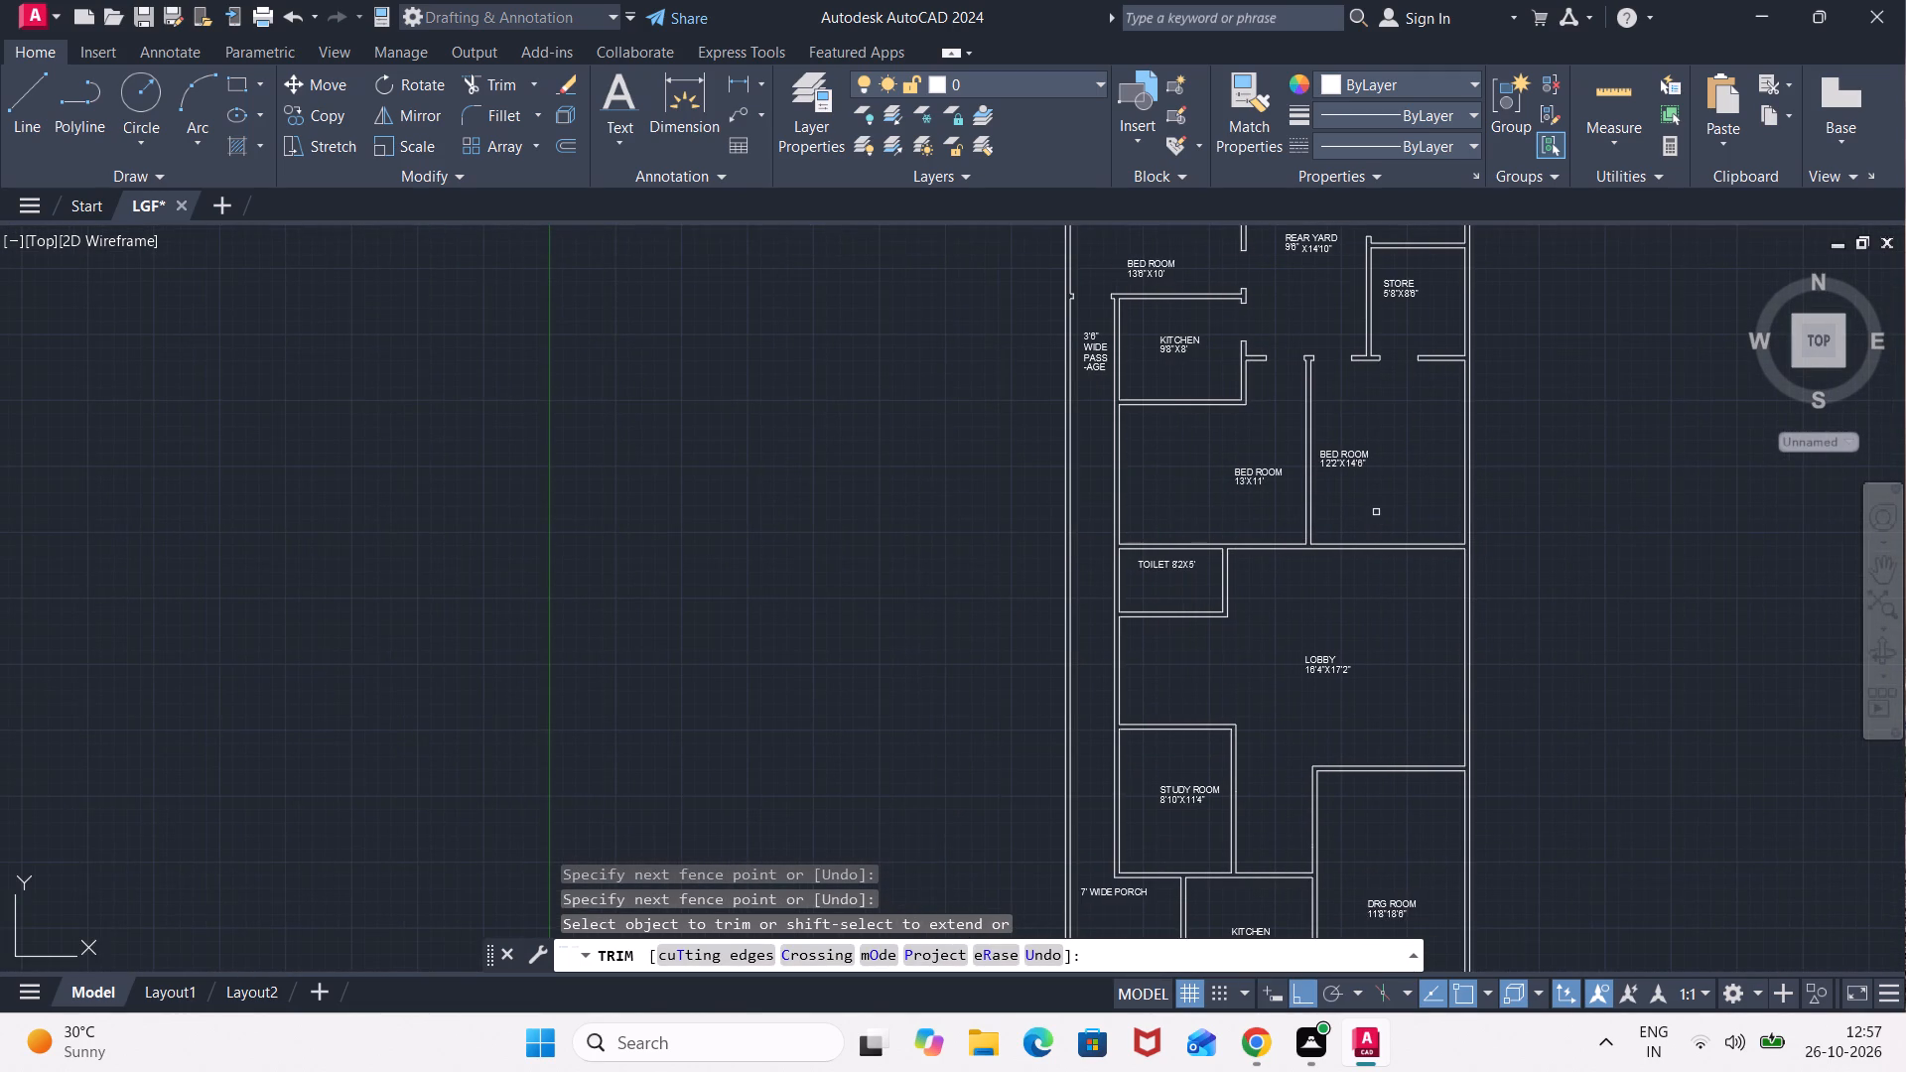
{"action": "key", "text": "Escape"}
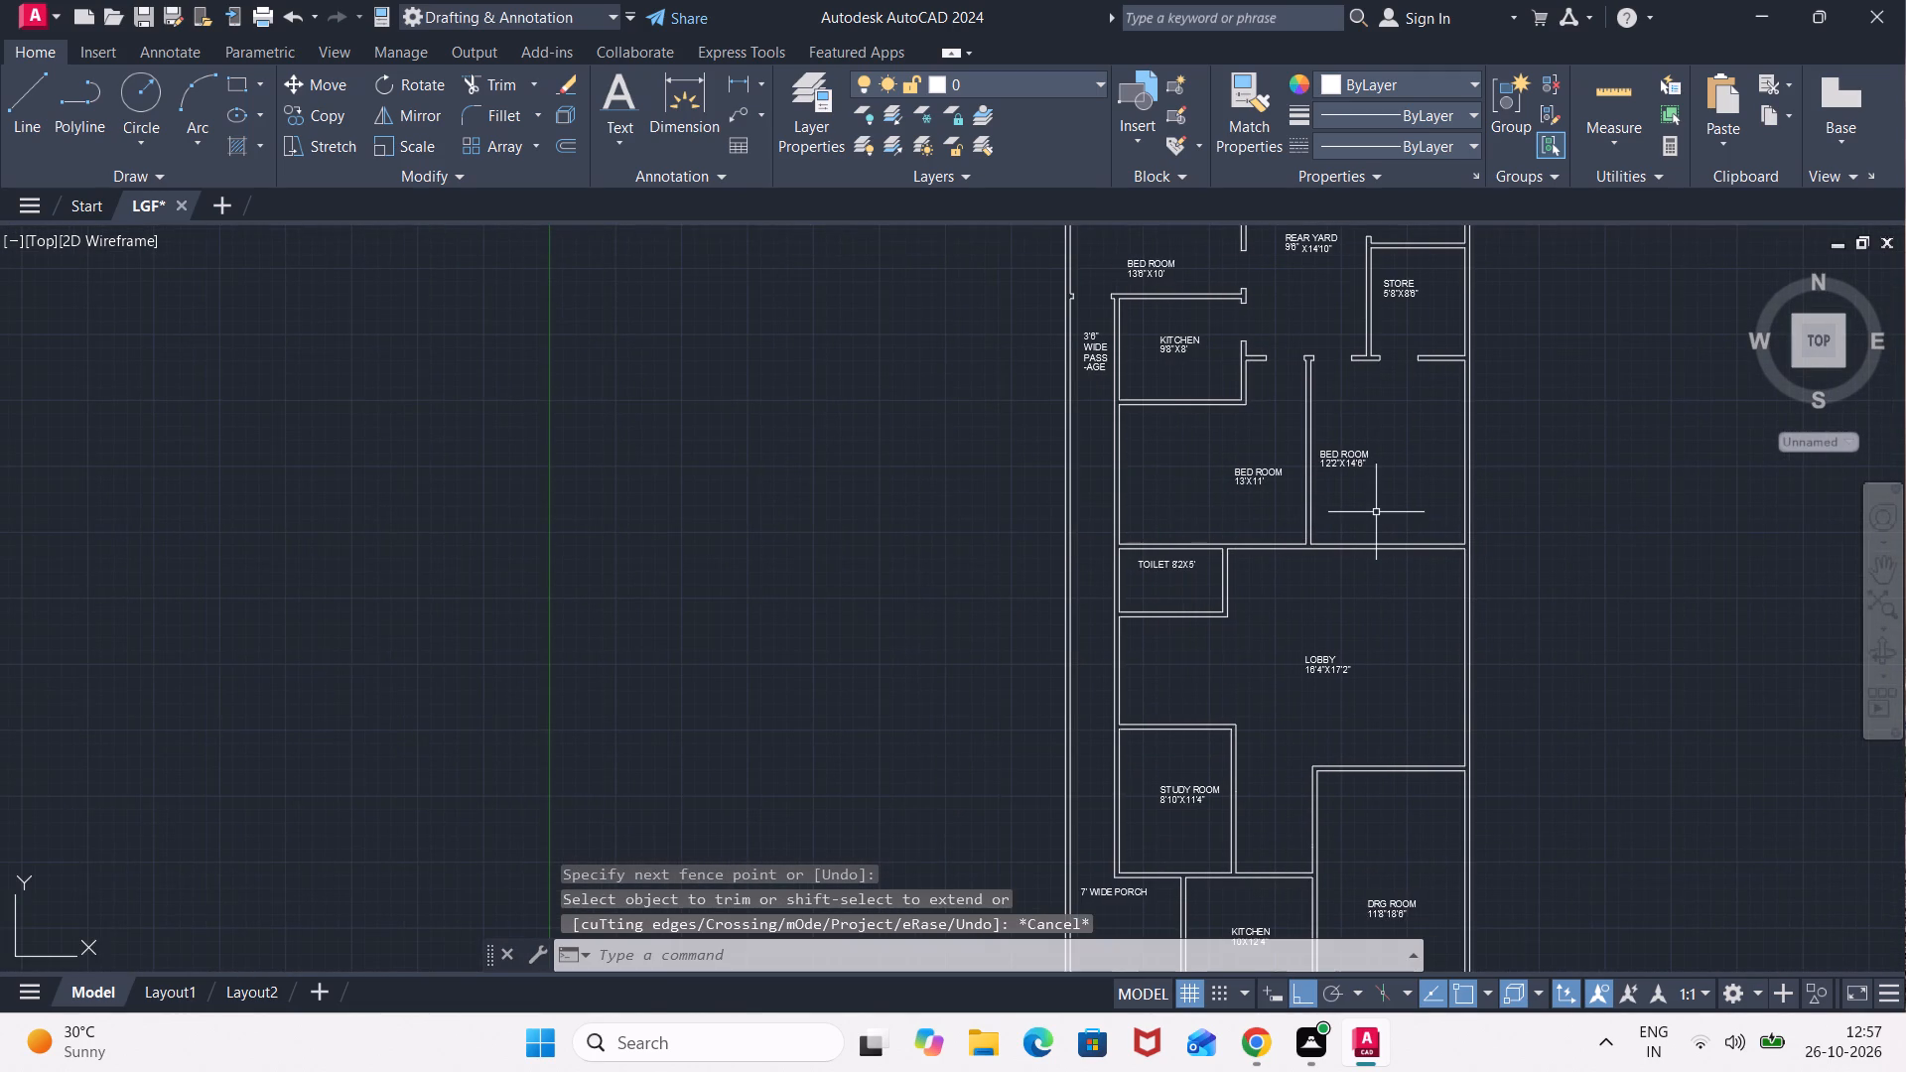
Draw two jamb lines across the wall between the bedrooms and the lobby, one just either side of the bedroom partition.
{"action": "scroll", "coordinate": [1376, 514], "scroll_direction": "up", "scroll_amount": 2}
{"action": "key", "text": "l"}
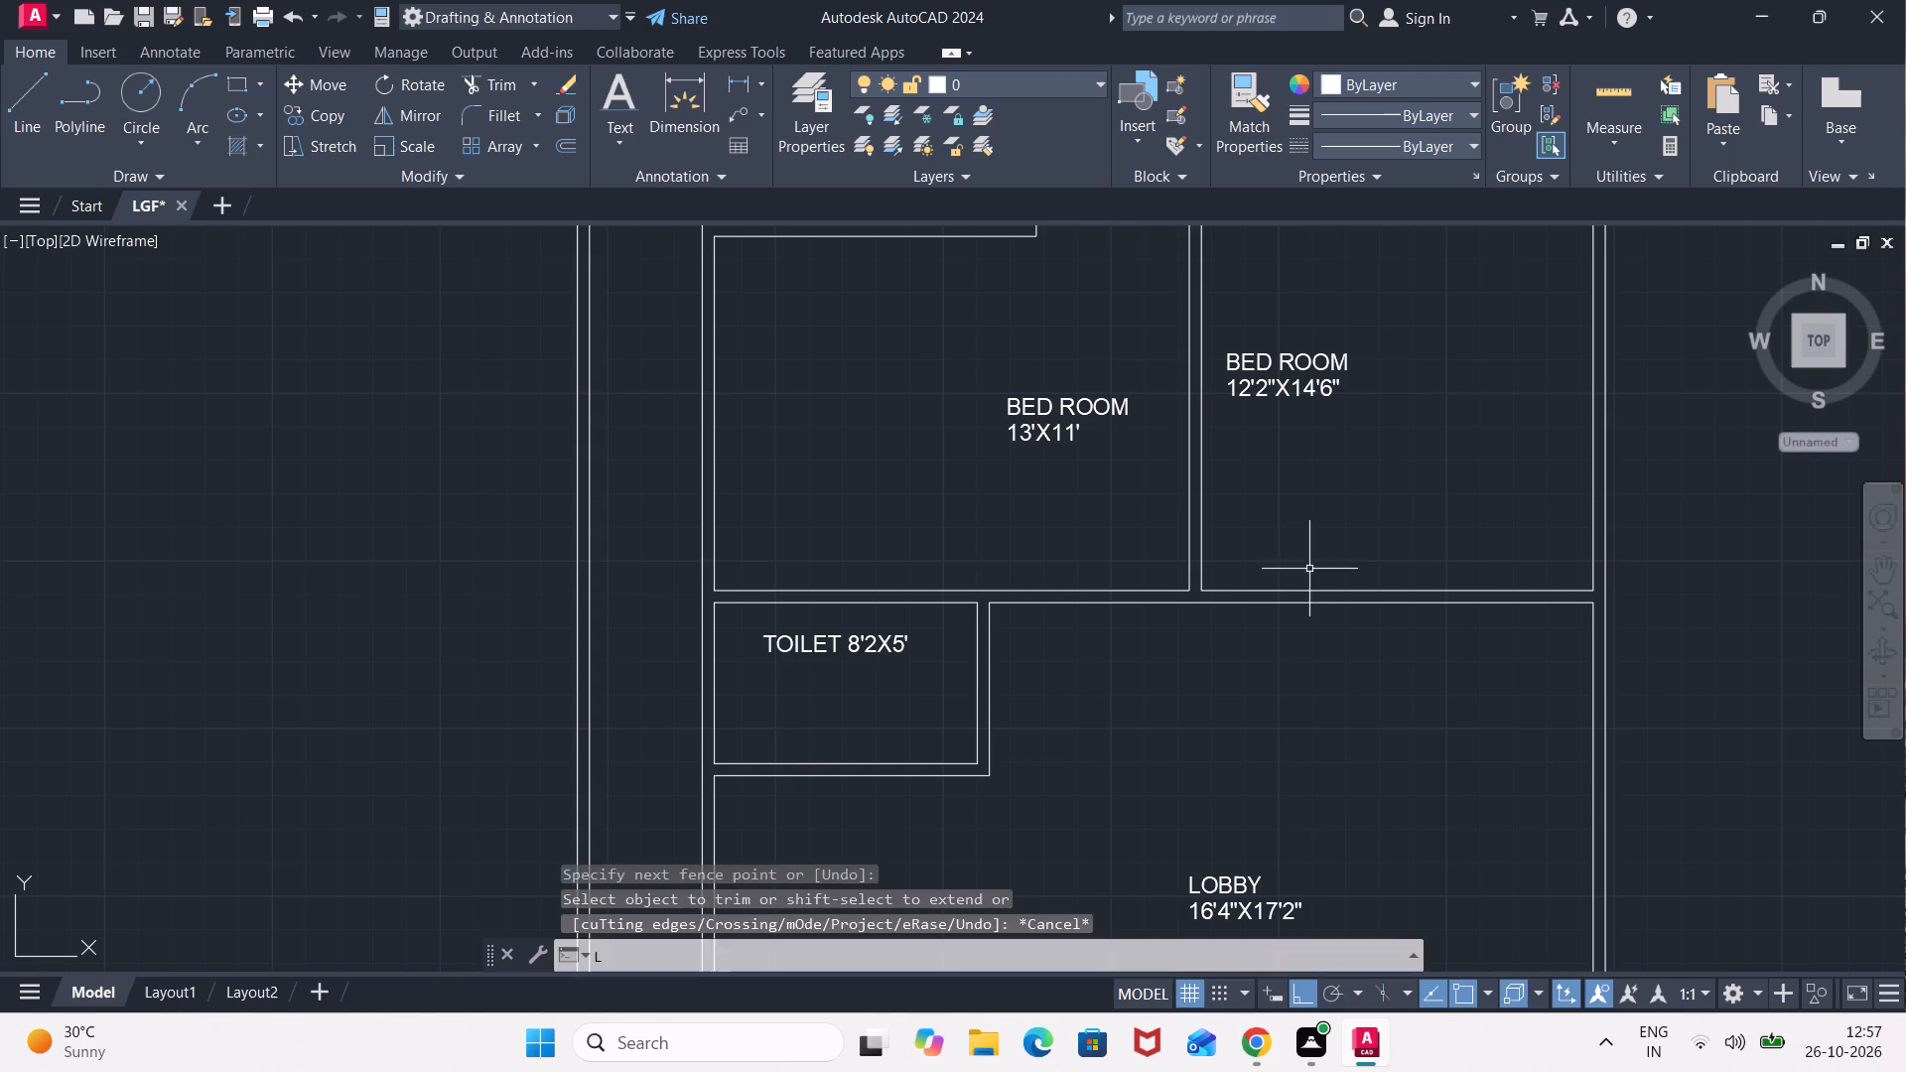
{"action": "key", "text": "Return"}
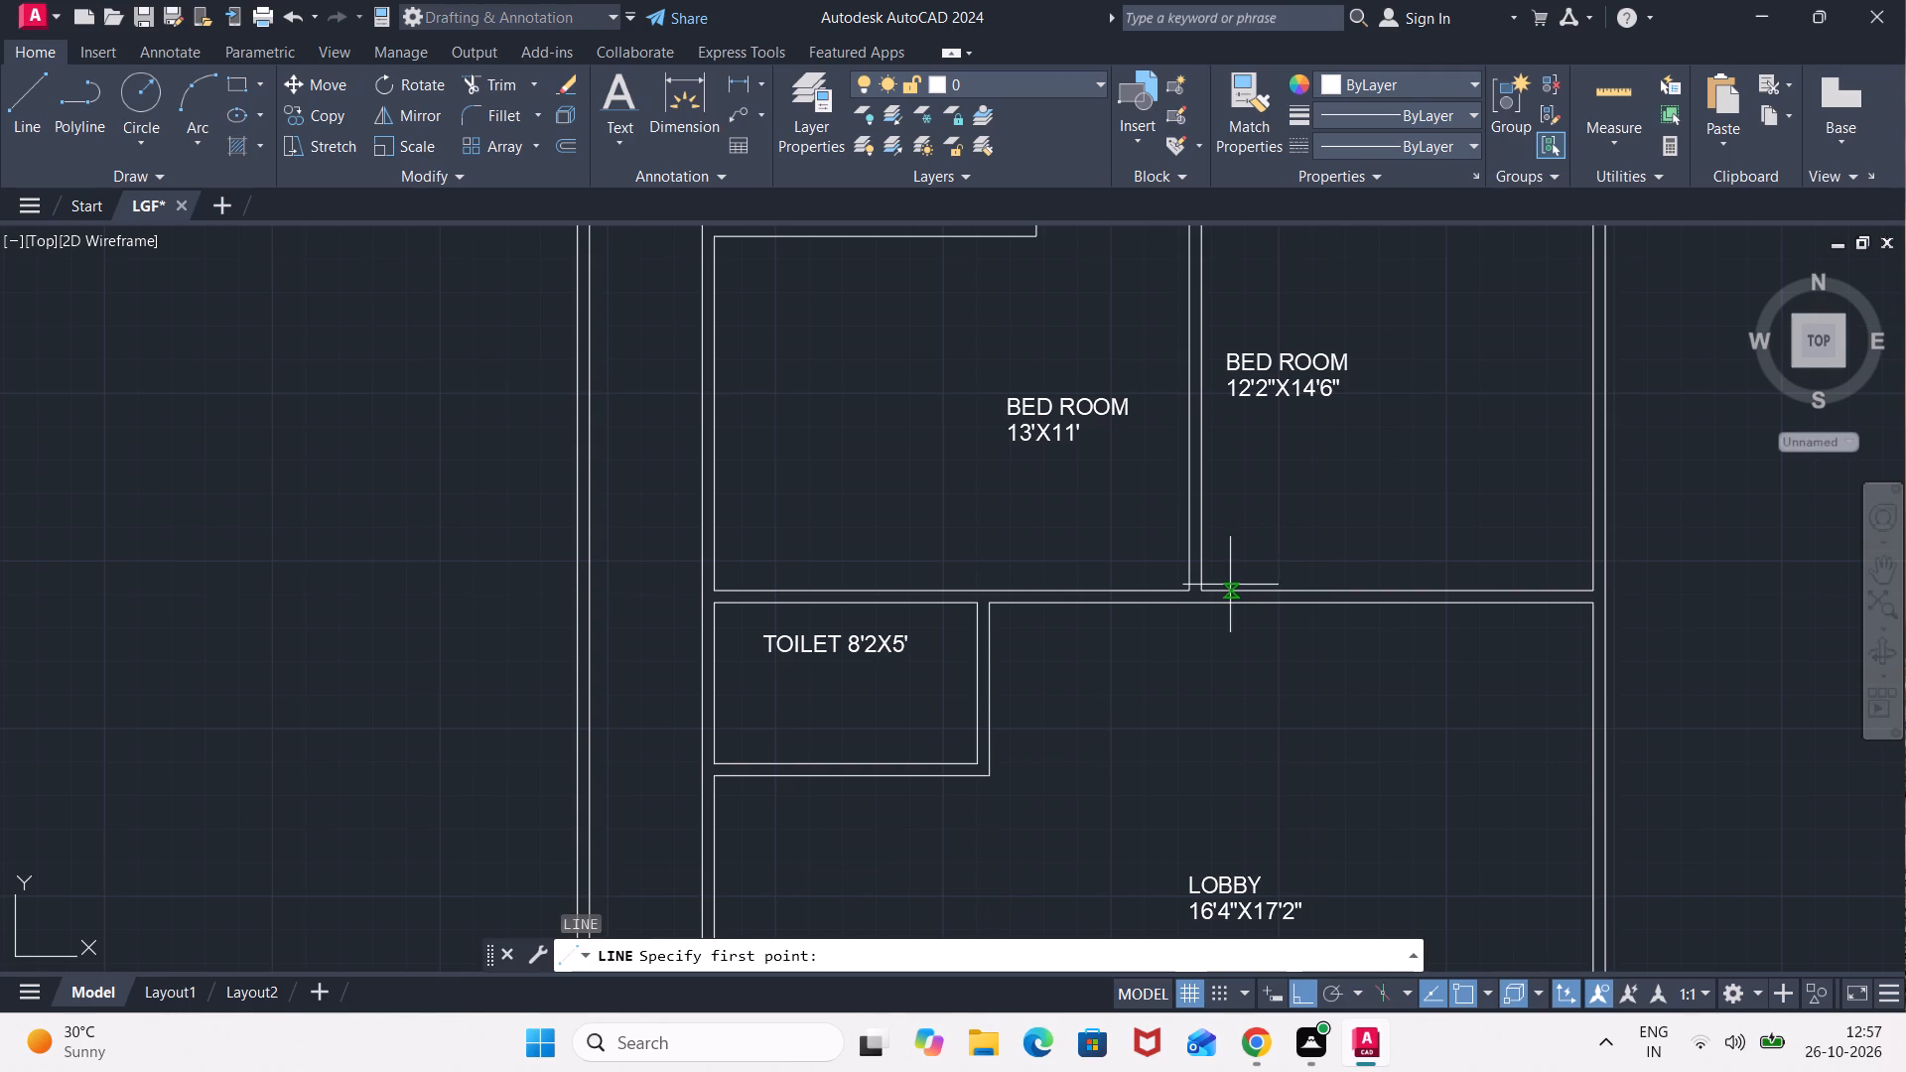
{"action": "scroll", "coordinate": [1223, 587], "scroll_direction": "up", "scroll_amount": 2}
{"action": "left_click", "coordinate": [1195, 591]}
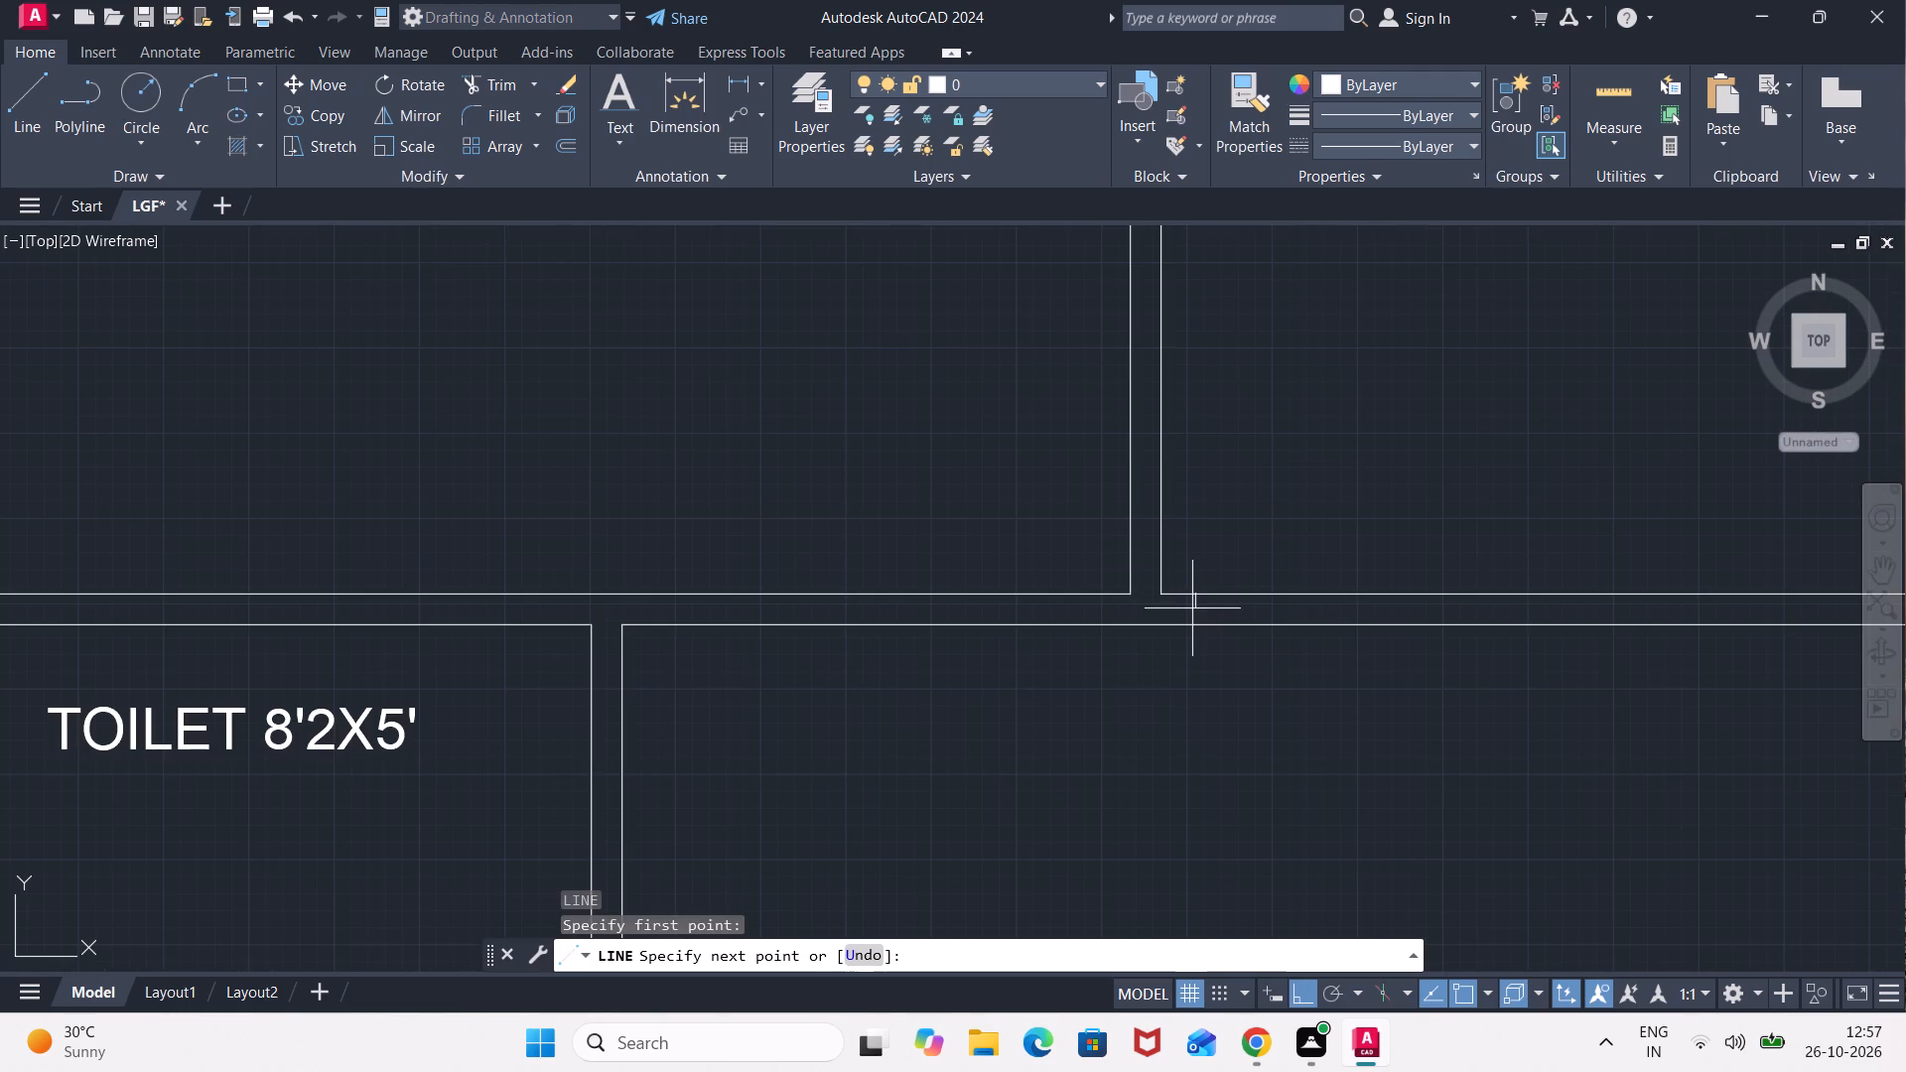
{"action": "left_click", "coordinate": [1192, 620]}
{"action": "key", "text": "Escape"}
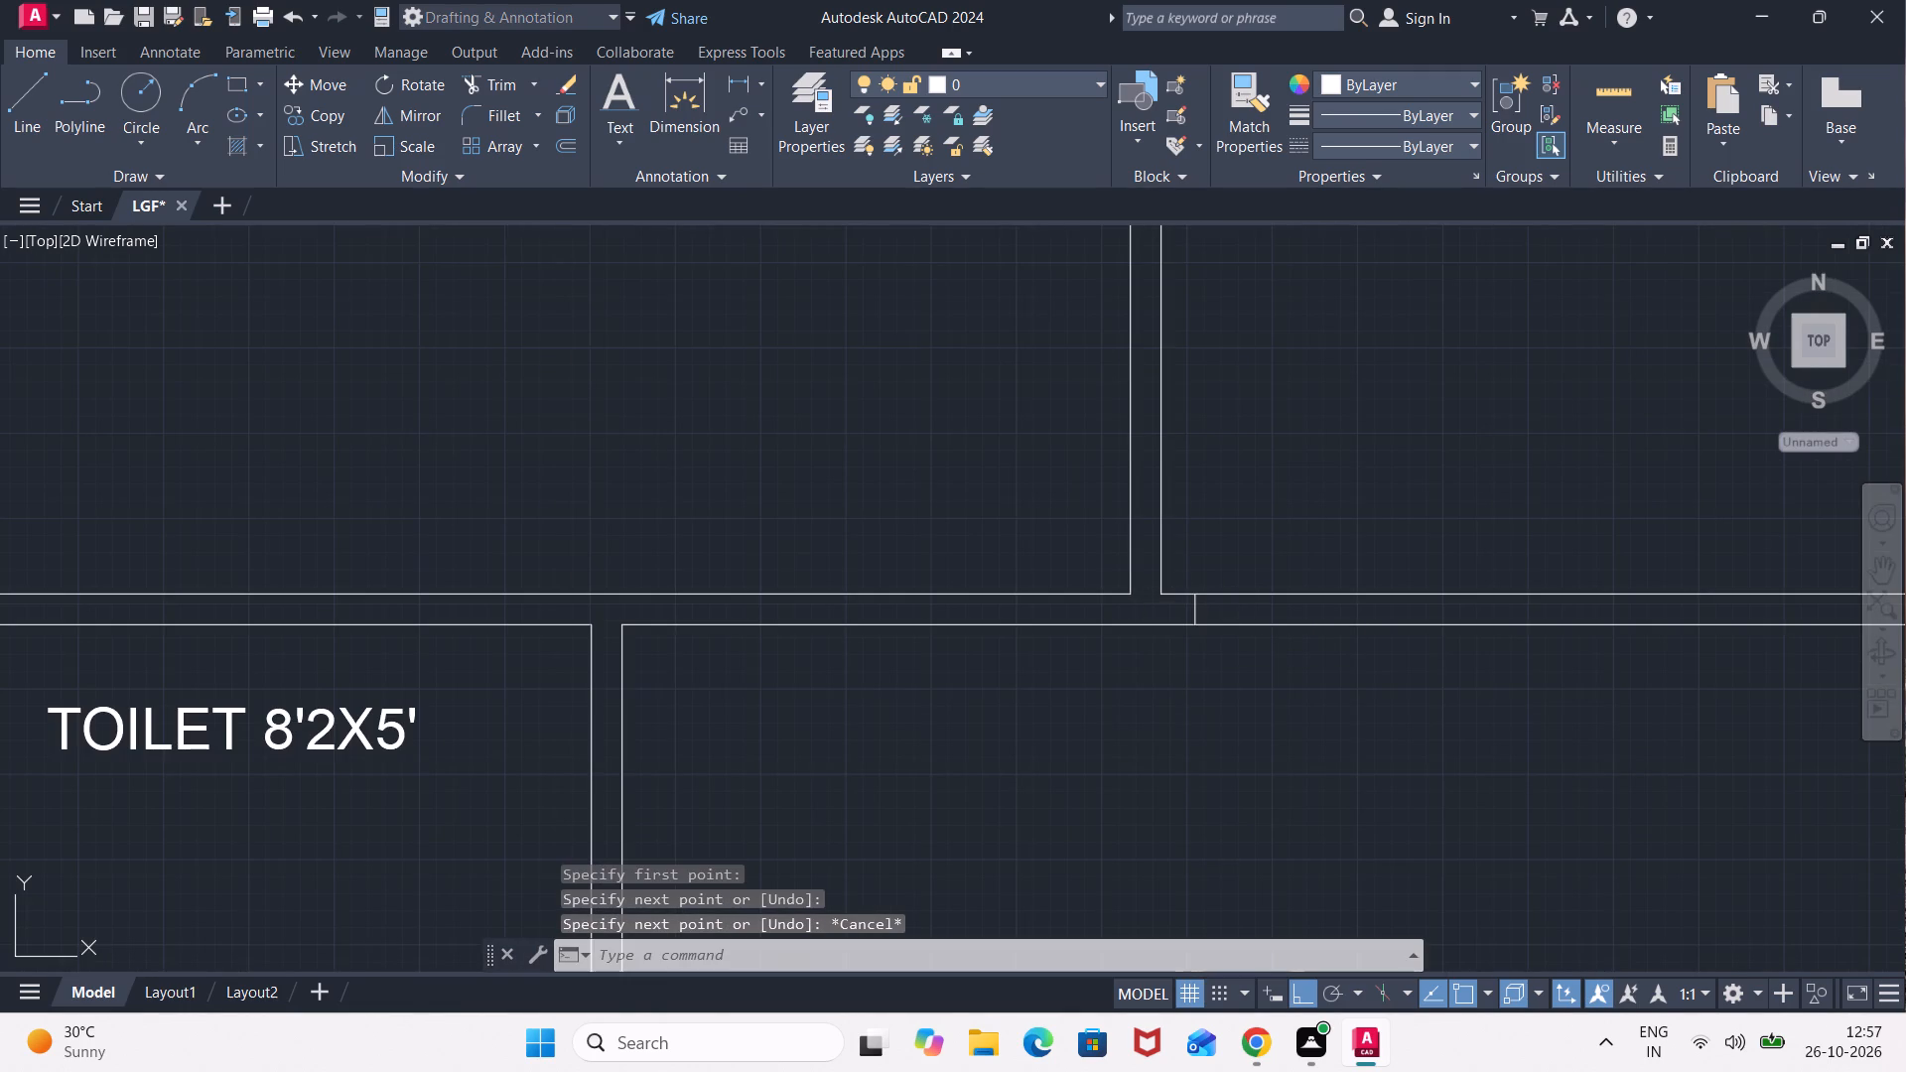
{"action": "key", "text": "l"}
{"action": "key", "text": "Return"}
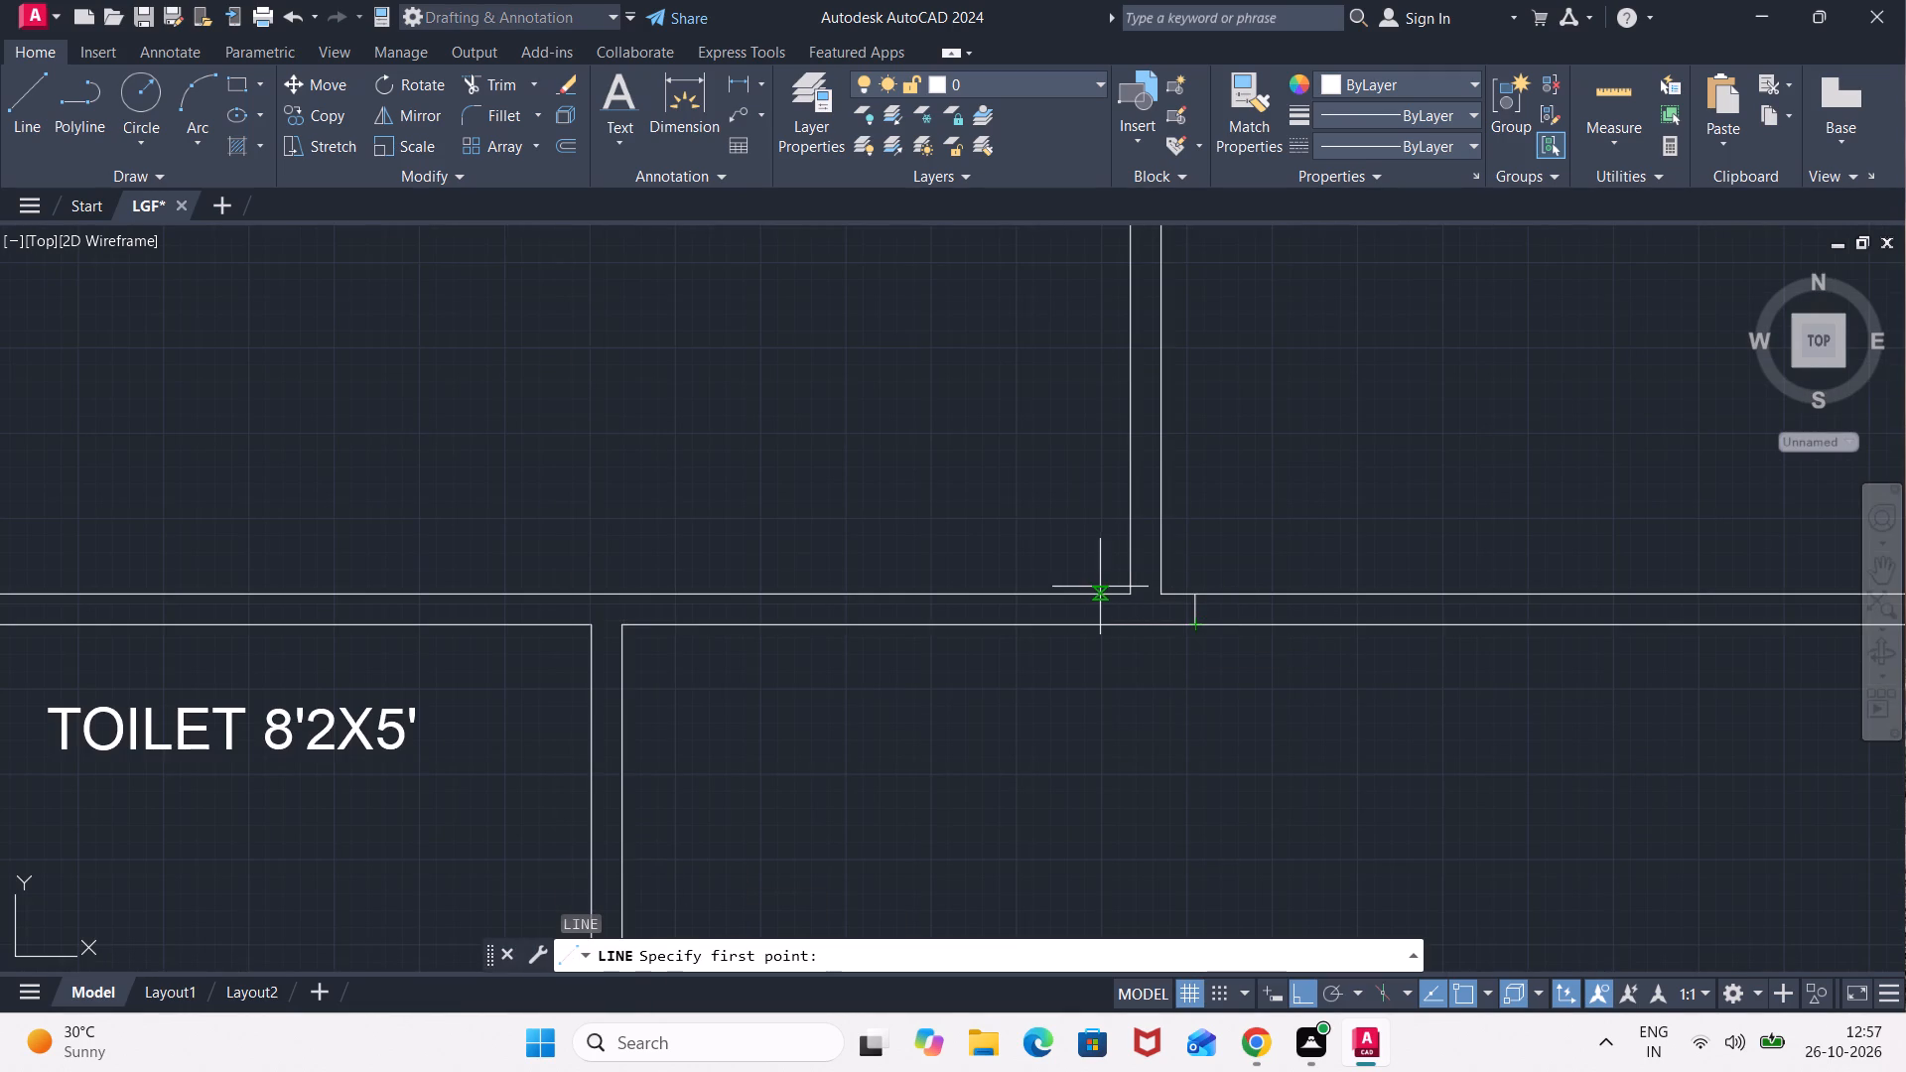
{"action": "left_click", "coordinate": [1094, 592]}
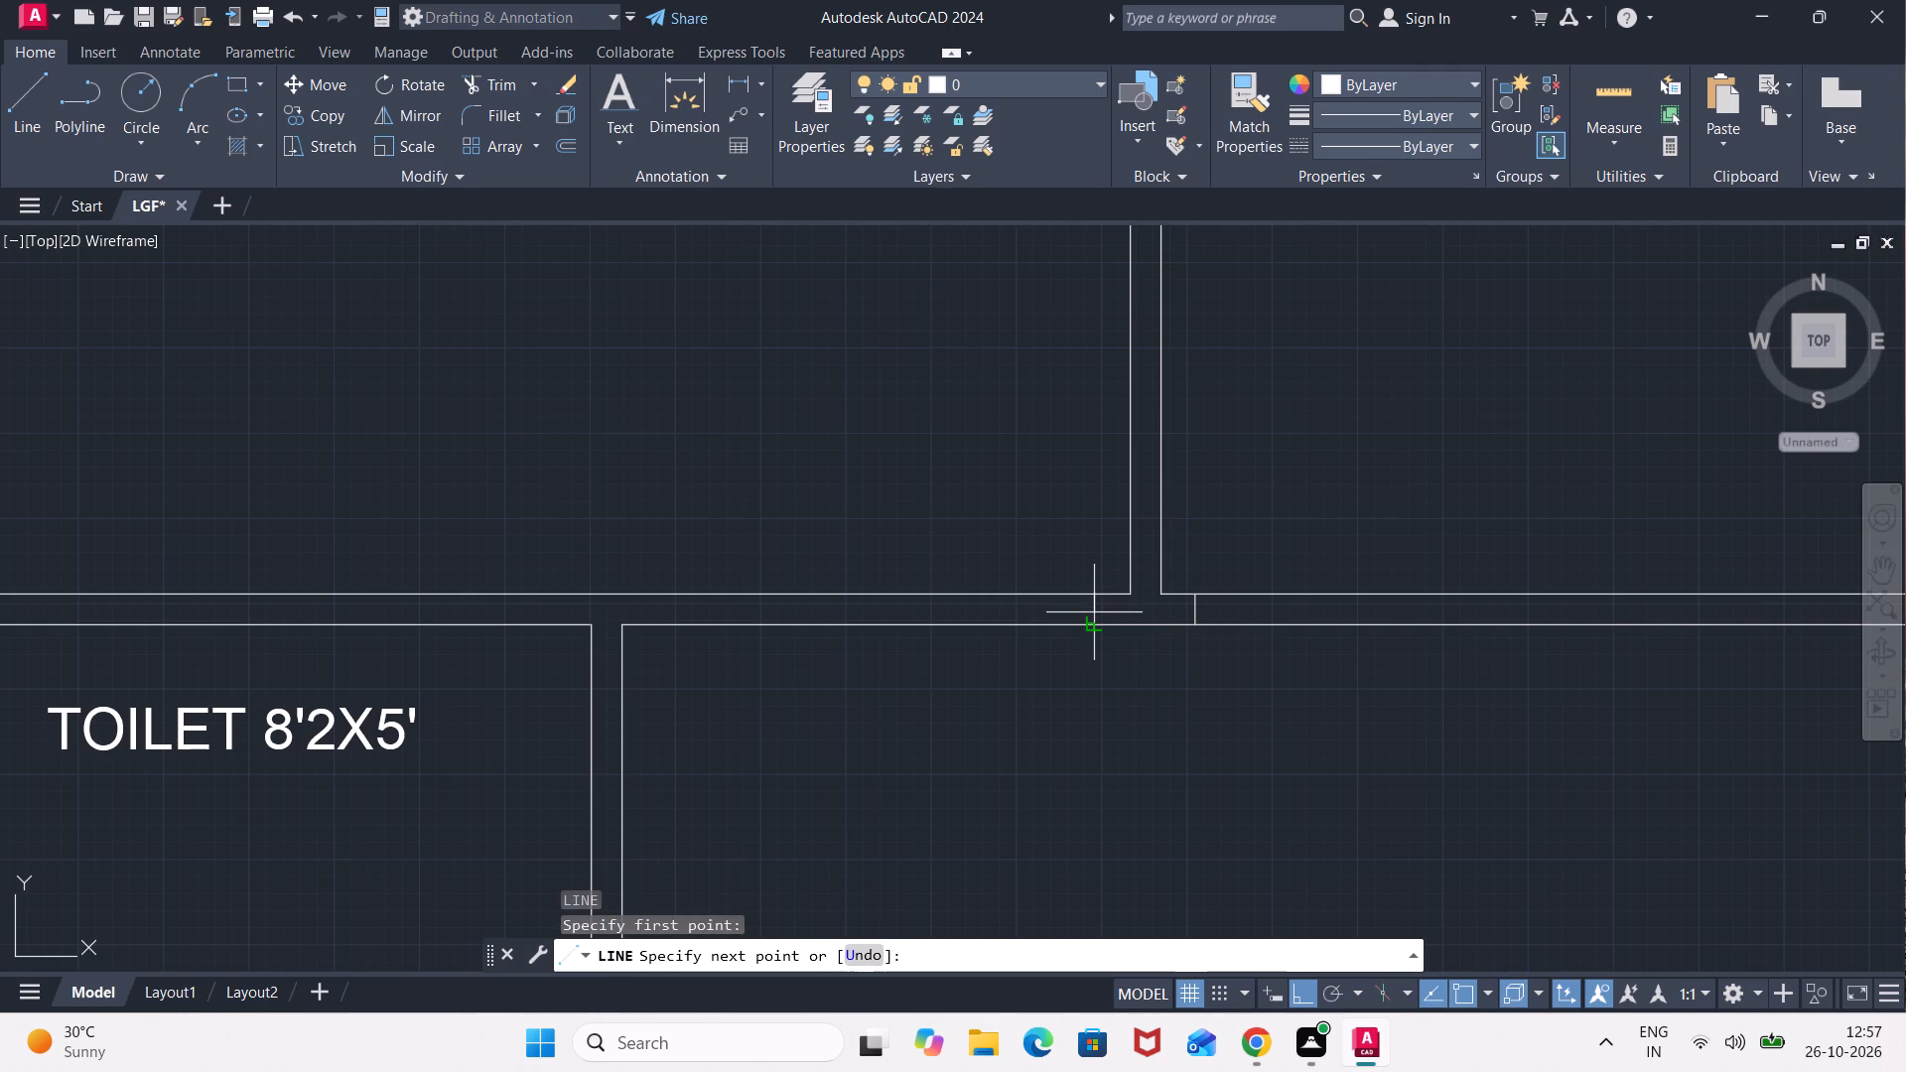
{"action": "left_click", "coordinate": [1094, 613]}
{"action": "key", "text": "Escape"}
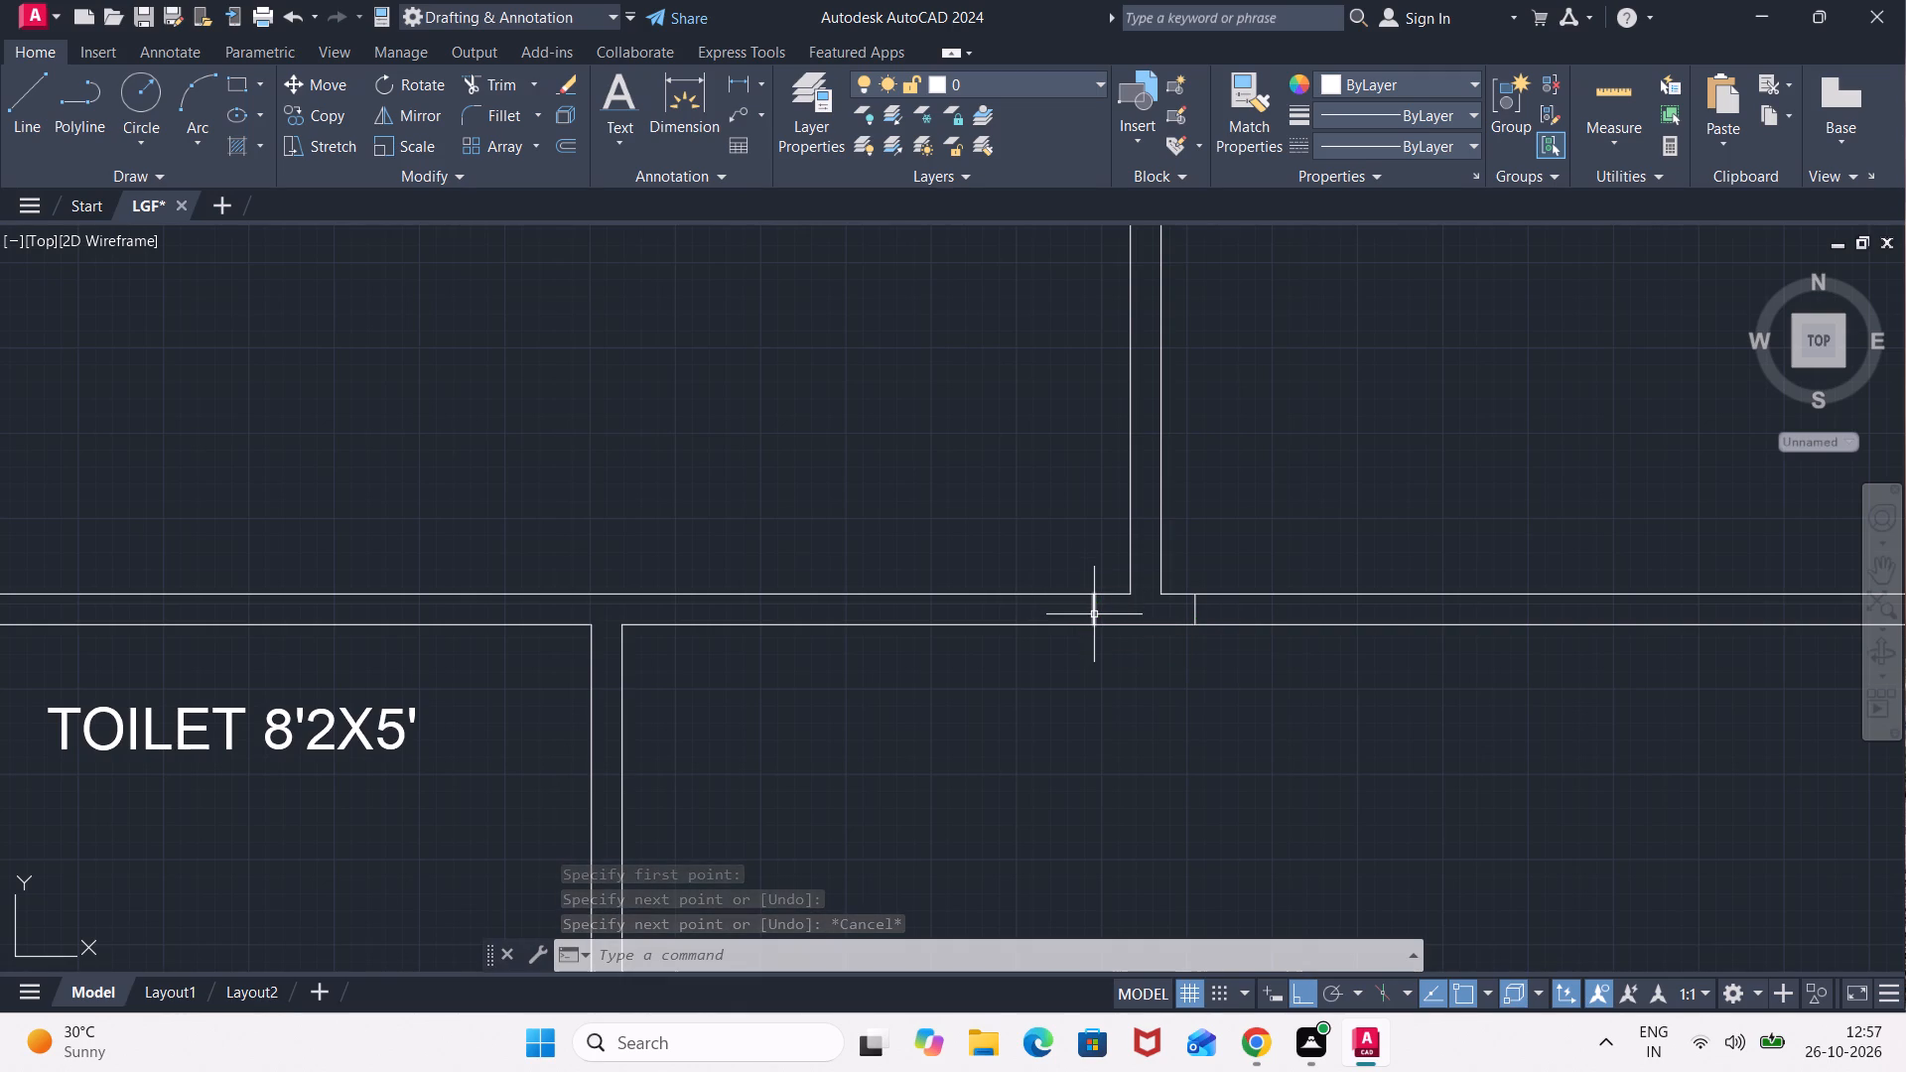
{"action": "key", "text": "Escape"}
Offset both lobby-wall jamb lines 3' away from the bedroom partition, one into each bedroom's width.
{"action": "key", "text": "o"}
{"action": "key", "text": "Return"}
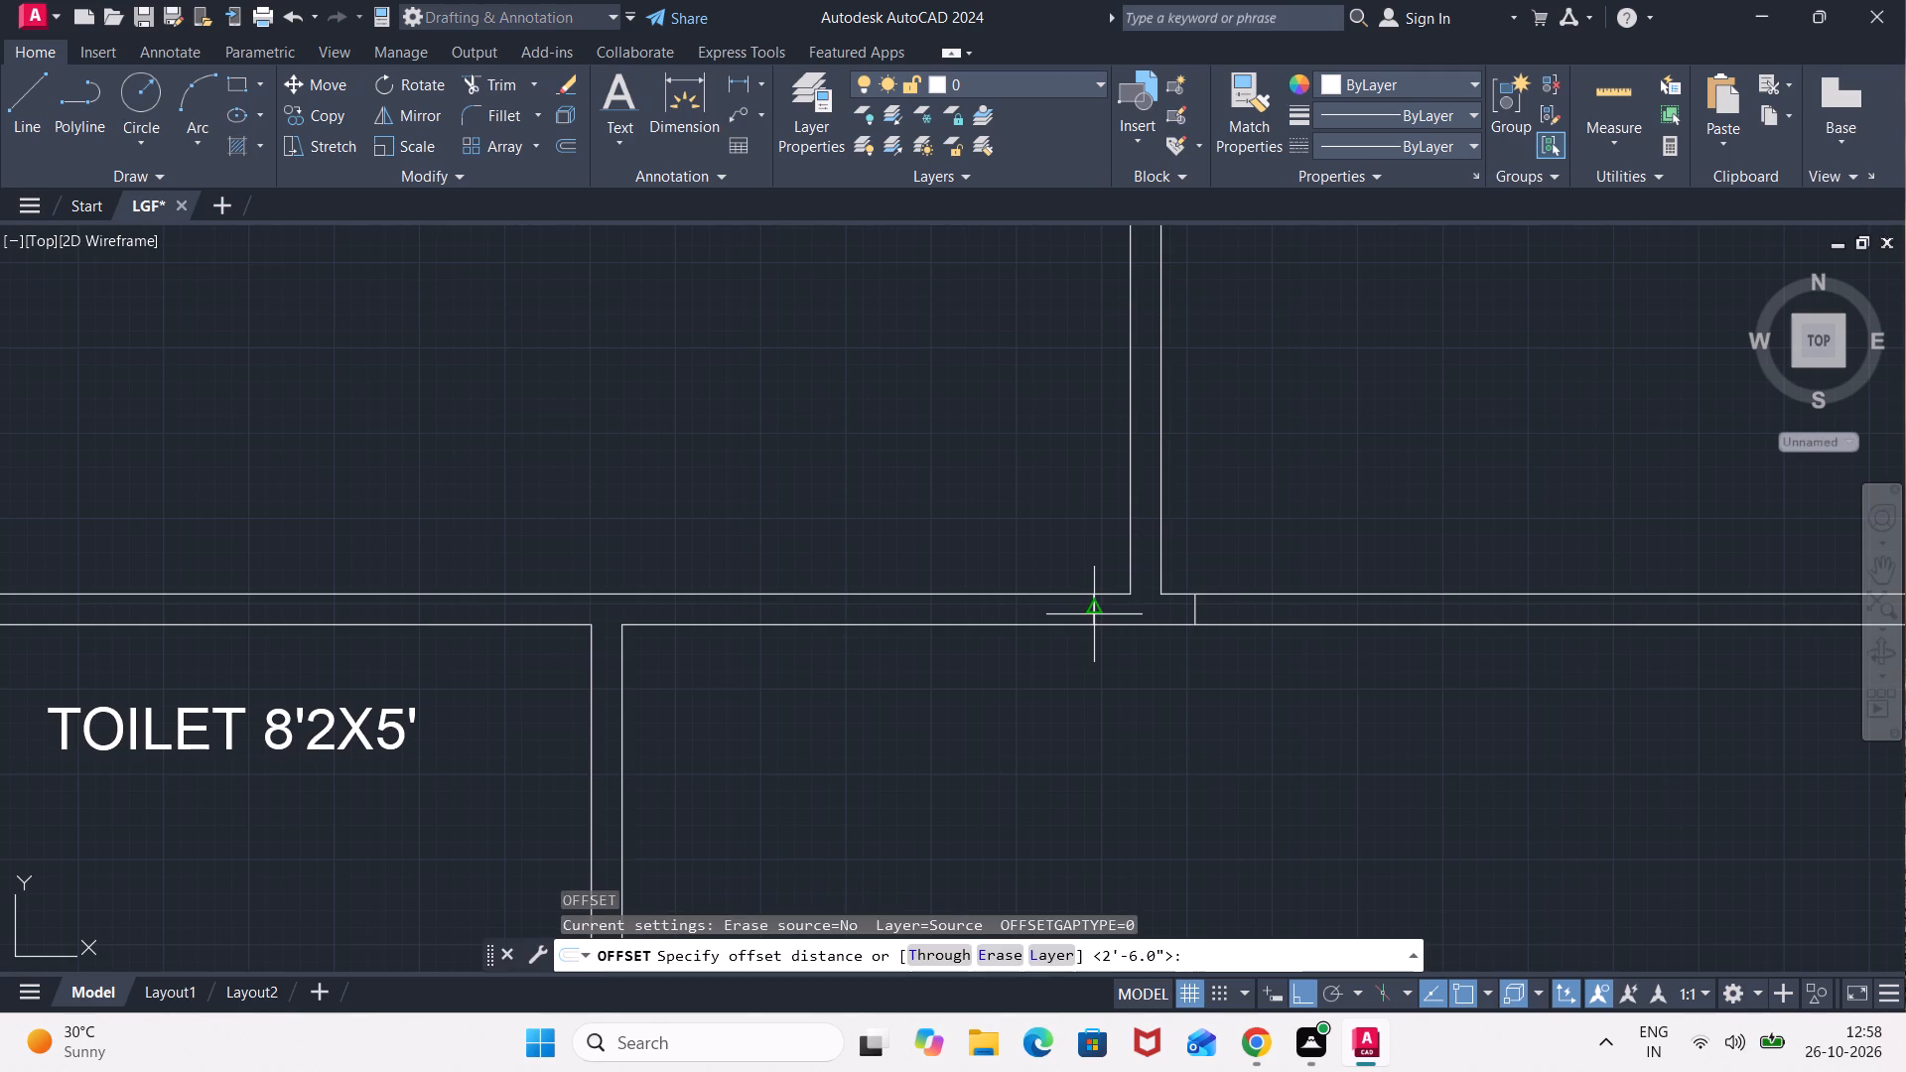
{"action": "type", "text": "3'"}
{"action": "key", "text": "Return"}
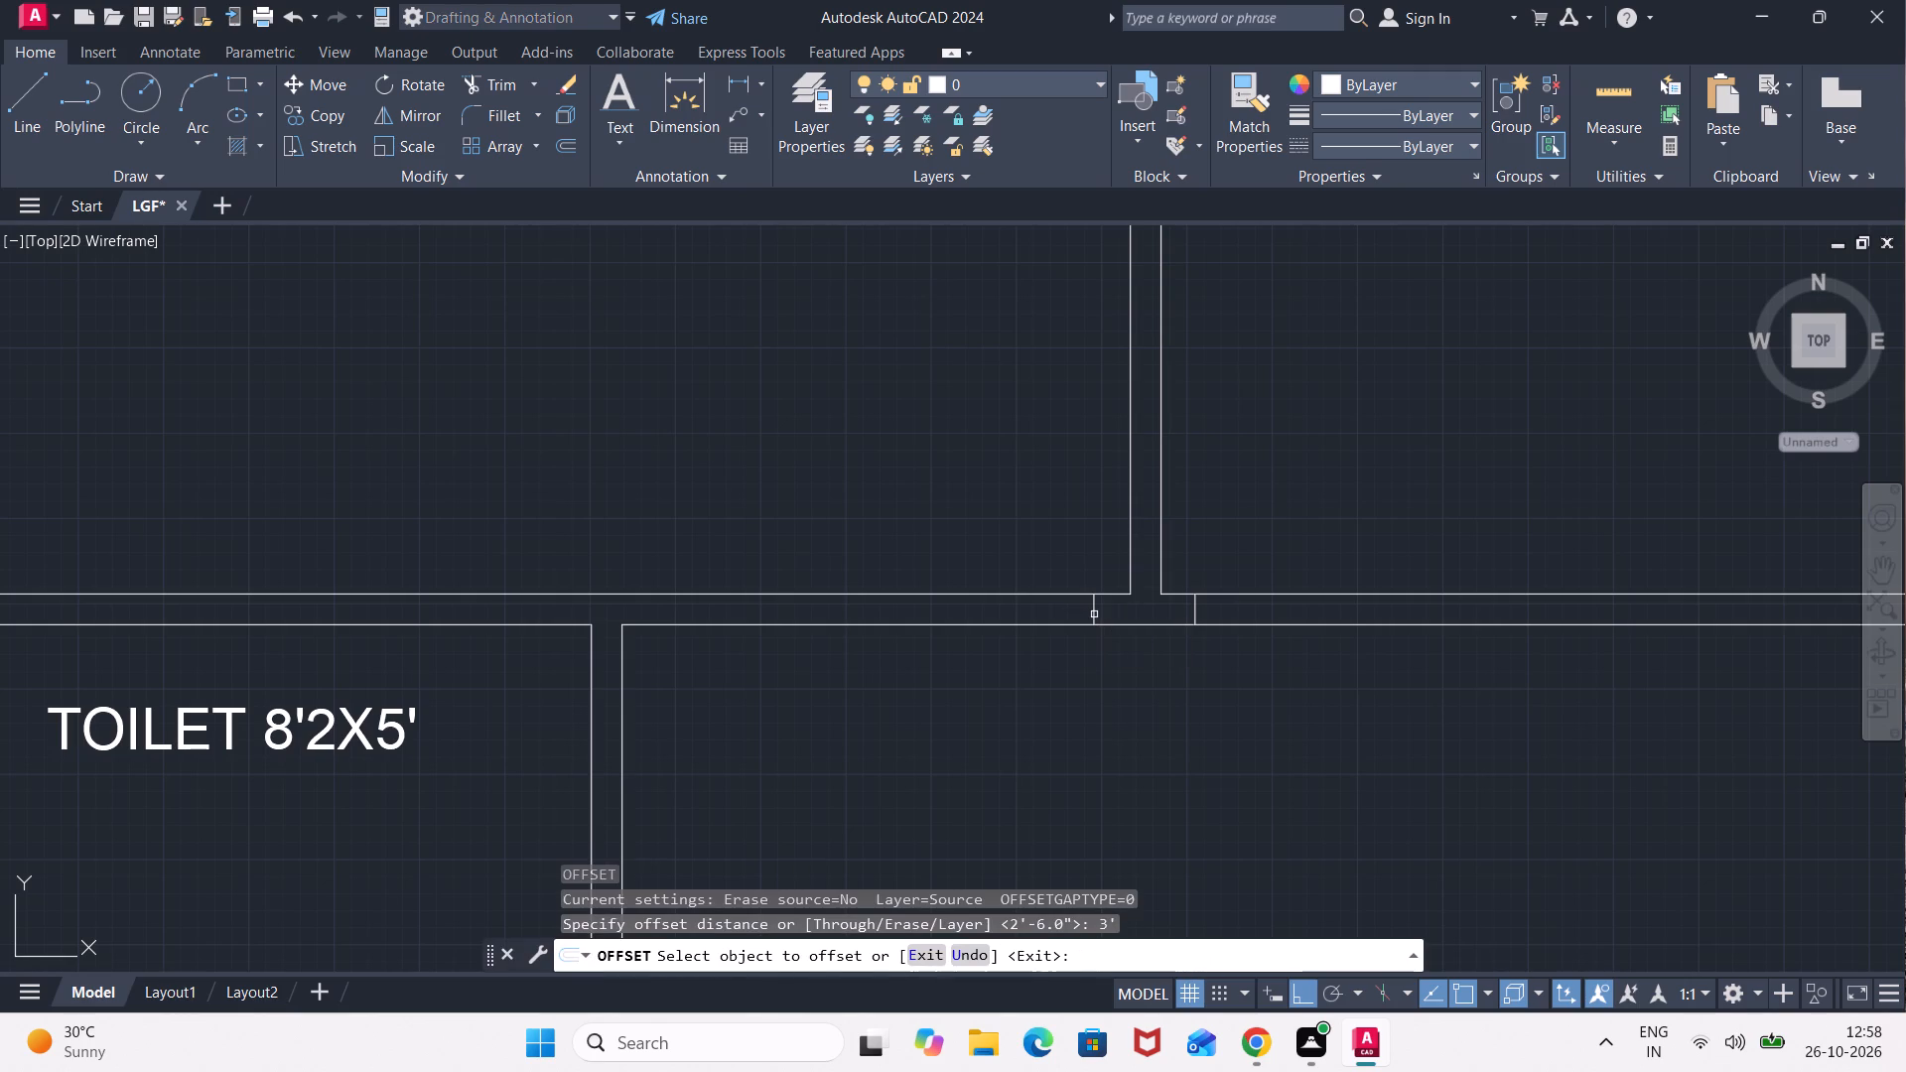
{"action": "left_click", "coordinate": [1092, 610]}
{"action": "left_click", "coordinate": [1002, 606]}
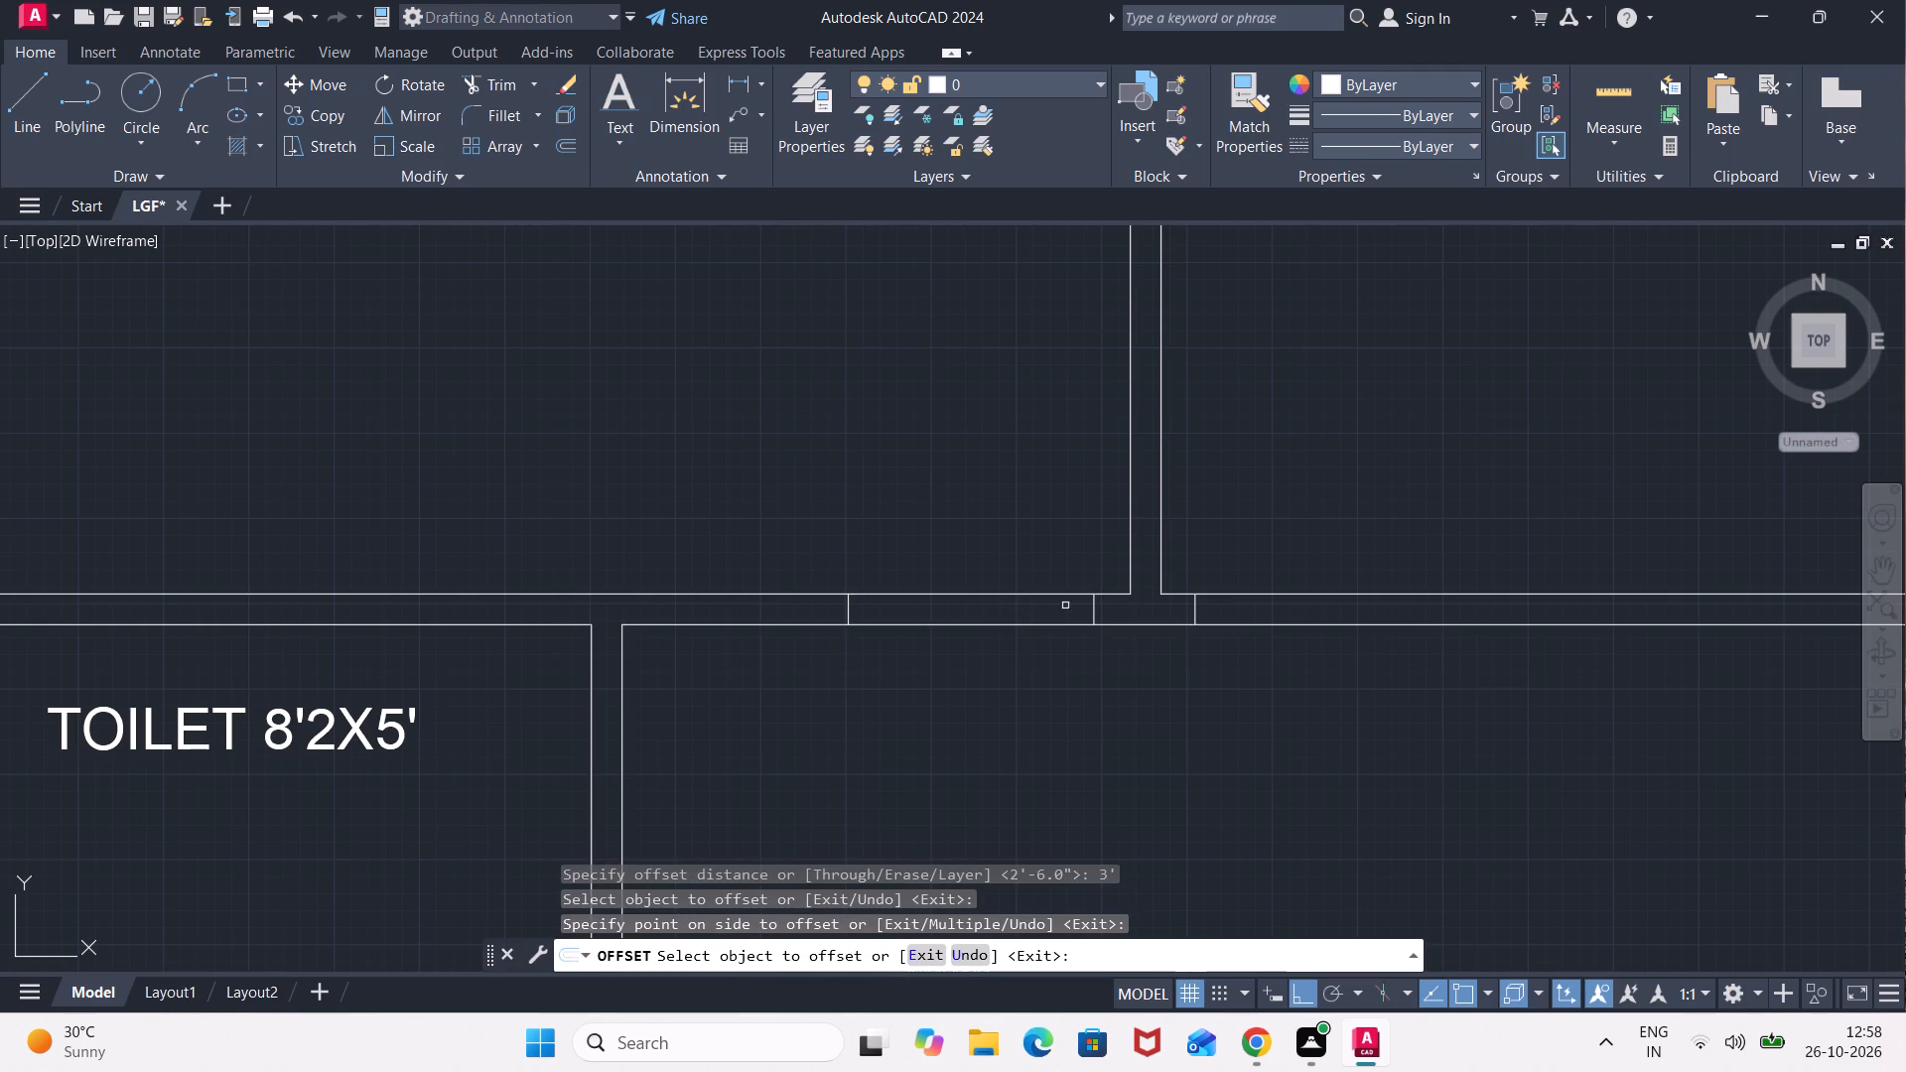
{"action": "left_click", "coordinate": [1194, 612]}
{"action": "left_click", "coordinate": [1494, 630]}
{"action": "scroll", "coordinate": [1439, 780], "scroll_direction": "down", "scroll_amount": 1}
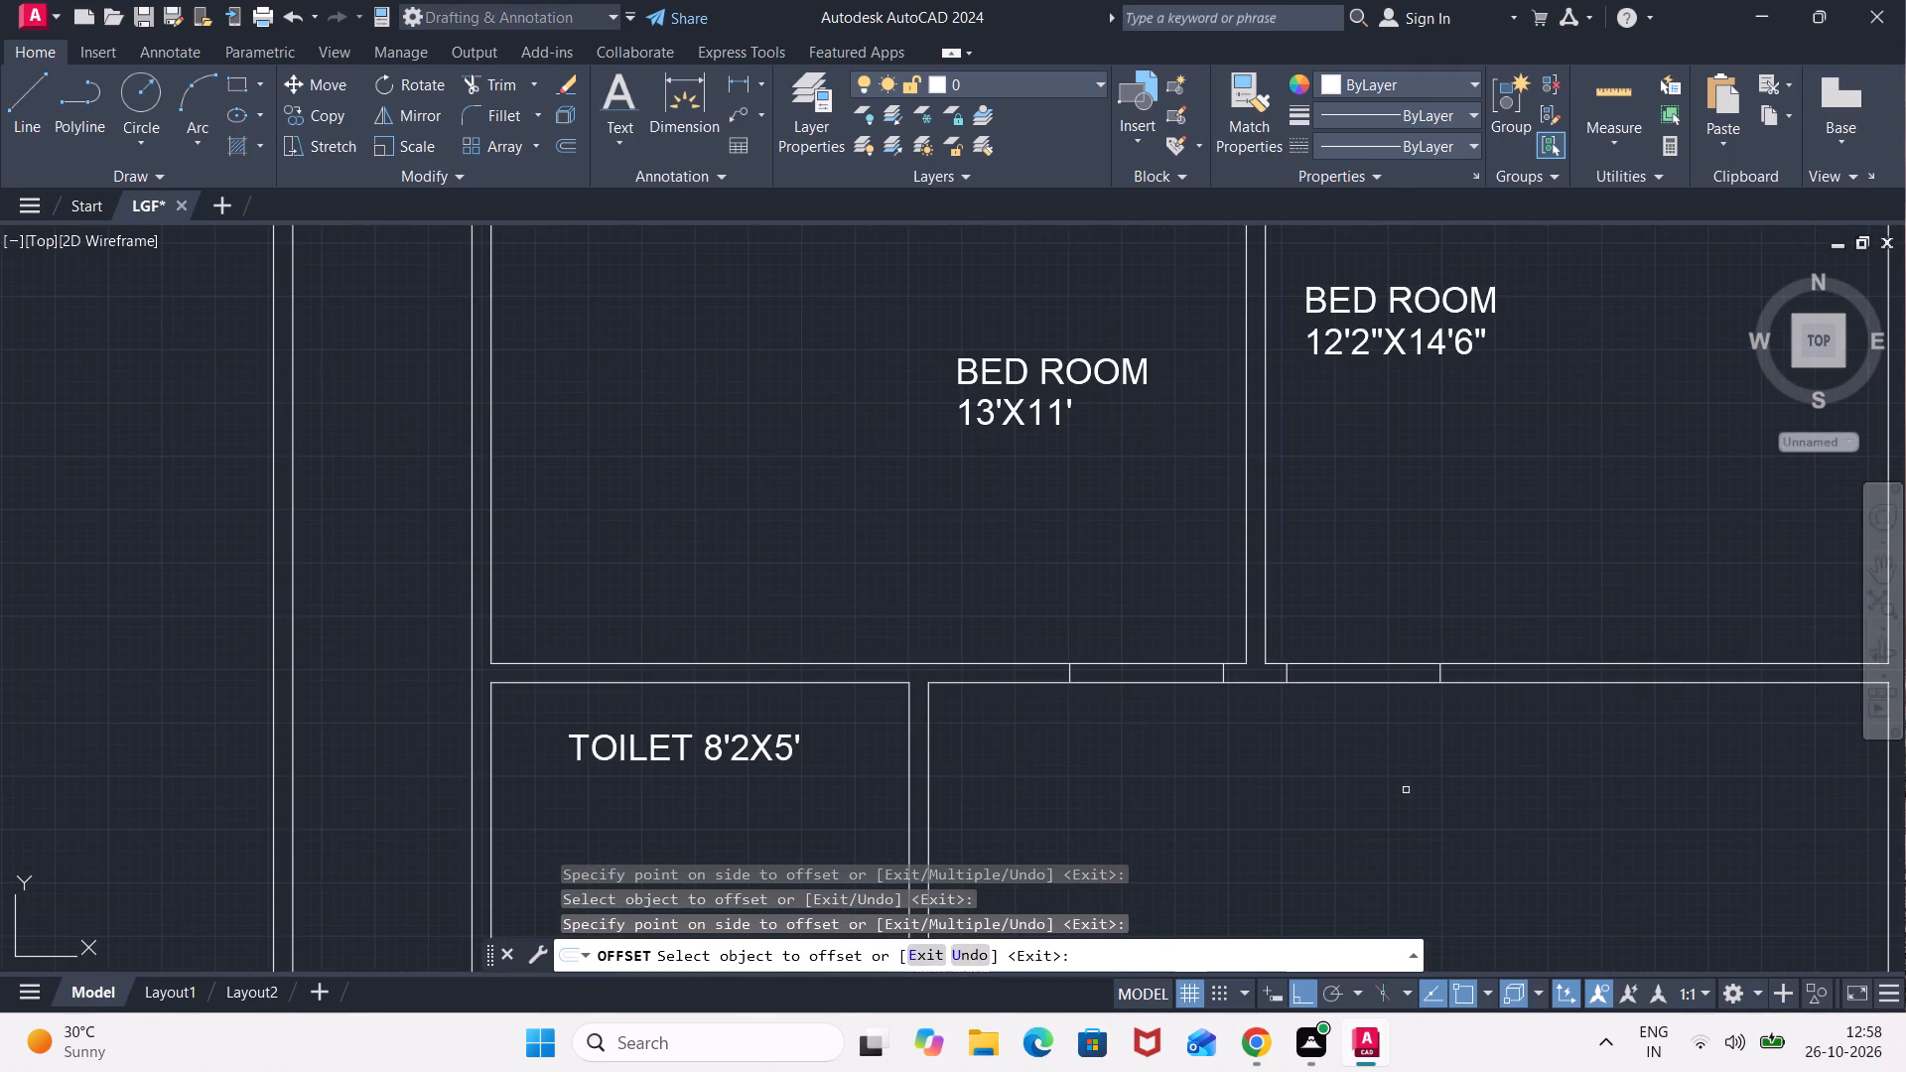
{"action": "scroll", "coordinate": [1381, 794], "scroll_direction": "down", "scroll_amount": 1}
{"action": "key", "text": "Escape"}
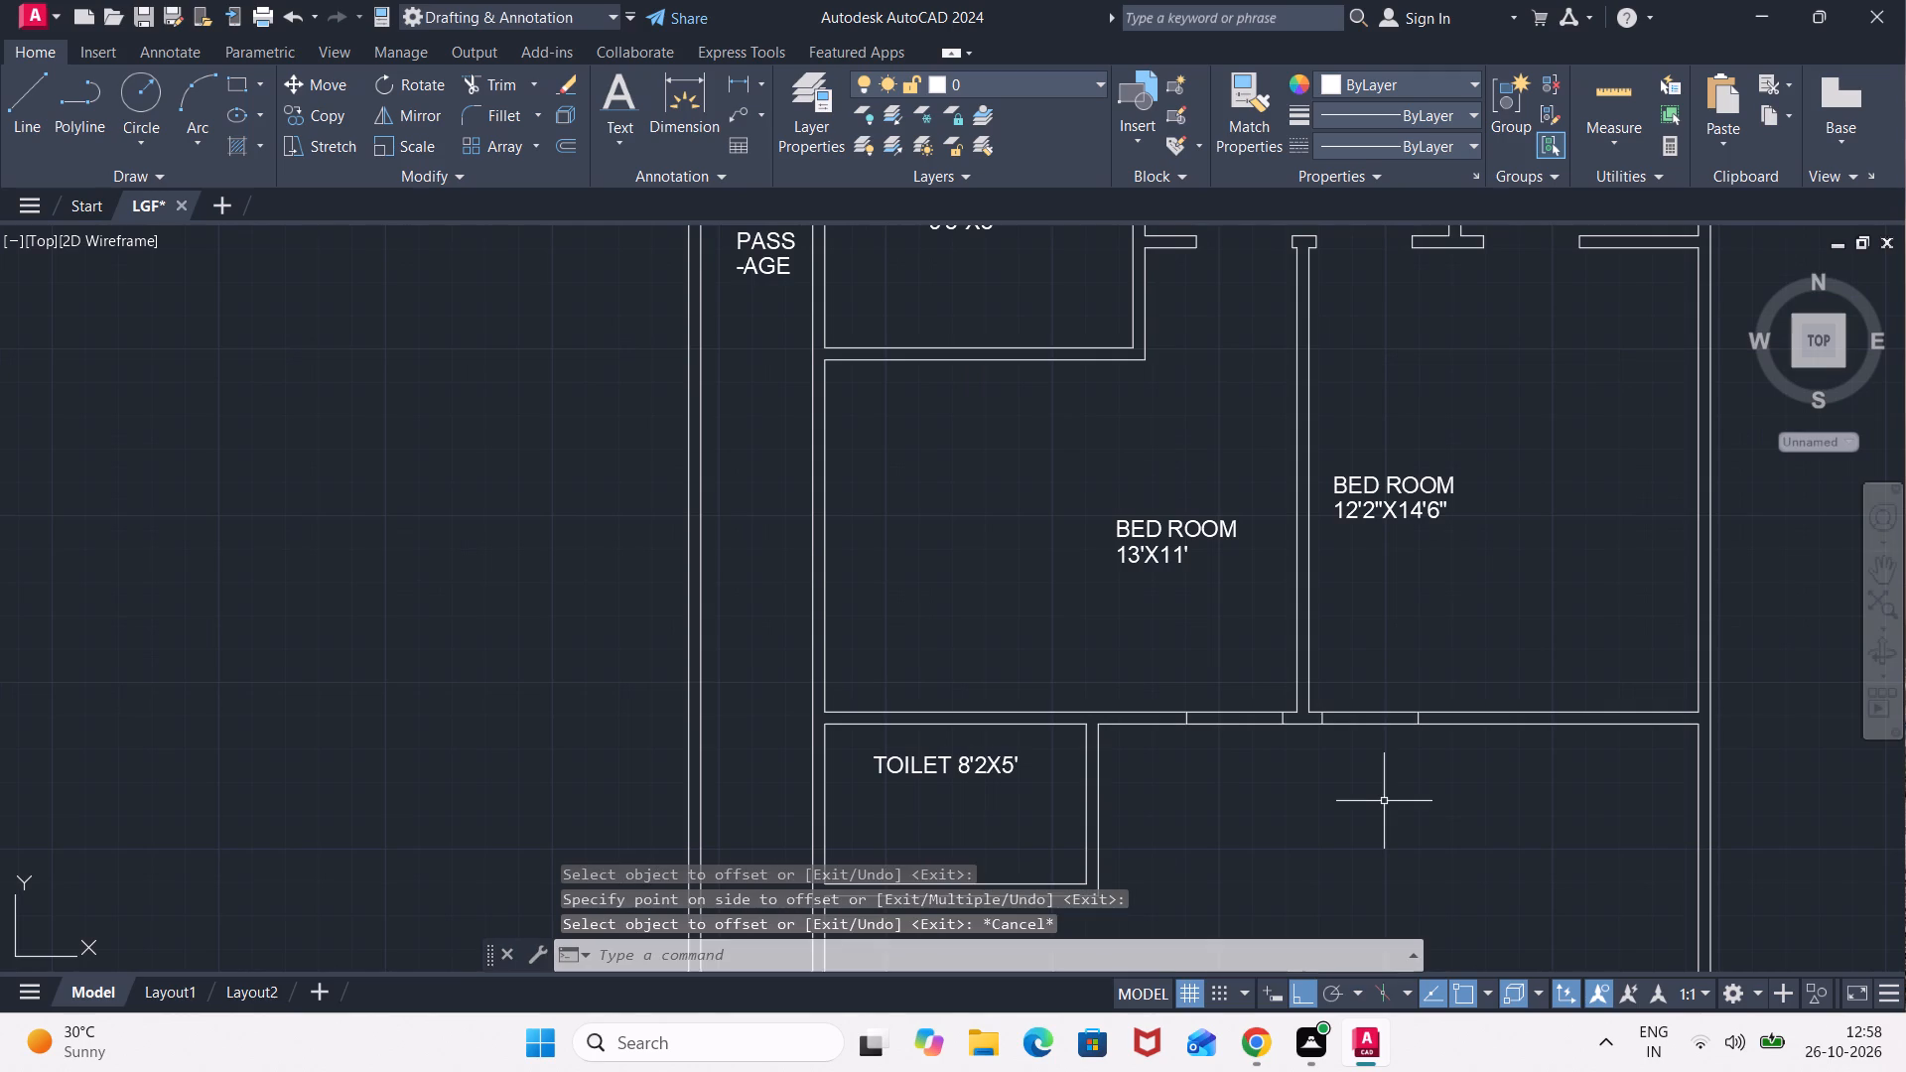
Trim the wall lines out of the two door openings between the lobby and the 13'X11' and 12'2"X14'6" bedrooms.
{"action": "type", "text": "TR"}
{"action": "key", "text": "Return"}
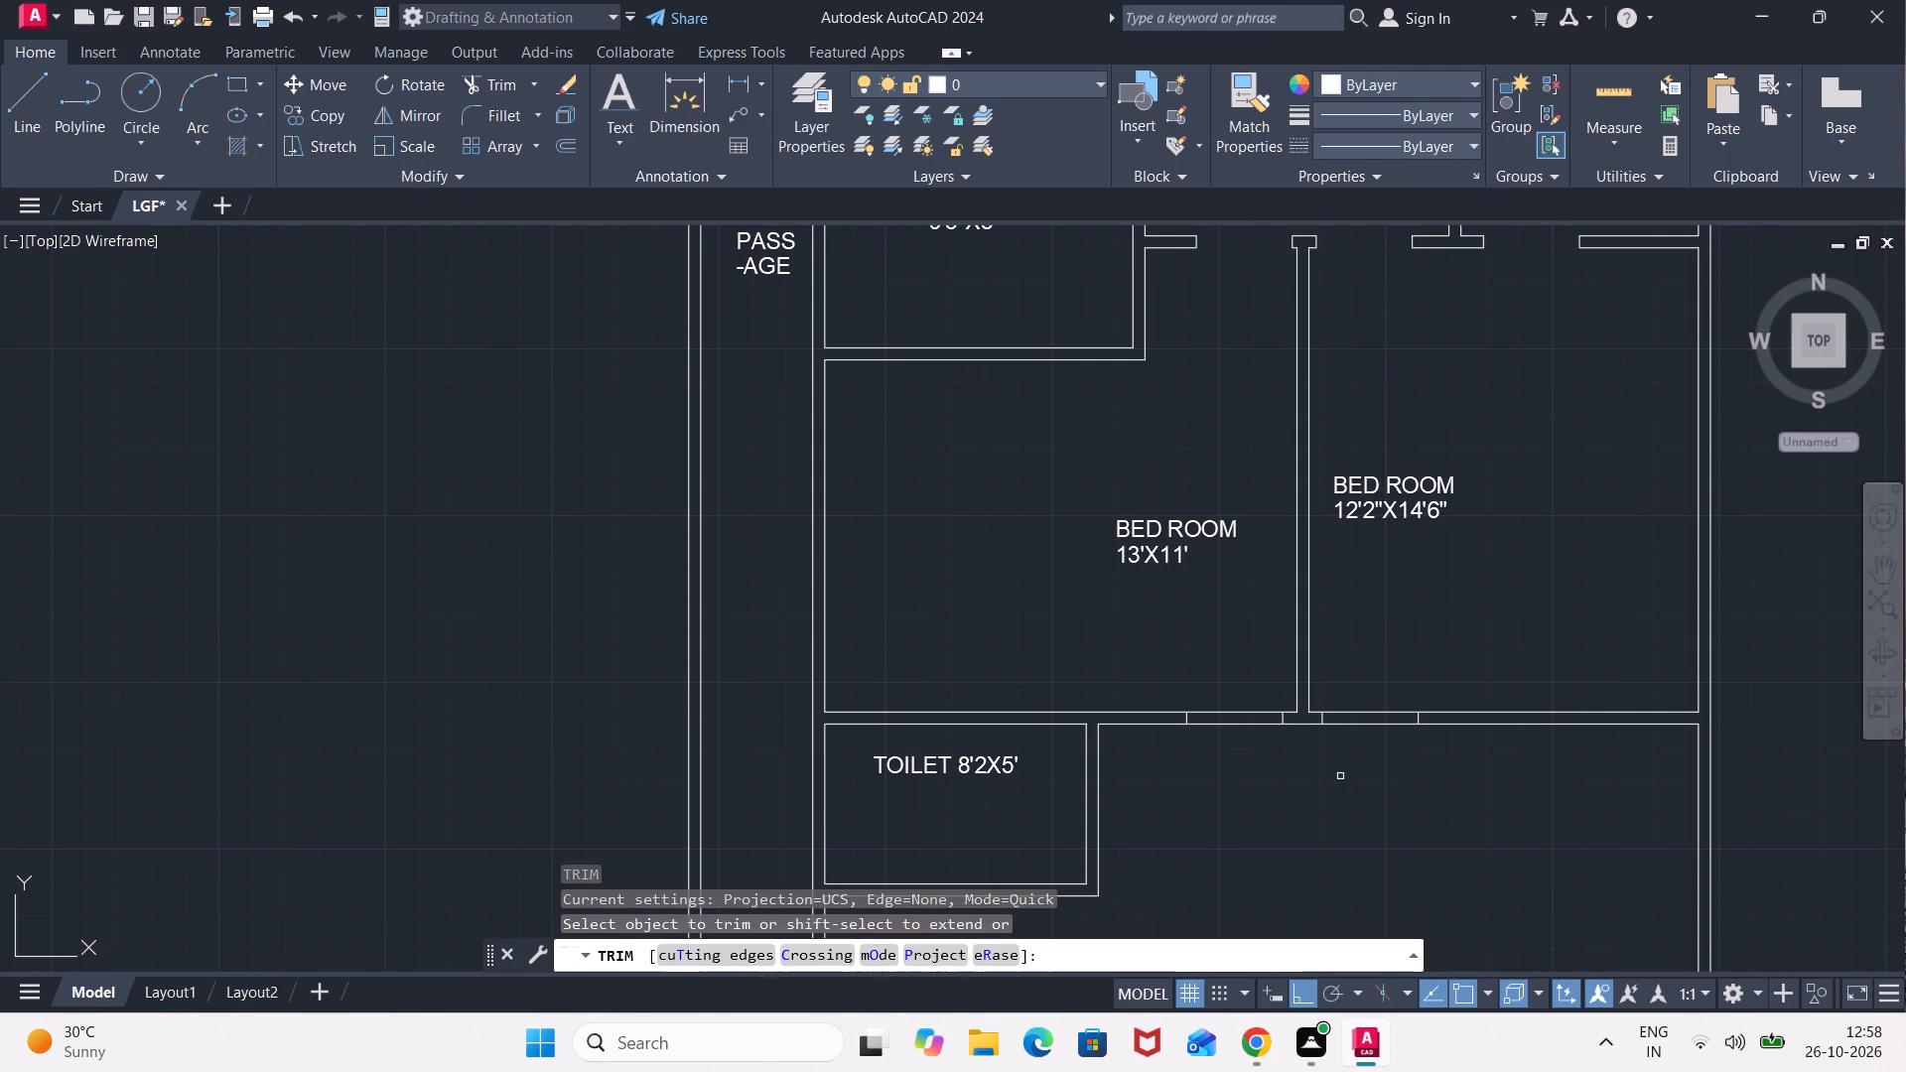
{"action": "left_click", "coordinate": [1252, 758]}
{"action": "left_click", "coordinate": [1245, 640]}
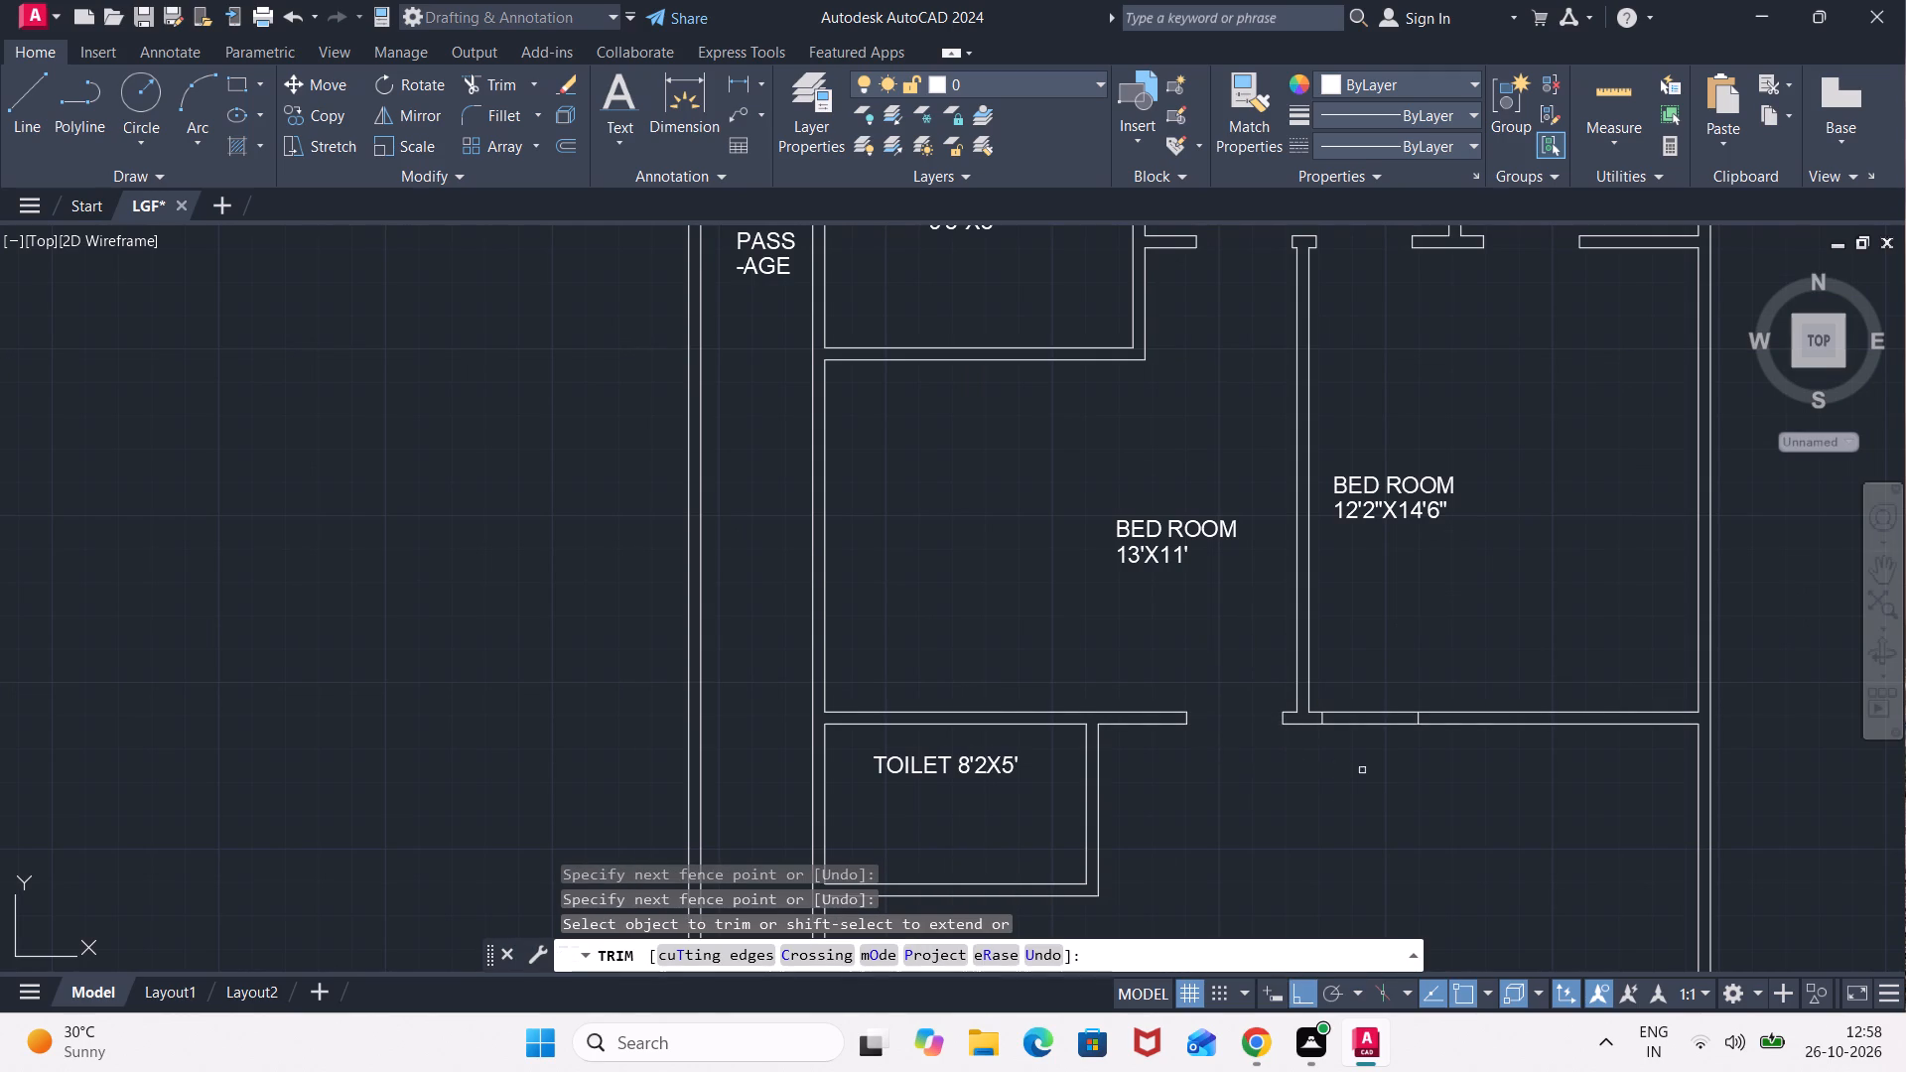
{"action": "left_click_drag", "start_coordinate": [1375, 762], "coordinate": [1385, 751]}
{"action": "left_click", "coordinate": [1390, 660]}
{"action": "scroll", "coordinate": [1367, 798], "scroll_direction": "down", "scroll_amount": 2}
{"action": "middle_click_drag", "start_coordinate": [1358, 803], "coordinate": [1344, 616]}
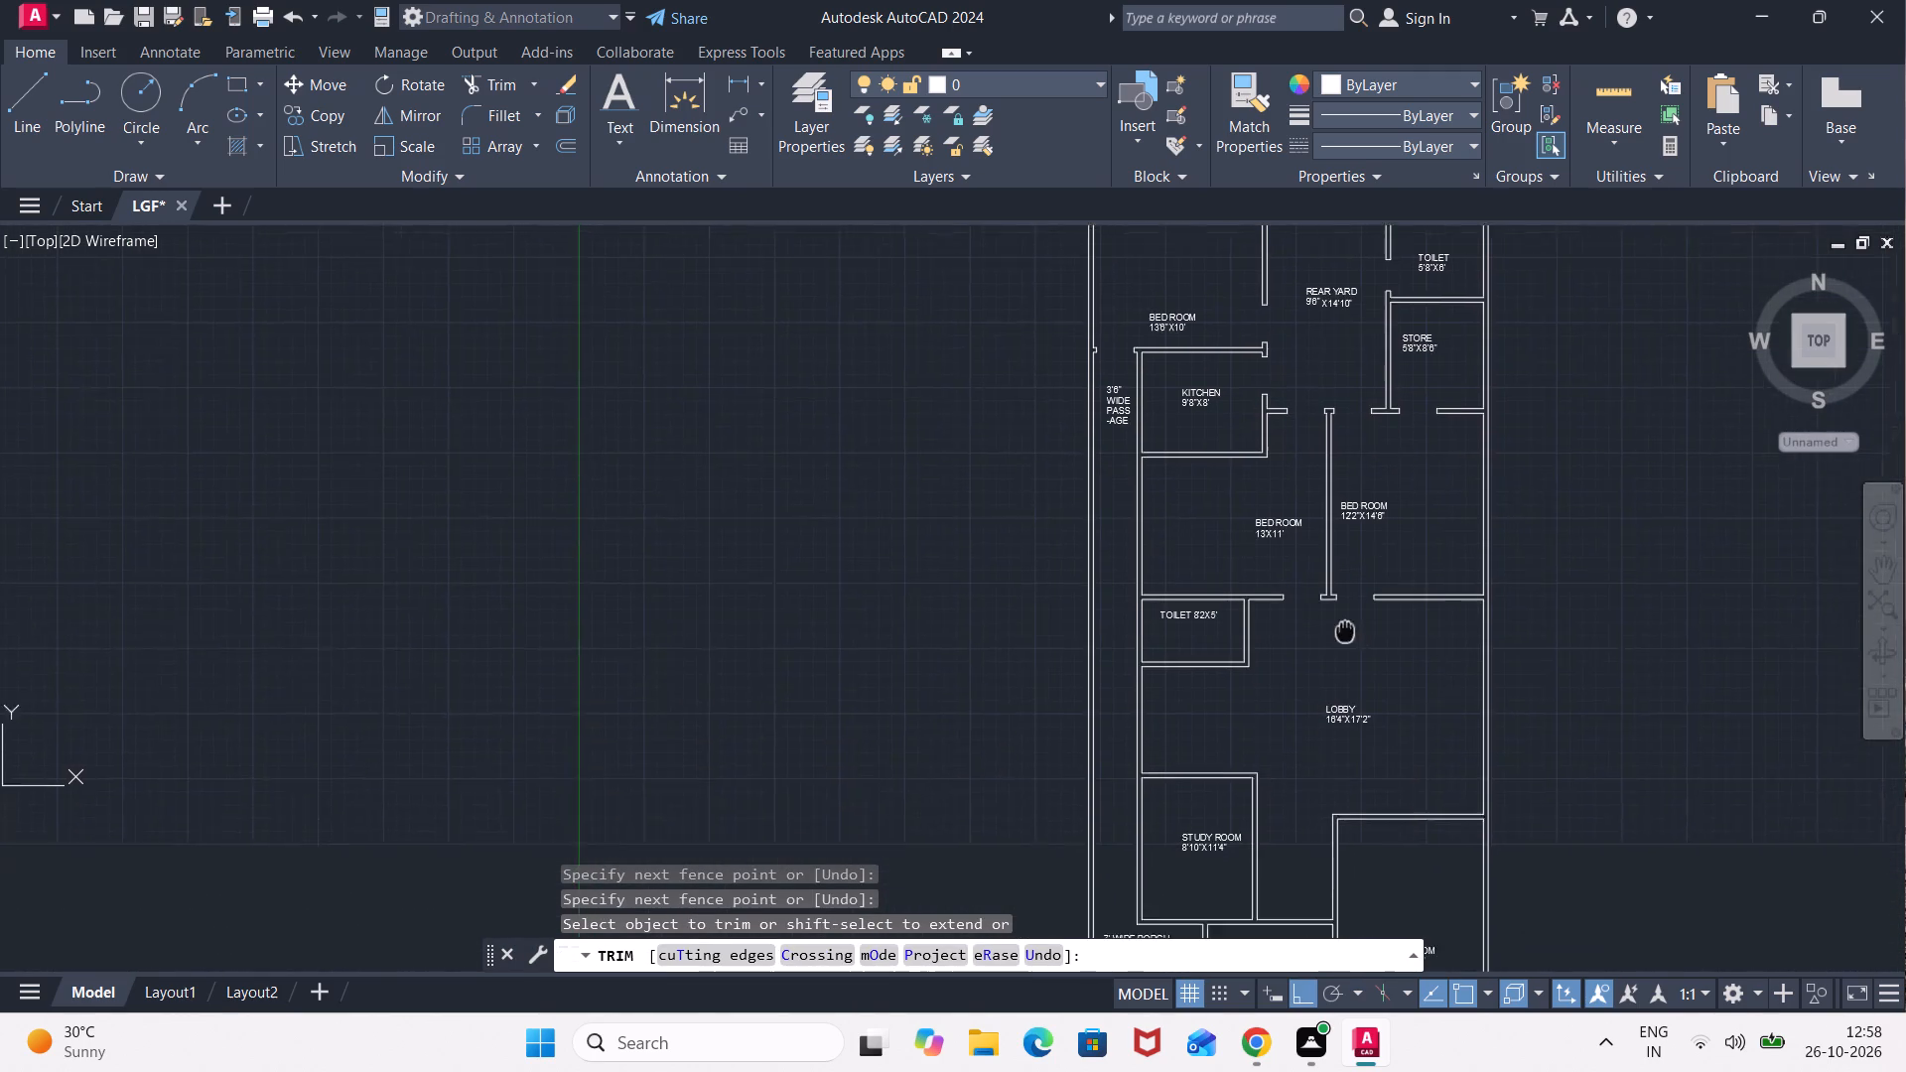
{"action": "middle_click_drag", "start_coordinate": [1344, 616], "coordinate": [1341, 584]}
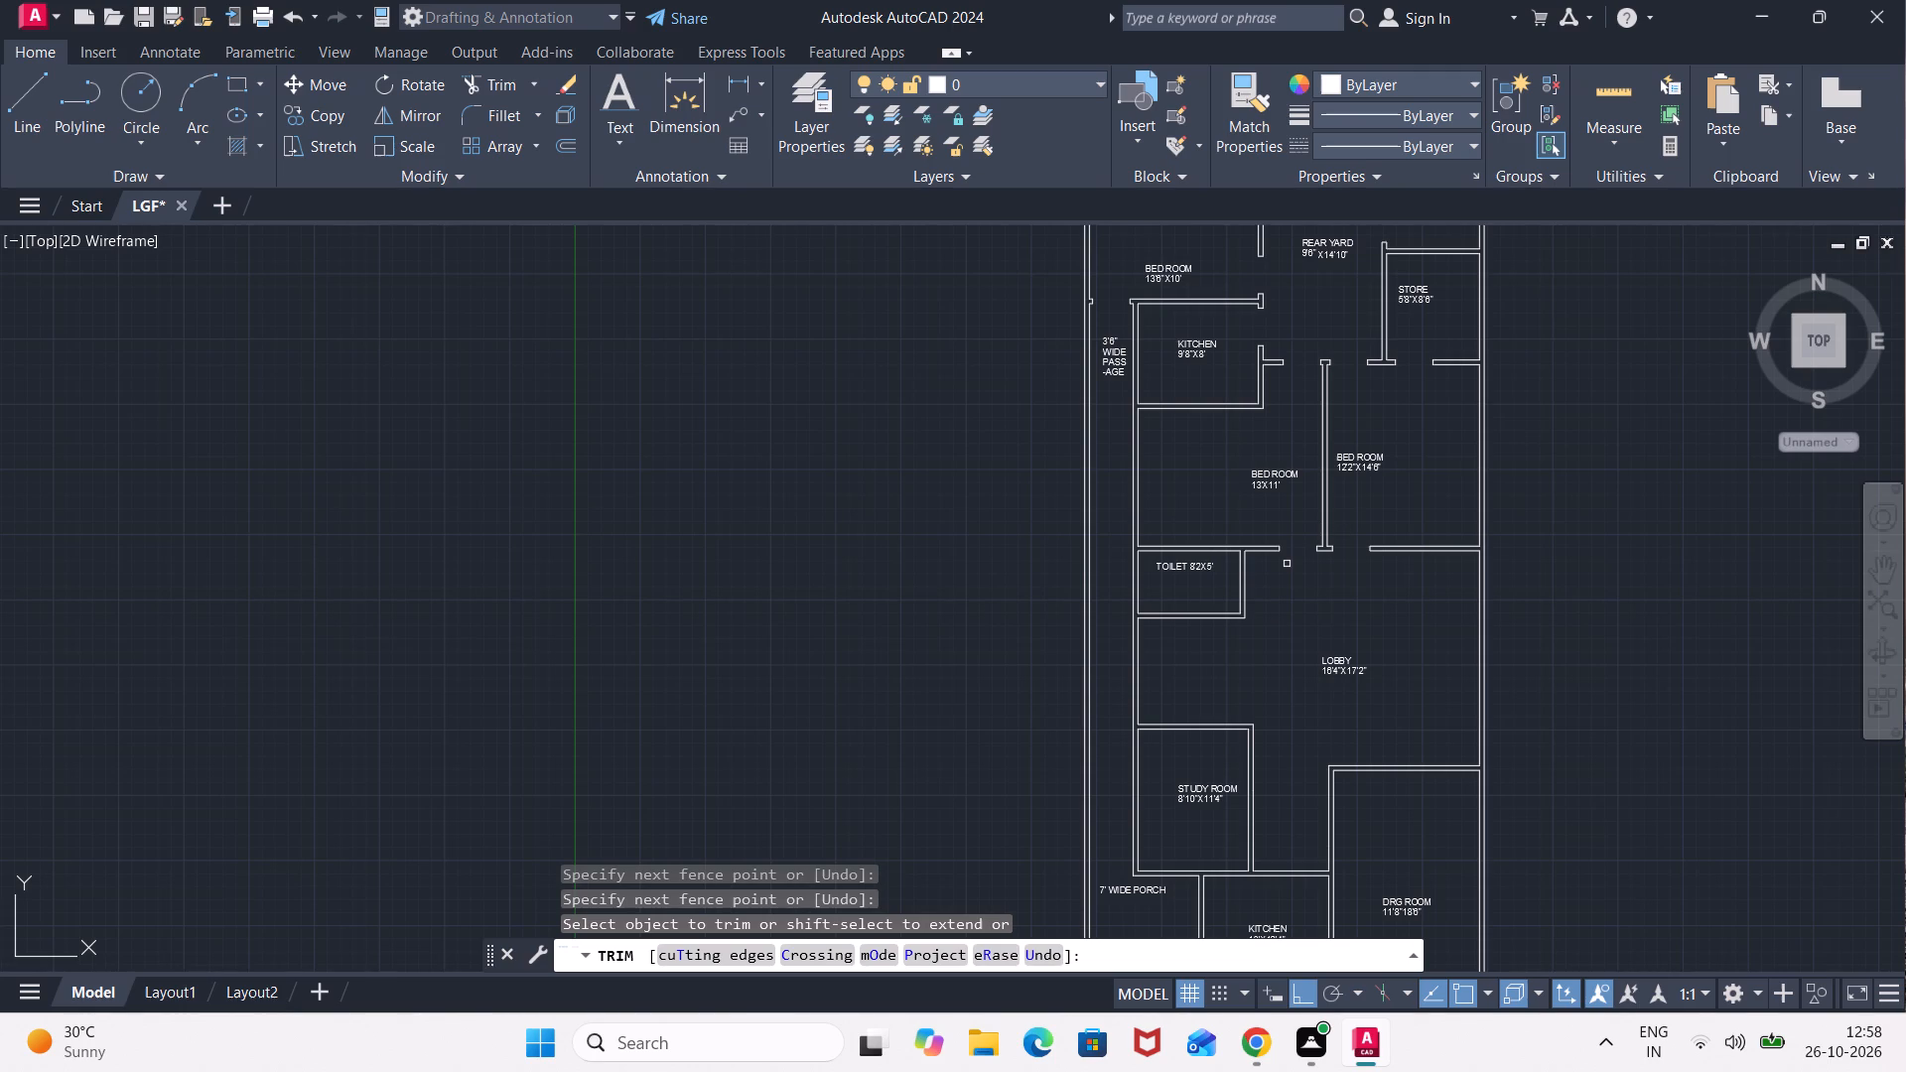
{"action": "key", "text": "Escape"}
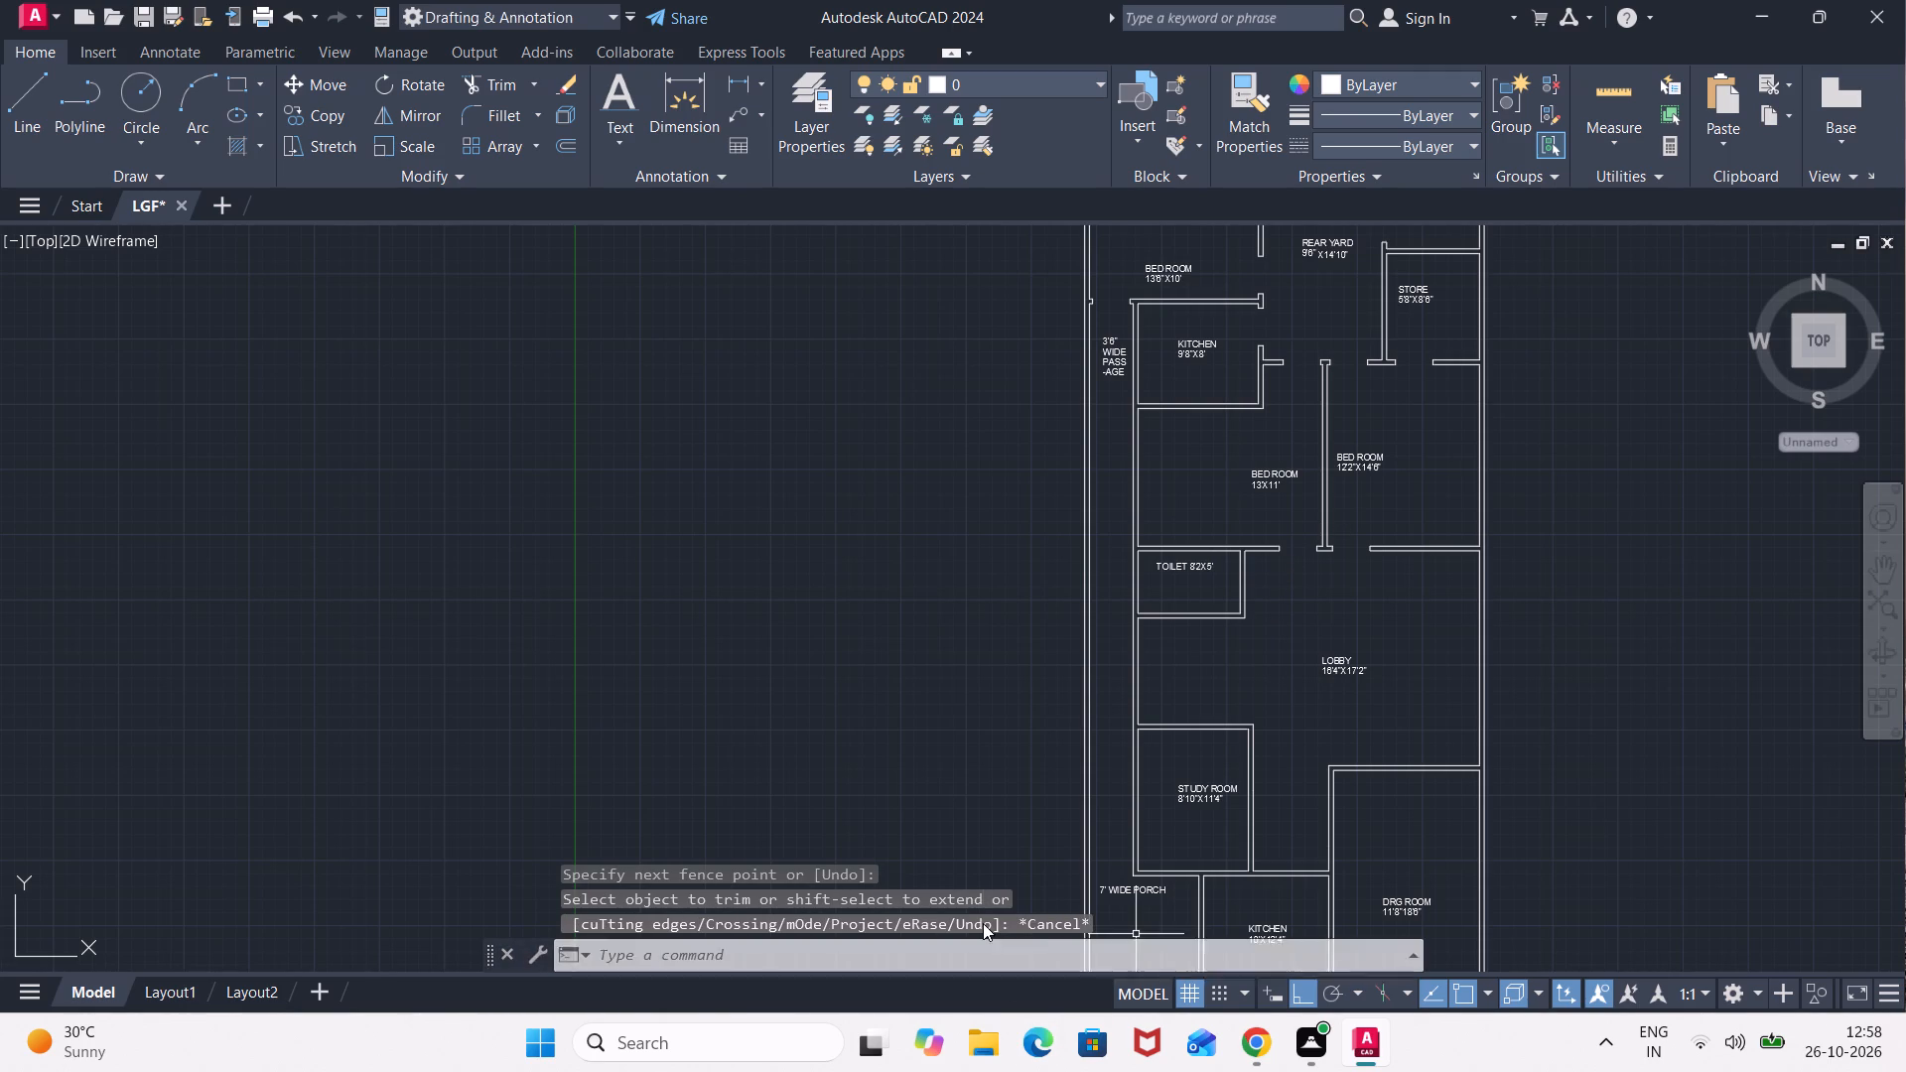
Draw a jamb line across the wall between the 8'2X5' toilet and the lobby, just below the bedroom wall.
{"action": "scroll", "coordinate": [1373, 629], "scroll_direction": "up", "scroll_amount": 1}
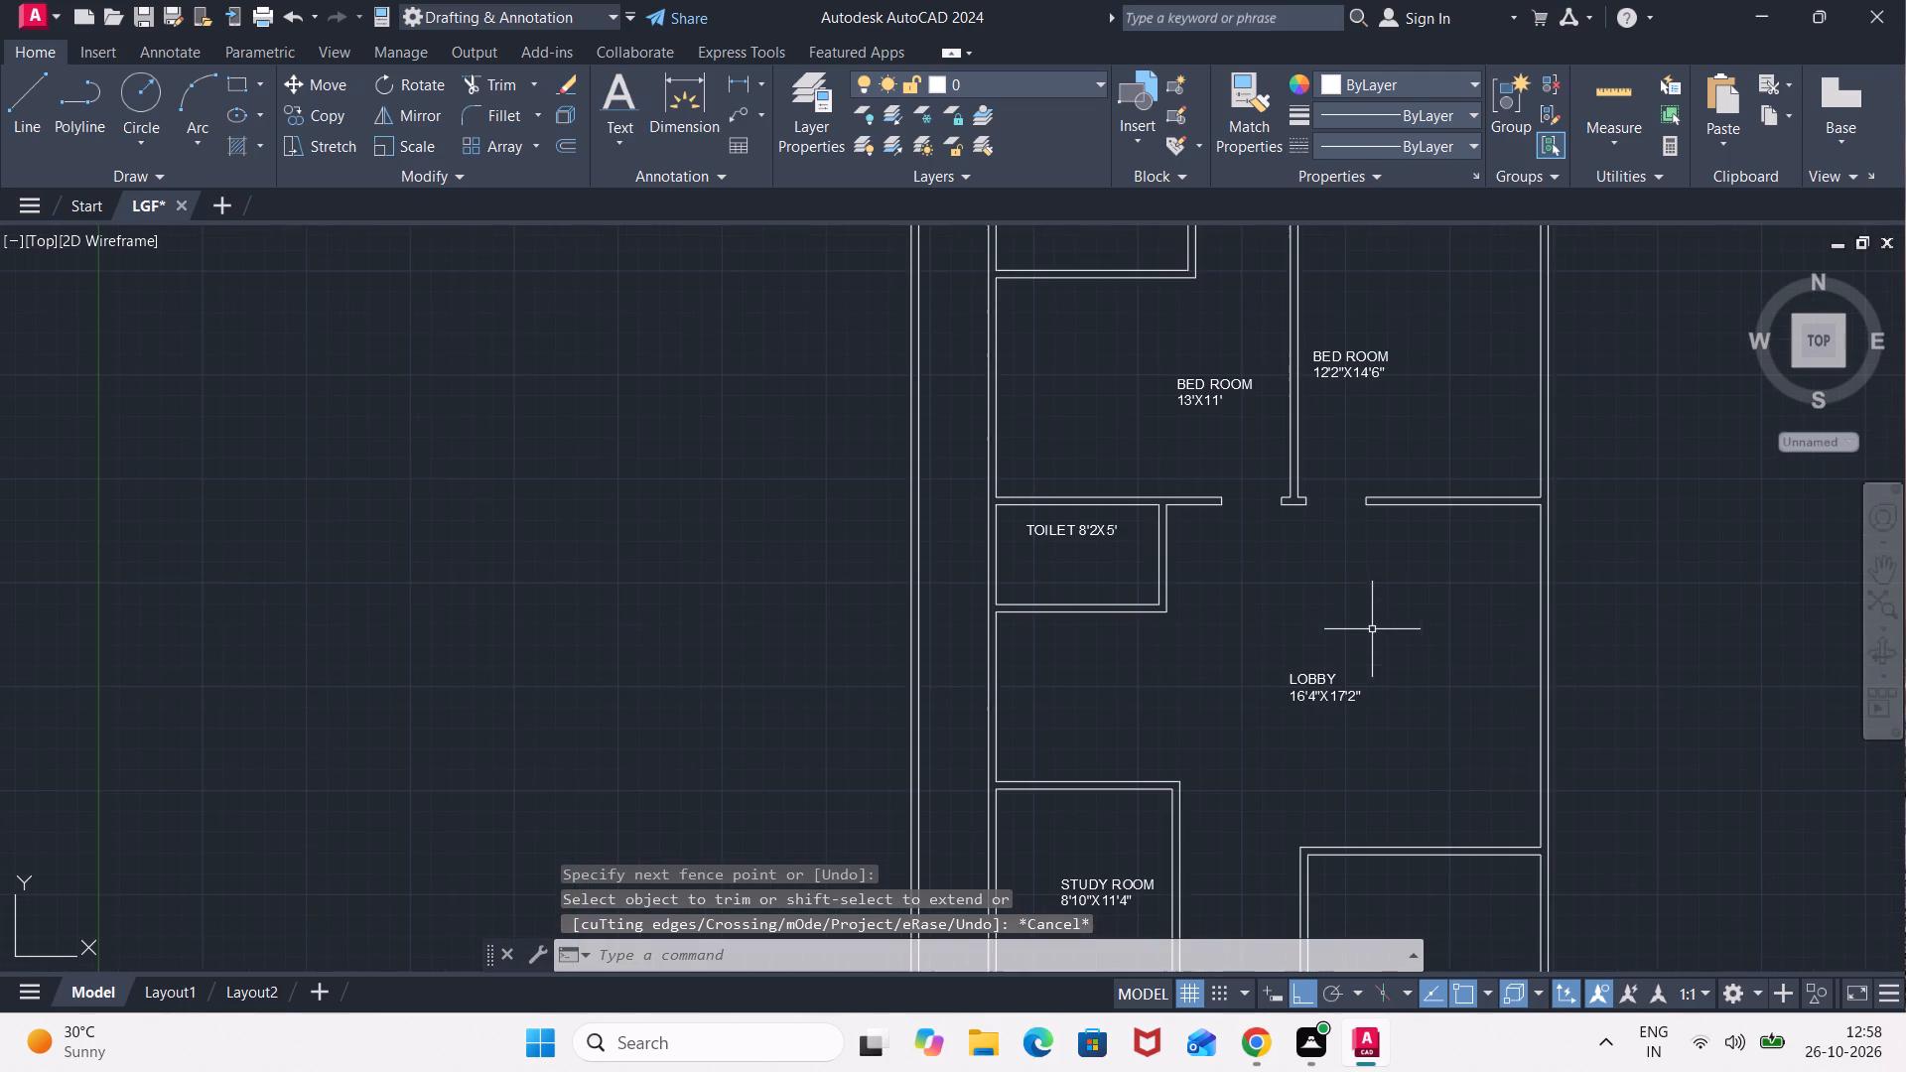
{"action": "scroll", "coordinate": [1209, 601], "scroll_direction": "up", "scroll_amount": 1}
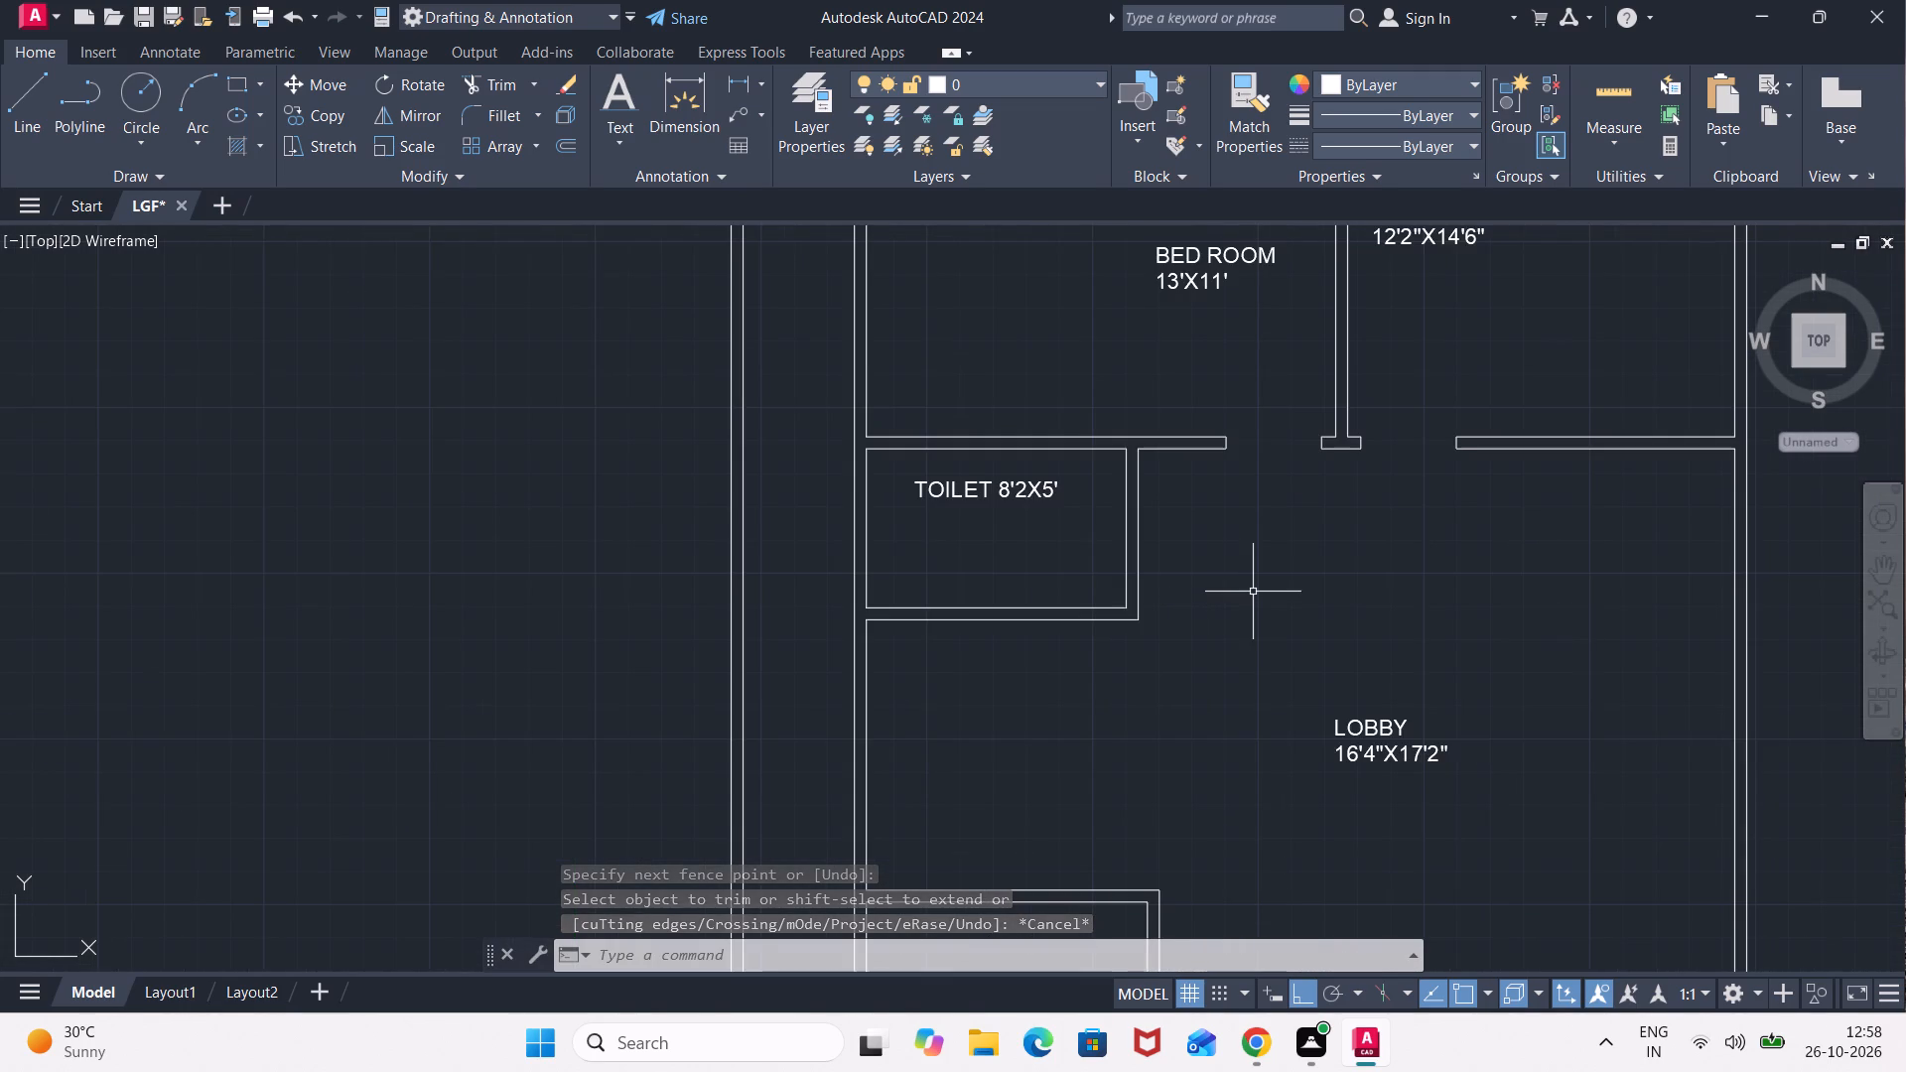
{"action": "key", "text": "l"}
{"action": "key", "text": "Return"}
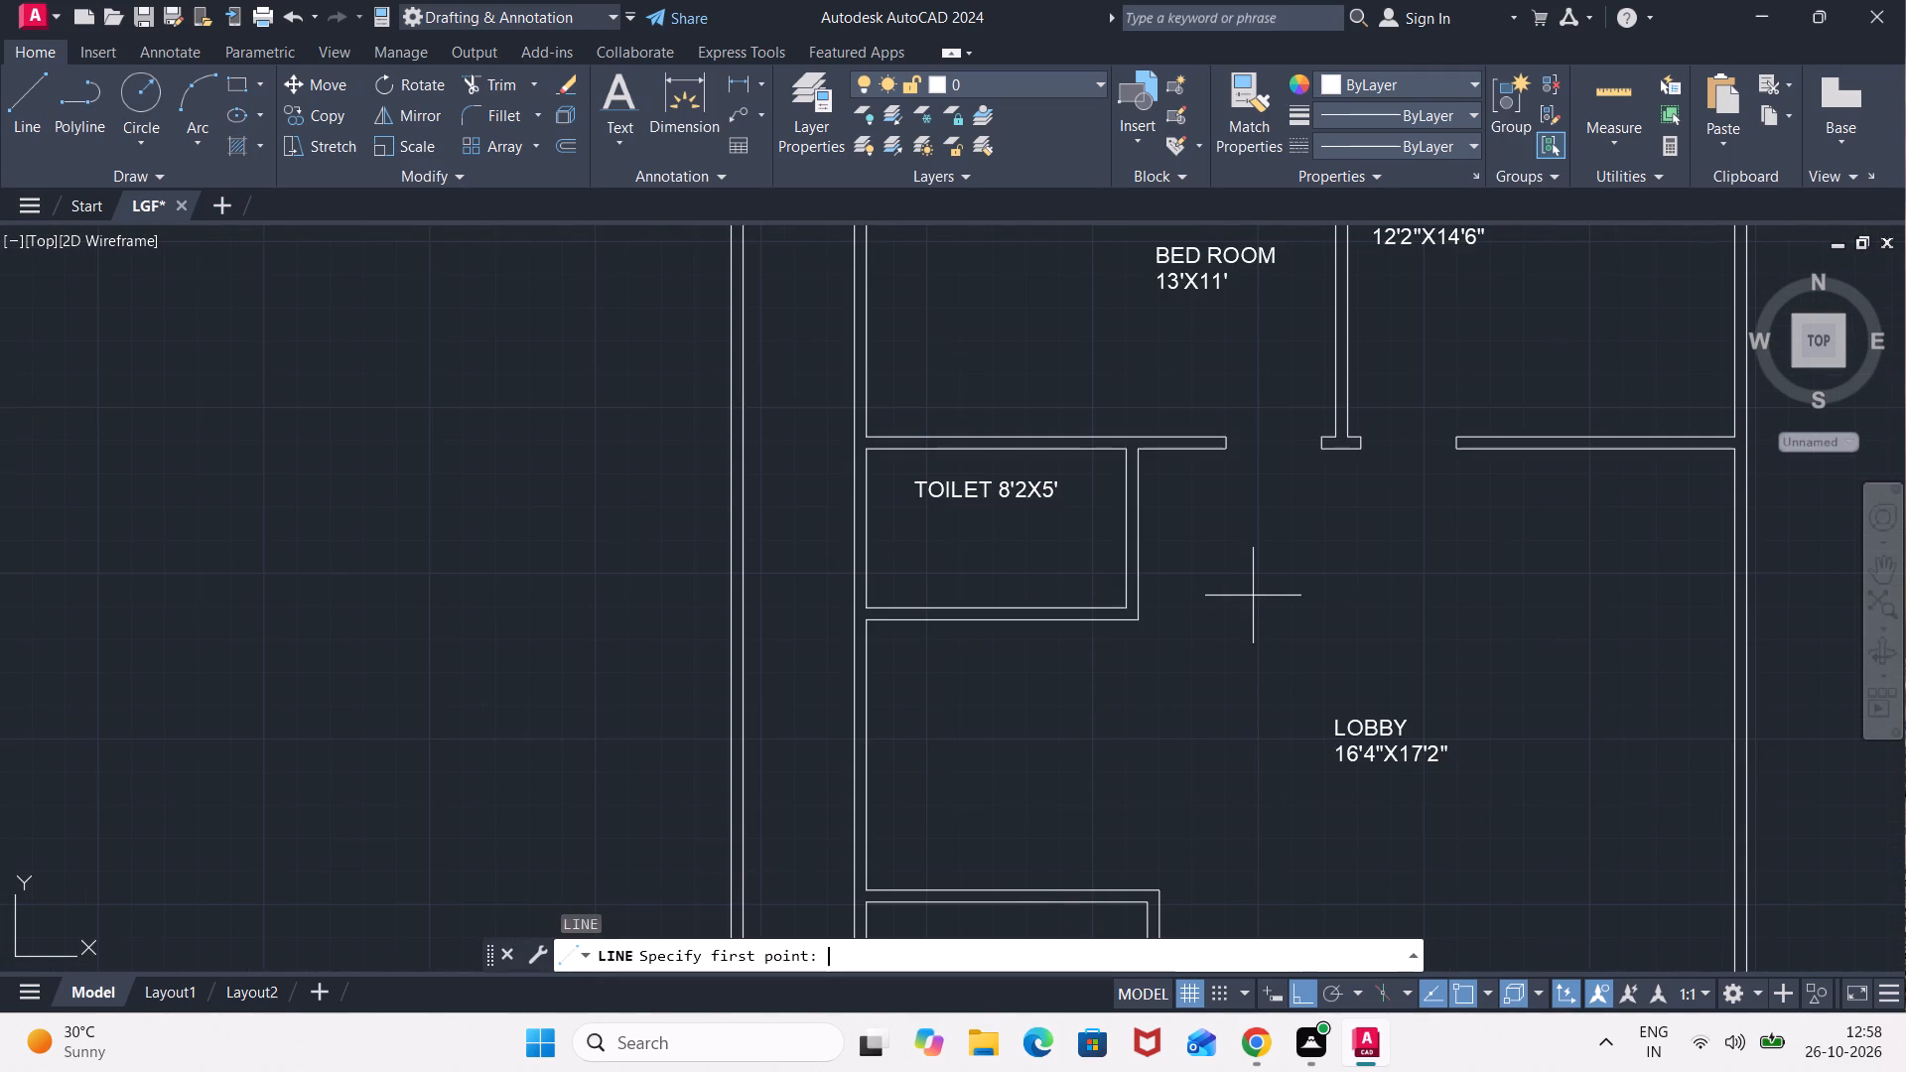
{"action": "scroll", "coordinate": [1178, 538], "scroll_direction": "up", "scroll_amount": 2}
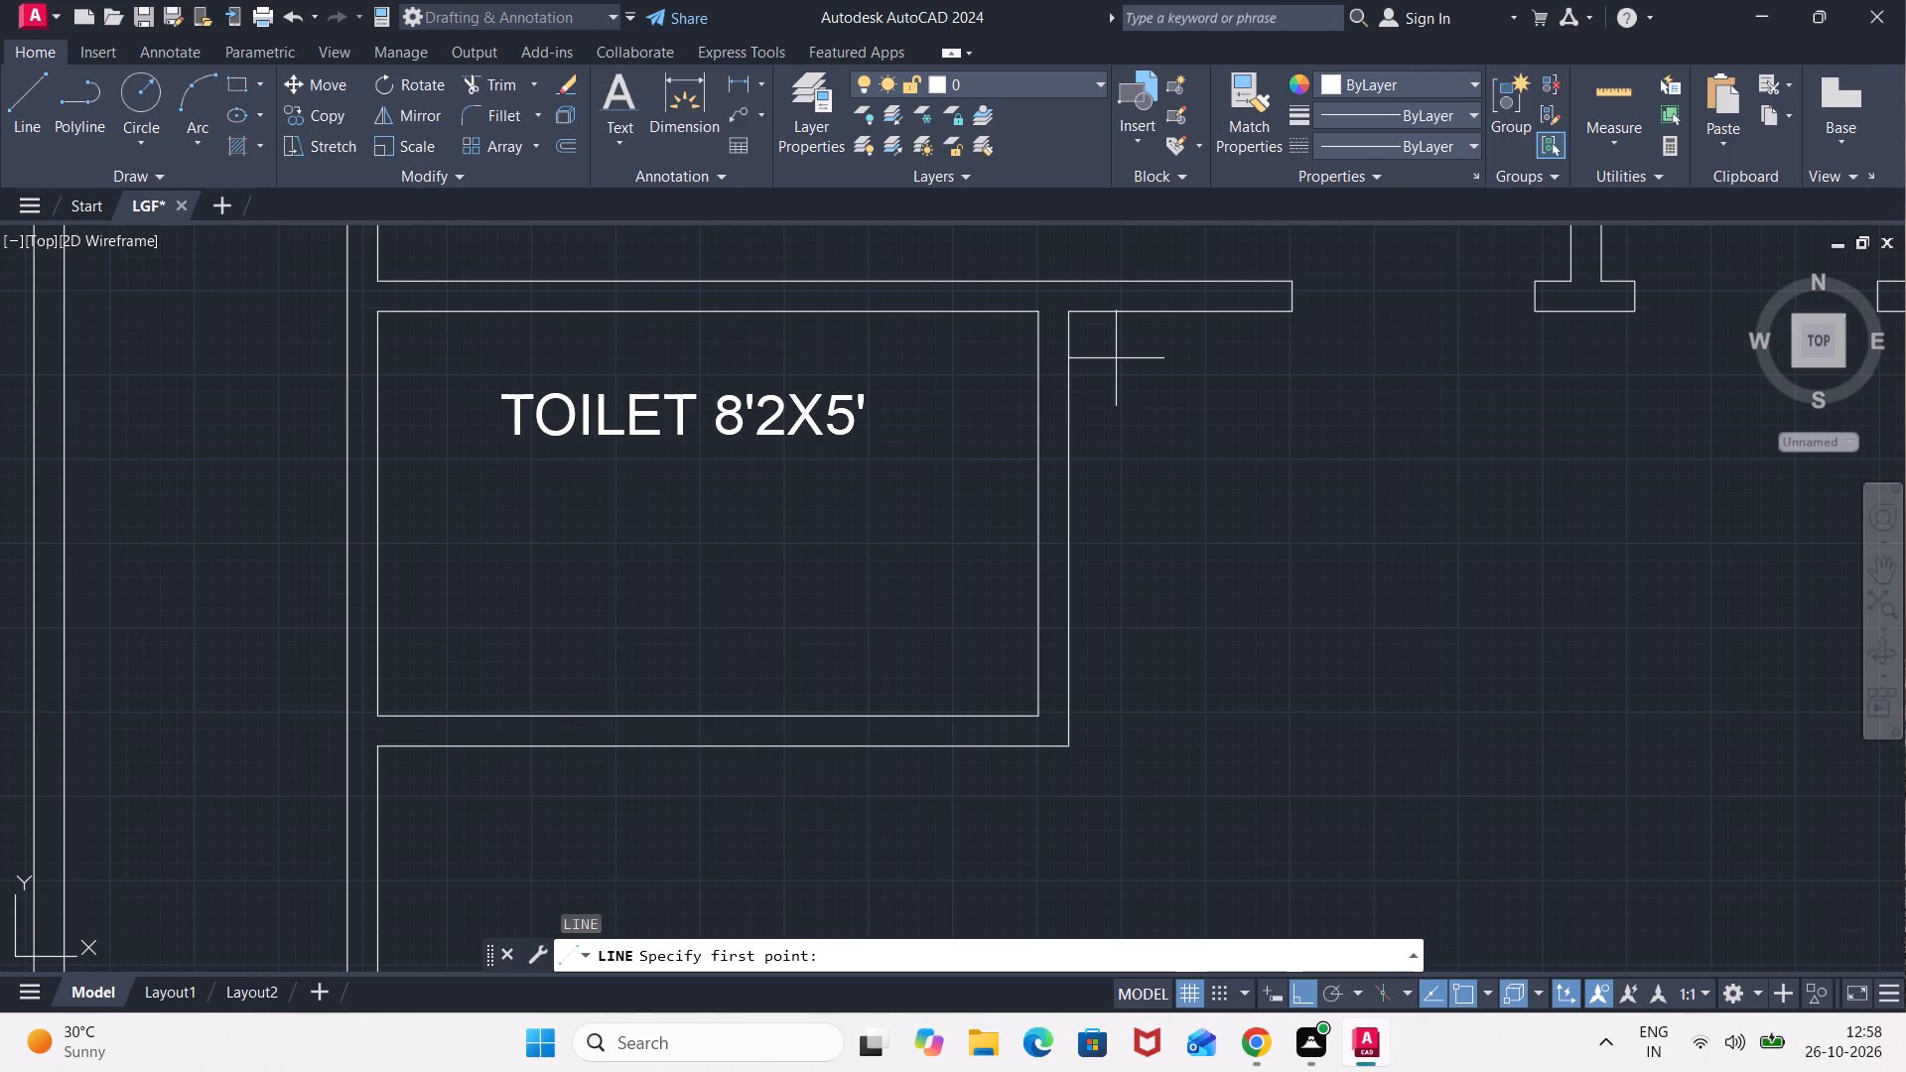
{"action": "middle_click_drag", "start_coordinate": [1117, 356], "coordinate": [1121, 396]}
{"action": "scroll", "coordinate": [1100, 401], "scroll_direction": "up", "scroll_amount": 1}
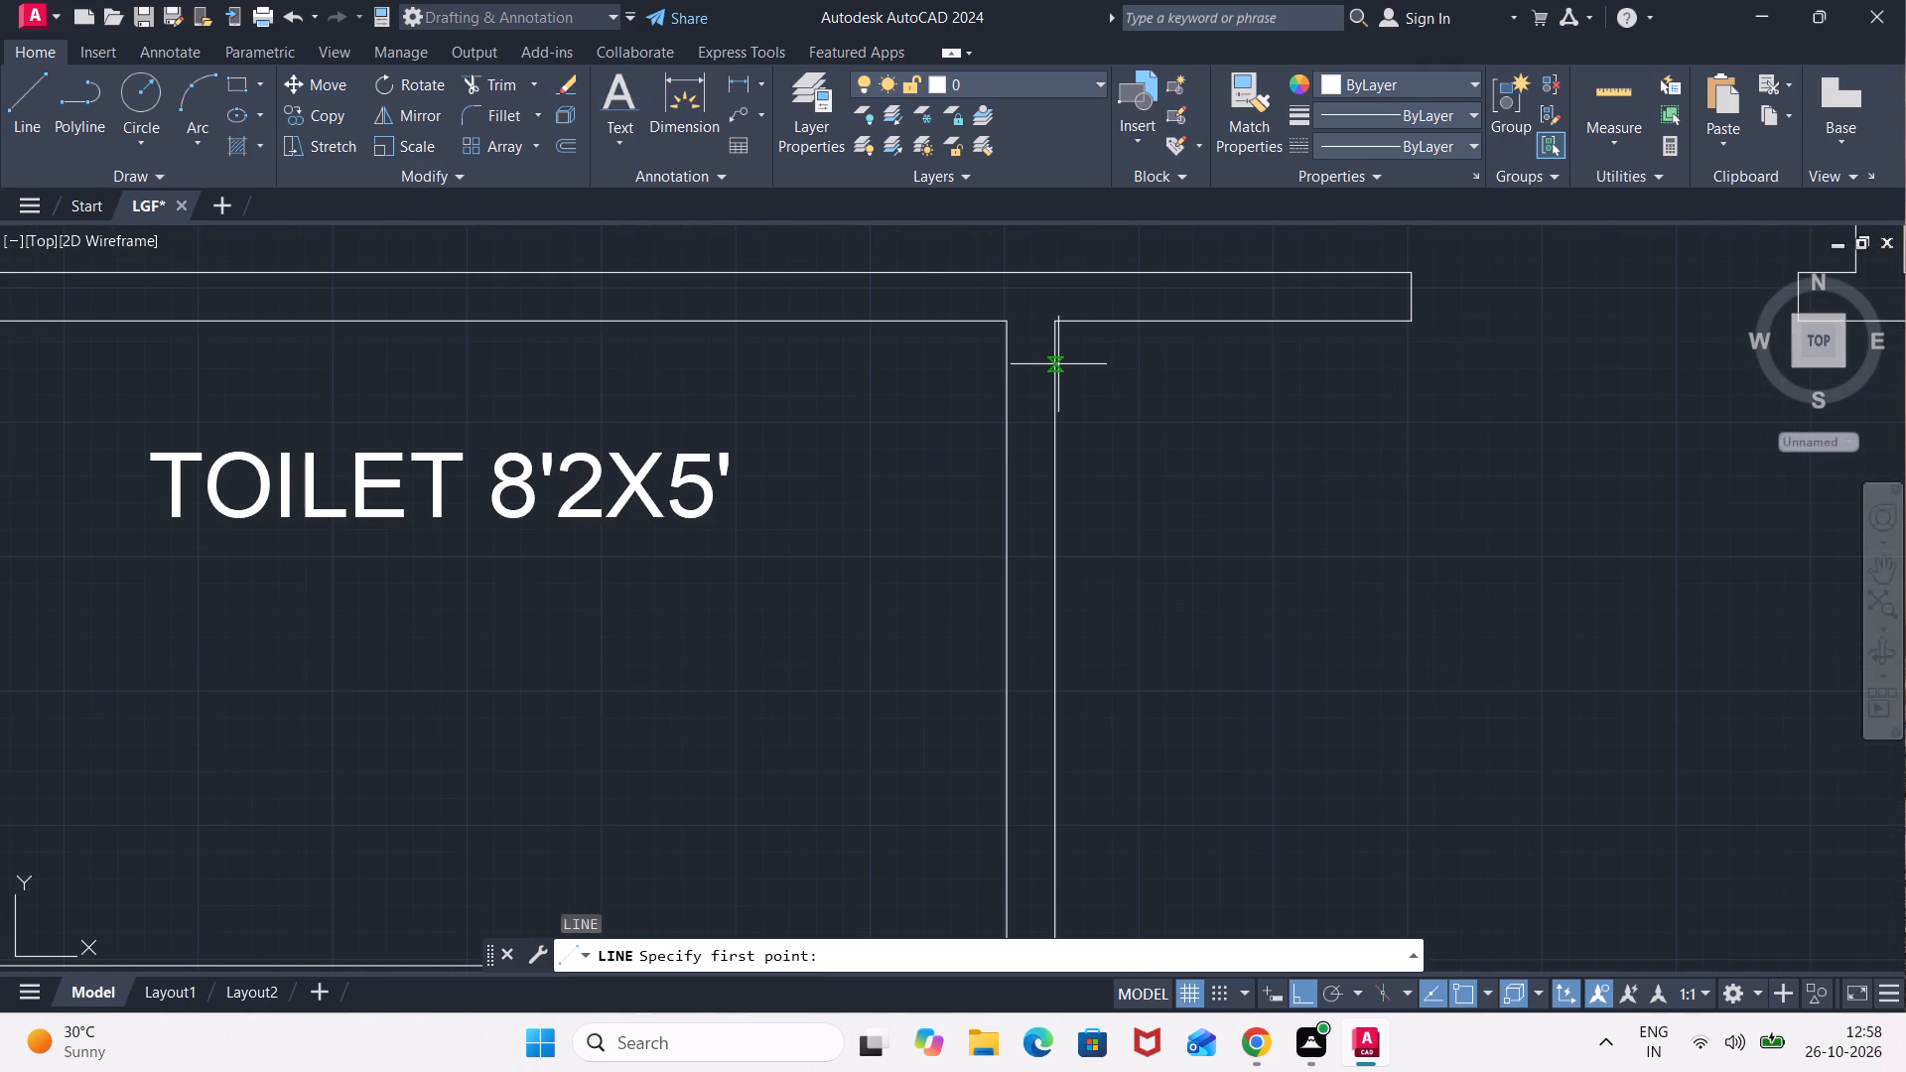
{"action": "left_click", "coordinate": [1056, 360]}
{"action": "left_click", "coordinate": [1016, 356]}
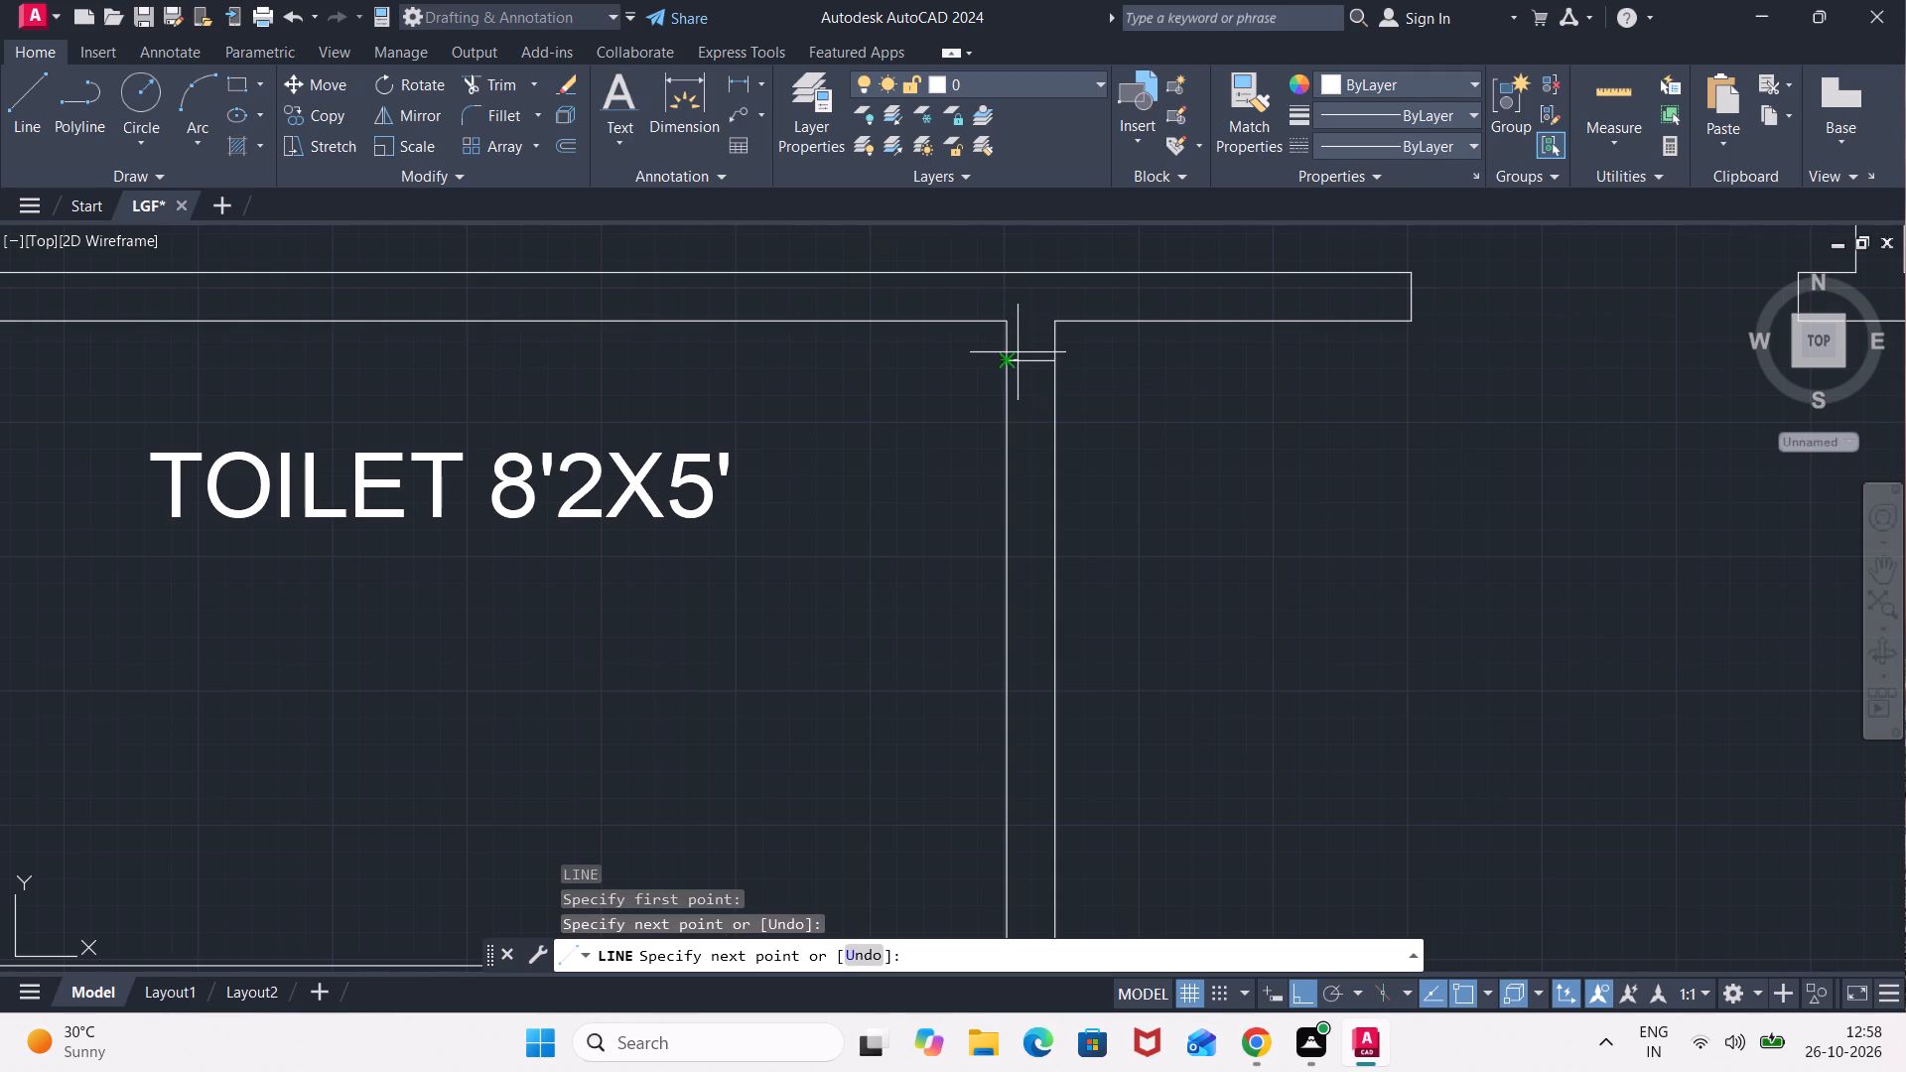
{"action": "key", "text": "Escape"}
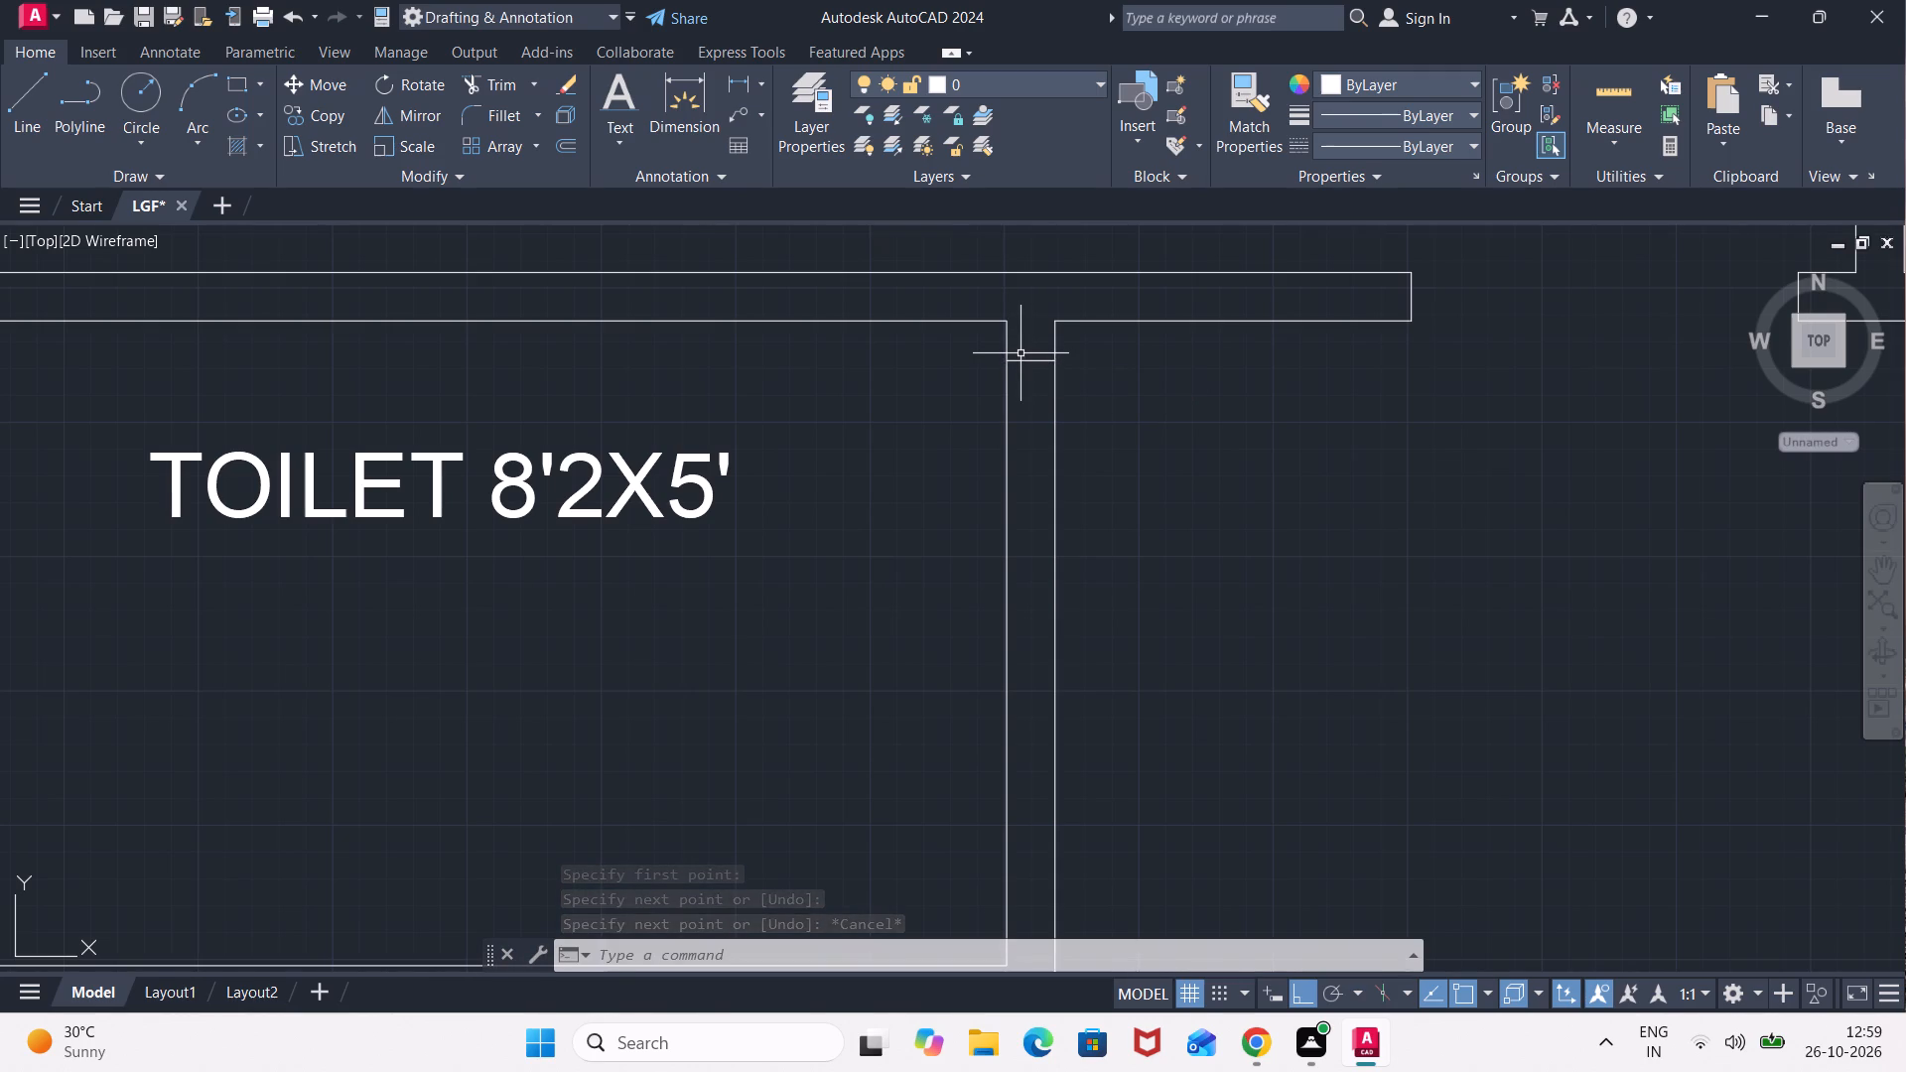
Offset the toilet's jamb line 3' down the wall, away from the bedroom wall.
{"action": "key", "text": "o"}
{"action": "key", "text": "Return"}
{"action": "key", "text": "Return"}
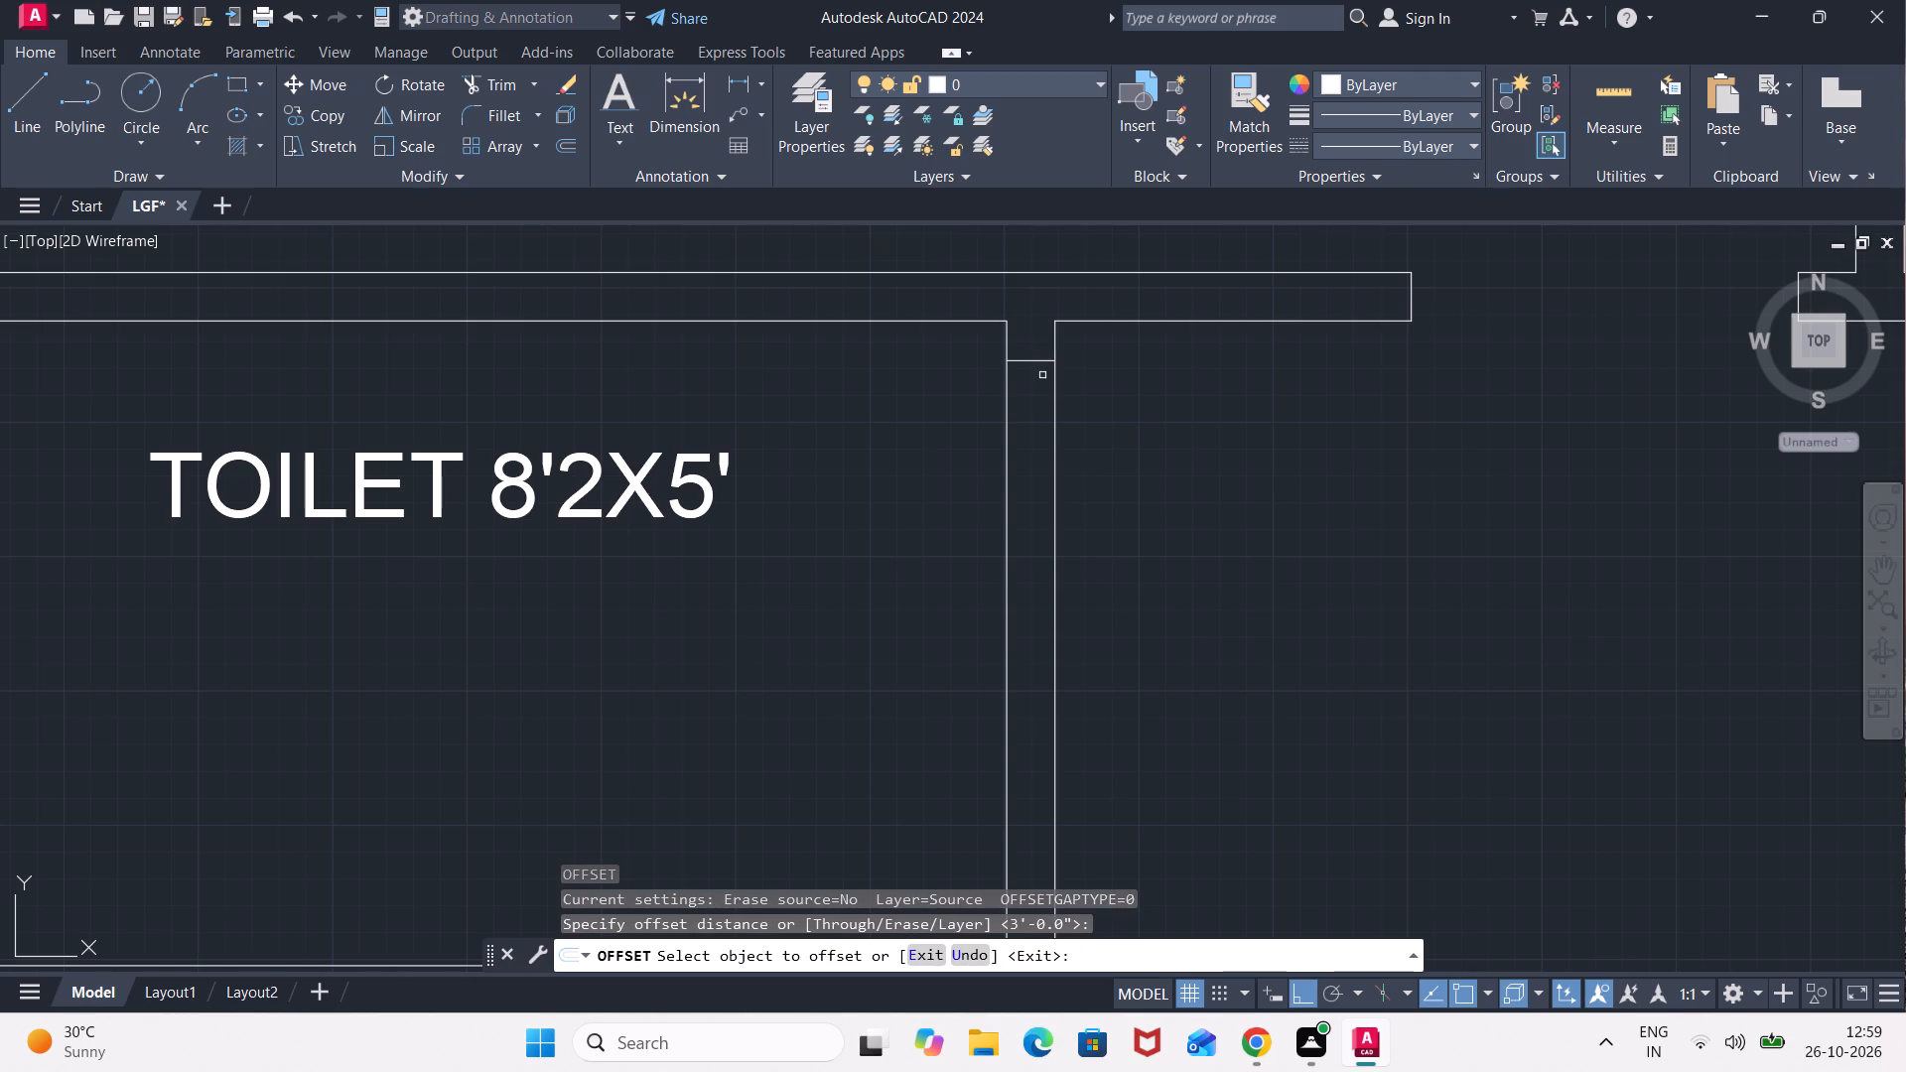
{"action": "left_click", "coordinate": [1039, 362]}
{"action": "left_click", "coordinate": [1025, 501]}
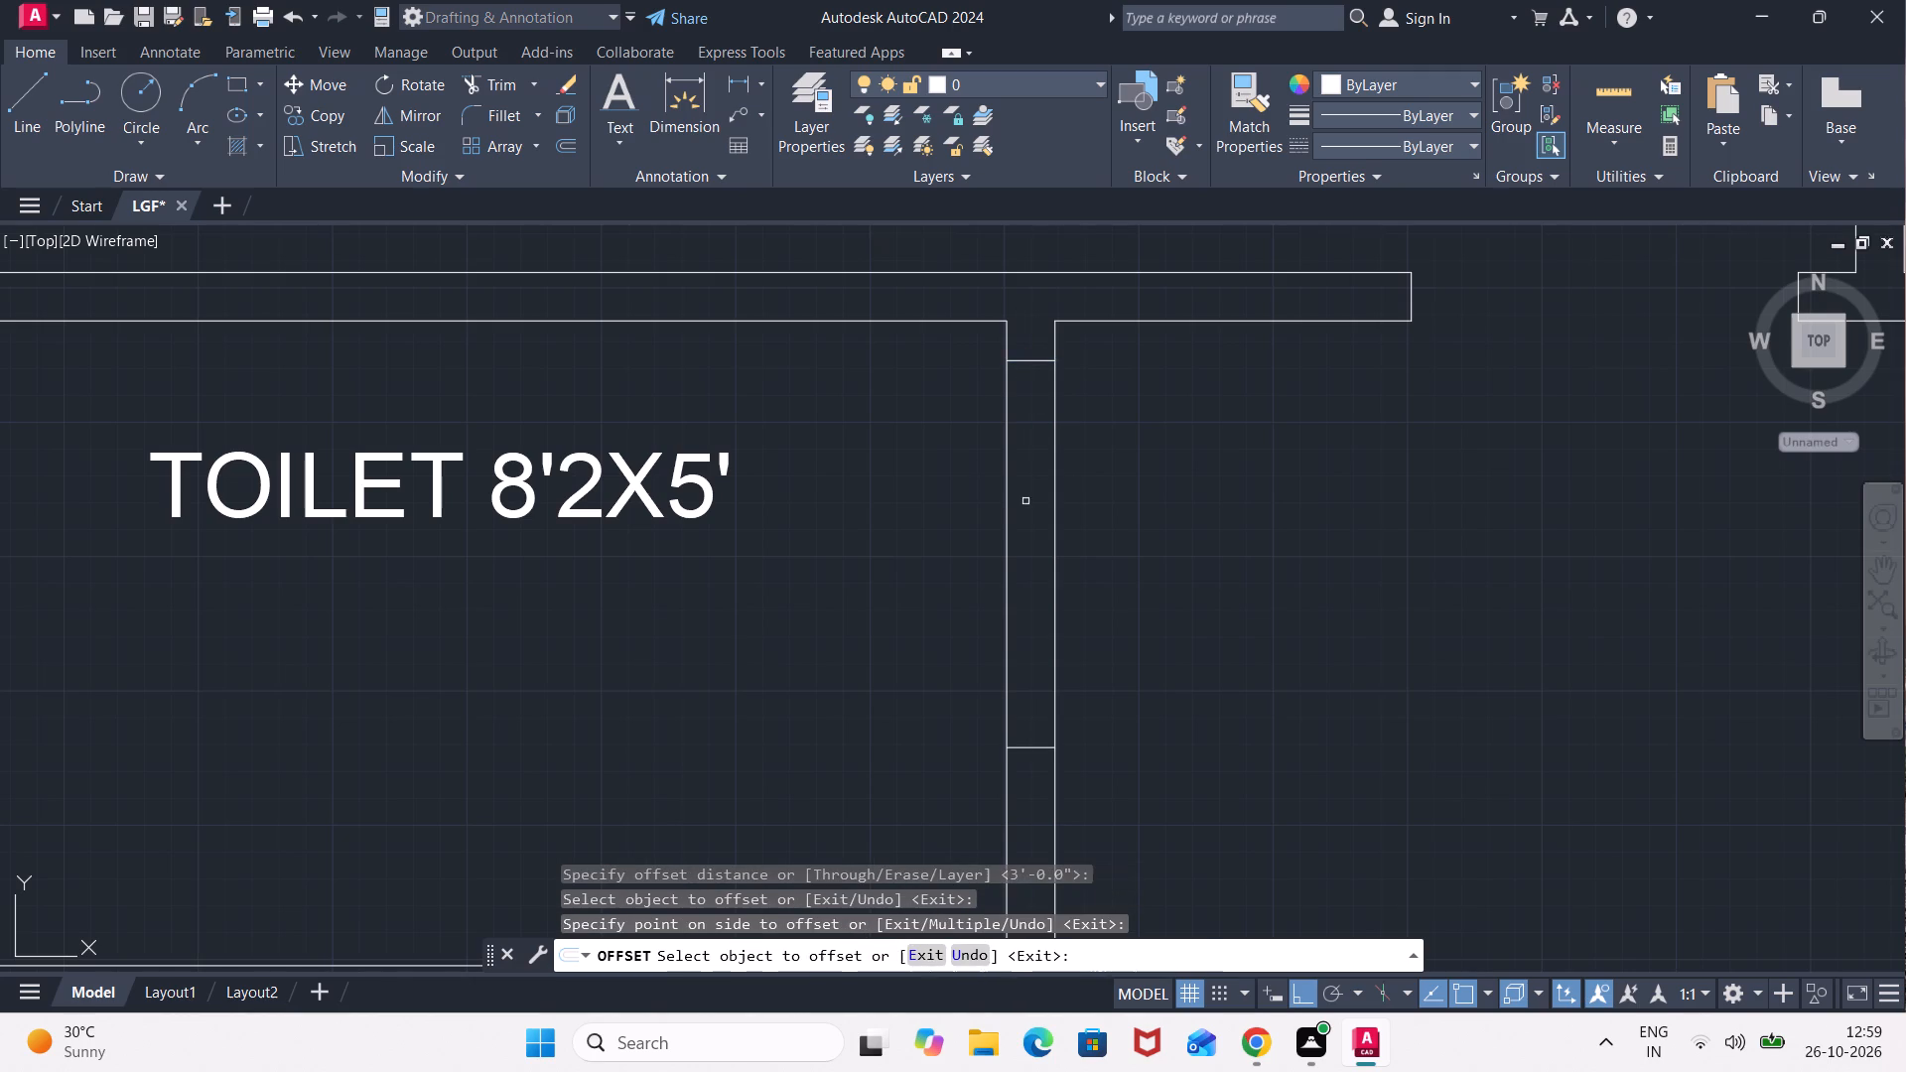
{"action": "scroll", "coordinate": [1186, 702], "scroll_direction": "down", "scroll_amount": 2}
{"action": "key", "text": "Escape"}
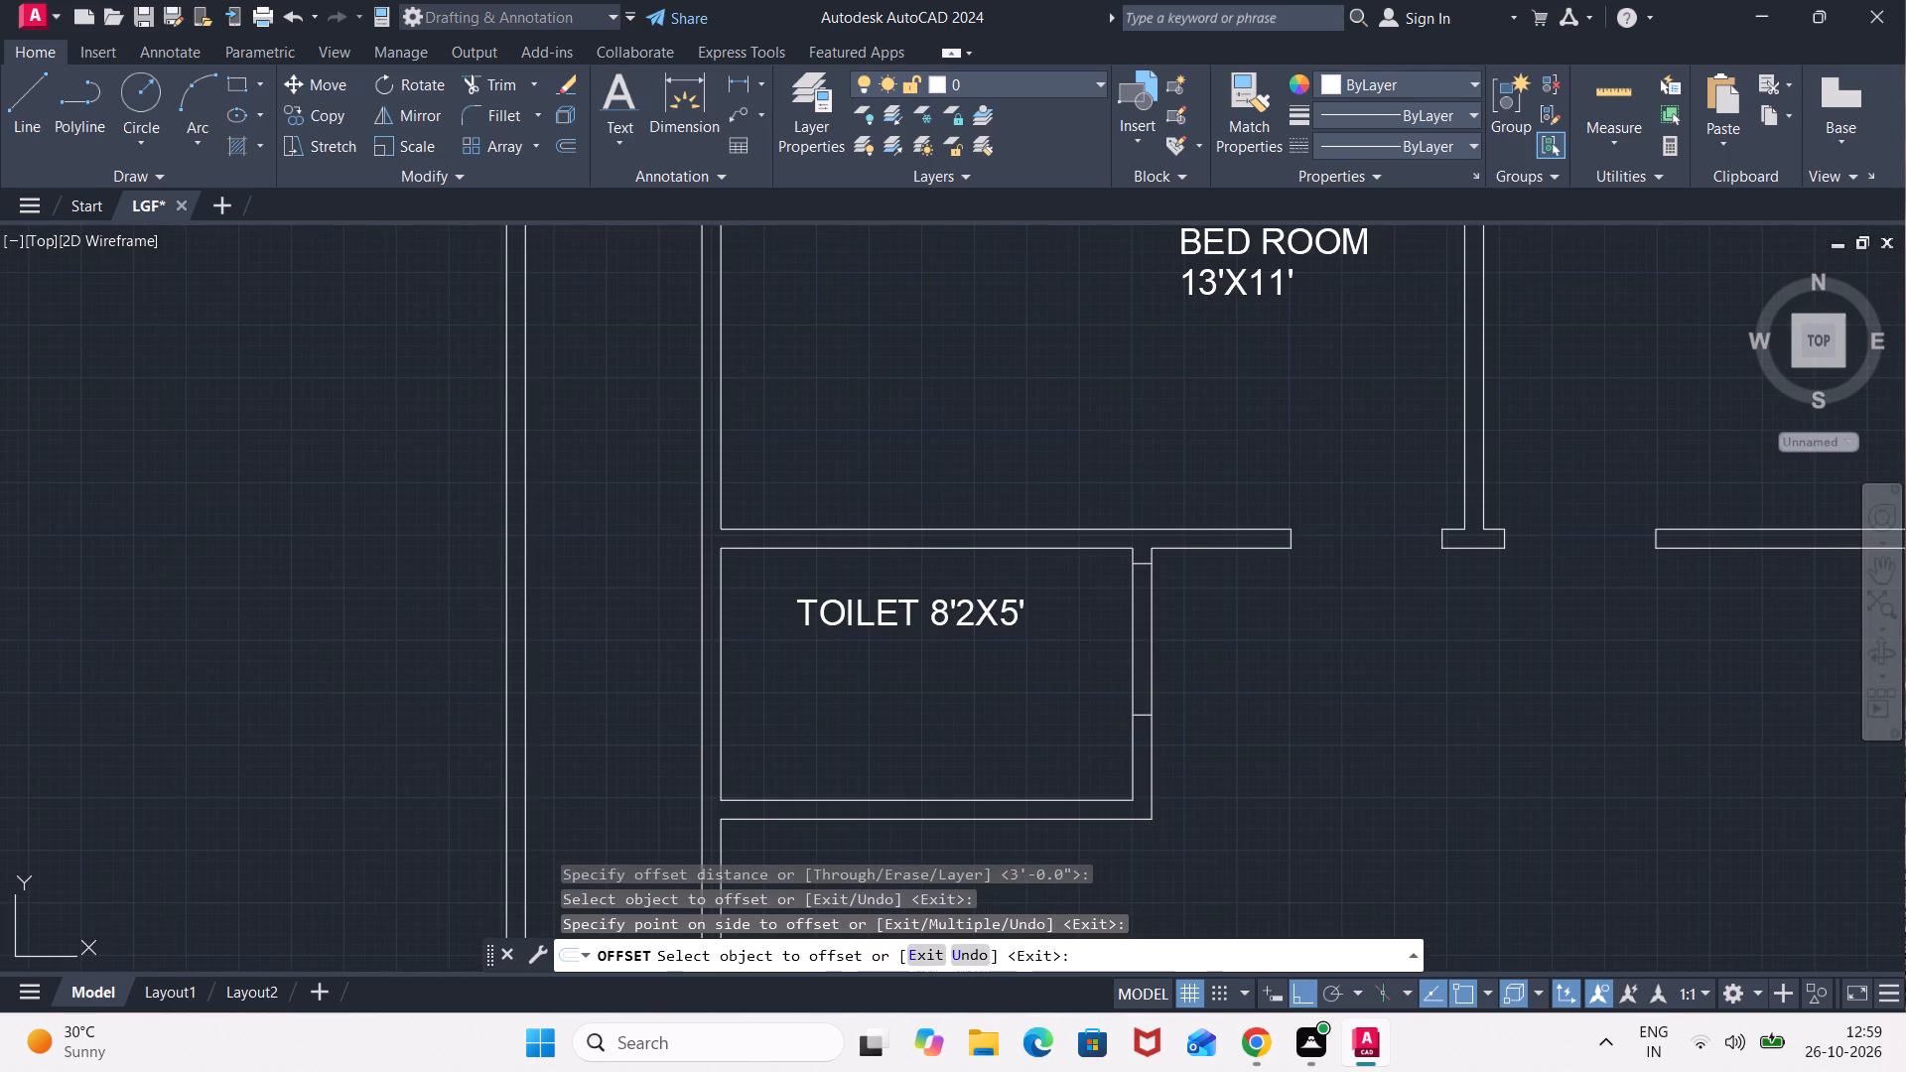
Trim the wall lines out of the door opening between the 8'2X5' toilet and the lobby.
{"action": "type", "text": "TR"}
{"action": "key", "text": "Return"}
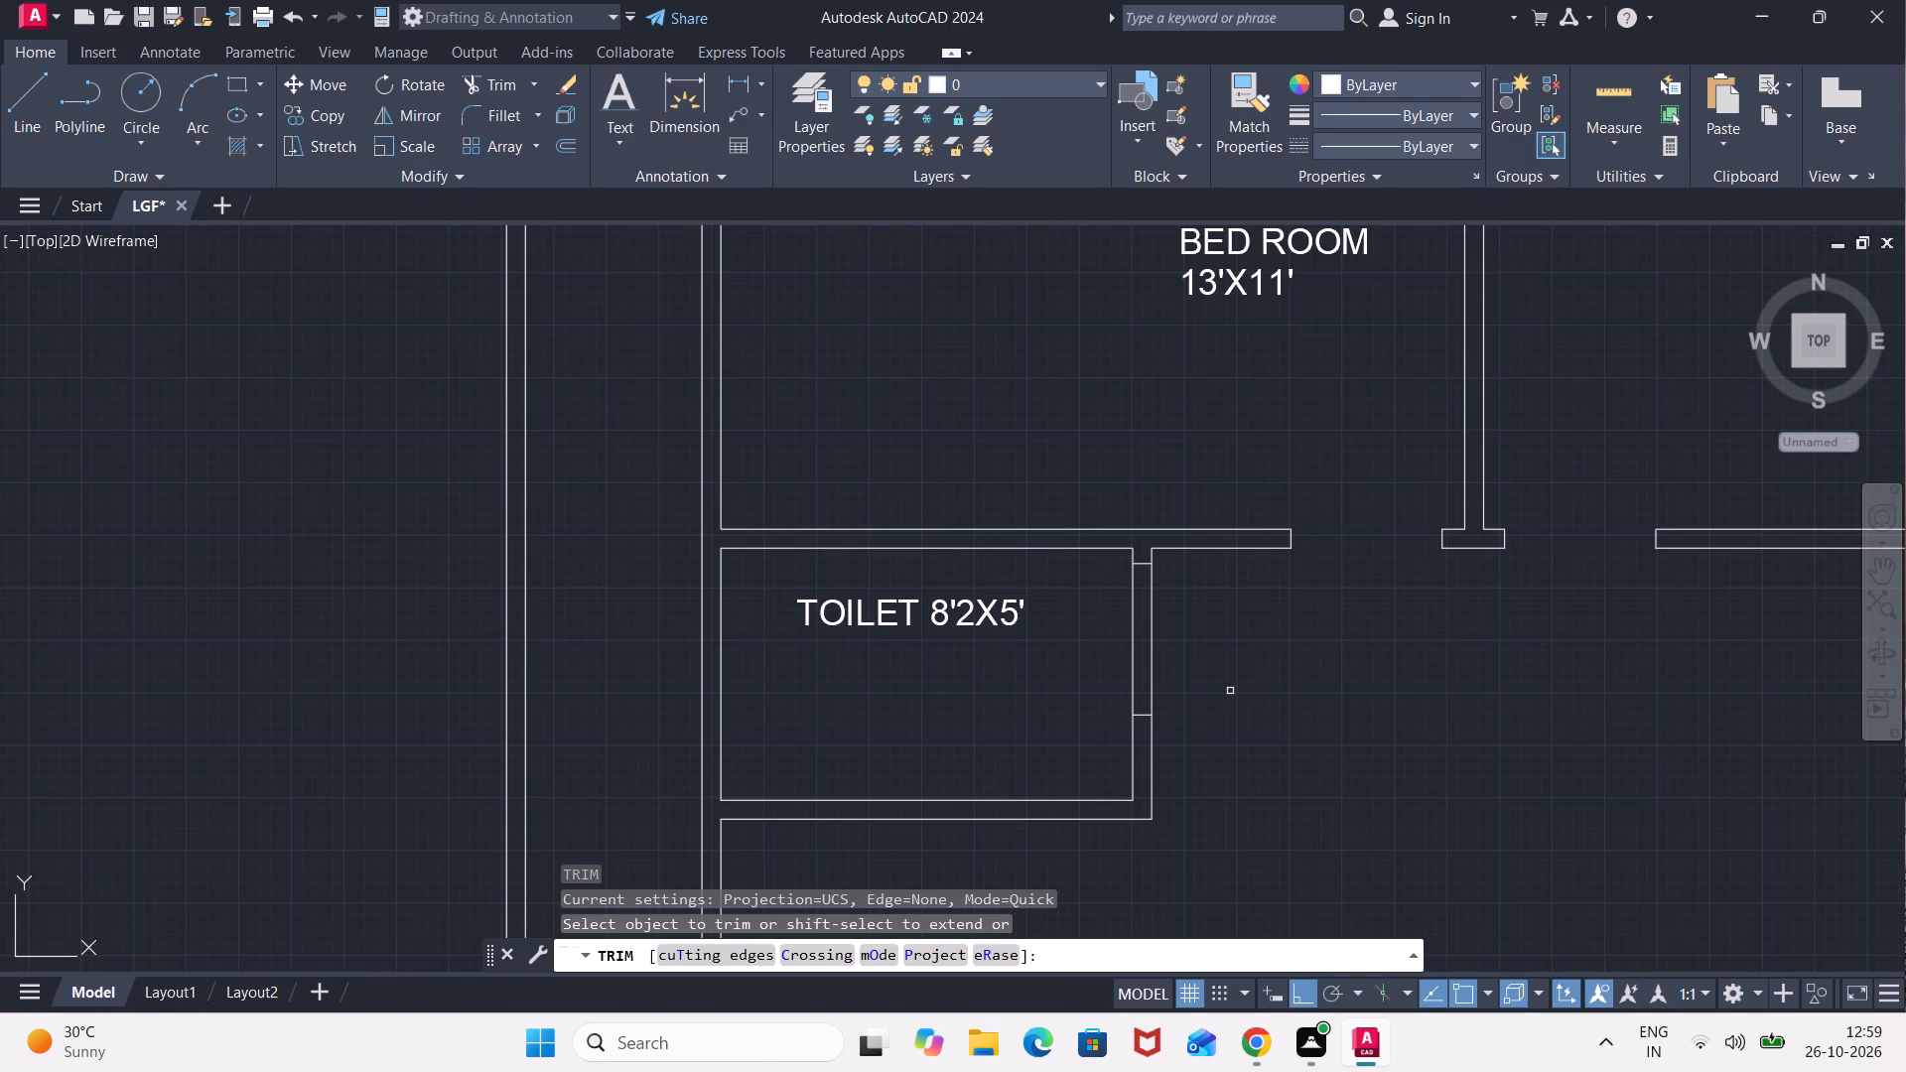
{"action": "left_click", "coordinate": [1169, 631]}
{"action": "left_click", "coordinate": [1081, 668]}
{"action": "scroll", "coordinate": [1306, 710], "scroll_direction": "down", "scroll_amount": 2}
{"action": "middle_click_drag", "start_coordinate": [1338, 795], "coordinate": [1305, 728]}
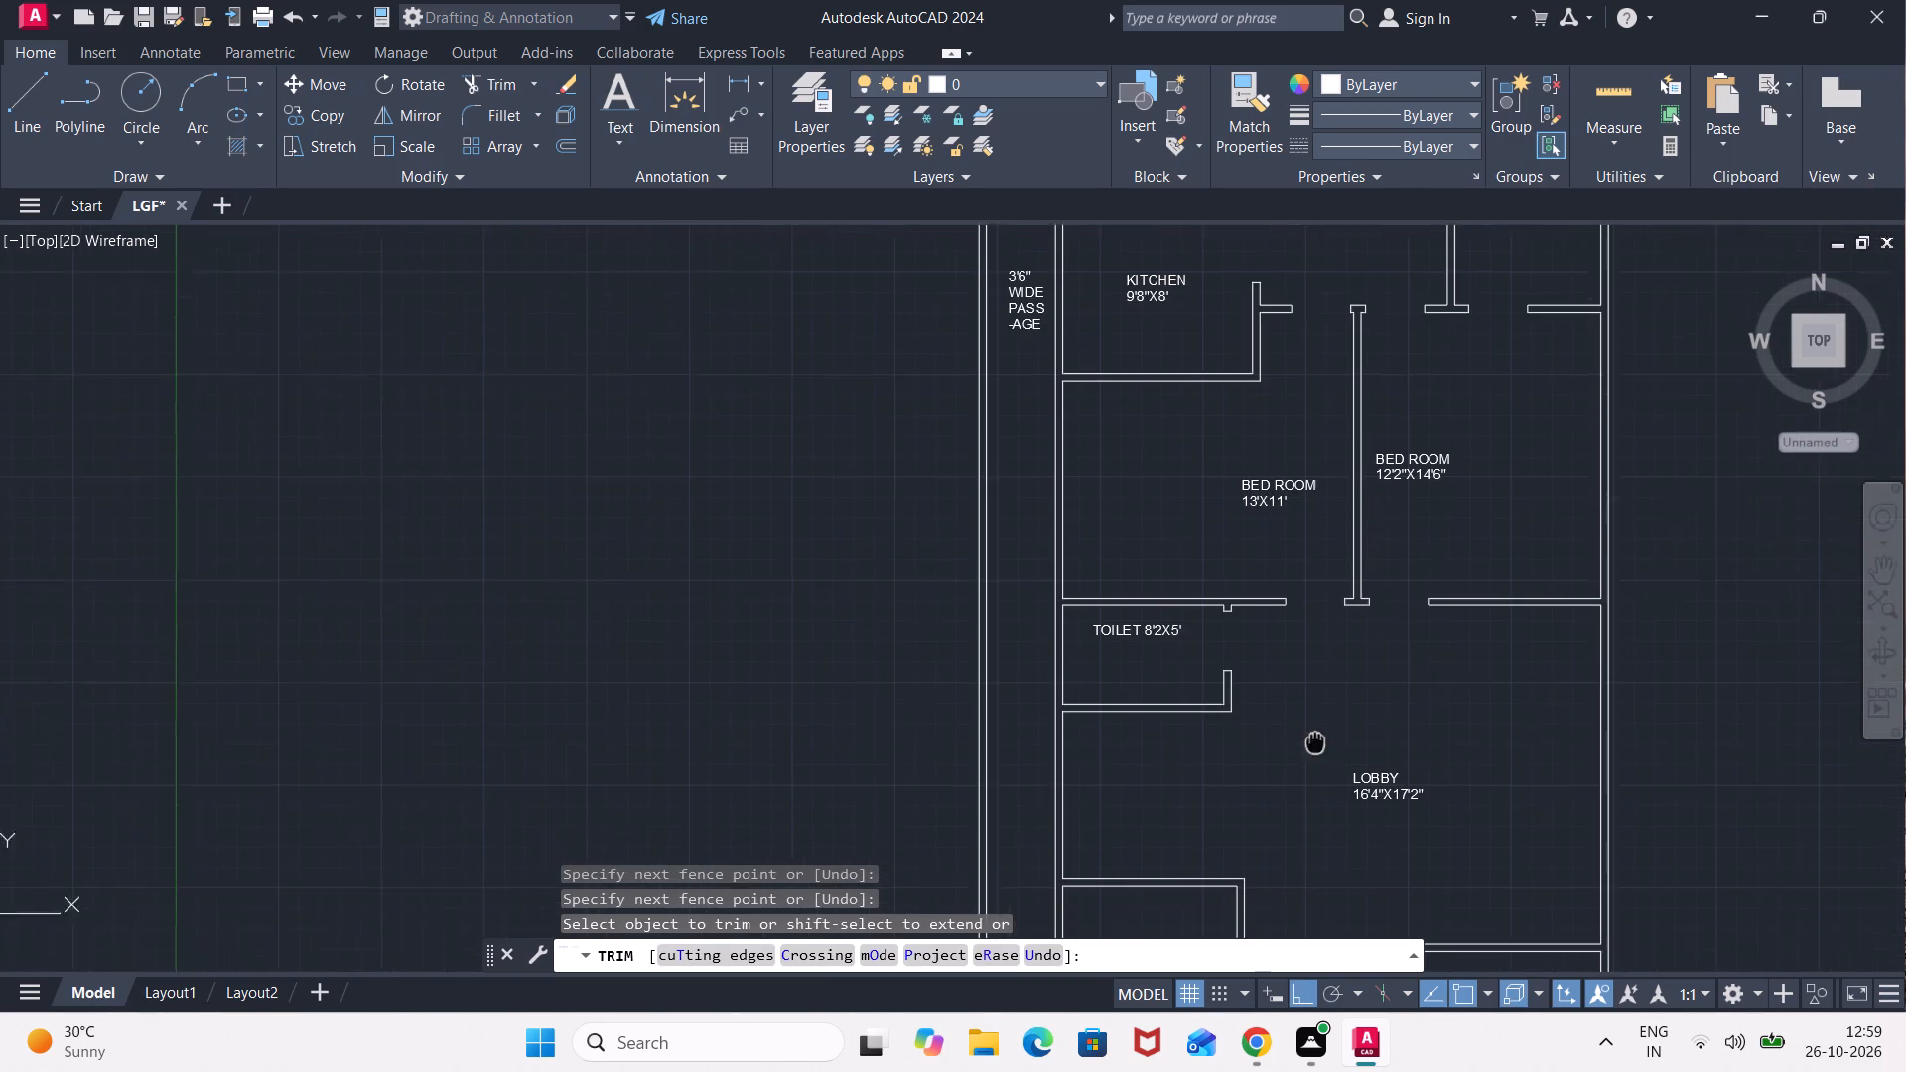
{"action": "middle_click_drag", "start_coordinate": [1305, 728], "coordinate": [1070, 438]}
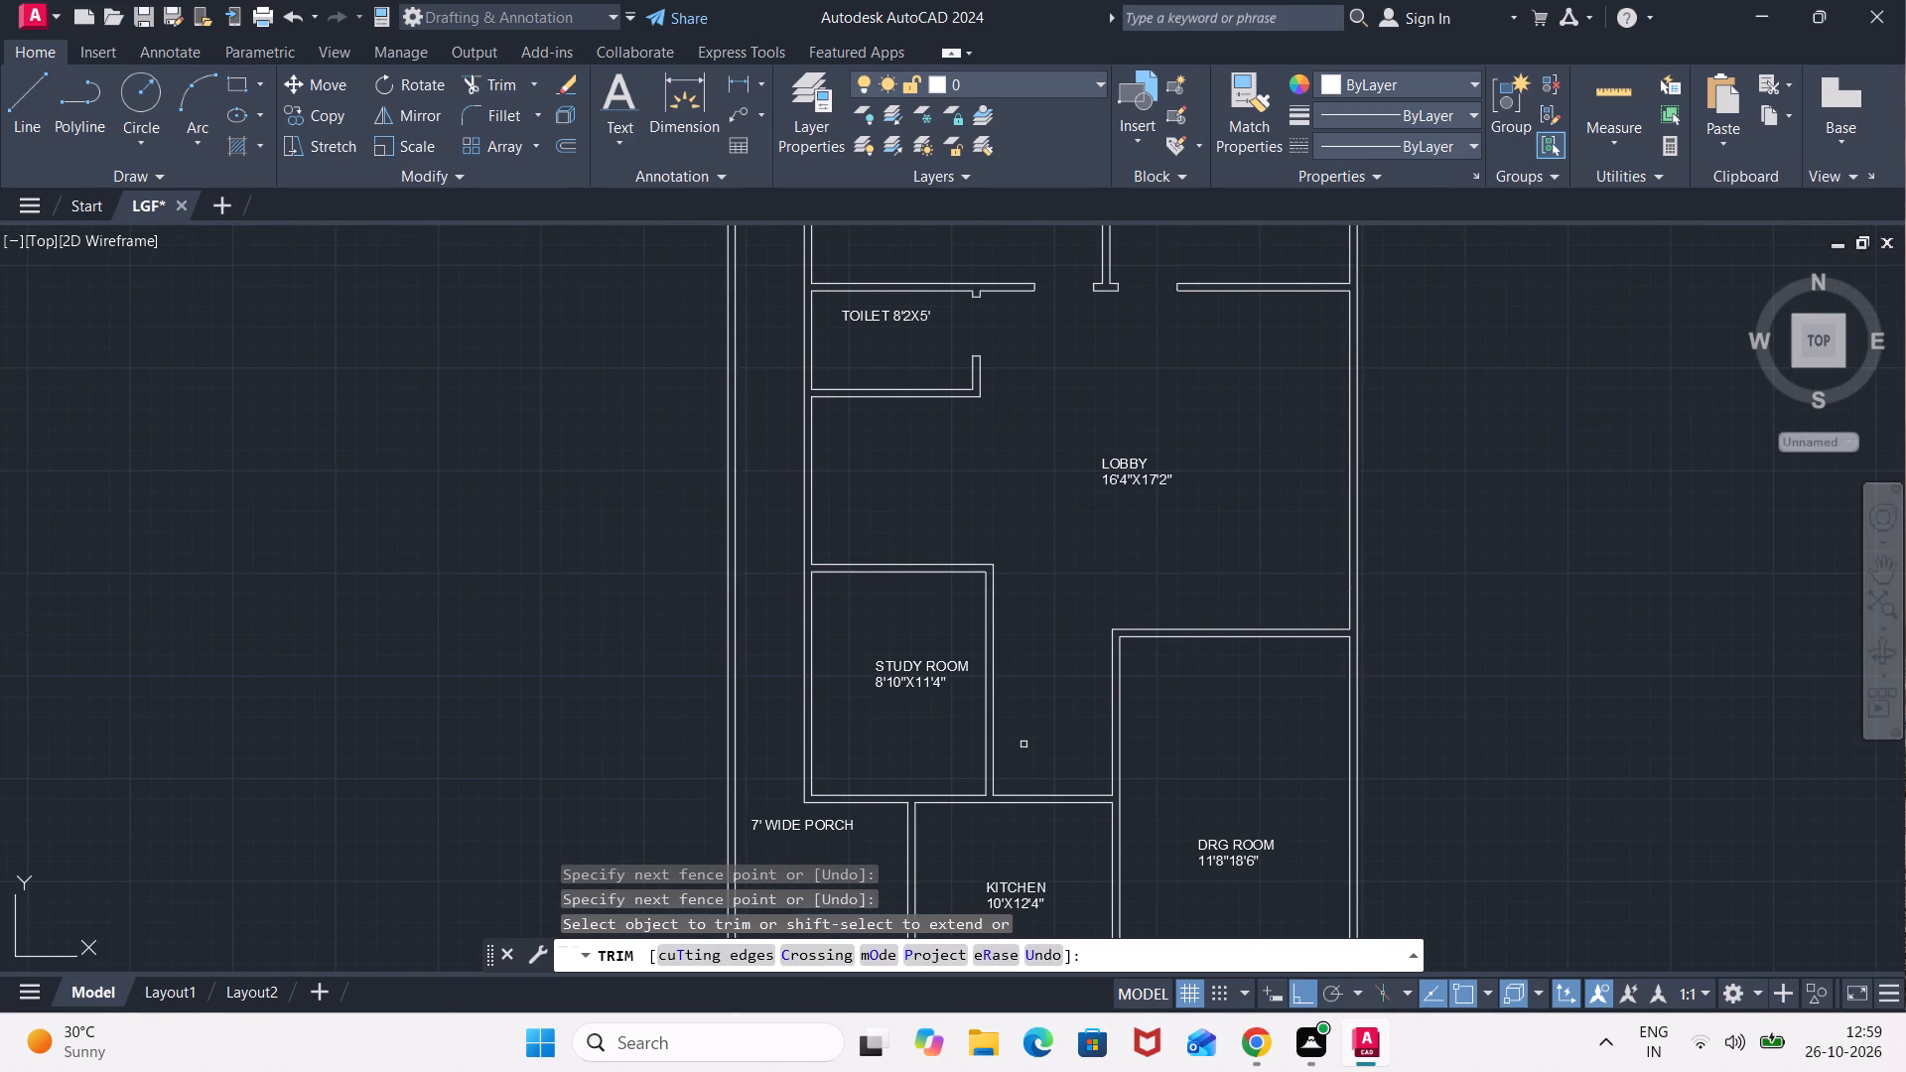
{"action": "middle_click", "coordinate": [1089, 656]}
{"action": "middle_click_drag", "start_coordinate": [968, 526], "coordinate": [1165, 526]}
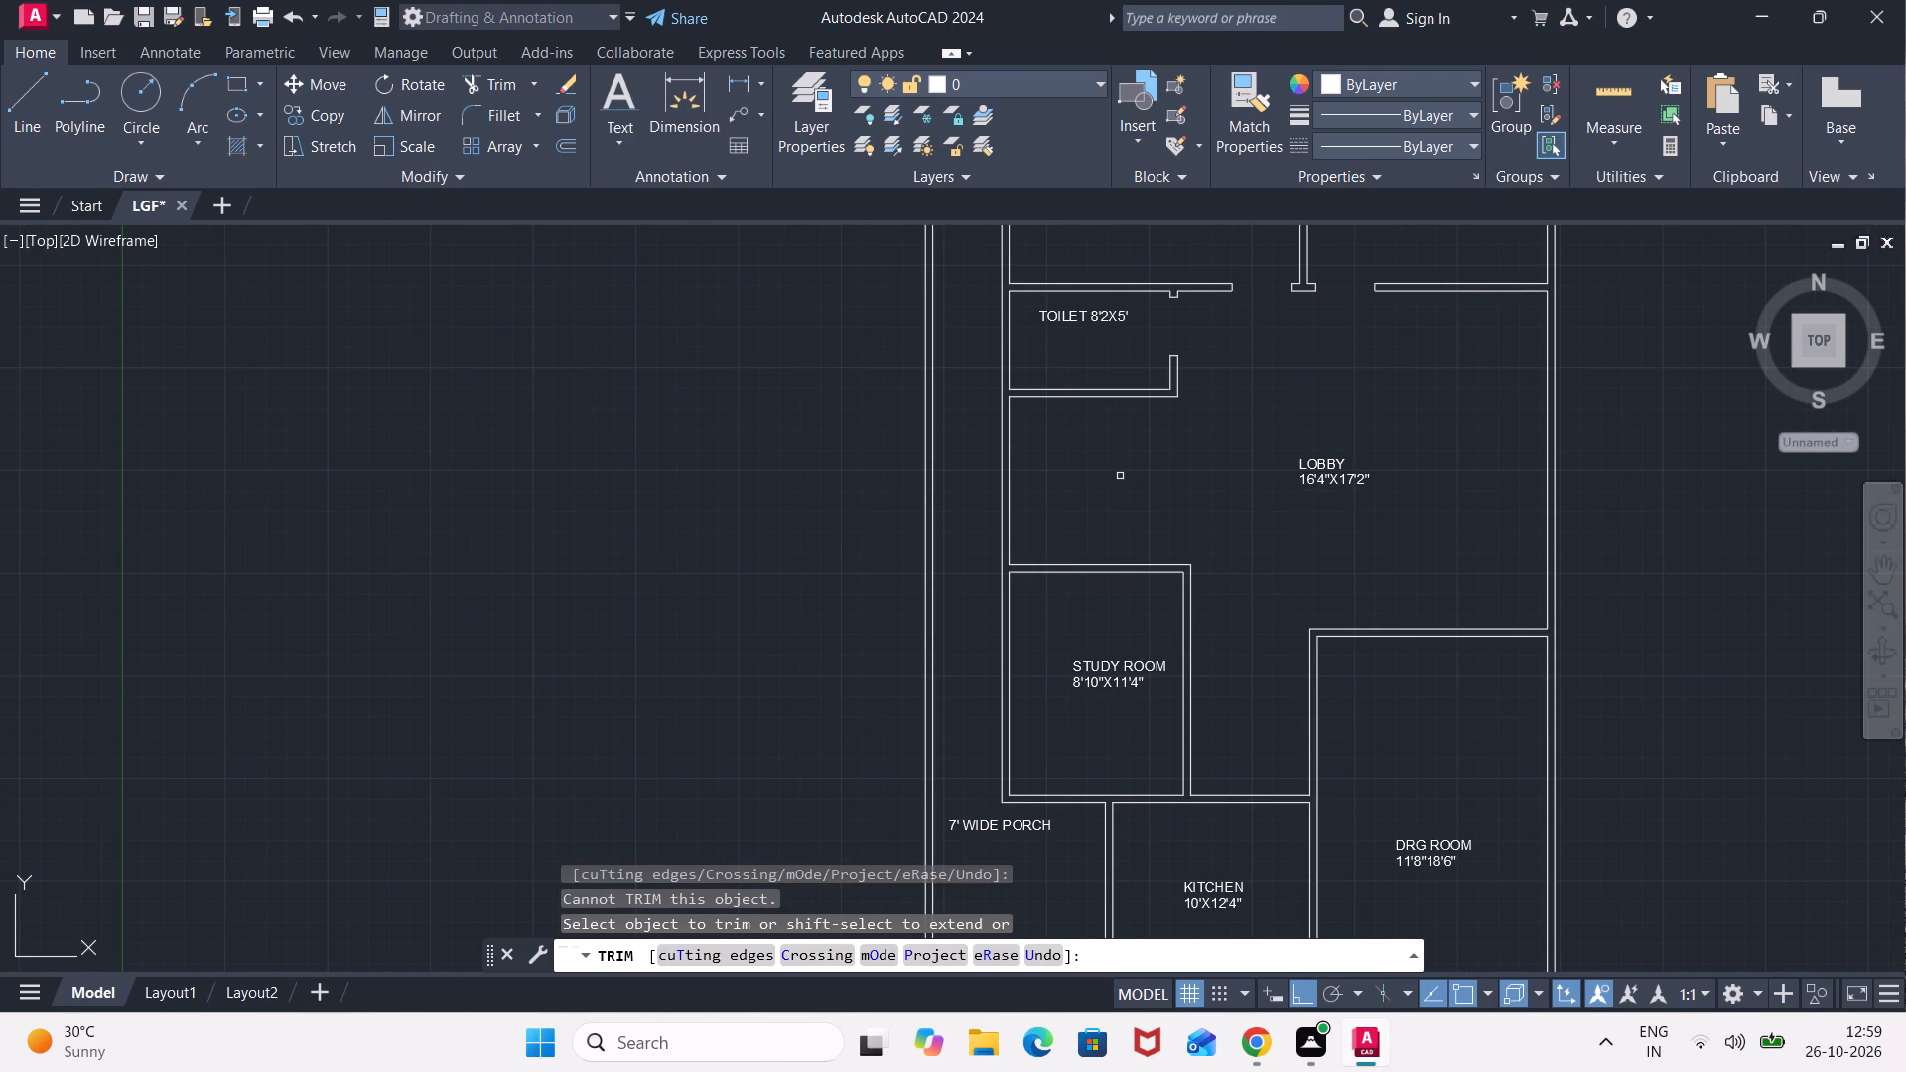
{"action": "middle_click_drag", "start_coordinate": [1120, 475], "coordinate": [1120, 533]}
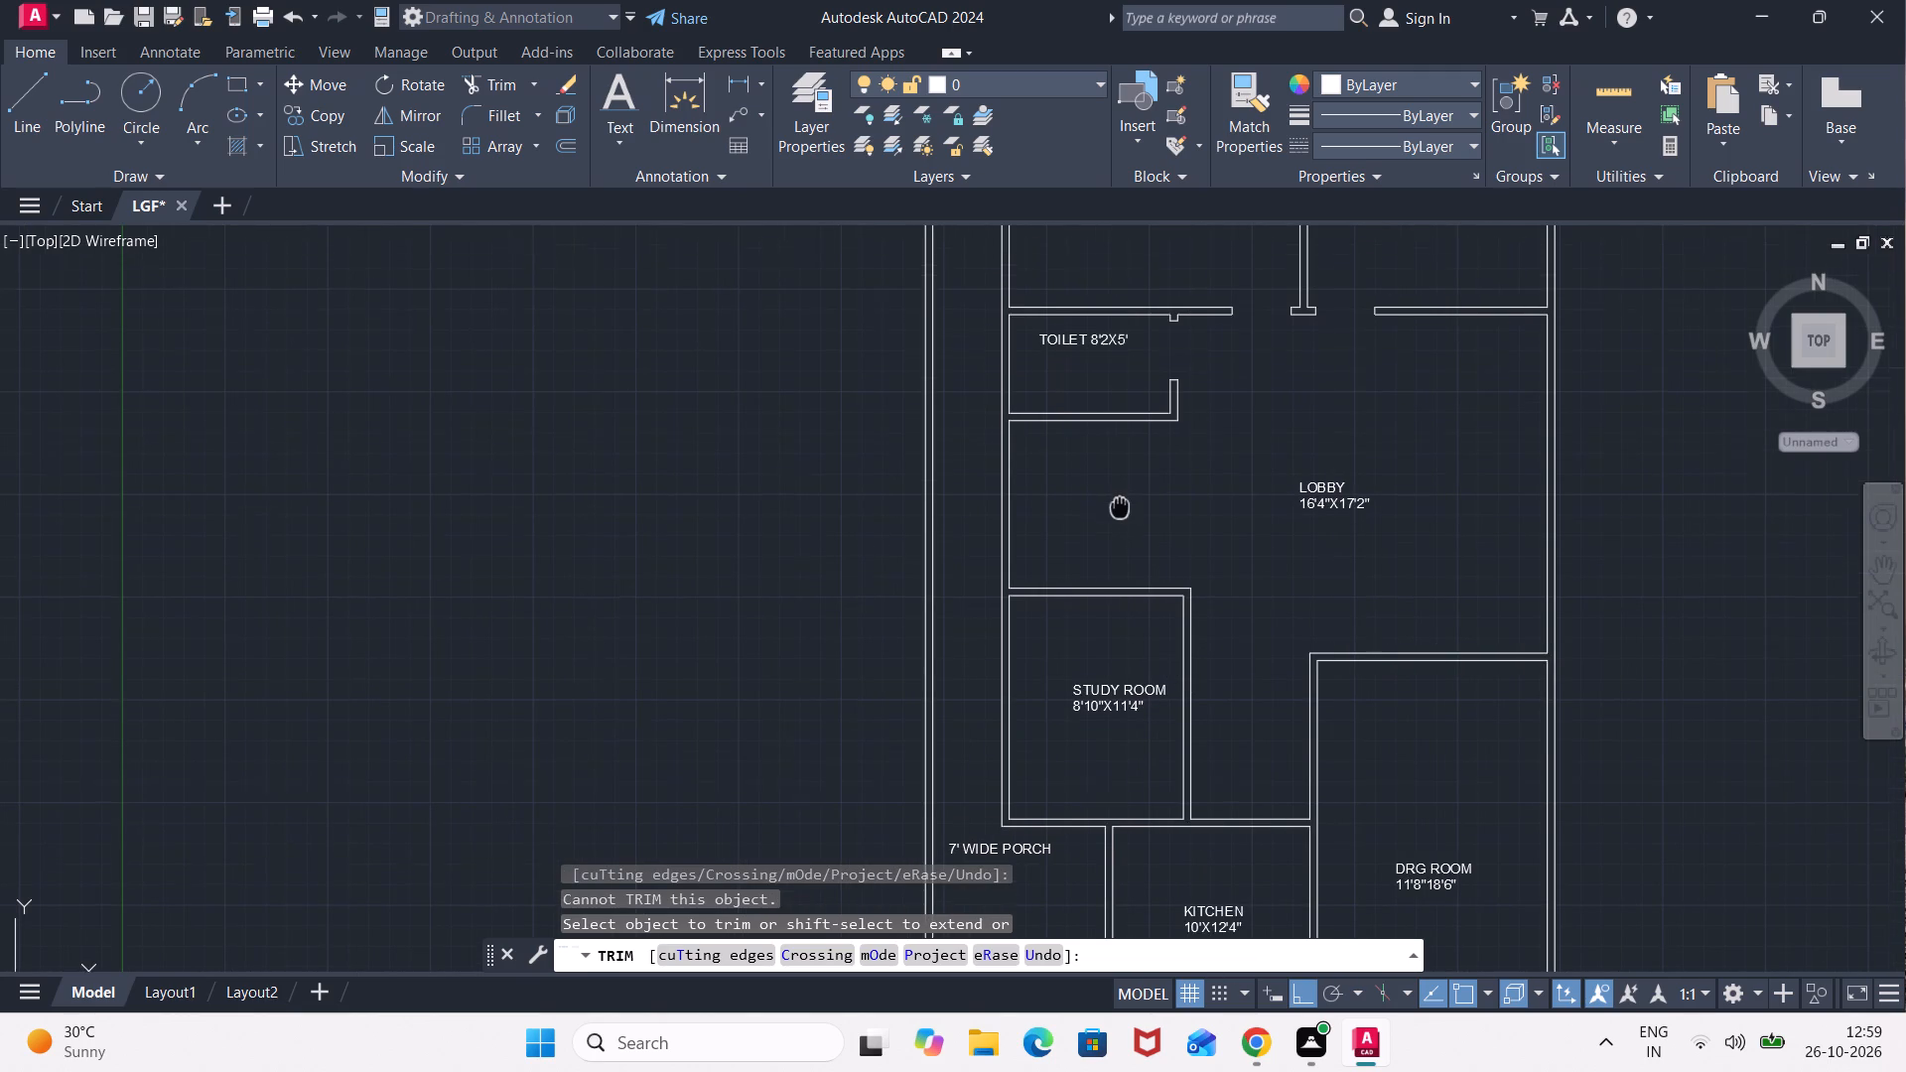
{"action": "middle_click_drag", "start_coordinate": [1120, 533], "coordinate": [1093, 748]}
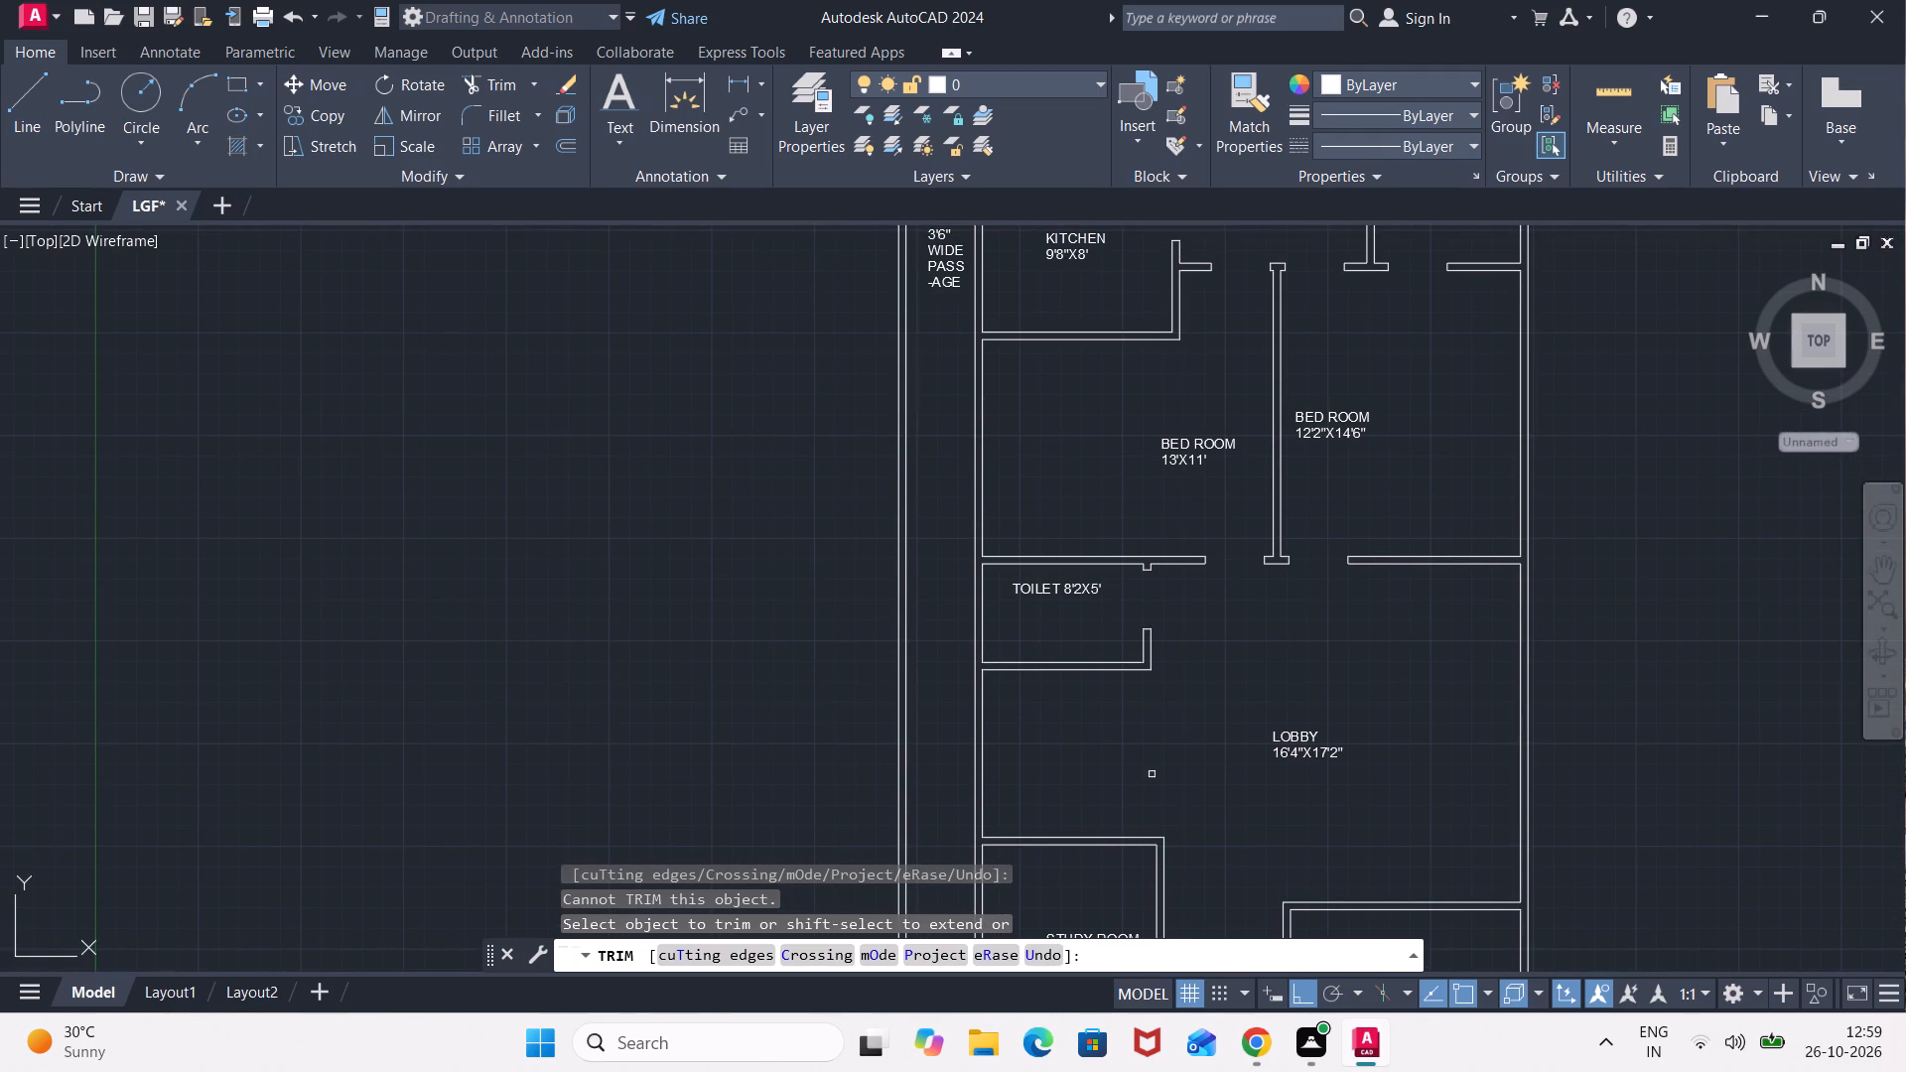
{"action": "middle_click_drag", "start_coordinate": [1116, 789], "coordinate": [1213, 495]}
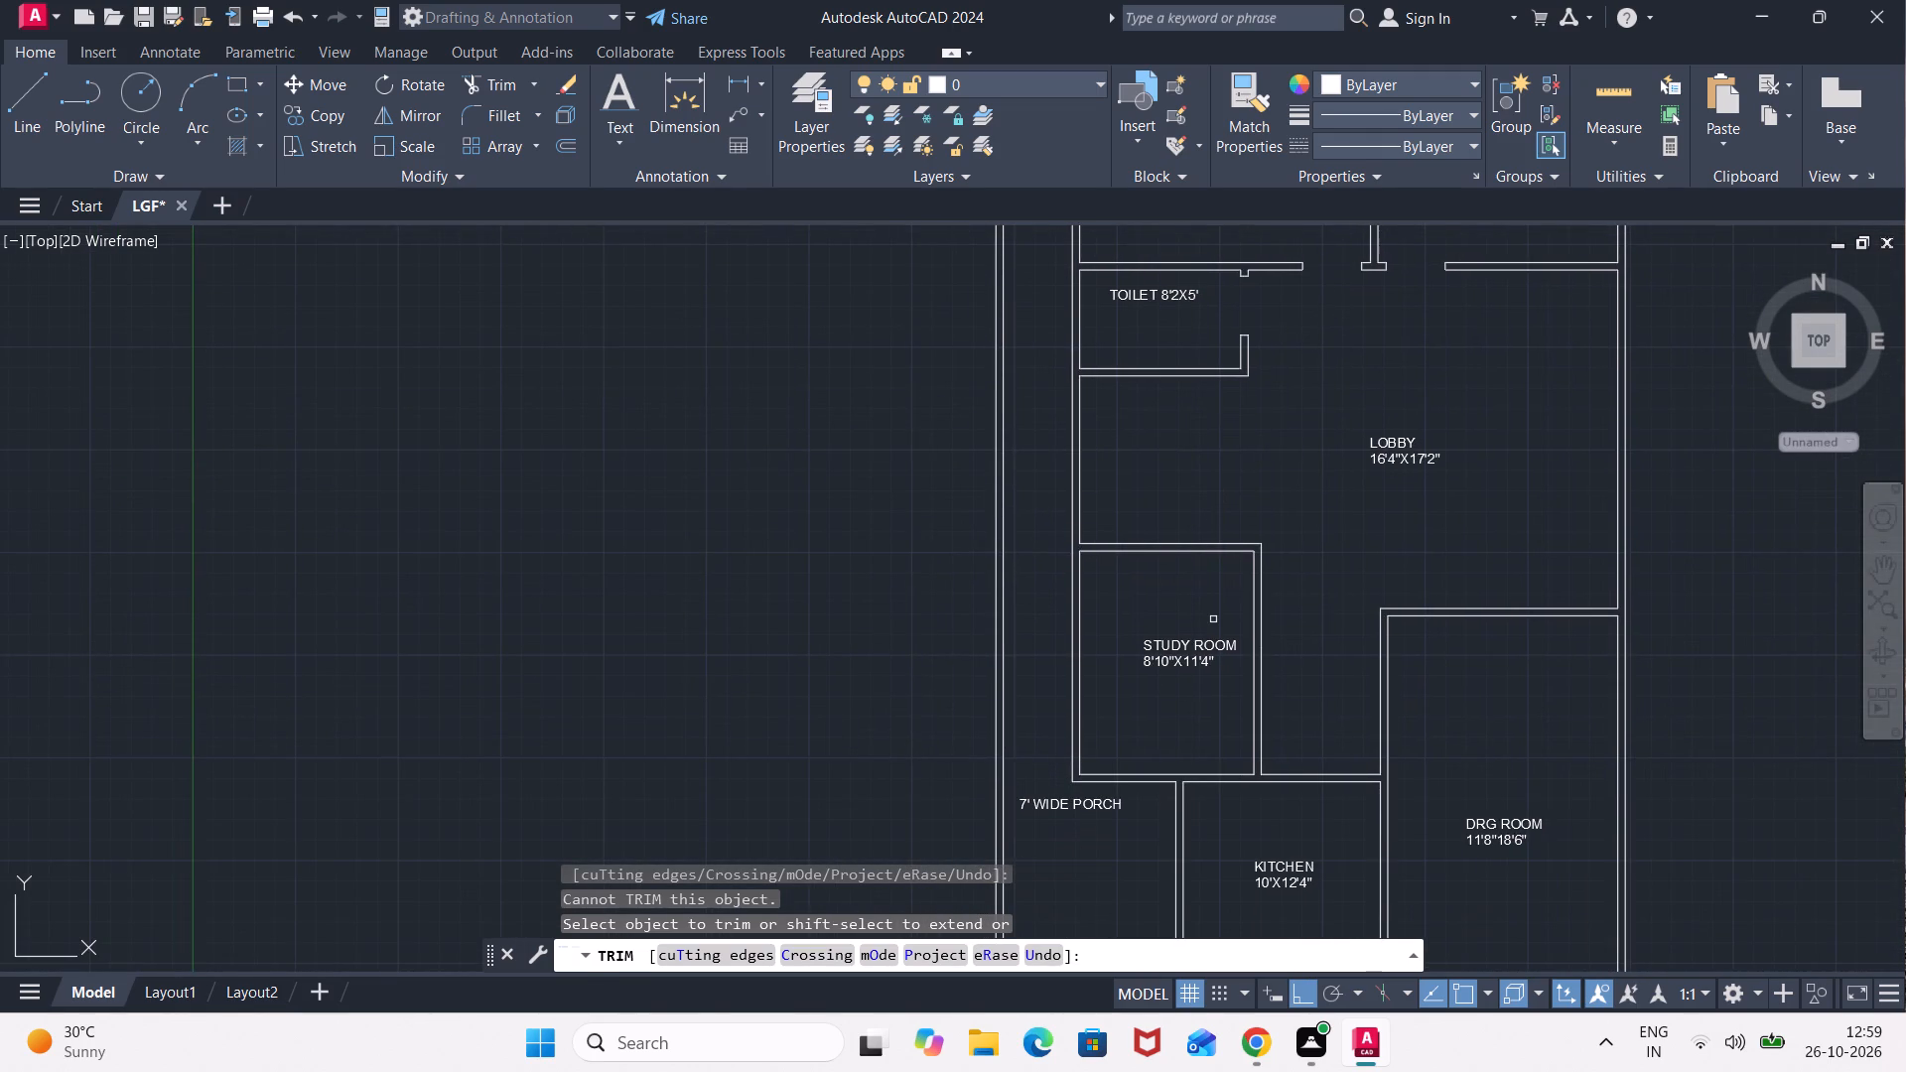
{"action": "scroll", "coordinate": [1213, 619], "scroll_direction": "up", "scroll_amount": 1}
{"action": "key", "text": "Escape"}
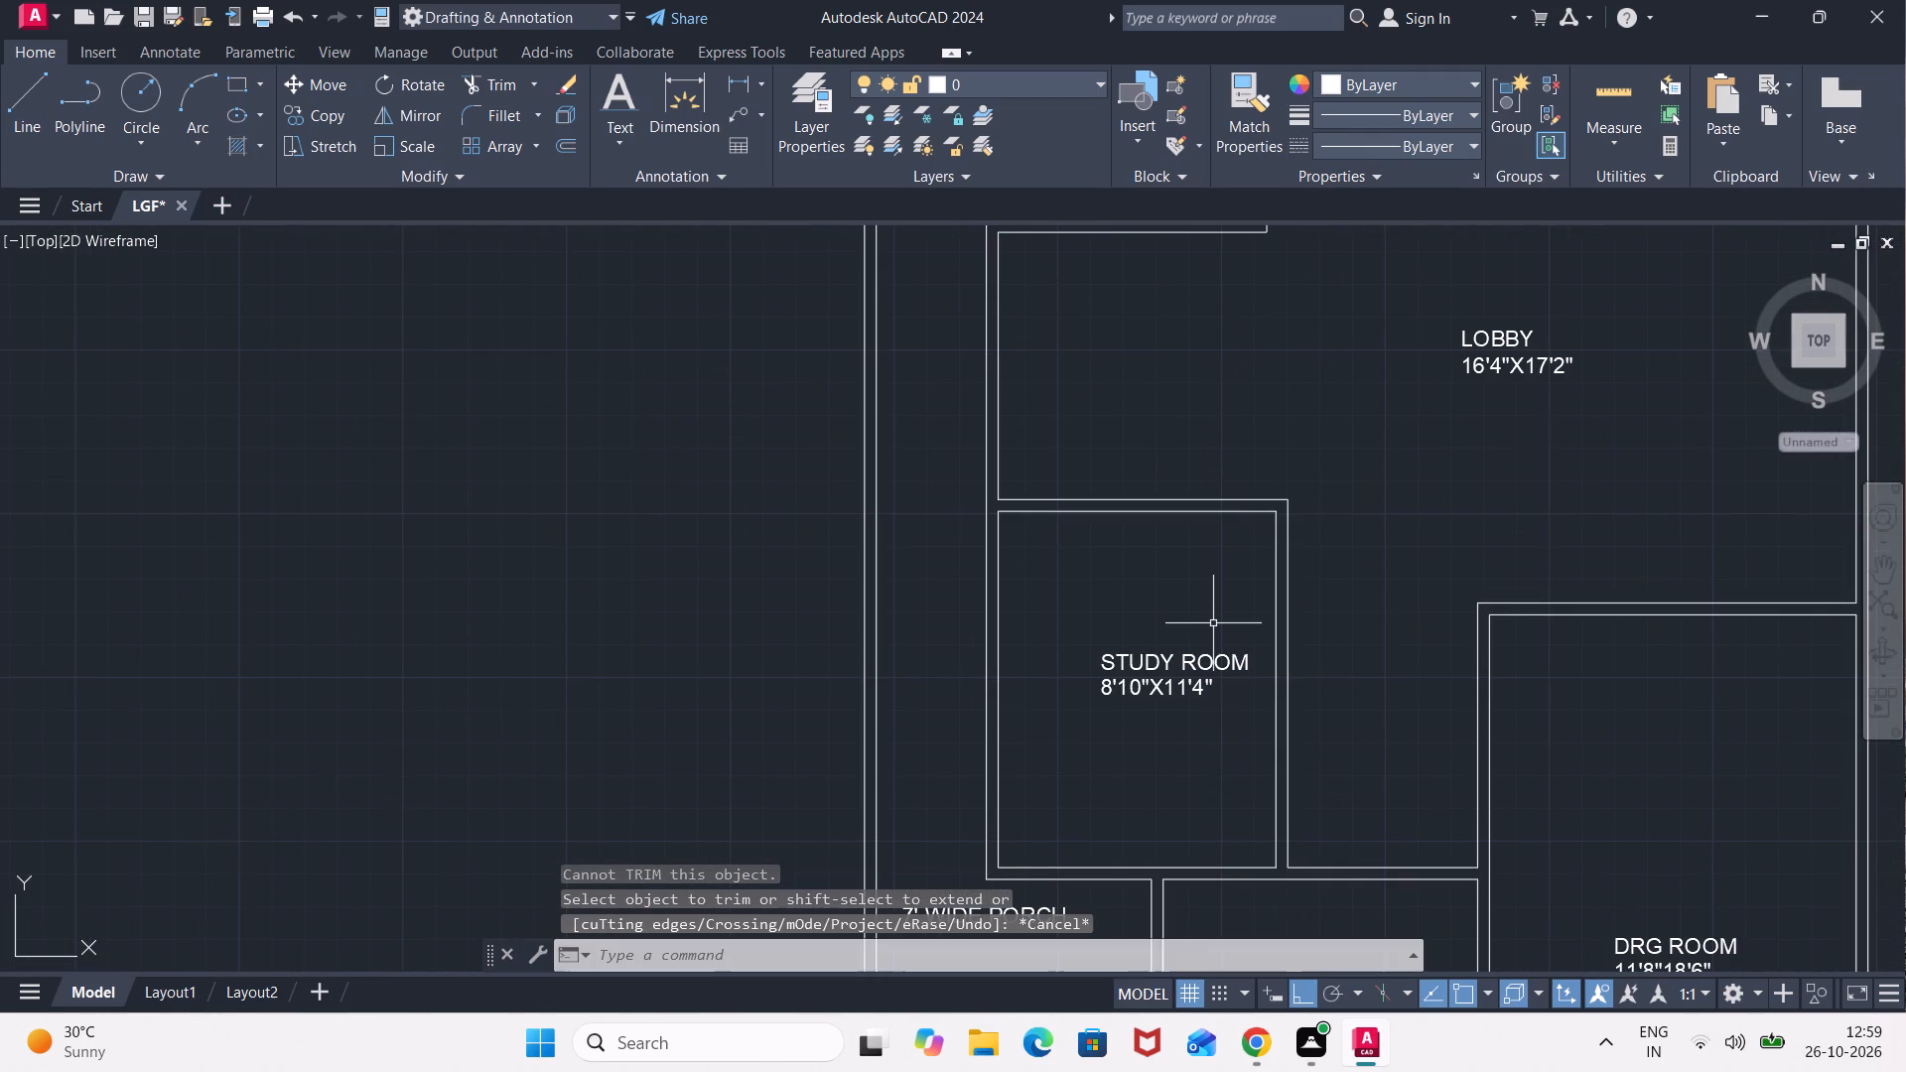
Draw a jamb line across the study room's lobby-side wall, just below the room's upper corner.
{"action": "key", "text": "l"}
{"action": "key", "text": "Return"}
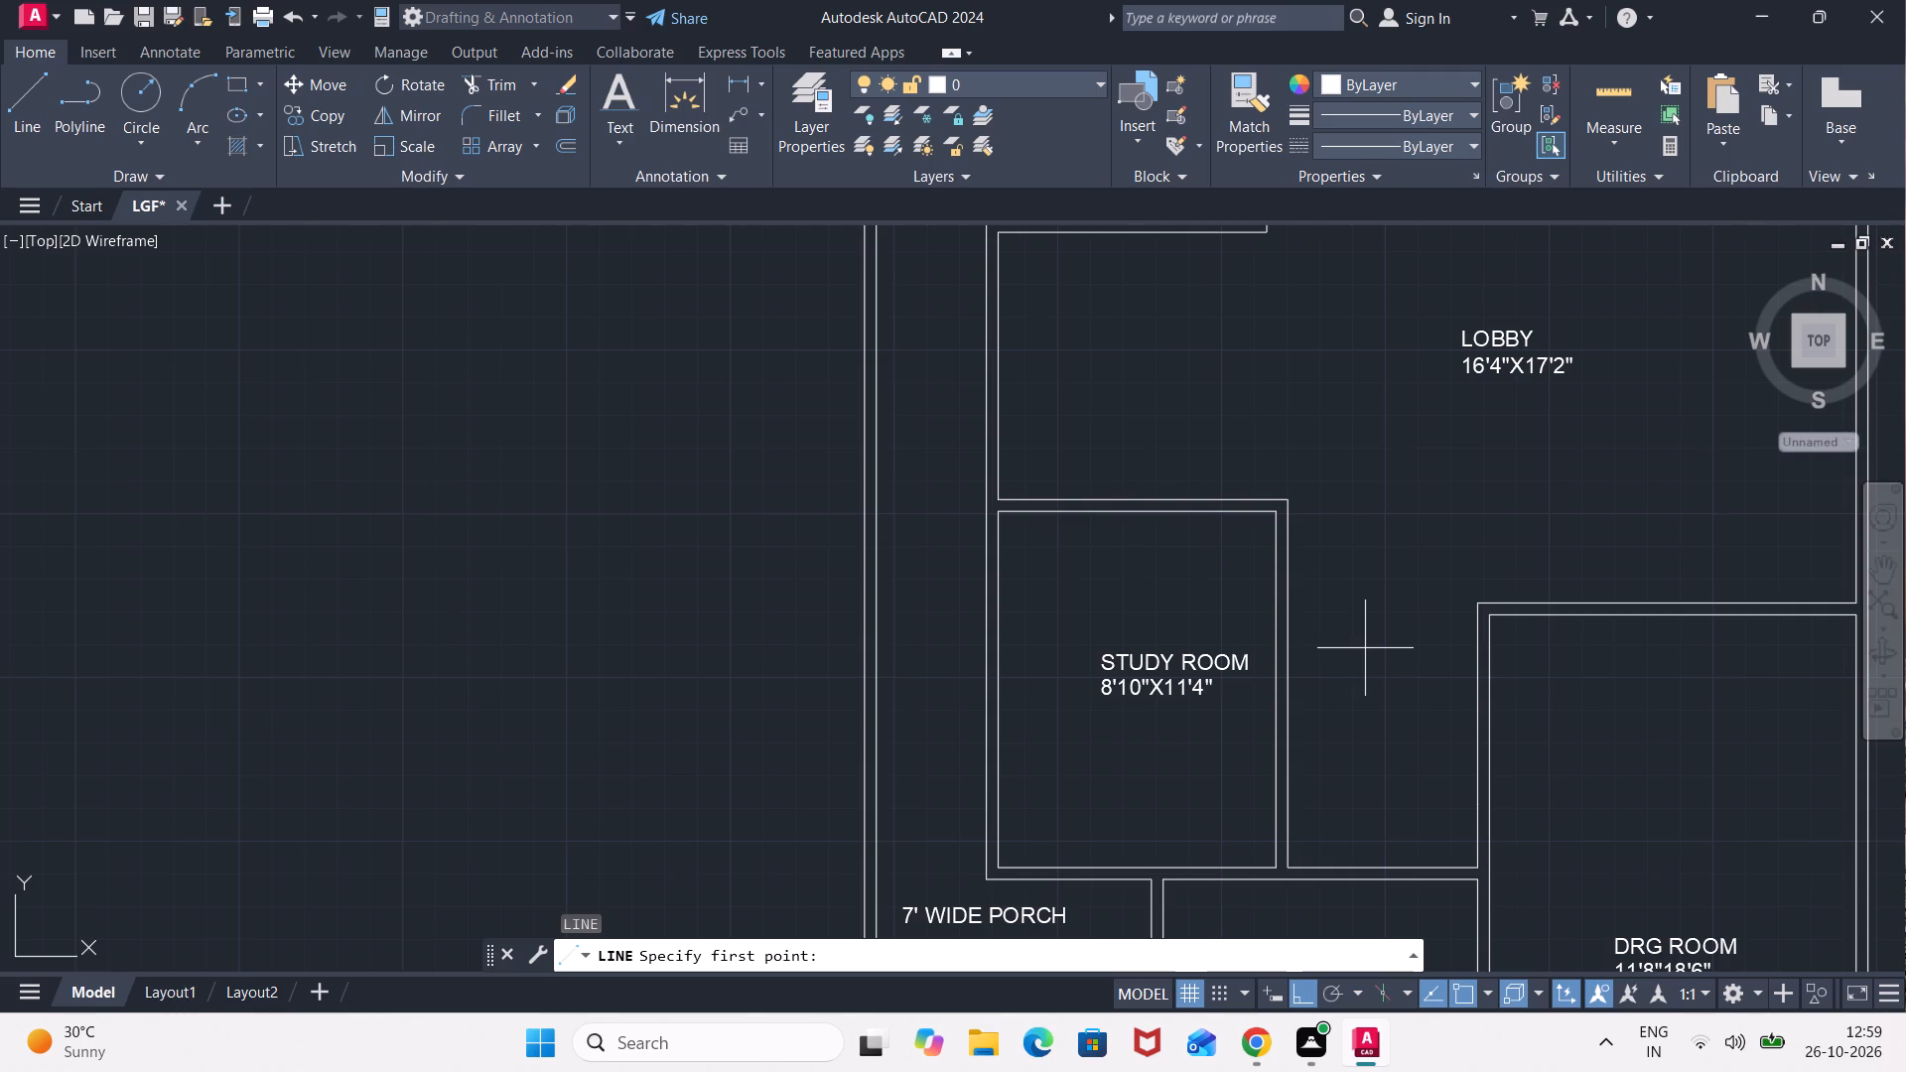
{"action": "scroll", "coordinate": [1365, 648], "scroll_direction": "up", "scroll_amount": 1}
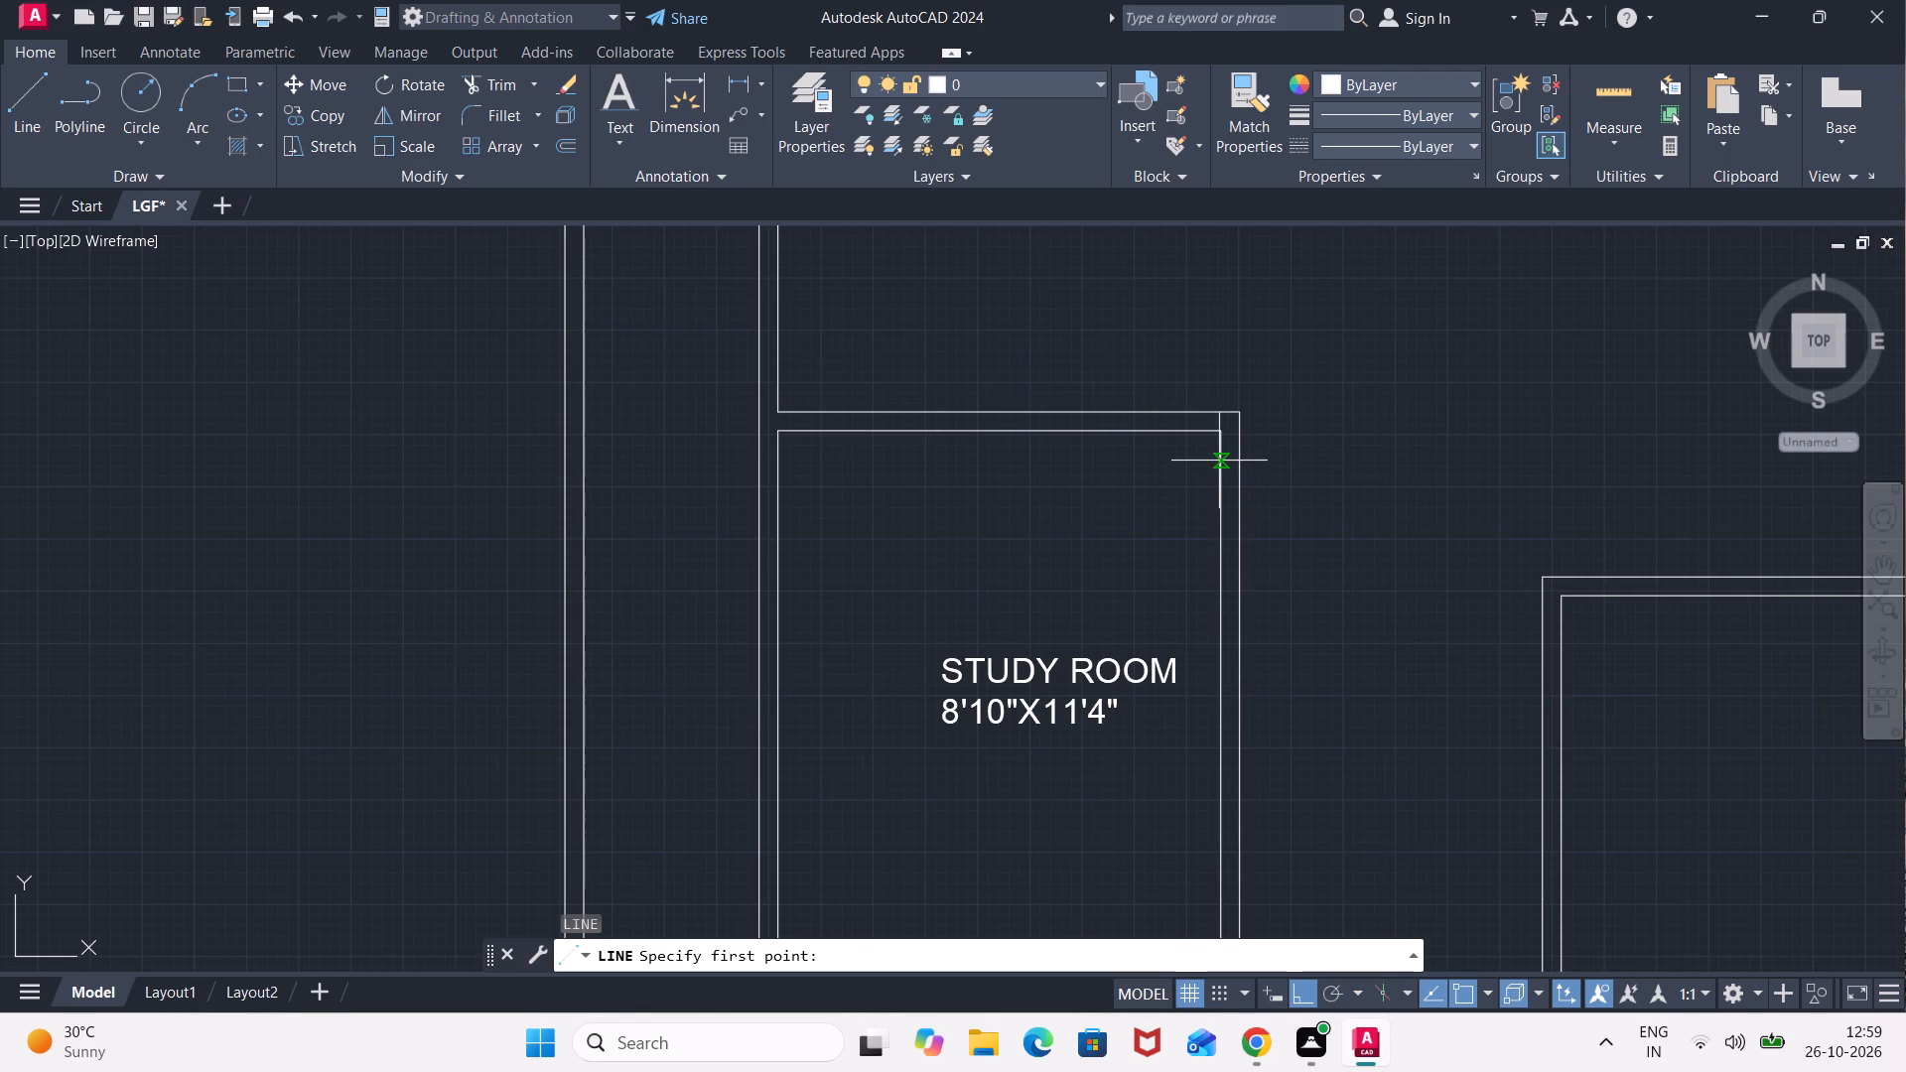
{"action": "left_click", "coordinate": [1235, 454]}
{"action": "left_click", "coordinate": [1217, 453]}
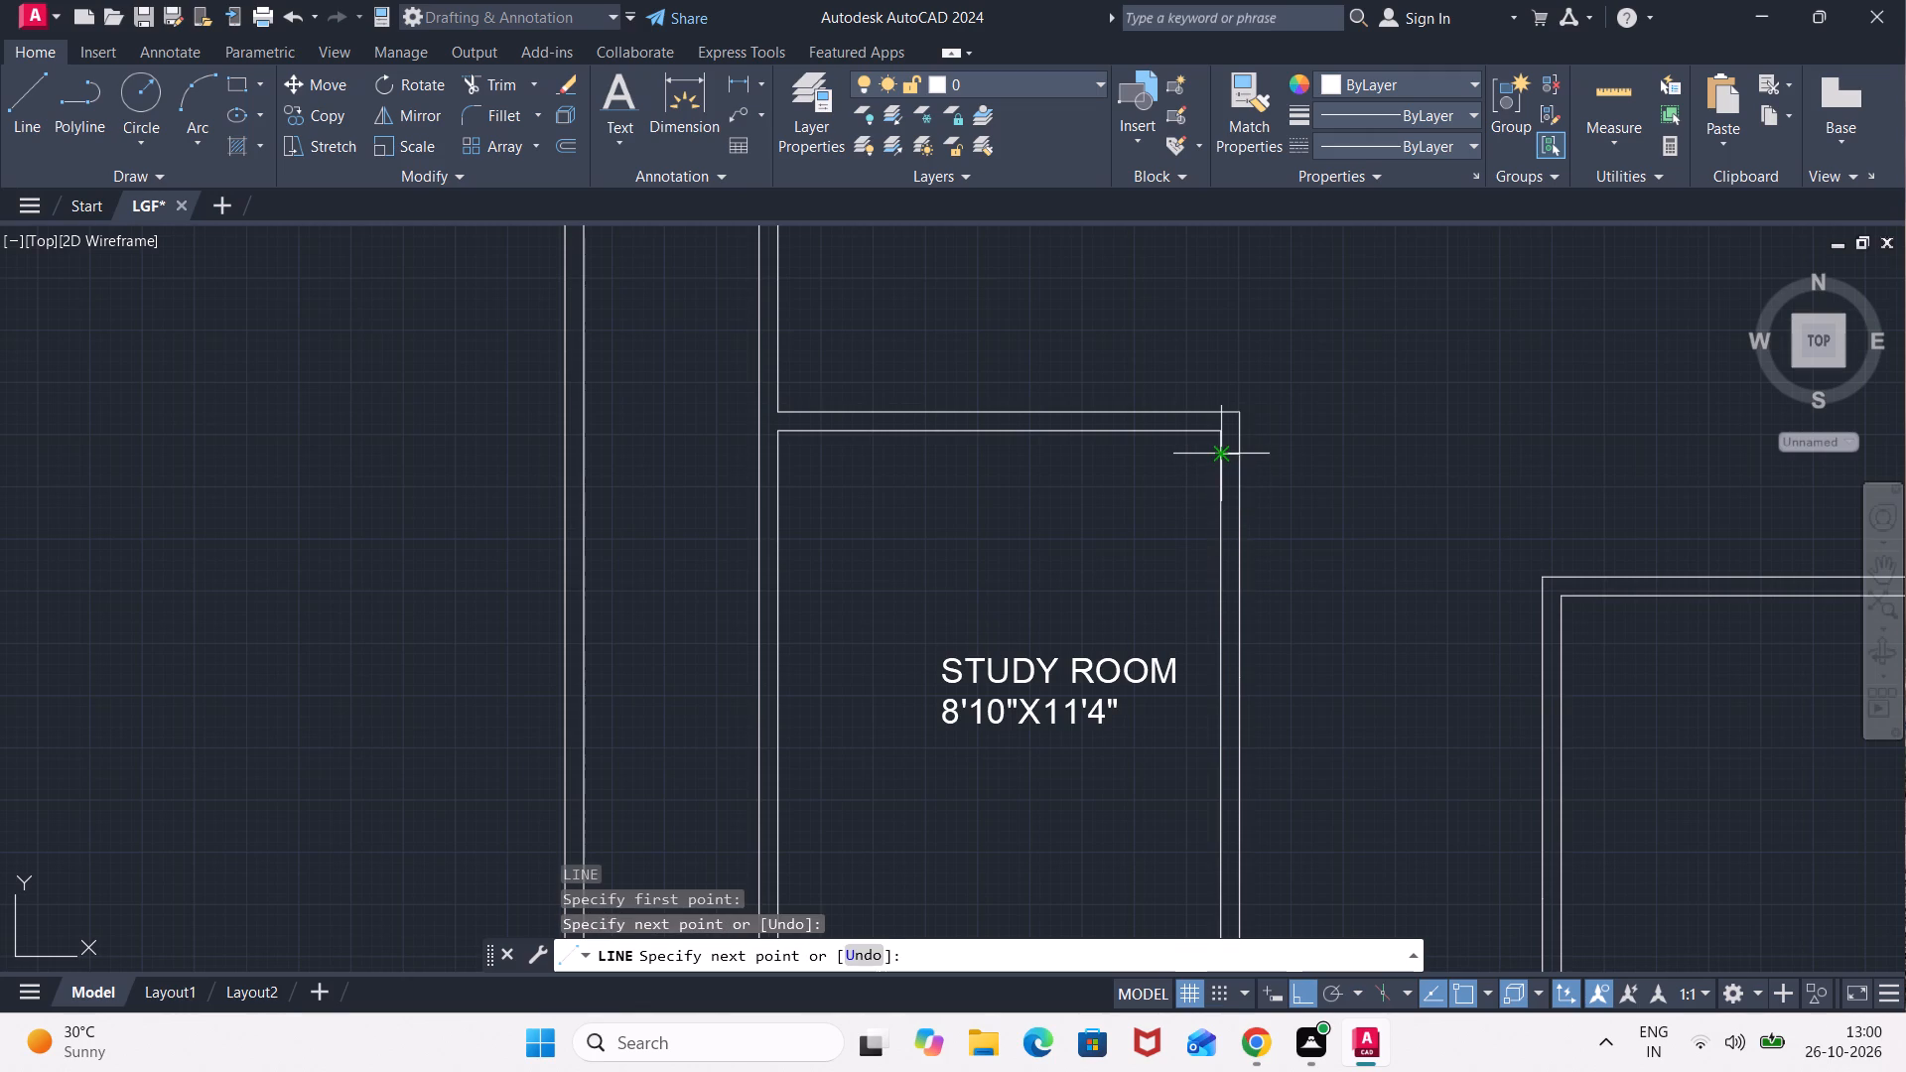
{"action": "key", "text": "Escape"}
Offset the study room's jamb line 3' down the wall, away from the upper corner.
{"action": "key", "text": "o"}
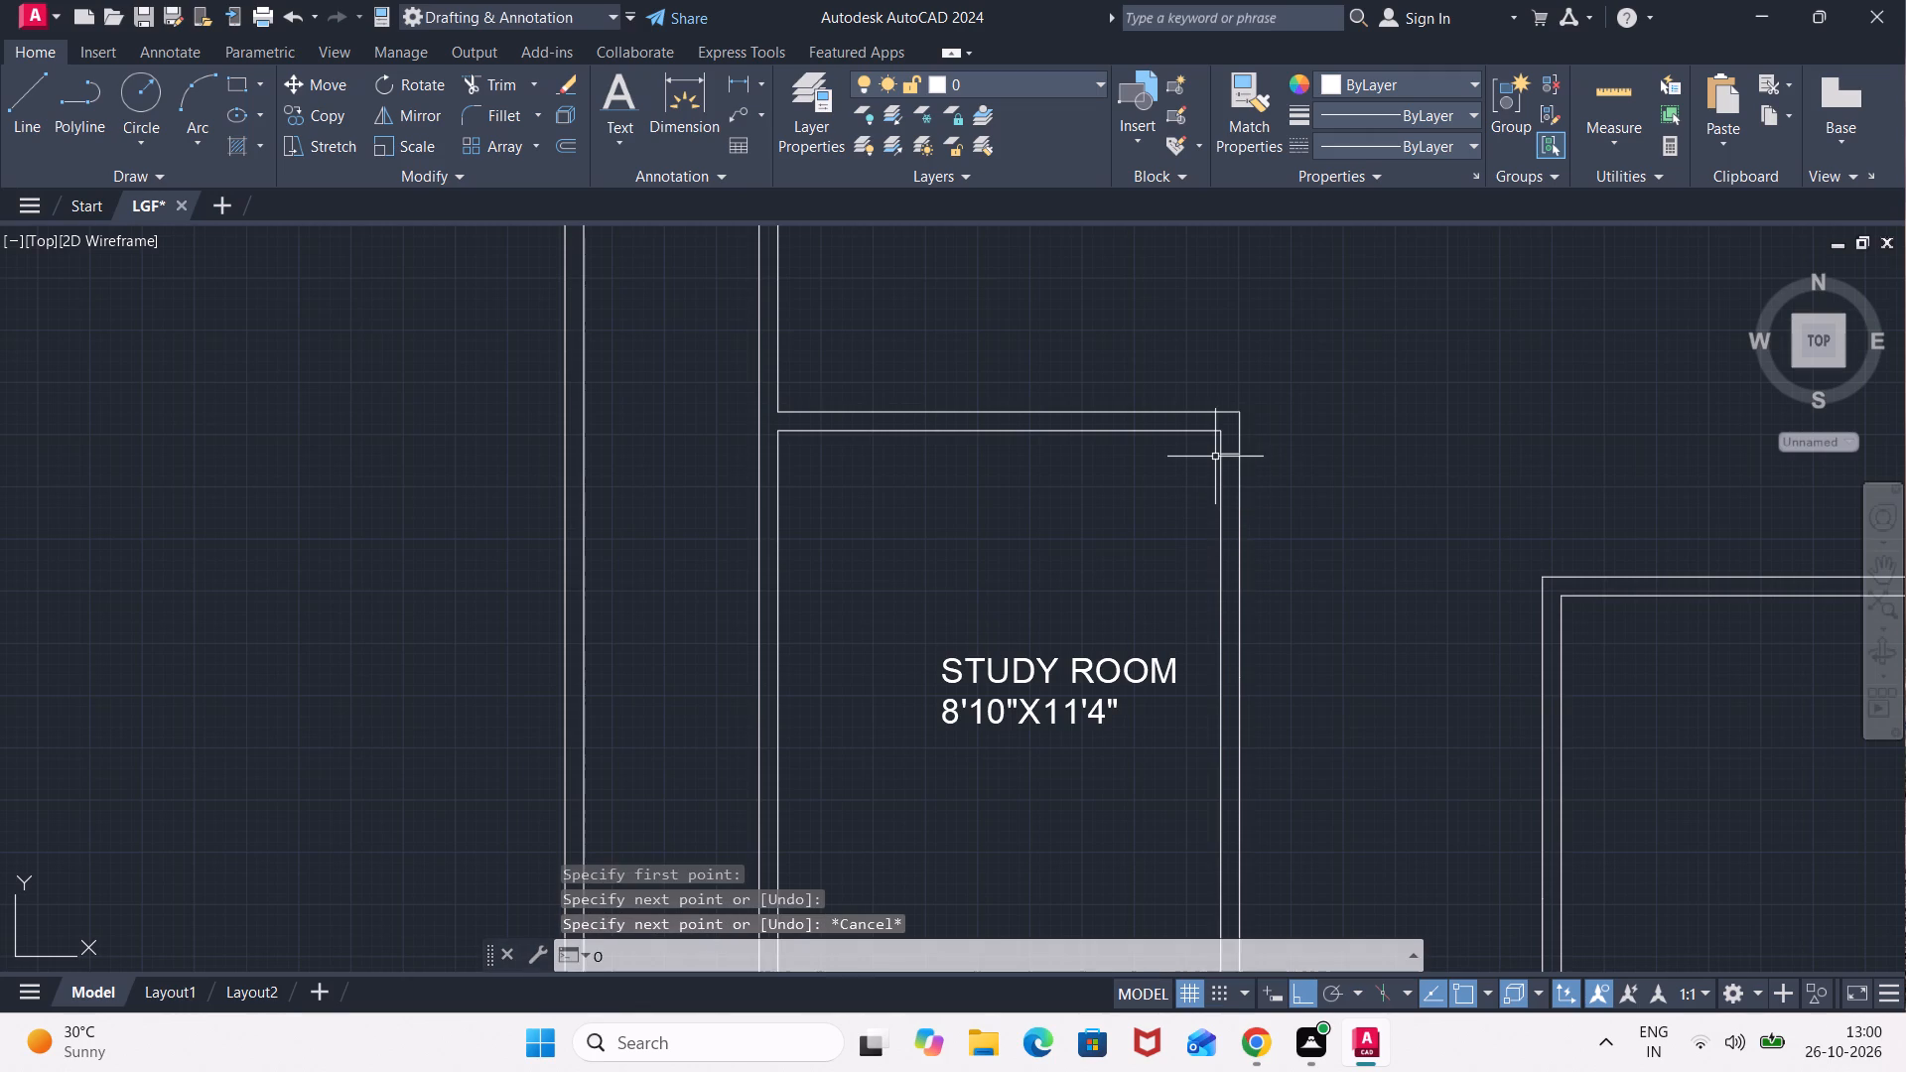
{"action": "key", "text": "Return"}
{"action": "type", "text": "3'"}
{"action": "key", "text": "Return"}
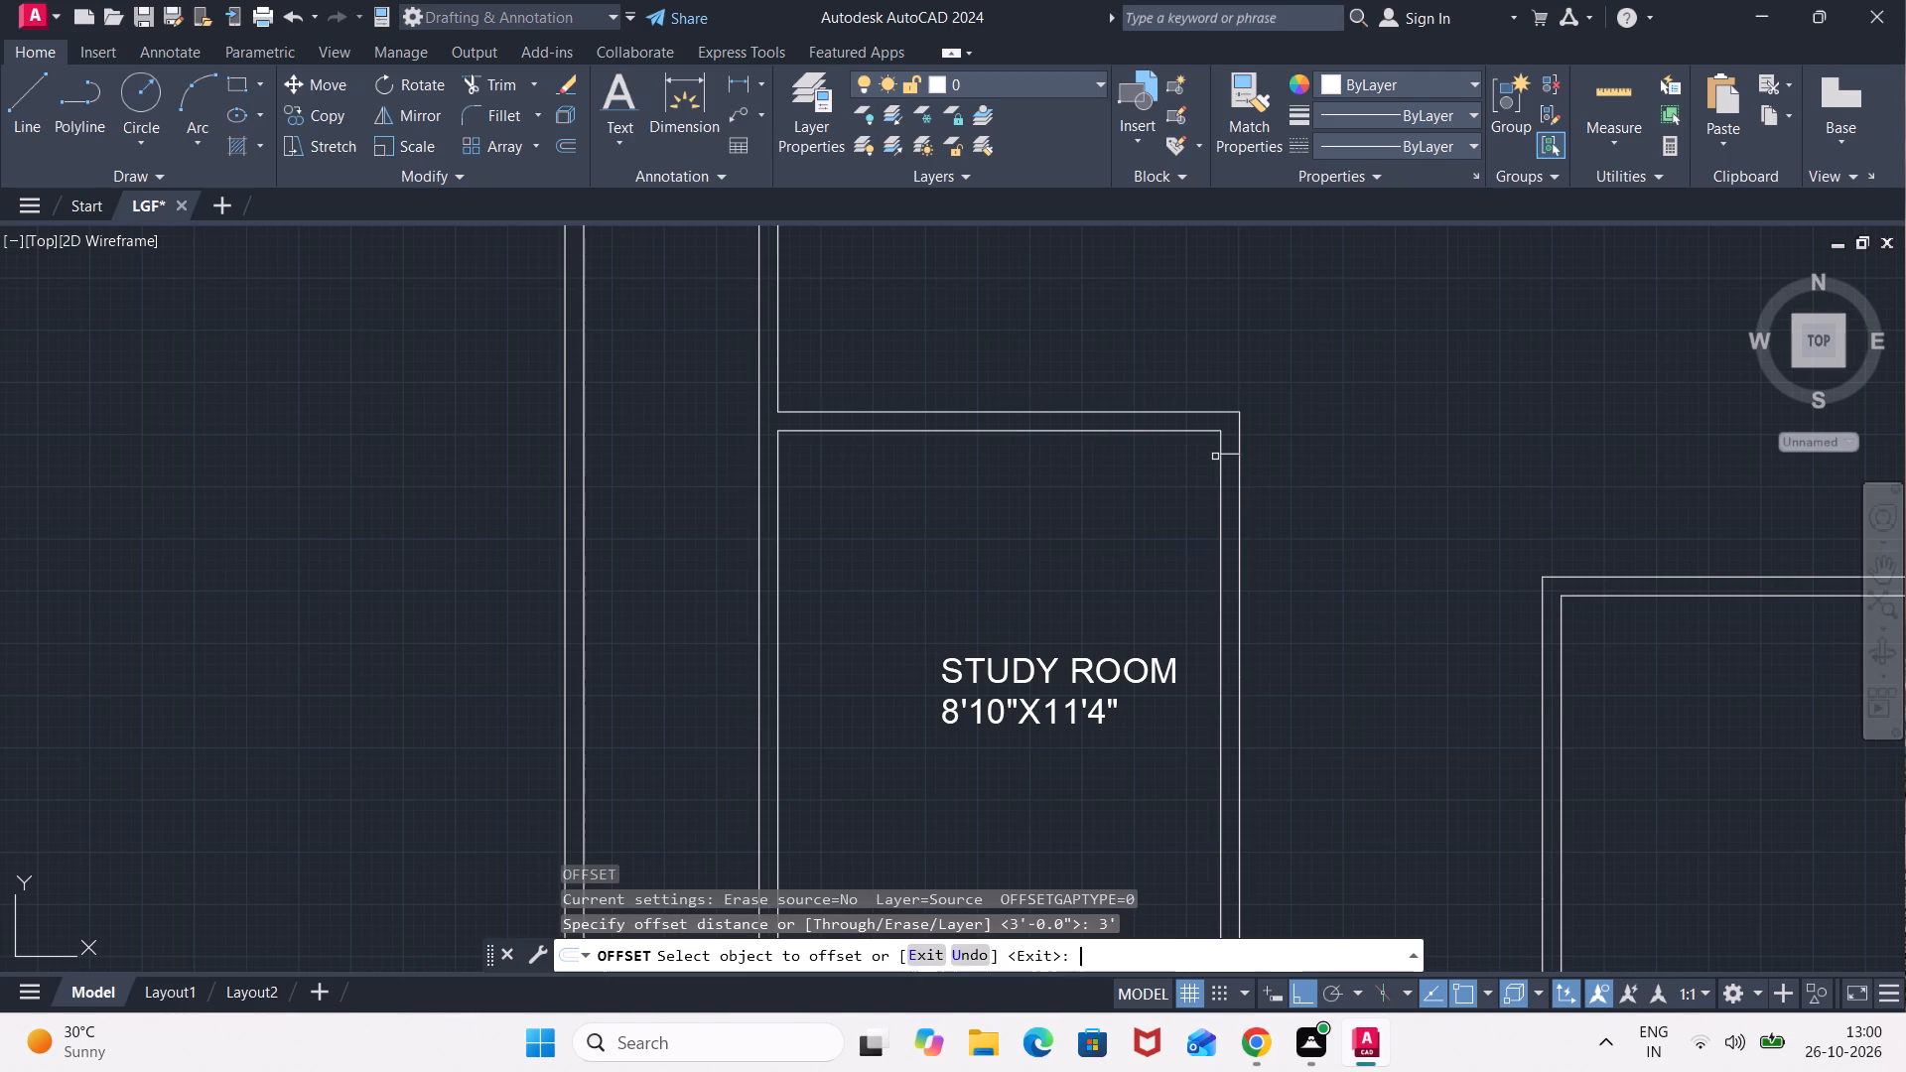
{"action": "left_click", "coordinate": [1227, 454]}
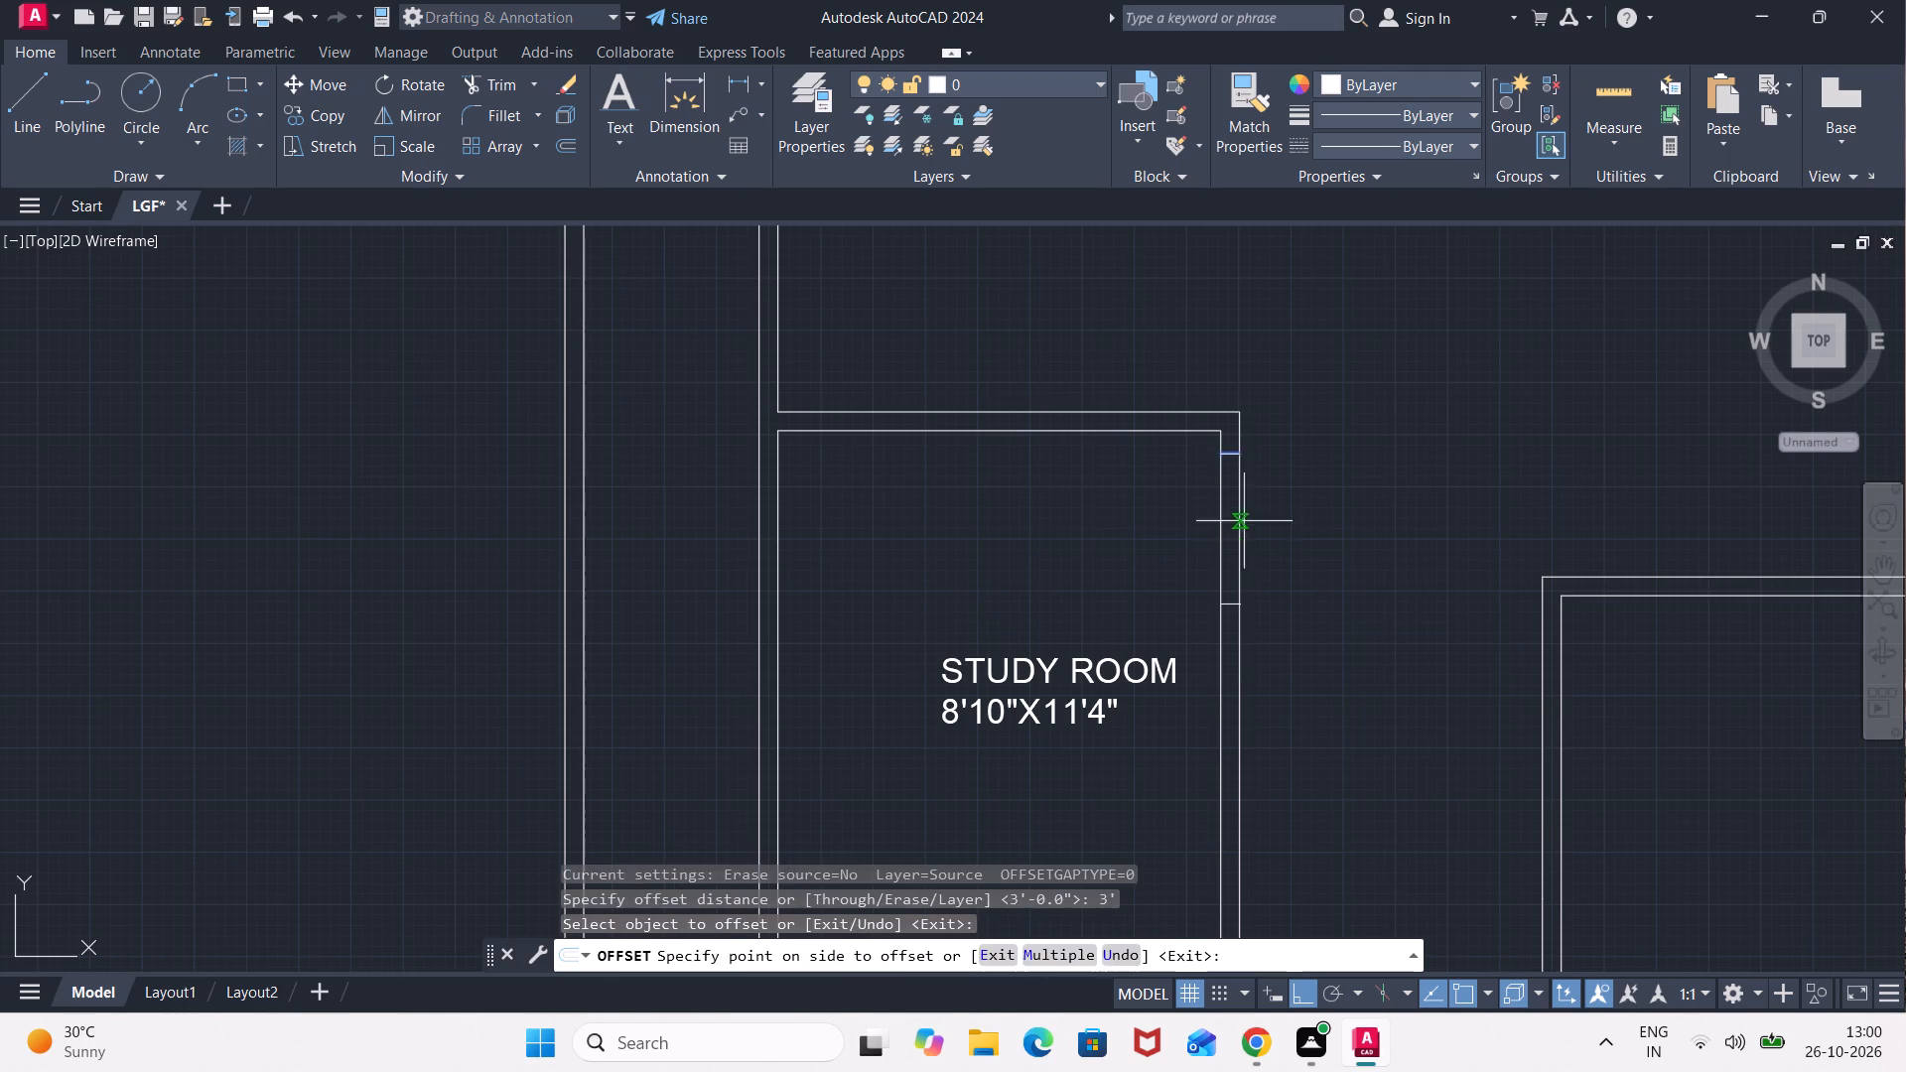
{"action": "left_click", "coordinate": [1246, 544]}
{"action": "key", "text": "Escape"}
Trim the wall lines out of the door opening between the study room and the lobby.
{"action": "type", "text": "TR"}
{"action": "key", "text": "Return"}
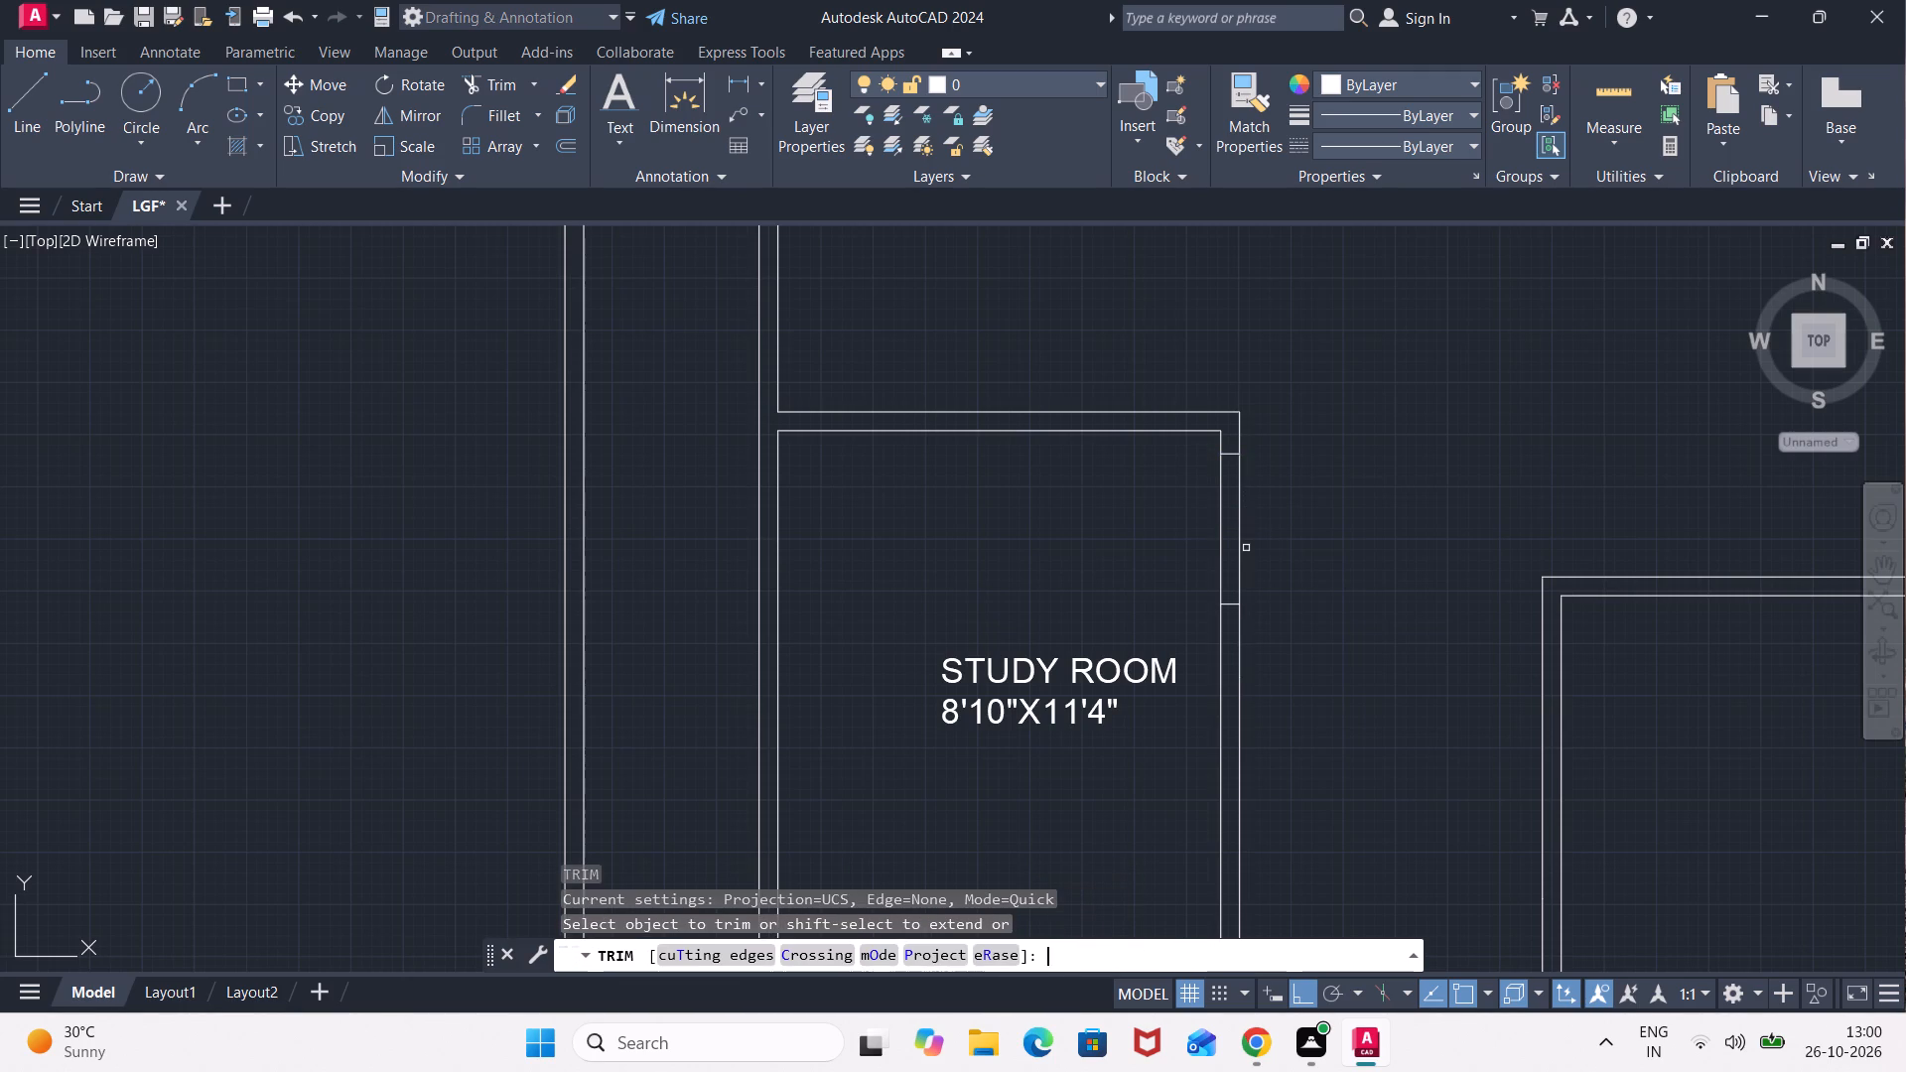
{"action": "left_click", "coordinate": [1246, 546]}
{"action": "left_click", "coordinate": [1207, 549]}
{"action": "scroll", "coordinate": [1381, 641], "scroll_direction": "down", "scroll_amount": 2}
{"action": "middle_click_drag", "start_coordinate": [1405, 672], "coordinate": [1161, 498]}
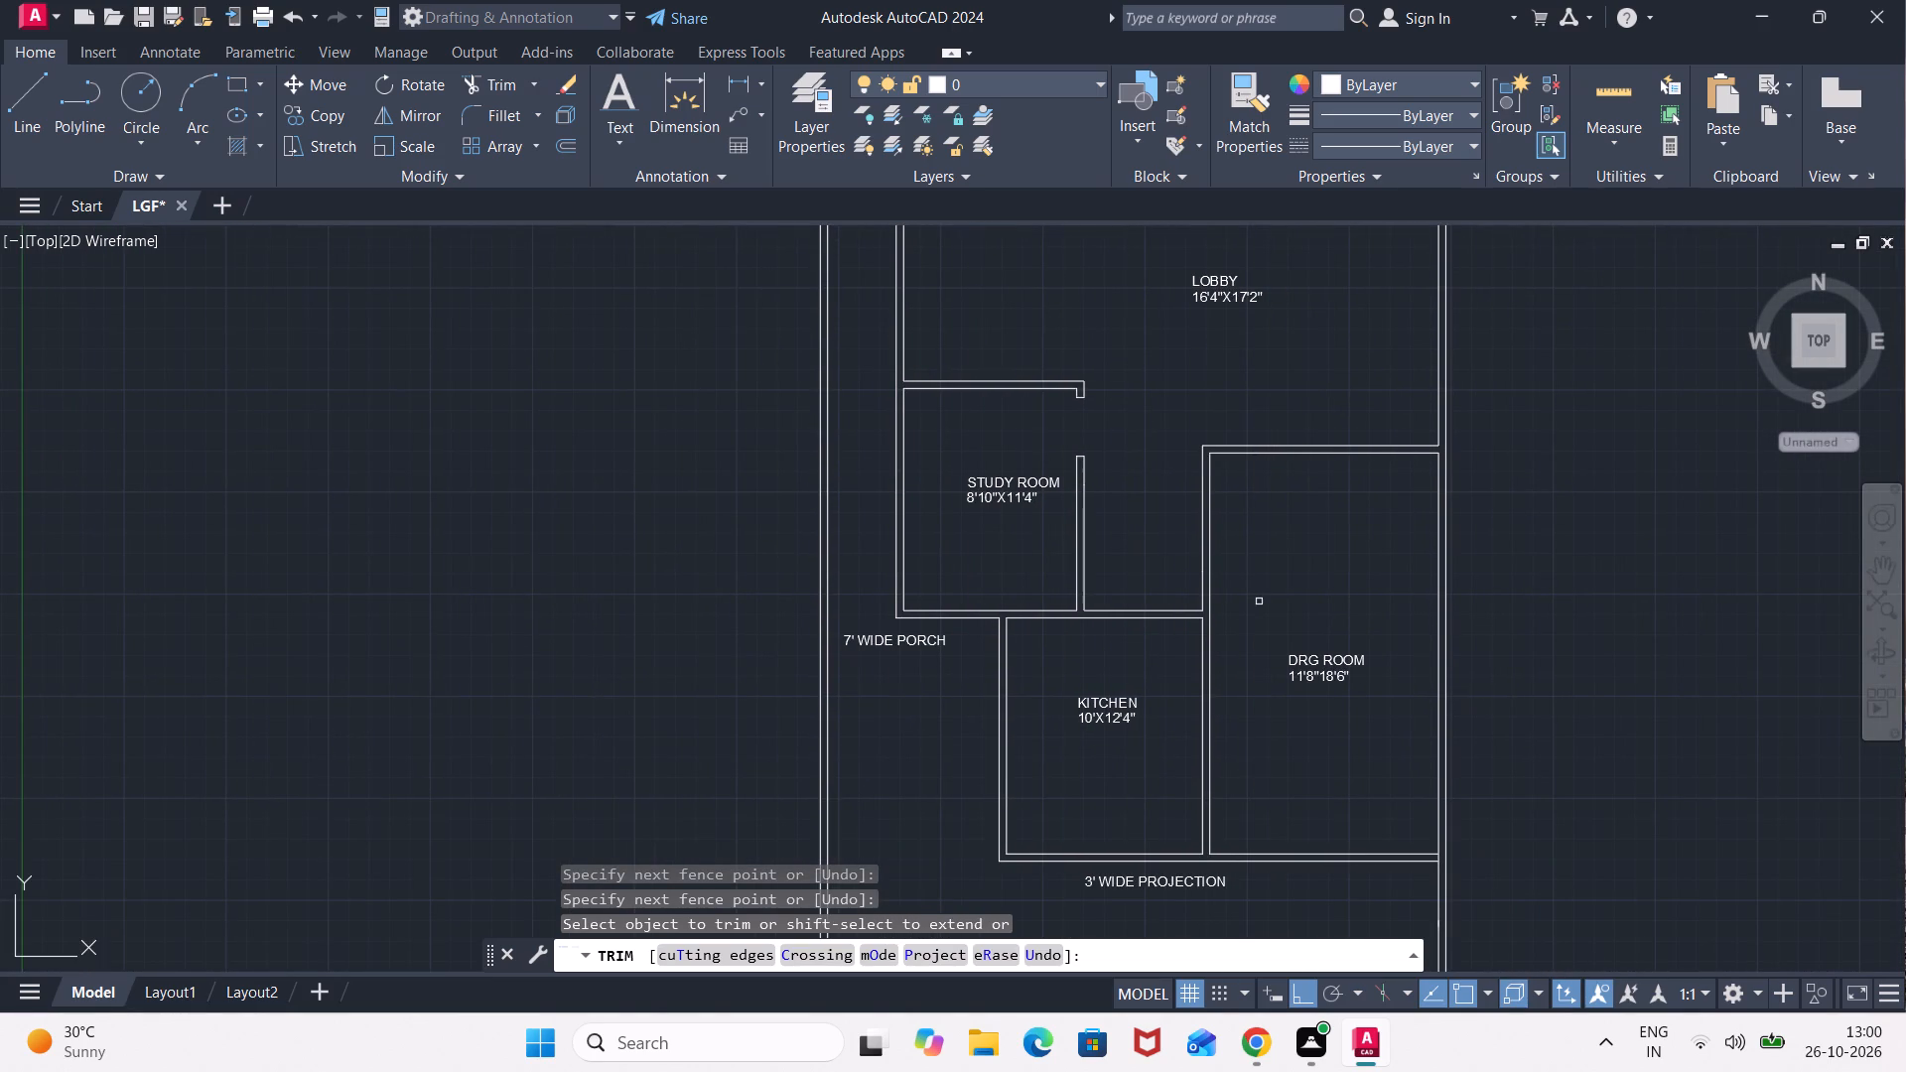
{"action": "scroll", "coordinate": [1263, 538], "scroll_direction": "up", "scroll_amount": 1}
{"action": "key", "text": "Escape"}
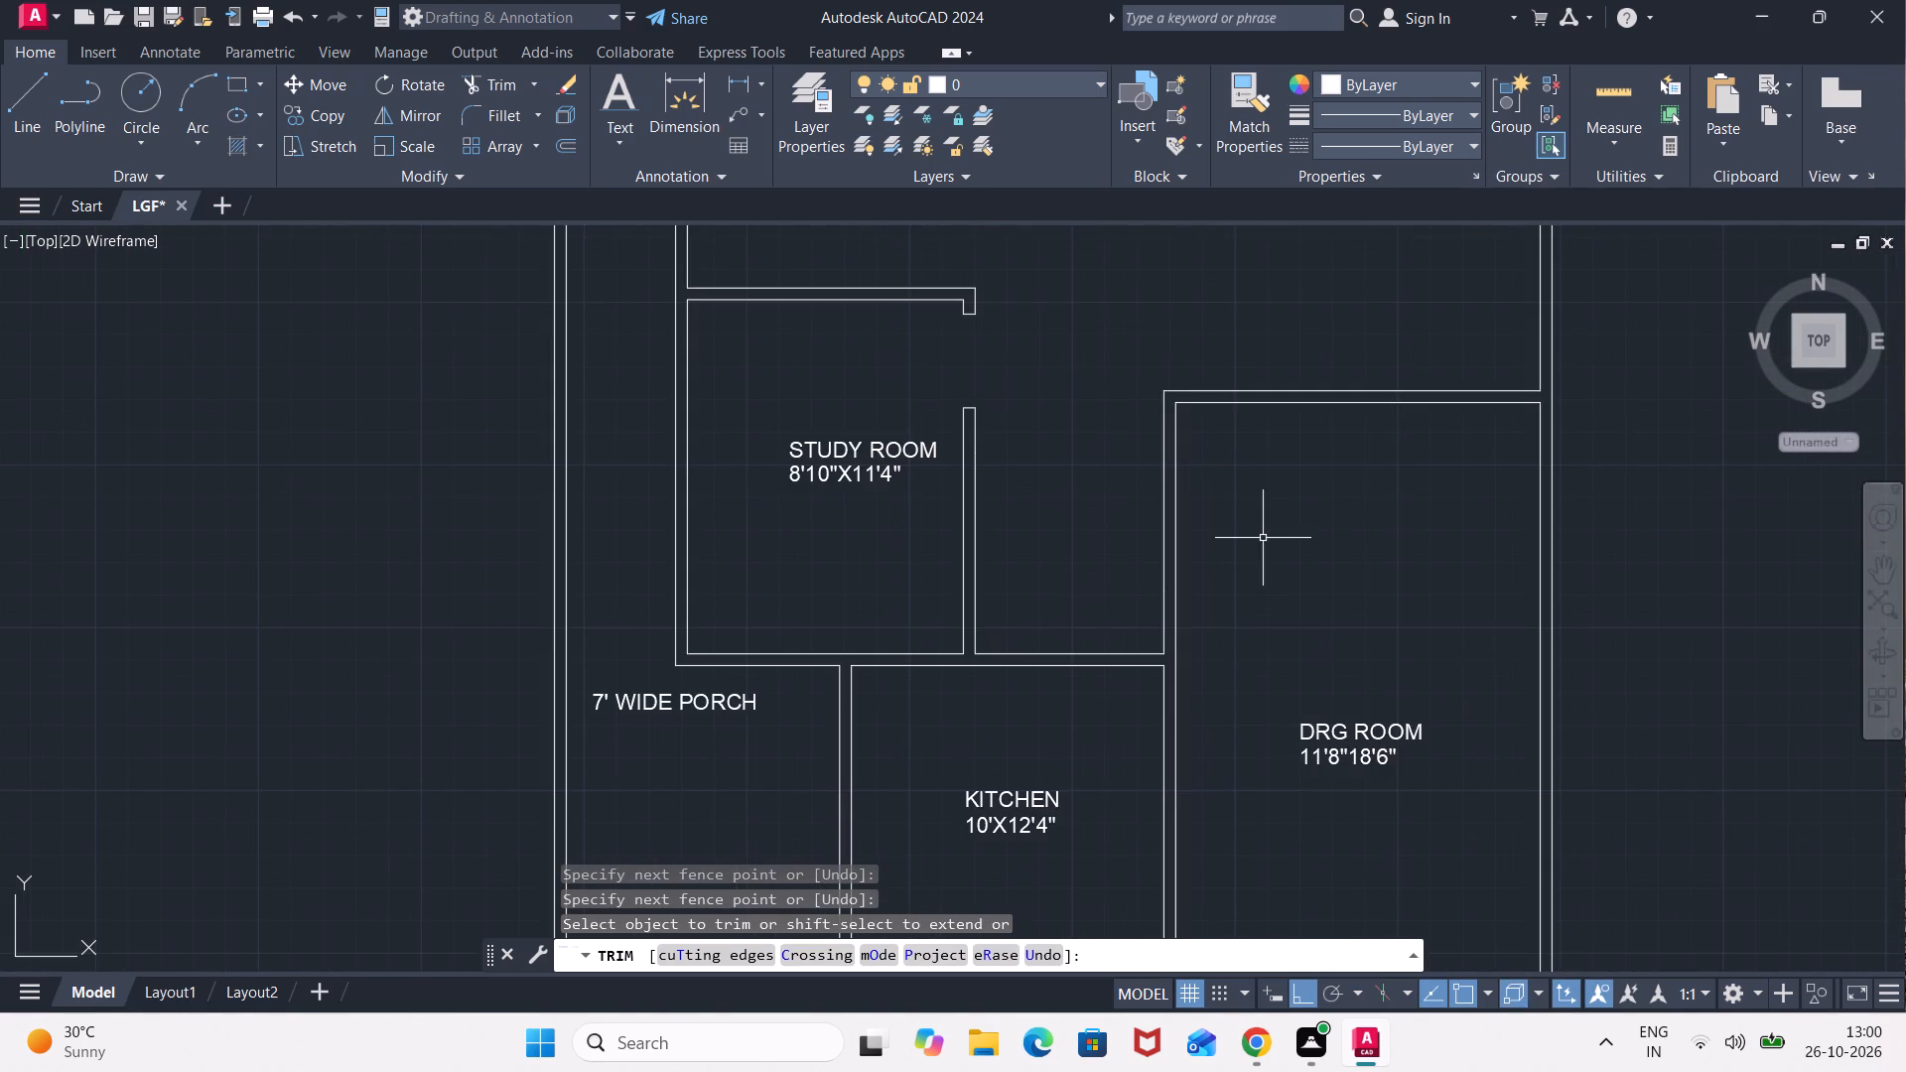
Draw a jamb line across the wall between the lobby and the DRG ROOM, a short way in from the corner facing the study room.
{"action": "key", "text": "l"}
{"action": "key", "text": "Return"}
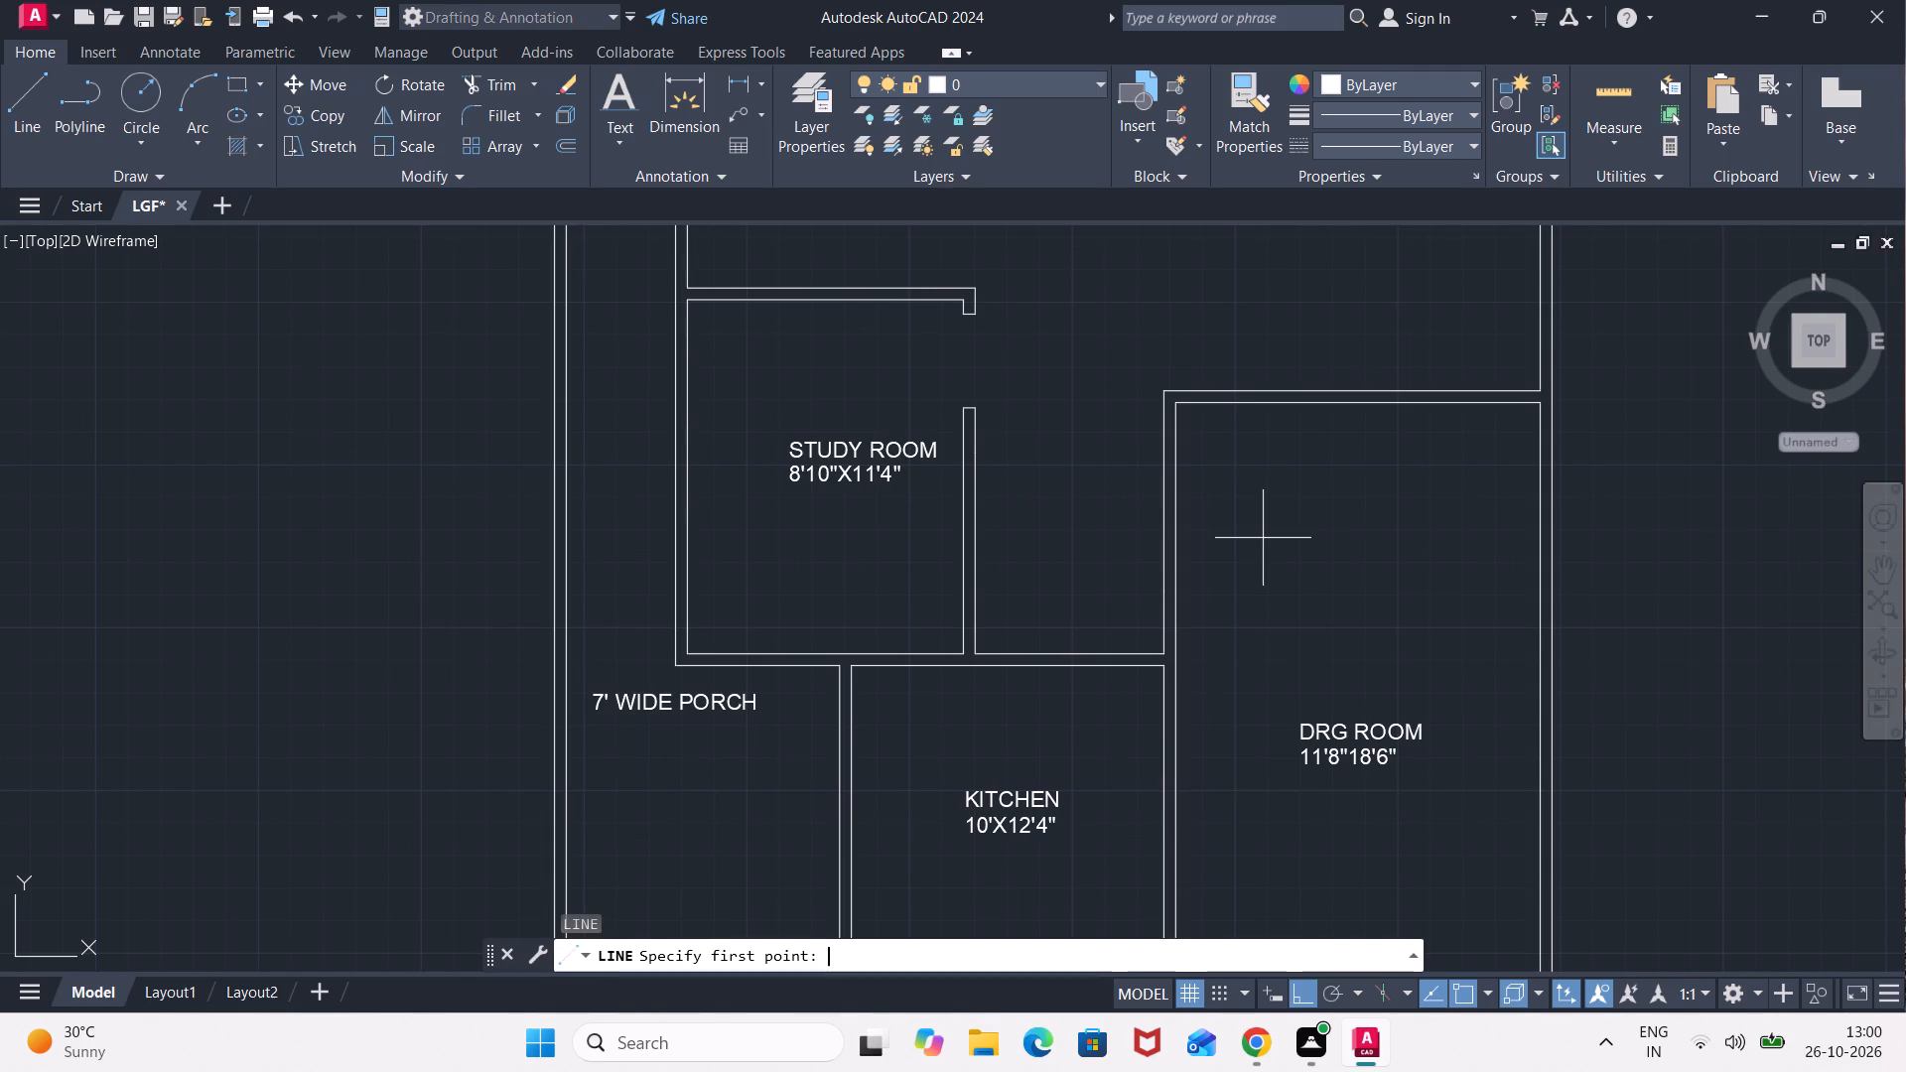
{"action": "scroll", "coordinate": [1308, 410], "scroll_direction": "up", "scroll_amount": 1}
{"action": "left_click", "coordinate": [1262, 383]}
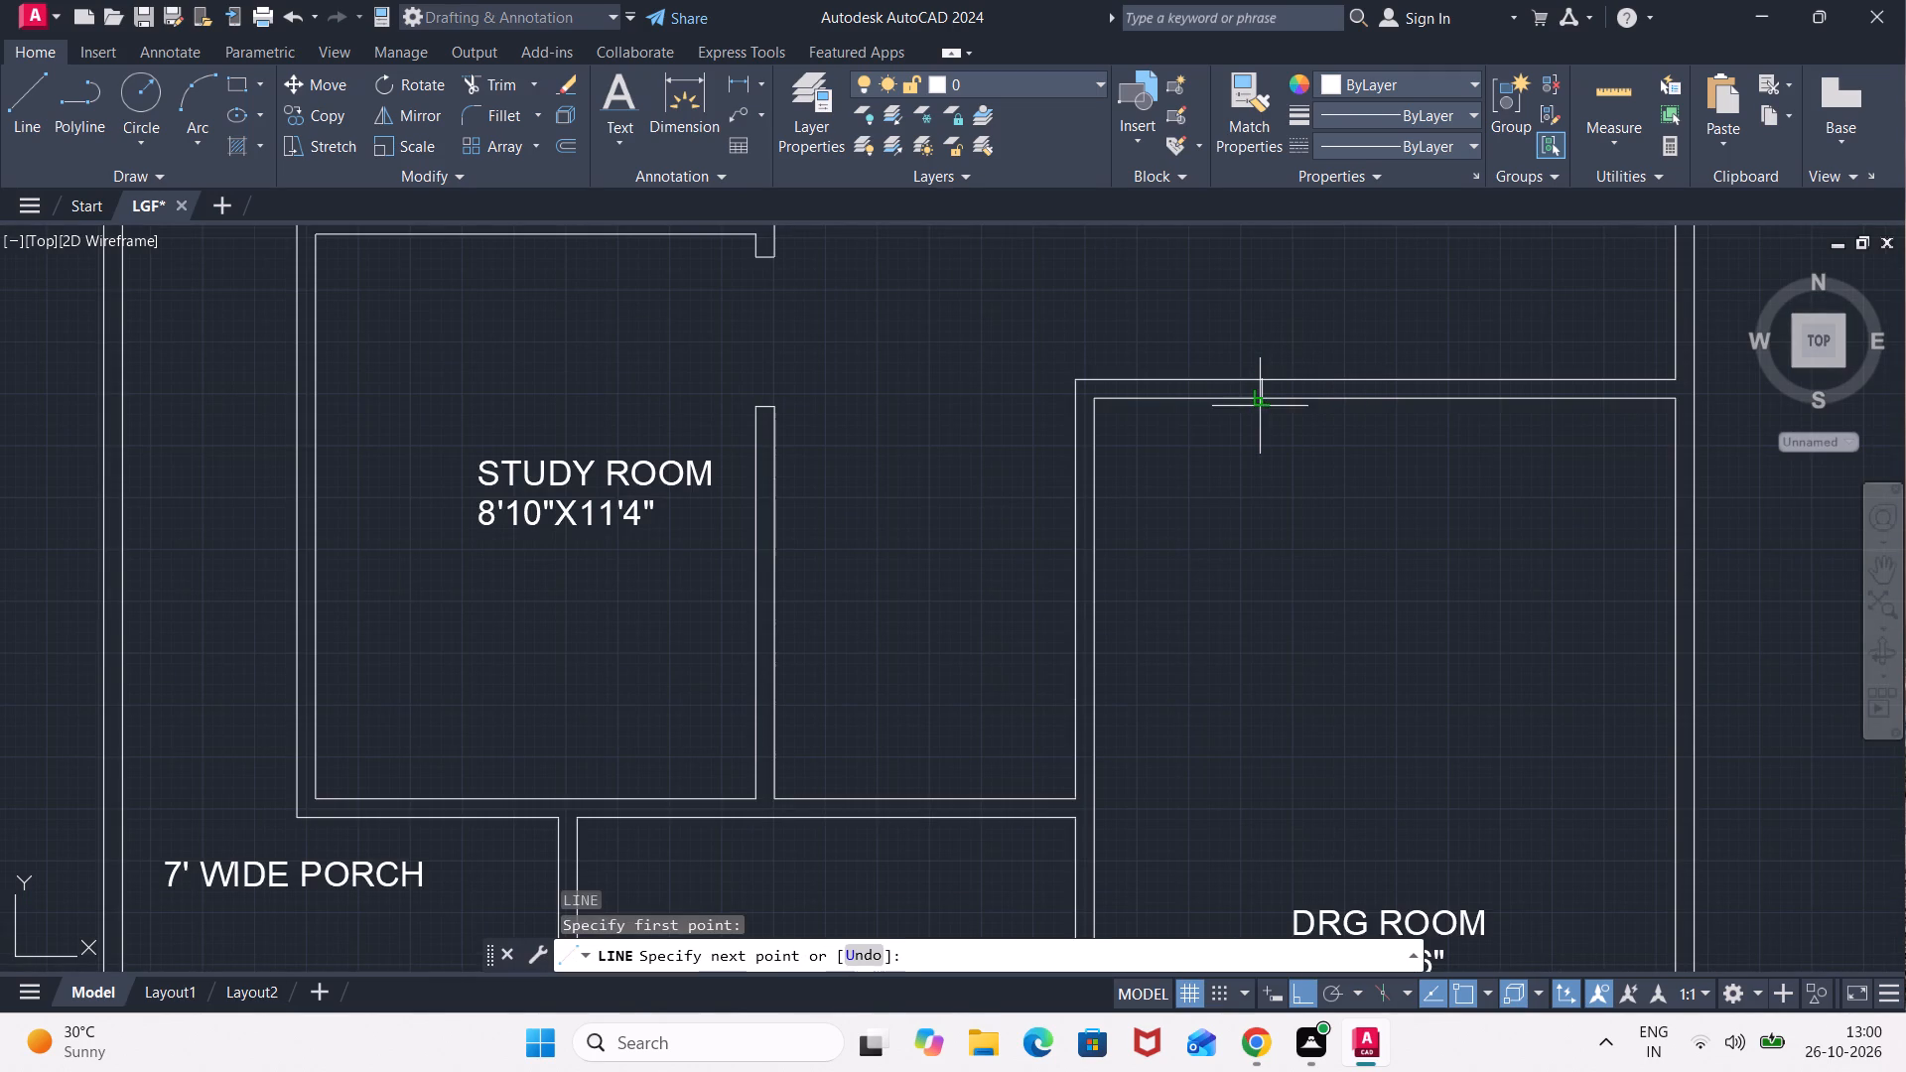
{"action": "left_click", "coordinate": [1260, 406]}
{"action": "key", "text": "Escape"}
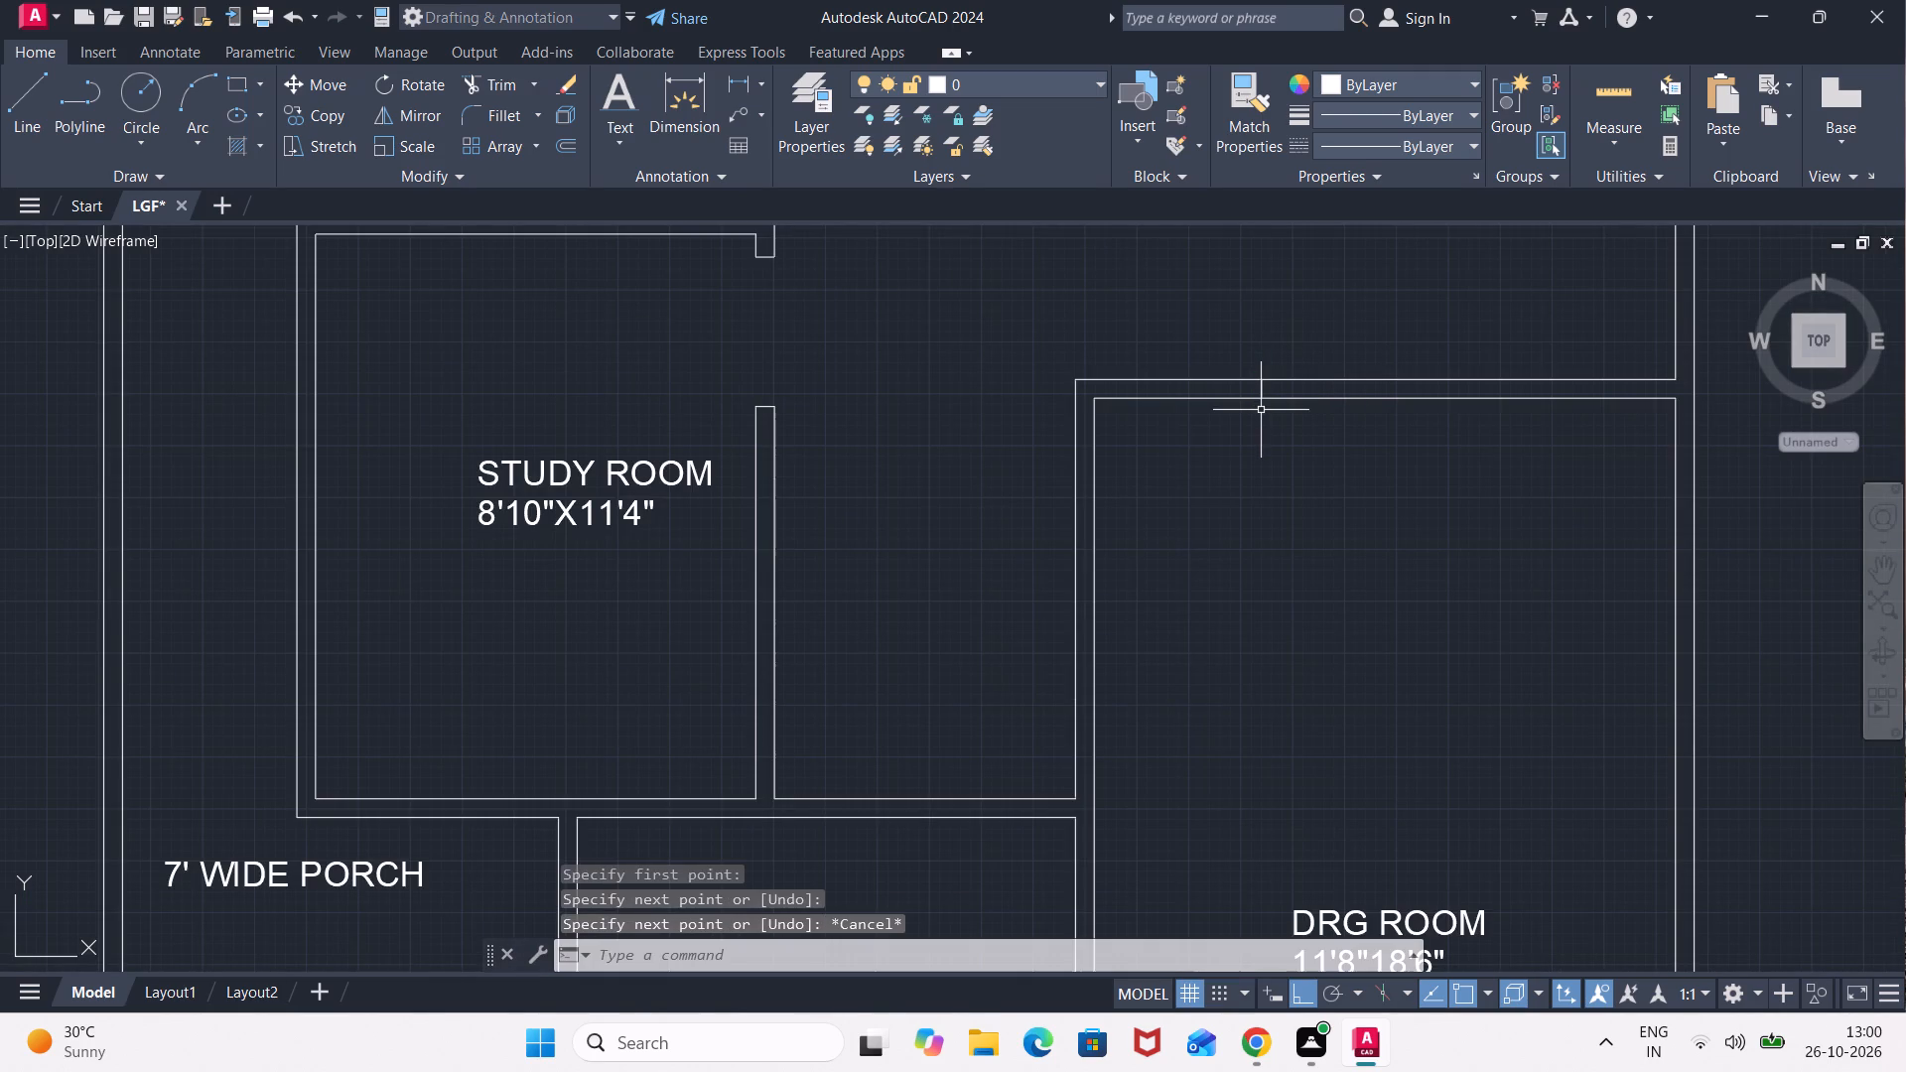
Offset the DRG ROOM's jamb line 5' along the wall toward the outer boundary wall.
{"action": "key", "text": "o"}
{"action": "key", "text": "Return"}
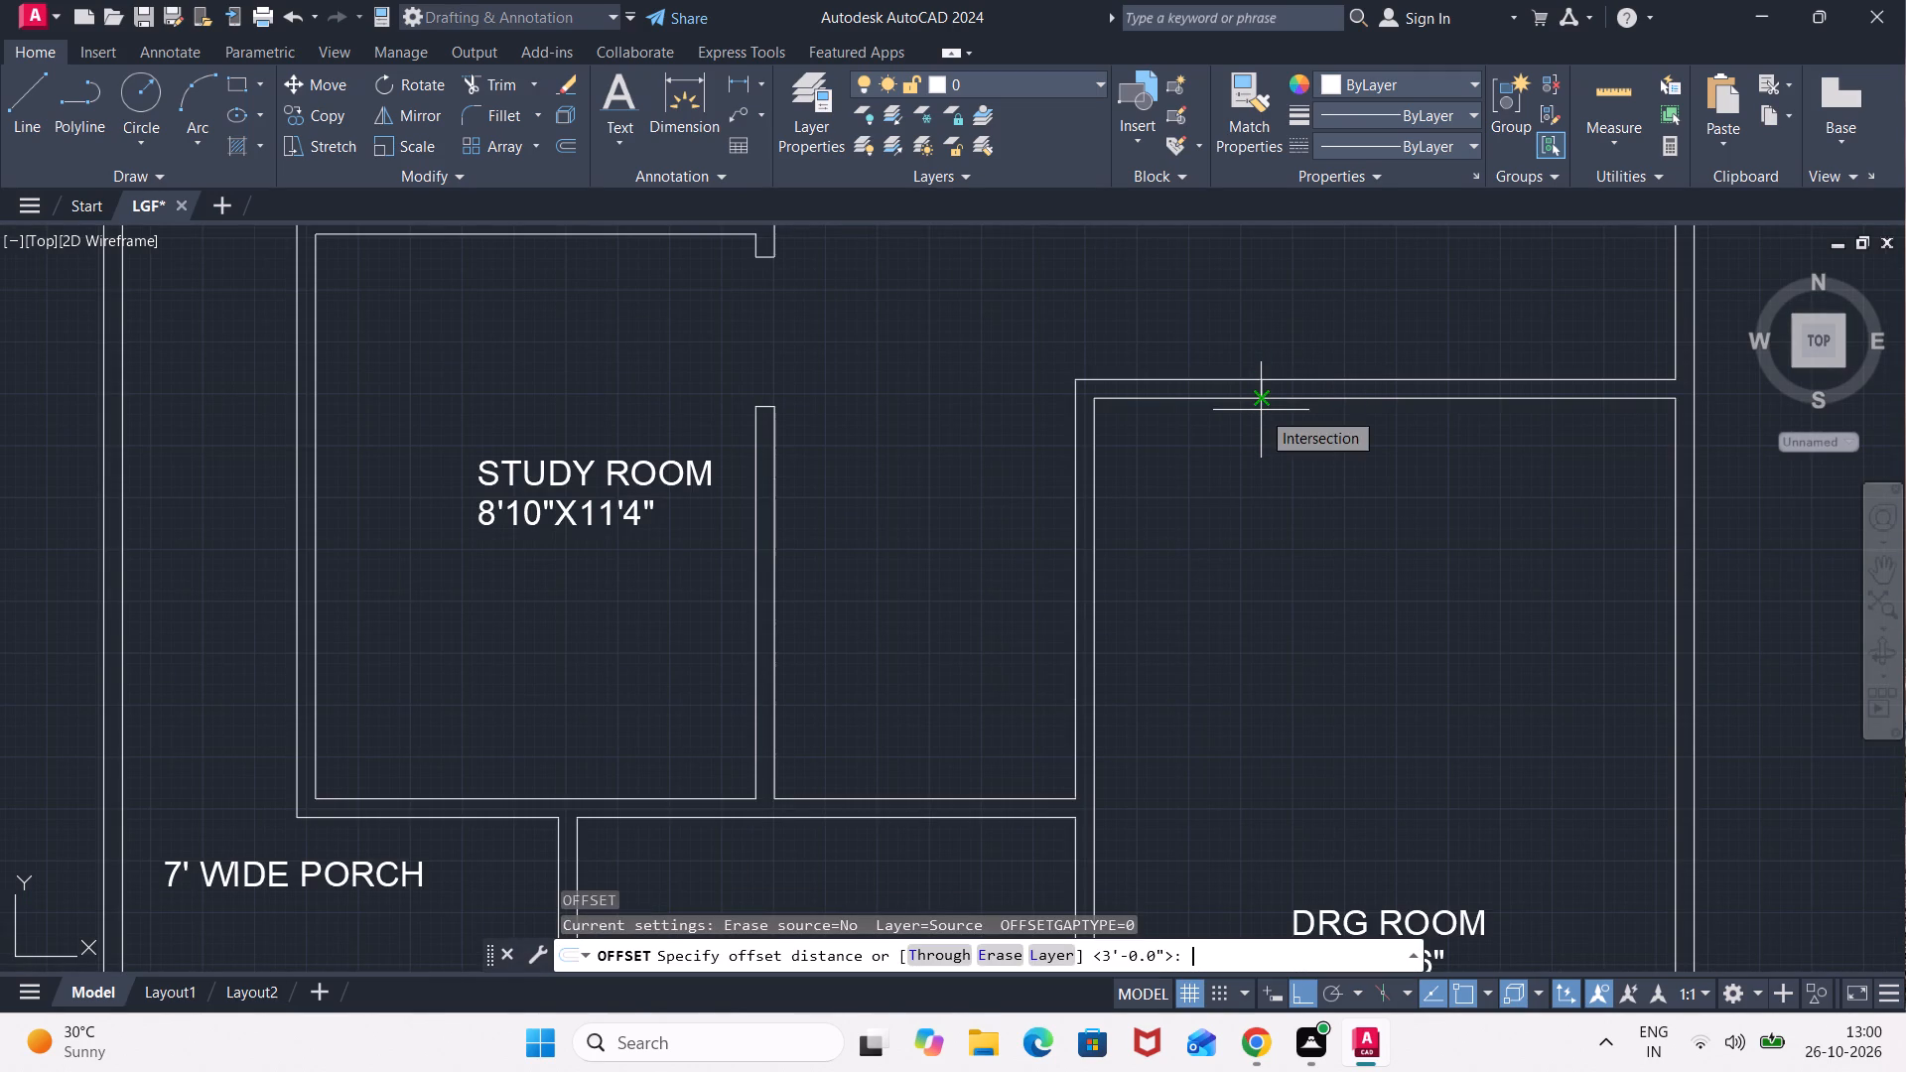
{"action": "type", "text": "5'"}
{"action": "key", "text": "Return"}
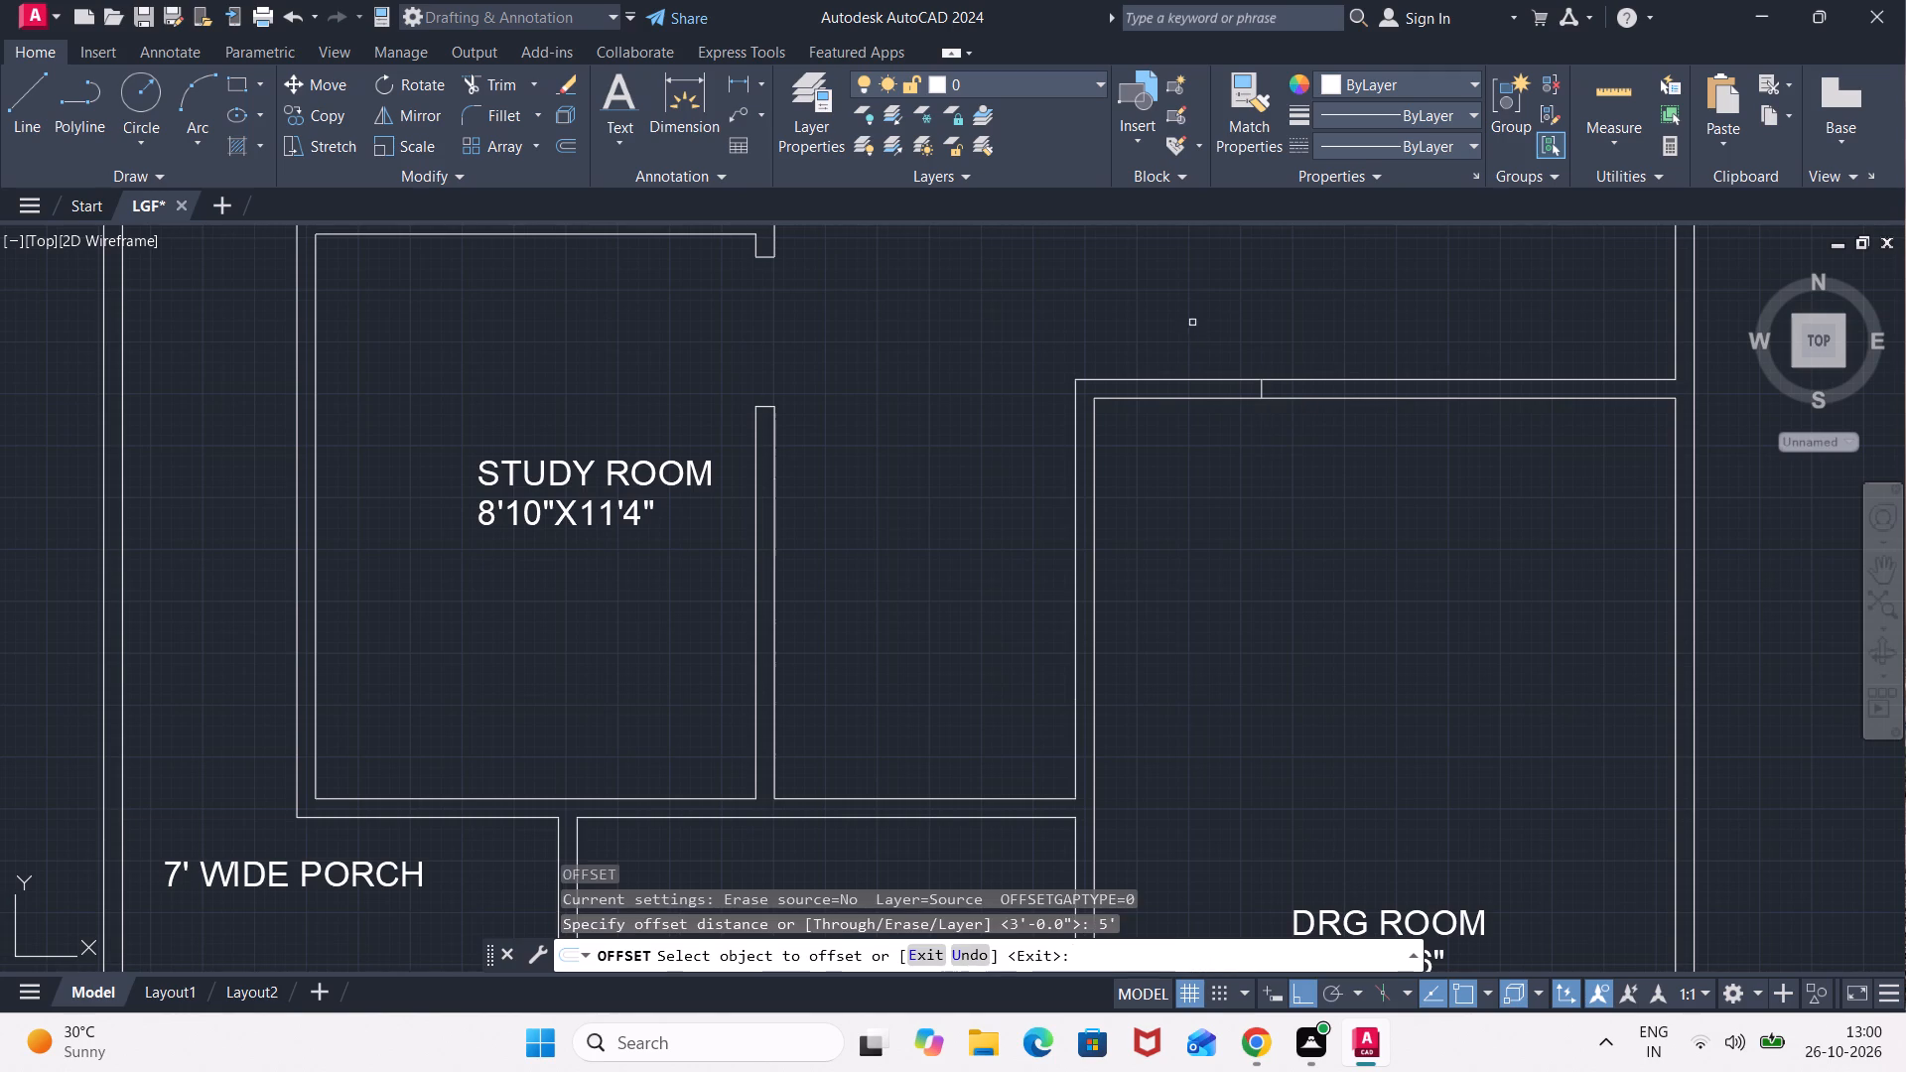
{"action": "scroll", "coordinate": [1192, 323], "scroll_direction": "up", "scroll_amount": 2}
{"action": "left_click", "coordinate": [1360, 485]}
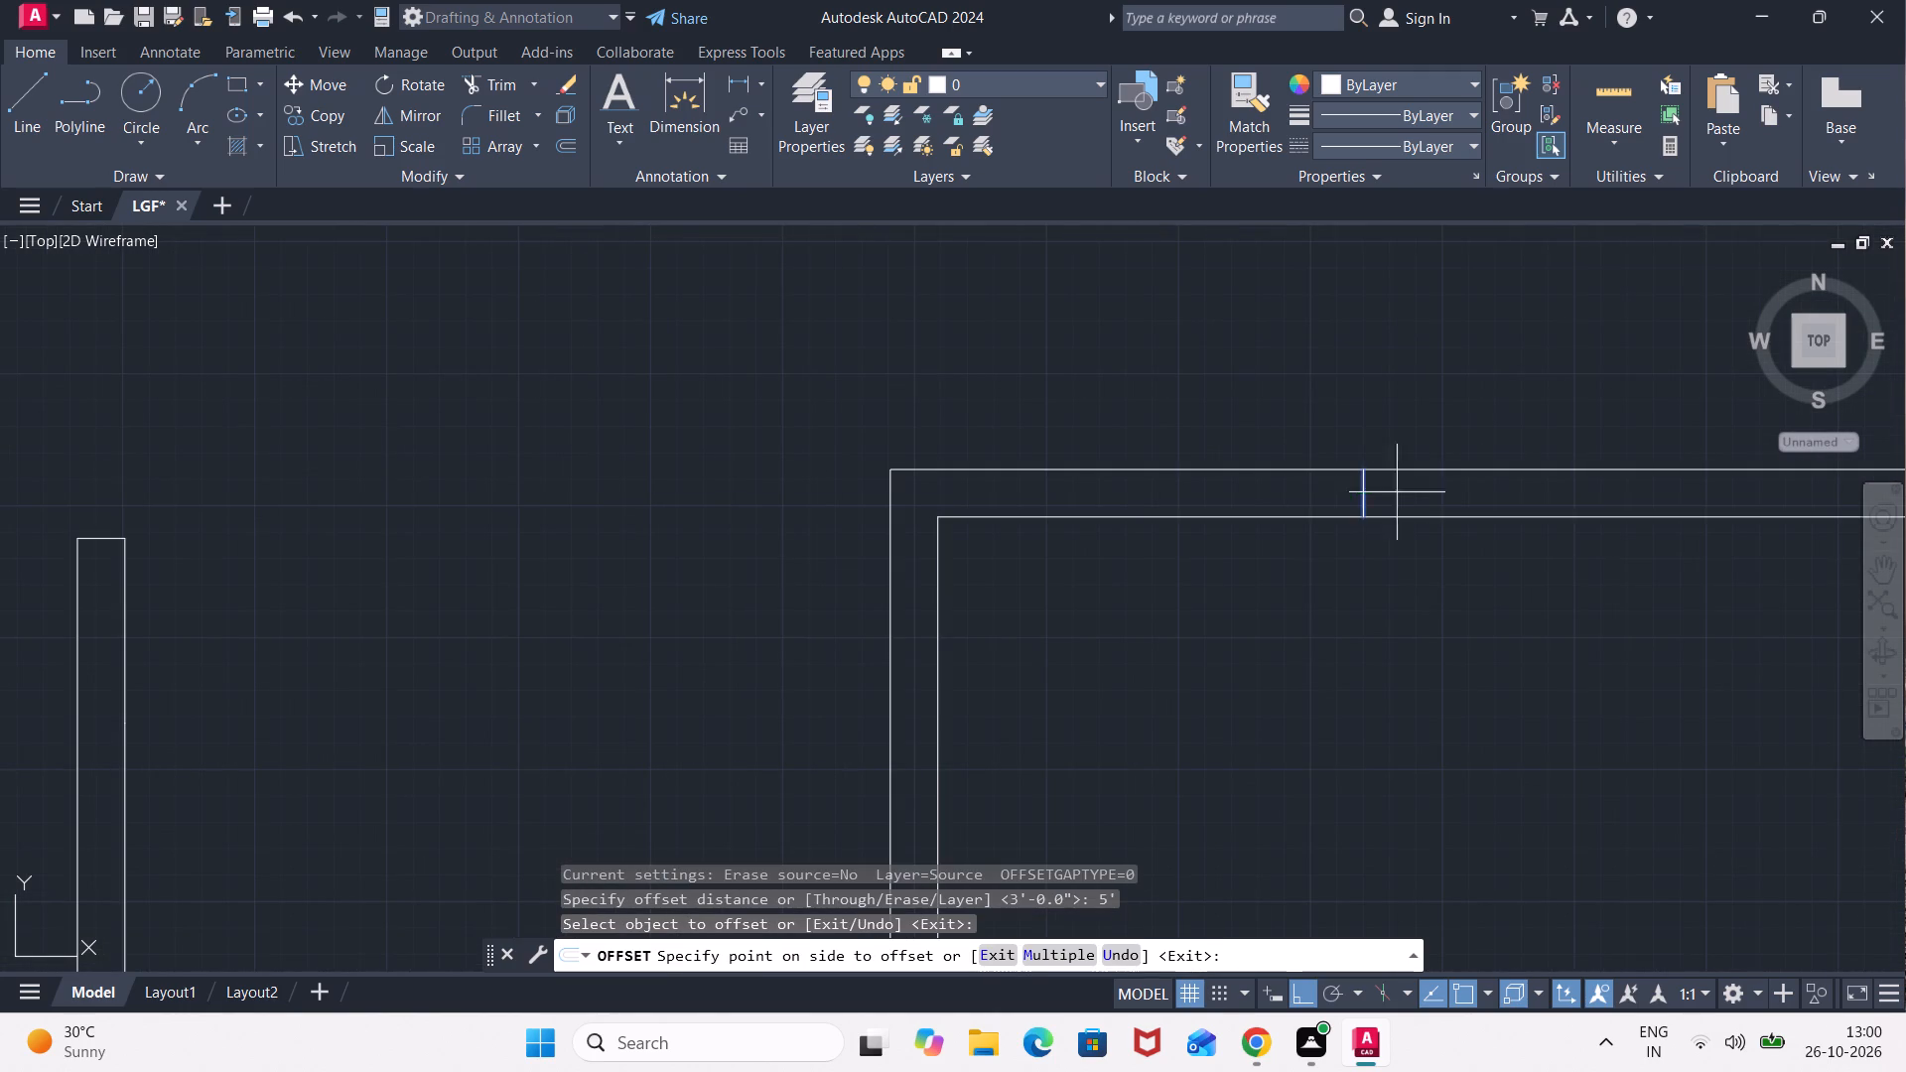
{"action": "scroll", "coordinate": [1567, 475], "scroll_direction": "down", "scroll_amount": 2}
{"action": "middle_click_drag", "start_coordinate": [1530, 476], "coordinate": [1292, 481]}
{"action": "left_click", "coordinate": [1426, 486]}
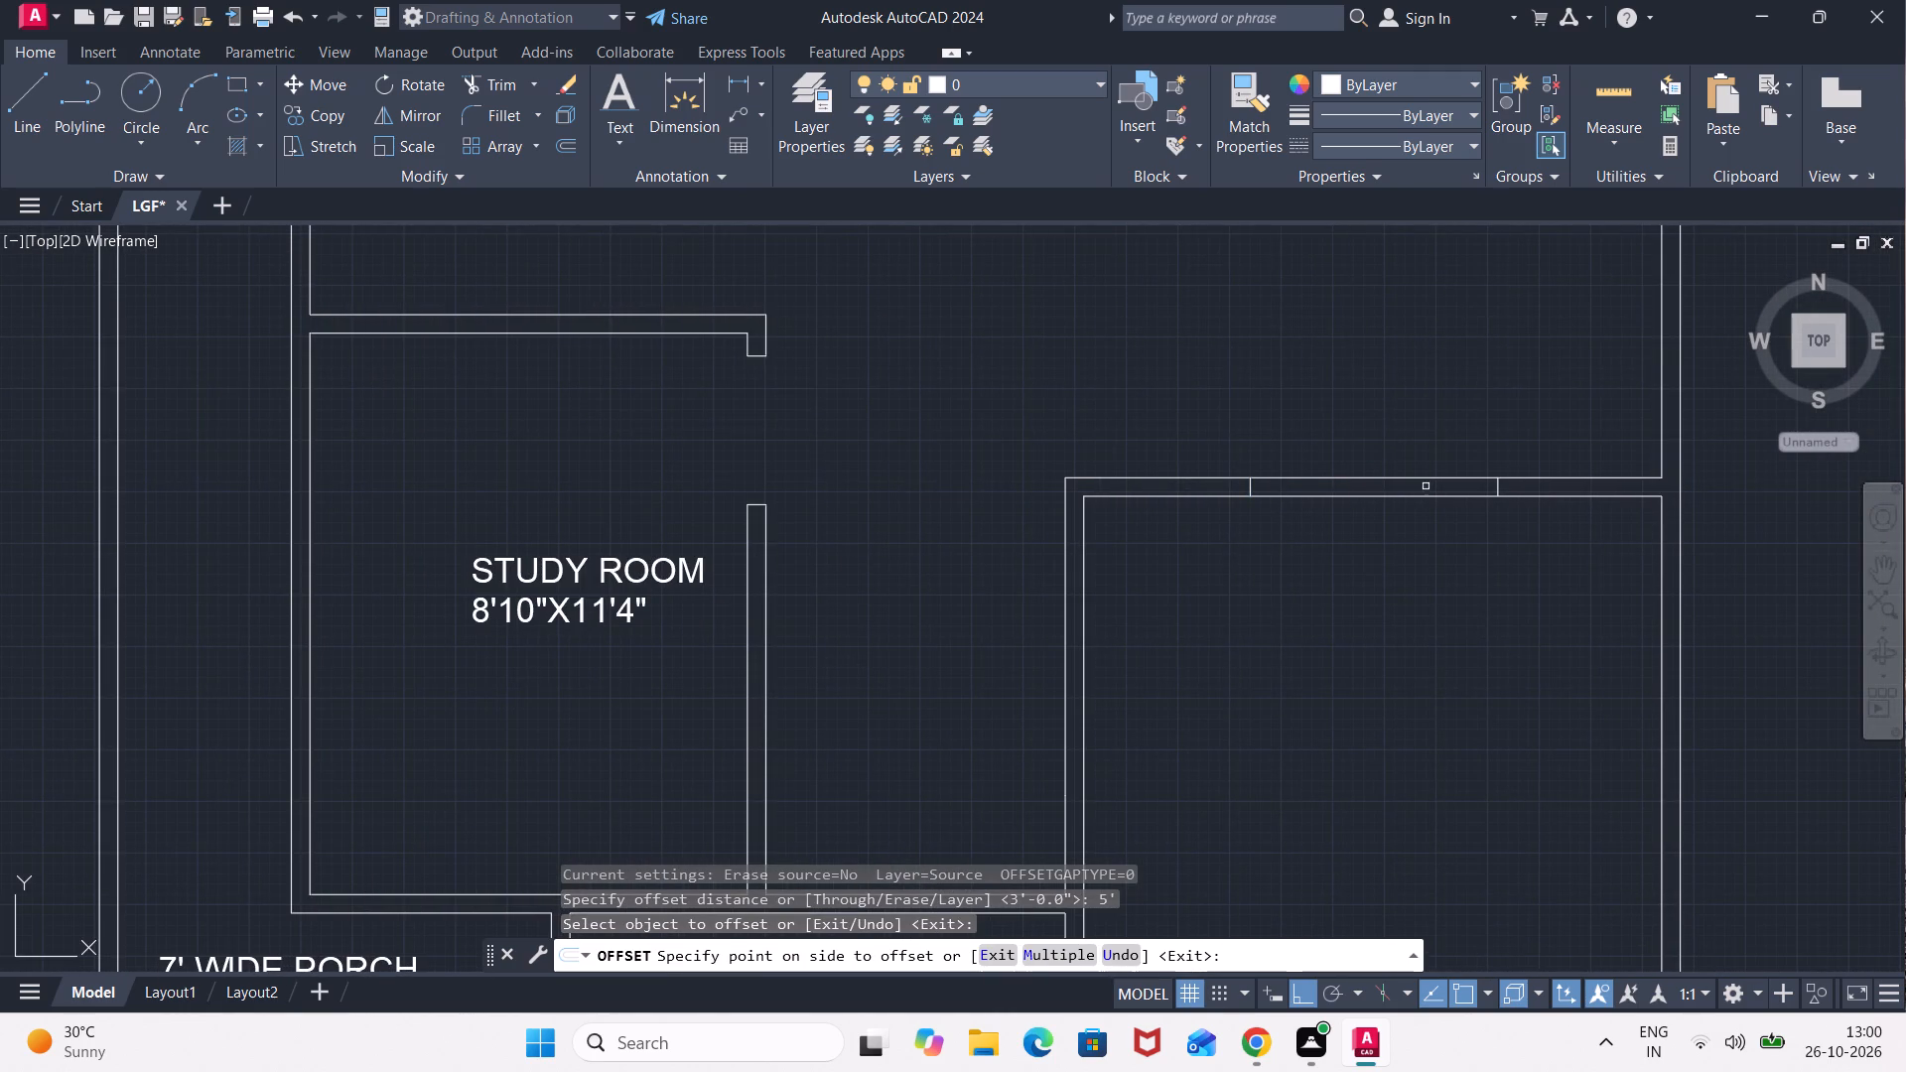
Trim the wall lines between the two jambs of the 5' opening from the lobby into the DRG ROOM.
{"action": "key", "text": "Escape"}
{"action": "type", "text": "TR"}
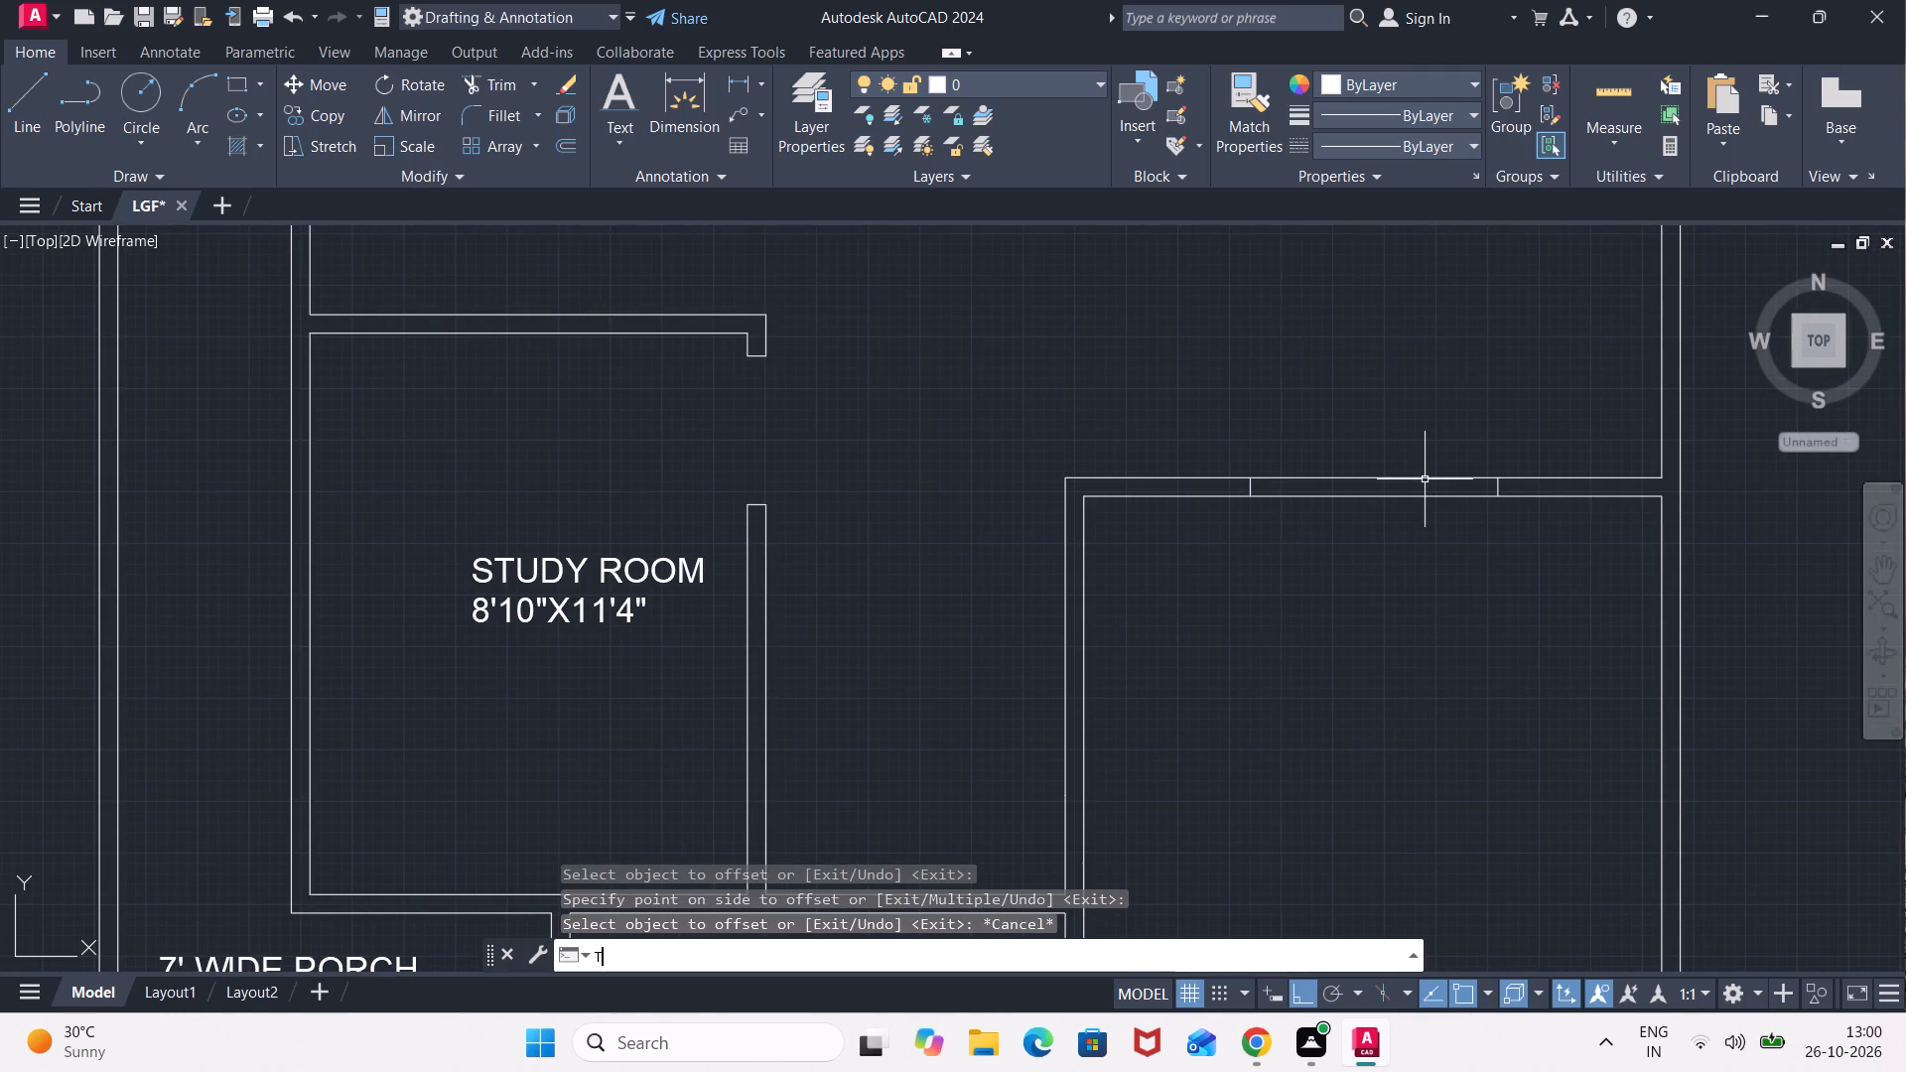
{"action": "key", "text": "Return"}
{"action": "left_click", "coordinate": [1424, 509]}
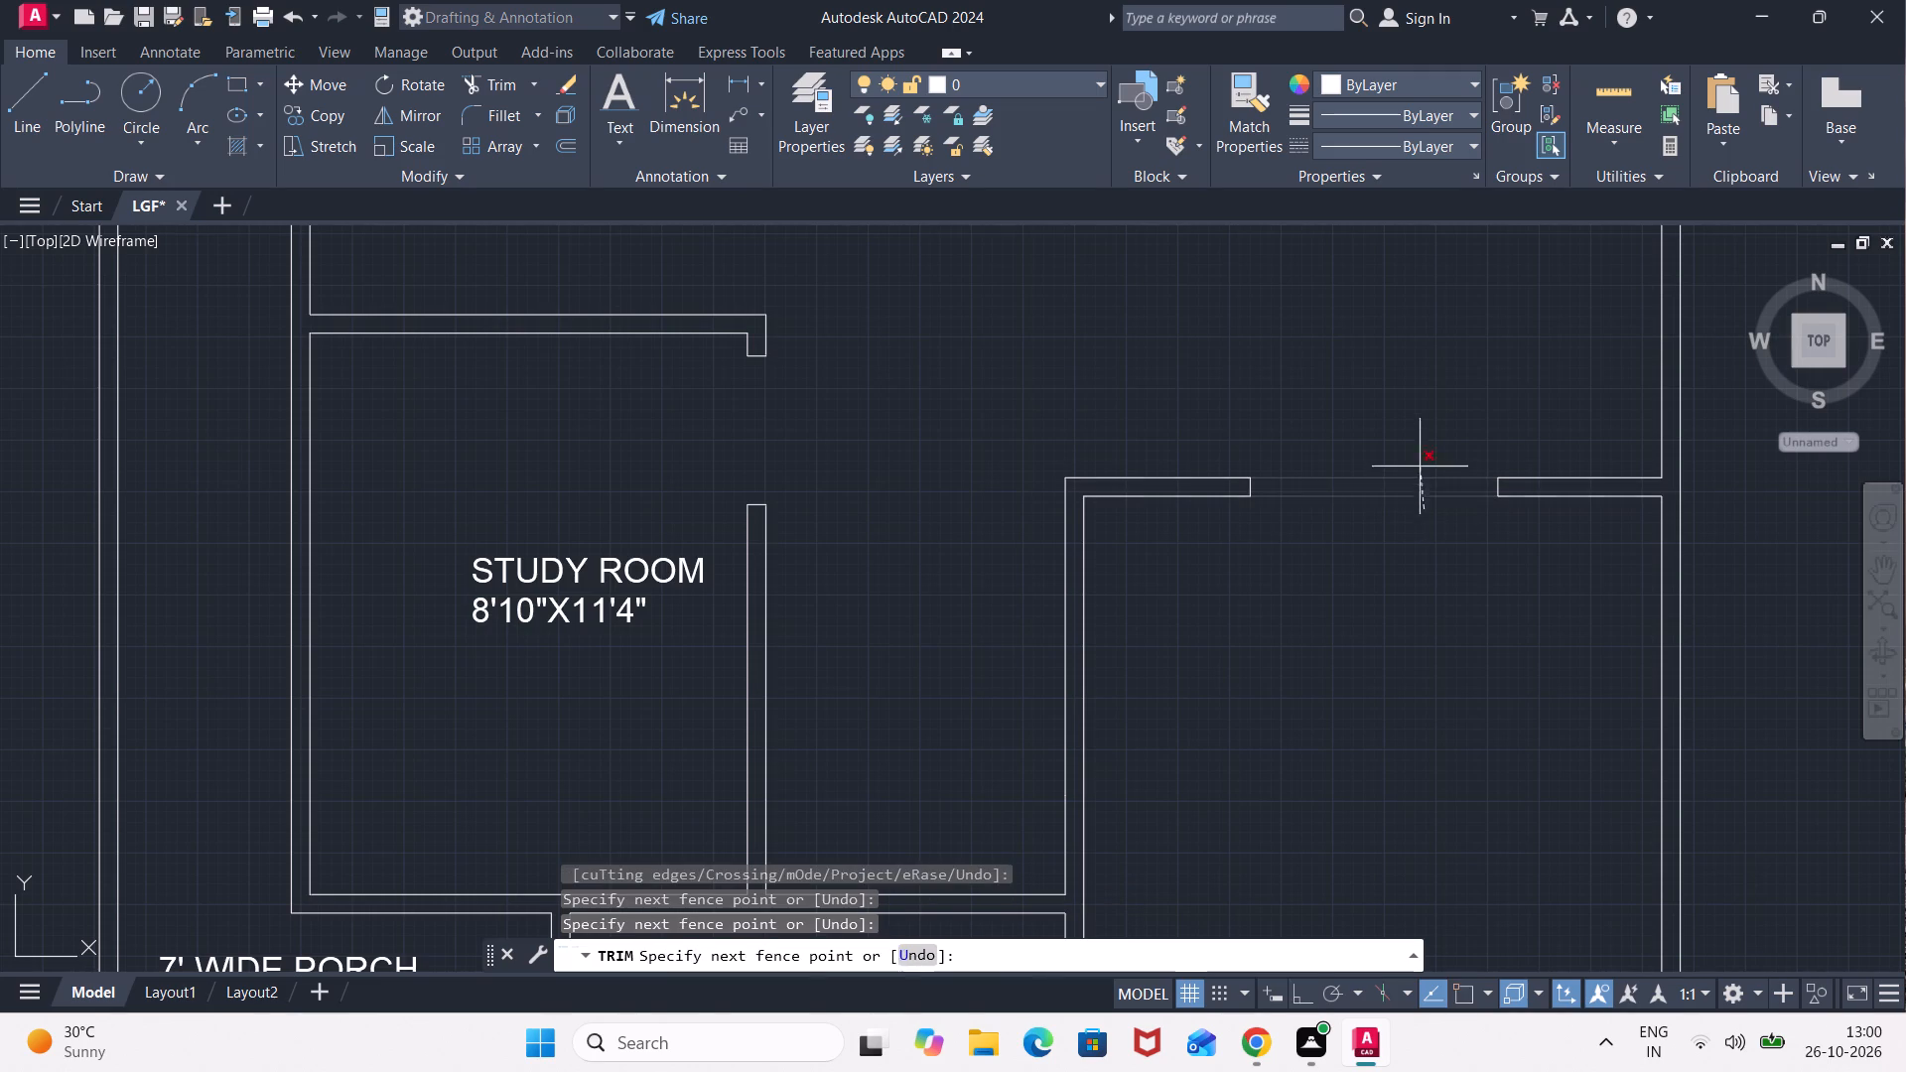
{"action": "left_click", "coordinate": [1417, 458]}
{"action": "scroll", "coordinate": [1292, 685], "scroll_direction": "down", "scroll_amount": 1}
{"action": "middle_click_drag", "start_coordinate": [1279, 708], "coordinate": [1318, 501]}
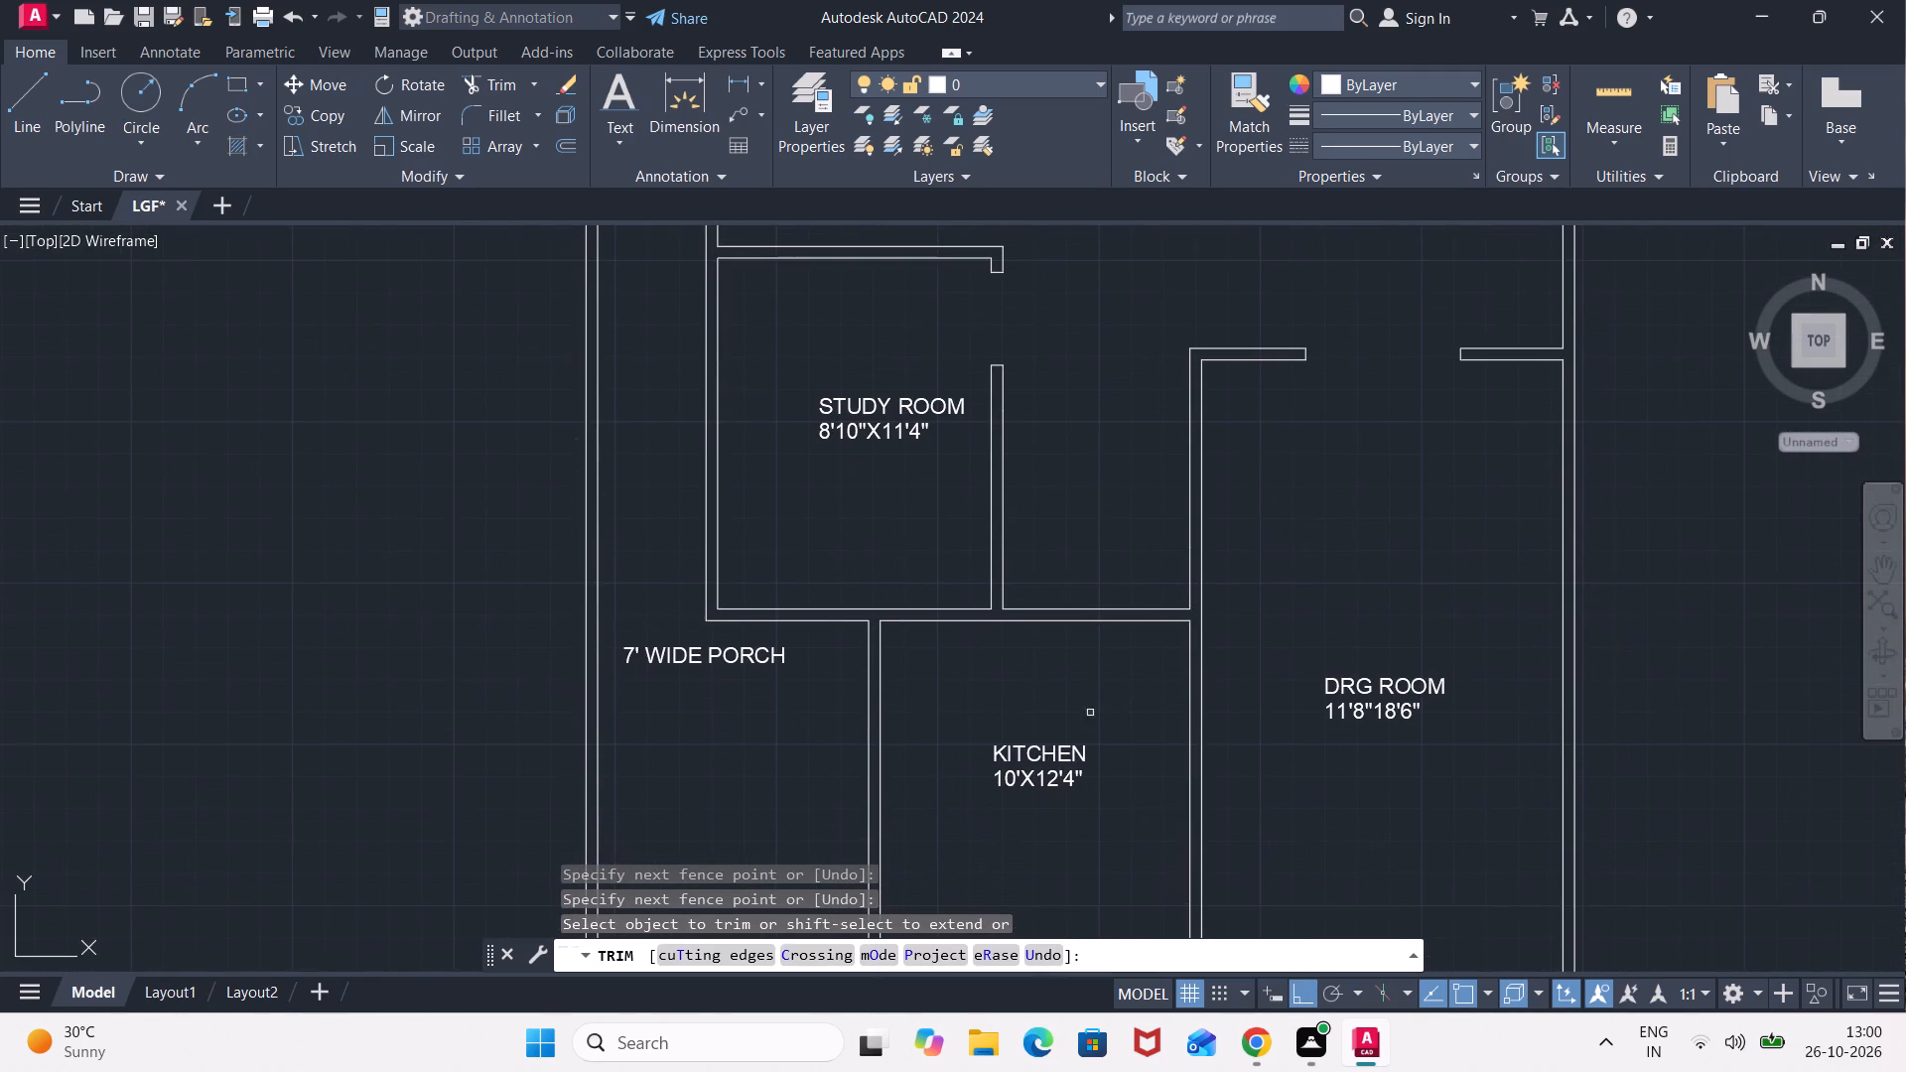
{"action": "key", "text": "Escape"}
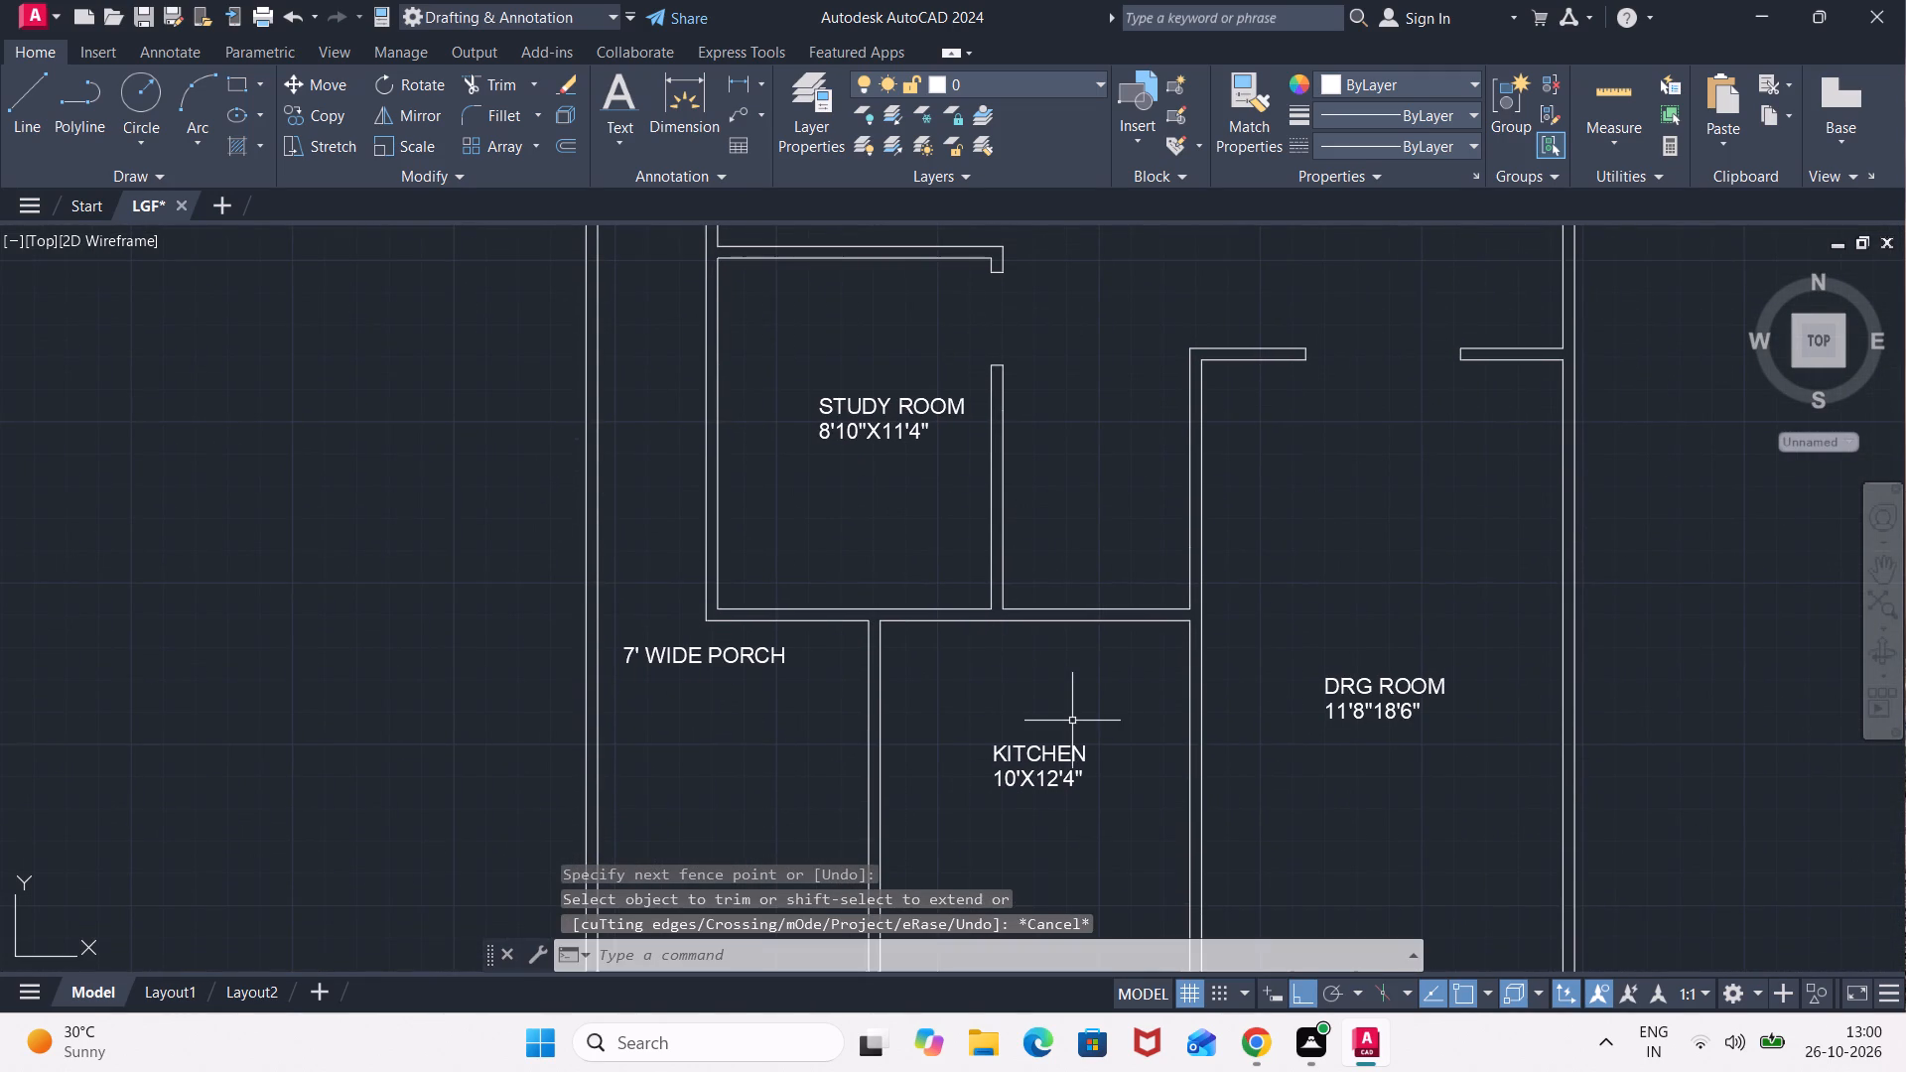
Draw a jamb line across the upper wall of the 10'X12'4" KITCHEN, just in from its corner with the DRG ROOM wall.
{"action": "key", "text": "l"}
{"action": "key", "text": "Return"}
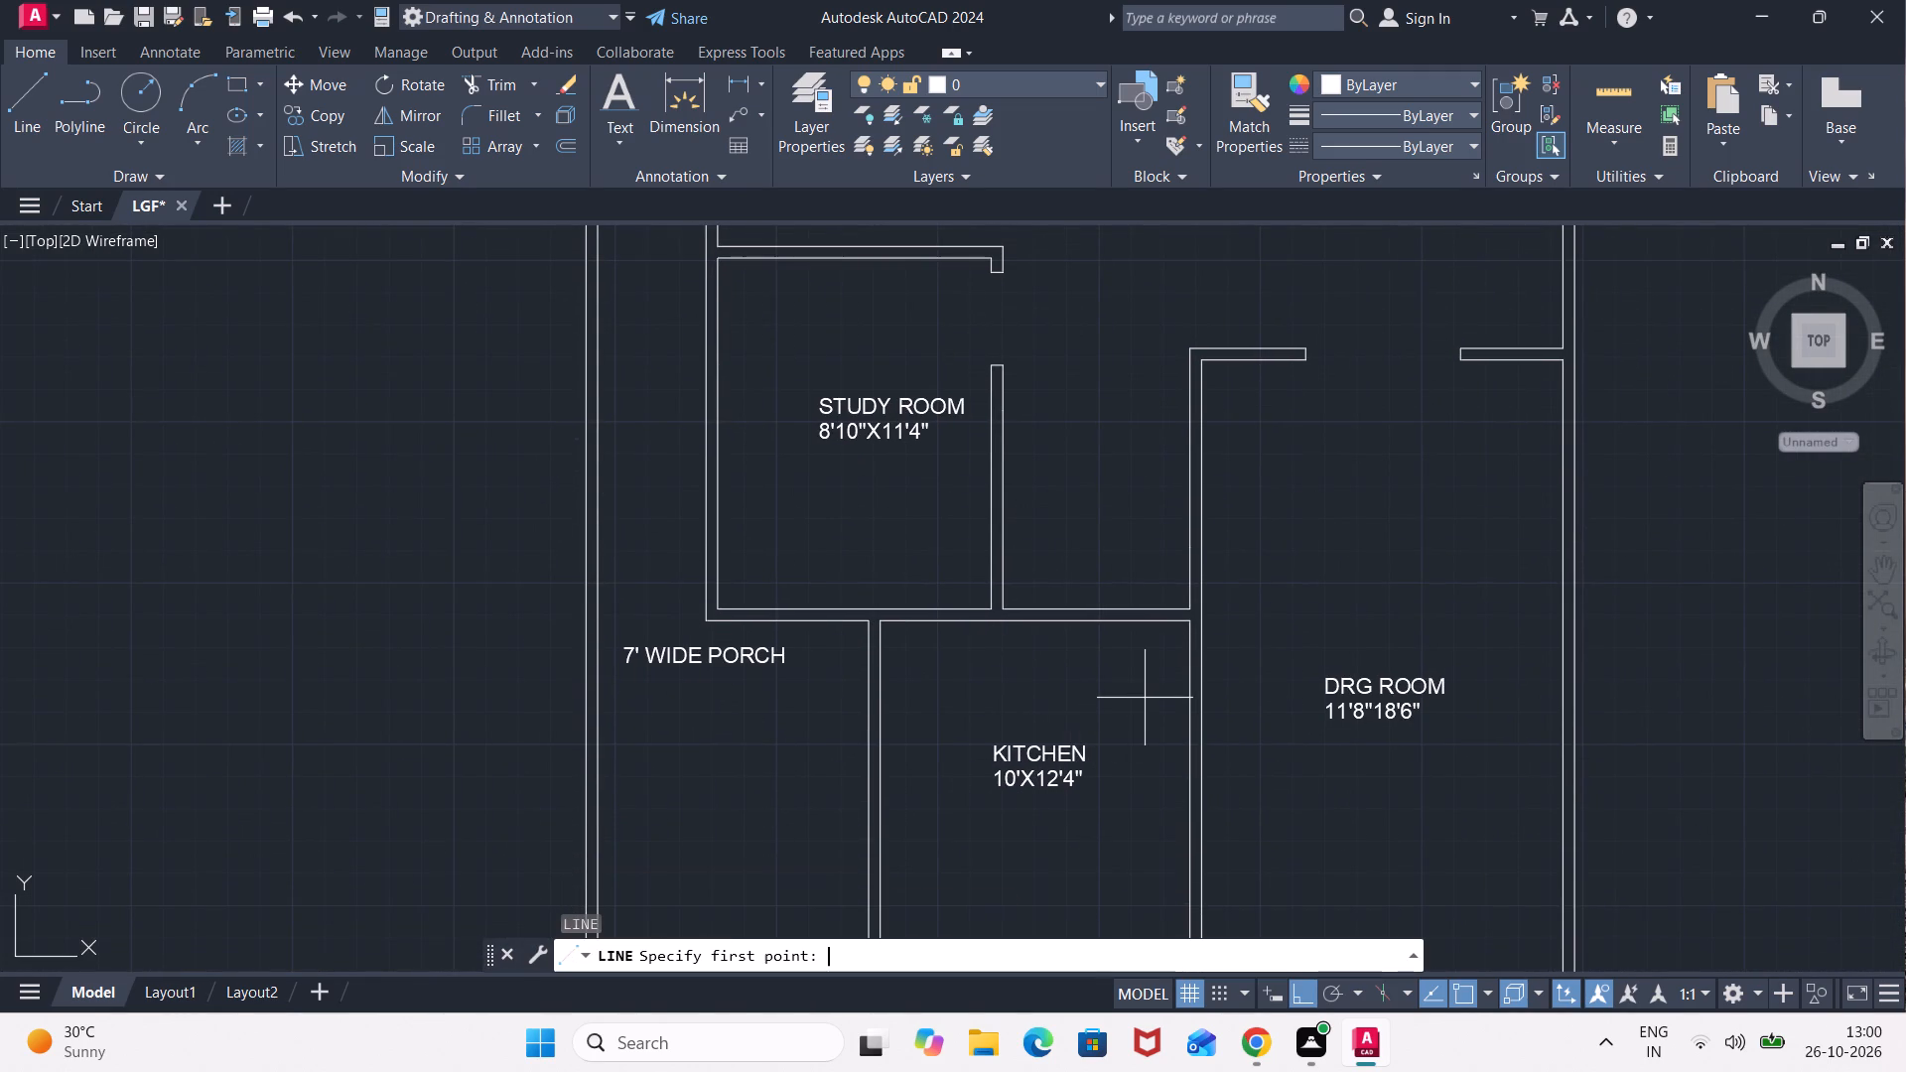
{"action": "scroll", "coordinate": [1164, 638], "scroll_direction": "up", "scroll_amount": 2}
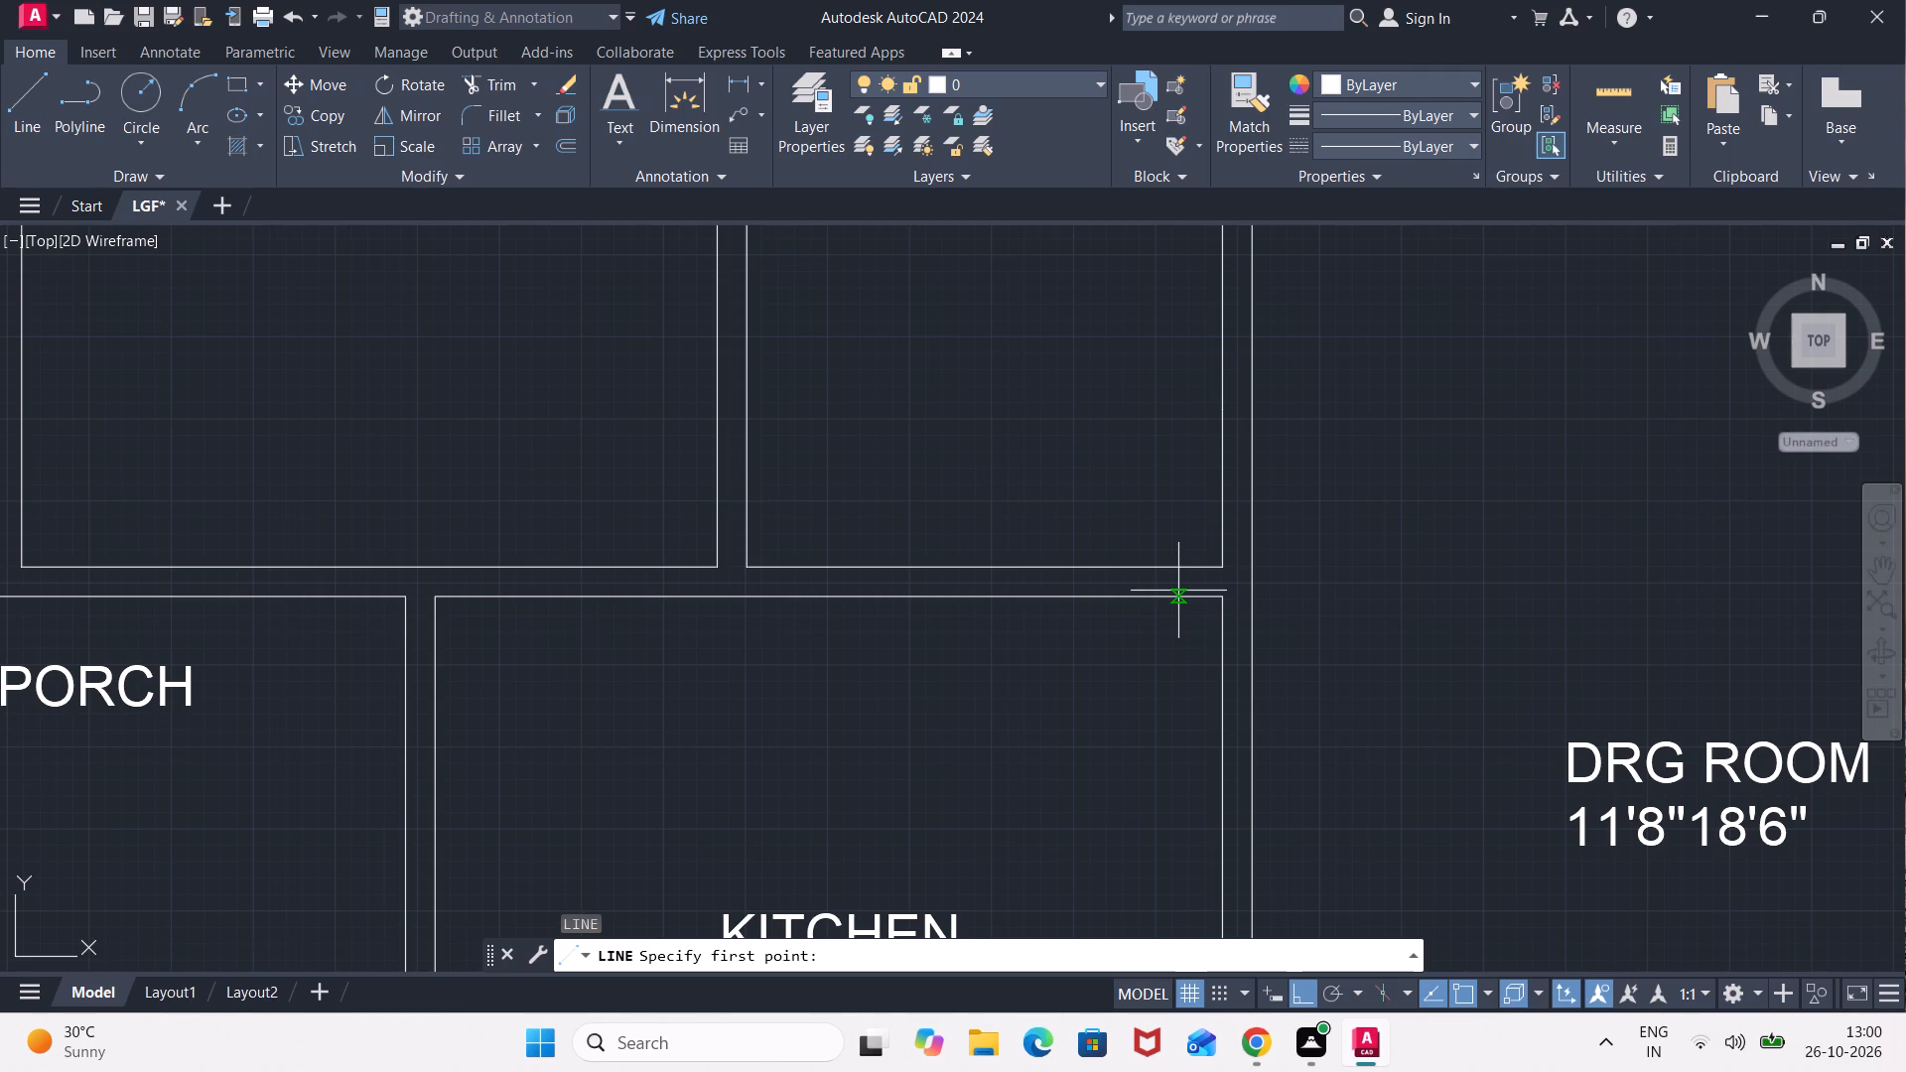
{"action": "left_click", "coordinate": [1179, 590]}
{"action": "left_click", "coordinate": [1183, 556]}
{"action": "key", "text": "Escape"}
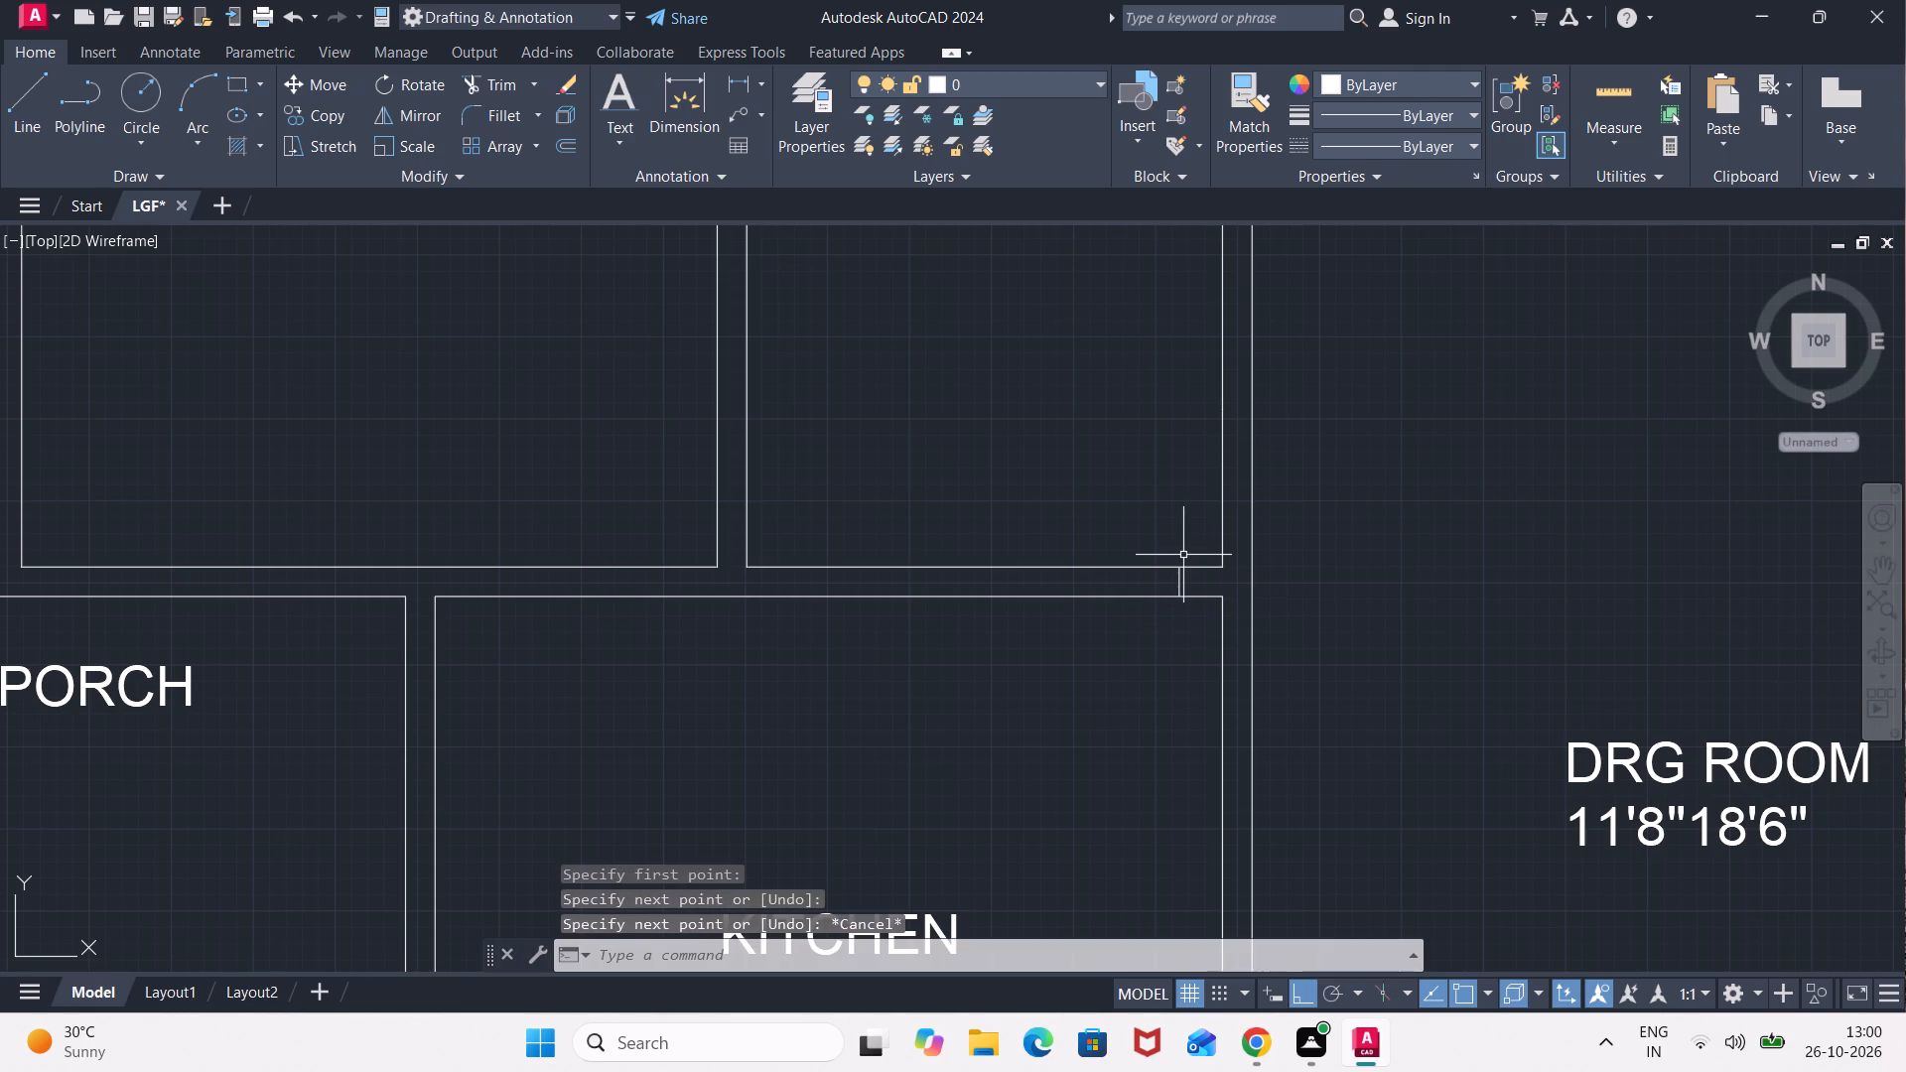
Offset the kitchen's jamb line 3' along the wall, away from the DRG ROOM.
{"action": "key", "text": "o"}
{"action": "key", "text": "Return"}
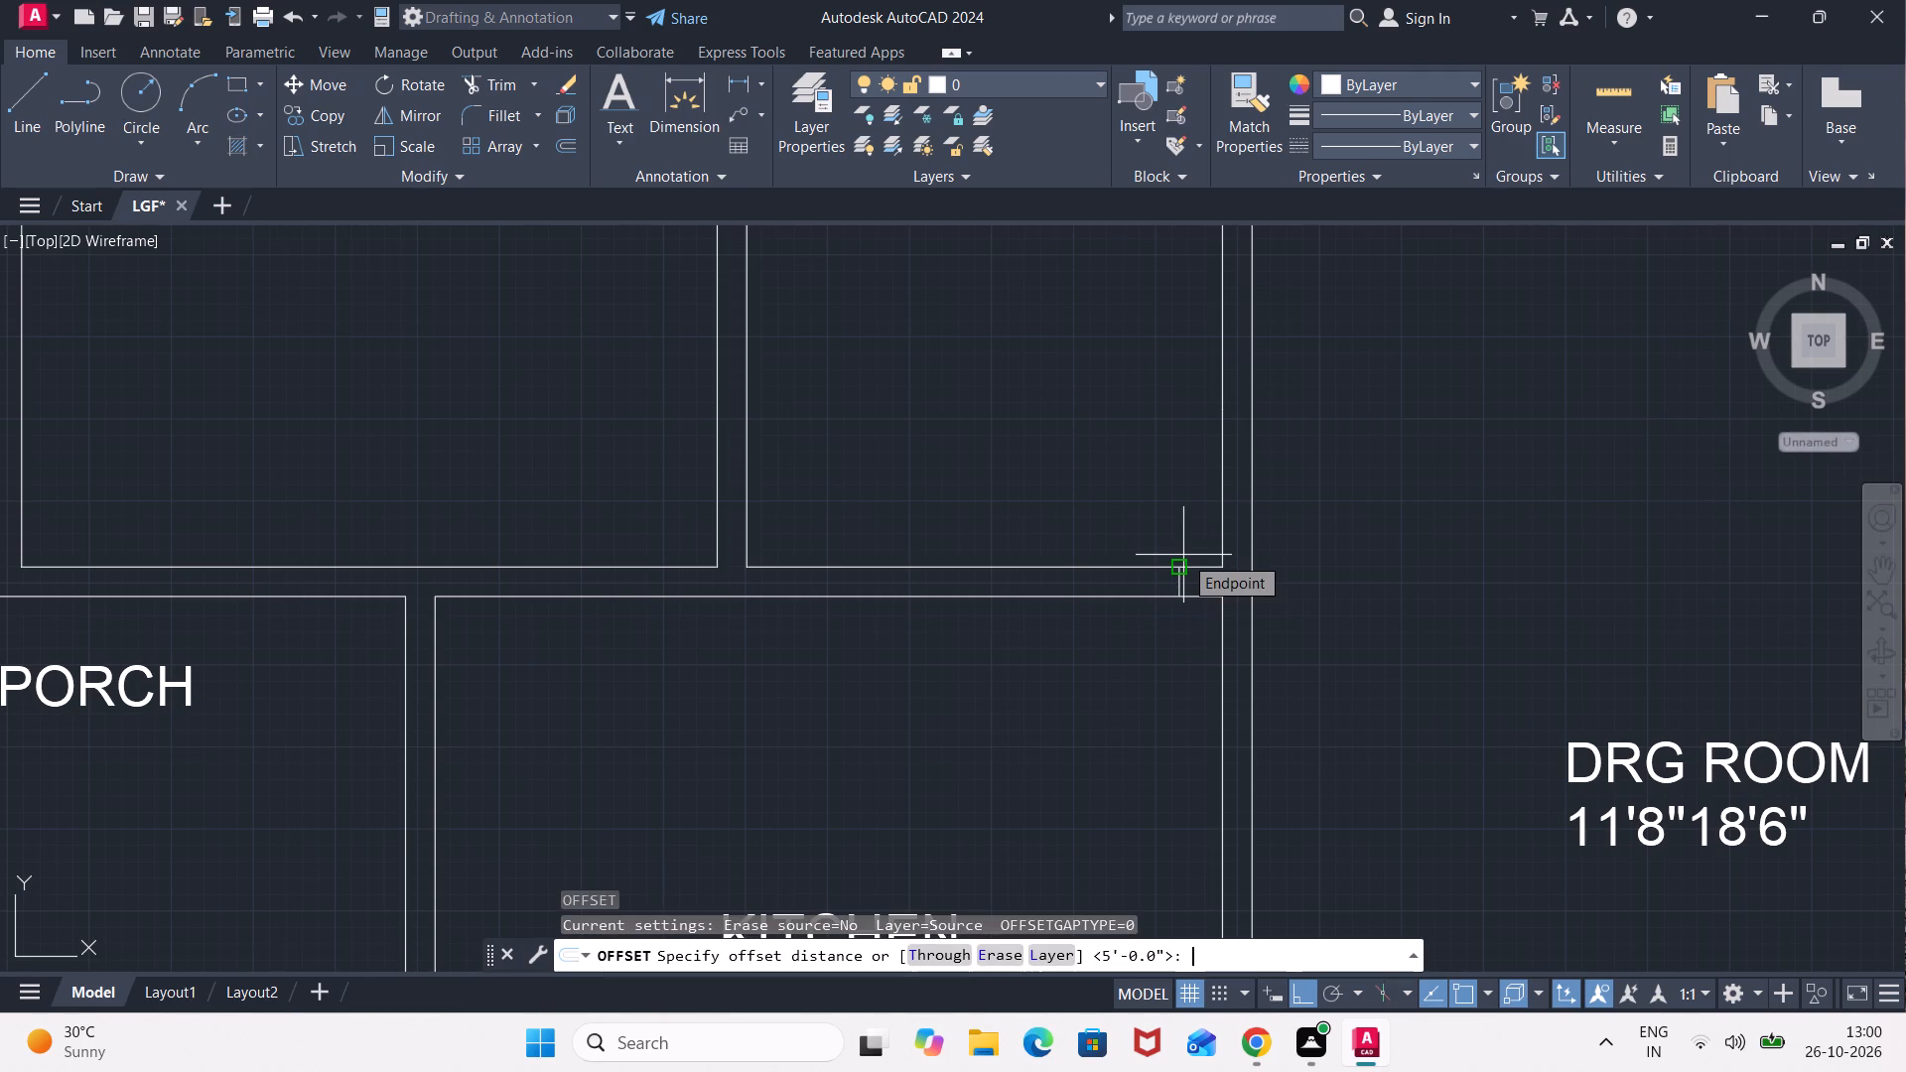
{"action": "type", "text": "3'"}
{"action": "key", "text": "Return"}
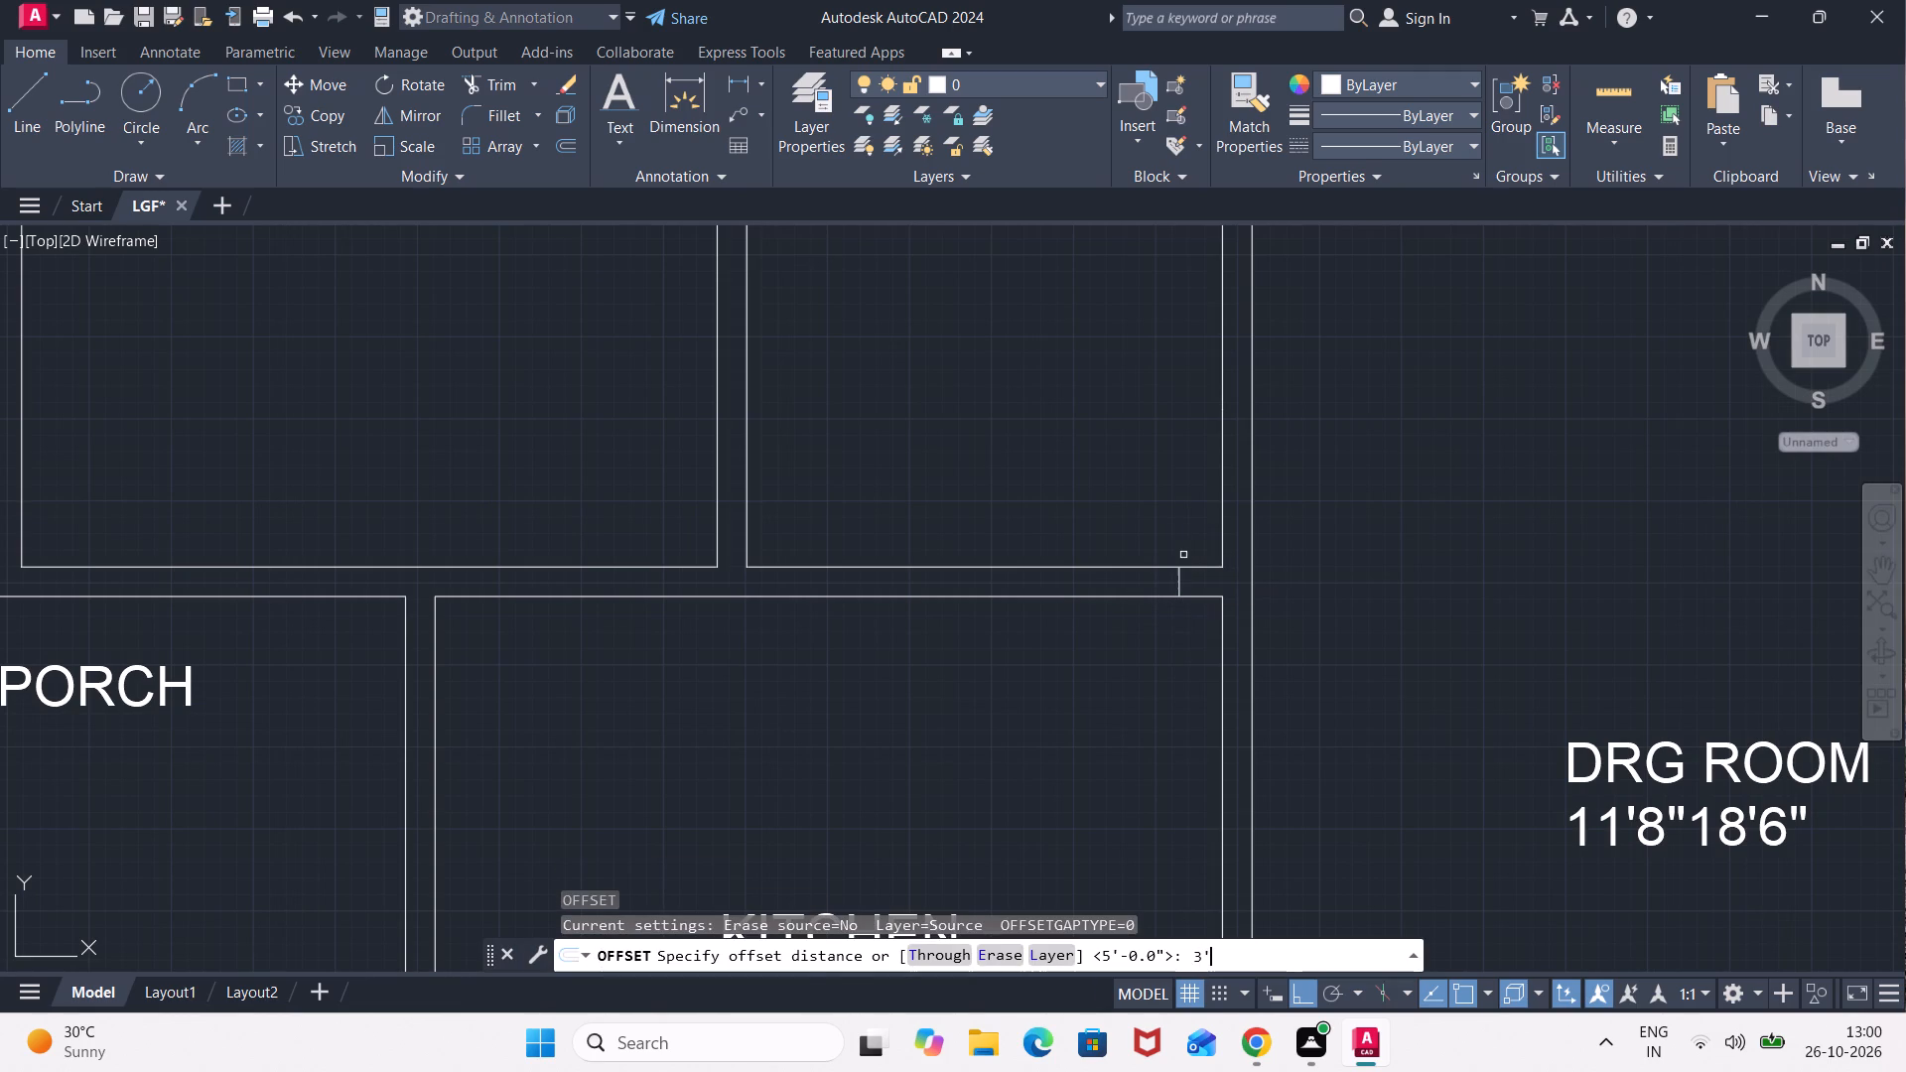
{"action": "left_click", "coordinate": [1177, 586]}
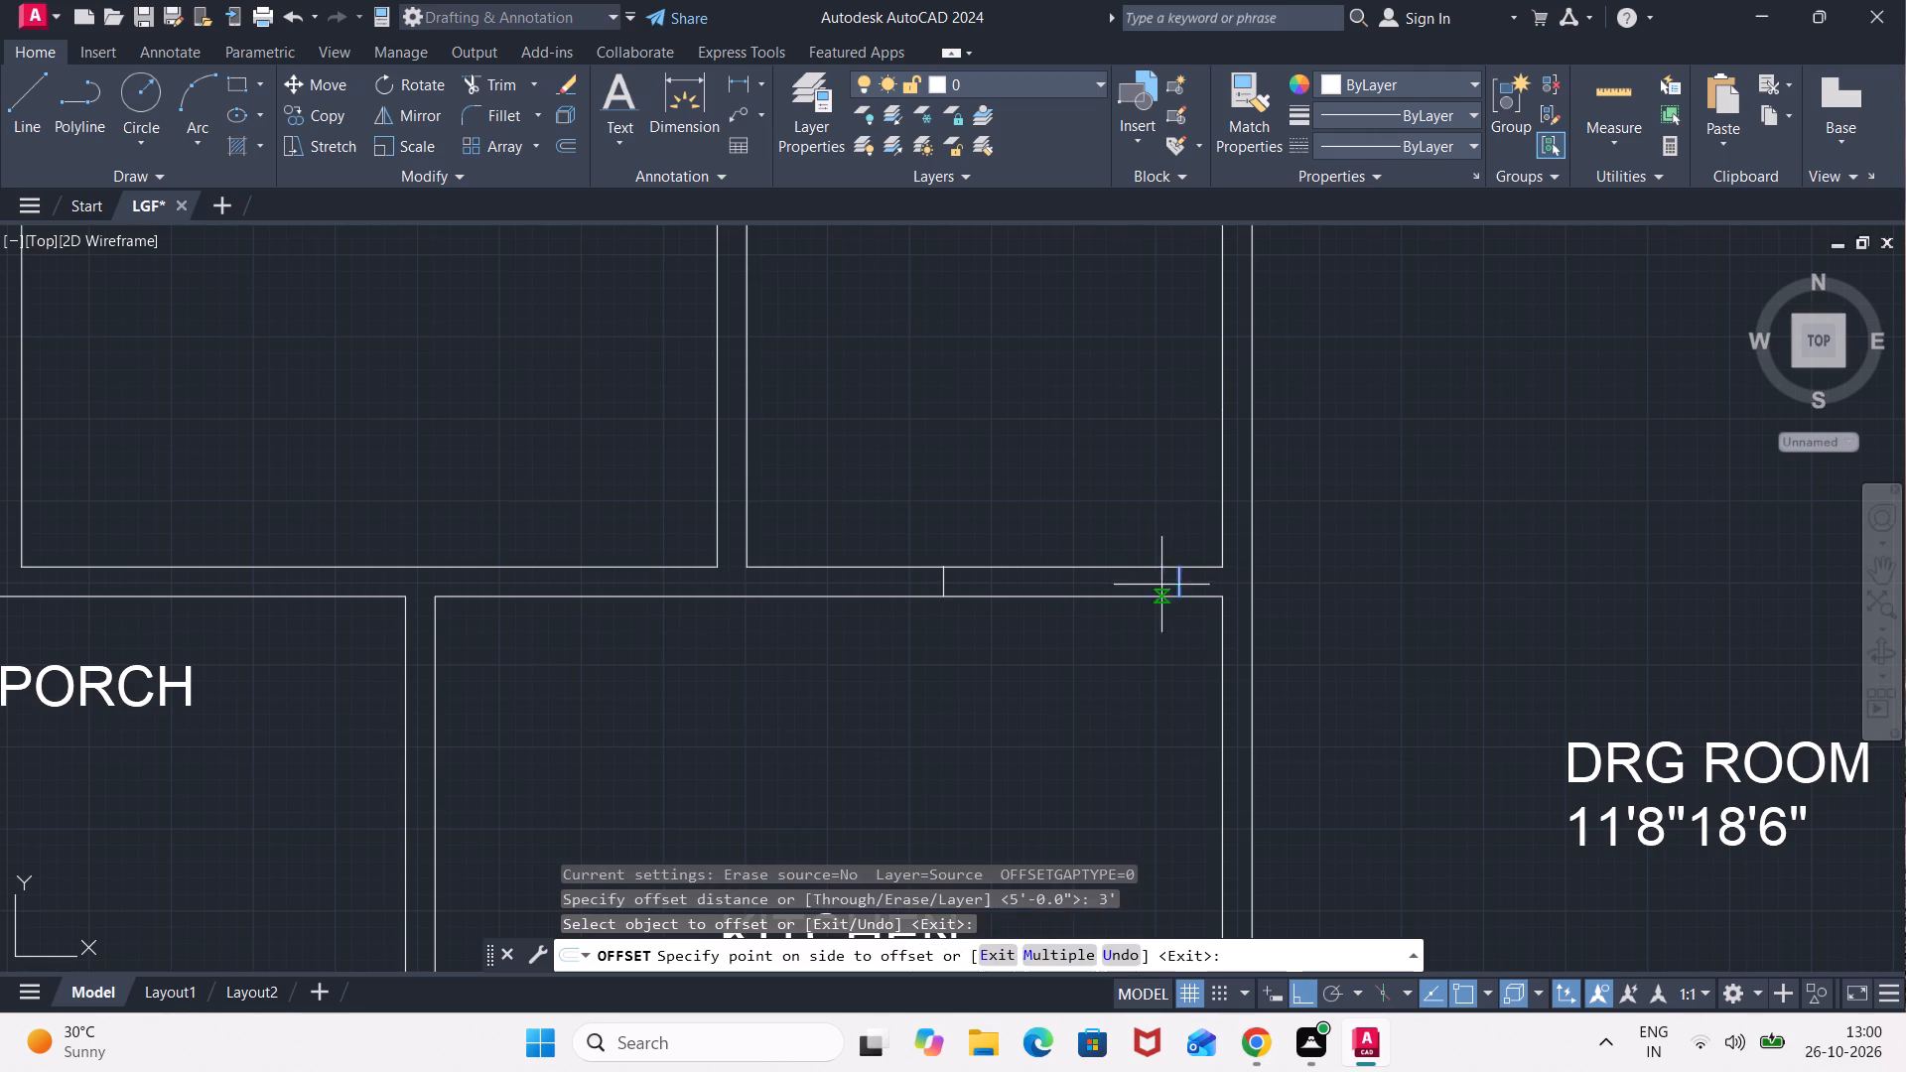
{"action": "left_click", "coordinate": [1071, 587]}
{"action": "scroll", "coordinate": [1032, 732], "scroll_direction": "down", "scroll_amount": 2}
{"action": "middle_click_drag", "start_coordinate": [1033, 733], "coordinate": [1064, 435]}
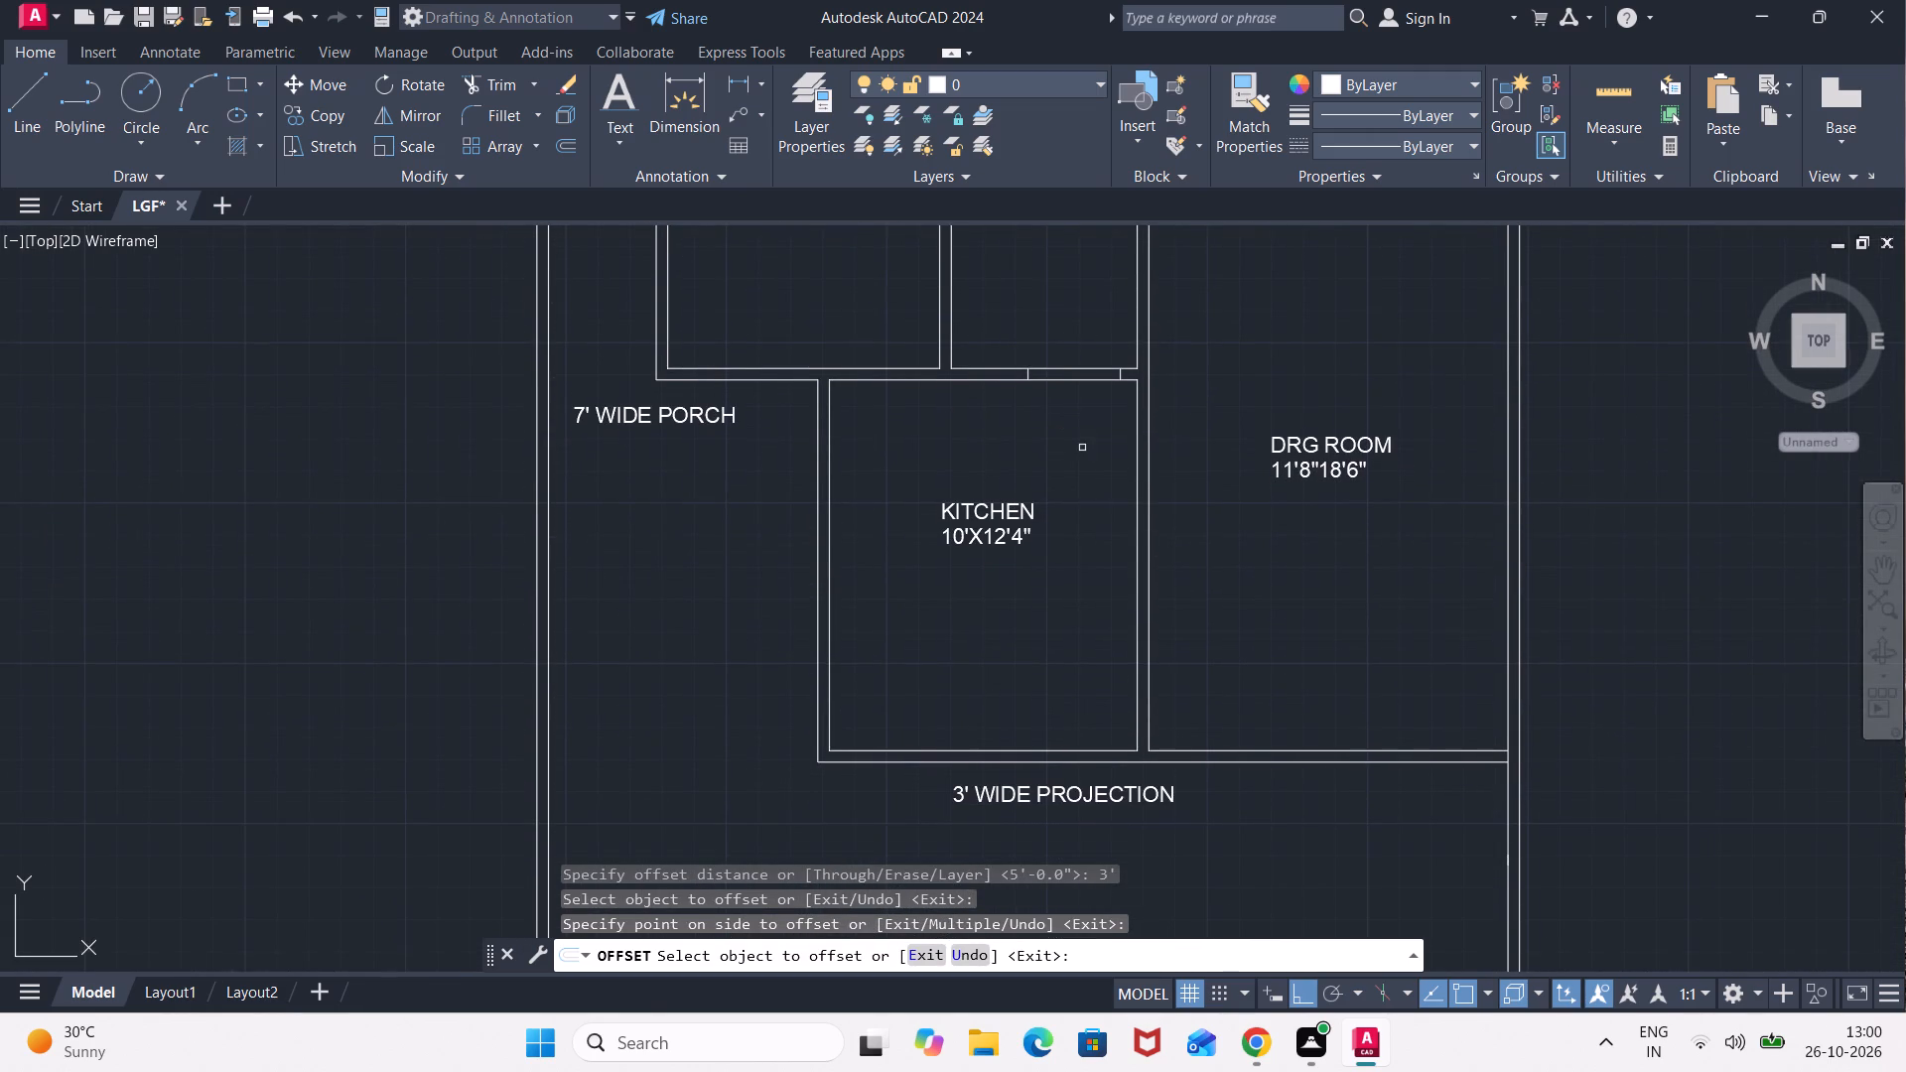
{"action": "key", "text": "Escape"}
Trim the wall lines out of the 3' door opening in the upper wall of the 10'X12'4" KITCHEN.
{"action": "type", "text": "TR"}
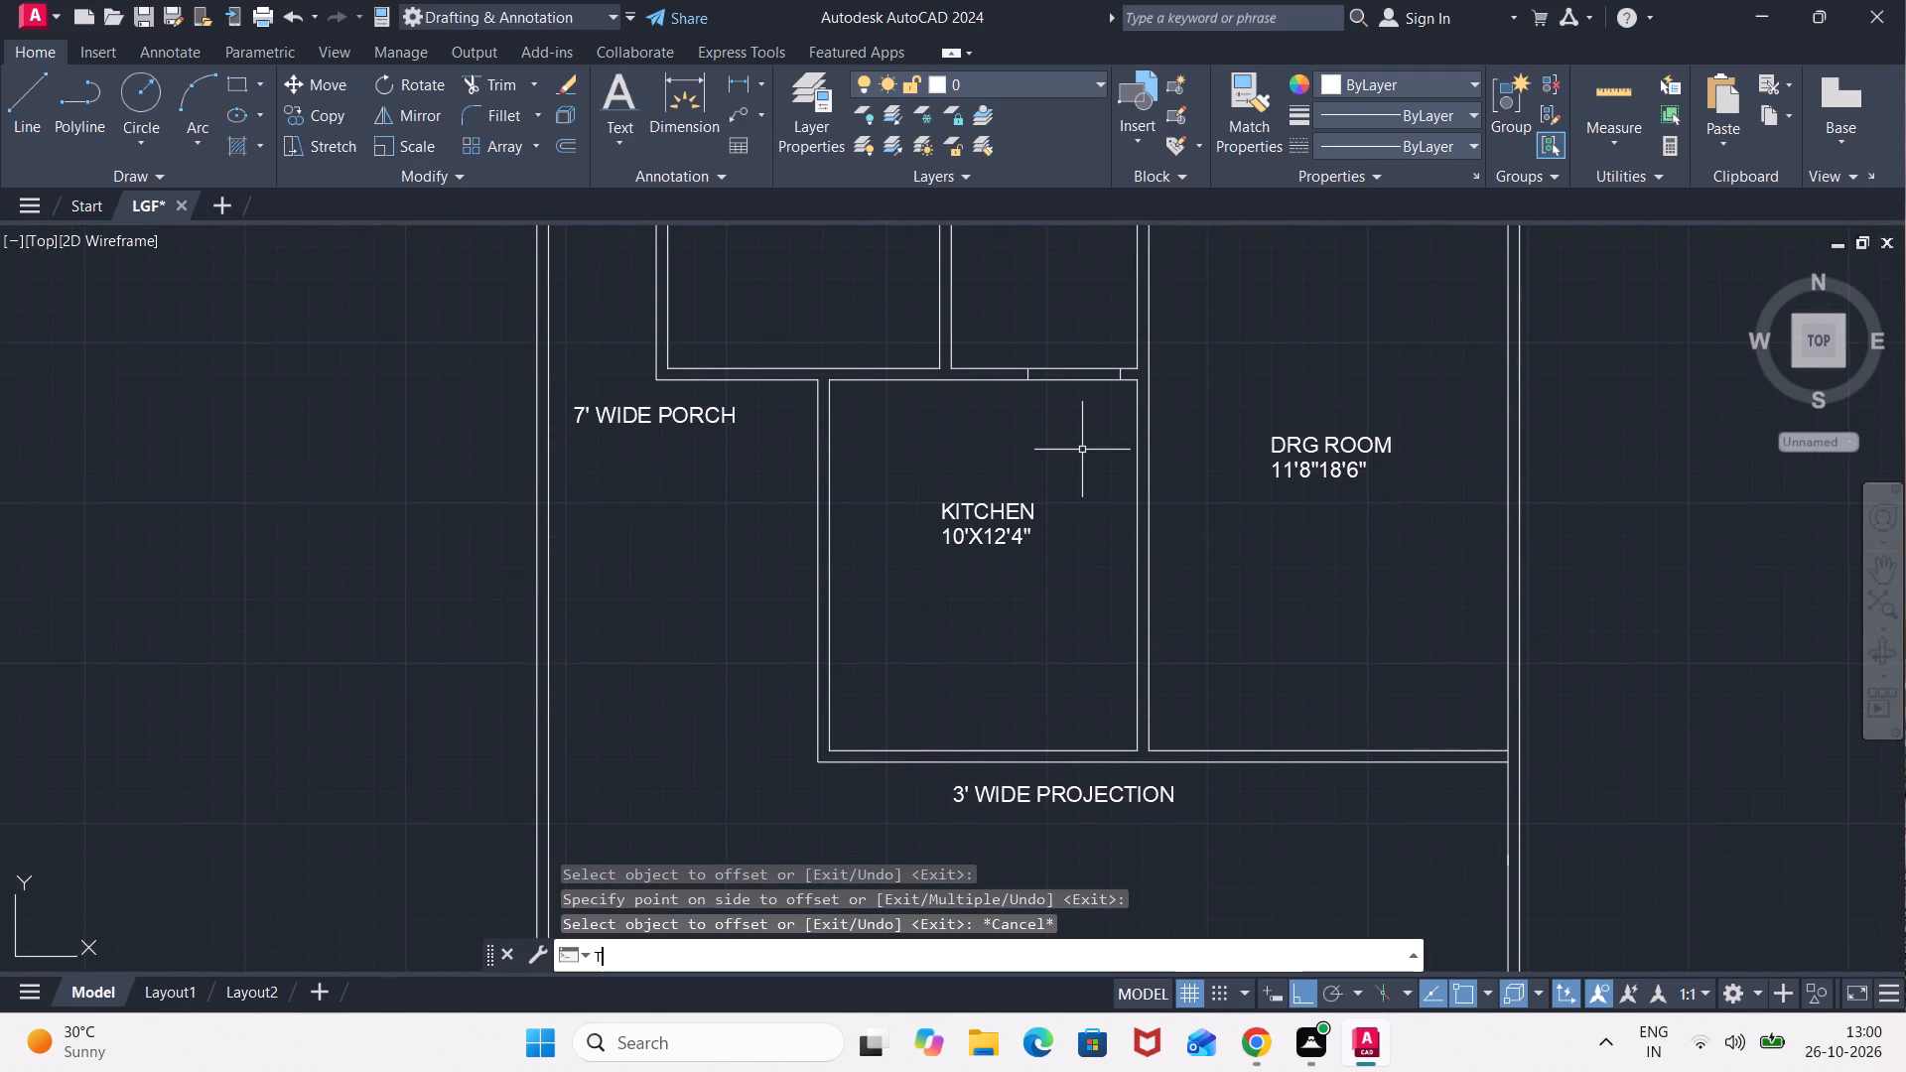
{"action": "key", "text": "Return"}
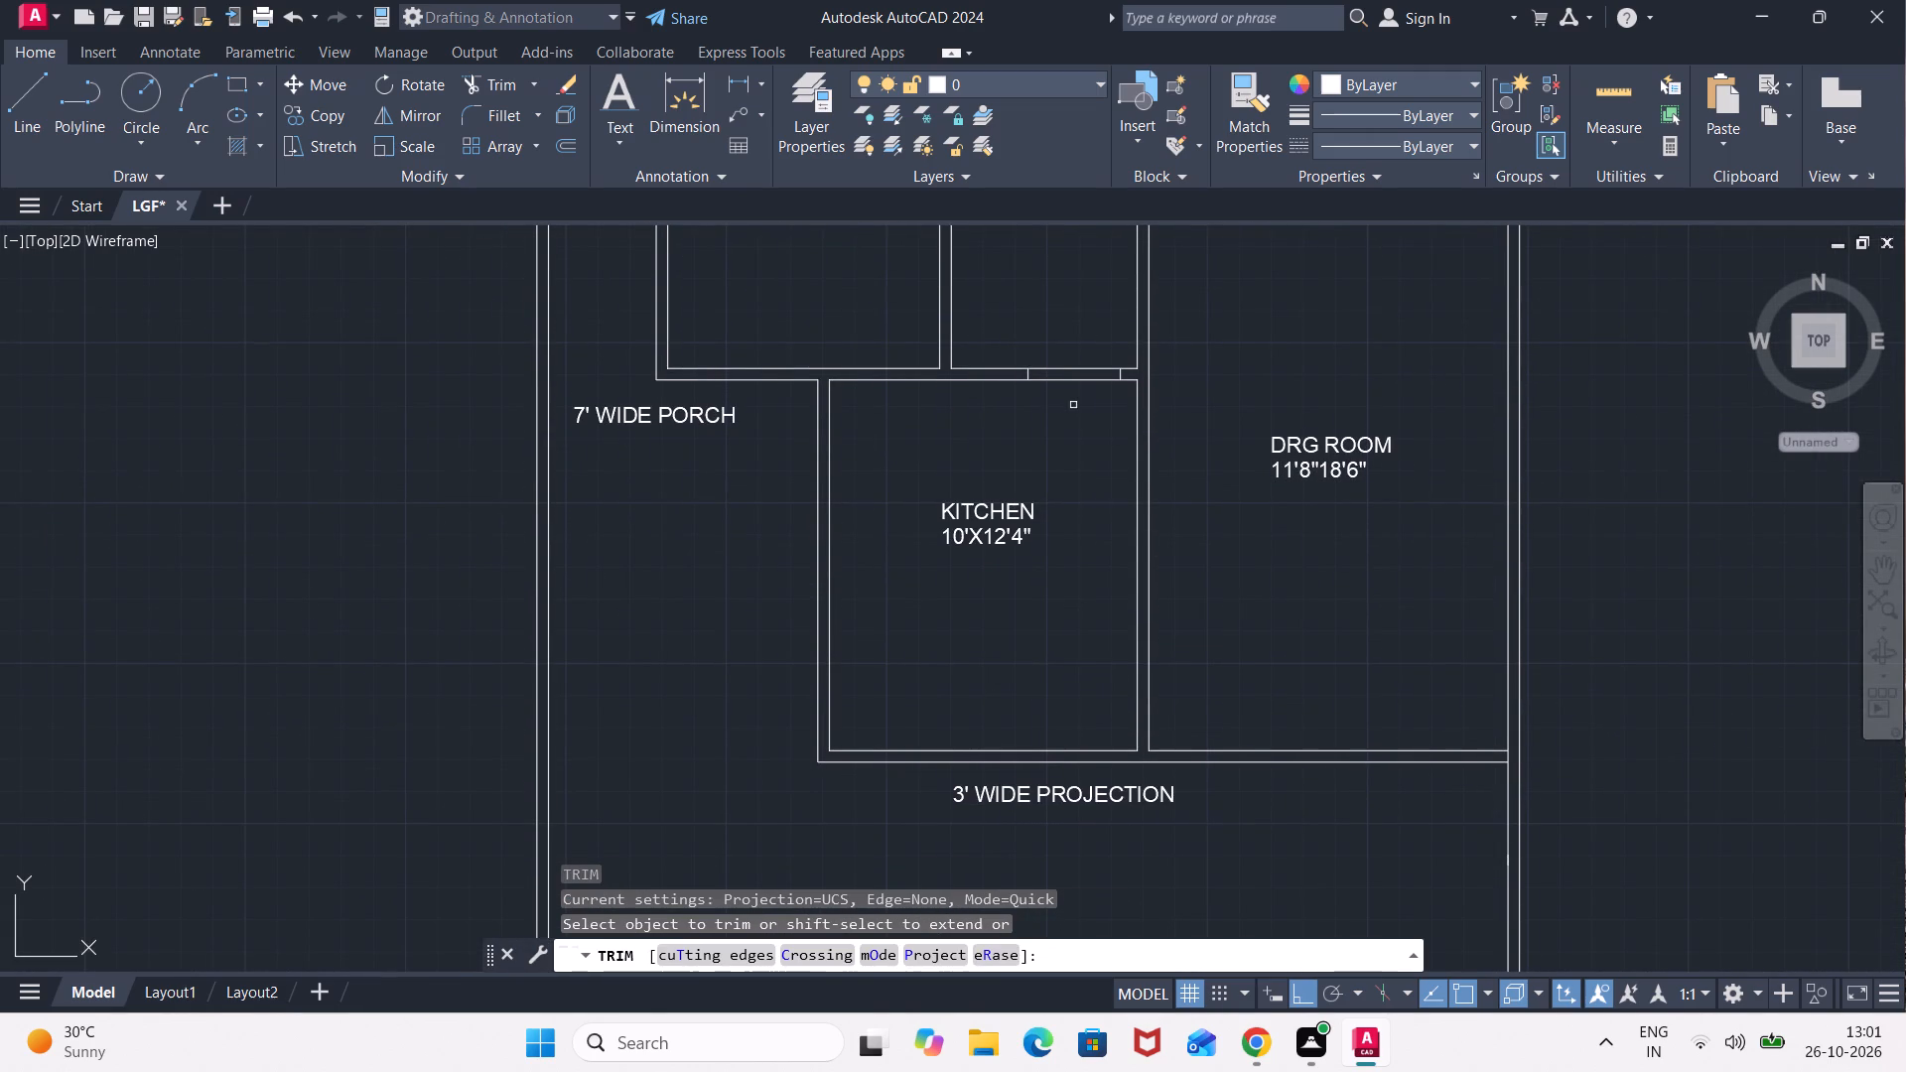
{"action": "left_click", "coordinate": [1071, 400]}
{"action": "left_click", "coordinate": [1065, 350]}
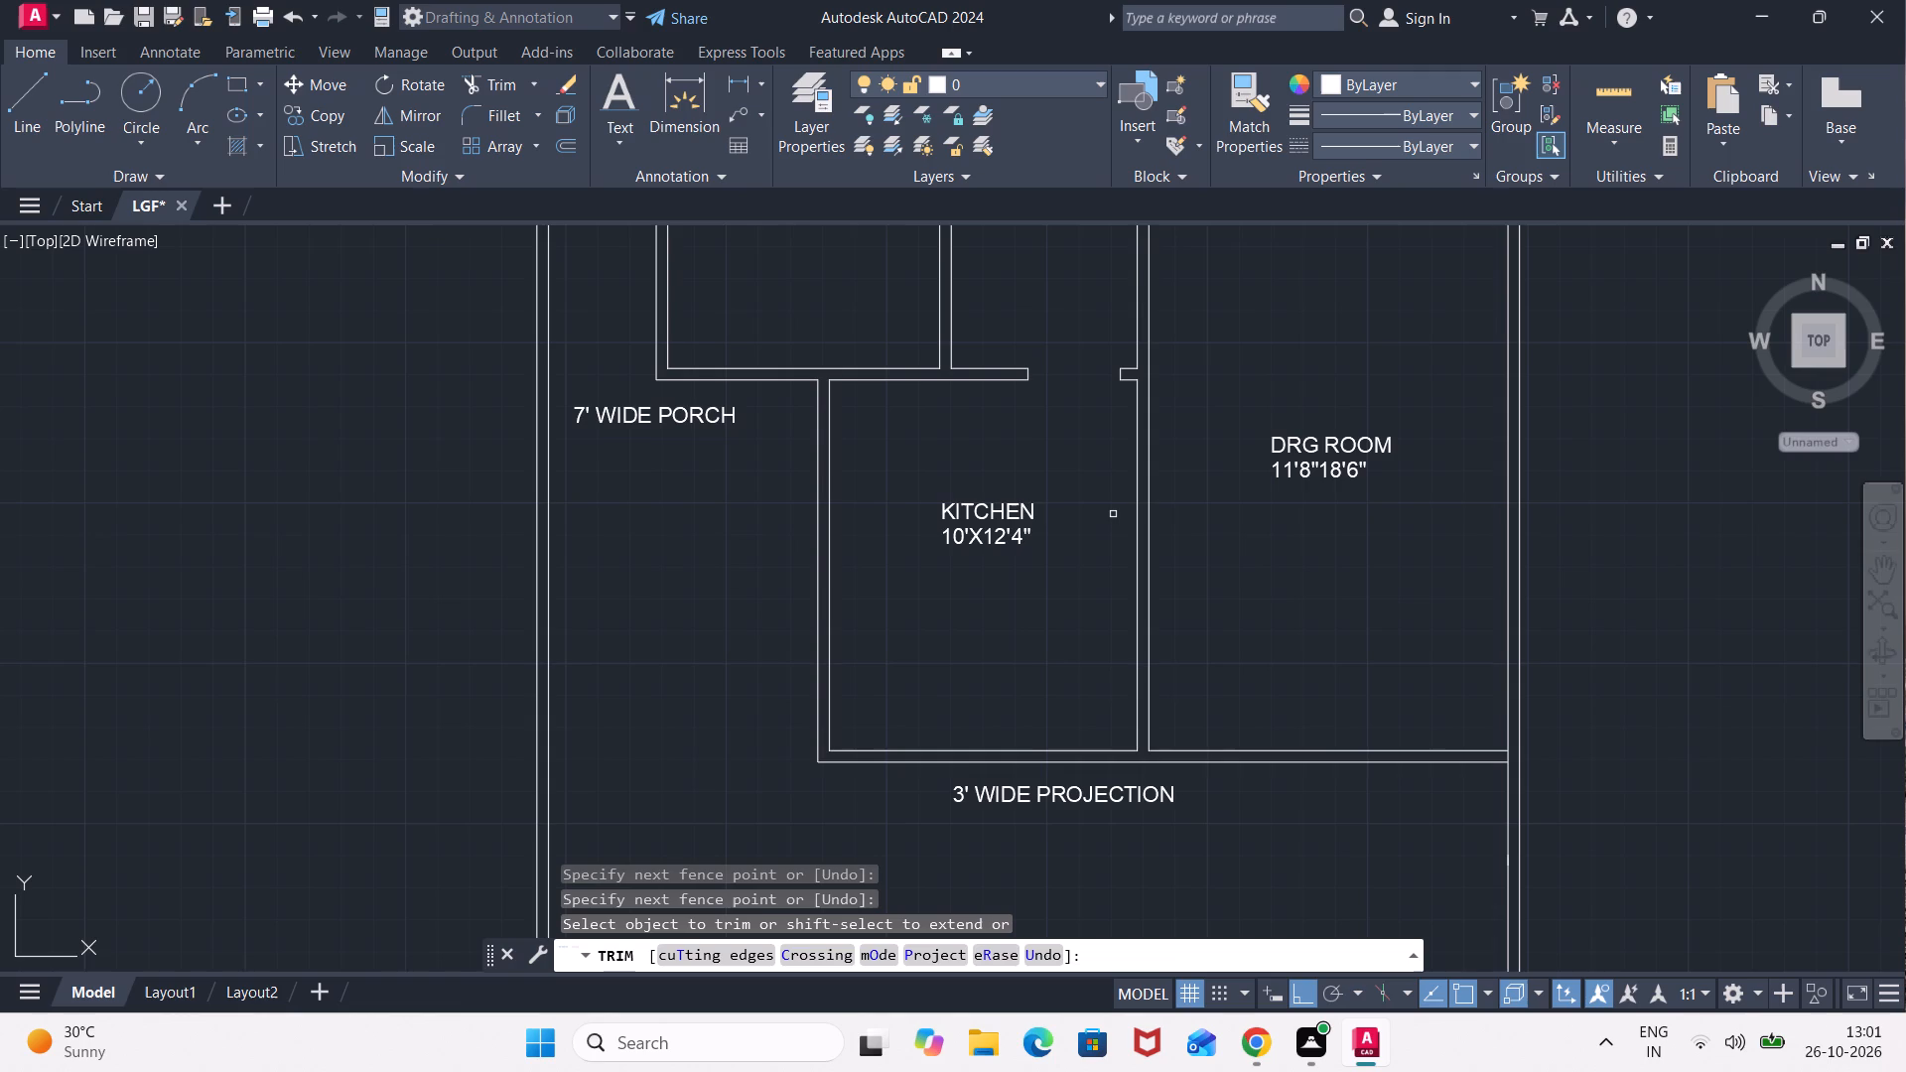
{"action": "scroll", "coordinate": [1113, 514], "scroll_direction": "down", "scroll_amount": 1}
{"action": "middle_click_drag", "start_coordinate": [1121, 542], "coordinate": [1122, 413]}
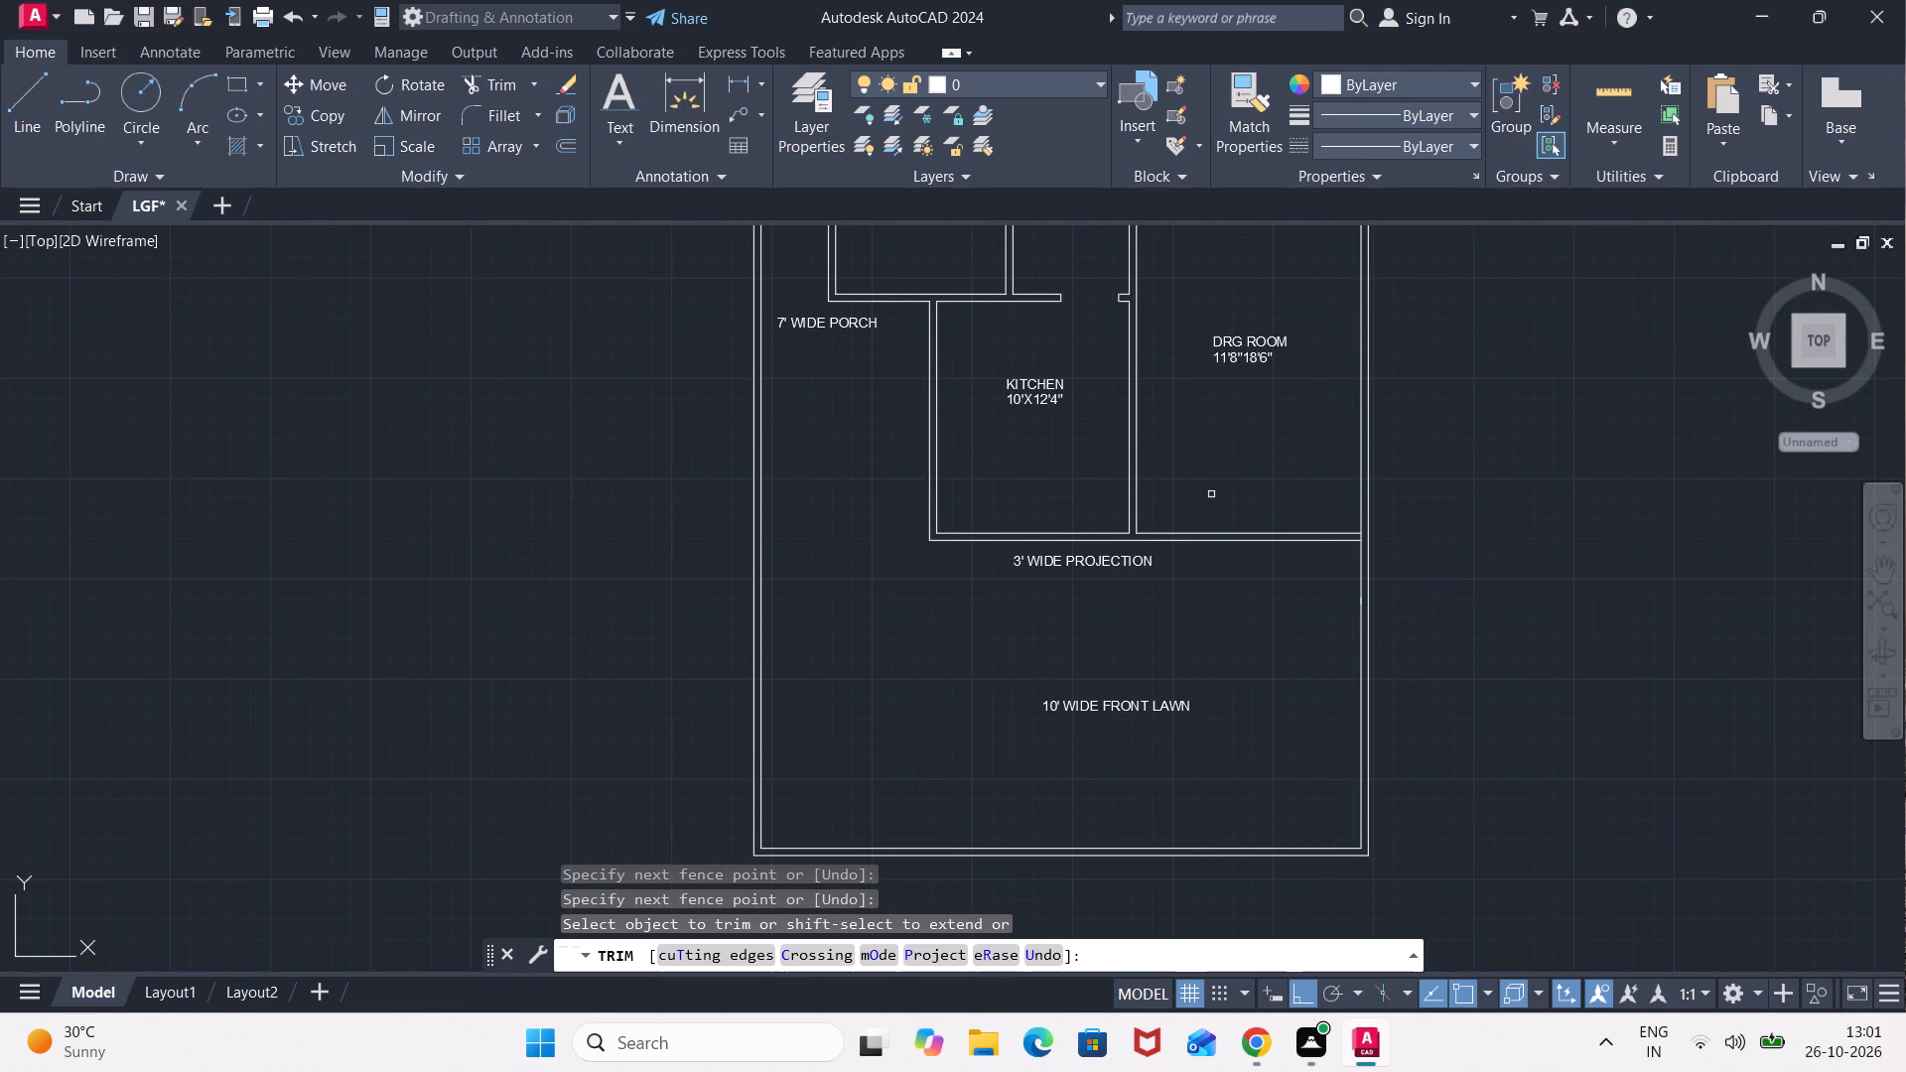
{"action": "key", "text": "Escape"}
Draw a jamb line across the DRG ROOM's front wall by the 3' wide projection, just in from the kitchen partition corner.
{"action": "key", "text": "l"}
{"action": "key", "text": "Return"}
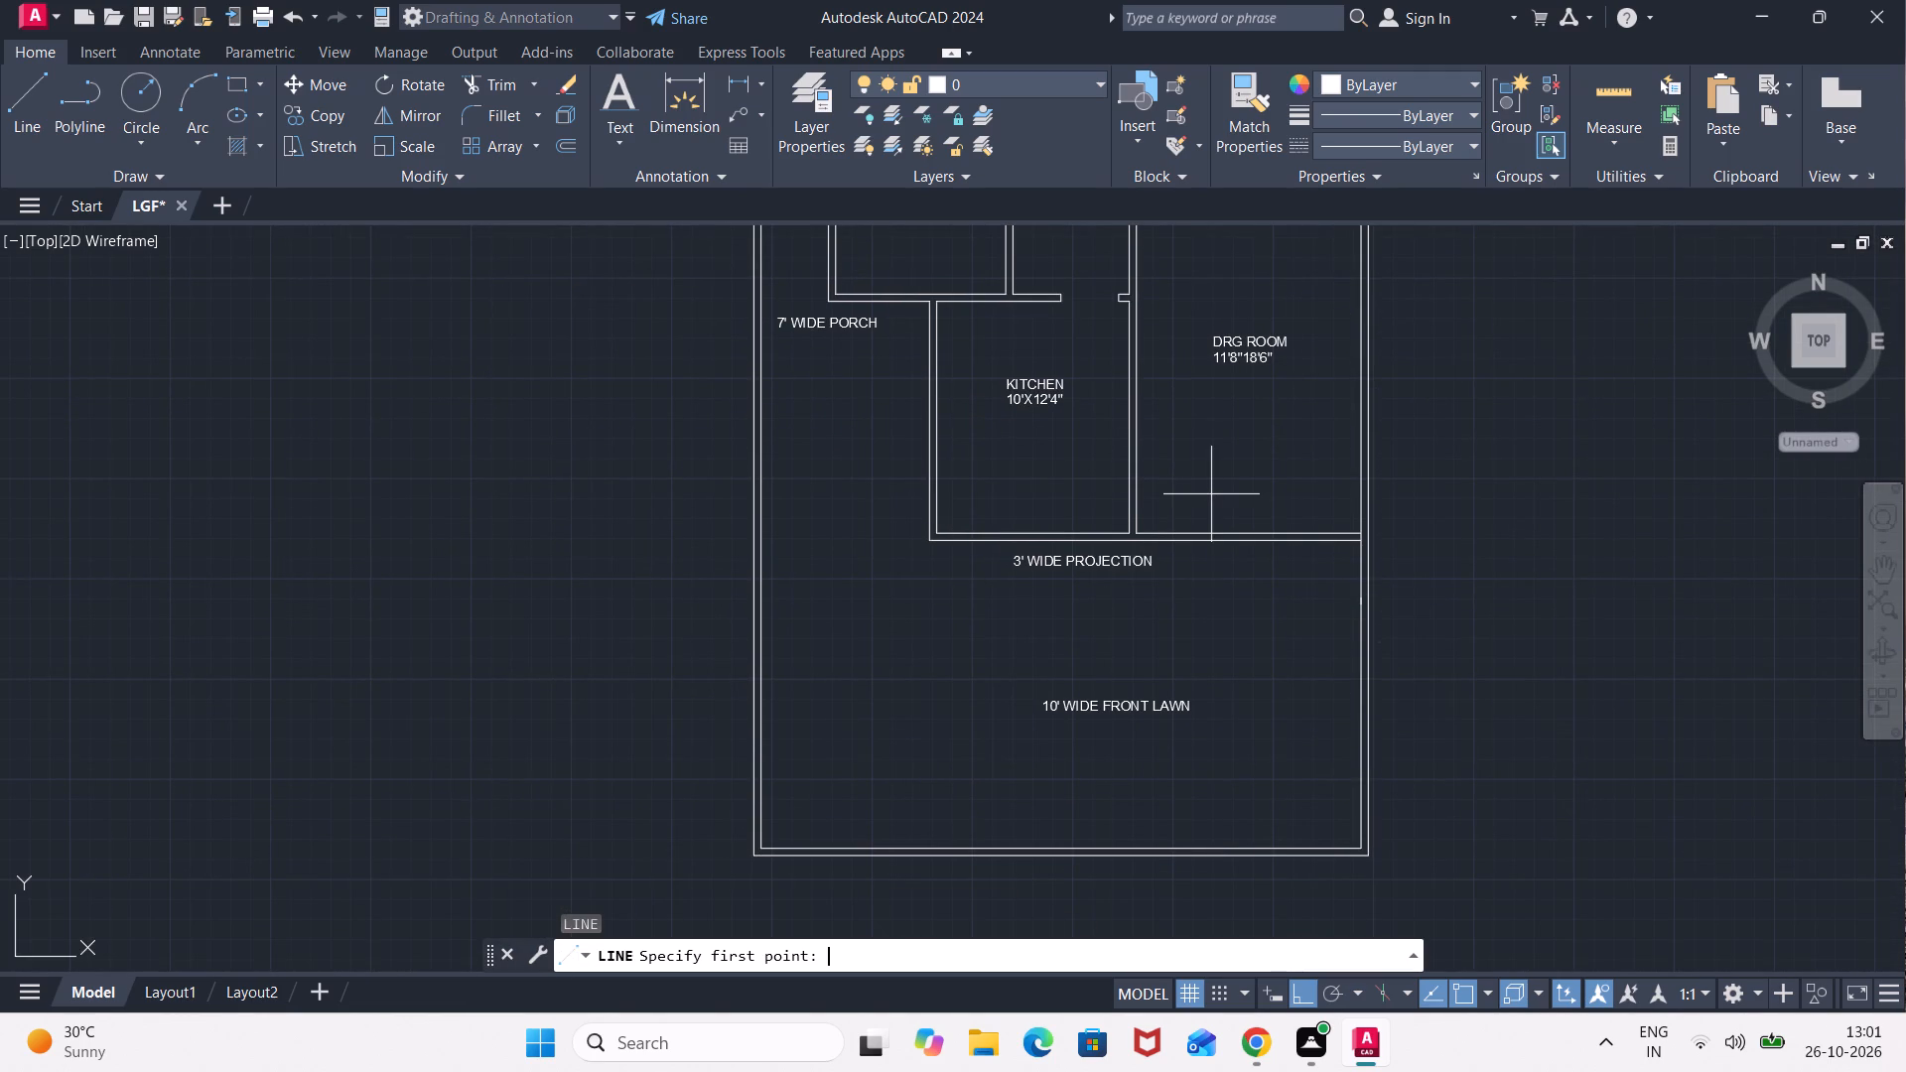
{"action": "scroll", "coordinate": [1189, 522], "scroll_direction": "up", "scroll_amount": 2}
{"action": "scroll", "coordinate": [1109, 561], "scroll_direction": "up", "scroll_amount": 1}
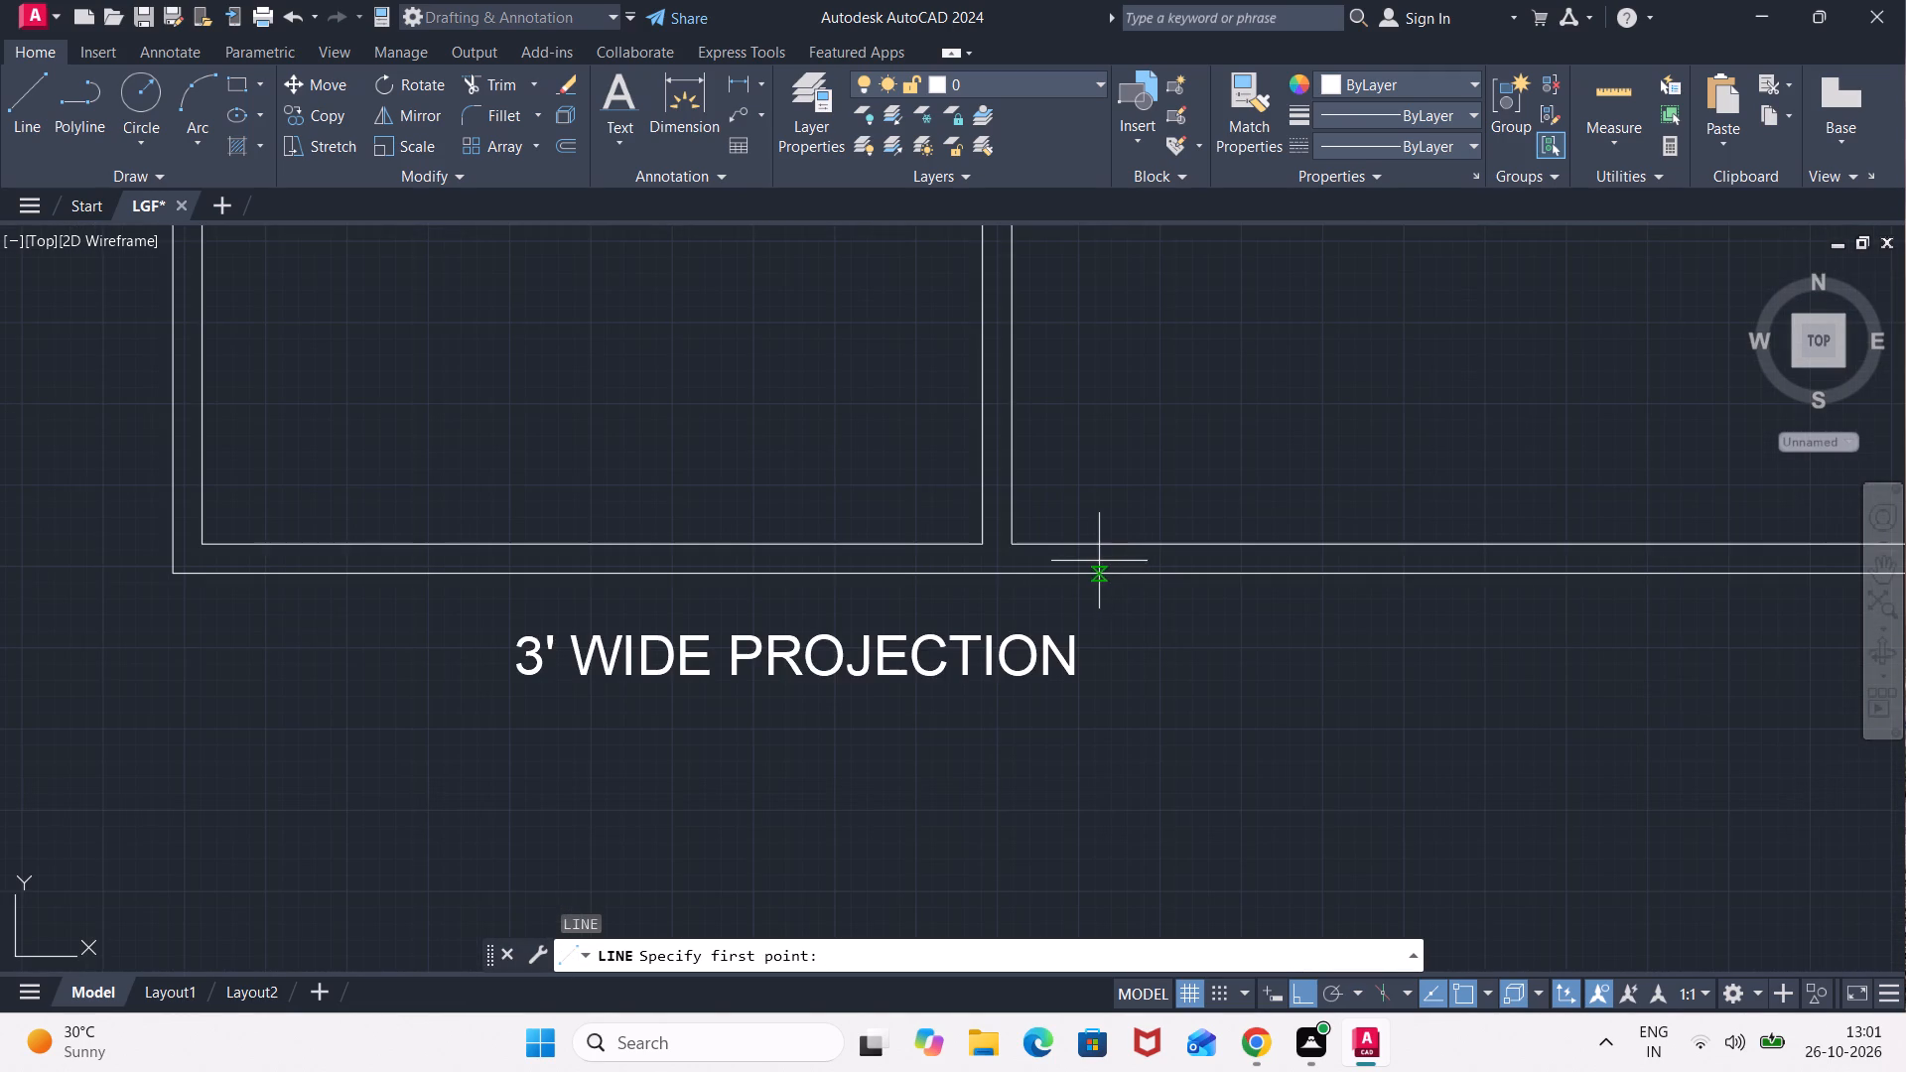
{"action": "scroll", "coordinate": [1031, 525], "scroll_direction": "up", "scroll_amount": 1}
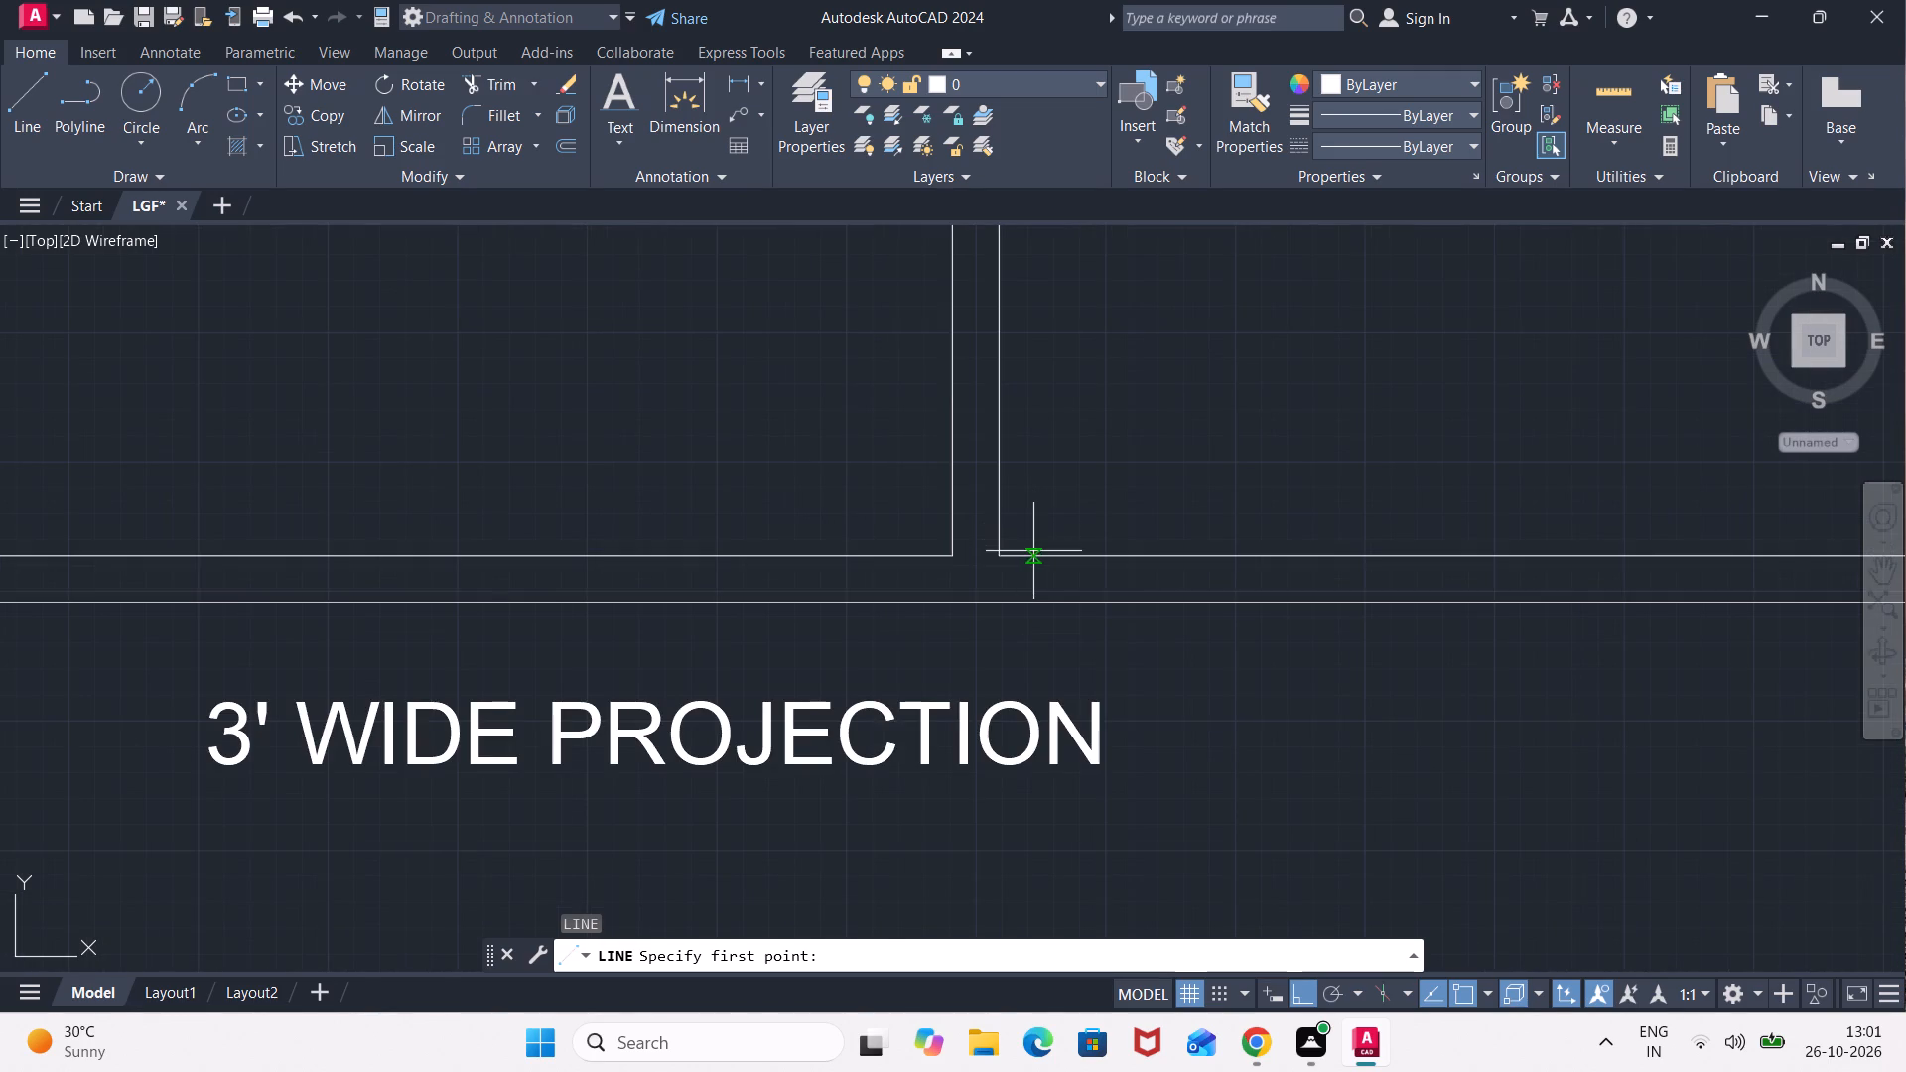
{"action": "left_click", "coordinate": [1033, 551]}
{"action": "left_click", "coordinate": [1040, 601]}
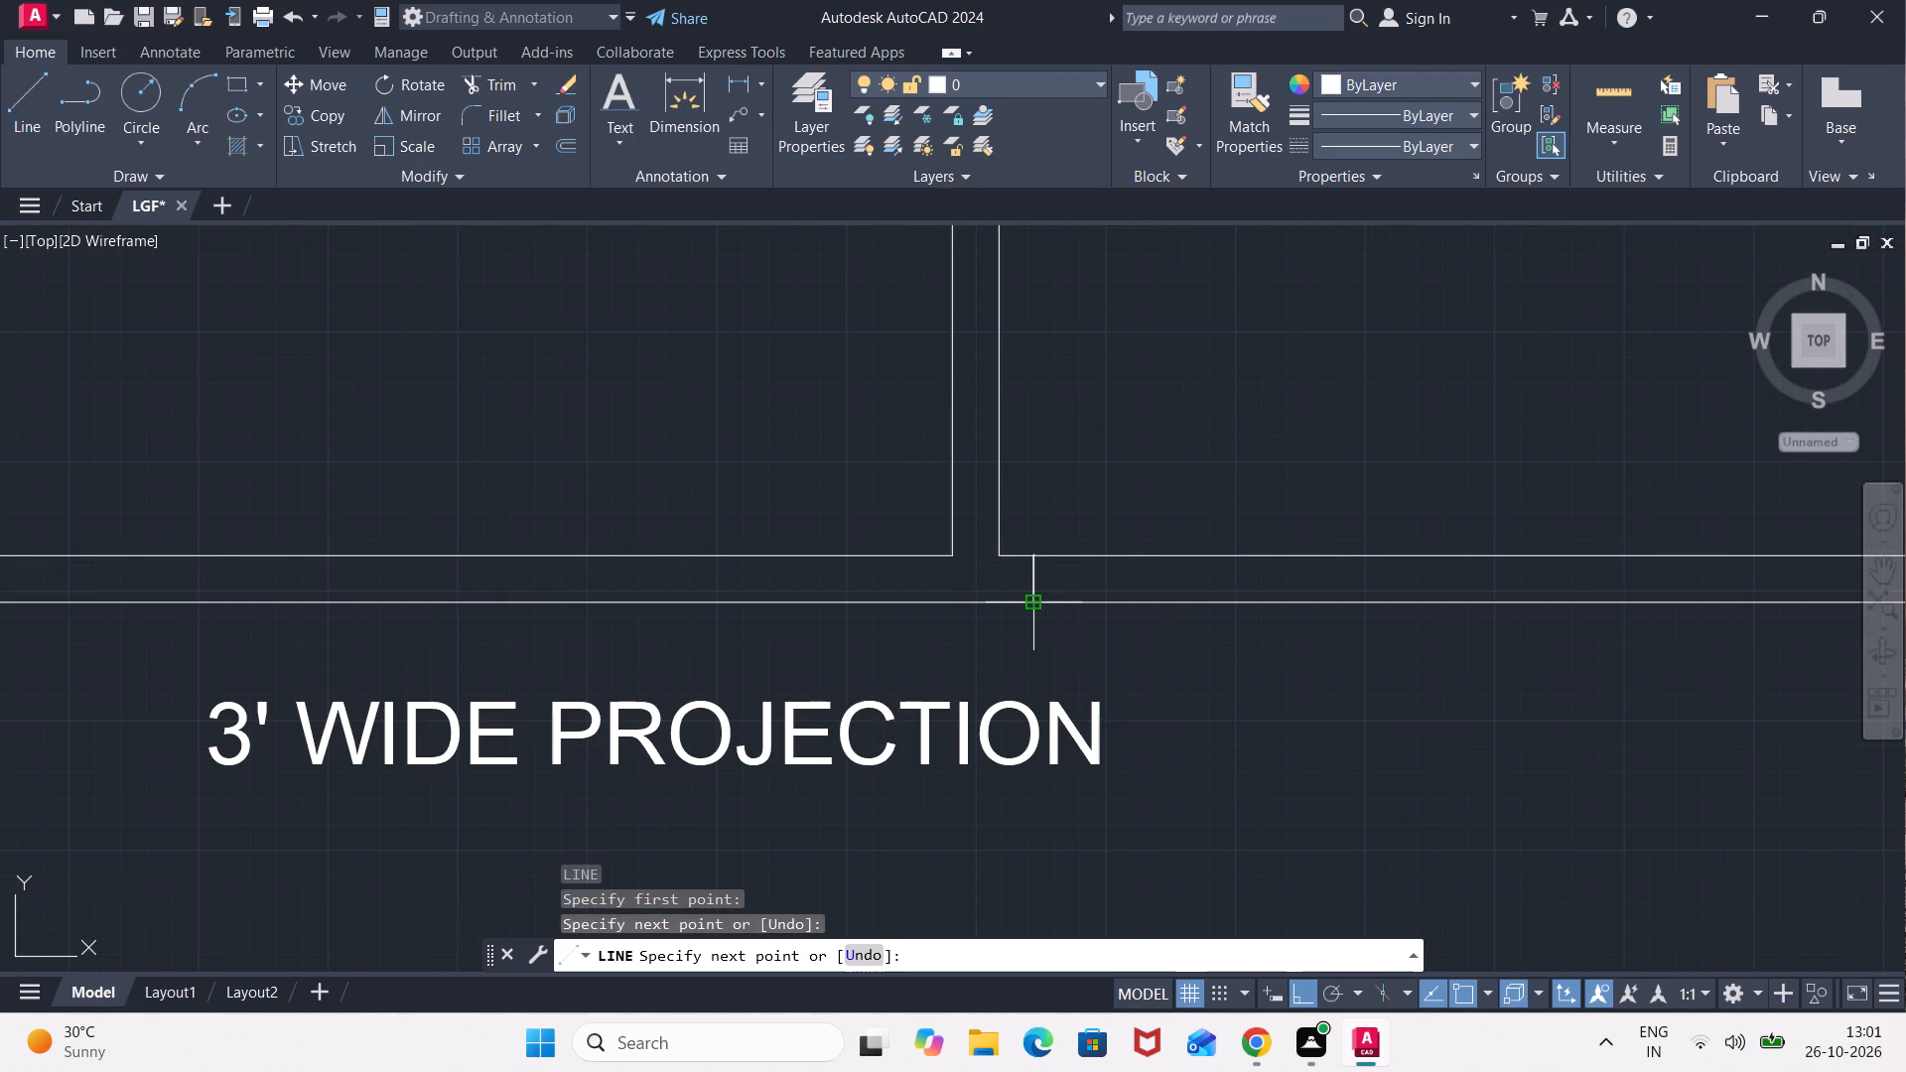
{"action": "key", "text": "Escape"}
Offset the DRG ROOM's front jamb line 3' along the wall toward the outer boundary wall.
{"action": "key", "text": "o"}
{"action": "key", "text": "Return"}
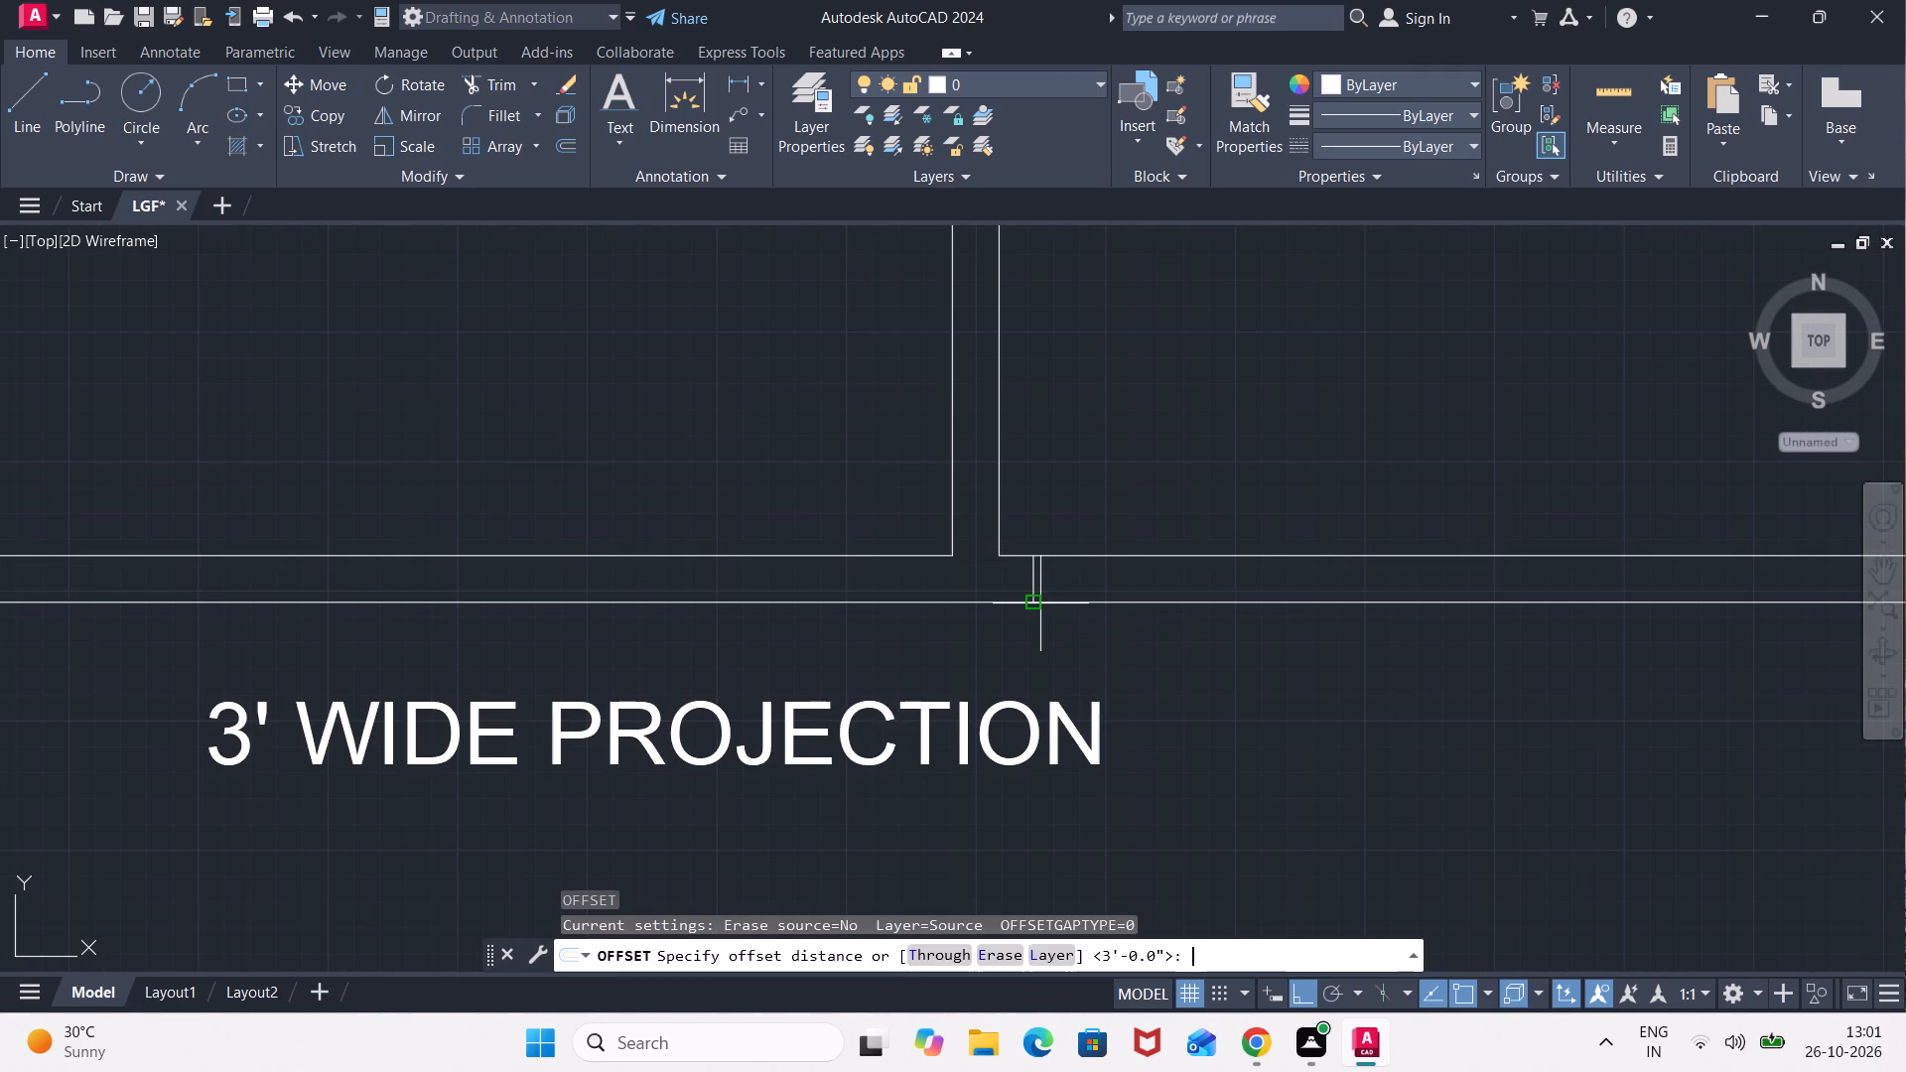
{"action": "key", "text": "Return"}
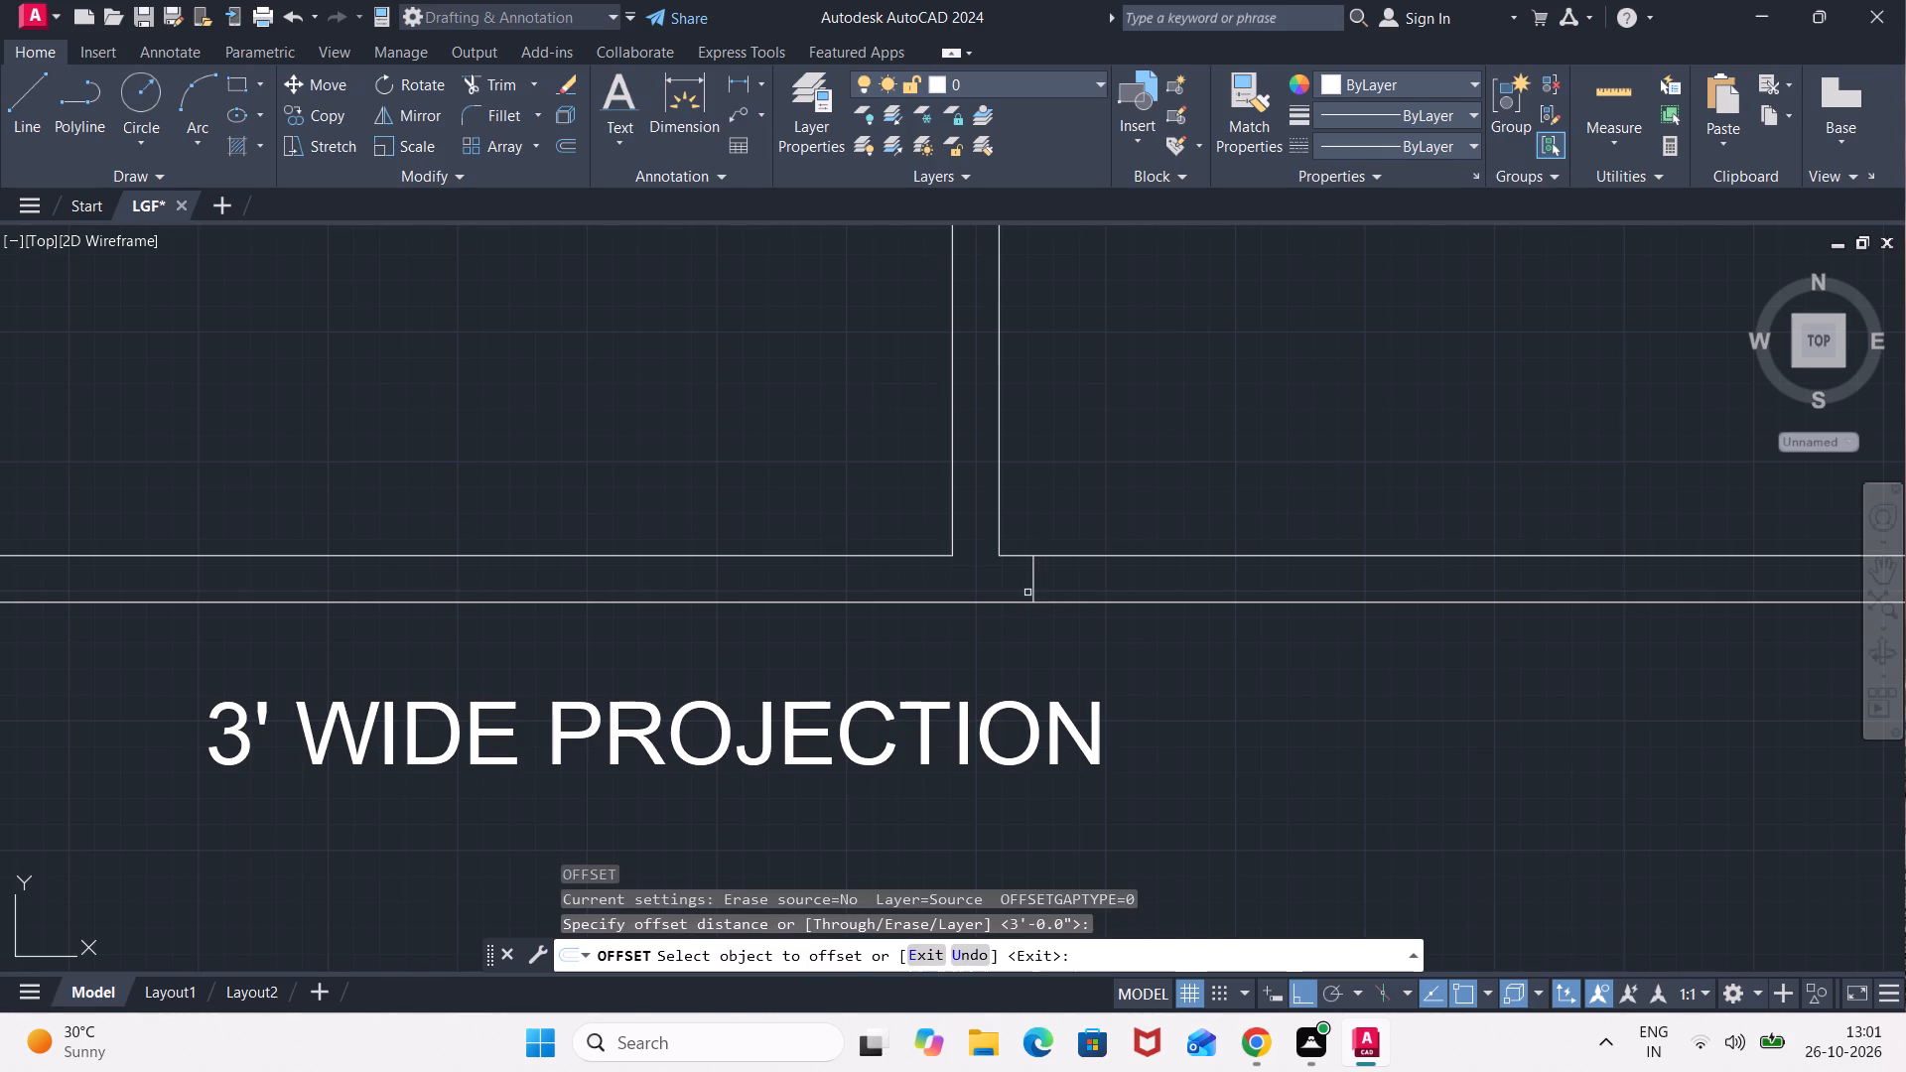
{"action": "left_click", "coordinate": [1035, 583]}
{"action": "left_click", "coordinate": [1381, 556]}
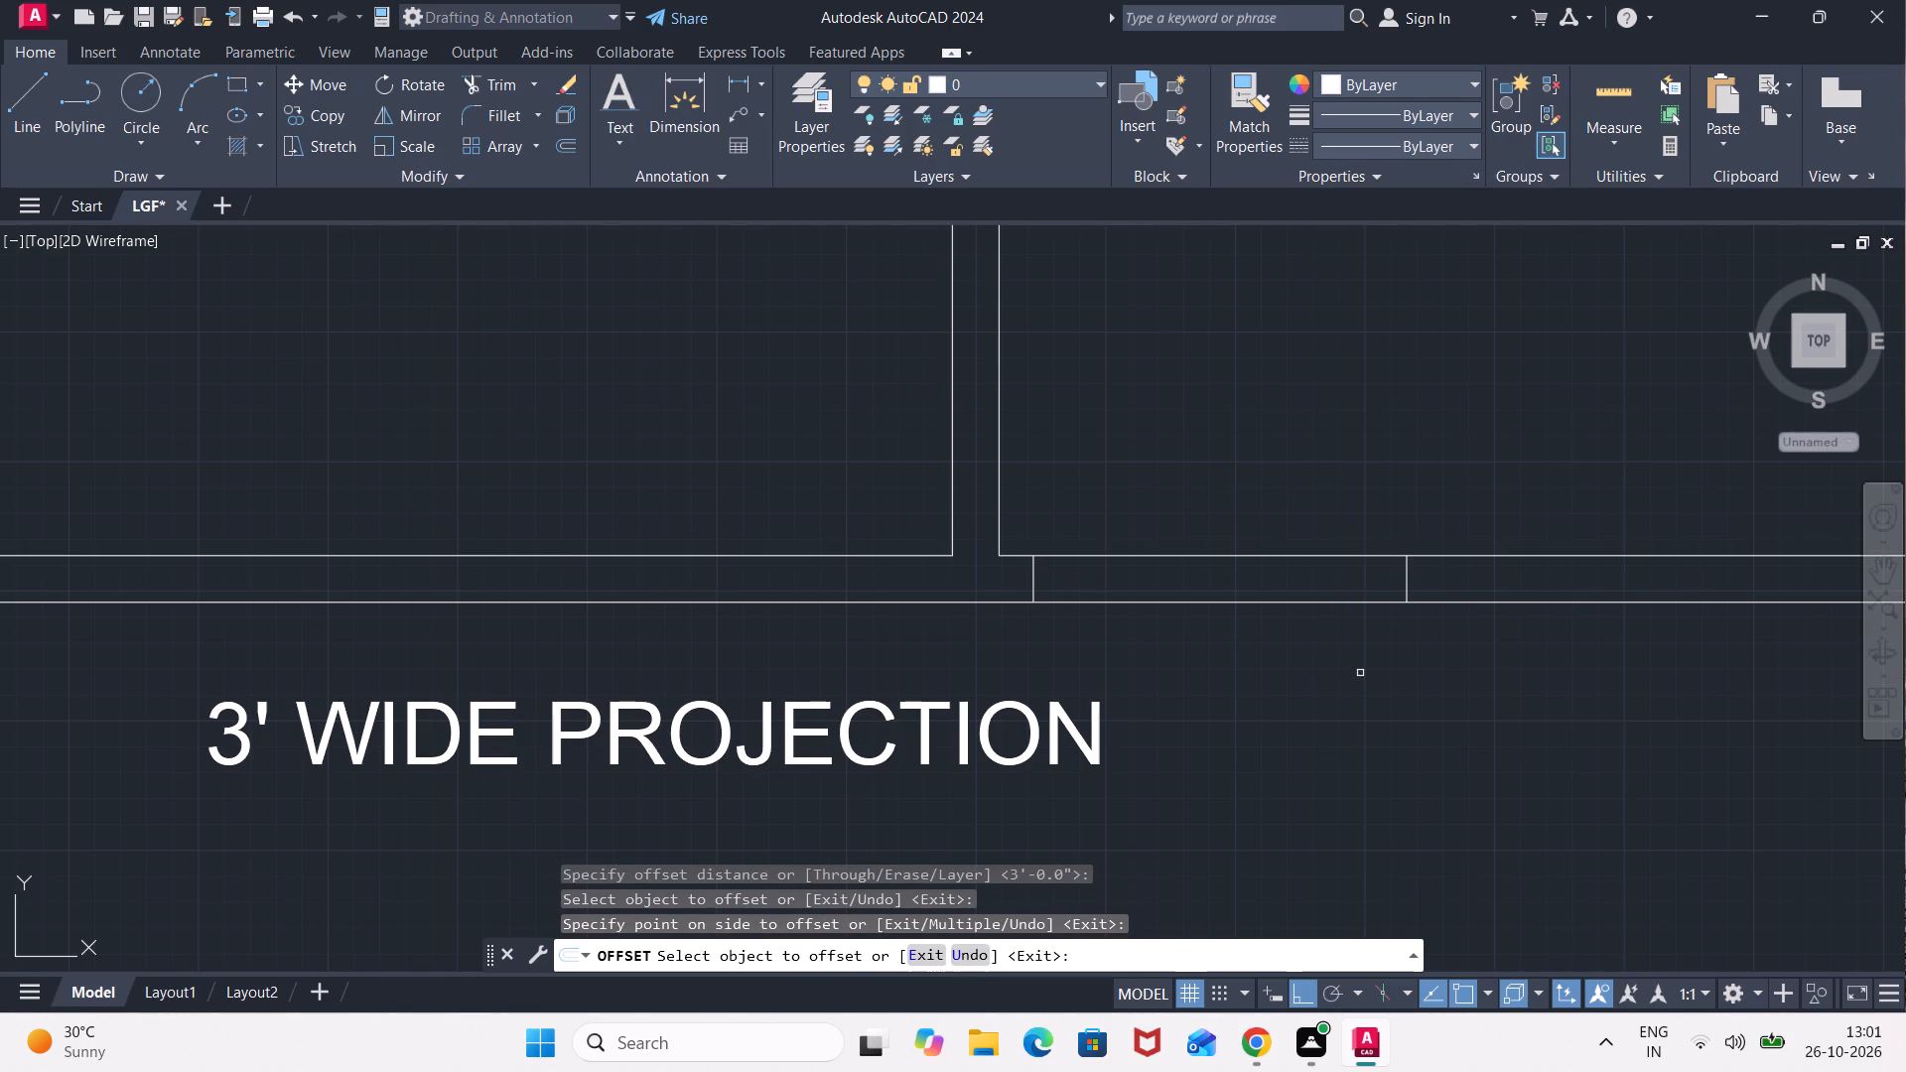
{"action": "key", "text": "Escape"}
Trim the wall lines out of the 3' opening between the DRG ROOM and the 3' wide projection.
{"action": "type", "text": "TR"}
{"action": "key", "text": "Return"}
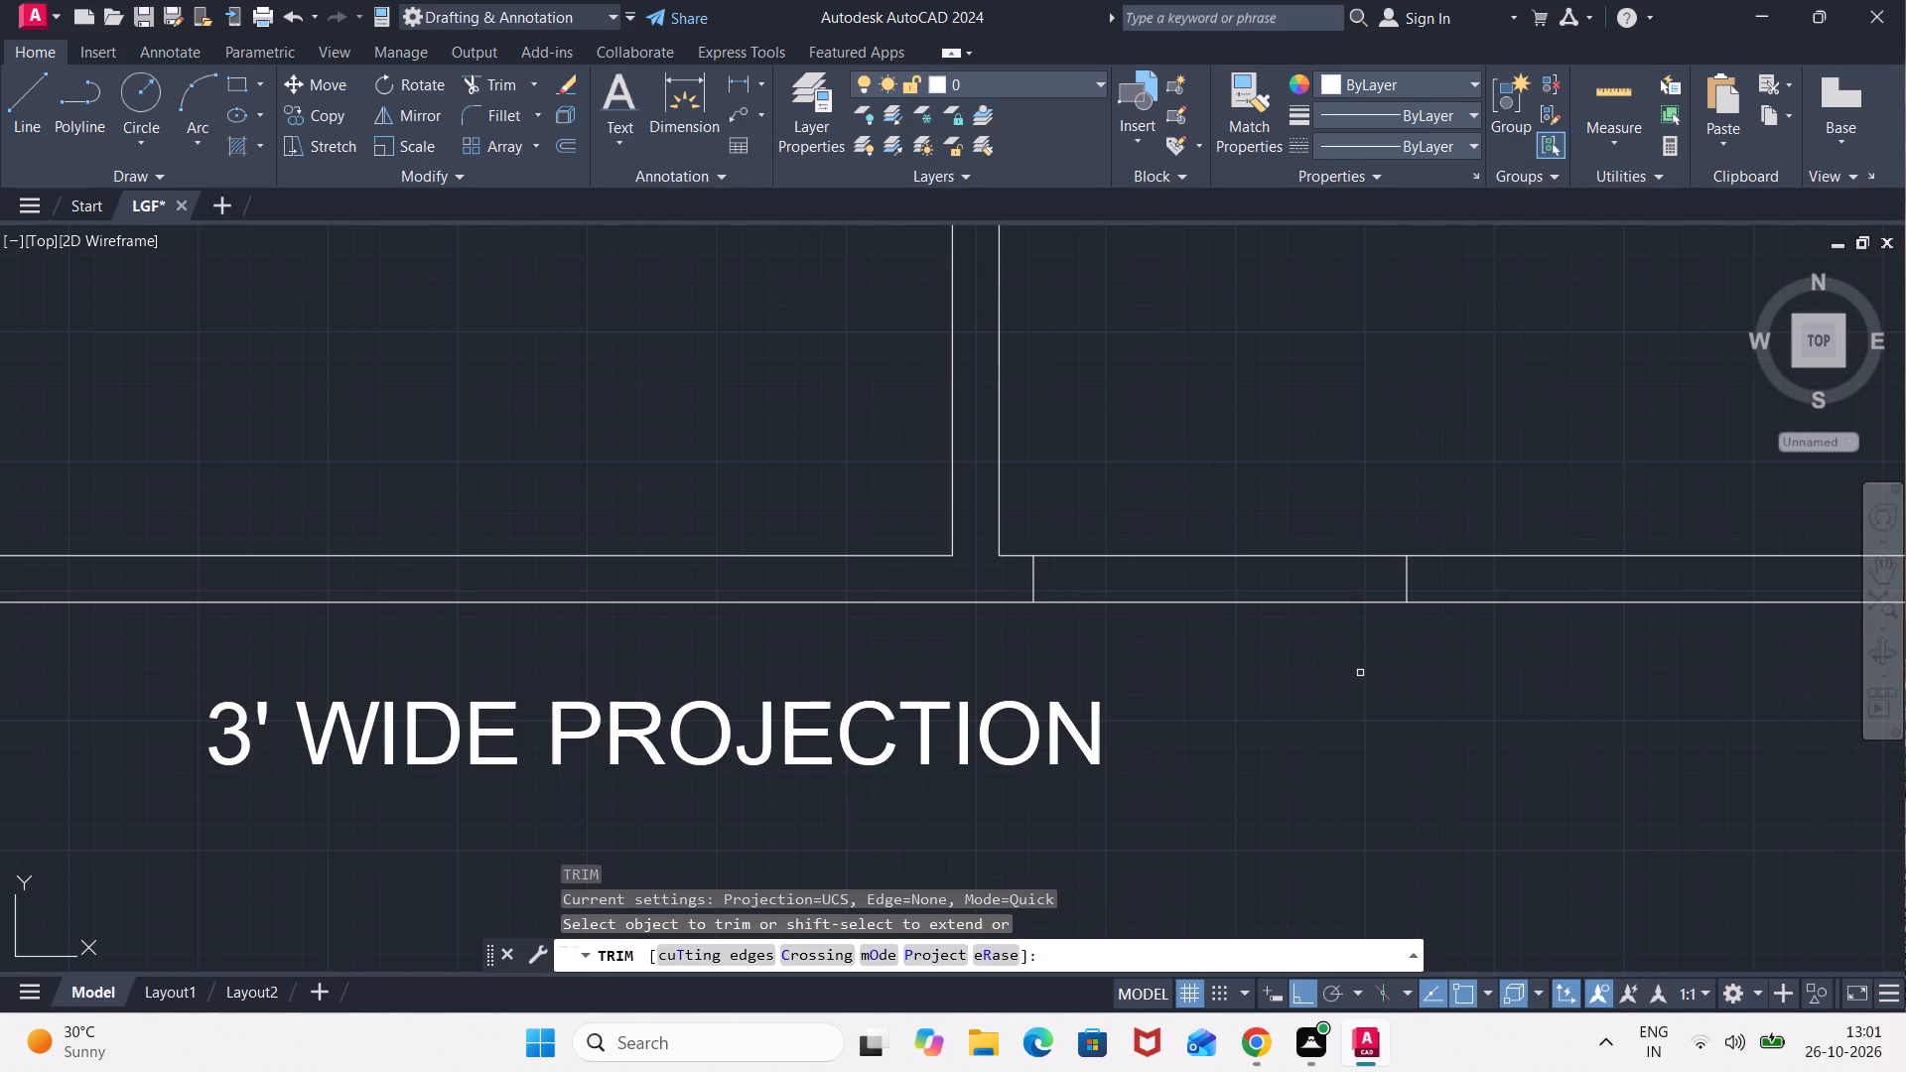
{"action": "left_click", "coordinate": [1286, 646]}
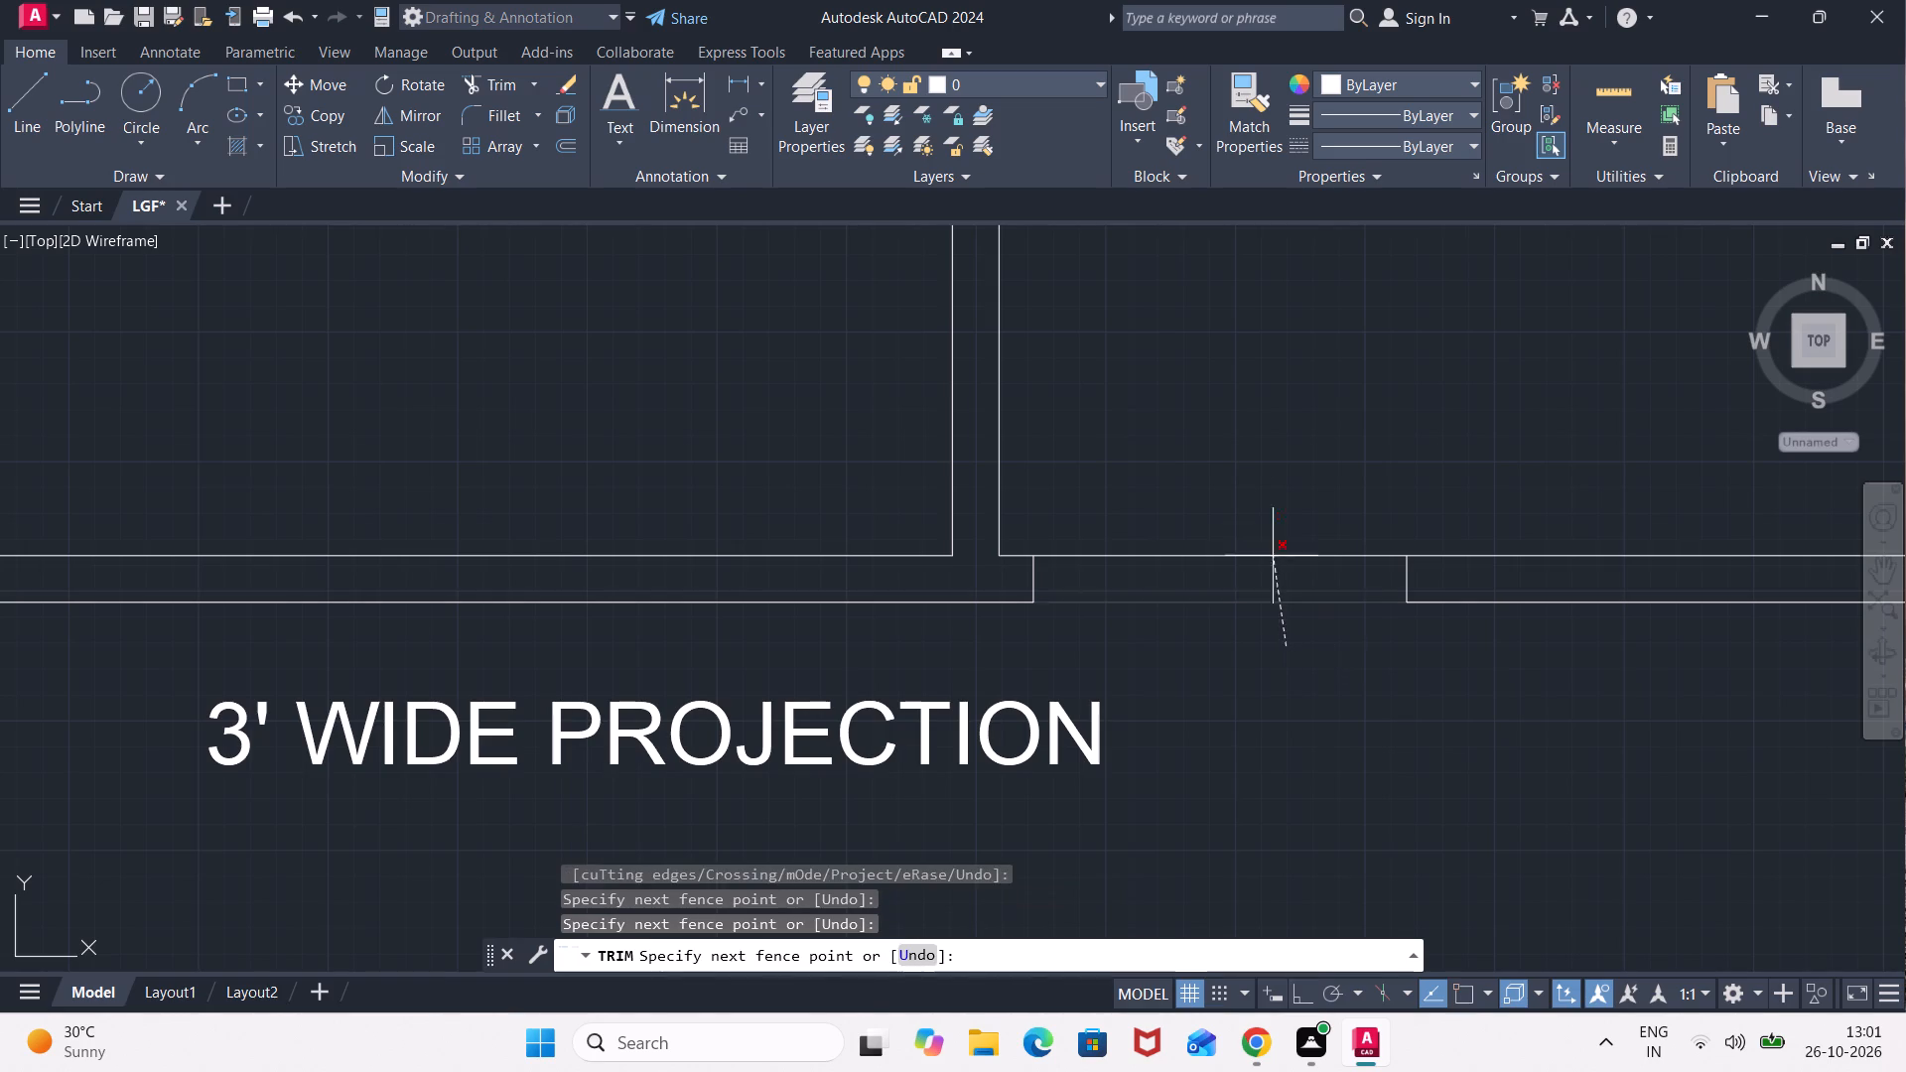
{"action": "left_click", "coordinate": [1264, 500]}
{"action": "scroll", "coordinate": [1279, 696], "scroll_direction": "down", "scroll_amount": 2}
{"action": "scroll", "coordinate": [1434, 757], "scroll_direction": "down", "scroll_amount": 2}
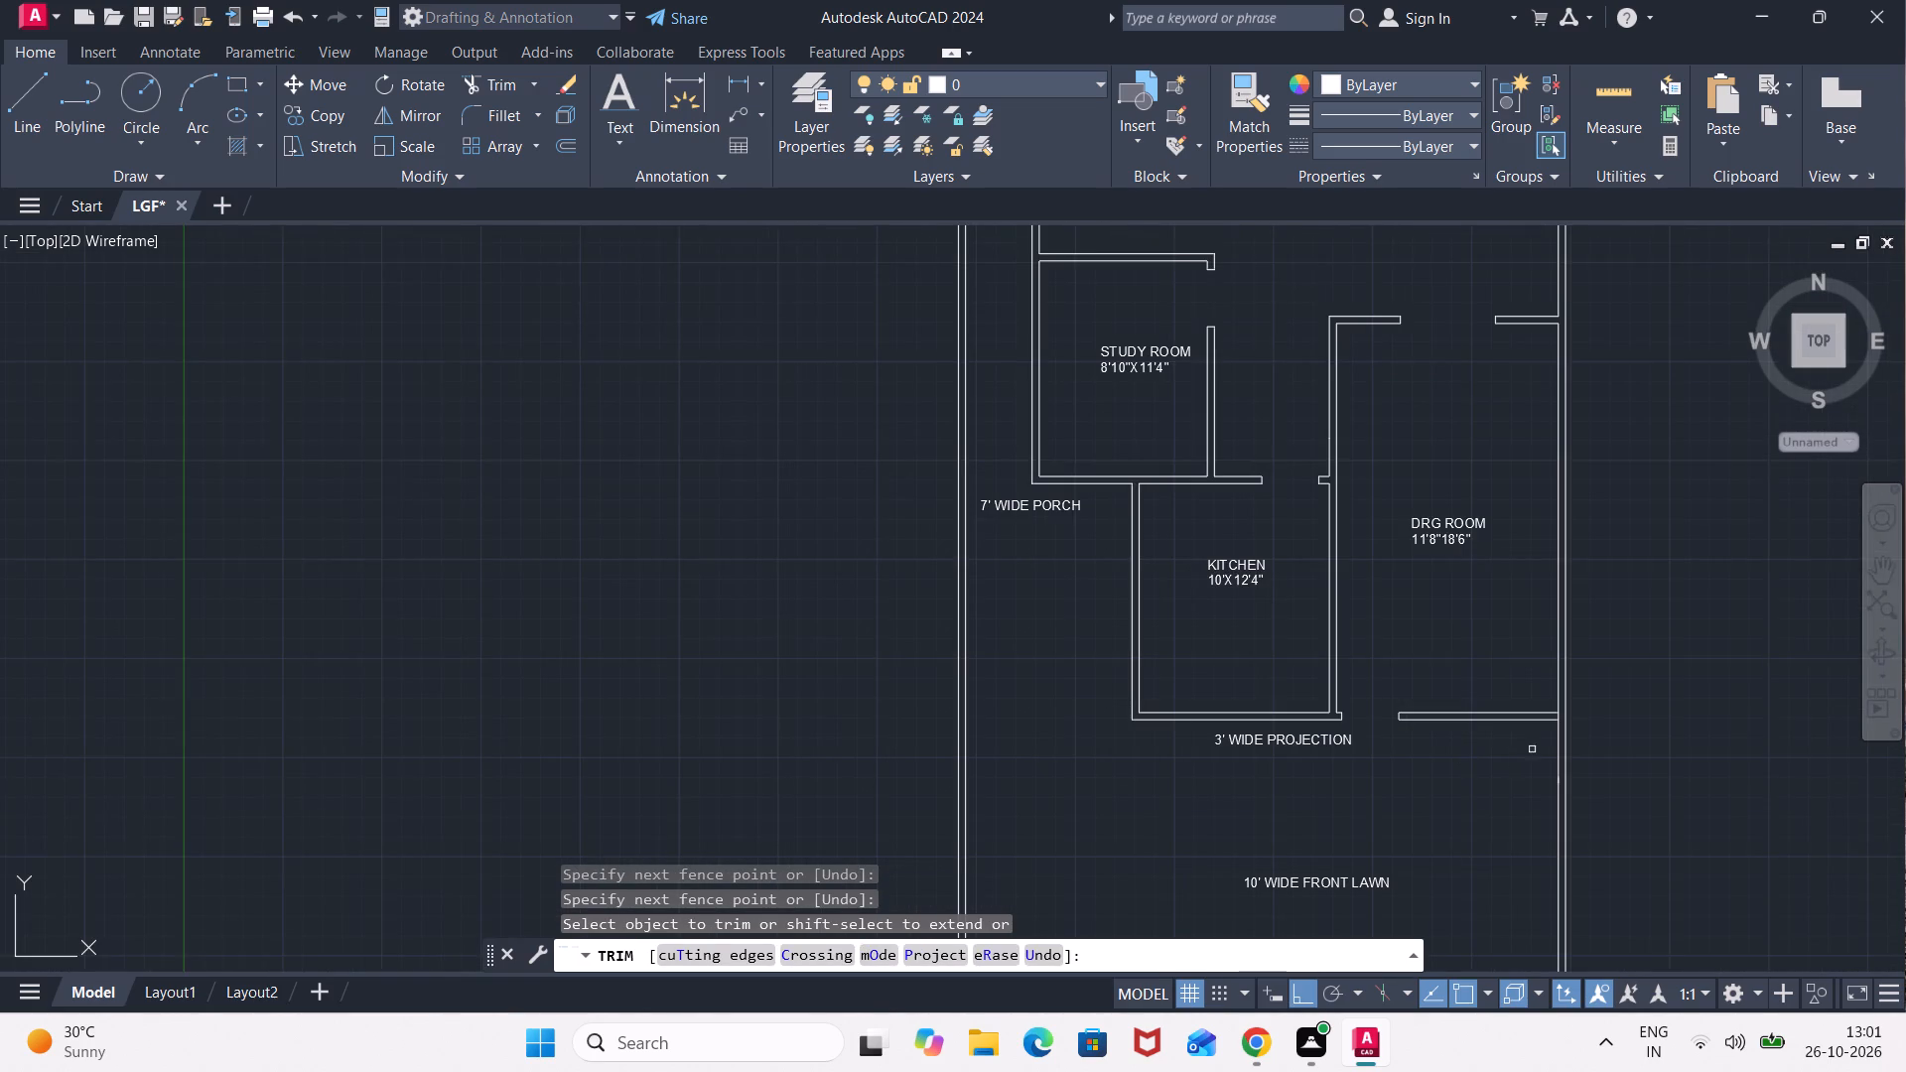
Trim the boundary wall's inner line where the DRG ROOM's front wall meets it, leaving the junction open.
{"action": "scroll", "coordinate": [1537, 745], "scroll_direction": "up", "scroll_amount": 4}
{"action": "left_click", "coordinate": [1581, 661]}
{"action": "left_click", "coordinate": [1556, 659]}
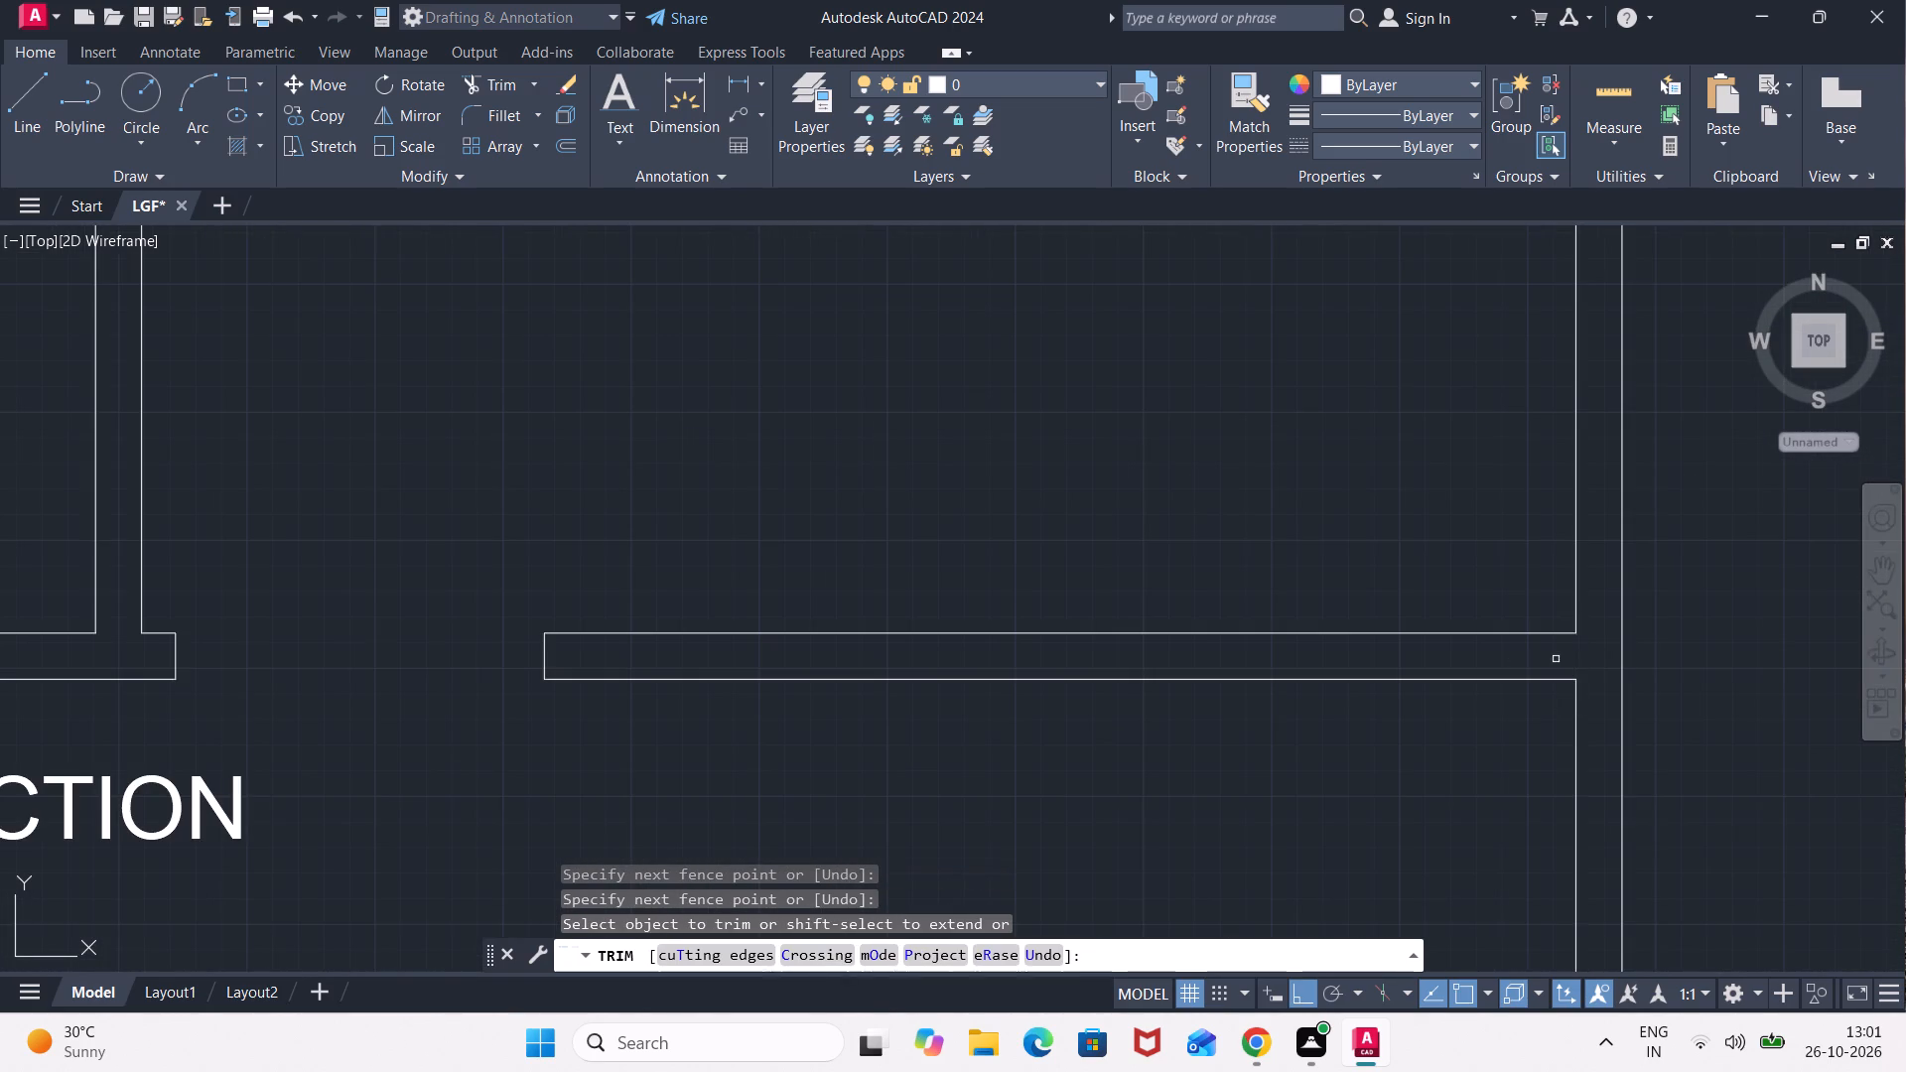
Review the wall openings across the whole plan, from the front lawn up to the rear yard, toilet and store.
{"action": "scroll", "coordinate": [1482, 795], "scroll_direction": "down", "scroll_amount": 2}
{"action": "middle_click_drag", "start_coordinate": [1381, 832], "coordinate": [1513, 737]}
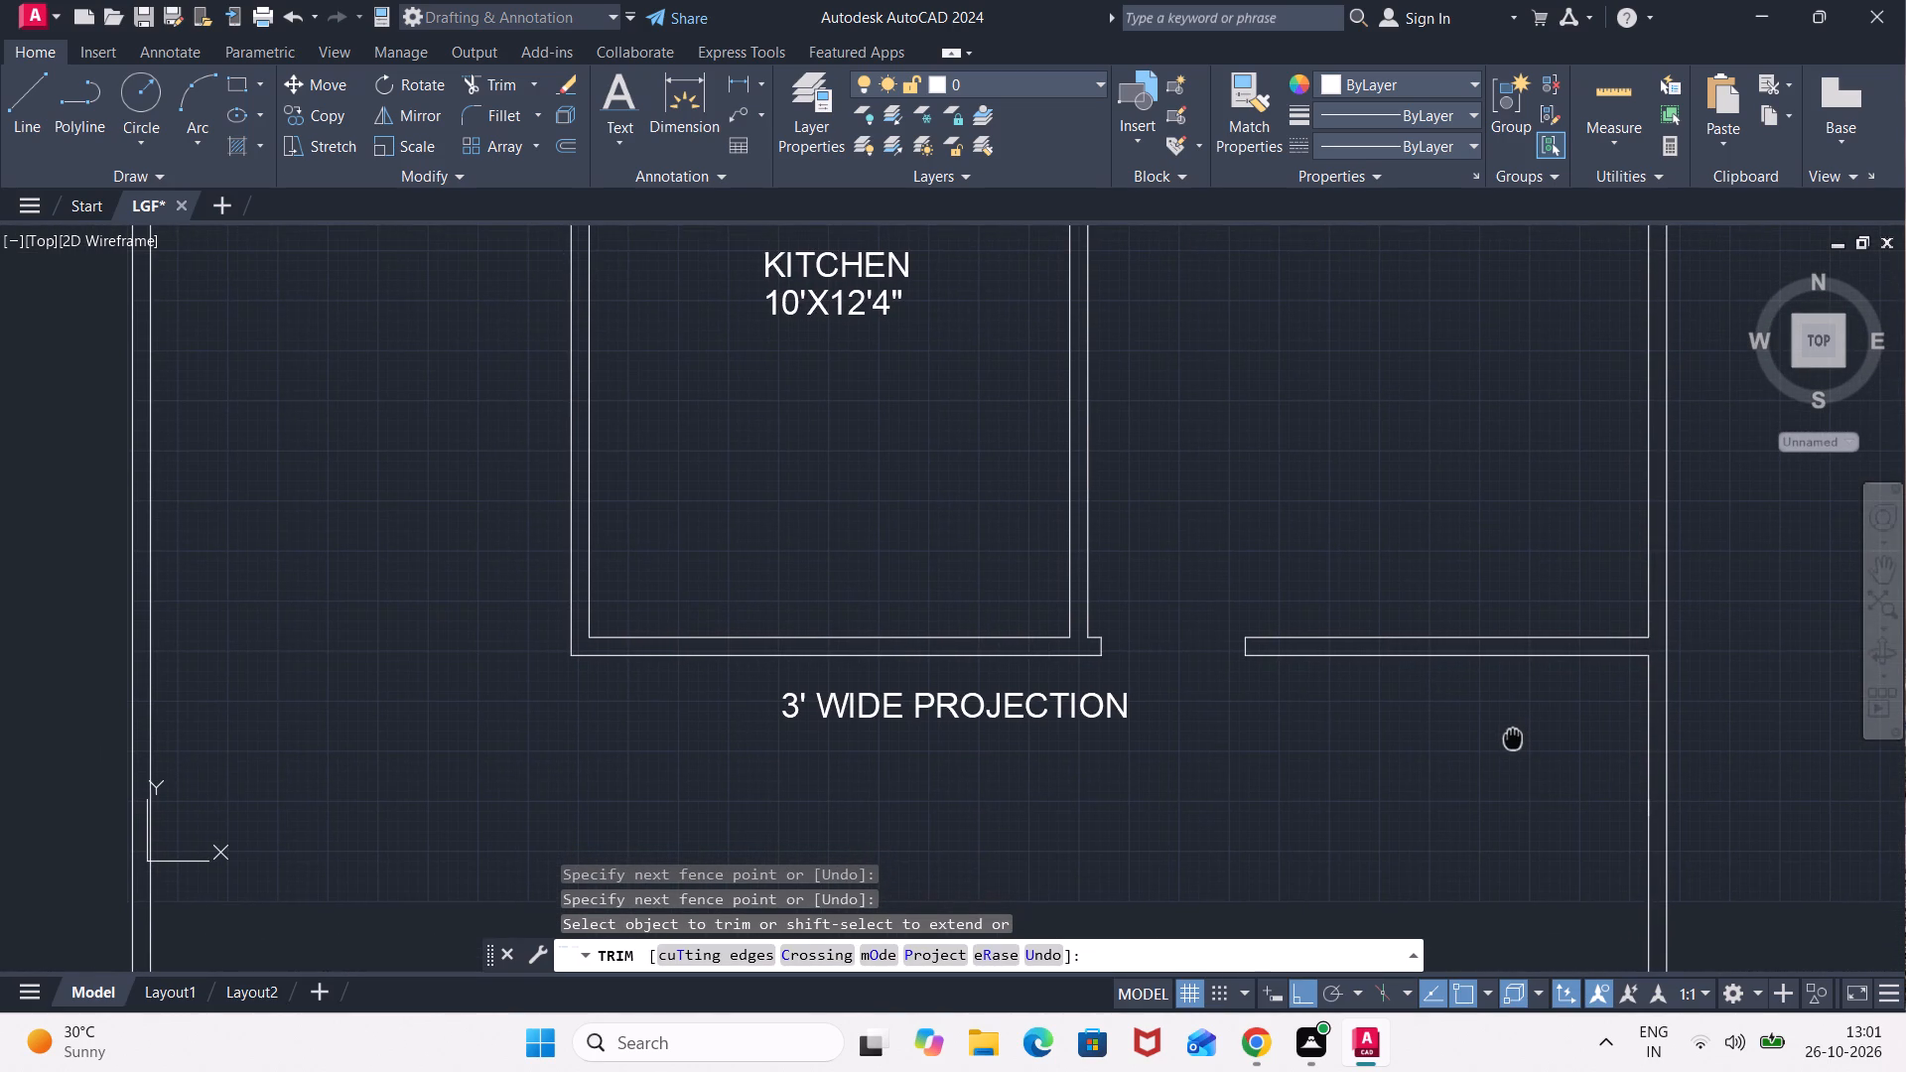
{"action": "middle_click_drag", "start_coordinate": [1513, 737], "coordinate": [1494, 742]}
{"action": "scroll", "coordinate": [1492, 745], "scroll_direction": "down", "scroll_amount": 2}
{"action": "middle_click_drag", "start_coordinate": [1498, 764], "coordinate": [1513, 598]}
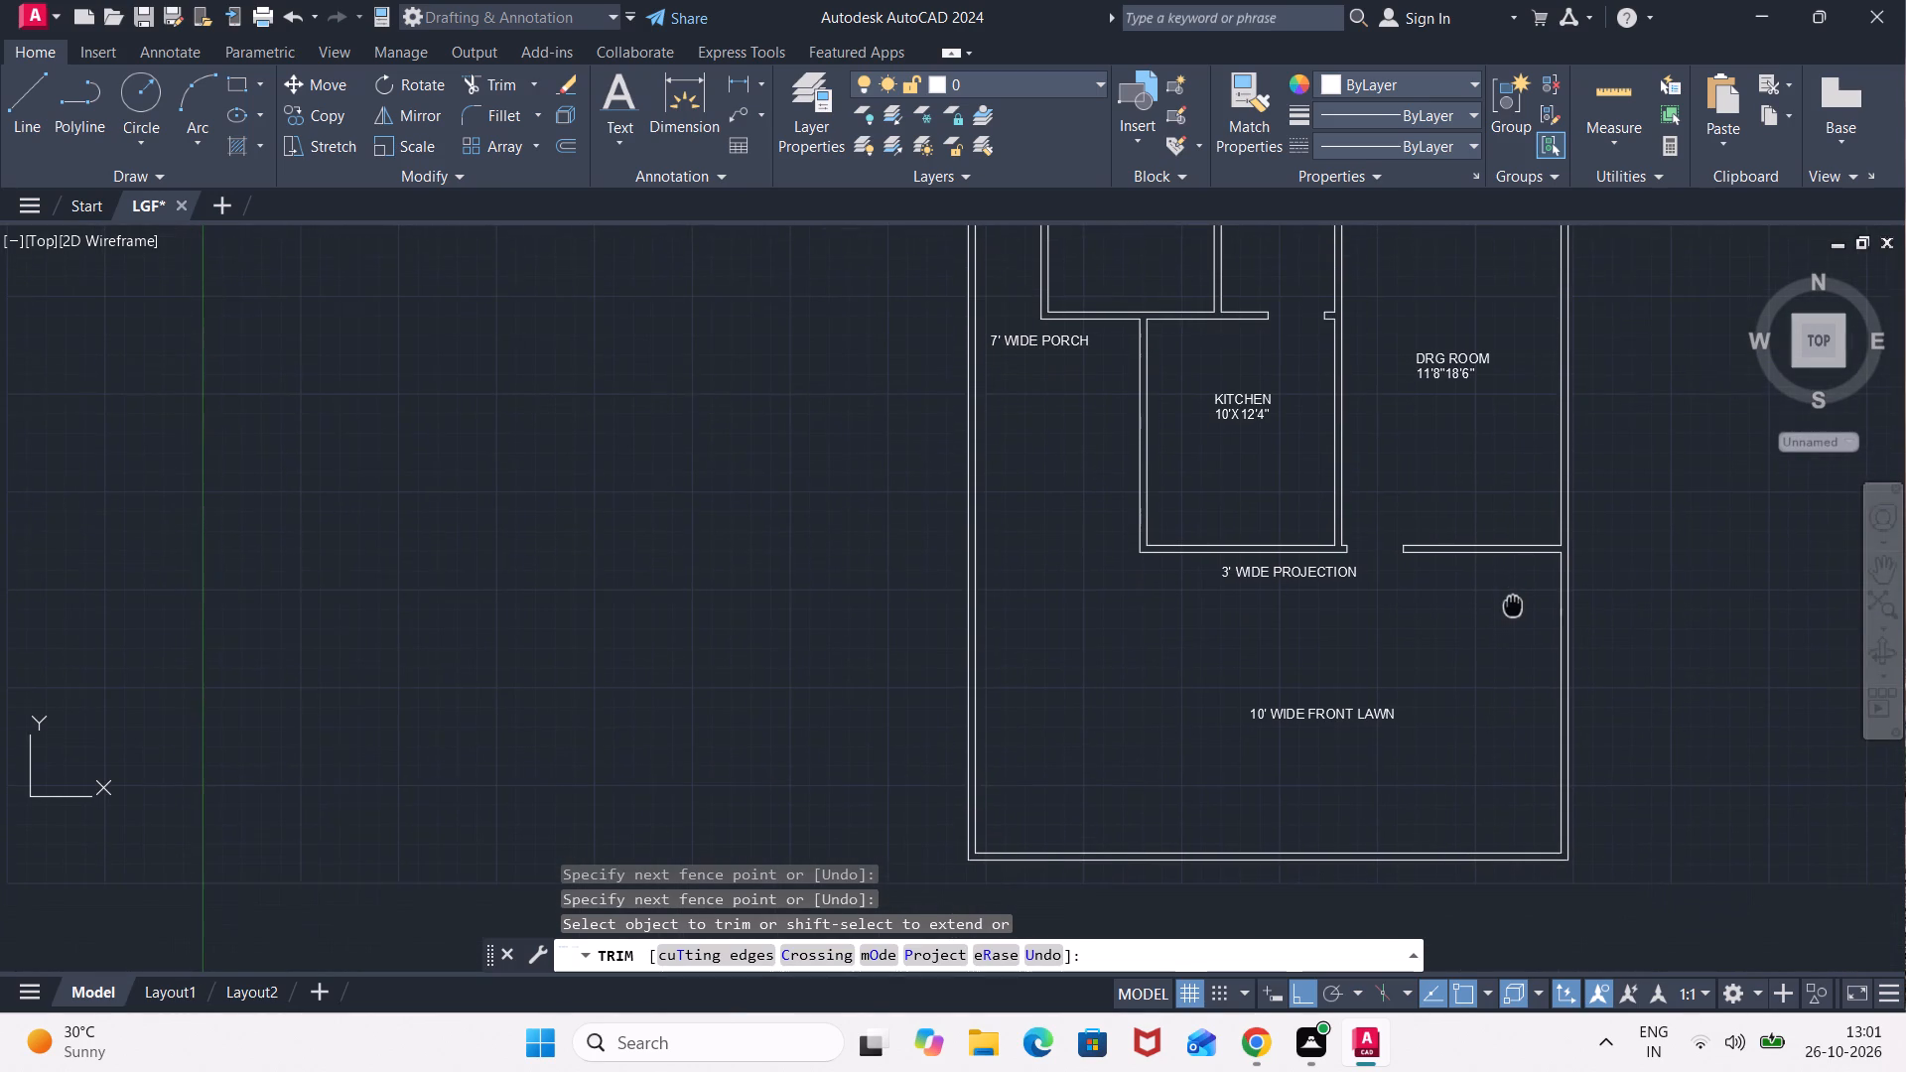
{"action": "middle_click_drag", "start_coordinate": [1513, 598], "coordinate": [1526, 807]}
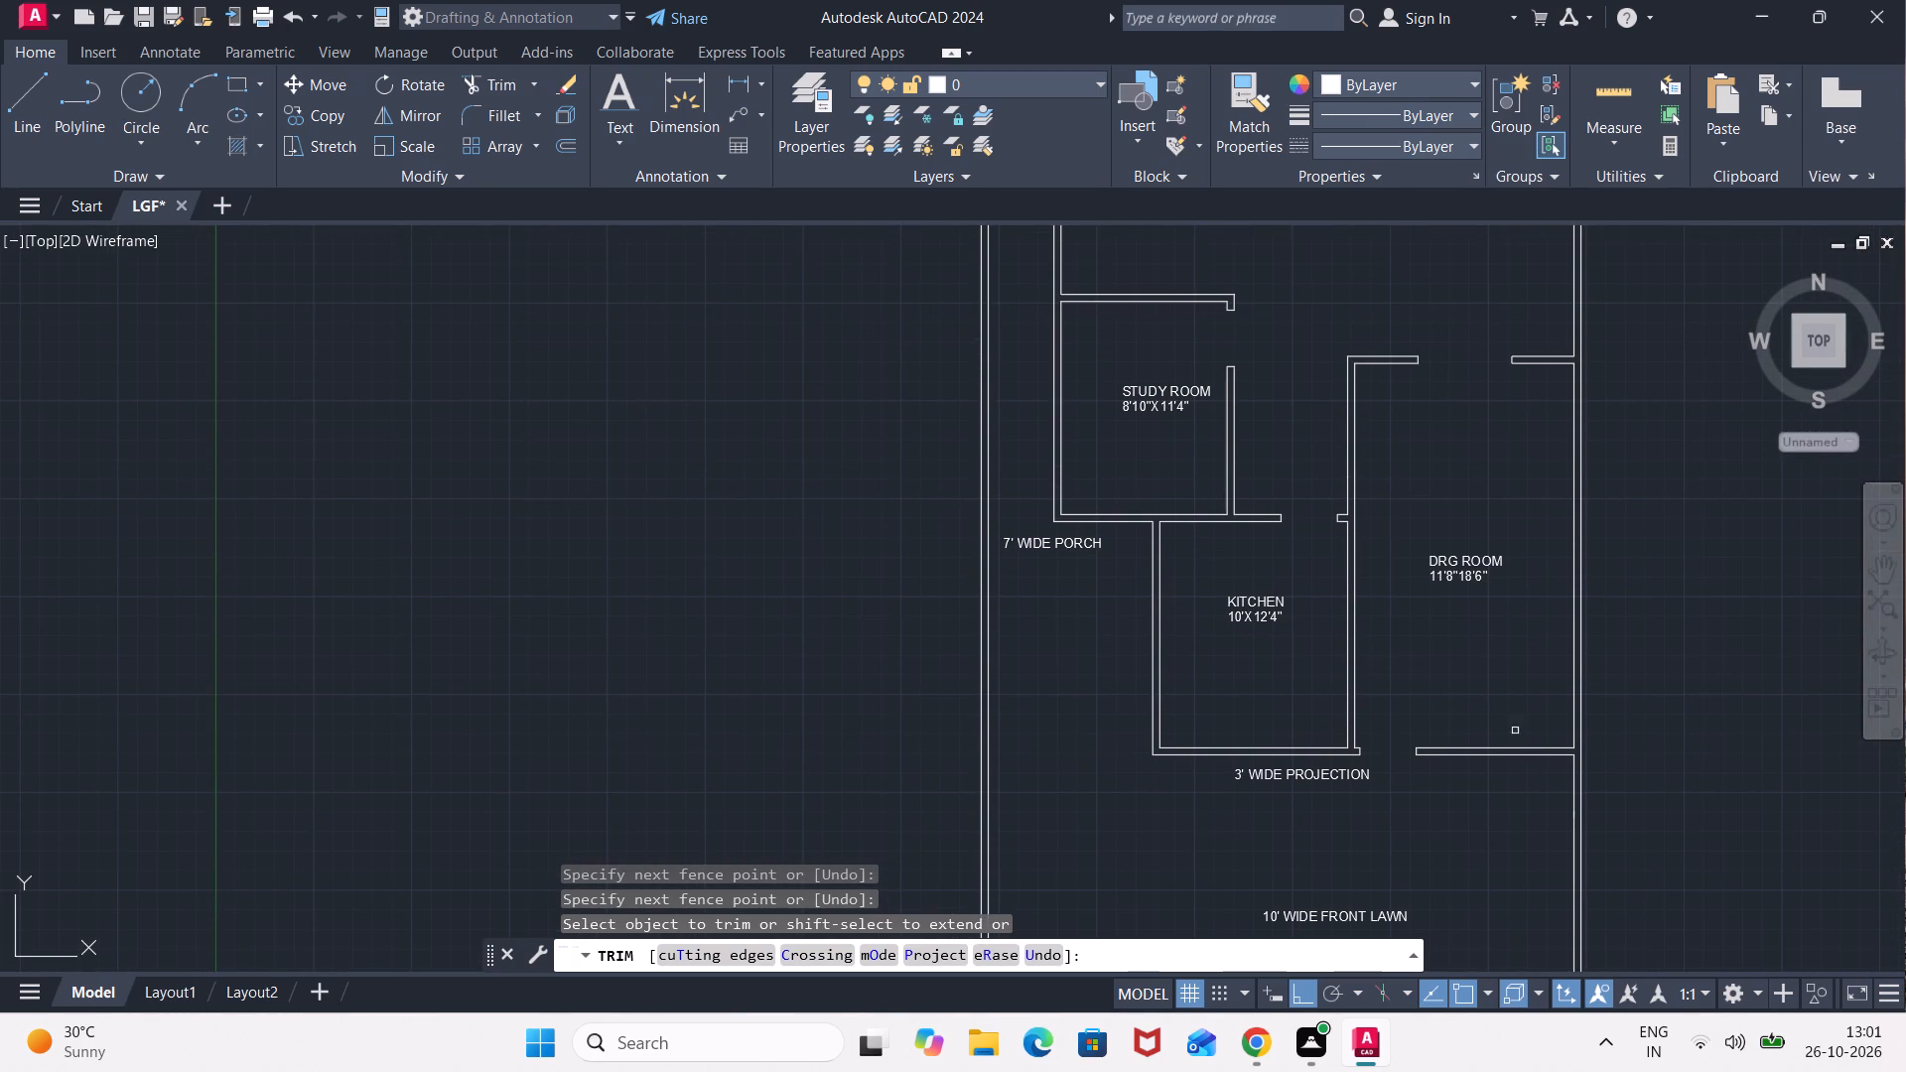
{"action": "middle_click_drag", "start_coordinate": [1424, 712], "coordinate": [1455, 877]}
{"action": "middle_click_drag", "start_coordinate": [1435, 621], "coordinate": [1413, 869]}
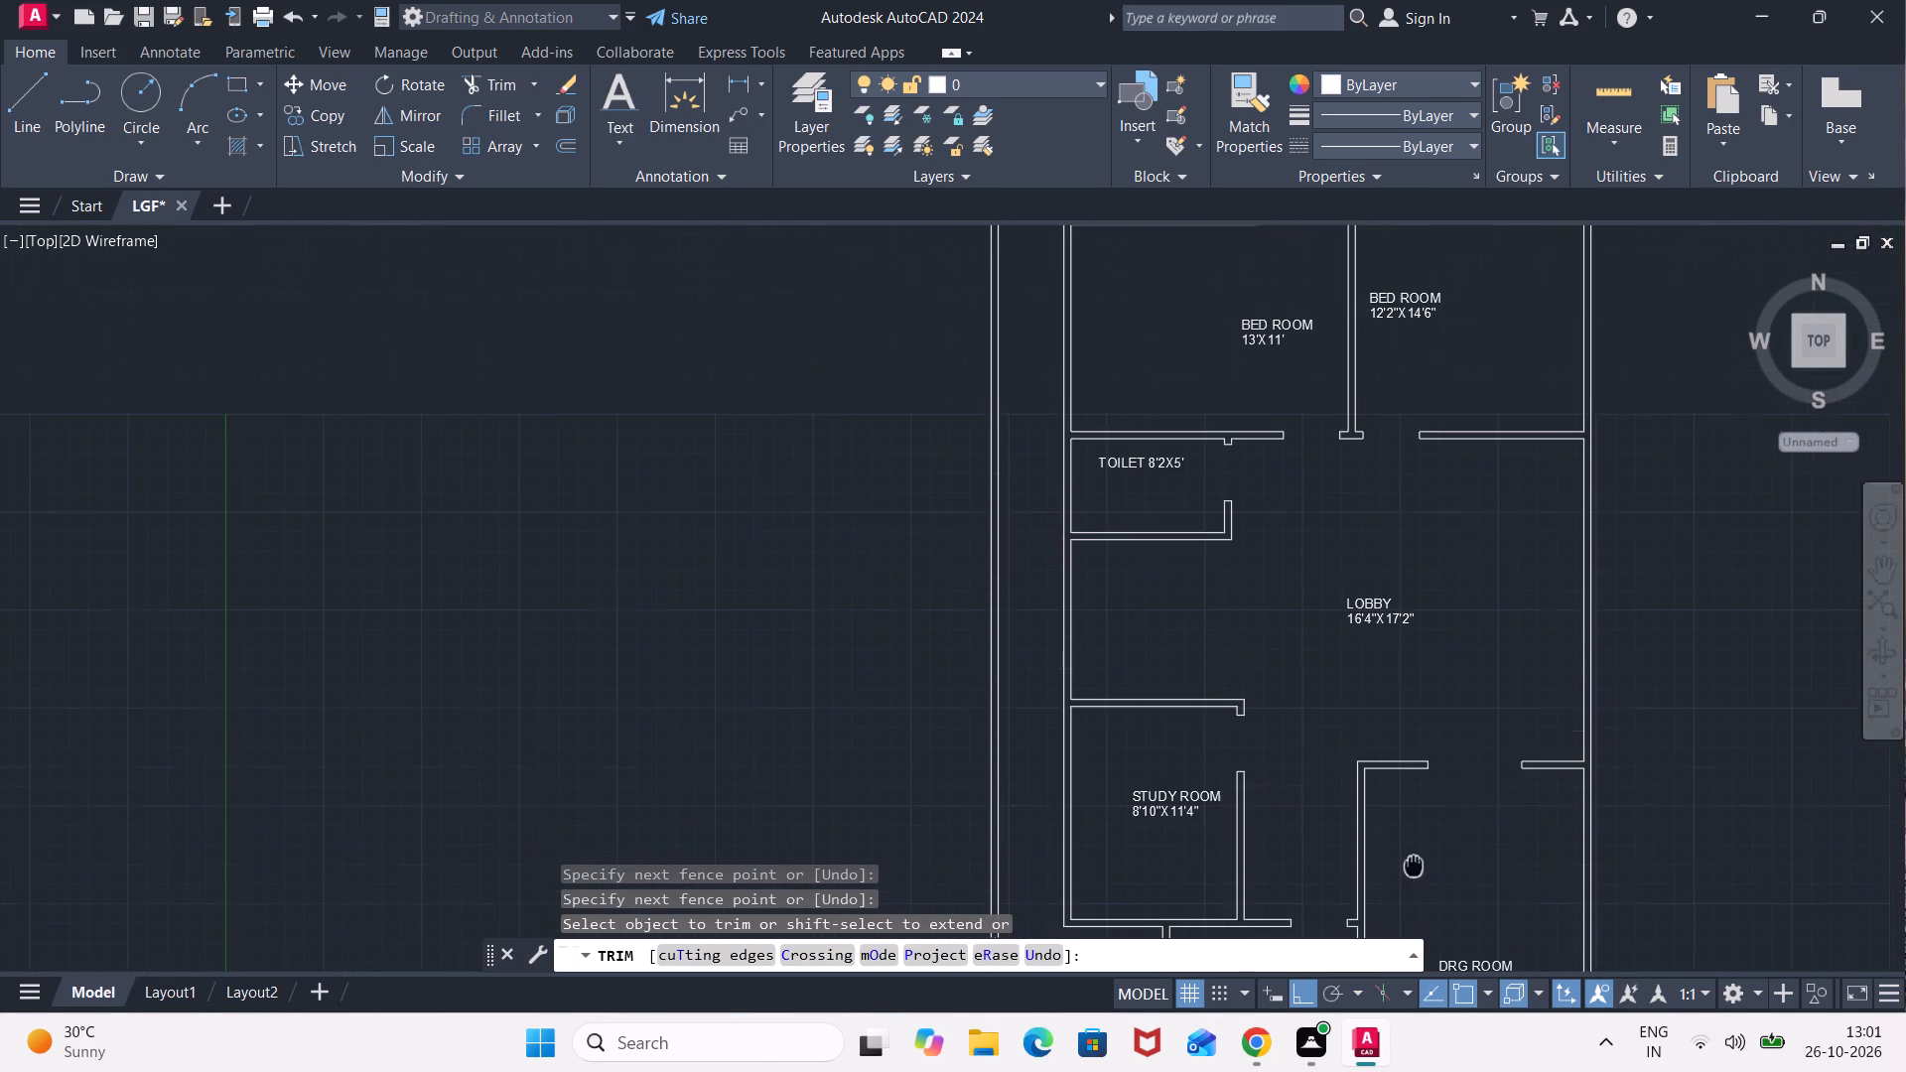
{"action": "middle_click_drag", "start_coordinate": [1413, 869], "coordinate": [1410, 854]}
{"action": "middle_click_drag", "start_coordinate": [1461, 614], "coordinate": [1435, 792]}
{"action": "middle_click_drag", "start_coordinate": [1447, 575], "coordinate": [1406, 754]}
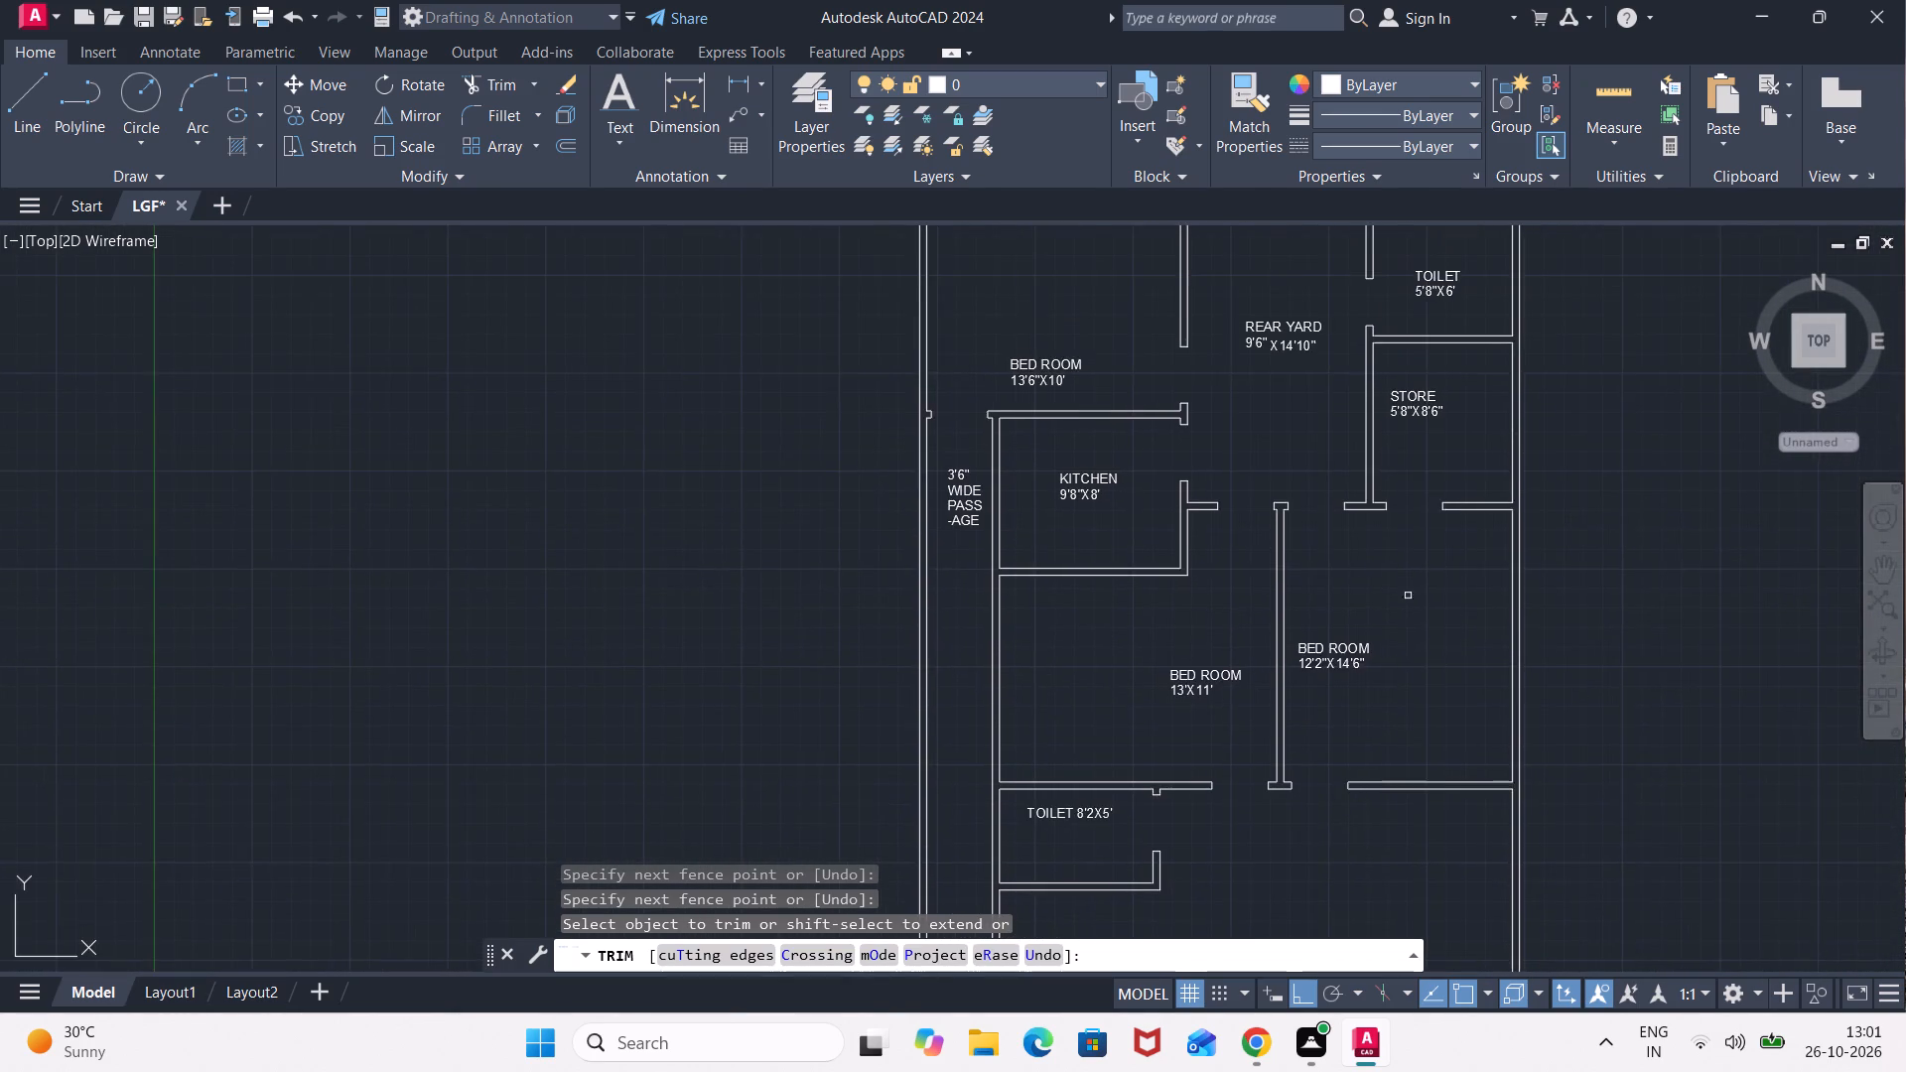
{"action": "middle_click_drag", "start_coordinate": [1408, 595], "coordinate": [1384, 764]}
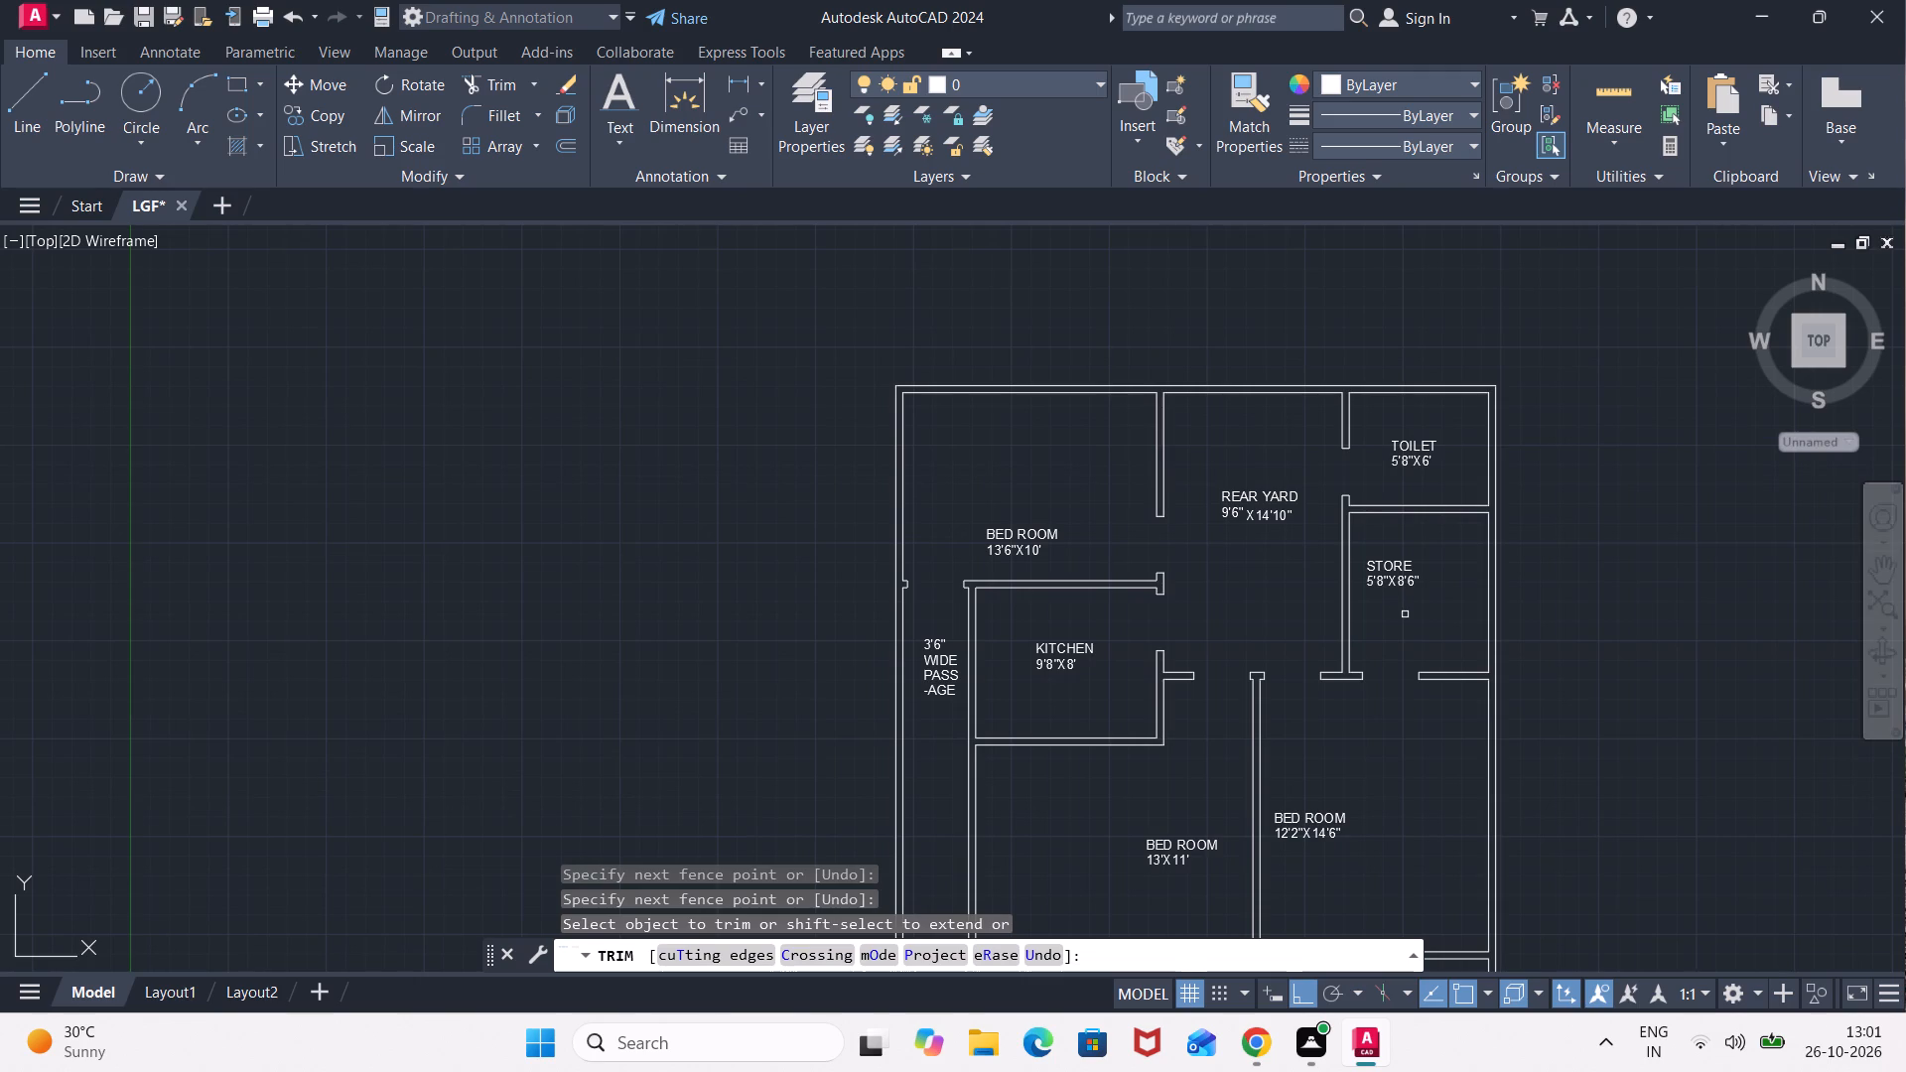
{"action": "key", "text": "Escape"}
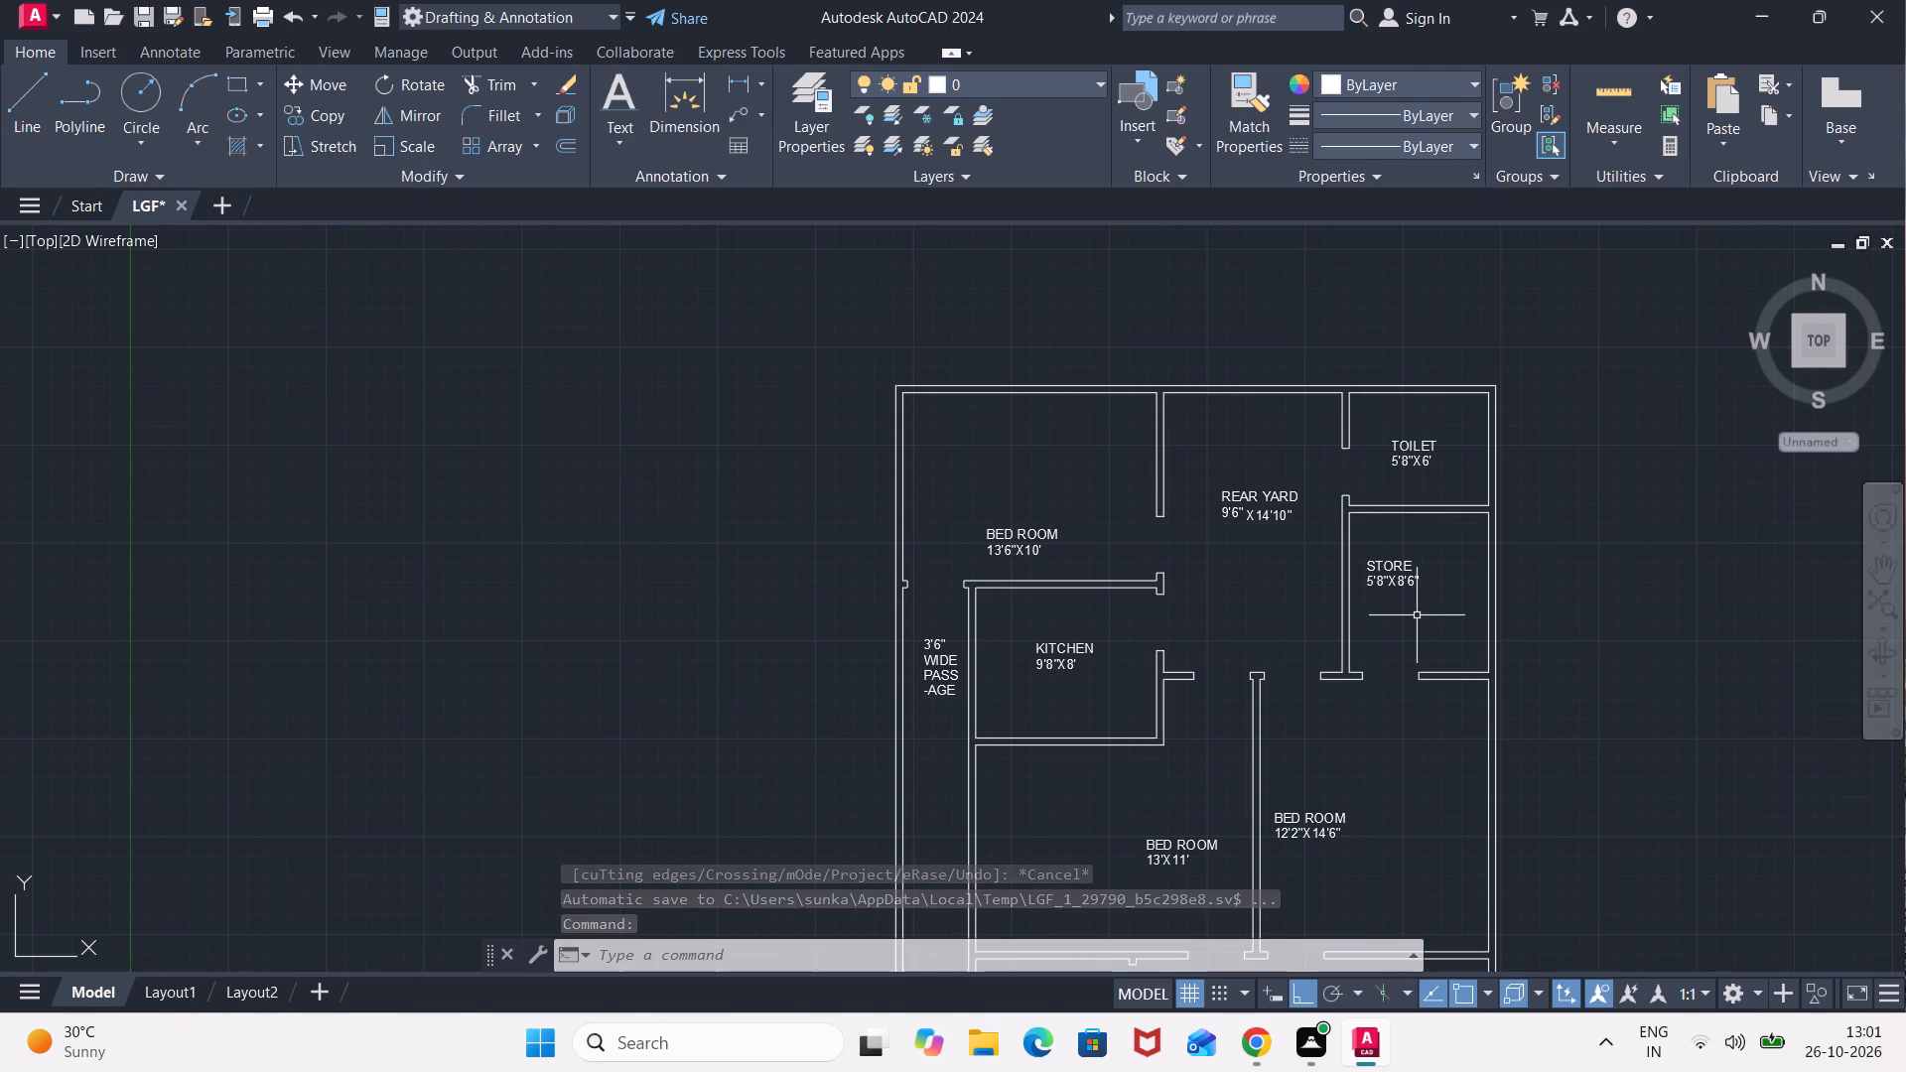
{"action": "key", "text": "Escape"}
Draw a line across the 13'X11' BED ROOM's rear-yard opening, continuing with a 3' door-leaf line into the room from the jamb beside the partition.
{"action": "key", "text": "l"}
{"action": "key", "text": "Return"}
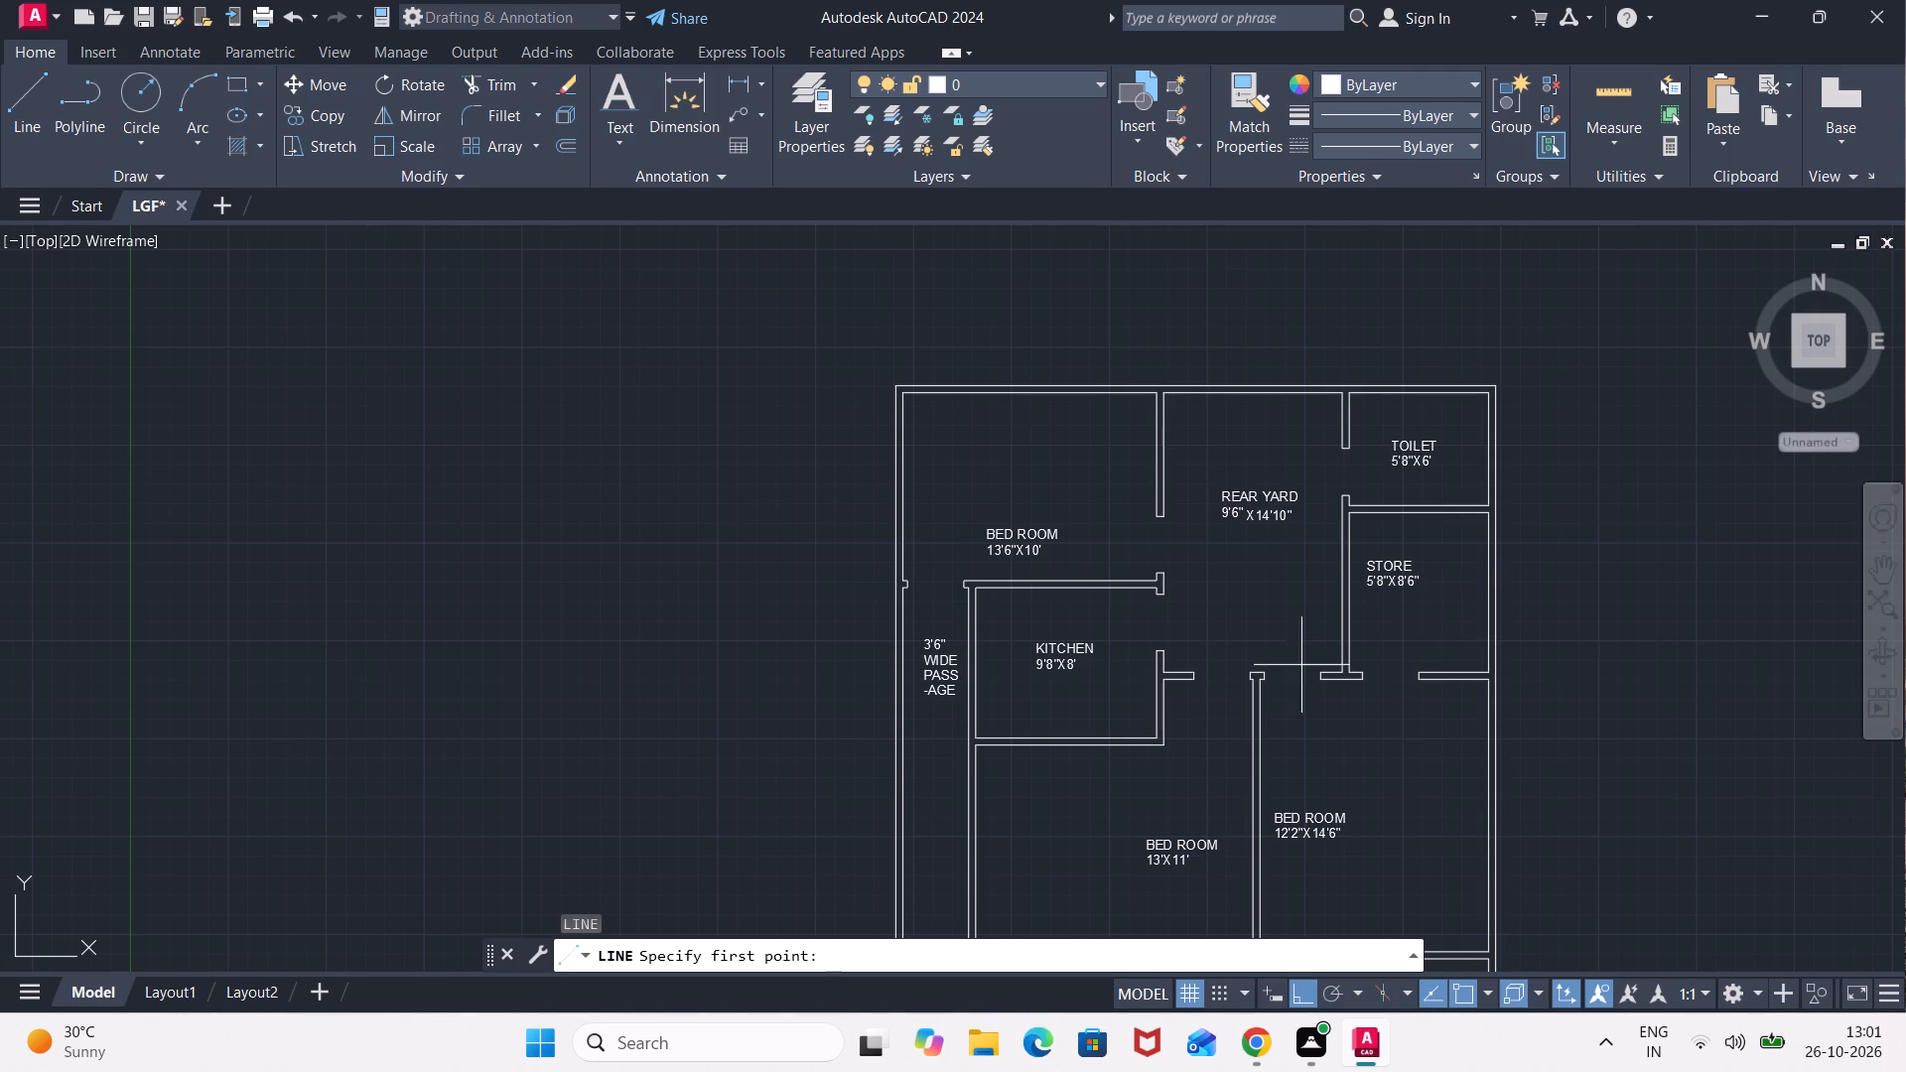
{"action": "scroll", "coordinate": [1253, 678], "scroll_direction": "up", "scroll_amount": 4}
{"action": "left_click", "coordinate": [984, 632]}
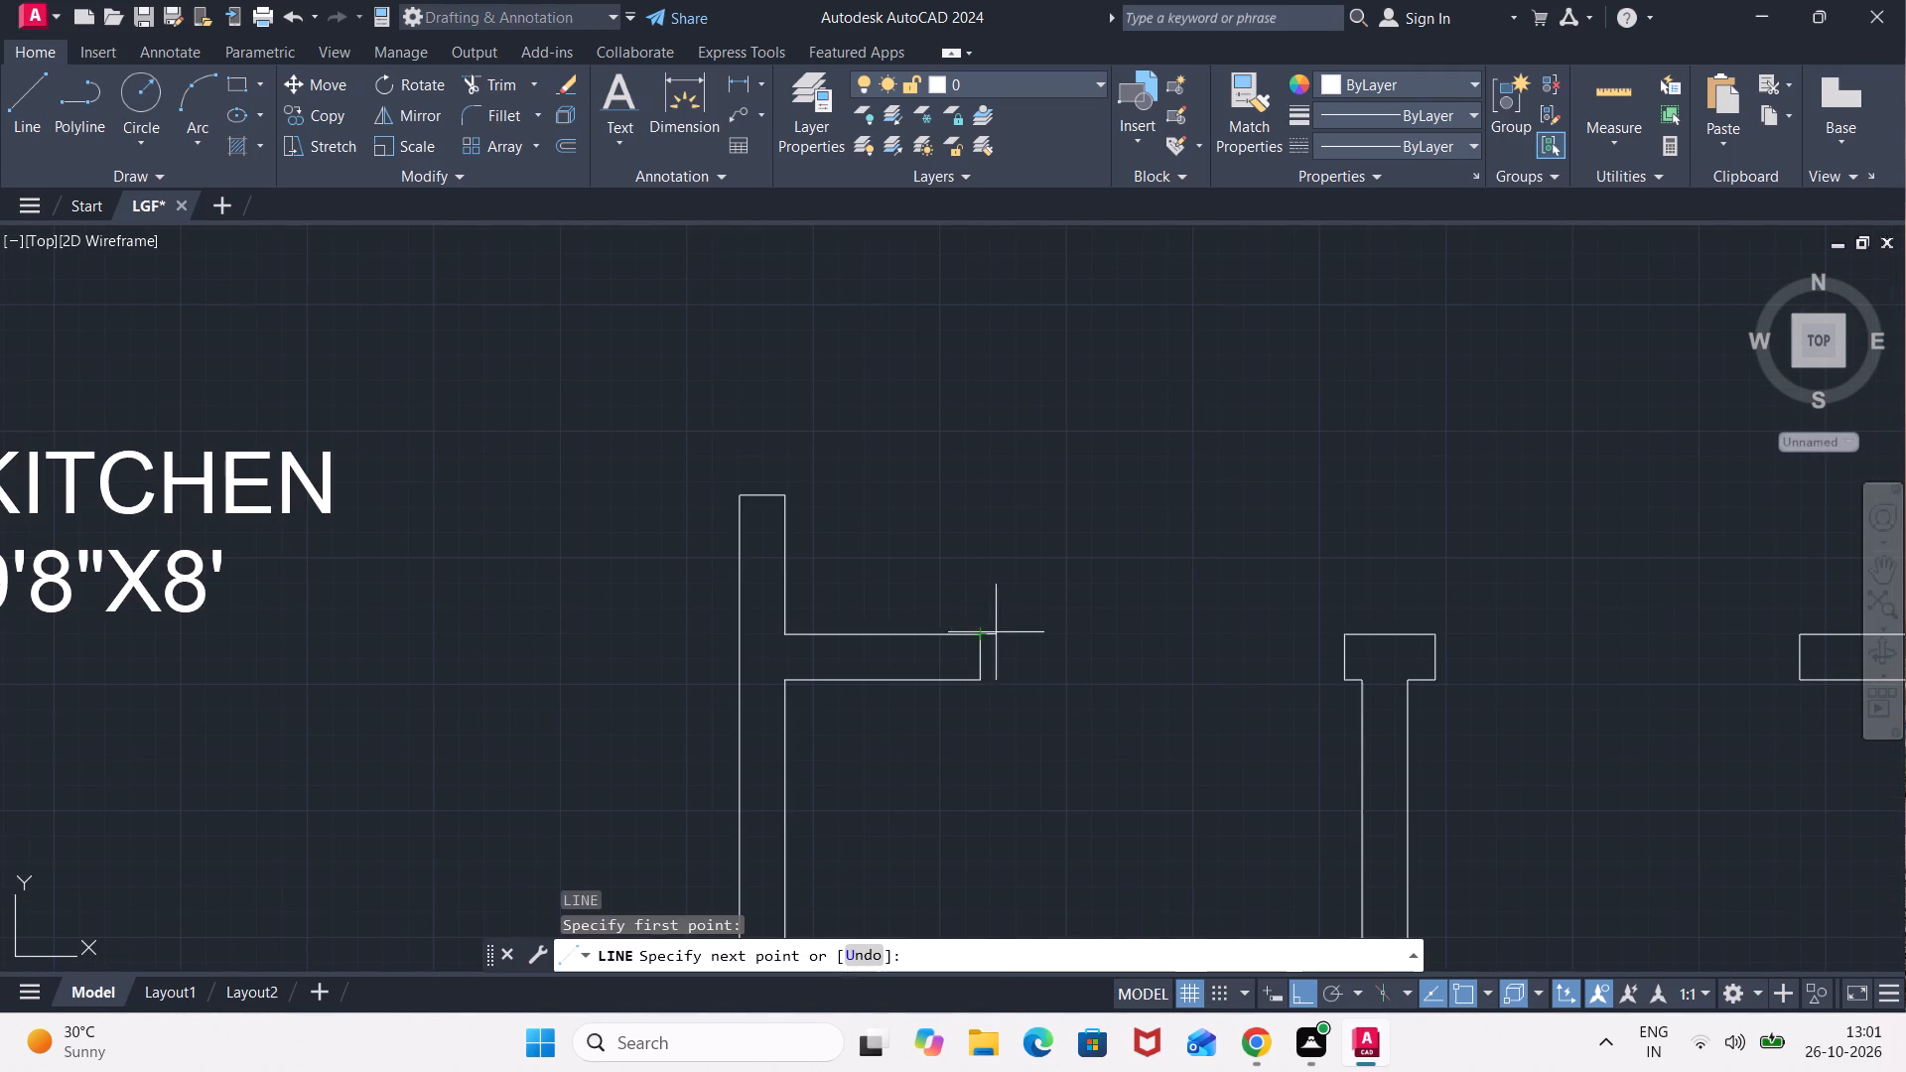
{"action": "left_click", "coordinate": [1353, 637]}
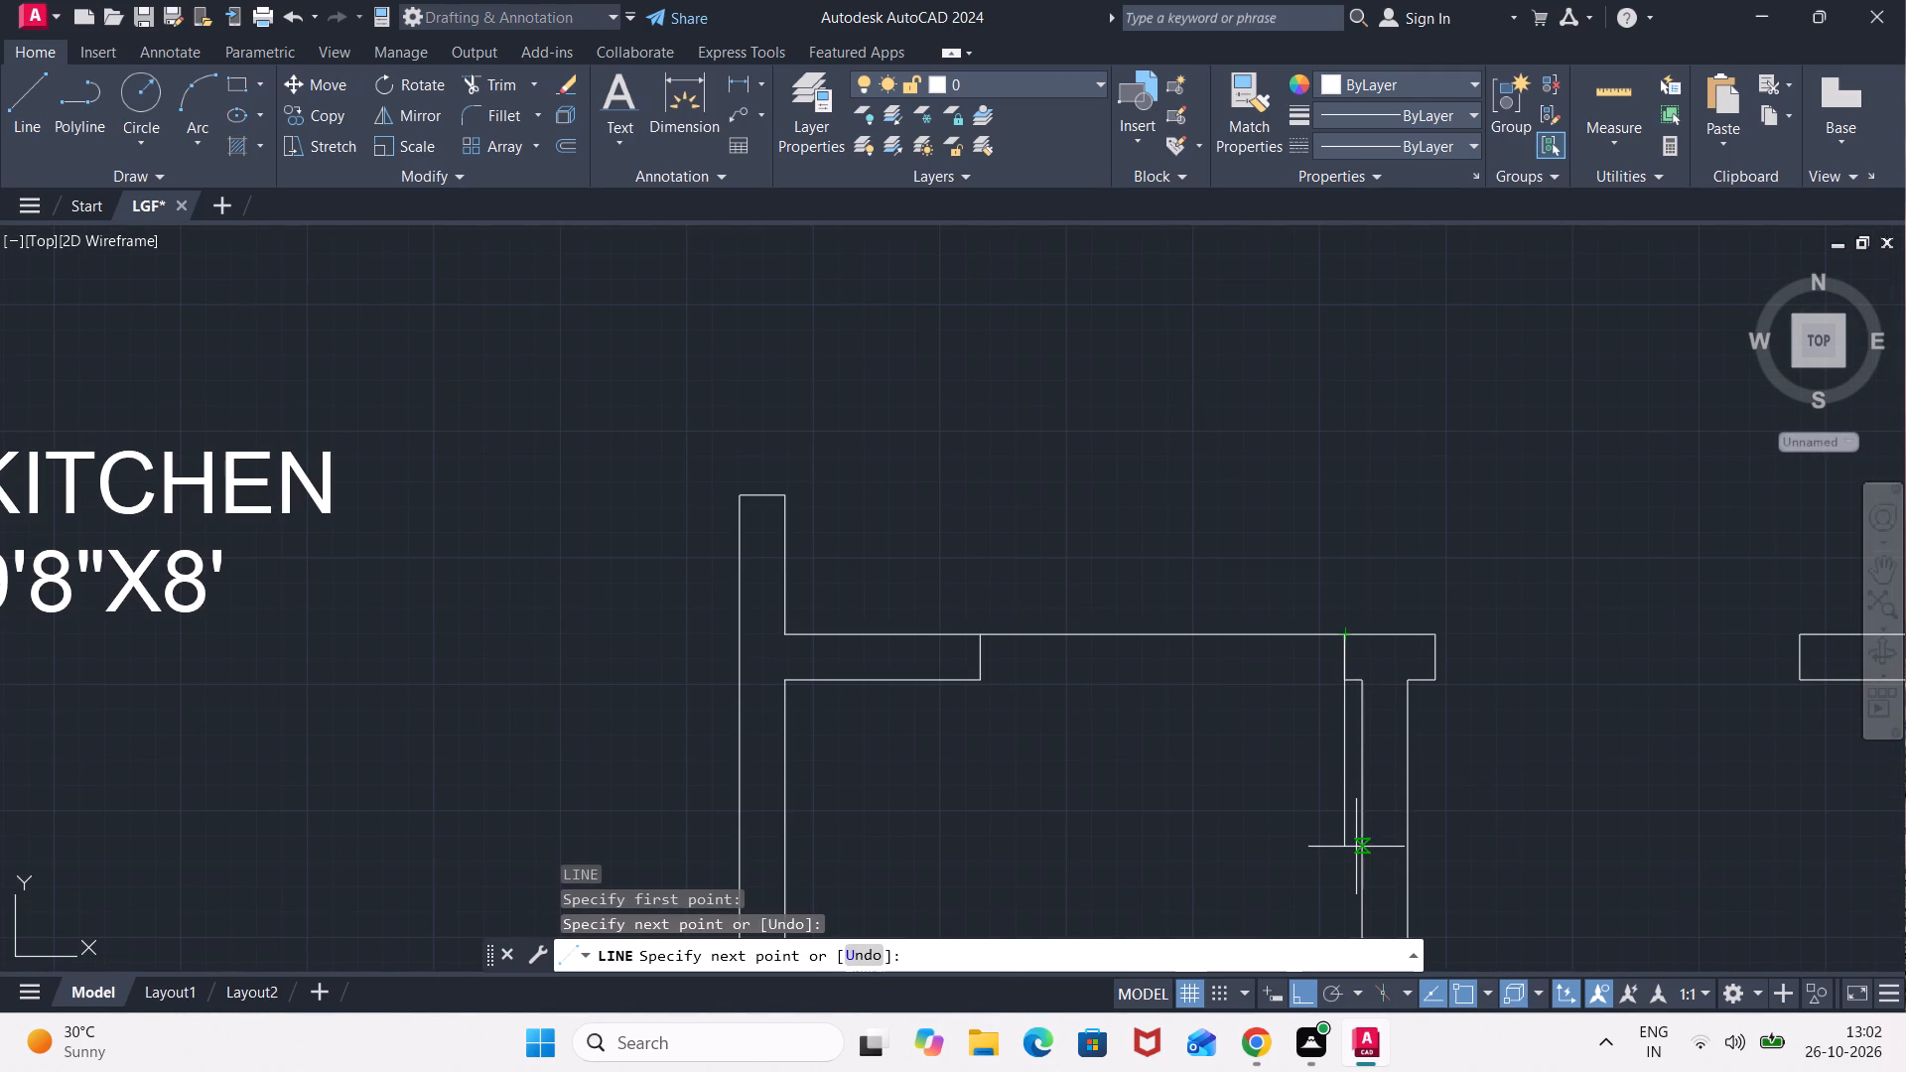
{"action": "type", "text": "3'"}
{"action": "key", "text": "Return"}
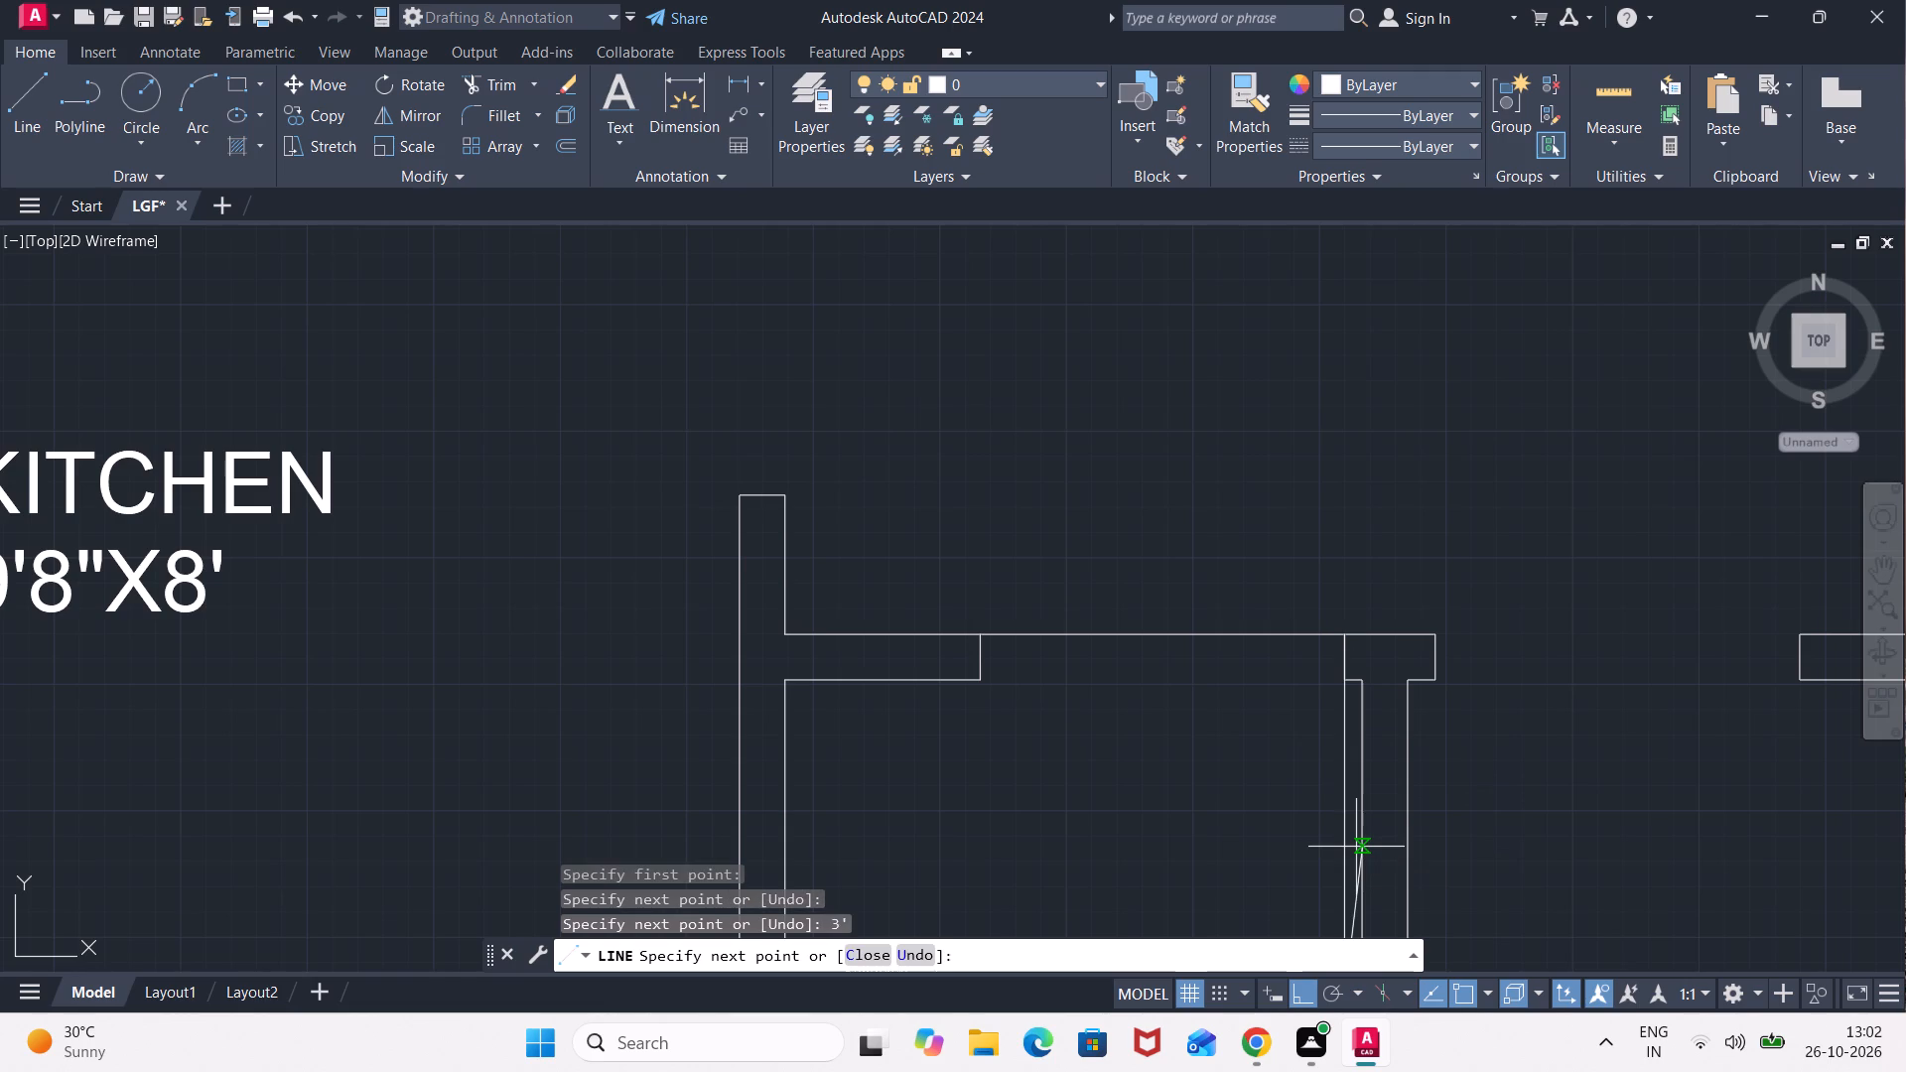
{"action": "key", "text": "Escape"}
Offset the 3' door-leaf line 2" toward the opening to give the door leaf its thickness.
{"action": "scroll", "coordinate": [1321, 851], "scroll_direction": "down", "scroll_amount": 1}
{"action": "middle_click_drag", "start_coordinate": [1291, 860], "coordinate": [1303, 714]}
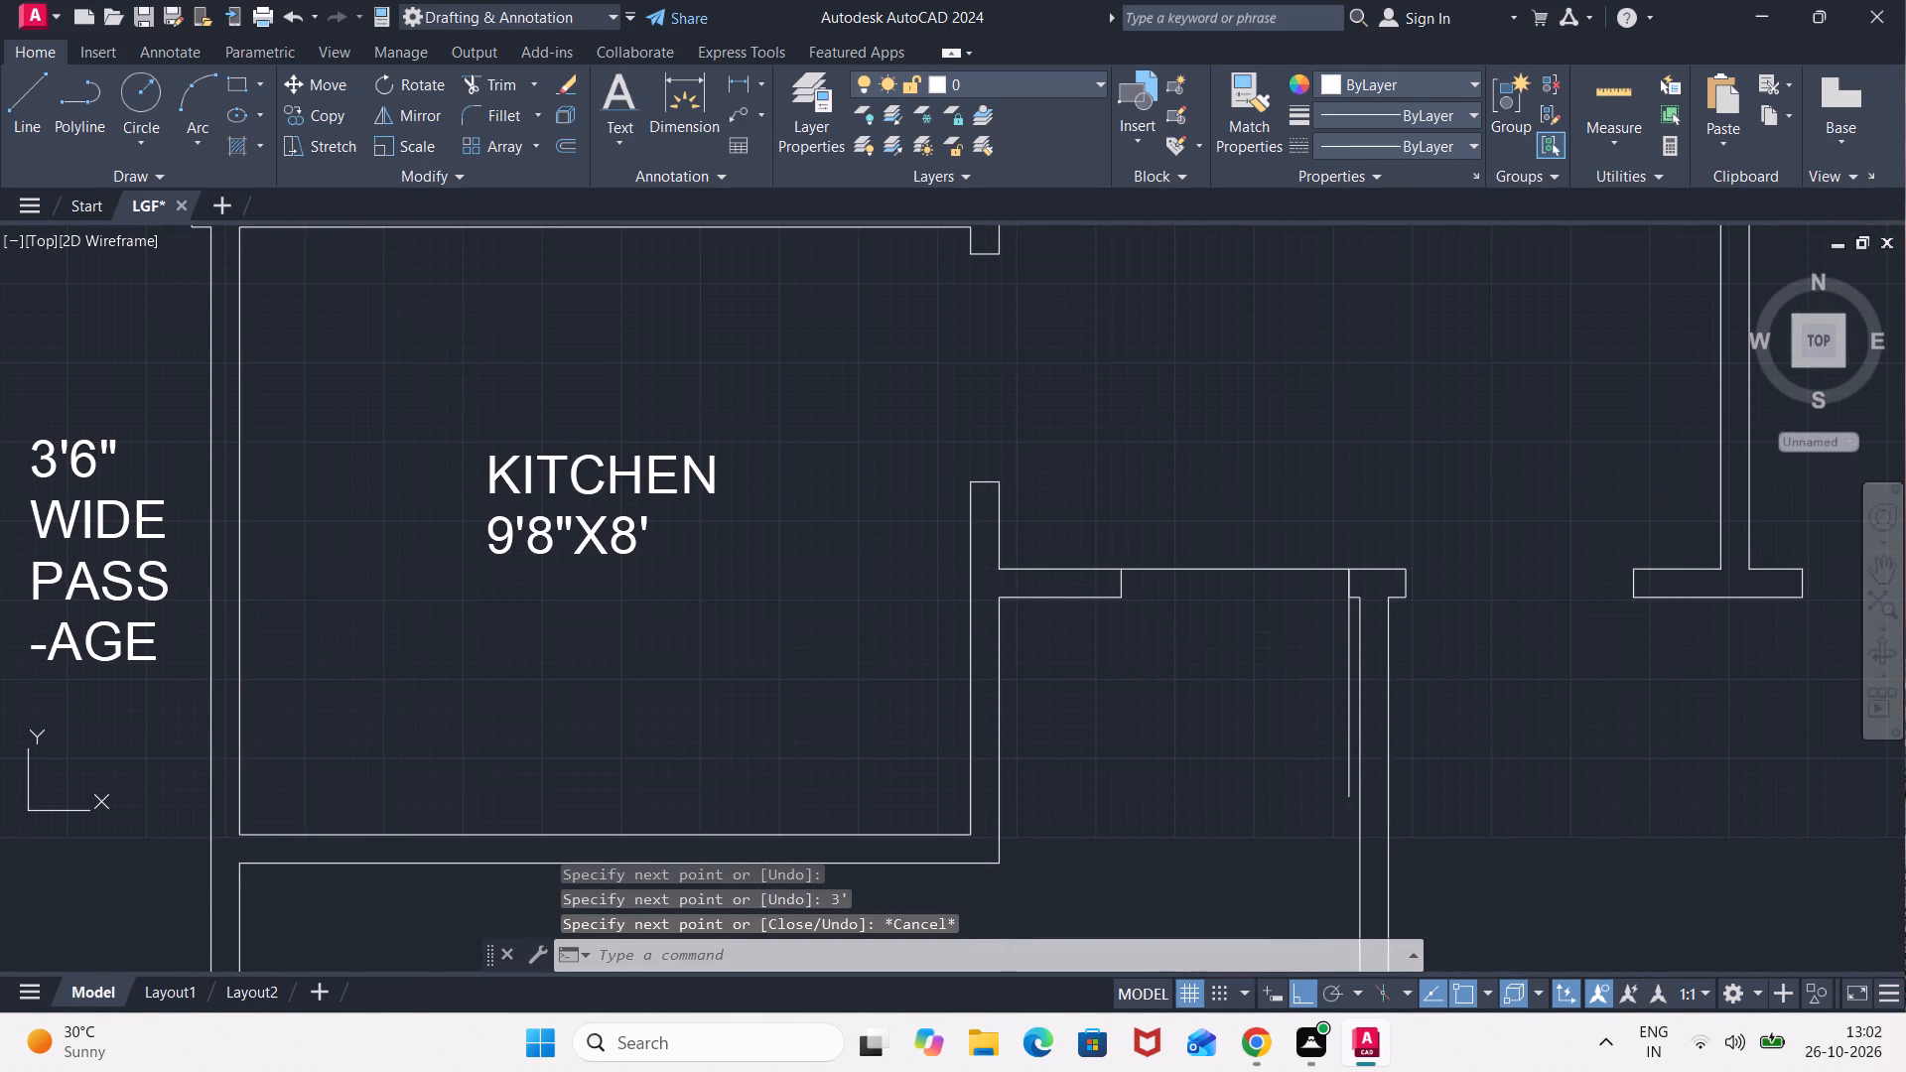
{"action": "key", "text": "o"}
{"action": "key", "text": "Return"}
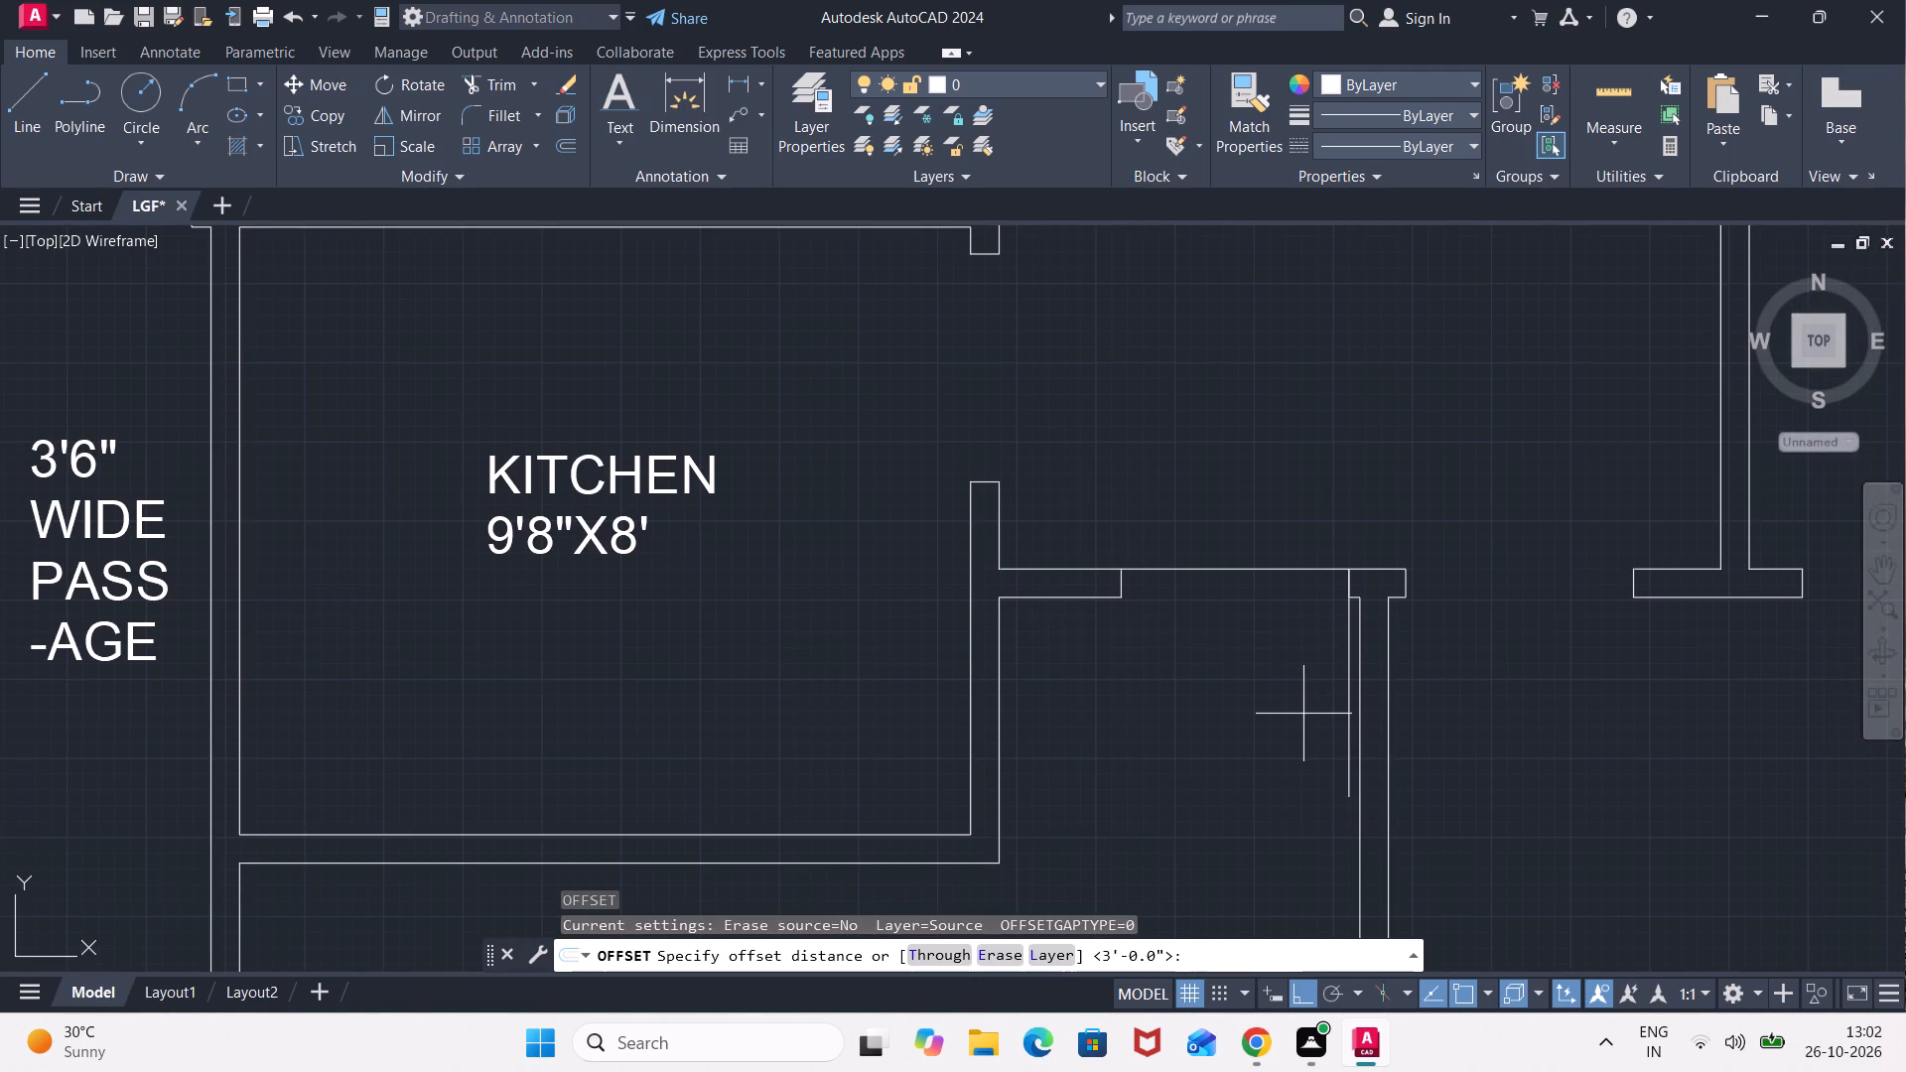
{"action": "type", "text": "2\""}
{"action": "key", "text": "Return"}
{"action": "left_click", "coordinate": [1352, 704]}
{"action": "left_click", "coordinate": [1228, 719]}
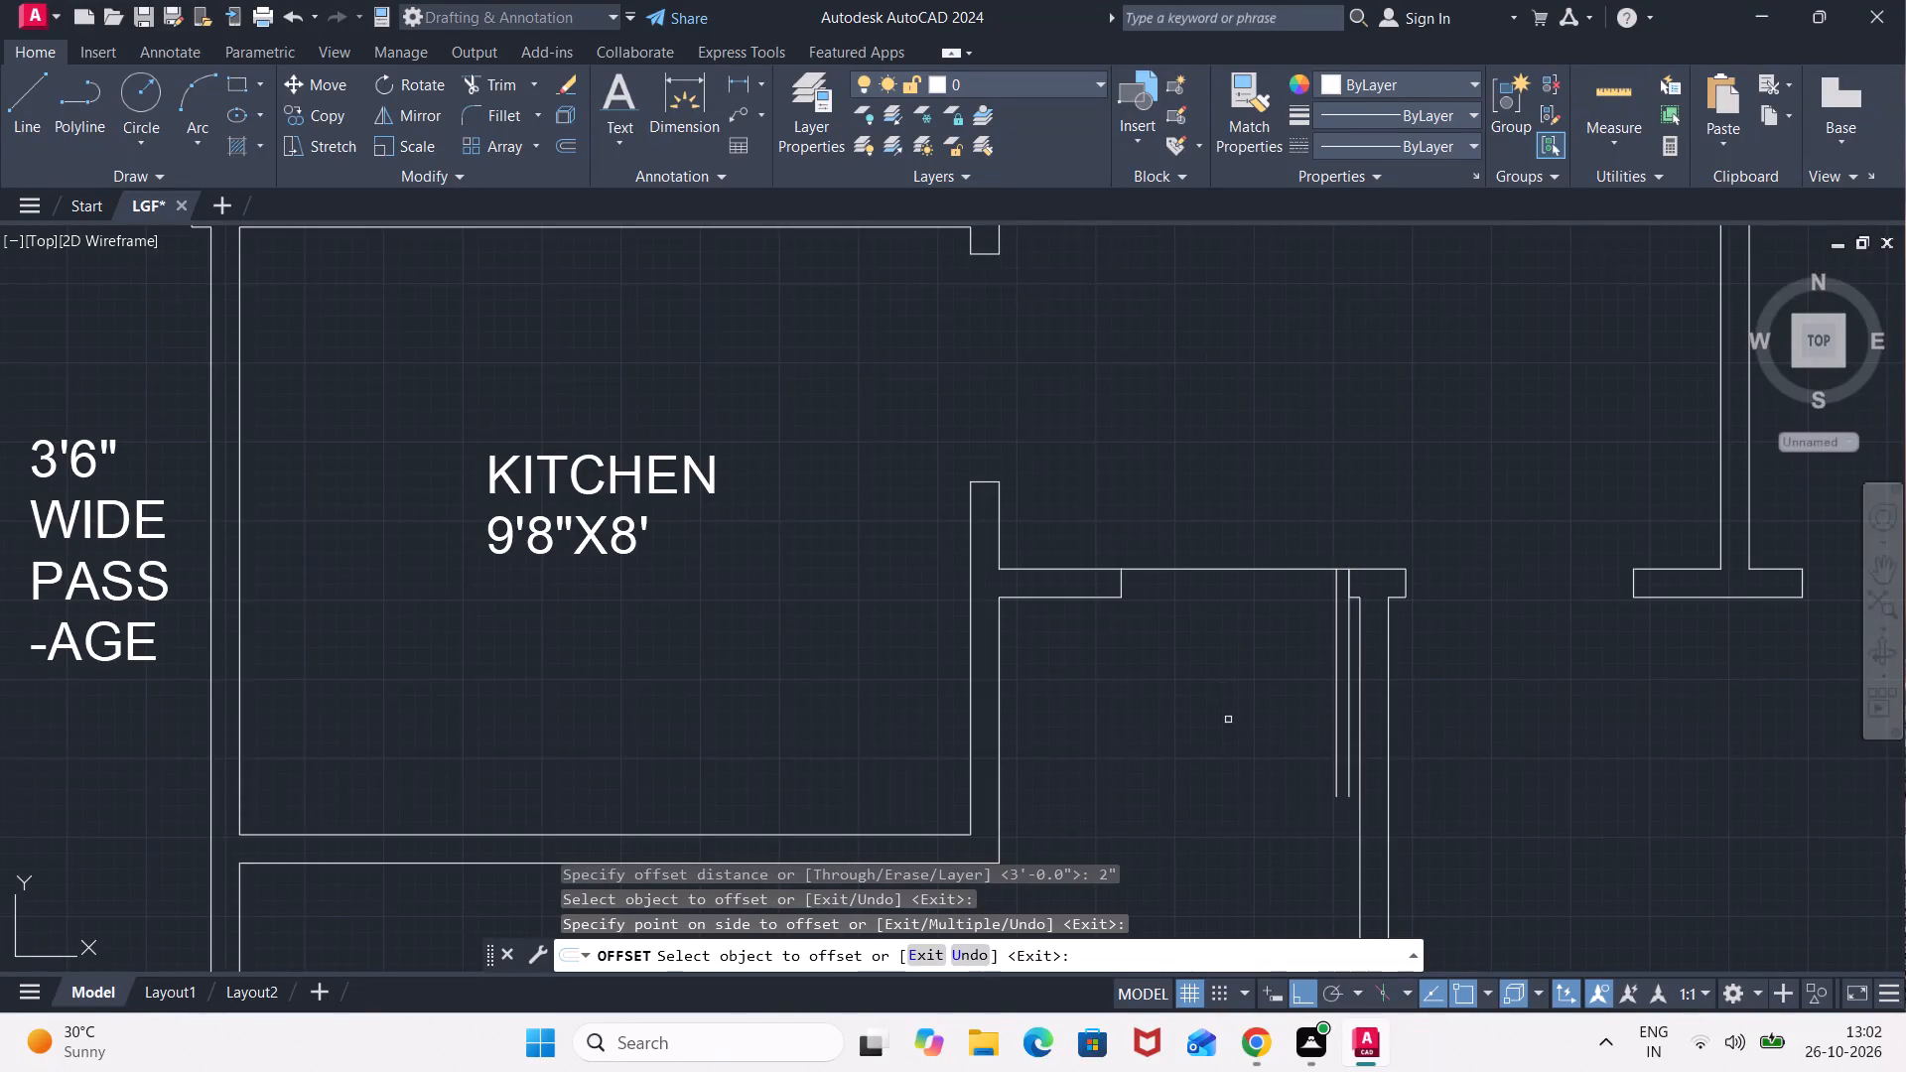
Draw a Start, End, Direction arc from the door leaf's free end to the opposite jamb as the 13'X11' BED ROOM's rear door swing.
{"action": "left_click", "coordinate": [211, 133]}
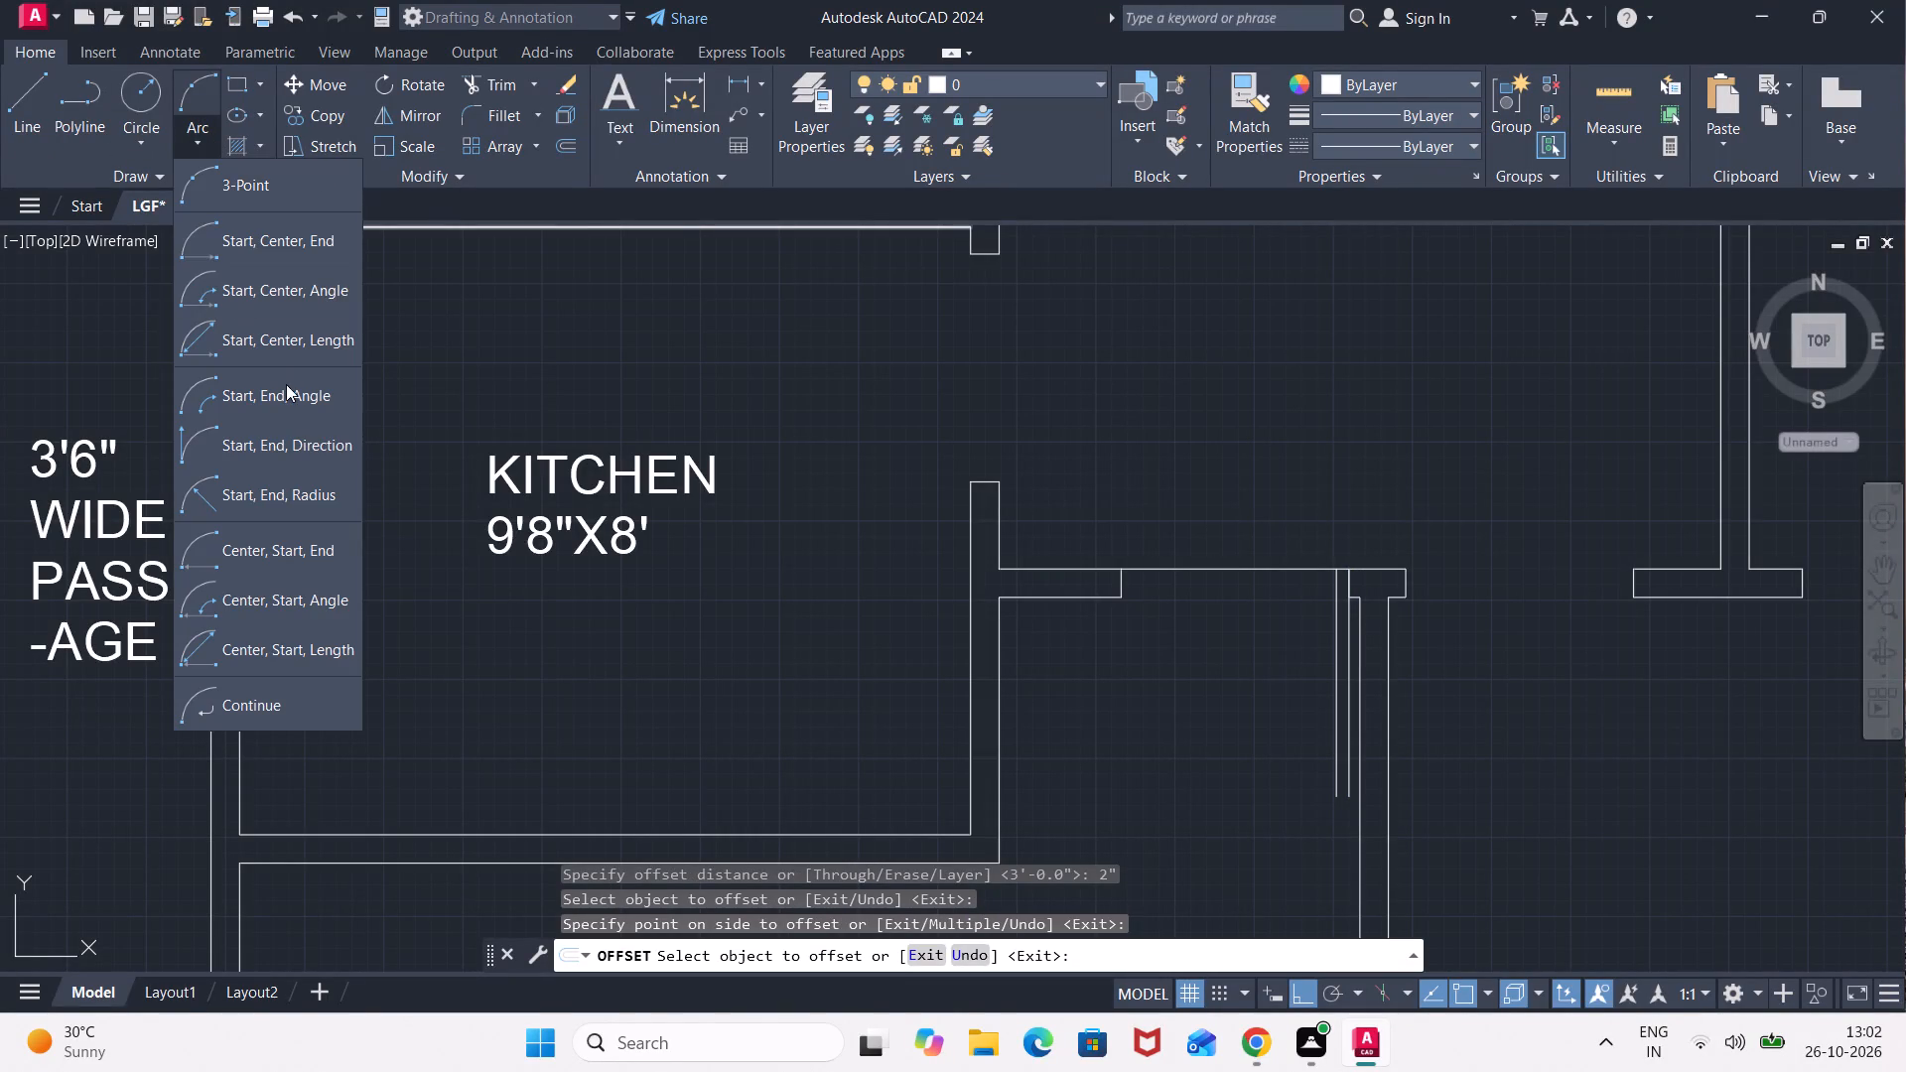
{"action": "left_click", "coordinate": [305, 445]}
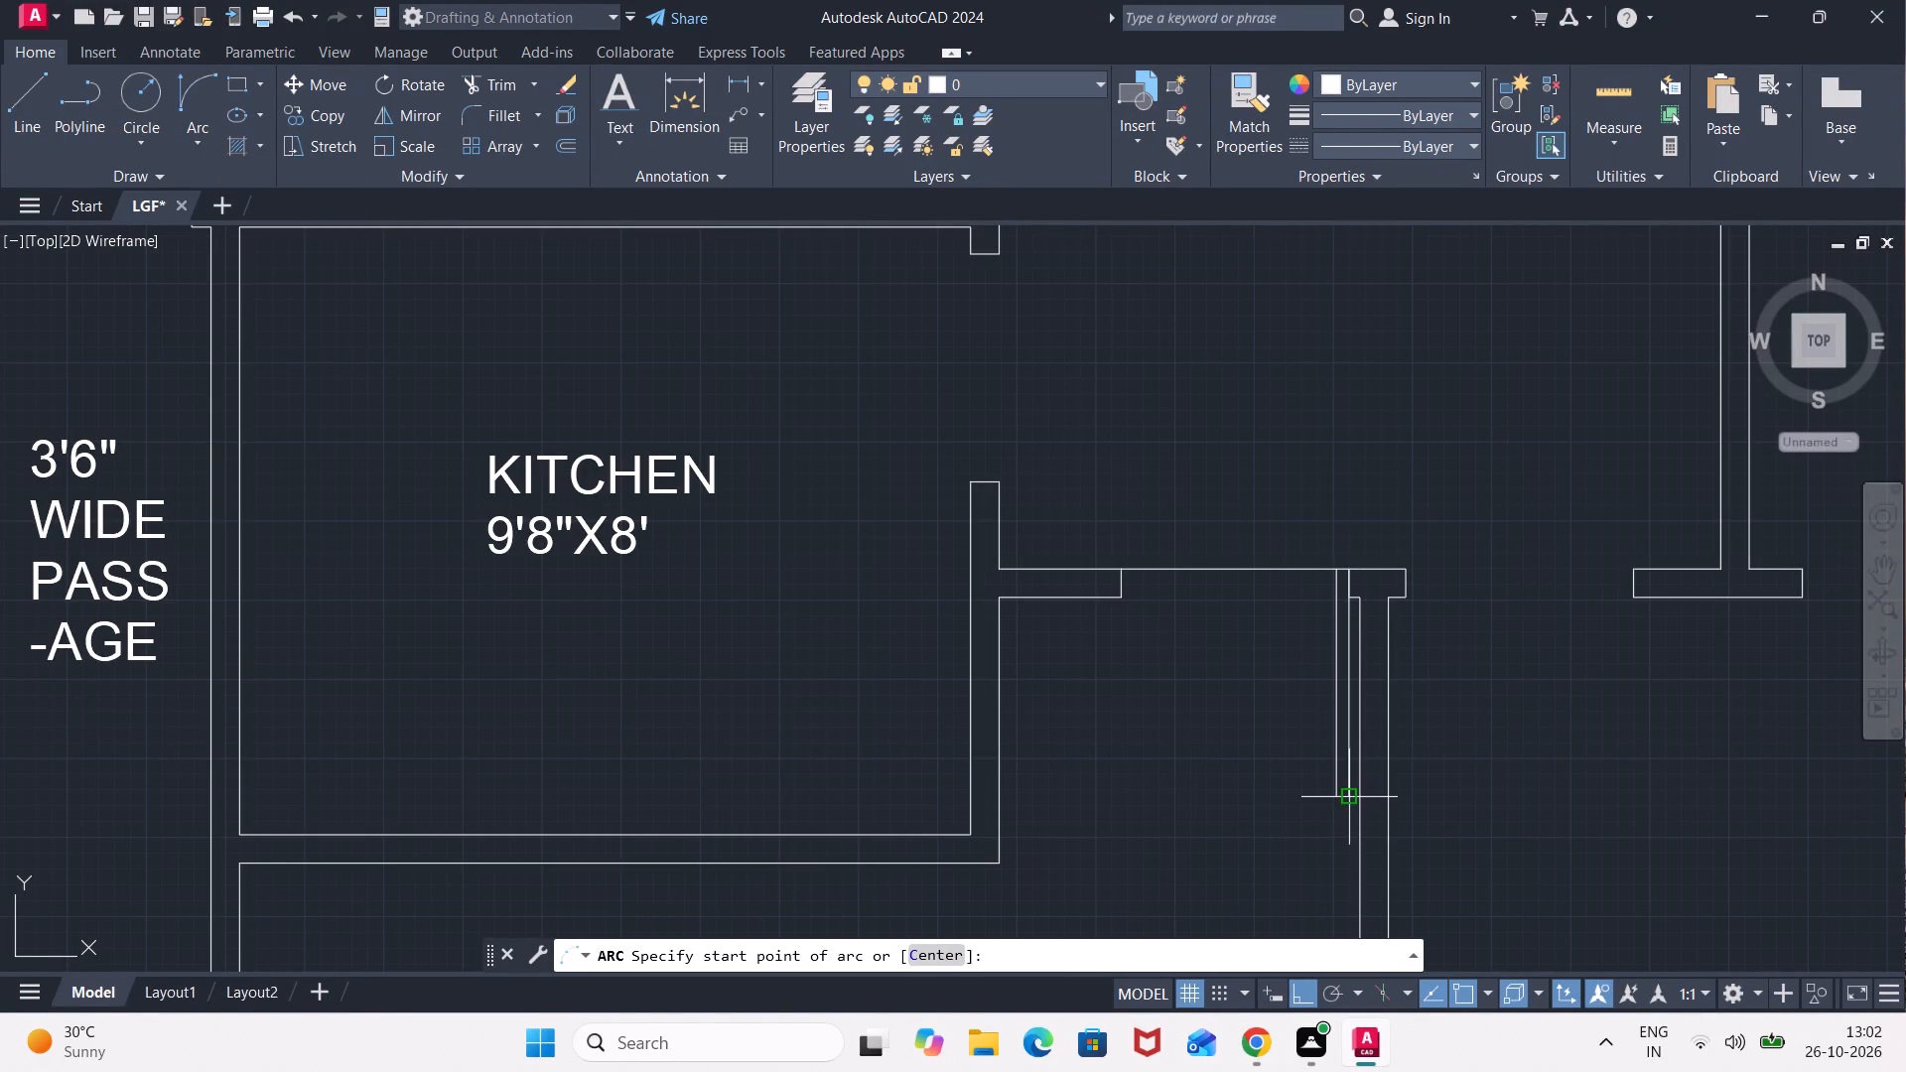
{"action": "left_click", "coordinate": [1351, 792]}
{"action": "scroll", "coordinate": [1136, 588], "scroll_direction": "up", "scroll_amount": 2}
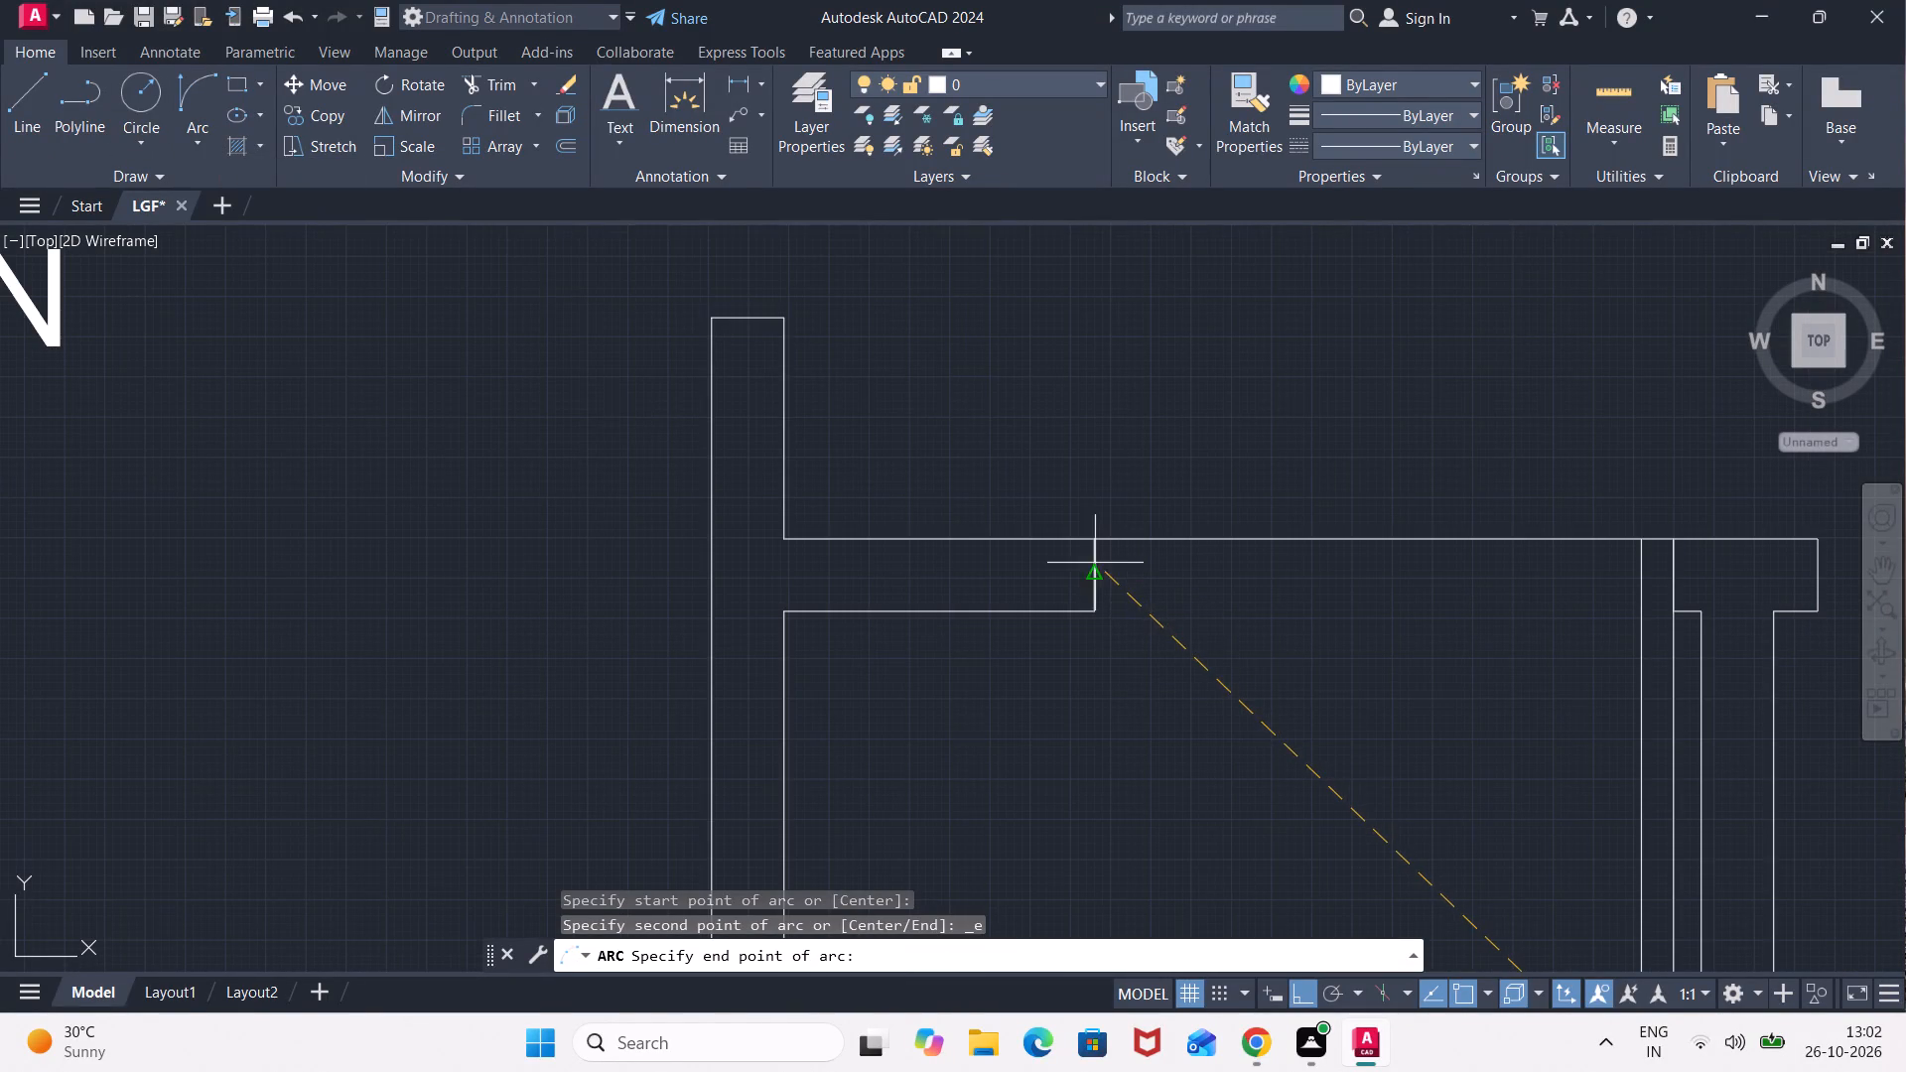
{"action": "left_click", "coordinate": [1087, 544]}
{"action": "left_click", "coordinate": [999, 737]}
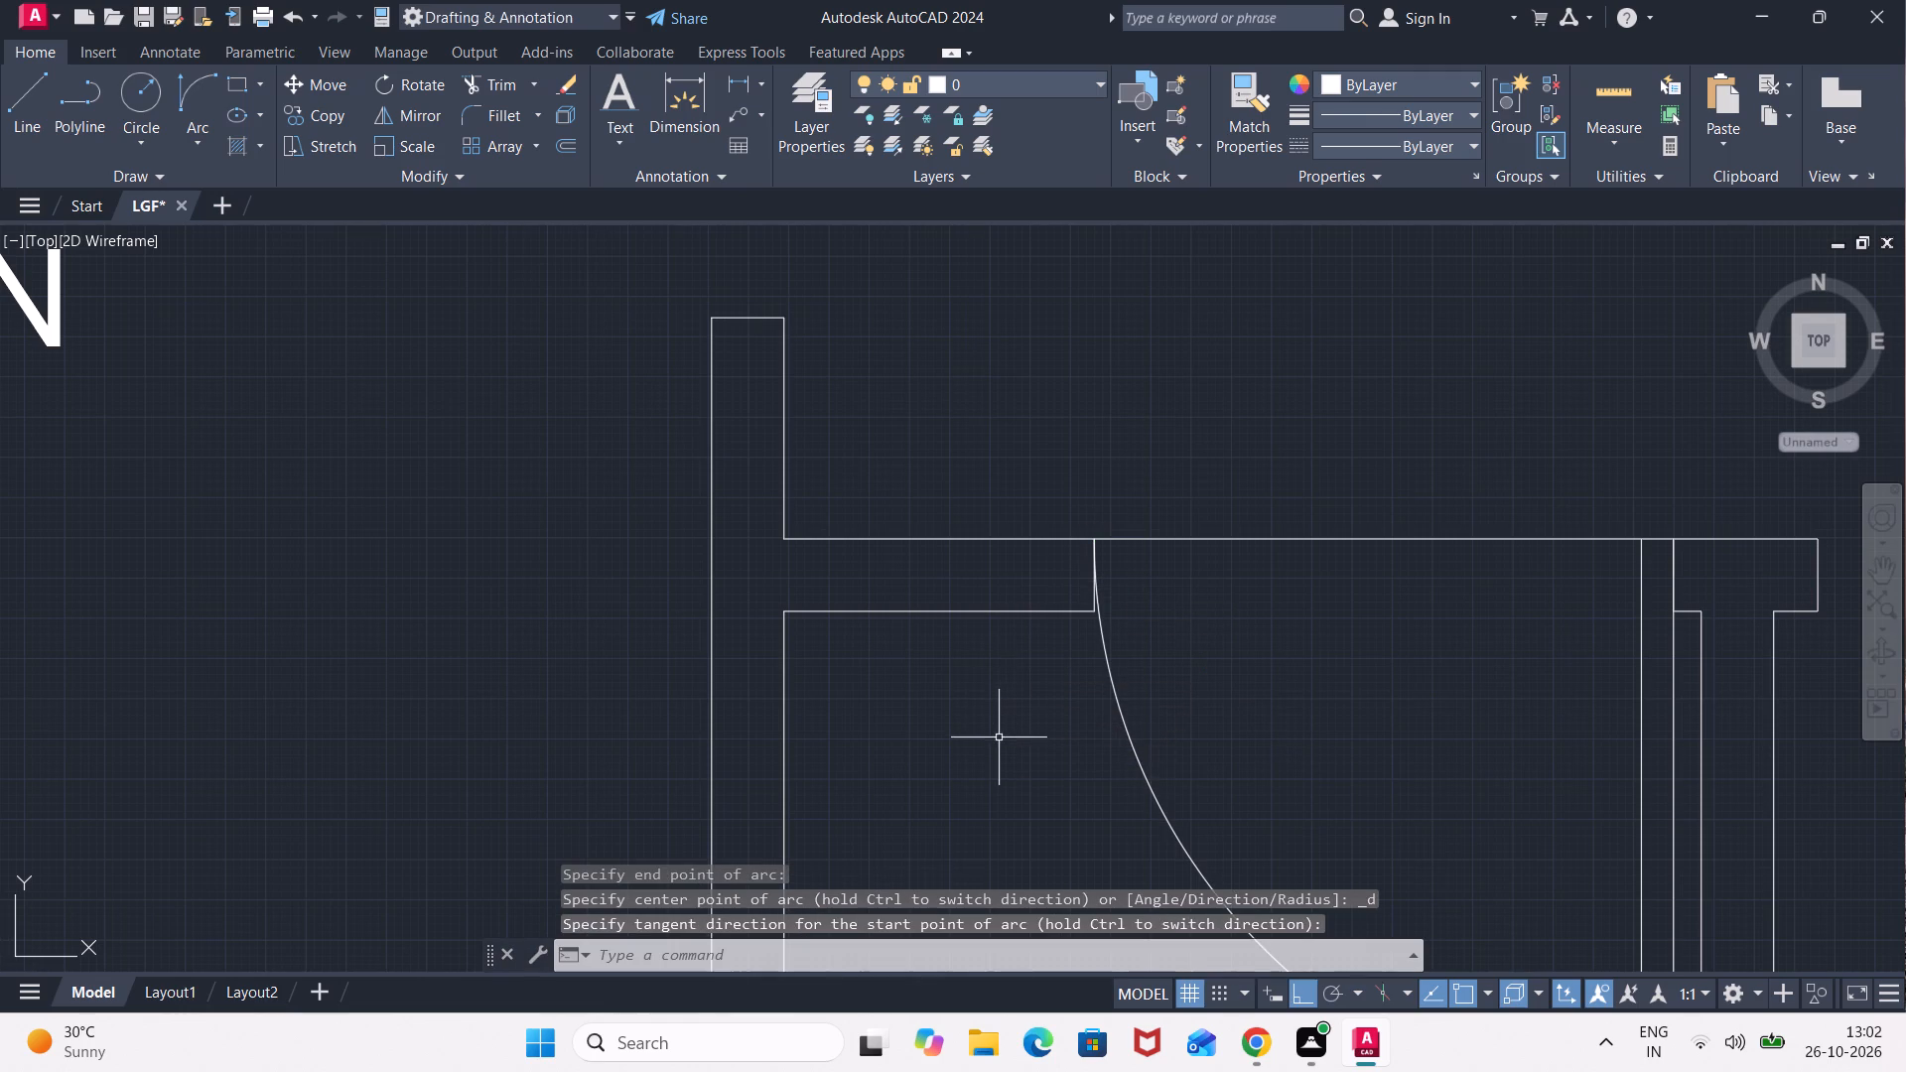
Draw a line across the 12'2"X14'6" BED ROOM's rear-yard opening, continuing with a 3' door-leaf line into the room from the partition-side jamb.
{"action": "middle_click_drag", "start_coordinate": [1325, 762], "coordinate": [1299, 589]}
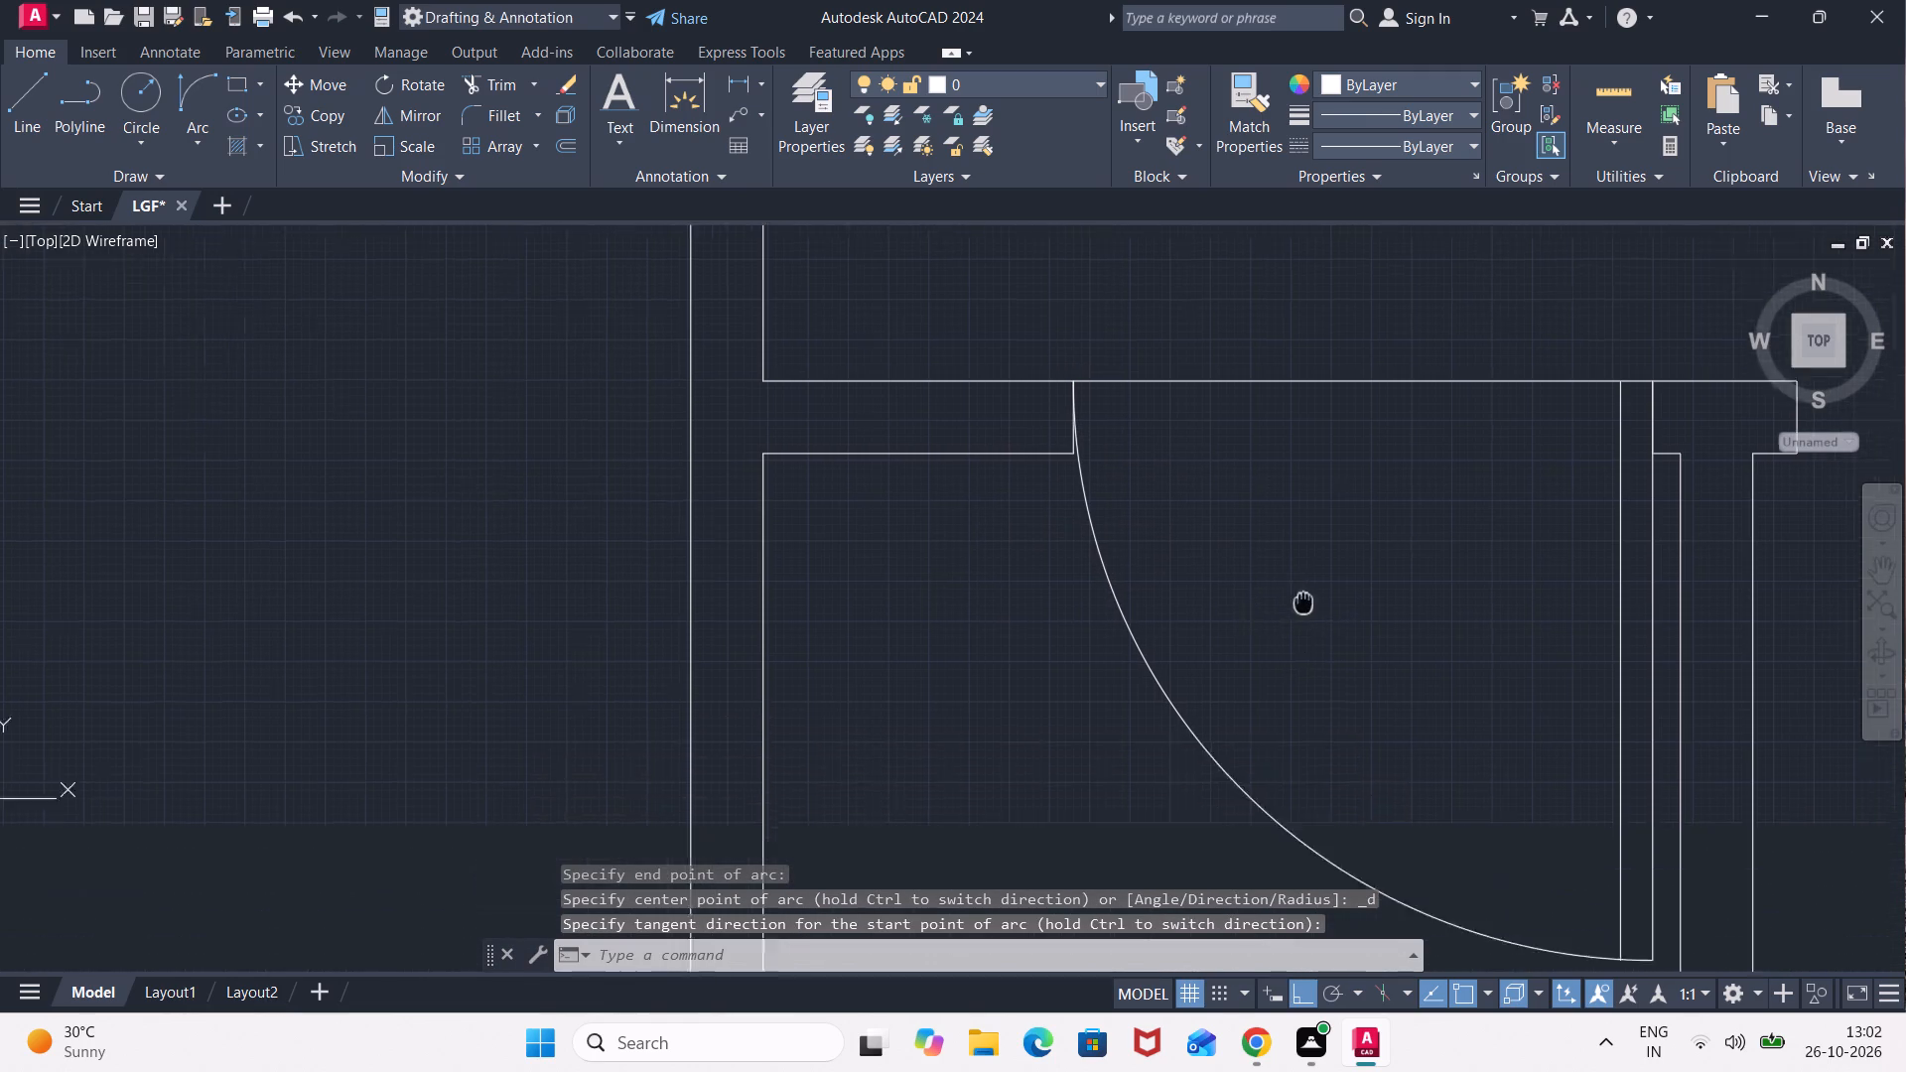
{"action": "middle_click_drag", "start_coordinate": [1299, 589], "coordinate": [1170, 431]}
{"action": "scroll", "coordinate": [1409, 694], "scroll_direction": "down", "scroll_amount": 1}
{"action": "middle_click_drag", "start_coordinate": [1625, 548], "coordinate": [1625, 584]}
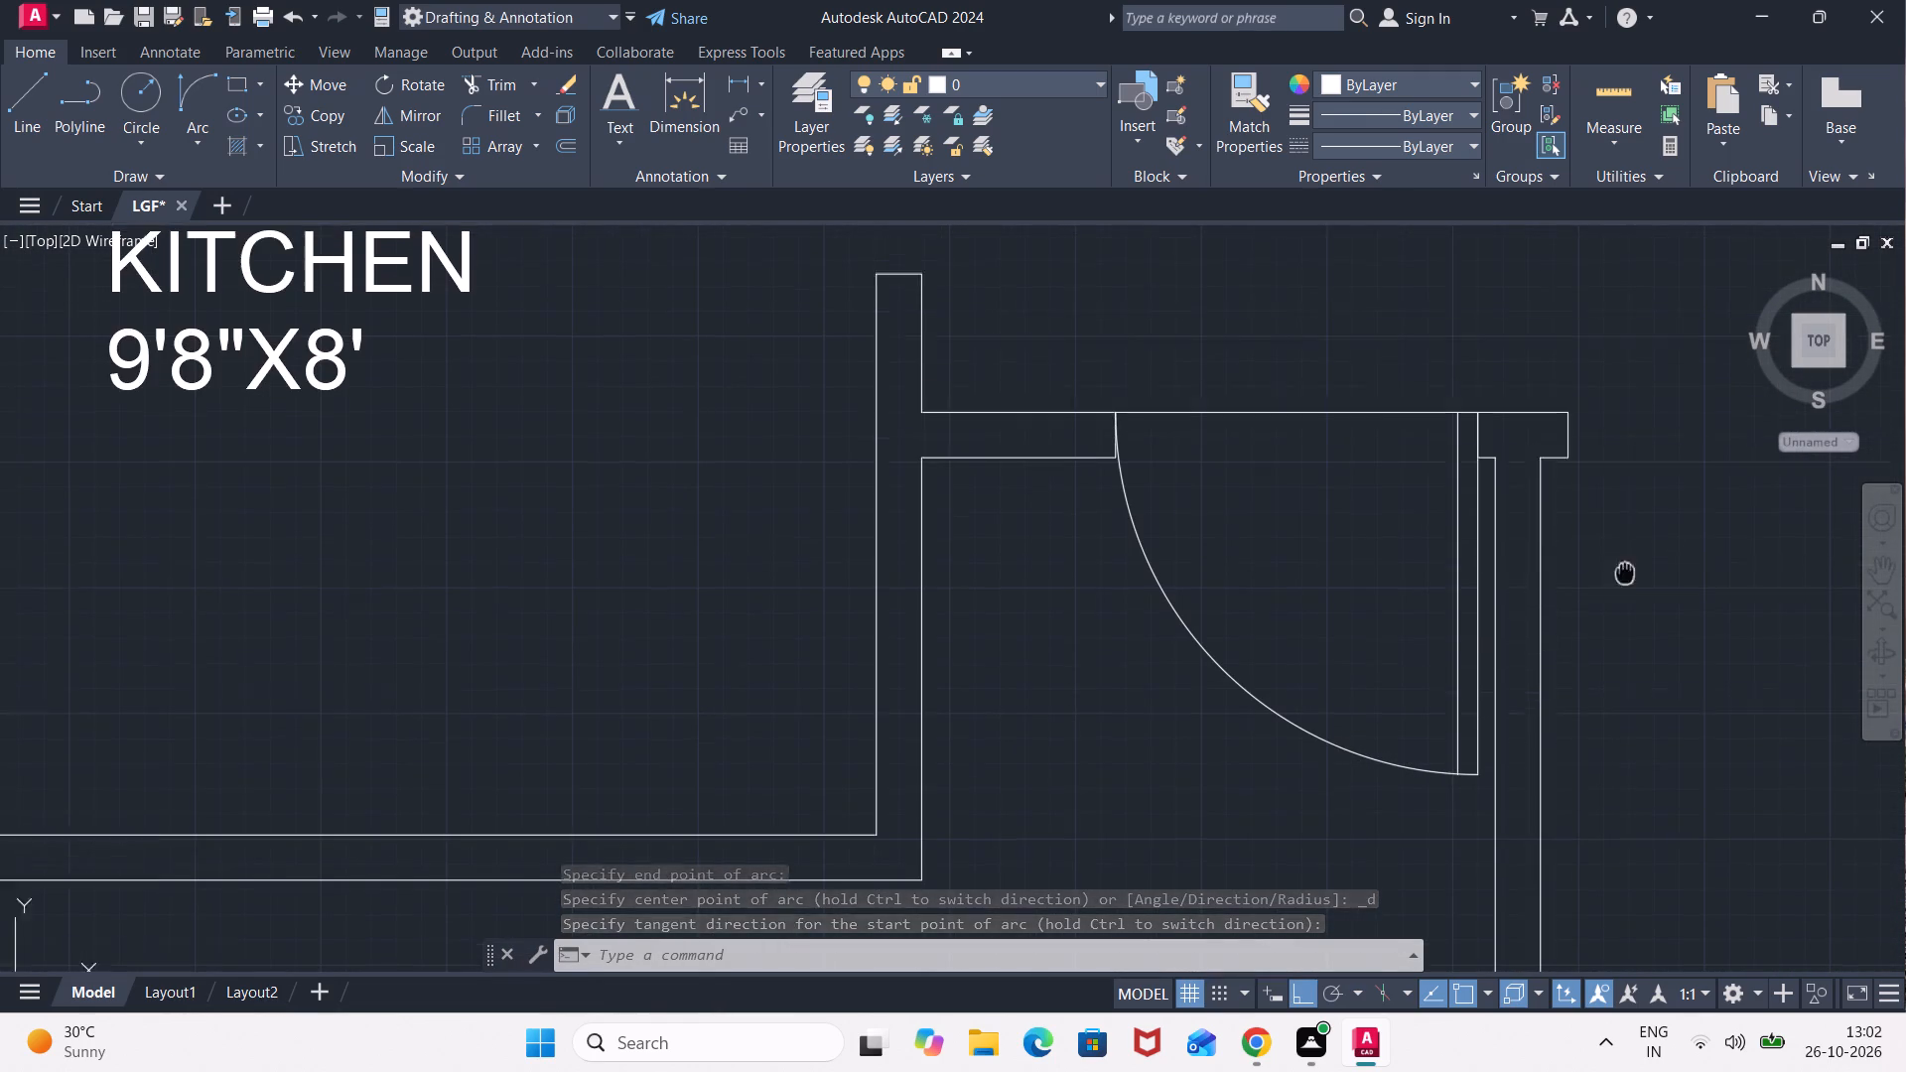
{"action": "middle_click_drag", "start_coordinate": [1625, 584], "coordinate": [1627, 661]}
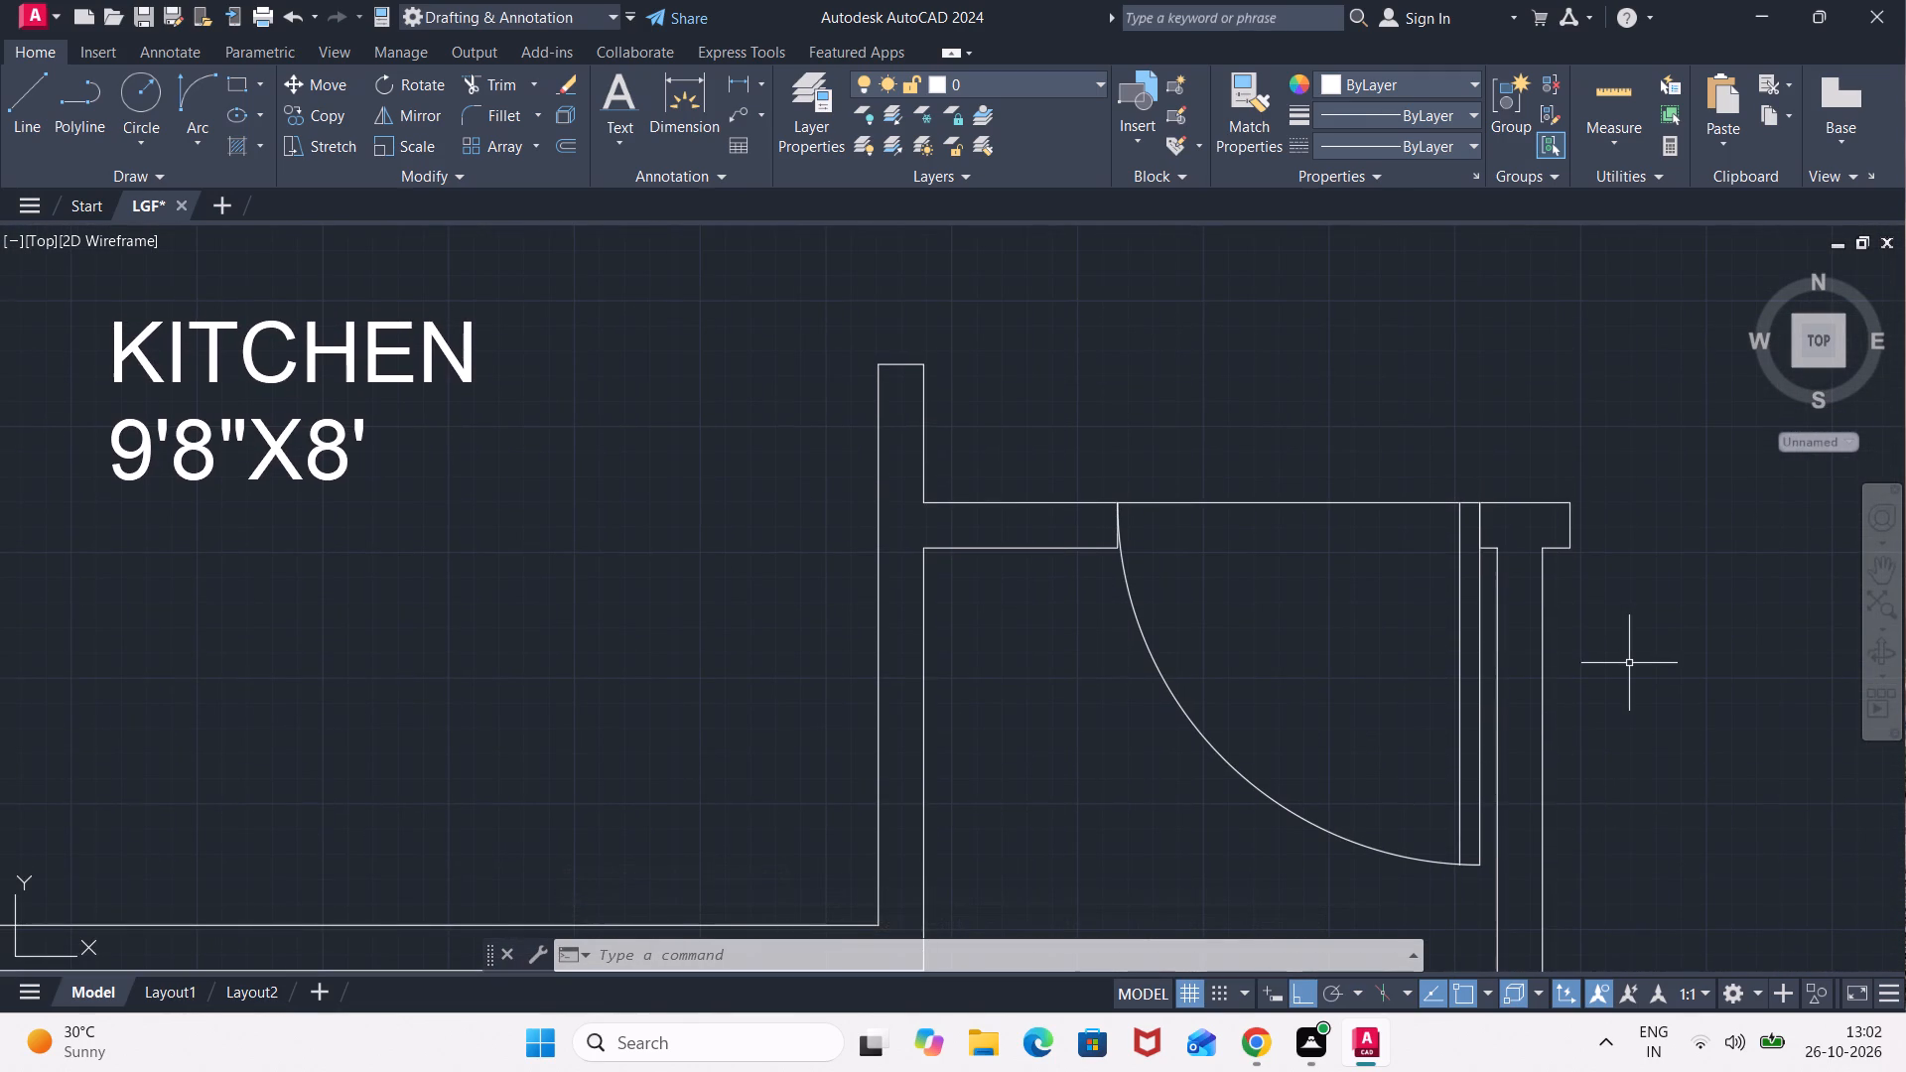
{"action": "middle_click_drag", "start_coordinate": [1727, 637], "coordinate": [1439, 703]}
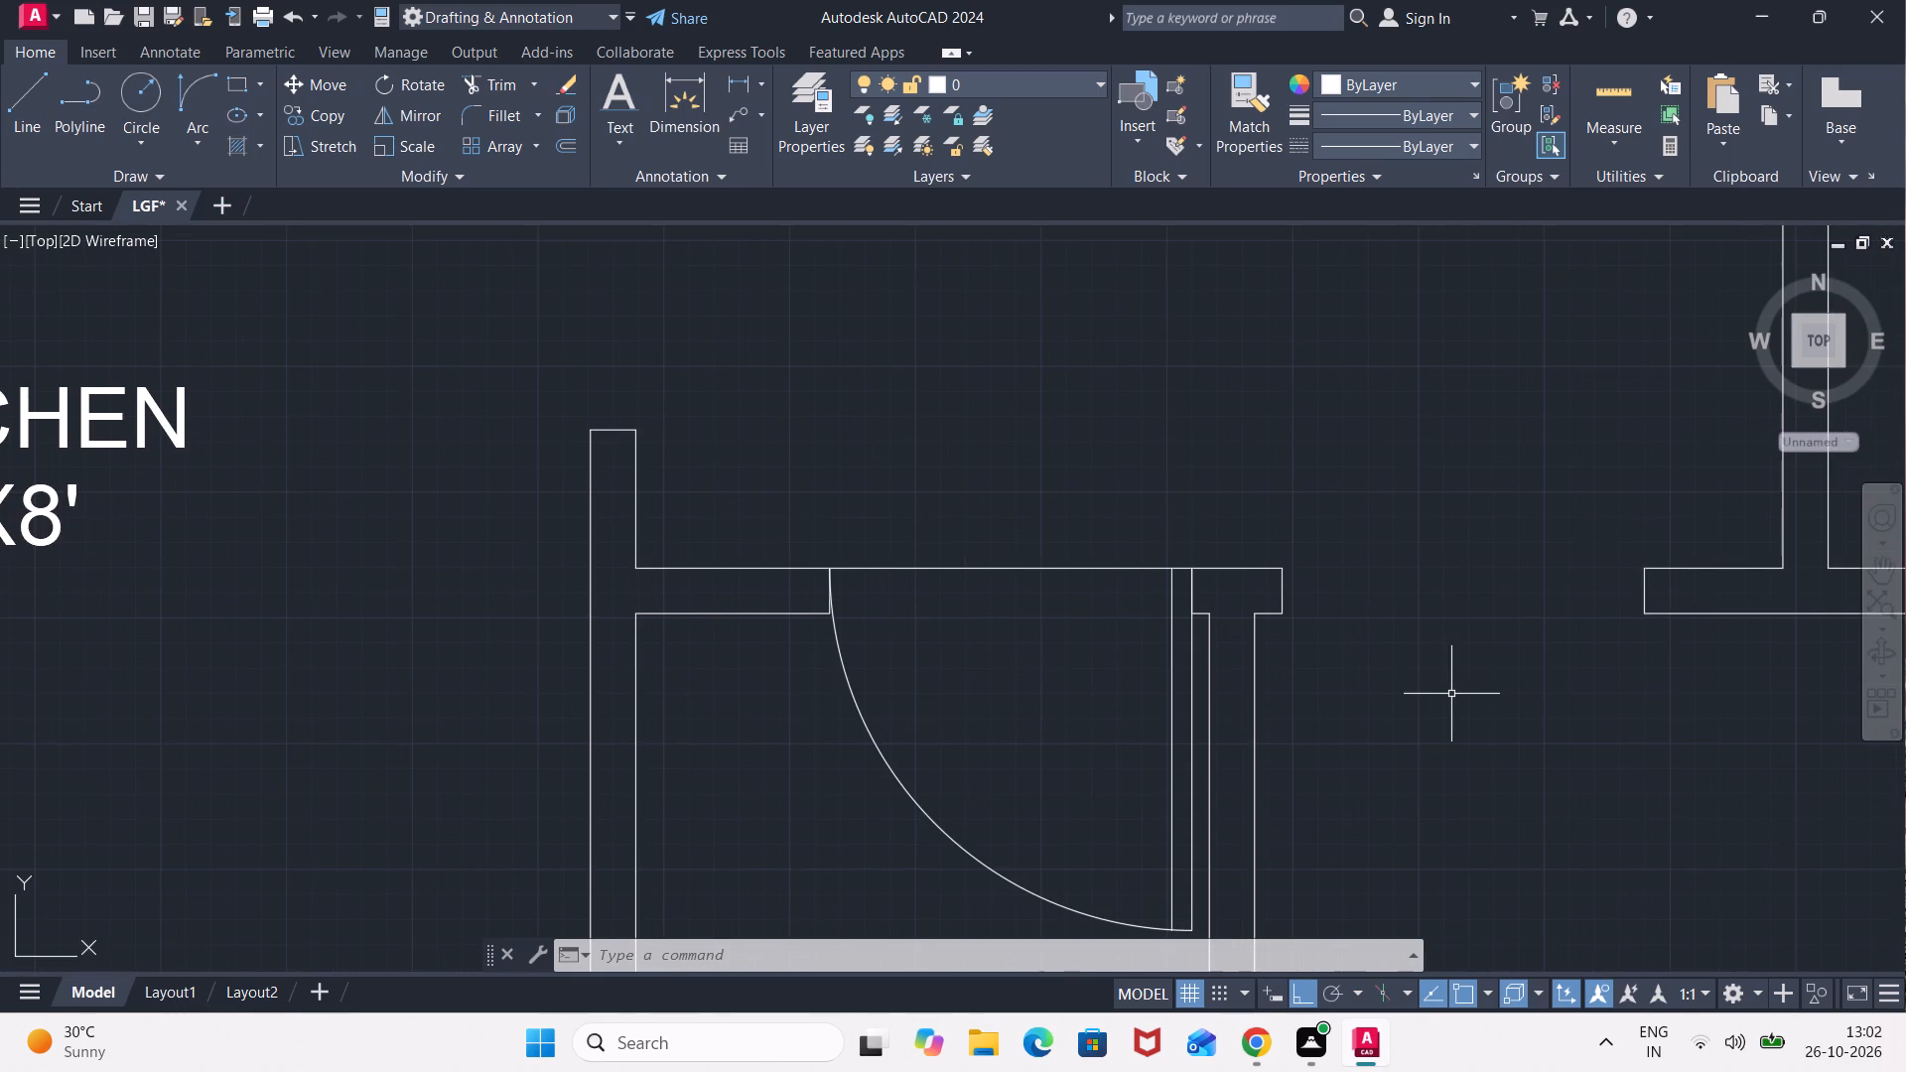
{"action": "key", "text": "l"}
{"action": "key", "text": "Return"}
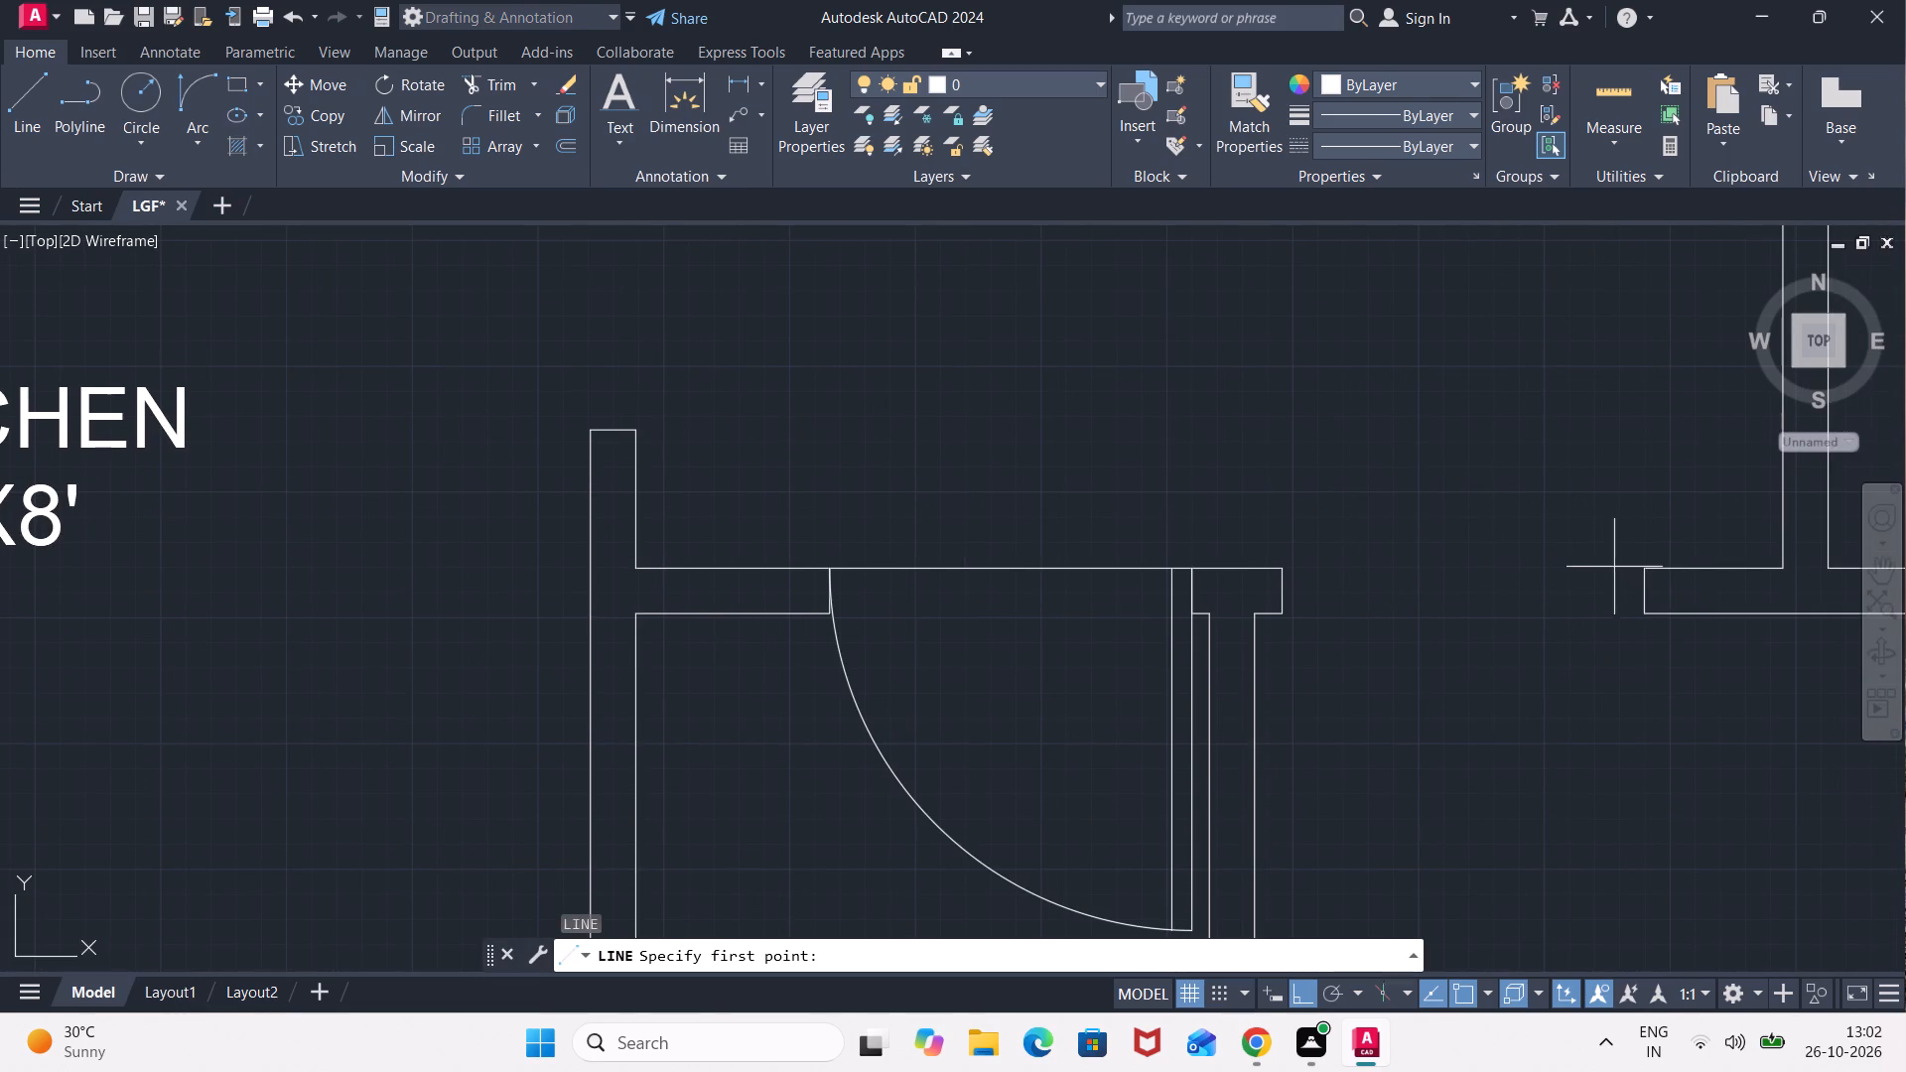
{"action": "left_click", "coordinate": [1645, 574]}
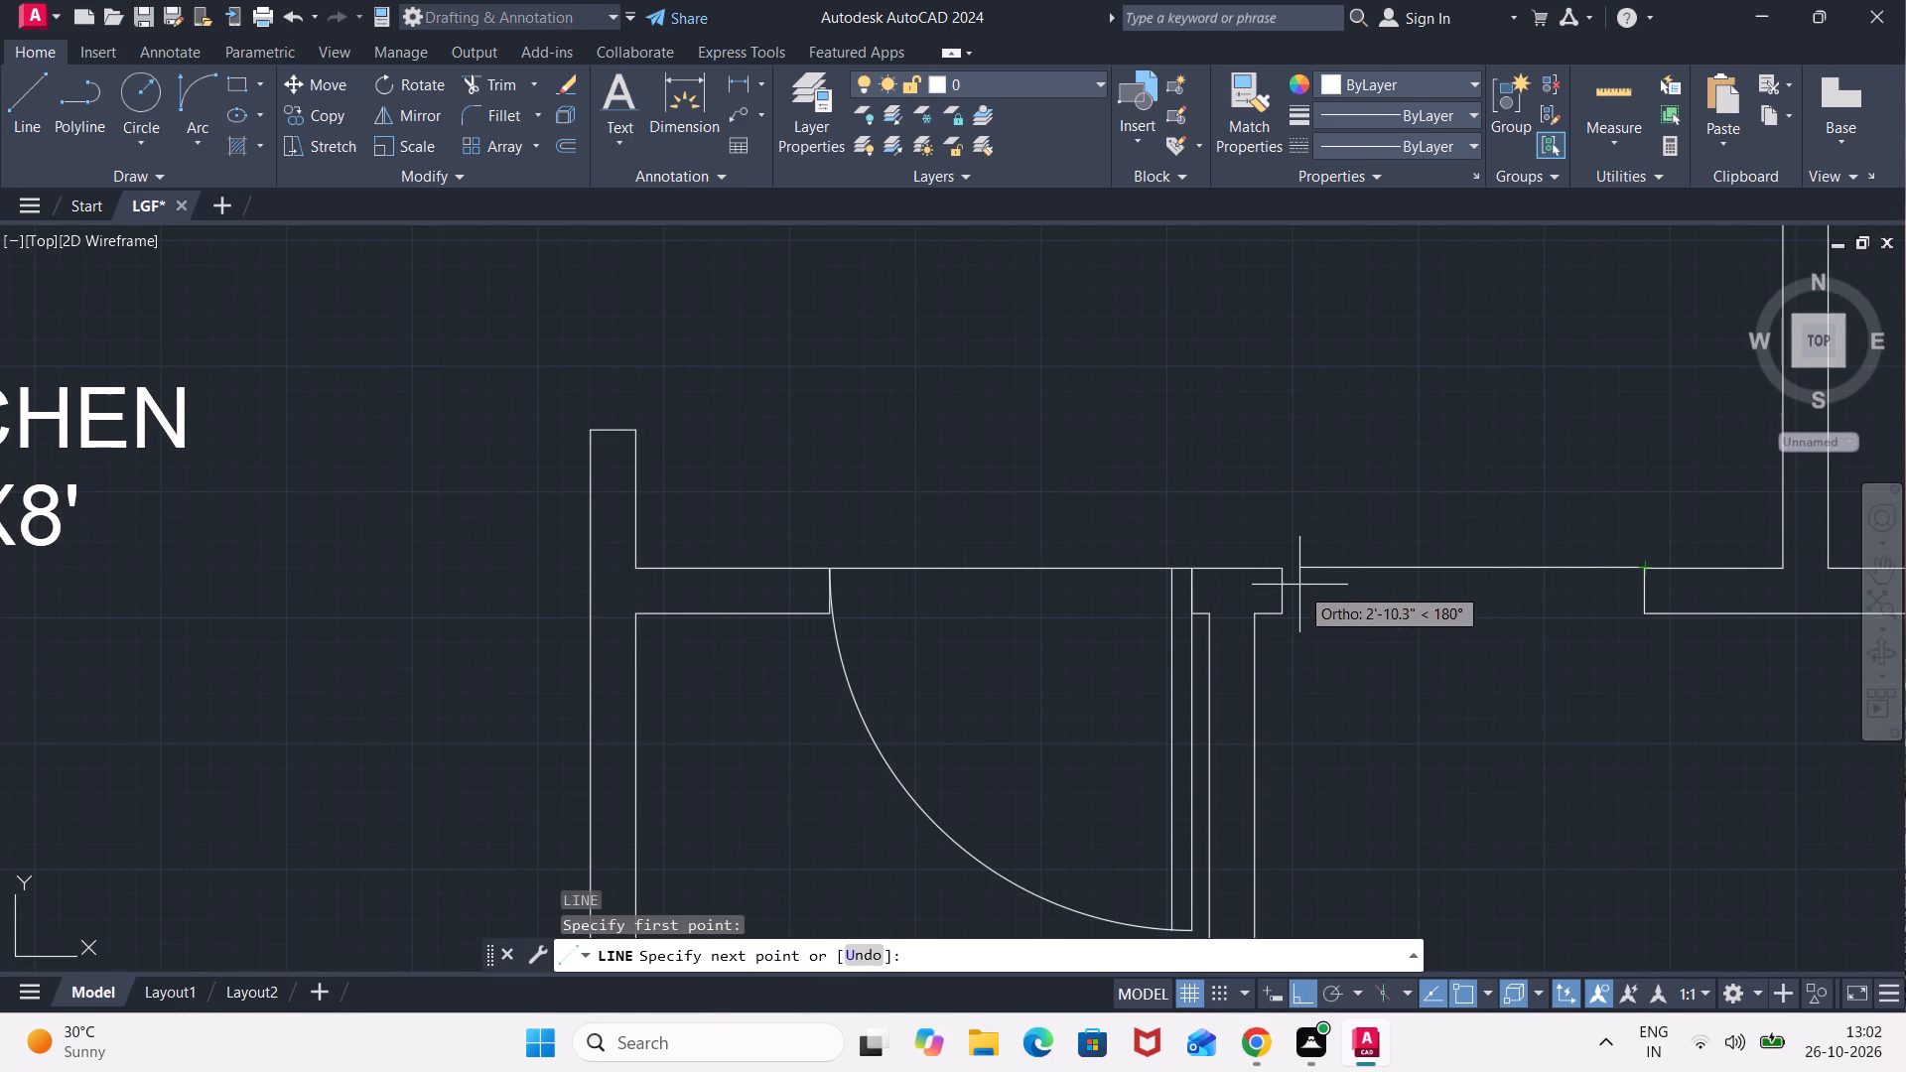
{"action": "left_click", "coordinate": [1282, 572]}
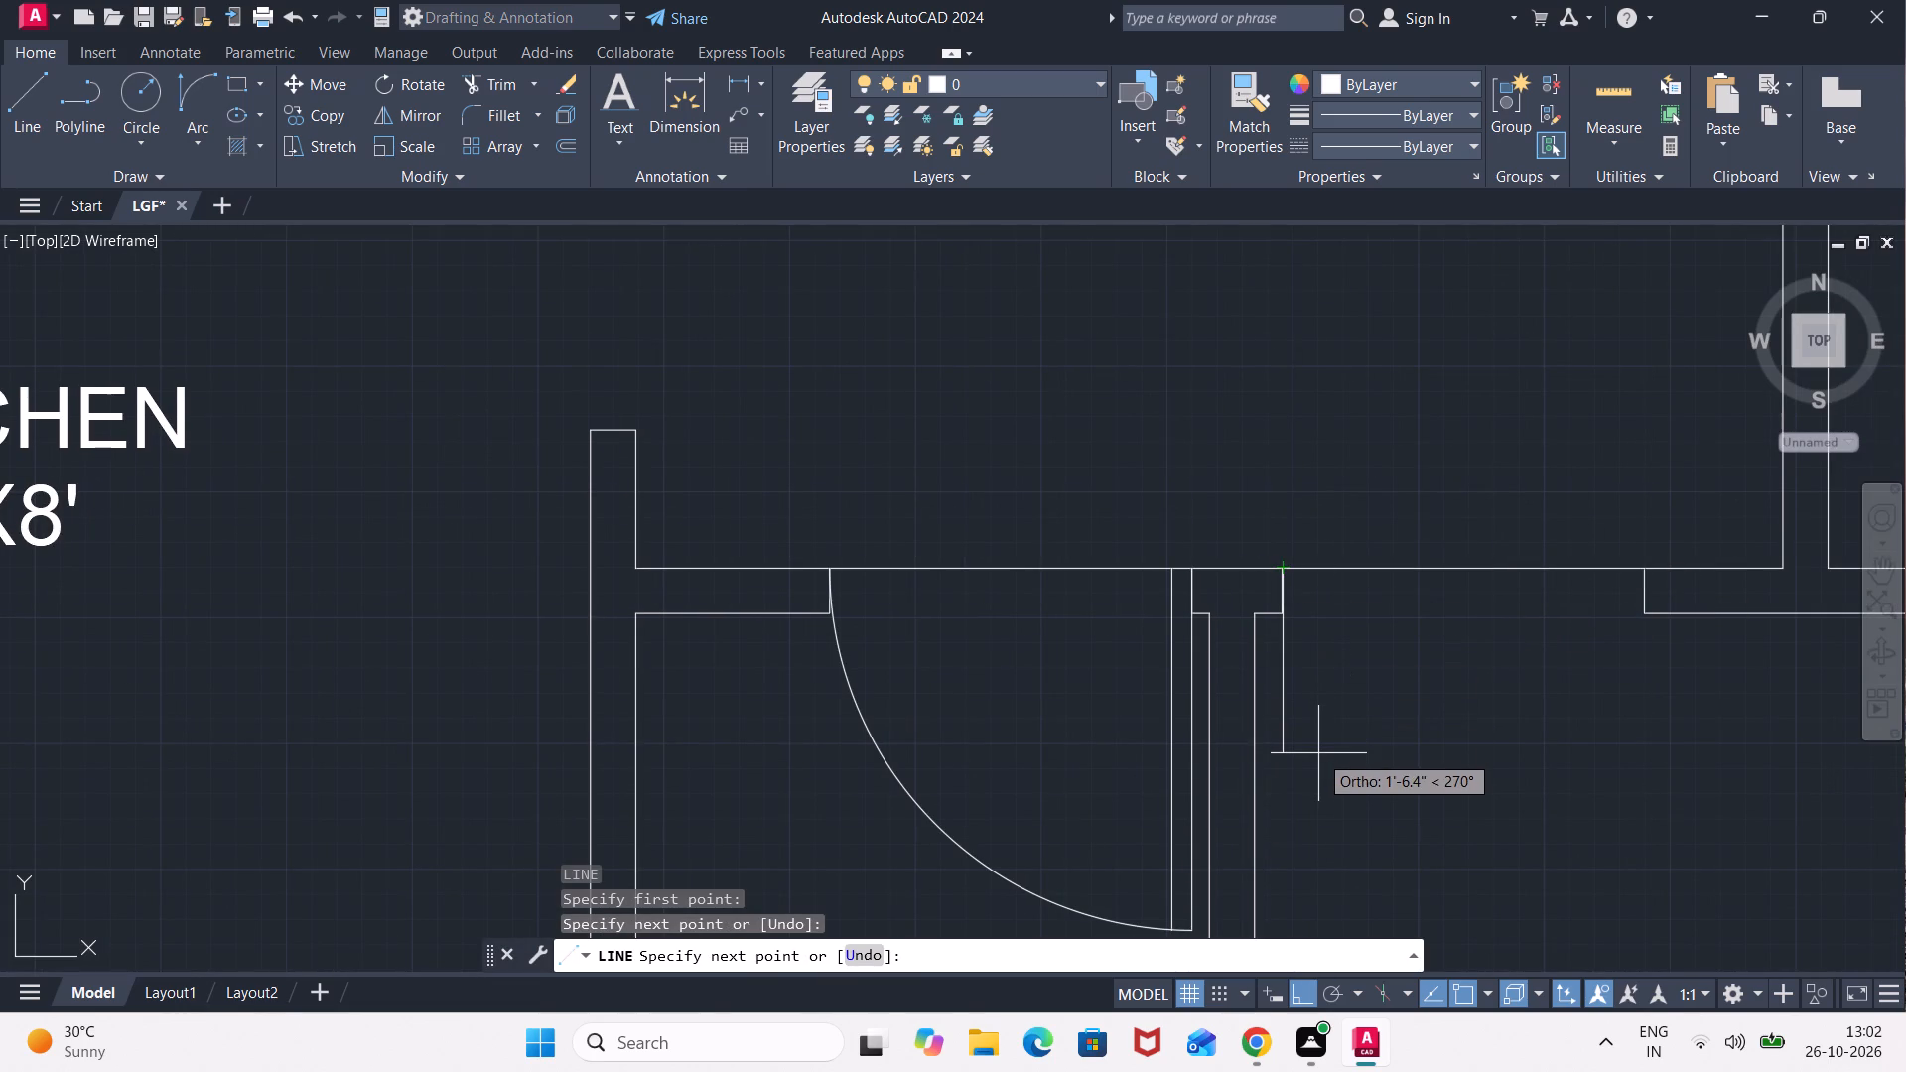
{"action": "type", "text": "3'"}
{"action": "key", "text": "Return"}
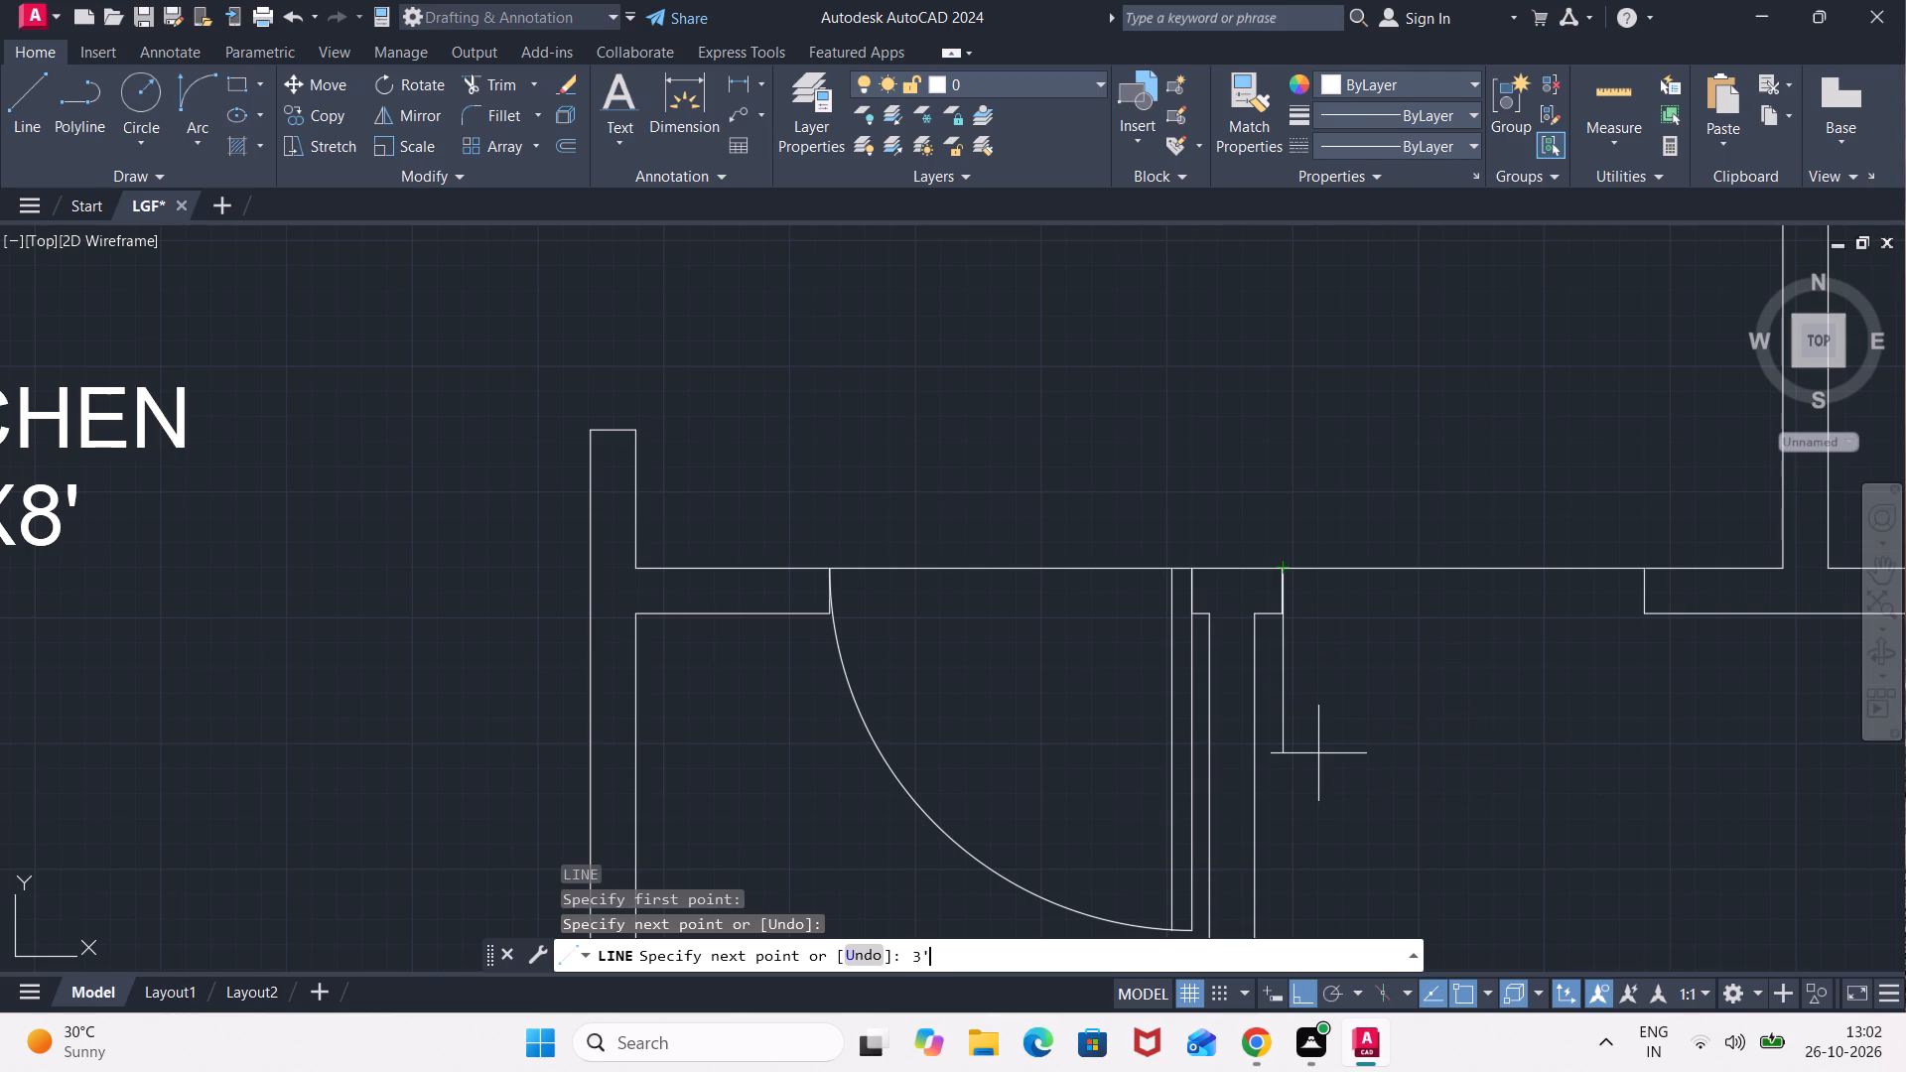
{"action": "scroll", "coordinate": [1318, 753], "scroll_direction": "down", "scroll_amount": 2}
{"action": "key", "text": "Escape"}
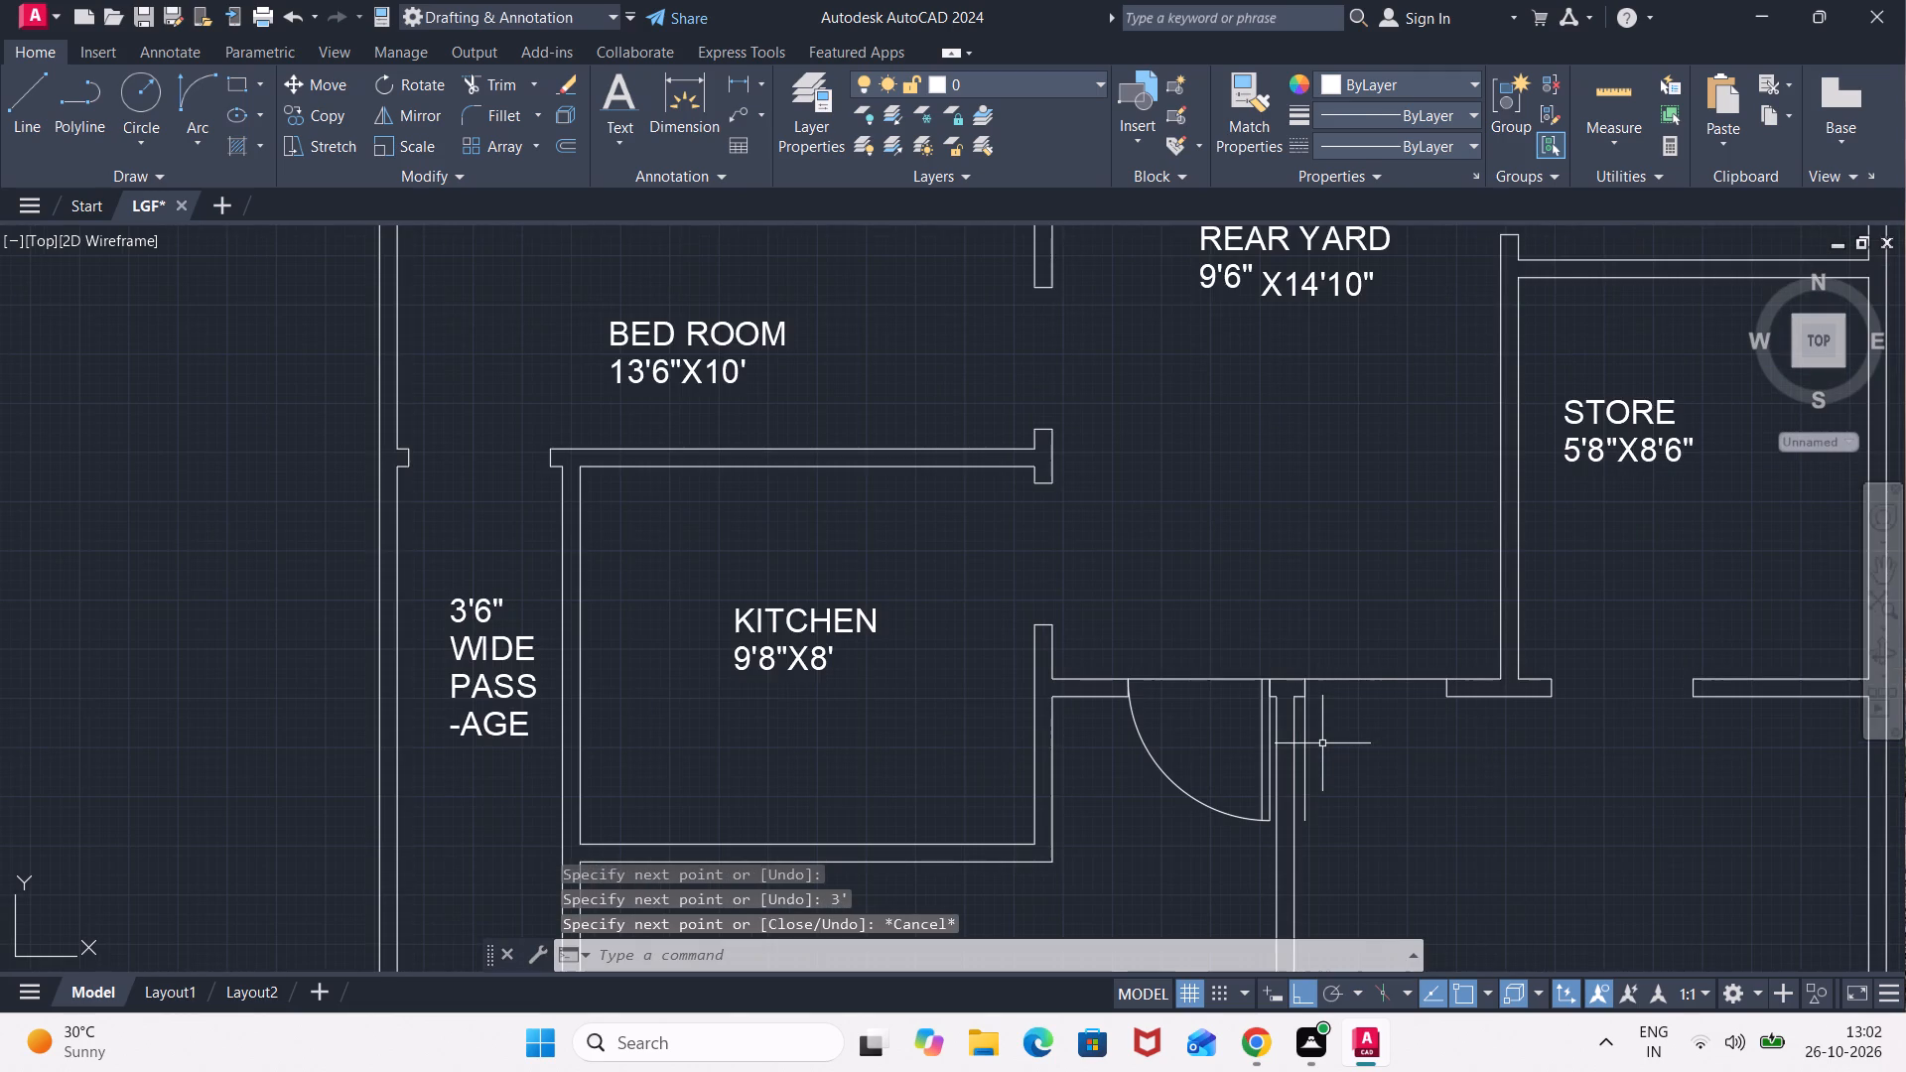
Offset the 12'2"X14'6" BED ROOM's door-leaf line 2" toward its opening.
{"action": "key", "text": "o"}
{"action": "key", "text": "Return"}
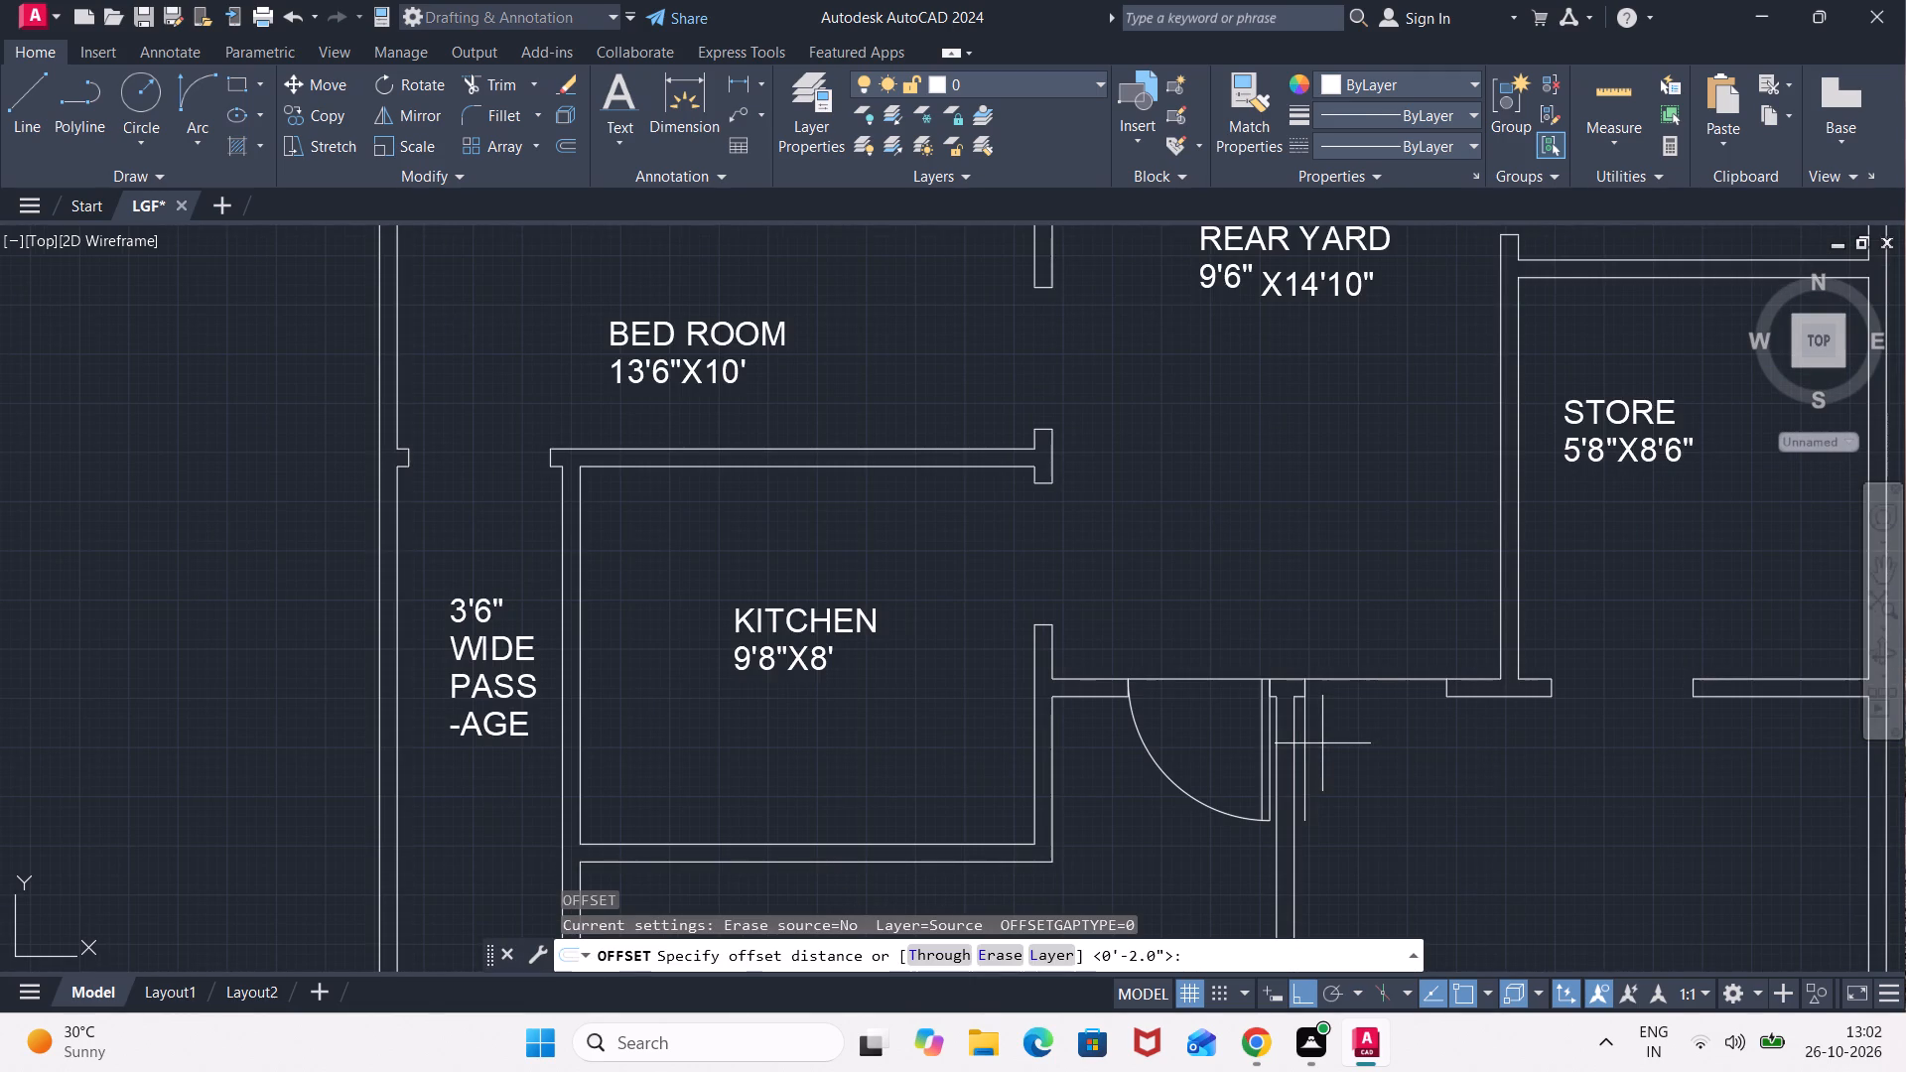
{"action": "key", "text": "Return"}
{"action": "scroll", "coordinate": [1301, 760], "scroll_direction": "up", "scroll_amount": 1}
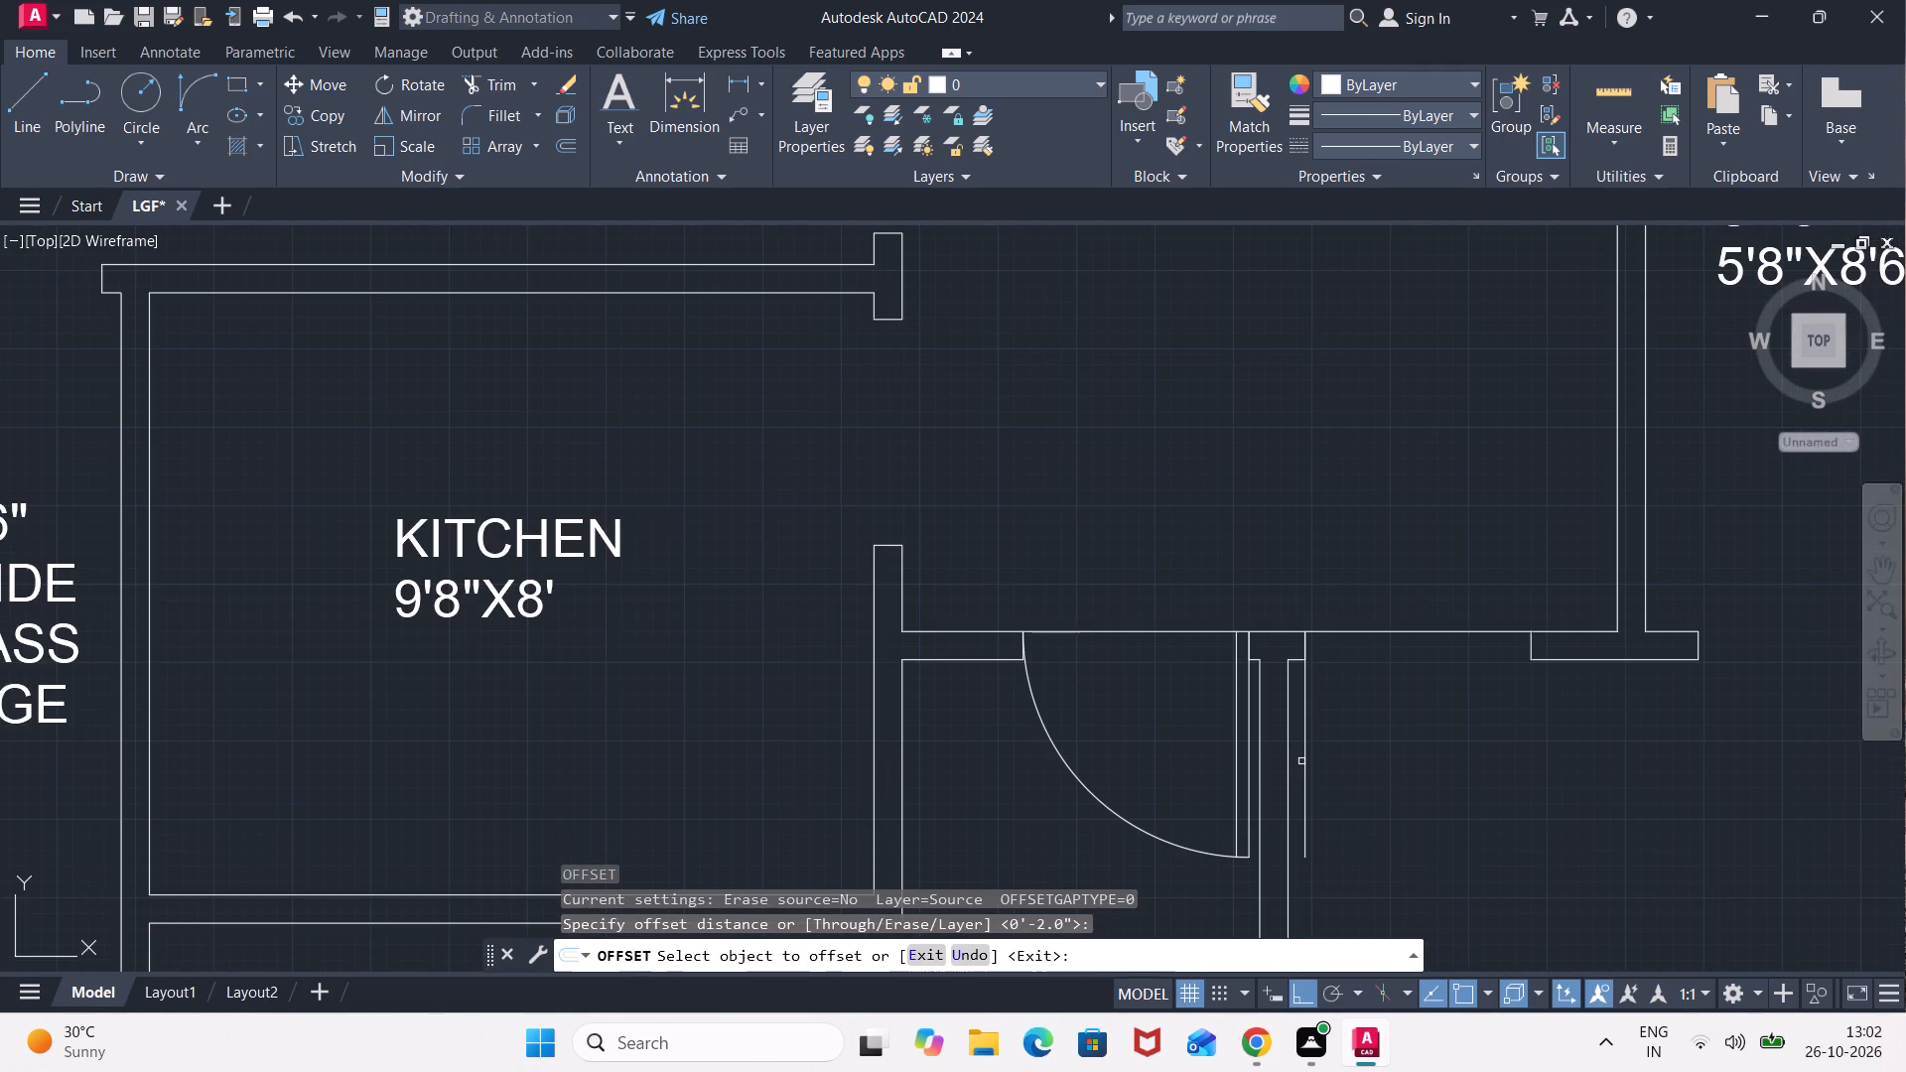
{"action": "left_click", "coordinate": [1303, 761]}
{"action": "left_click", "coordinate": [1377, 733]}
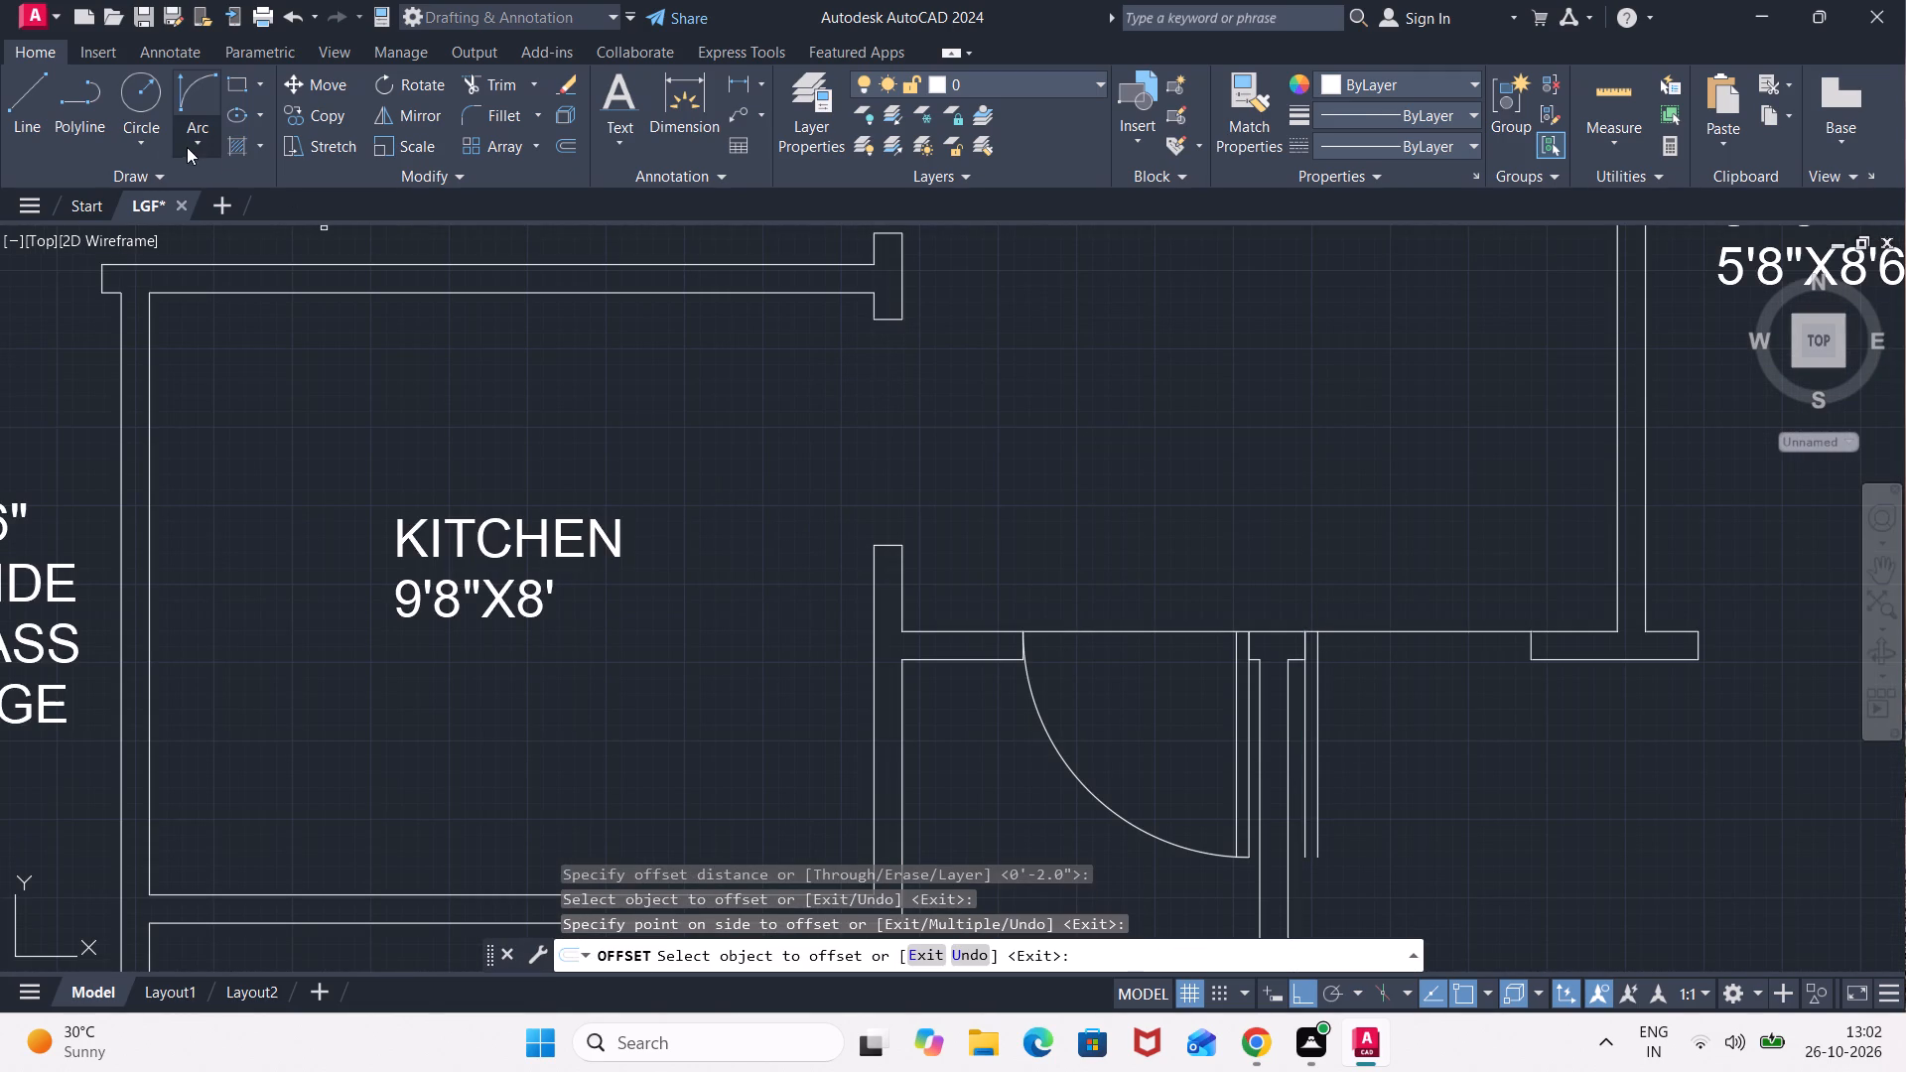
Draw a Start, End, Direction arc from that leaf's free end to the opposite jamb as the 12'2"X14'6" BED ROOM's rear door swing.
{"action": "left_click", "coordinate": [187, 146]}
{"action": "left_click", "coordinate": [318, 442]}
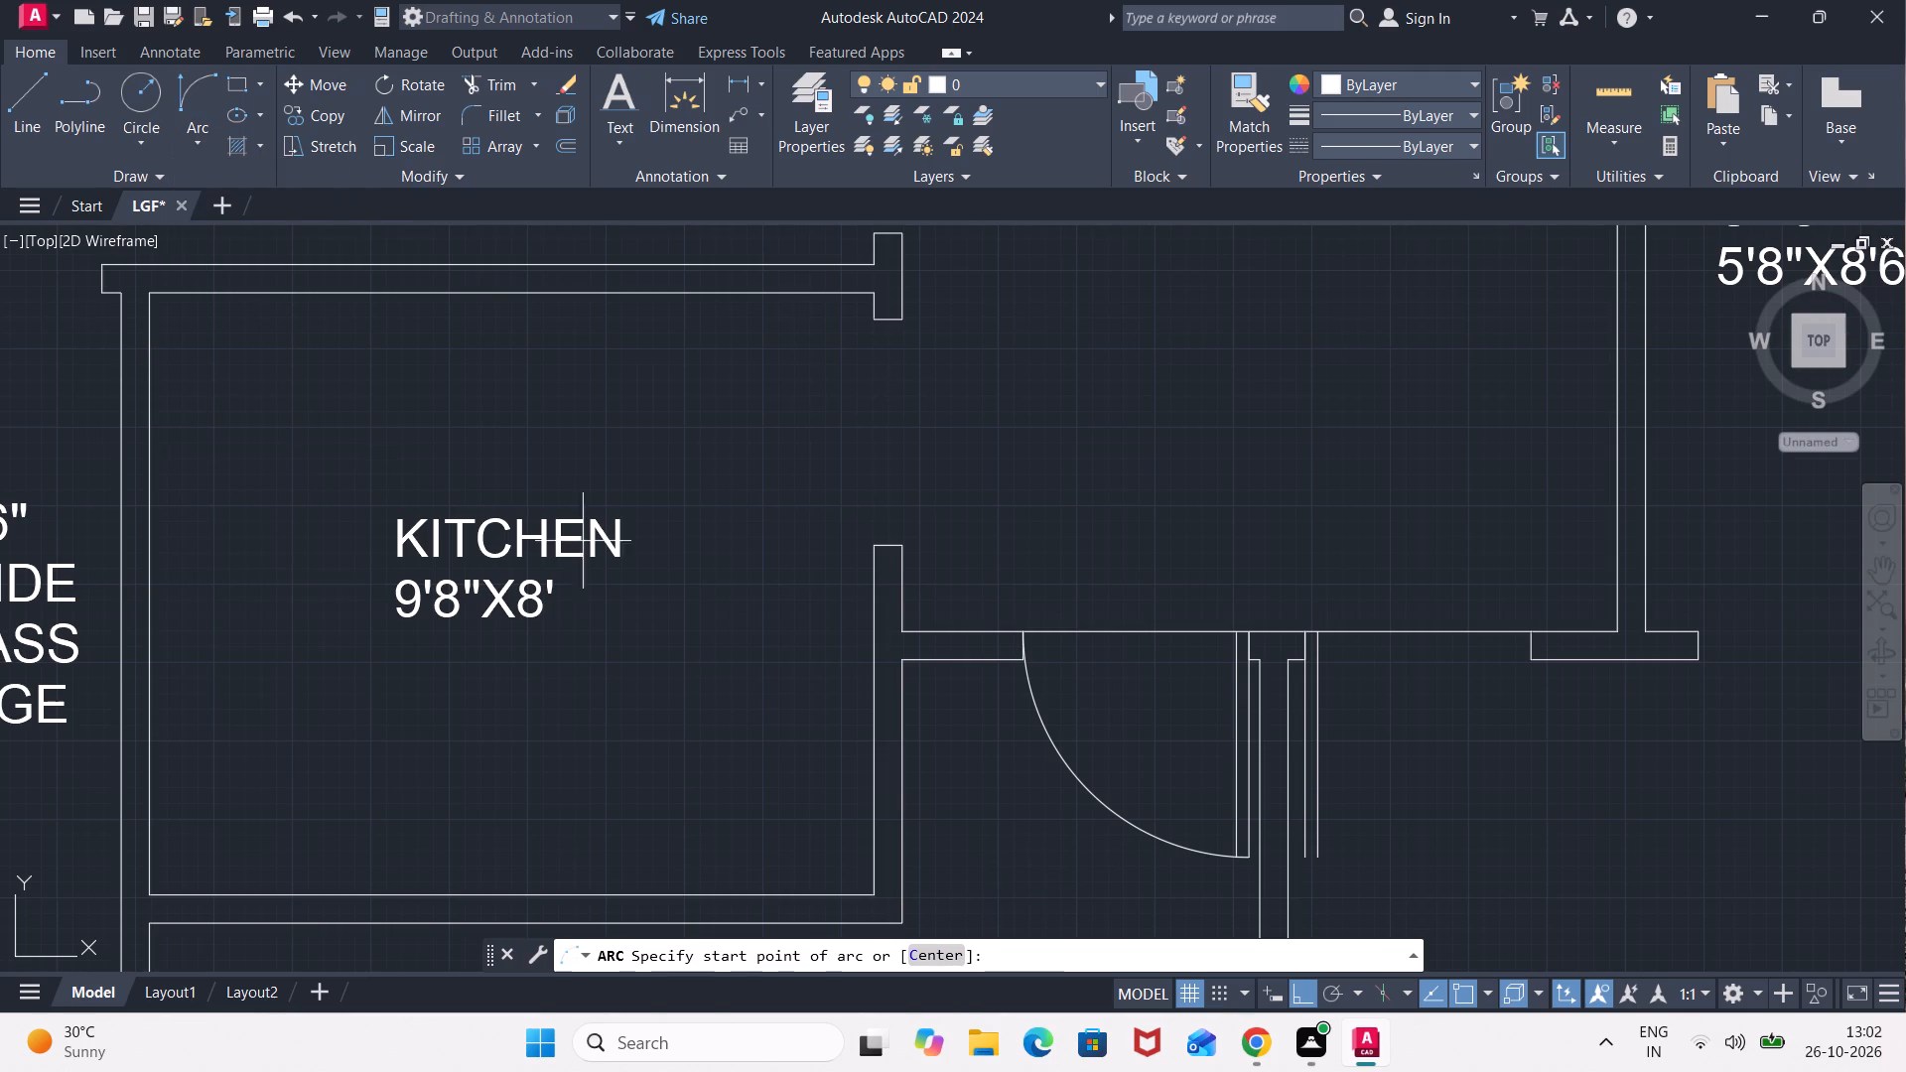
{"action": "middle_click_drag", "start_coordinate": [1361, 767], "coordinate": [1327, 647]}
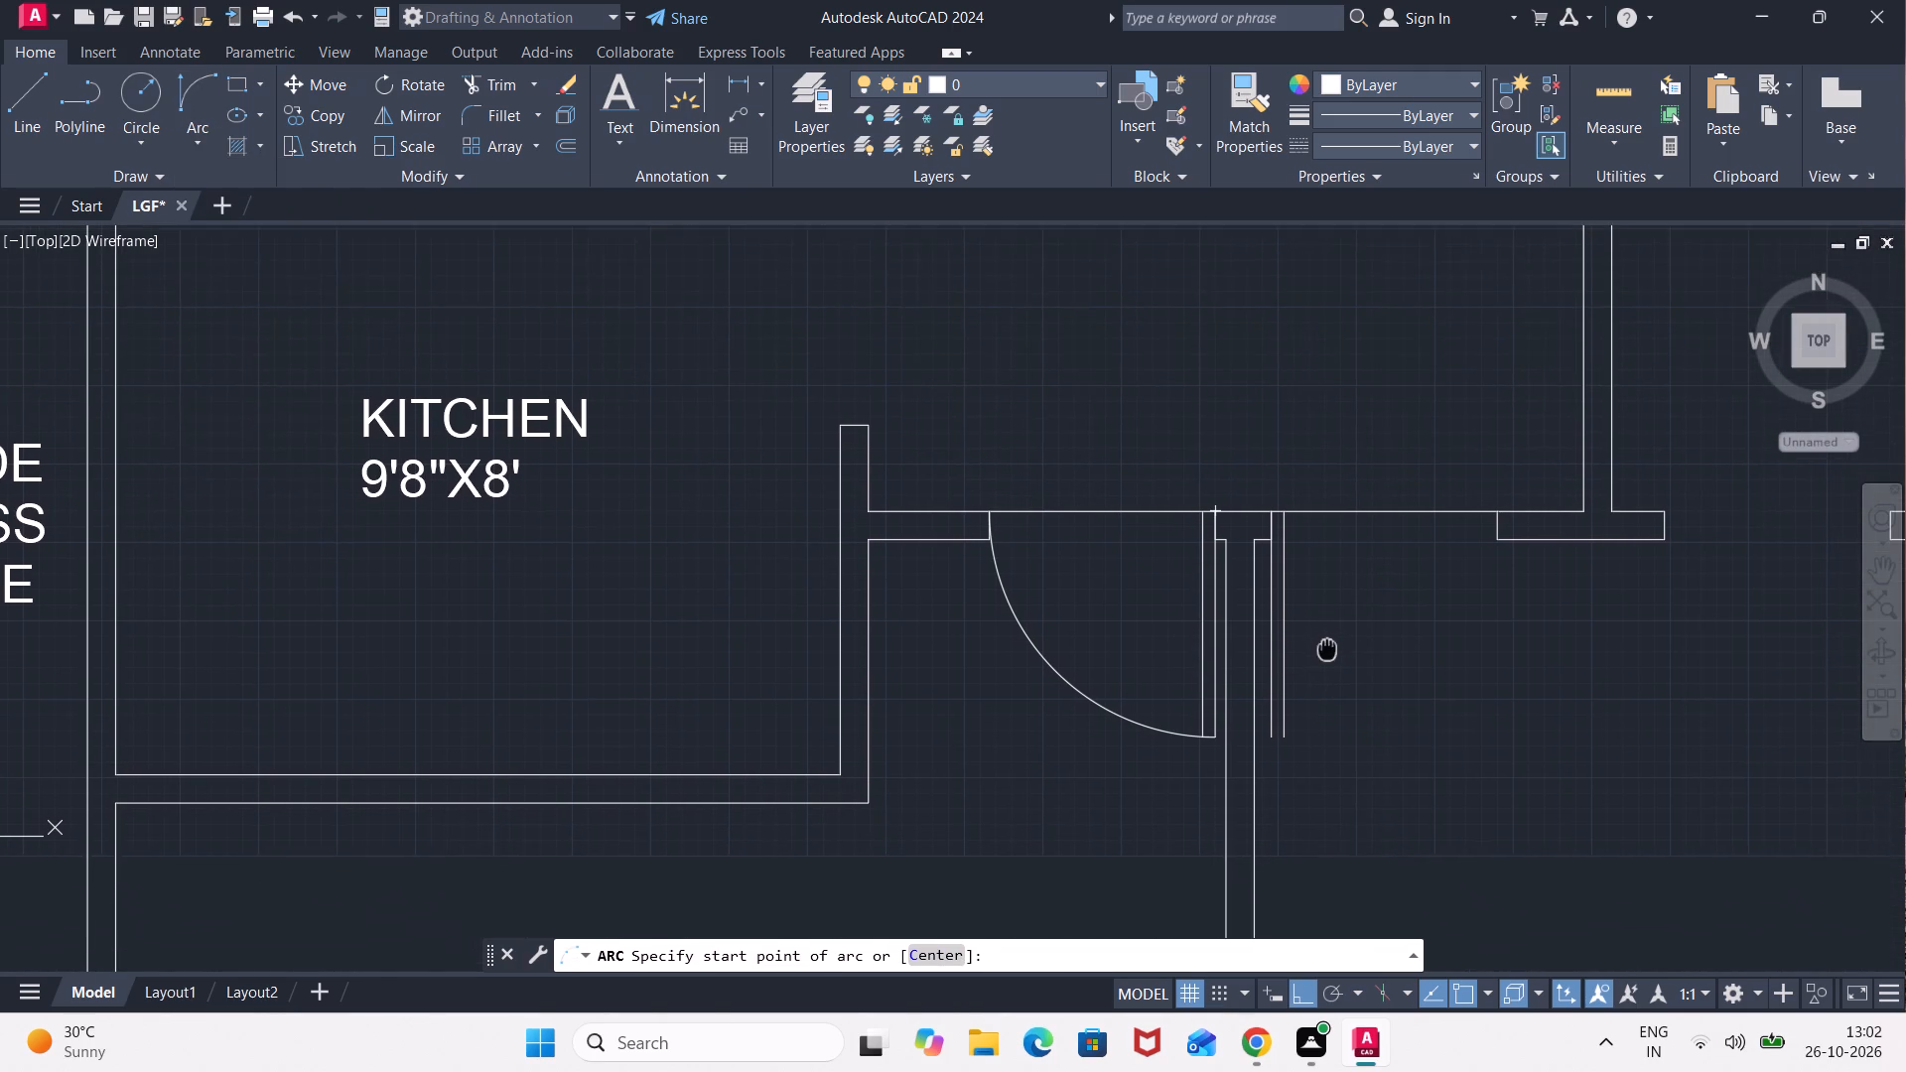
{"action": "middle_click_drag", "start_coordinate": [1327, 647], "coordinate": [1327, 645]}
{"action": "scroll", "coordinate": [1278, 726], "scroll_direction": "up", "scroll_amount": 1}
{"action": "left_click", "coordinate": [1263, 735]}
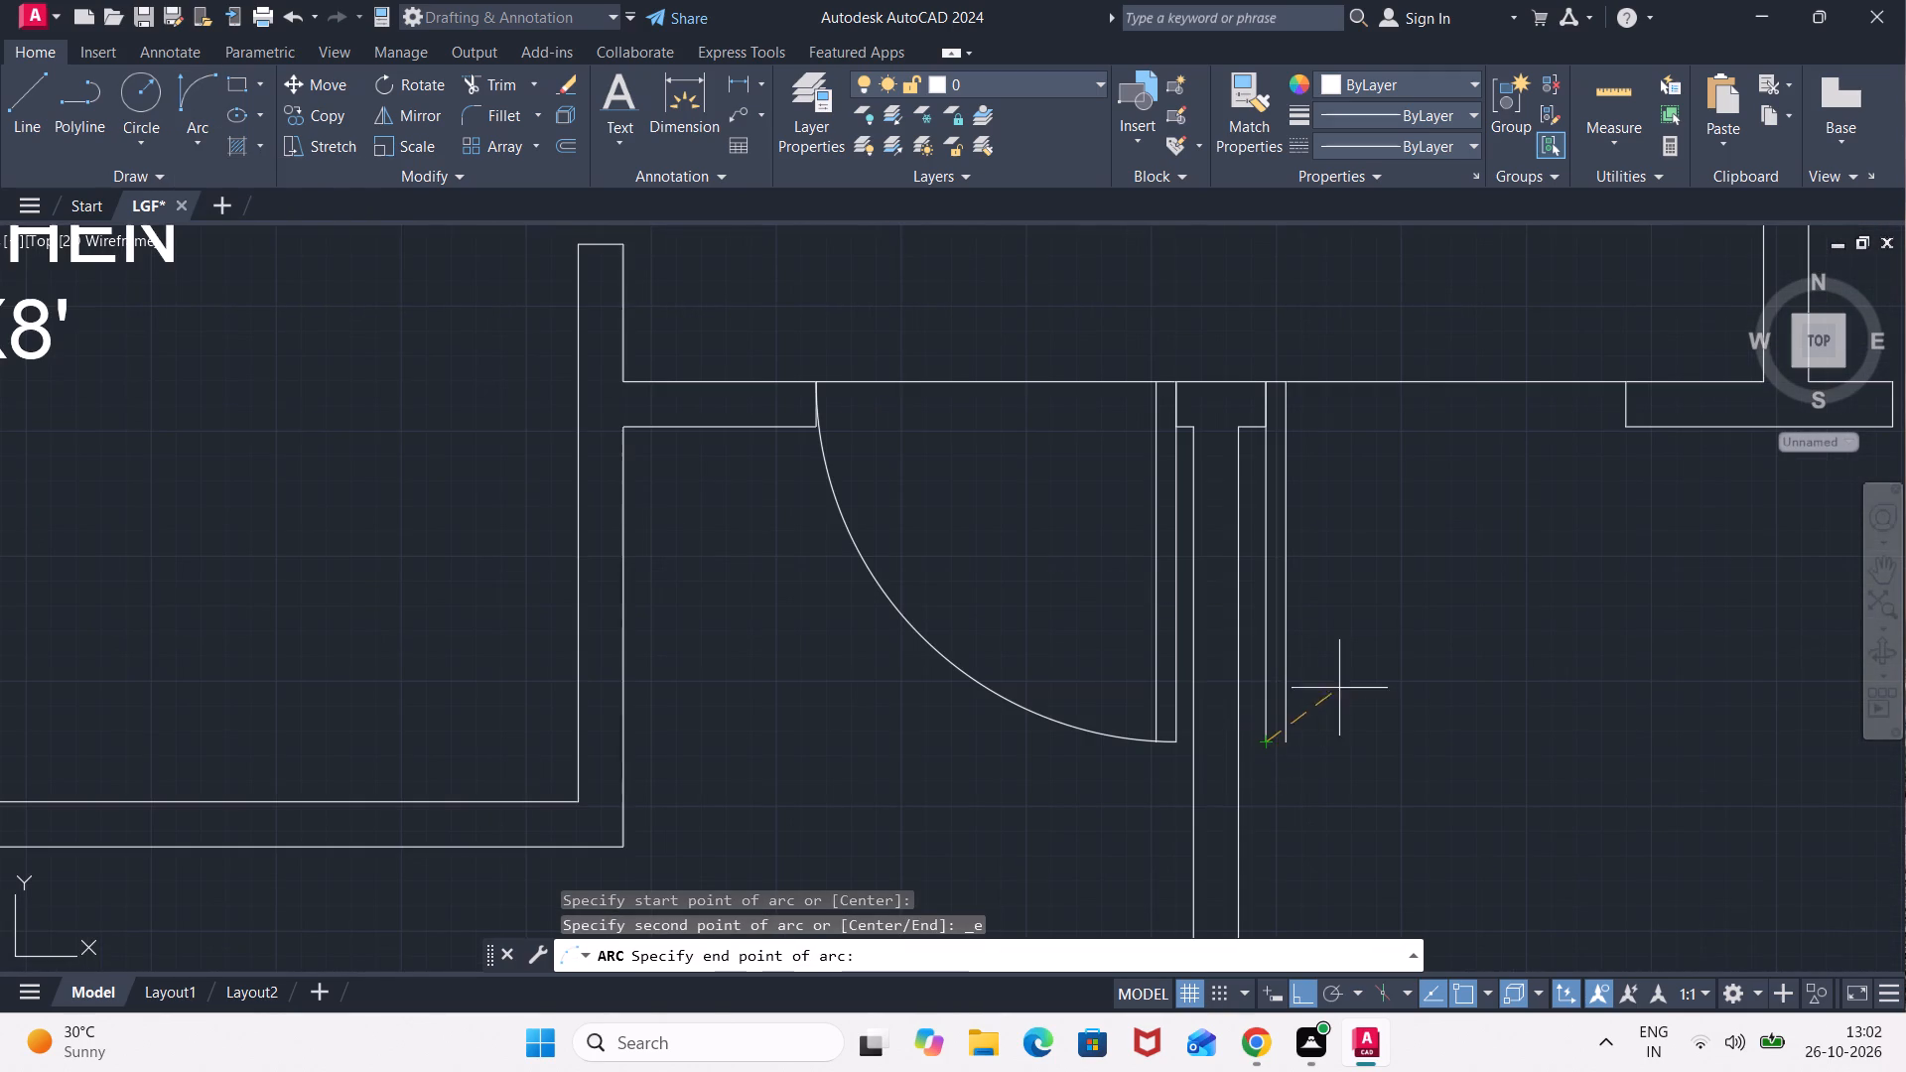
{"action": "left_click", "coordinate": [1624, 386]}
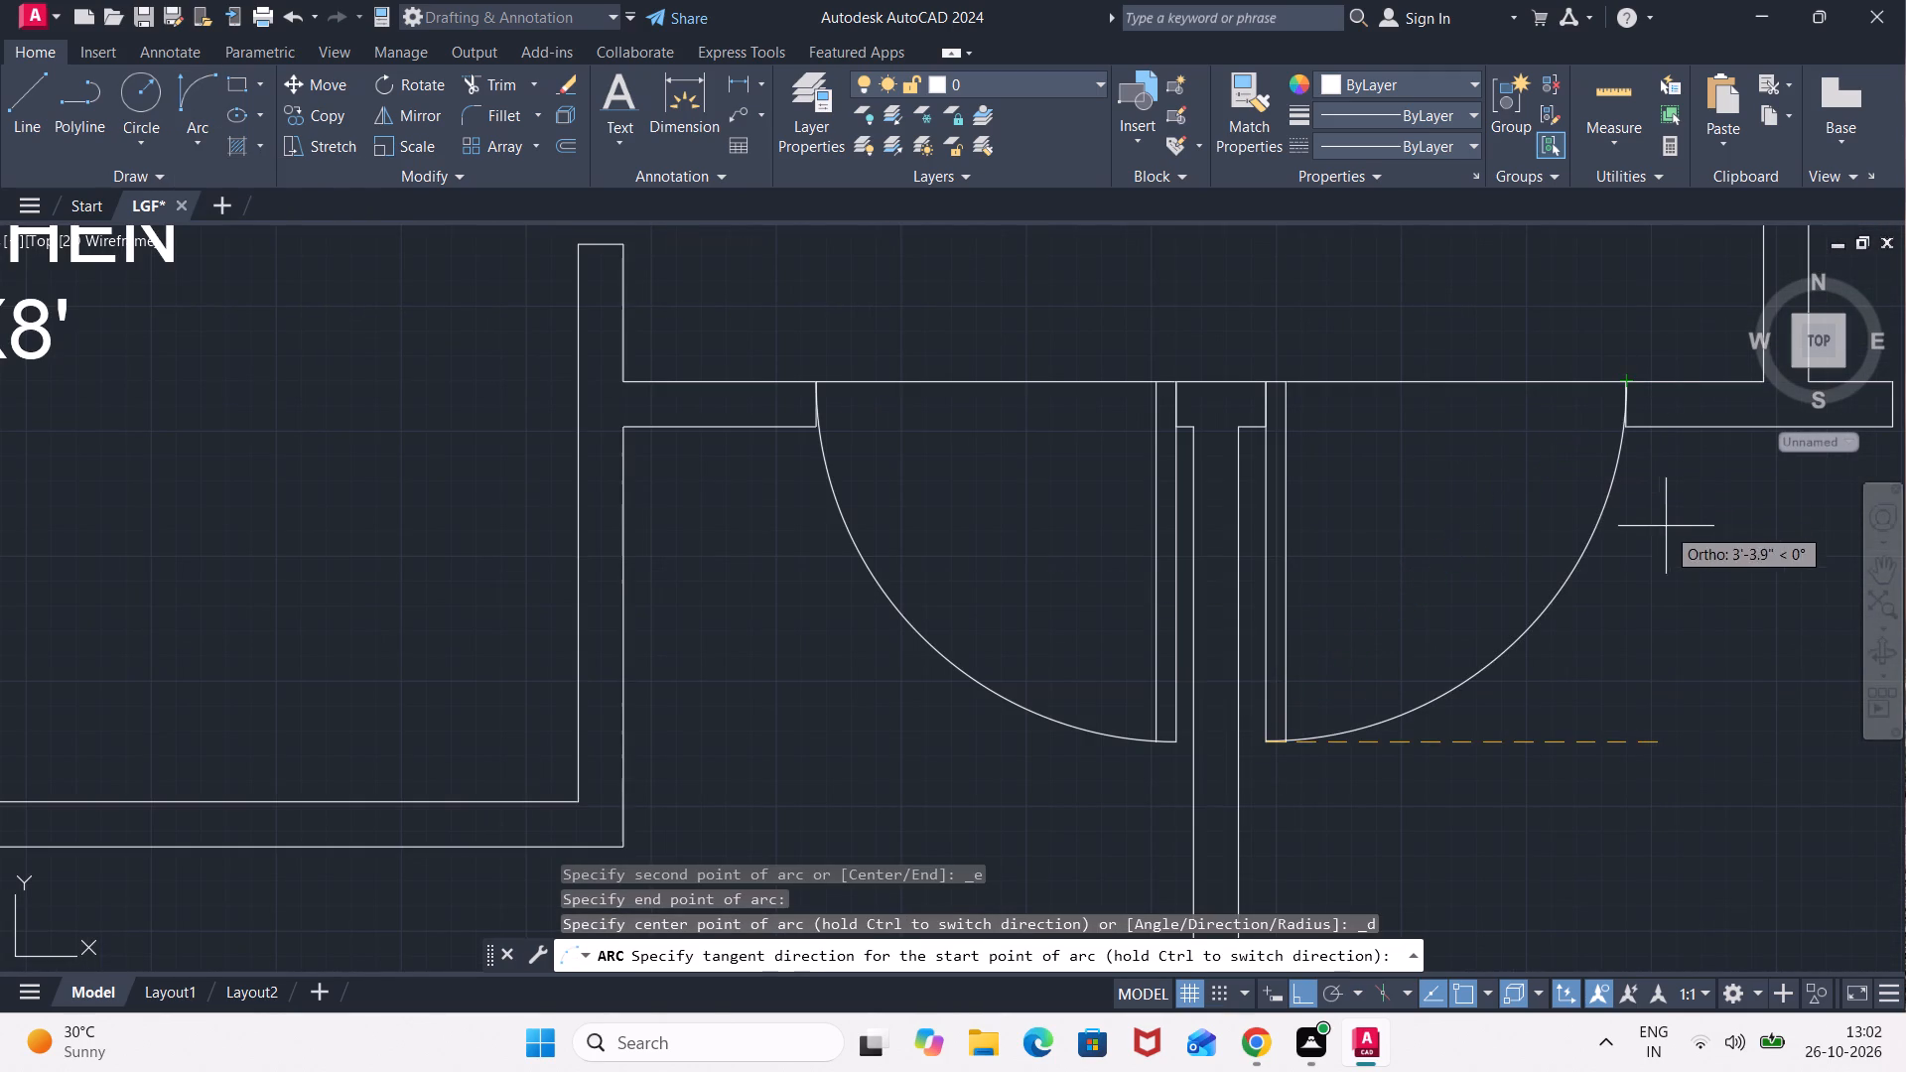
{"action": "left_click", "coordinate": [1688, 566]}
Draw a line across the lobby side of the 13'X11' BED ROOM's opening, continuing with a 3' door-leaf line into the room from the partition-side jamb.
{"action": "scroll", "coordinate": [1667, 612], "scroll_direction": "down", "scroll_amount": 2}
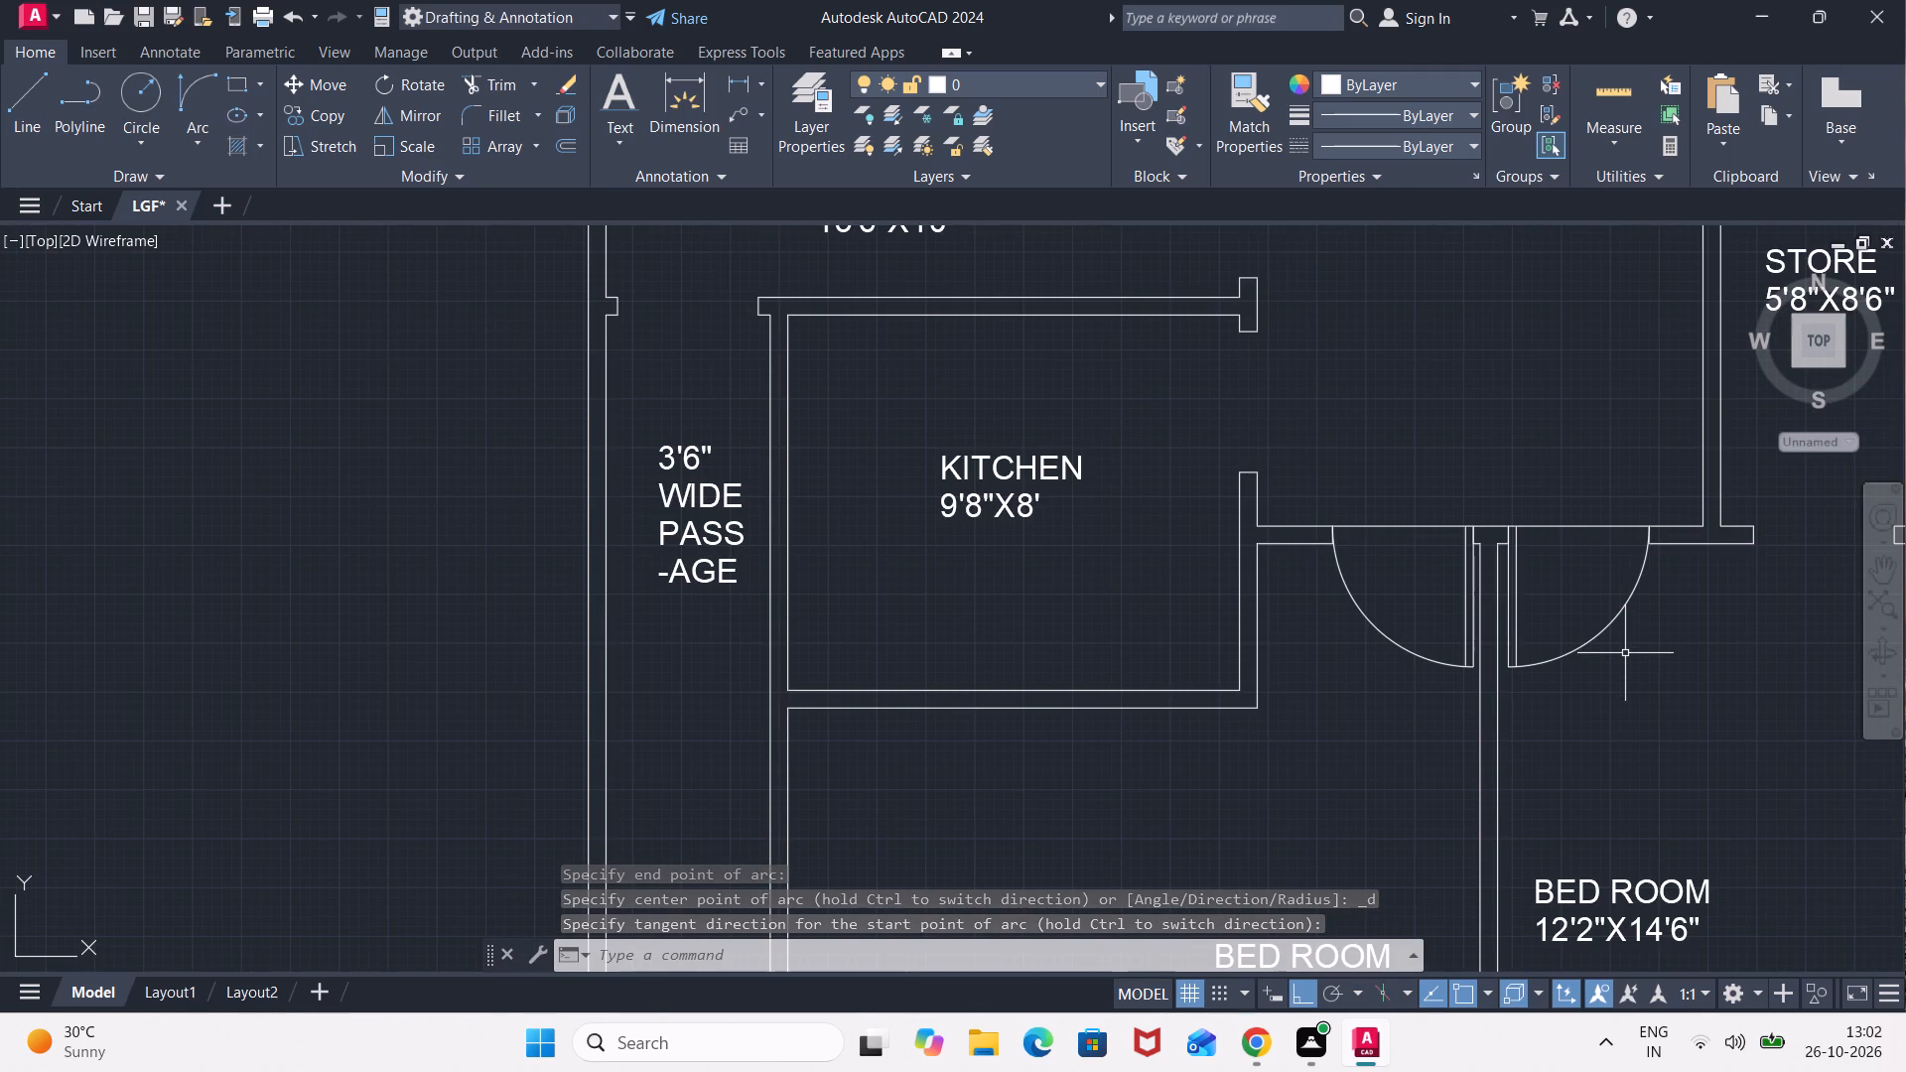
{"action": "scroll", "coordinate": [1622, 672], "scroll_direction": "down", "scroll_amount": 2}
{"action": "middle_click_drag", "start_coordinate": [1532, 806], "coordinate": [1532, 788]}
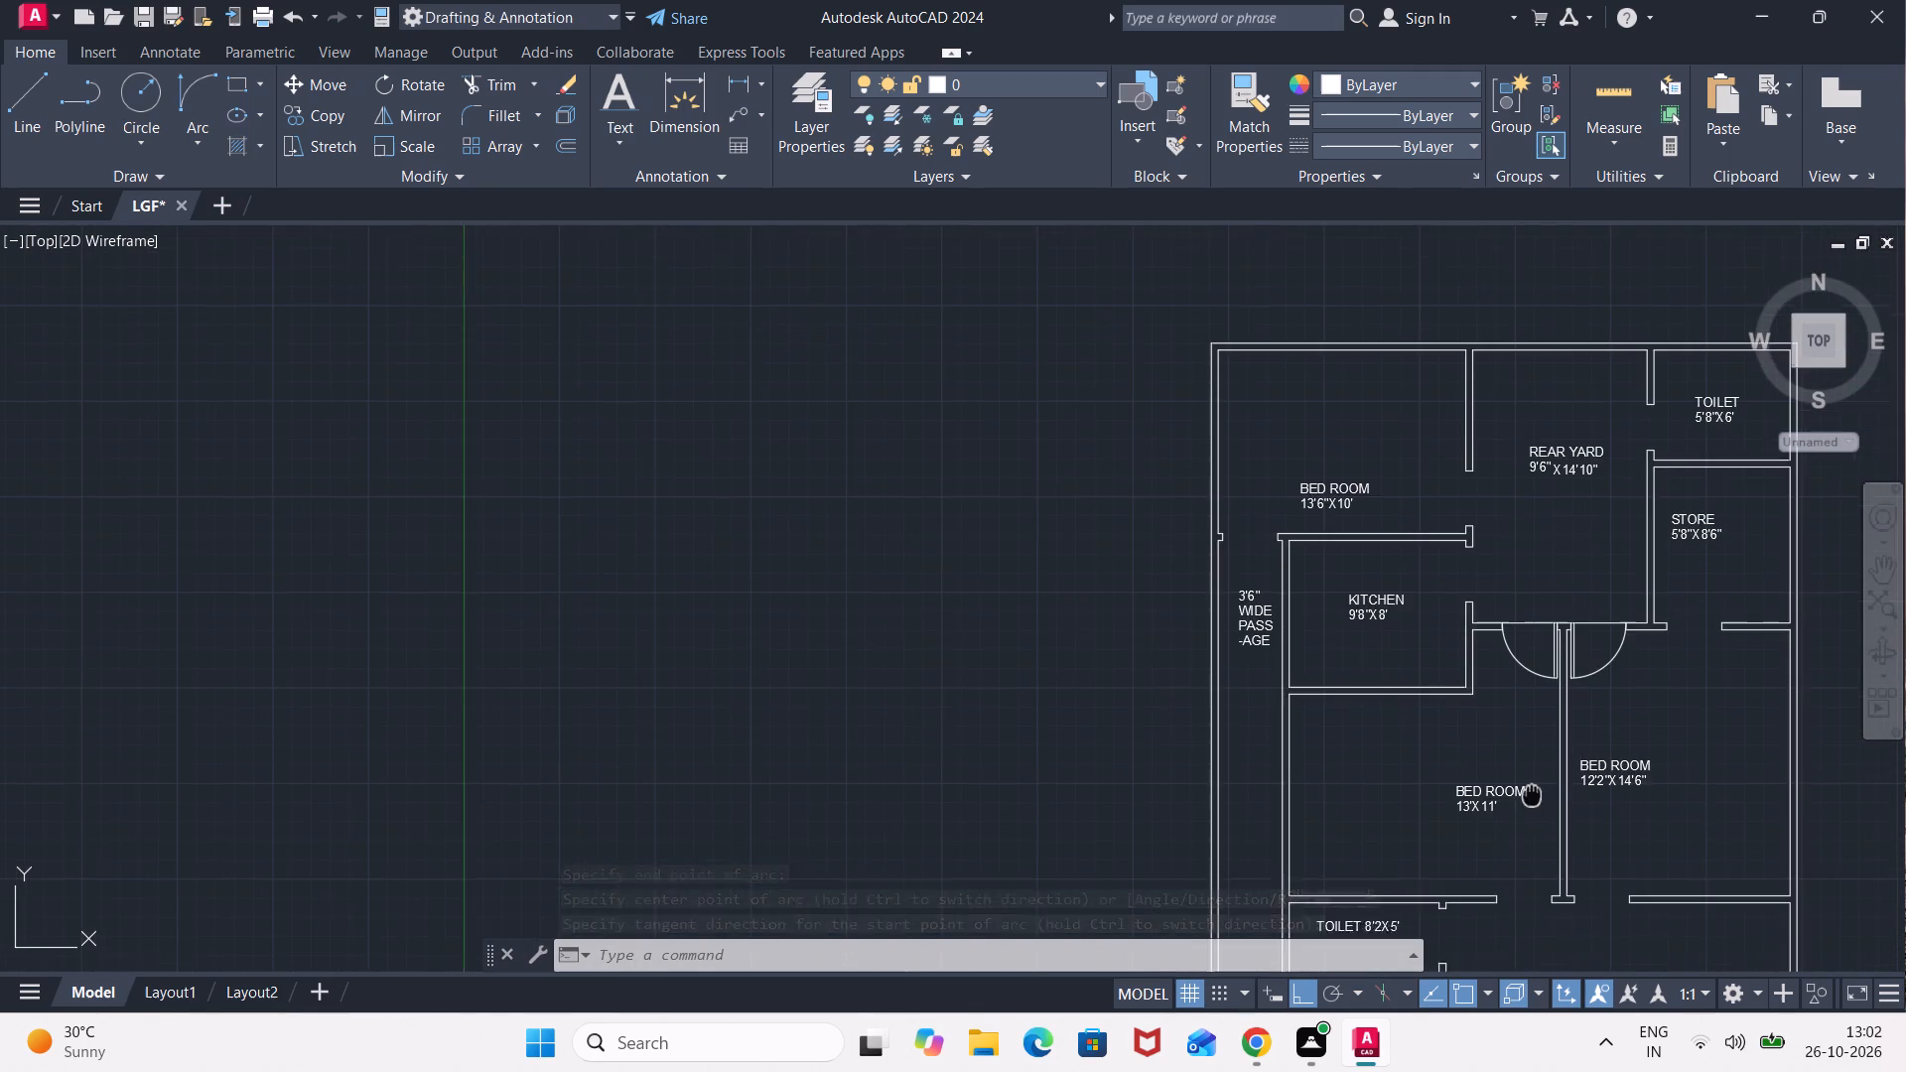
{"action": "middle_click_drag", "start_coordinate": [1532, 788], "coordinate": [1441, 568]}
{"action": "scroll", "coordinate": [1400, 733], "scroll_direction": "up", "scroll_amount": 3}
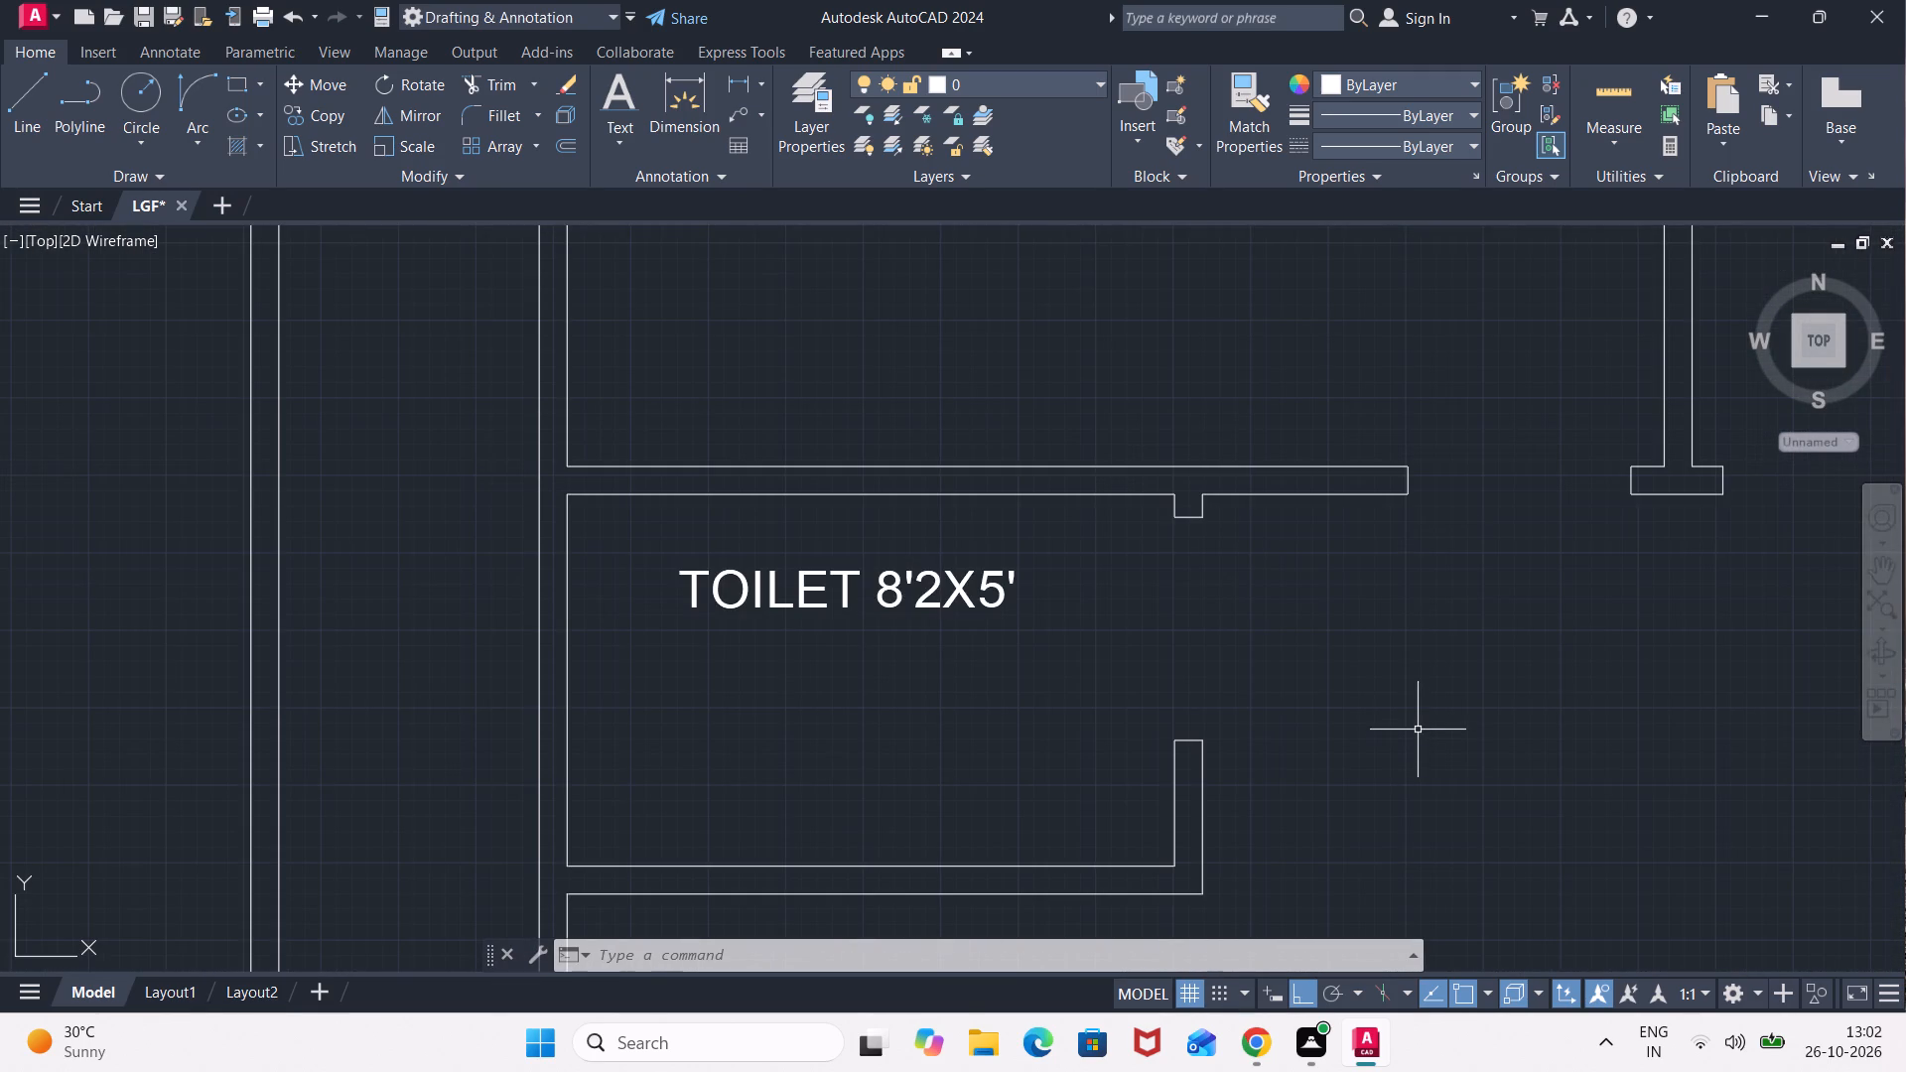
{"action": "key", "text": "l"}
{"action": "key", "text": "Return"}
{"action": "scroll", "coordinate": [1504, 590], "scroll_direction": "down", "scroll_amount": 2}
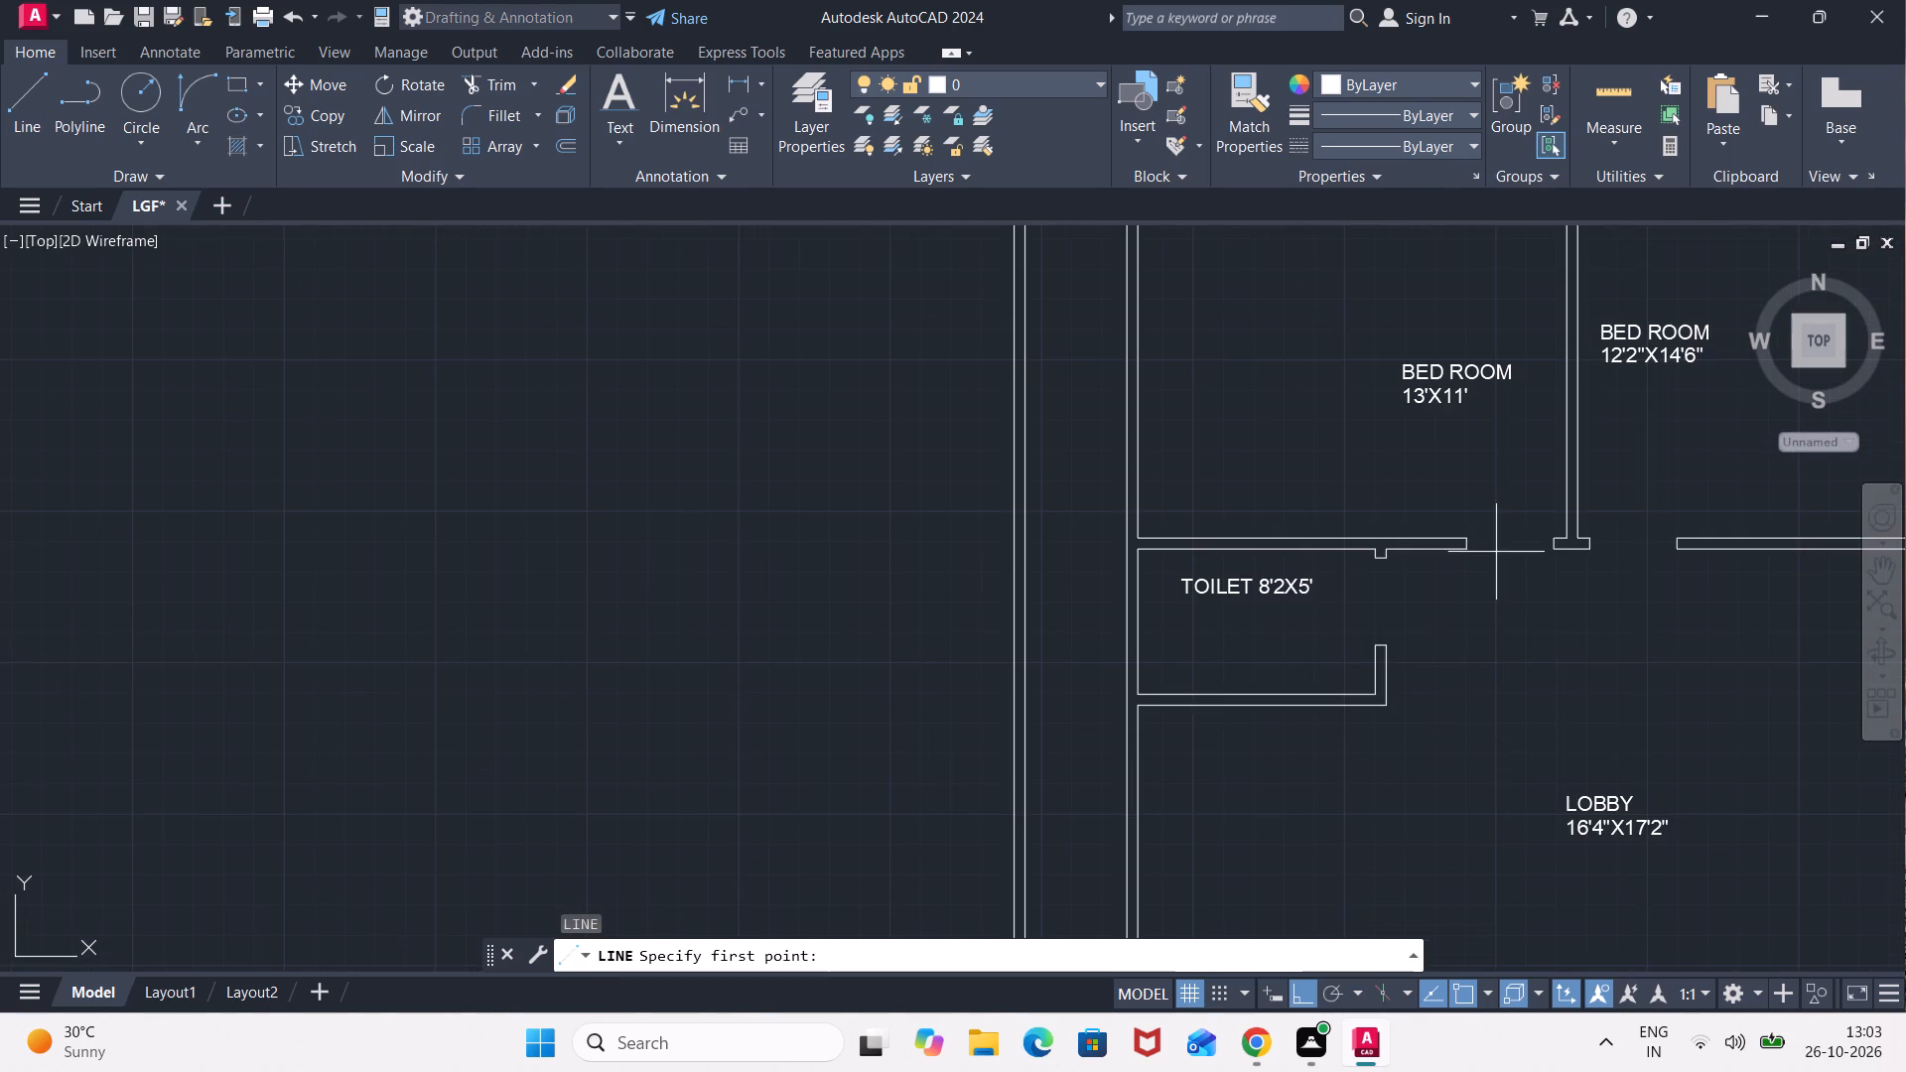
{"action": "left_click", "coordinate": [1470, 549]}
{"action": "left_click", "coordinate": [1554, 547]}
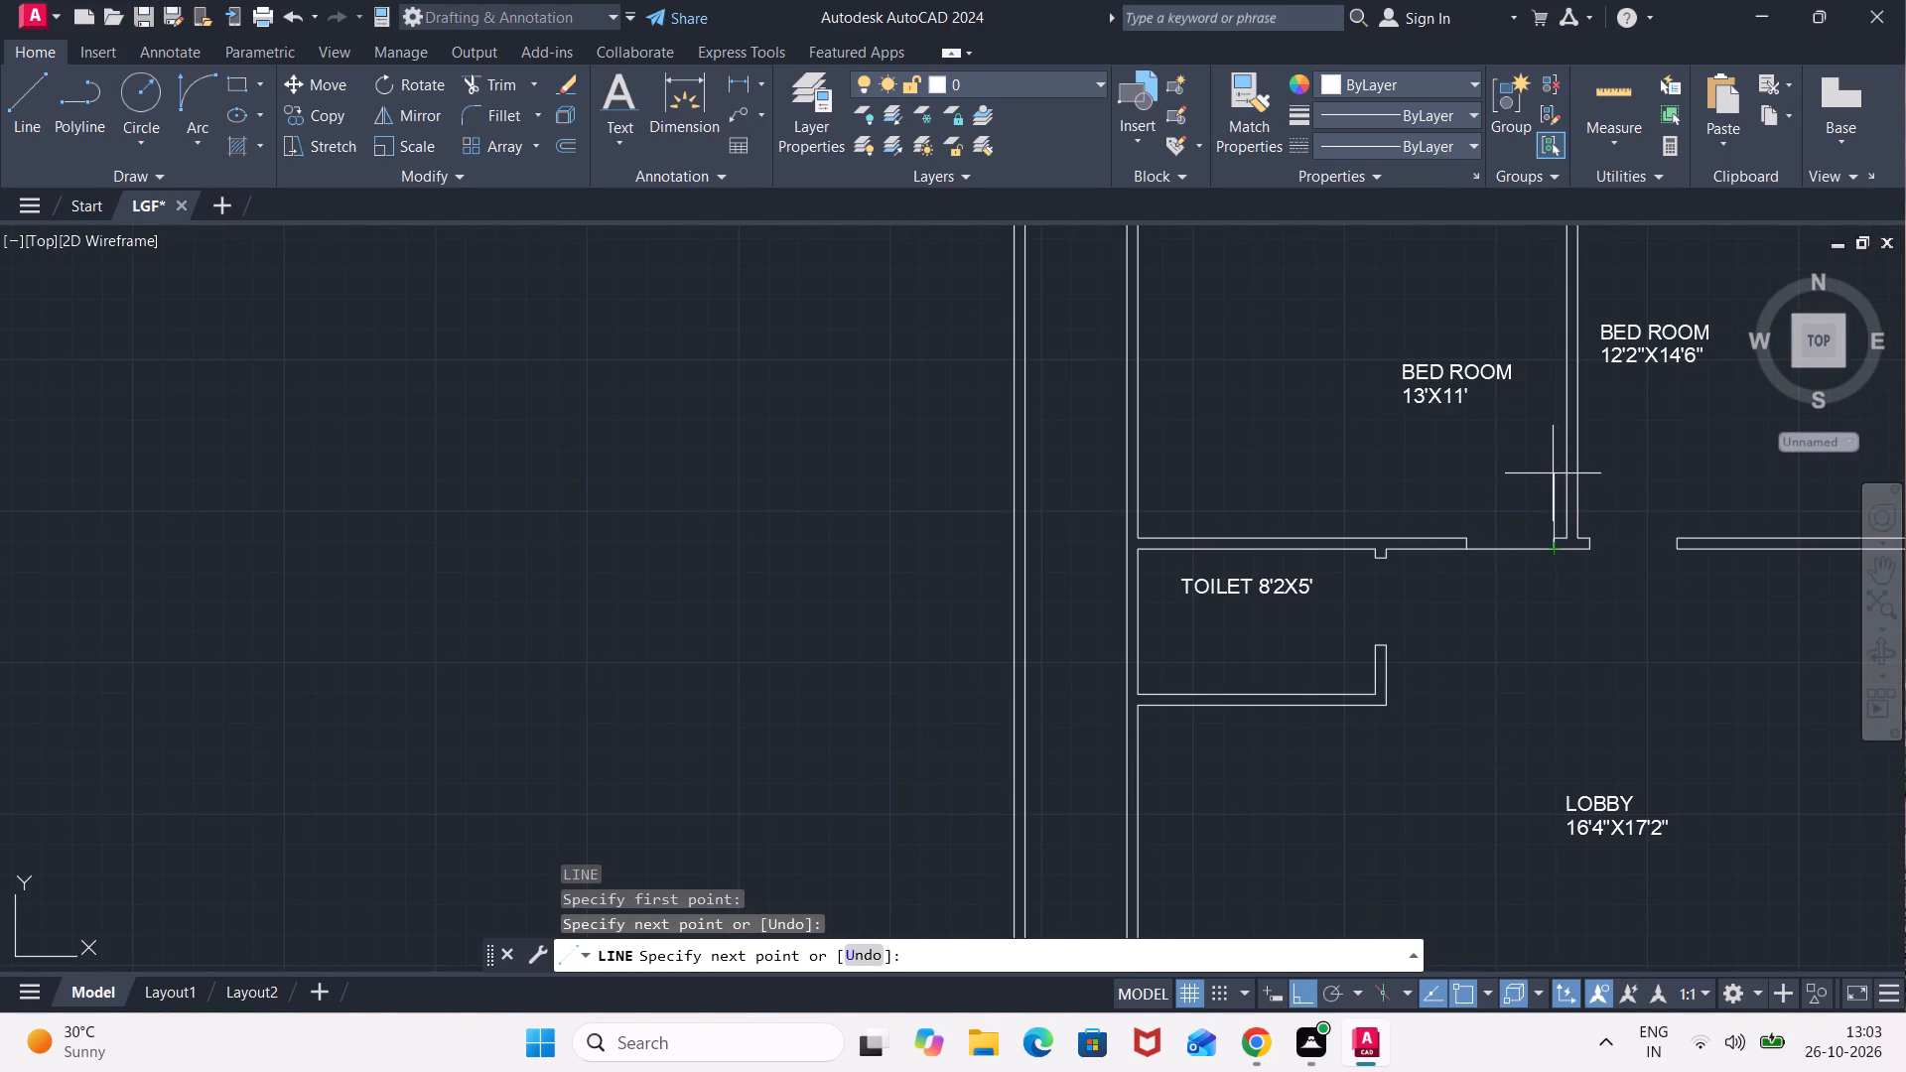
{"action": "type", "text": "3'"}
{"action": "key", "text": "Return"}
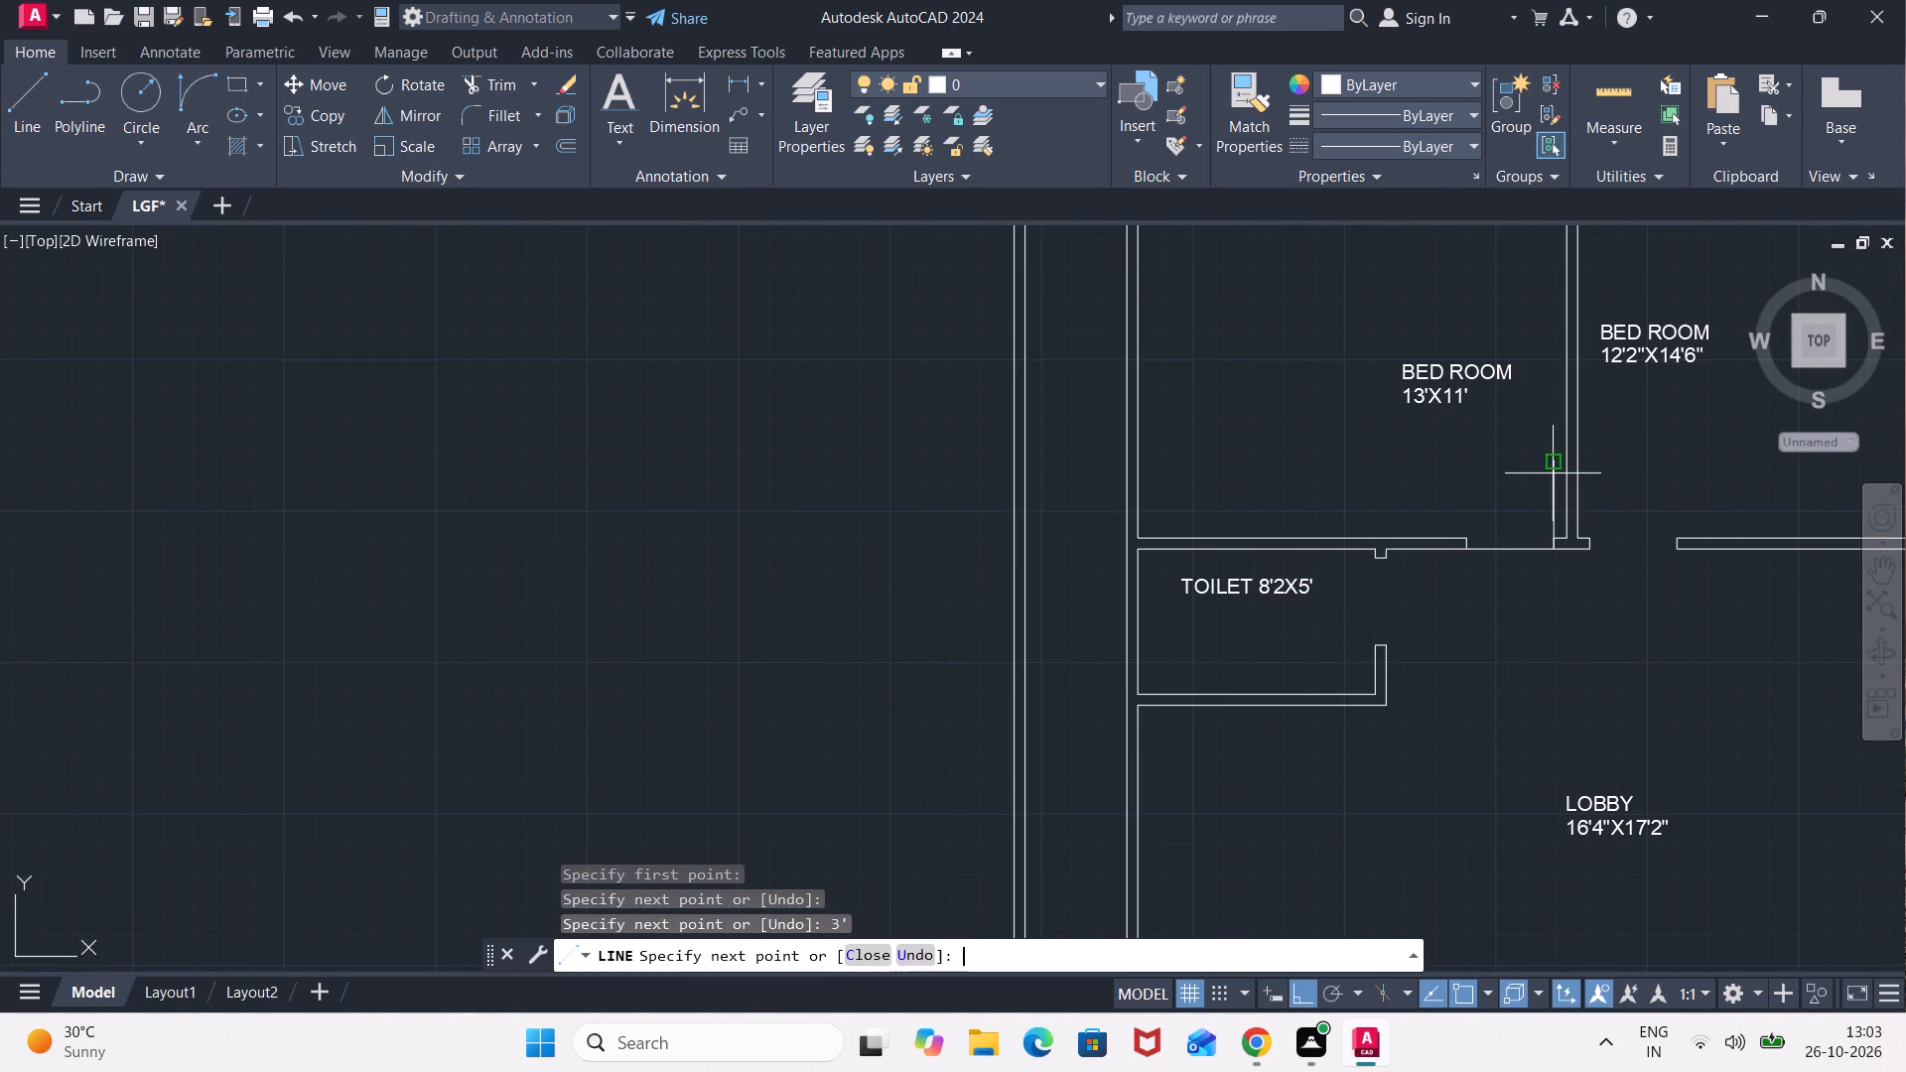
{"action": "key", "text": "Escape"}
Offset the 13'X11' BED ROOM's lobby-side door-leaf line 2" toward its opening.
{"action": "key", "text": "o"}
{"action": "key", "text": "Return"}
{"action": "key", "text": "Return"}
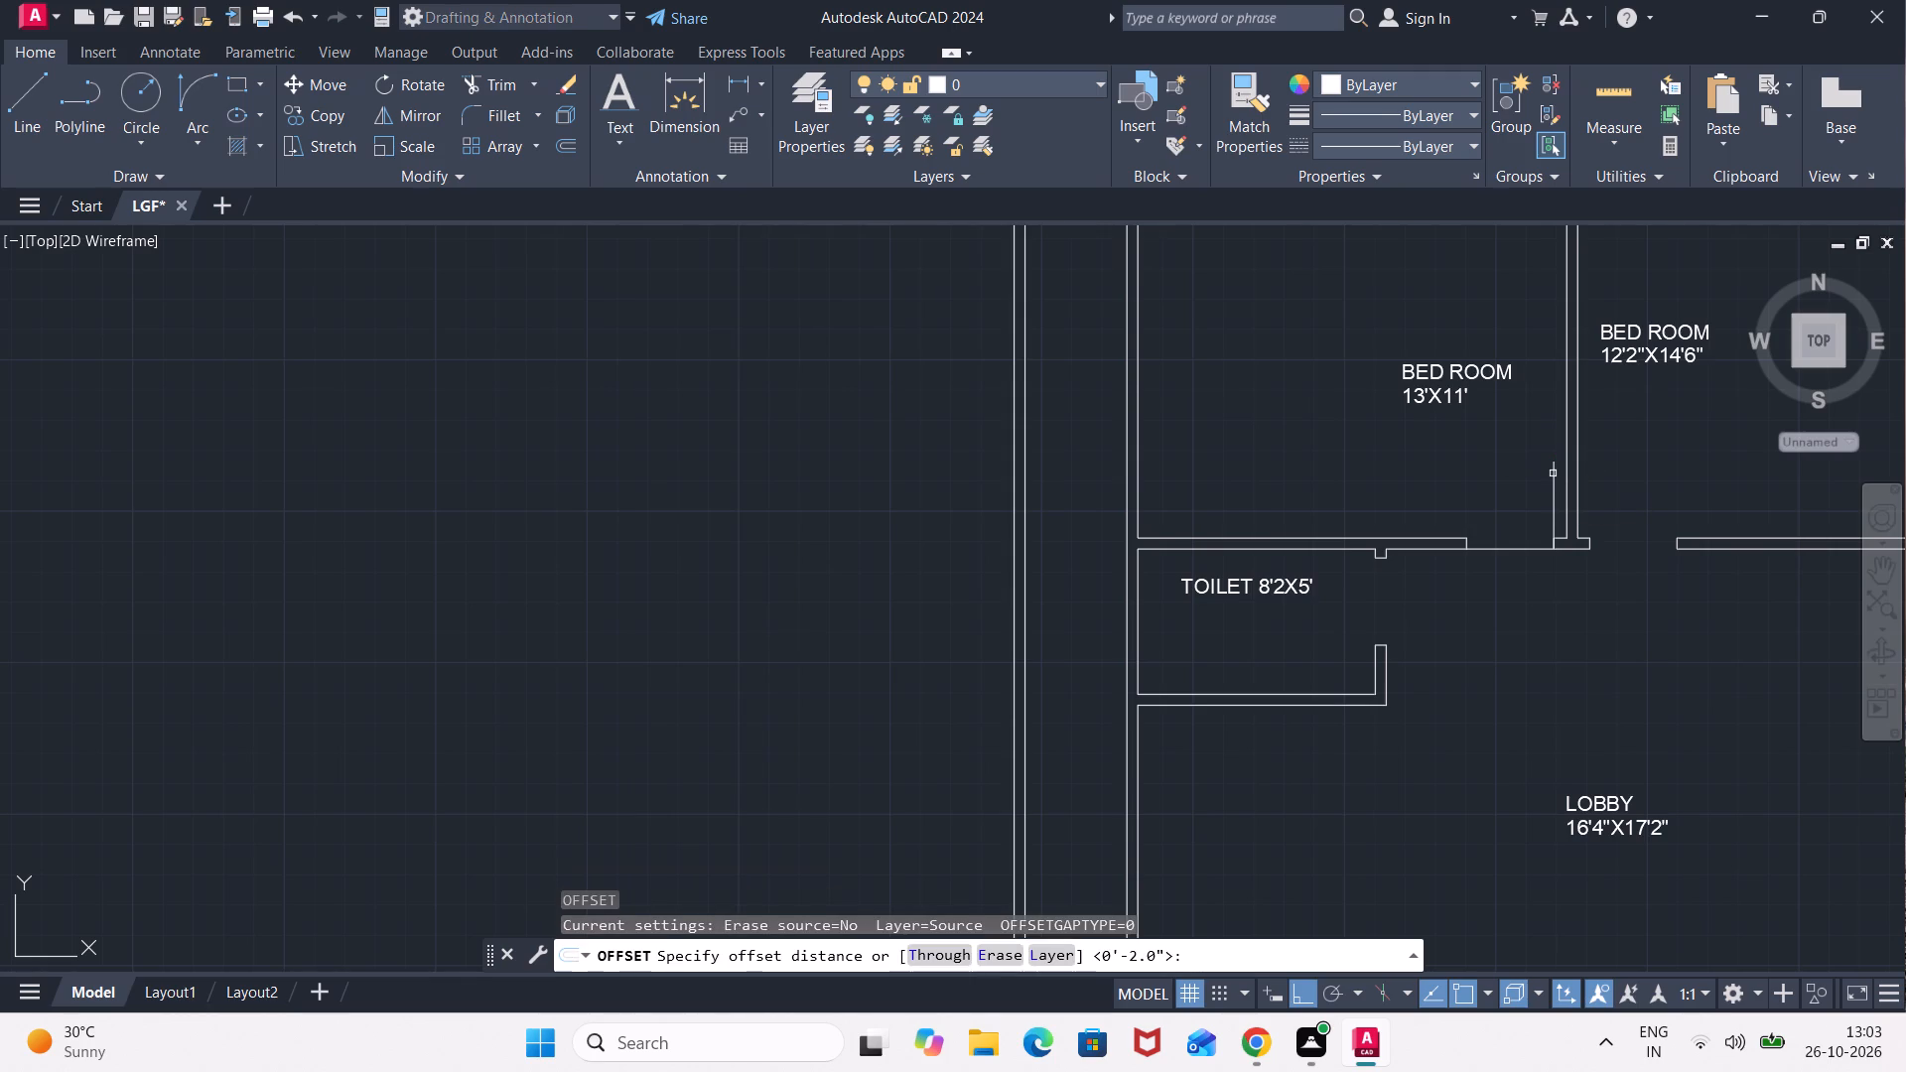
{"action": "scroll", "coordinate": [1553, 473], "scroll_direction": "up", "scroll_amount": 2}
{"action": "left_click", "coordinate": [1548, 494]}
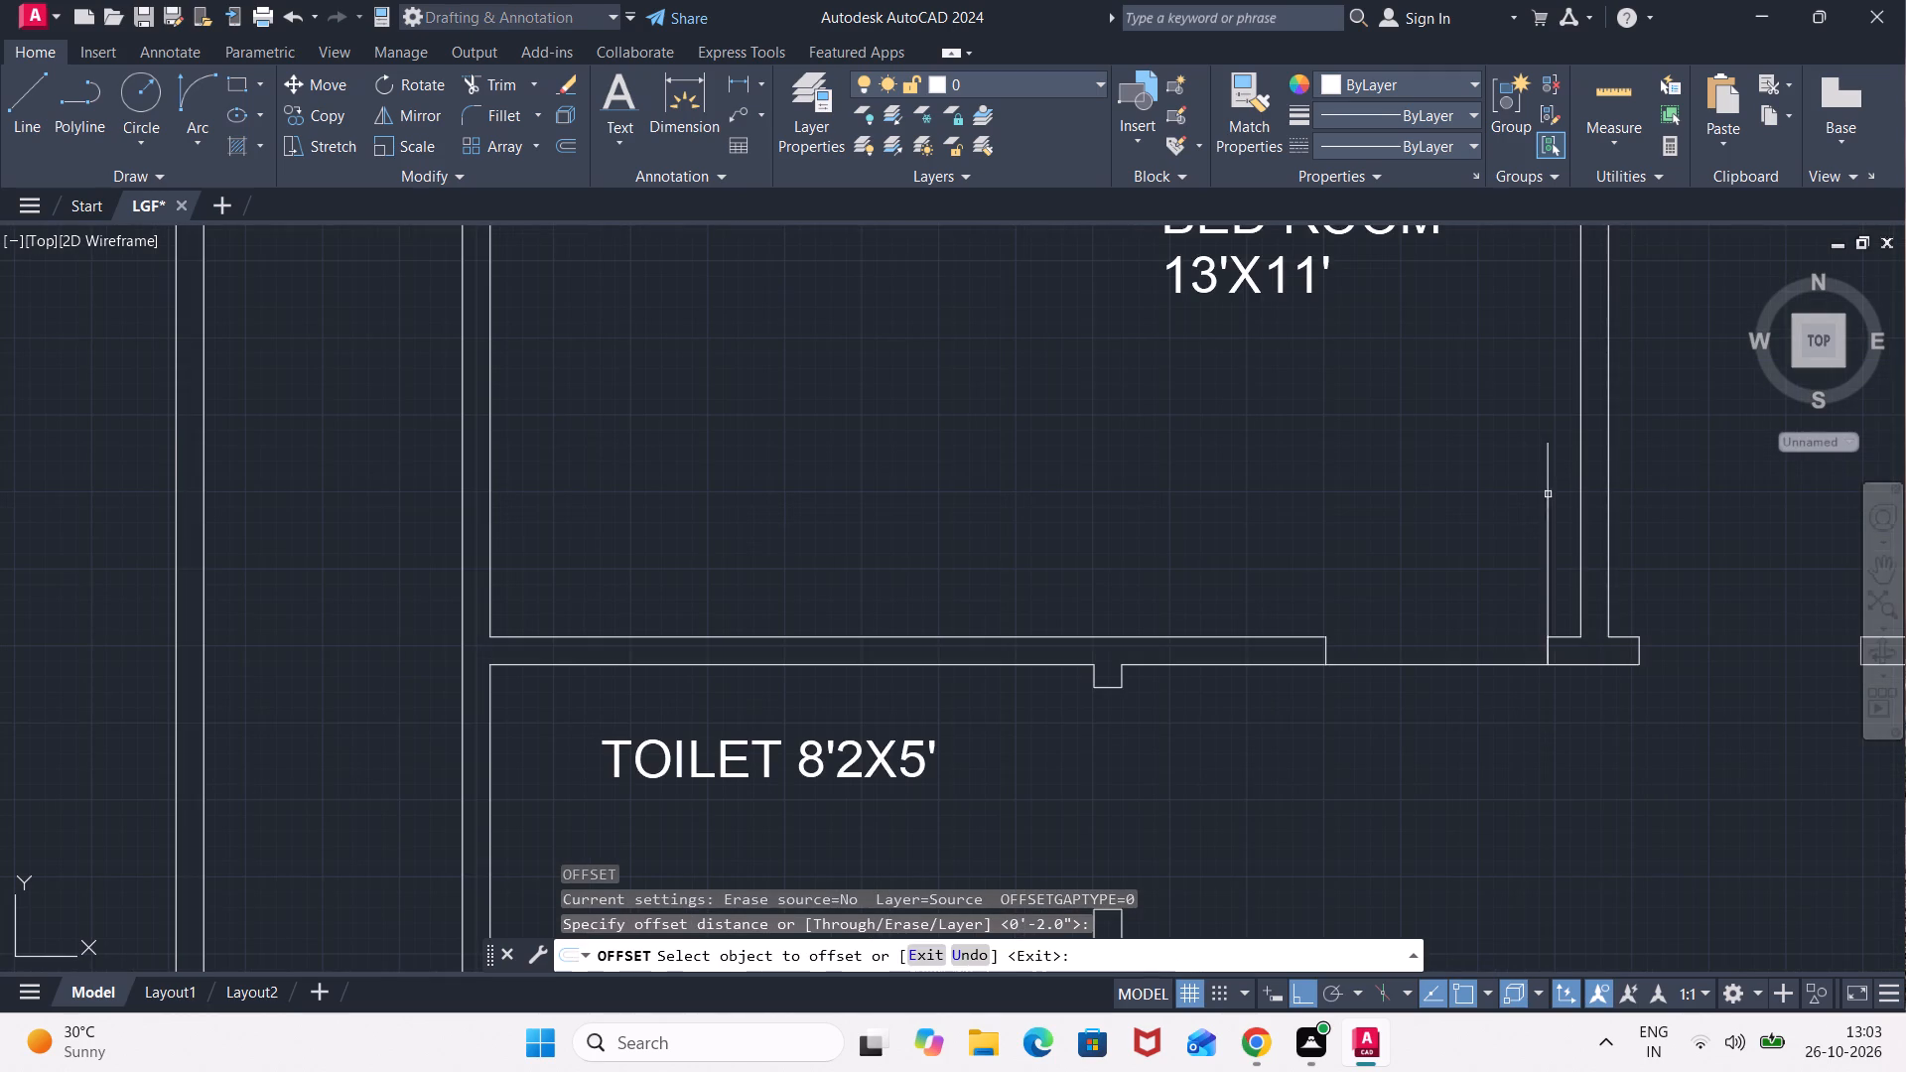
{"action": "left_click", "coordinate": [1462, 511]}
Draw a Start, End, Direction arc from that leaf's free end to the opposite jamb as the 13'X11' BED ROOM's lobby door swing.
{"action": "left_click", "coordinate": [199, 140]}
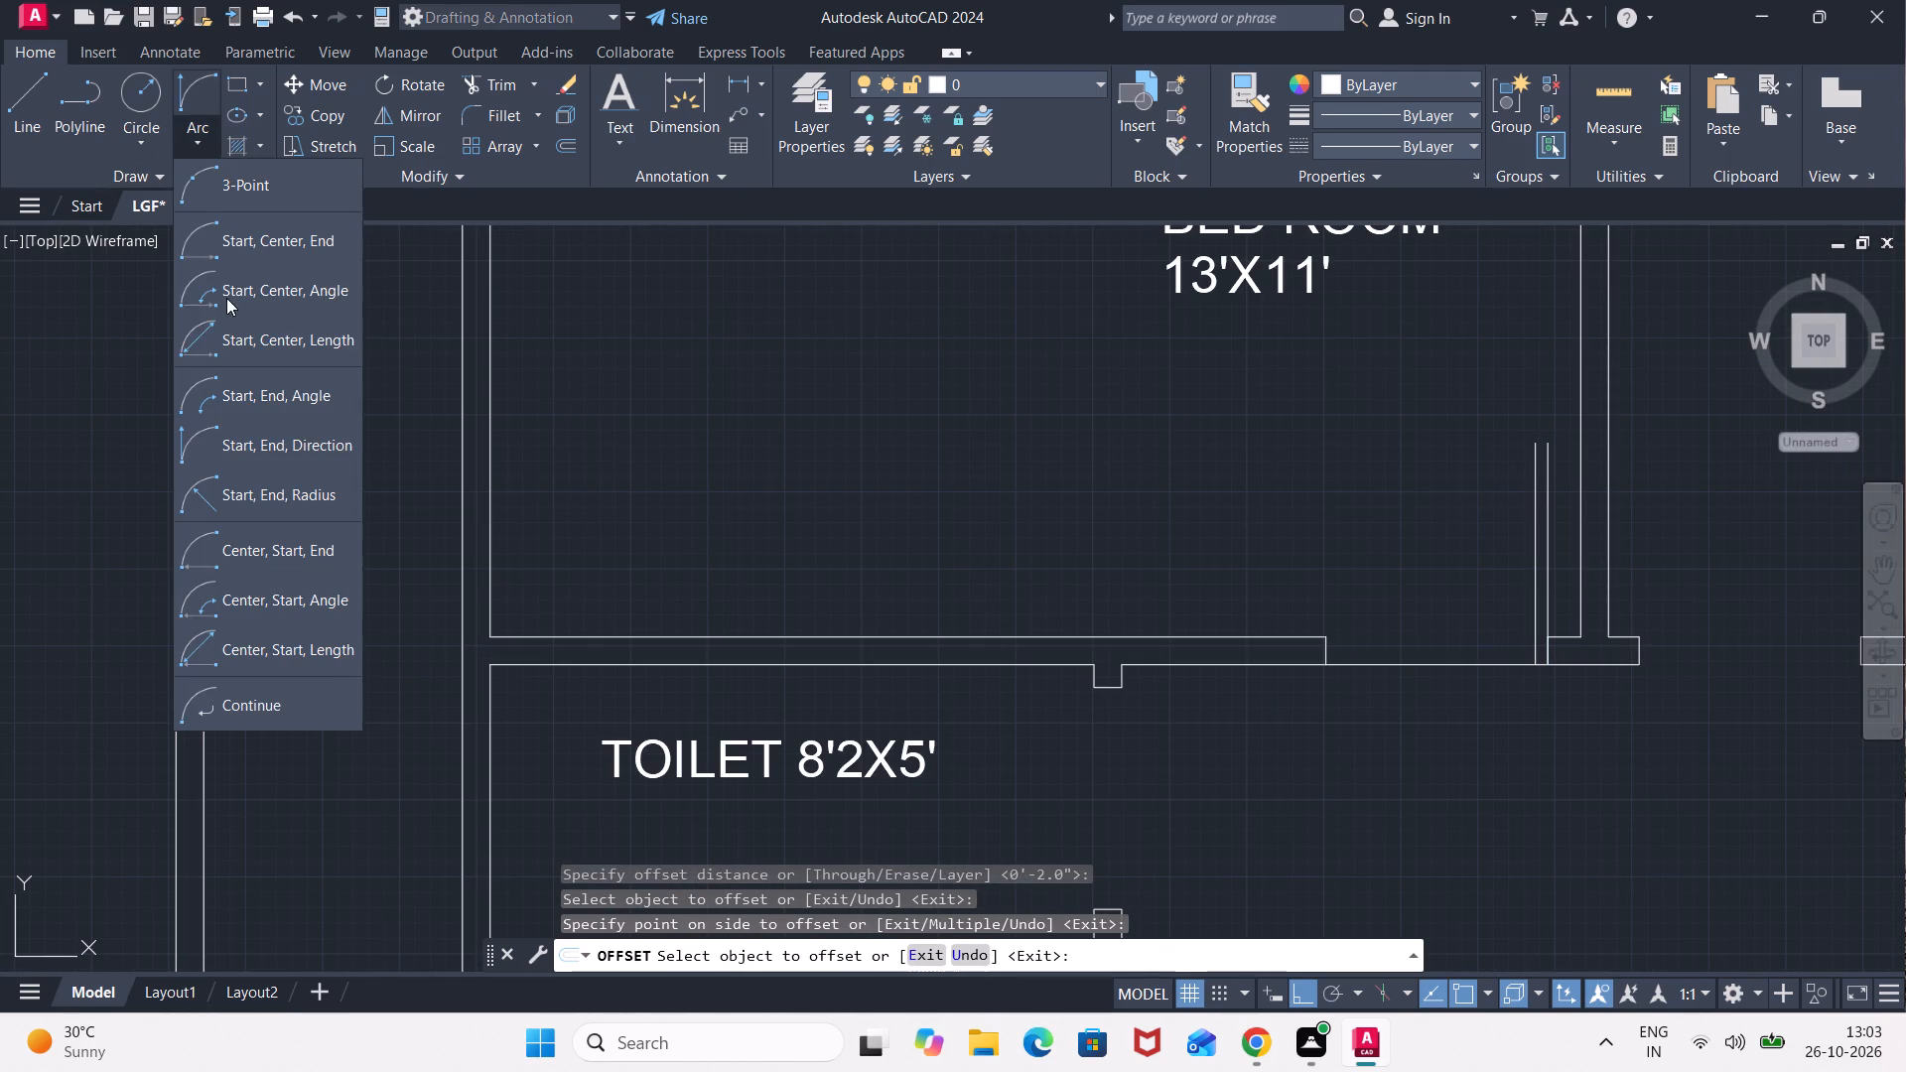
{"action": "left_click", "coordinate": [278, 456]}
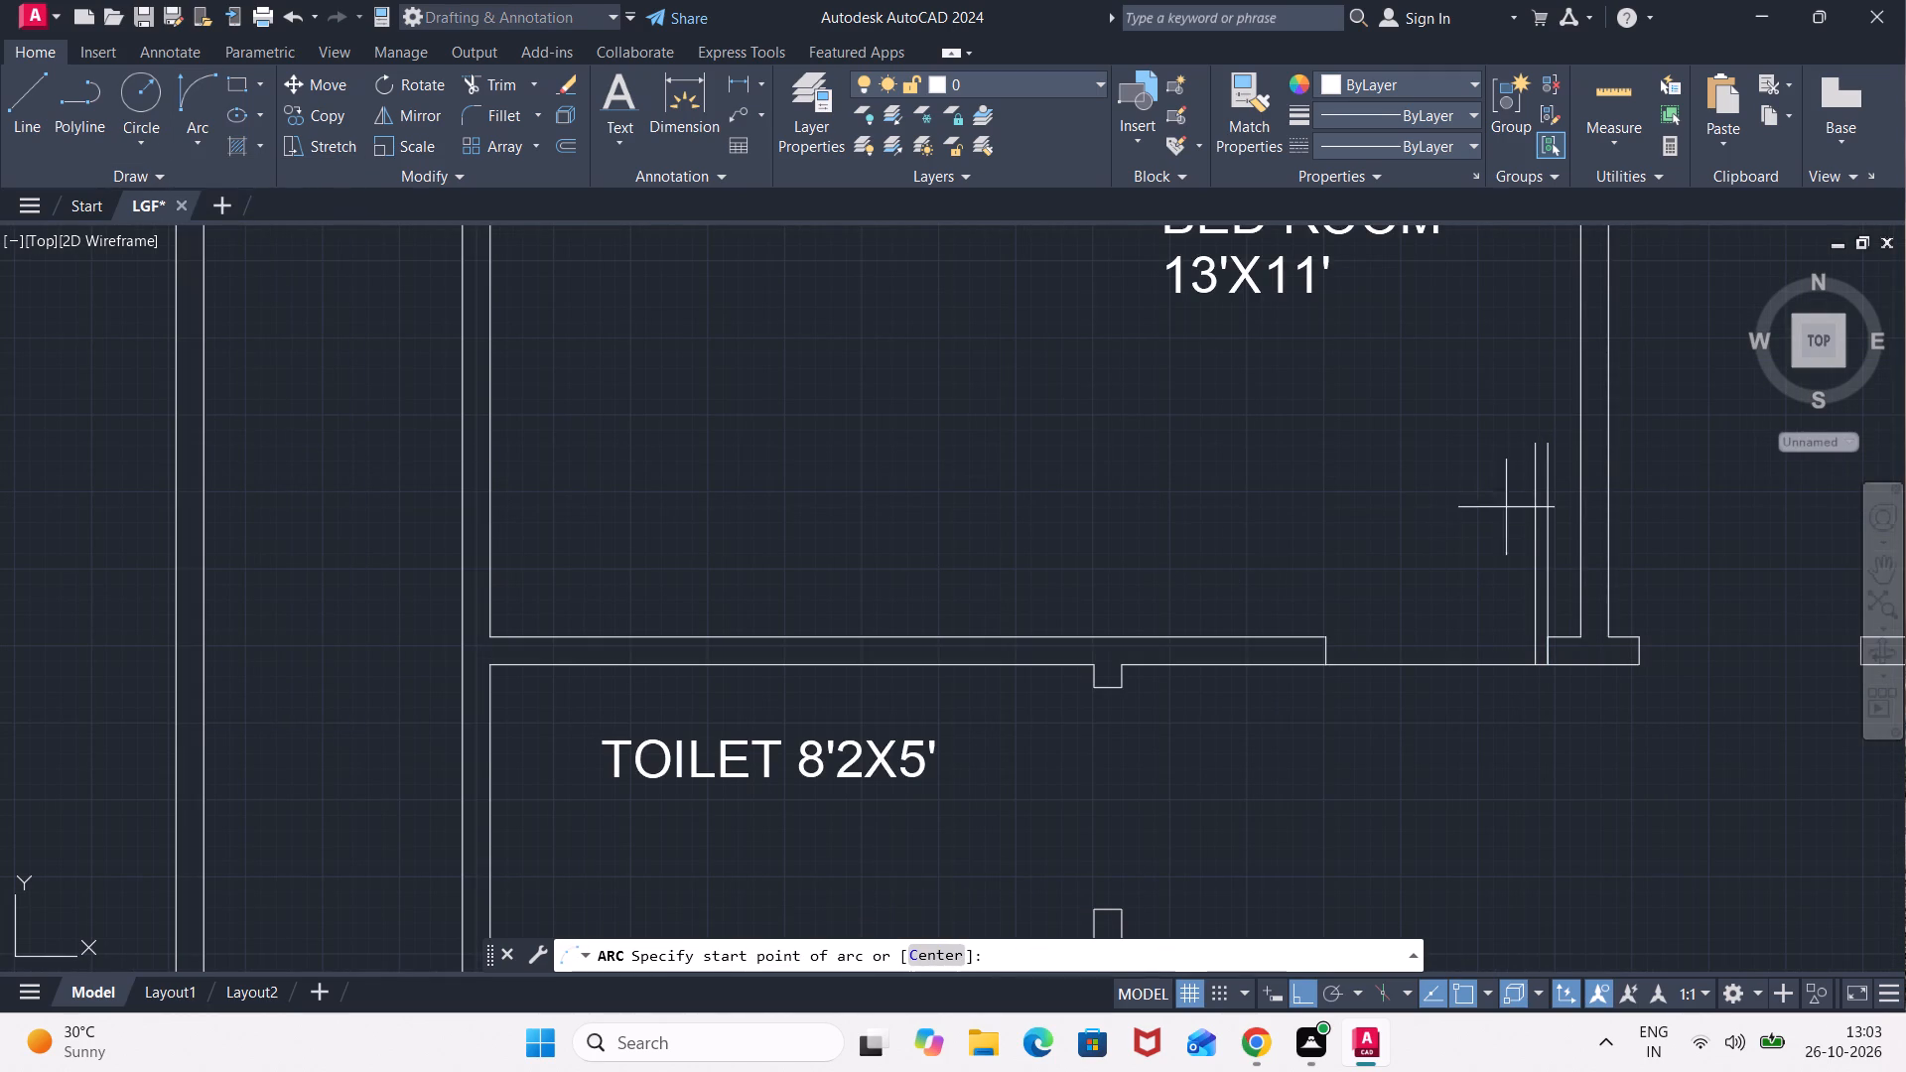
{"action": "left_click", "coordinate": [1551, 446]}
{"action": "scroll", "coordinate": [1378, 640], "scroll_direction": "up", "scroll_amount": 2}
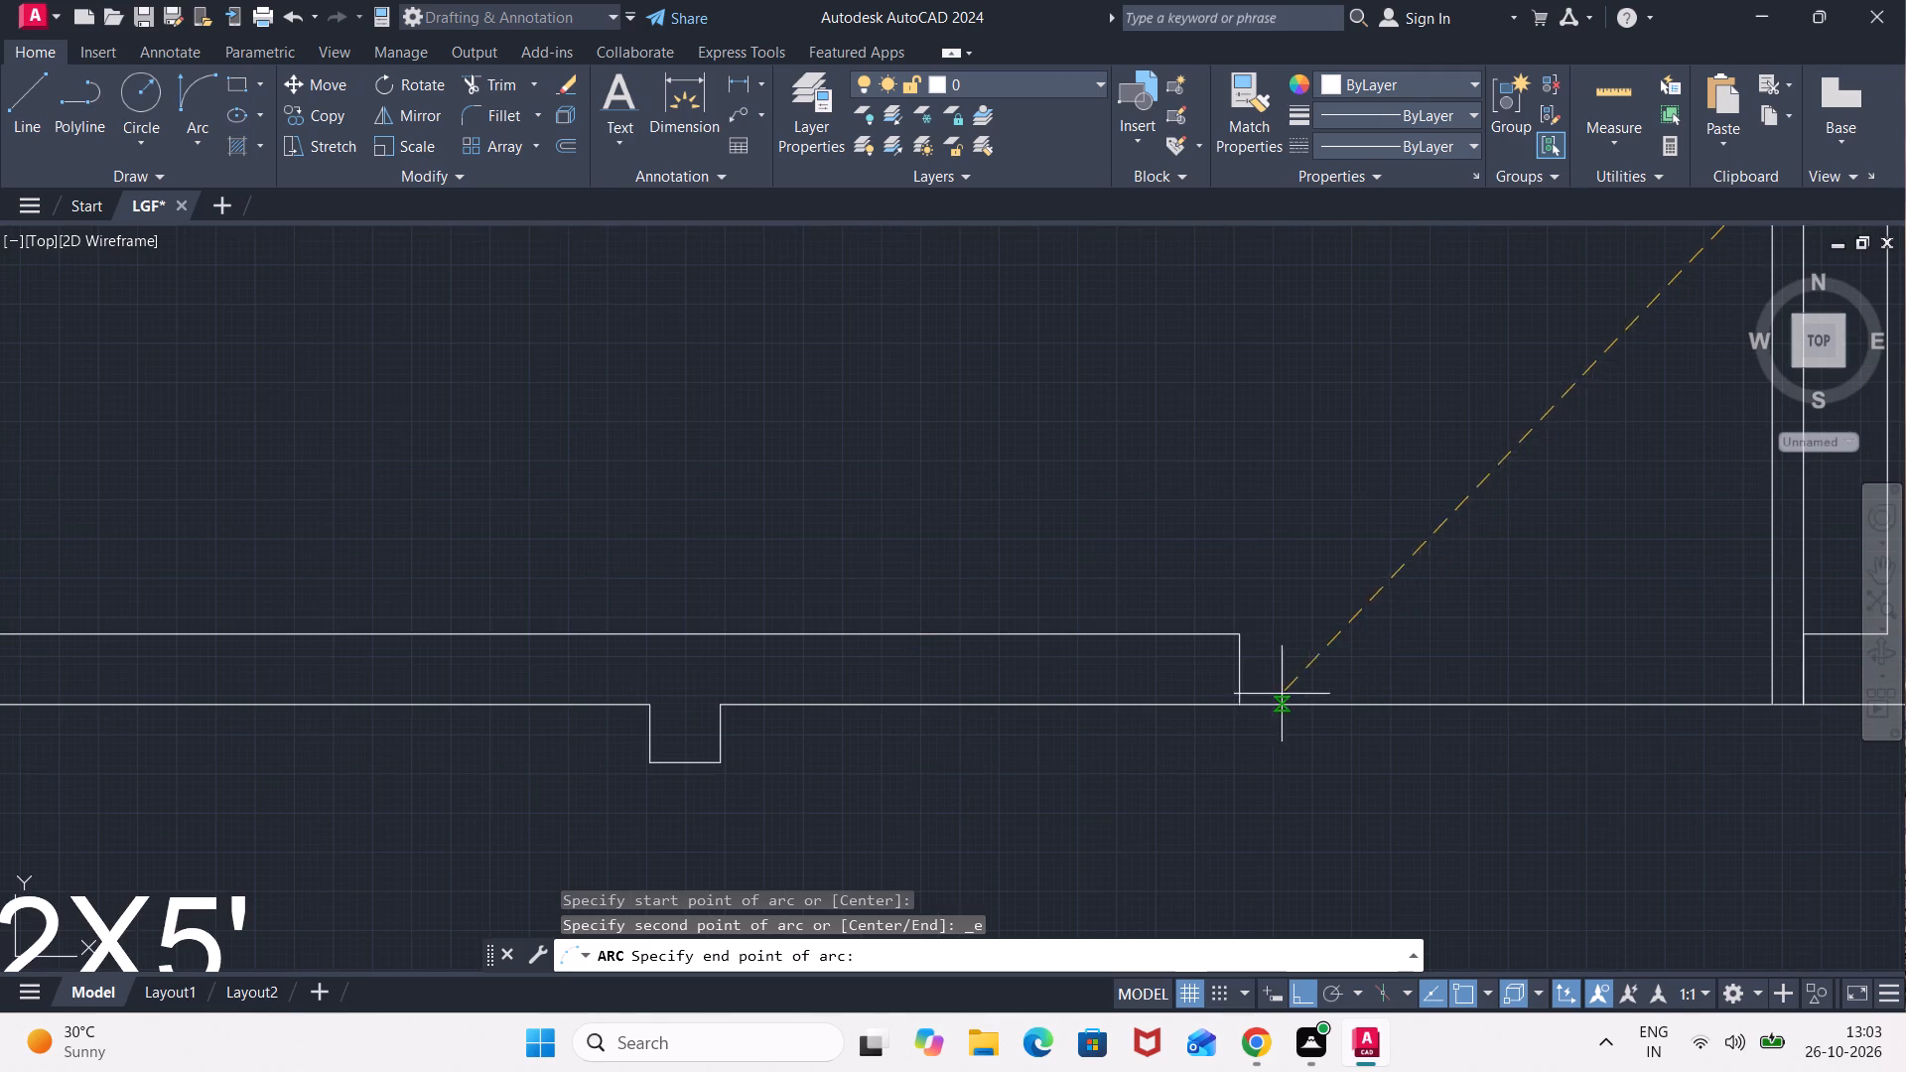
{"action": "left_click", "coordinate": [1243, 704]}
{"action": "left_click", "coordinate": [1185, 457]}
Draw a line across the lobby side of the 12'2"X14'6" BED ROOM's opening, continuing with a 3' door-leaf line into the room from the partition-side jamb.
{"action": "scroll", "coordinate": [1452, 488], "scroll_direction": "down", "scroll_amount": 3}
{"action": "middle_click_drag", "start_coordinate": [1501, 515], "coordinate": [1186, 568]}
{"action": "key", "text": "l"}
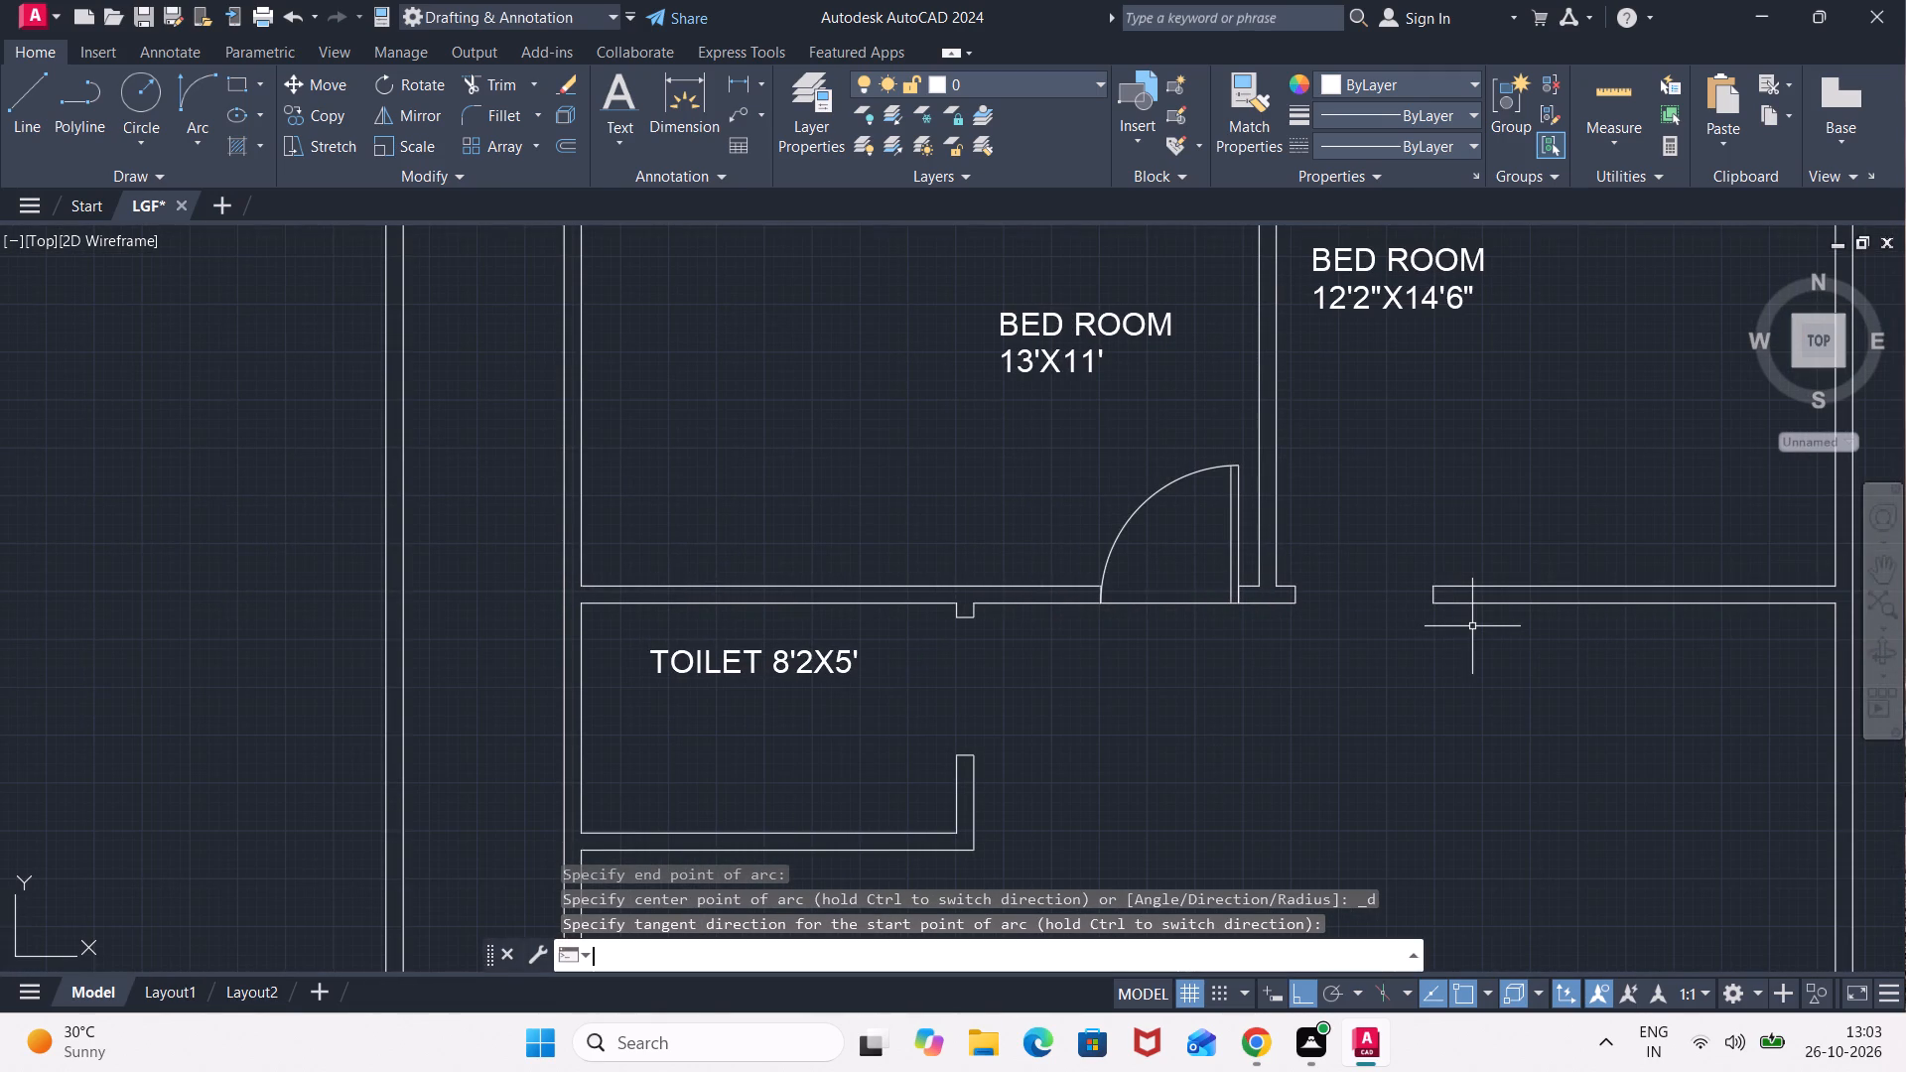
{"action": "key", "text": "Return"}
{"action": "scroll", "coordinate": [1474, 627], "scroll_direction": "up", "scroll_amount": 1}
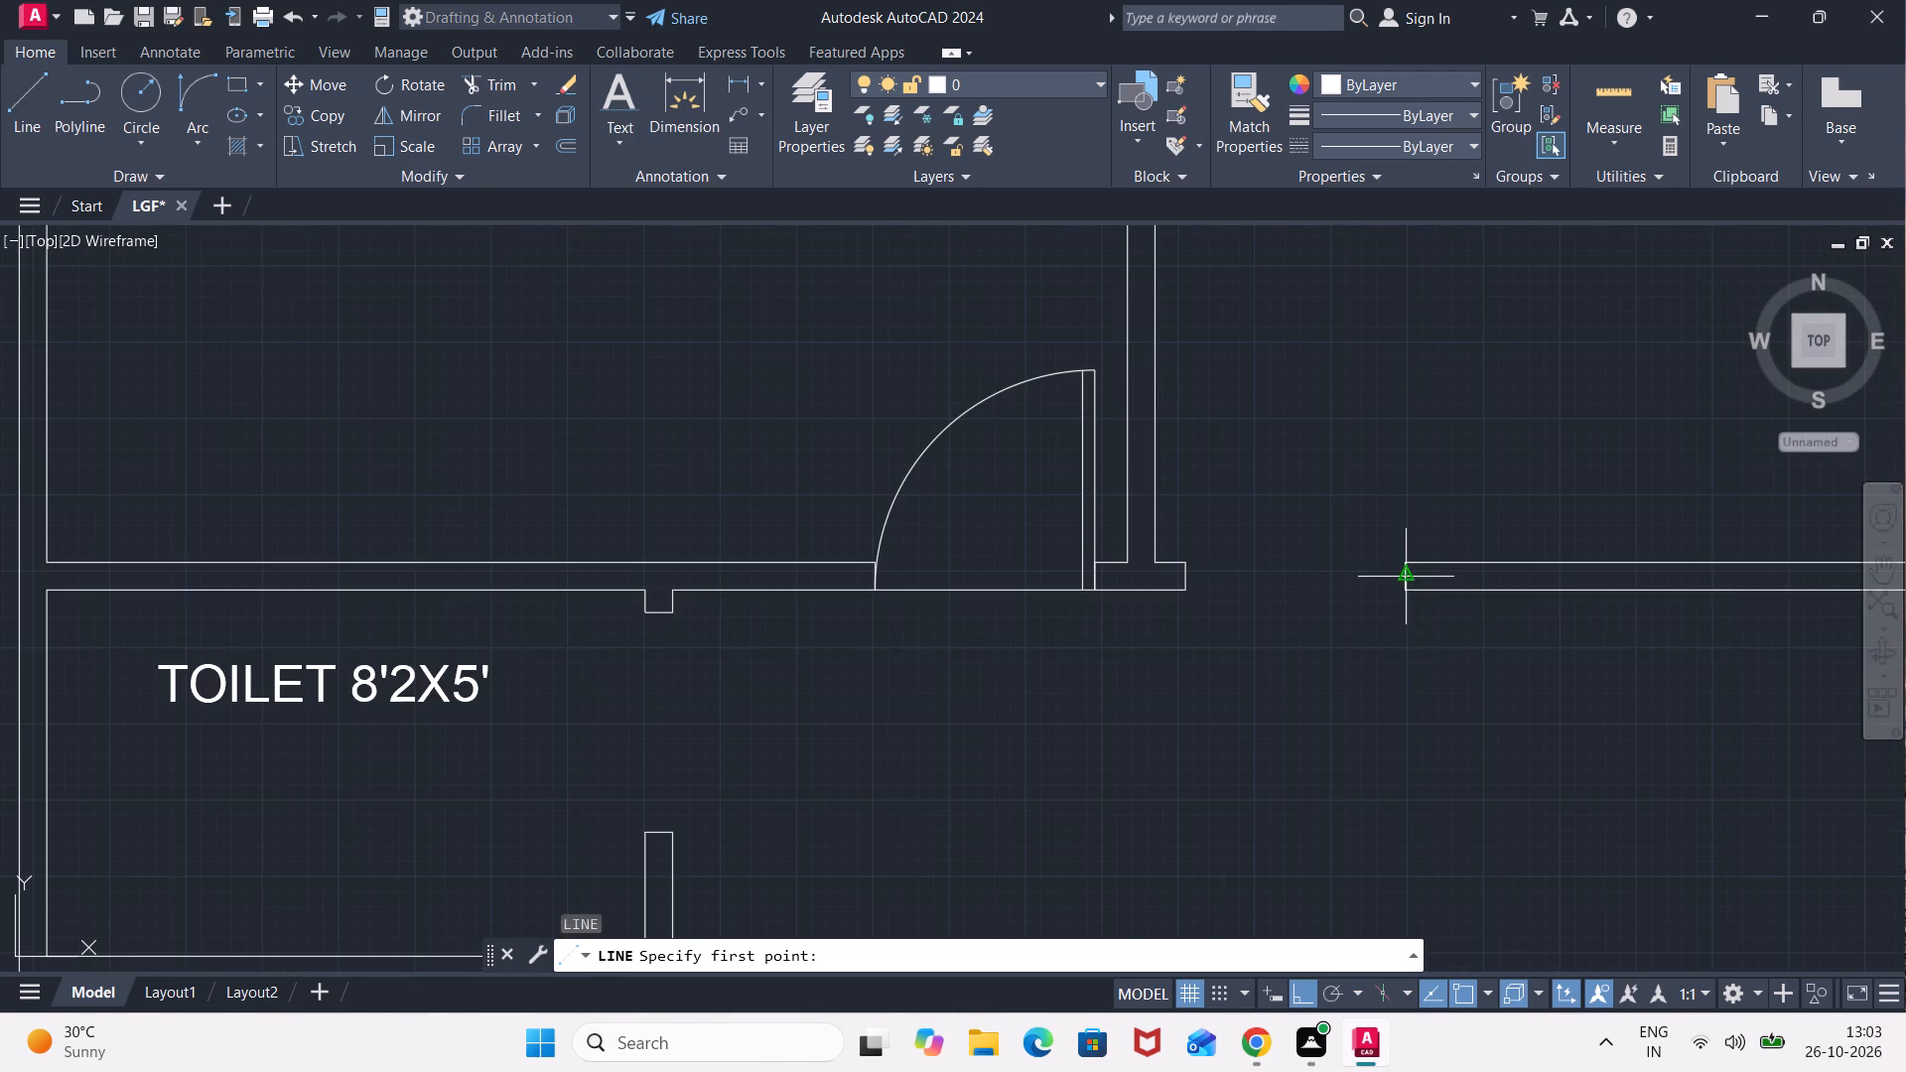
{"action": "scroll", "coordinate": [1406, 589], "scroll_direction": "up", "scroll_amount": 1}
{"action": "left_click", "coordinate": [1403, 592]}
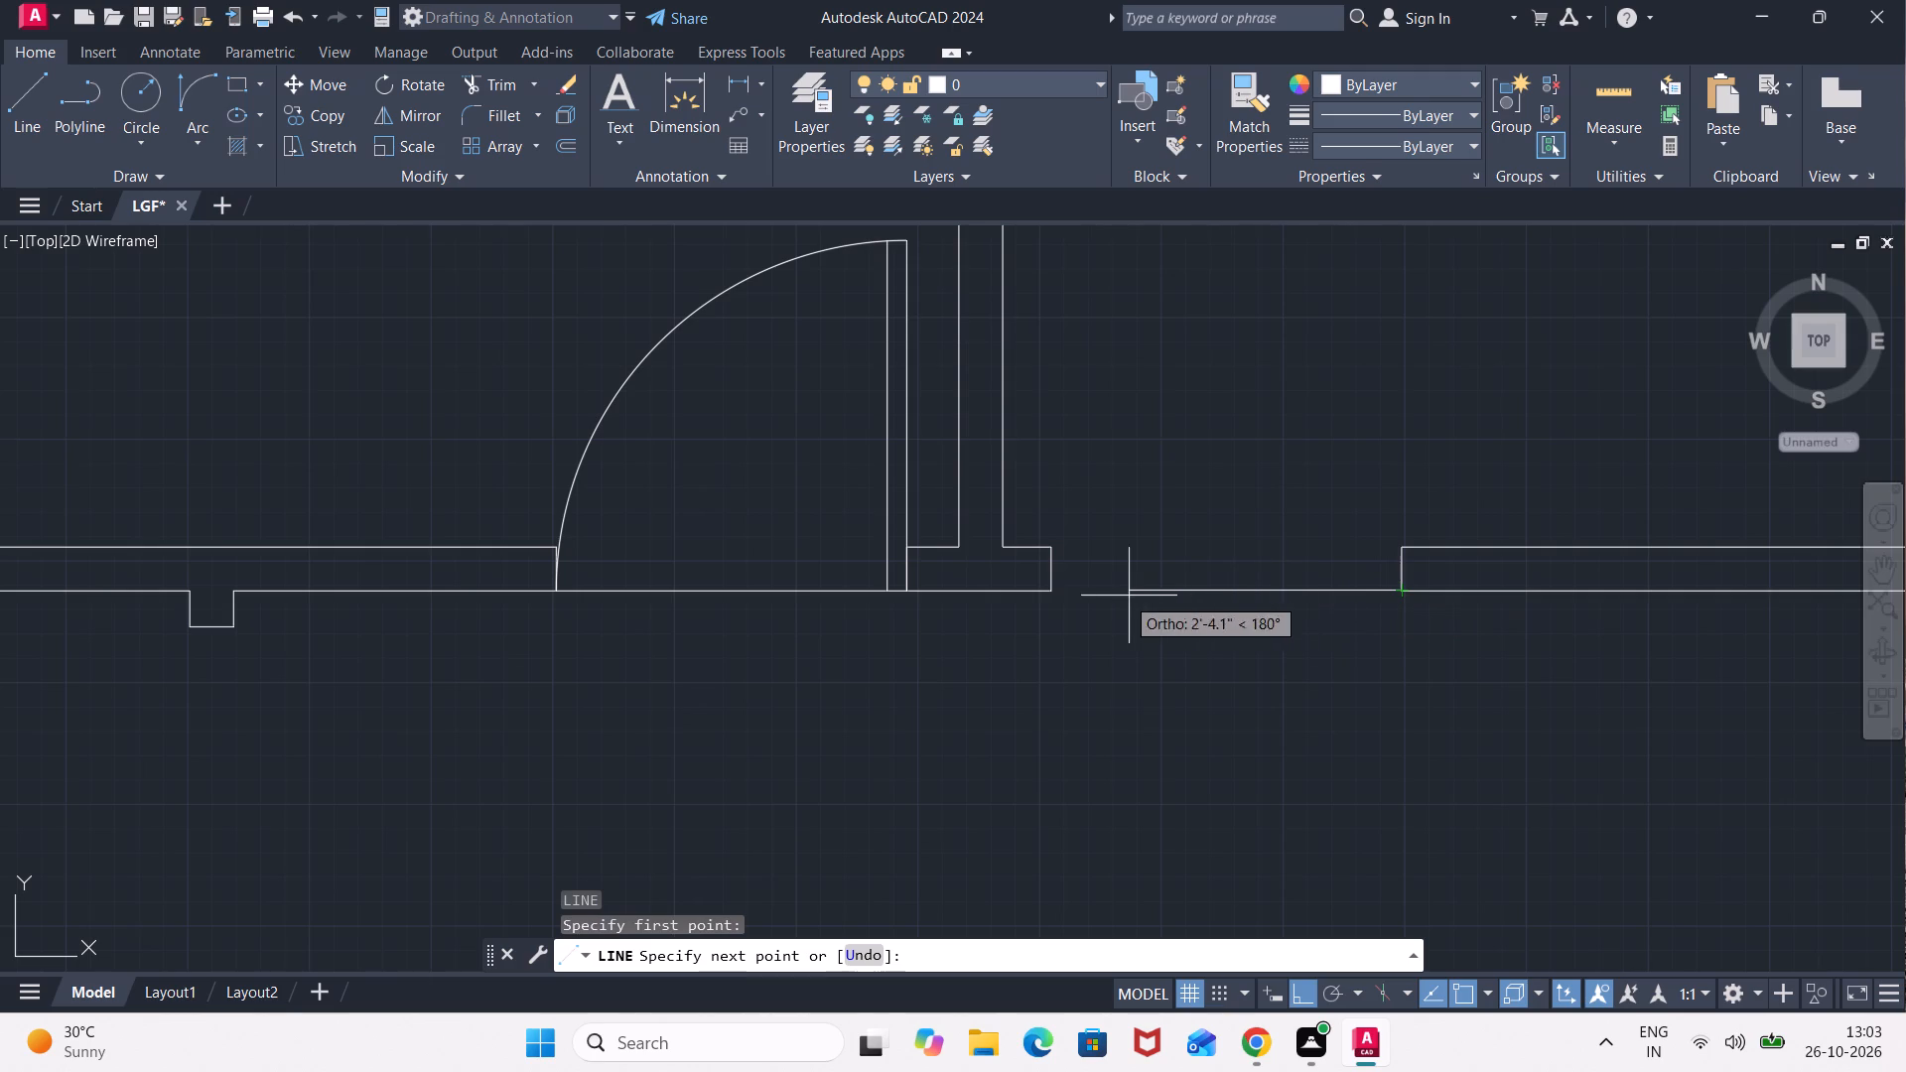
{"action": "left_click", "coordinate": [1051, 591]}
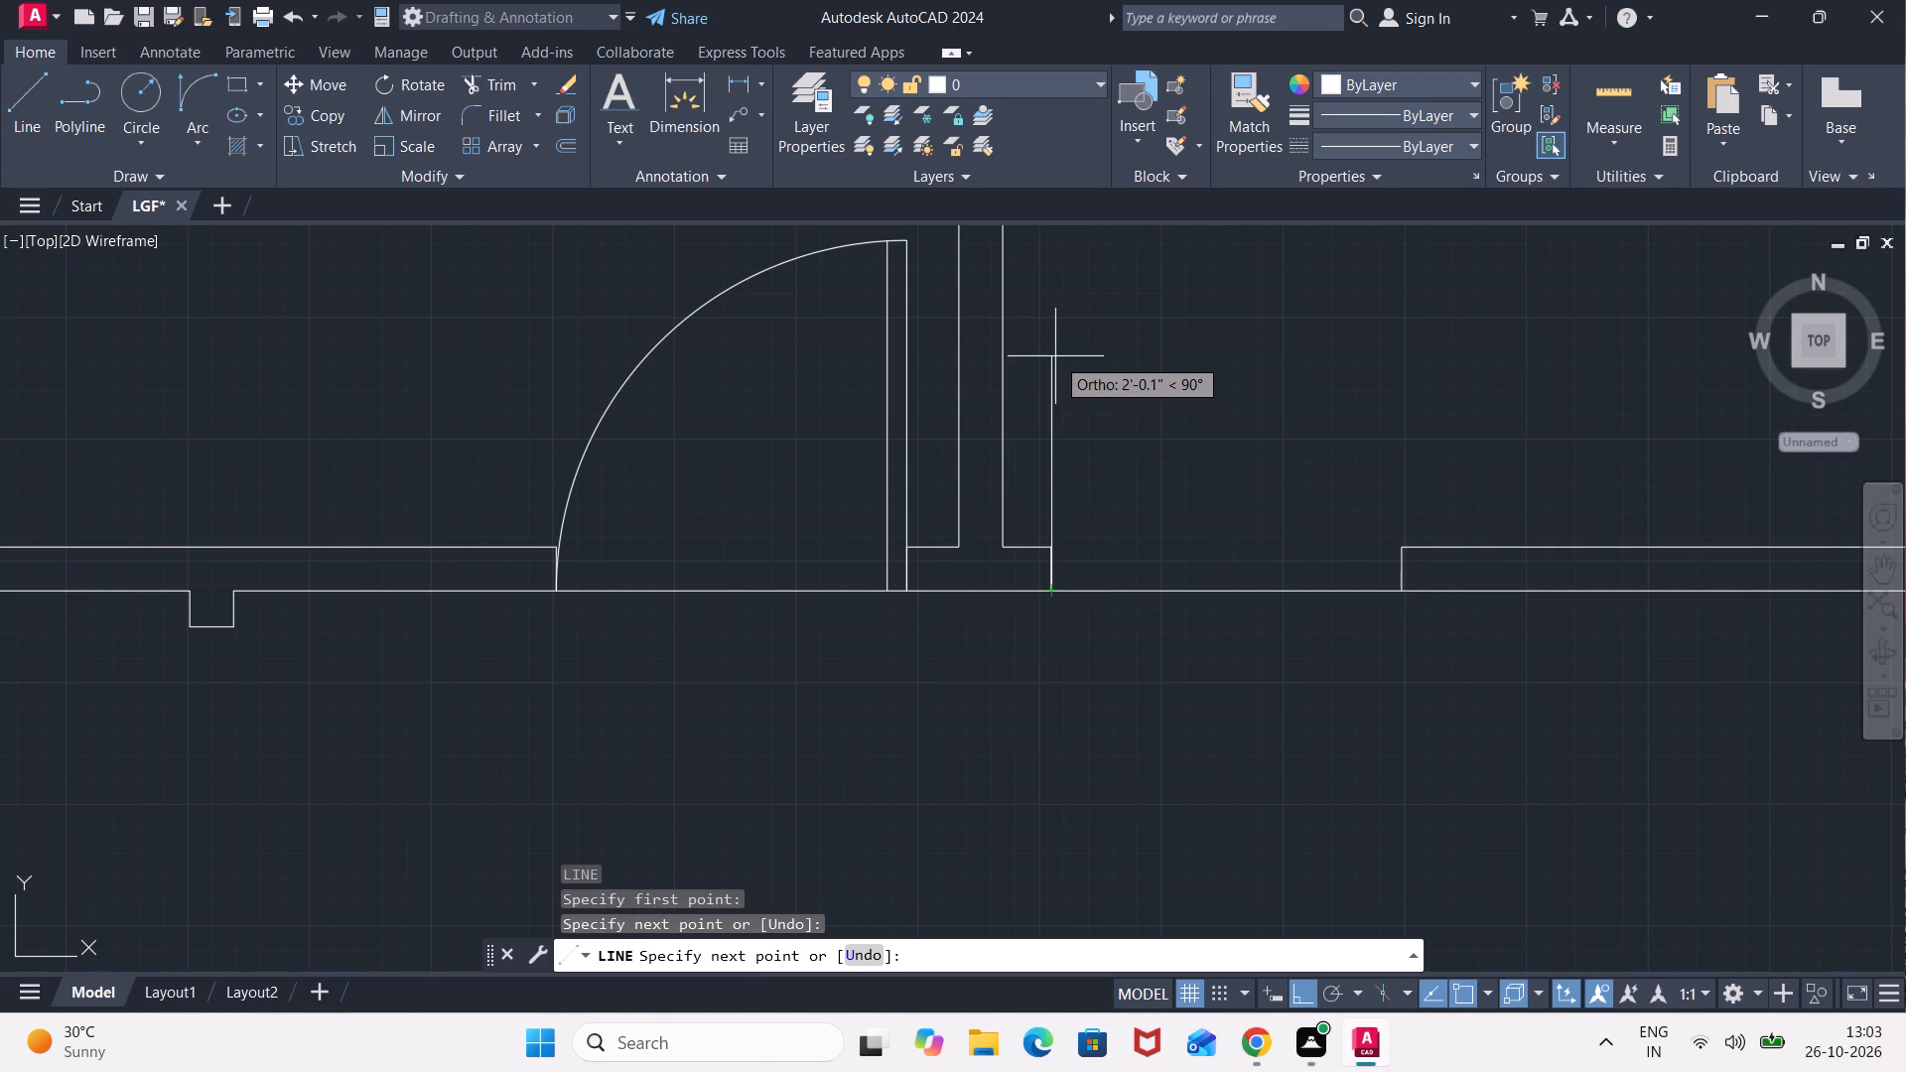
{"action": "type", "text": "3'"}
{"action": "key", "text": "Return"}
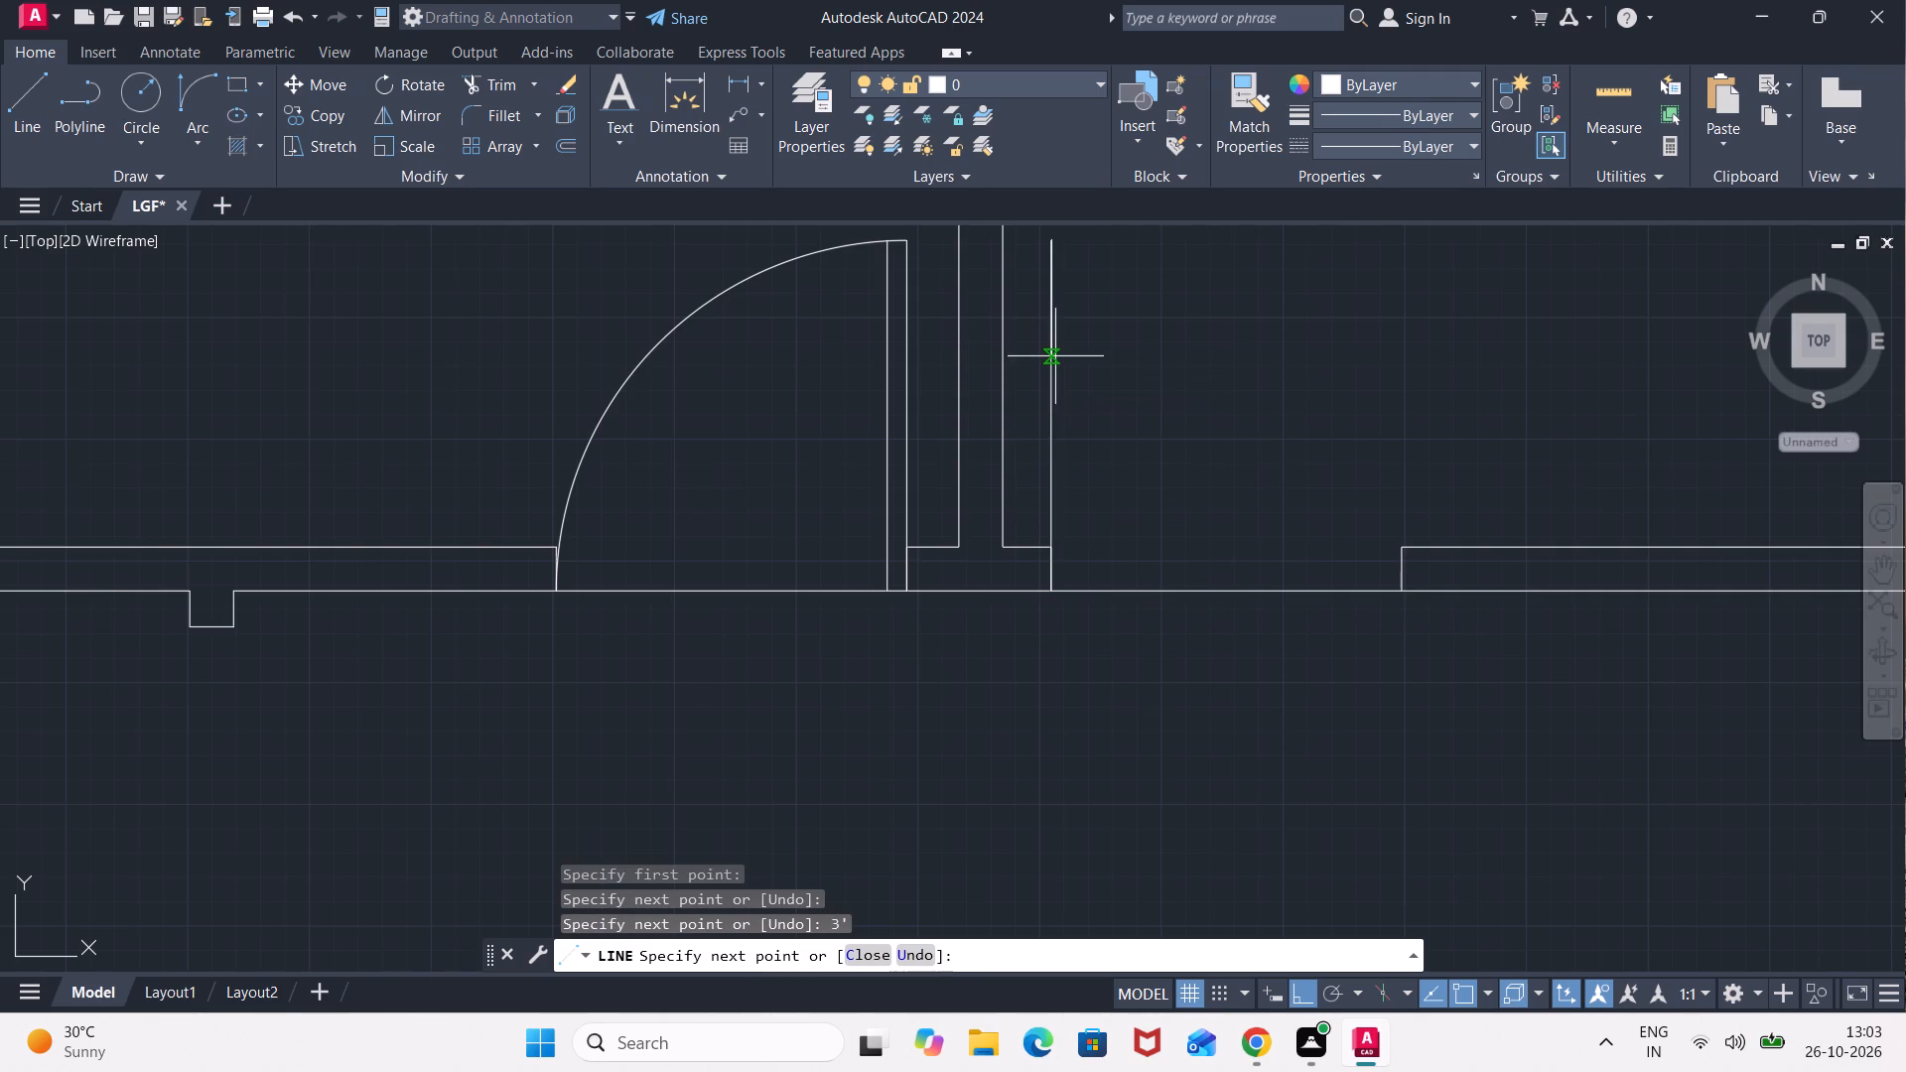
{"action": "scroll", "coordinate": [1176, 374], "scroll_direction": "down", "scroll_amount": 1}
{"action": "key", "text": "Escape"}
Offset the 12'2"X14'6" BED ROOM's lobby-side door-leaf line 2" toward its opening.
{"action": "key", "text": "o"}
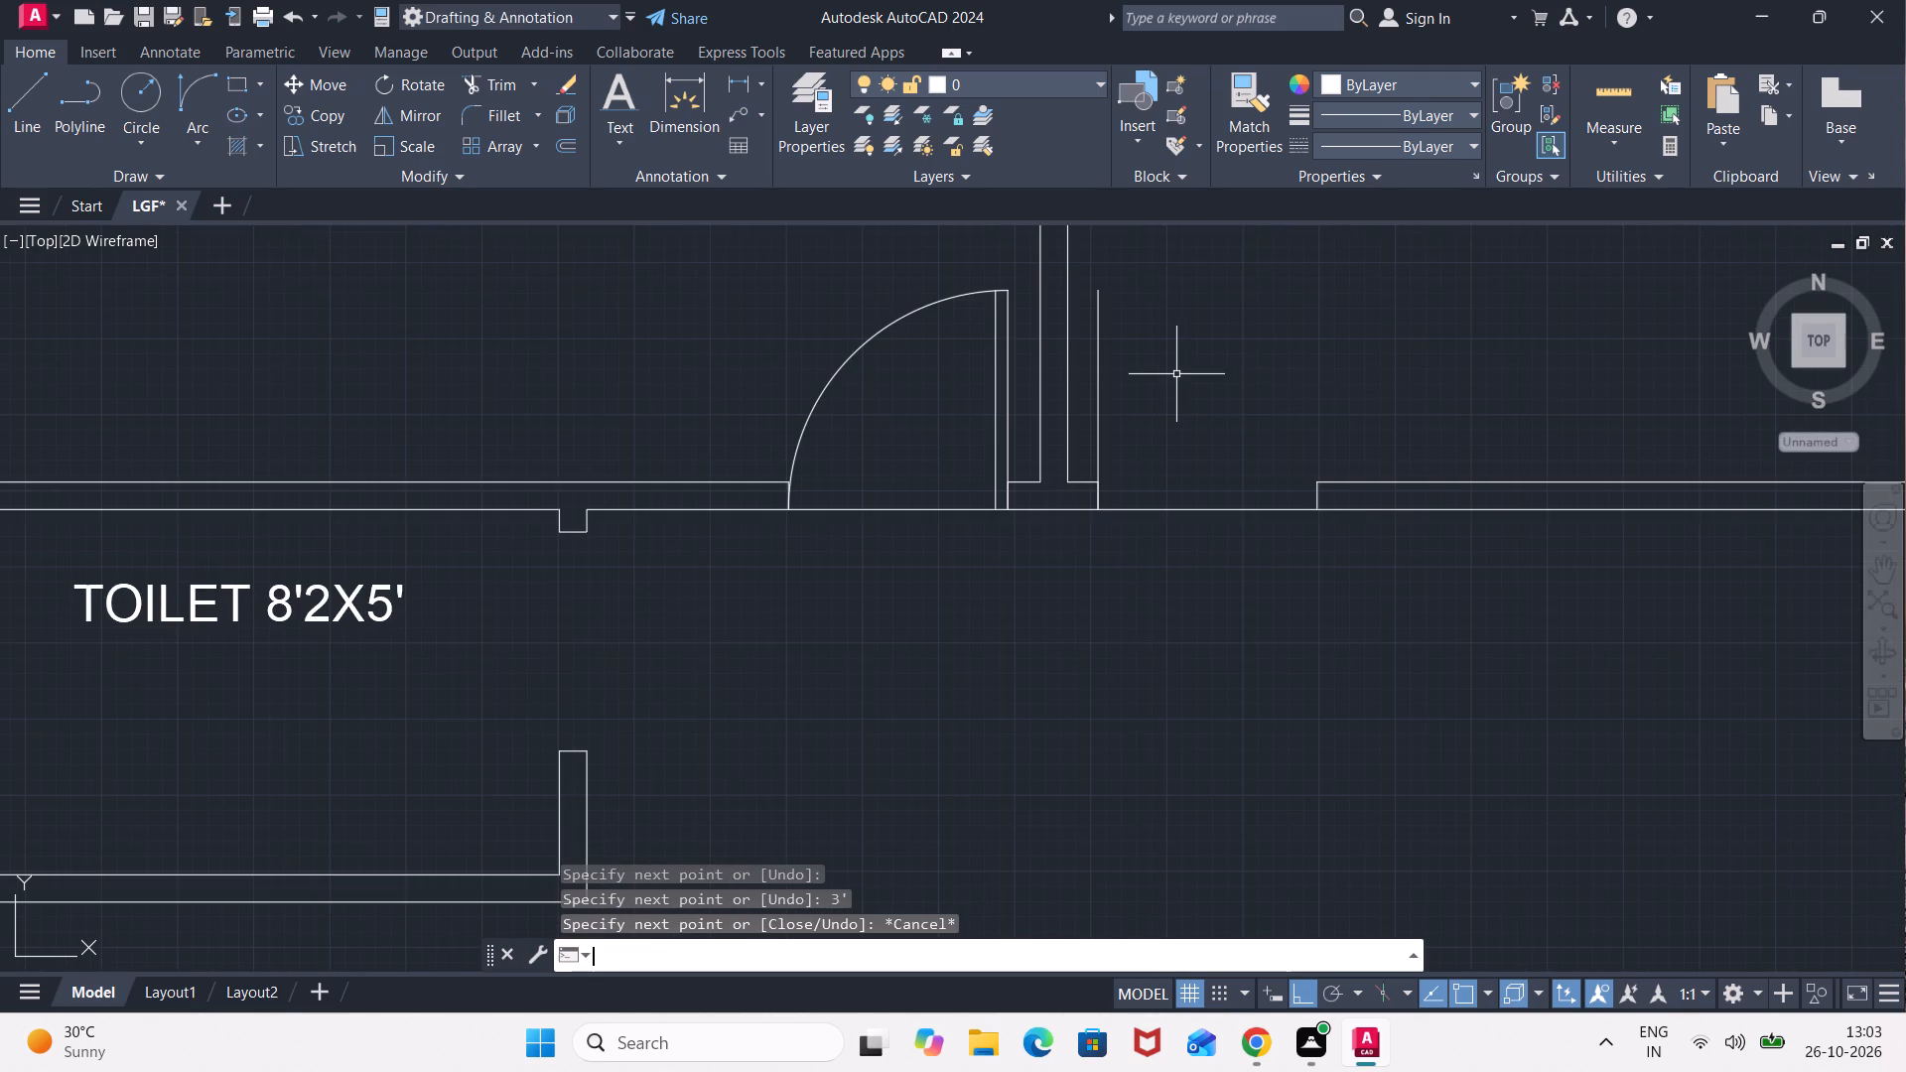
{"action": "key", "text": "Return"}
{"action": "key", "text": "Return"}
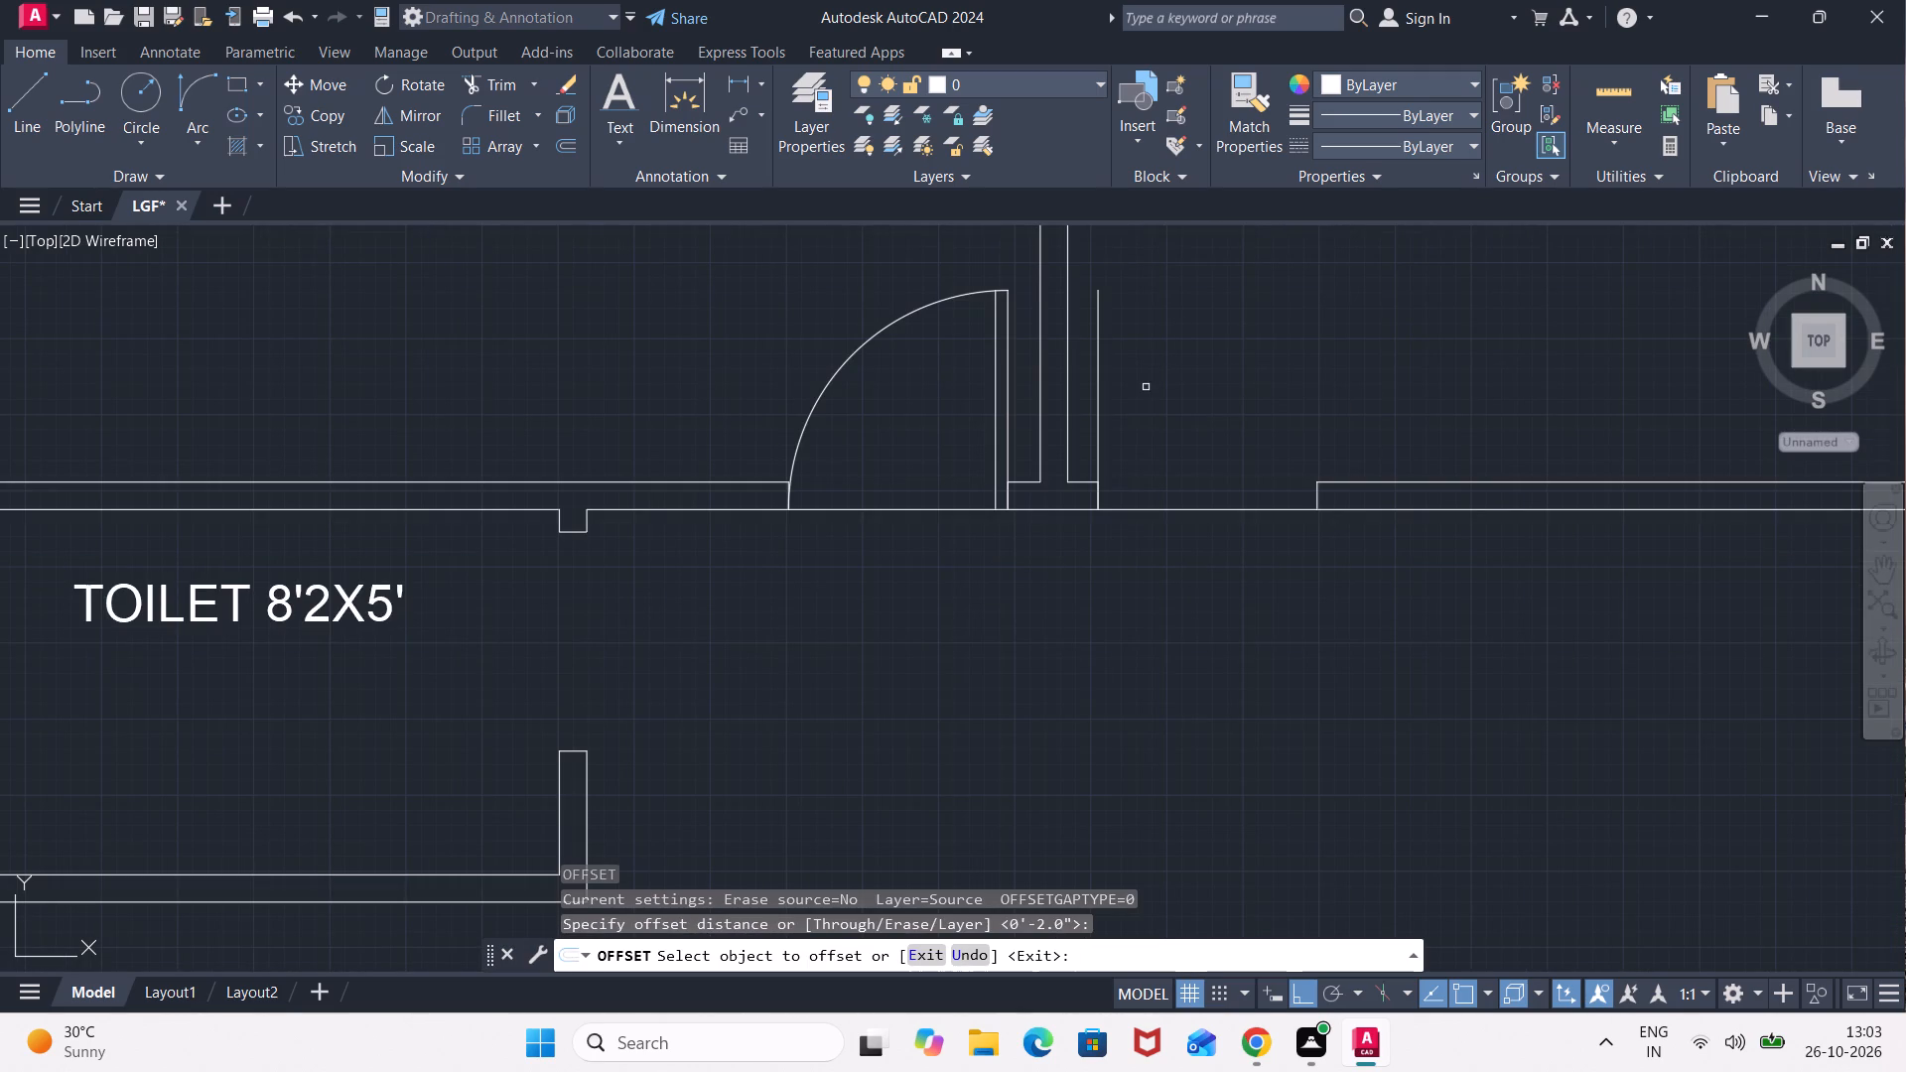
{"action": "left_click", "coordinate": [1096, 389]}
{"action": "left_click", "coordinate": [1286, 381]}
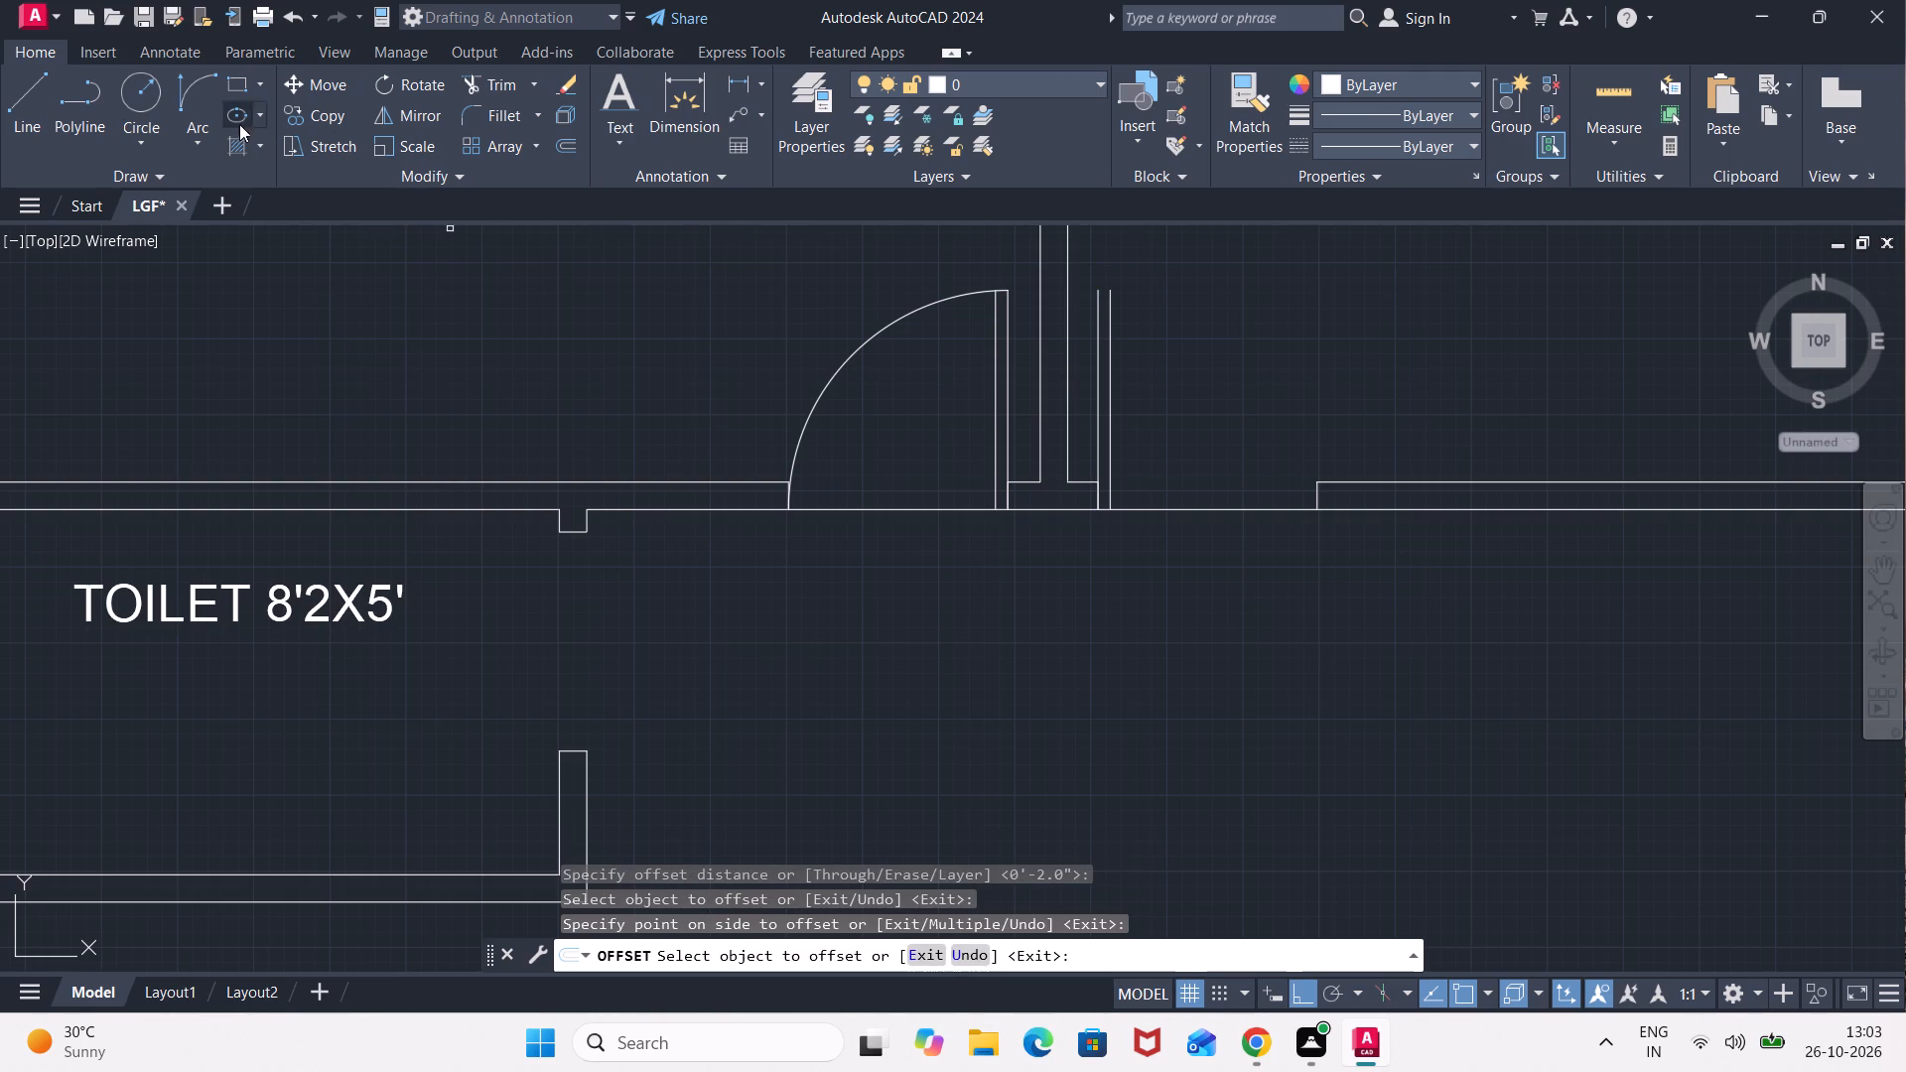
Draw a Start, End, Direction arc from that leaf's free end to the opposite jamb as the 12'2"X14'6" BED ROOM's lobby door swing.
{"action": "left_click", "coordinate": [209, 131]}
{"action": "left_click", "coordinate": [336, 443]}
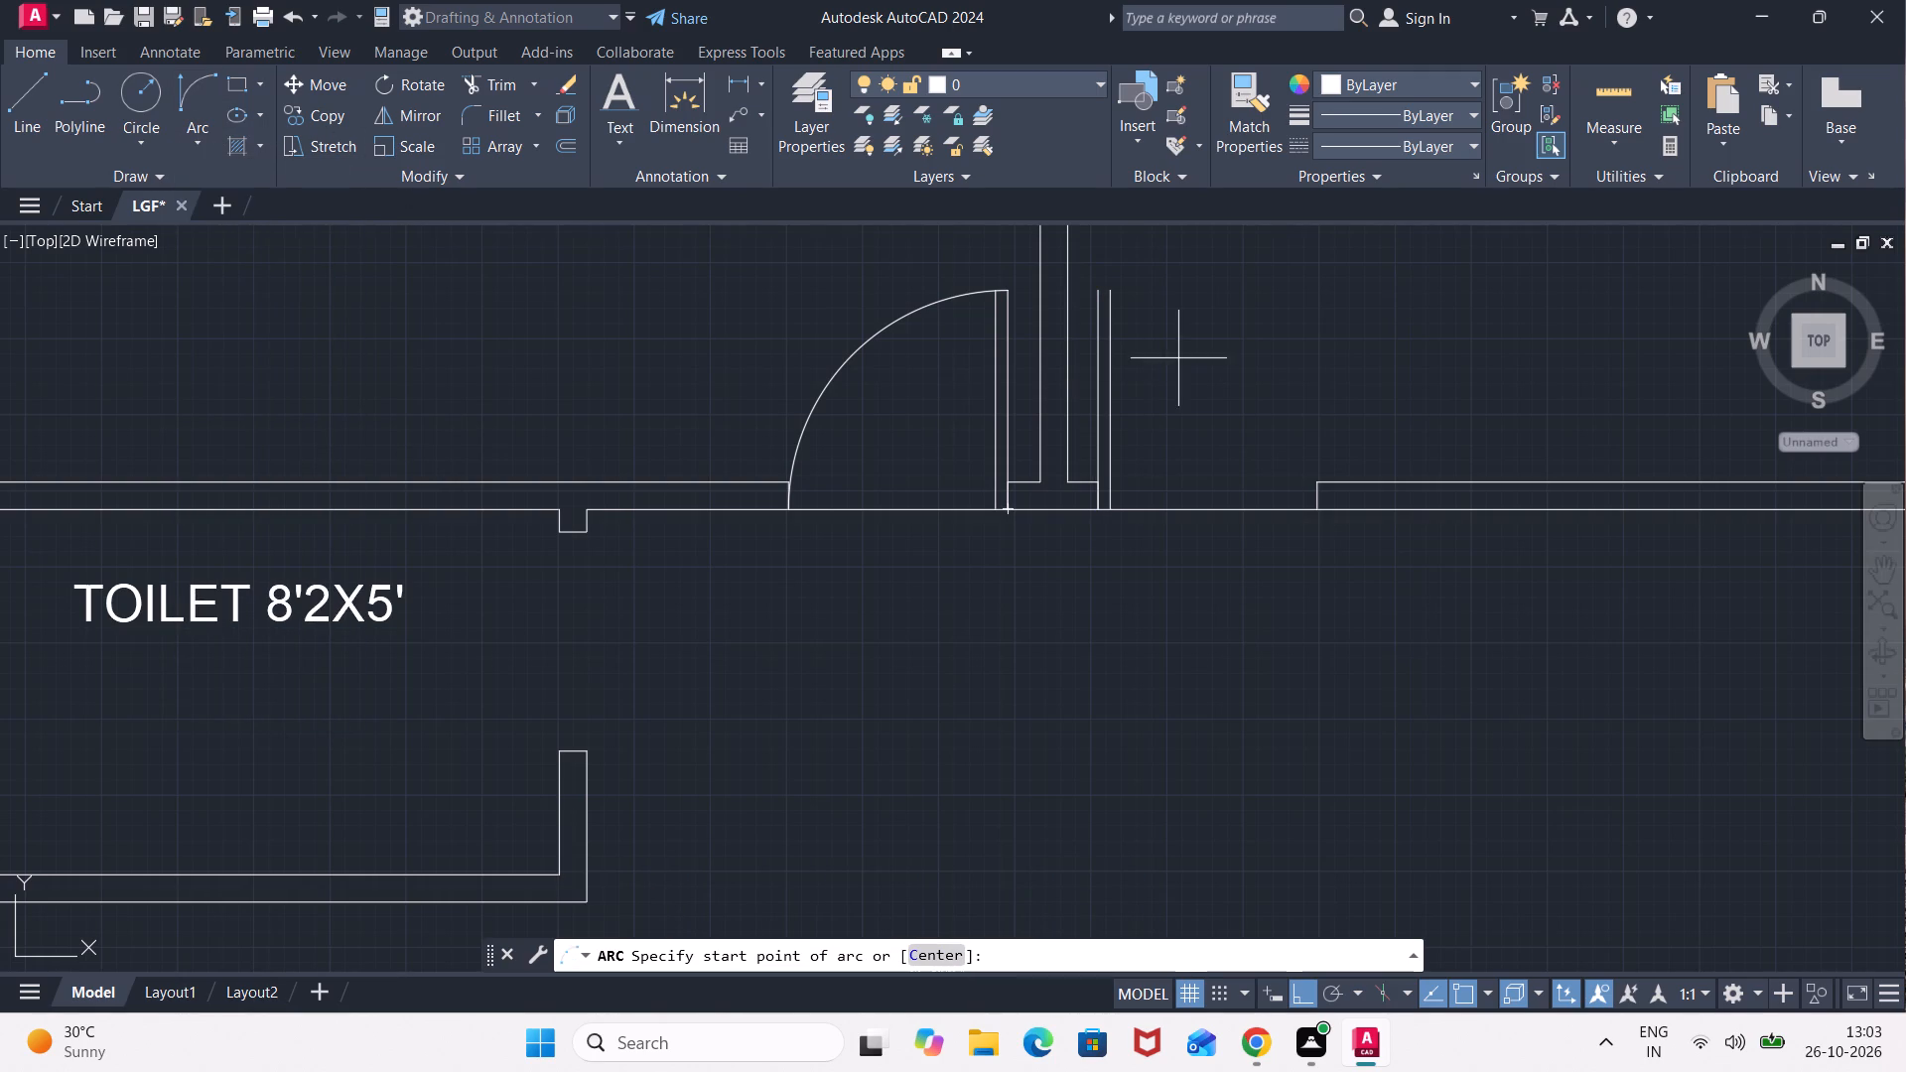
{"action": "left_click", "coordinate": [1095, 296]}
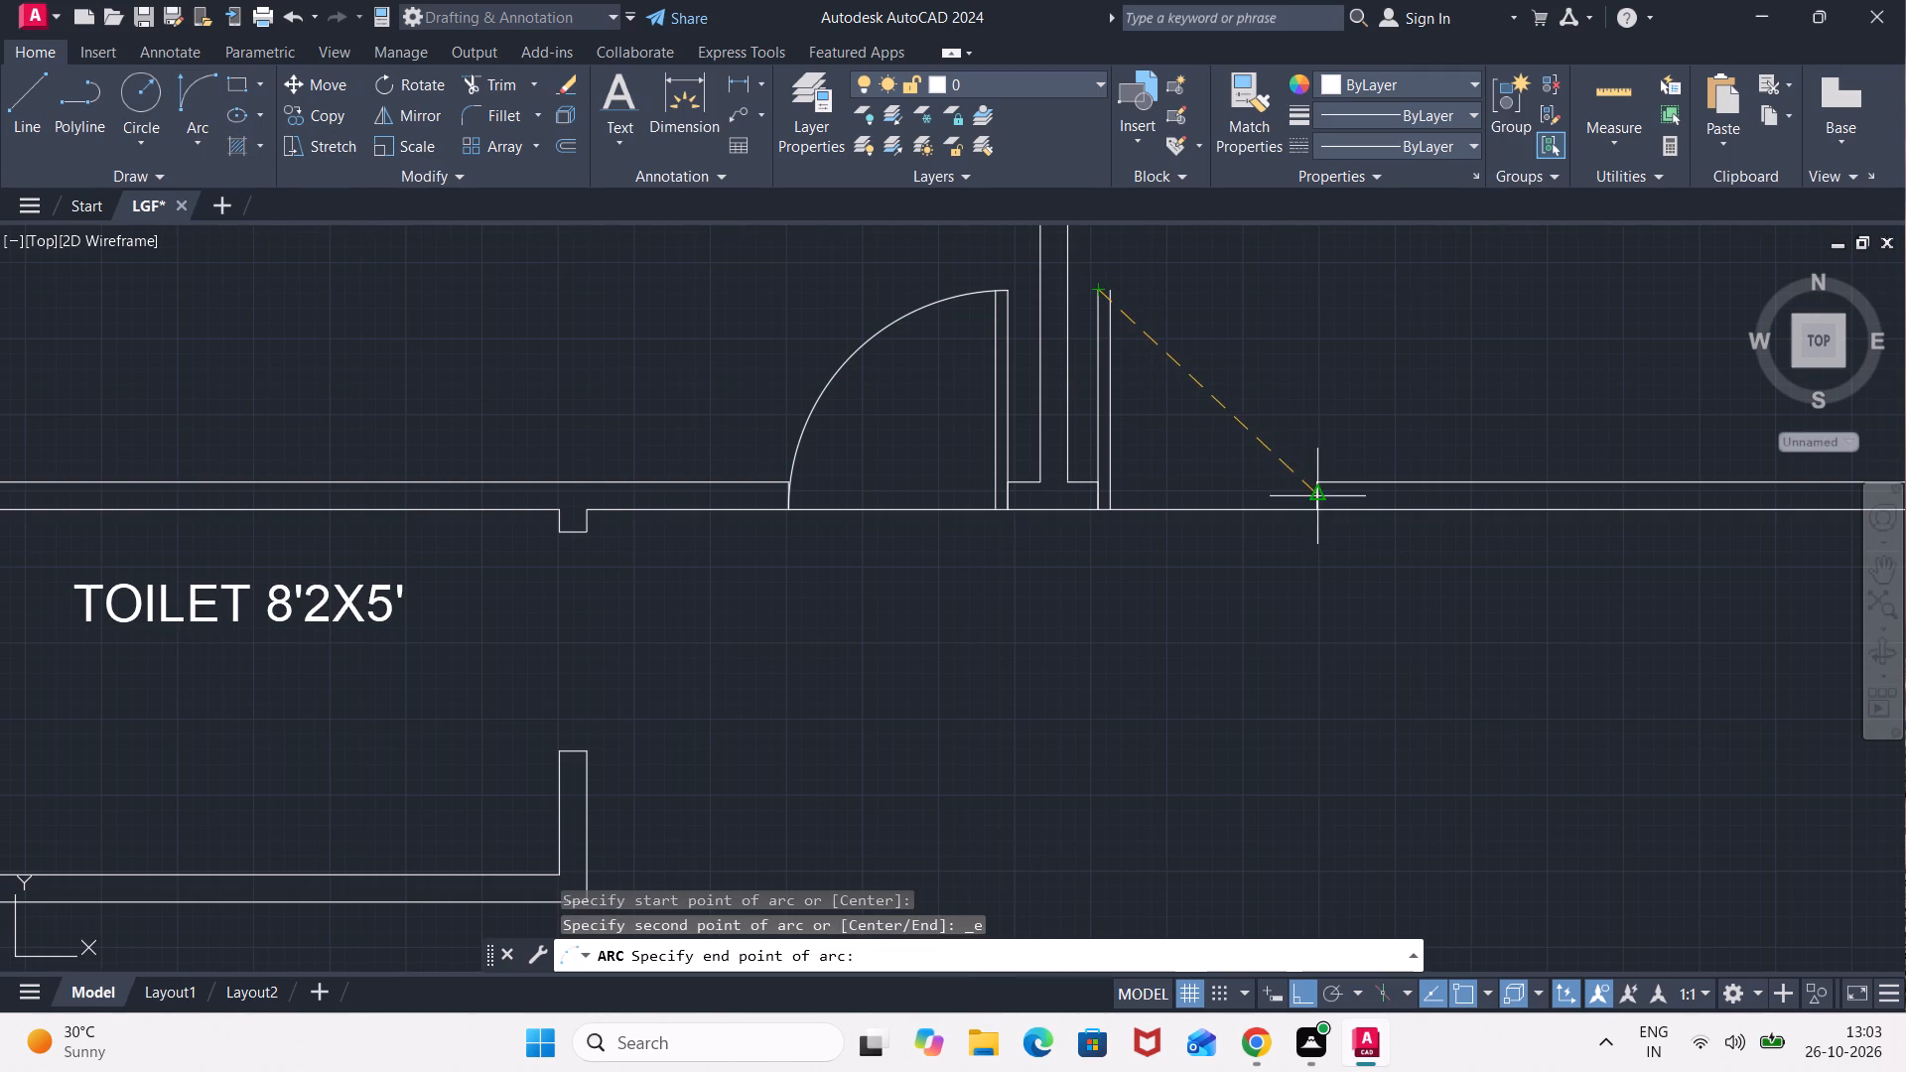
{"action": "left_click", "coordinate": [1317, 510]}
{"action": "left_click", "coordinate": [1331, 335]}
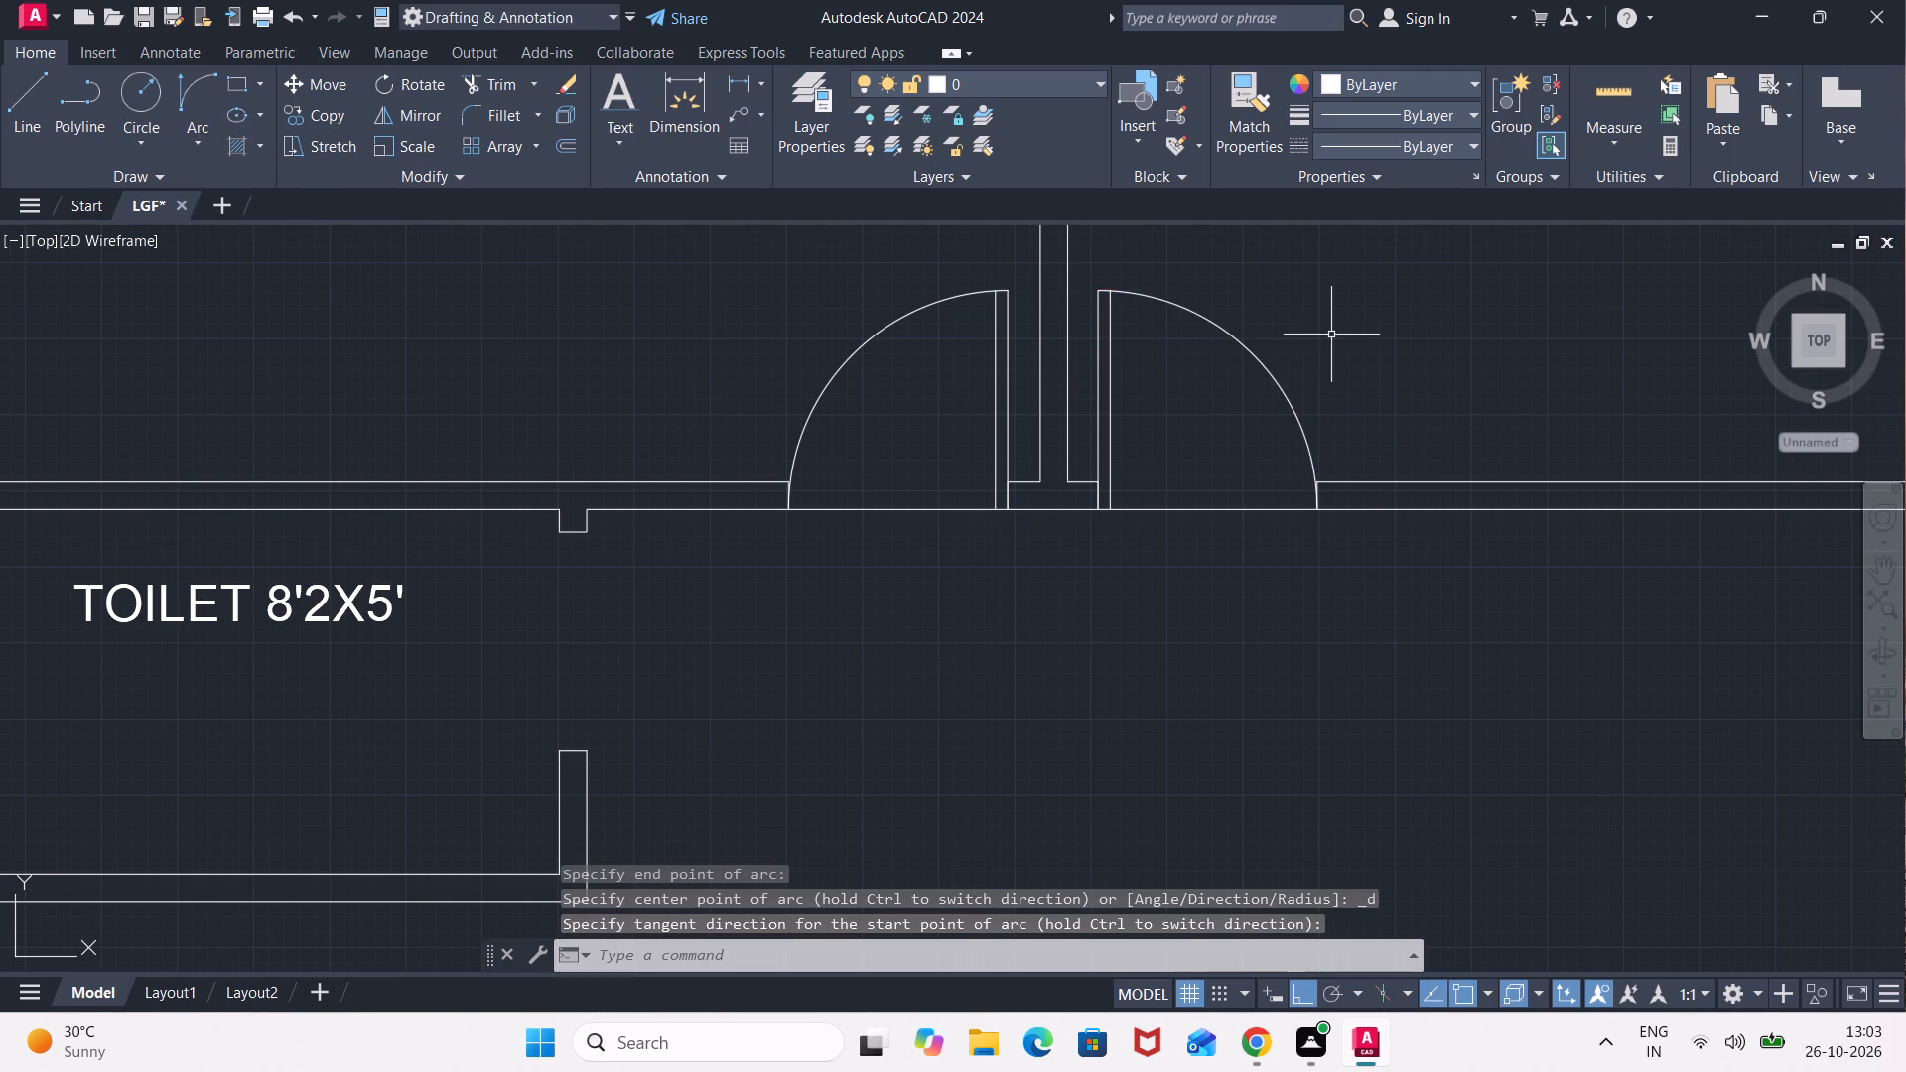
Draw a line across the lobby side of the 8'2X5' TOILET's opening, continuing with a 2'6" door-leaf line into the toilet from the bedroom-side jamb.
{"action": "scroll", "coordinate": [1124, 501], "scroll_direction": "down", "scroll_amount": 2}
{"action": "scroll", "coordinate": [947, 566], "scroll_direction": "down", "scroll_amount": 1}
{"action": "middle_click_drag", "start_coordinate": [944, 596], "coordinate": [1050, 544]}
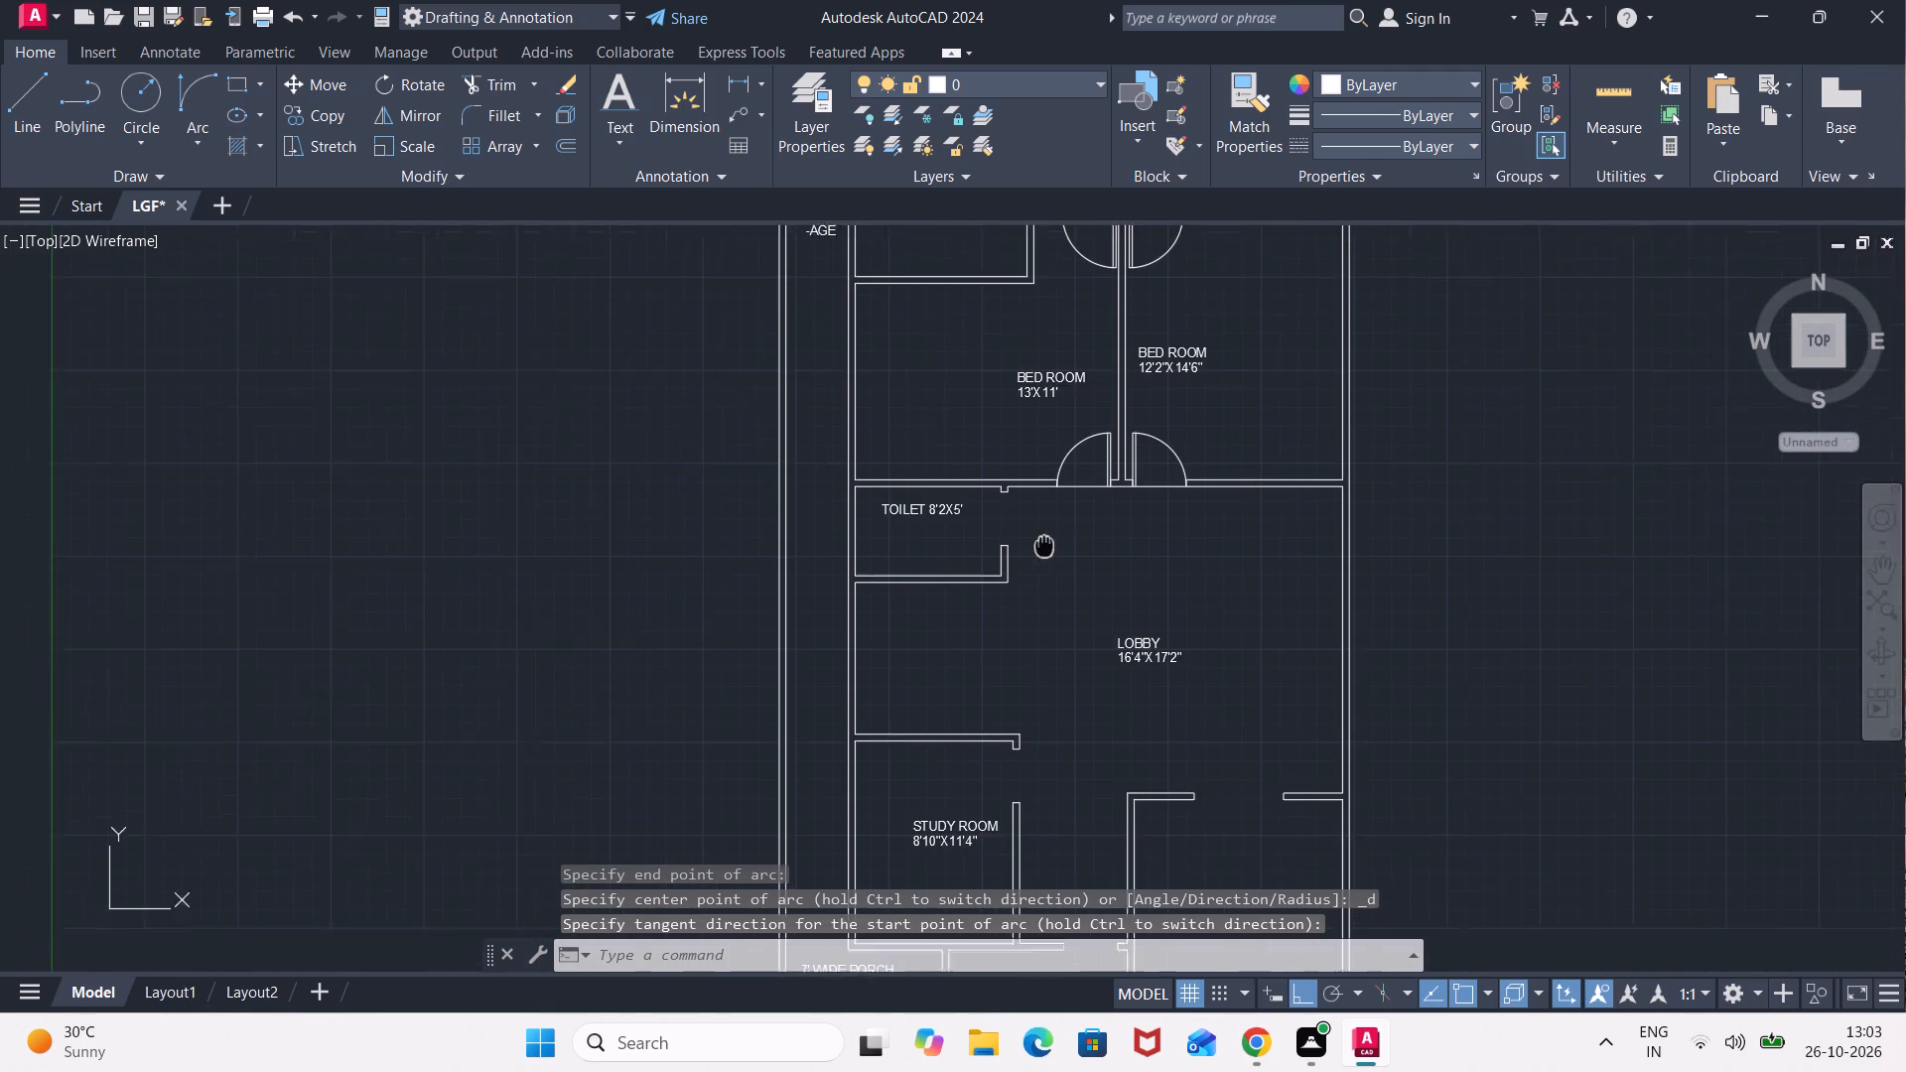
{"action": "middle_click_drag", "start_coordinate": [1050, 544], "coordinate": [1065, 530]}
{"action": "key", "text": "l"}
{"action": "key", "text": "Return"}
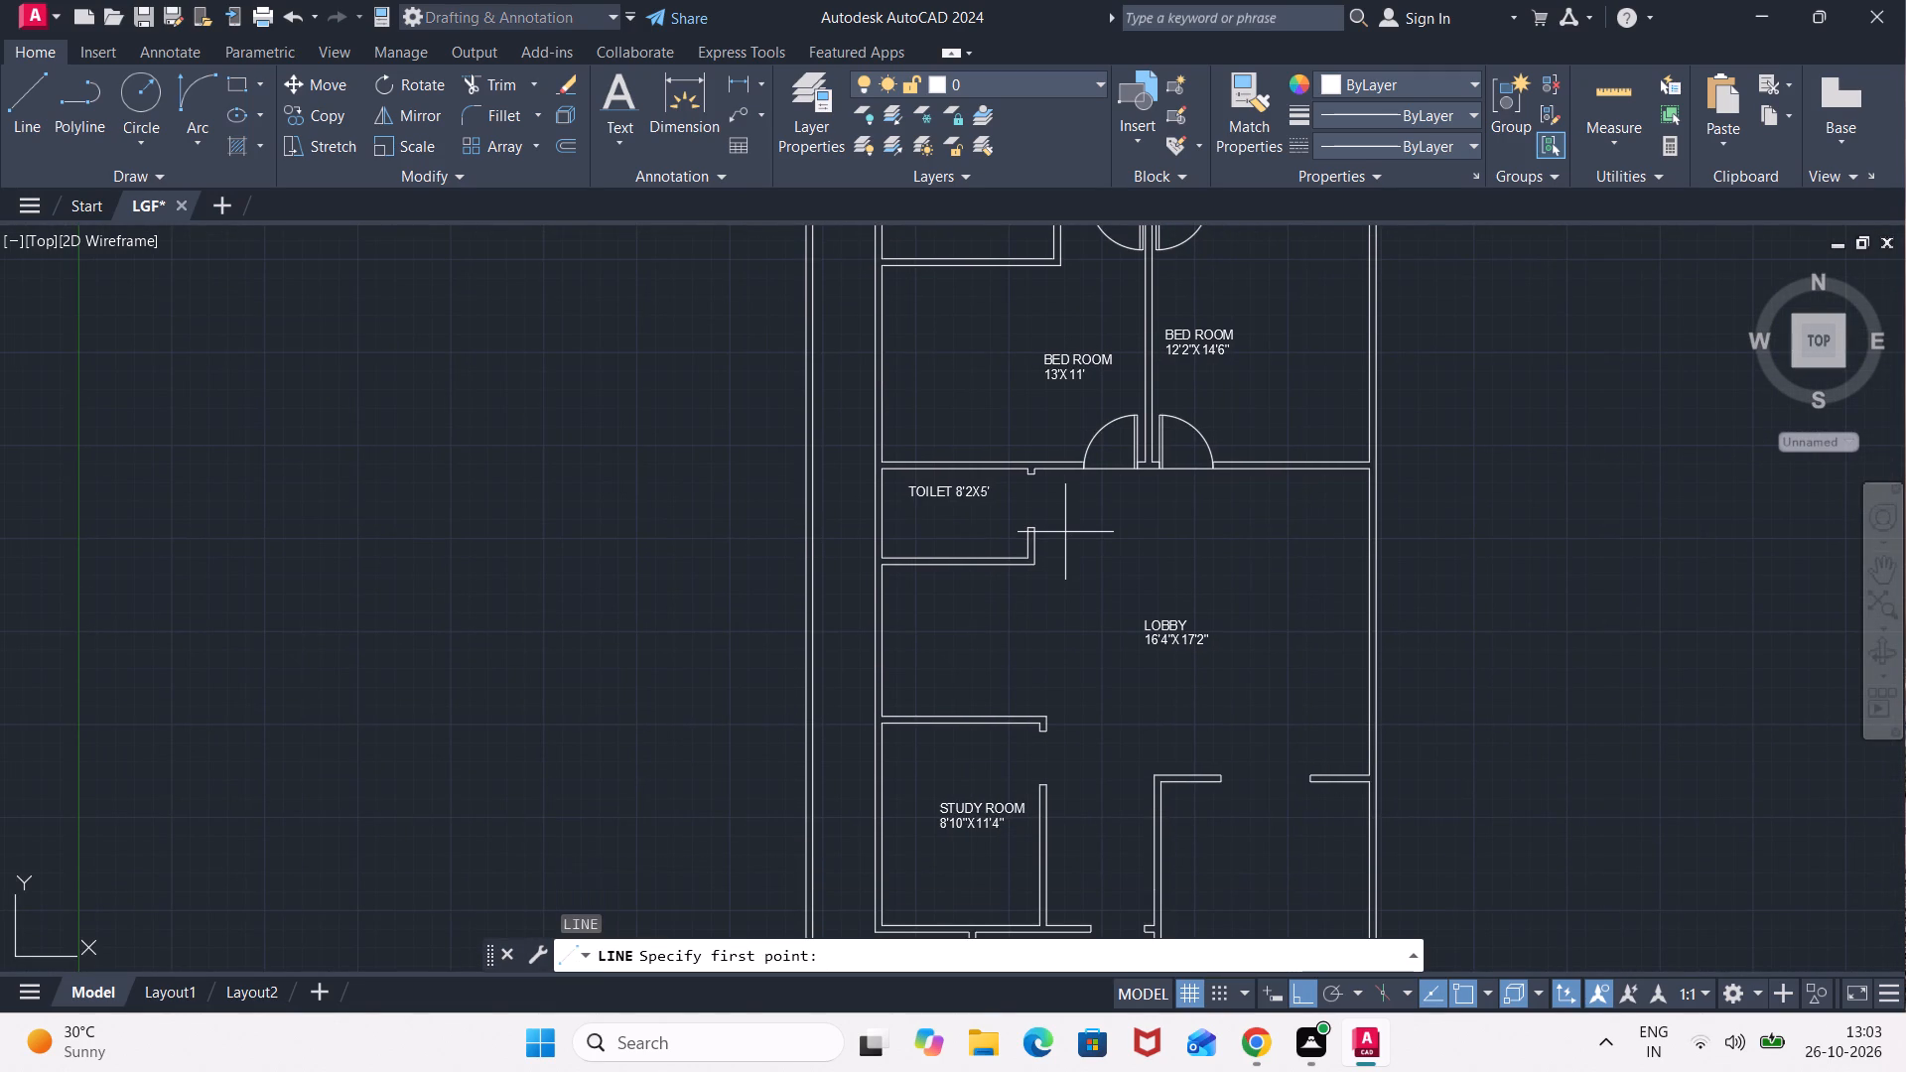
{"action": "scroll", "coordinate": [1036, 474], "scroll_direction": "up", "scroll_amount": 2}
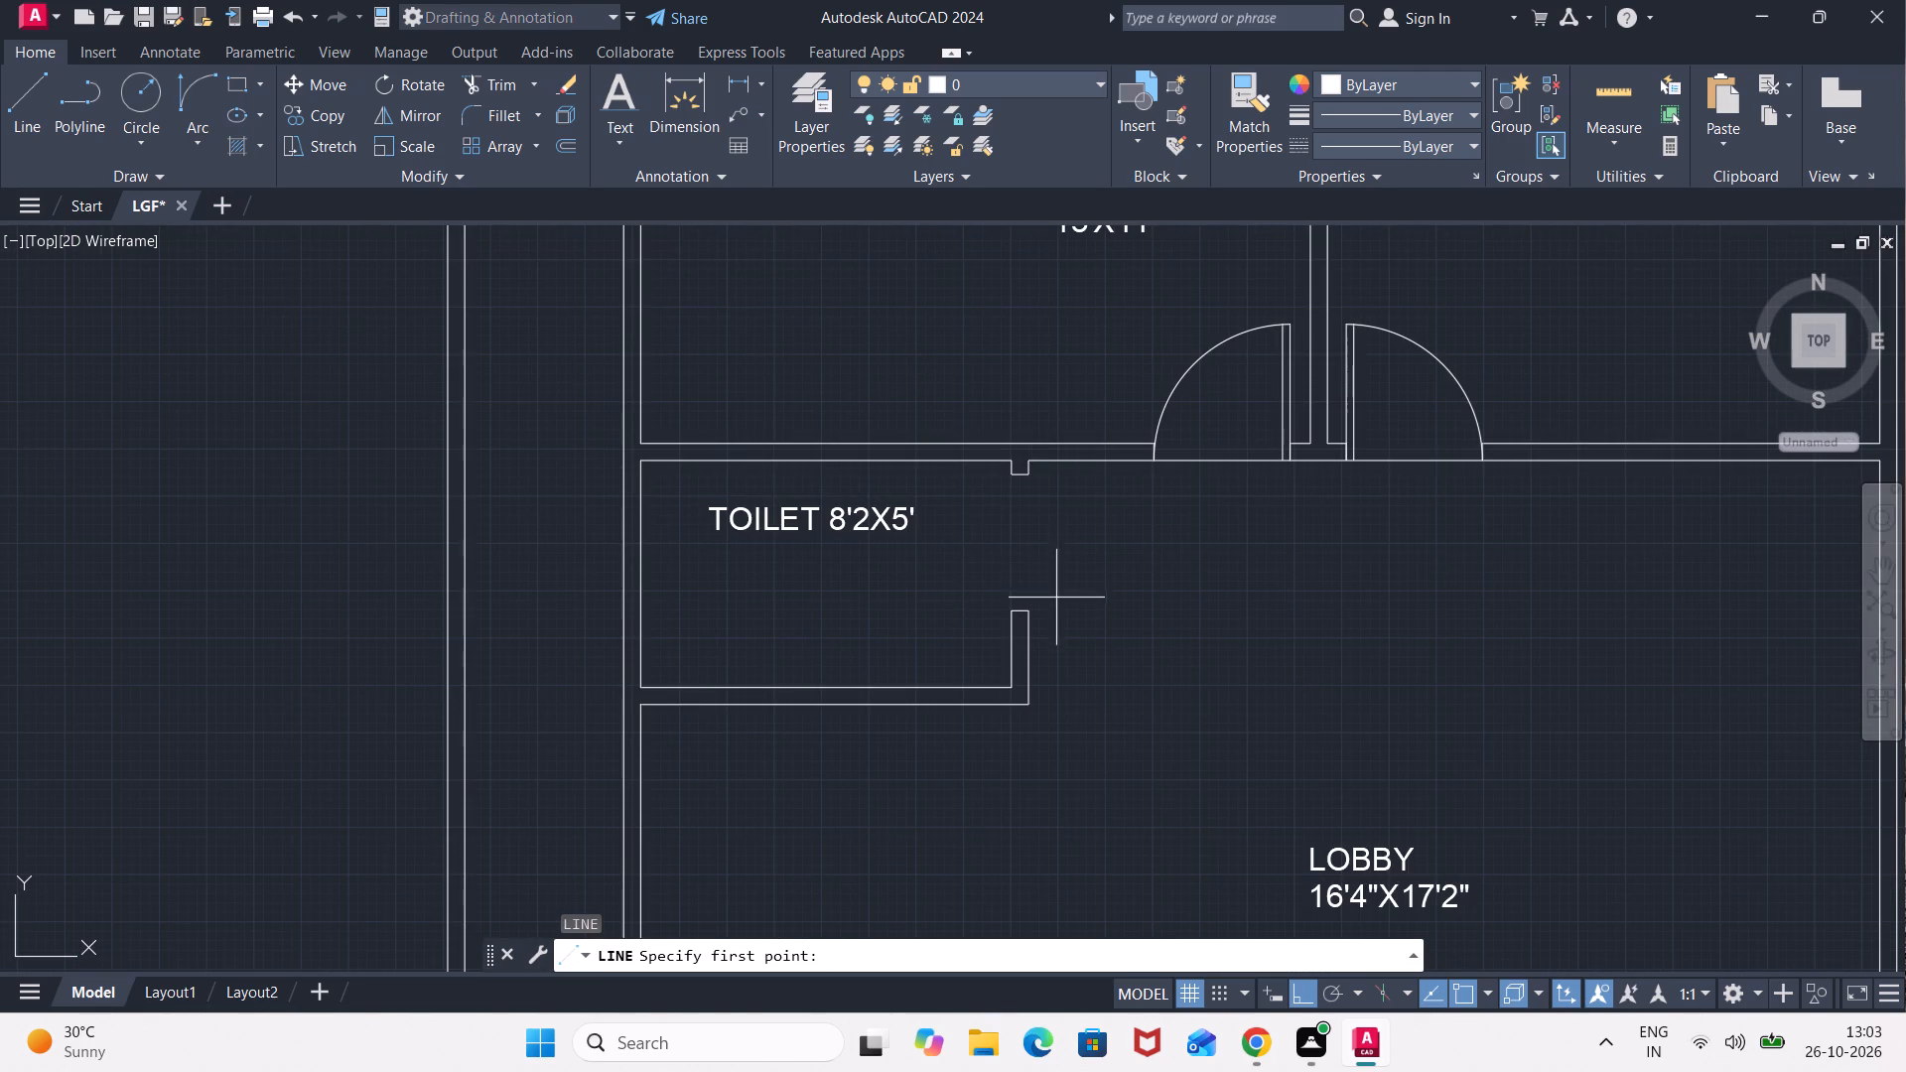
{"action": "left_click", "coordinate": [1033, 607]}
{"action": "left_click", "coordinate": [1034, 476]}
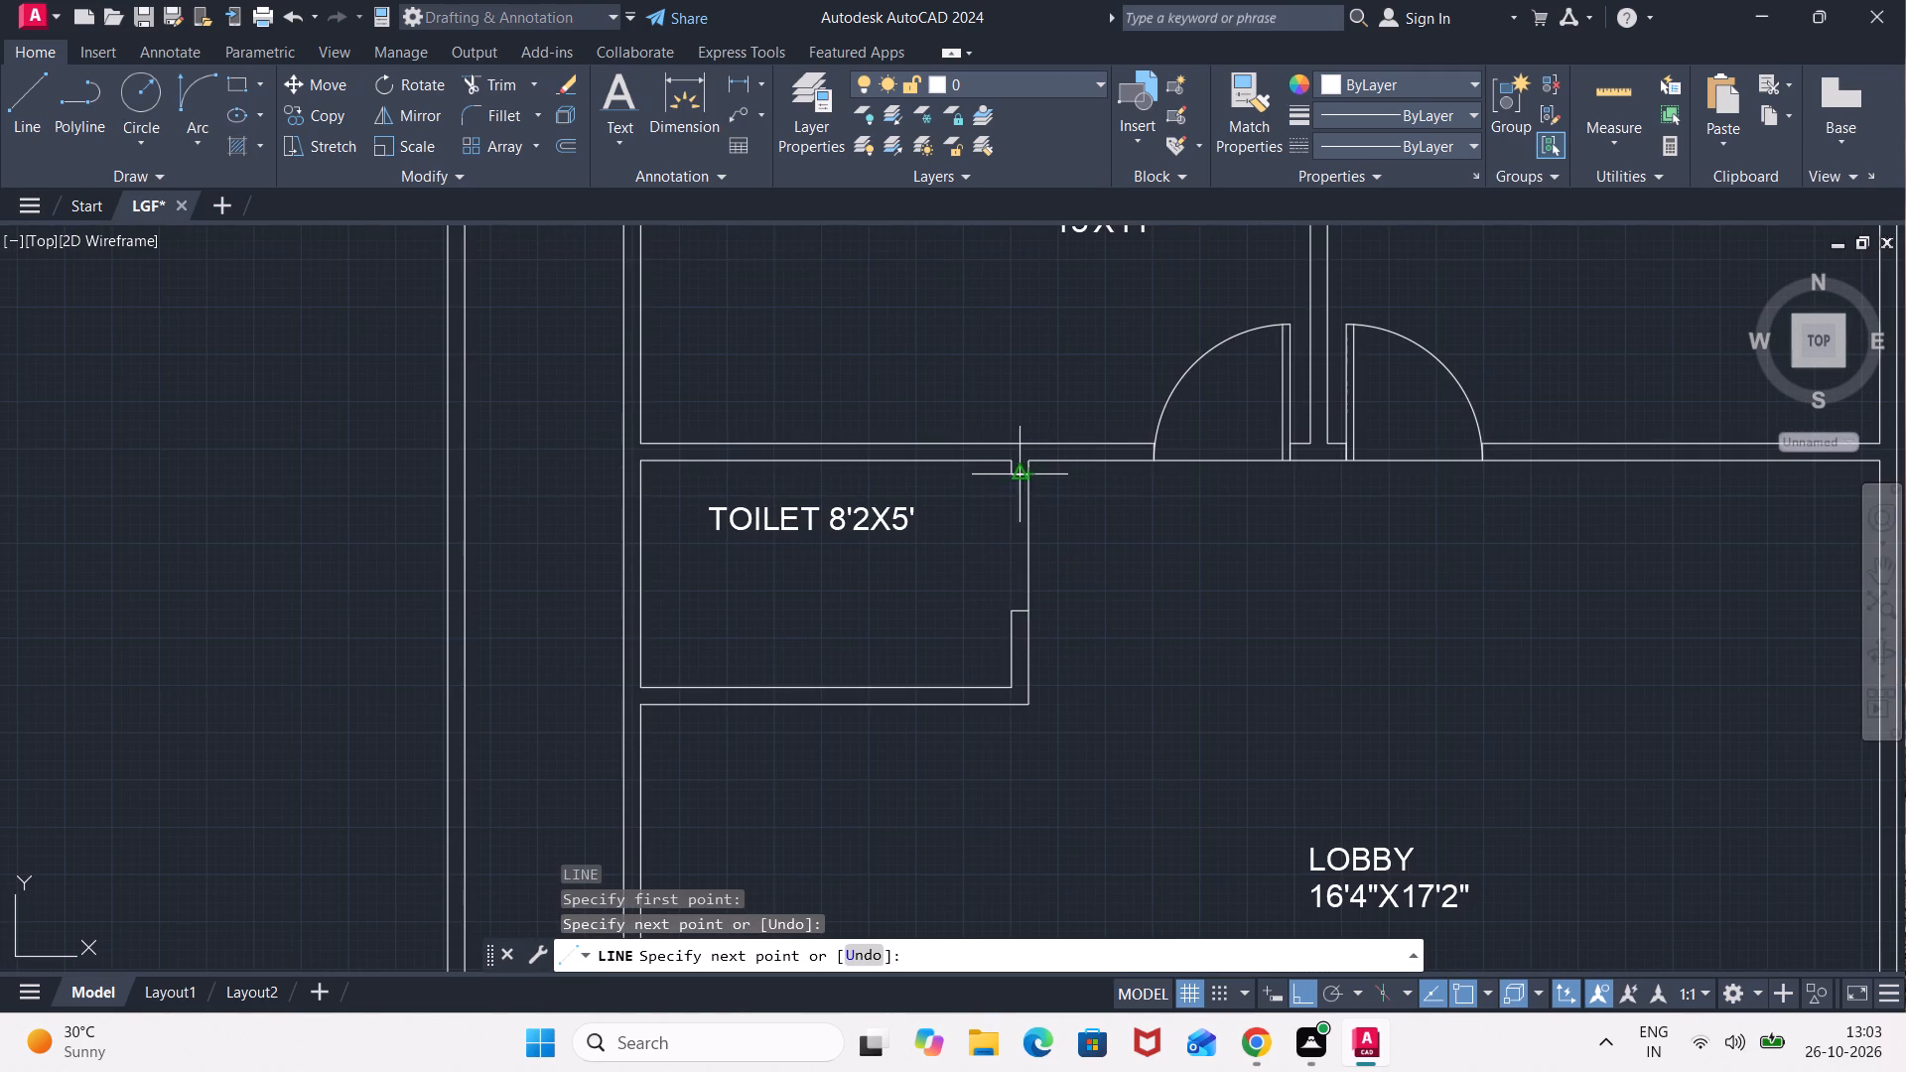
{"action": "type", "text": "2'6\""}
{"action": "key", "text": "Return"}
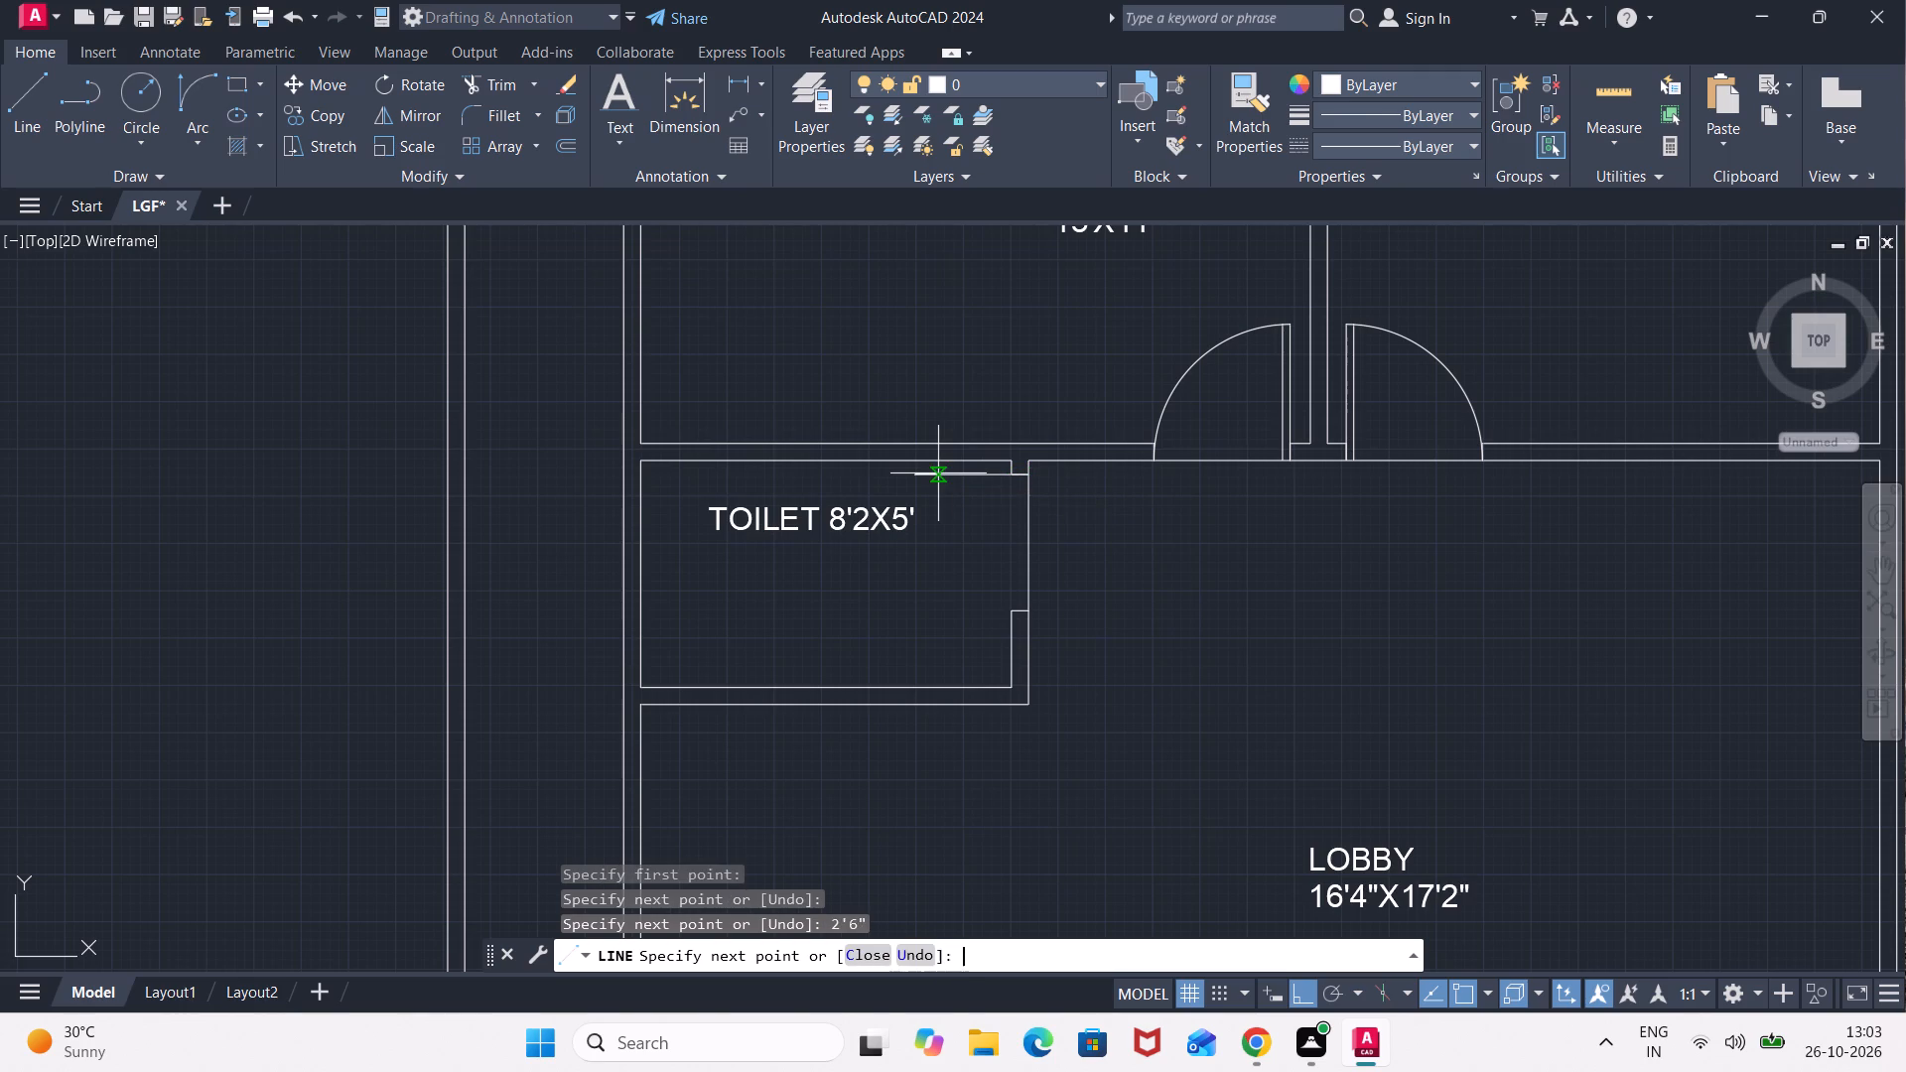
{"action": "key", "text": "Escape"}
{"action": "key", "text": "p"}
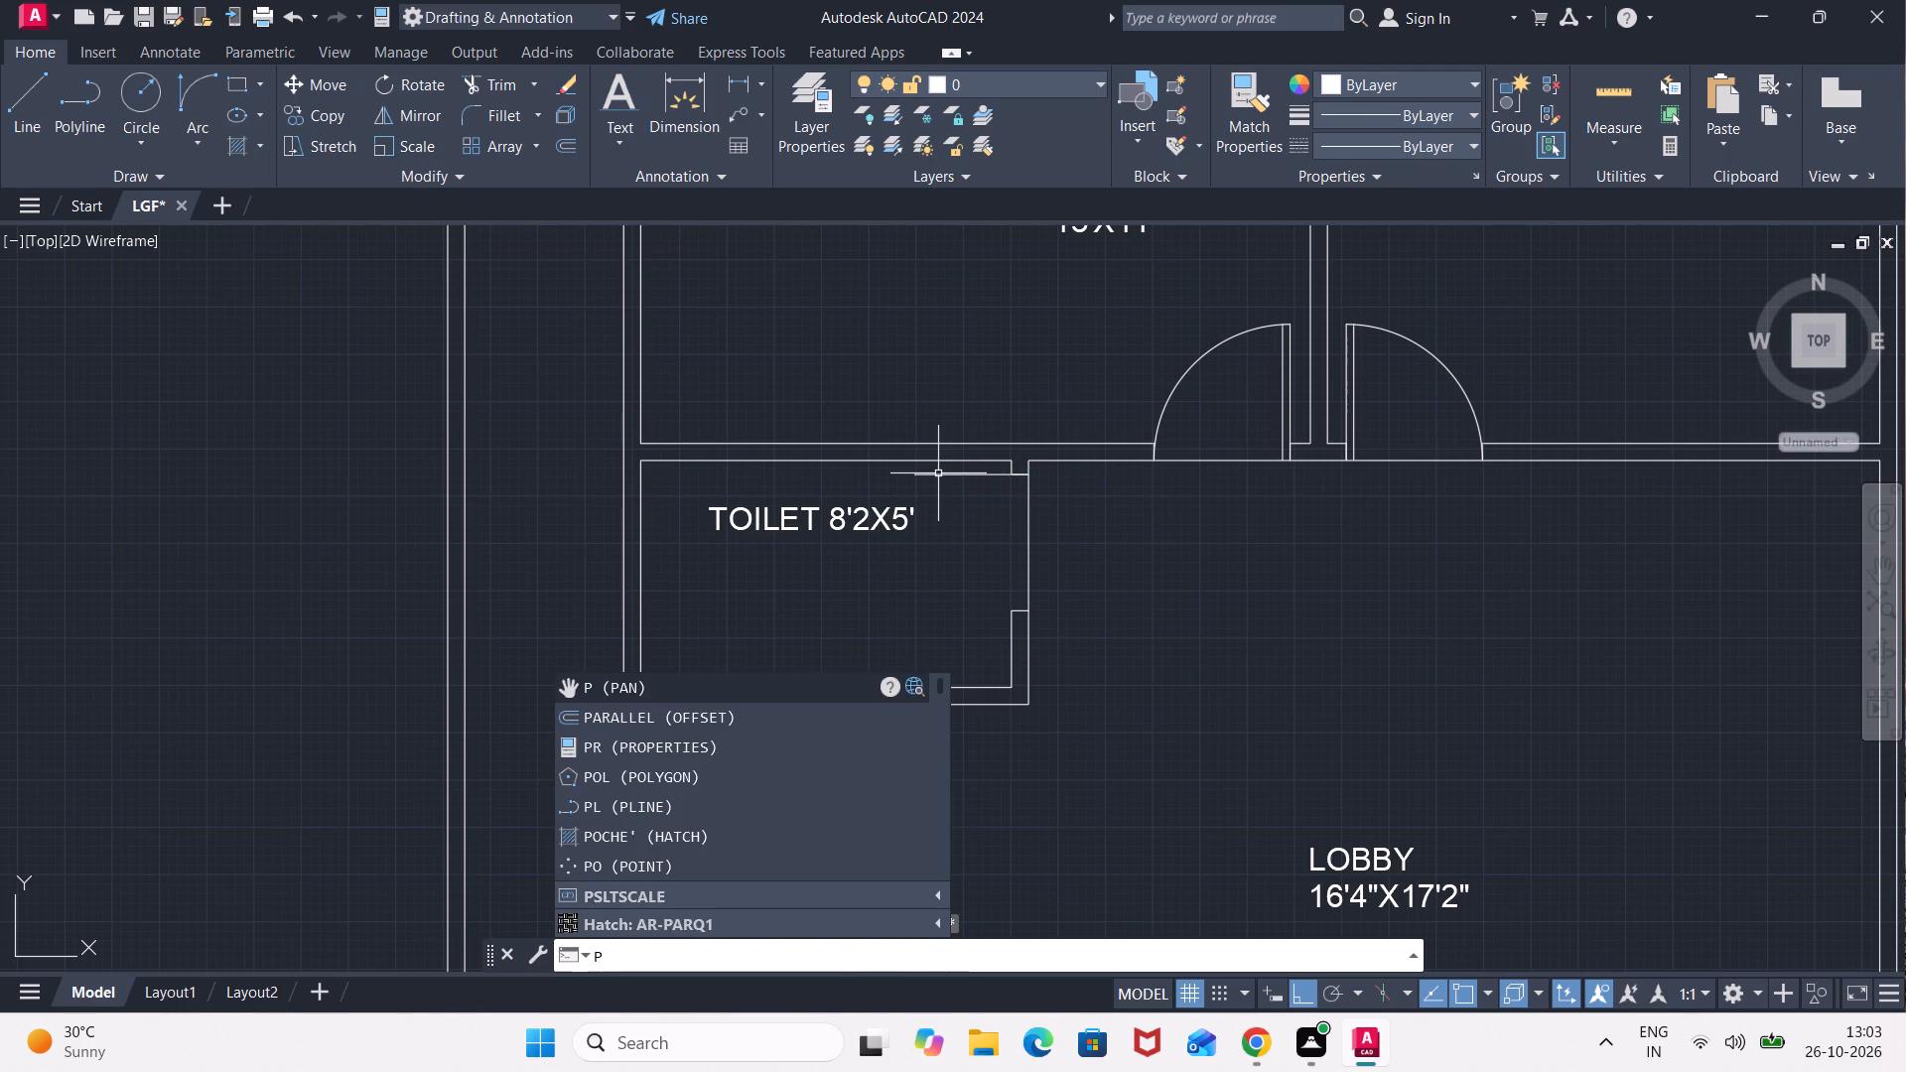
{"action": "key", "text": "BackSpace"}
{"action": "key", "text": "Escape"}
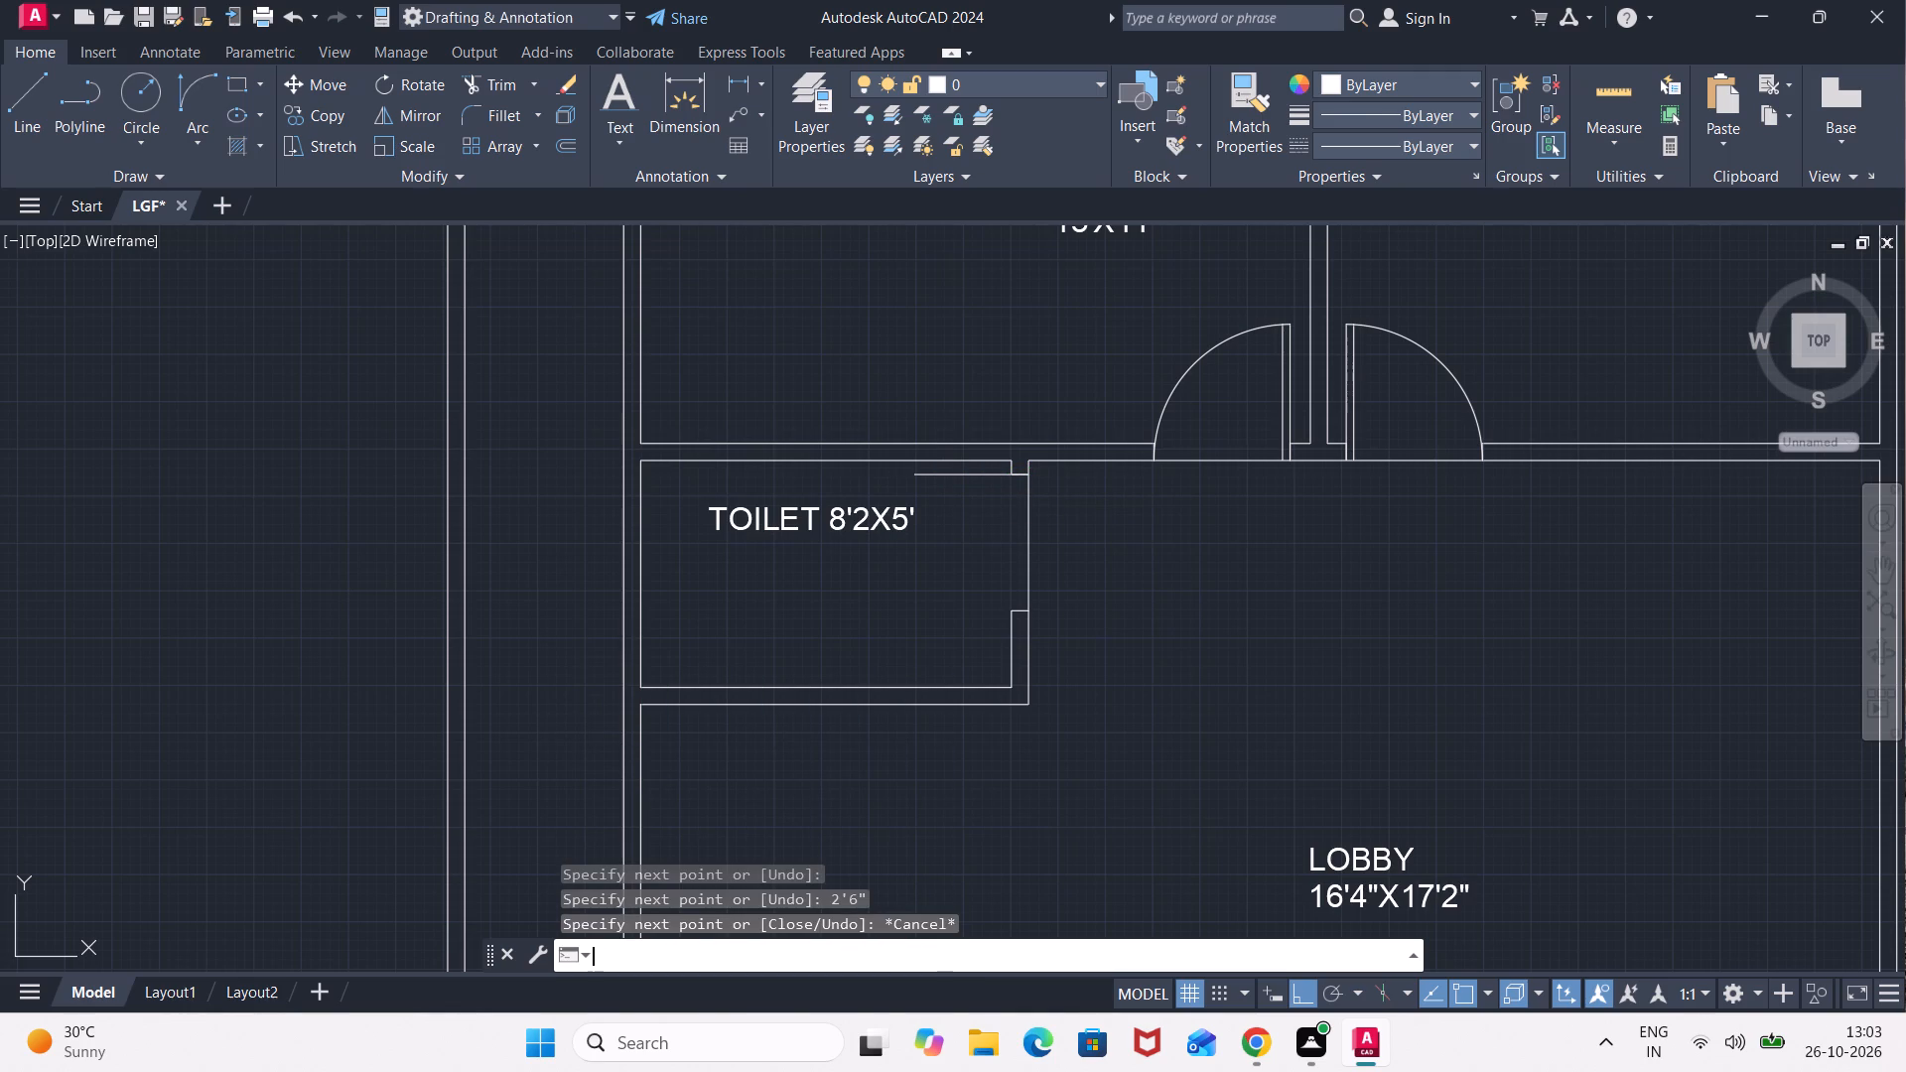
Offset the 8'2X5' TOILET's door-leaf line 2" toward its opening.
{"action": "key", "text": "o"}
{"action": "key", "text": "Return"}
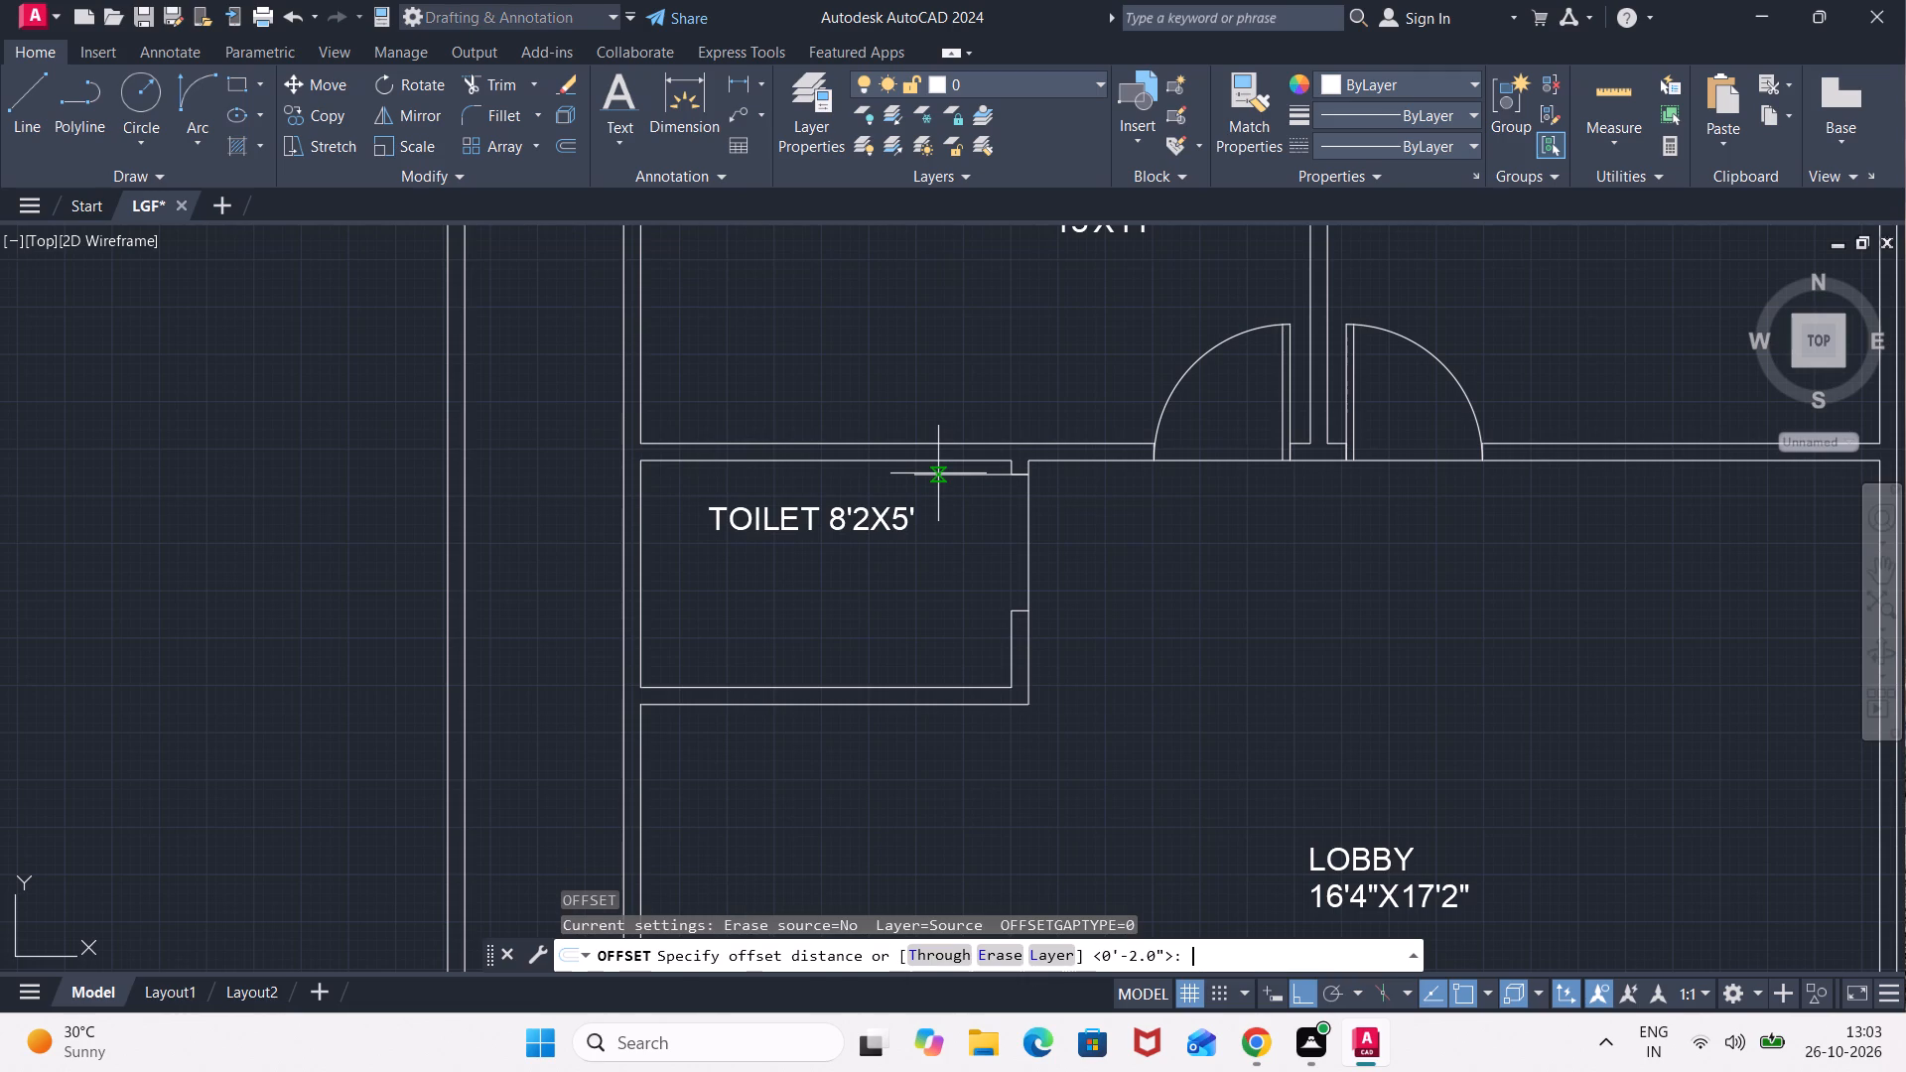
{"action": "key", "text": "Return"}
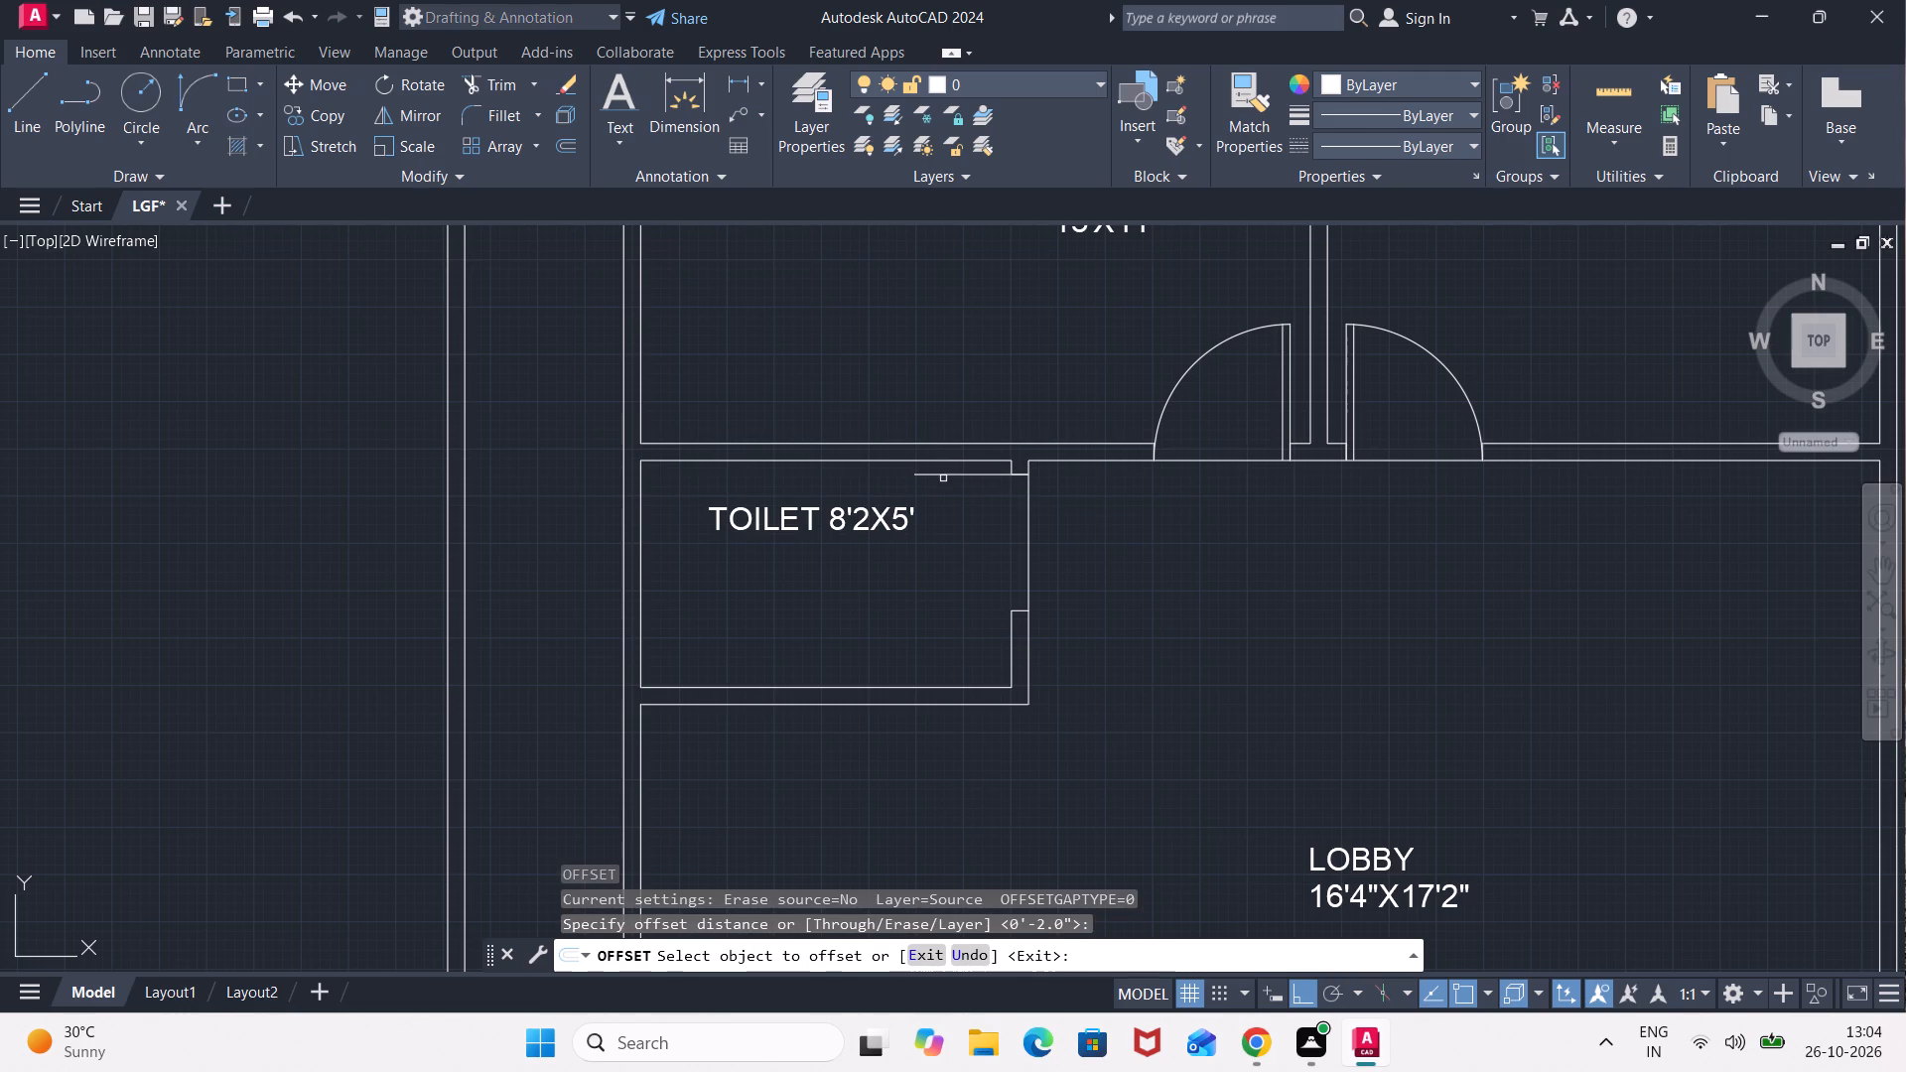
{"action": "left_click", "coordinate": [944, 476]}
{"action": "left_click", "coordinate": [957, 558]}
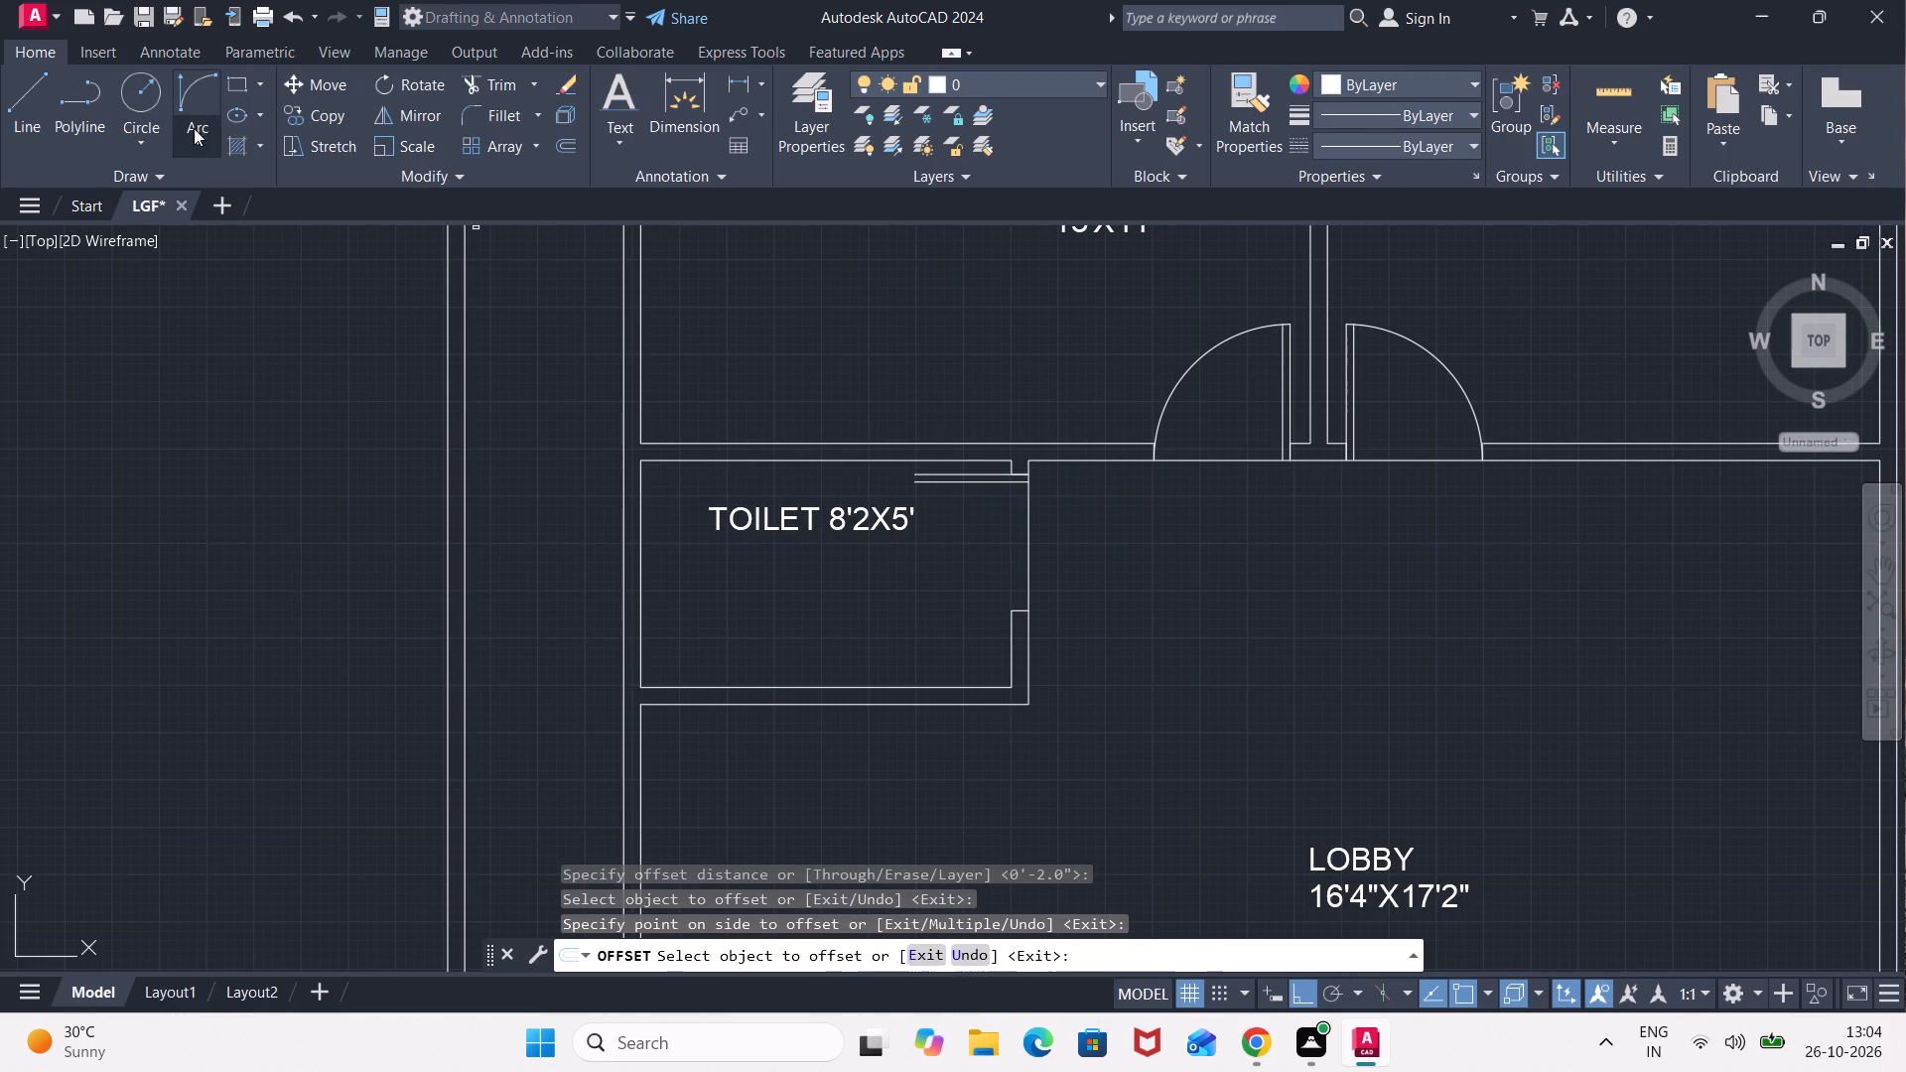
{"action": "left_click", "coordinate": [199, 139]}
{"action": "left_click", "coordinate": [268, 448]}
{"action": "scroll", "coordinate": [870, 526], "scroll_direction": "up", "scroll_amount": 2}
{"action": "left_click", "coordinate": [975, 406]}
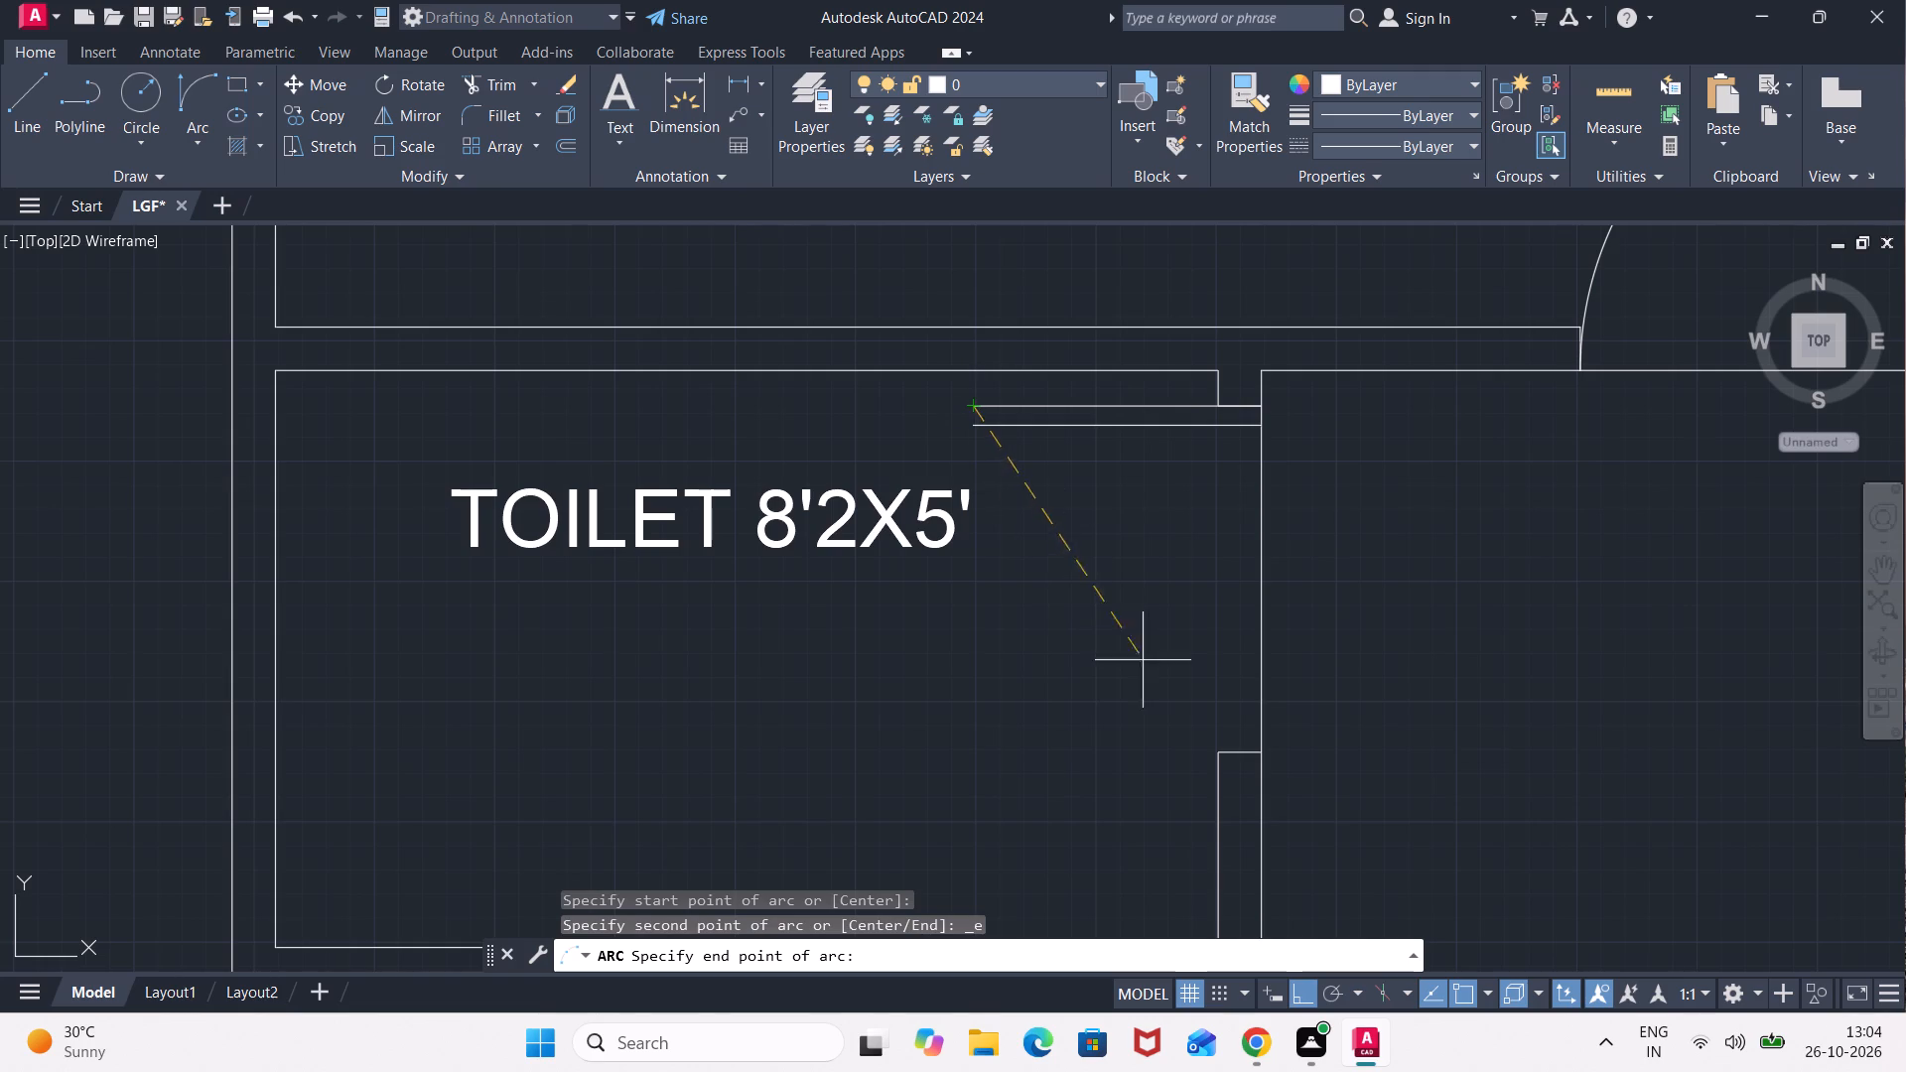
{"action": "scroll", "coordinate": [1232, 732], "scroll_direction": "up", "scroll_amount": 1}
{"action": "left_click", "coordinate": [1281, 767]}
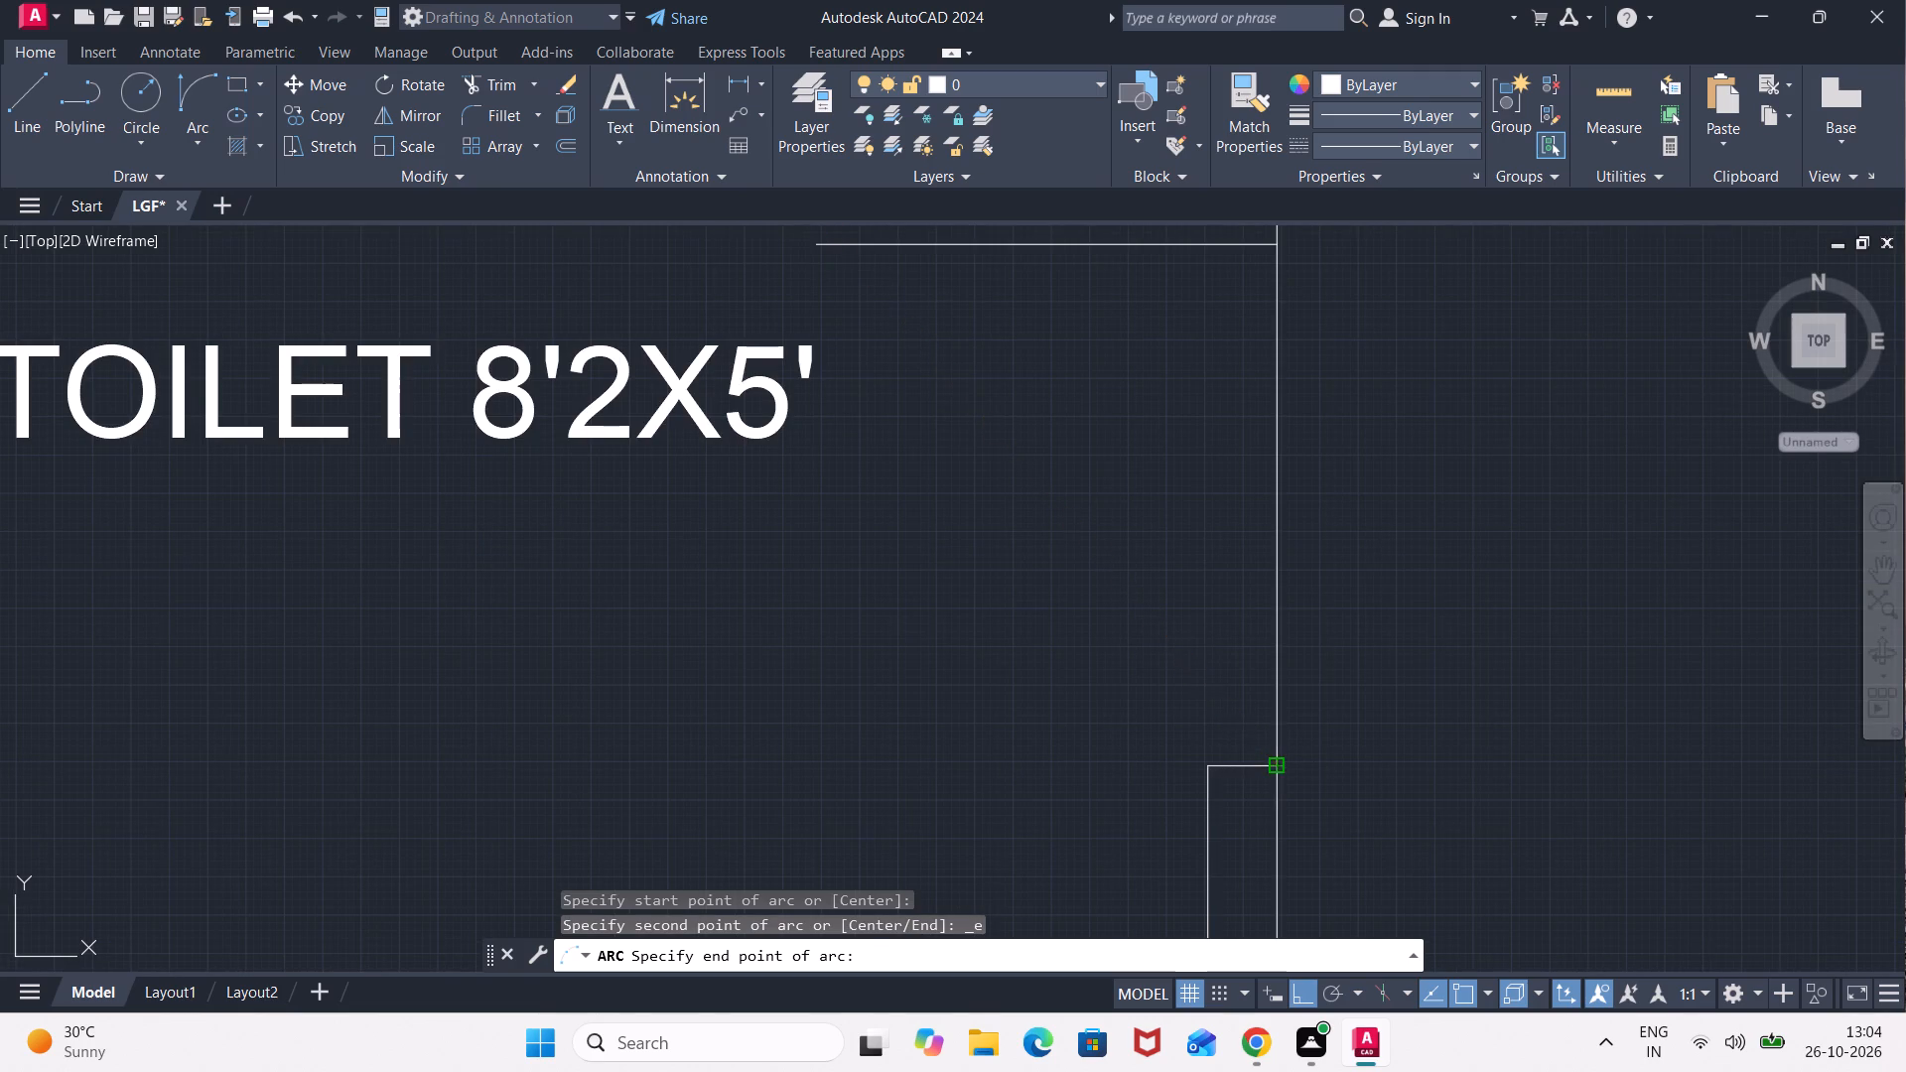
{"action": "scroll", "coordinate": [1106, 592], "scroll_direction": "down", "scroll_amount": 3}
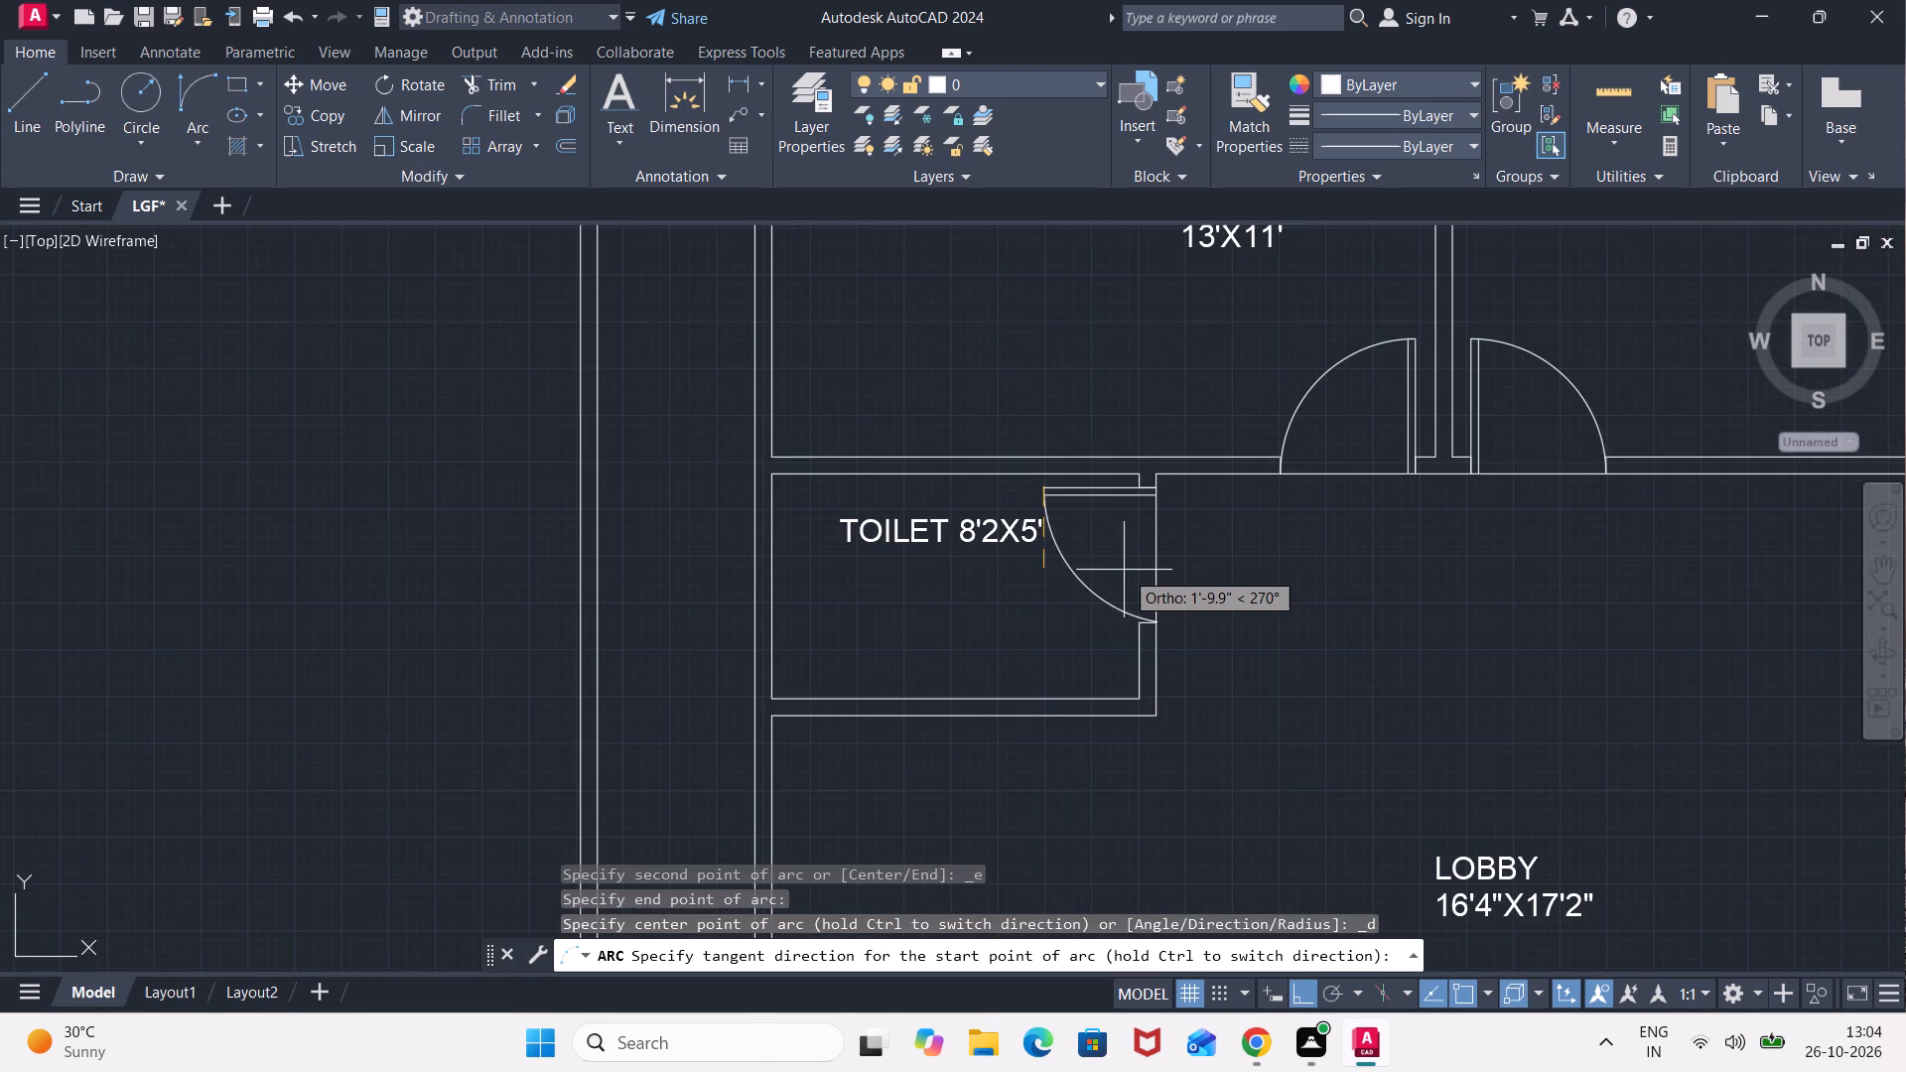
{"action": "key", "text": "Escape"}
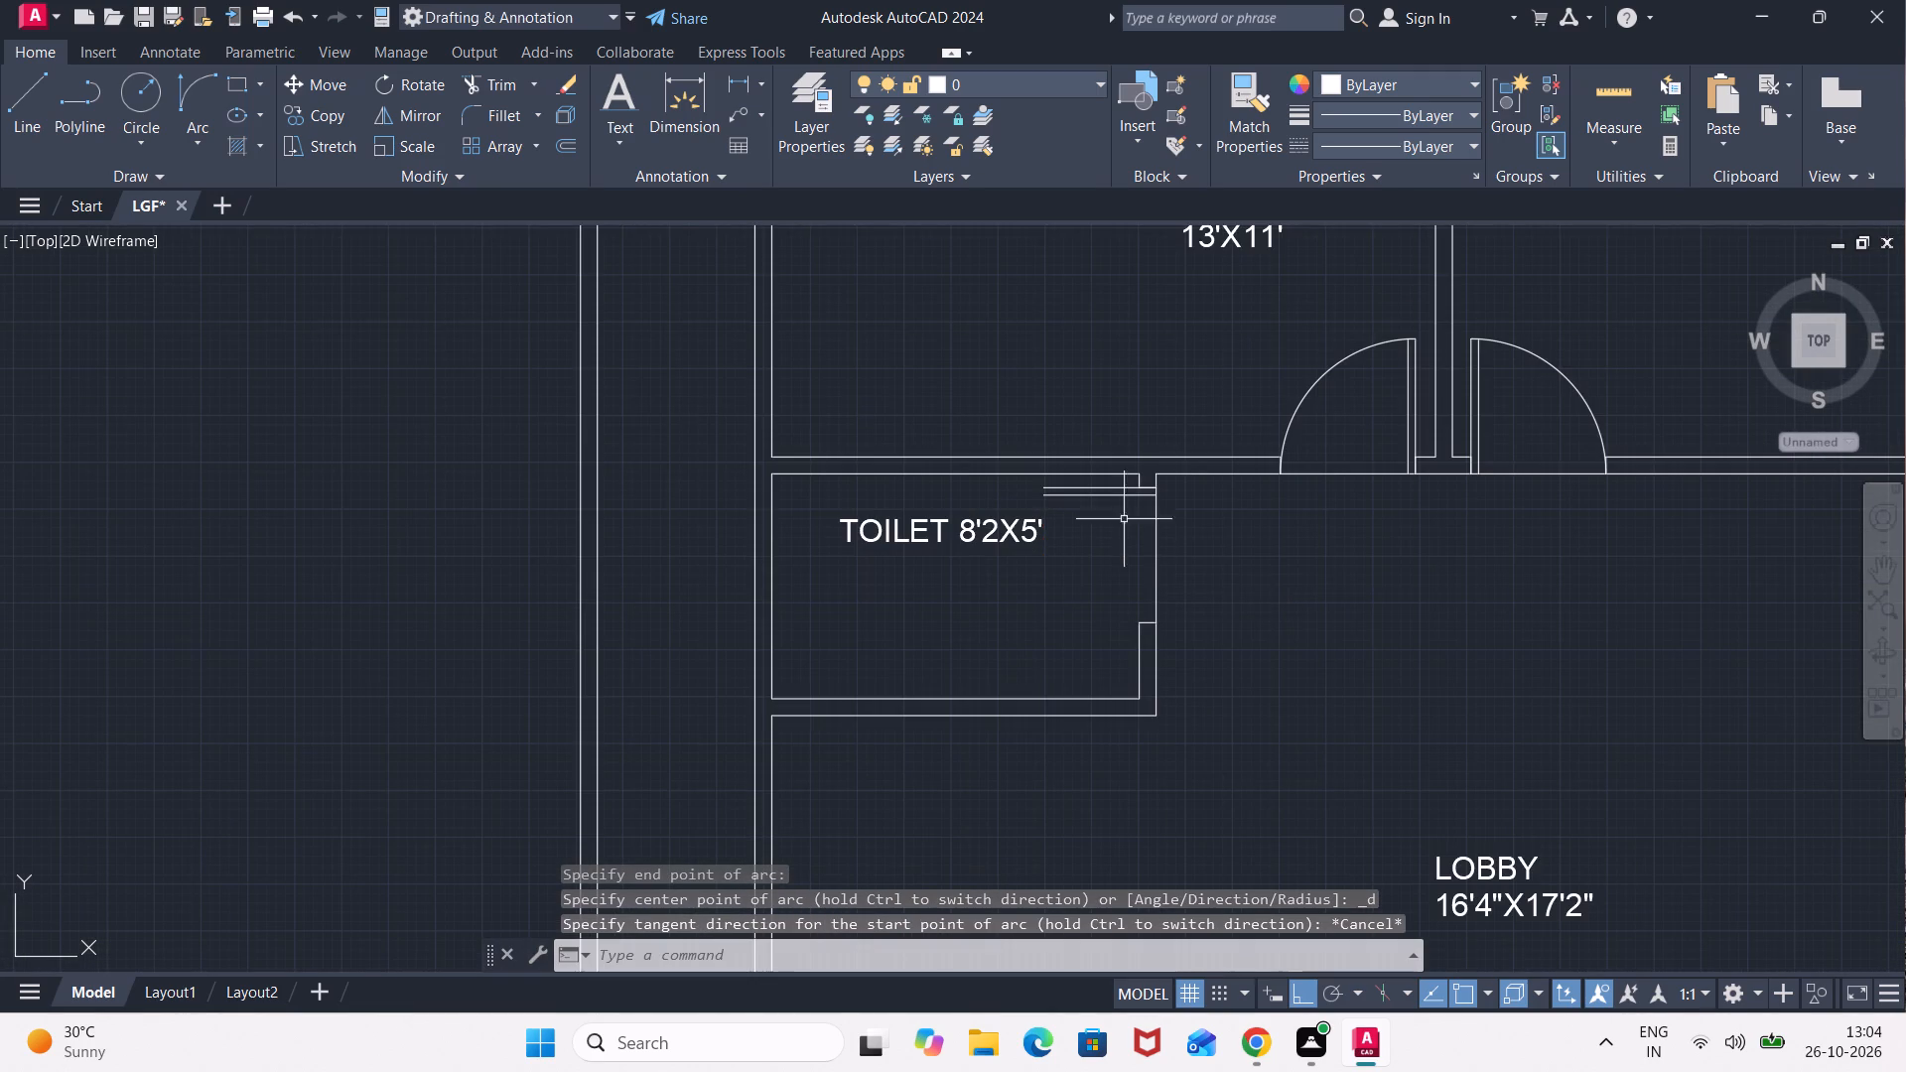
Measure the 8'2X5' TOILET's door opening between its jambs with a temporary linear dimension.
{"action": "left_click", "coordinate": [736, 82]}
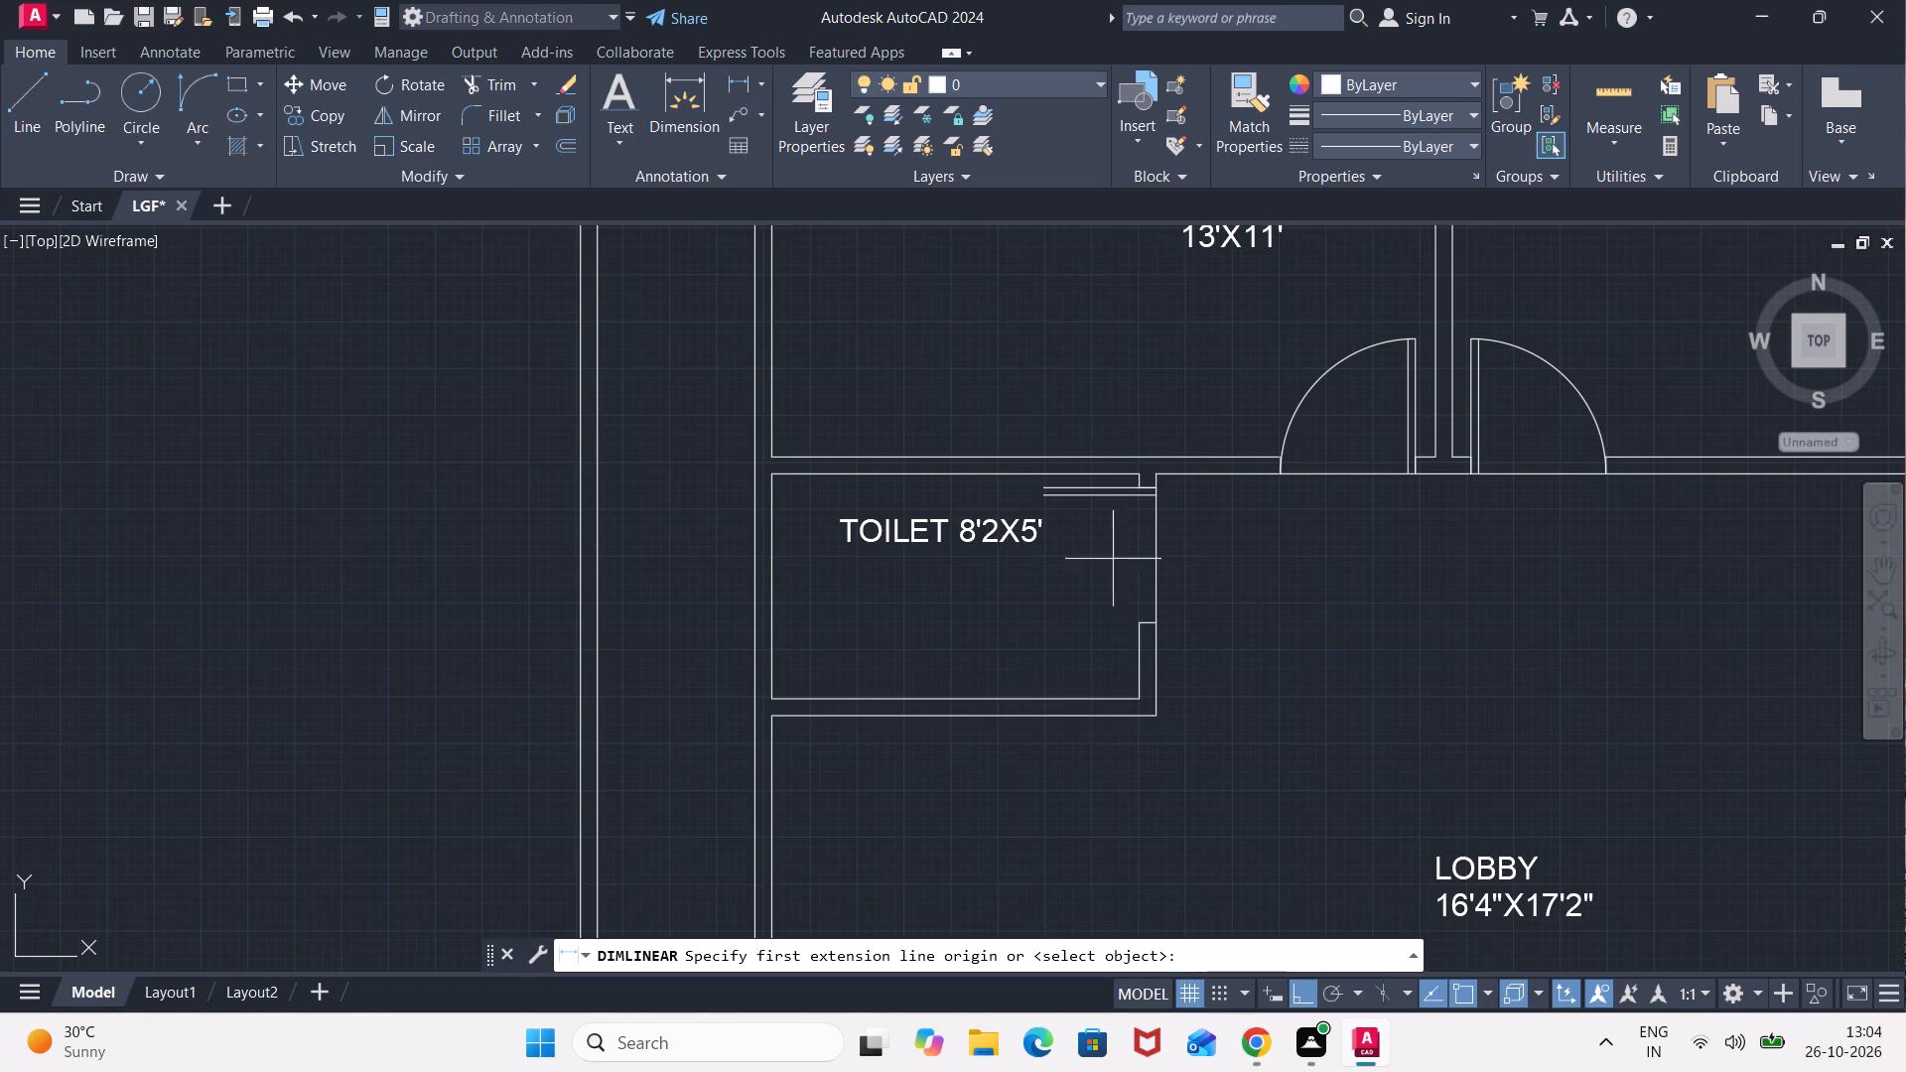
{"action": "scroll", "coordinate": [1126, 616], "scroll_direction": "up", "scroll_amount": 2}
{"action": "left_click", "coordinate": [1205, 631]}
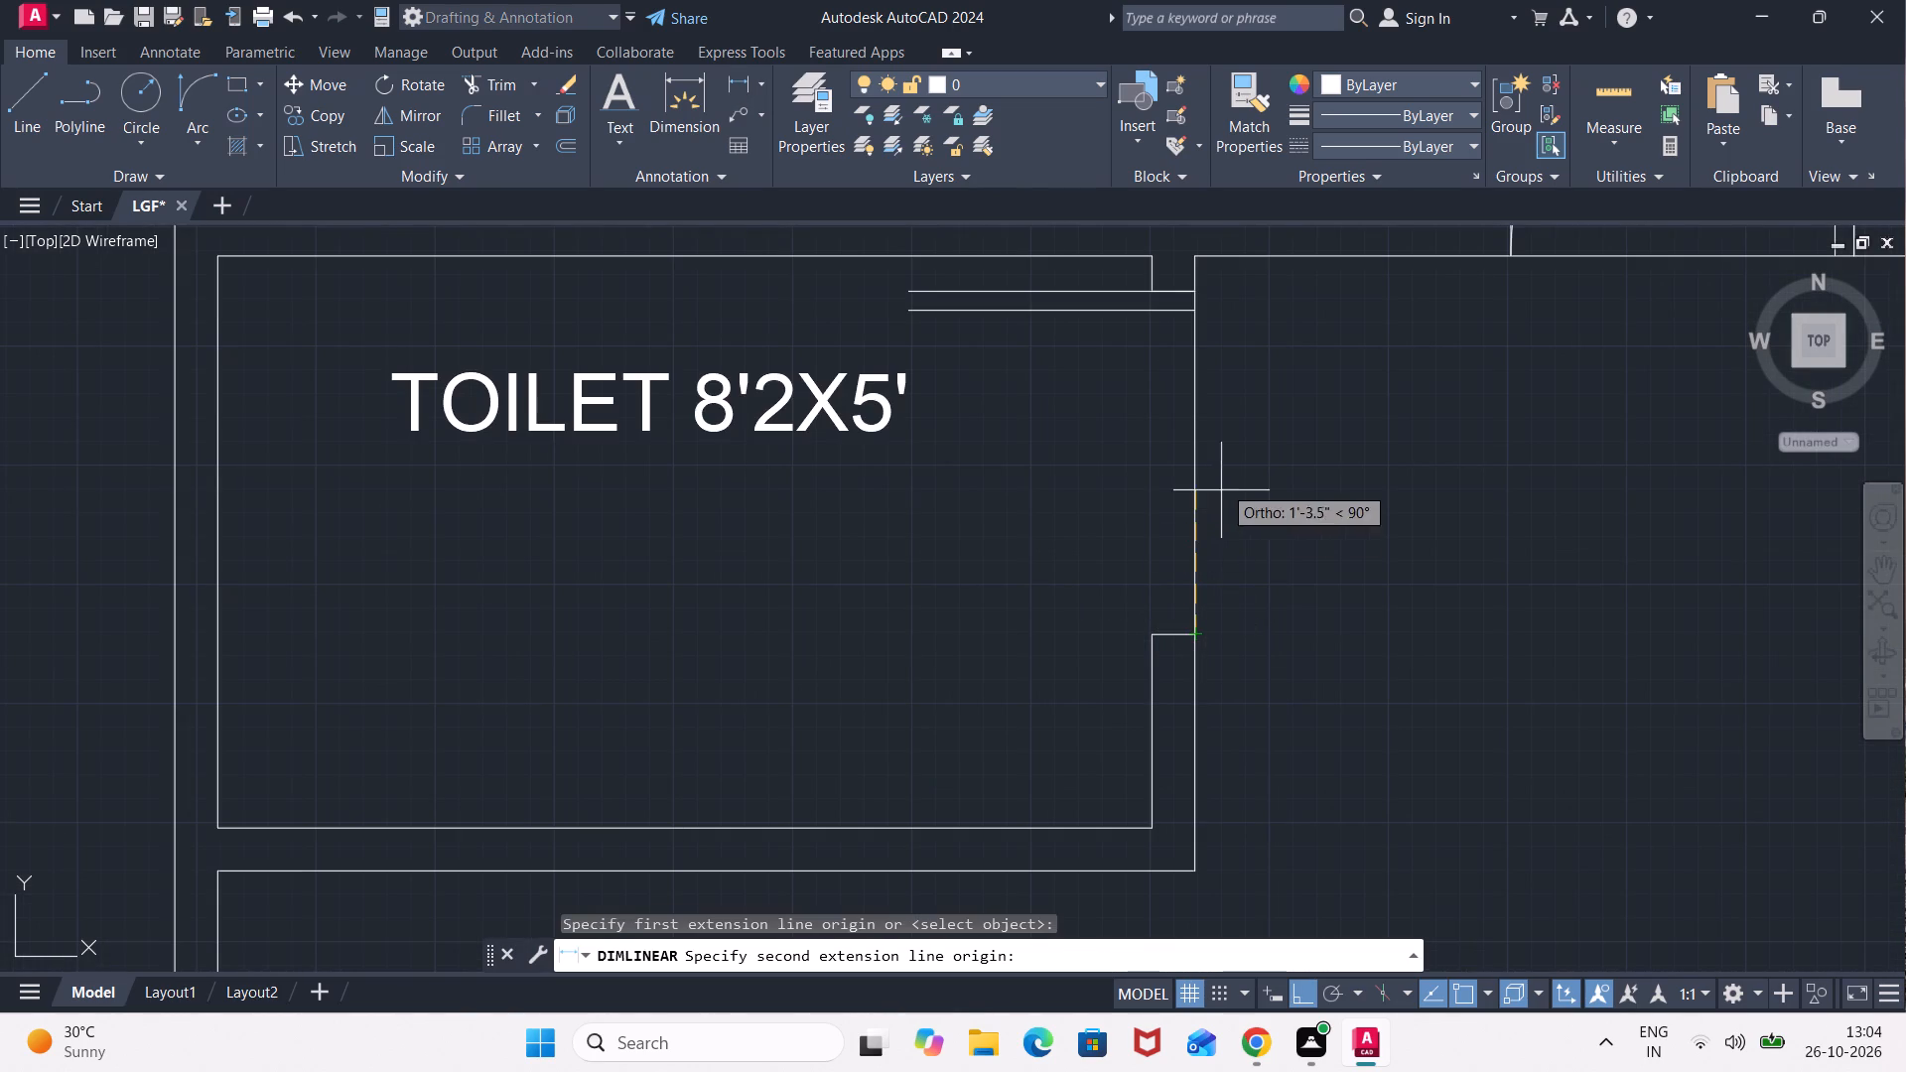
{"action": "left_click", "coordinate": [1205, 295]}
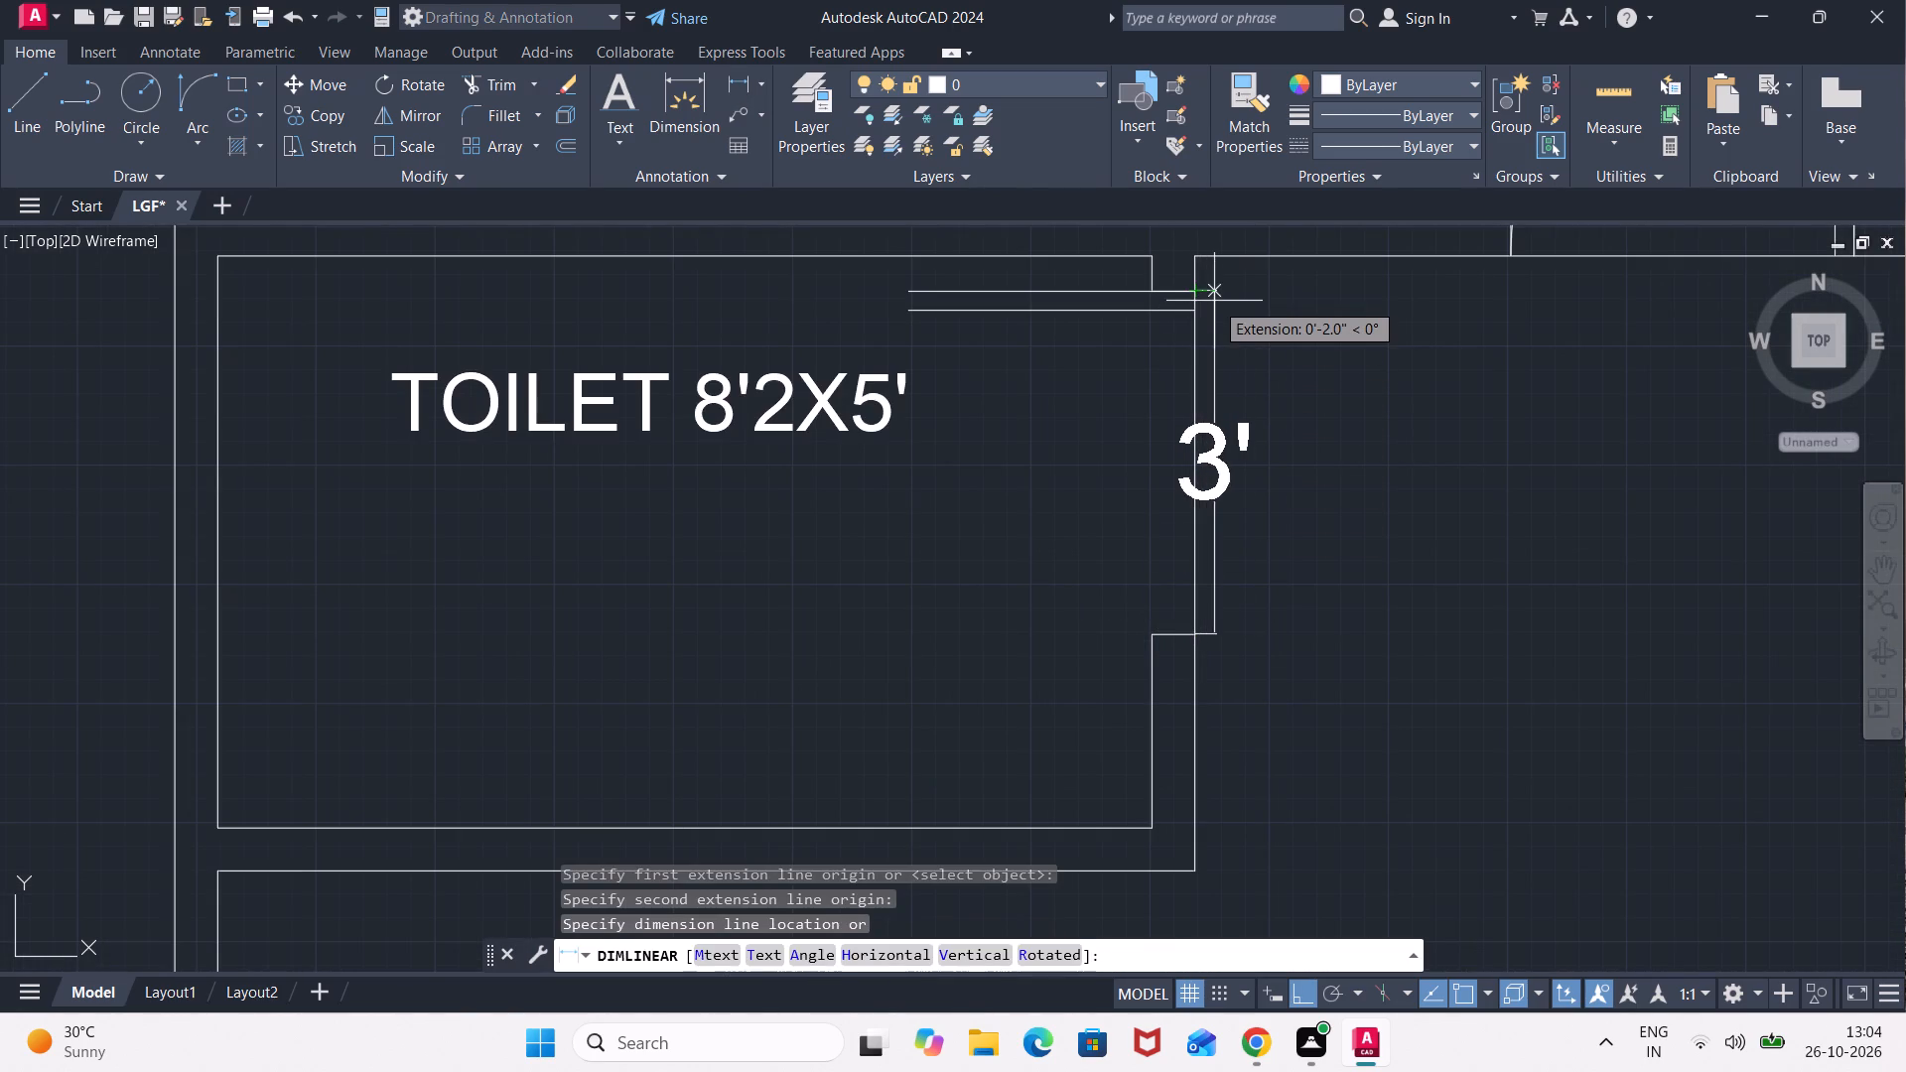
{"action": "key", "text": "Escape"}
Delete the line across the 8'2X5' TOILET's door opening and both door-leaf lines.
{"action": "left_click", "coordinate": [1255, 406]}
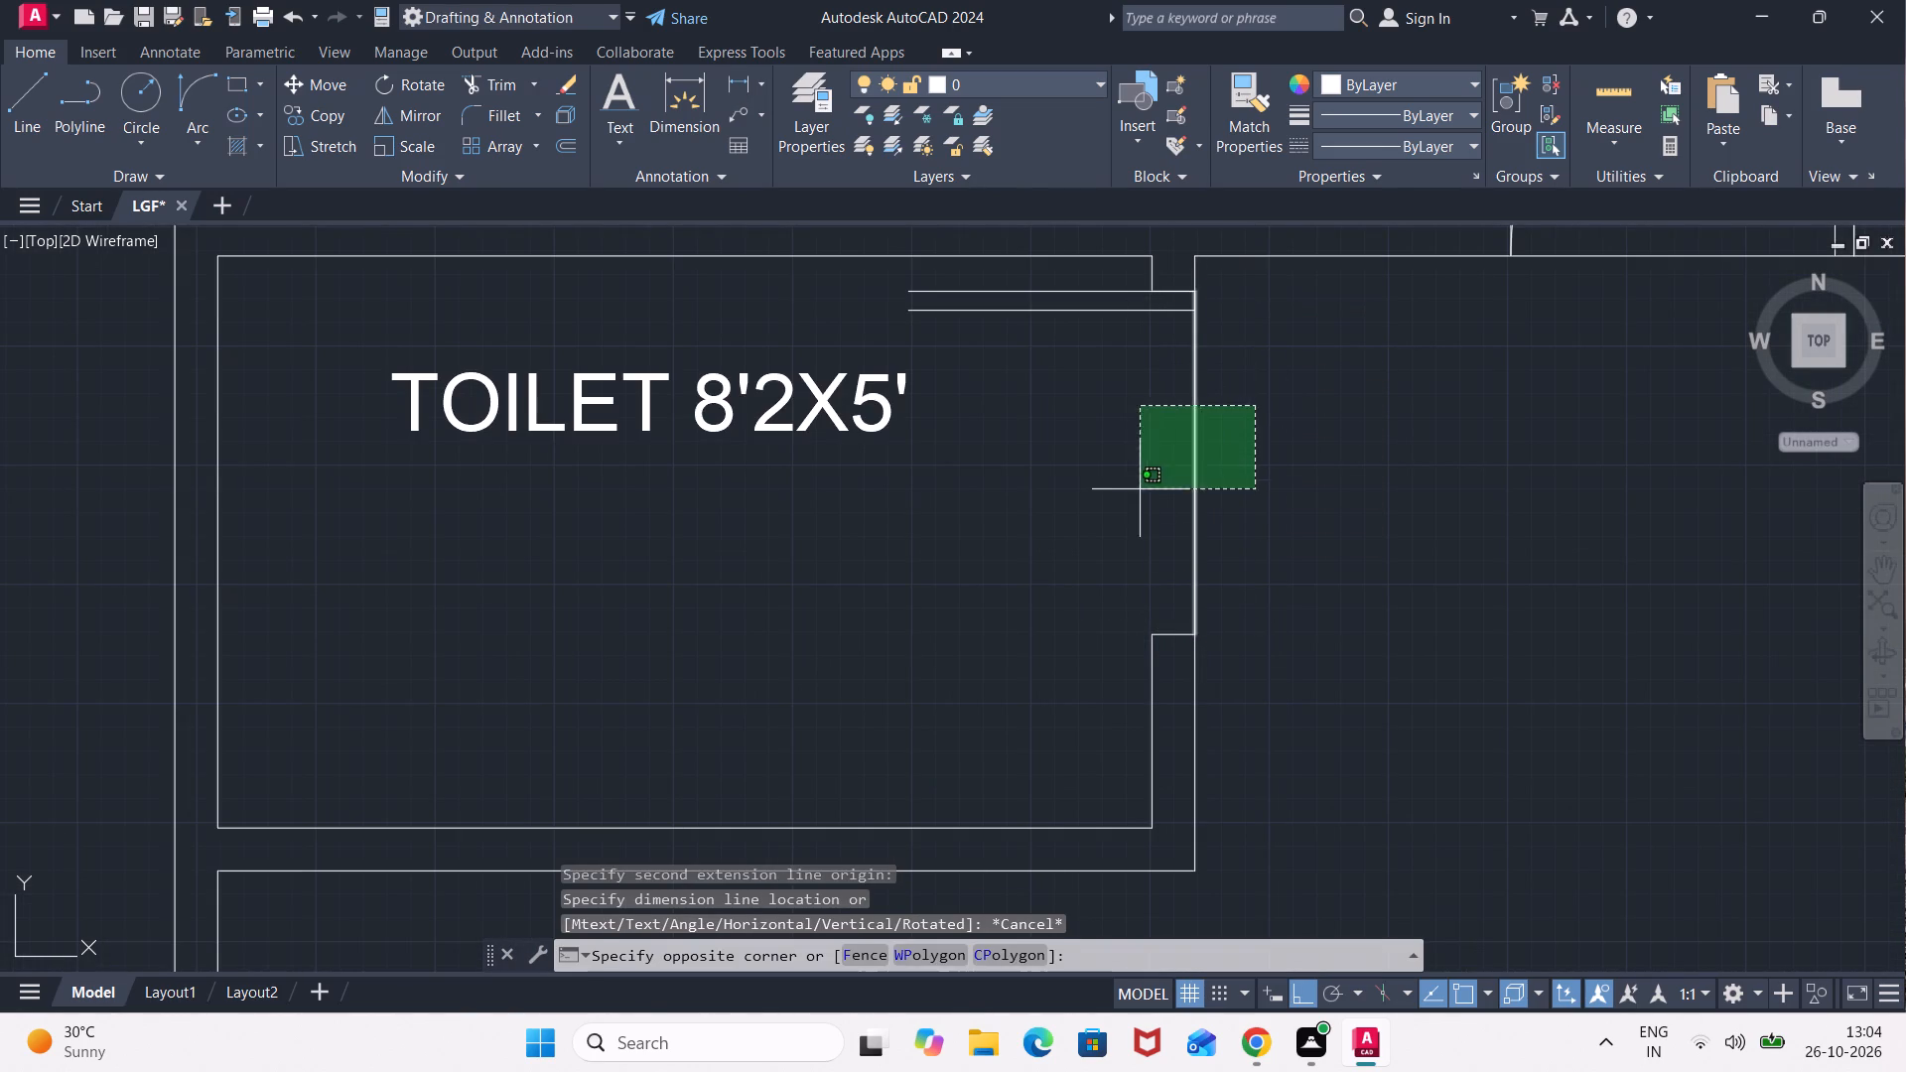
{"action": "left_click", "coordinate": [1140, 490]}
{"action": "left_click", "coordinate": [1092, 265]}
{"action": "left_click", "coordinate": [1028, 351]}
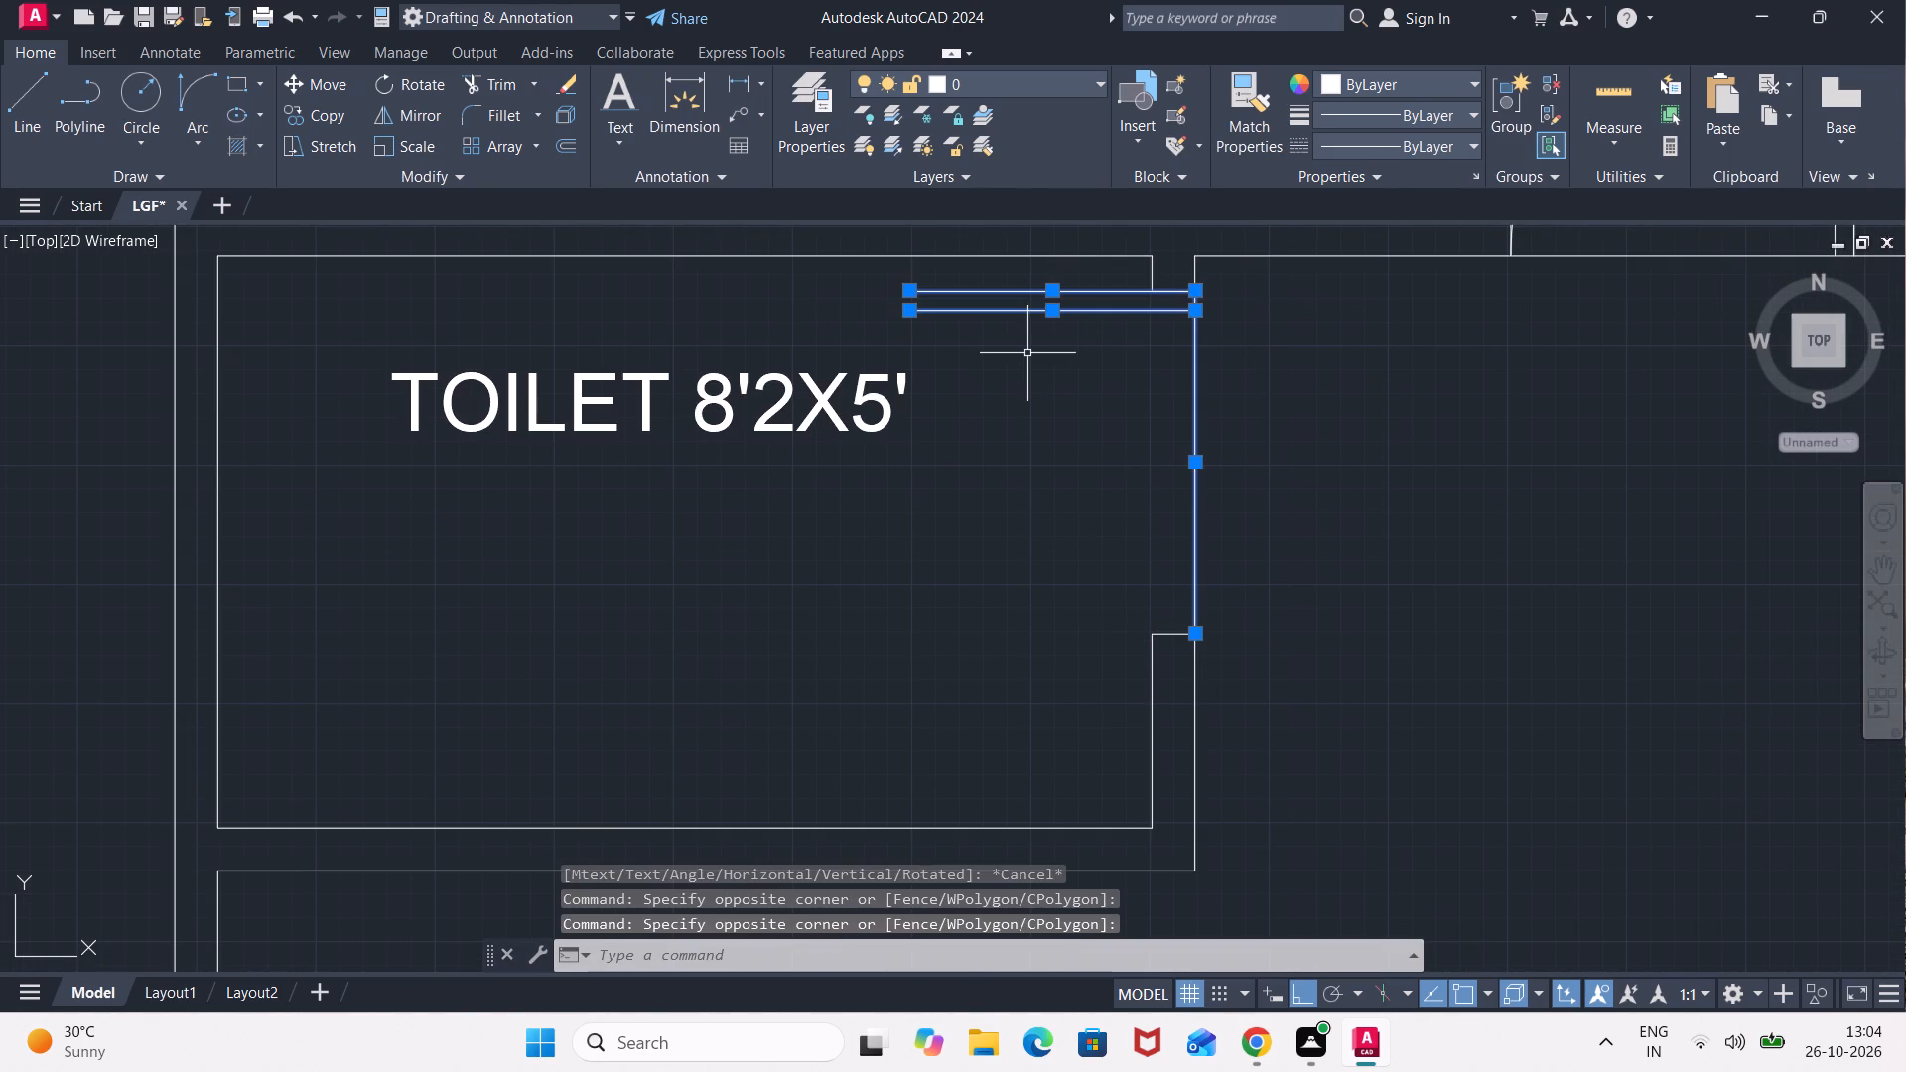
{"action": "key", "text": "Delete"}
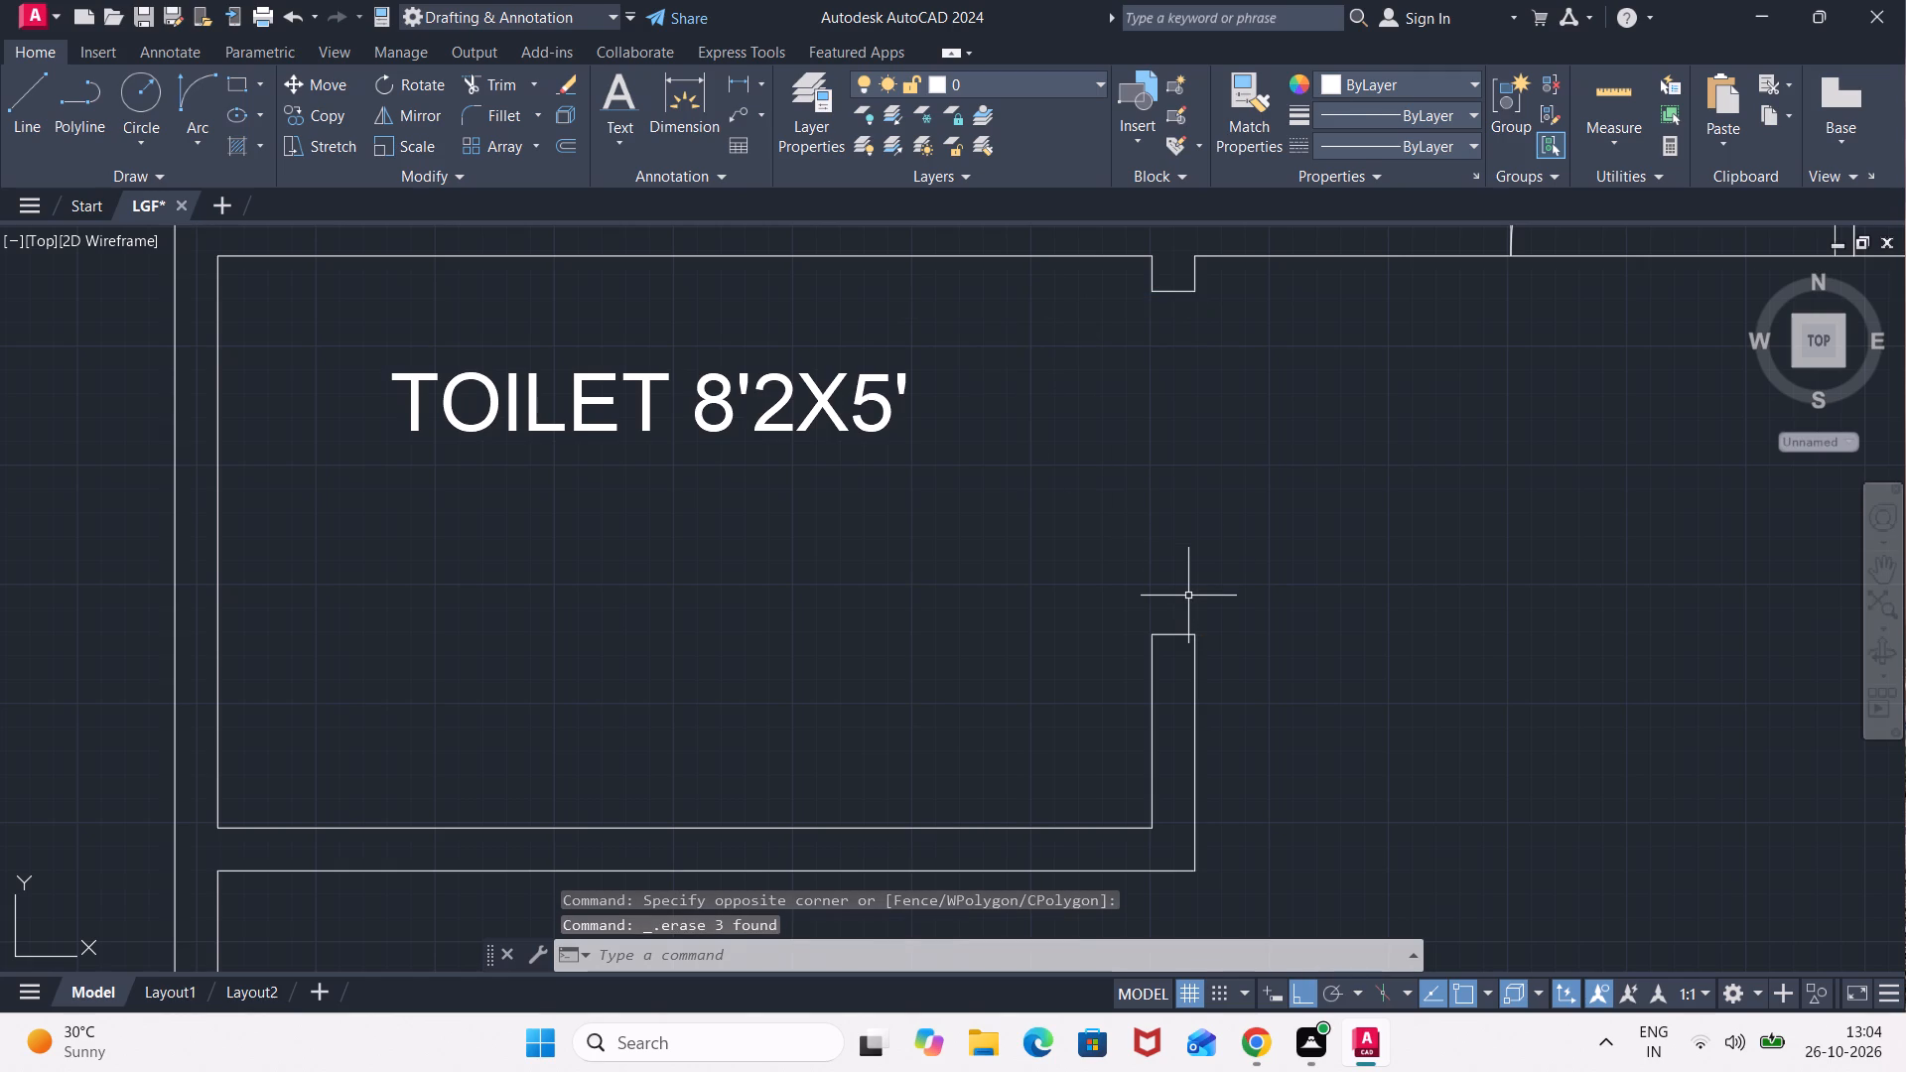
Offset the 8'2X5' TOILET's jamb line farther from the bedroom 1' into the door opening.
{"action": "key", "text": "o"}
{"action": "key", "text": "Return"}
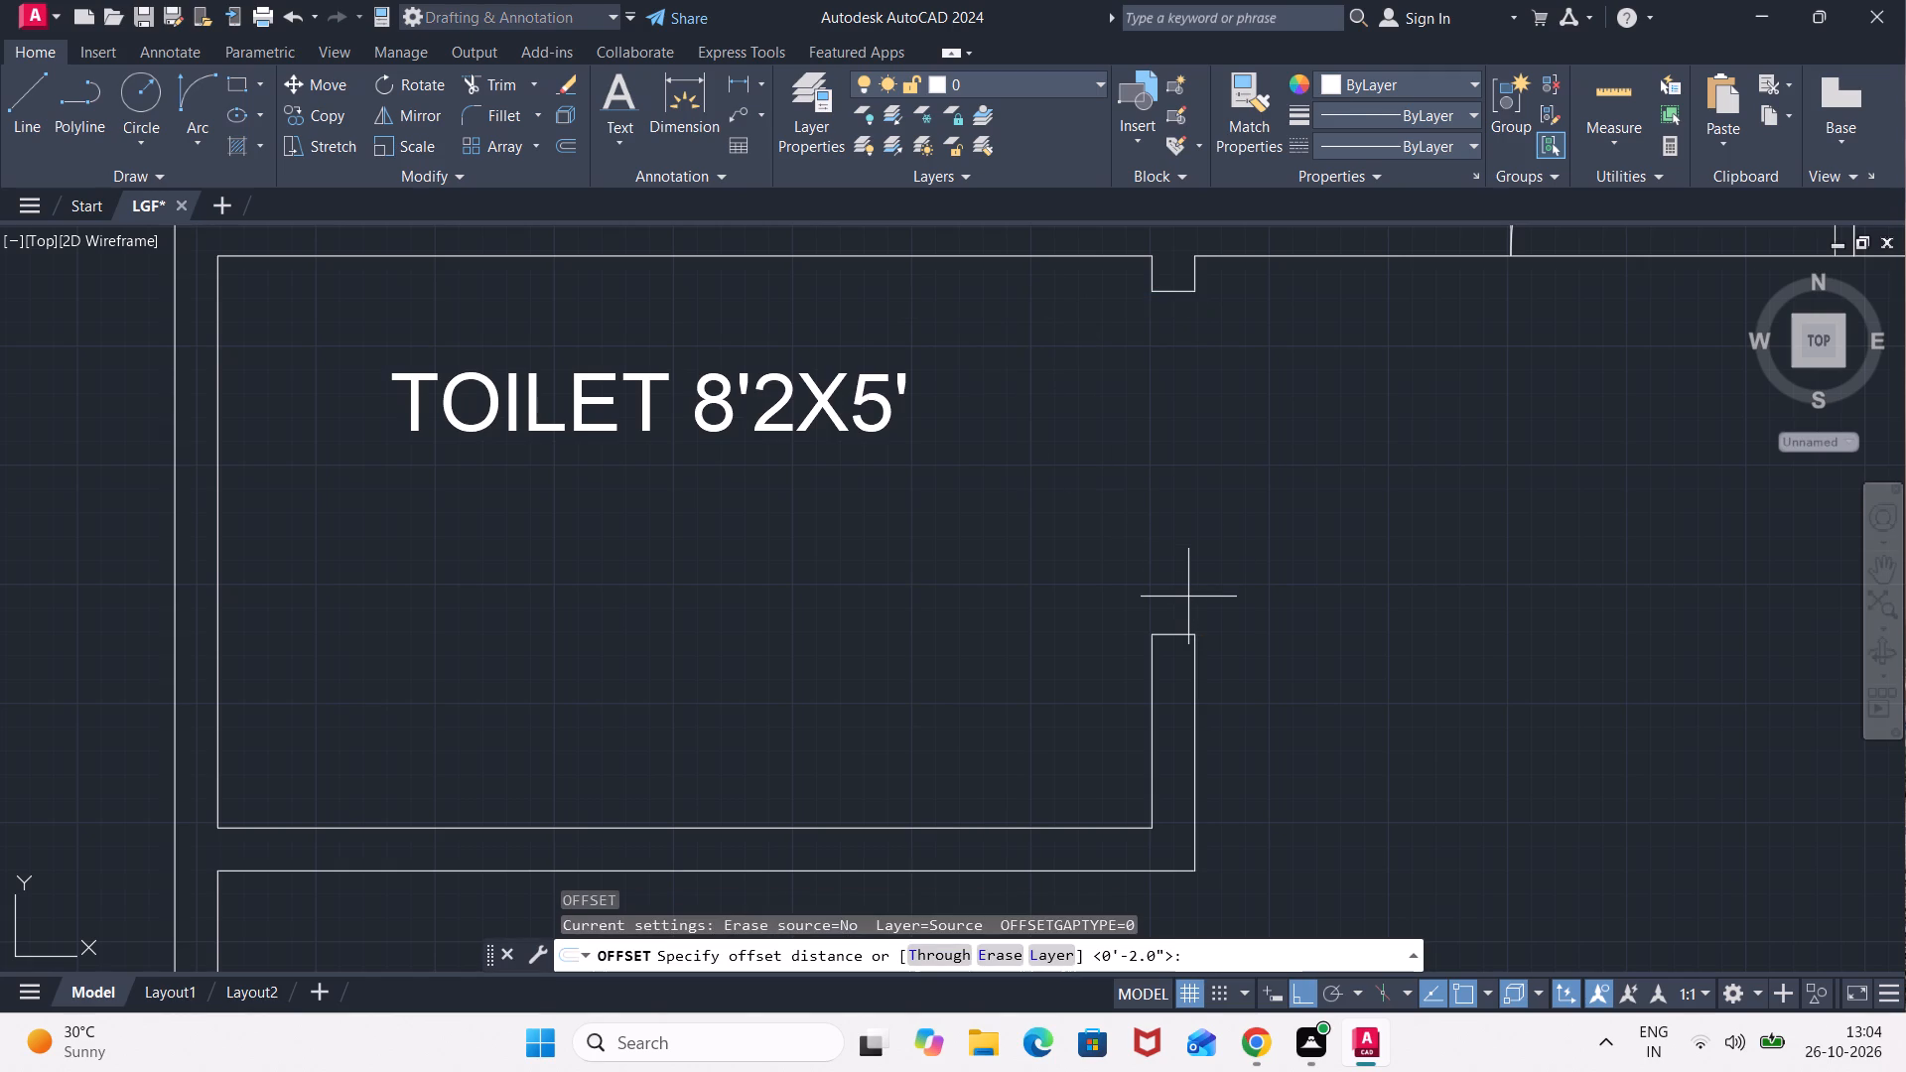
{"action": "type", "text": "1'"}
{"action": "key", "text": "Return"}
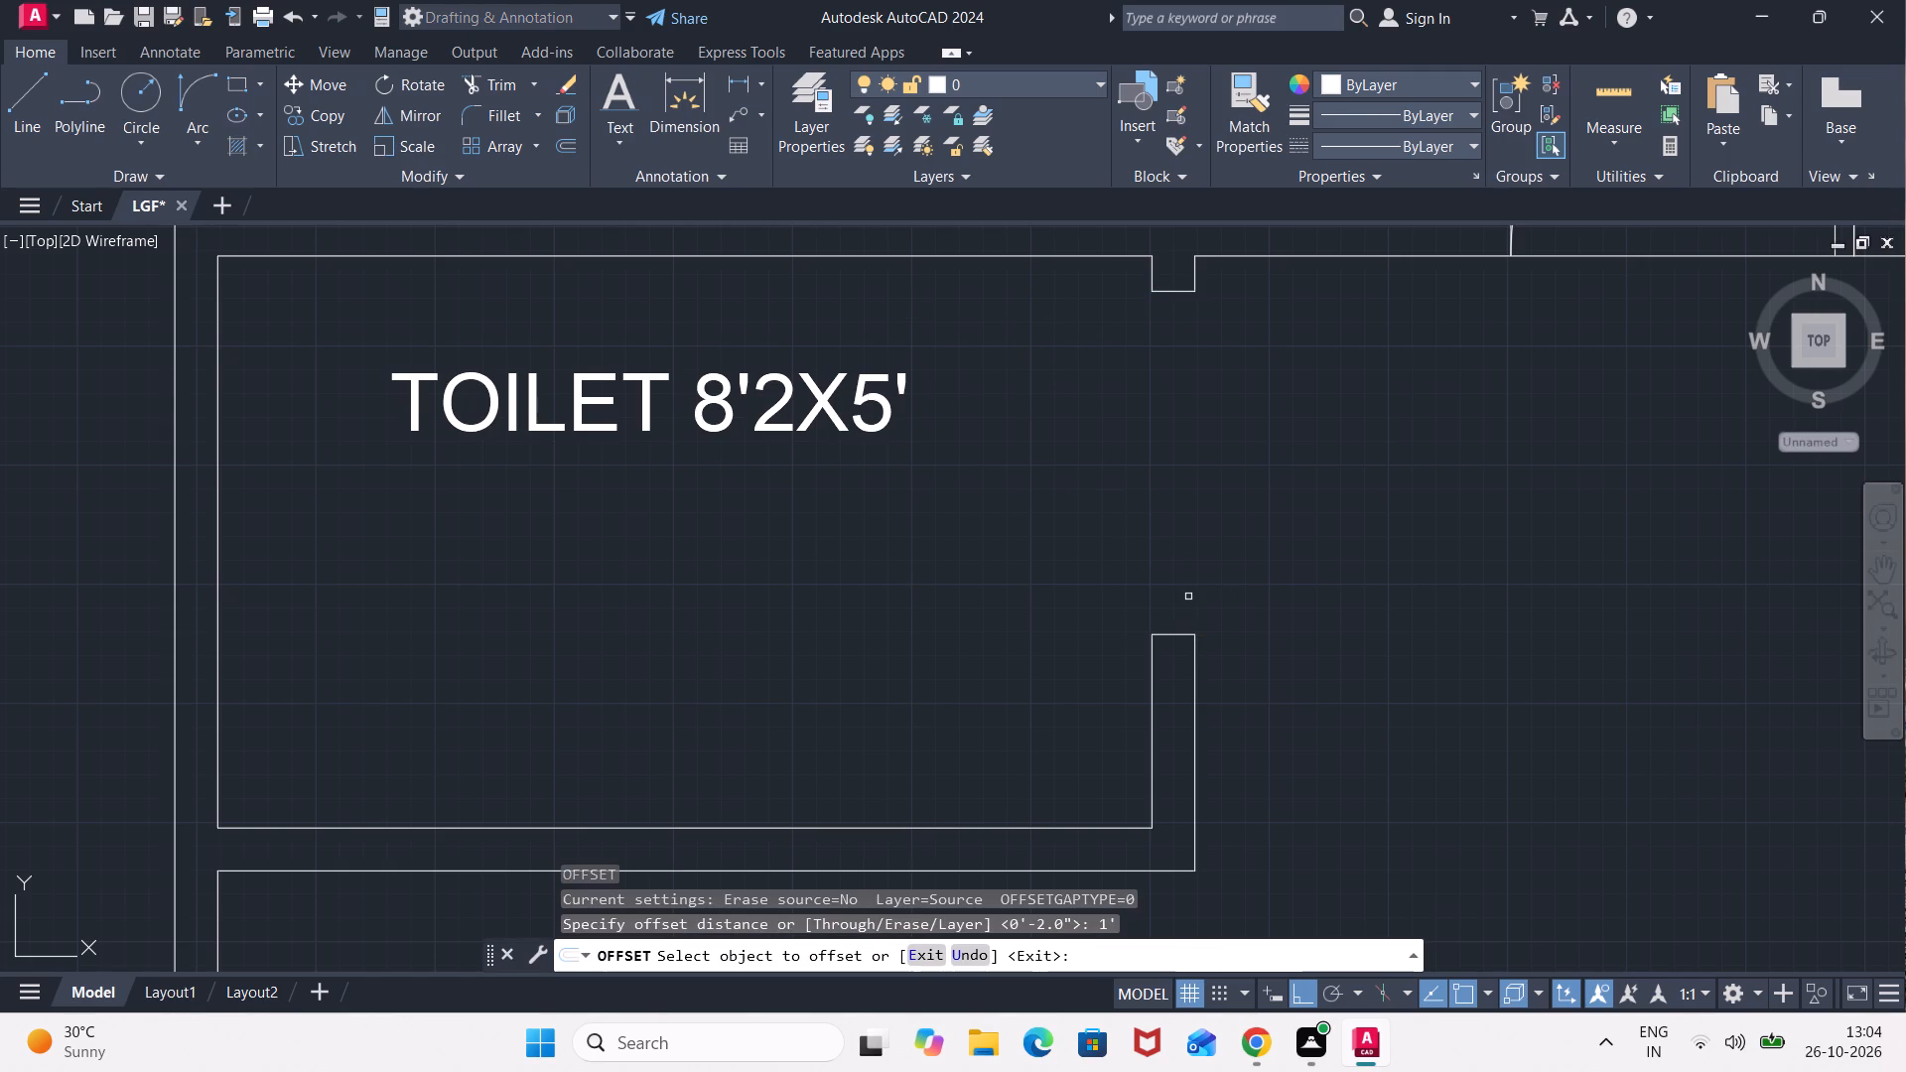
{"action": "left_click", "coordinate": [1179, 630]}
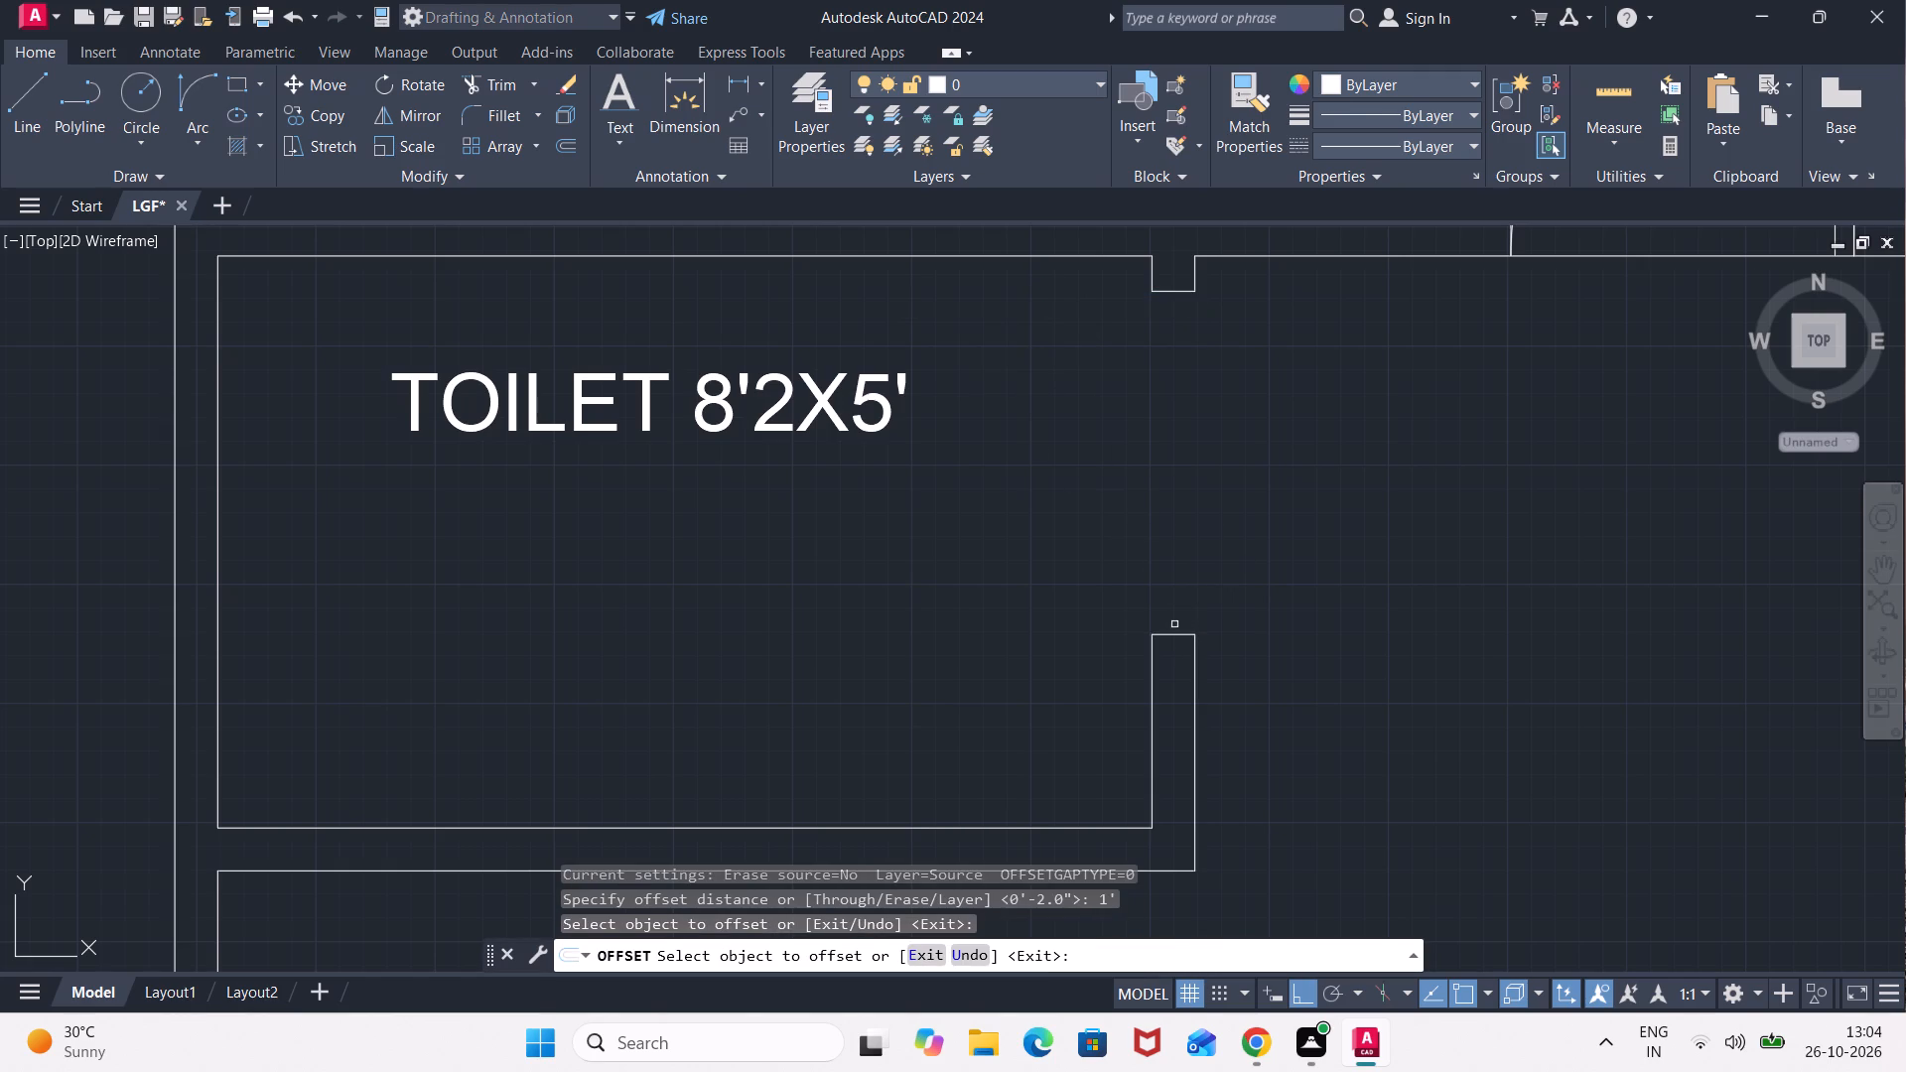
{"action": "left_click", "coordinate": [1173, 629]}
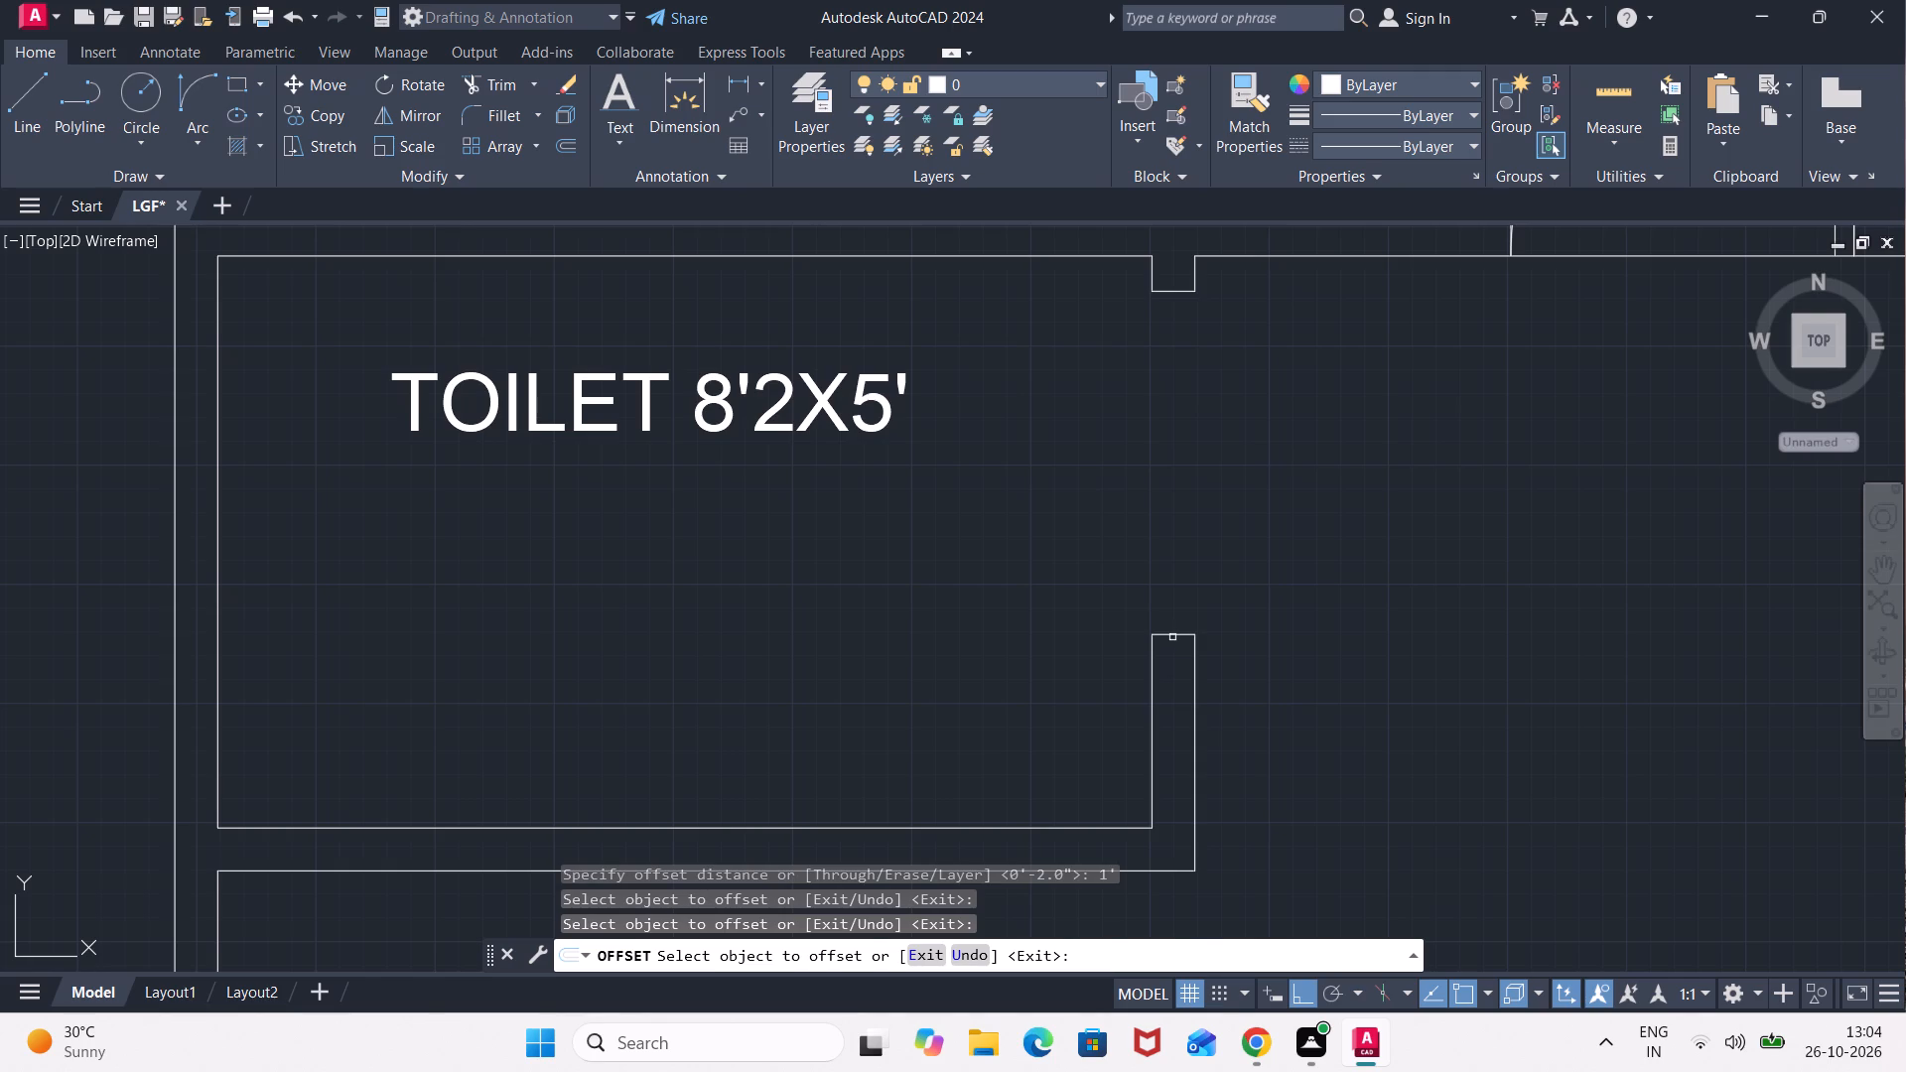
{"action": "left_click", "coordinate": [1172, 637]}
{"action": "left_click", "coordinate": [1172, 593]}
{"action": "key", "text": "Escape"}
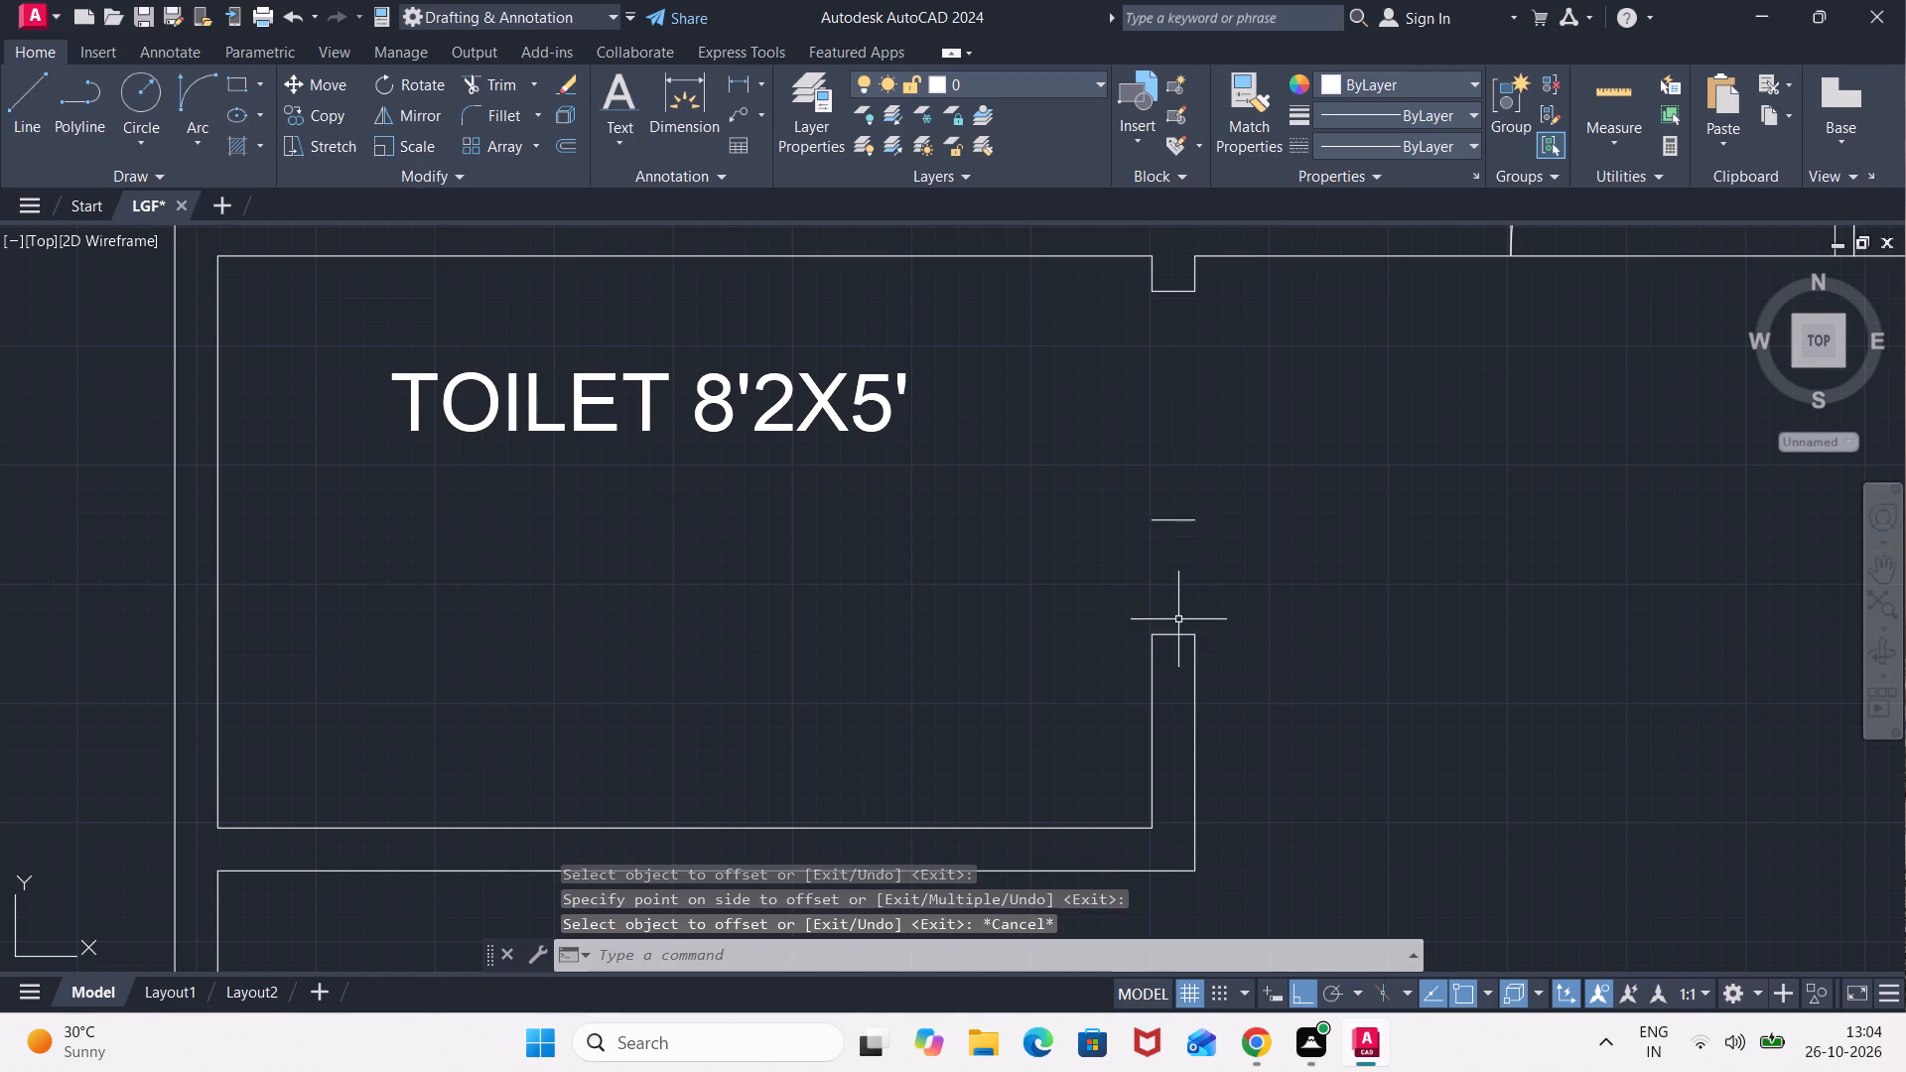
Delete the 8'2X5' TOILET's jamb line farther from the bedroom together with its offset copy in the opening.
{"action": "left_click", "coordinate": [1179, 620]}
{"action": "left_click", "coordinate": [1174, 680]}
{"action": "left_click", "coordinate": [1186, 500]}
{"action": "left_click", "coordinate": [1148, 557]}
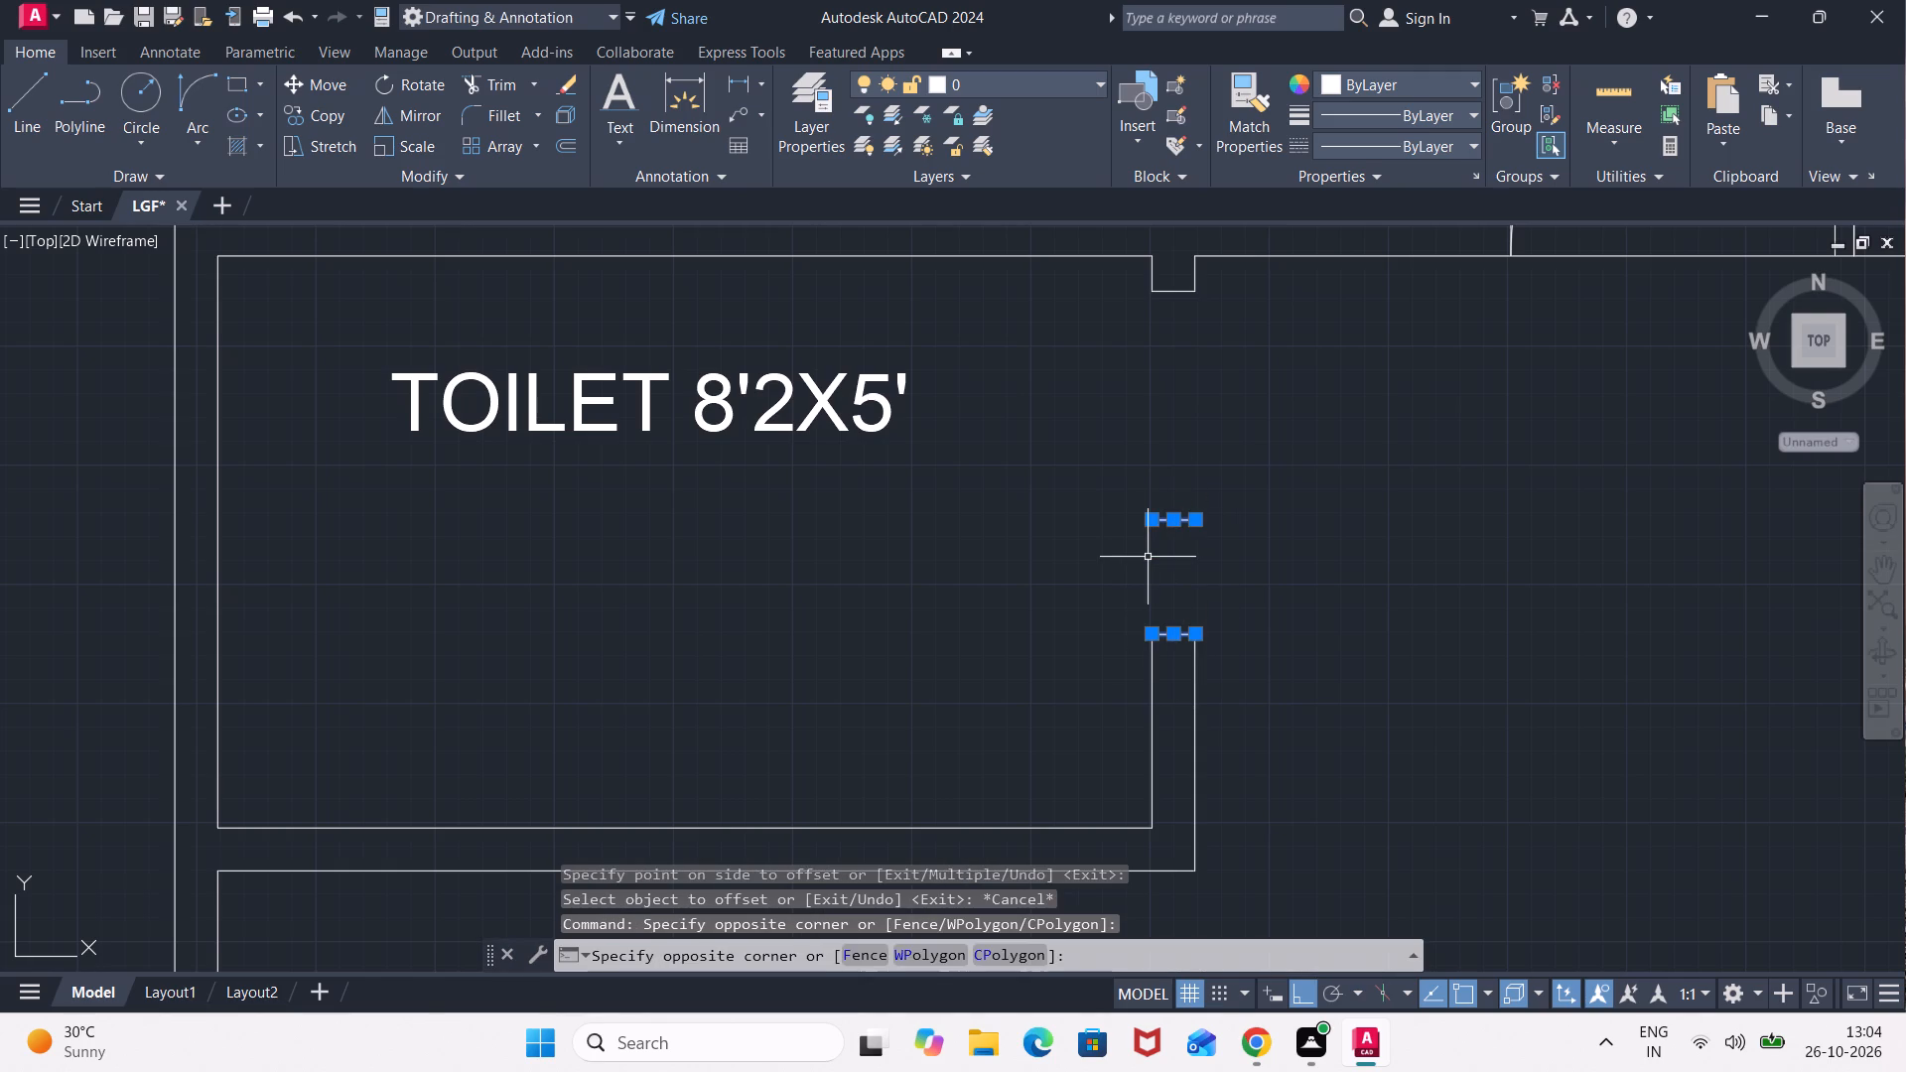
{"action": "key", "text": "Escape"}
{"action": "left_click", "coordinate": [1196, 508]}
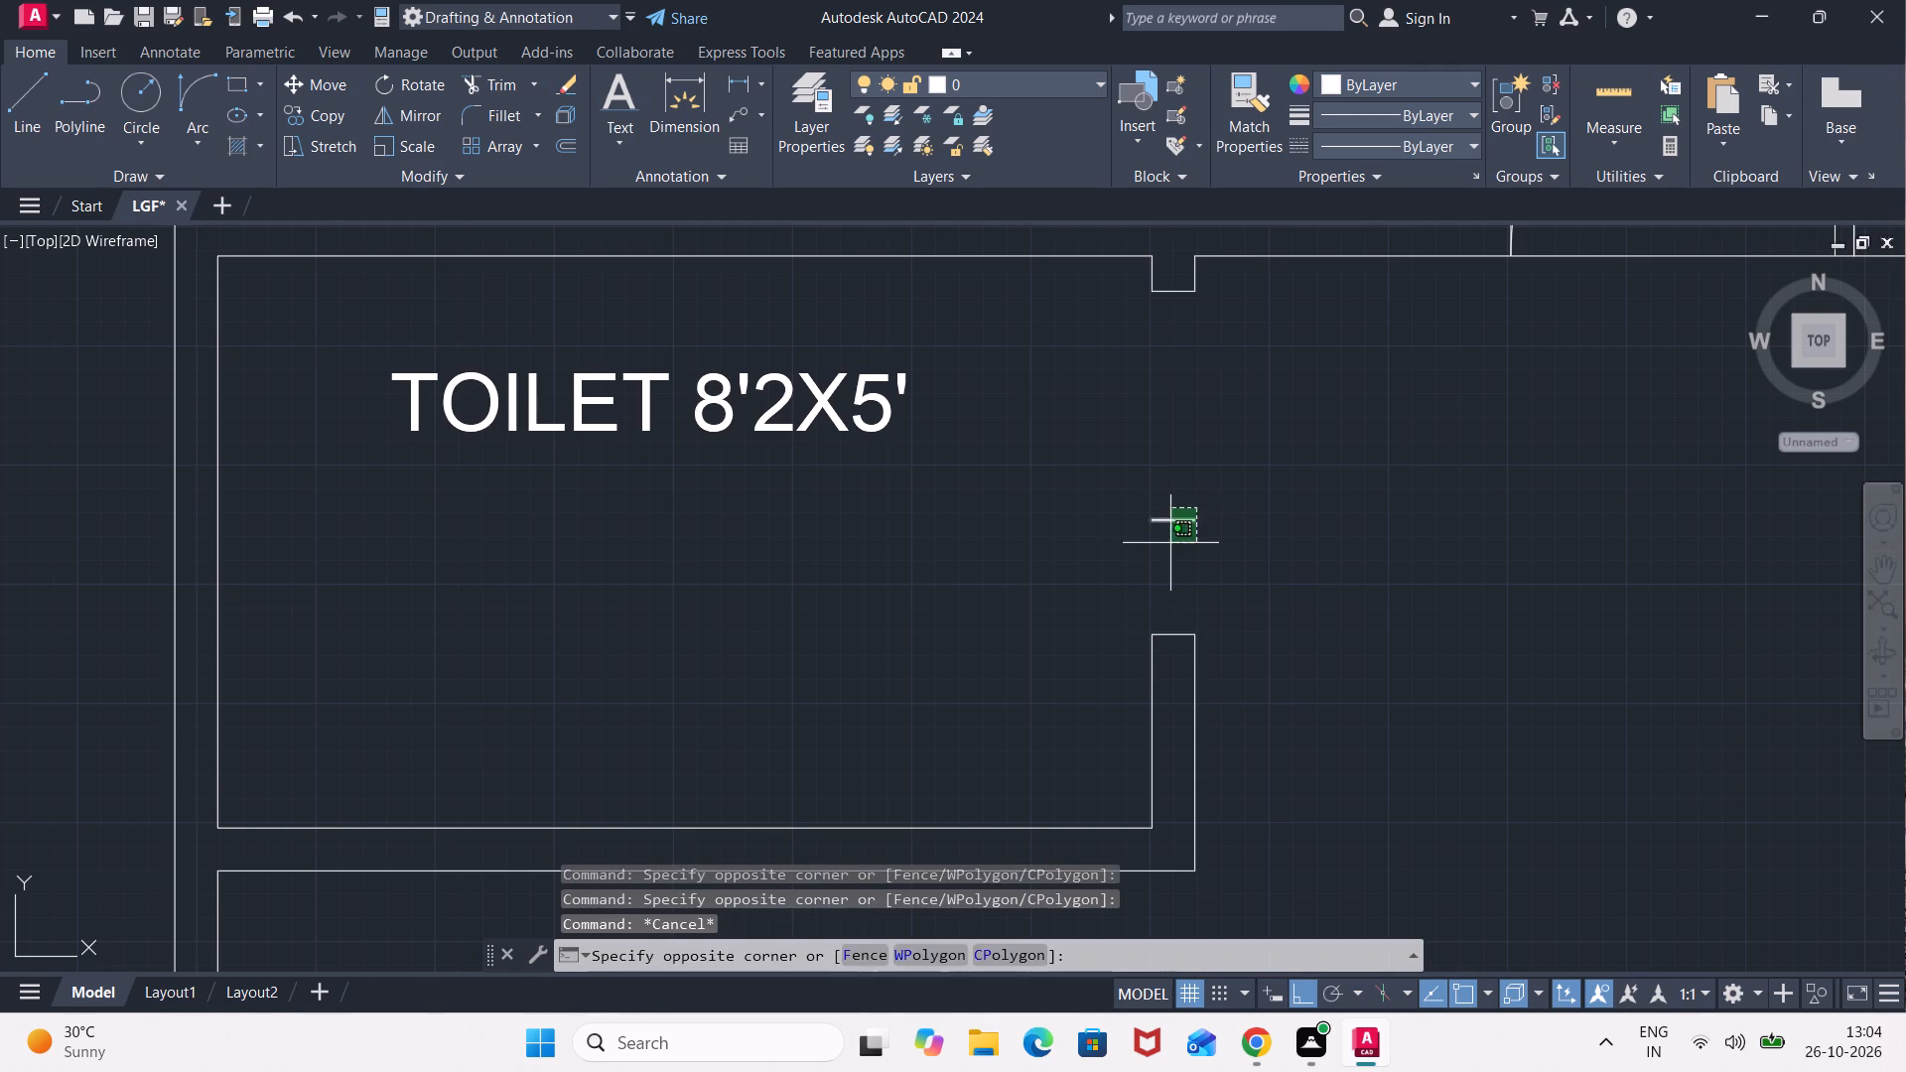
{"action": "left_click", "coordinate": [1170, 543]}
{"action": "left_click", "coordinate": [1179, 626]}
{"action": "left_click", "coordinate": [1177, 652]}
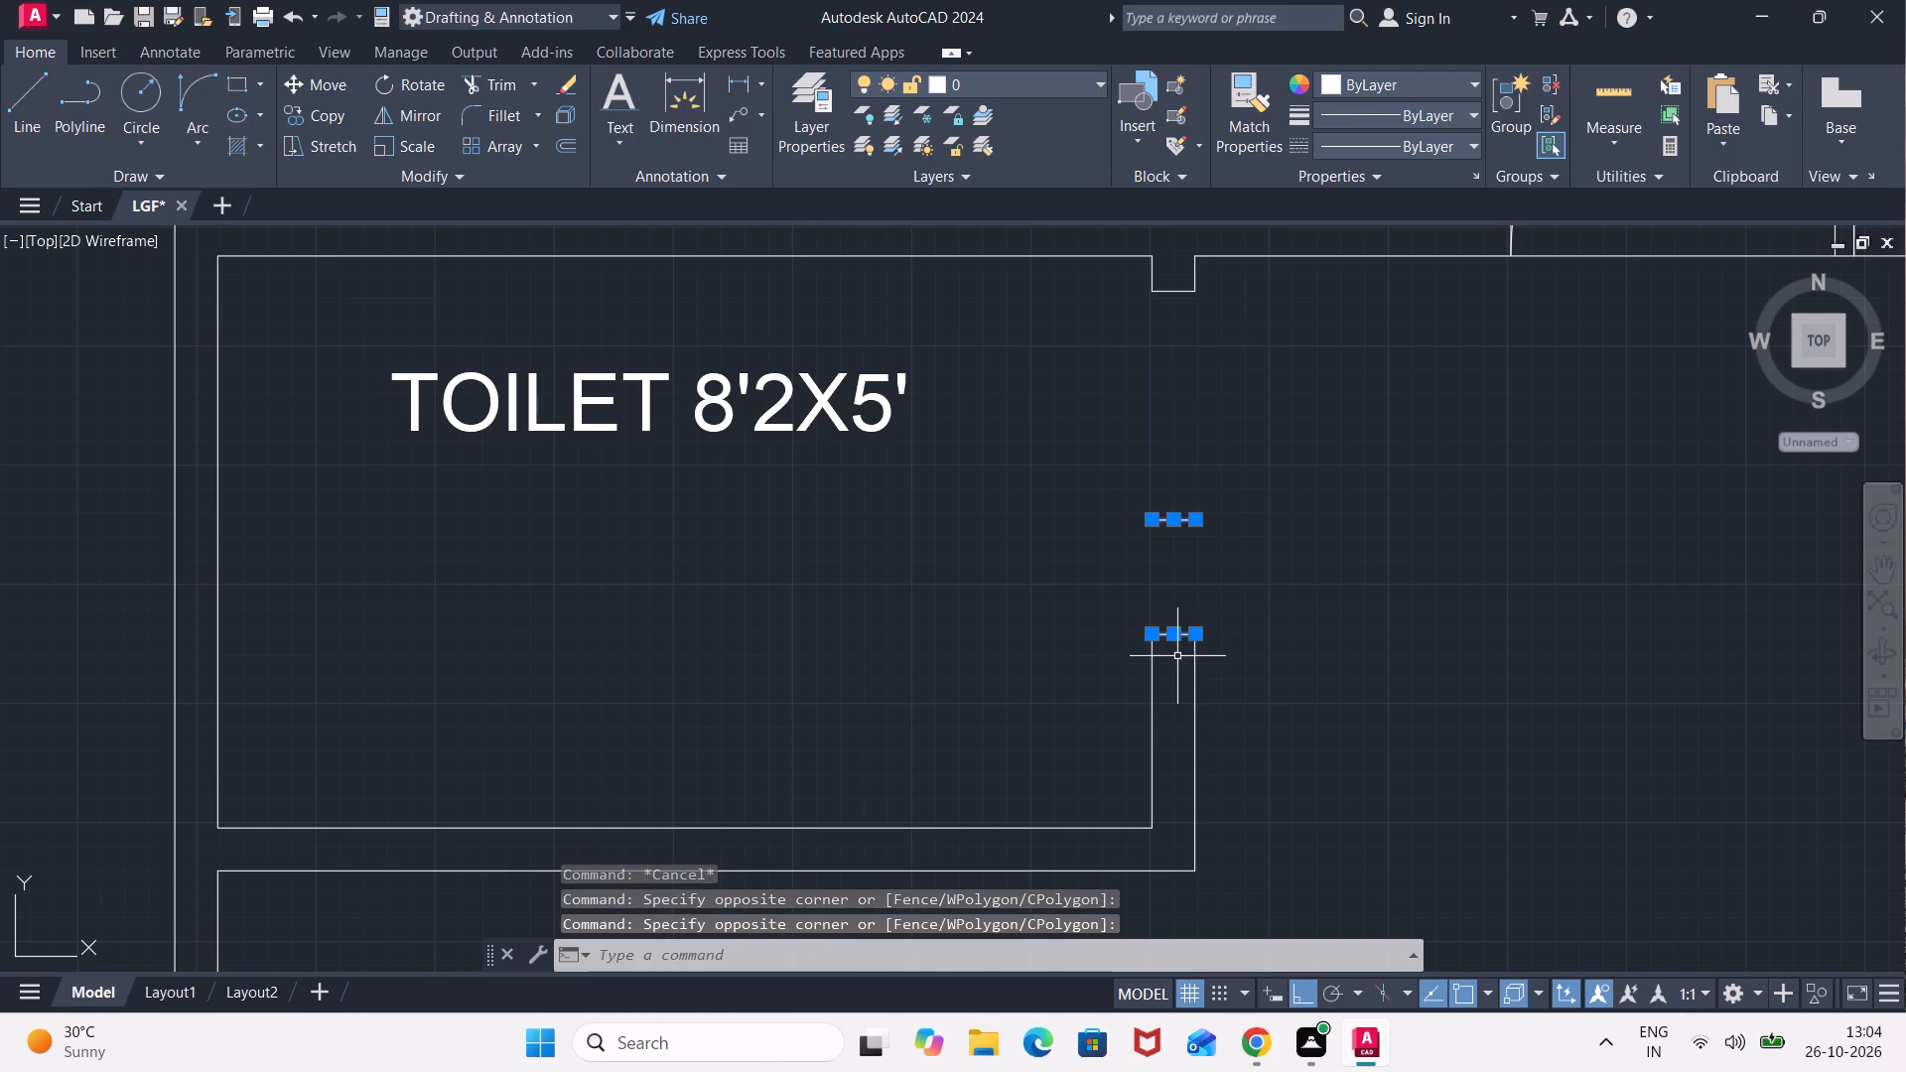
{"action": "key", "text": "Delete"}
Offset the 8'2X5' TOILET's bedroom-side jamb line 2'6" across the opening as the new opposite jamb.
{"action": "key", "text": "o"}
{"action": "key", "text": "Return"}
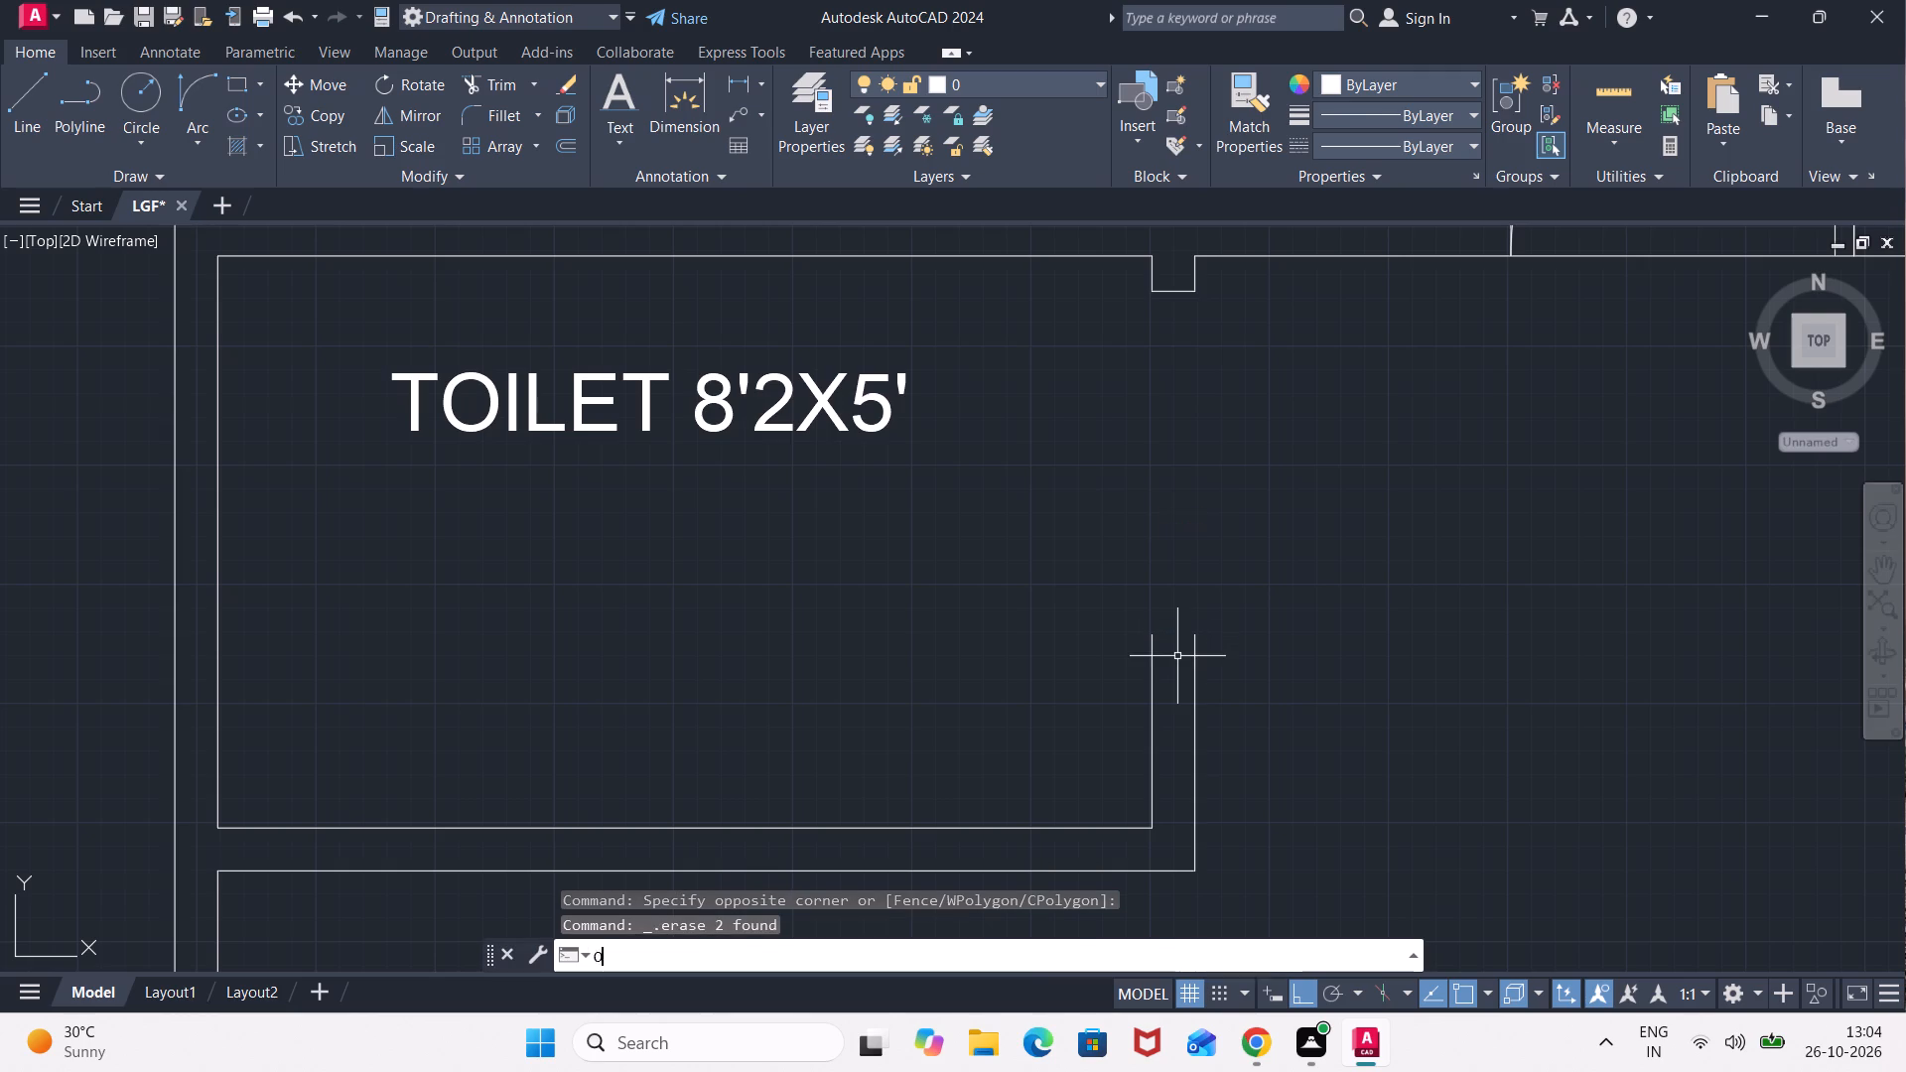
{"action": "type", "text": "2'5"}
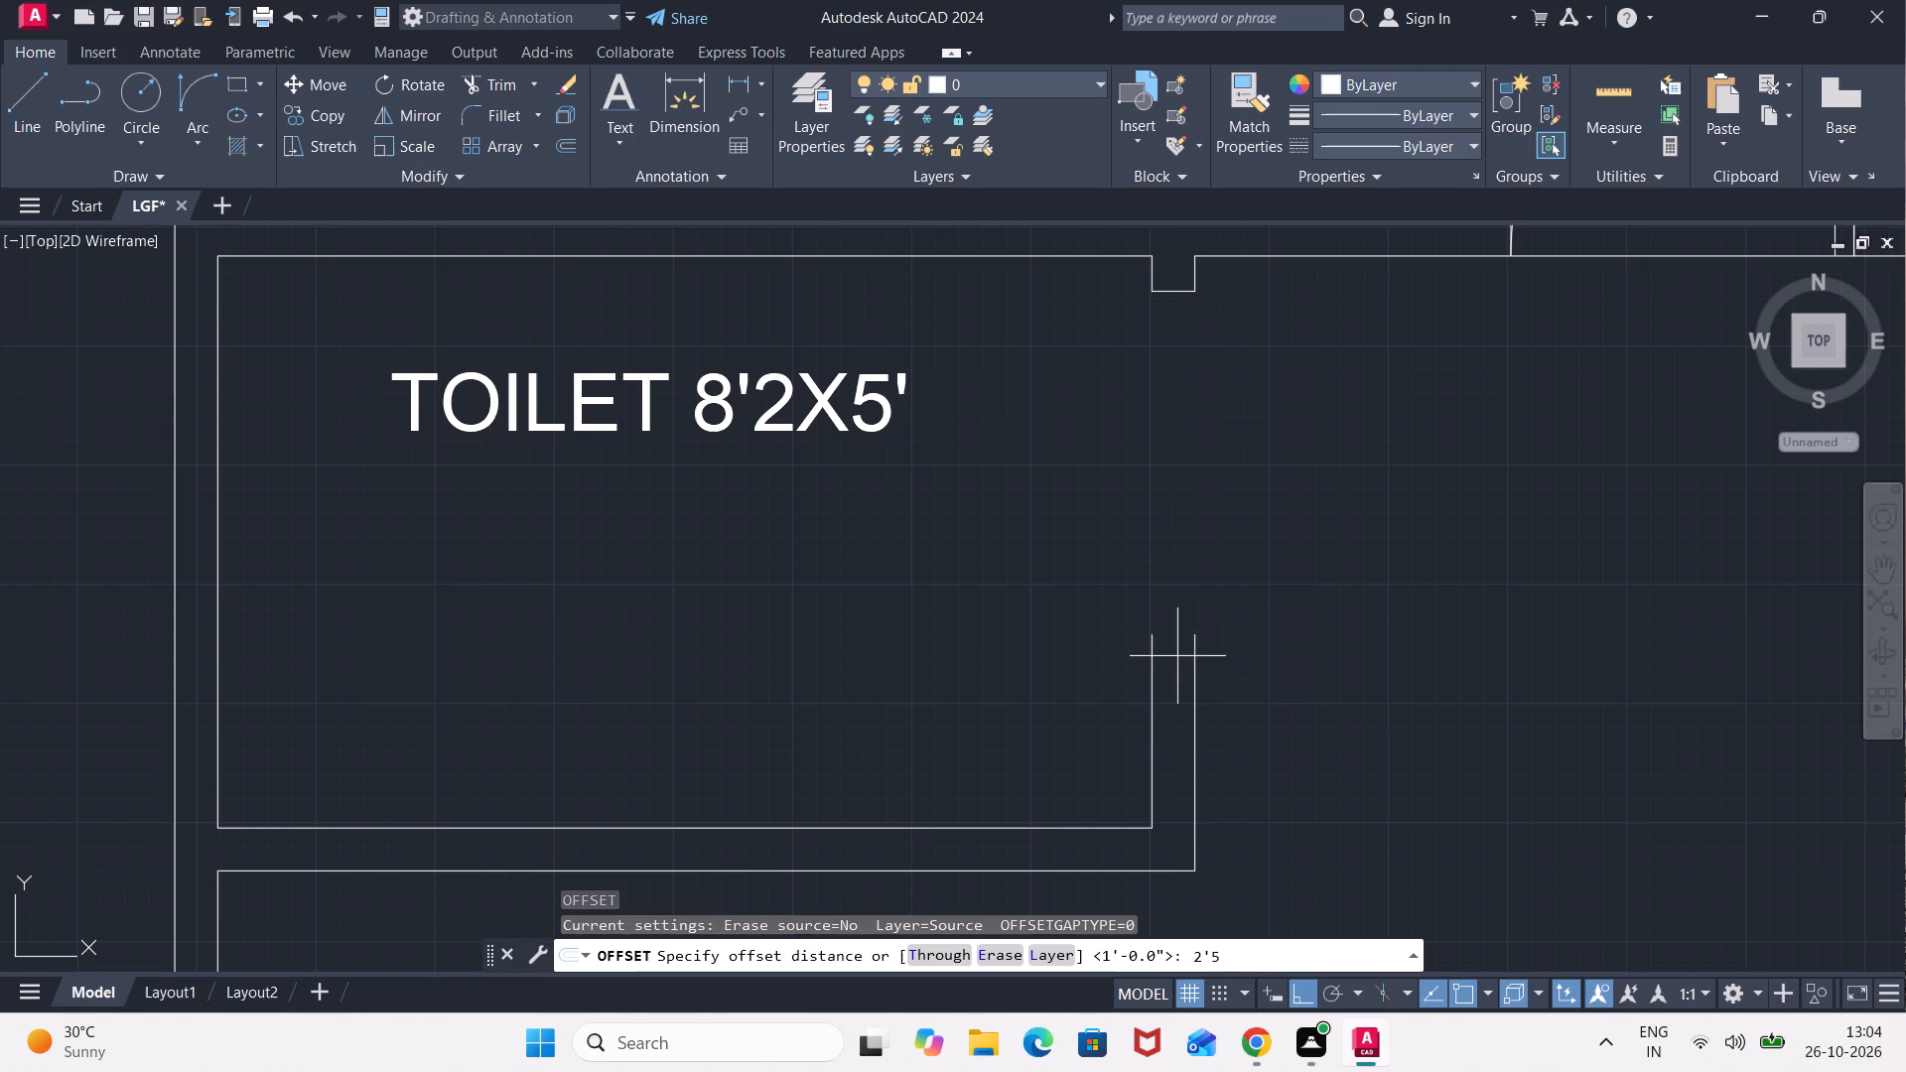
{"action": "key", "text": "BackSpace"}
{"action": "type", "text": "6\""}
{"action": "key", "text": "Return"}
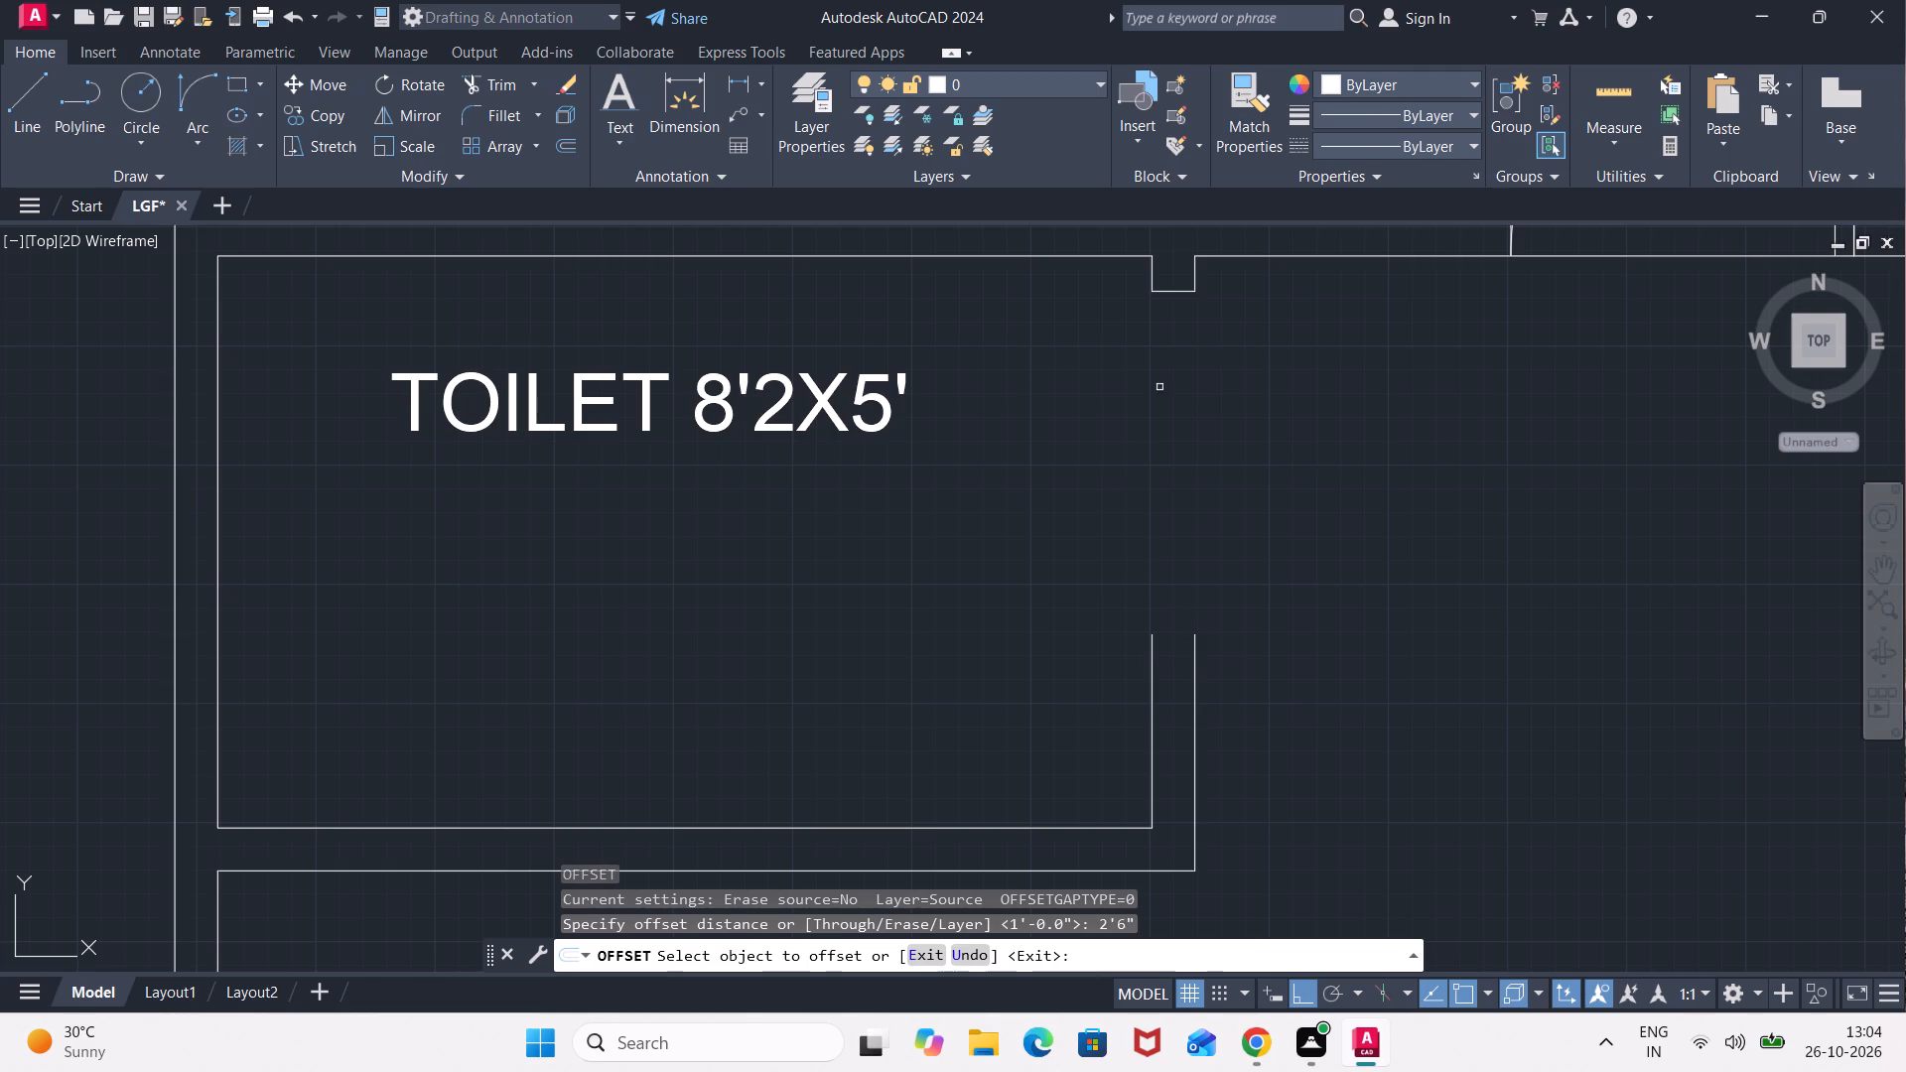
{"action": "left_click", "coordinate": [1172, 290]}
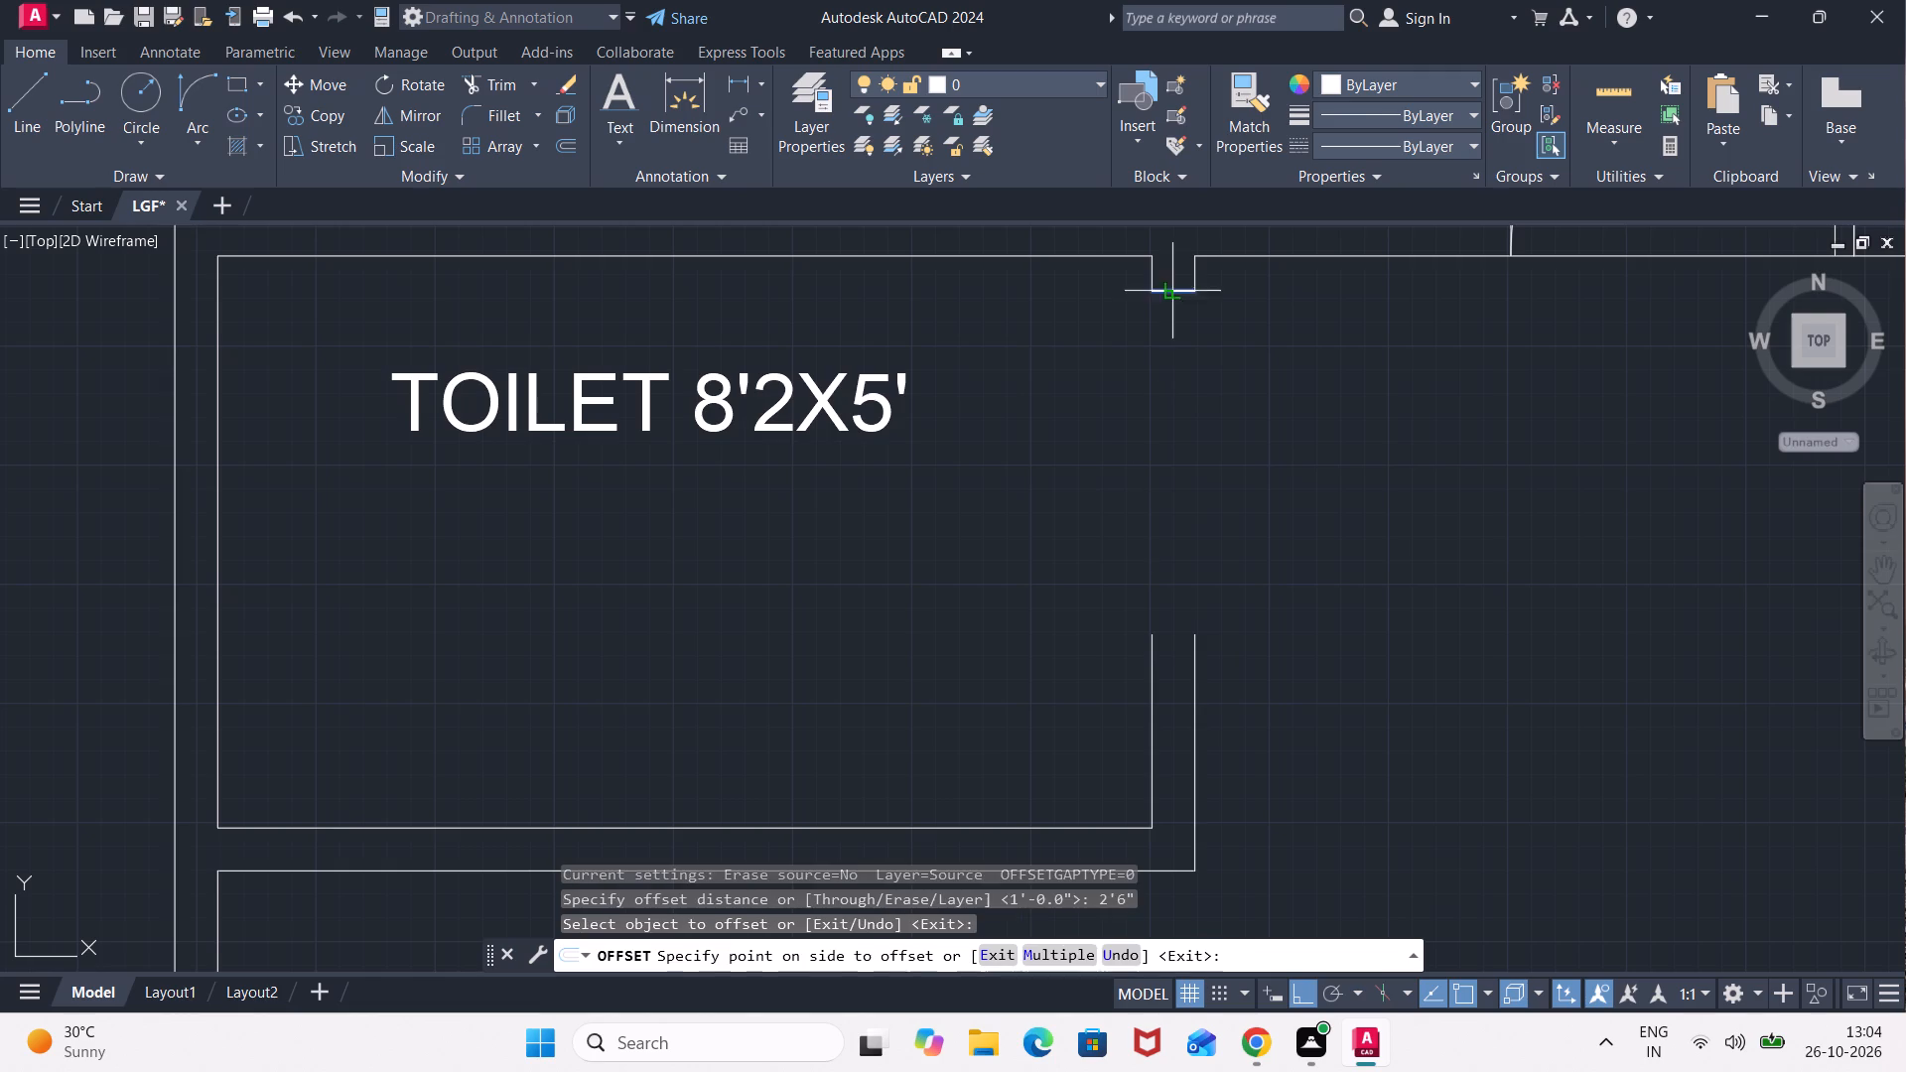
{"action": "left_click", "coordinate": [1144, 564]}
{"action": "key", "text": "Escape"}
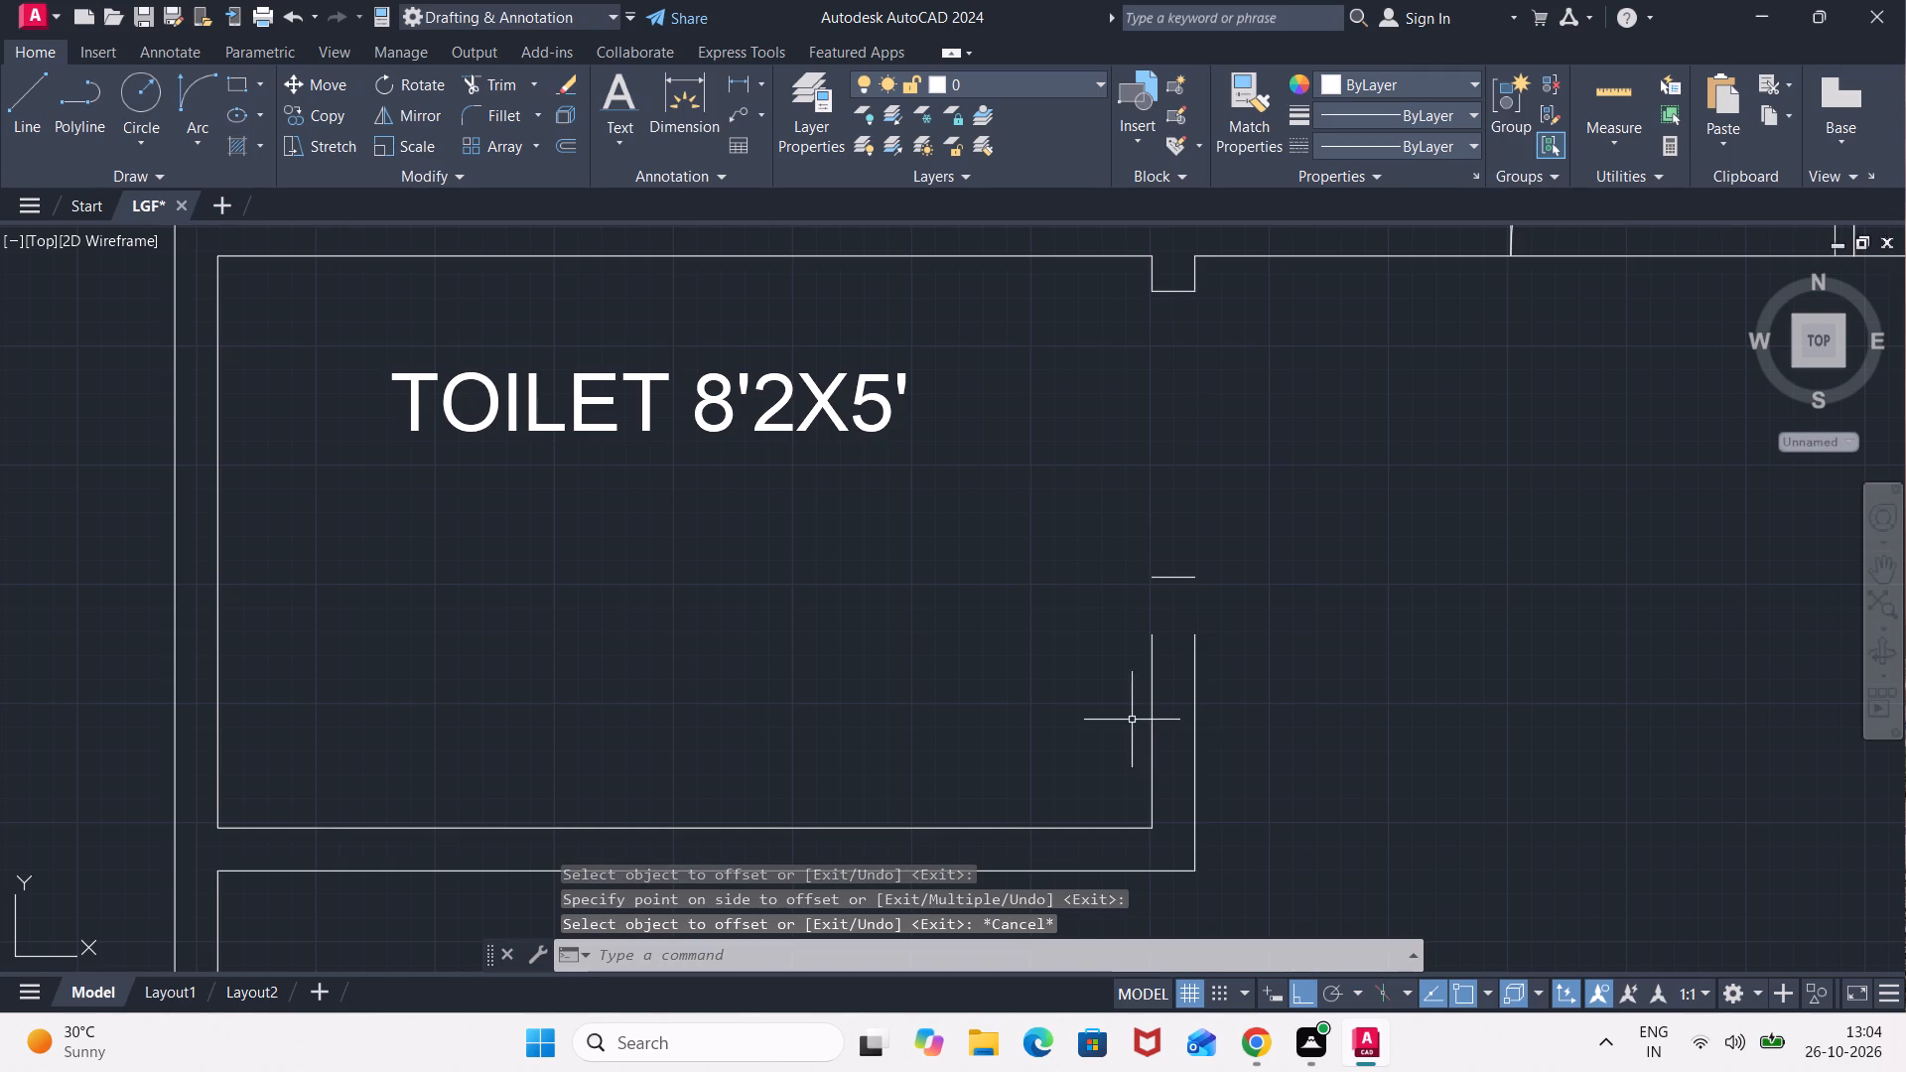
Stretch both open wall-face lines beside the 8'2X5' TOILET's opening to the ends of the new jamb line.
{"action": "left_click", "coordinate": [1153, 676]}
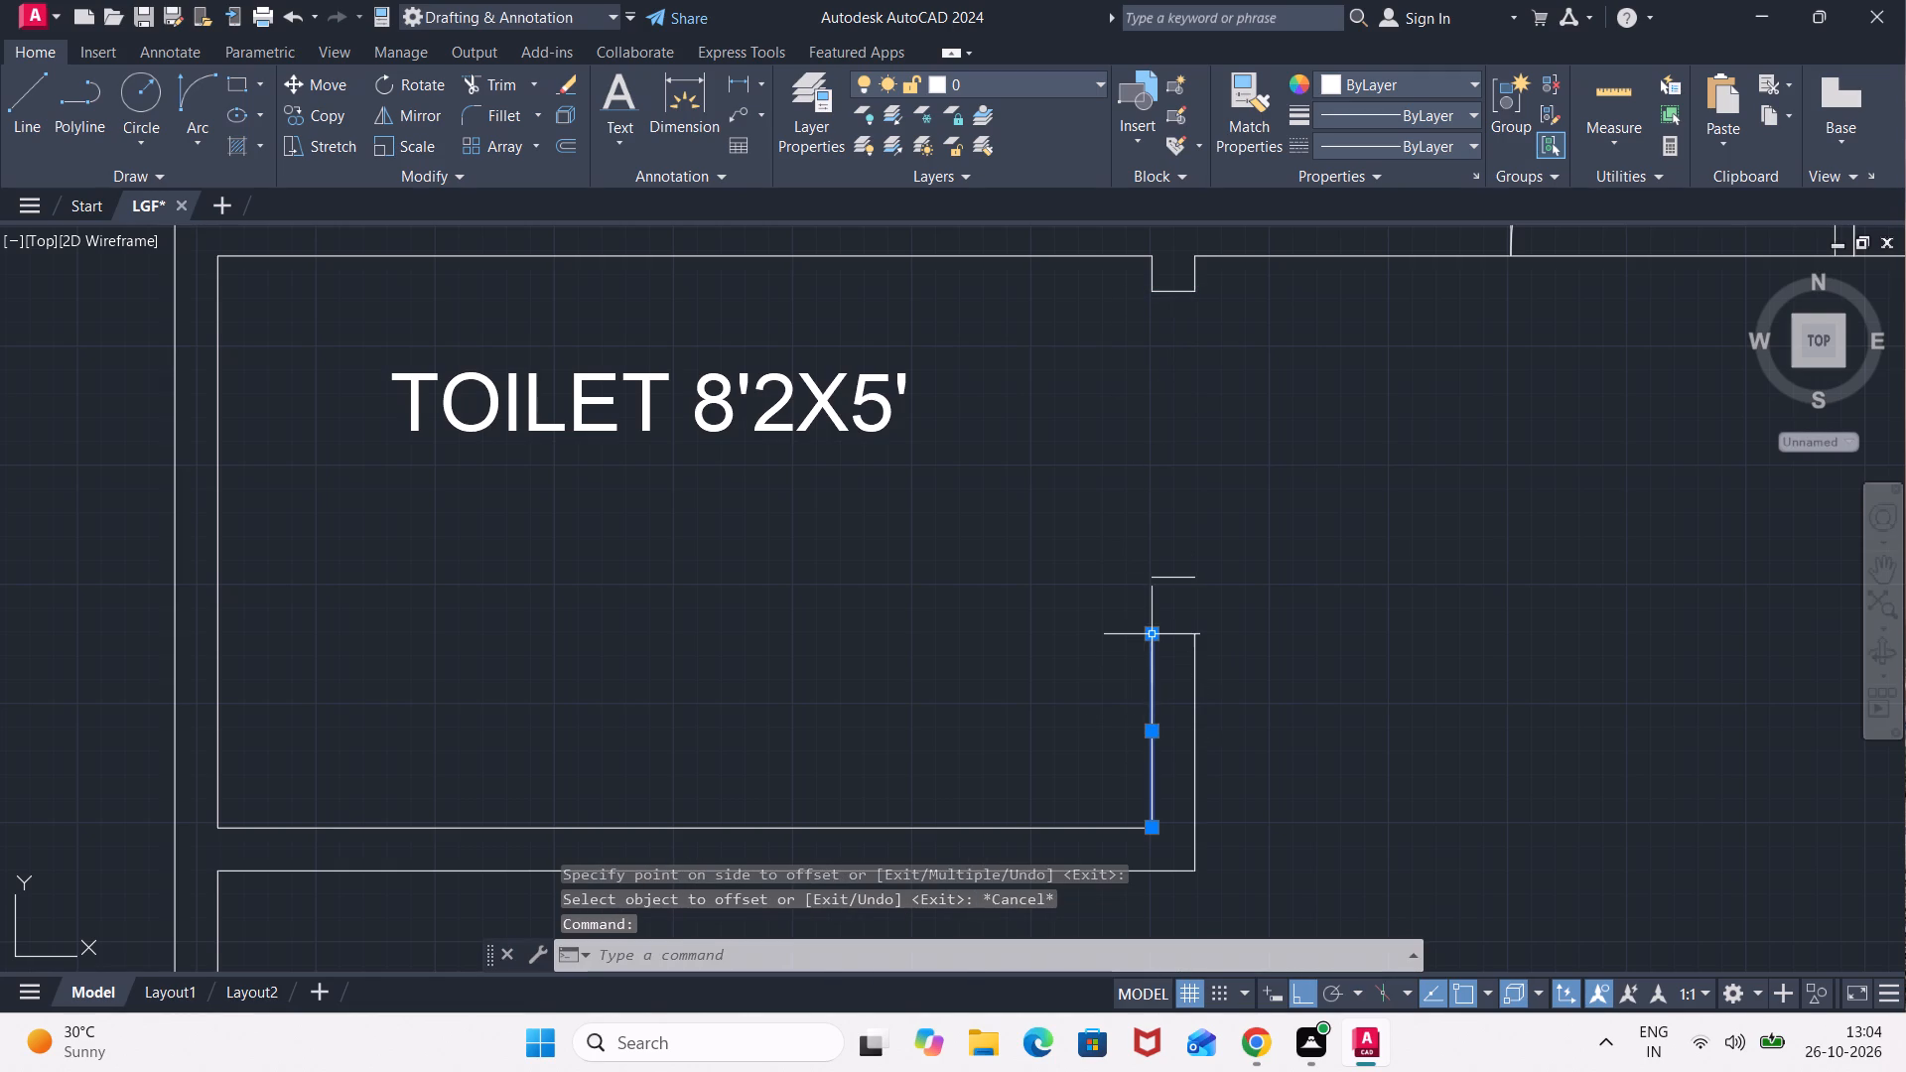
{"action": "left_click", "coordinate": [1151, 632]}
{"action": "left_click", "coordinate": [1151, 572]}
{"action": "key", "text": "Escape"}
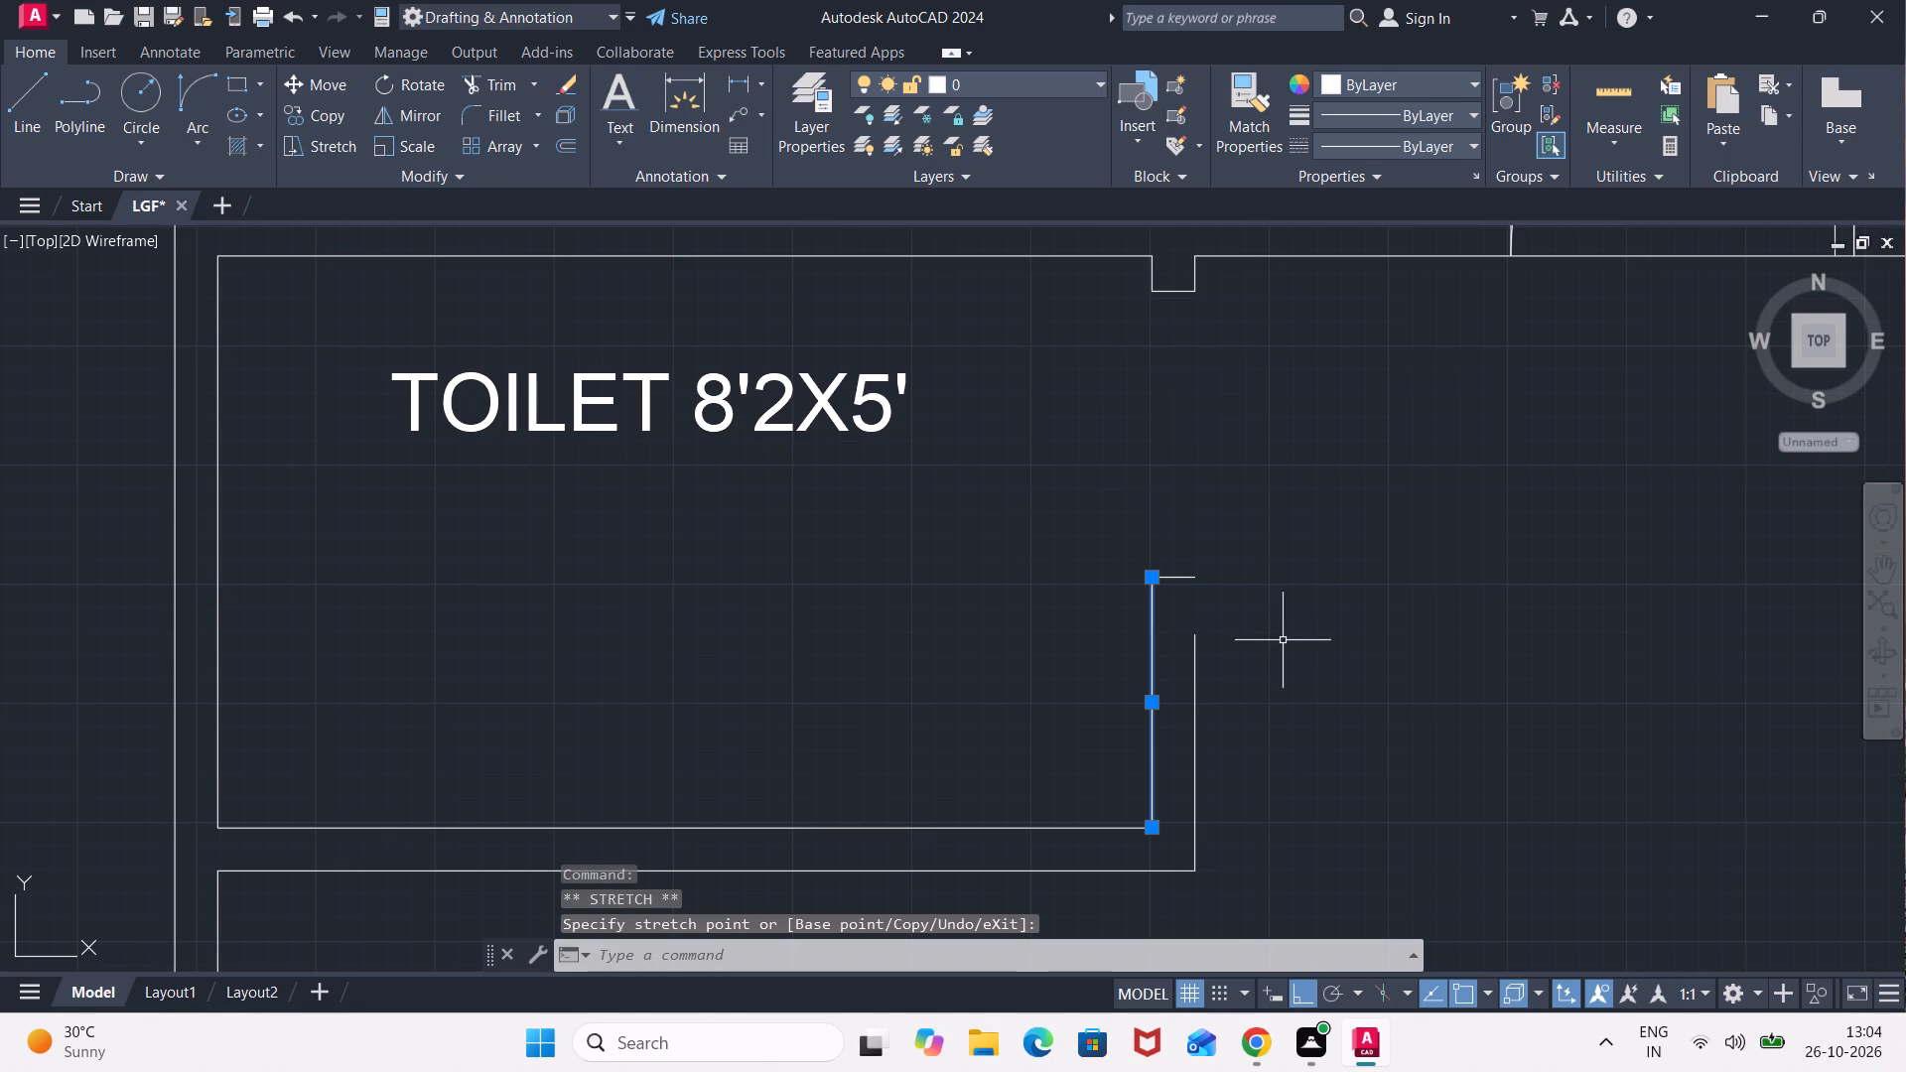
{"action": "key", "text": "Escape"}
{"action": "left_click", "coordinate": [1193, 675]}
{"action": "left_click", "coordinate": [1193, 640]}
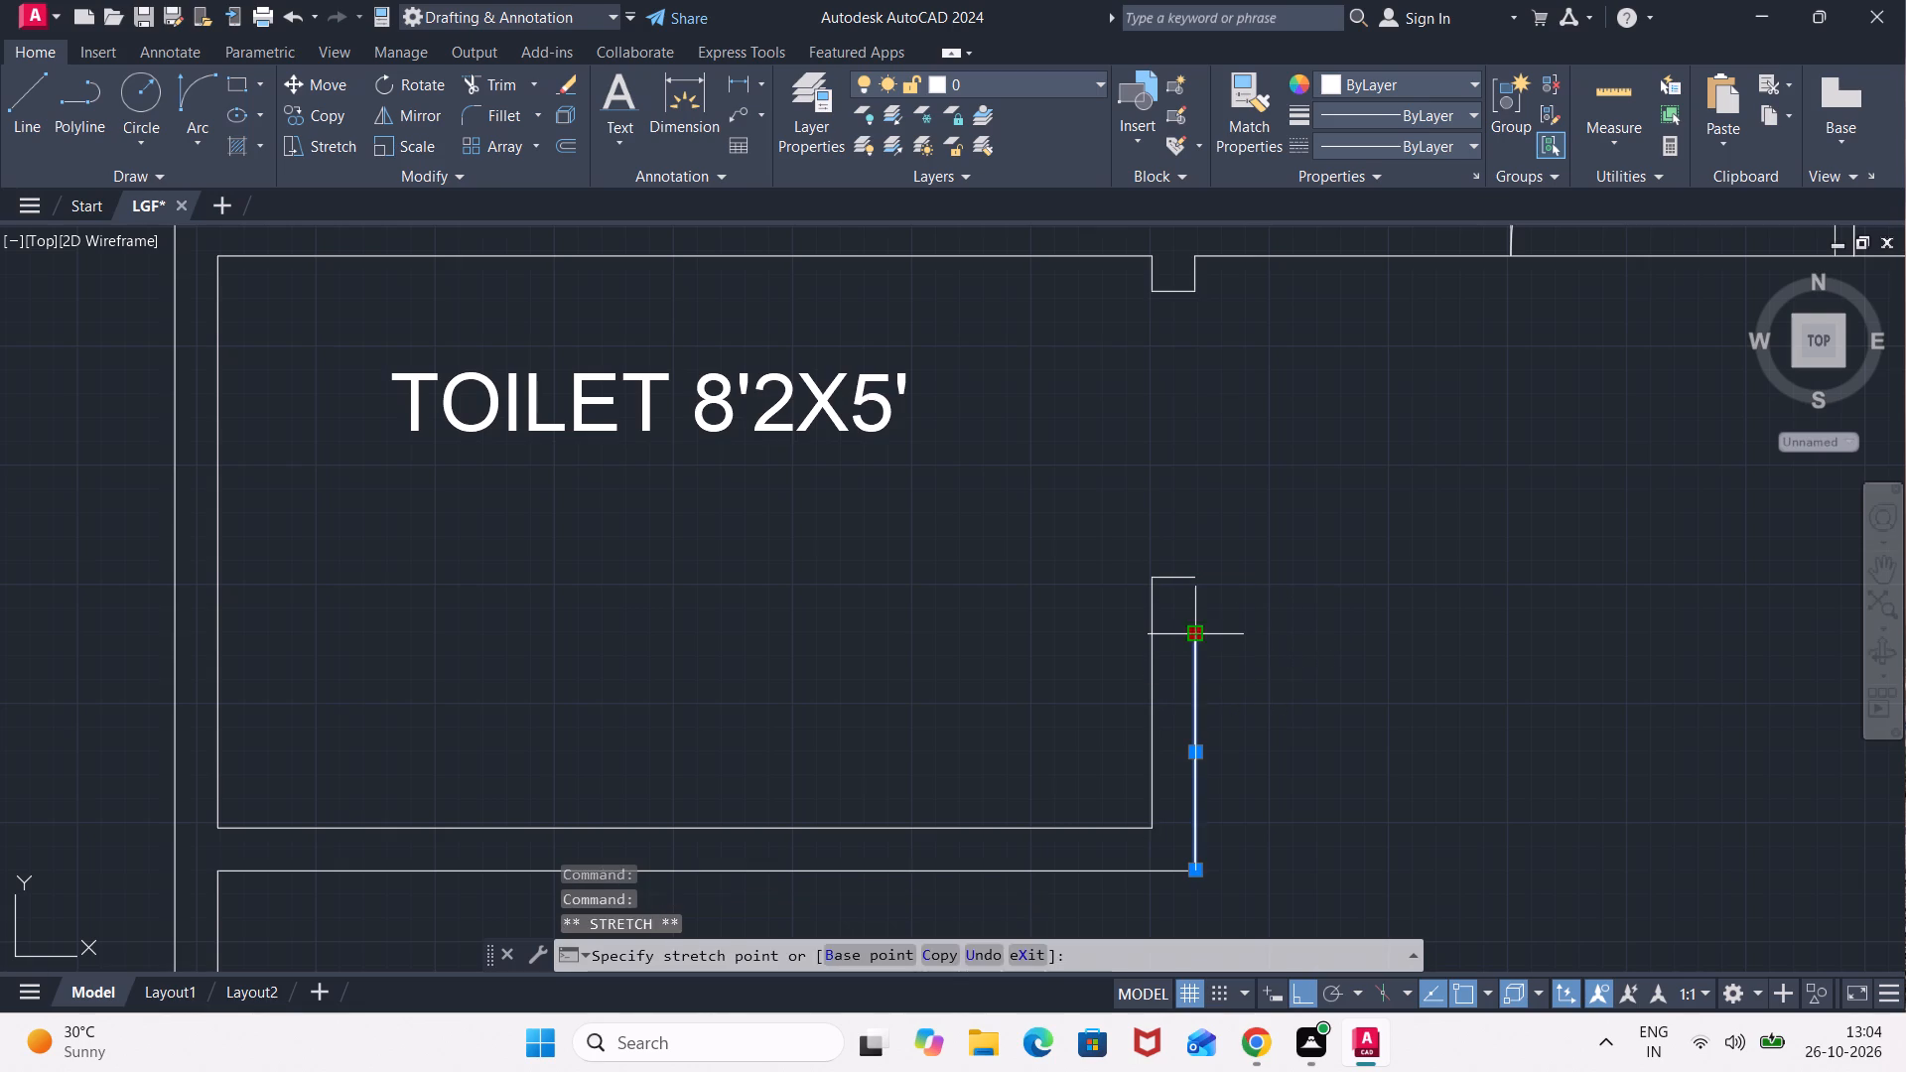
{"action": "left_click", "coordinate": [1191, 579]}
{"action": "key", "text": "Escape"}
{"action": "key", "text": "Escape"}
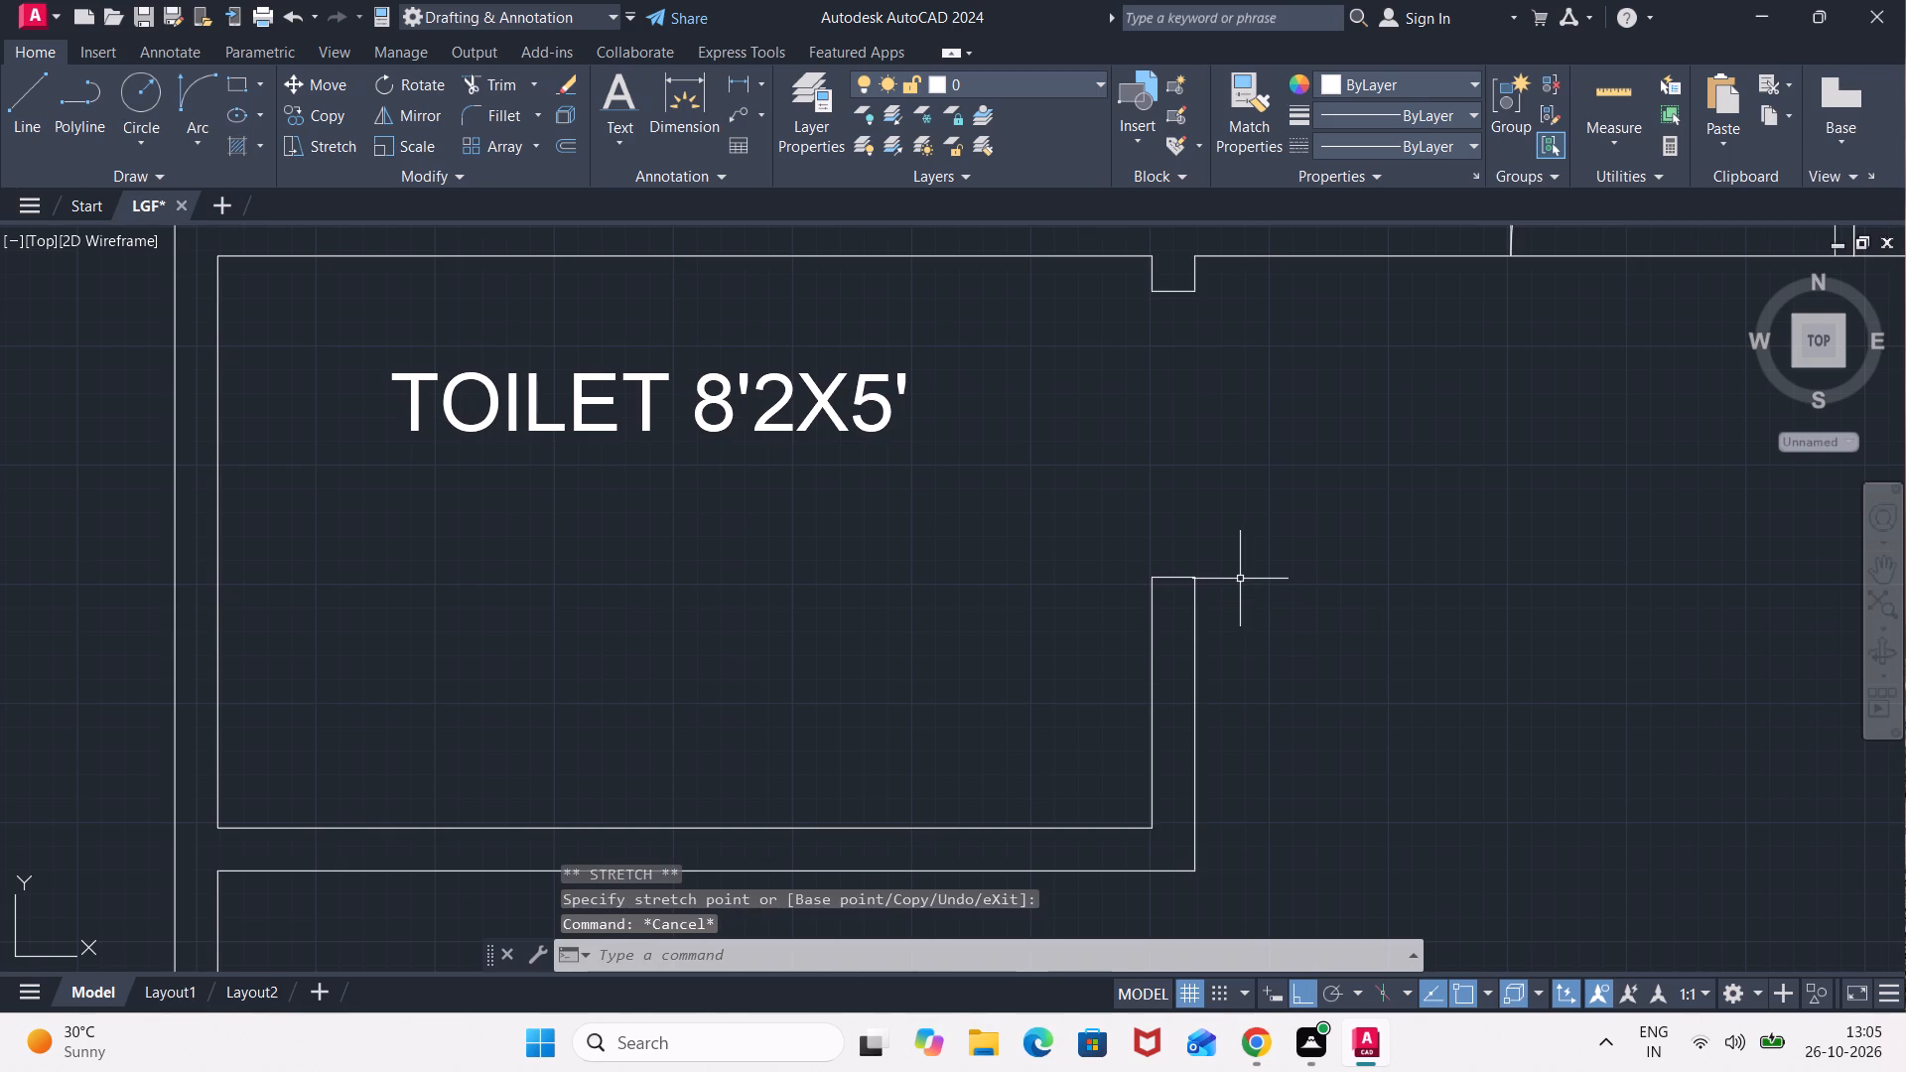
Draw a line across the lobby side of the 8'2X5' TOILET's opening, continuing with a 2'6" door-leaf line into the toilet from the bedroom-side jamb.
{"action": "key", "text": "l"}
{"action": "key", "text": "Return"}
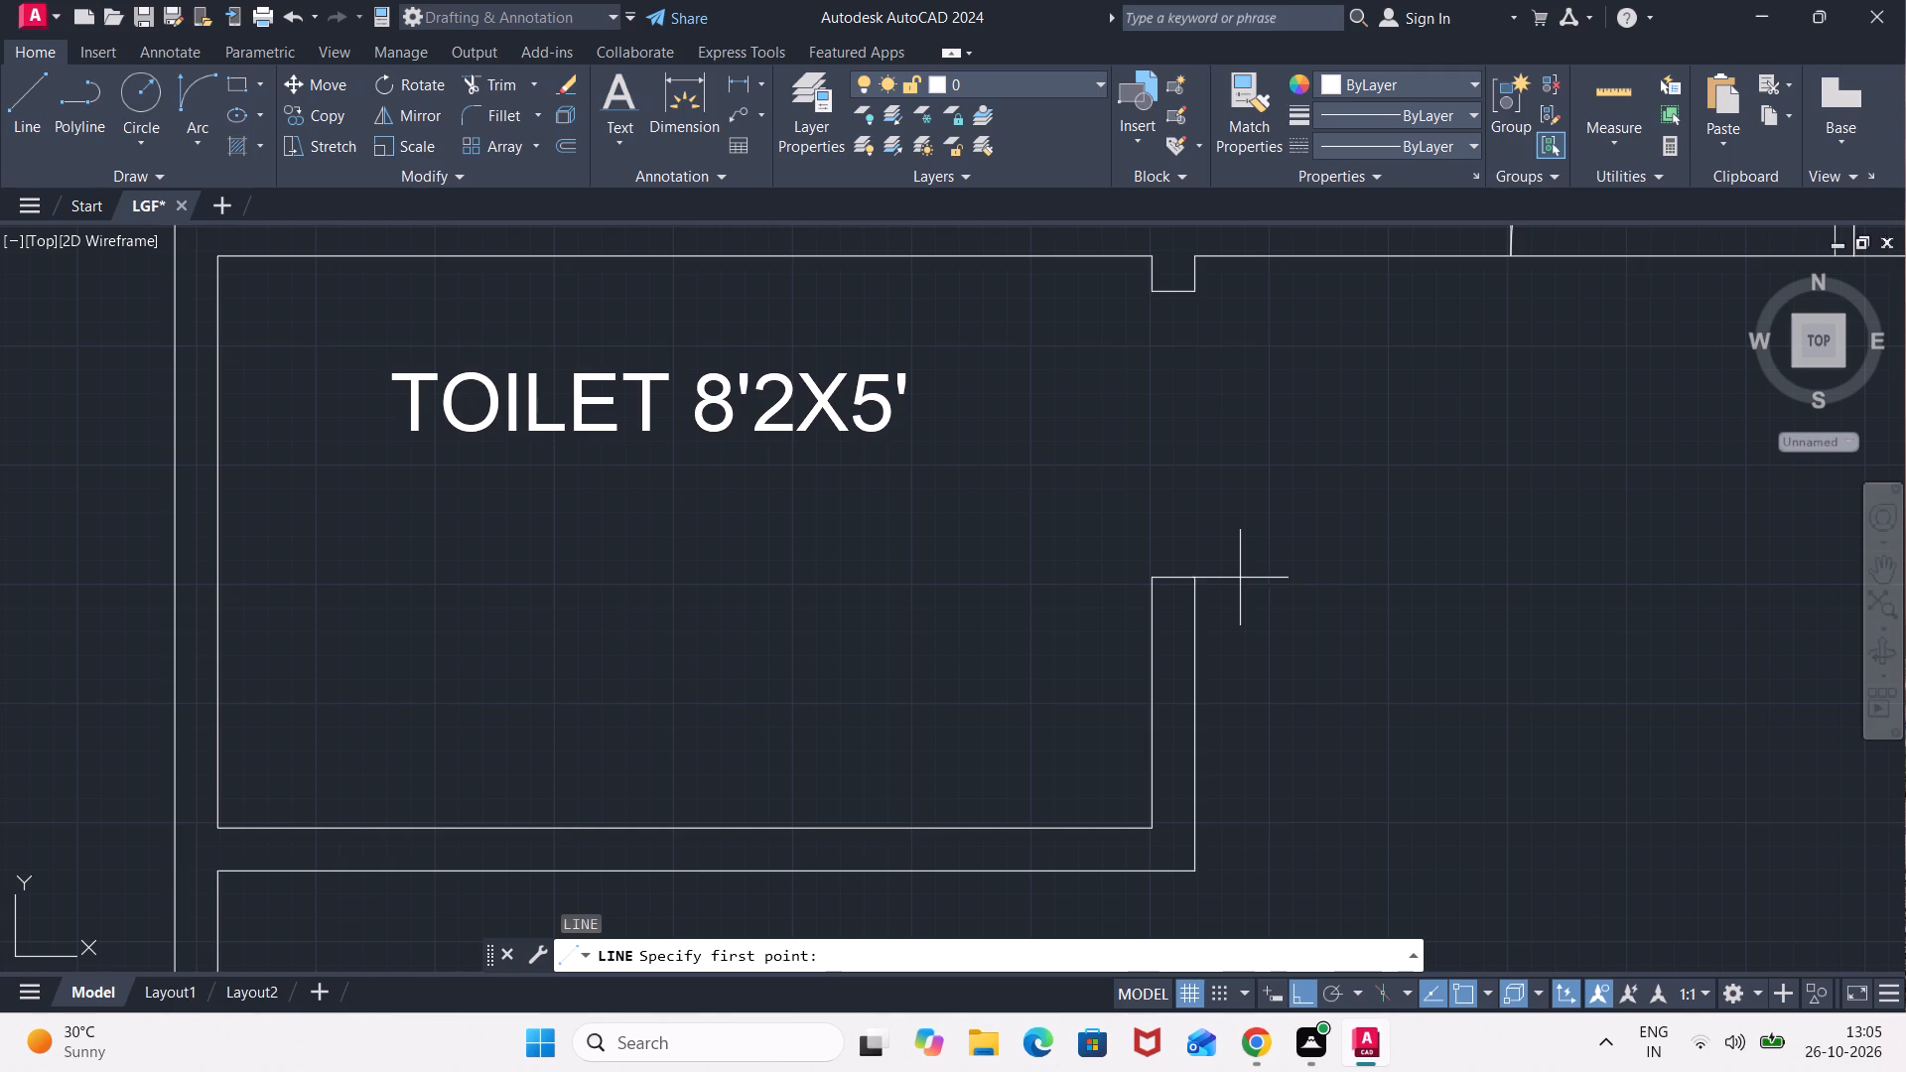
{"action": "scroll", "coordinate": [1194, 570], "scroll_direction": "up", "scroll_amount": 1}
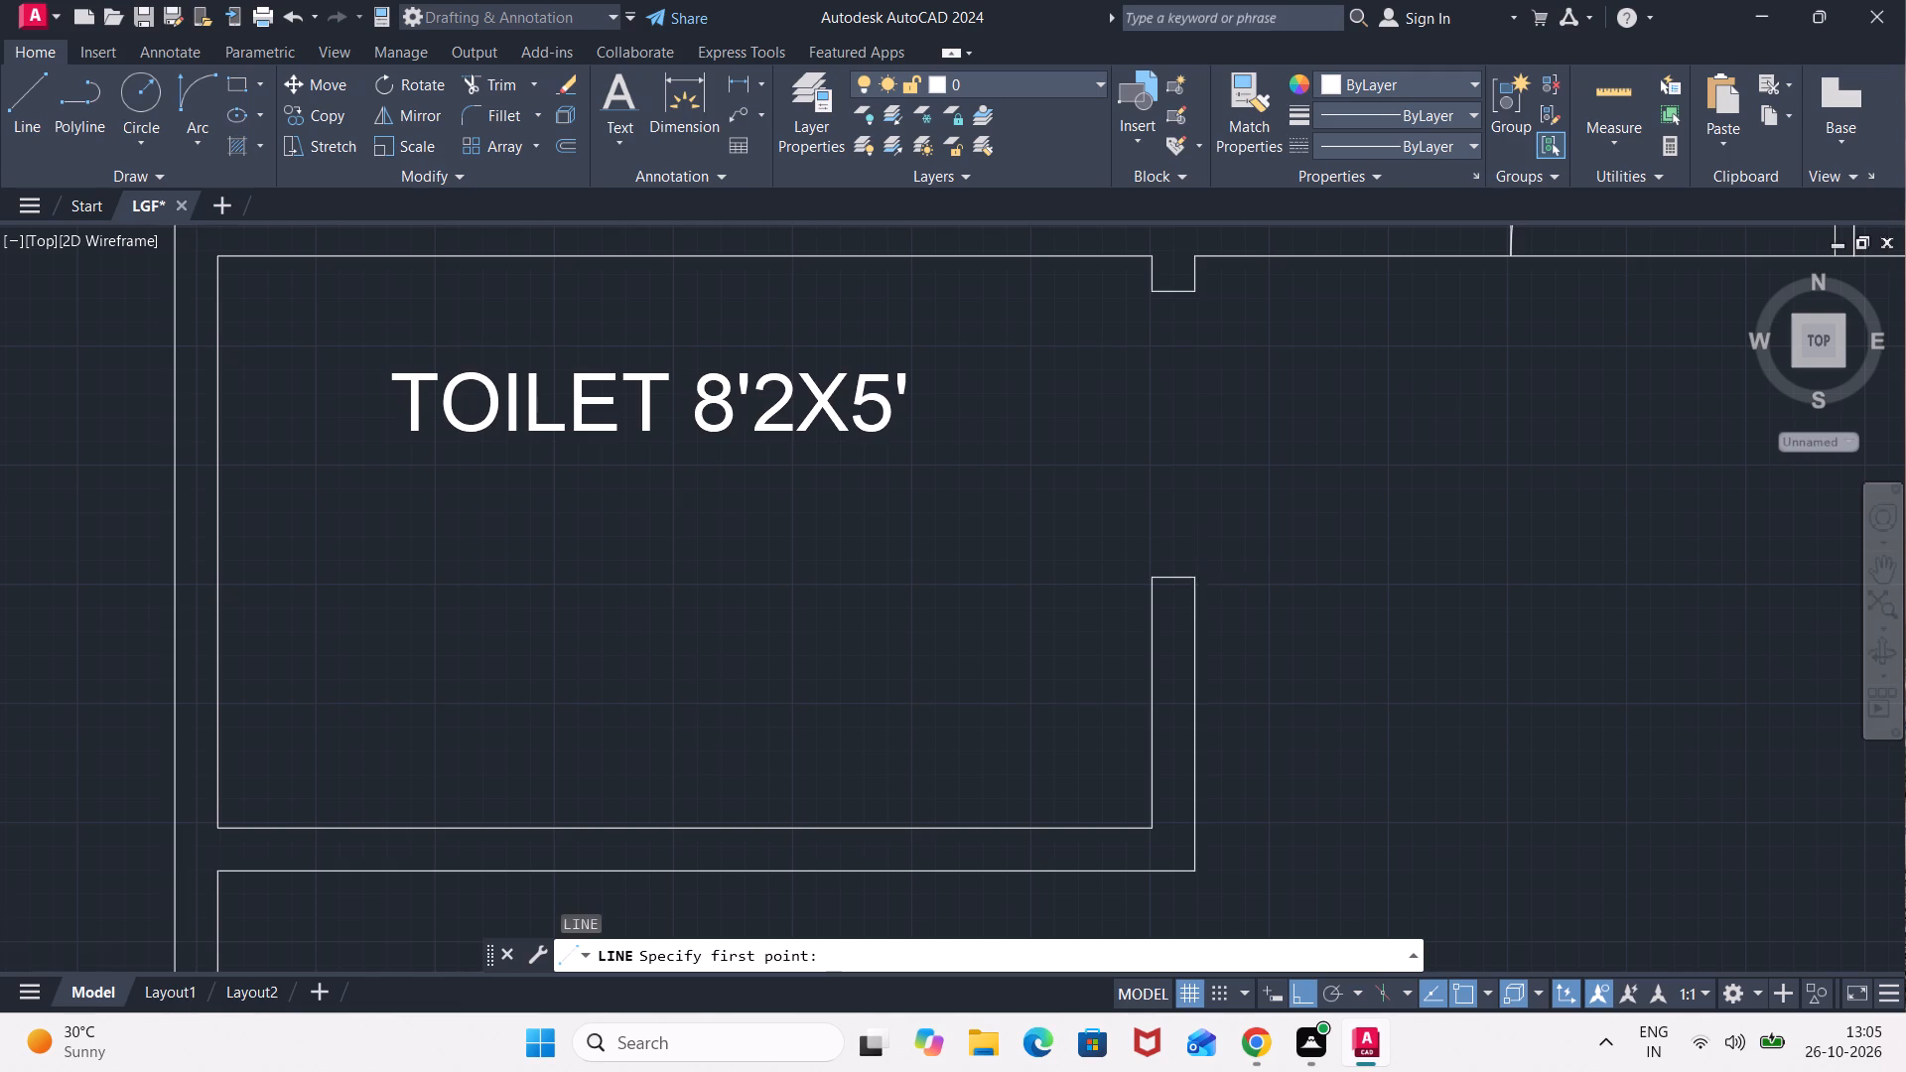
{"action": "left_click", "coordinate": [1184, 583]}
{"action": "middle_click_drag", "start_coordinate": [1162, 376], "coordinate": [1210, 629]}
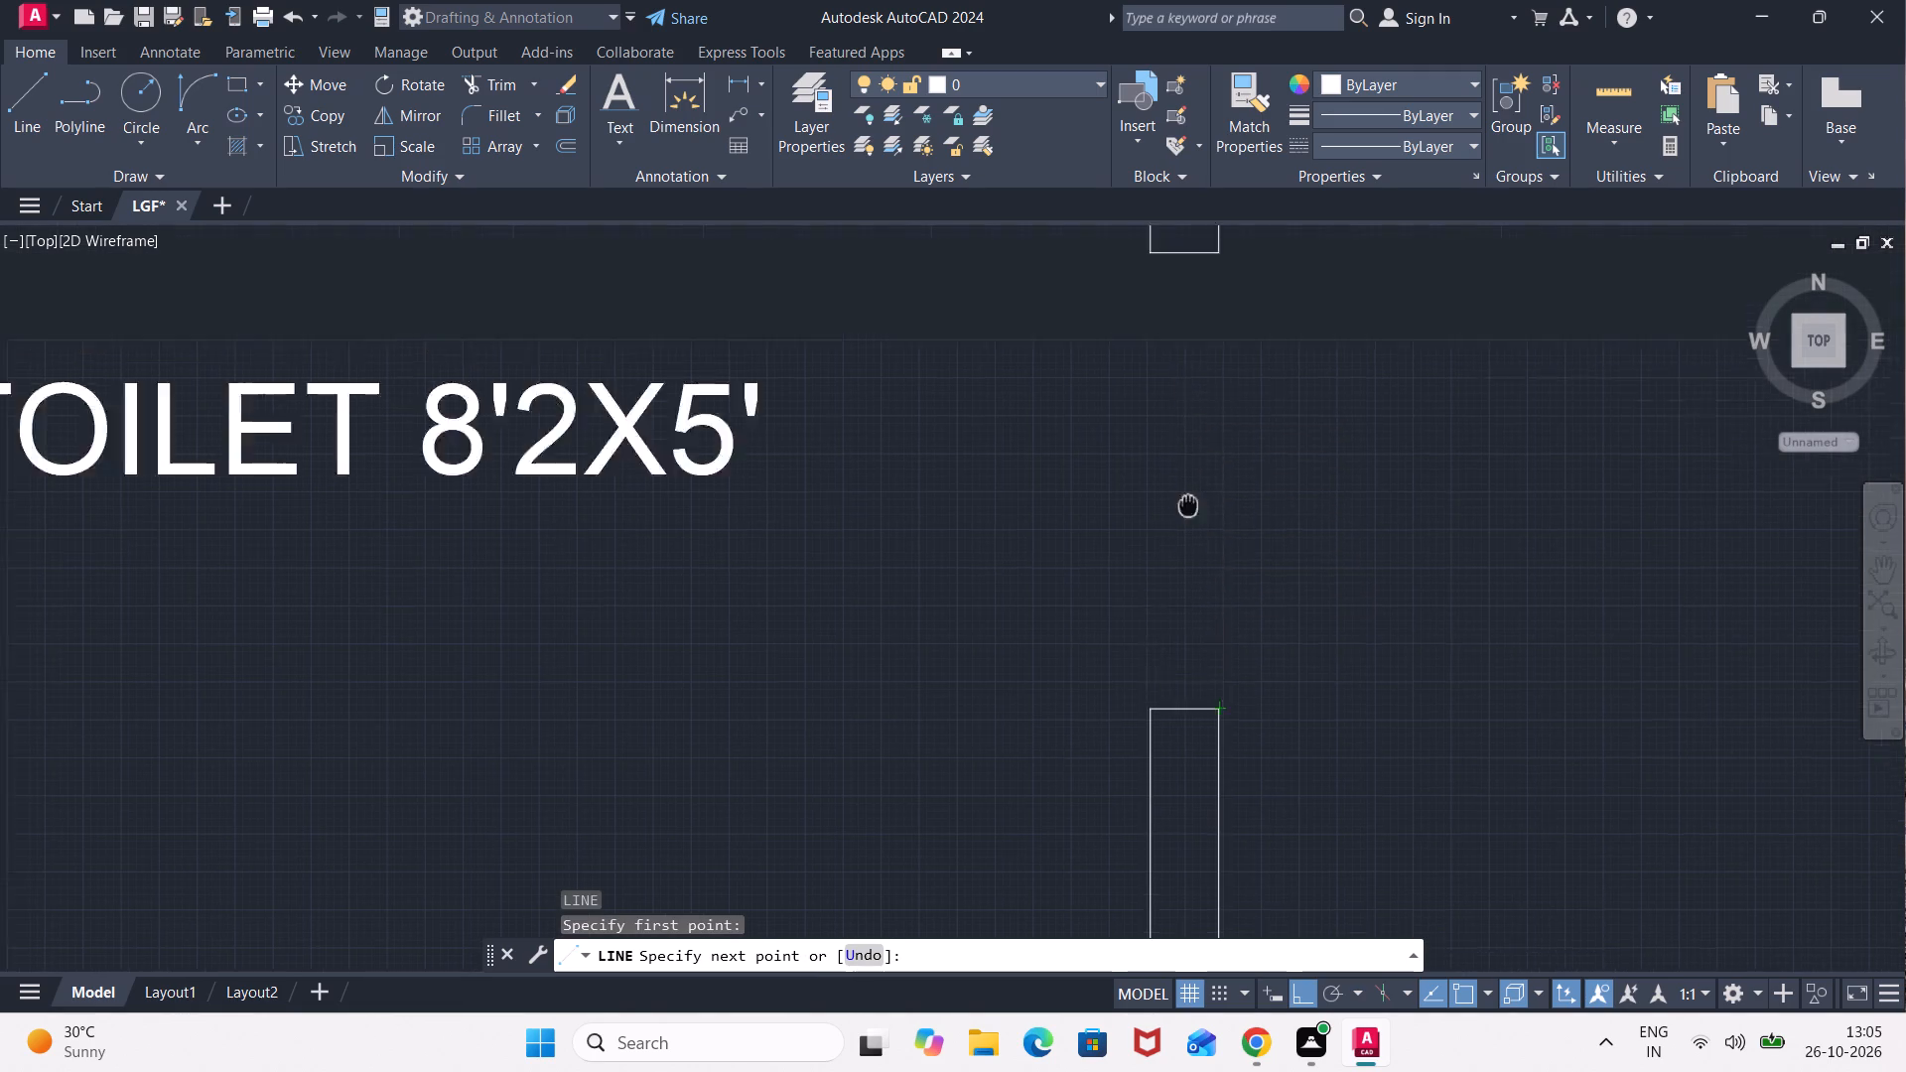
{"action": "middle_click_drag", "start_coordinate": [1210, 629], "coordinate": [1221, 678]}
{"action": "left_click", "coordinate": [1254, 431]}
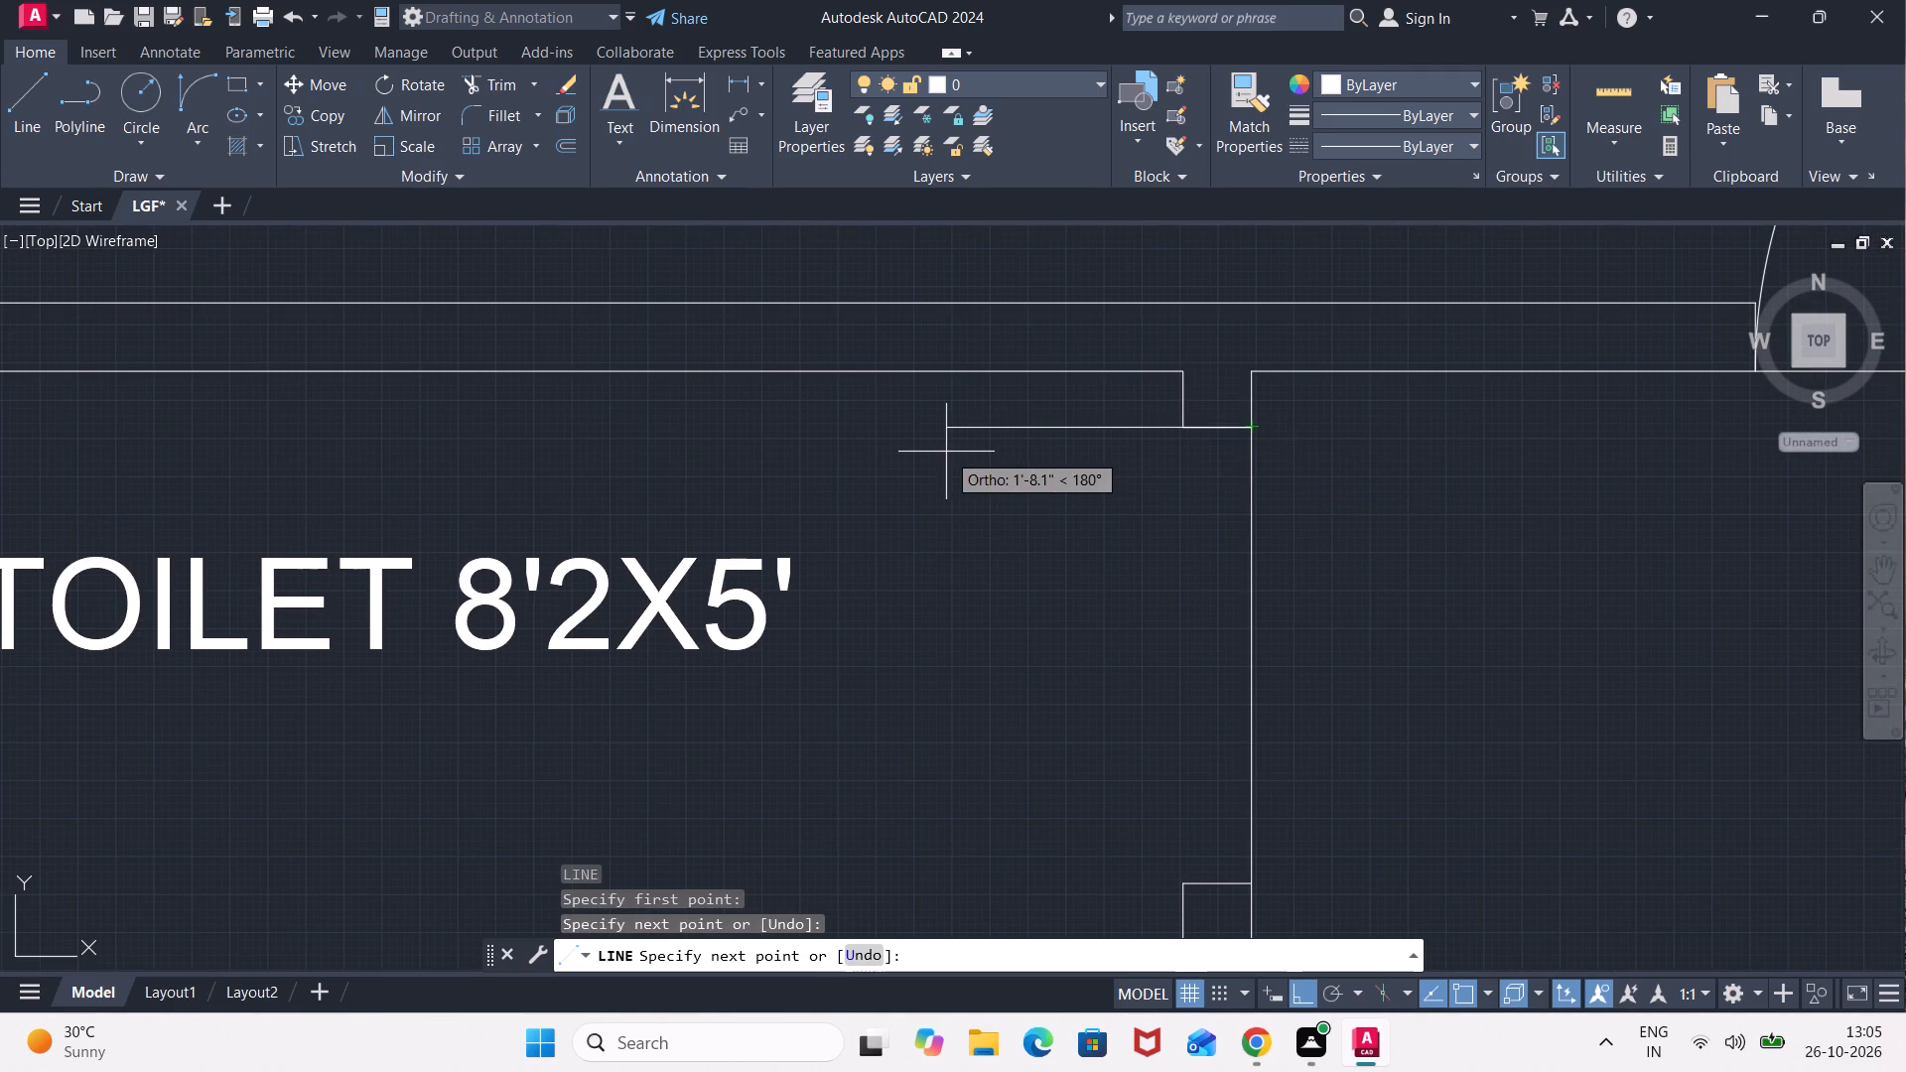
{"action": "type", "text": "2'6\""}
{"action": "key", "text": "Return"}
{"action": "key", "text": "Escape"}
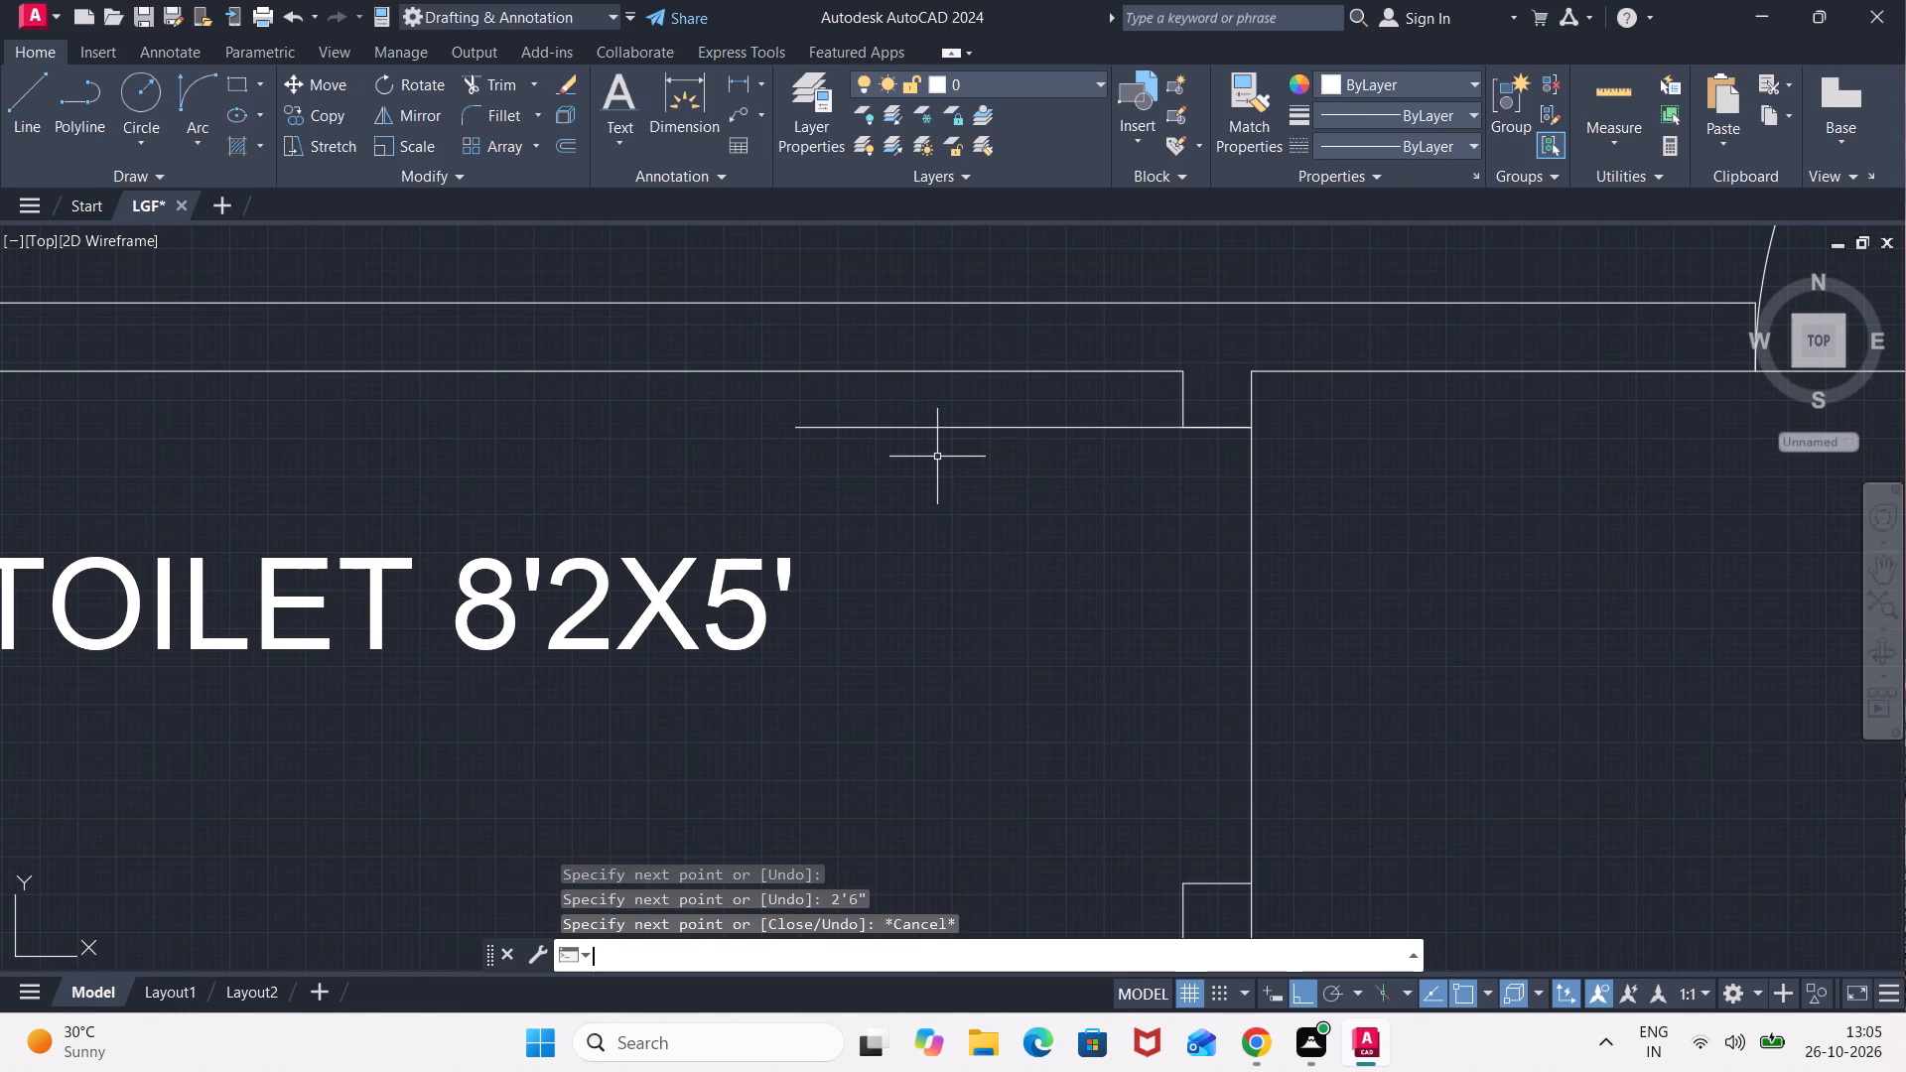
Offset the 8'2X5' TOILET's door-leaf line 2" toward its opening.
{"action": "key", "text": "o"}
{"action": "key", "text": "Return"}
{"action": "key", "text": "2"}
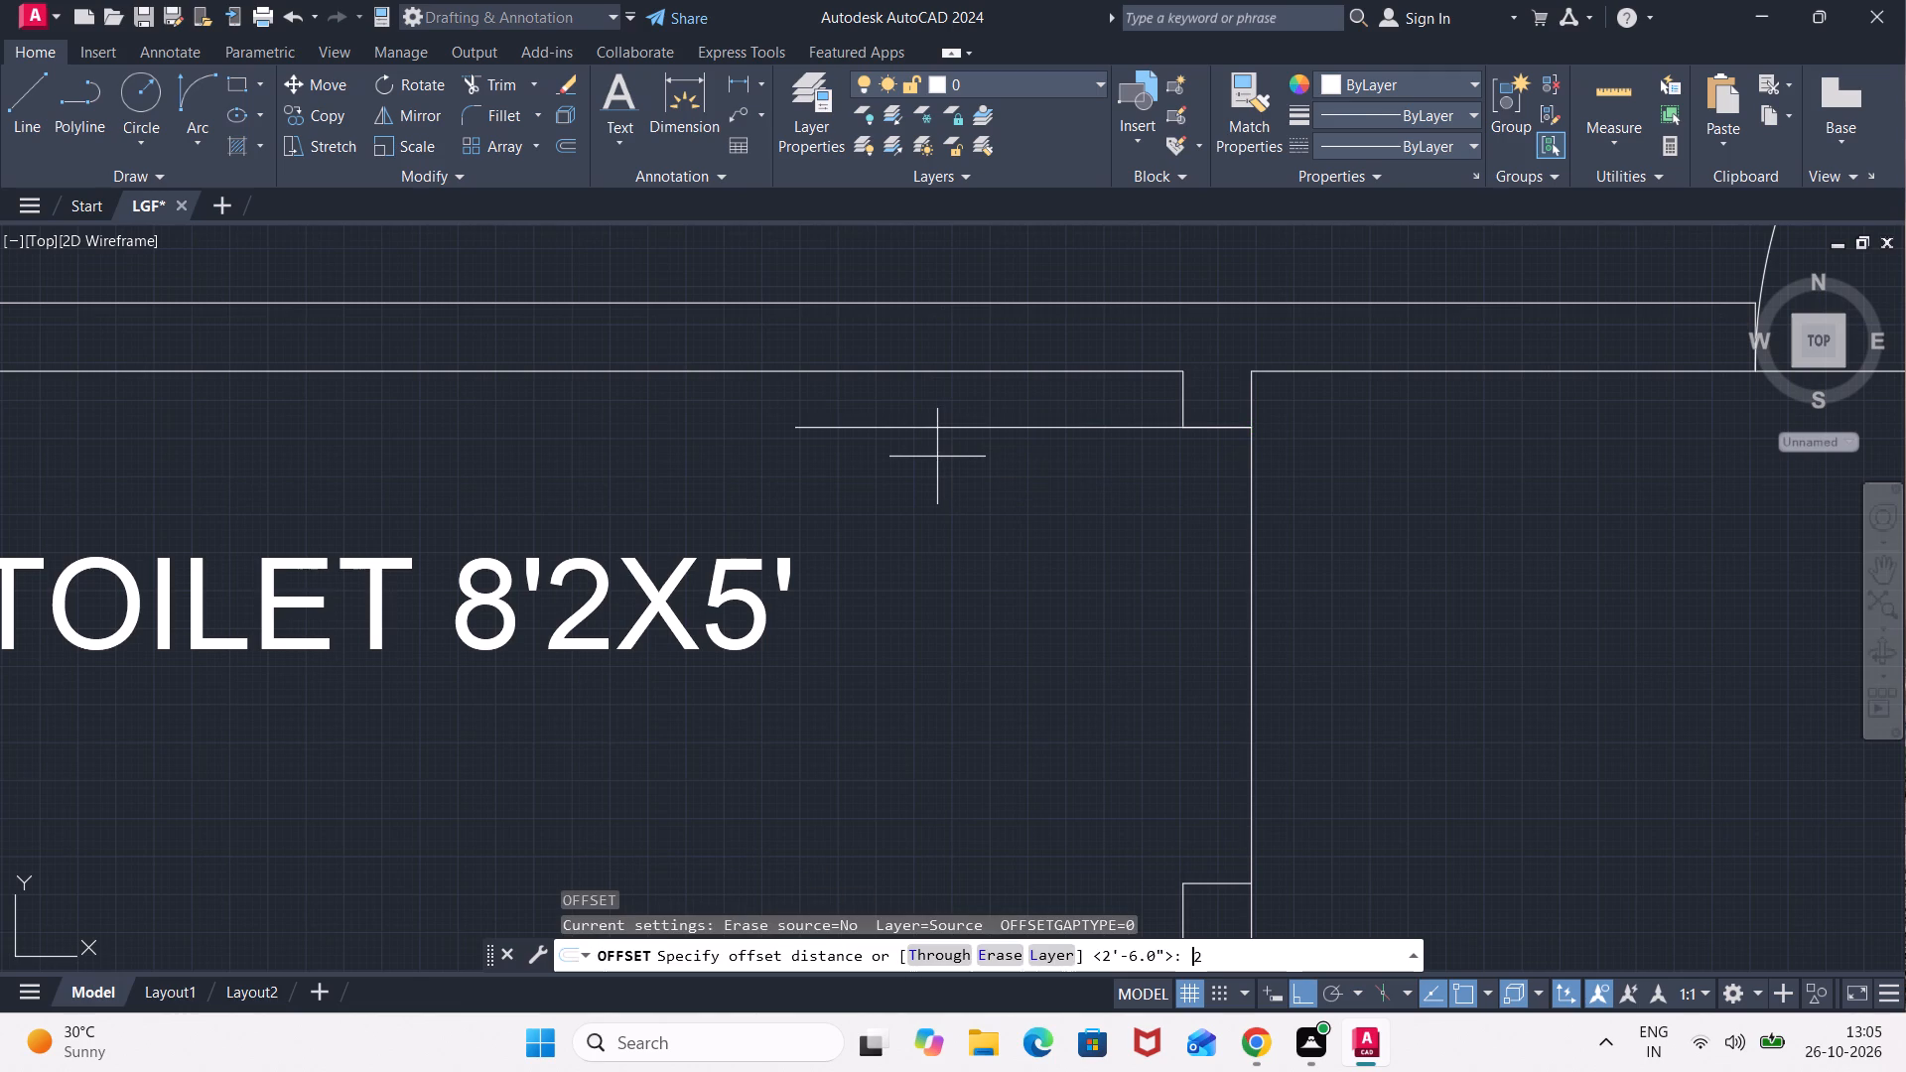
{"action": "key", "text": "shift+quotedbl"}
{"action": "key", "text": "Return"}
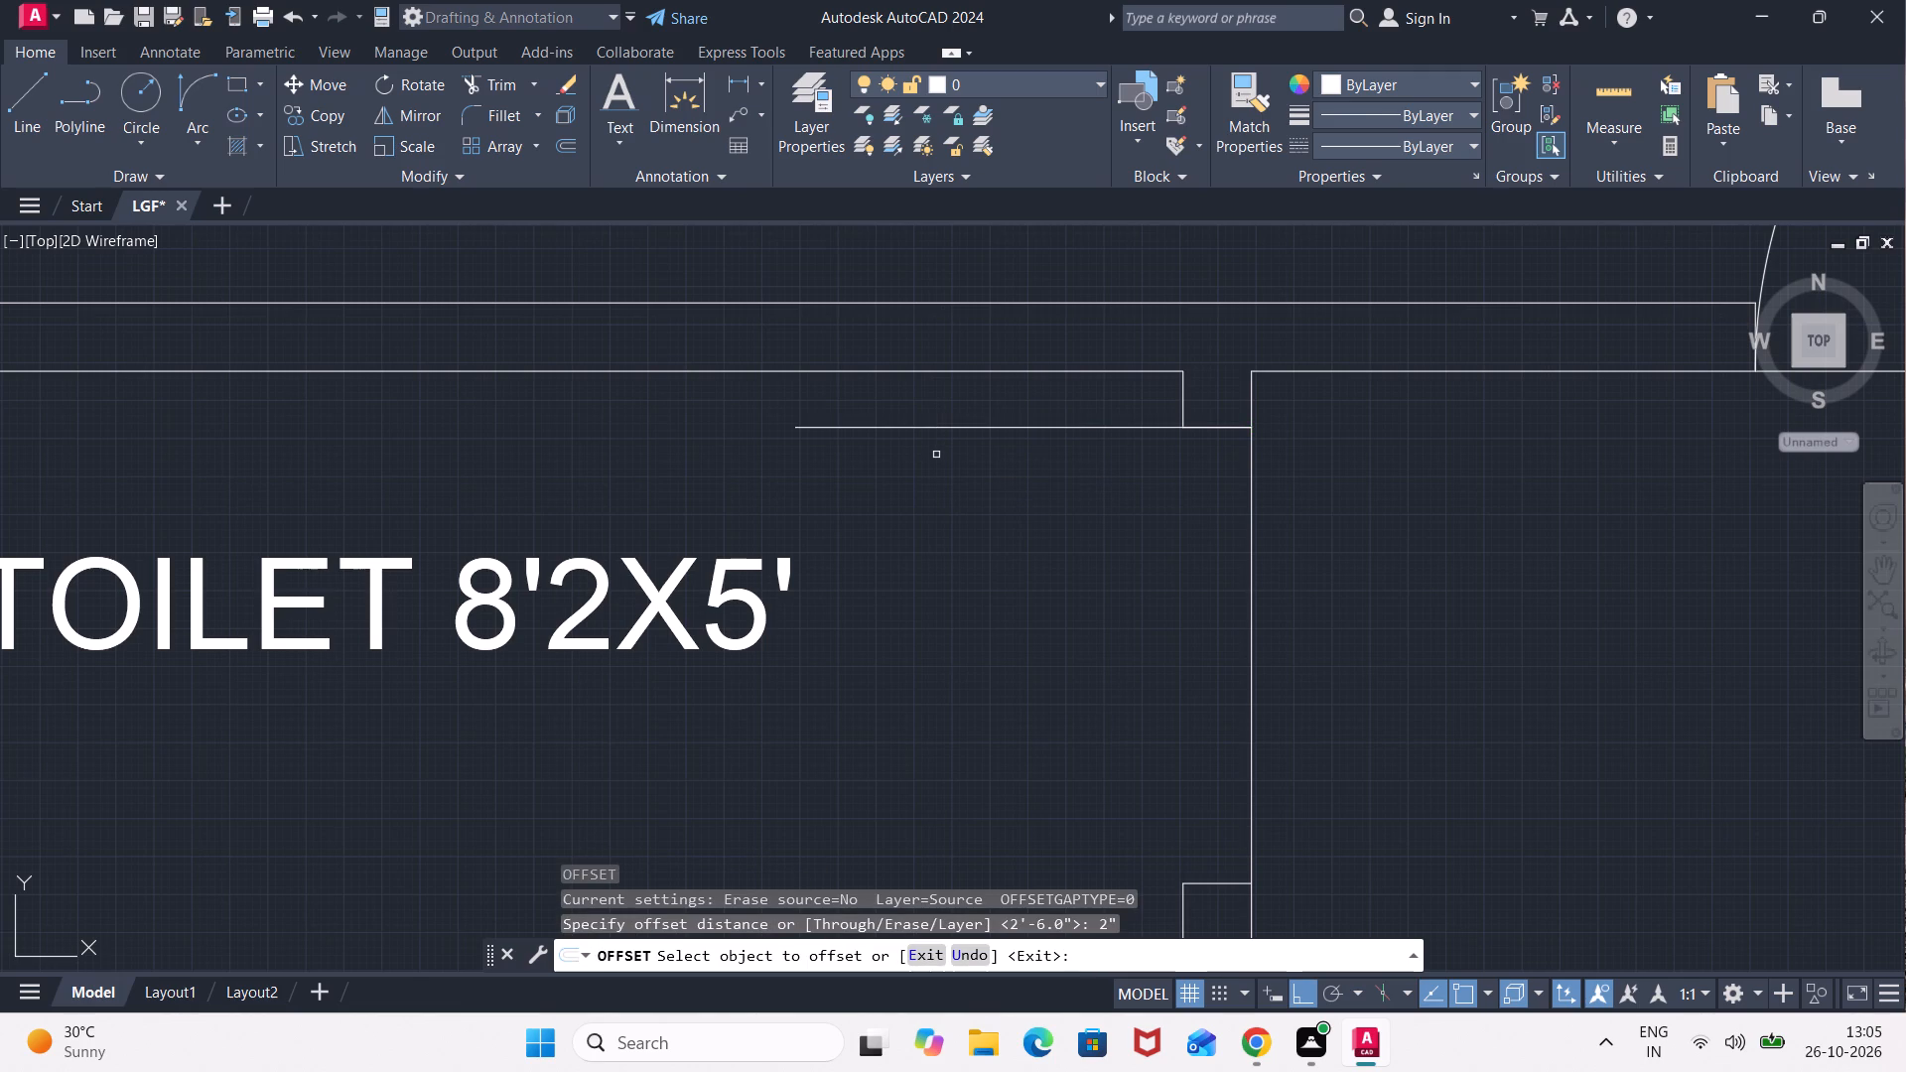
{"action": "scroll", "coordinate": [986, 463], "scroll_direction": "down", "scroll_amount": 1}
{"action": "left_click", "coordinate": [997, 441]}
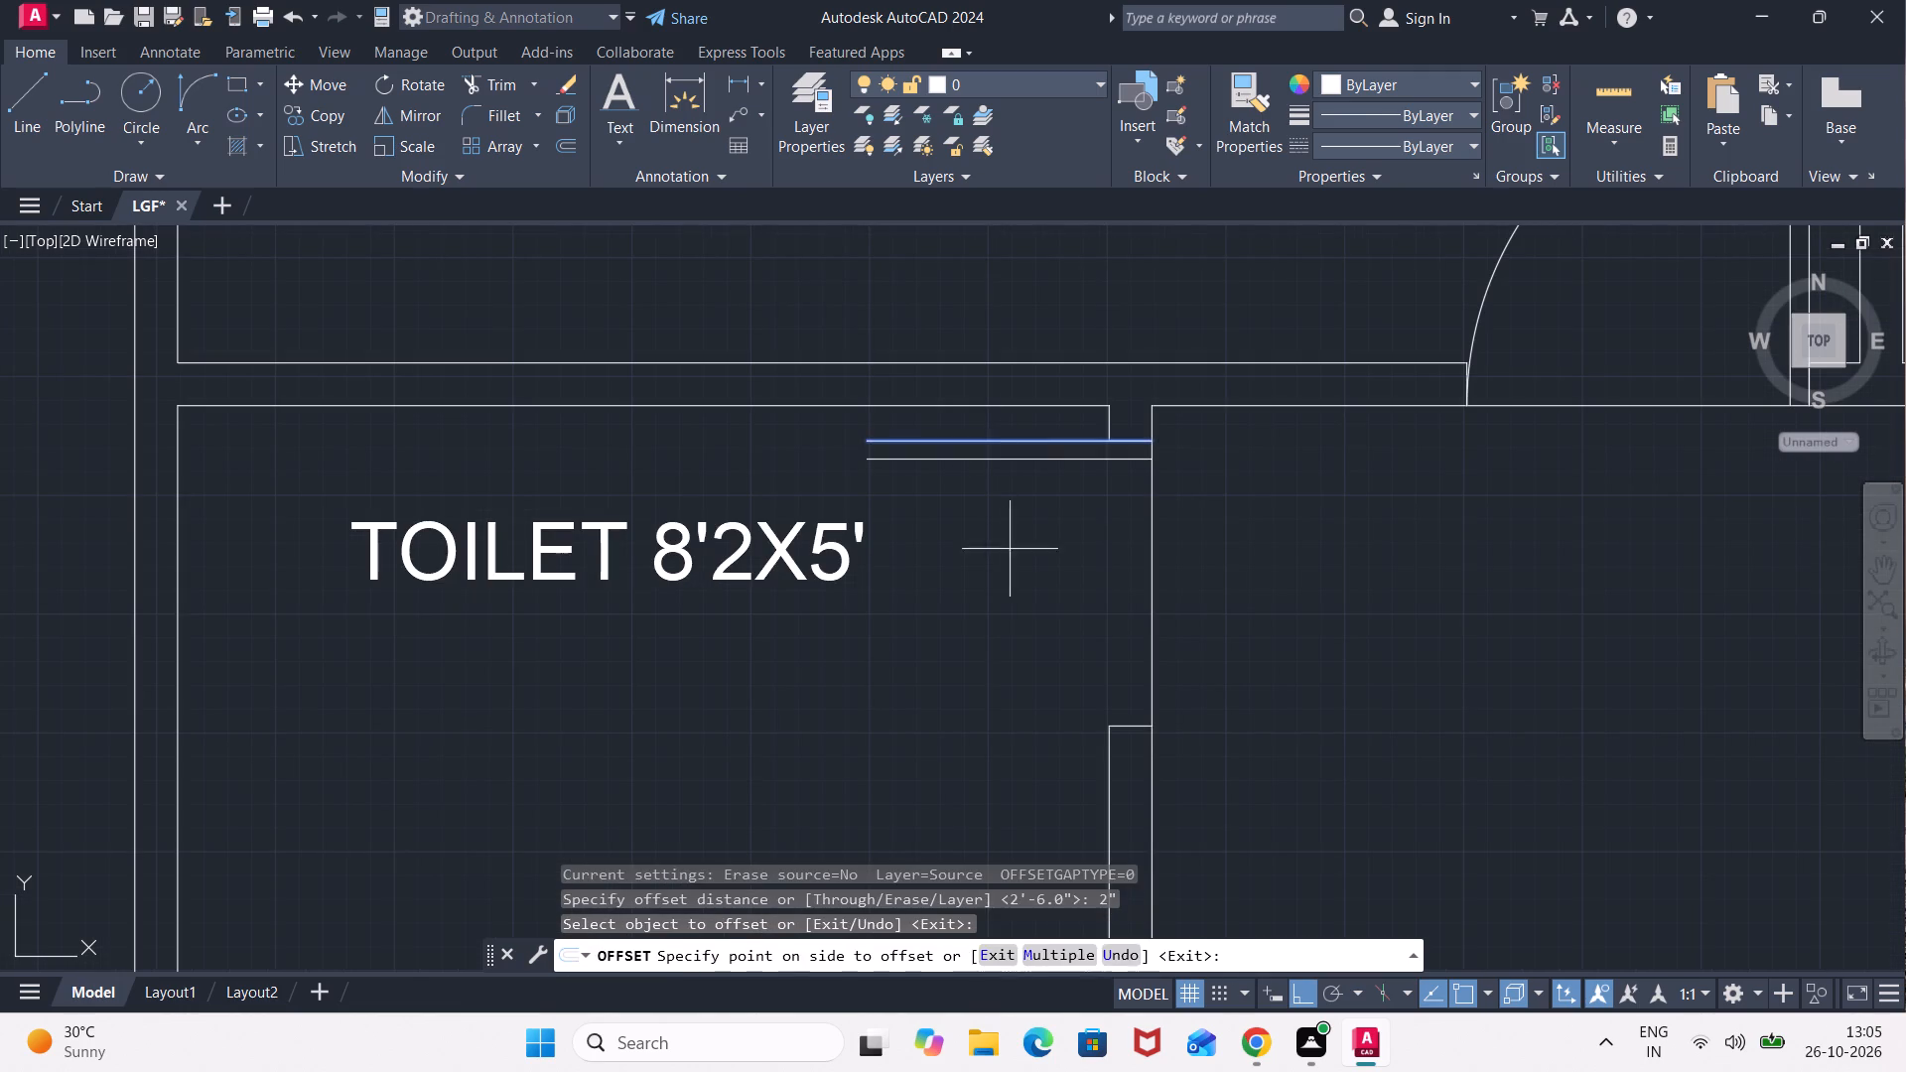
{"action": "left_click", "coordinate": [1010, 549]}
Draw a Start, End, Direction arc from the toilet door leaf's free end to the opposite jamb's lobby-side corner as the door swing.
{"action": "left_click", "coordinate": [199, 134]}
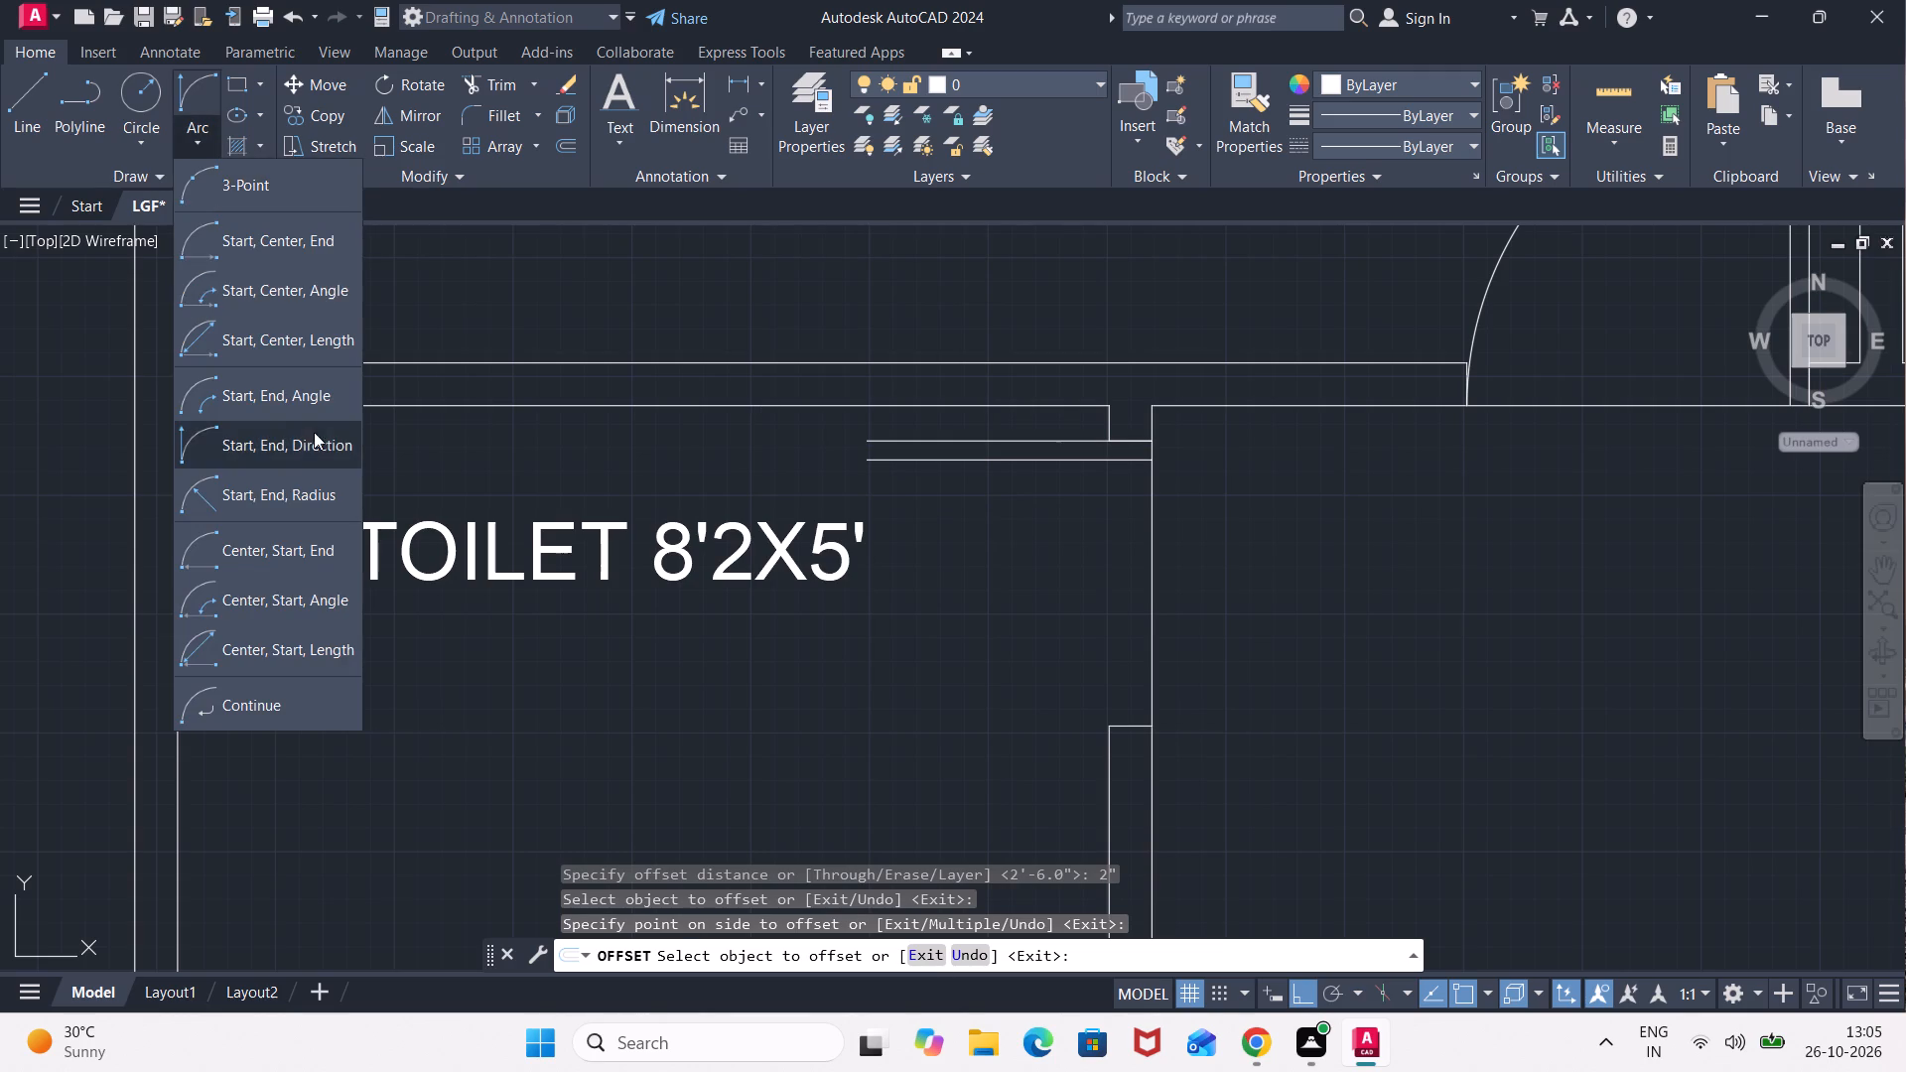
{"action": "left_click", "coordinate": [319, 449]}
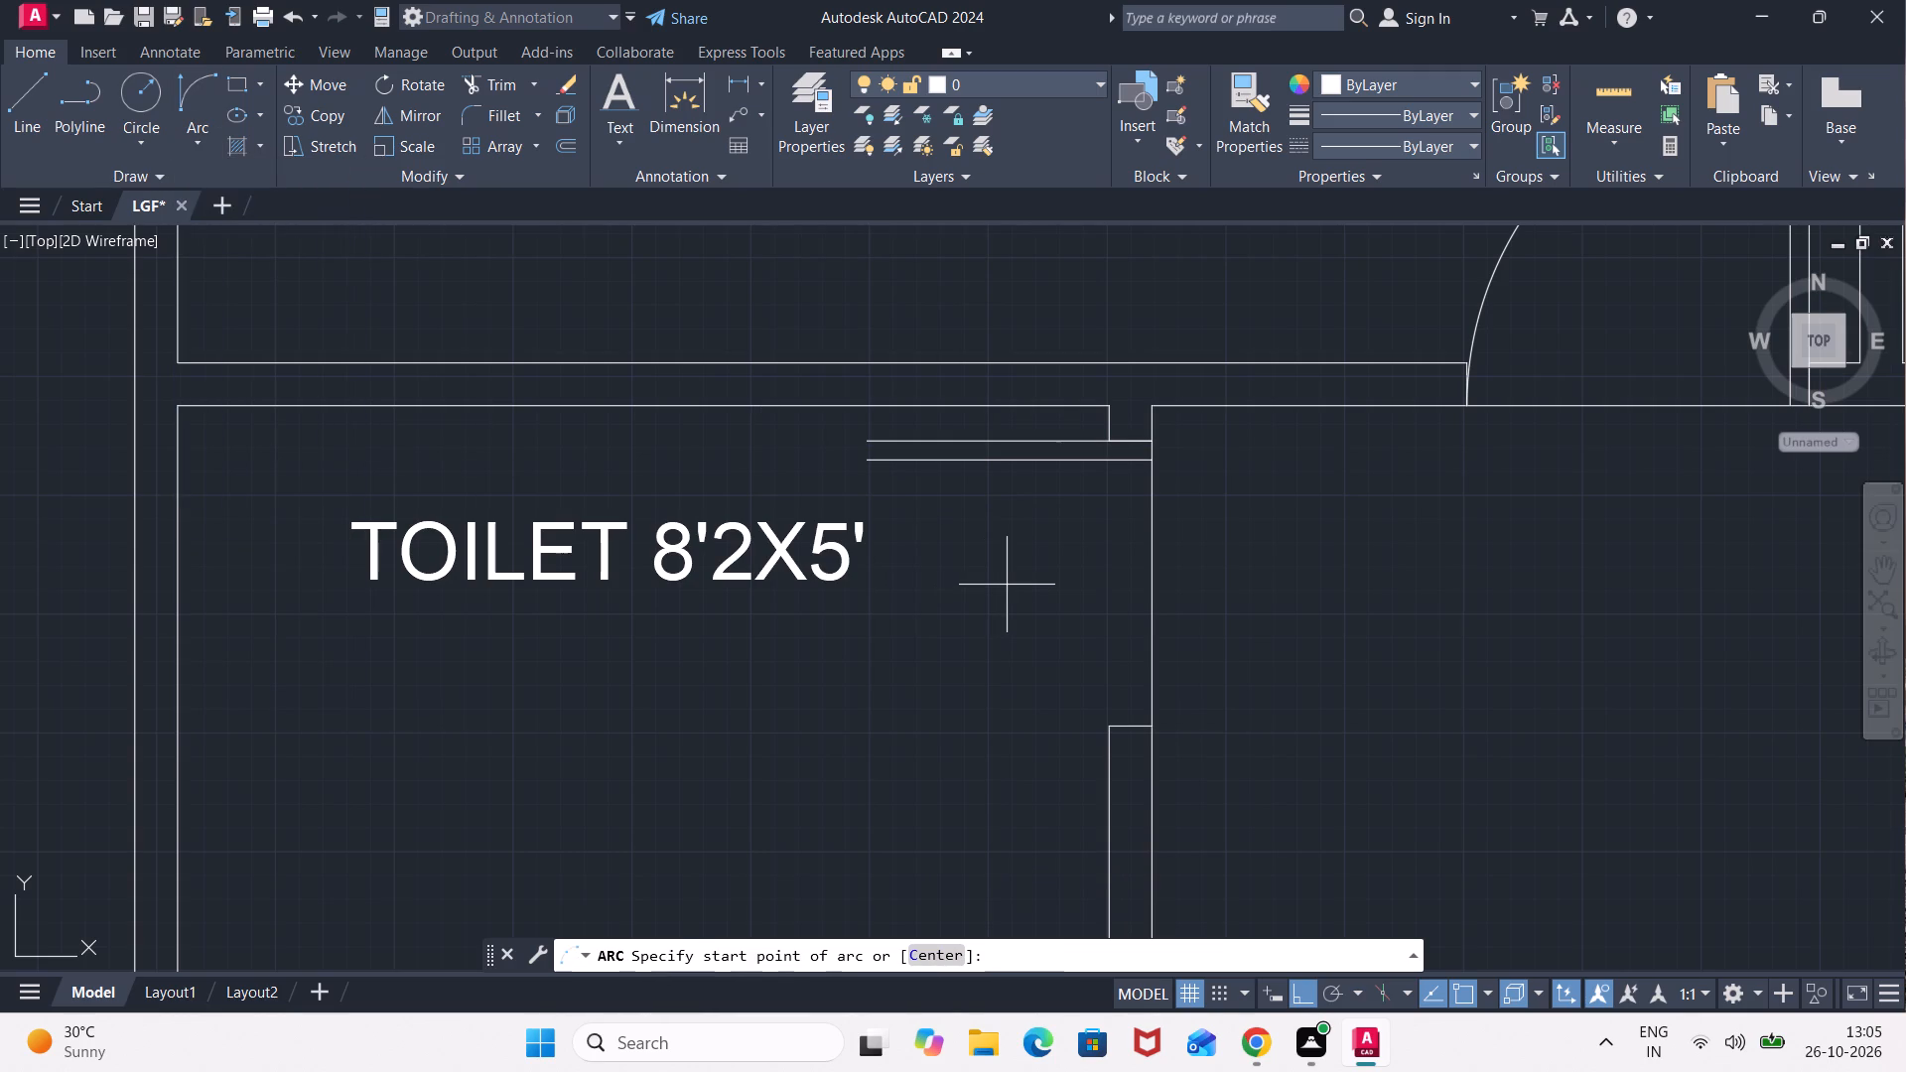
{"action": "left_click", "coordinate": [871, 446]}
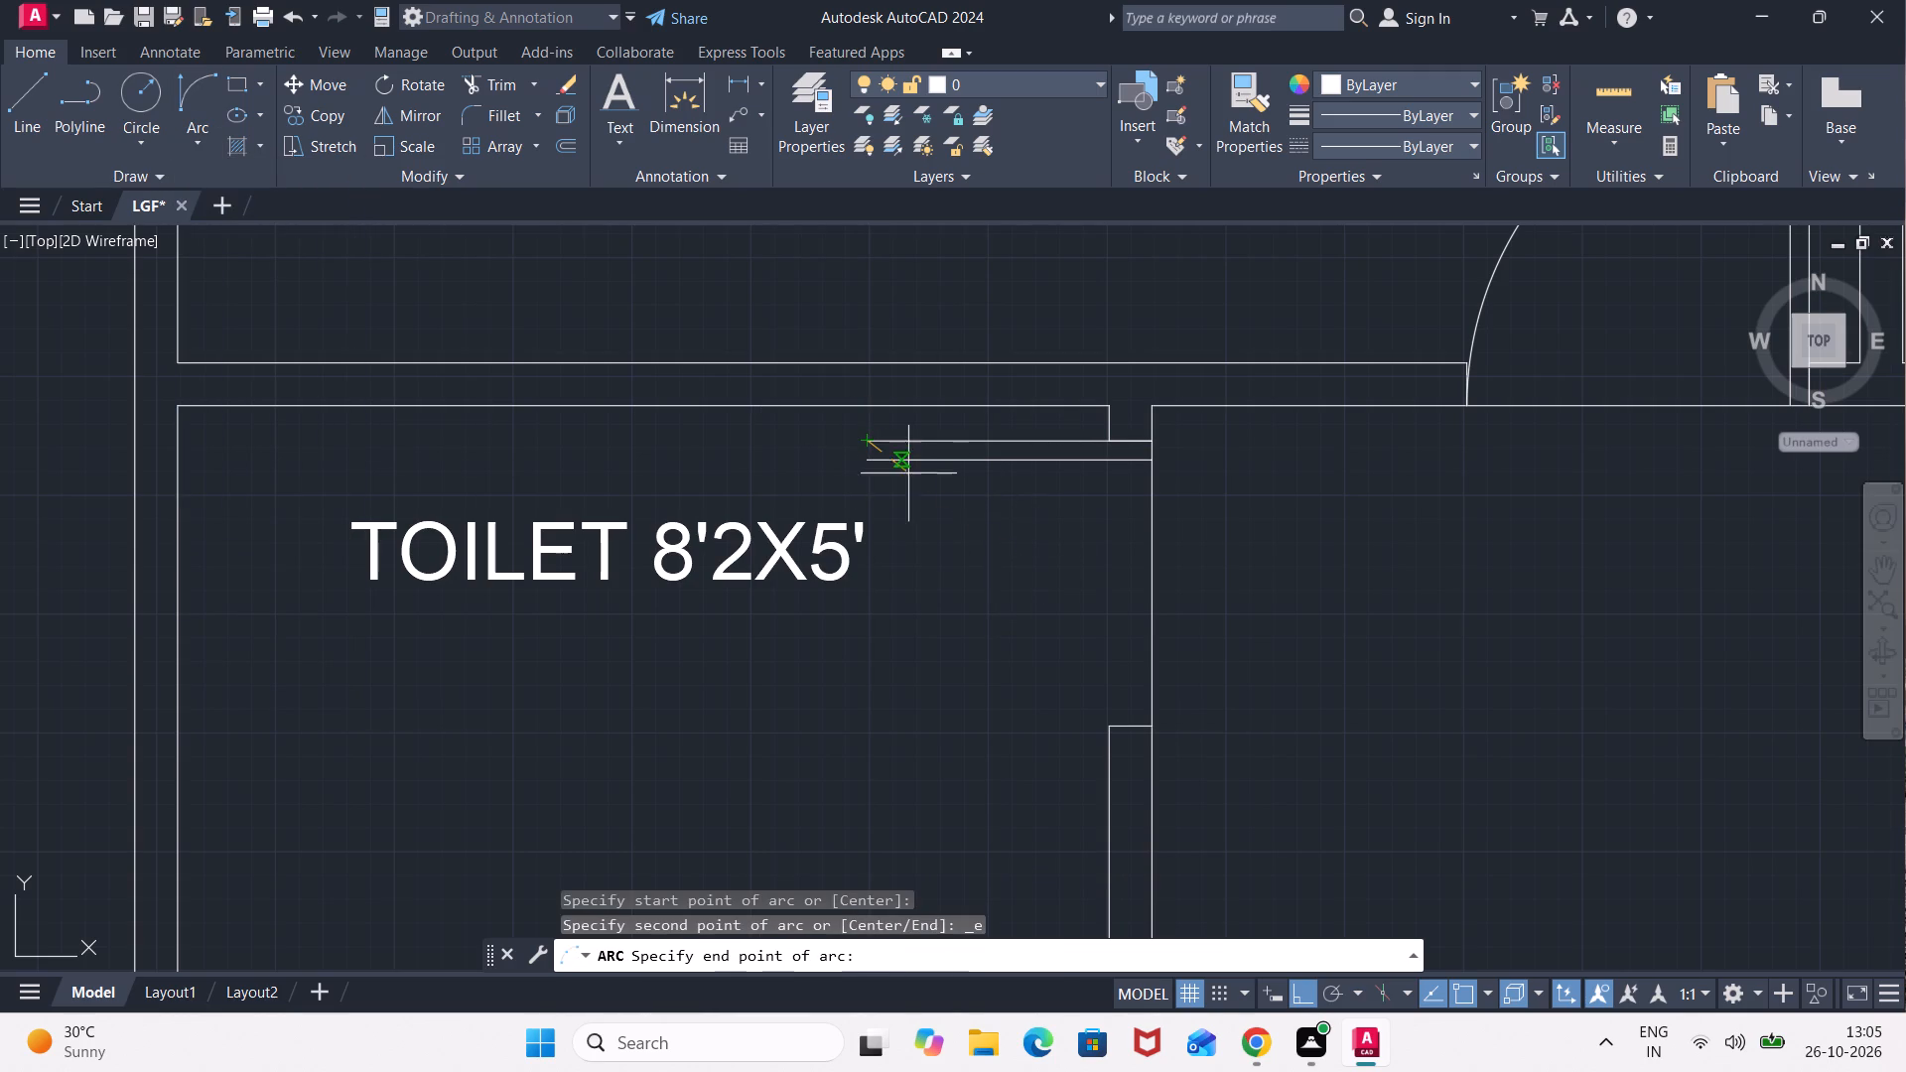
{"action": "left_click", "coordinate": [1155, 728]}
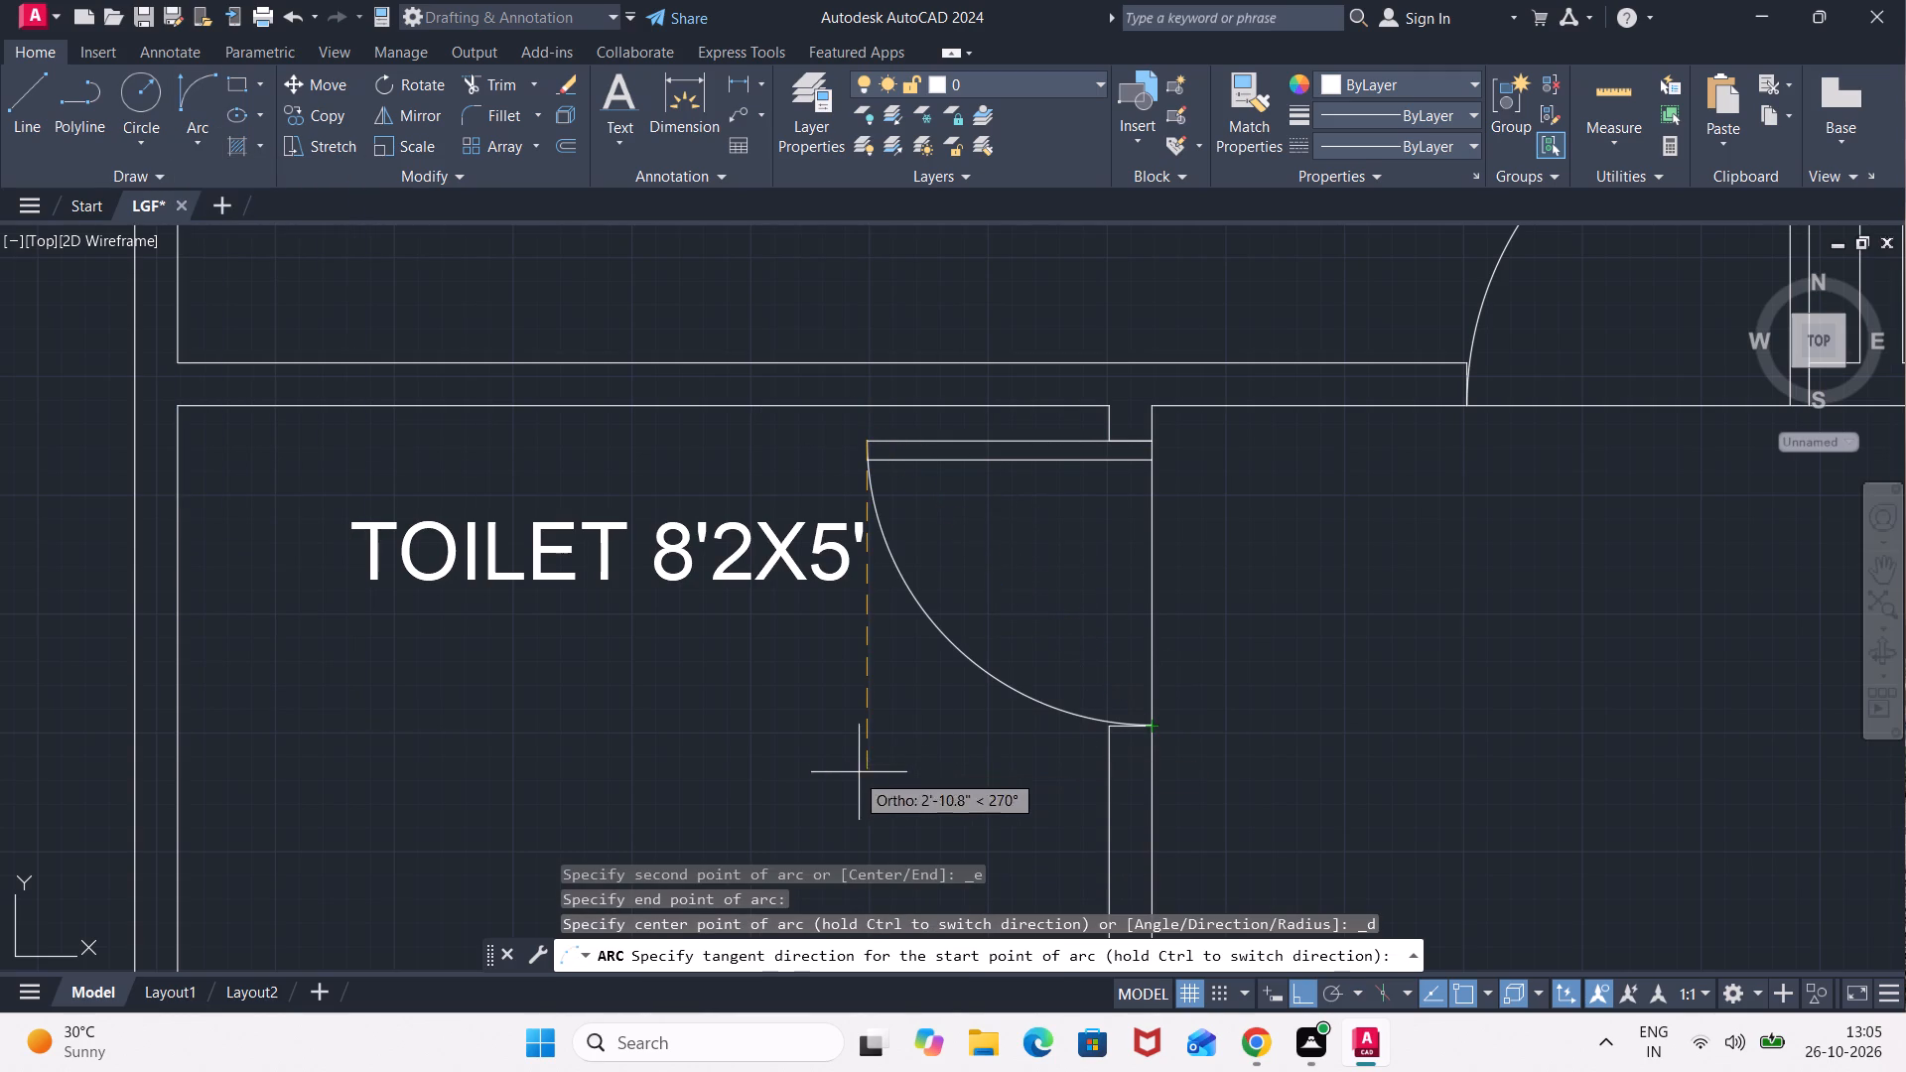
{"action": "left_click", "coordinate": [852, 772]}
Draw a line across the lobby side of the STUDY ROOM's opening, continuing with a 3' door-leaf line into the room from the upper jamb.
{"action": "scroll", "coordinate": [1239, 670], "scroll_direction": "down", "scroll_amount": 3}
{"action": "middle_click_drag", "start_coordinate": [1358, 699], "coordinate": [1216, 414]}
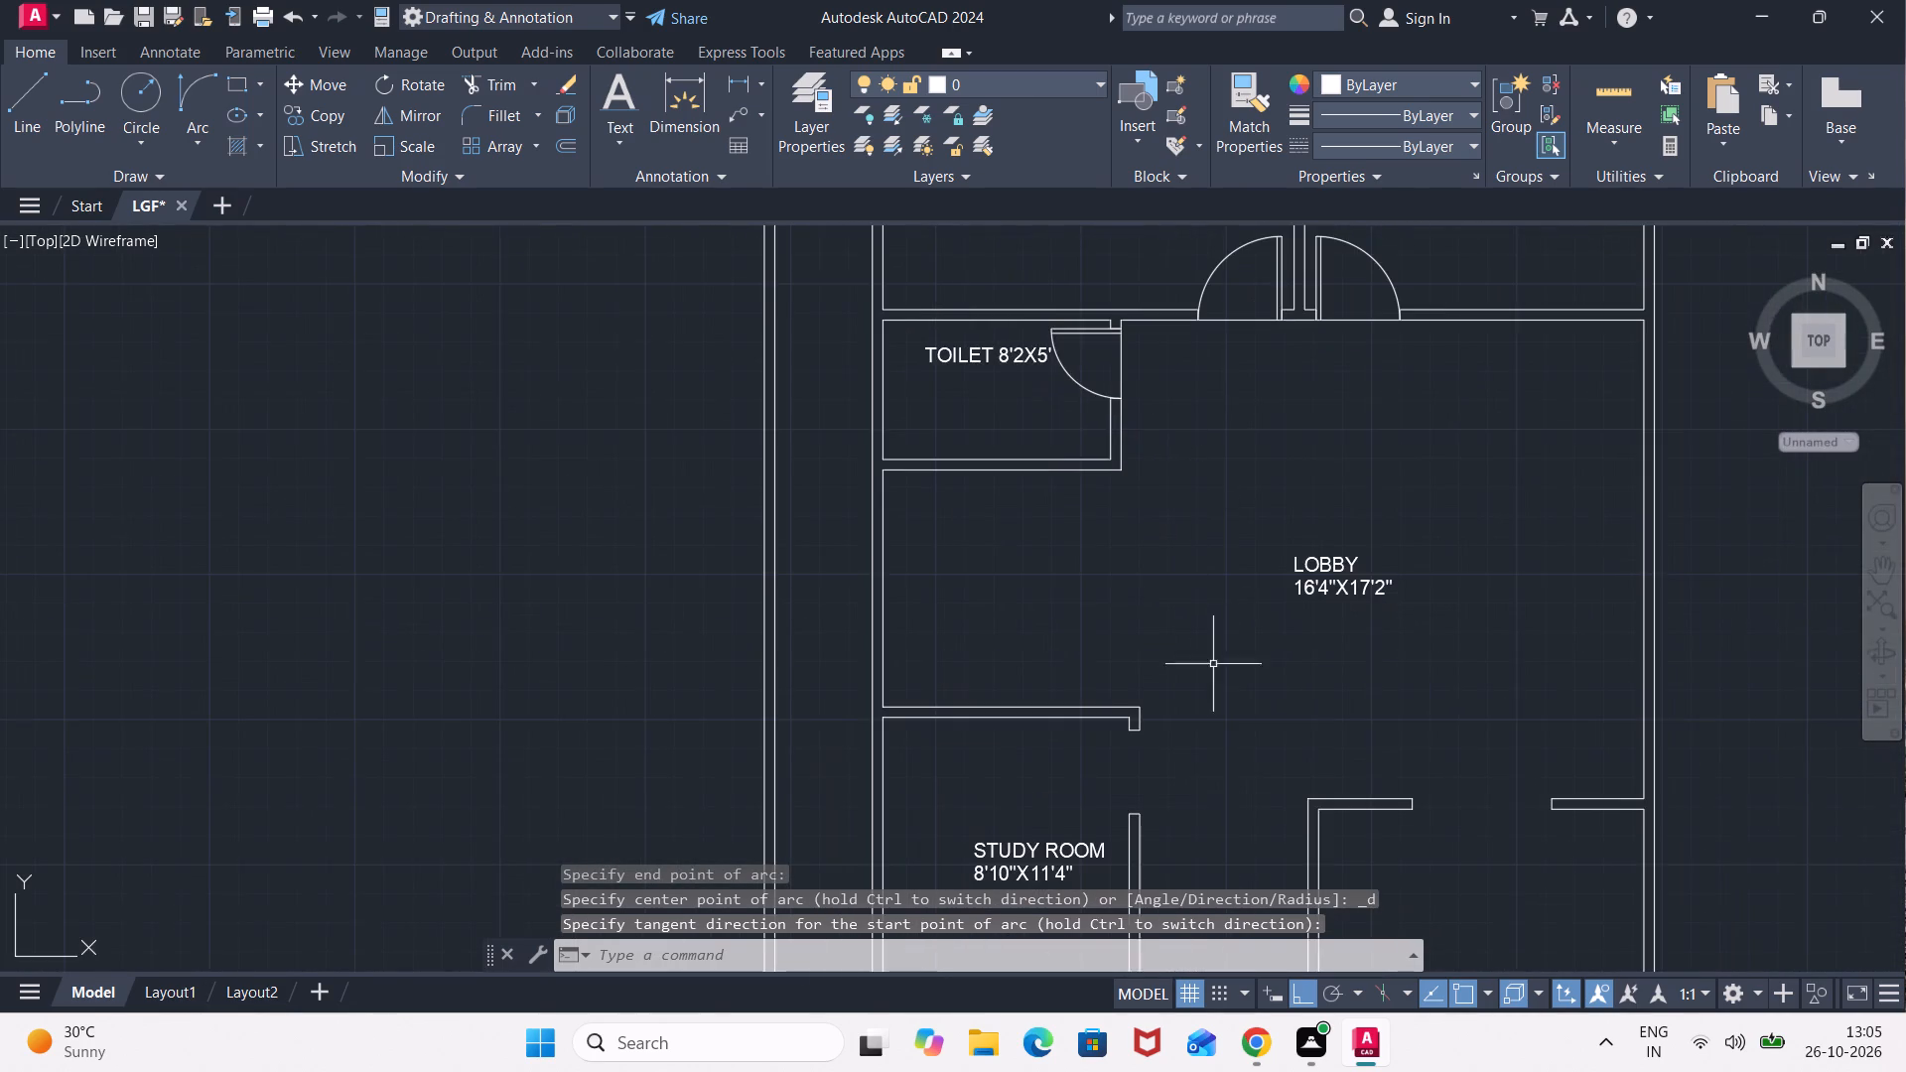
{"action": "middle_click_drag", "start_coordinate": [1235, 774], "coordinate": [1224, 525]}
{"action": "scroll", "coordinate": [1147, 551], "scroll_direction": "up", "scroll_amount": 2}
{"action": "key", "text": "l"}
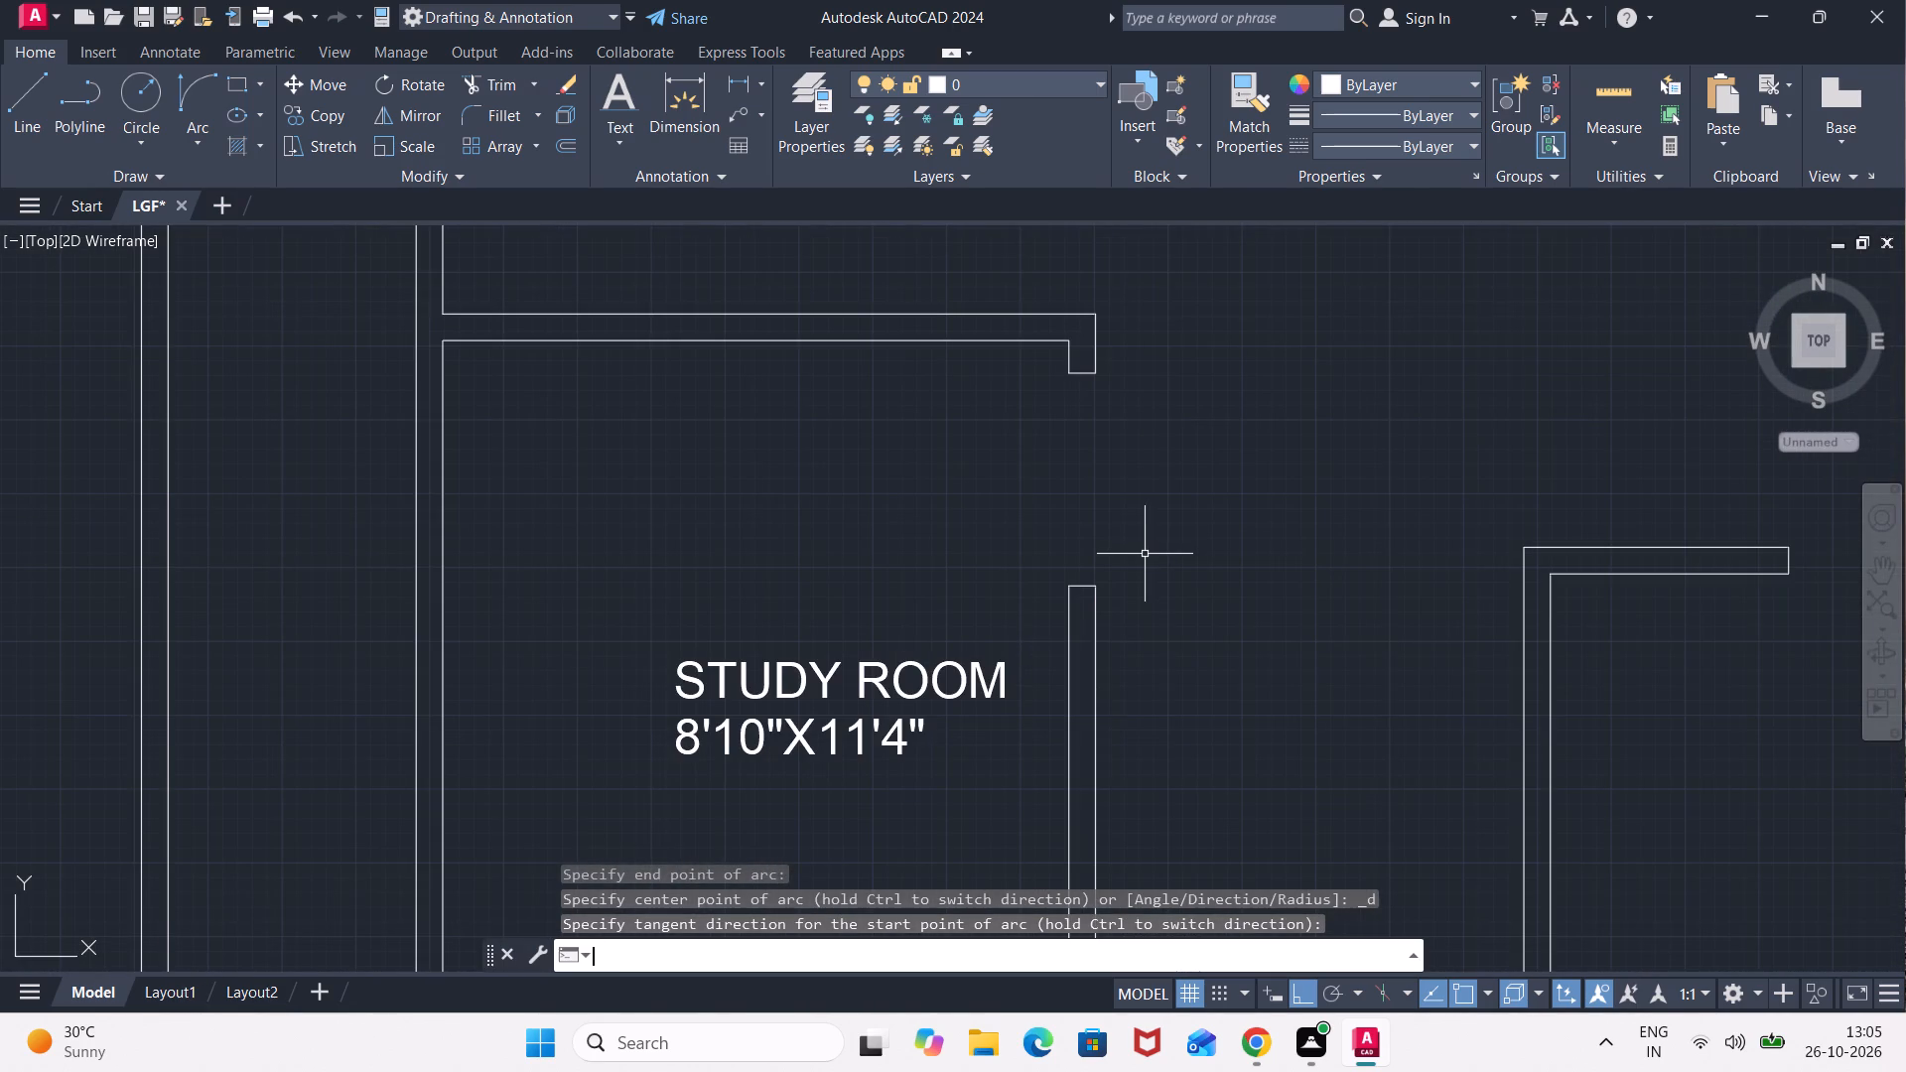
{"action": "key", "text": "Return"}
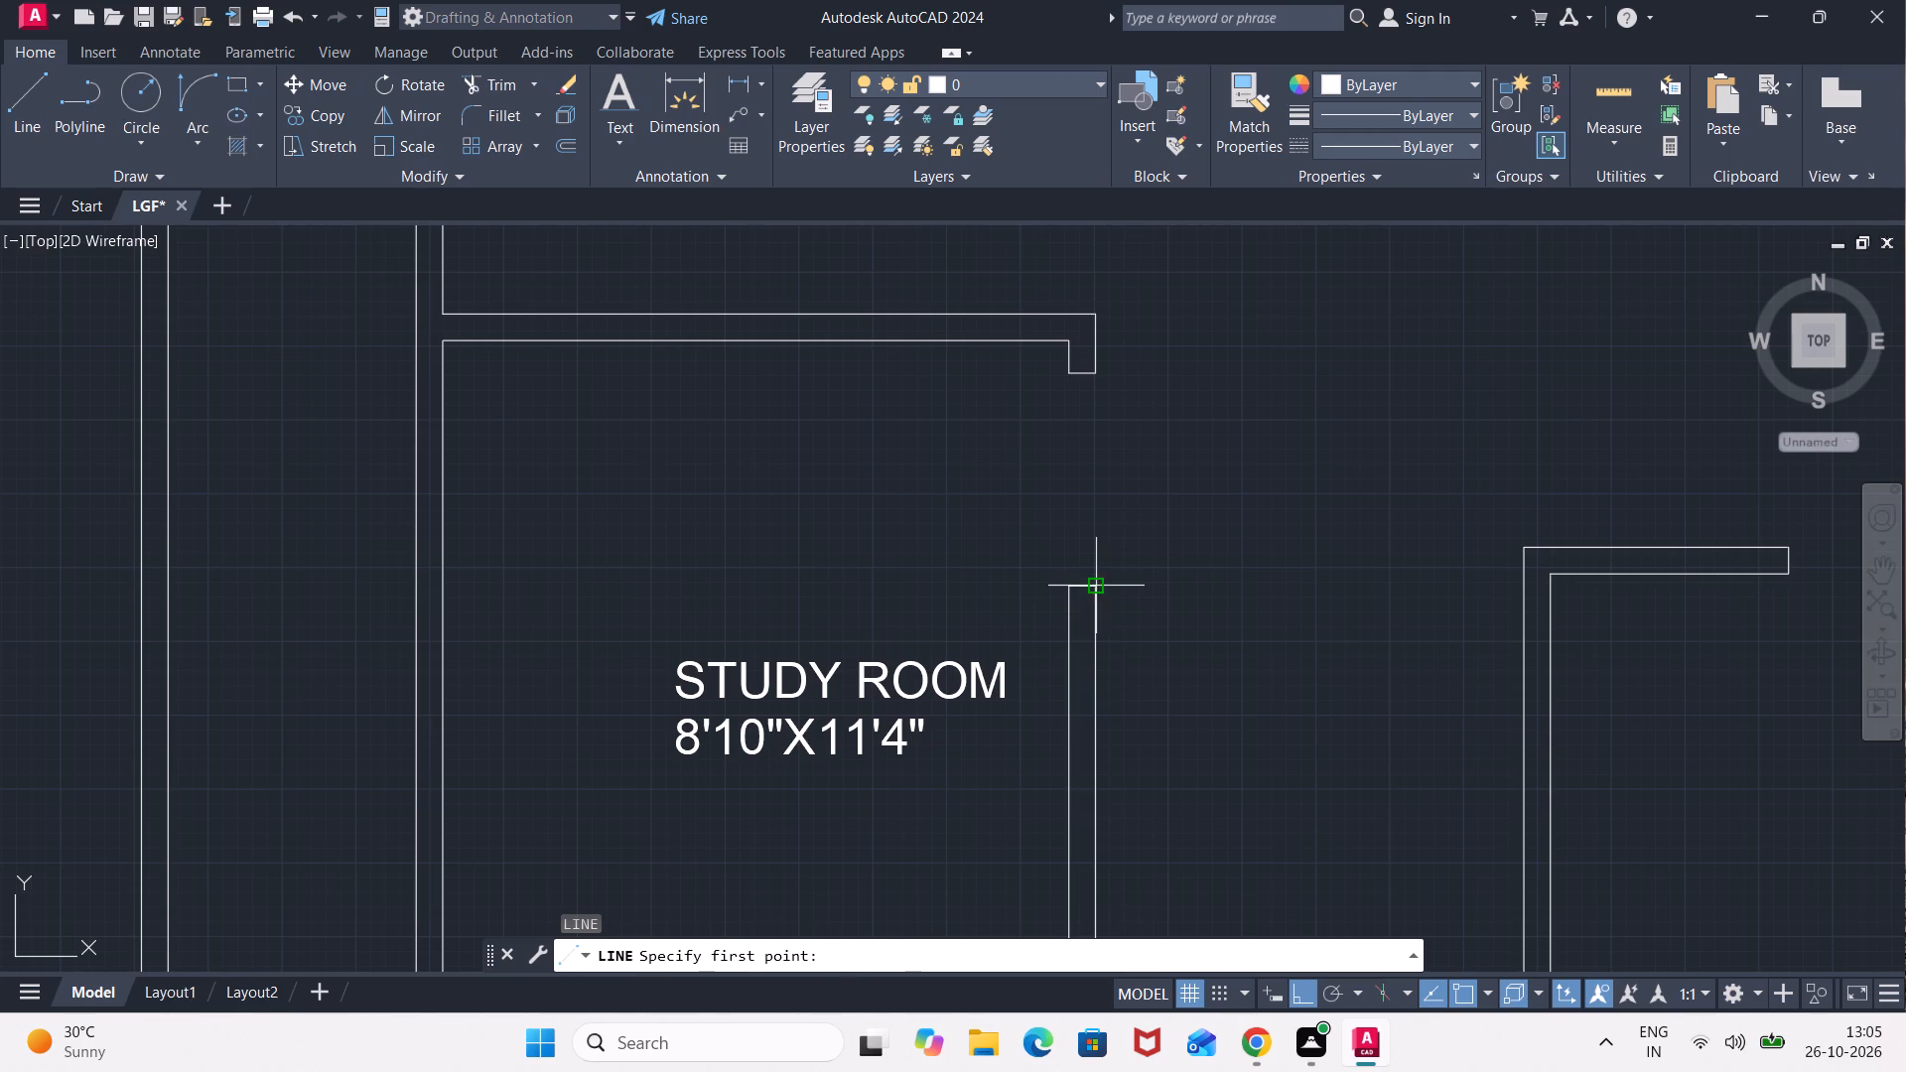
{"action": "left_click", "coordinate": [1102, 582]}
{"action": "left_click", "coordinate": [1098, 372]}
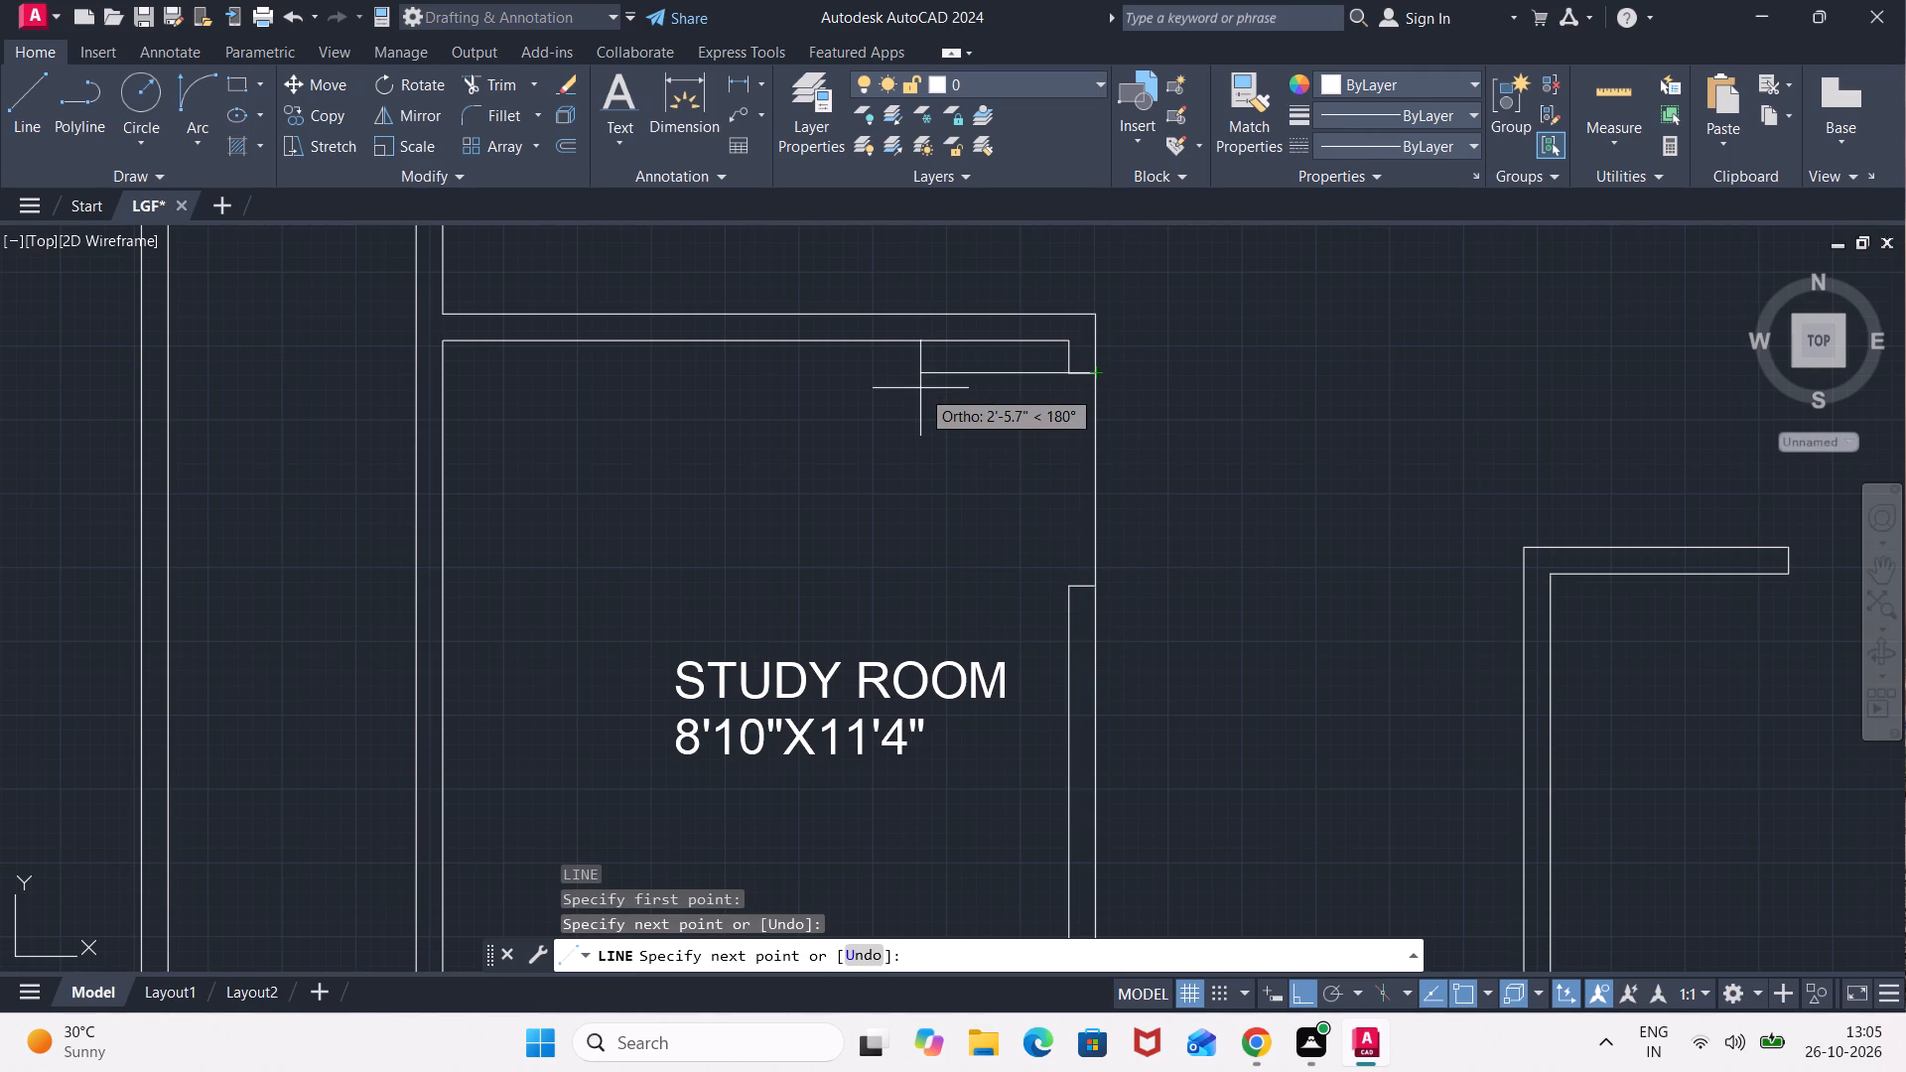
{"action": "type", "text": "3'"}
{"action": "key", "text": "Return"}
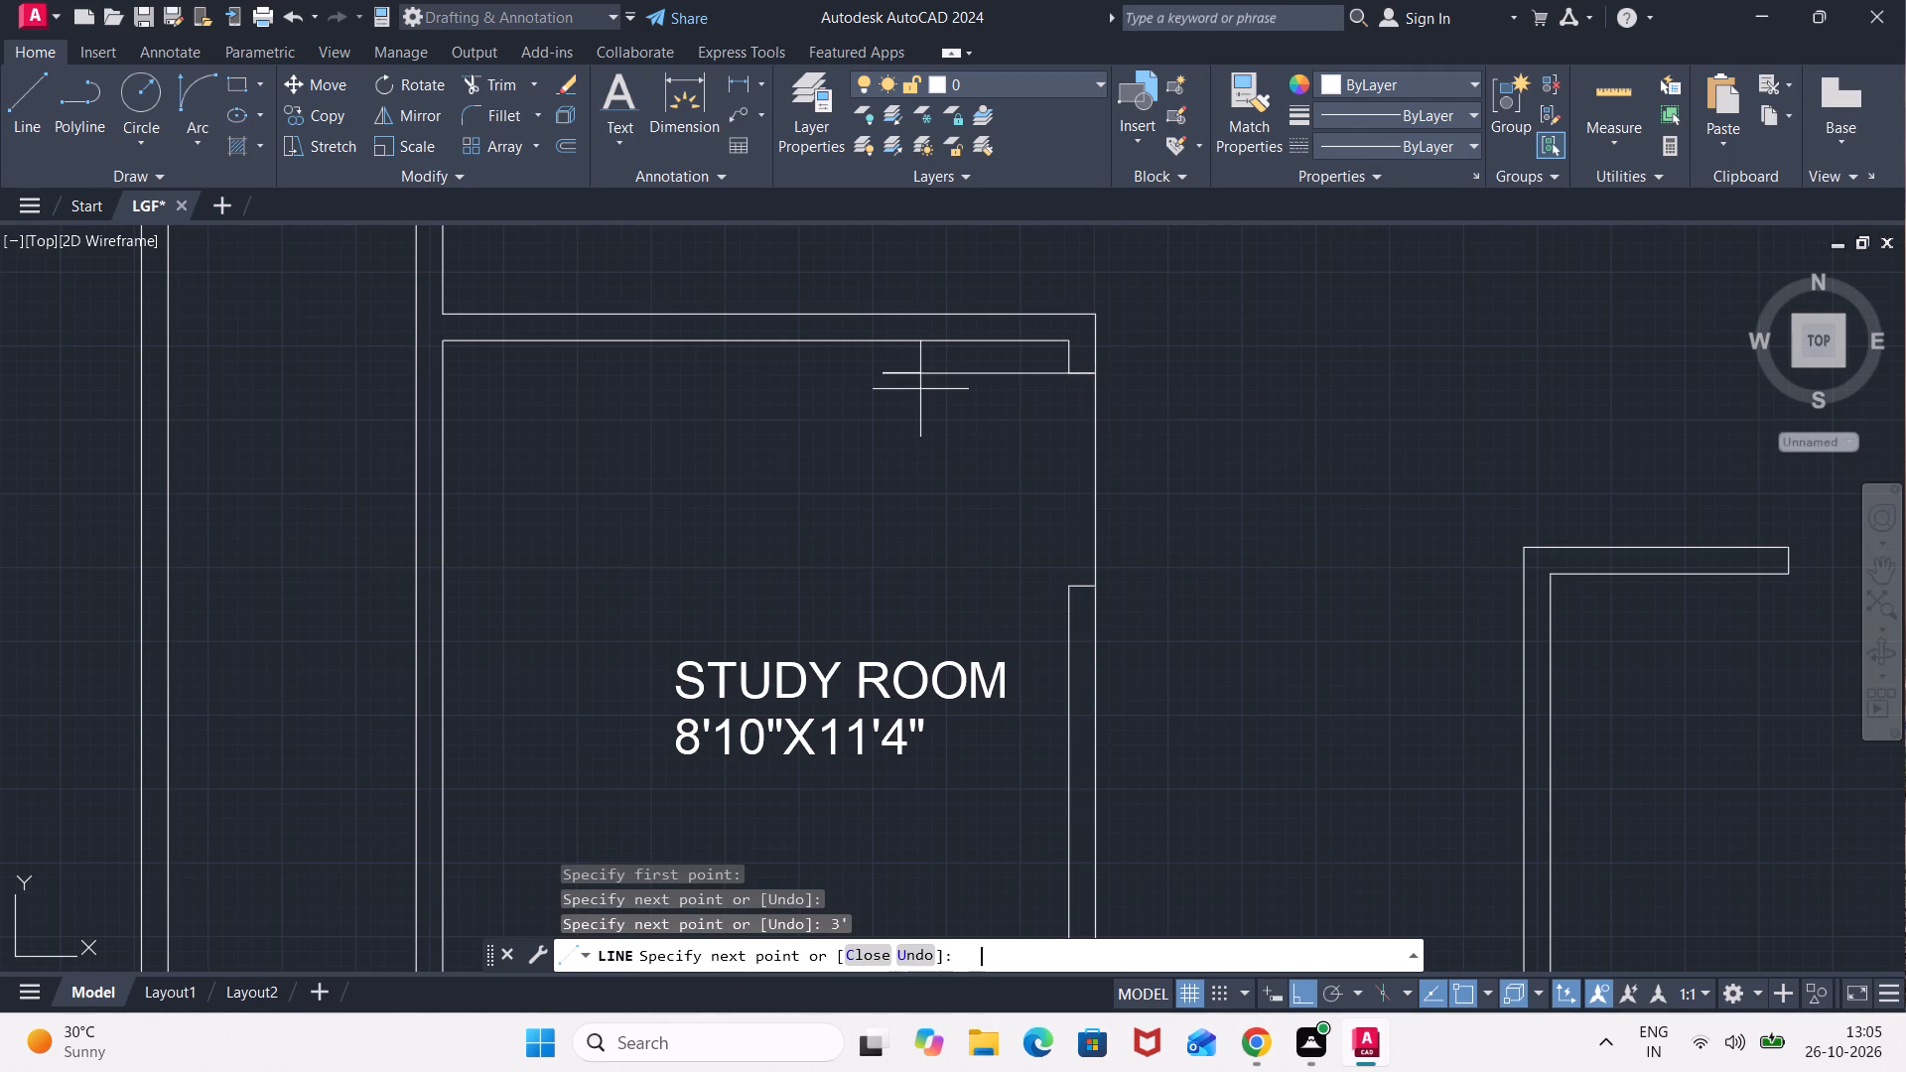
{"action": "key", "text": "Escape"}
Offset the STUDY ROOM's door-leaf line 2" toward its opening.
{"action": "key", "text": "o"}
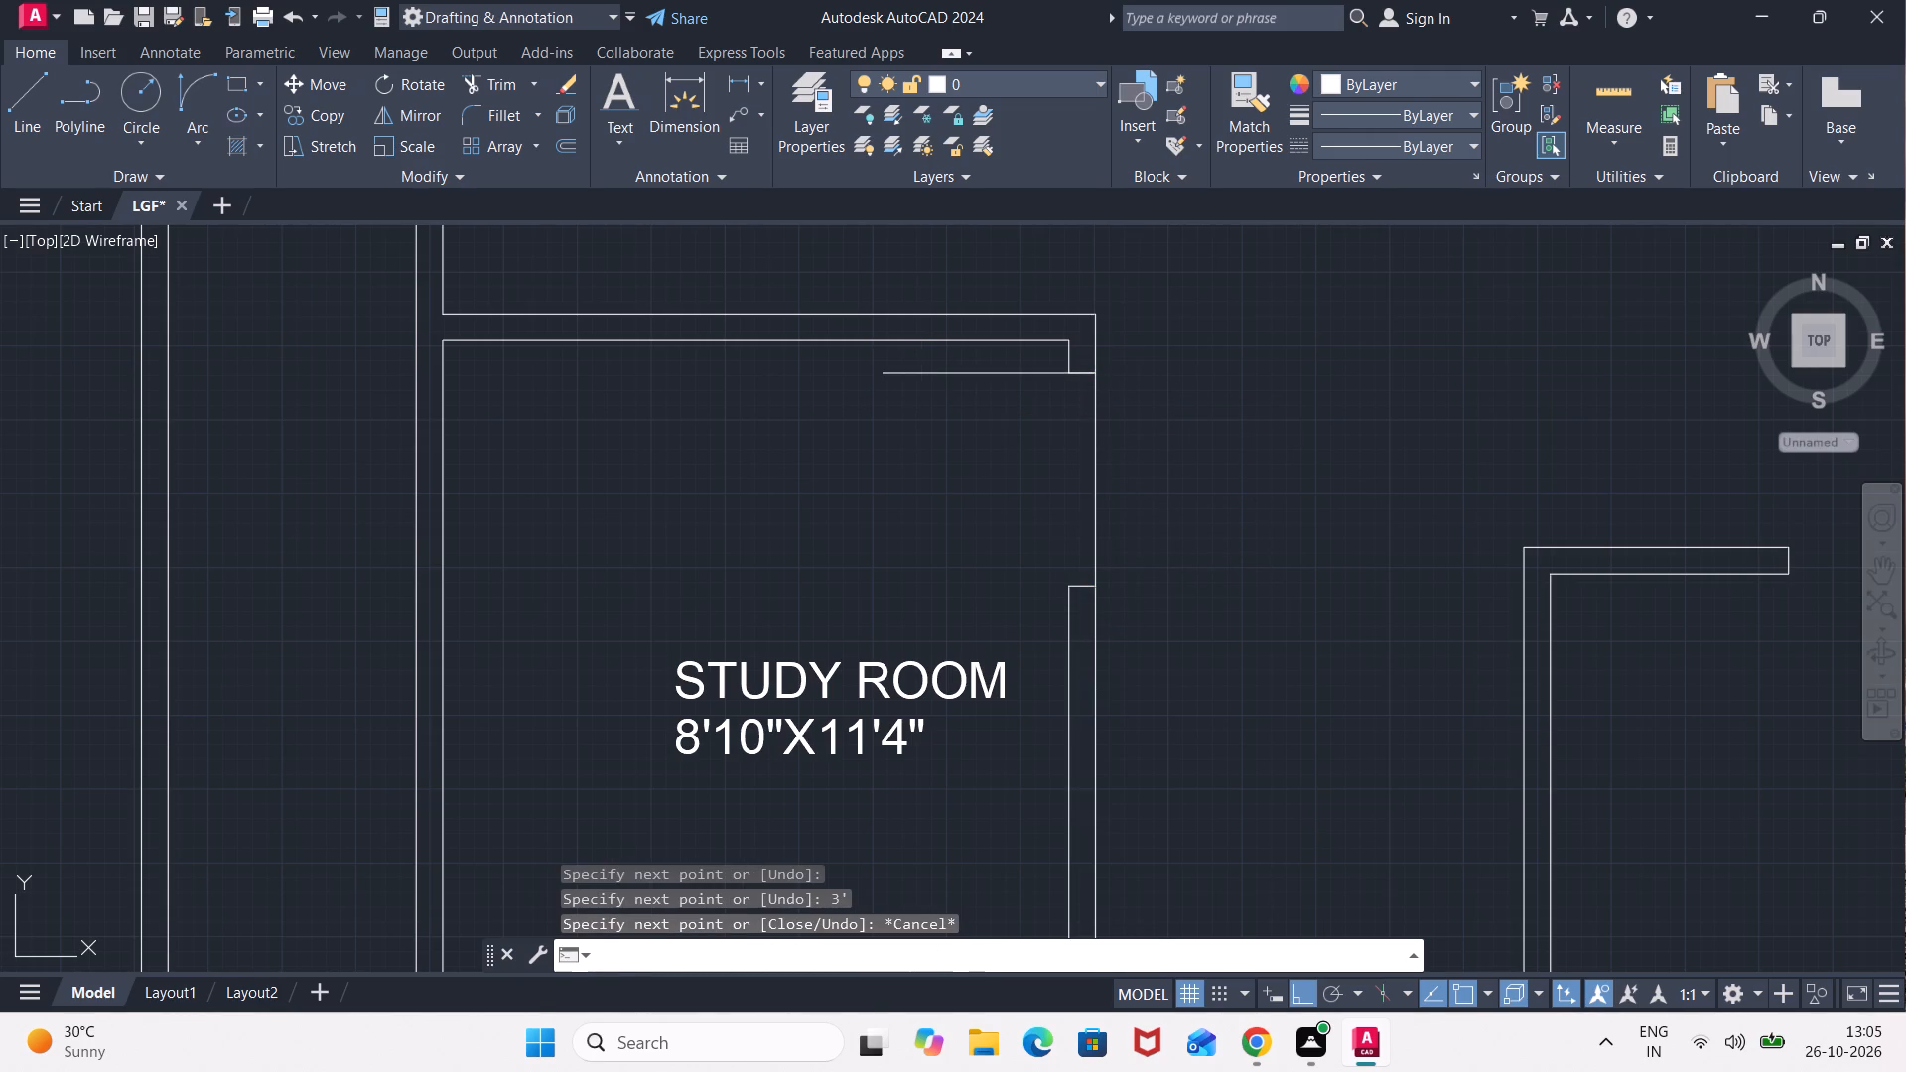
{"action": "key", "text": "Return"}
{"action": "key", "text": "Return"}
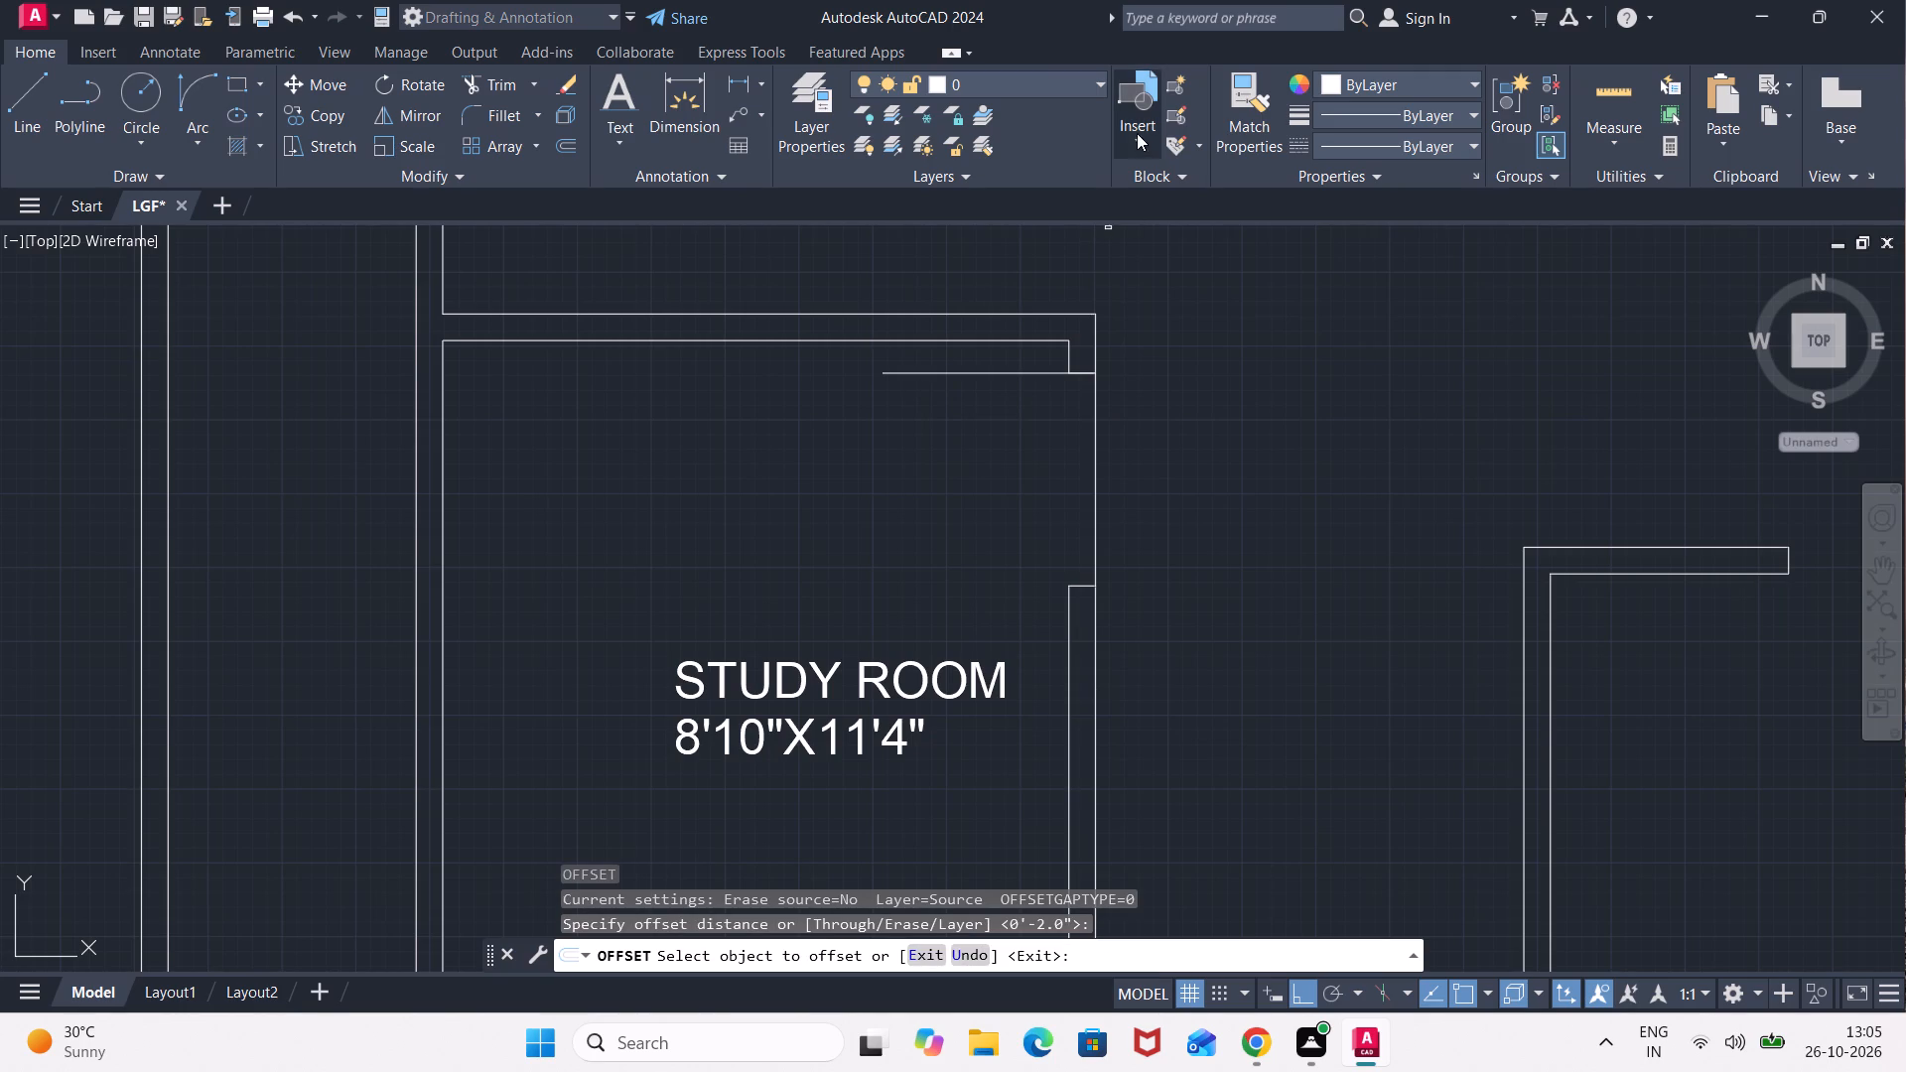
{"action": "left_click", "coordinate": [1021, 374]}
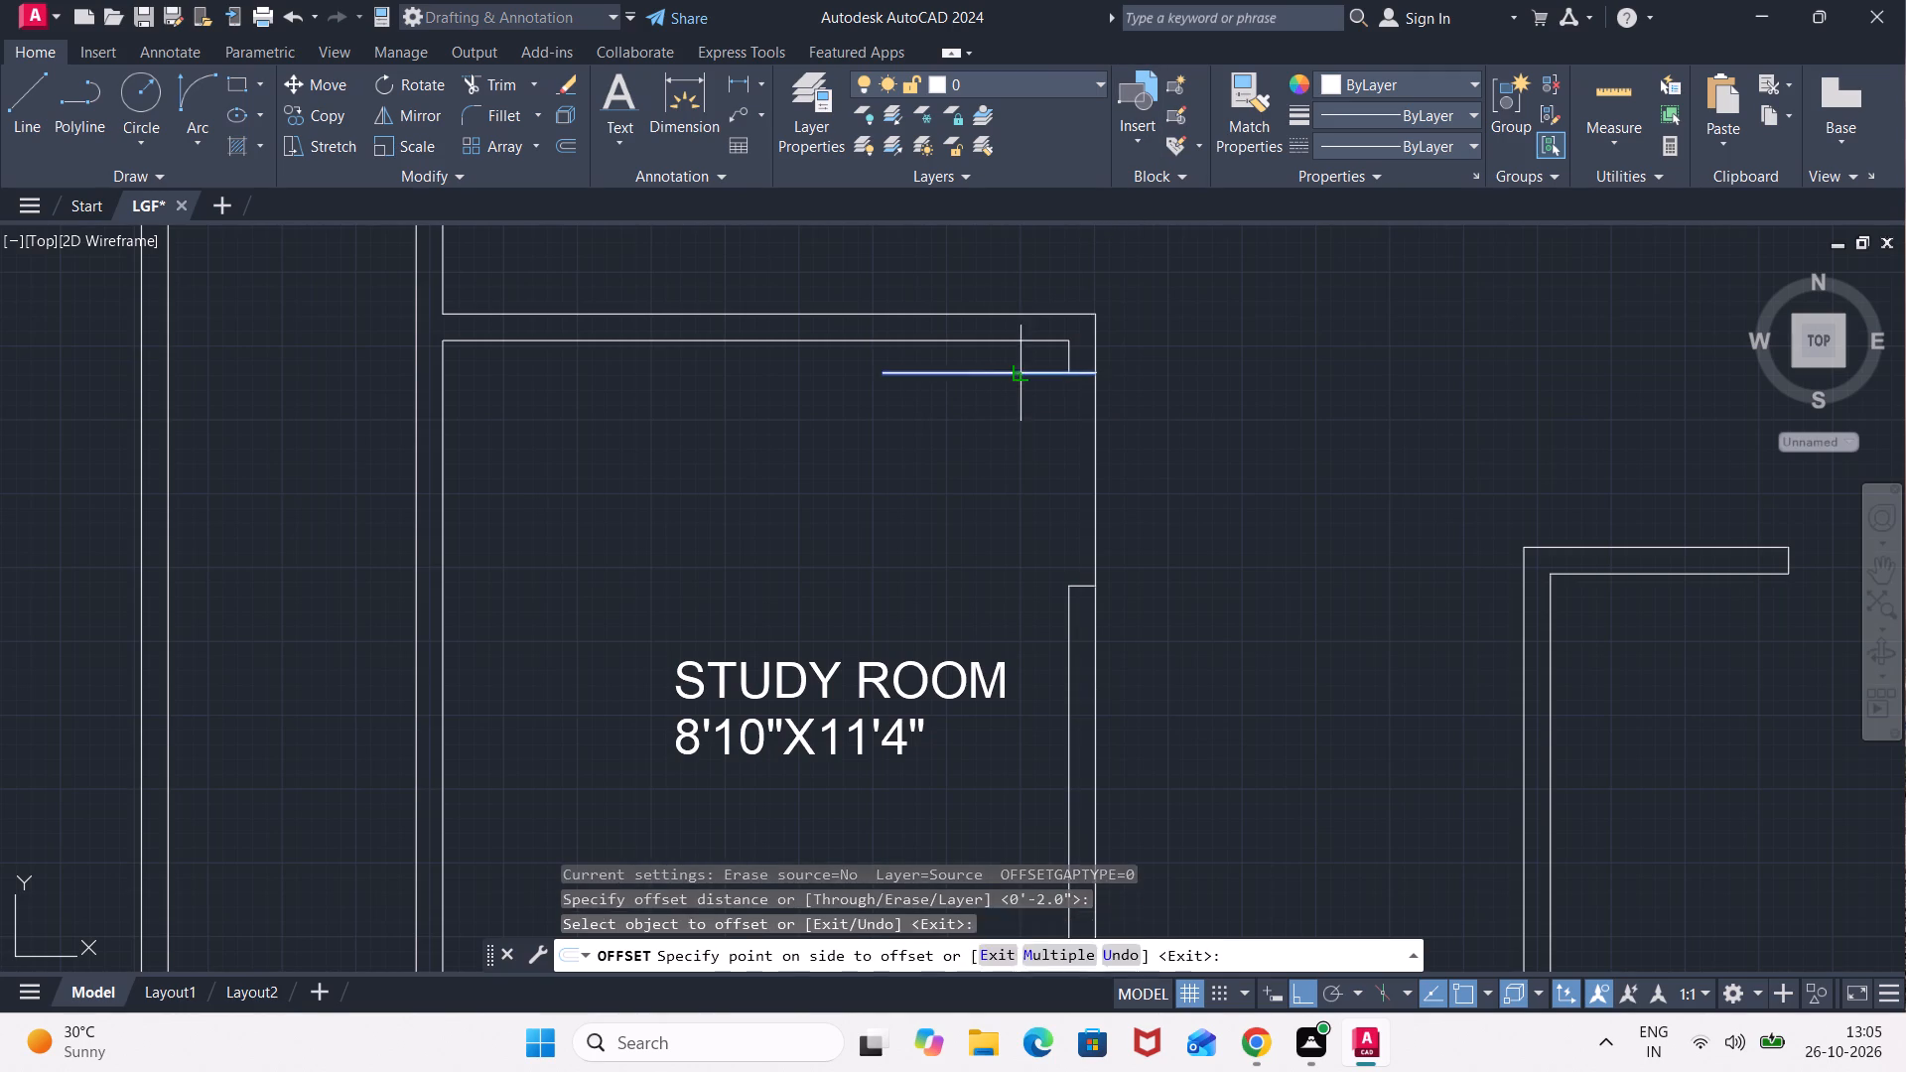
{"action": "left_click", "coordinate": [1018, 424]}
Draw a Start, End, Direction arc from the study door leaf's free end to the opposite jamb's lobby-side corner as the door swing.
{"action": "left_click", "coordinate": [211, 116]}
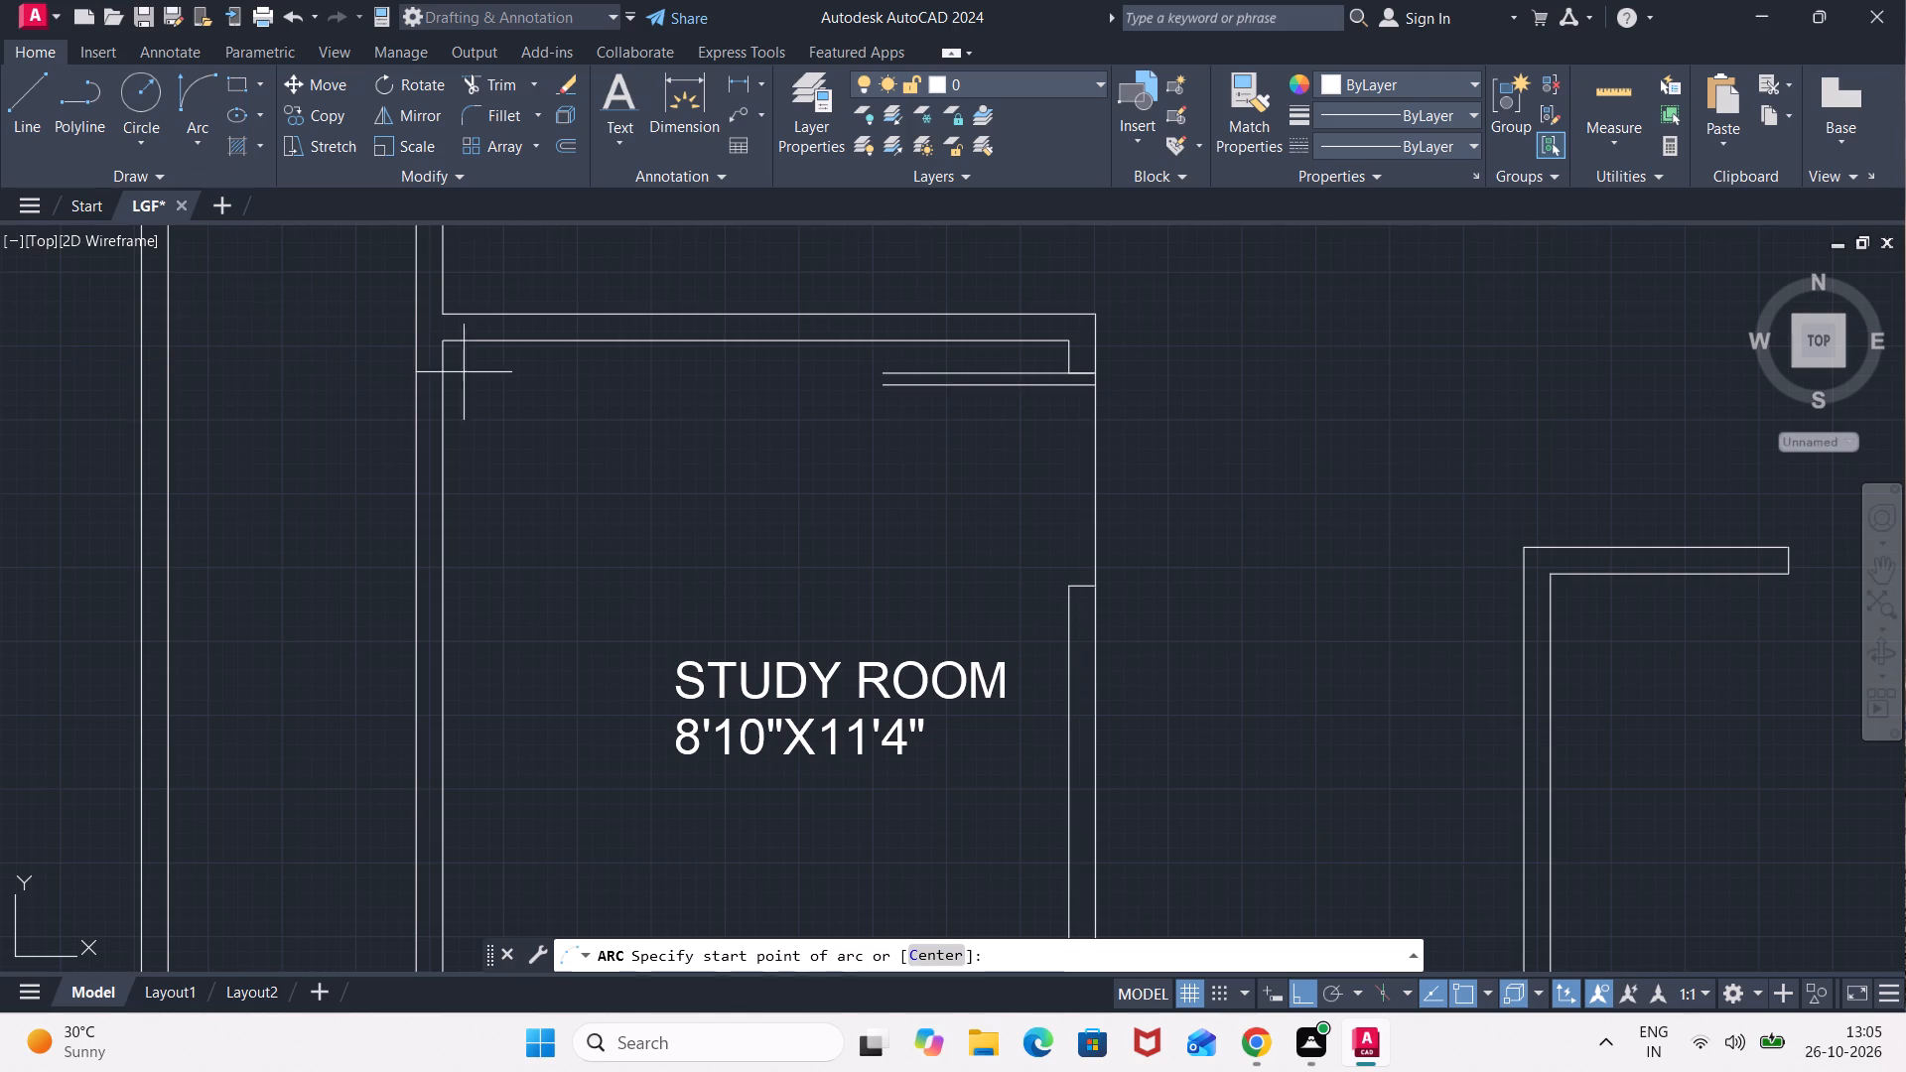
{"action": "left_click", "coordinate": [892, 371]}
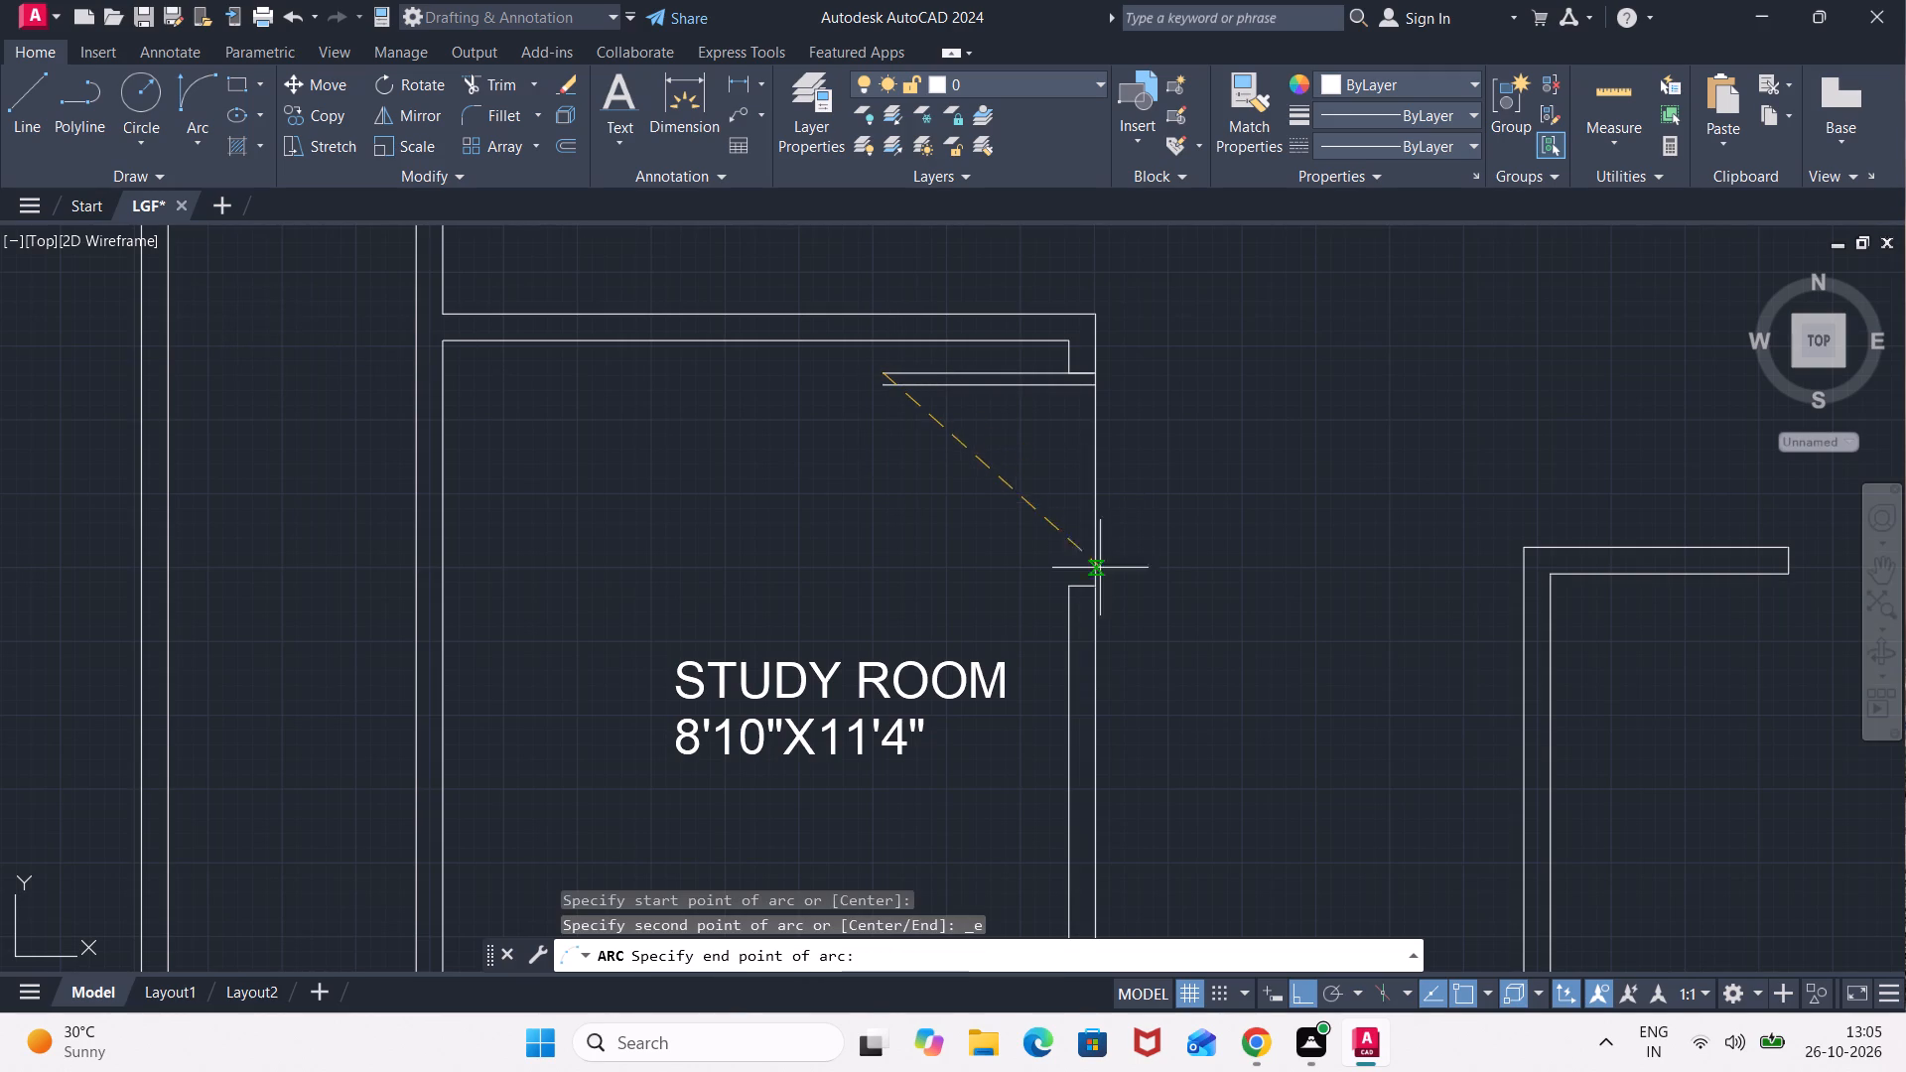
{"action": "left_click", "coordinate": [1104, 580]}
{"action": "left_click", "coordinate": [923, 614]}
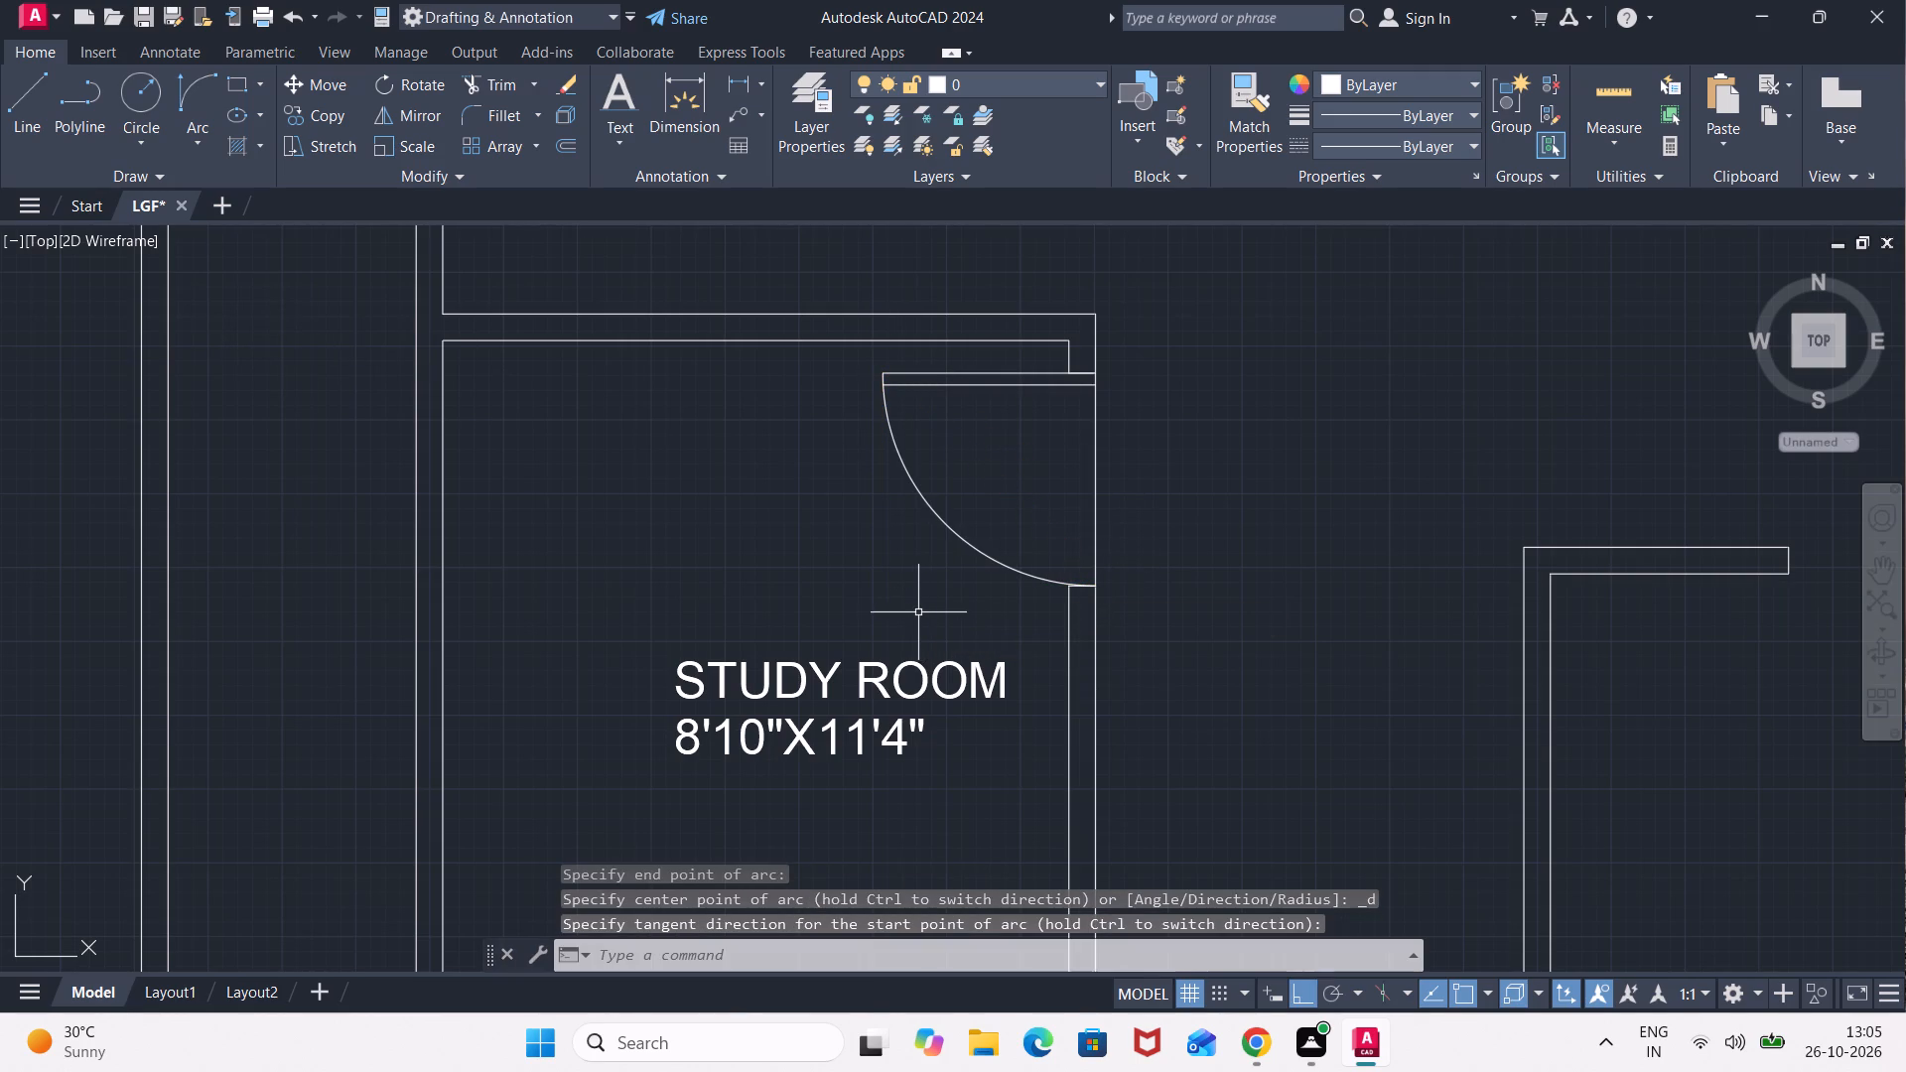
Offset the kitchen-side jamb line of the DRG ROOM's front opening 4' across the opening into the opposite wall.
{"action": "scroll", "coordinate": [1434, 615], "scroll_direction": "down", "scroll_amount": 2}
{"action": "middle_click_drag", "start_coordinate": [1424, 623], "coordinate": [855, 447]}
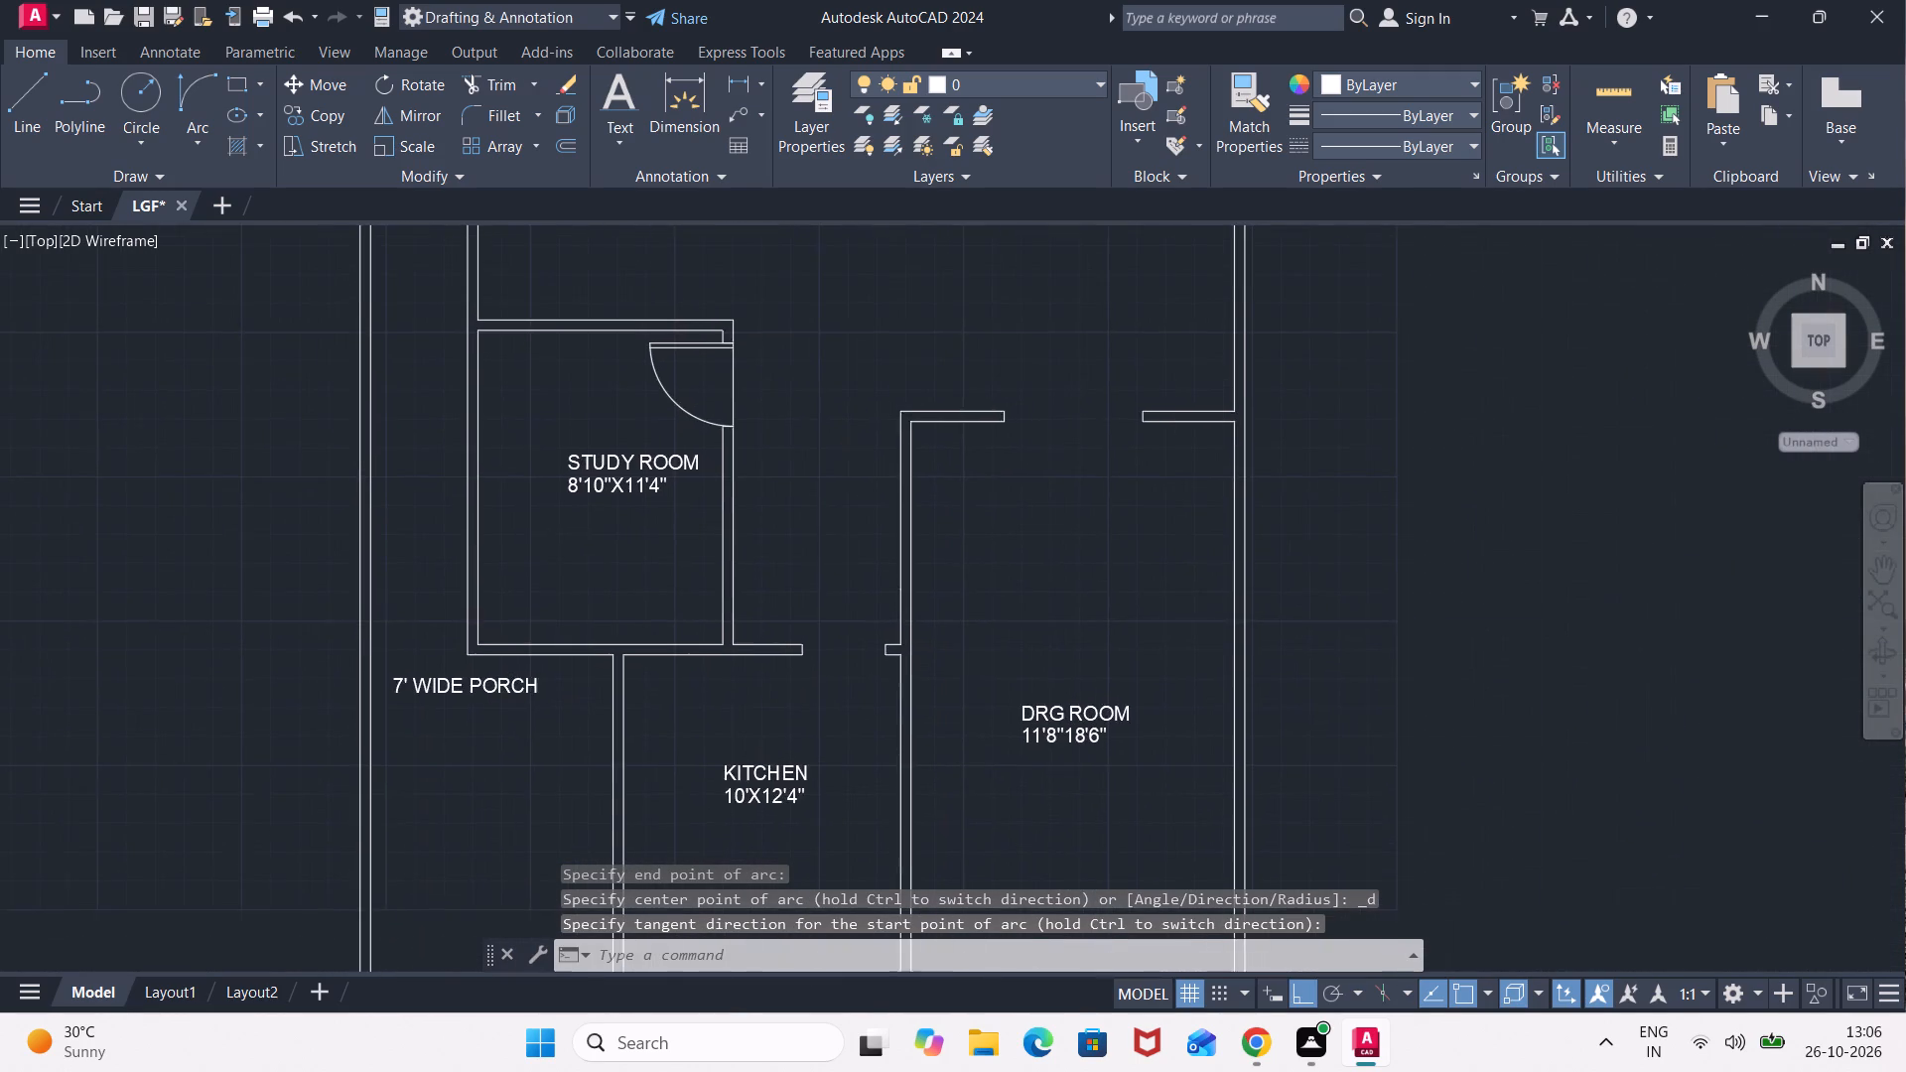
{"action": "scroll", "coordinate": [1046, 467], "scroll_direction": "up", "scroll_amount": 1}
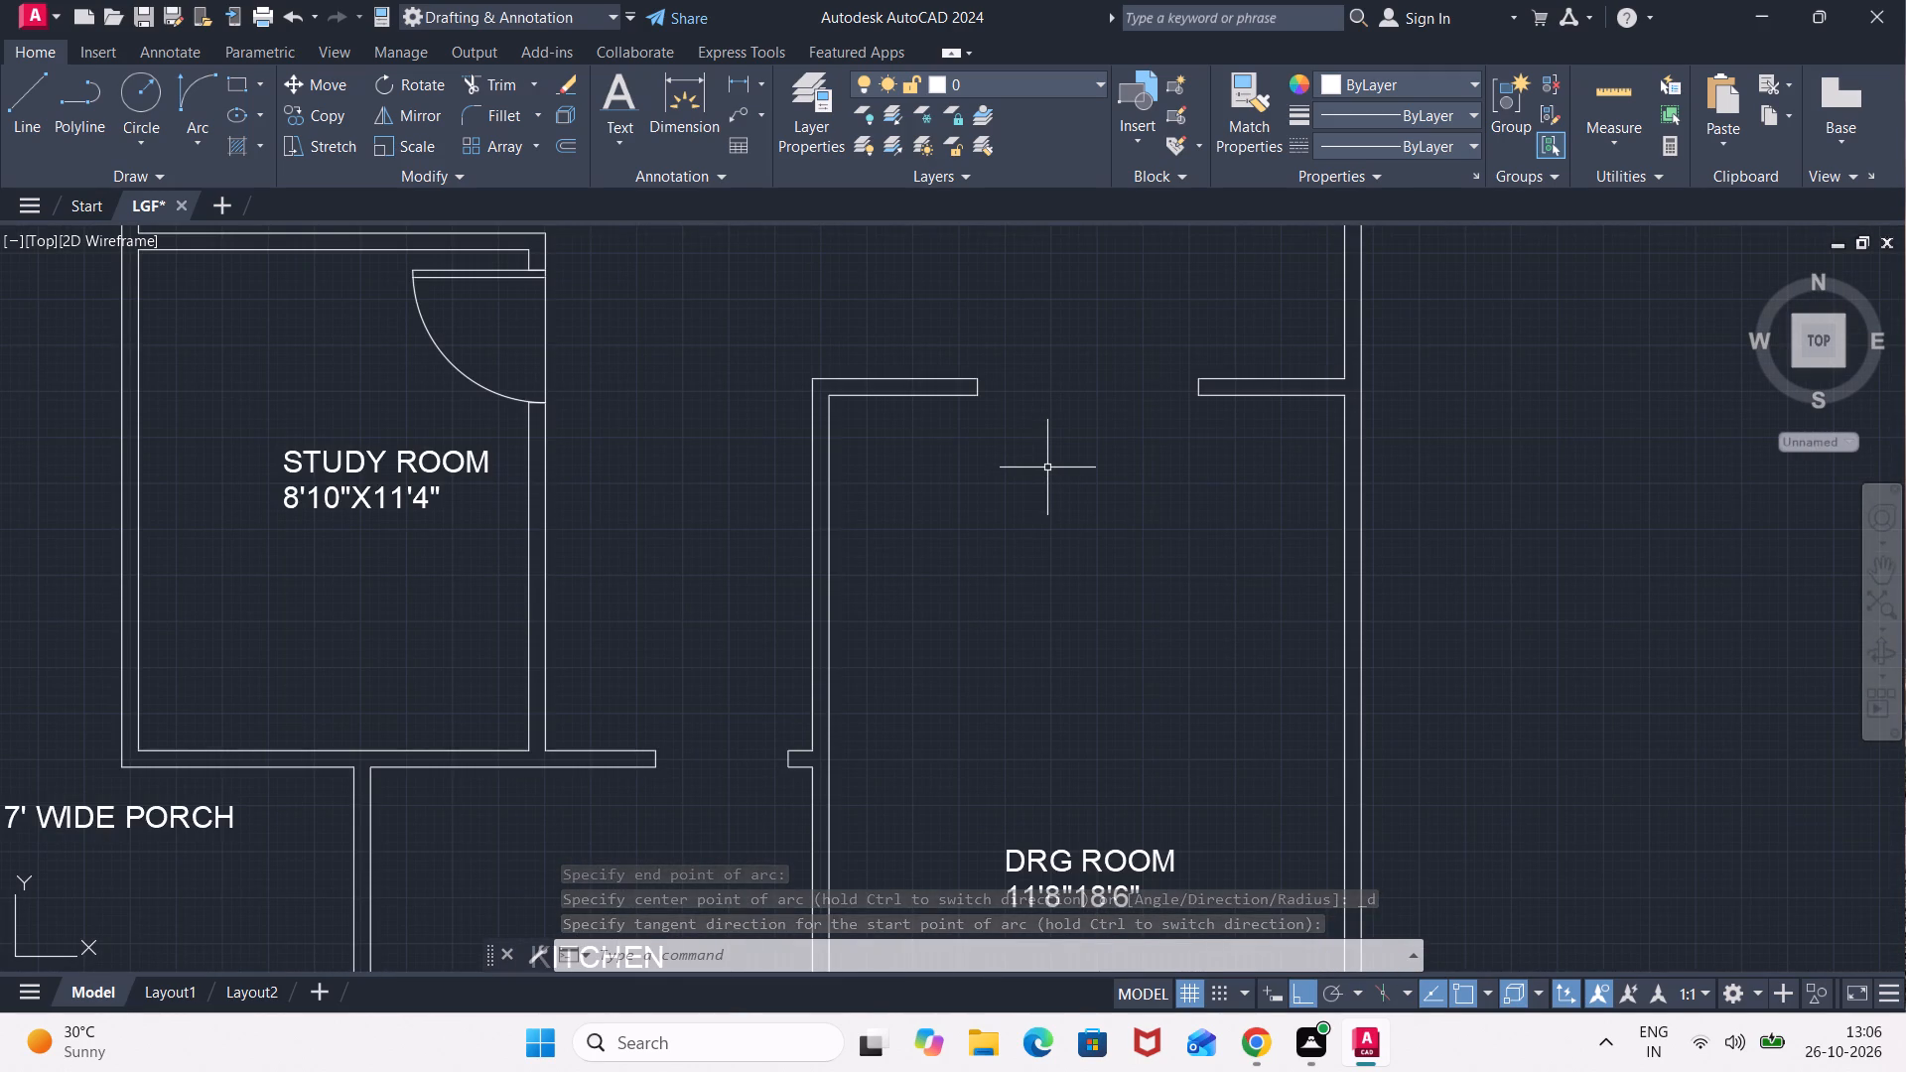
{"action": "scroll", "coordinate": [1127, 522], "scroll_direction": "down", "scroll_amount": 1}
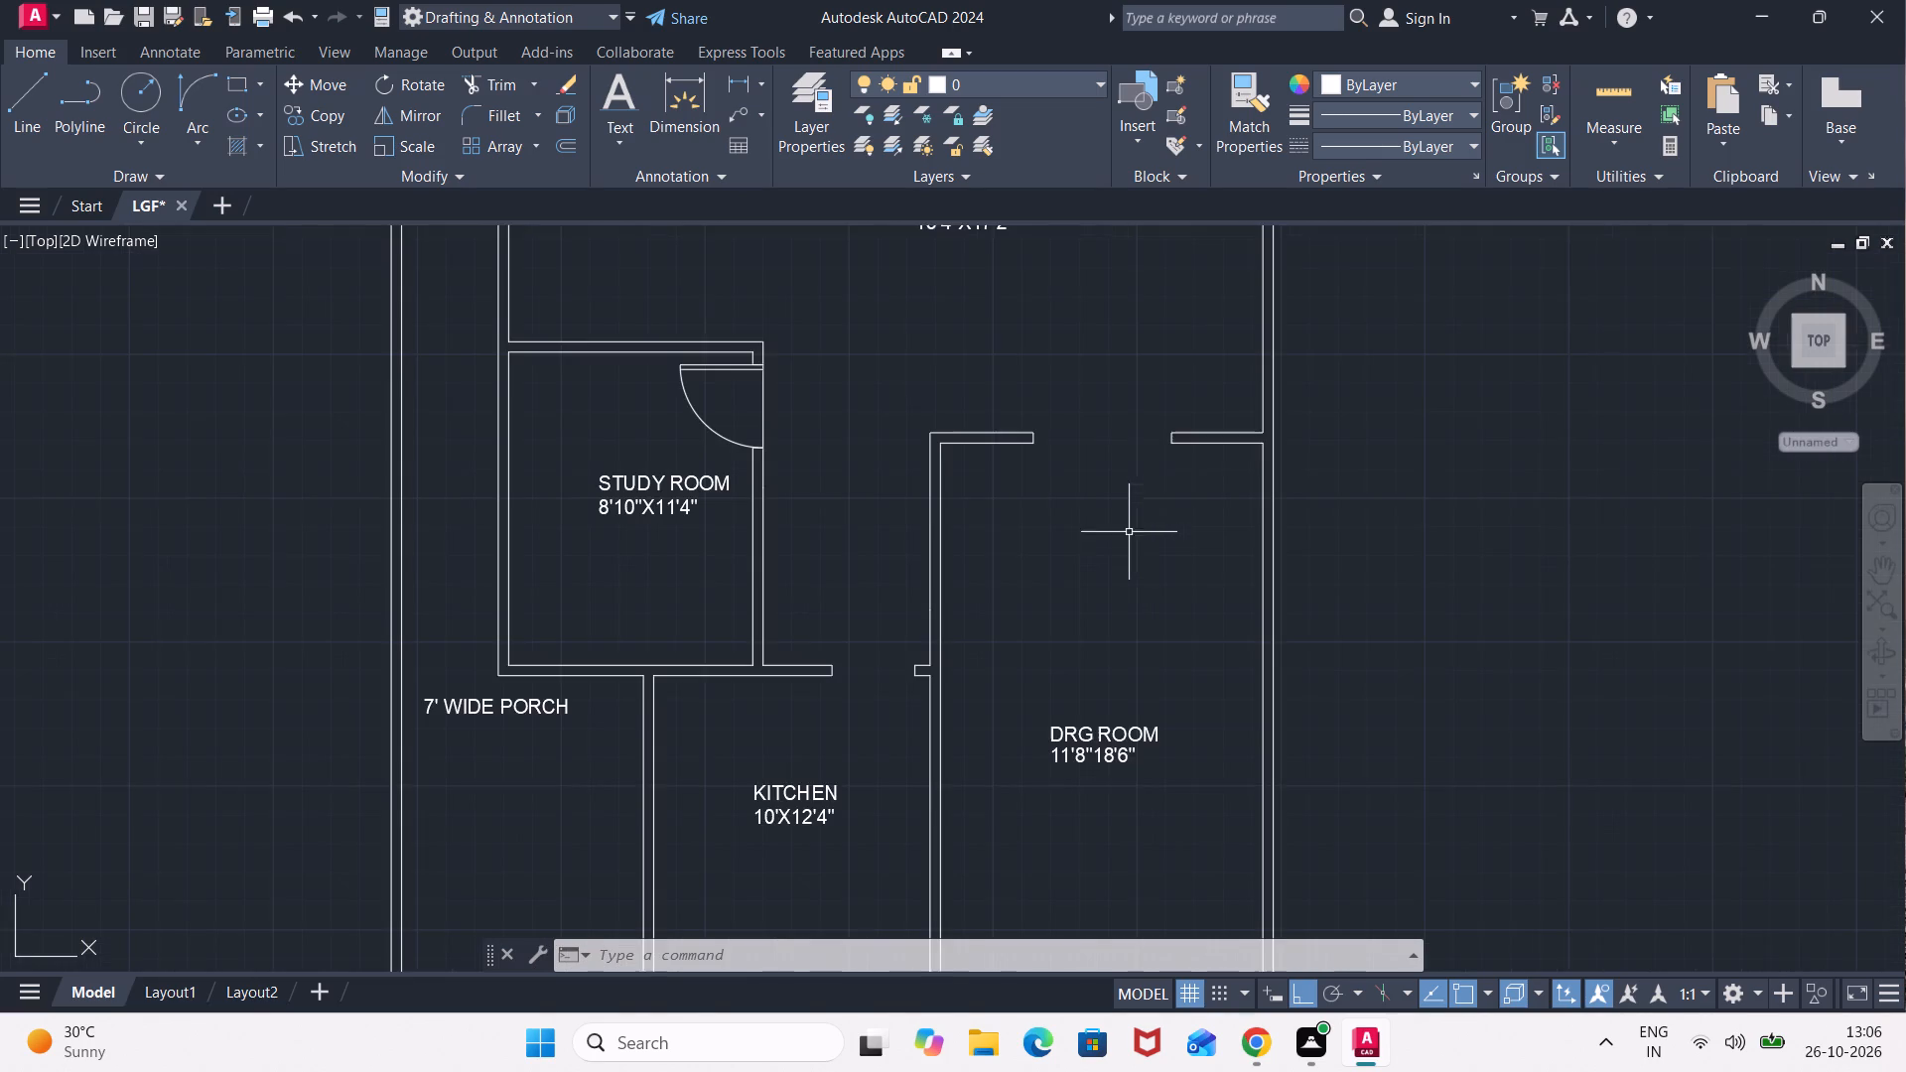
{"action": "middle_click_drag", "start_coordinate": [1139, 559], "coordinate": [1178, 329]}
{"action": "middle_click_drag", "start_coordinate": [1113, 728], "coordinate": [1032, 546]}
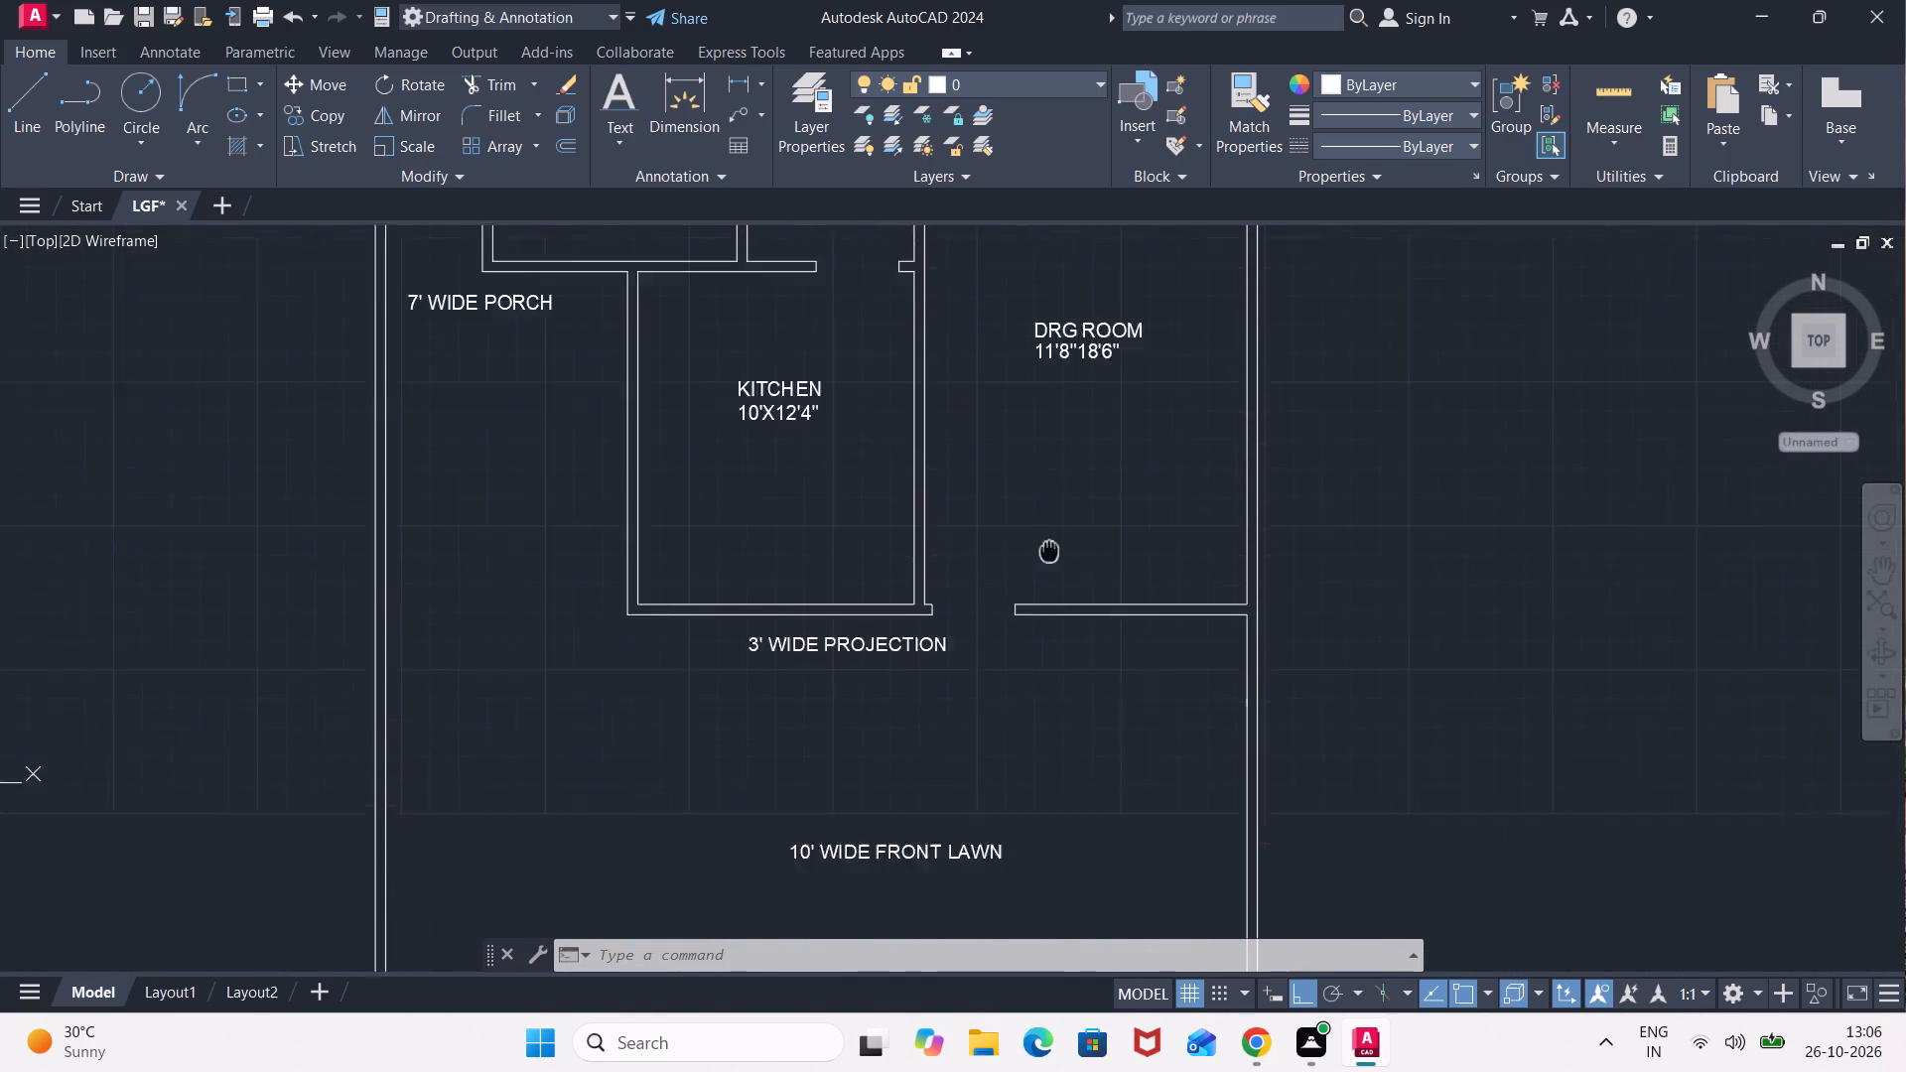
{"action": "middle_click_drag", "start_coordinate": [1032, 546], "coordinate": [998, 537]}
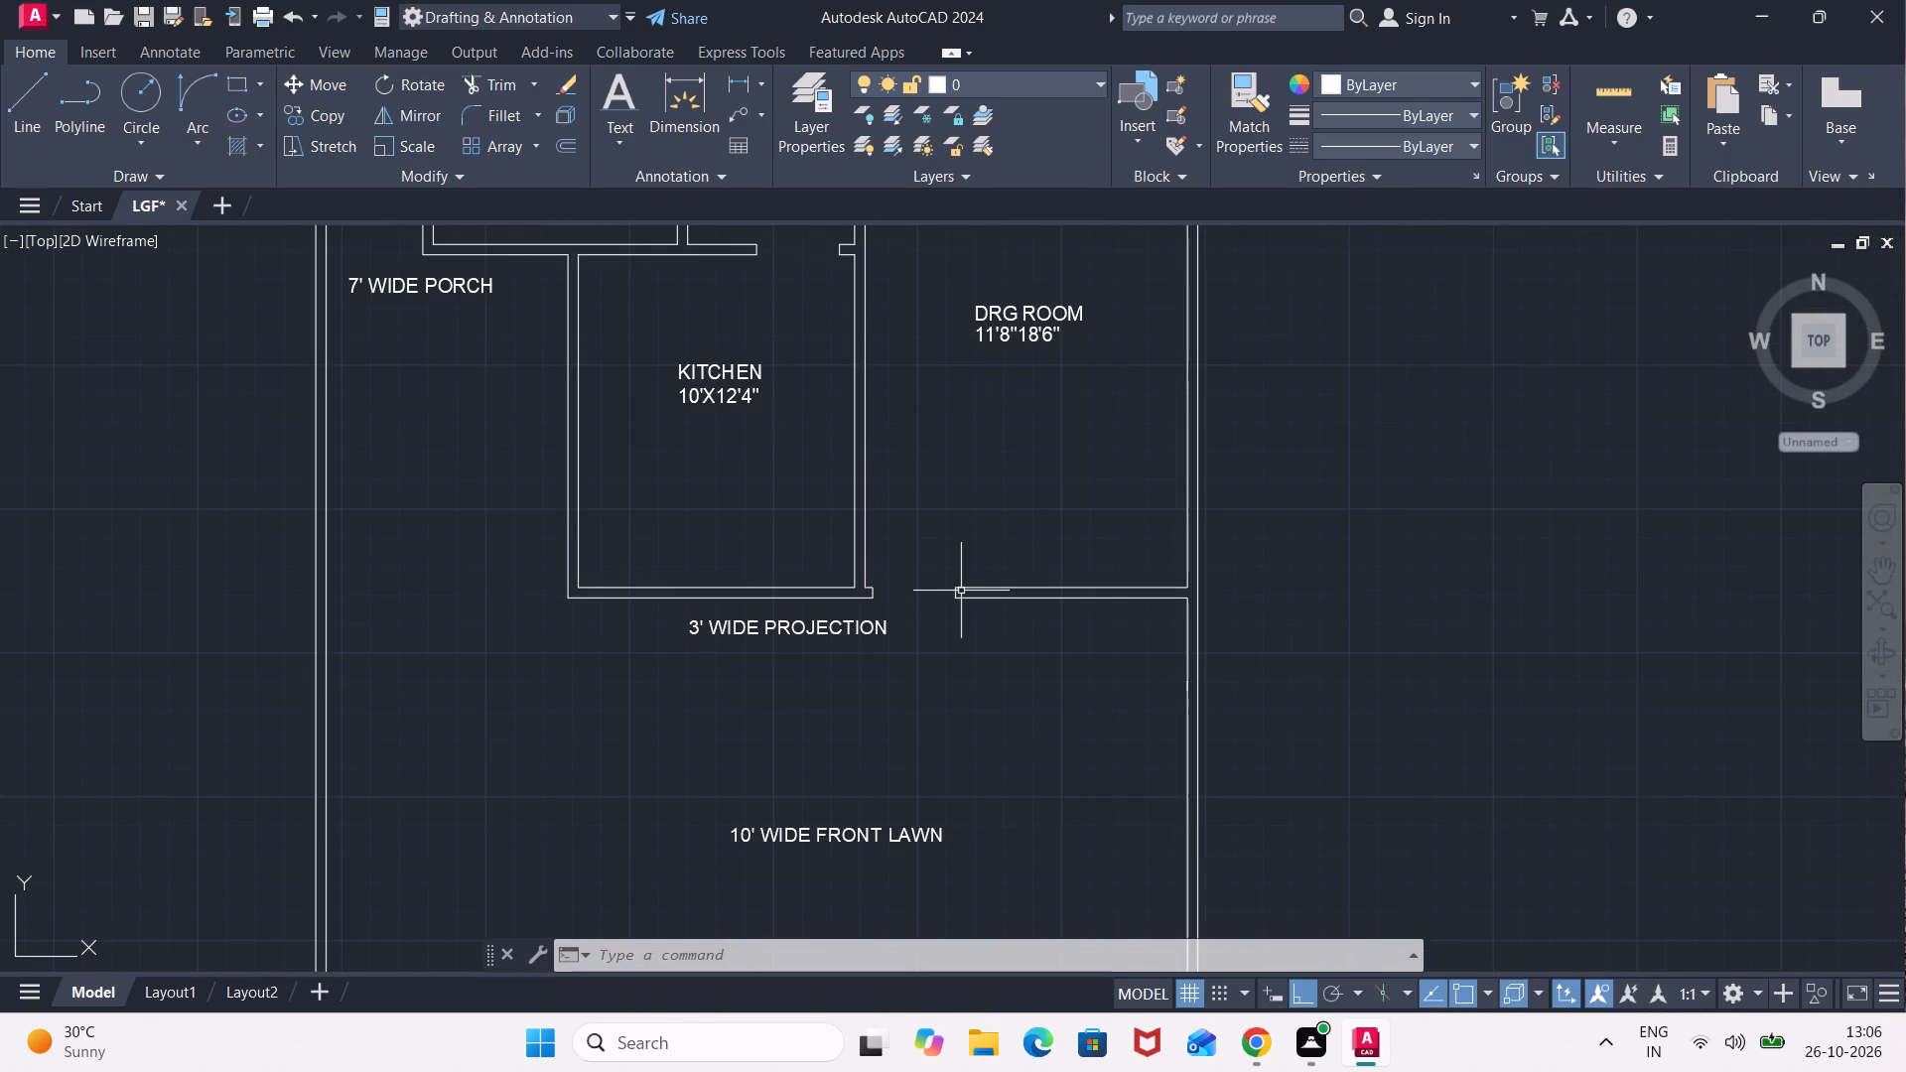
{"action": "middle_click_drag", "start_coordinate": [948, 617], "coordinate": [1004, 558]}
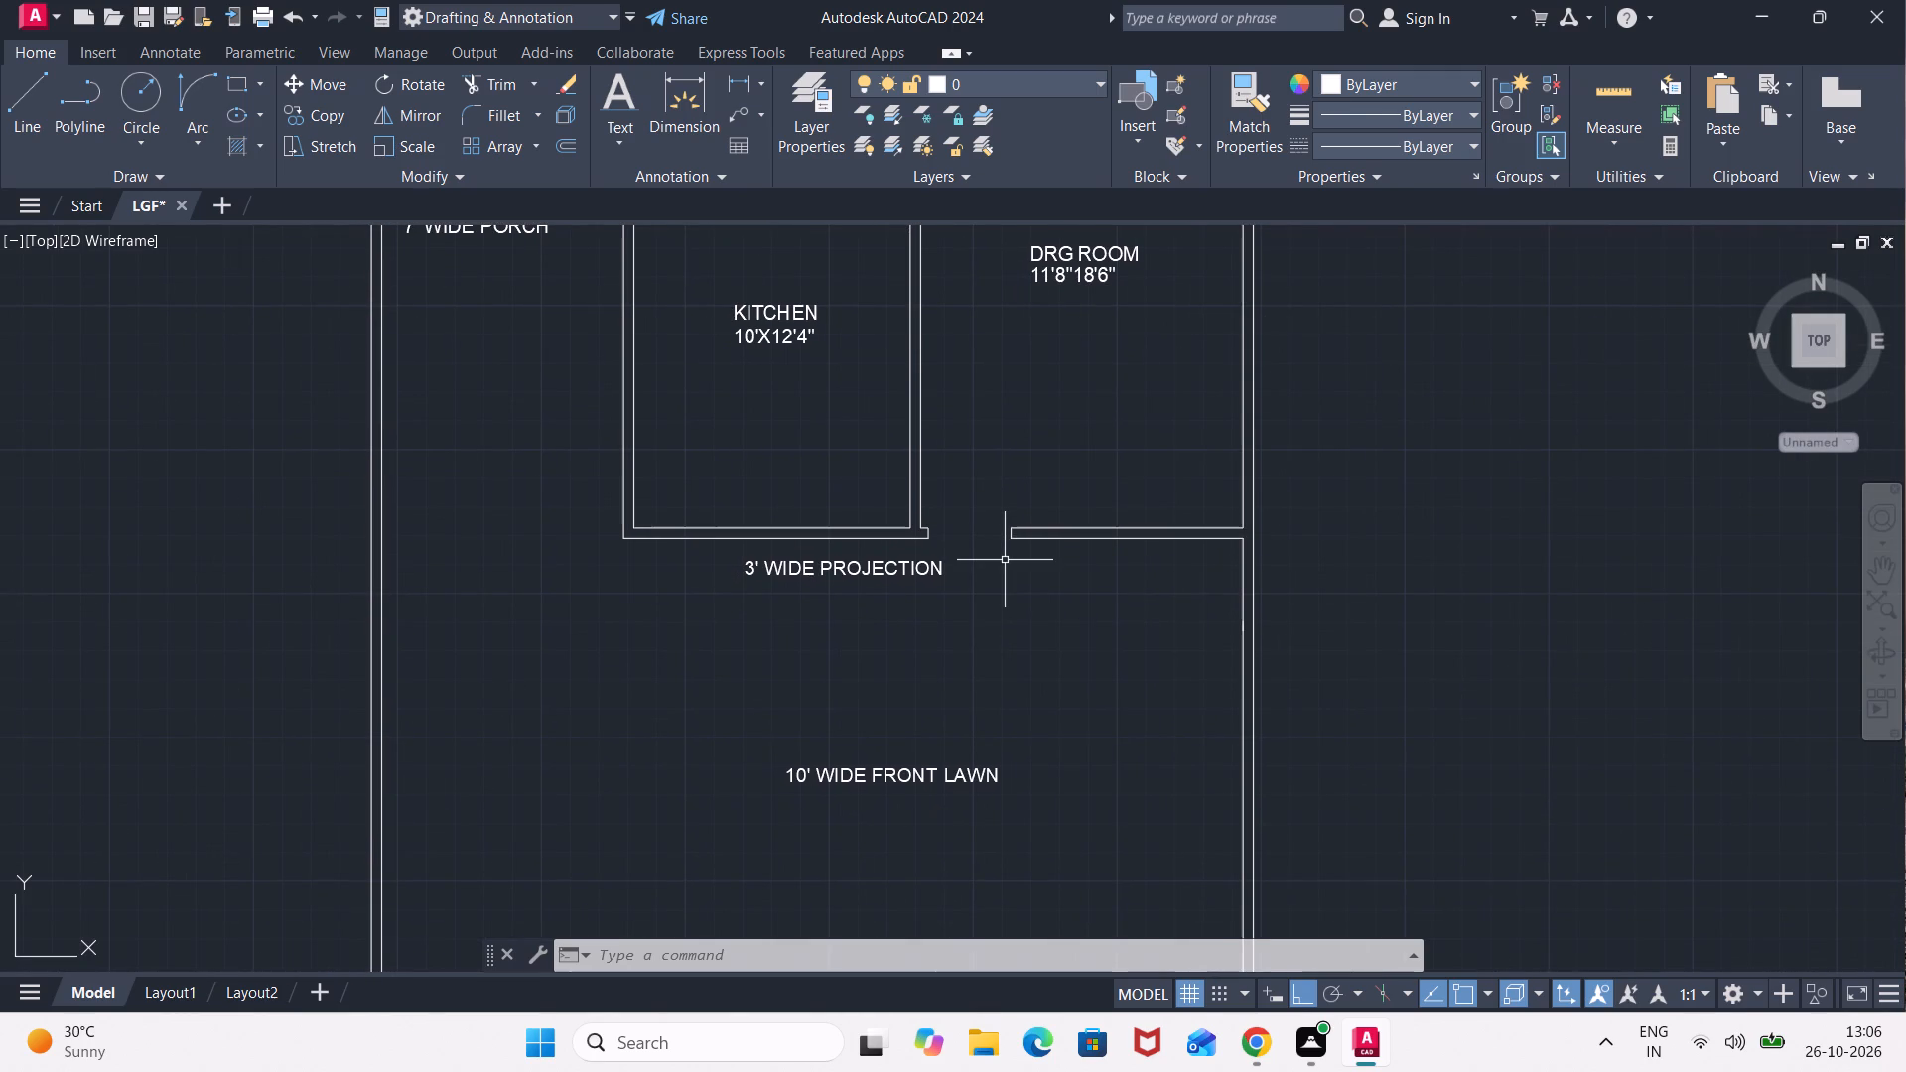
{"action": "scroll", "coordinate": [1008, 526], "scroll_direction": "up", "scroll_amount": 2}
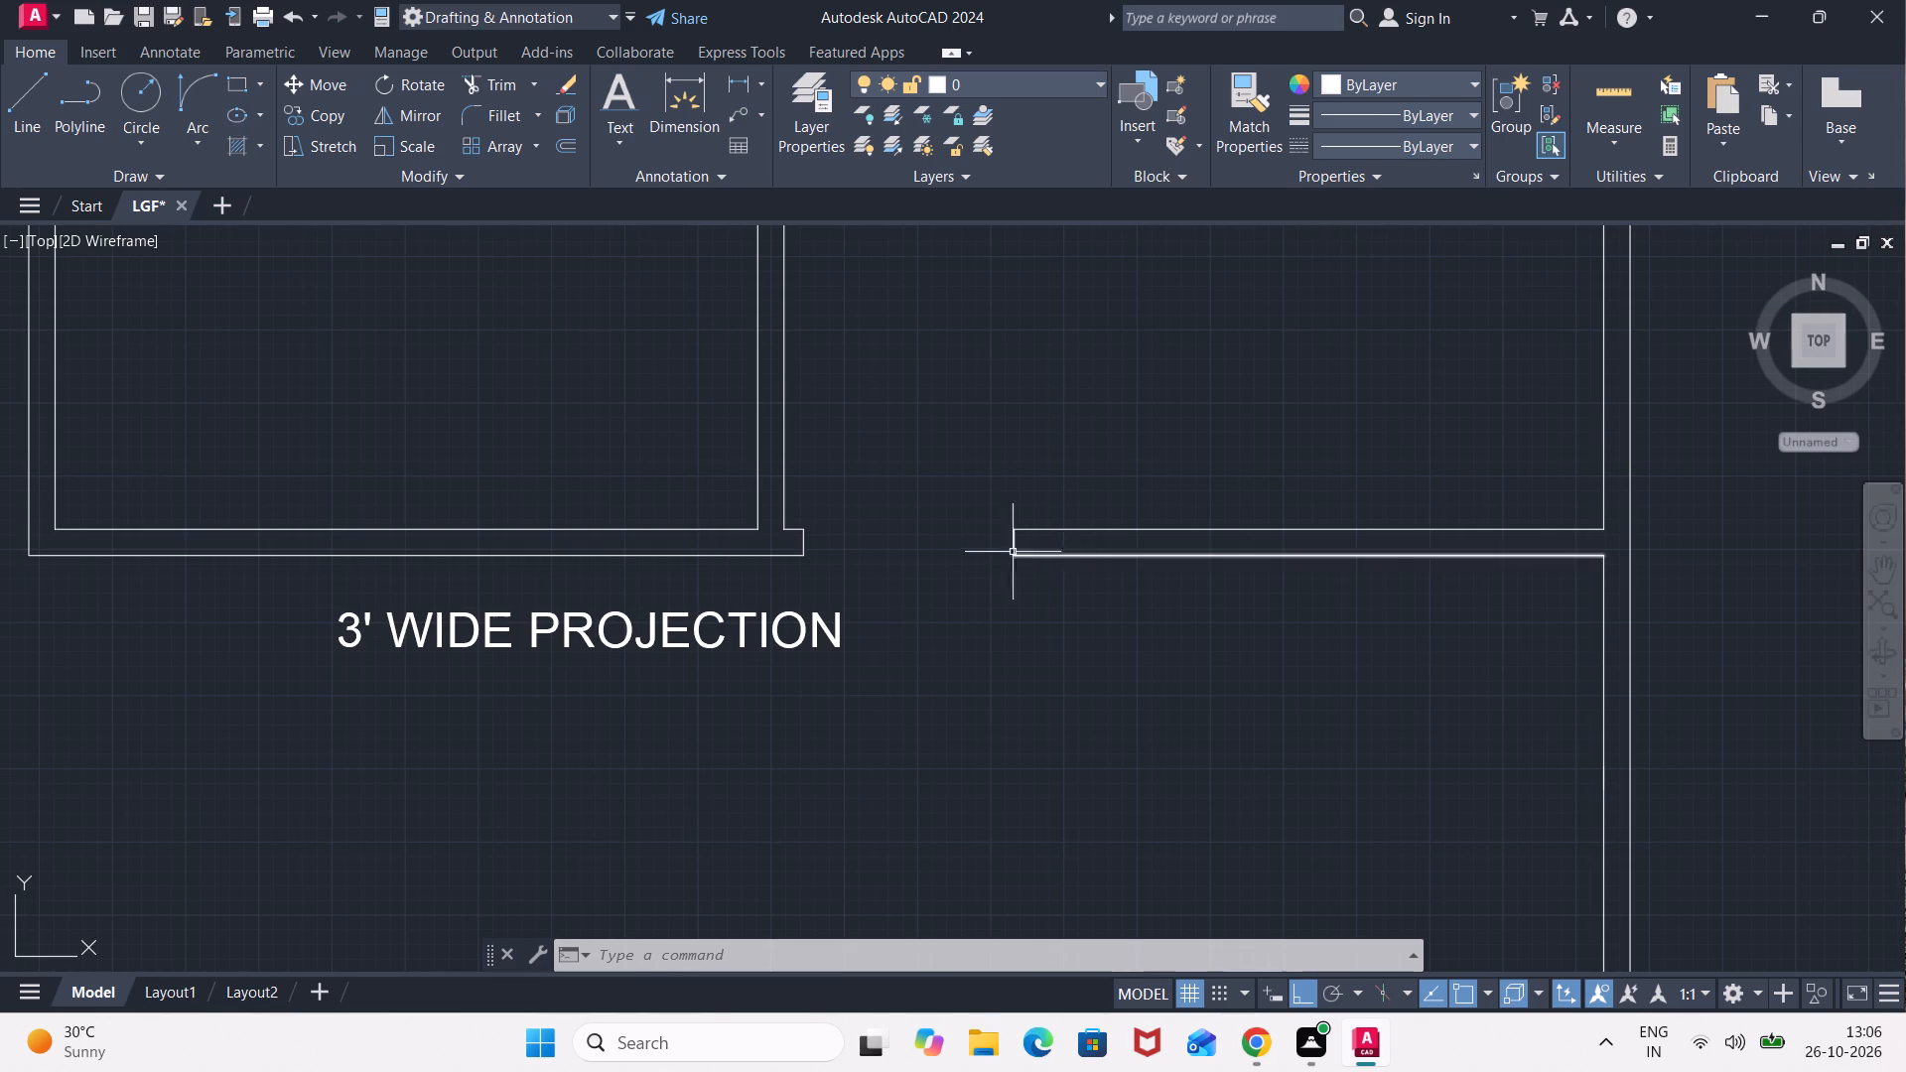
{"action": "key", "text": "o"}
{"action": "key", "text": "Return"}
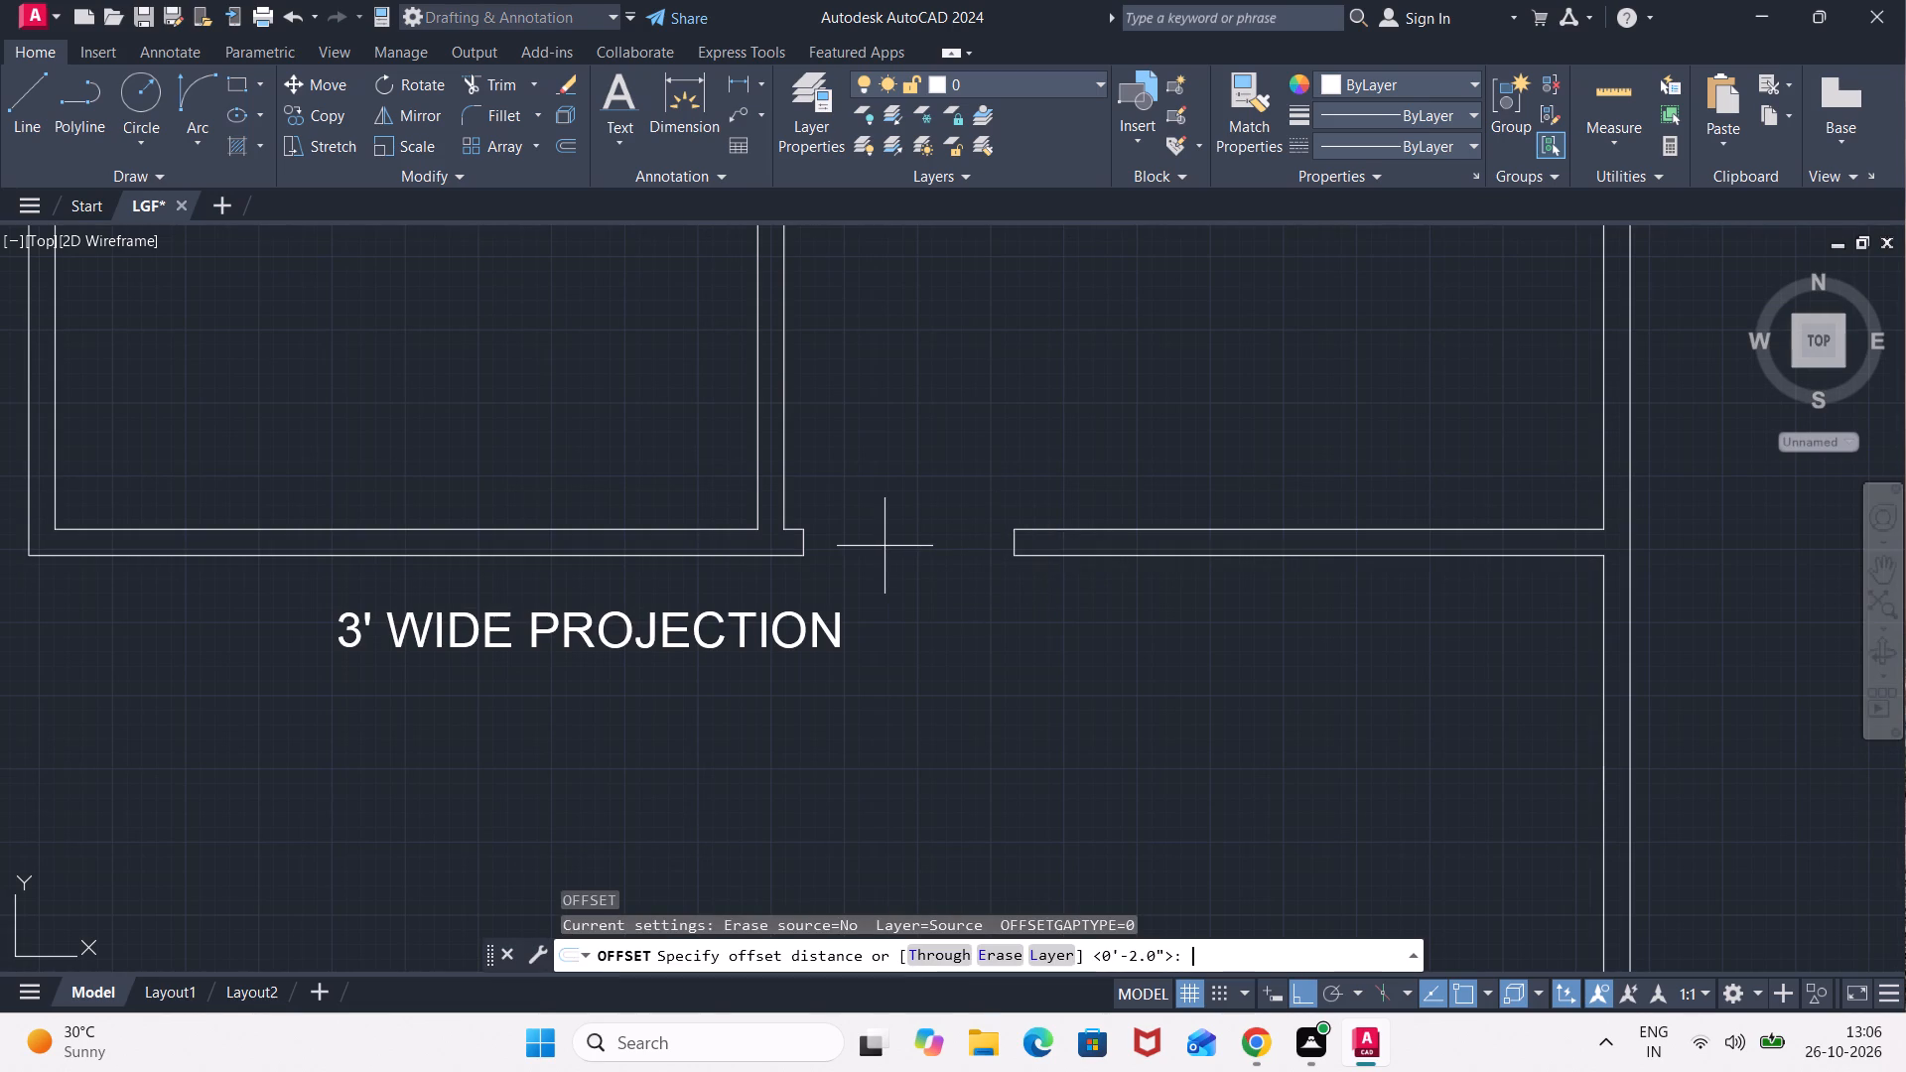
{"action": "type", "text": "4'"}
{"action": "key", "text": "Return"}
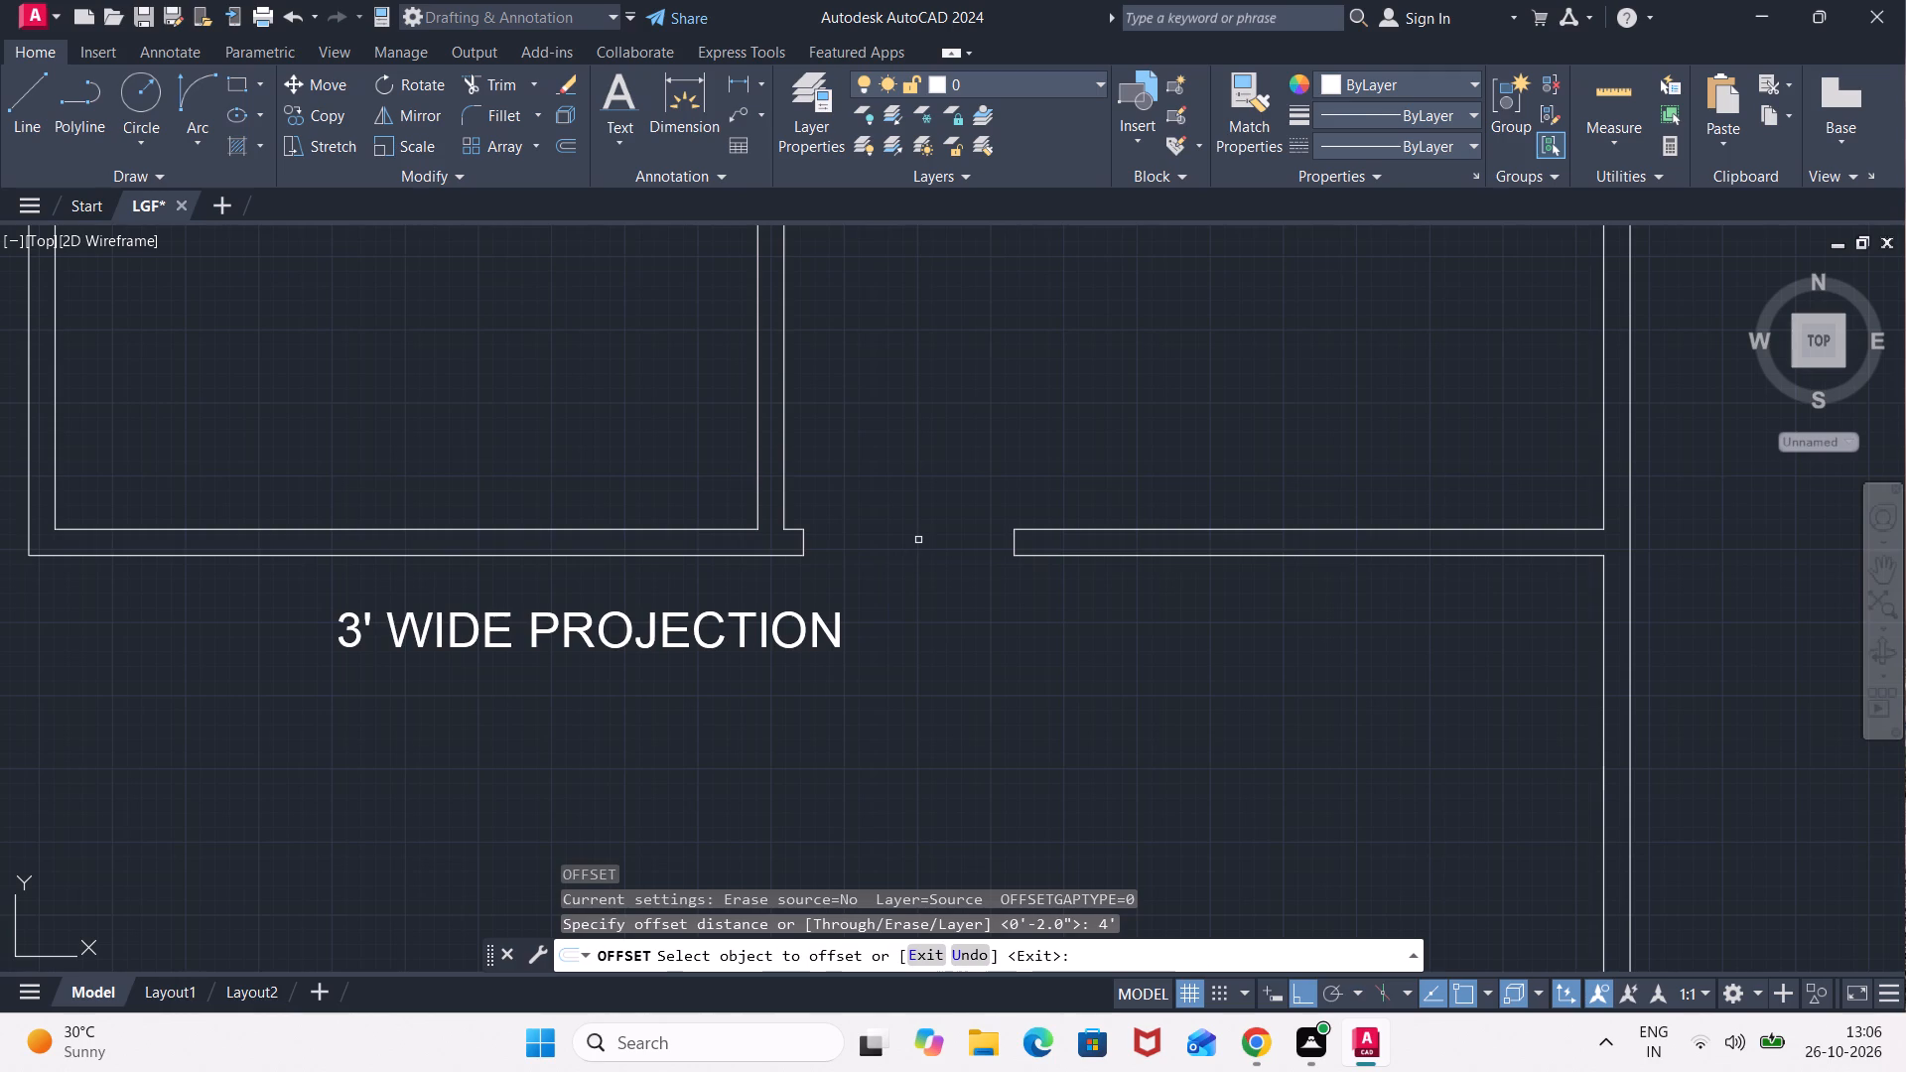
{"action": "left_click", "coordinate": [805, 542]}
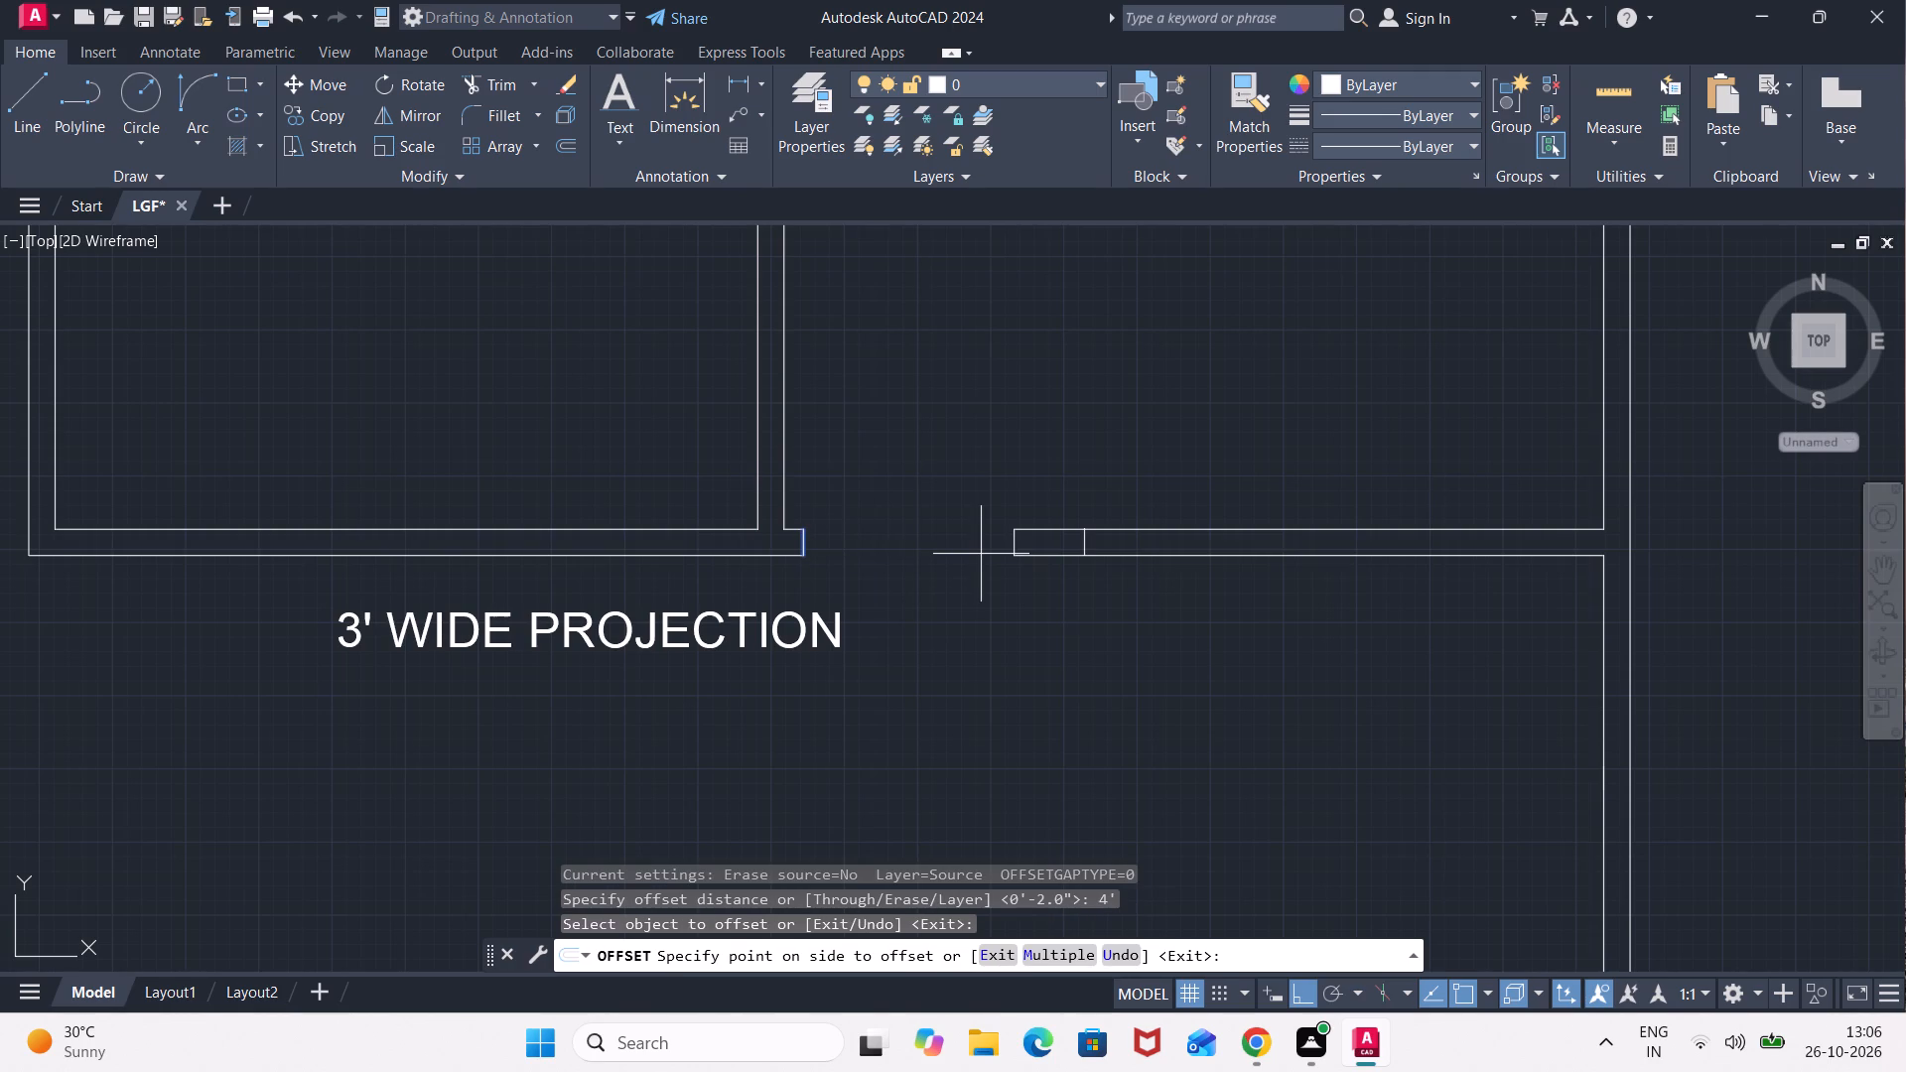
{"action": "left_click", "coordinate": [981, 554]}
{"action": "key", "text": "Escape"}
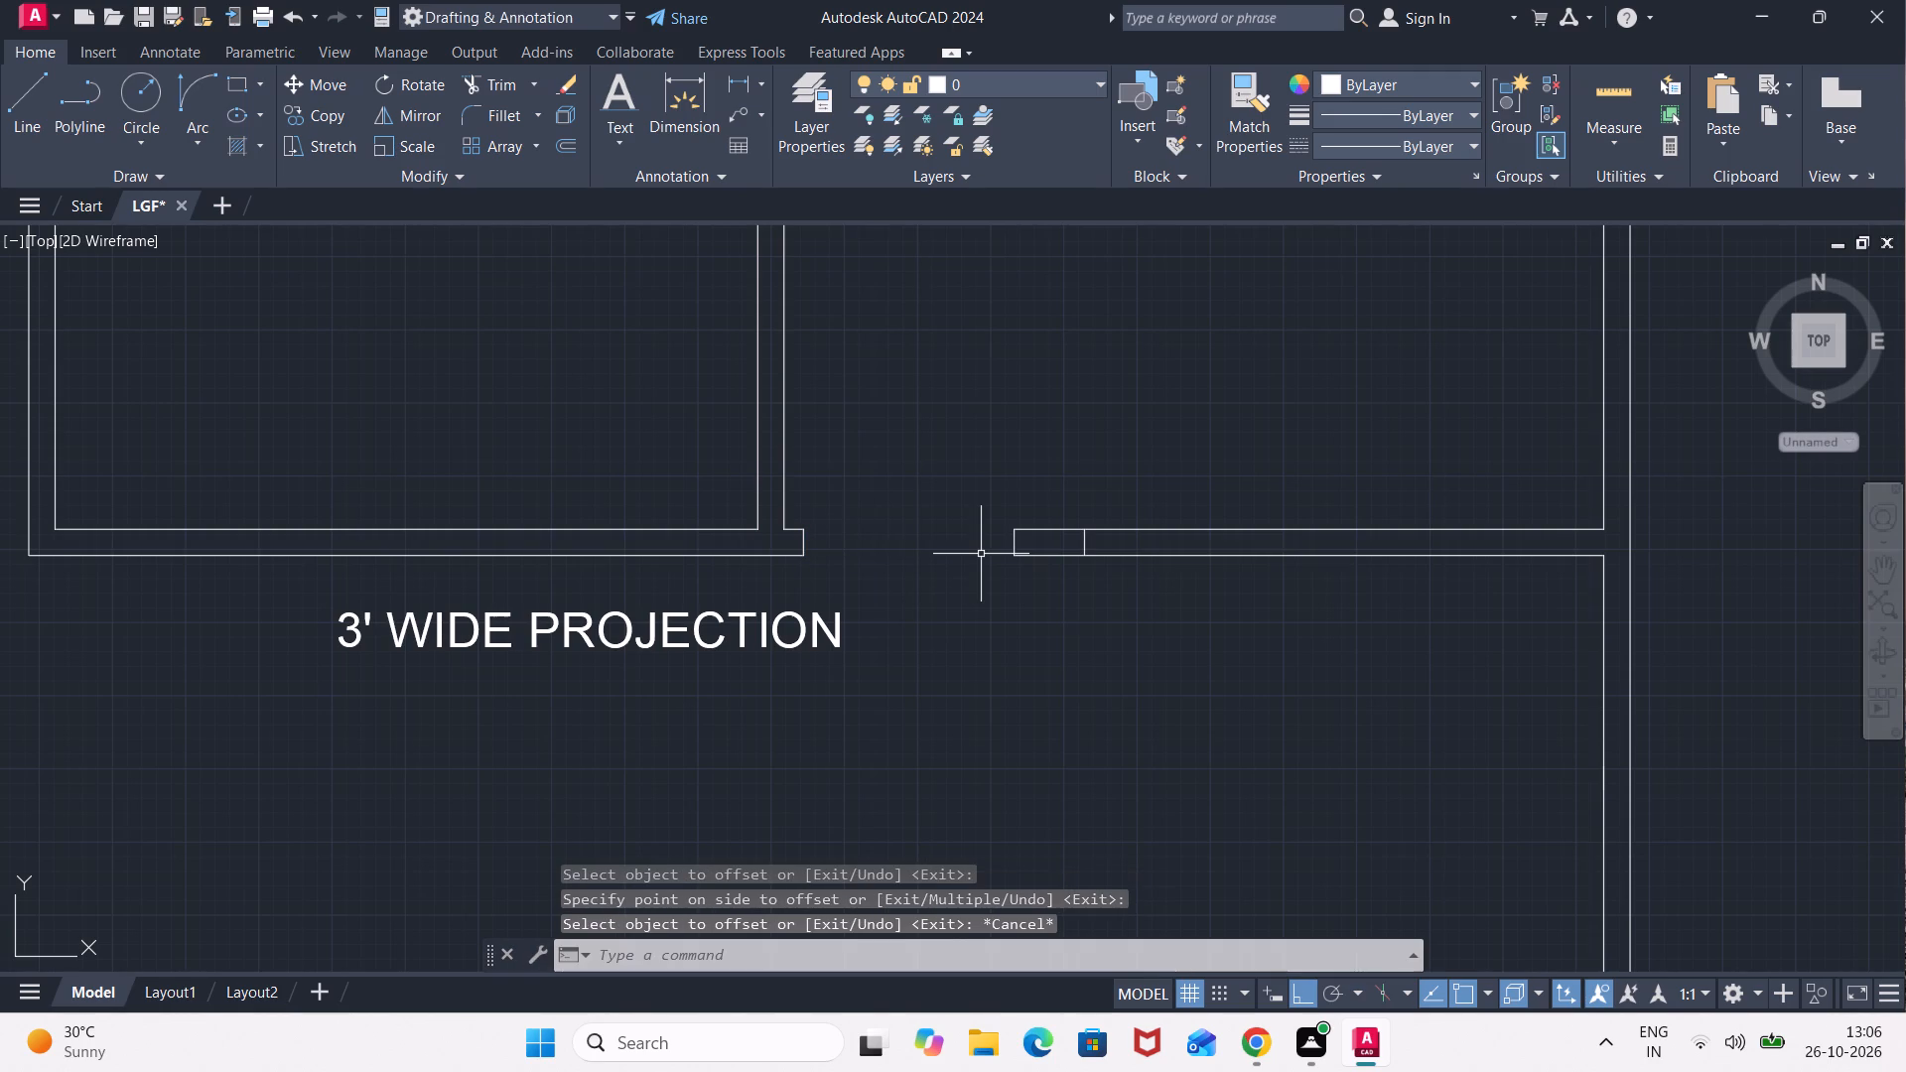
Trim both front wall faces back to the new 4' jamb line and remove the old jamb line at the DRG ROOM's front opening.
{"action": "type", "text": "TR"}
{"action": "key", "text": "Return"}
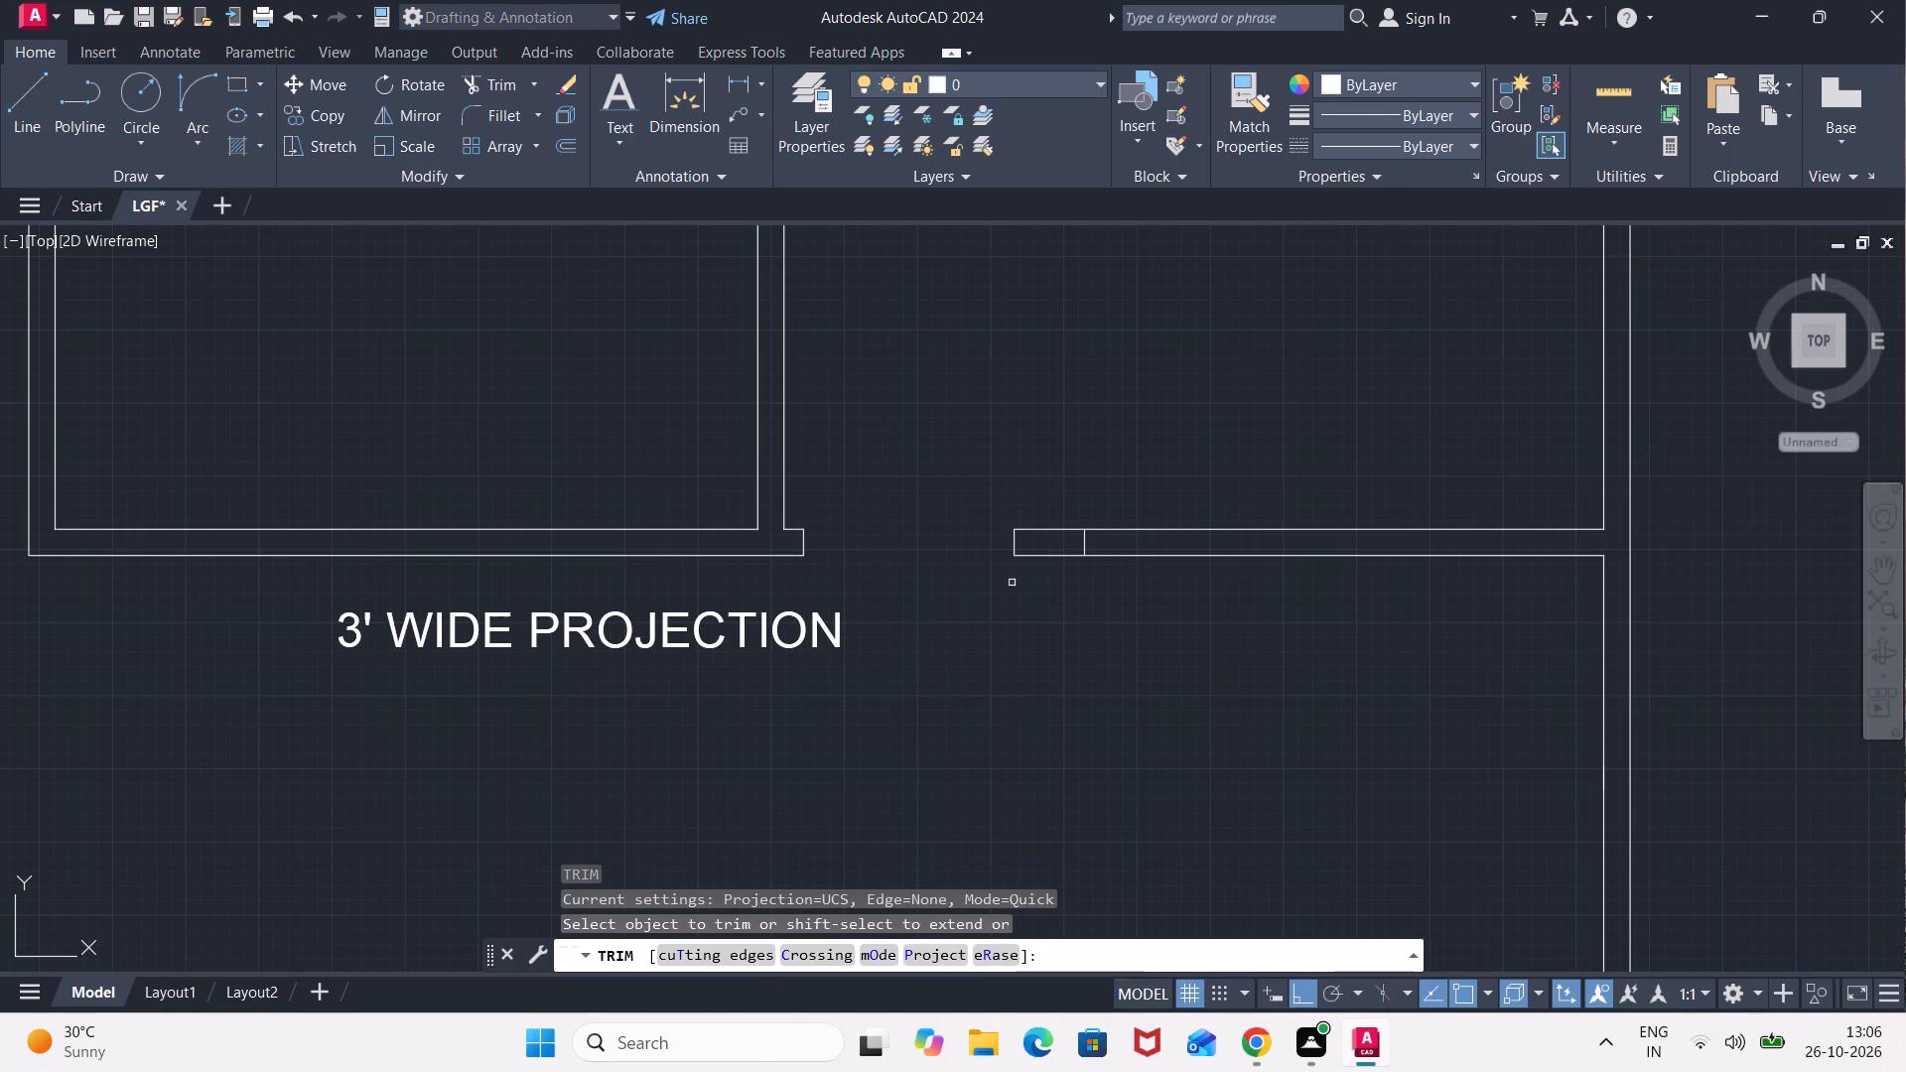
{"action": "left_click_drag", "start_coordinate": [1066, 573], "coordinate": [1066, 549]}
{"action": "left_click", "coordinate": [1064, 486]}
{"action": "left_click", "coordinate": [1063, 485]}
{"action": "left_click_drag", "start_coordinate": [1059, 499], "coordinate": [1041, 523]}
{"action": "left_click", "coordinate": [1040, 524]}
{"action": "left_click", "coordinate": [1003, 544]}
{"action": "scroll", "coordinate": [942, 562], "scroll_direction": "down", "scroll_amount": 3}
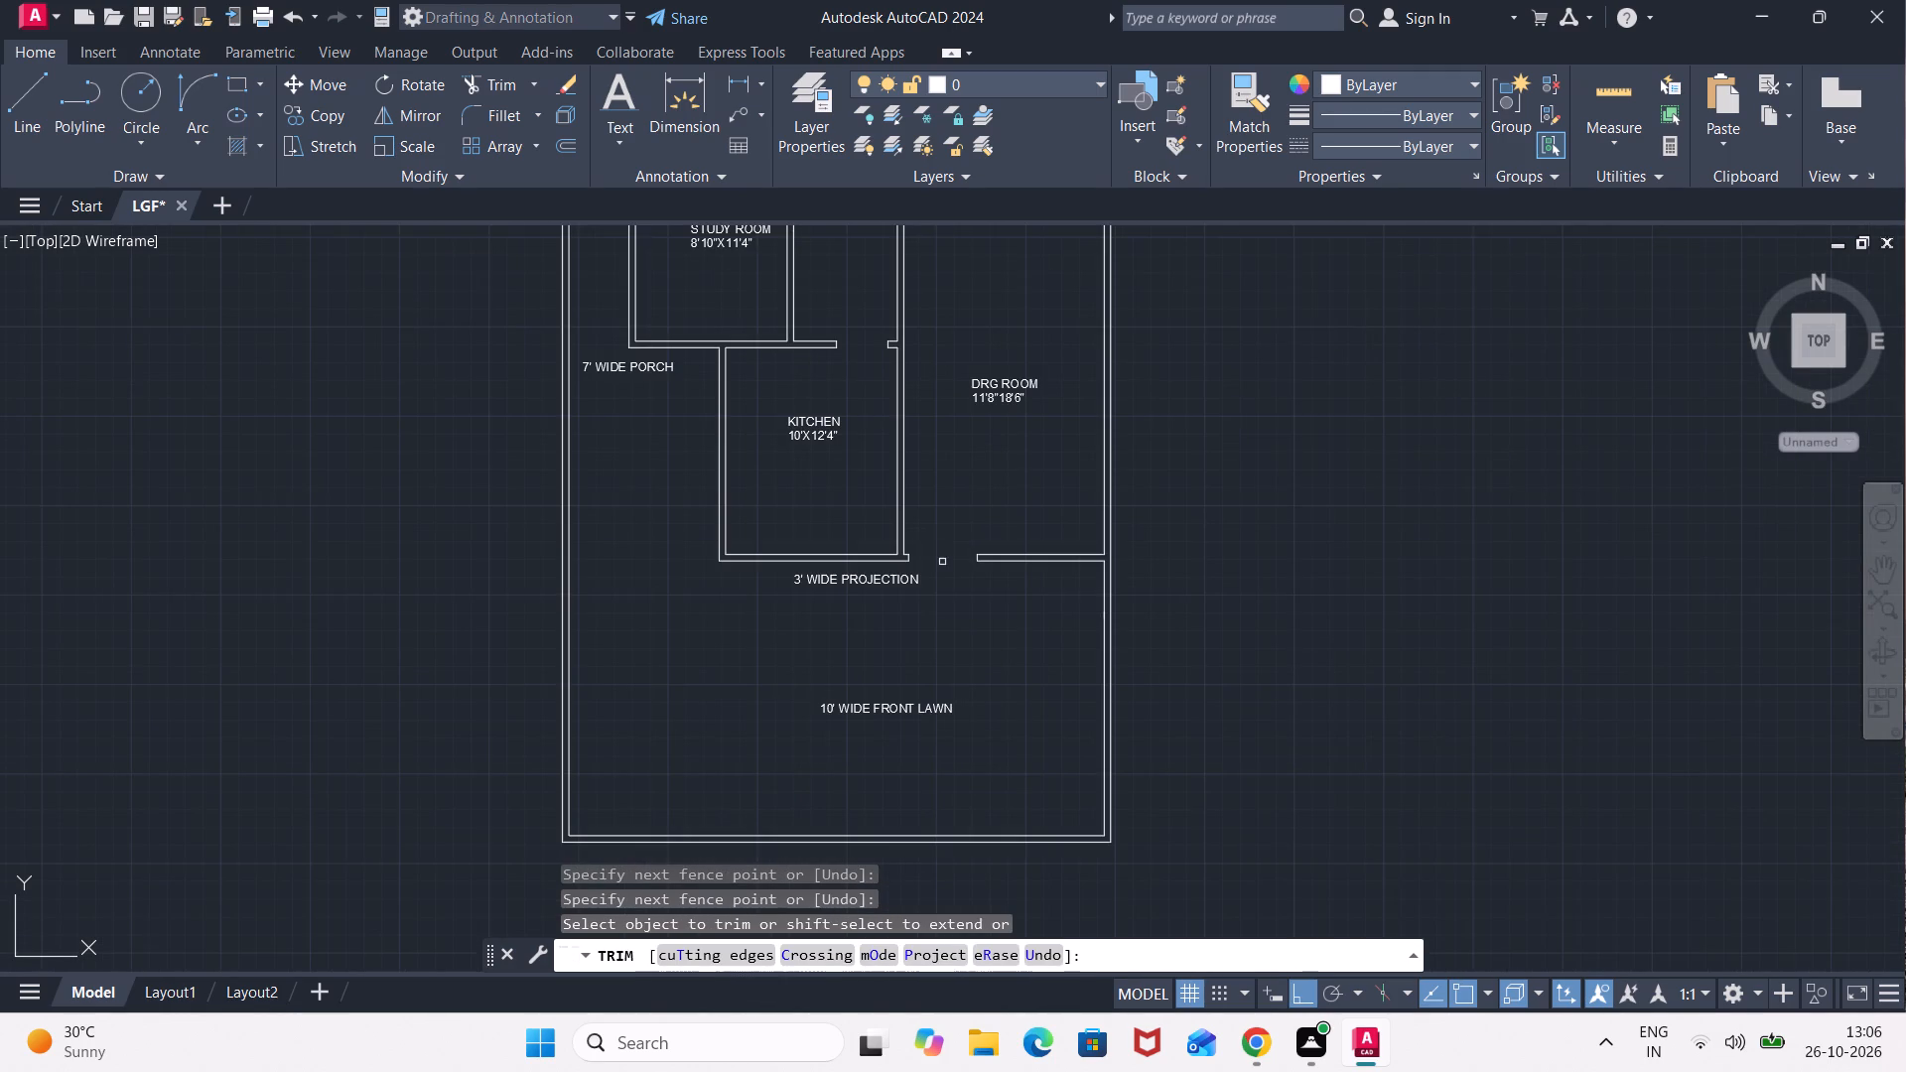
{"action": "key", "text": "Escape"}
Draw a line across the outer side of the DRG ROOM's front opening, continuing with a 4' door-leaf line into the room from the kitchen-side jamb.
{"action": "scroll", "coordinate": [988, 544], "scroll_direction": "up", "scroll_amount": 2}
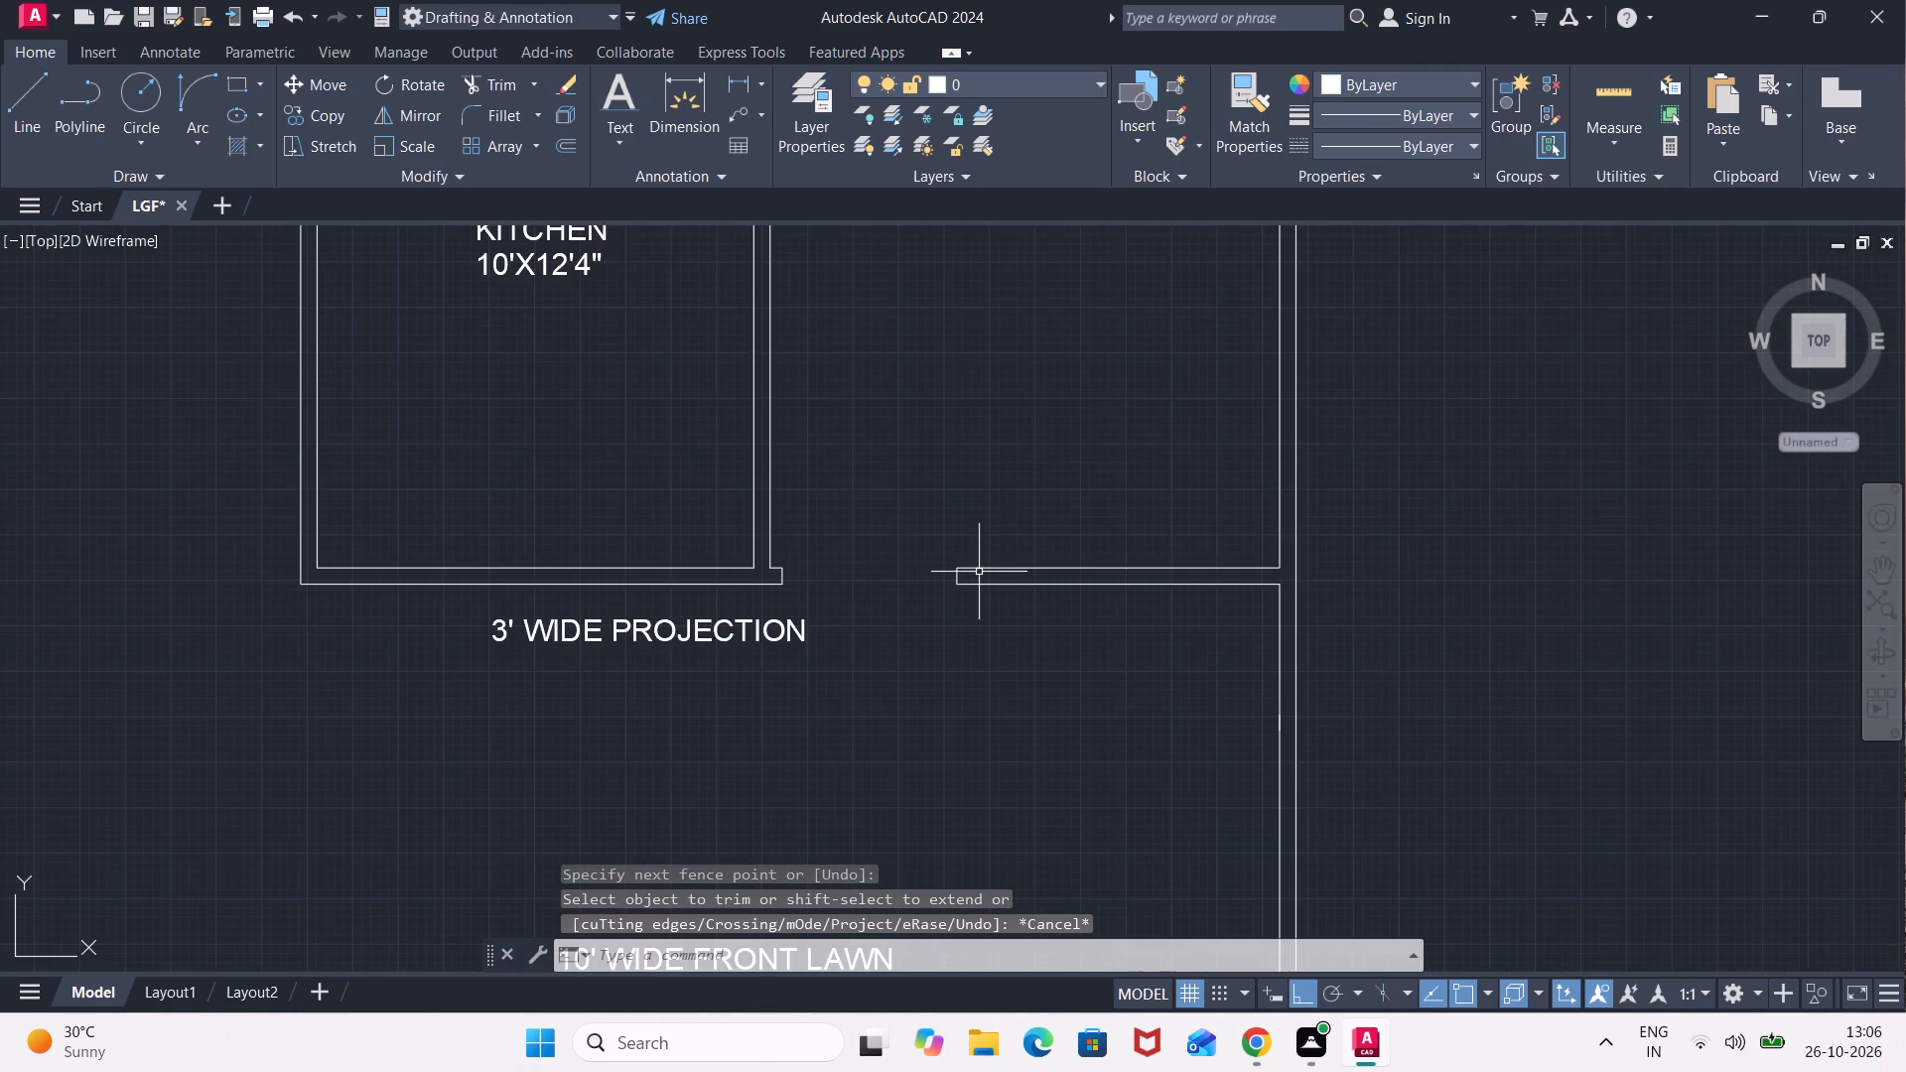
{"action": "key", "text": "l"}
{"action": "key", "text": "Return"}
{"action": "scroll", "coordinate": [957, 594], "scroll_direction": "up", "scroll_amount": 1}
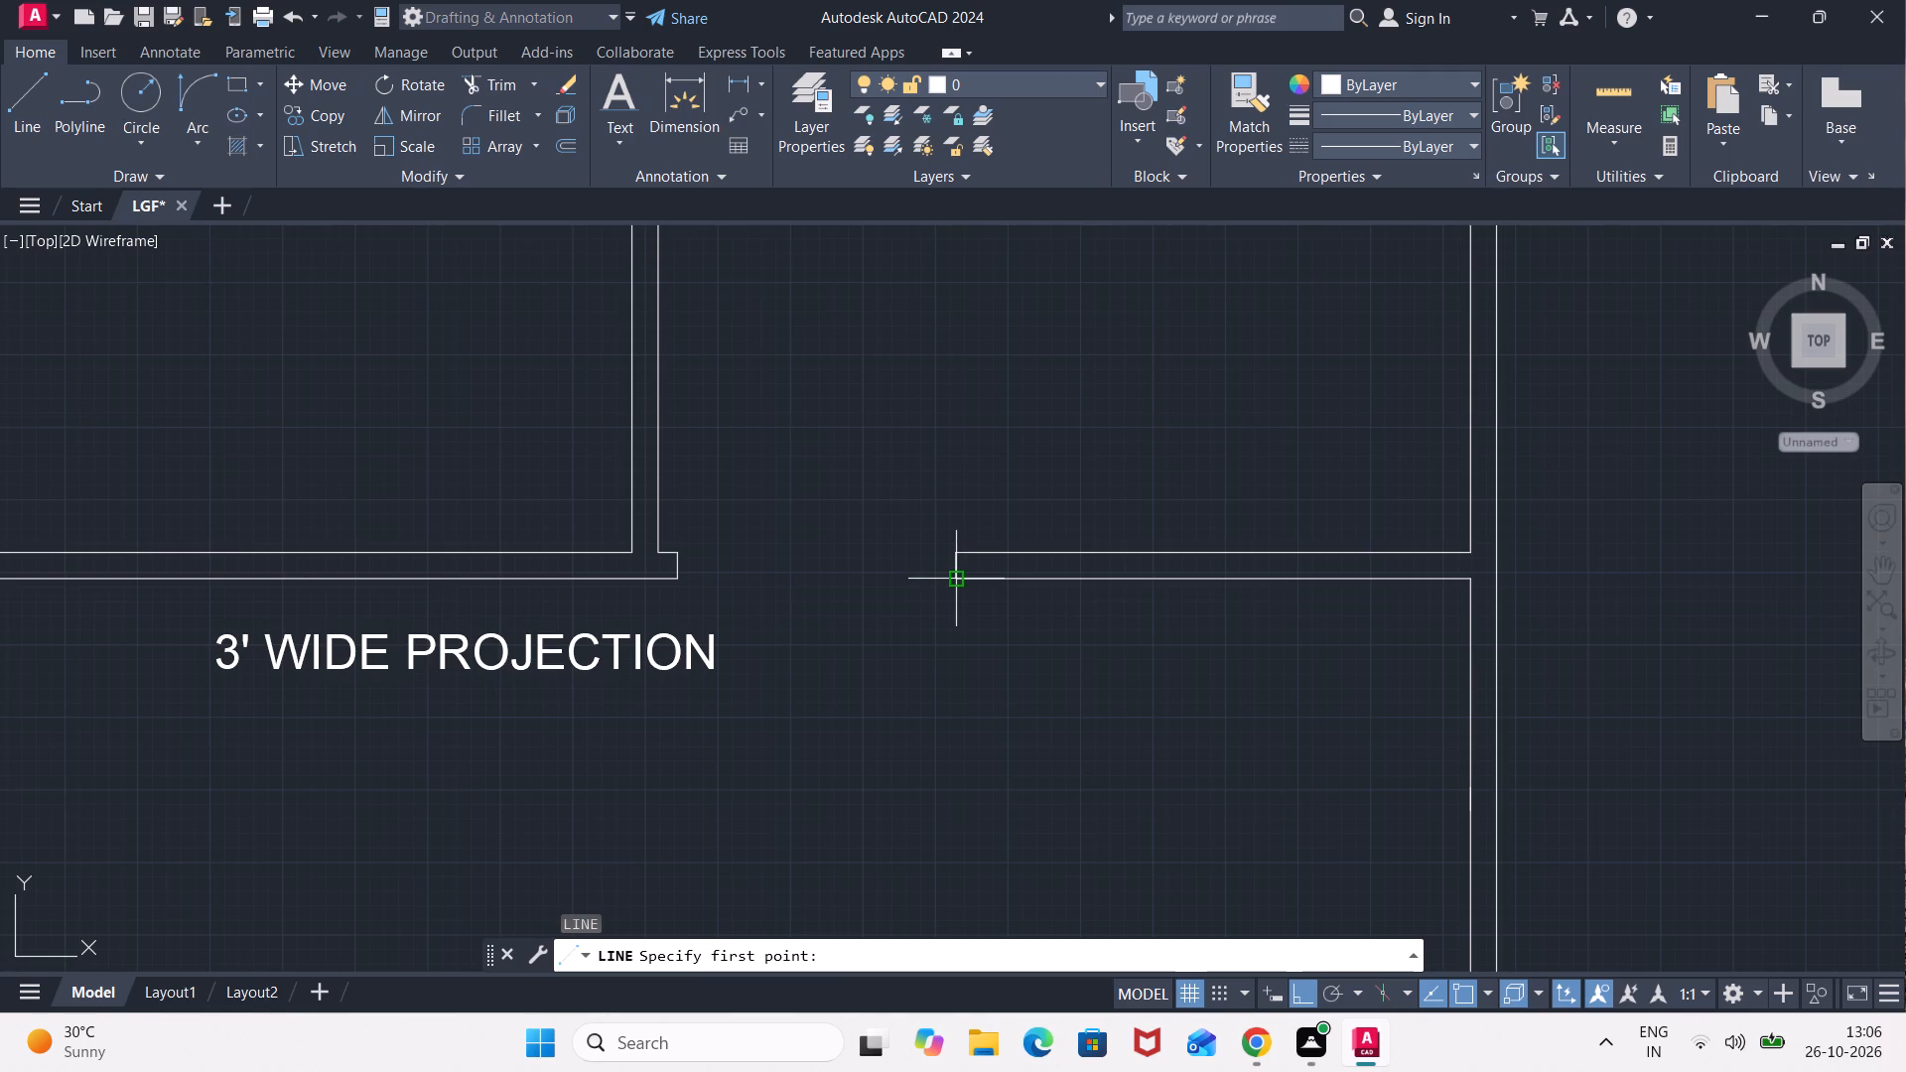
{"action": "left_click", "coordinate": [959, 579]}
{"action": "left_click", "coordinate": [679, 579]}
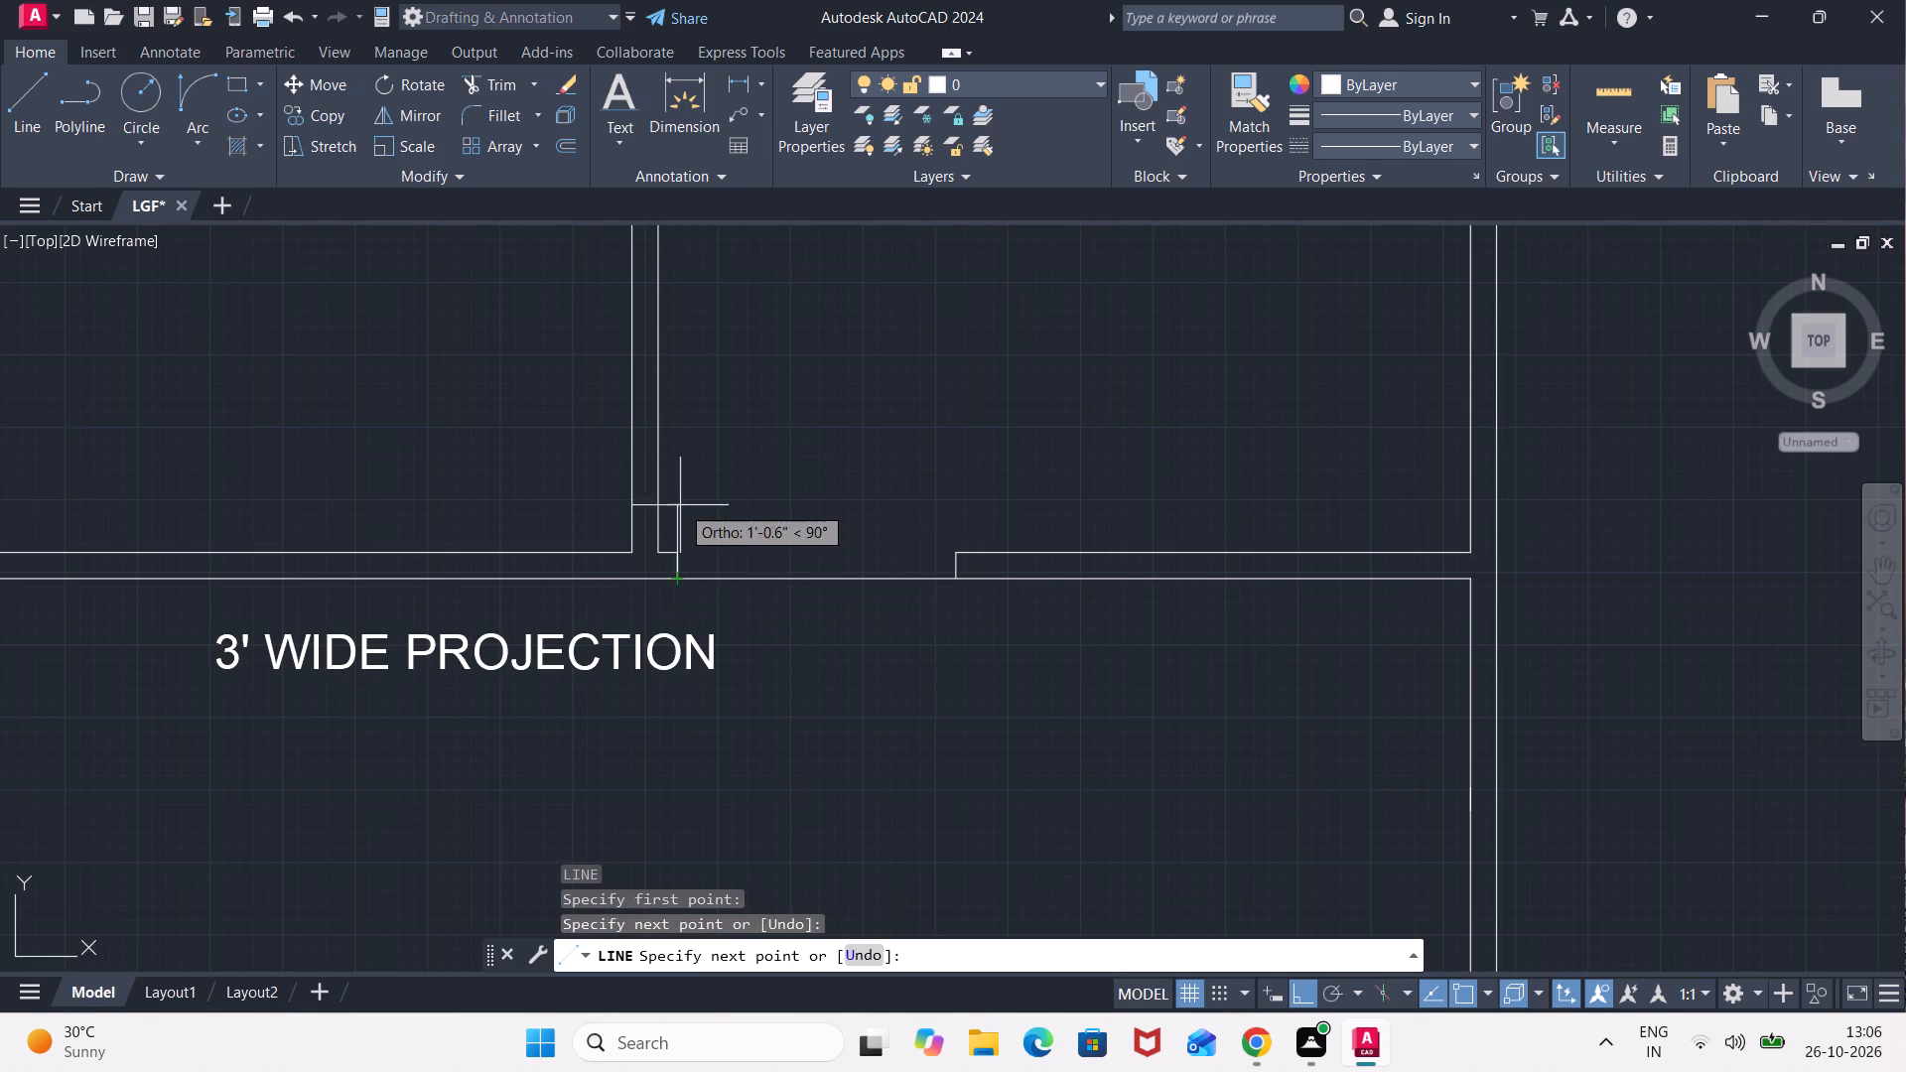
{"action": "type", "text": "4'"}
{"action": "key", "text": "Return"}
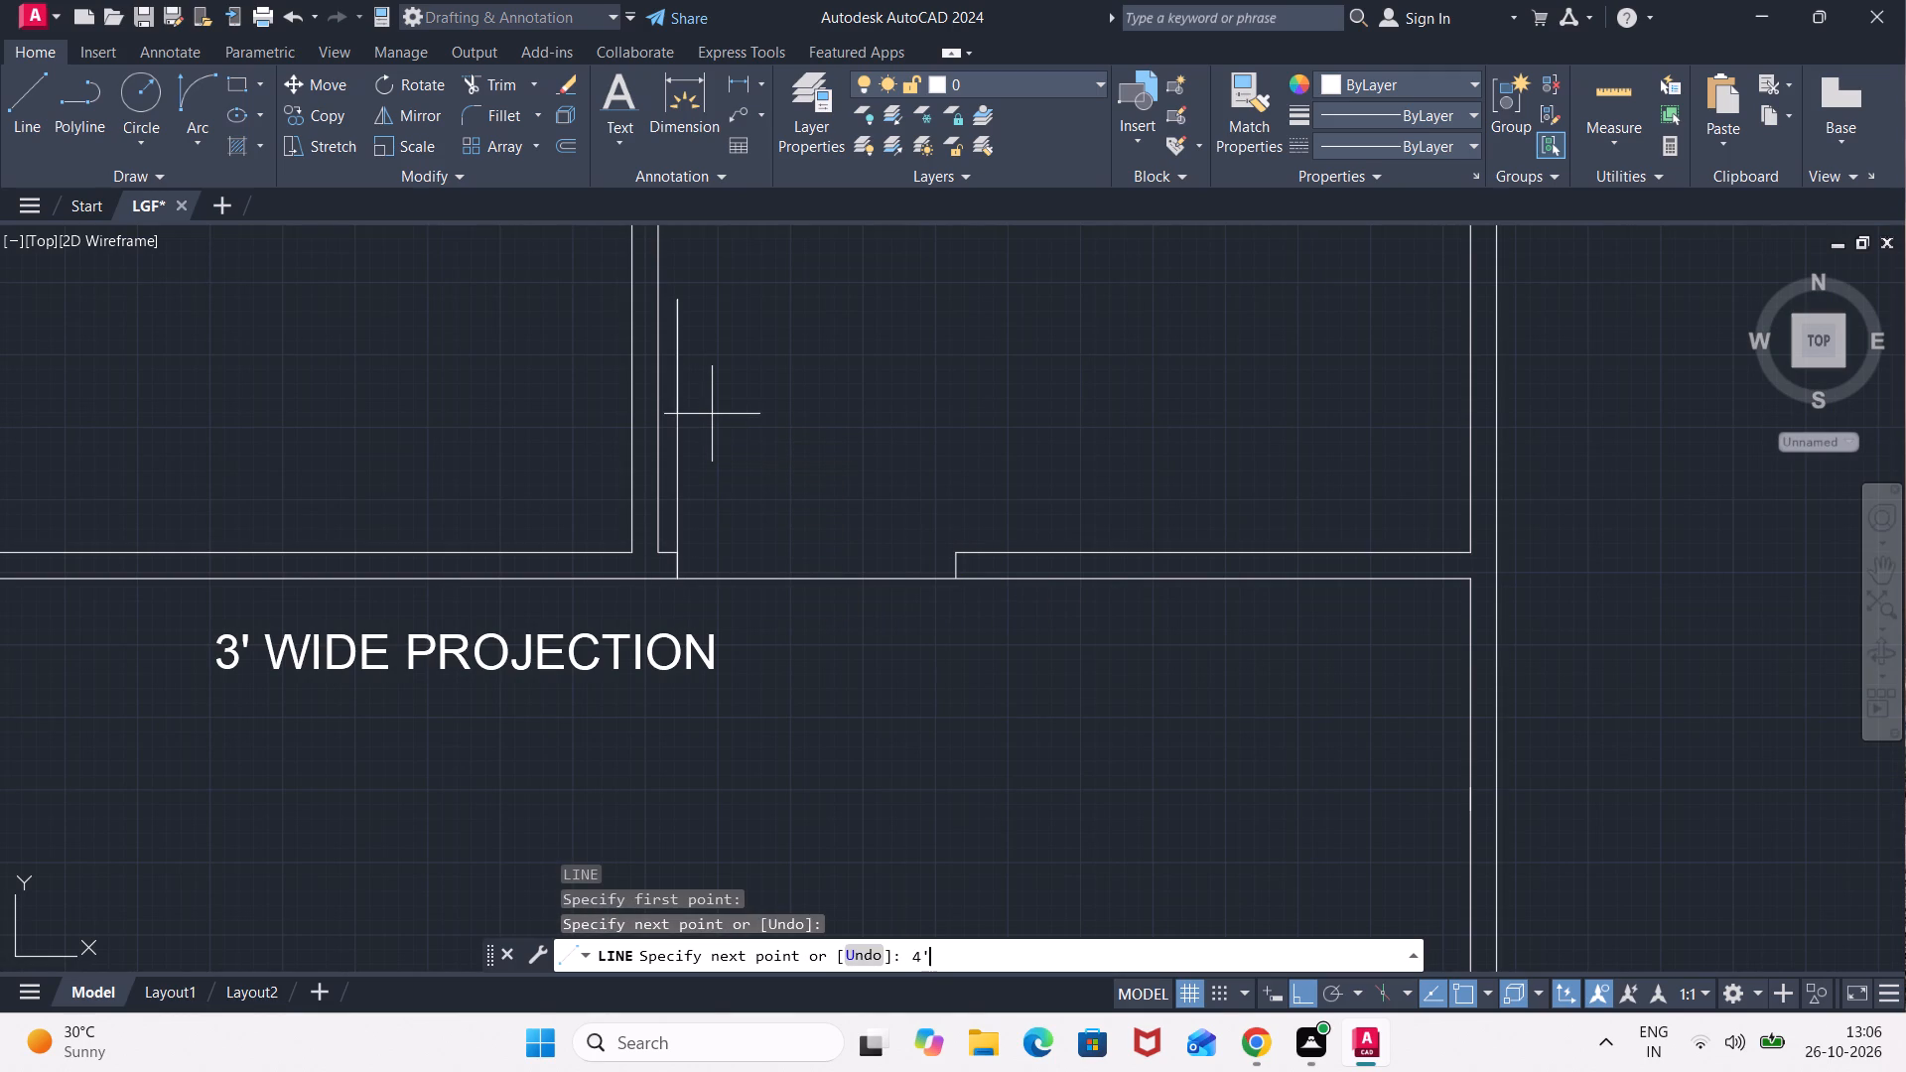
{"action": "key", "text": "Escape"}
Offset the DRG ROOM's front door-leaf line 2" toward its opening.
{"action": "scroll", "coordinate": [797, 484], "scroll_direction": "down", "scroll_amount": 2}
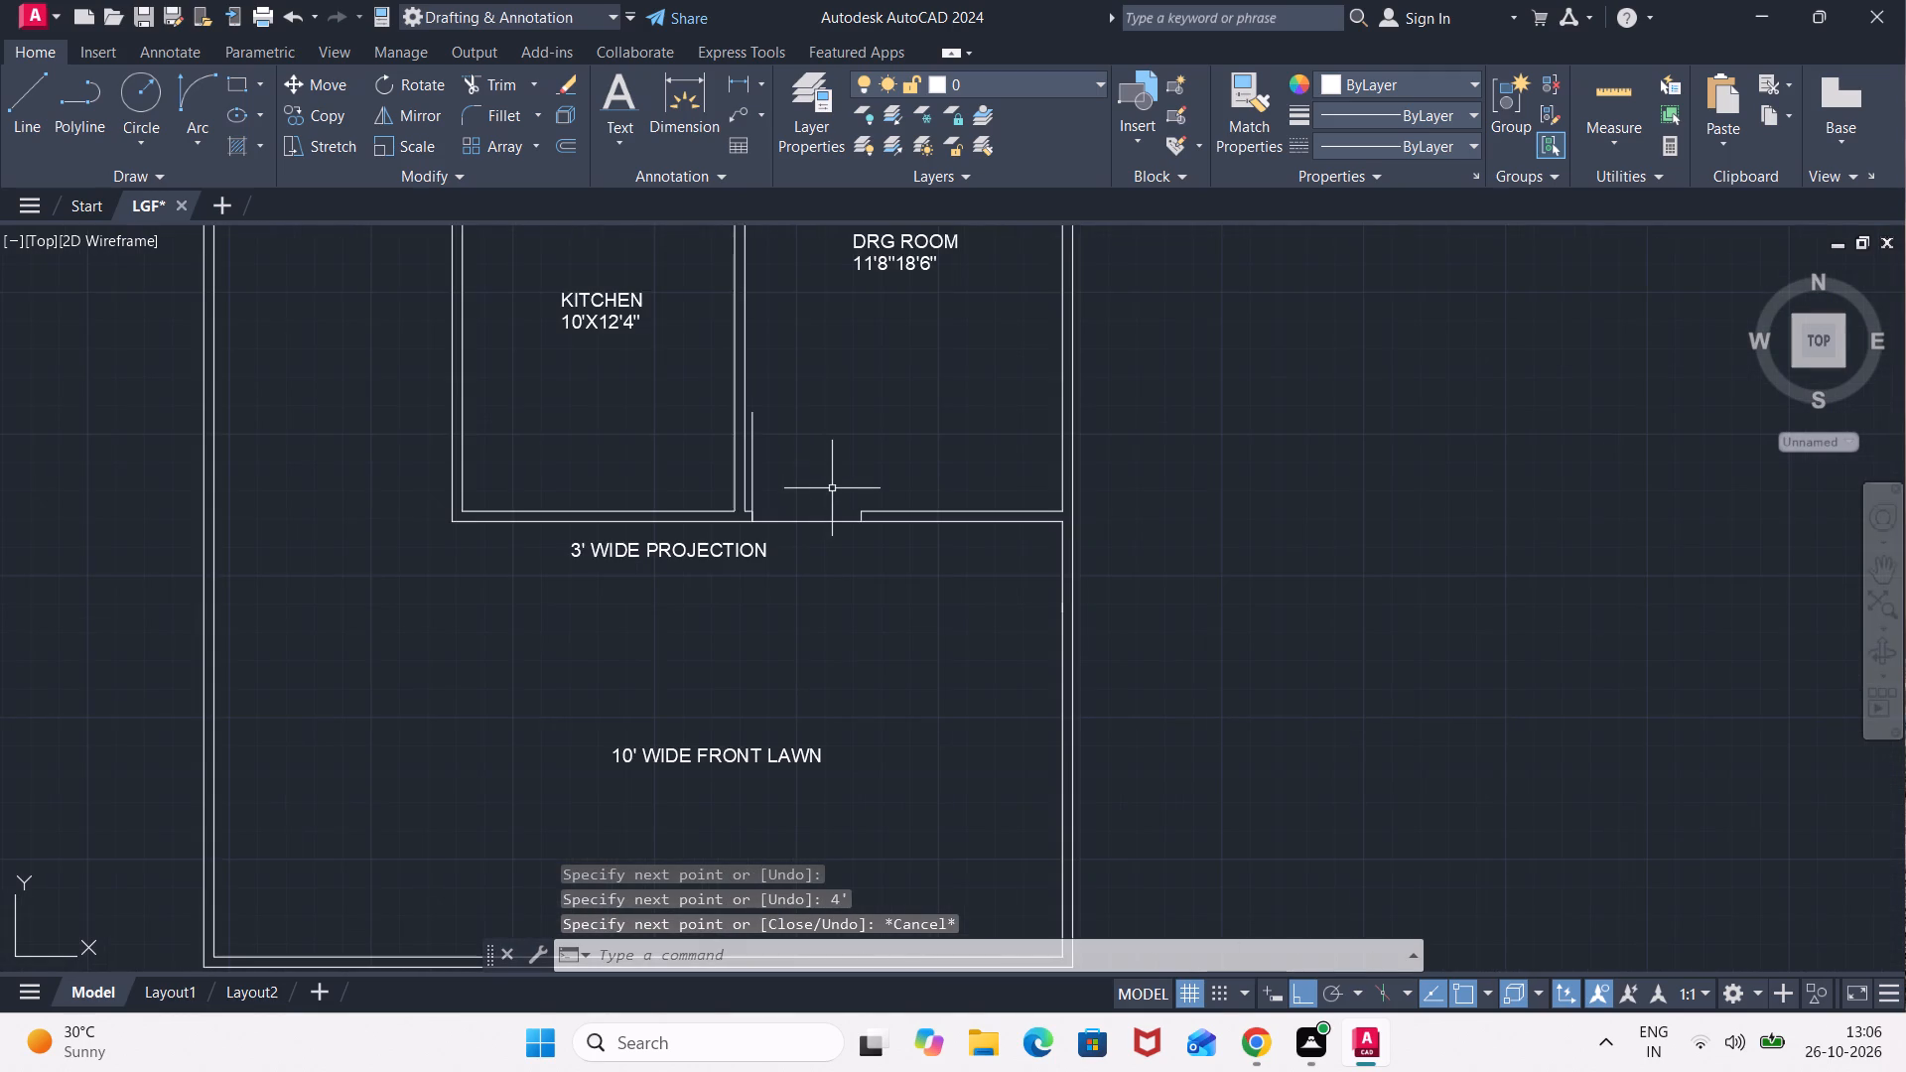
{"action": "scroll", "coordinate": [797, 485], "scroll_direction": "up", "scroll_amount": 2}
{"action": "key", "text": "o"}
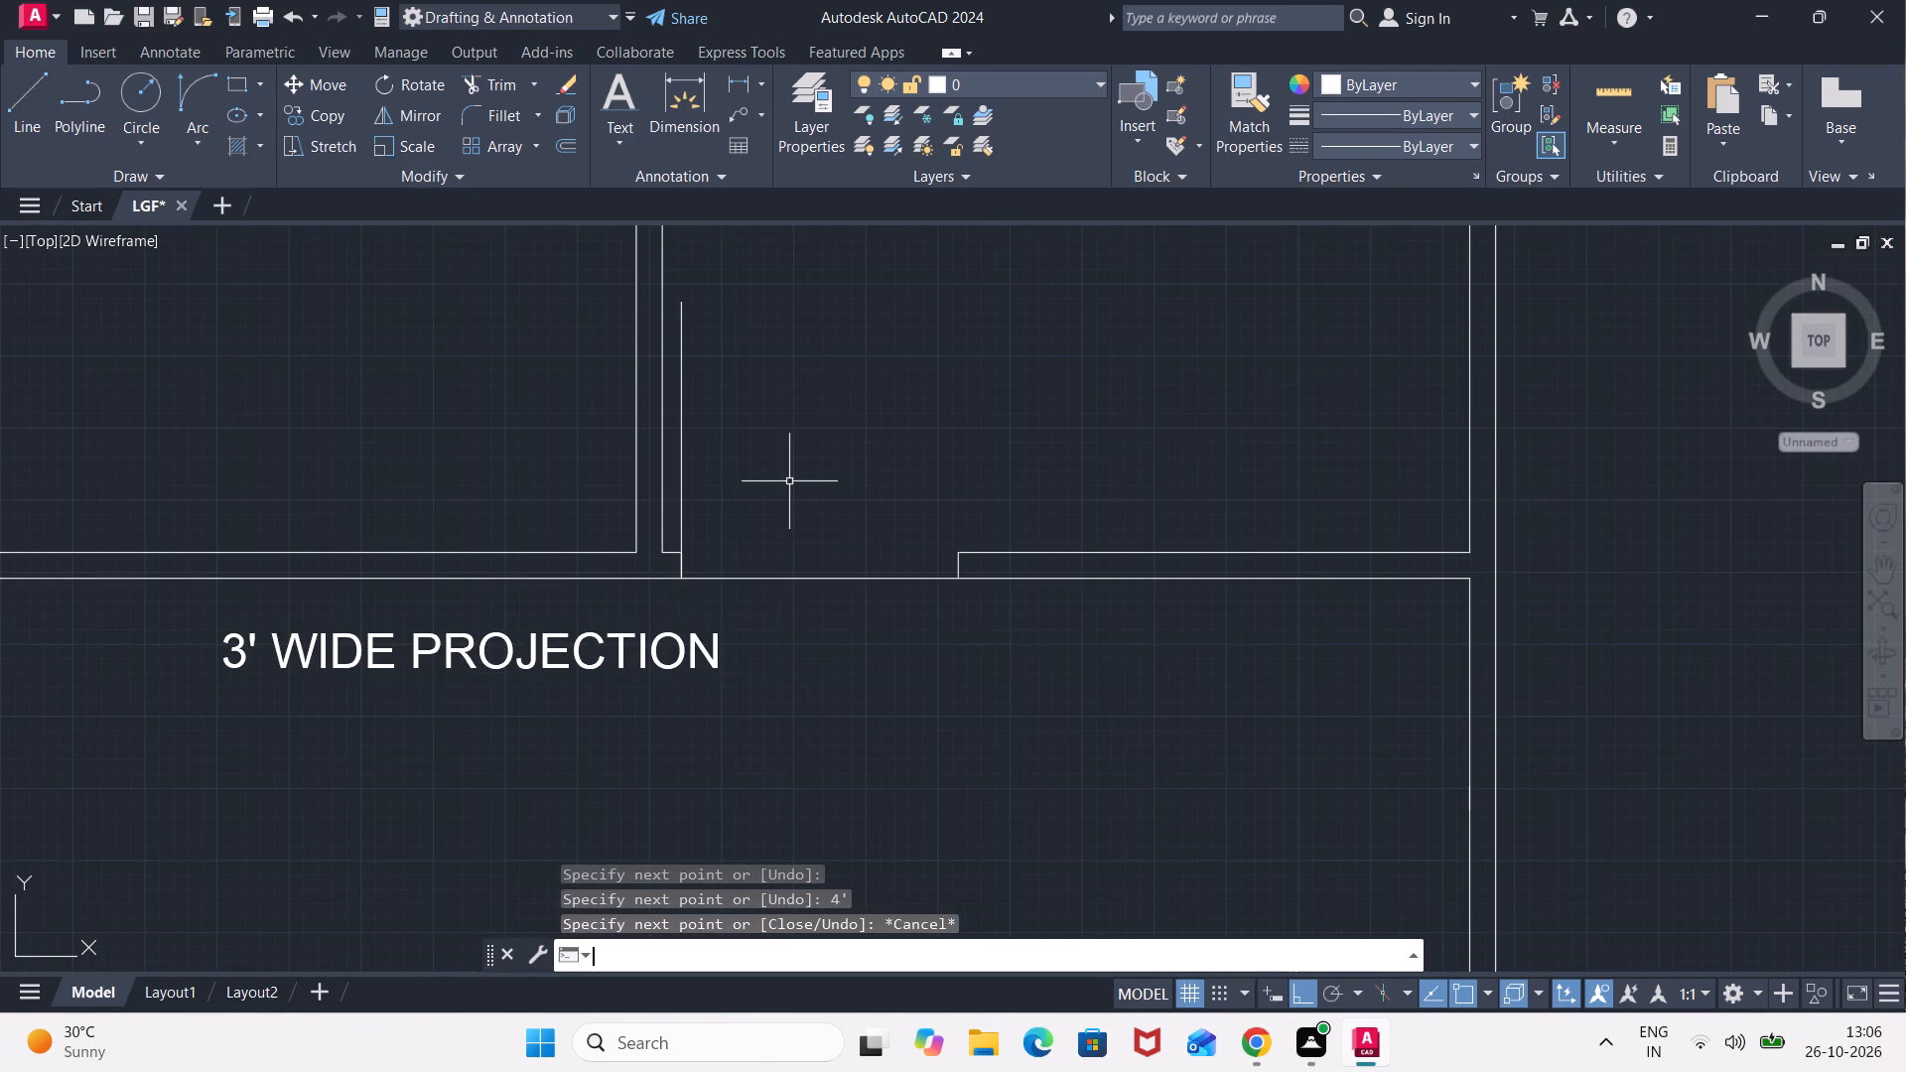
{"action": "key", "text": "Return"}
{"action": "key", "text": "2"}
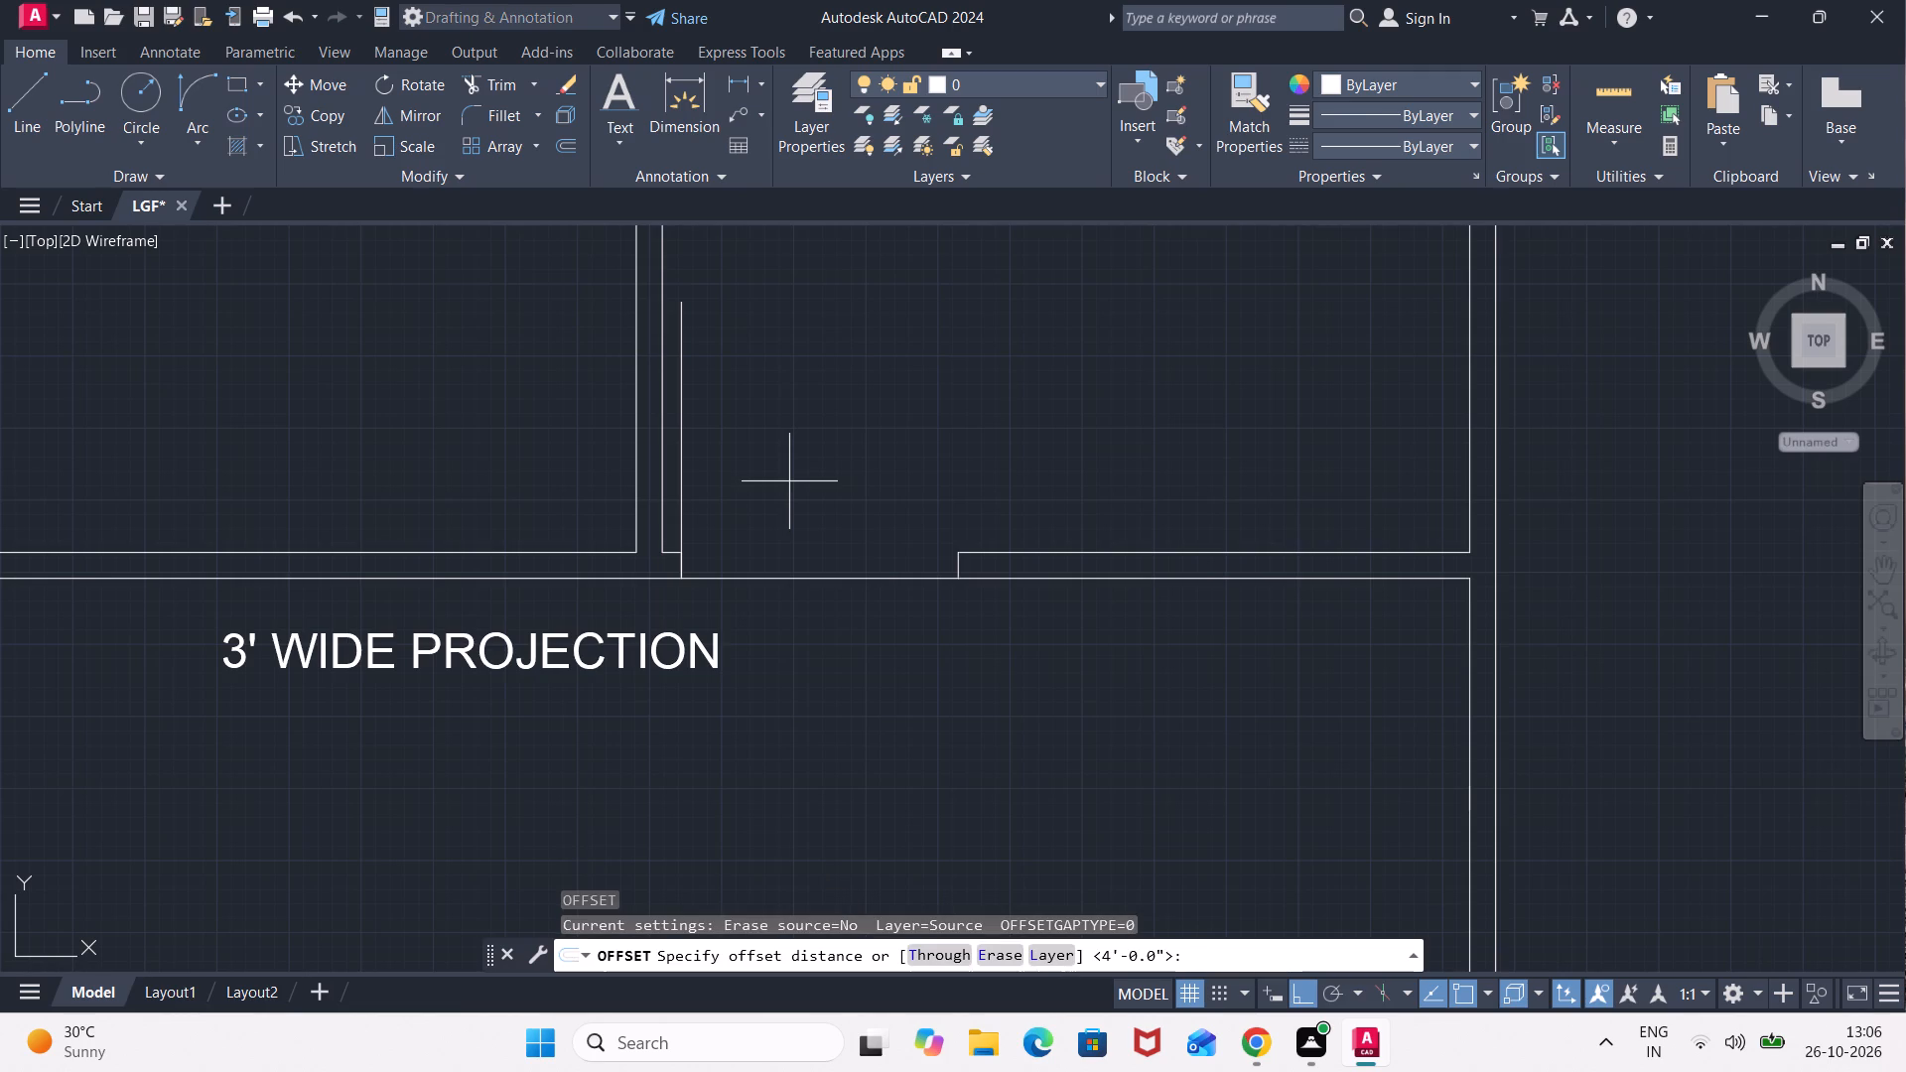
{"action": "key", "text": "shift+quotedbl"}
{"action": "key", "text": "Return"}
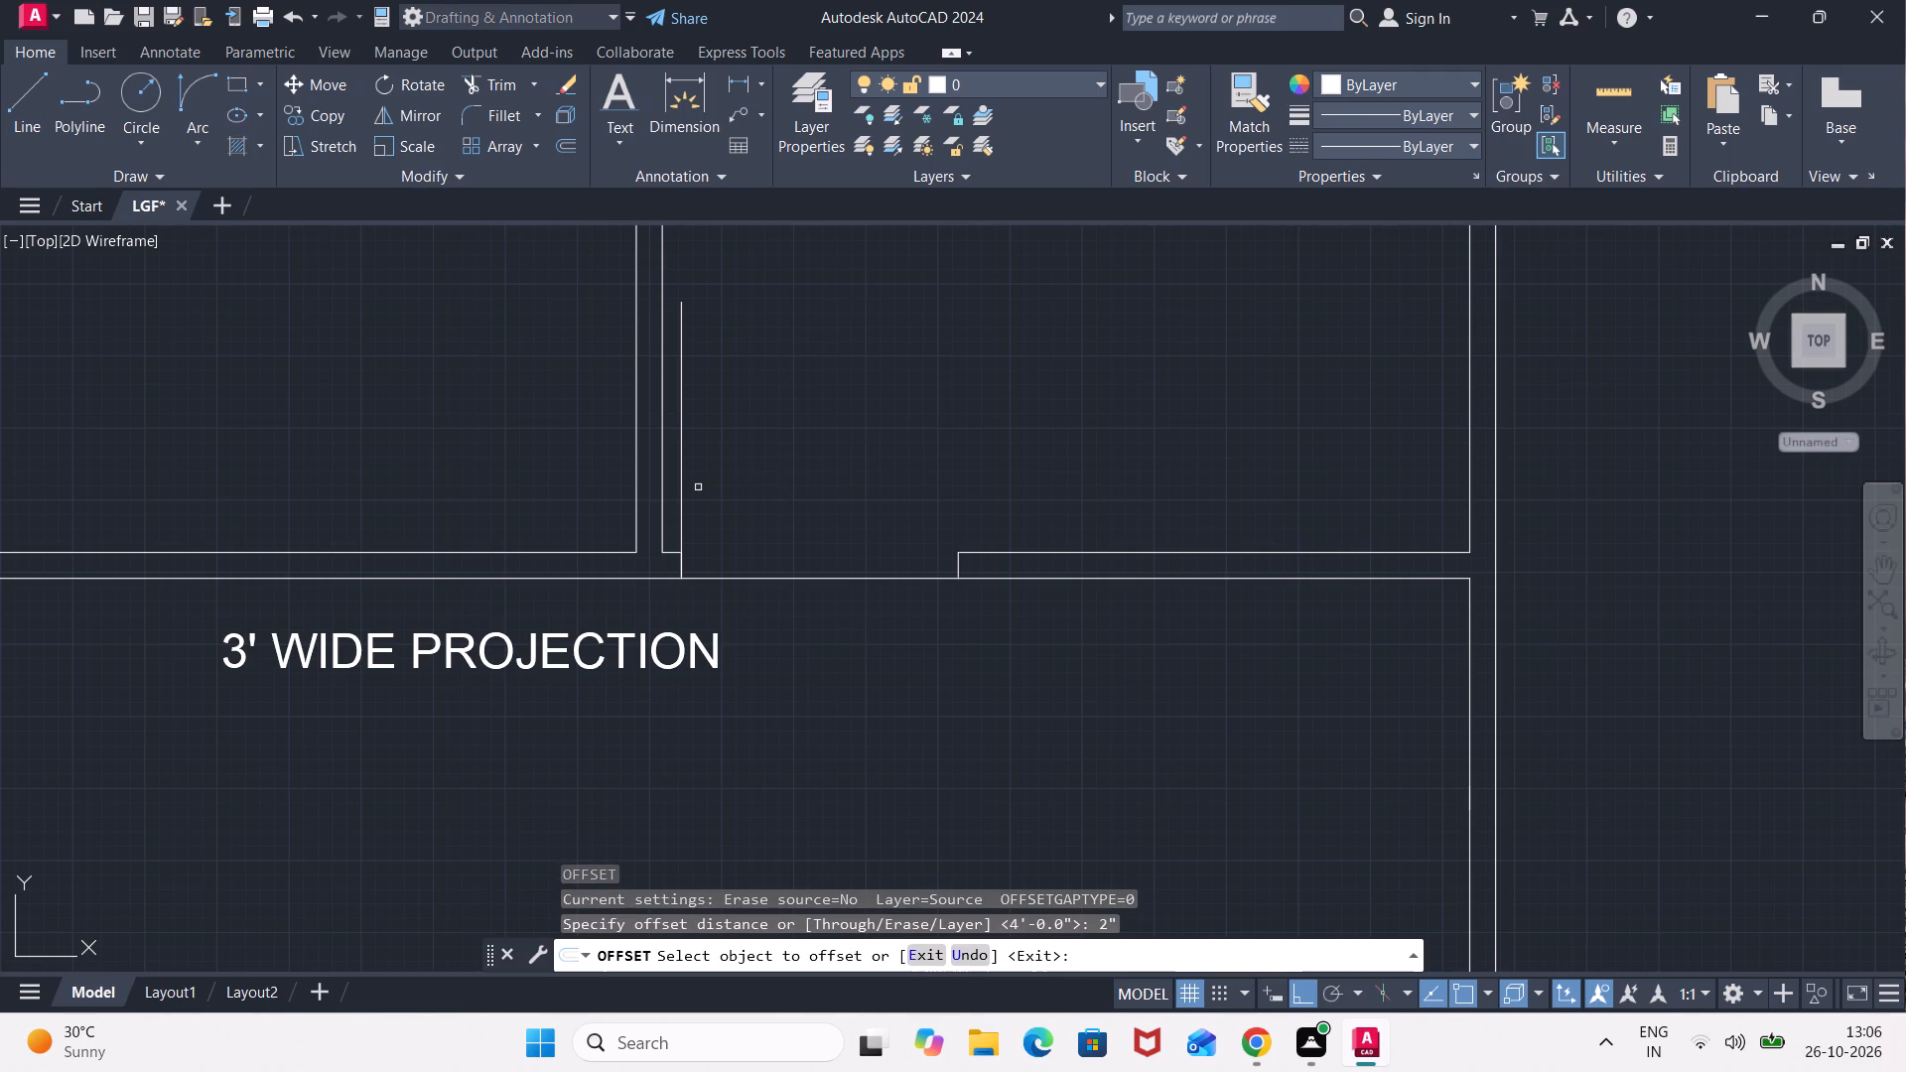
{"action": "left_click", "coordinate": [683, 487]}
{"action": "left_click", "coordinate": [865, 468]}
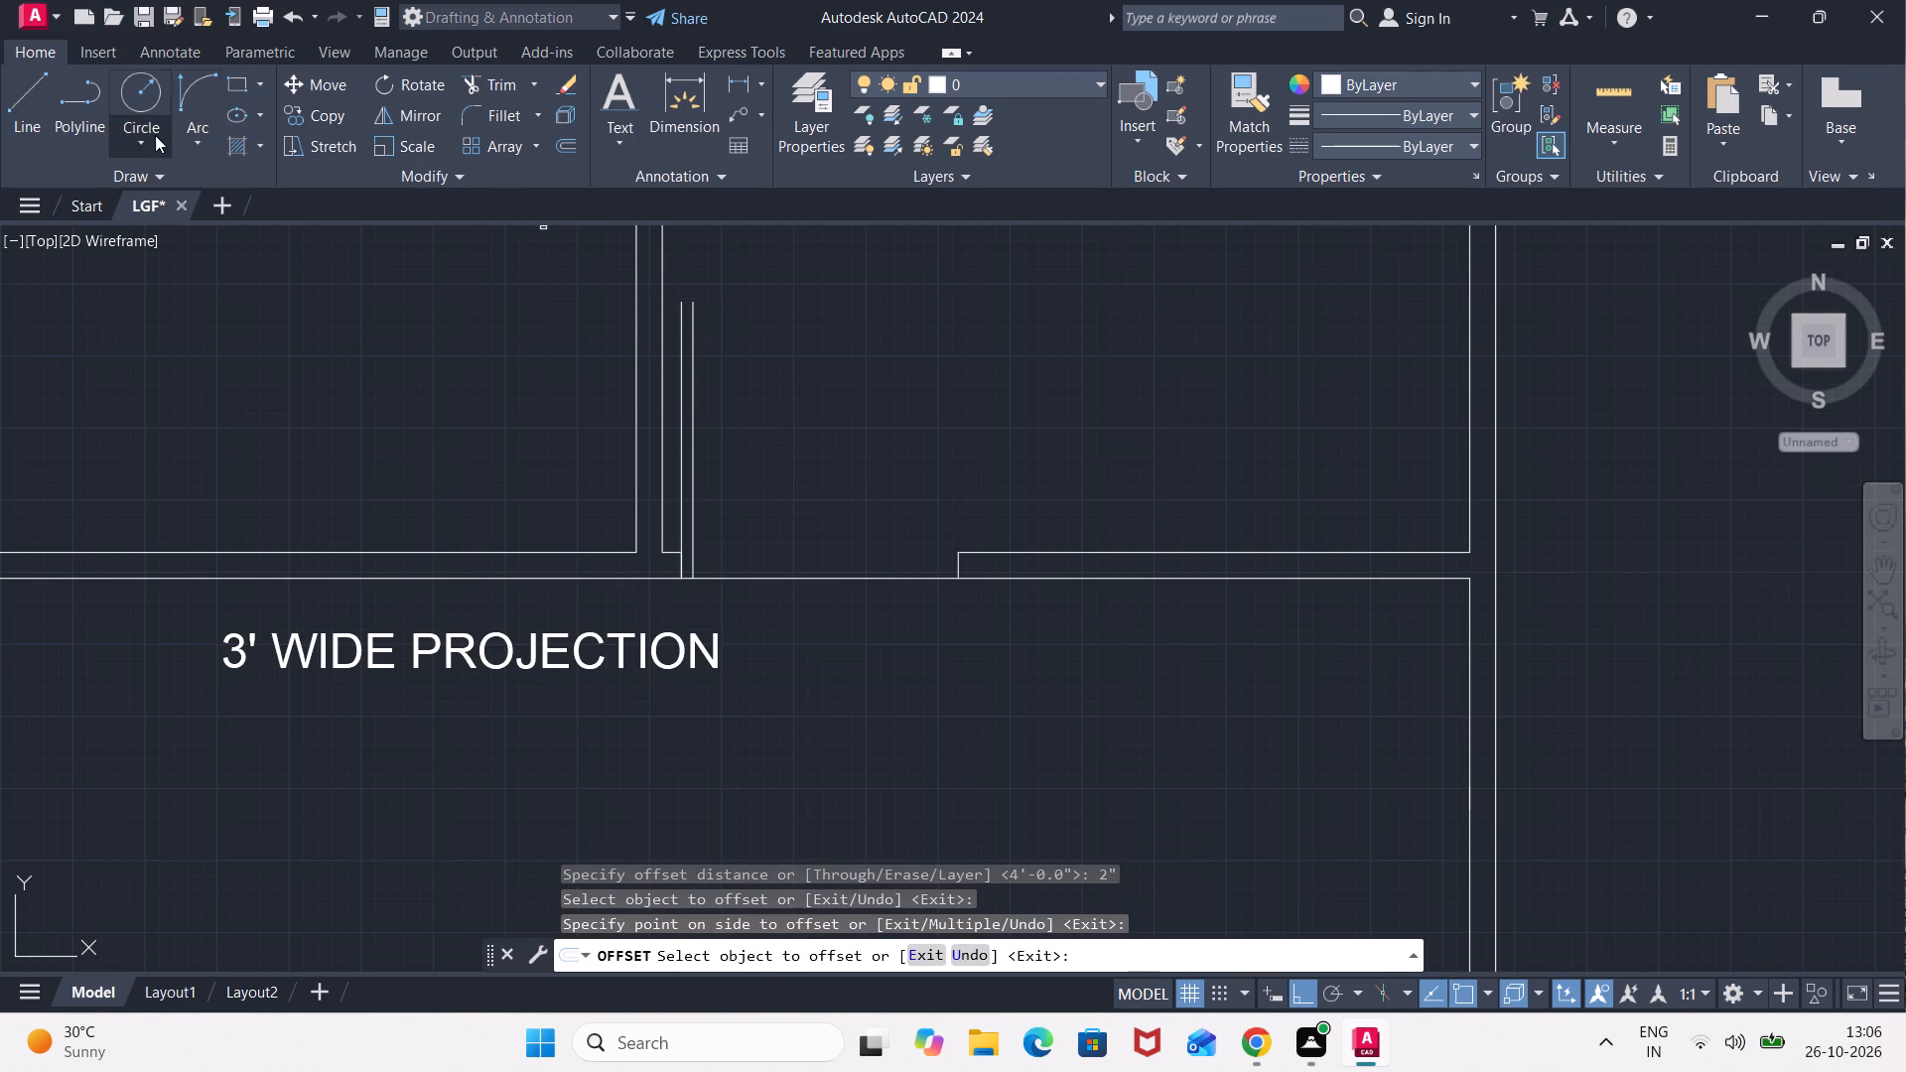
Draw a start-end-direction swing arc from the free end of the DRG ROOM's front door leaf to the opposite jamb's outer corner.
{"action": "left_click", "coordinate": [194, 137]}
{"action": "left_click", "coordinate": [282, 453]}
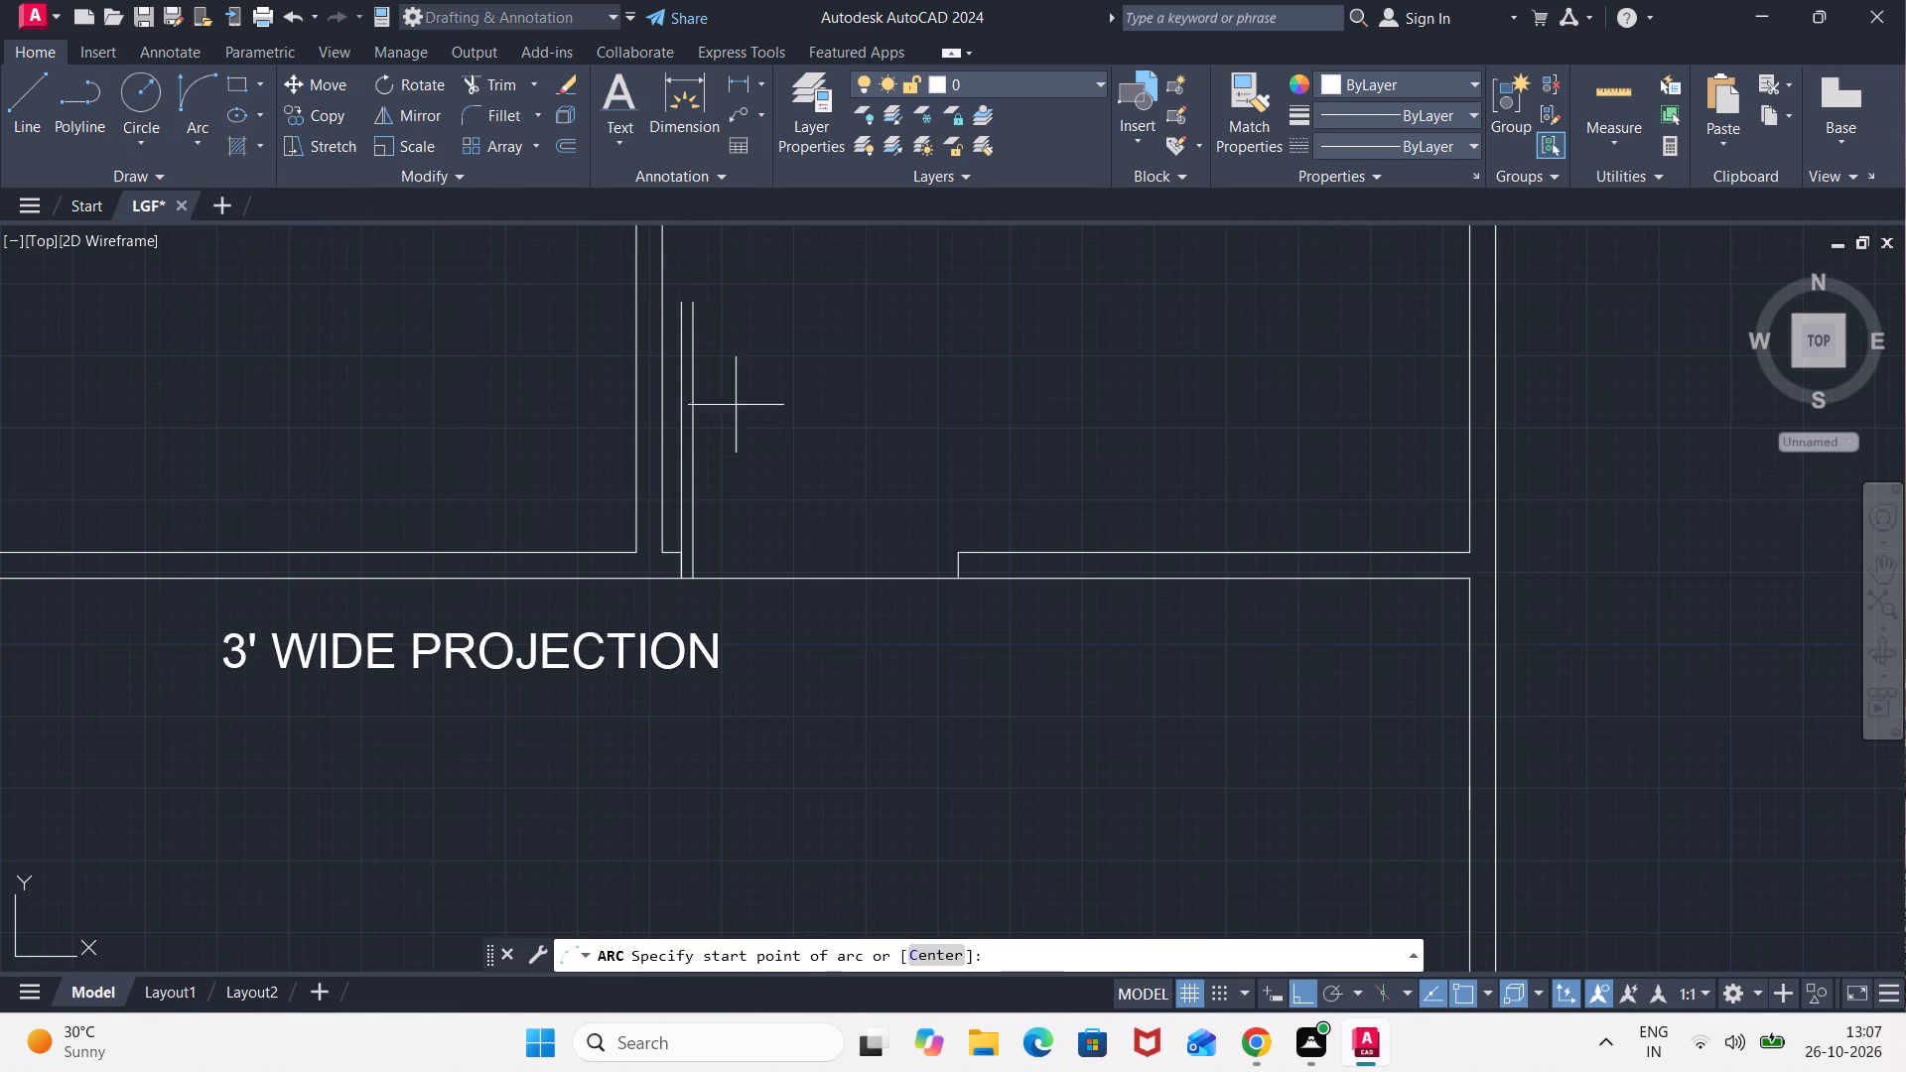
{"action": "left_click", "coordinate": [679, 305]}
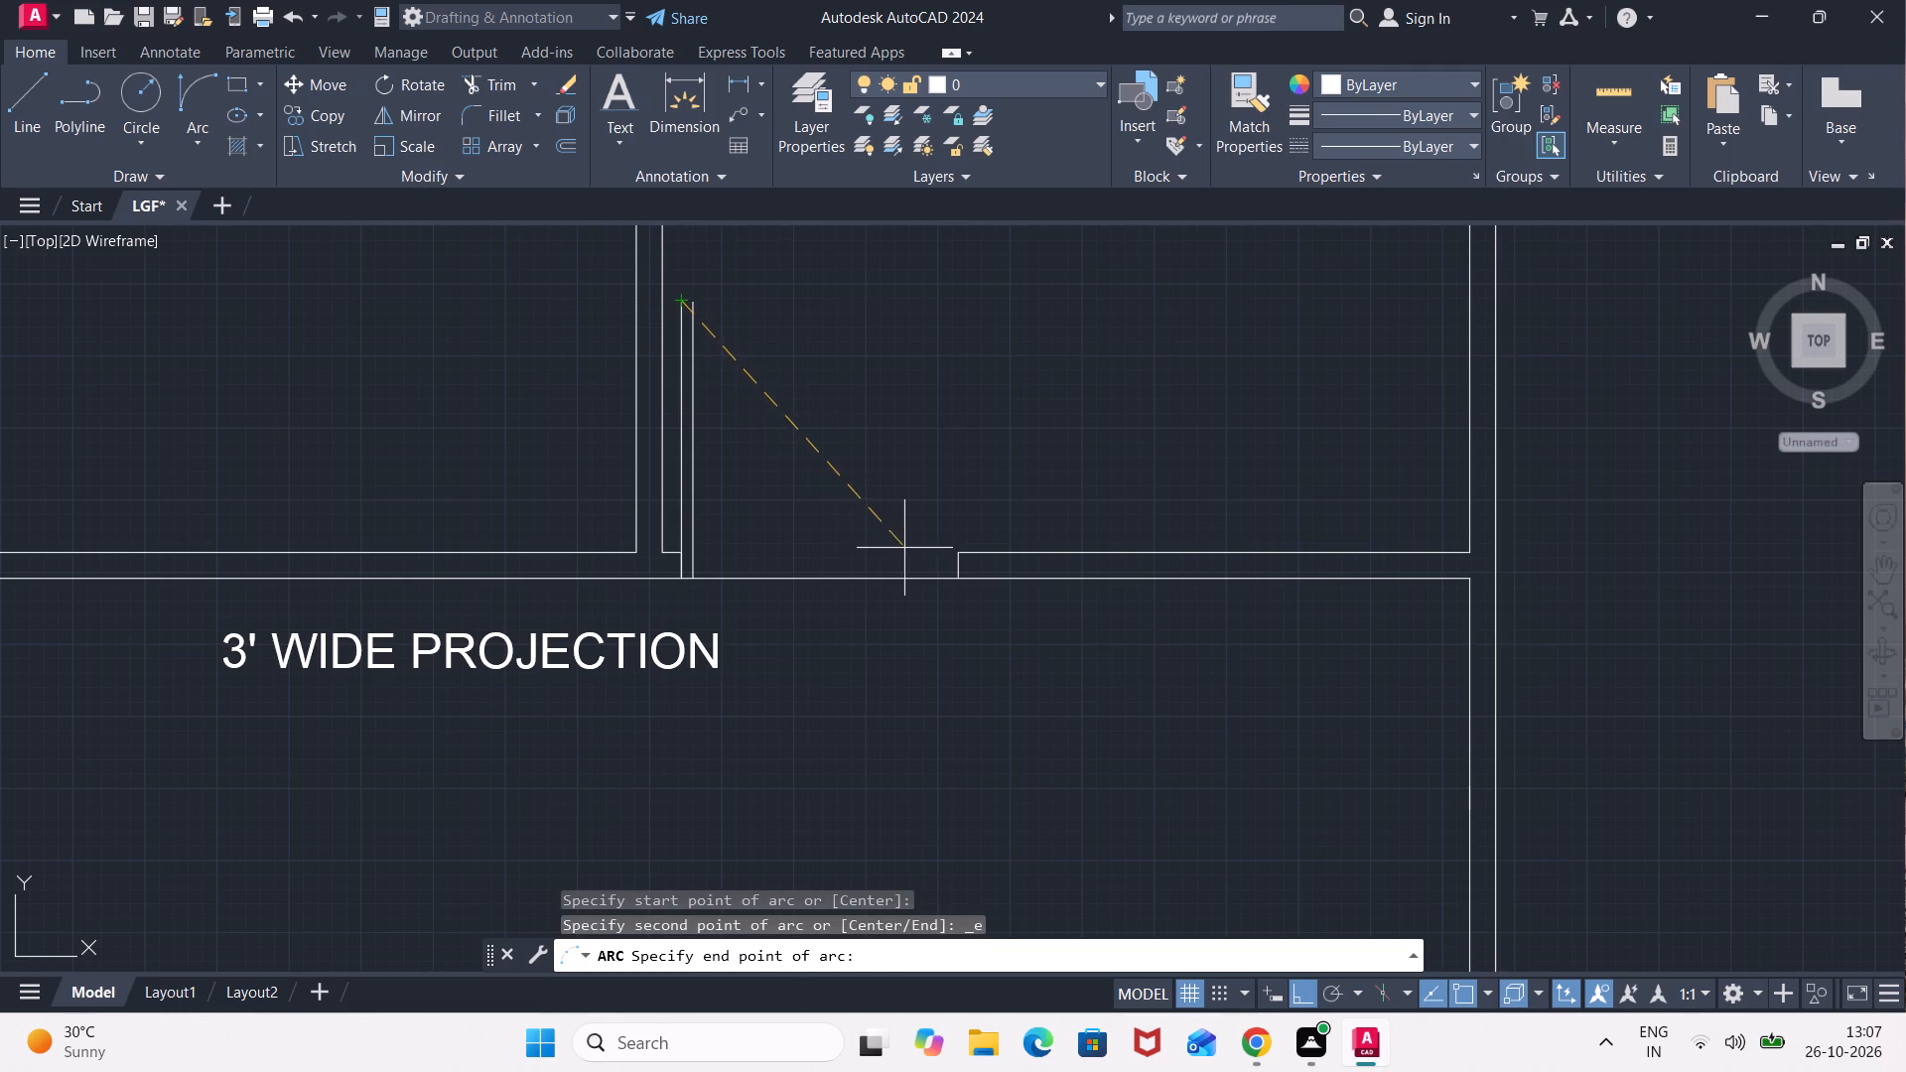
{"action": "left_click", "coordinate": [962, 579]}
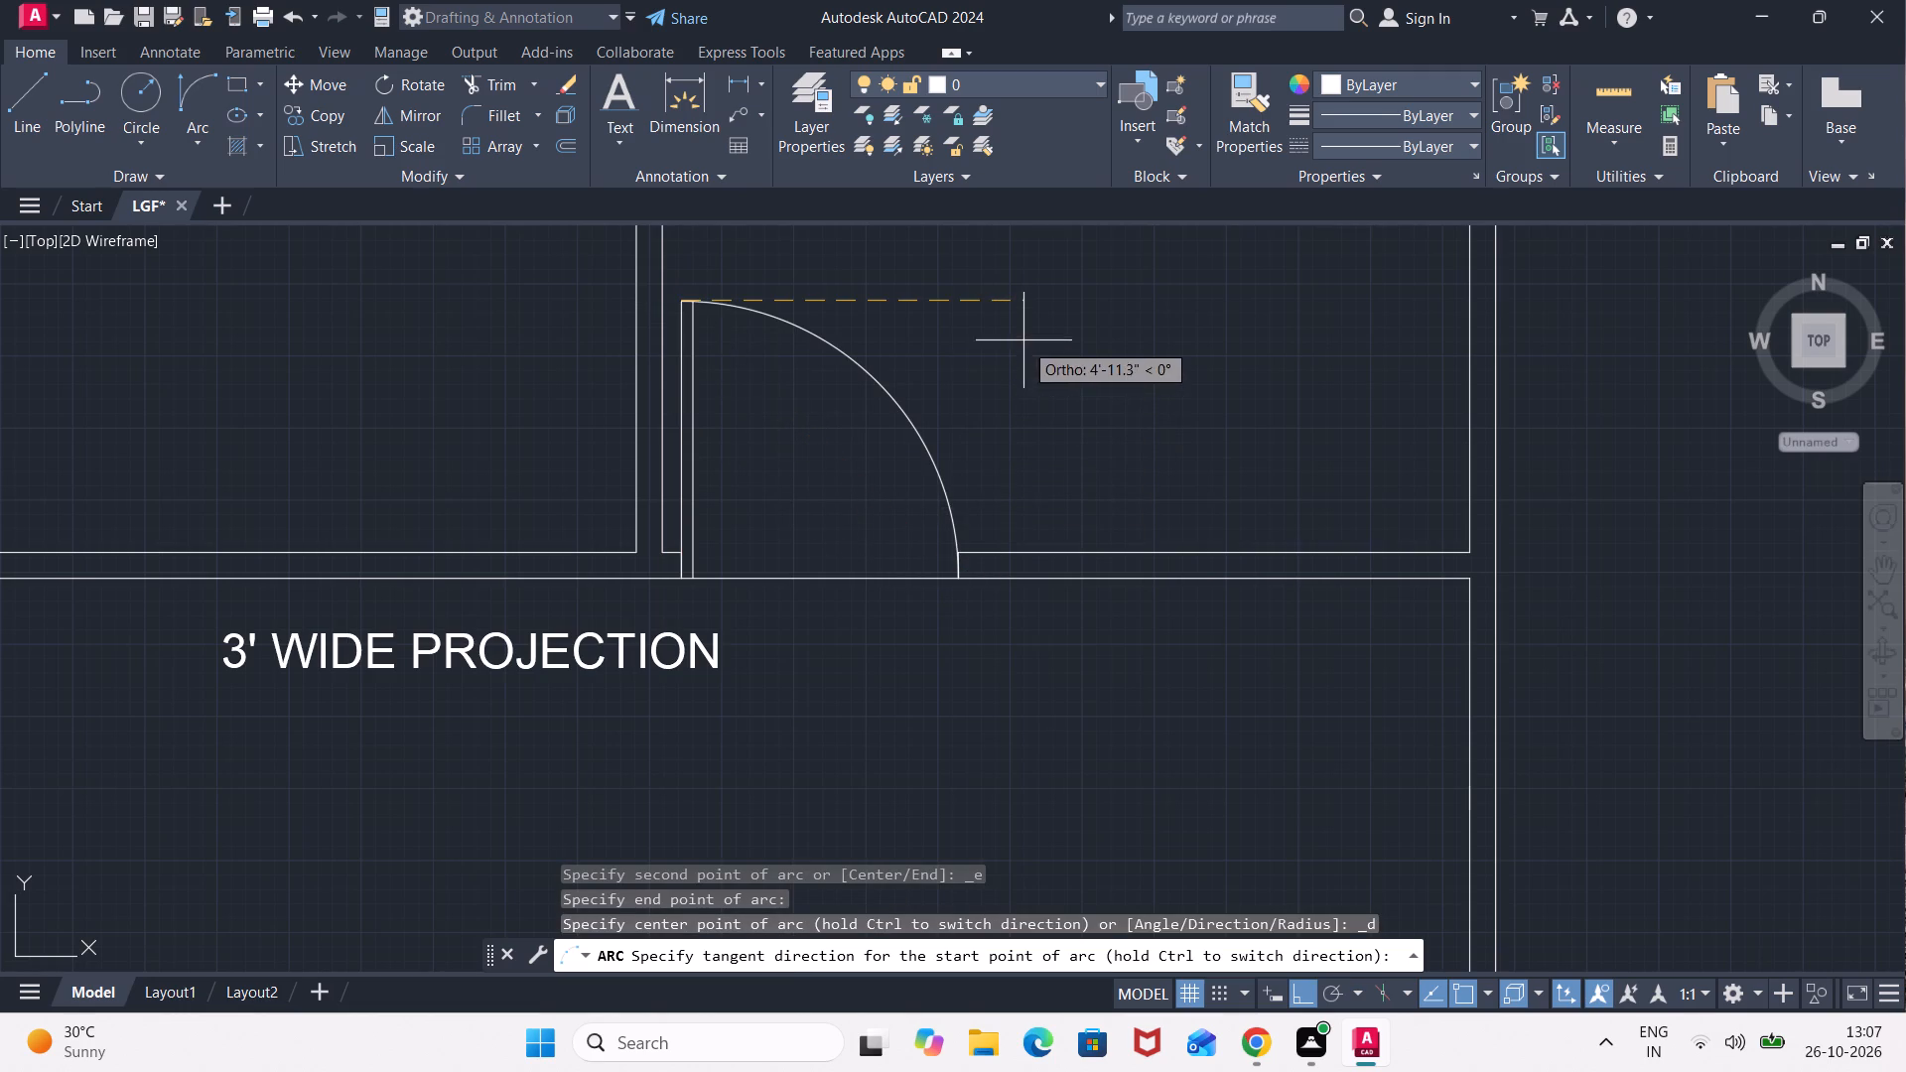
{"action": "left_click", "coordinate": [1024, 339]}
Erase the DRG ROOM's front door, including both leaf lines, the swing arc and the line across the opening.
{"action": "scroll", "coordinate": [1072, 369], "scroll_direction": "down", "scroll_amount": 3}
{"action": "middle_click_drag", "start_coordinate": [1080, 379], "coordinate": [1184, 578]}
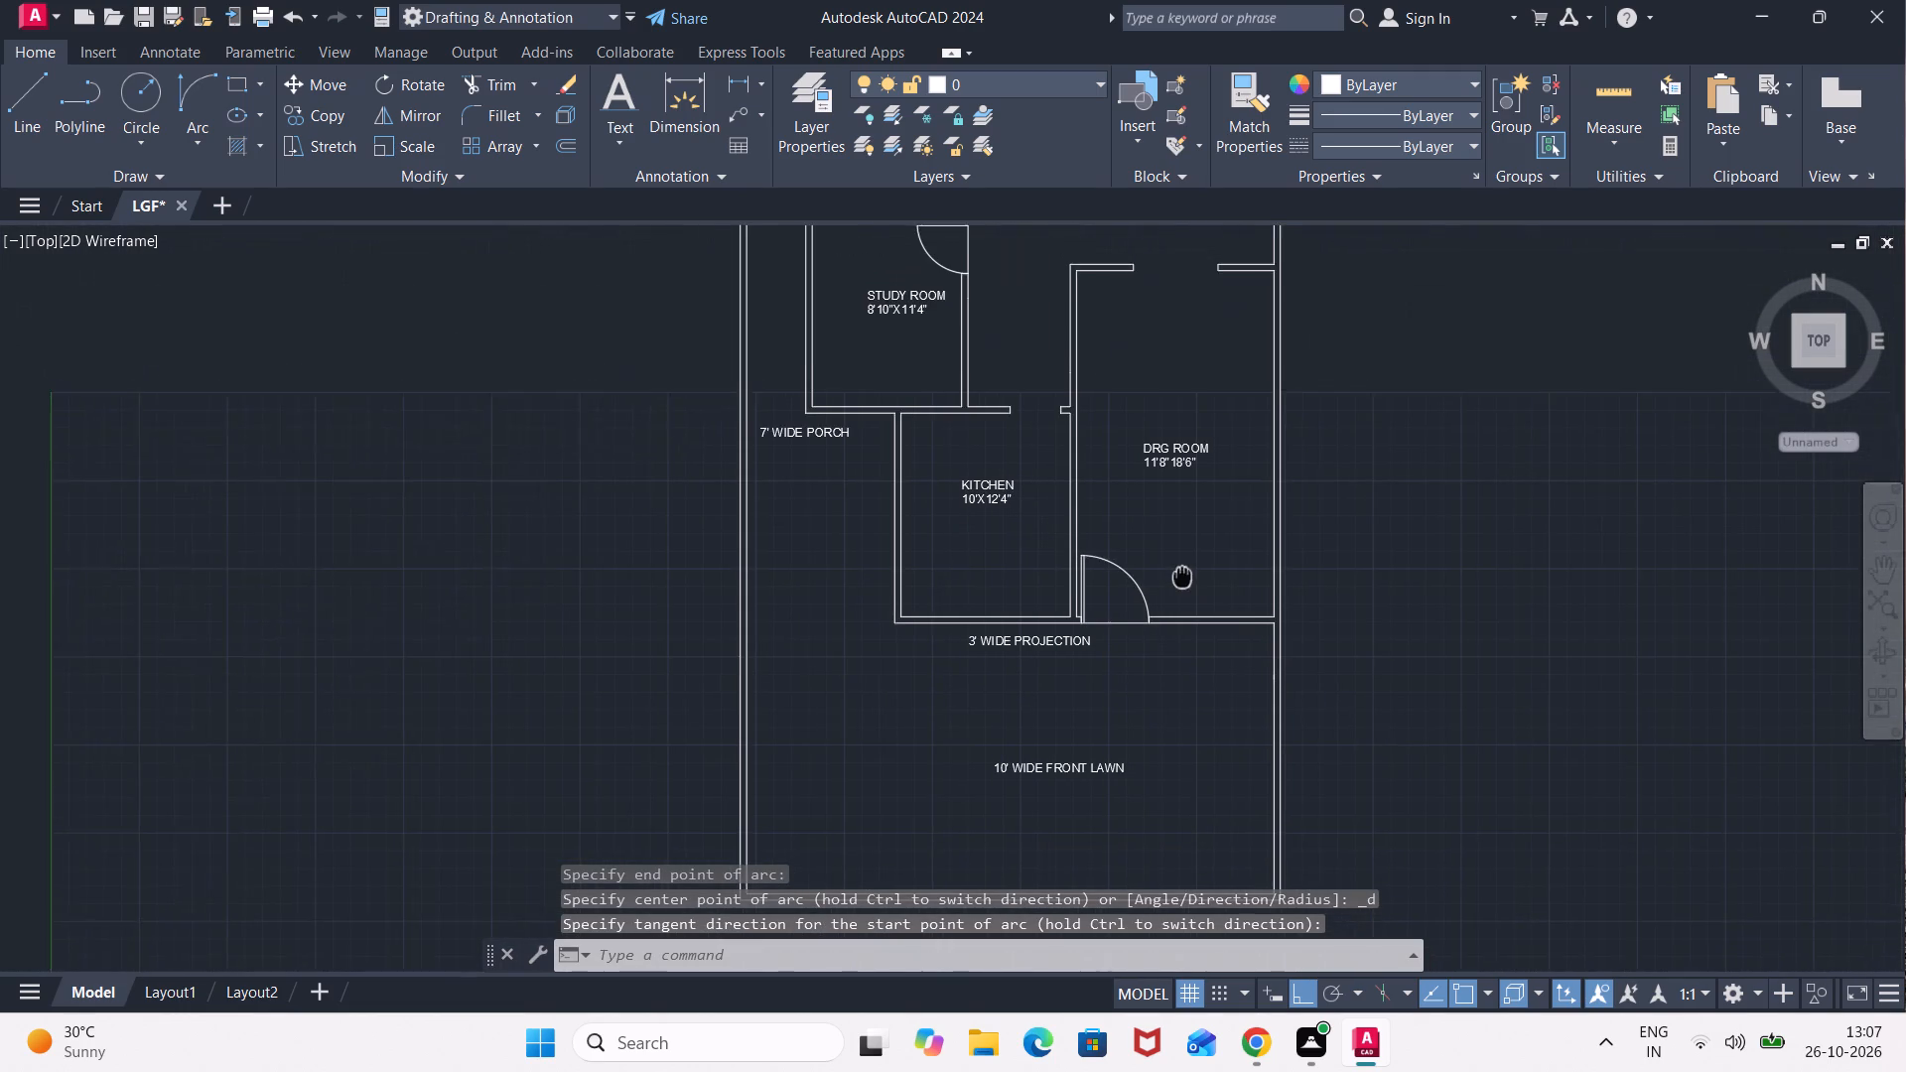
{"action": "middle_click_drag", "start_coordinate": [1184, 578], "coordinate": [1190, 586]}
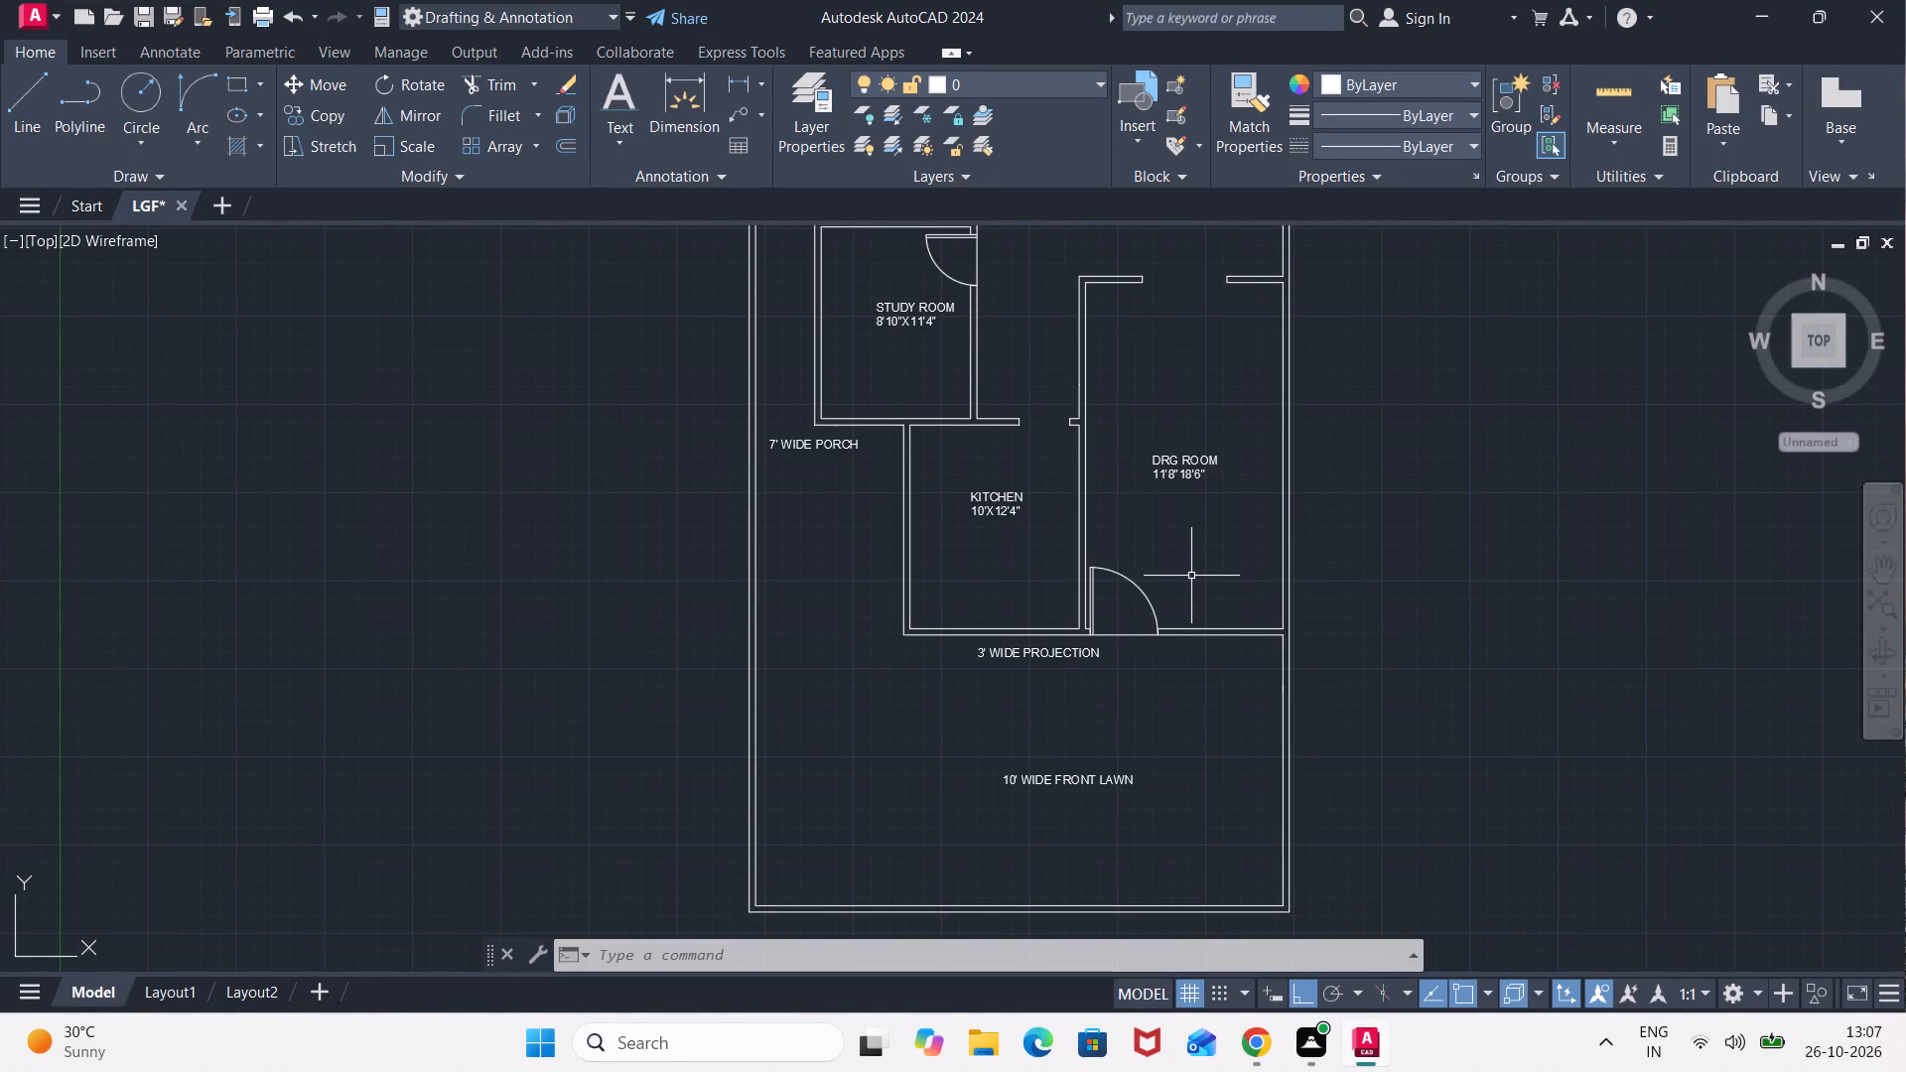
{"action": "scroll", "coordinate": [1152, 572], "scroll_direction": "up", "scroll_amount": 2}
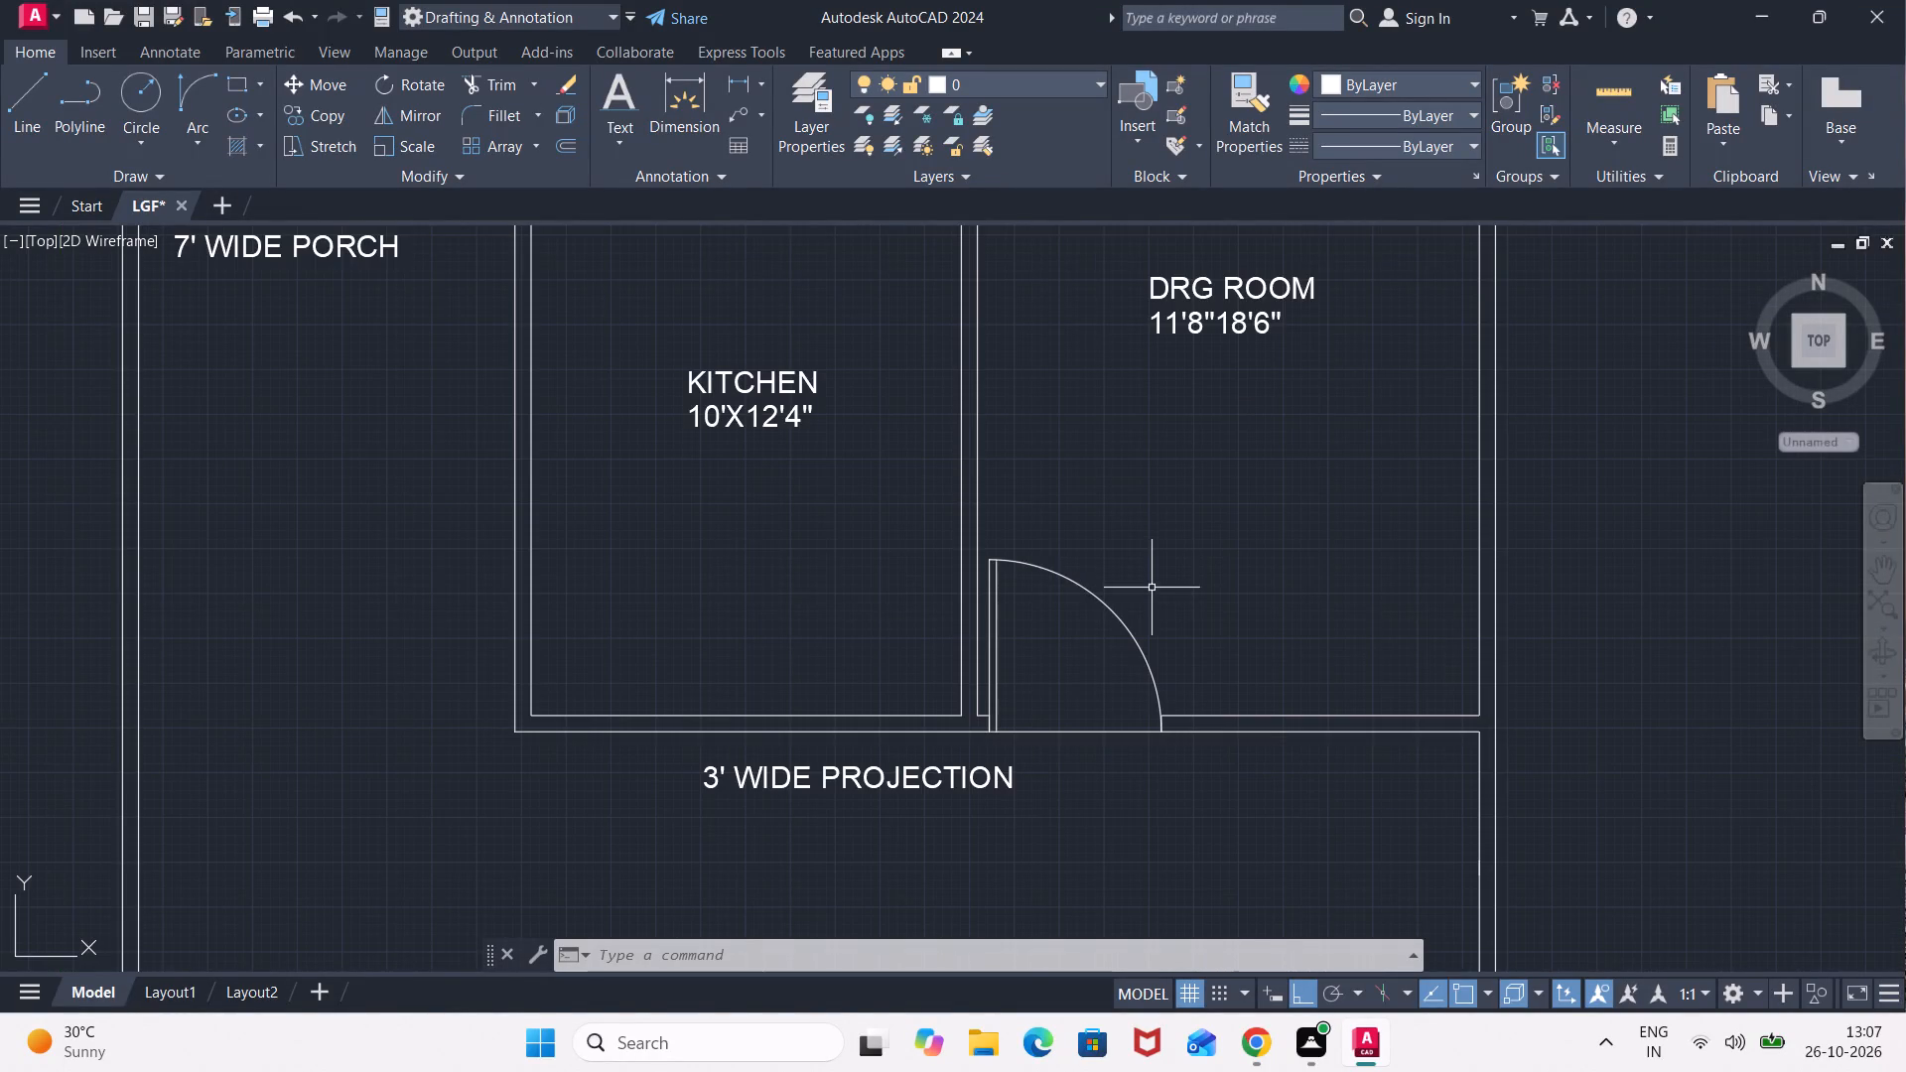
{"action": "left_click", "coordinate": [1151, 592]}
{"action": "left_click", "coordinate": [988, 681]}
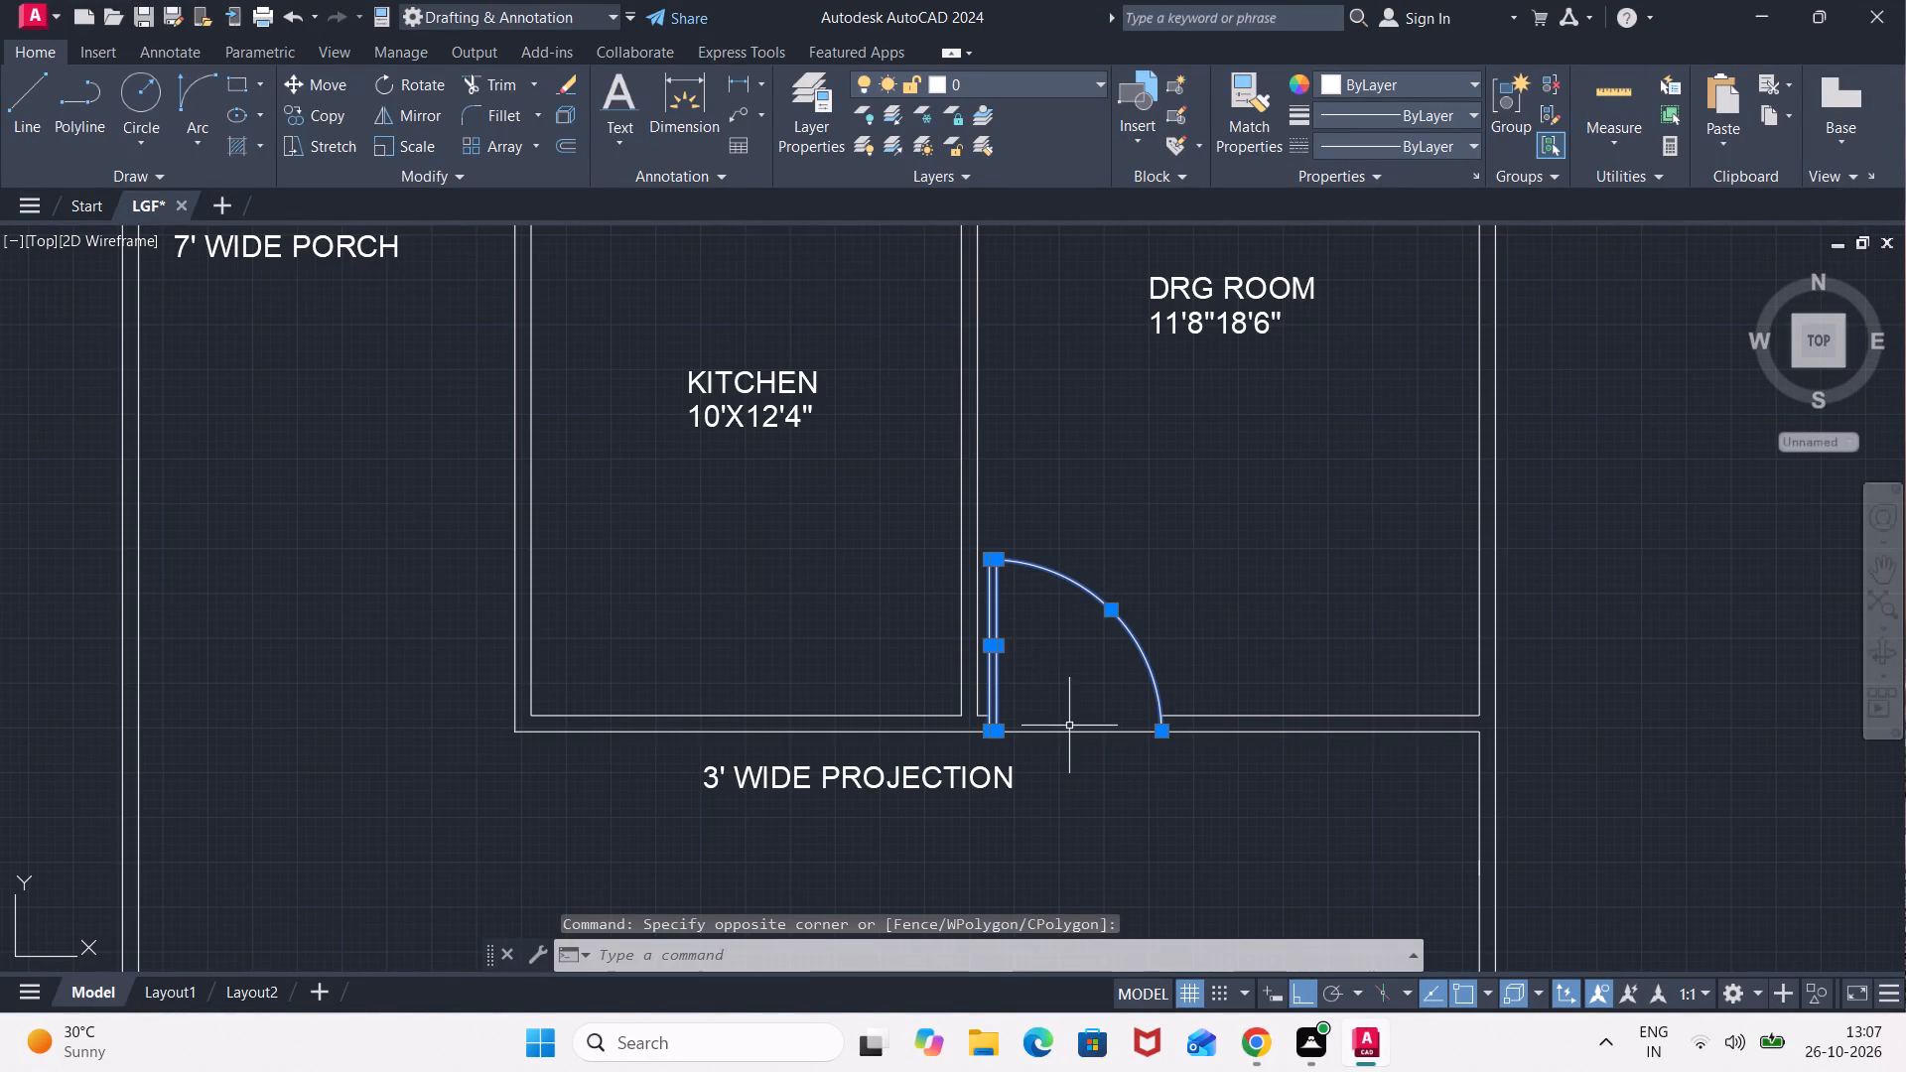
{"action": "left_click", "coordinate": [1081, 734]}
{"action": "key", "text": "Delete"}
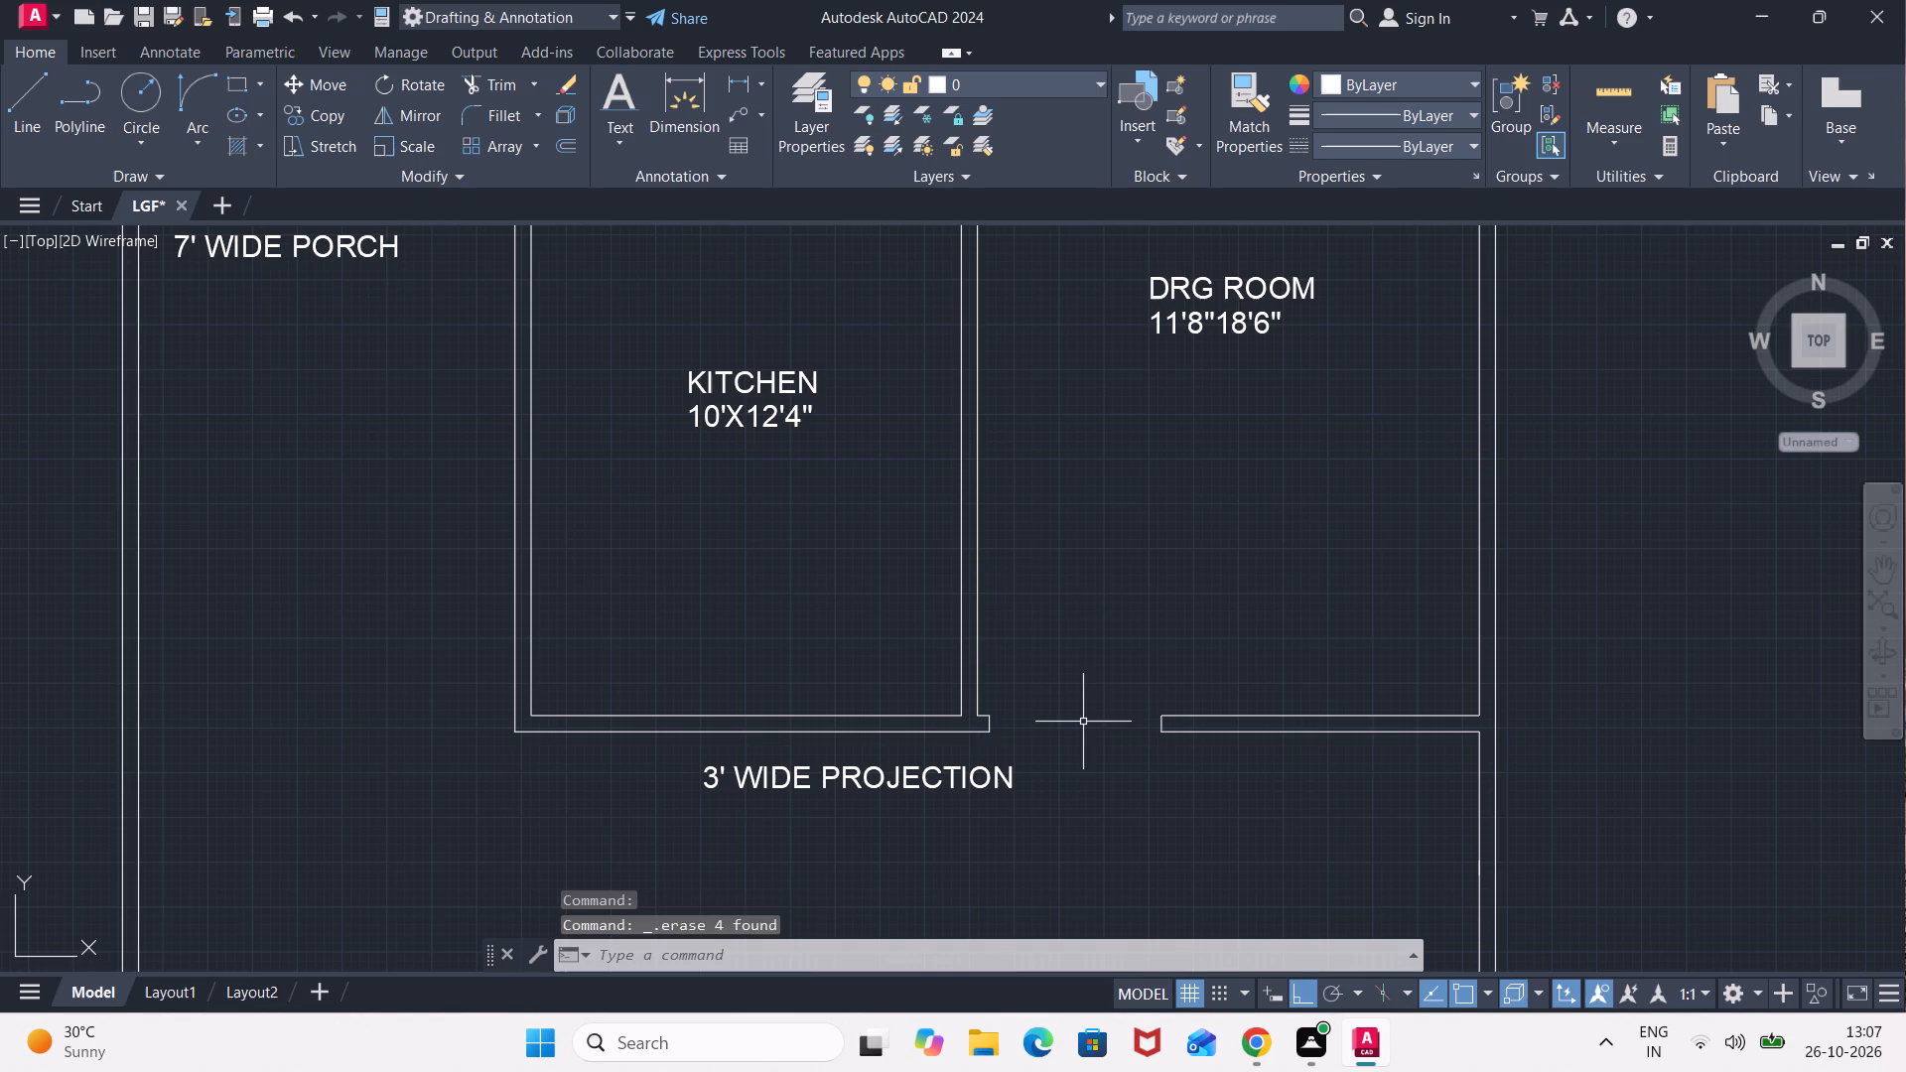
Offset the kitchen-side jamb line of the DRG ROOM's front opening 3' into the opening.
{"action": "key", "text": "o"}
{"action": "key", "text": "Return"}
{"action": "type", "text": "3'"}
{"action": "key", "text": "Return"}
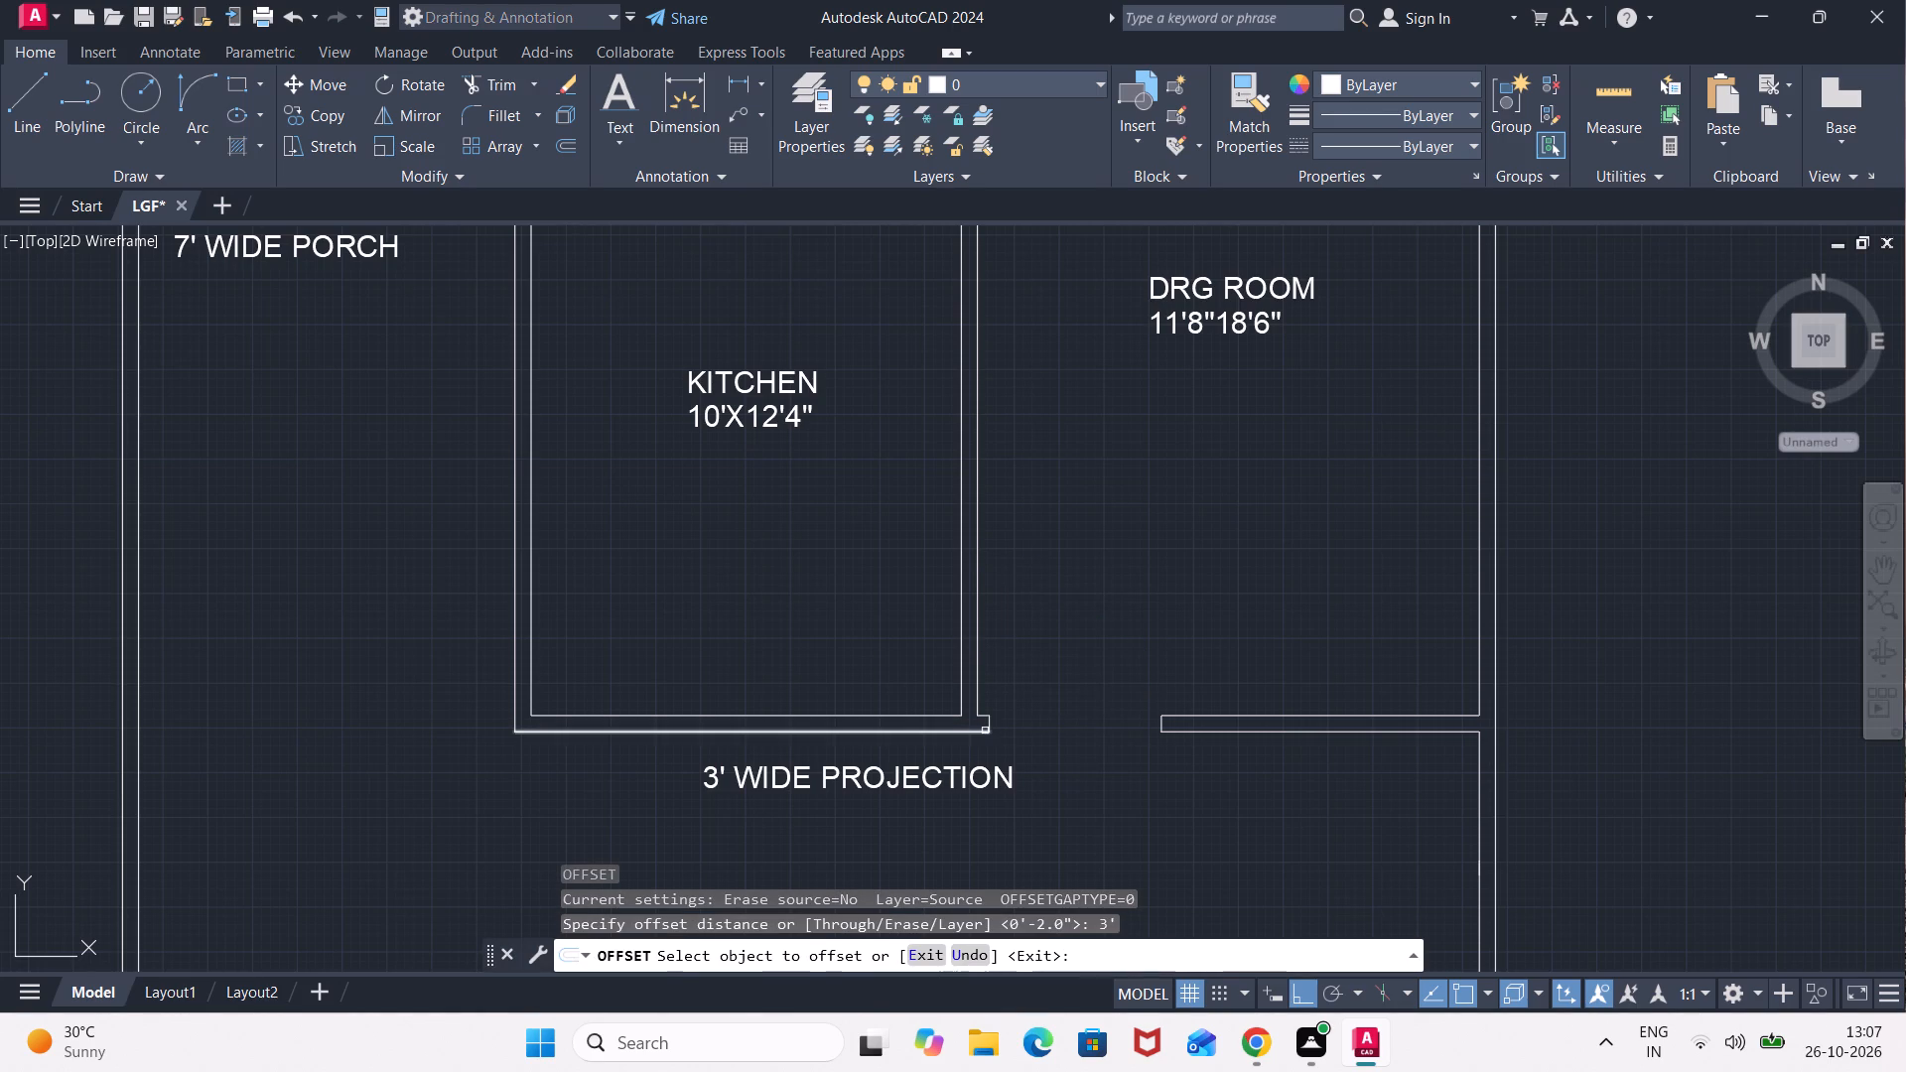
{"action": "left_click", "coordinate": [988, 726]}
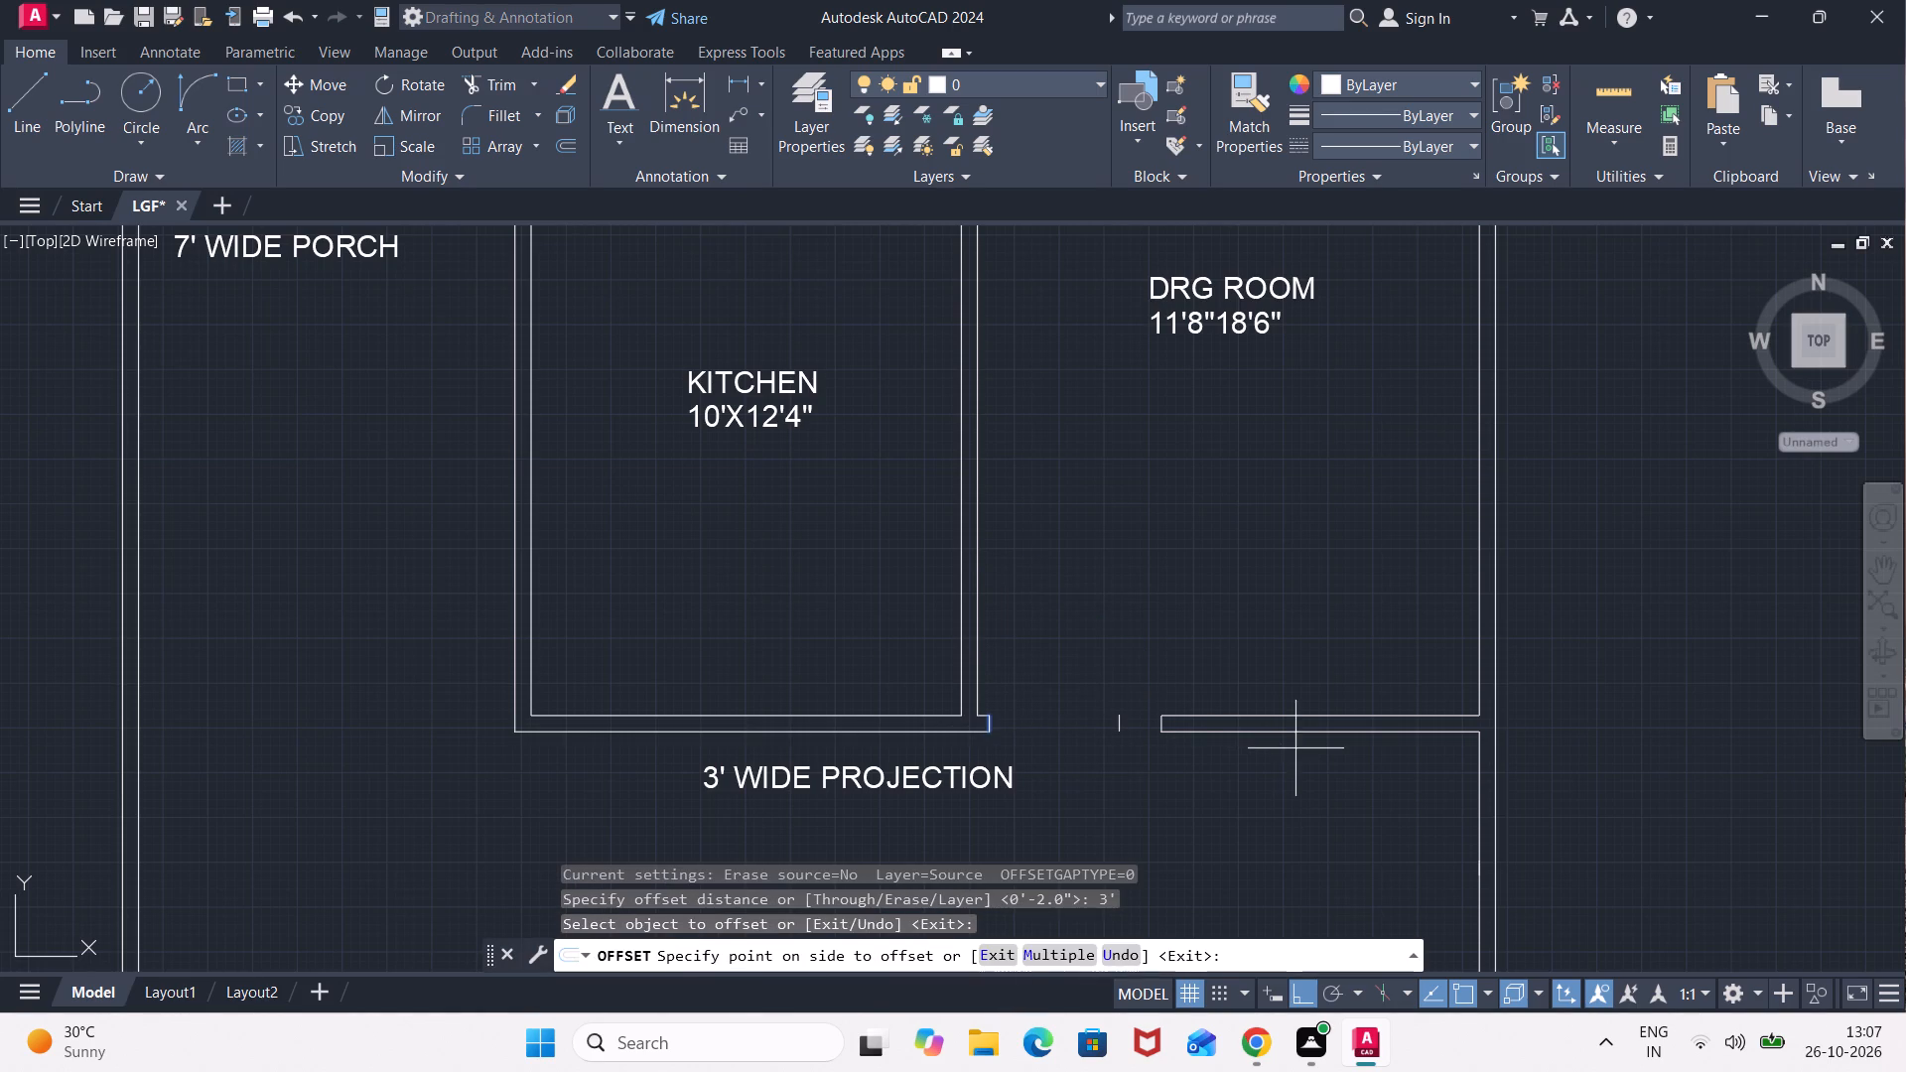
{"action": "left_click", "coordinate": [1295, 748]}
{"action": "key", "text": "Escape"}
Stretch both front wall faces to the new 3' jamb line and erase the old jamb line at the DRG ROOM's front opening.
{"action": "scroll", "coordinate": [1219, 740], "scroll_direction": "up", "scroll_amount": 3}
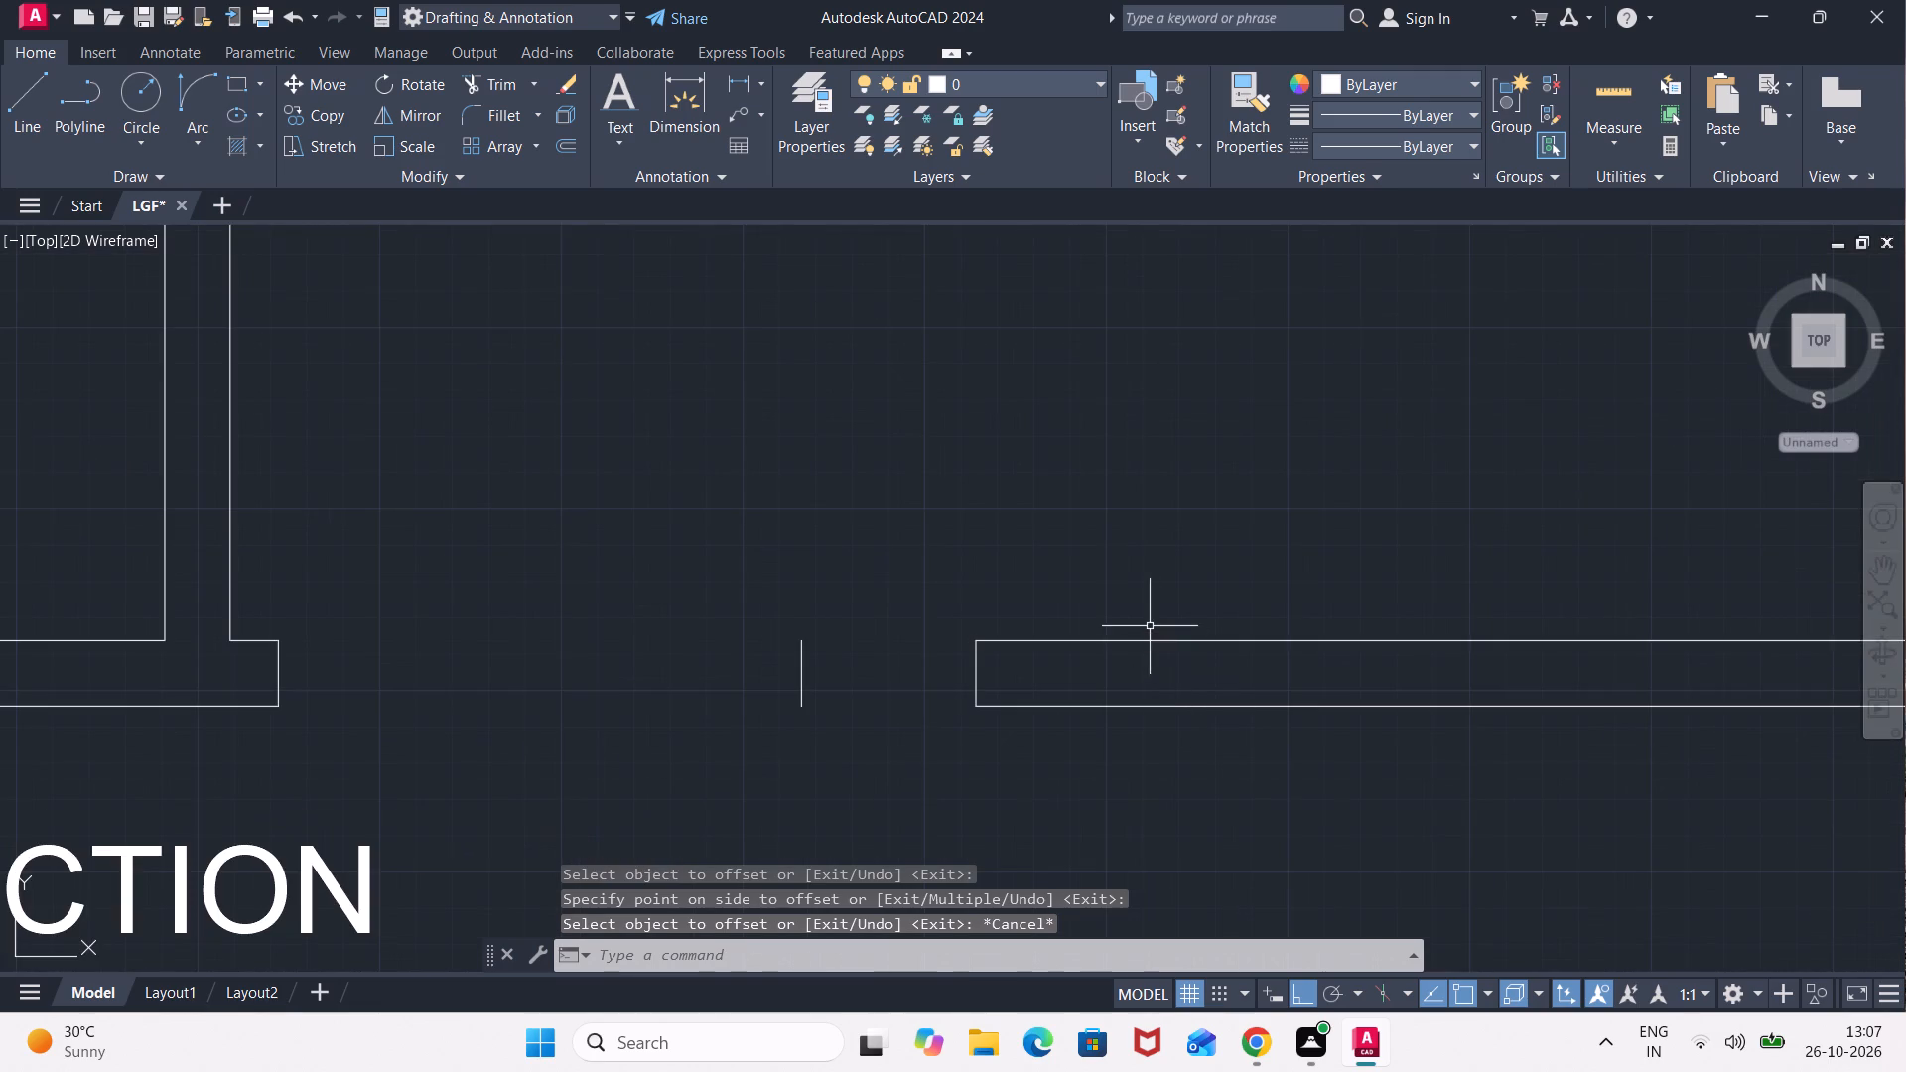
{"action": "left_click", "coordinate": [1149, 638]}
{"action": "left_click", "coordinate": [971, 636]}
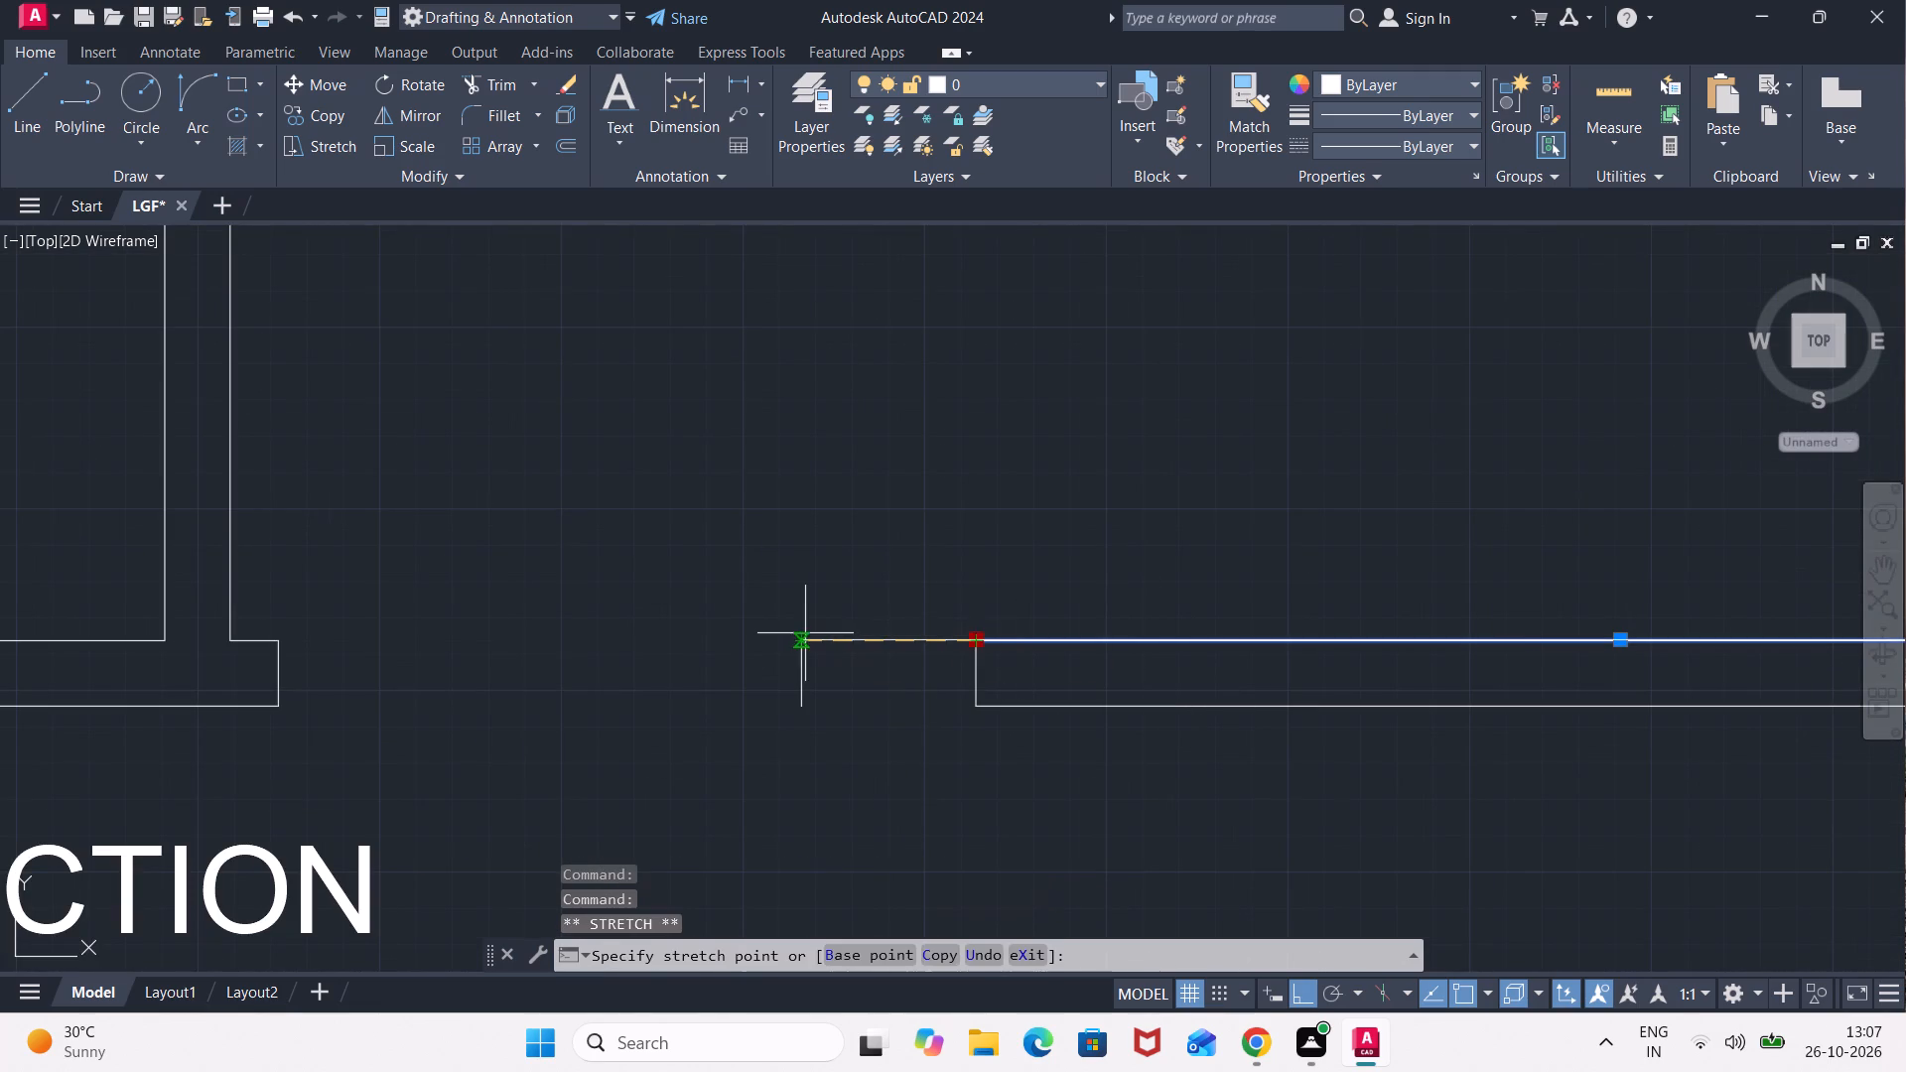
{"action": "left_click", "coordinate": [805, 633]}
{"action": "key", "text": "Escape"}
{"action": "left_click", "coordinate": [1064, 710]}
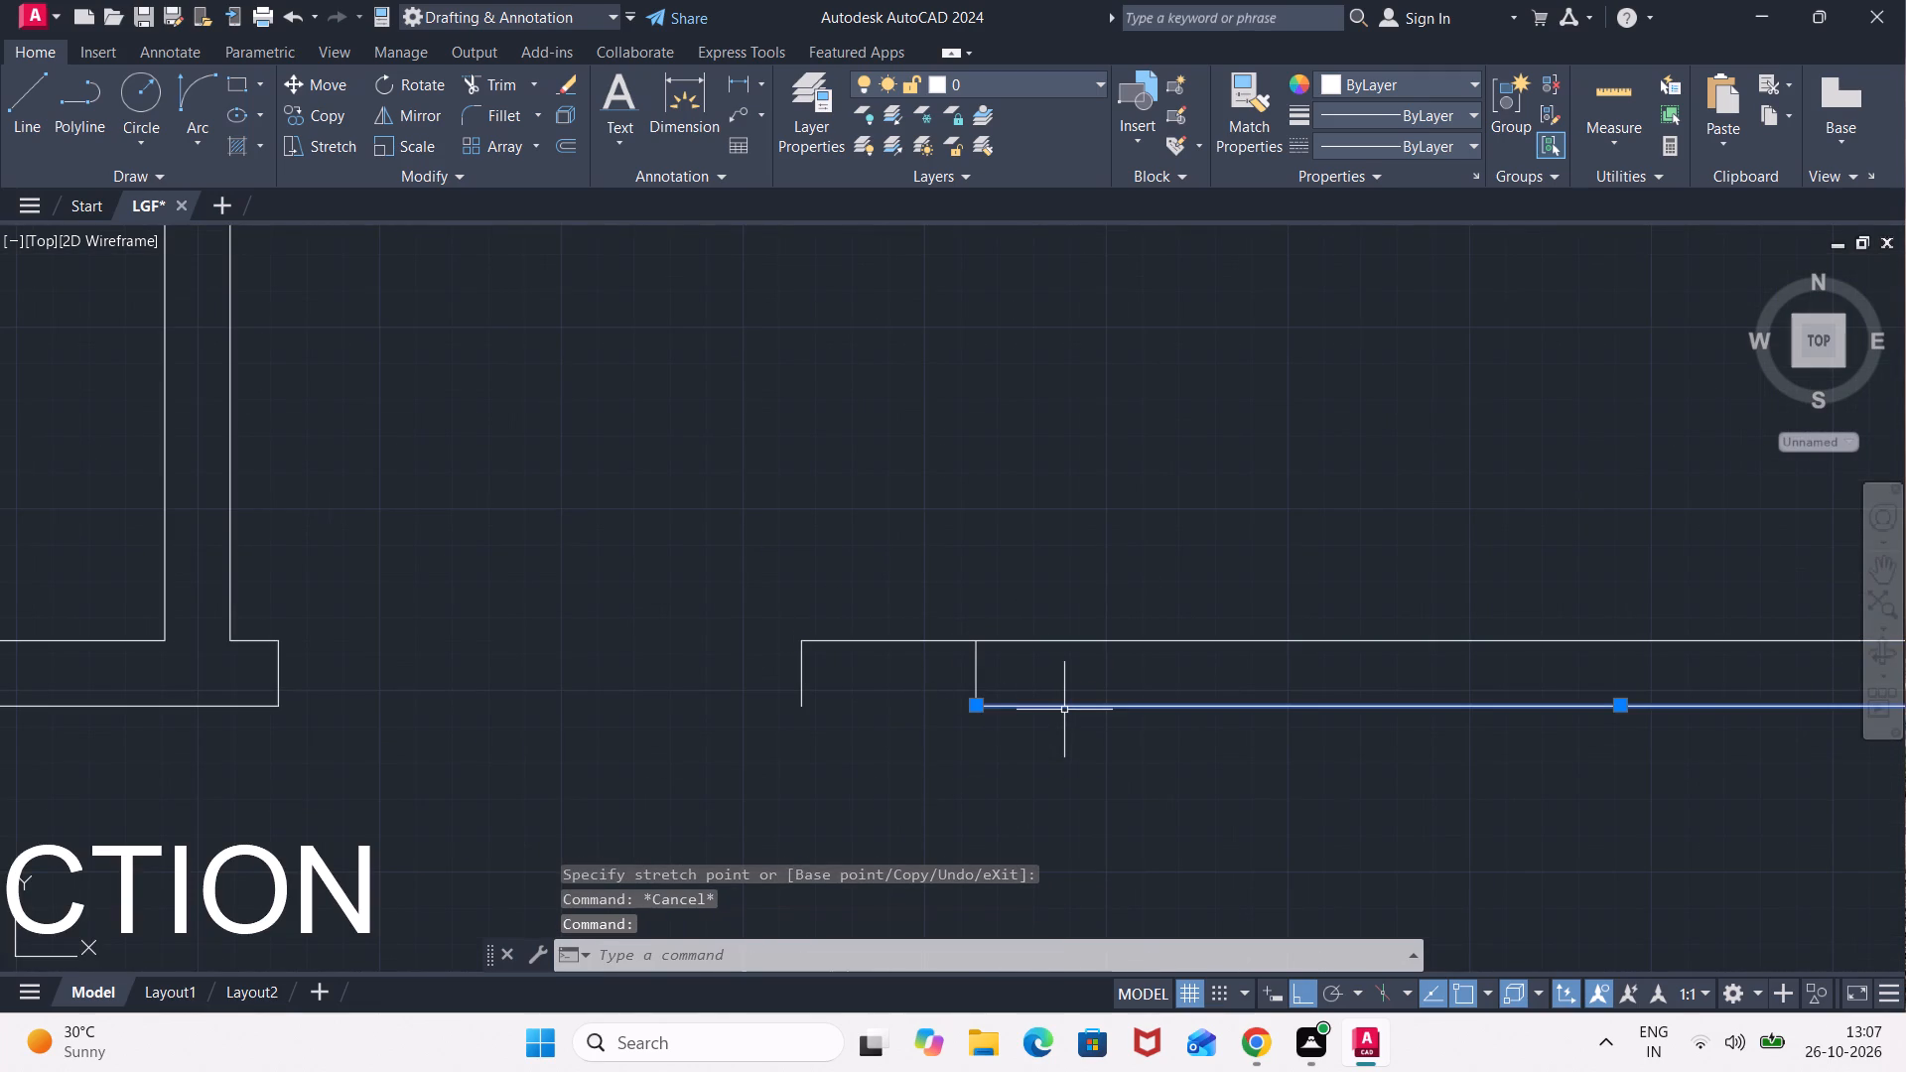
{"action": "left_click", "coordinate": [974, 705]}
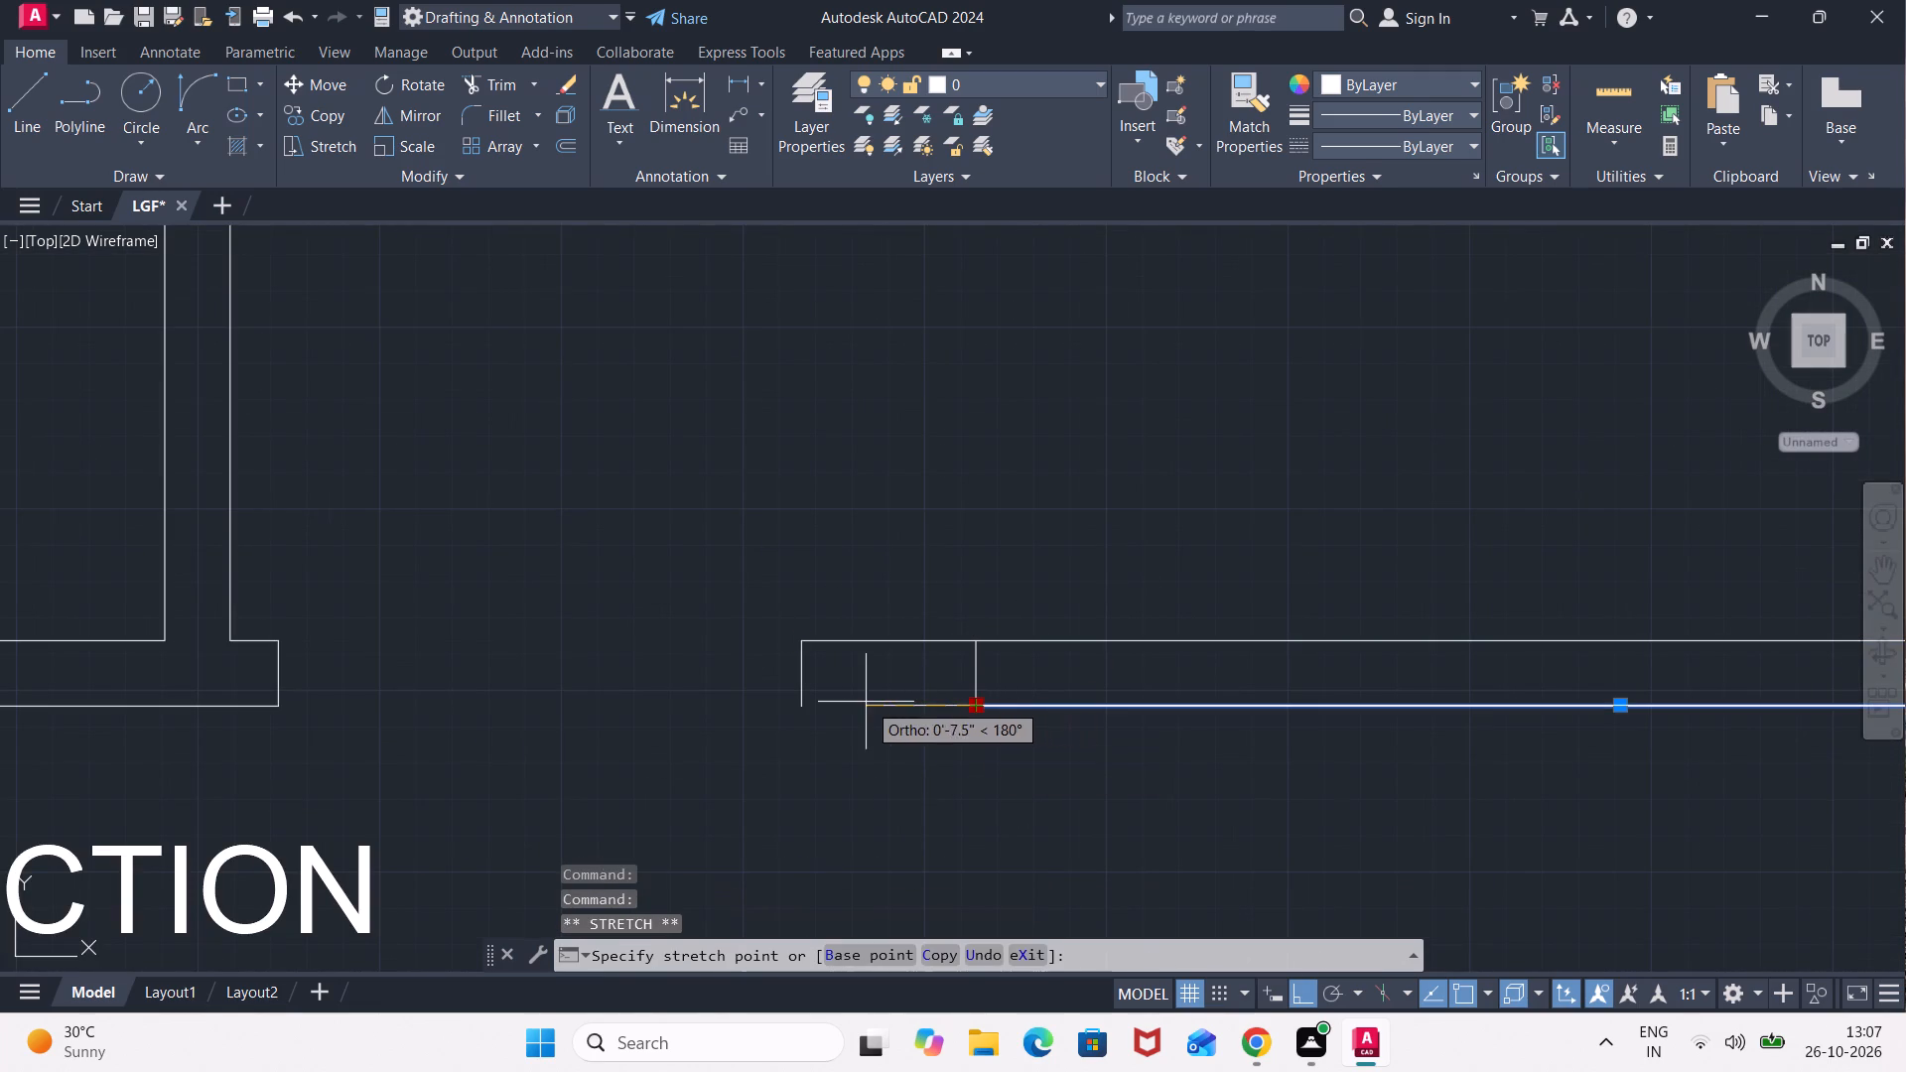
{"action": "left_click", "coordinate": [790, 709]}
{"action": "key", "text": "Escape"}
{"action": "key", "text": "Escape"}
{"action": "left_click", "coordinate": [1021, 674]}
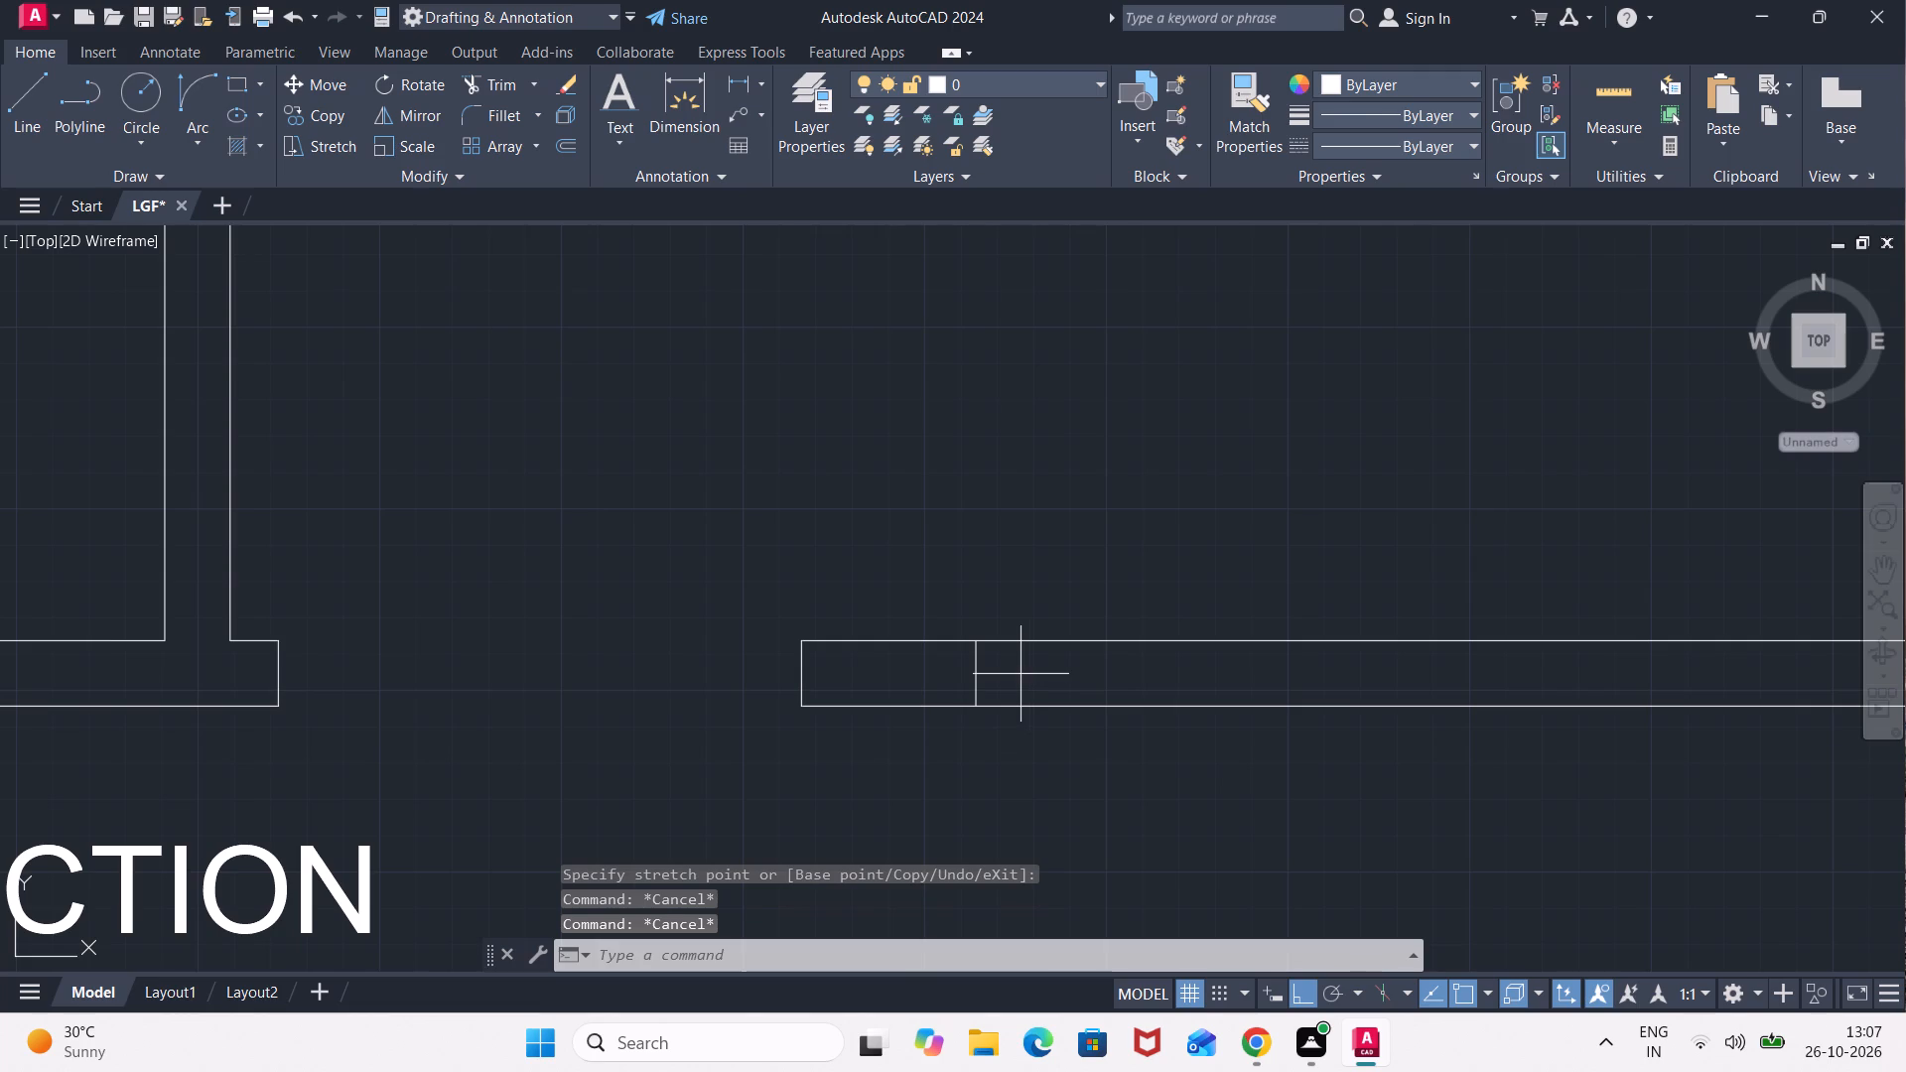
{"action": "left_click", "coordinate": [938, 671]}
{"action": "key", "text": "Delete"}
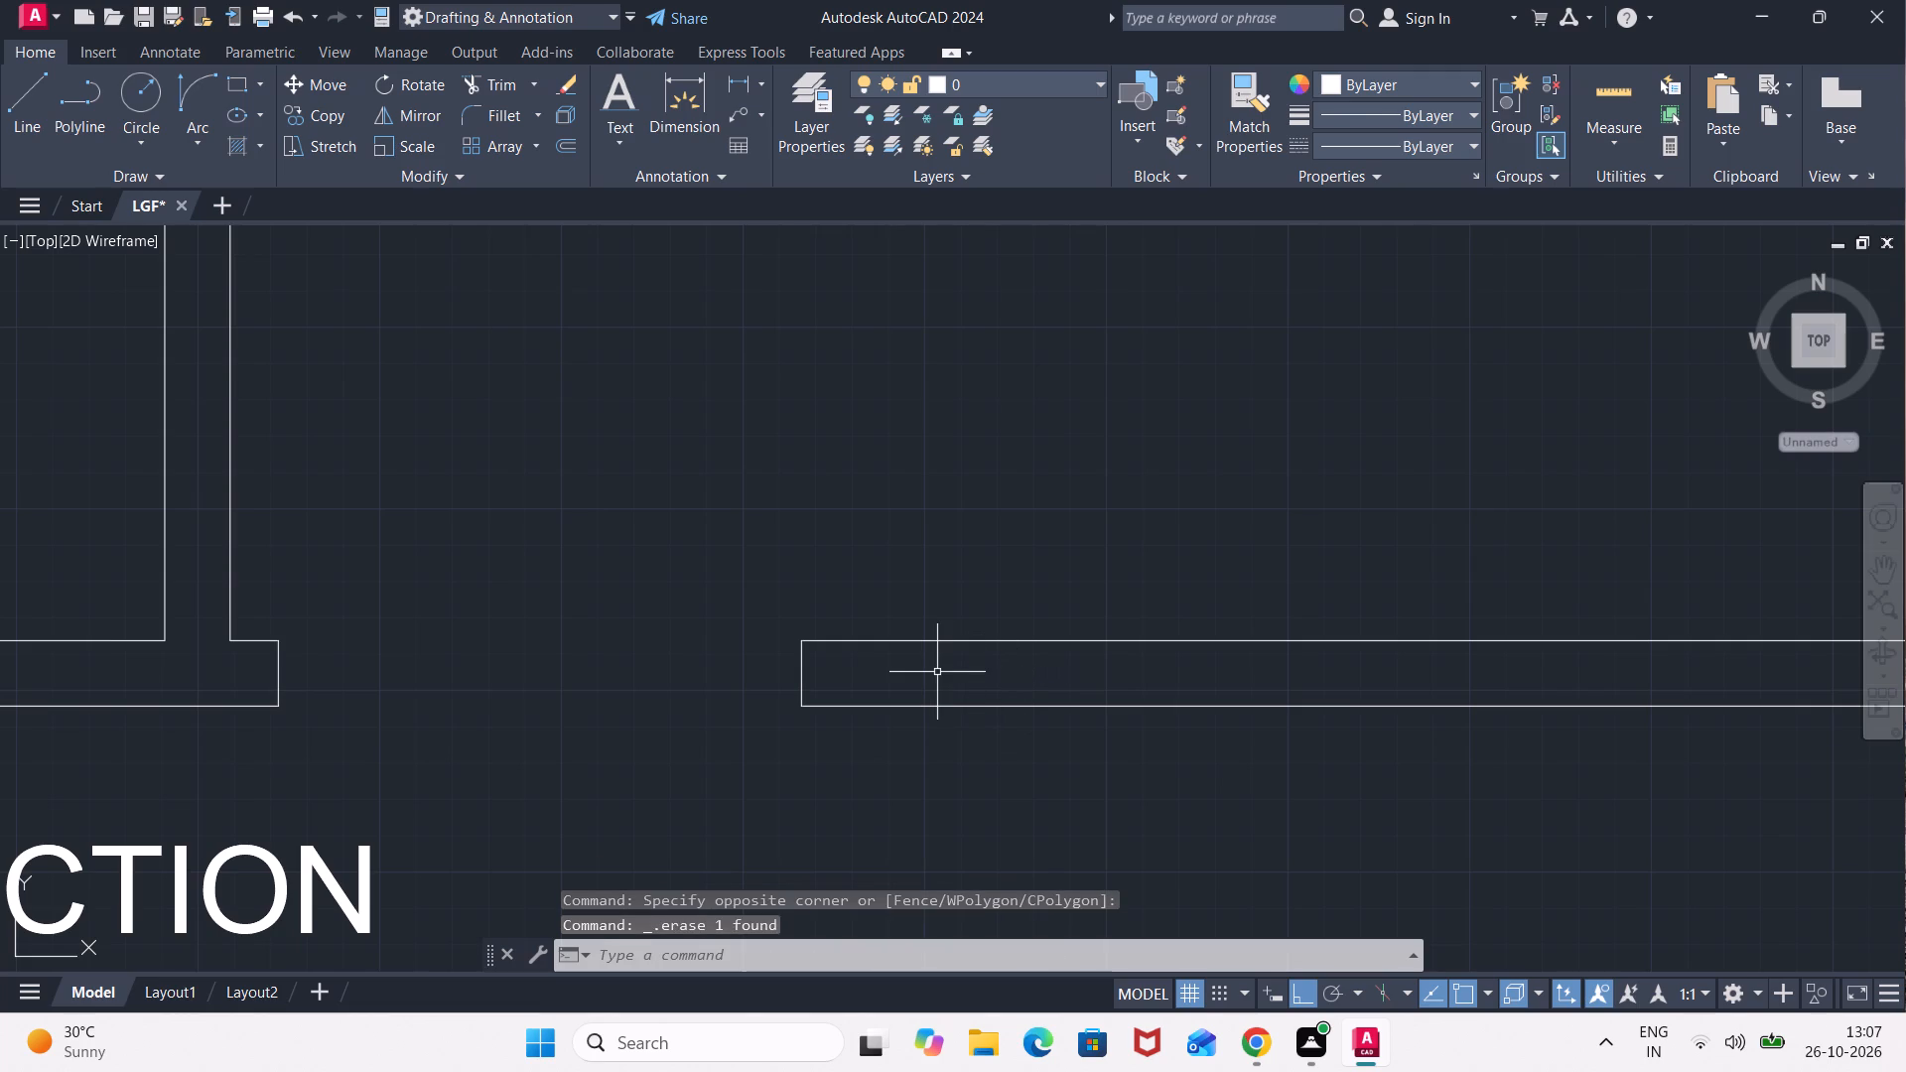
Draw a line across the outer side of the DRG ROOM's front opening, continuing with a 3' door-leaf line into the room from the kitchen-side jamb.
{"action": "key", "text": "l"}
{"action": "key", "text": "Return"}
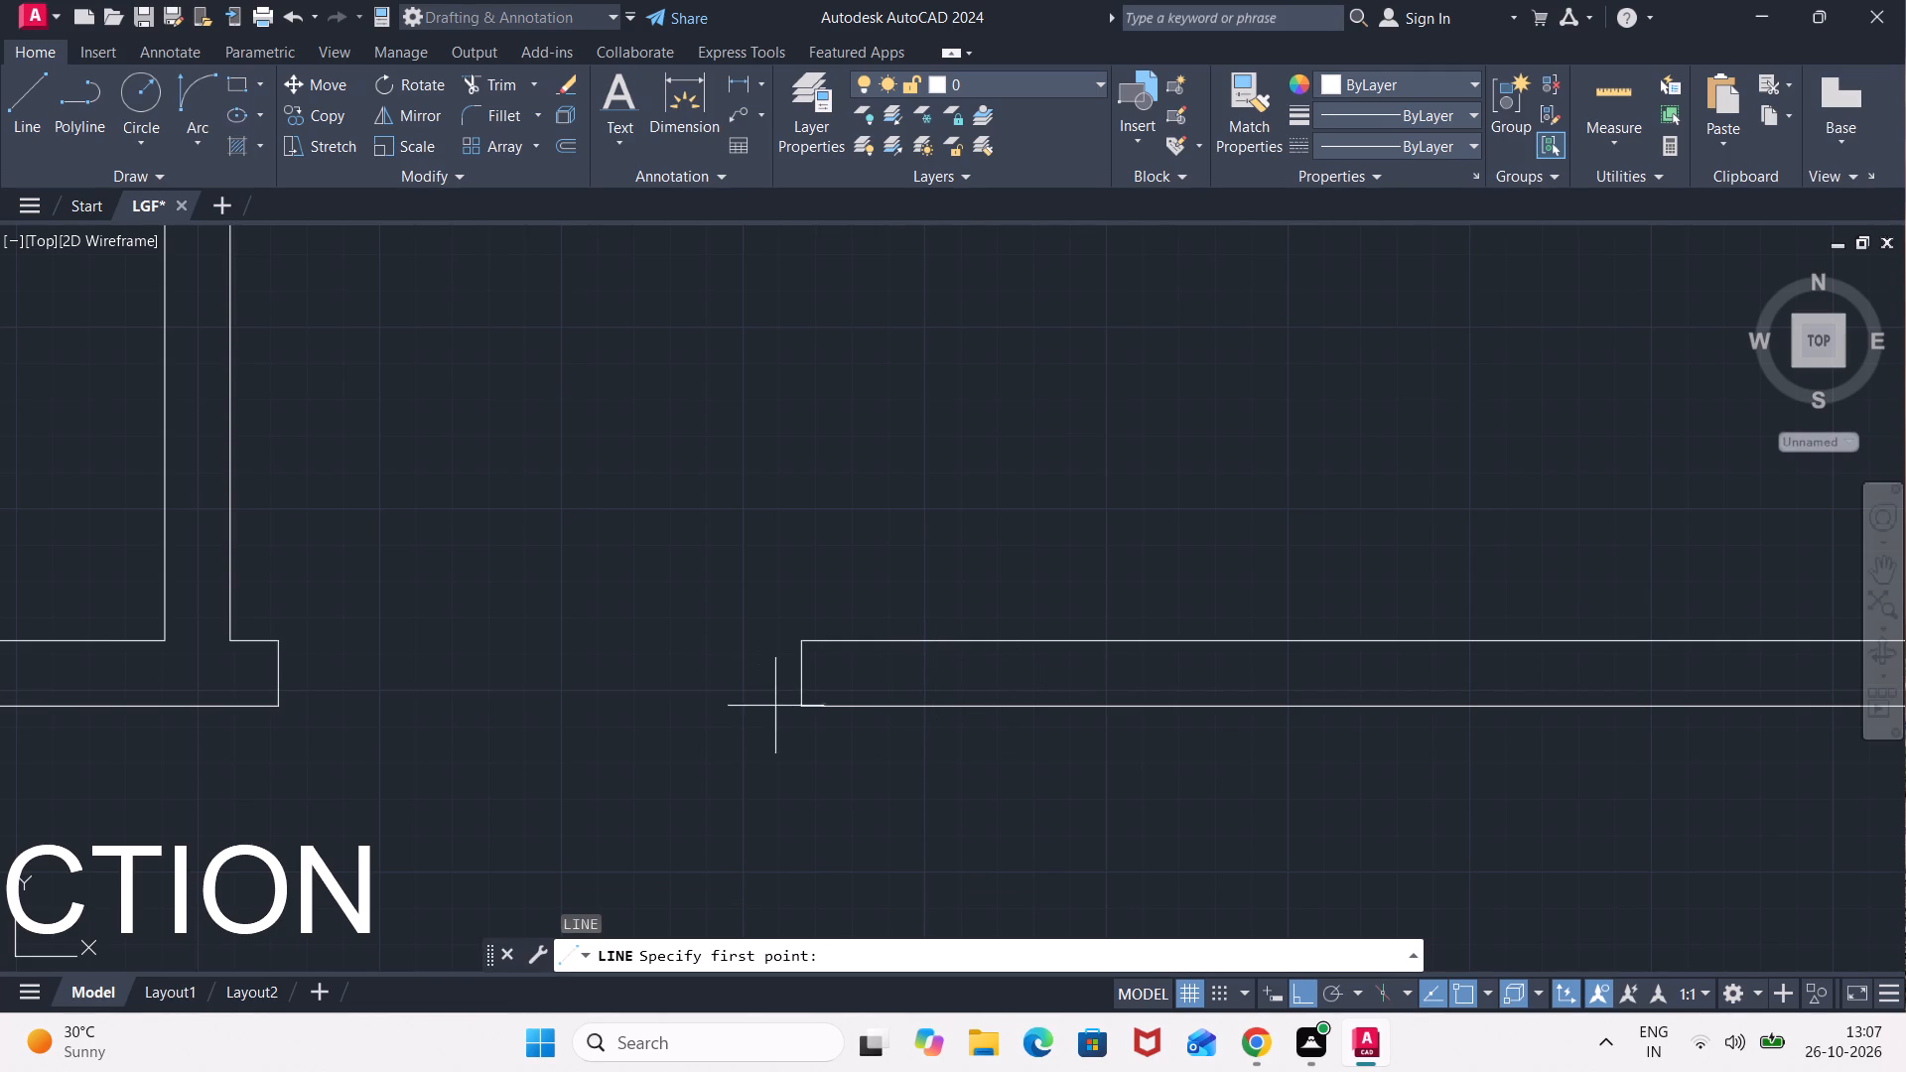
{"action": "left_click", "coordinate": [804, 711]}
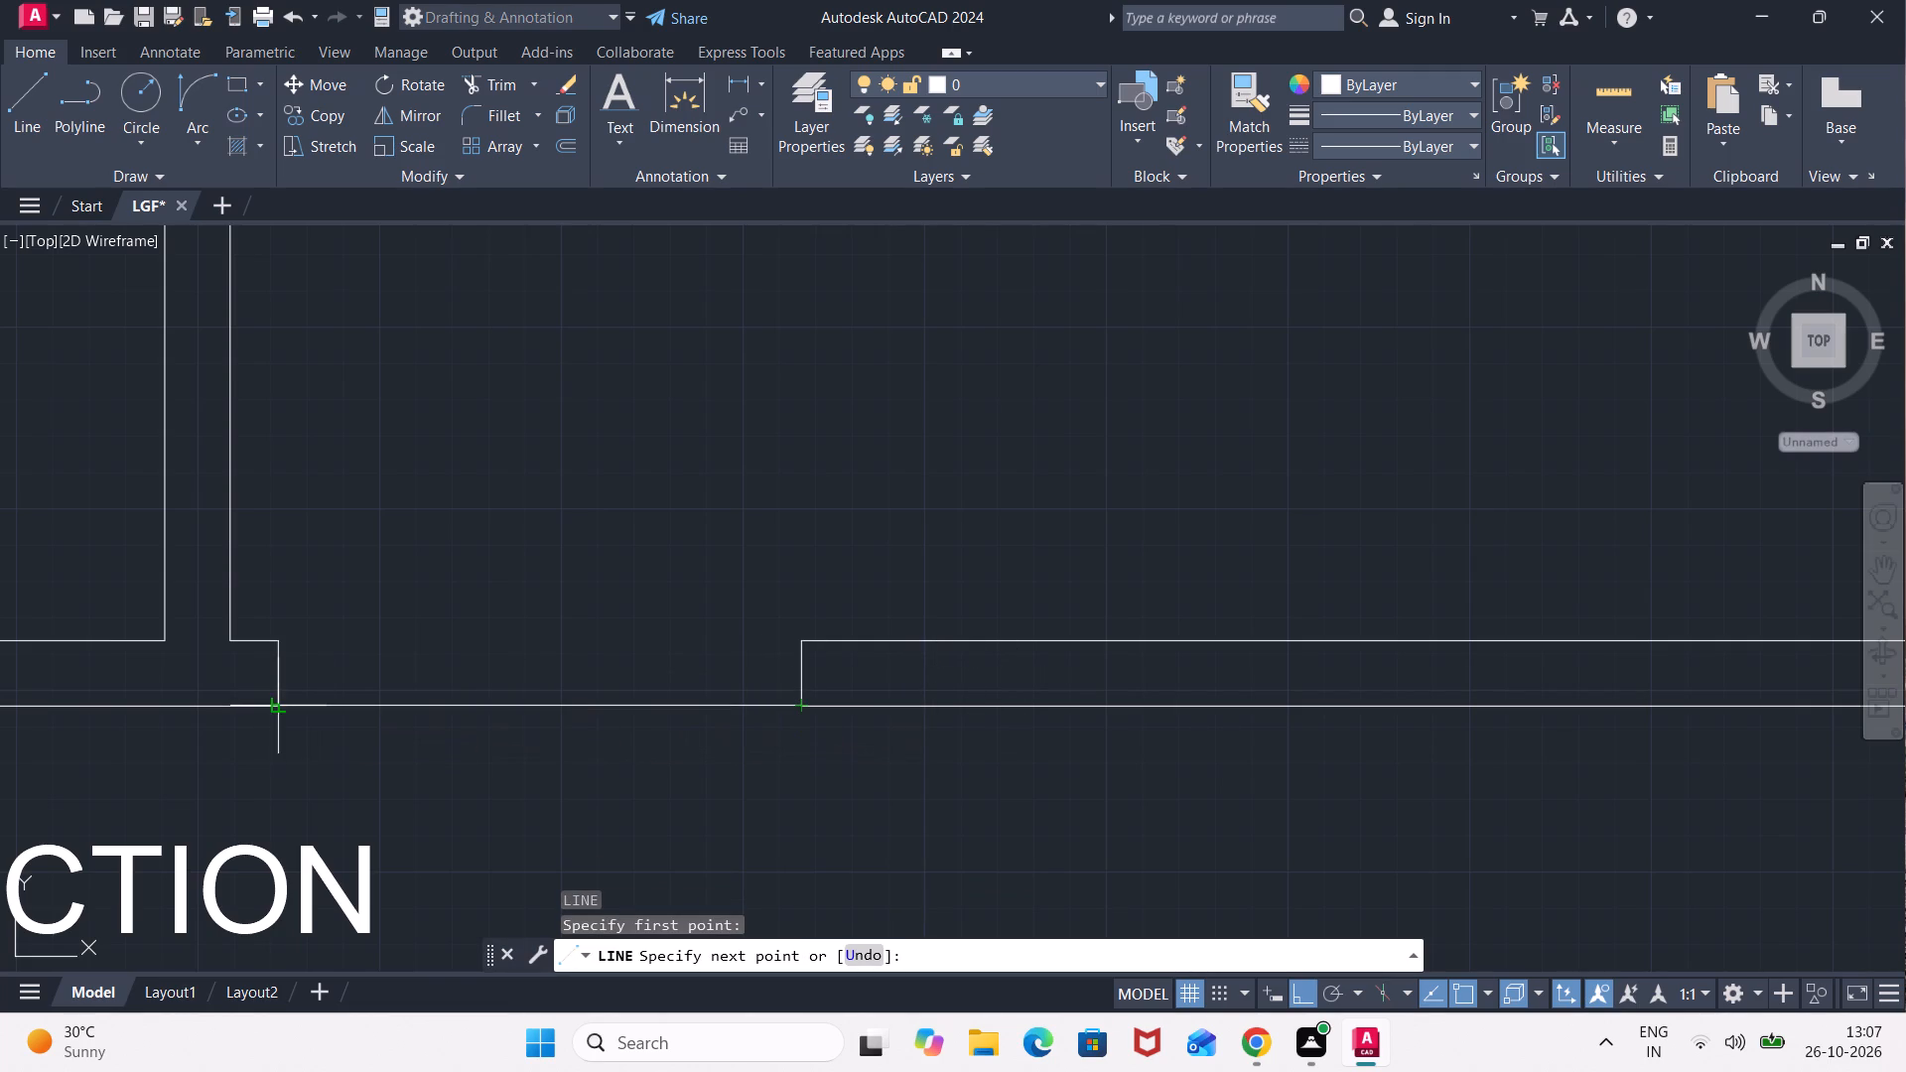
{"action": "left_click", "coordinate": [275, 707]}
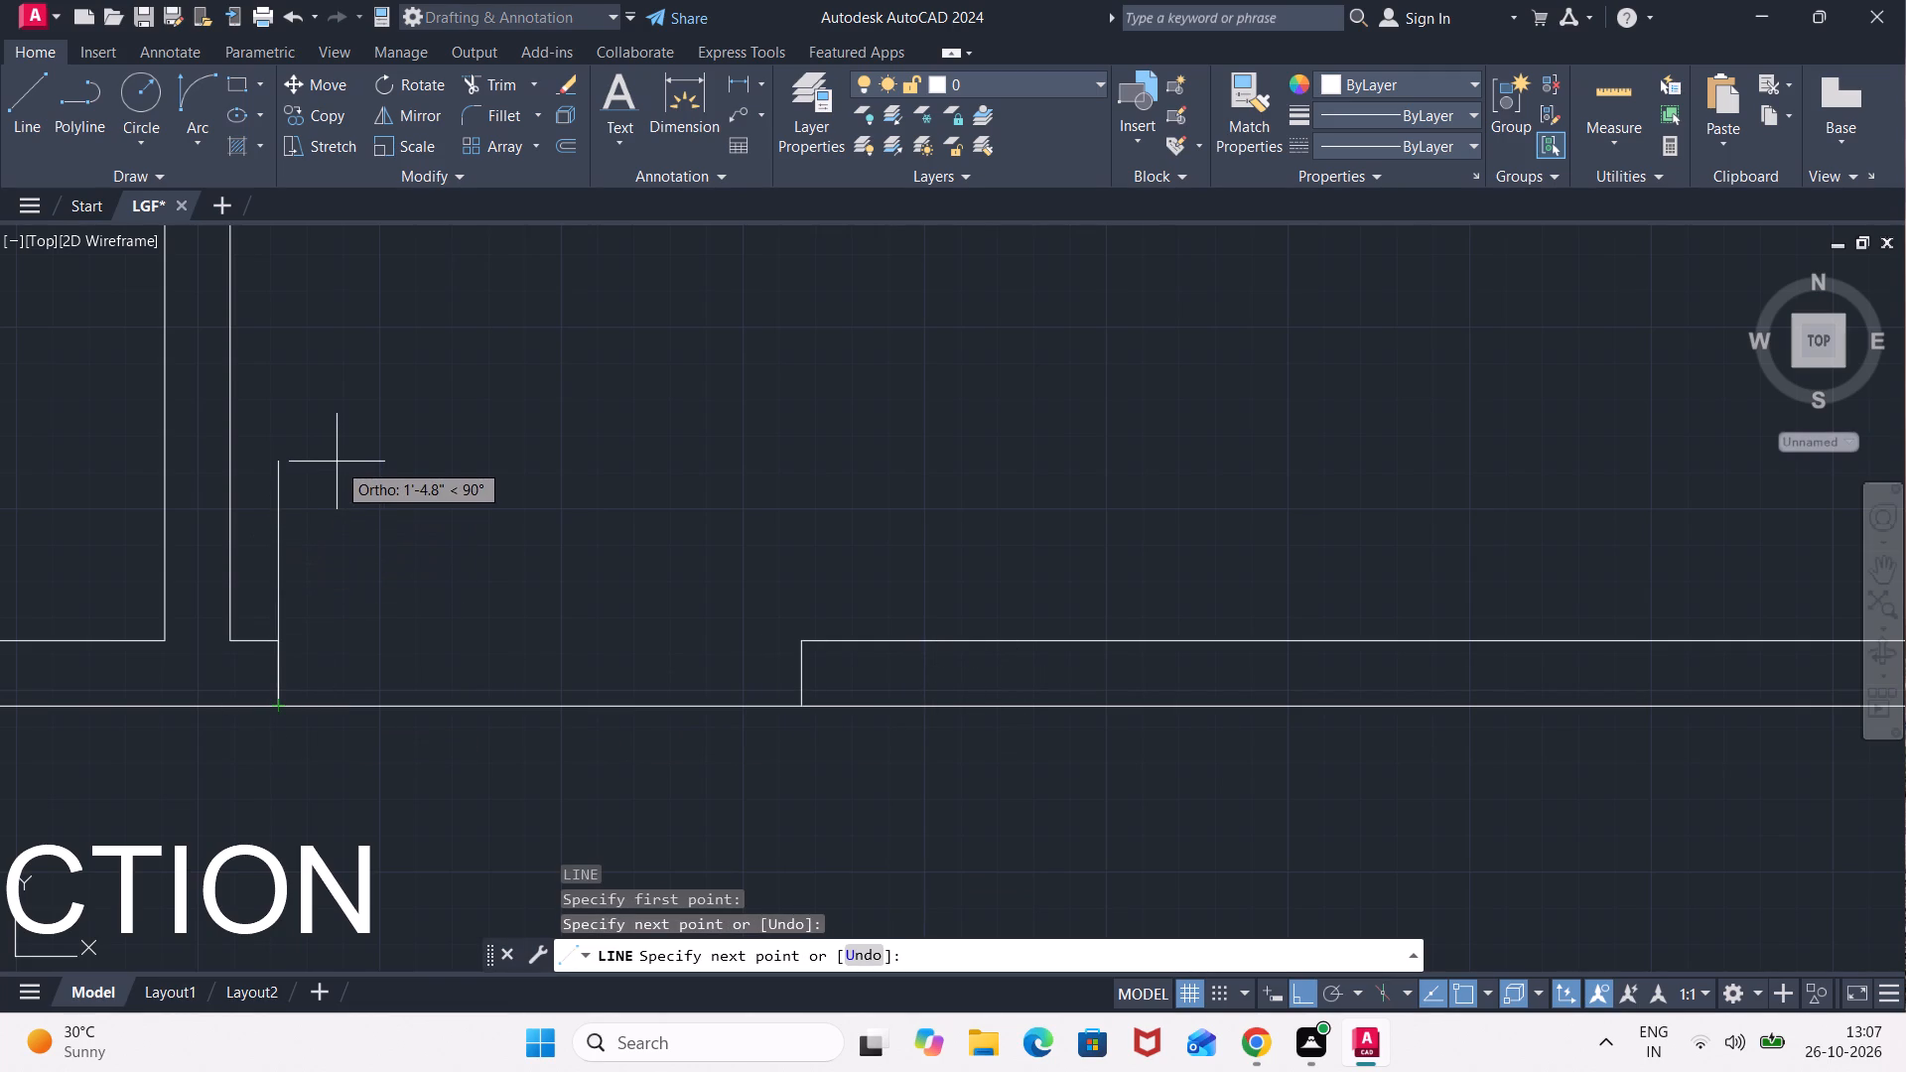
{"action": "type", "text": "3'"}
{"action": "key", "text": "Return"}
{"action": "key", "text": "Escape"}
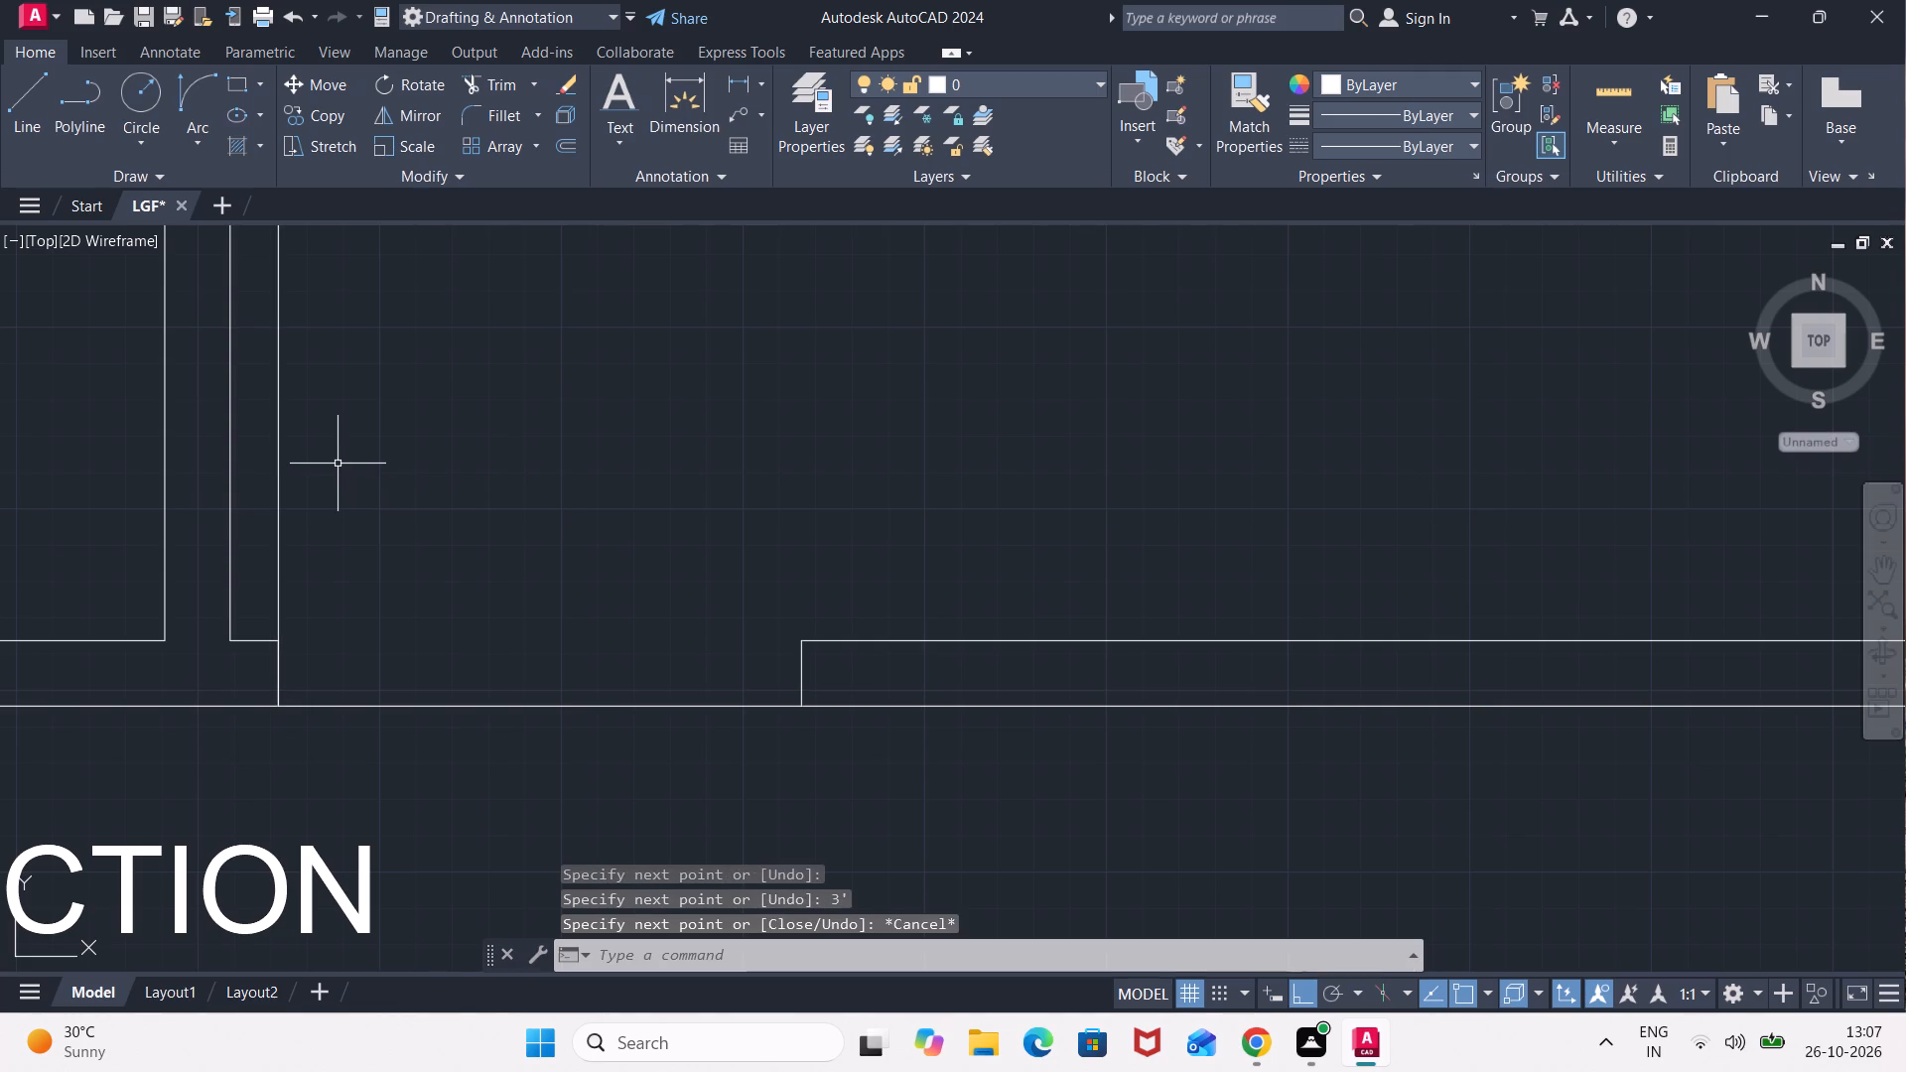
Offset the DRG ROOM's 3' front door-leaf line 2" toward its opening.
{"action": "scroll", "coordinate": [441, 432], "scroll_direction": "down", "scroll_amount": 3}
{"action": "key", "text": "o"}
{"action": "key", "text": "Return"}
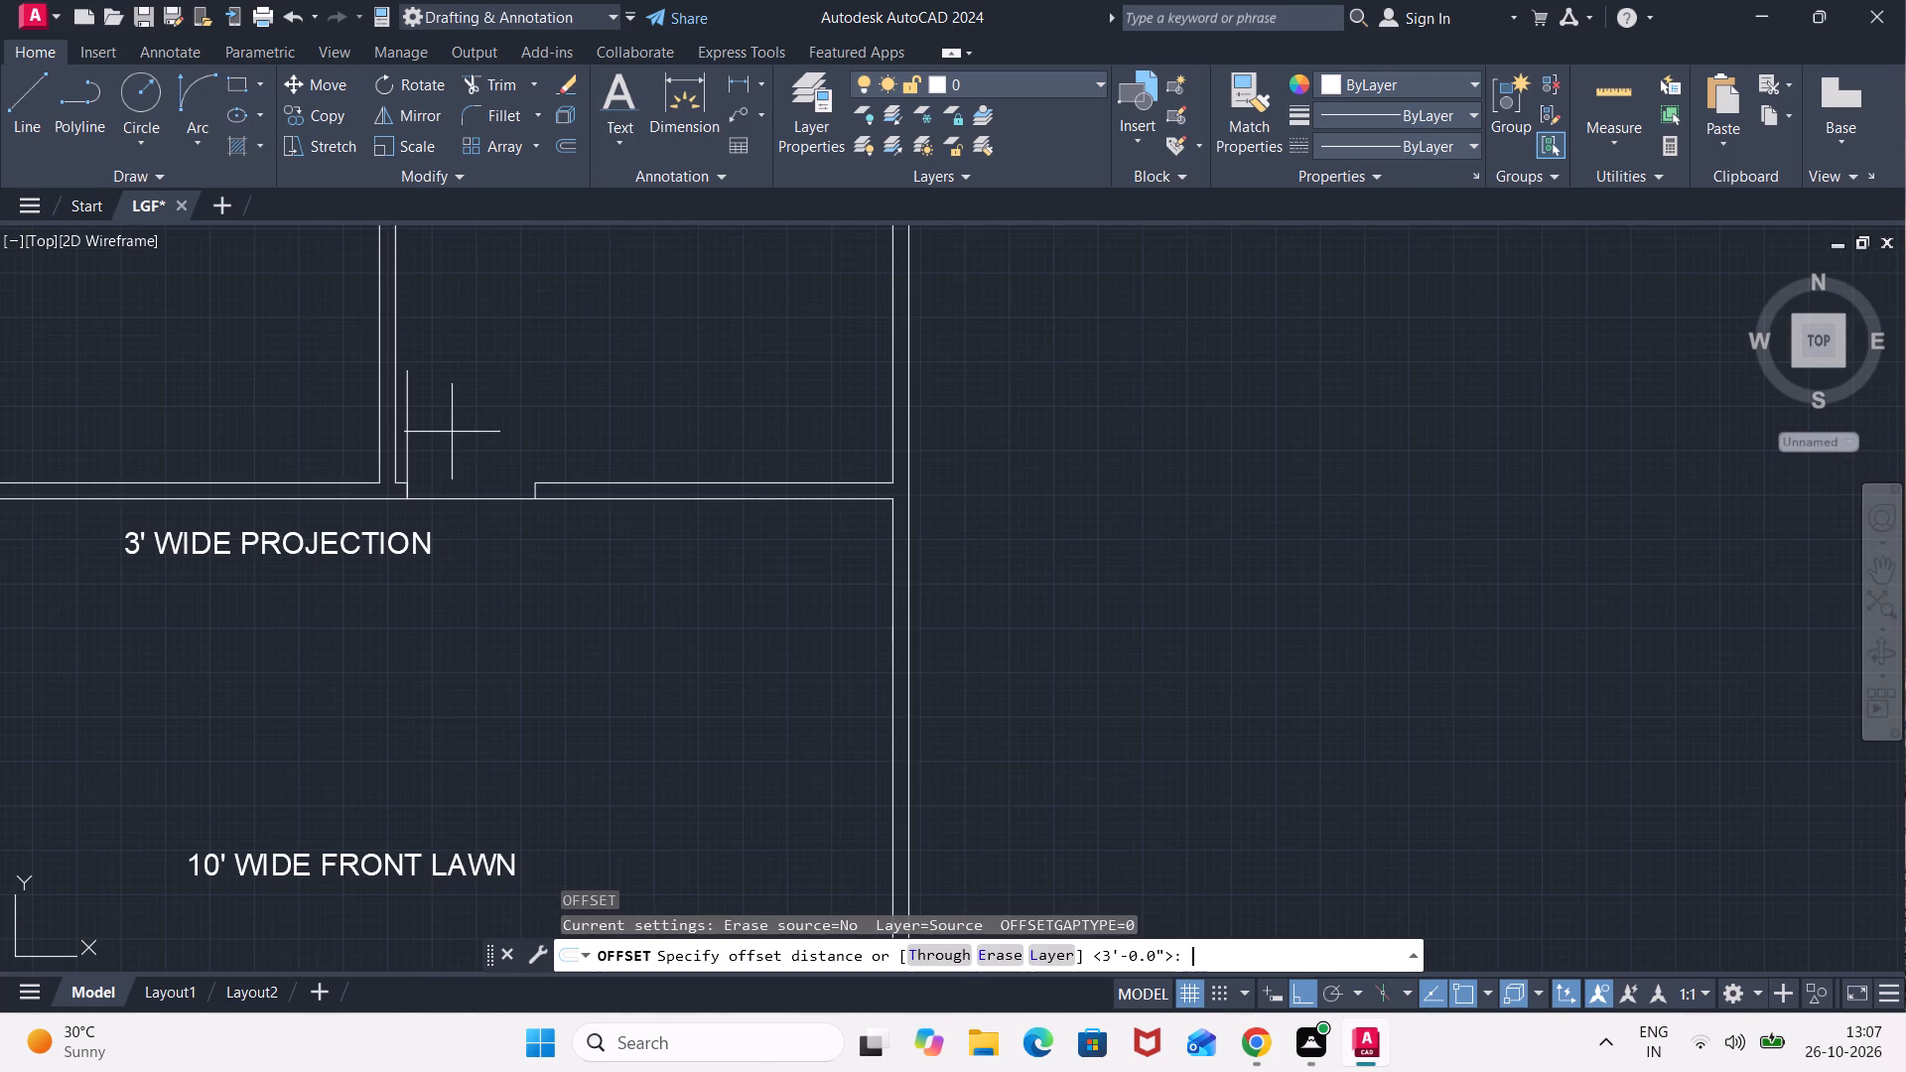
{"action": "type", "text": "2\""}
{"action": "key", "text": "Return"}
{"action": "left_click", "coordinate": [405, 452]}
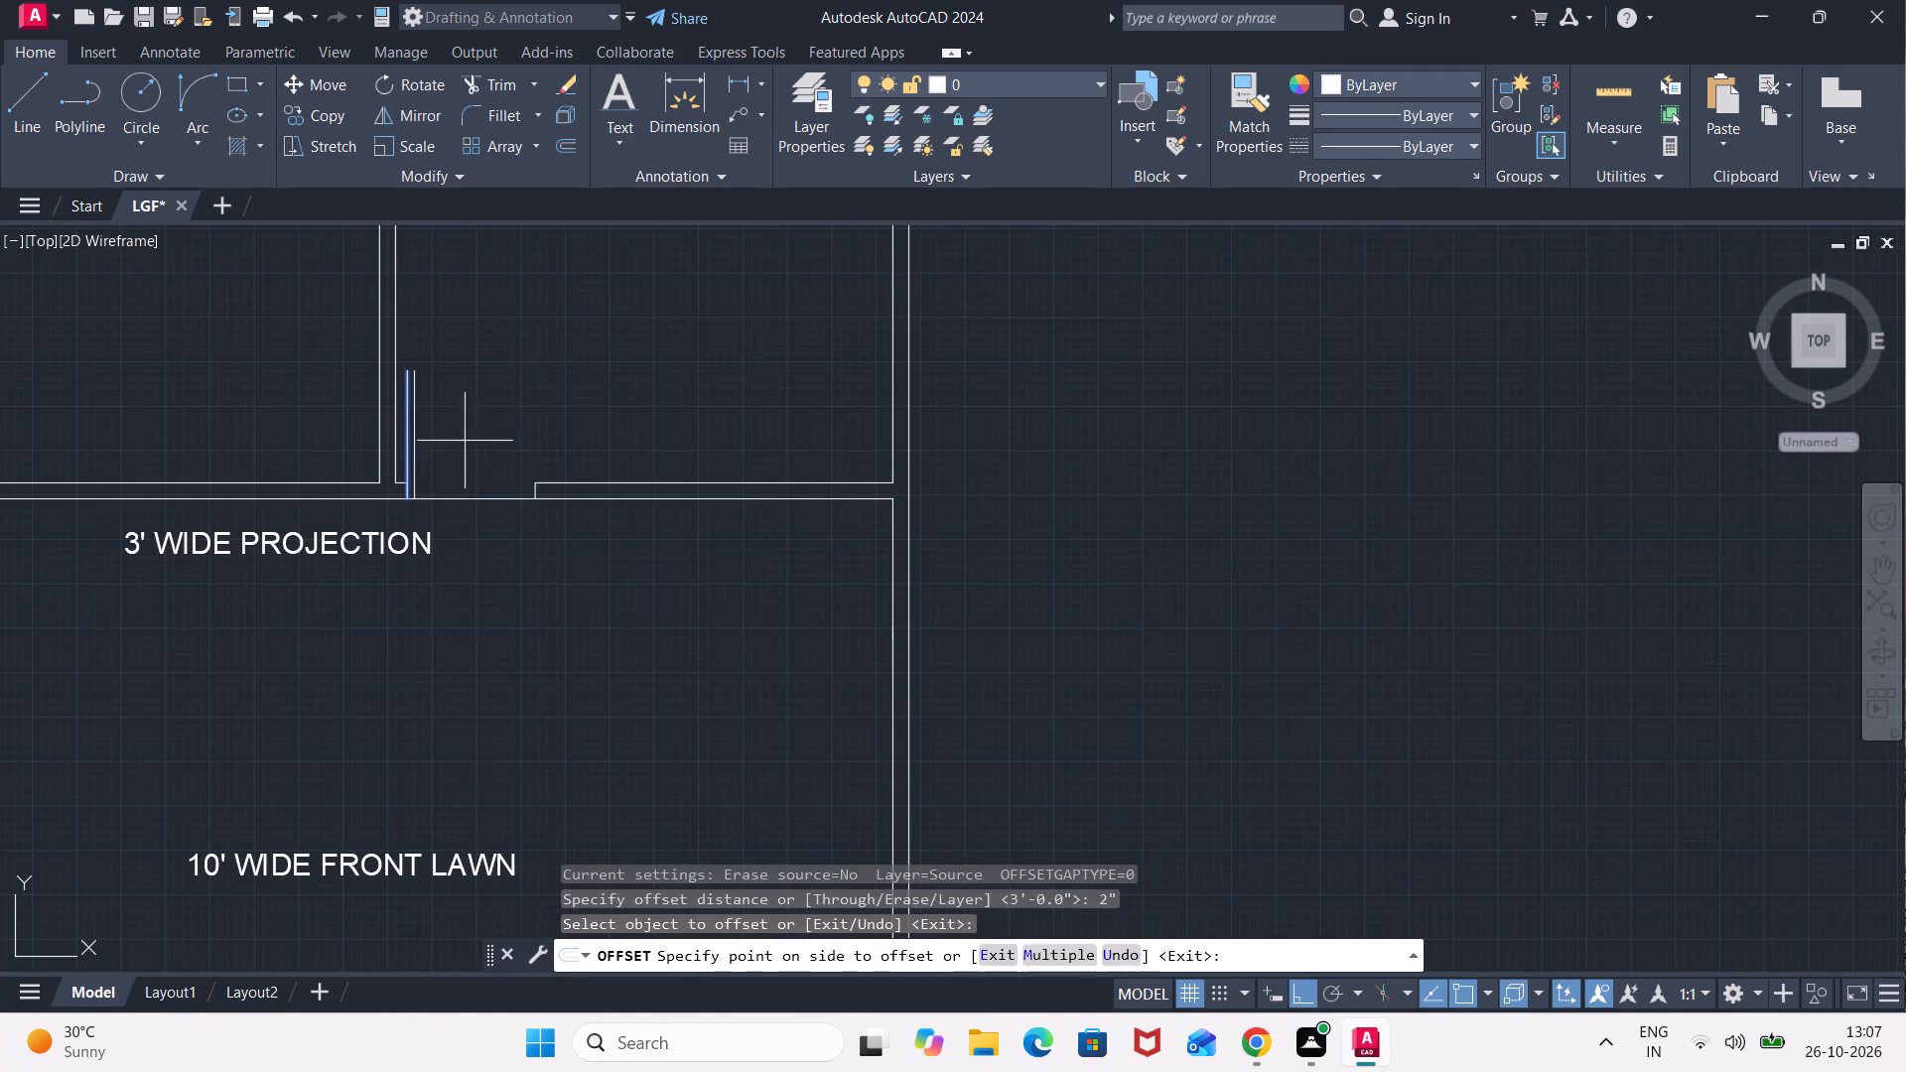
{"action": "left_click", "coordinate": [471, 439]}
Draw a start-end-direction swing arc from the free end of the 3' front door leaf to the opposite jamb's outer corner.
{"action": "left_click", "coordinate": [188, 138]}
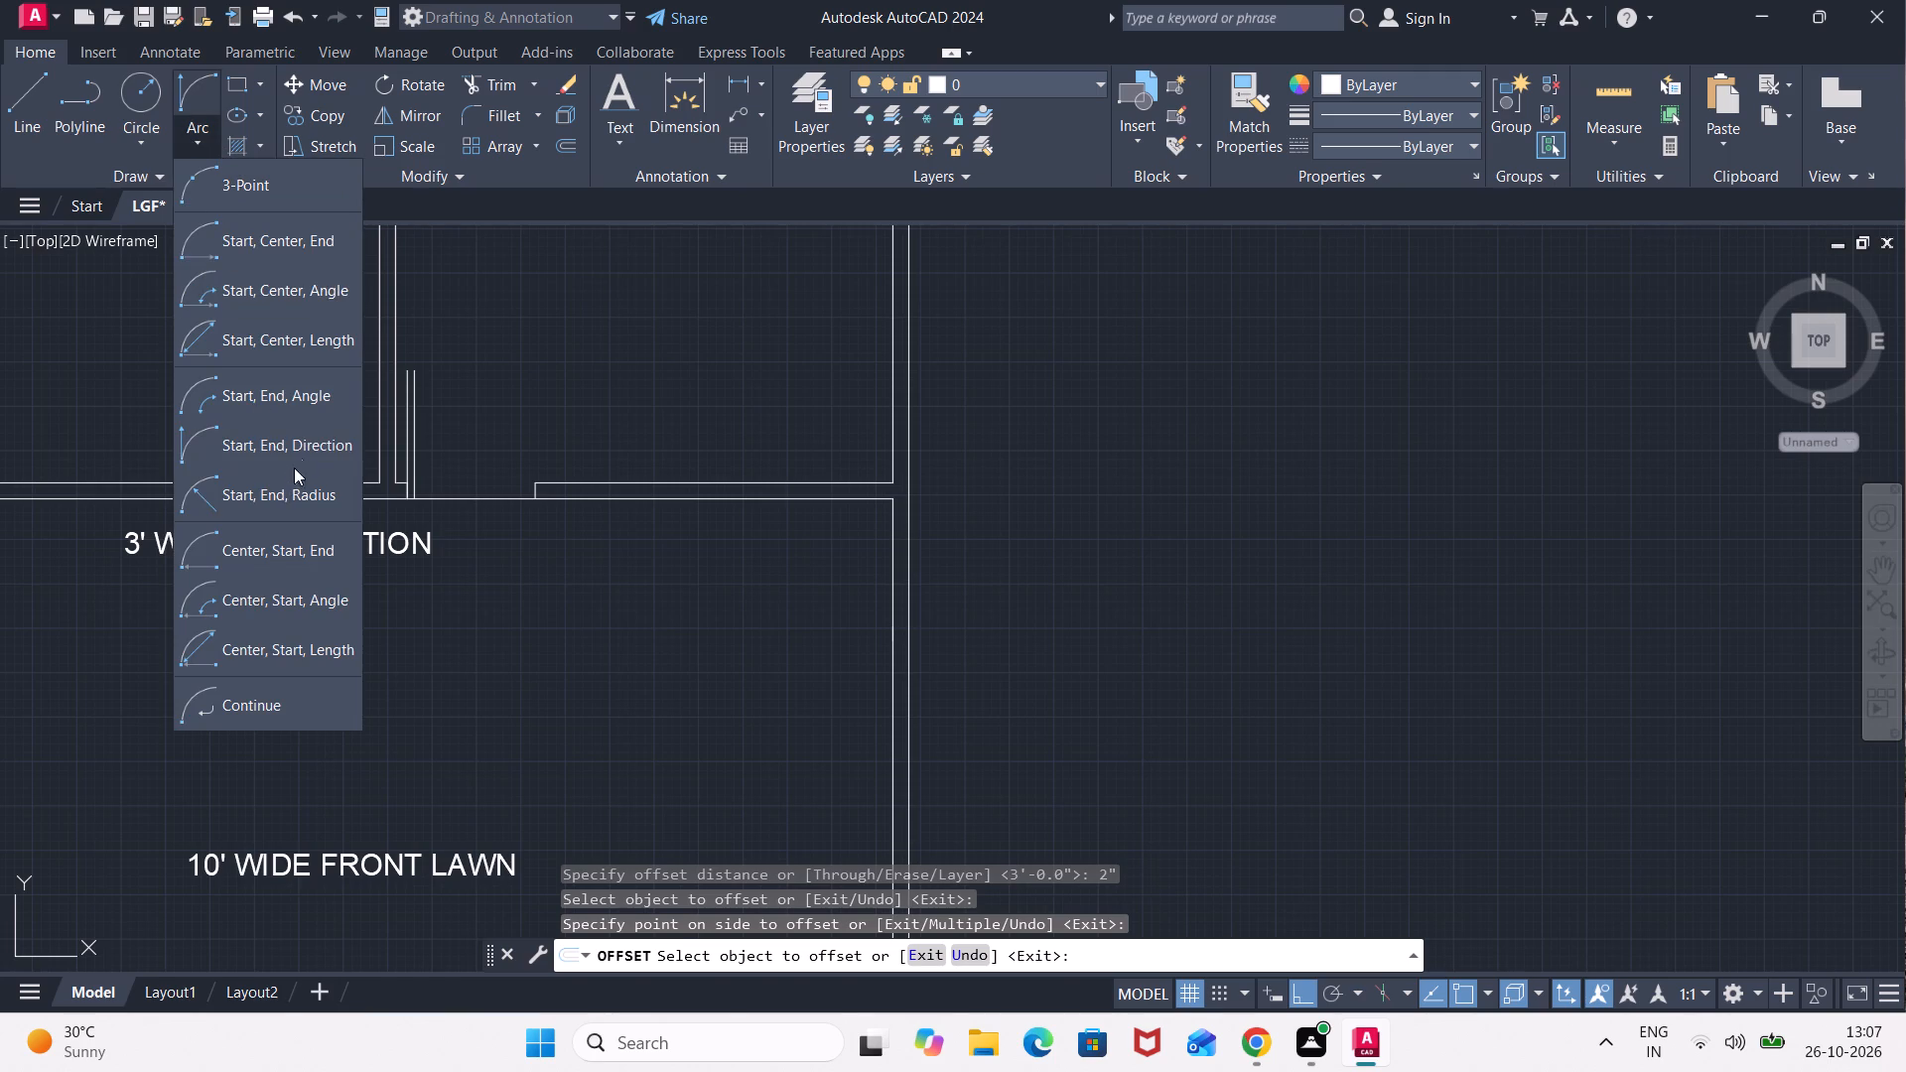
{"action": "left_click", "coordinate": [303, 442]}
{"action": "scroll", "coordinate": [453, 432], "scroll_direction": "up", "scroll_amount": 2}
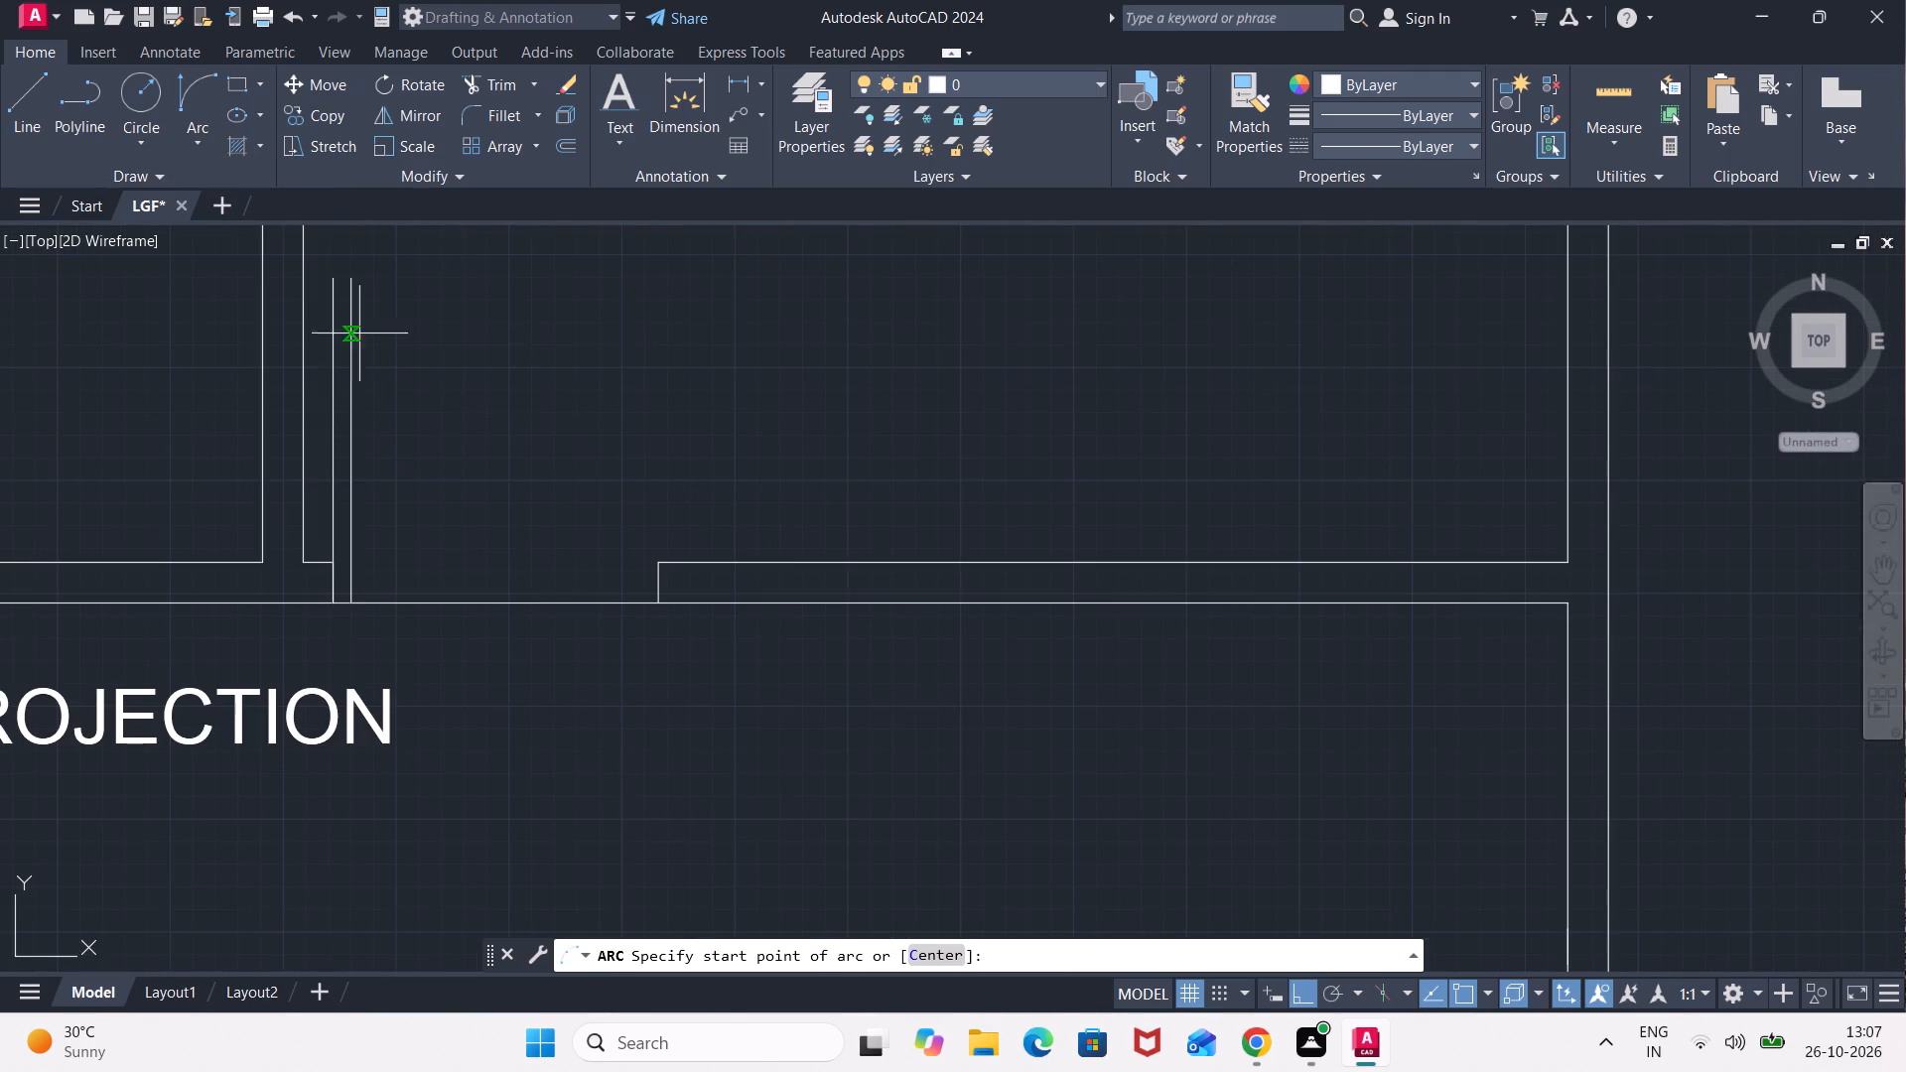
{"action": "left_click", "coordinate": [338, 279]}
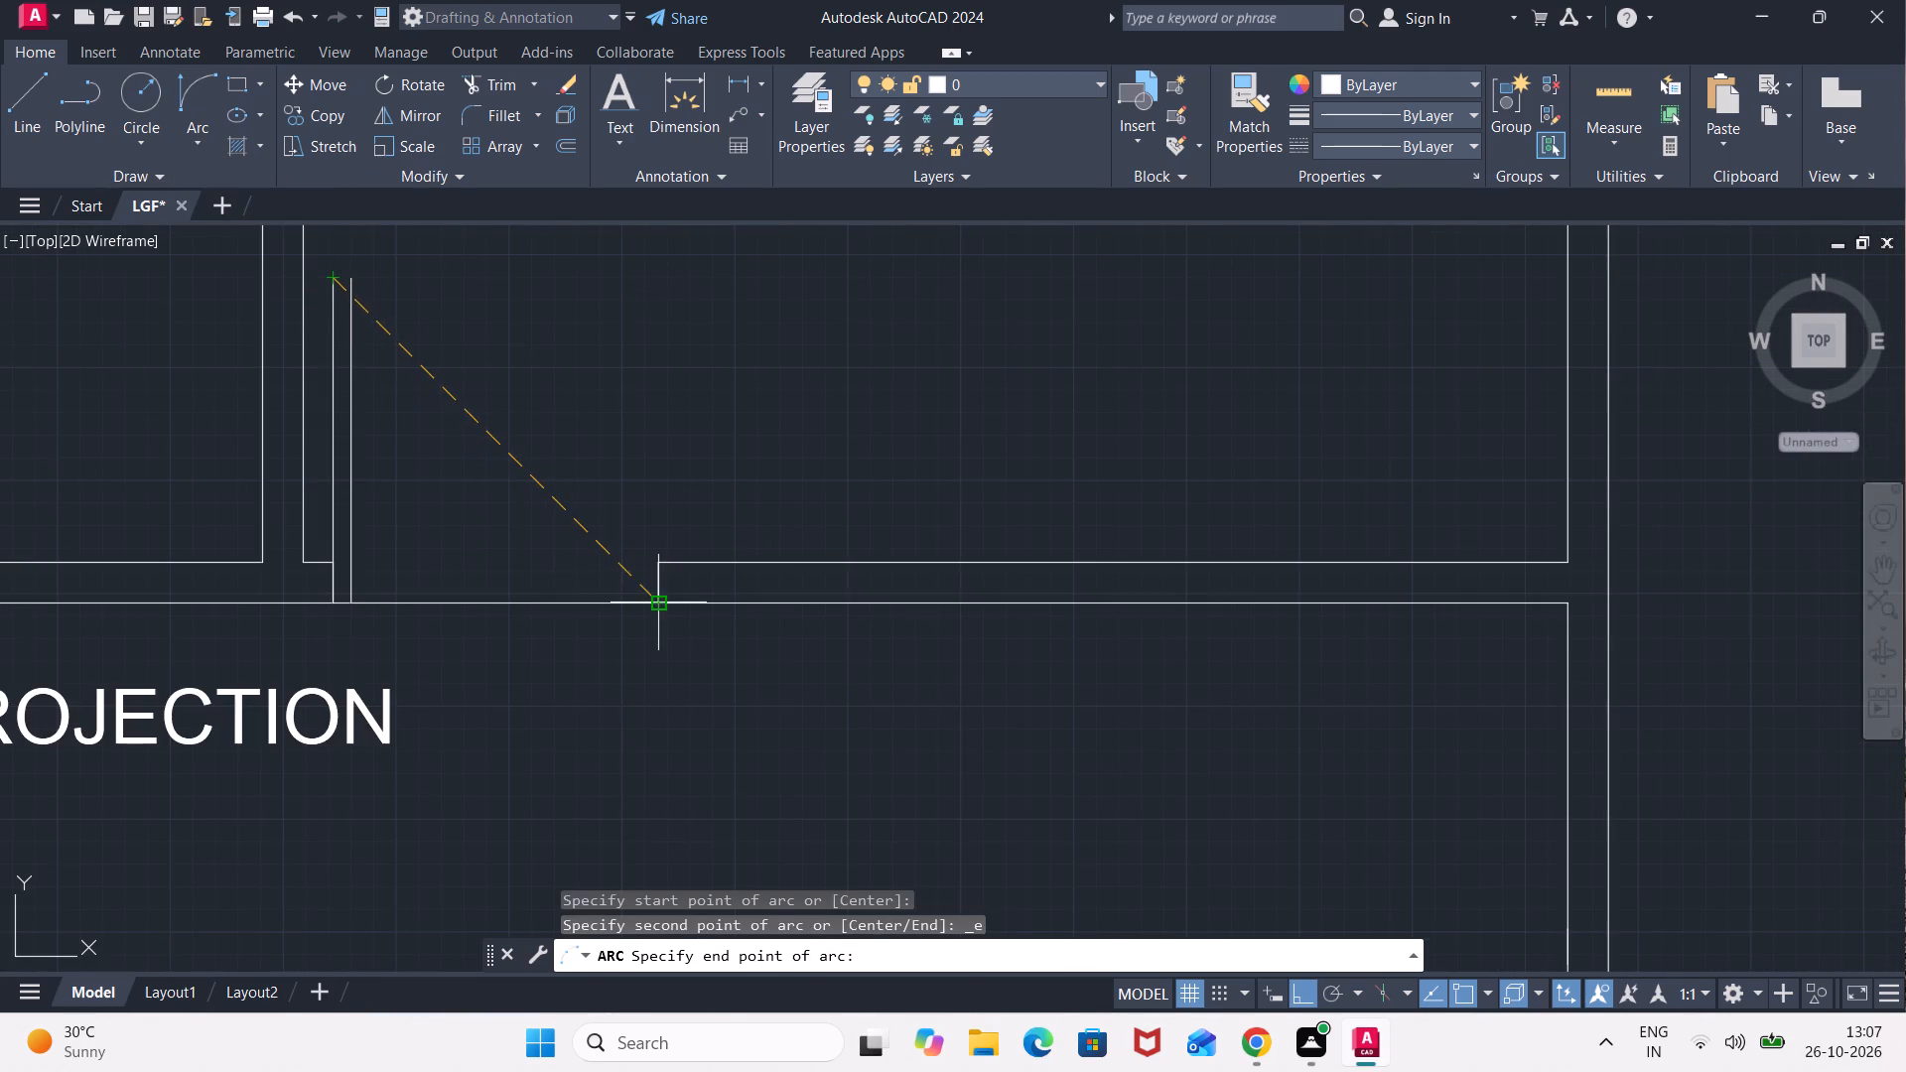
{"action": "left_click", "coordinate": [656, 603]}
{"action": "left_click", "coordinate": [684, 309]}
Draw a line across the outer side of the kitchen's opening, continuing with a 3' door-leaf line into the kitchen from the DRG ROOM-side jamb.
{"action": "scroll", "coordinate": [823, 461], "scroll_direction": "down", "scroll_amount": 3}
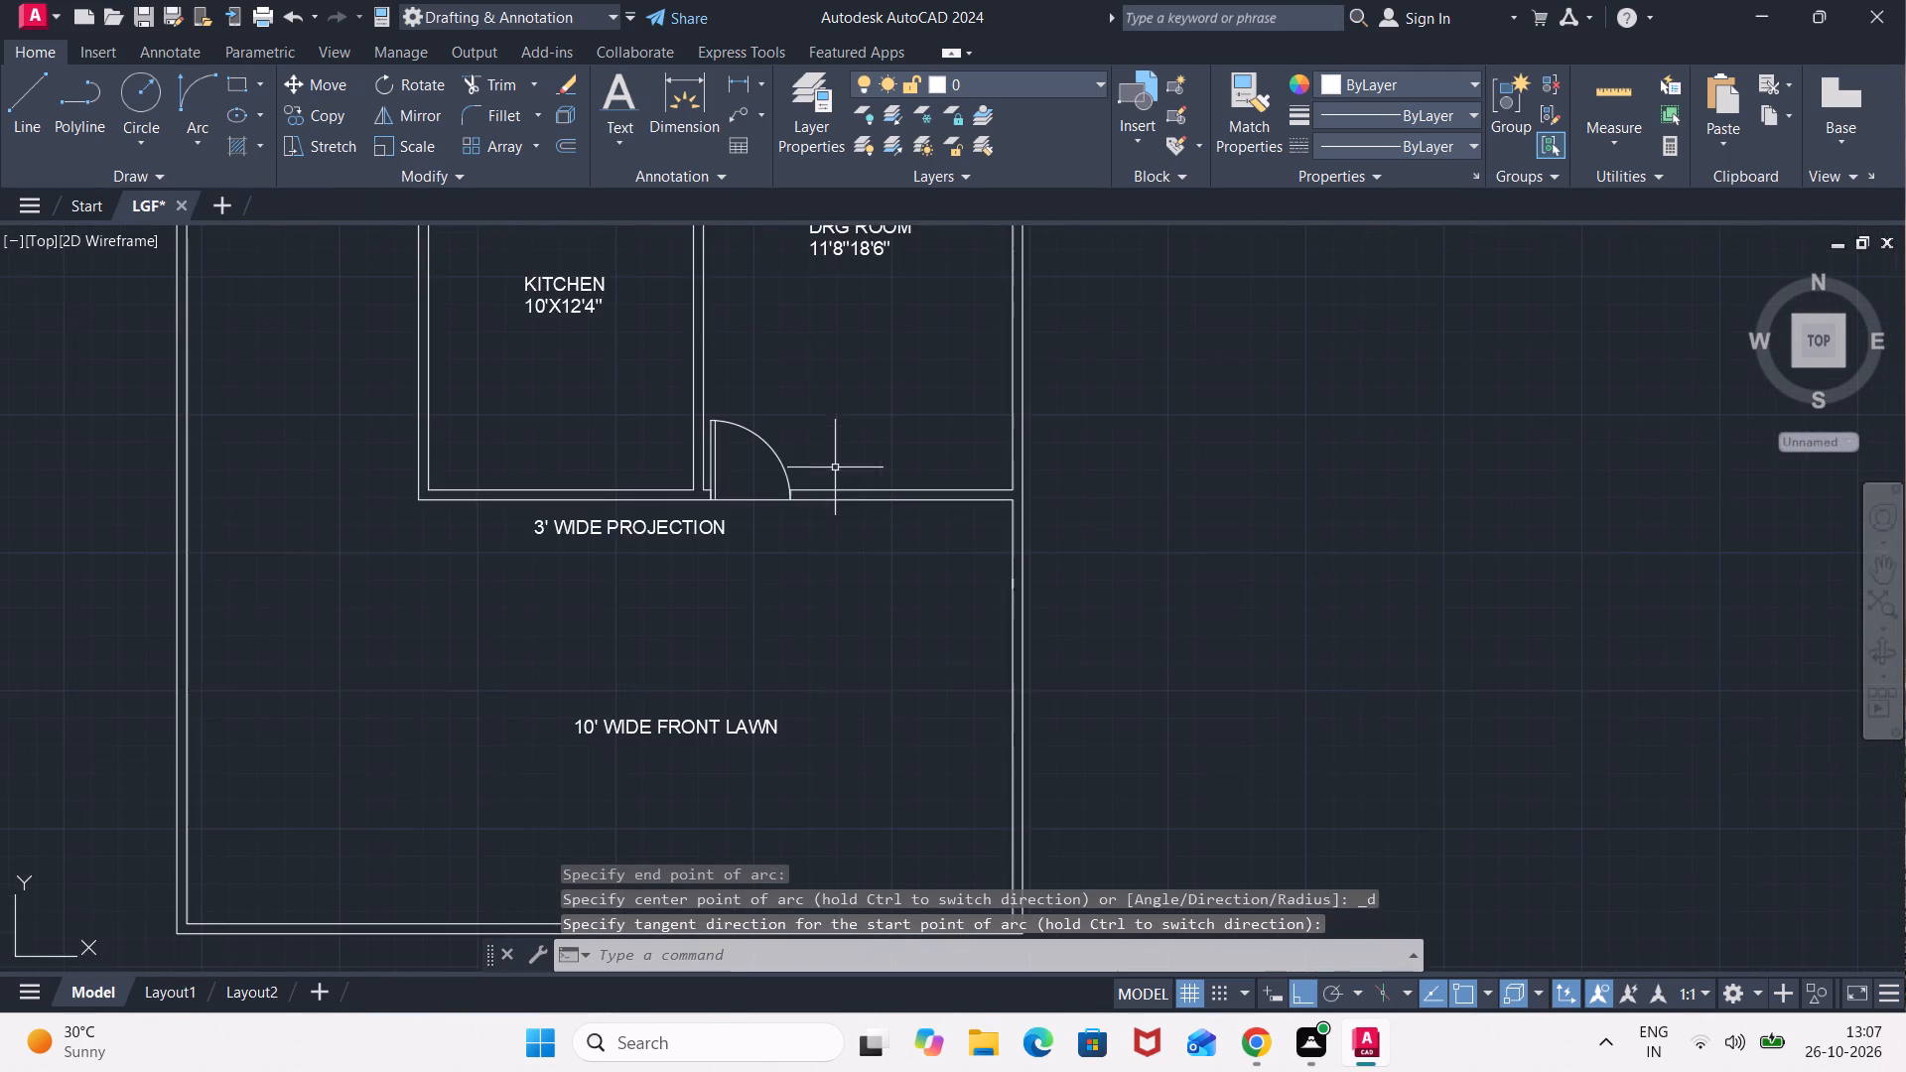
{"action": "middle_click_drag", "start_coordinate": [859, 392], "coordinate": [892, 609]}
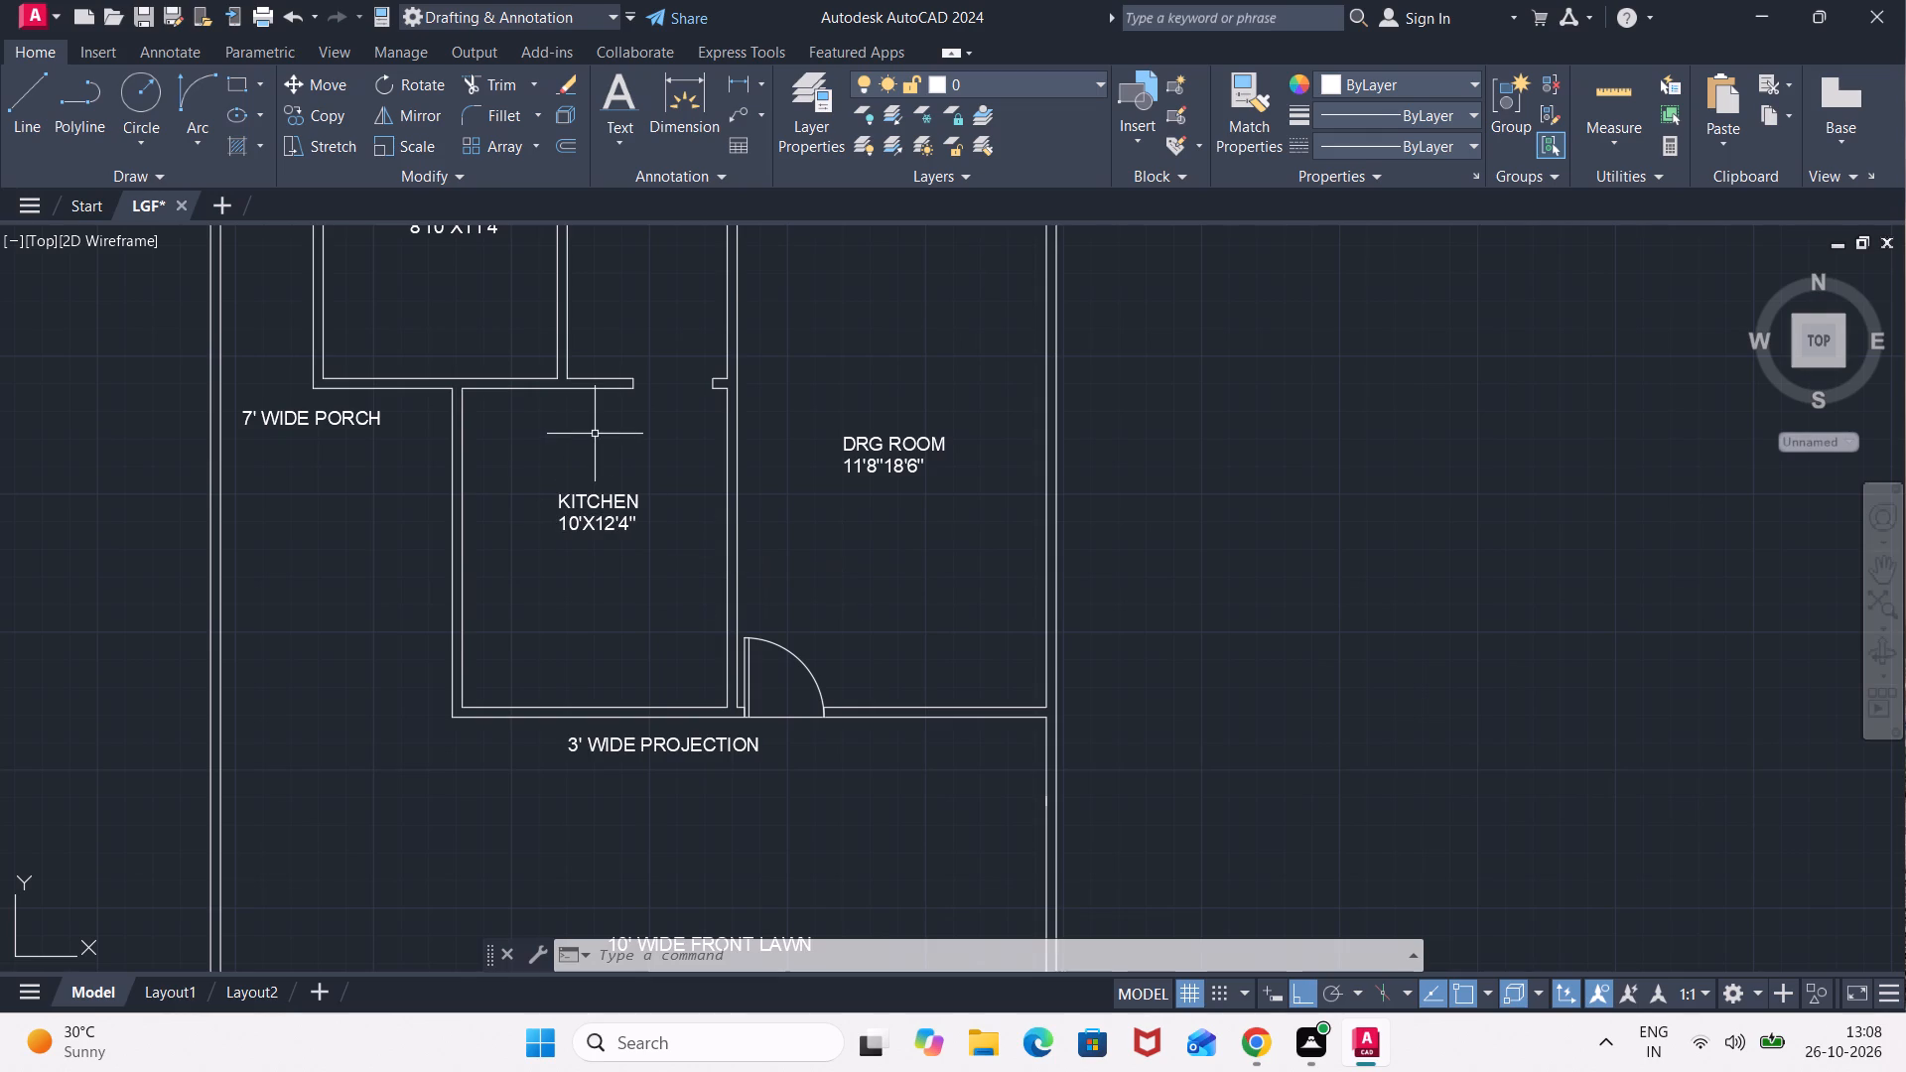
{"action": "key", "text": "l"}
{"action": "key", "text": "Return"}
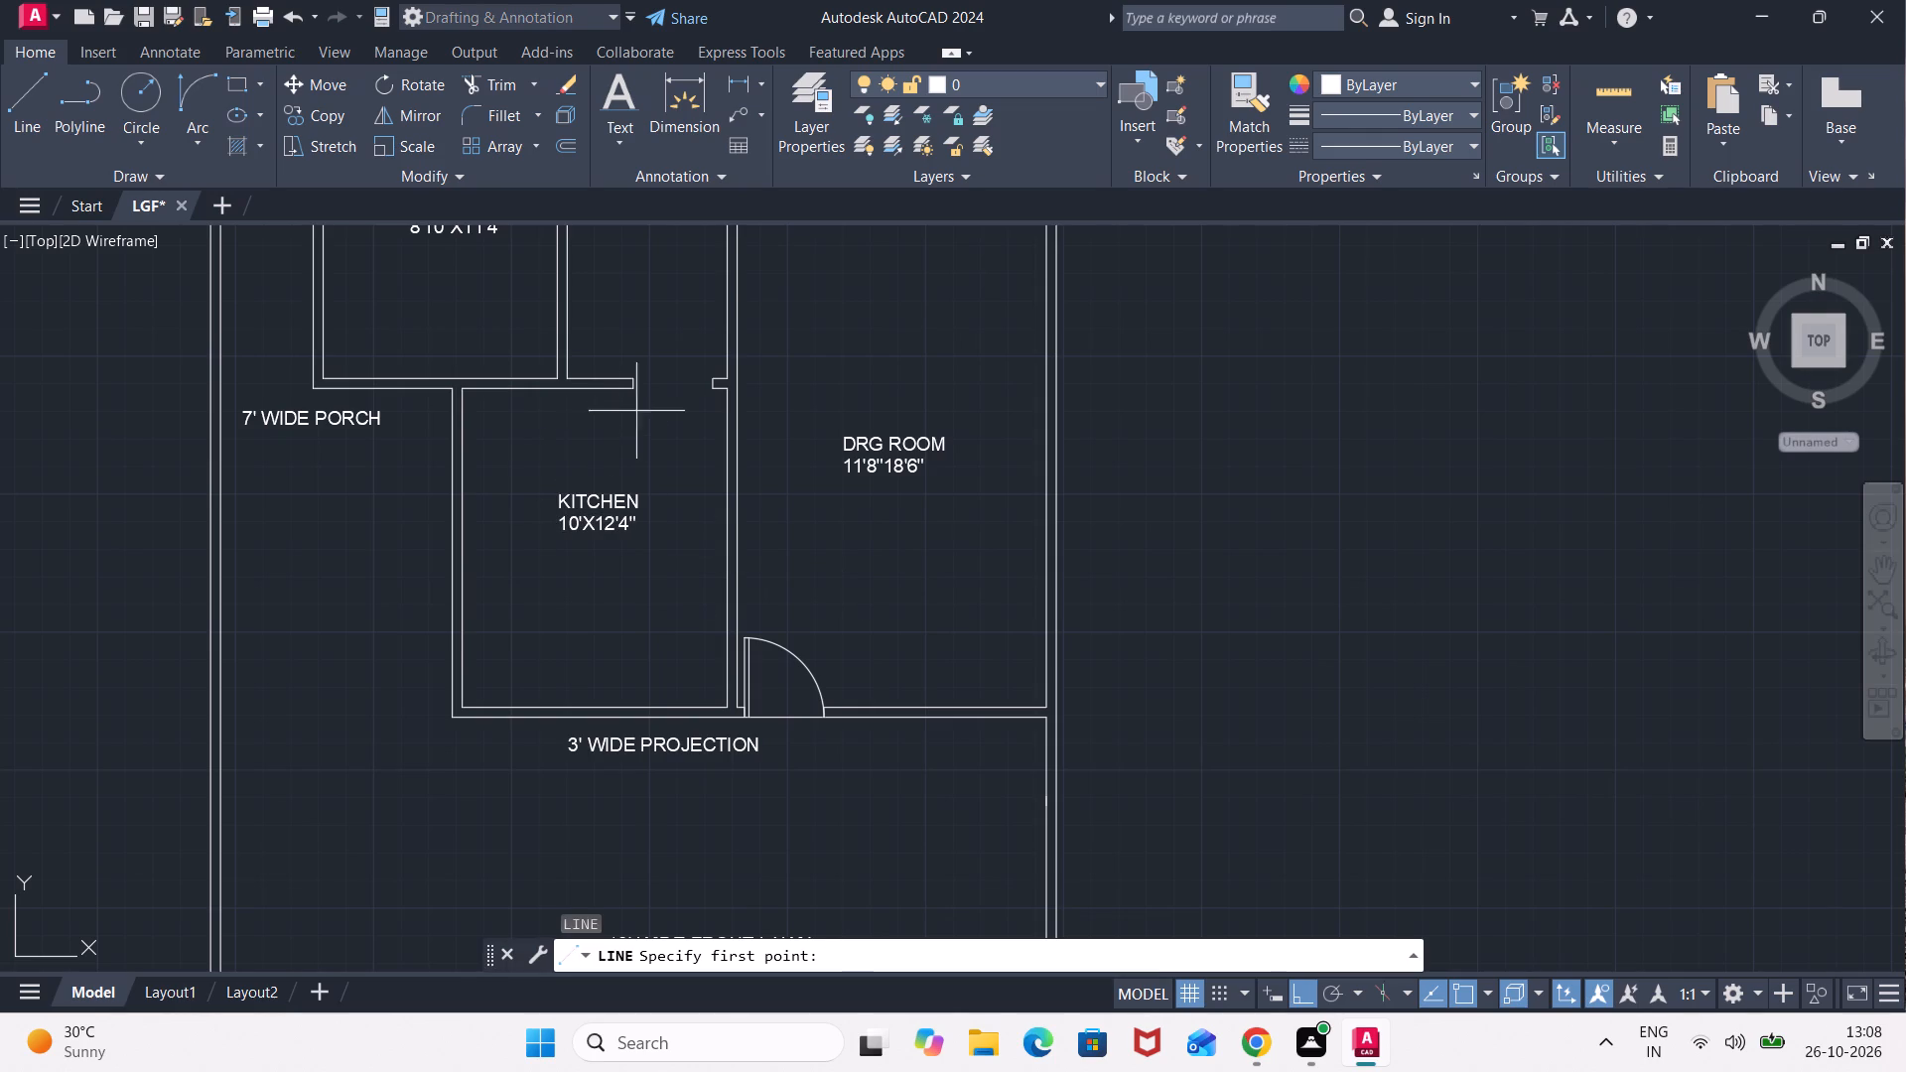
{"action": "scroll", "coordinate": [659, 383], "scroll_direction": "up", "scroll_amount": 2}
{"action": "left_click", "coordinate": [590, 369]}
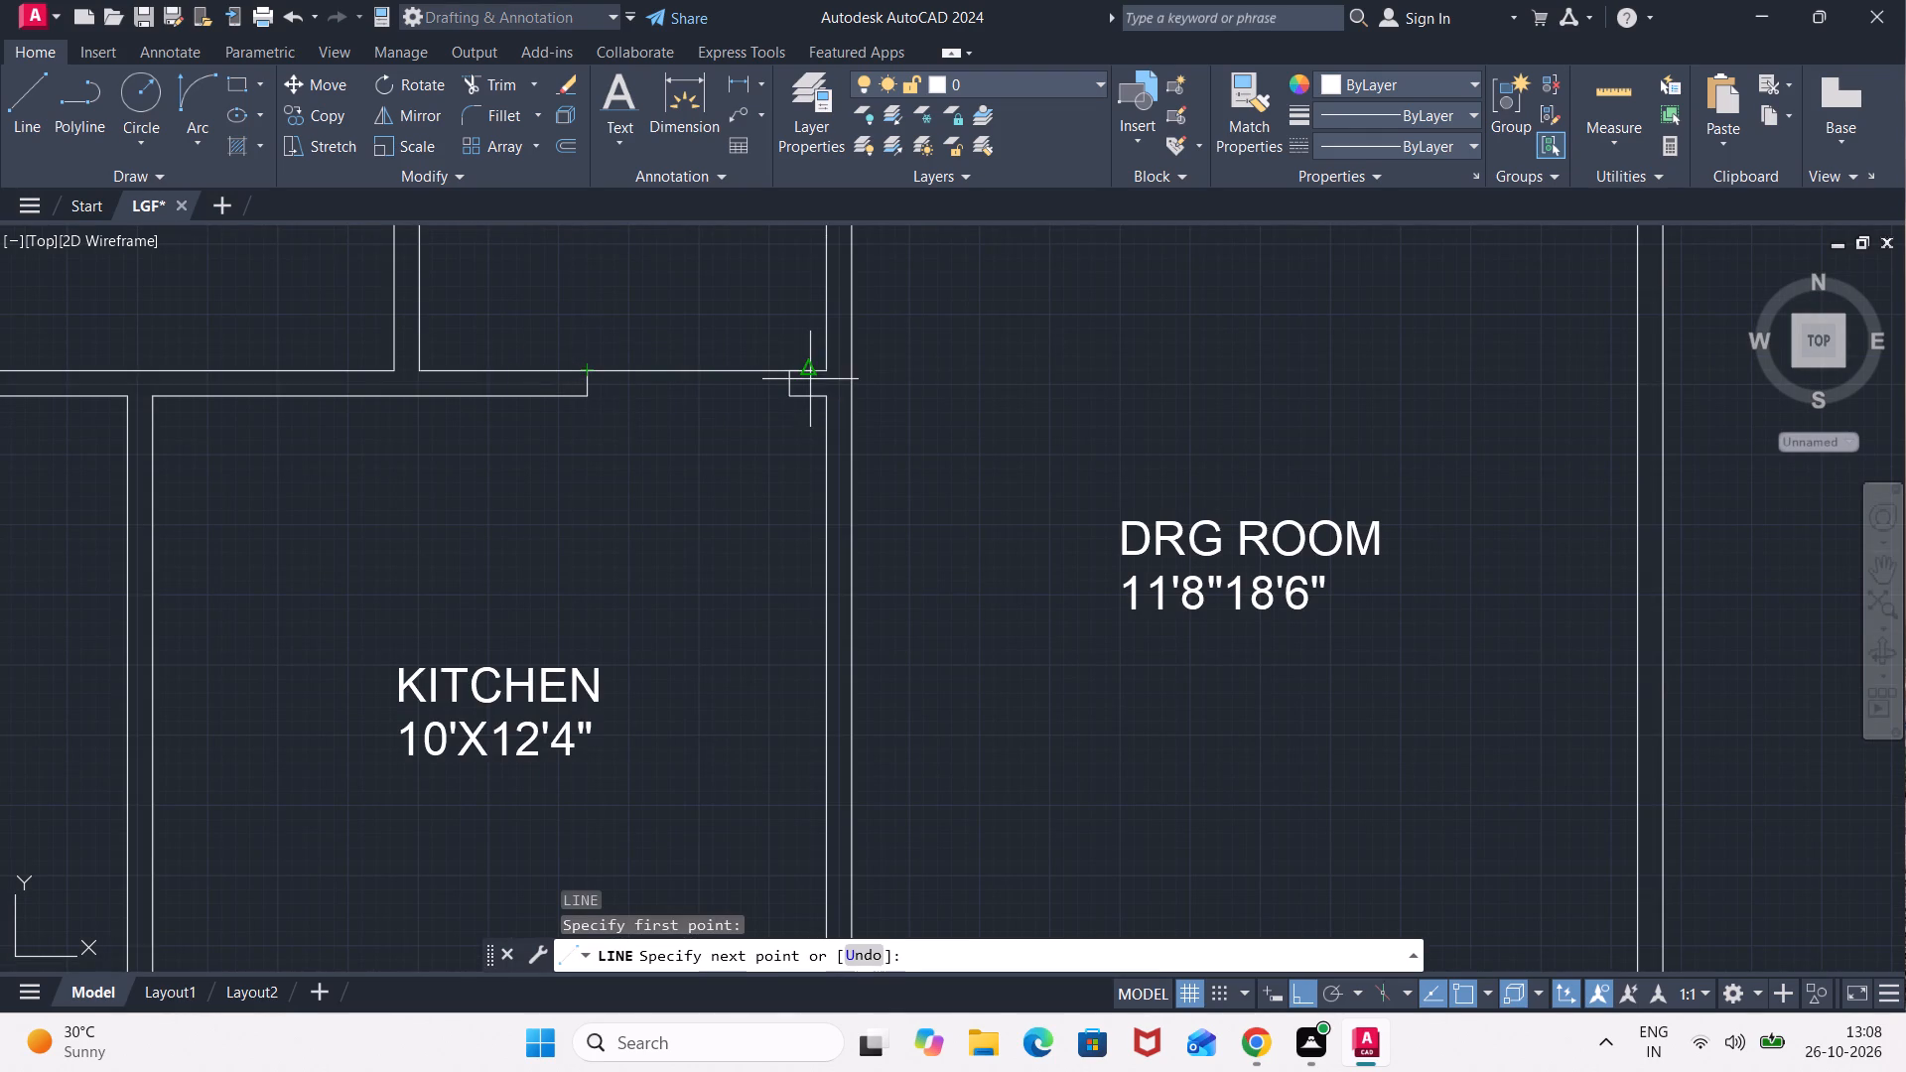
{"action": "left_click", "coordinate": [792, 364]}
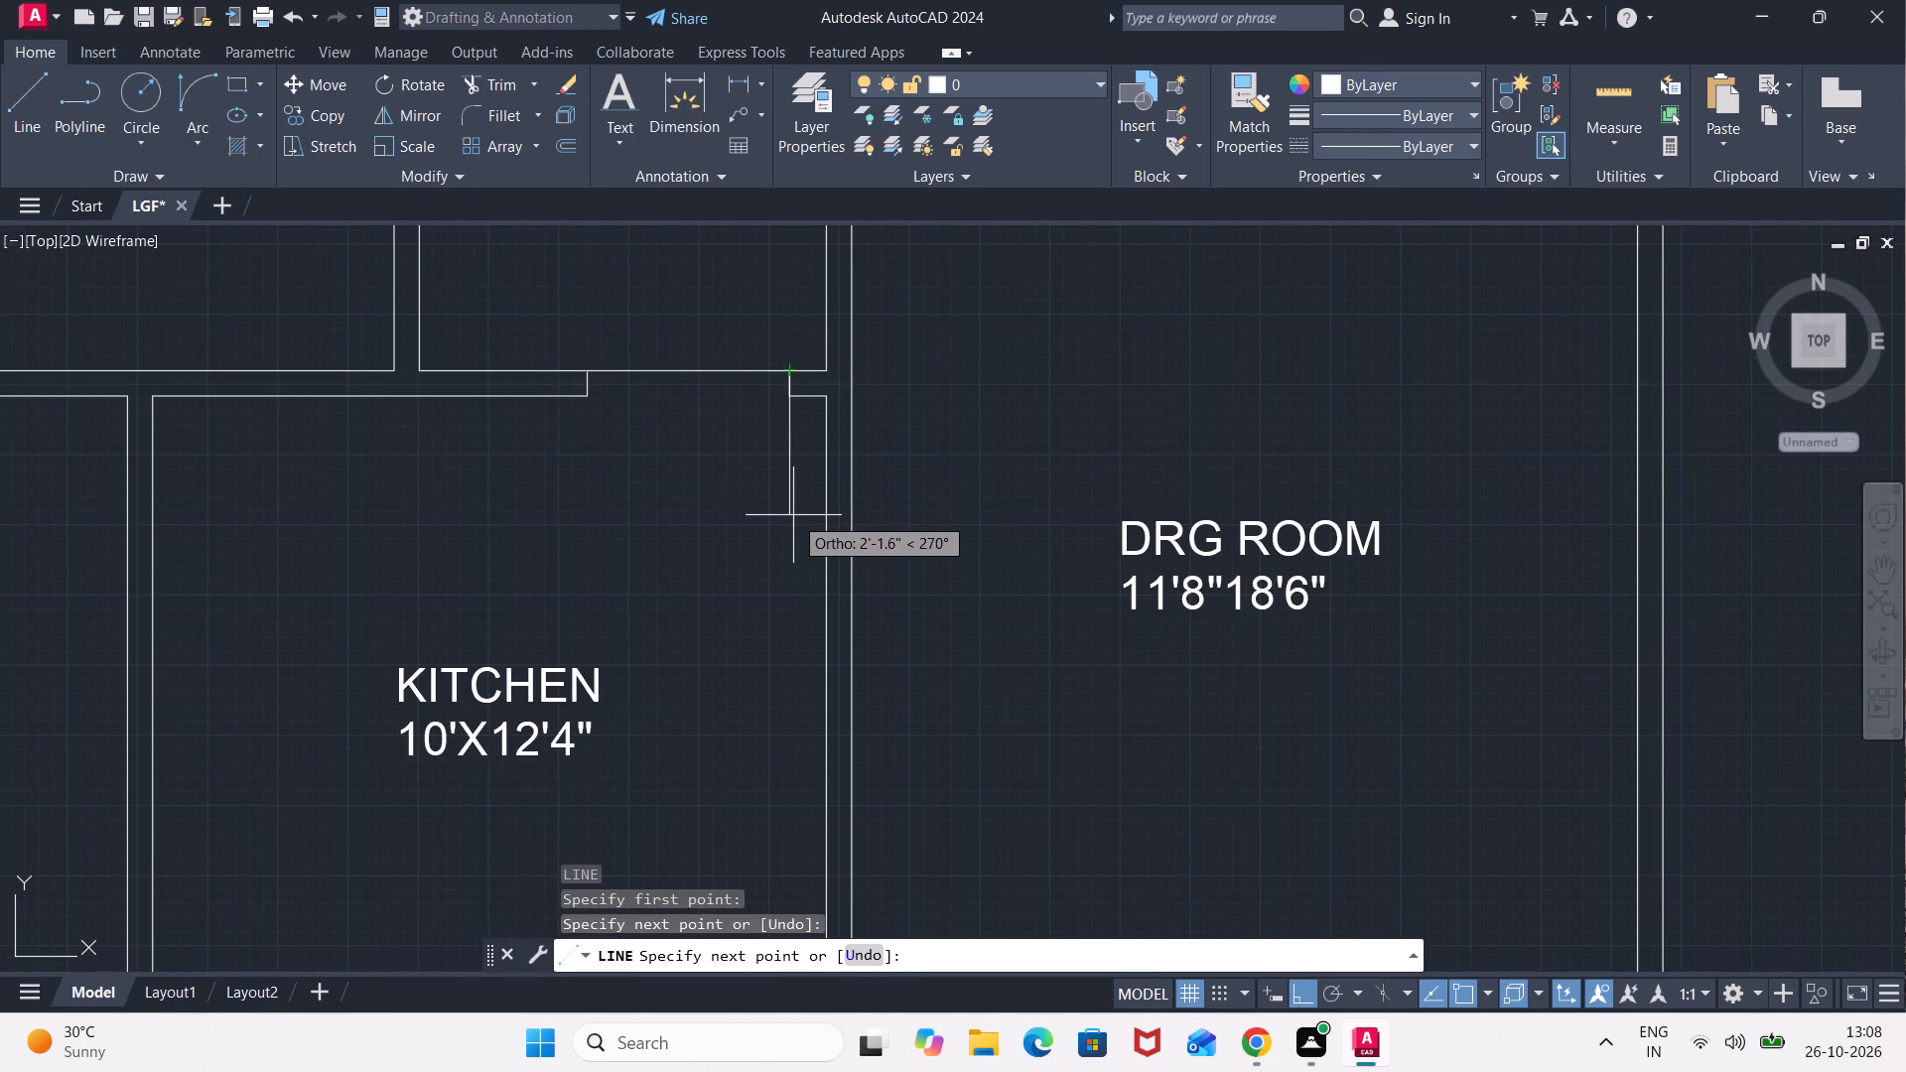
{"action": "key", "text": "3"}
{"action": "key", "text": "apostrophe"}
{"action": "key", "text": "Return"}
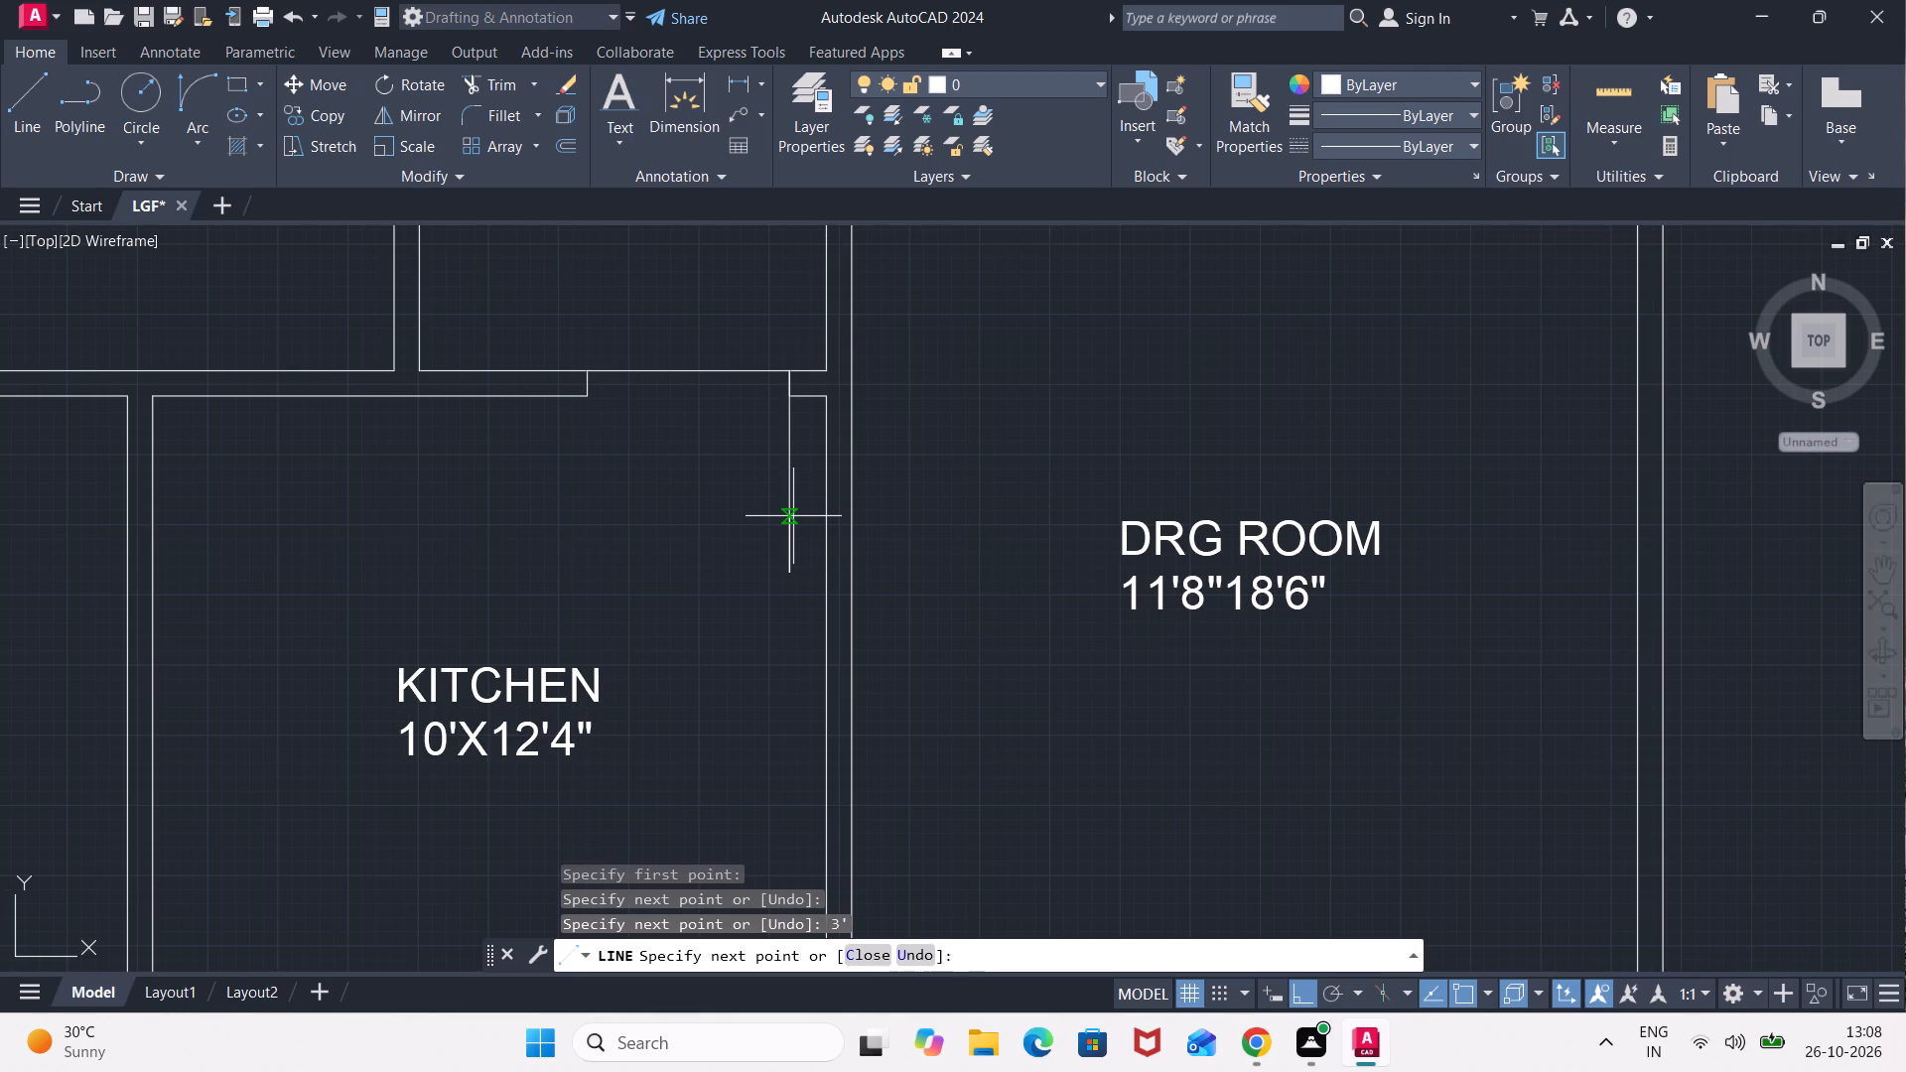
{"action": "key", "text": "Escape"}
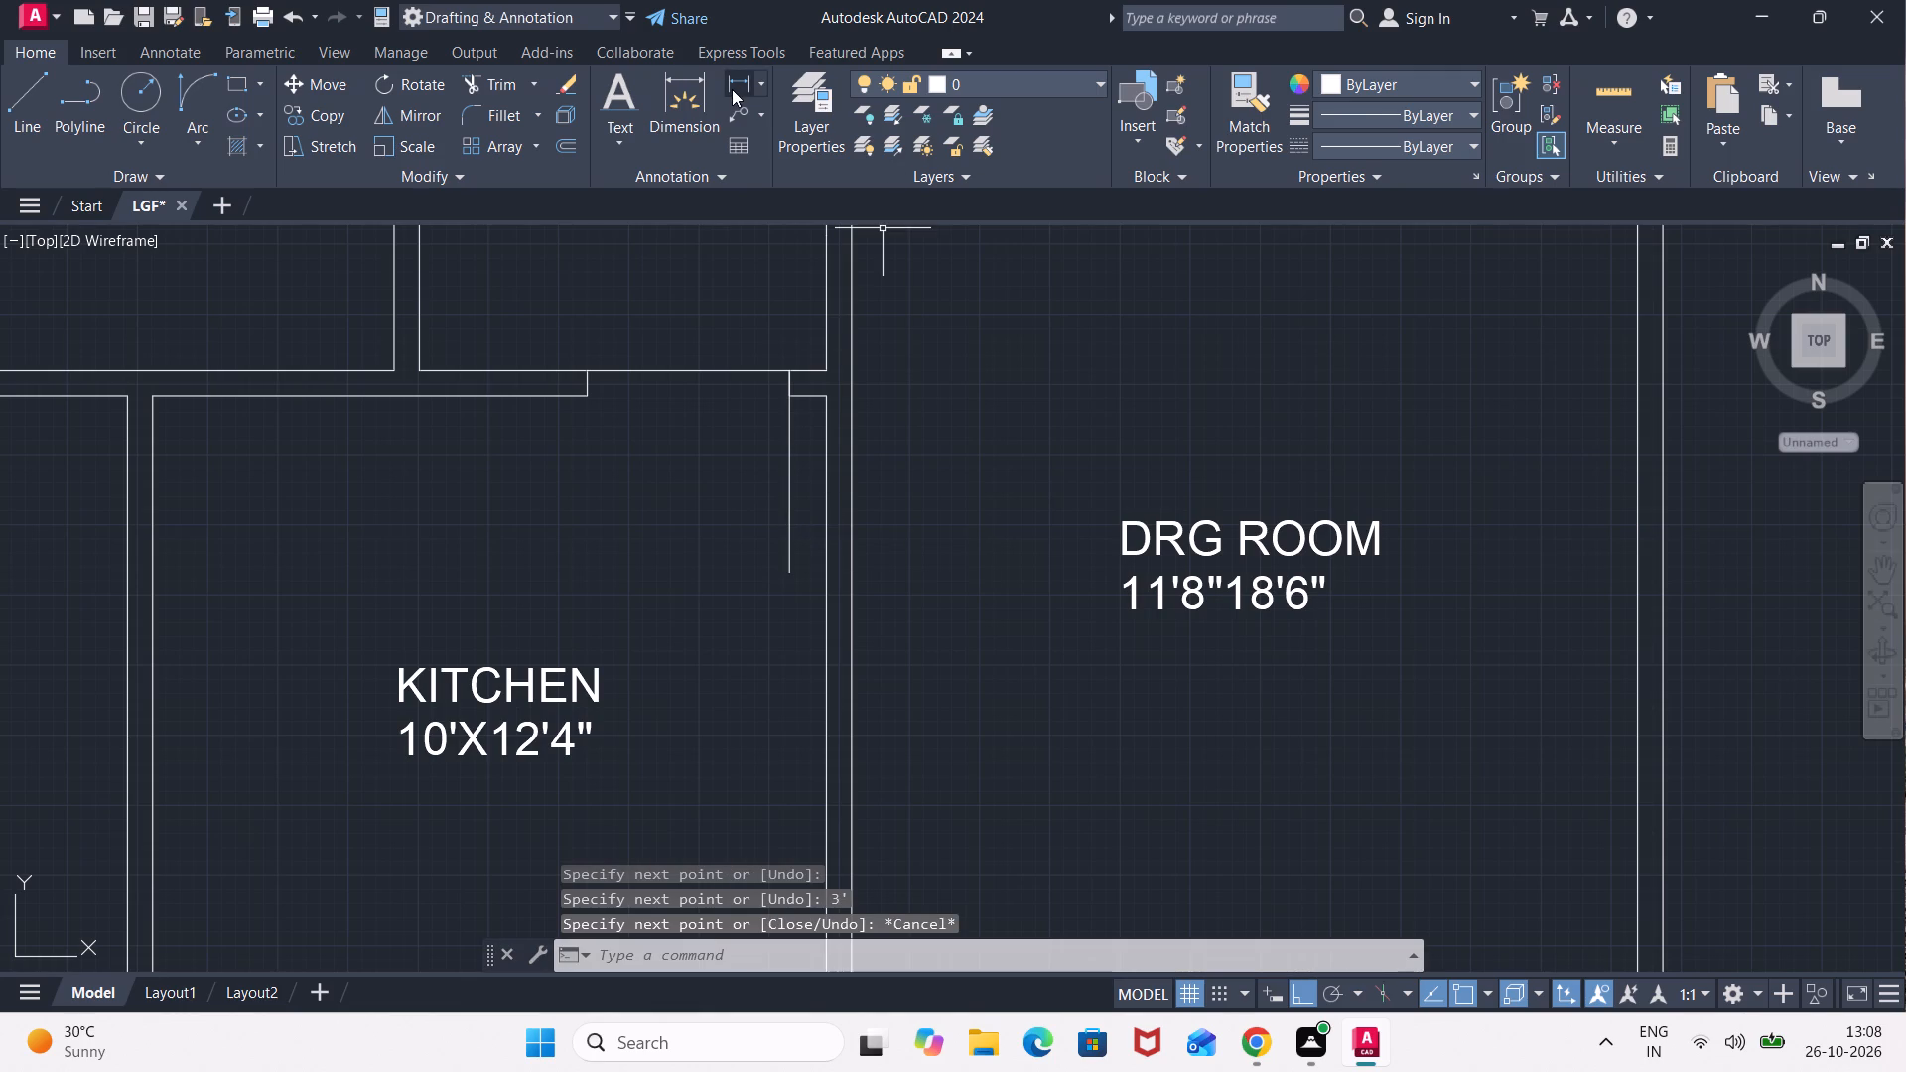
Measure the width of the kitchen's opening between its outer jamb corners with a linear dimension.
{"action": "left_click", "coordinate": [732, 89]}
{"action": "left_click", "coordinate": [592, 367]}
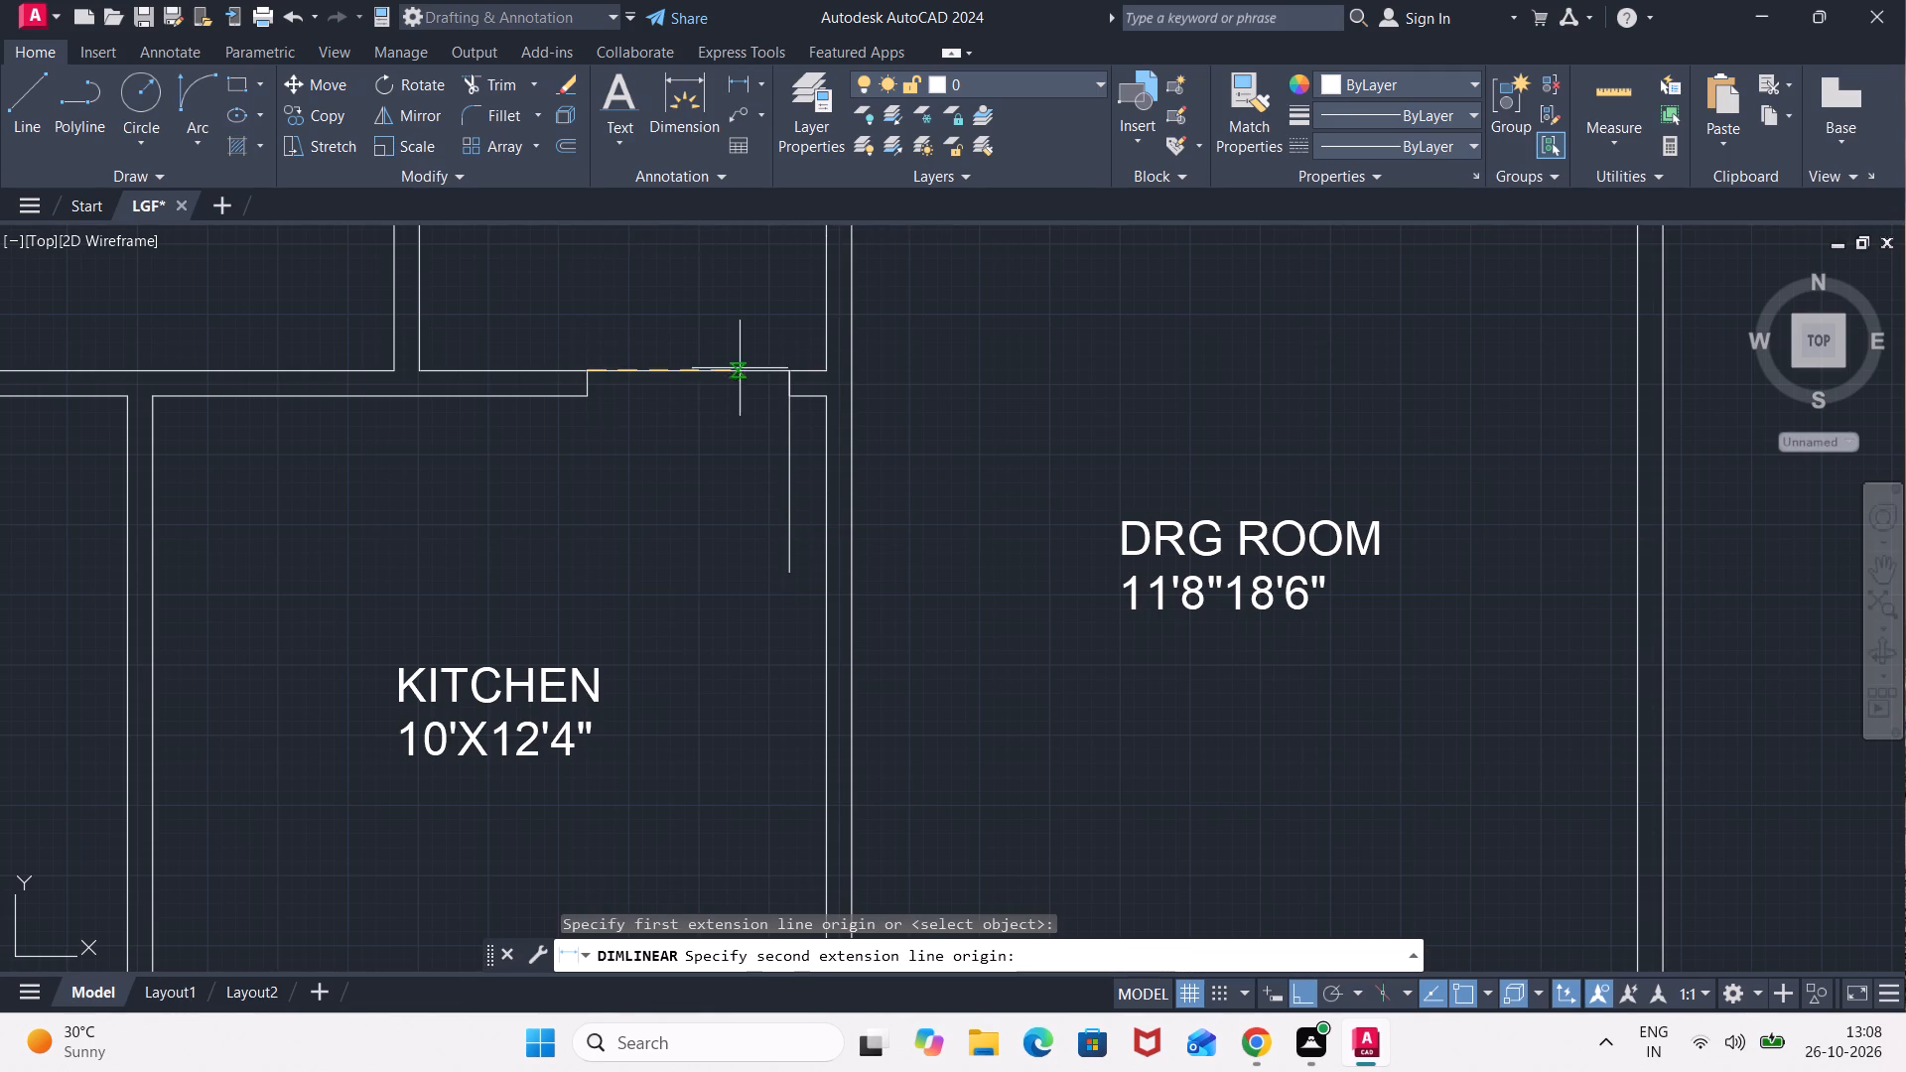
{"action": "left_click", "coordinate": [796, 365]}
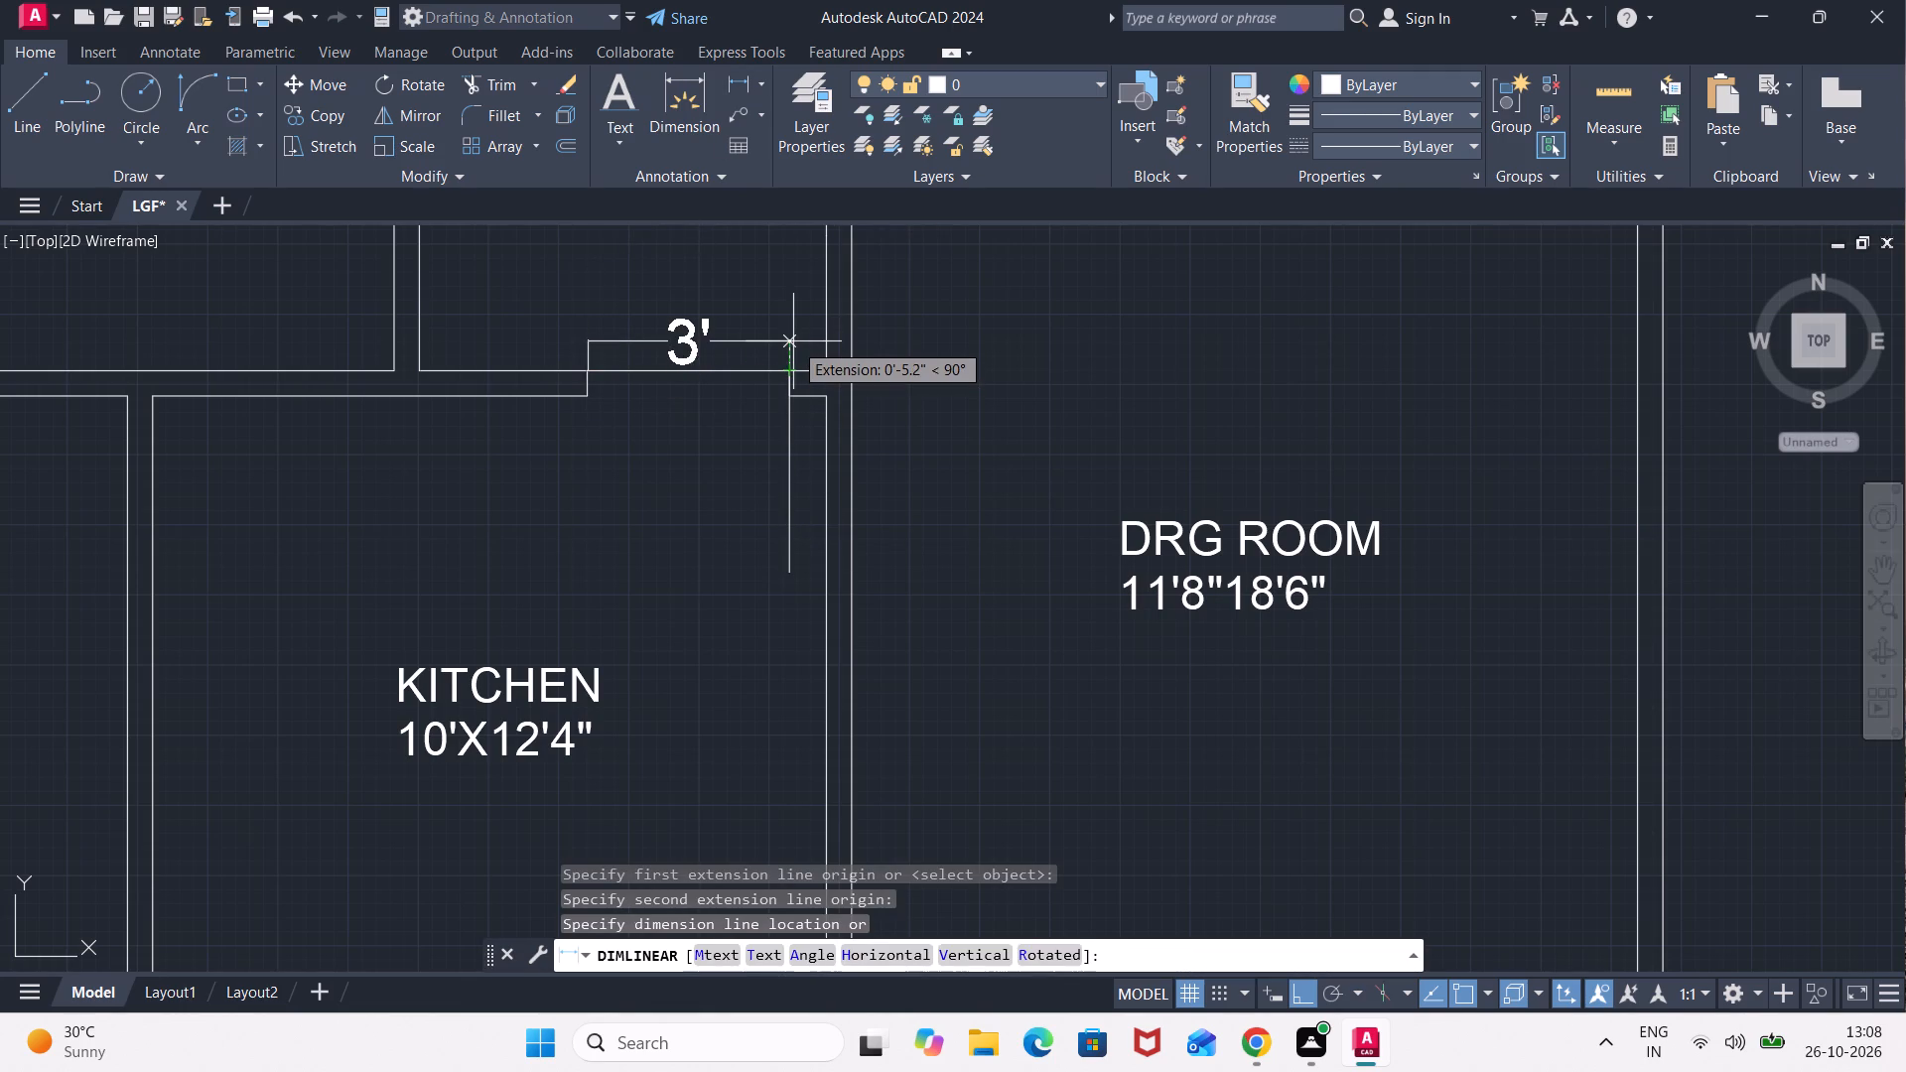
{"action": "key", "text": "Escape"}
Offset the kitchen's 3' door-leaf line 2" toward its opening.
{"action": "key", "text": "o"}
{"action": "key", "text": "Return"}
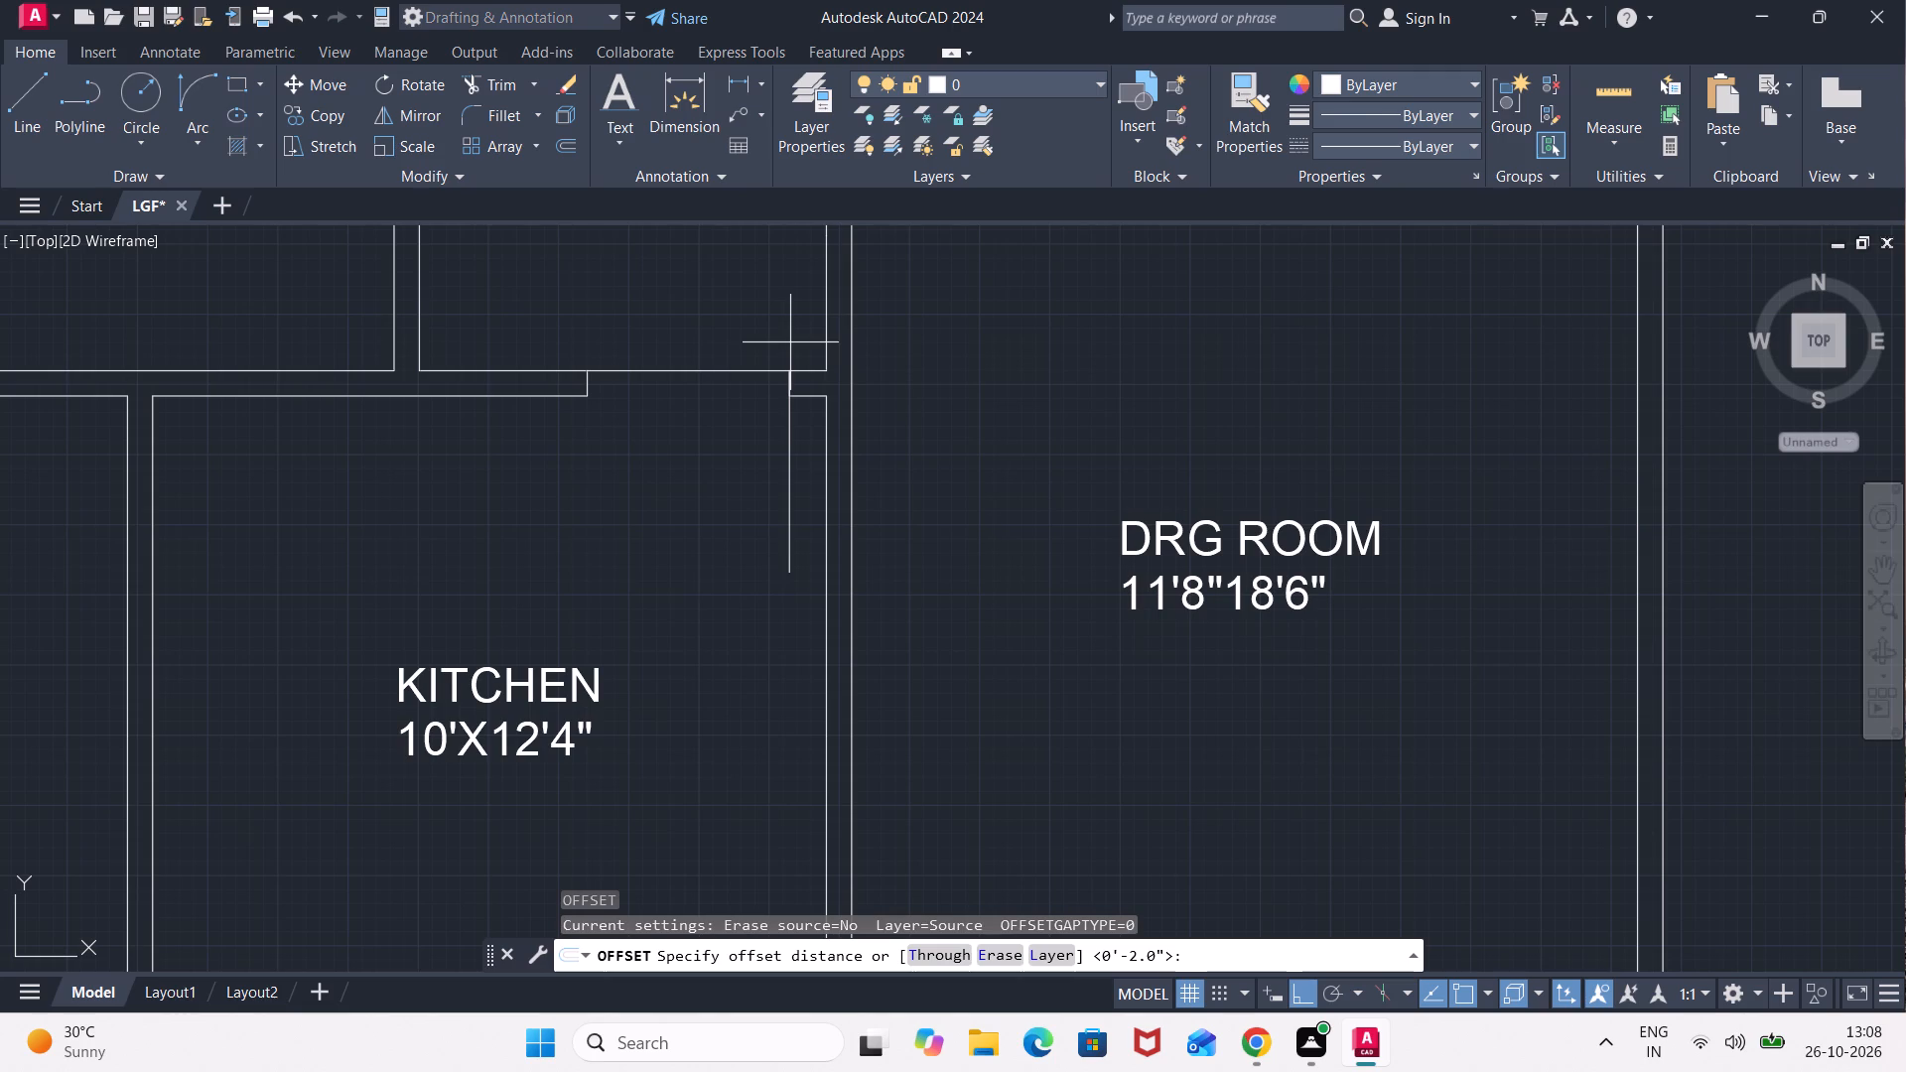
{"action": "key", "text": "Return"}
{"action": "left_click", "coordinate": [786, 476]}
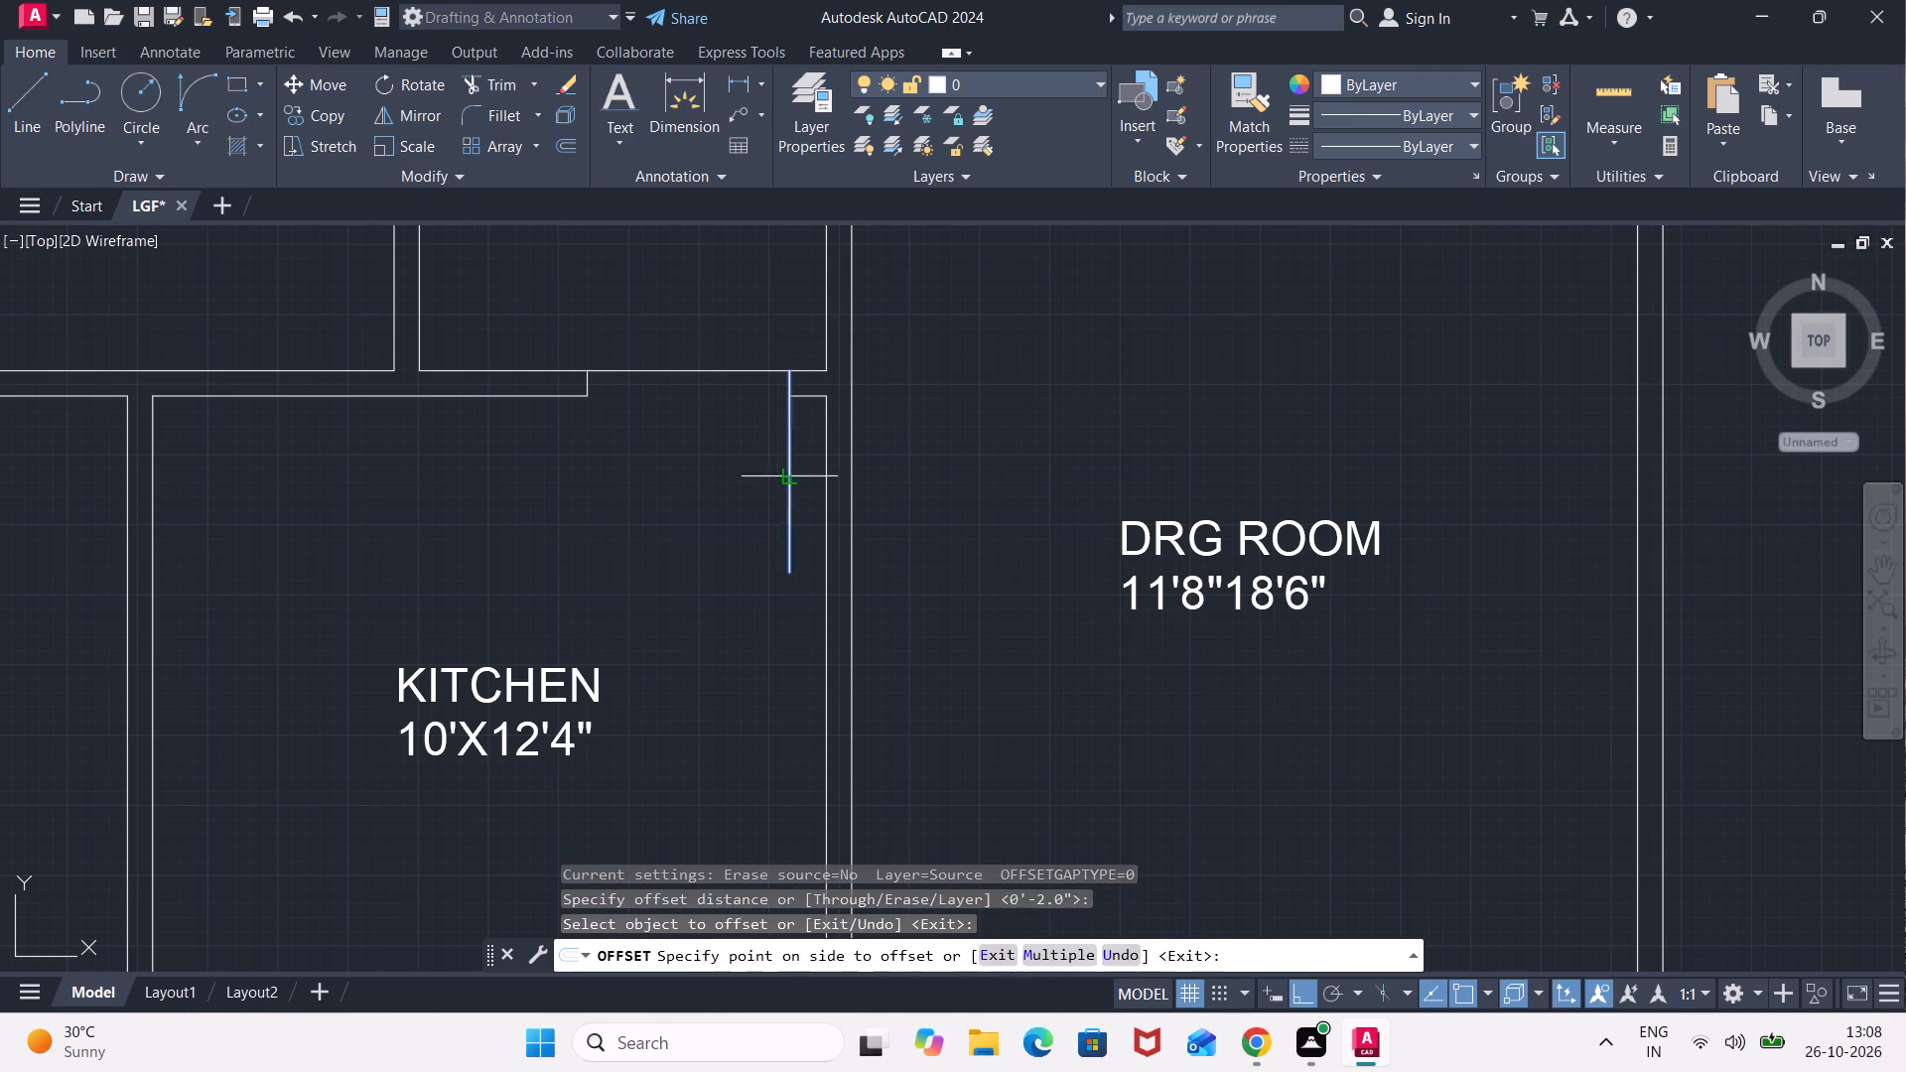
{"action": "left_click", "coordinate": [735, 476]}
Draw a start-end-direction swing arc from the free end of the kitchen's 3' door-leaf line to the opposite jamb's outer corner.
{"action": "left_click", "coordinate": [196, 146]}
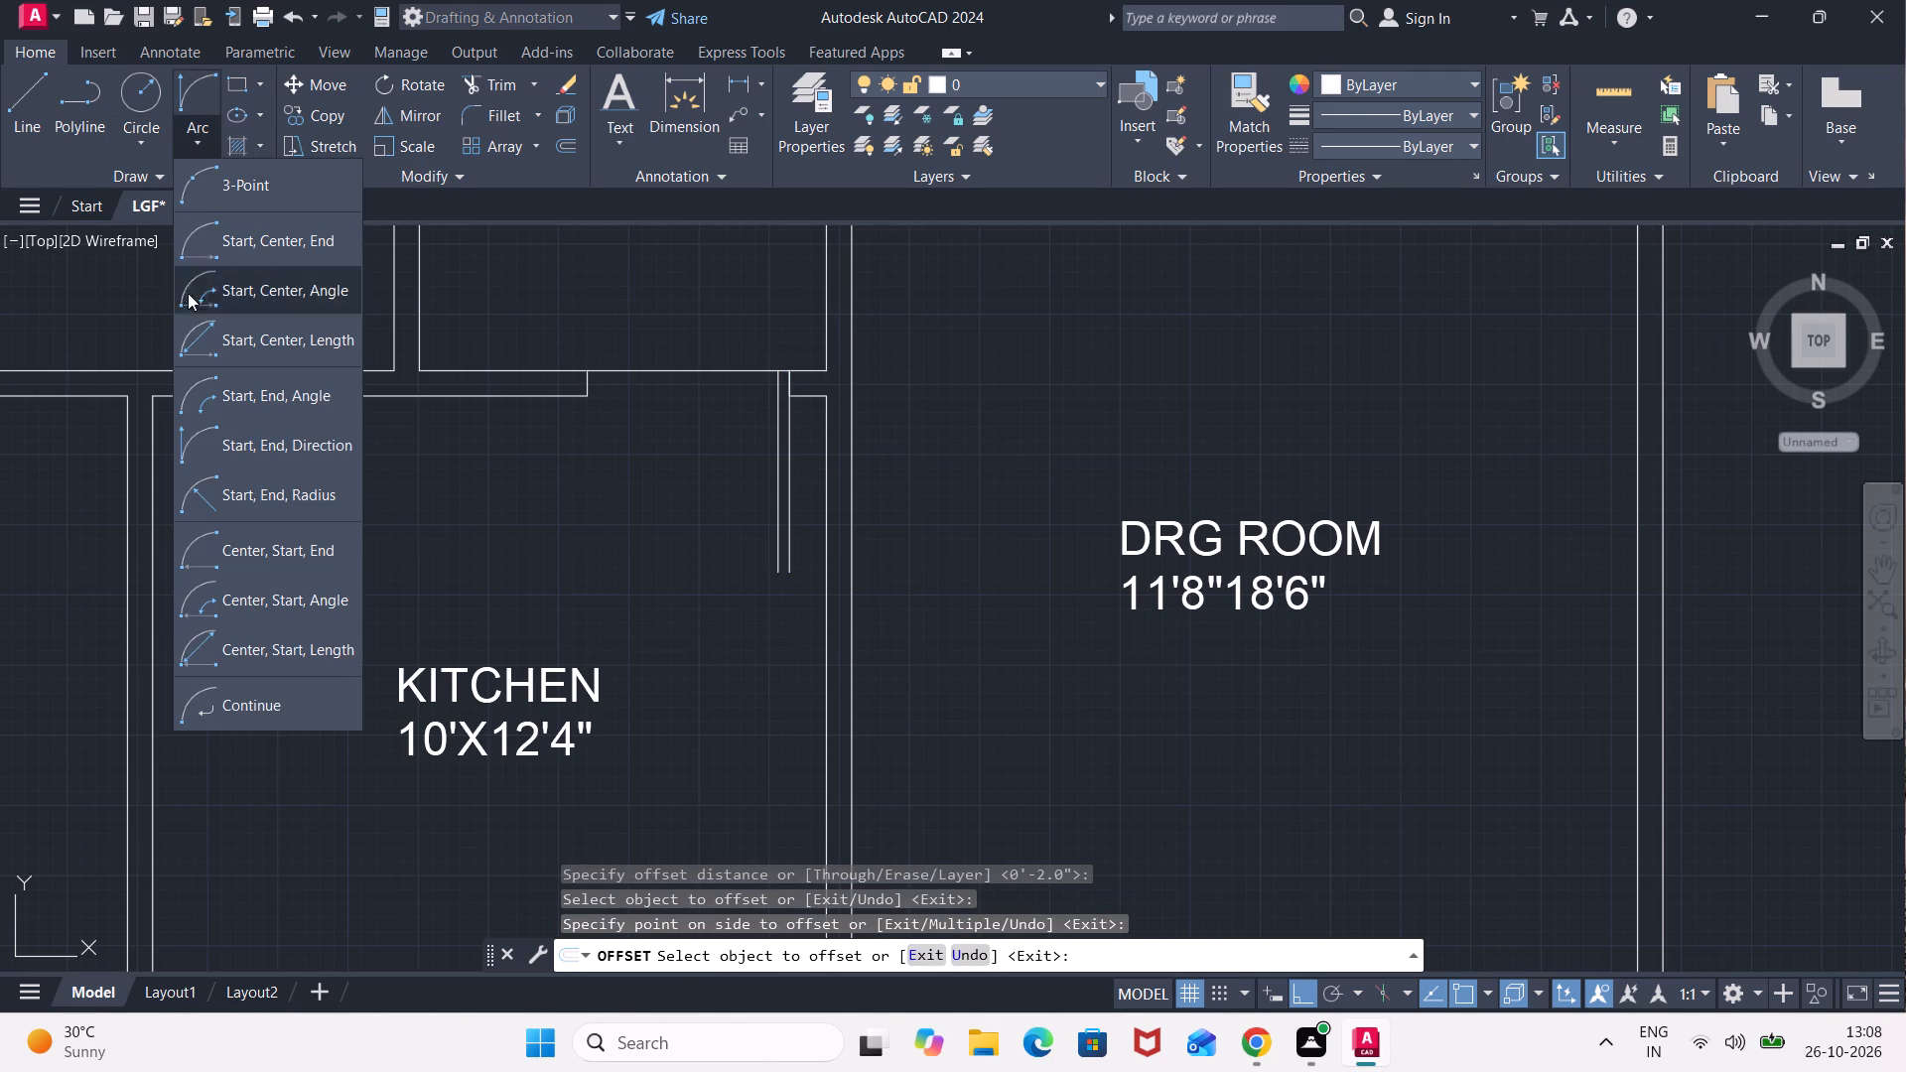
{"action": "left_click", "coordinate": [243, 439]}
{"action": "scroll", "coordinate": [834, 558], "scroll_direction": "up", "scroll_amount": 1}
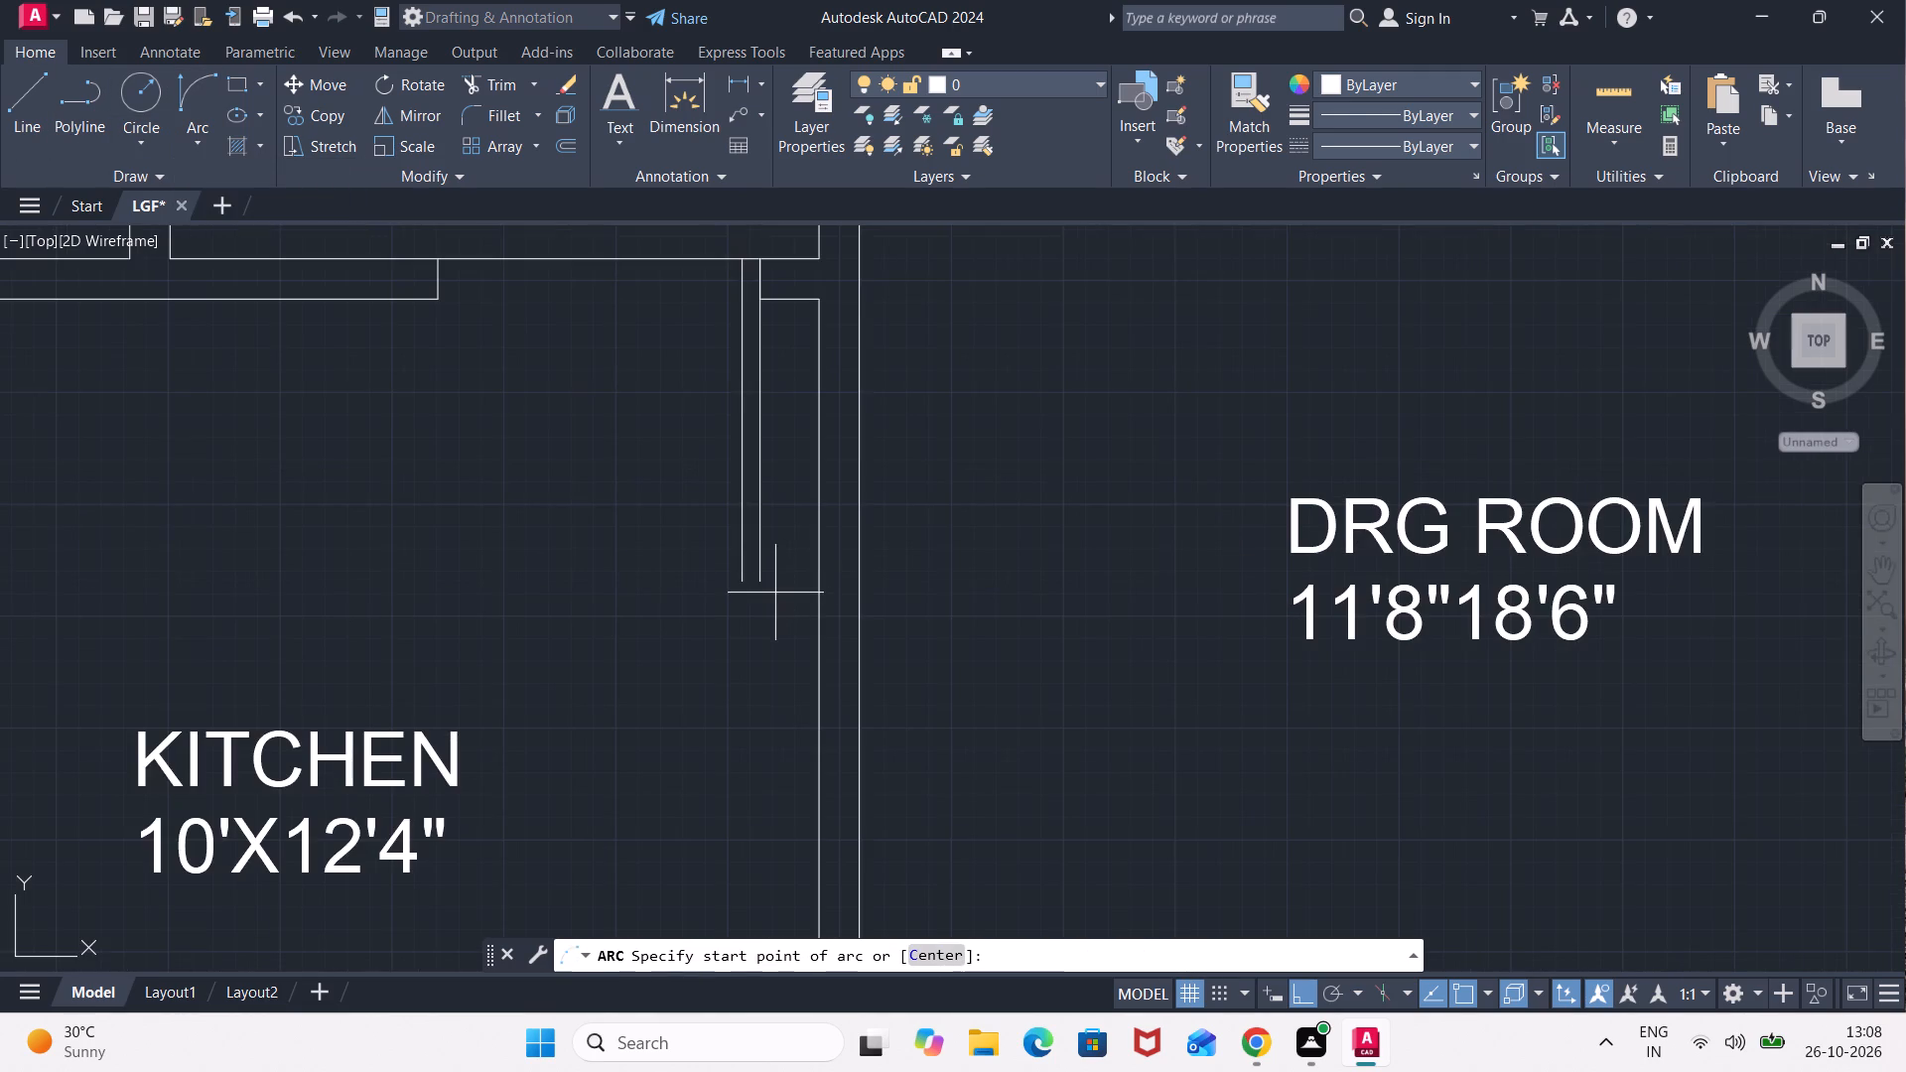
{"action": "left_click", "coordinate": [767, 576]}
{"action": "scroll", "coordinate": [552, 317], "scroll_direction": "up", "scroll_amount": 1}
{"action": "middle_click_drag", "start_coordinate": [552, 317], "coordinate": [563, 430]}
{"action": "left_click", "coordinate": [381, 338]}
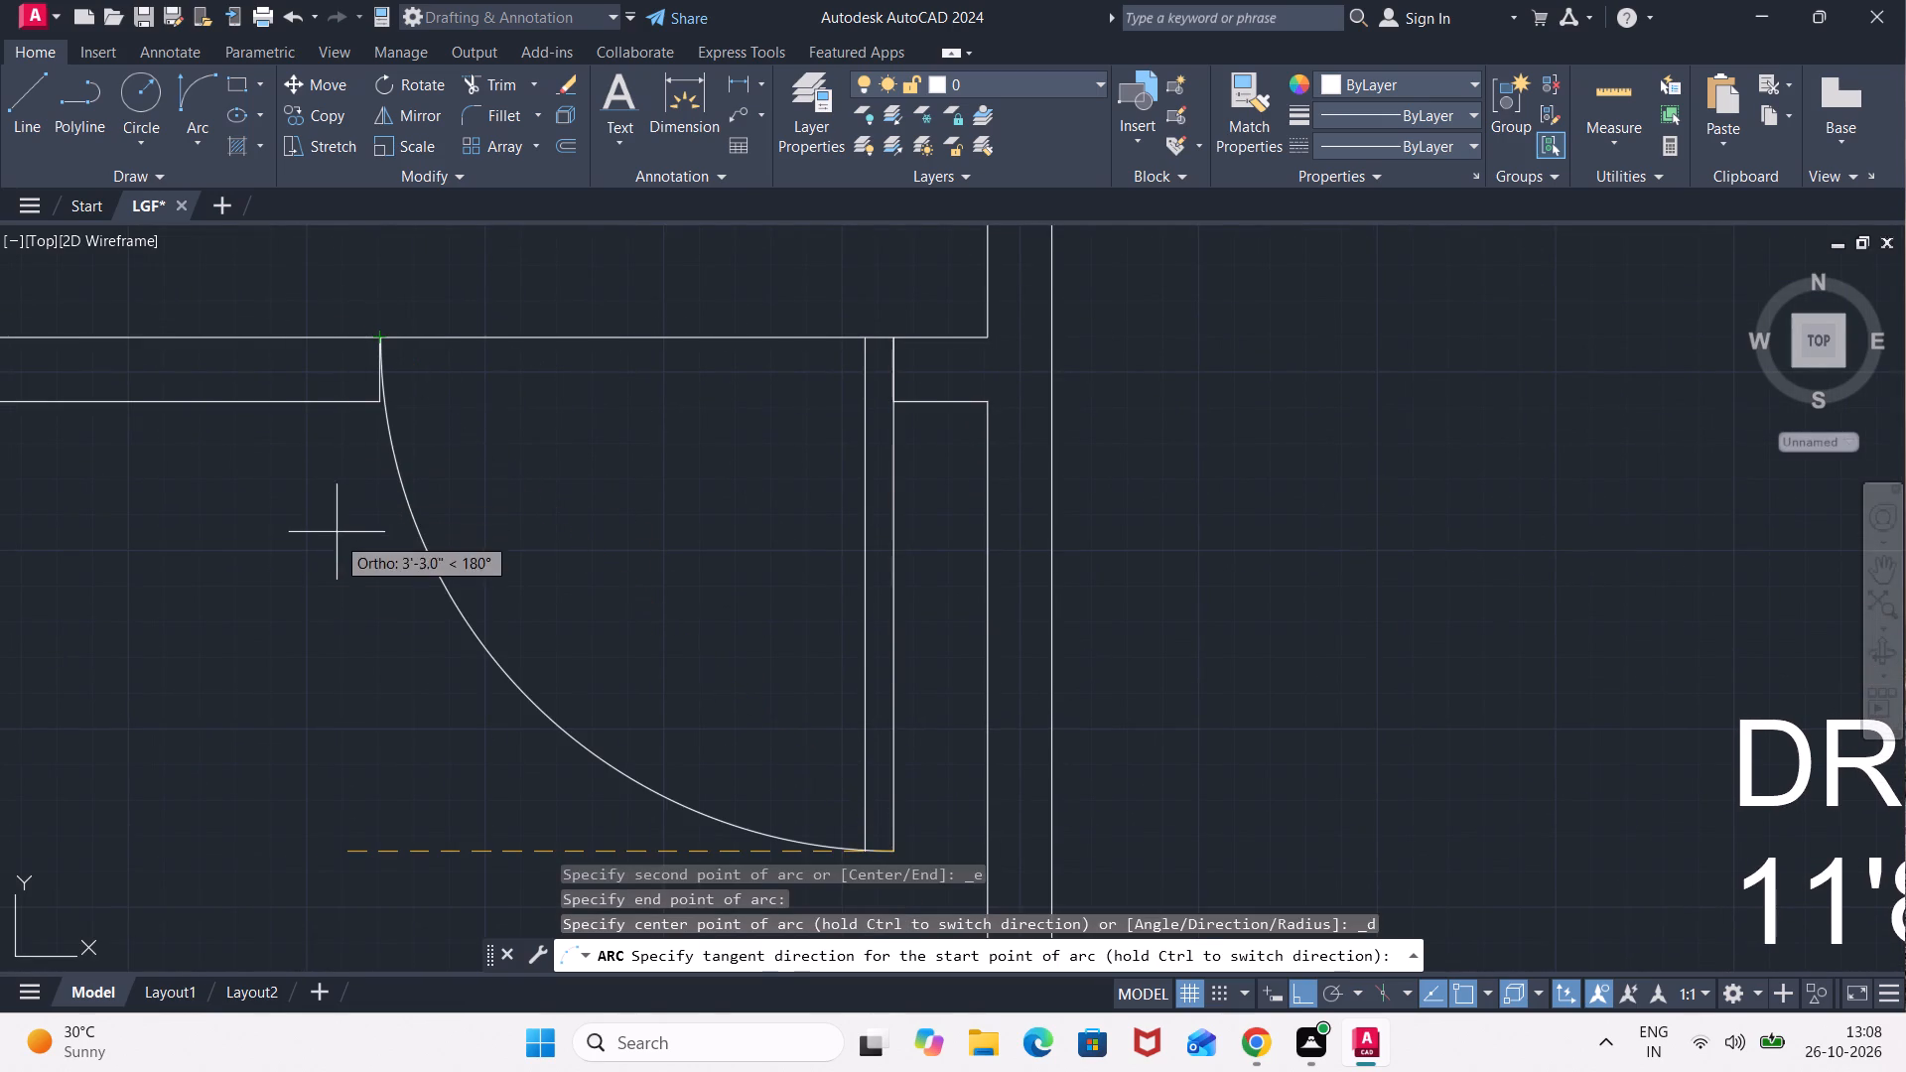
{"action": "left_click", "coordinate": [295, 614]}
Draw crossing diagonal lines between the jamb corners of the DRG ROOM's lobby-side opening, linking them along the jamb nearer the outer wall.
{"action": "scroll", "coordinate": [495, 524], "scroll_direction": "down", "scroll_amount": 6}
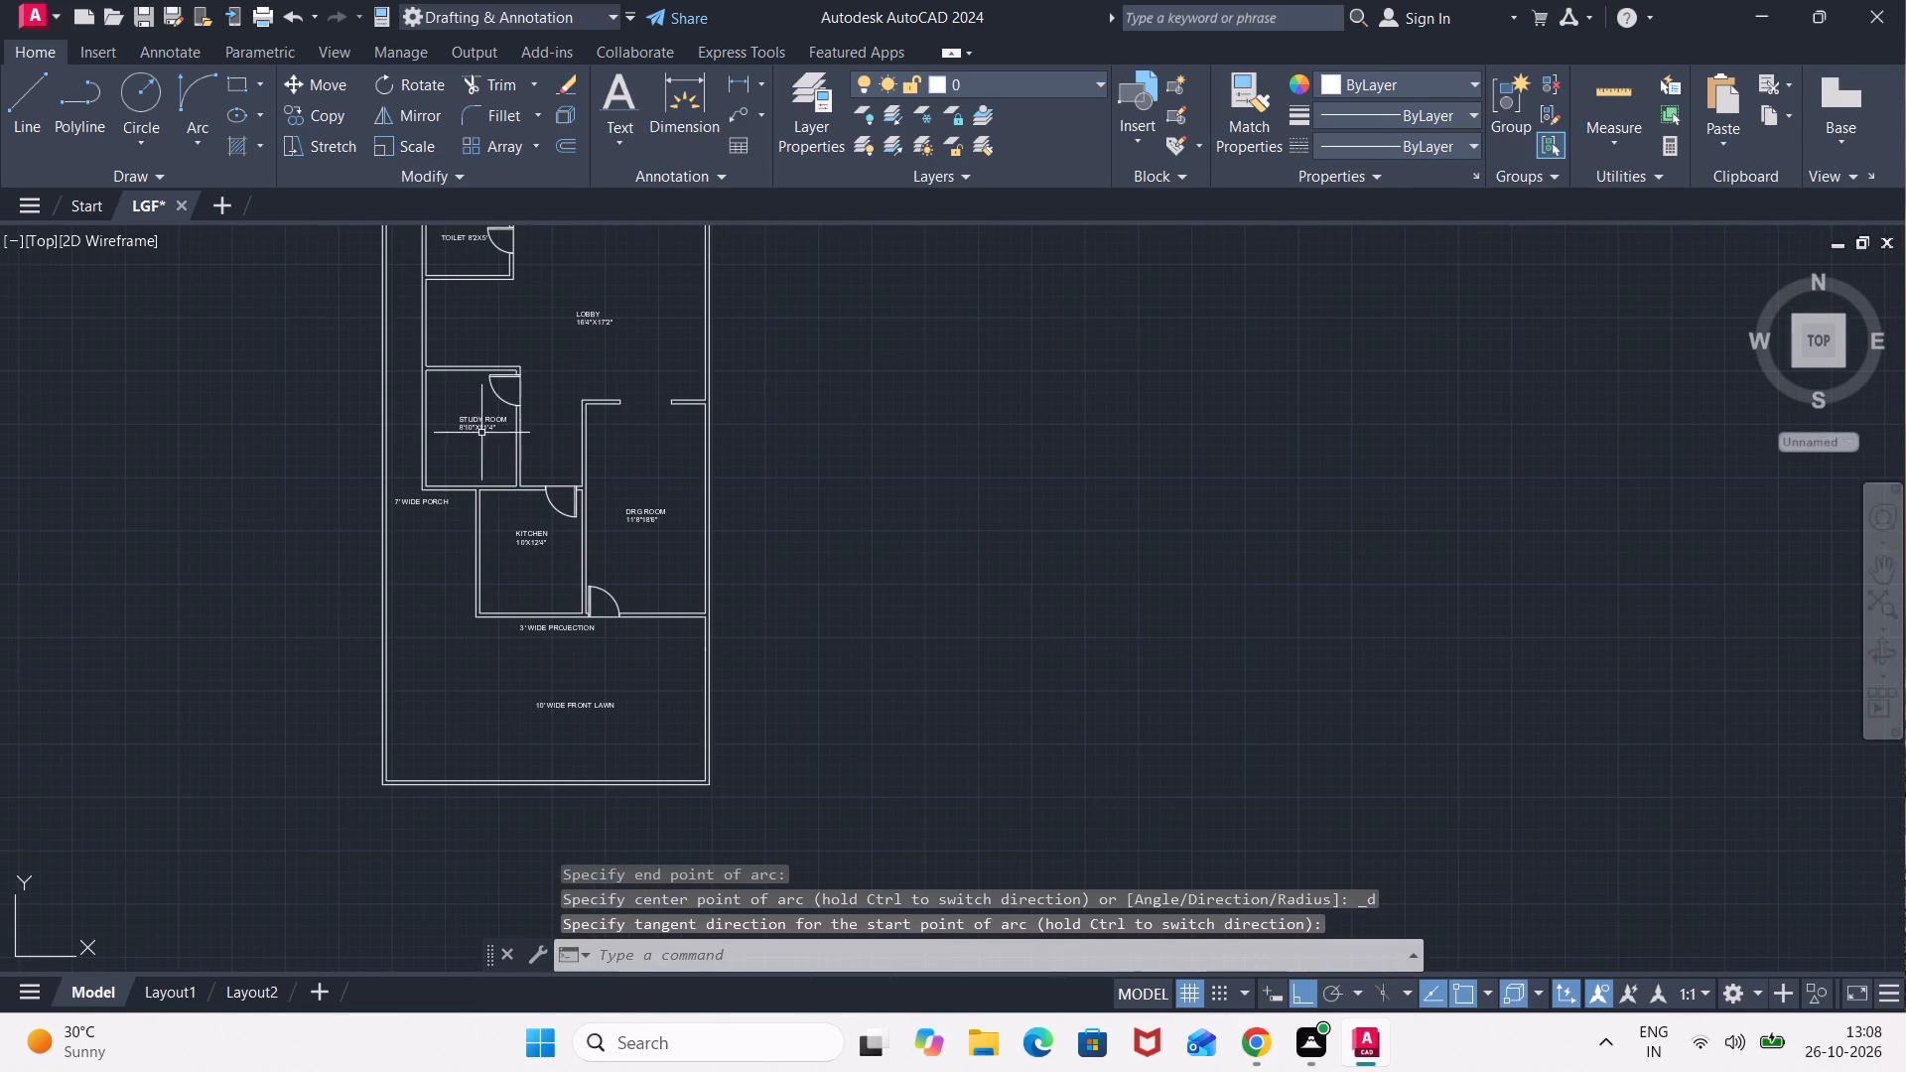
{"action": "scroll", "coordinate": [692, 431], "scroll_direction": "up", "scroll_amount": 3}
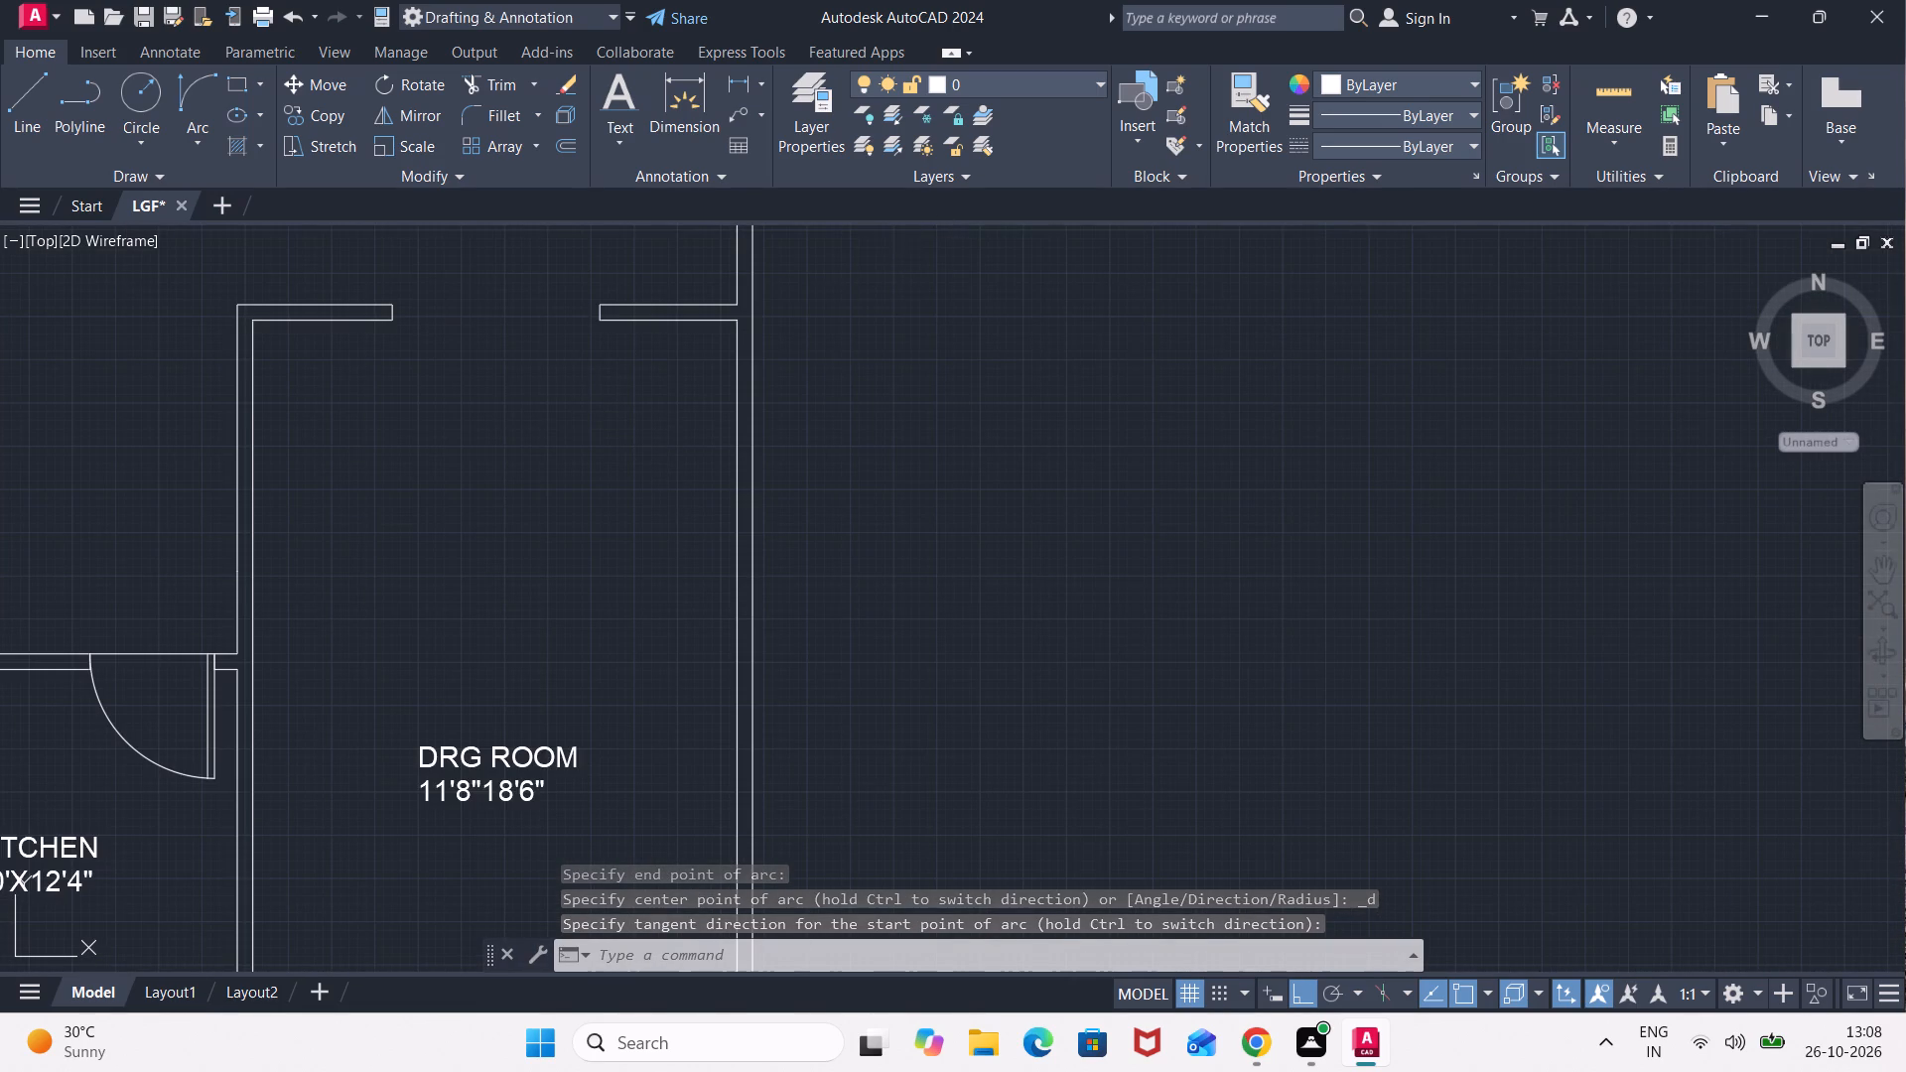
{"action": "key", "text": "l"}
{"action": "key", "text": "Return"}
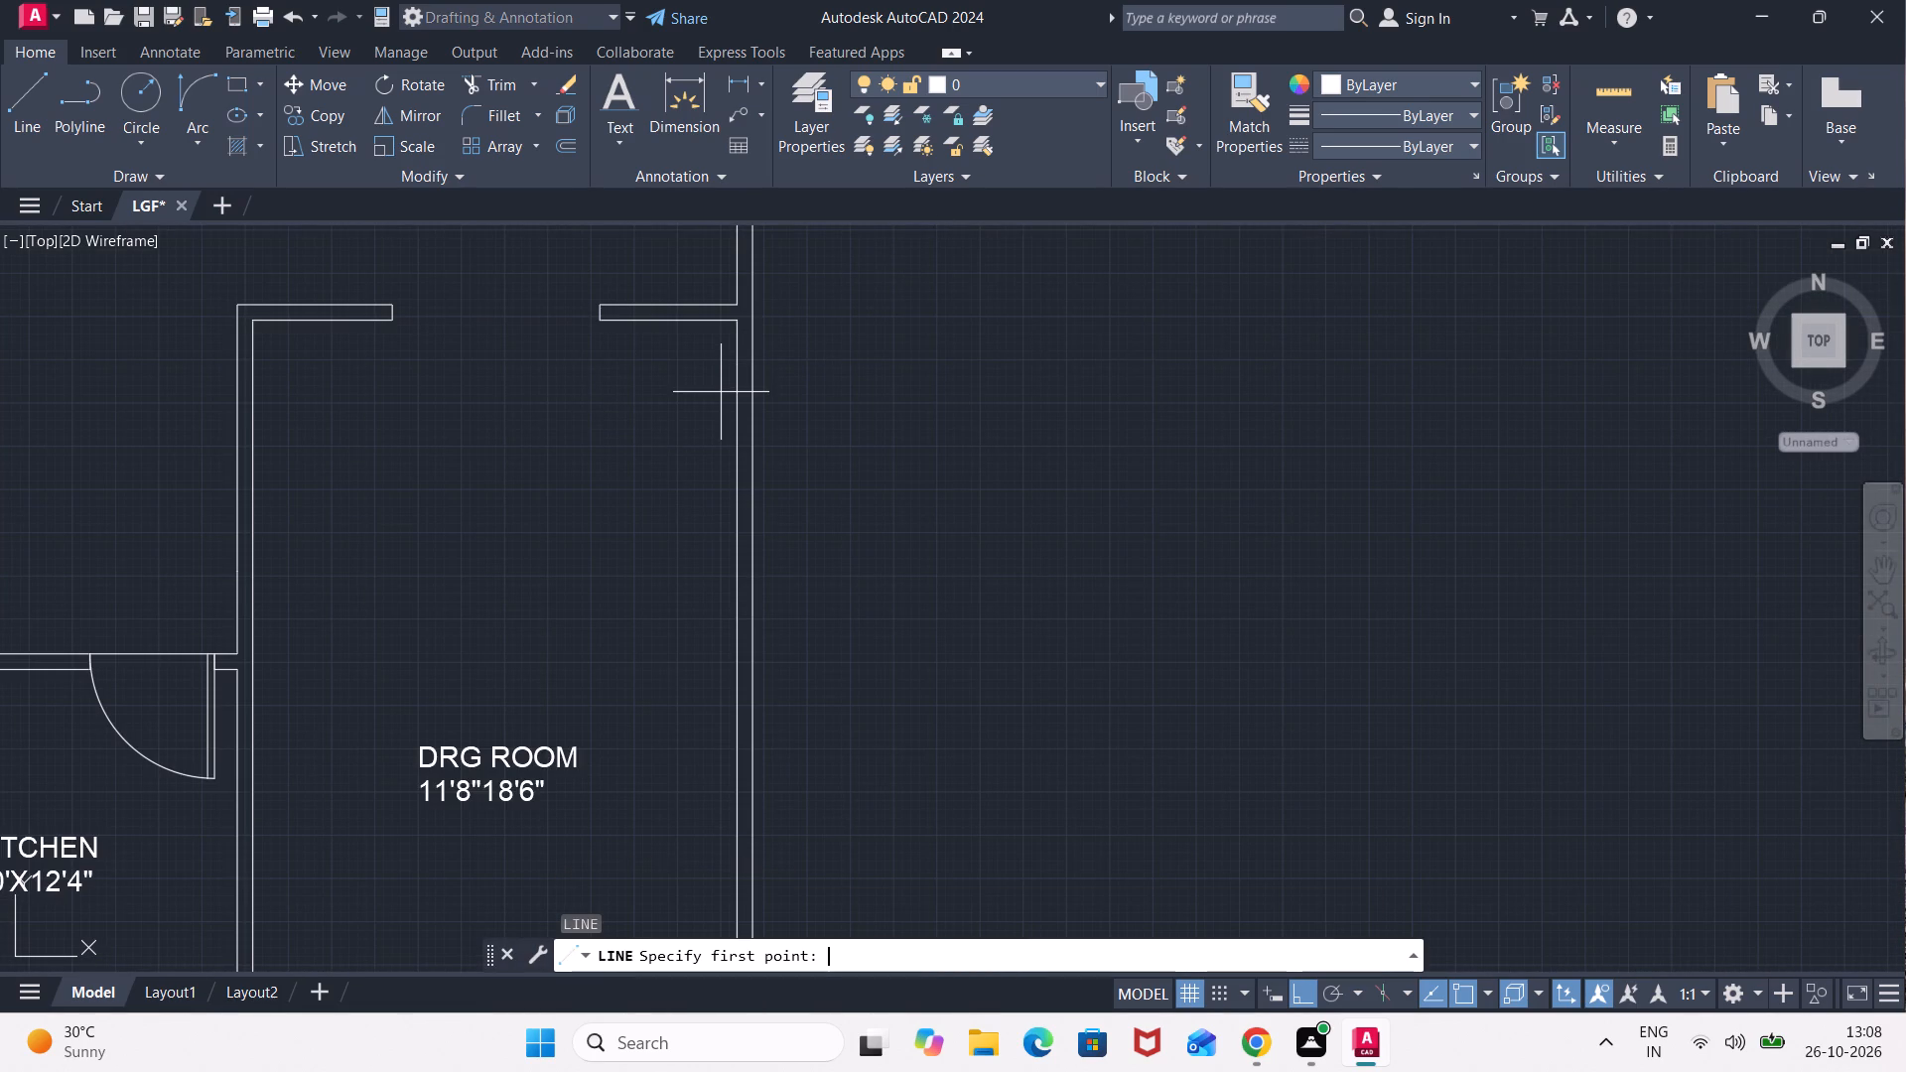
{"action": "scroll", "coordinate": [393, 316], "scroll_direction": "up", "scroll_amount": 2}
{"action": "left_click", "coordinate": [388, 288]}
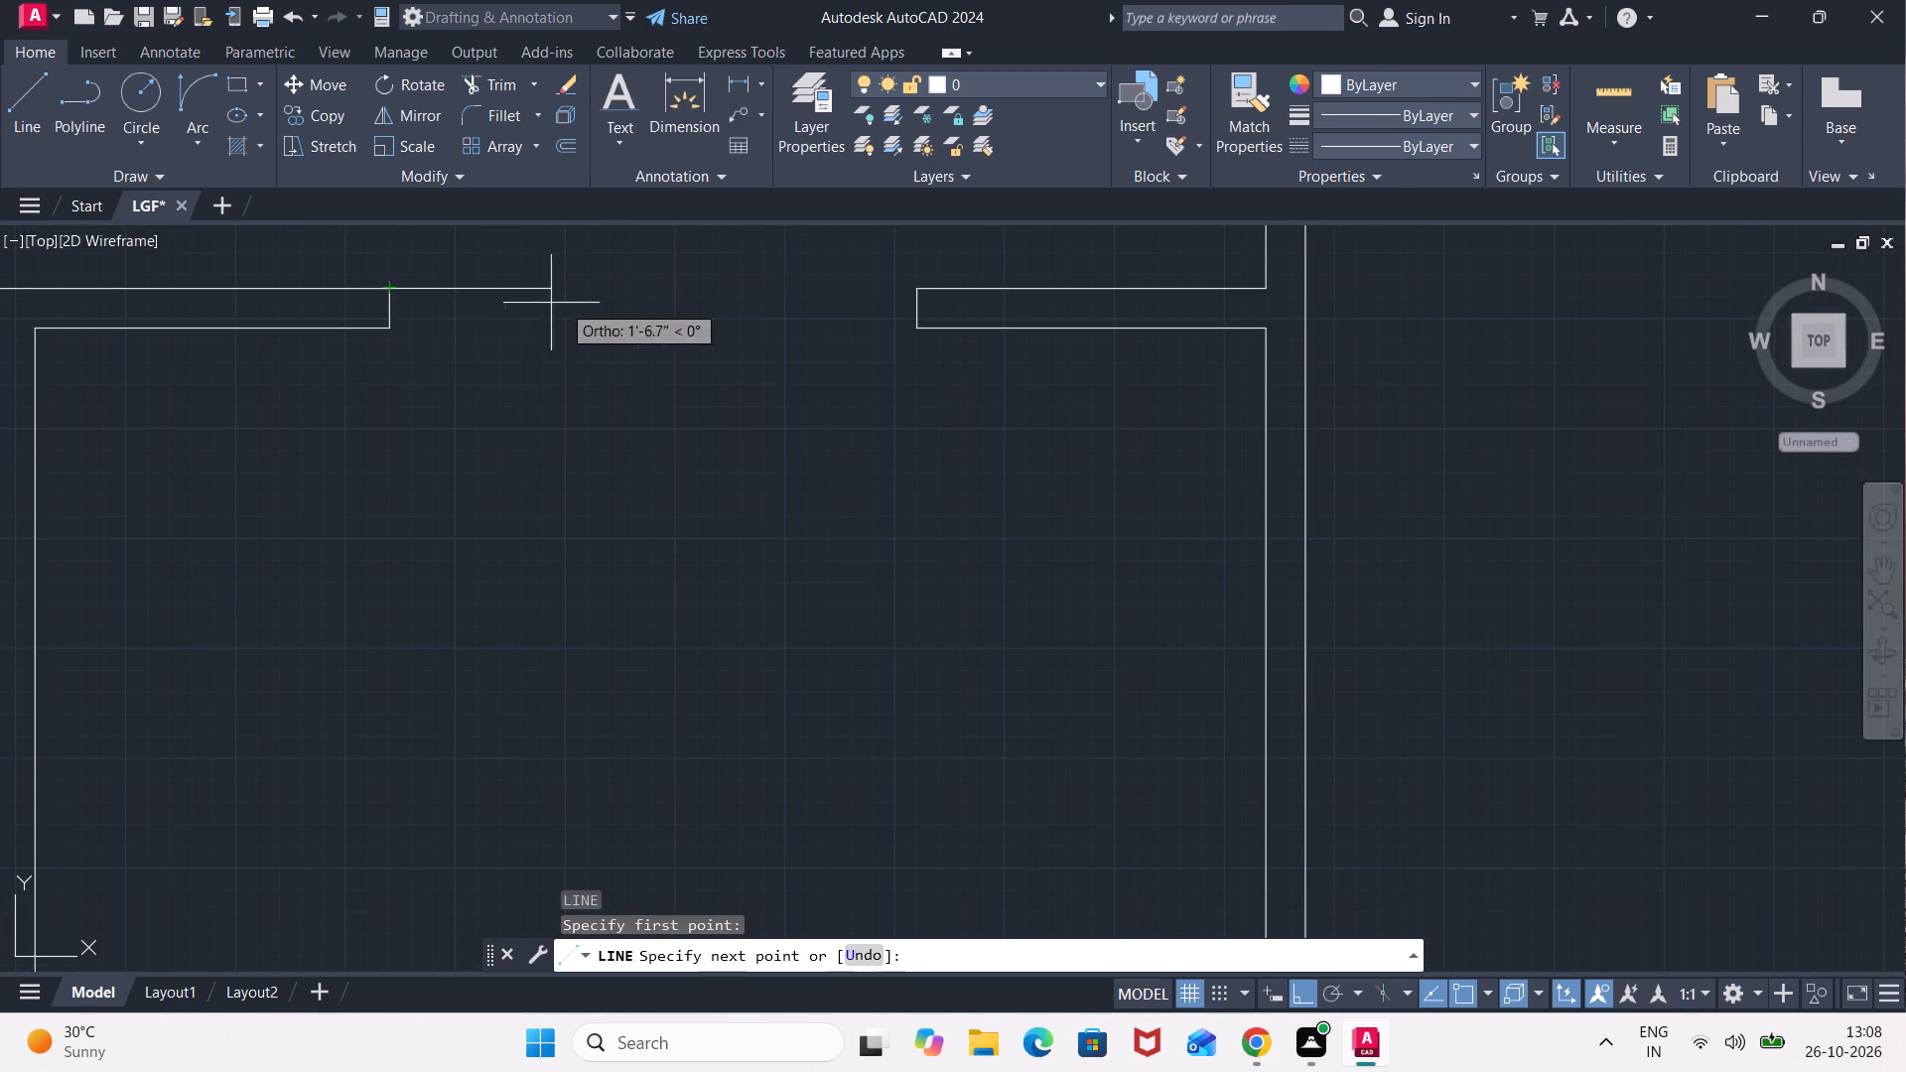
{"action": "left_click", "coordinate": [918, 325]}
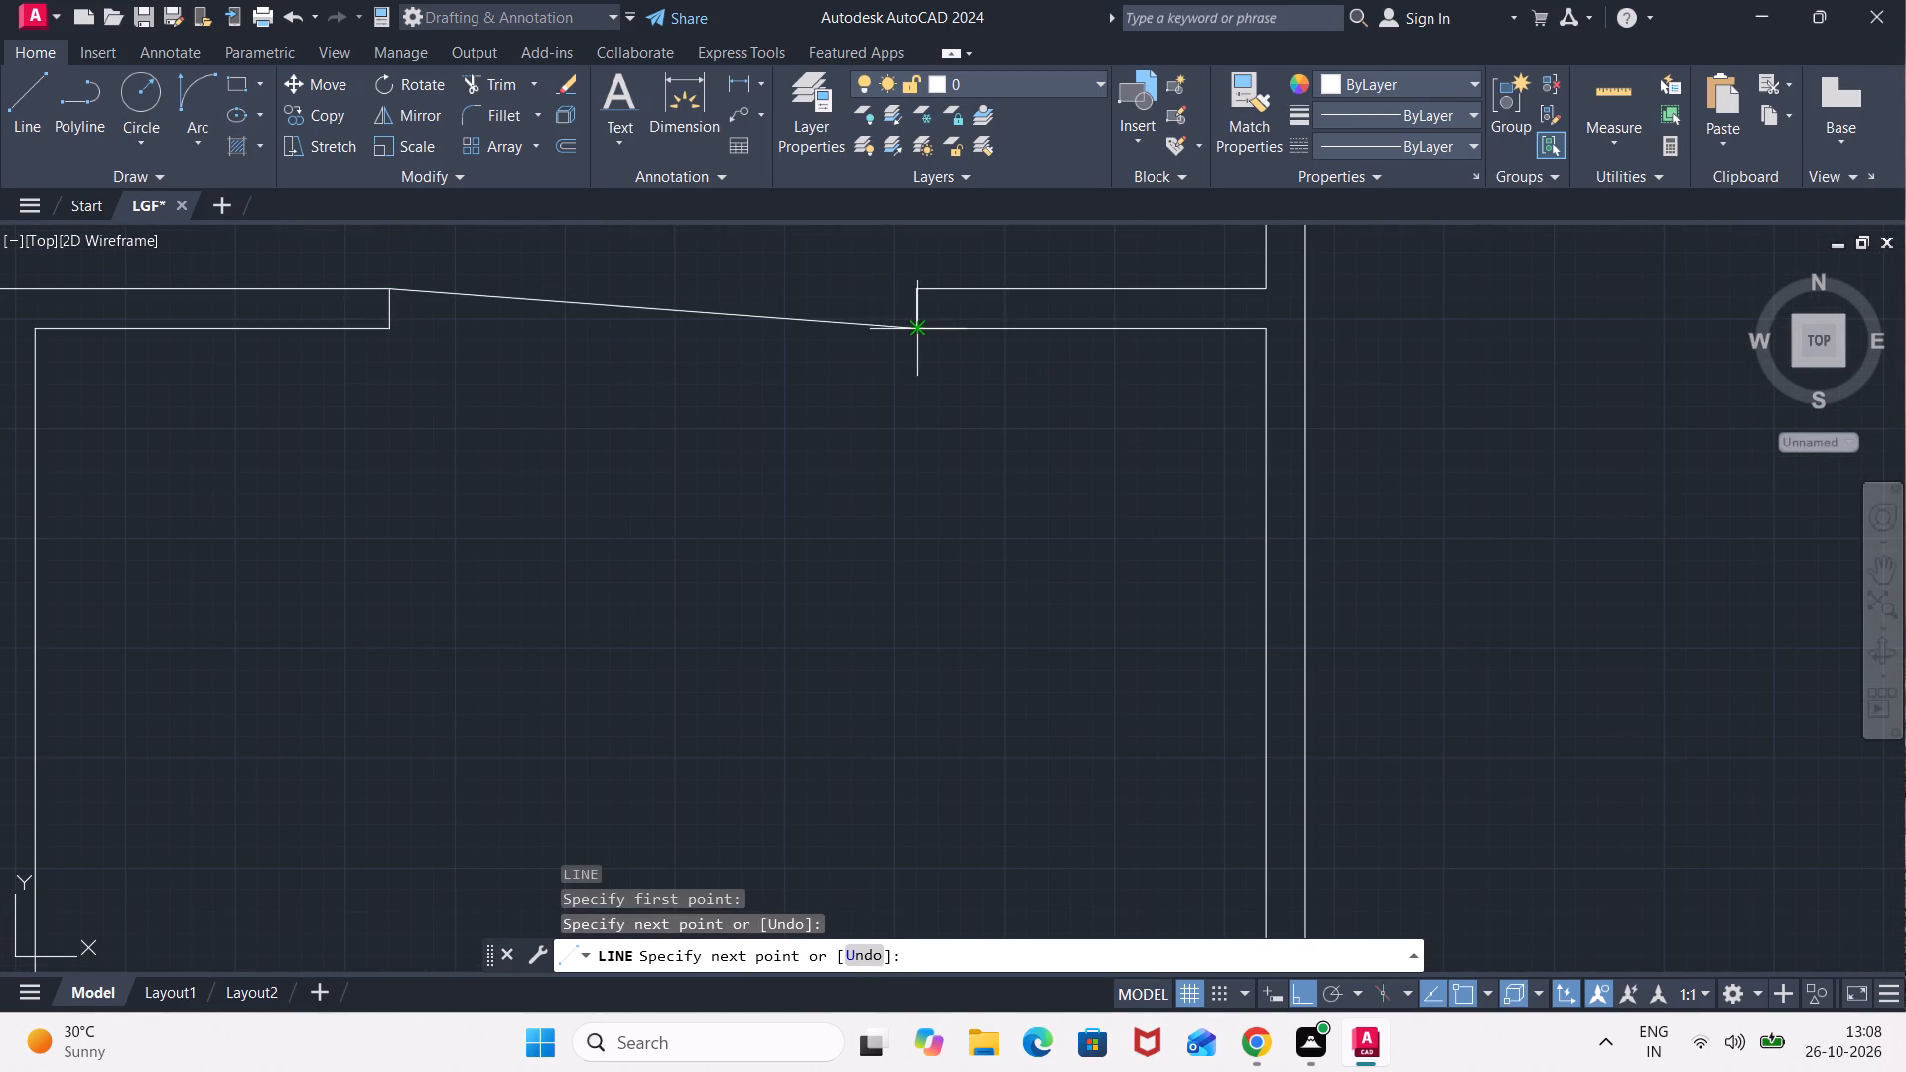
{"action": "left_click", "coordinate": [920, 286]}
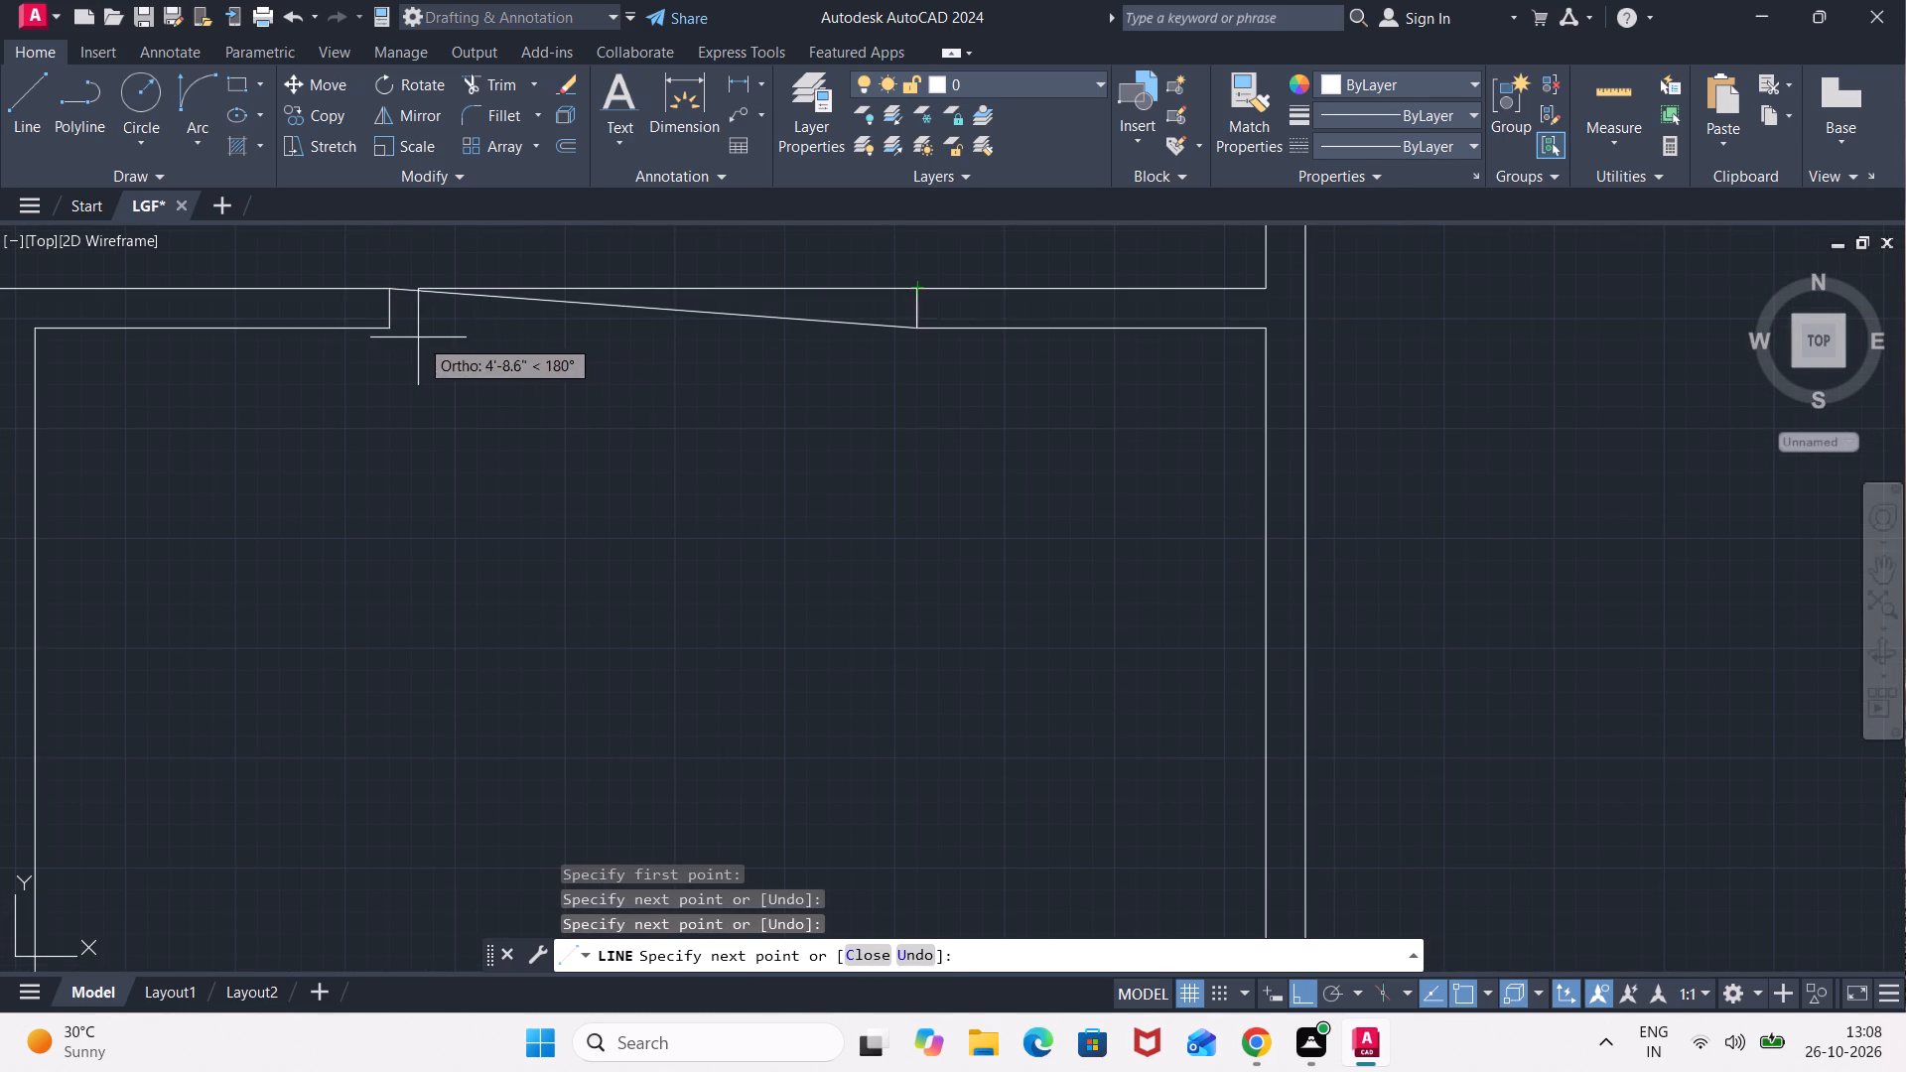
{"action": "left_click", "coordinate": [389, 329]}
{"action": "key", "text": "Escape"}
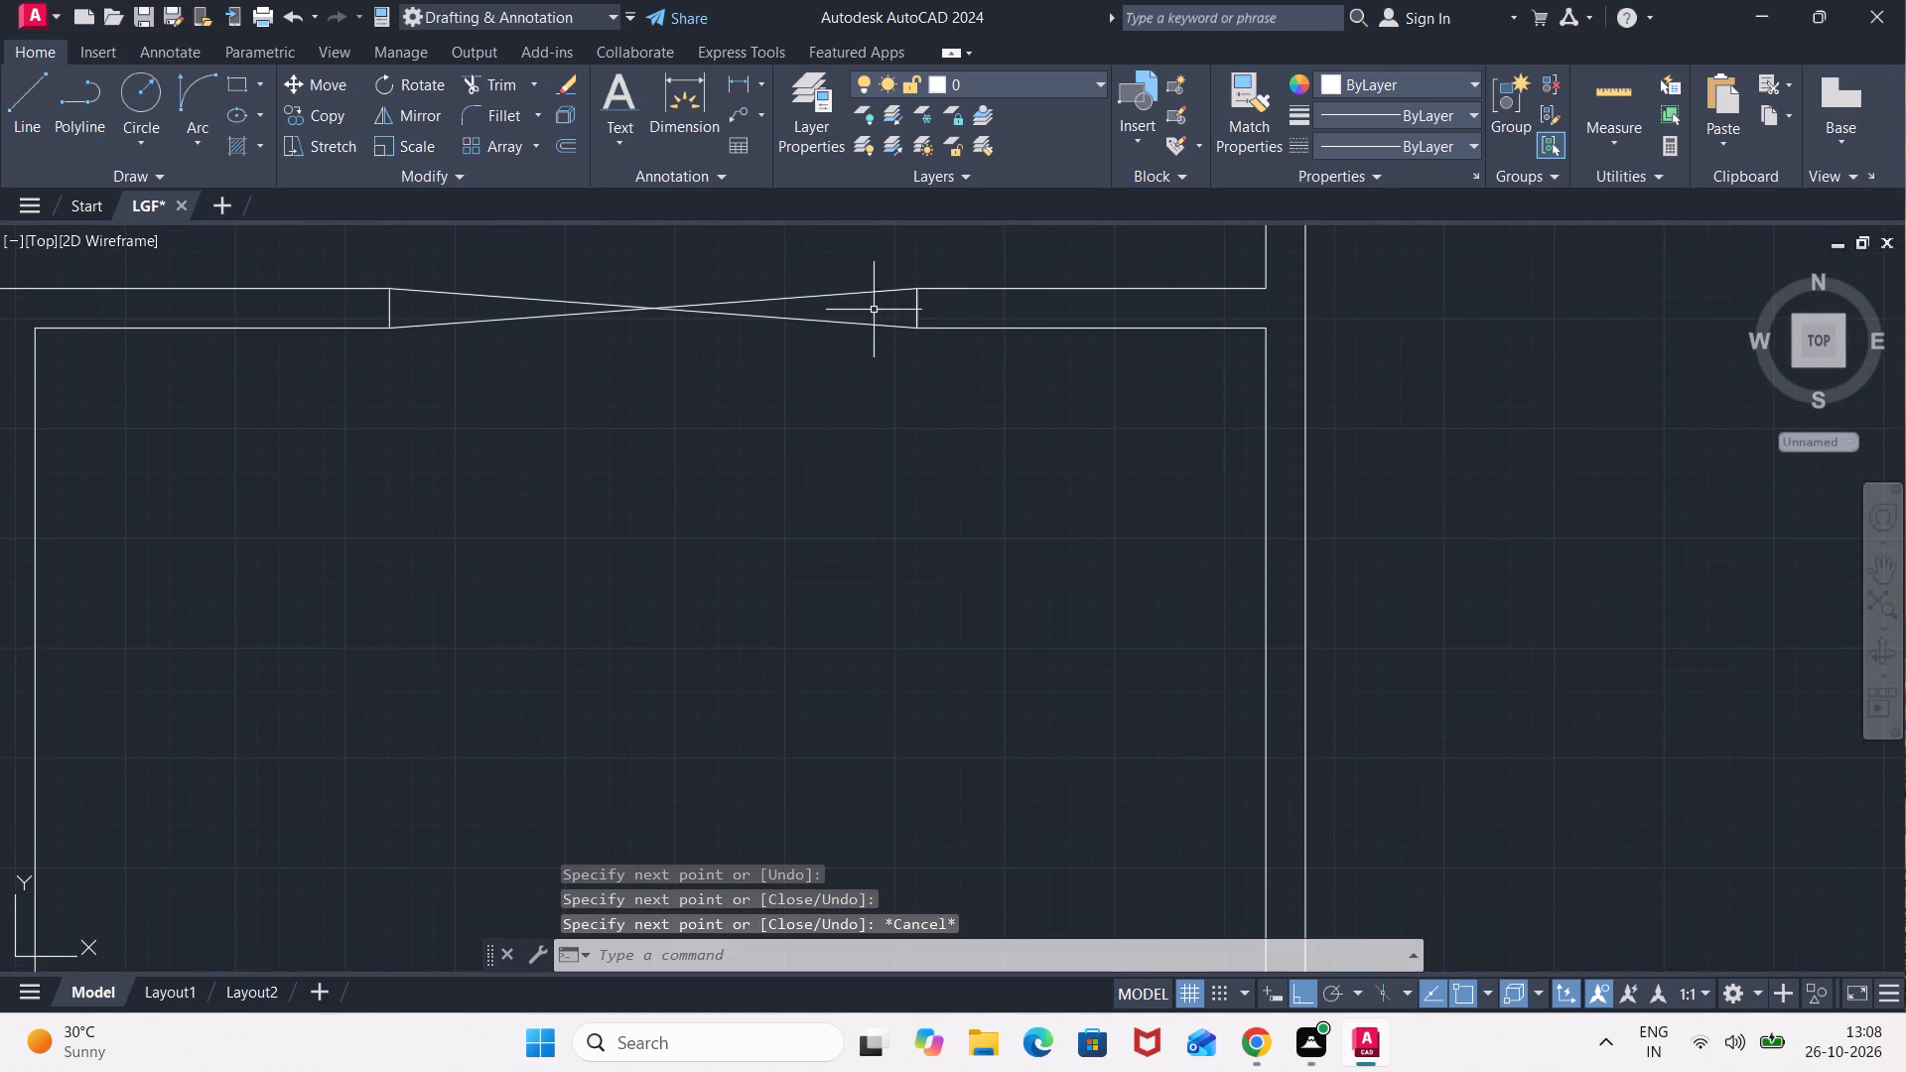
Erase the overlapping jamb lines at the outer-wall end of the DRG ROOM's crossed opening and redraw that jamb as a single line.
{"action": "left_click", "coordinate": [921, 300]}
{"action": "left_click", "coordinate": [898, 311]}
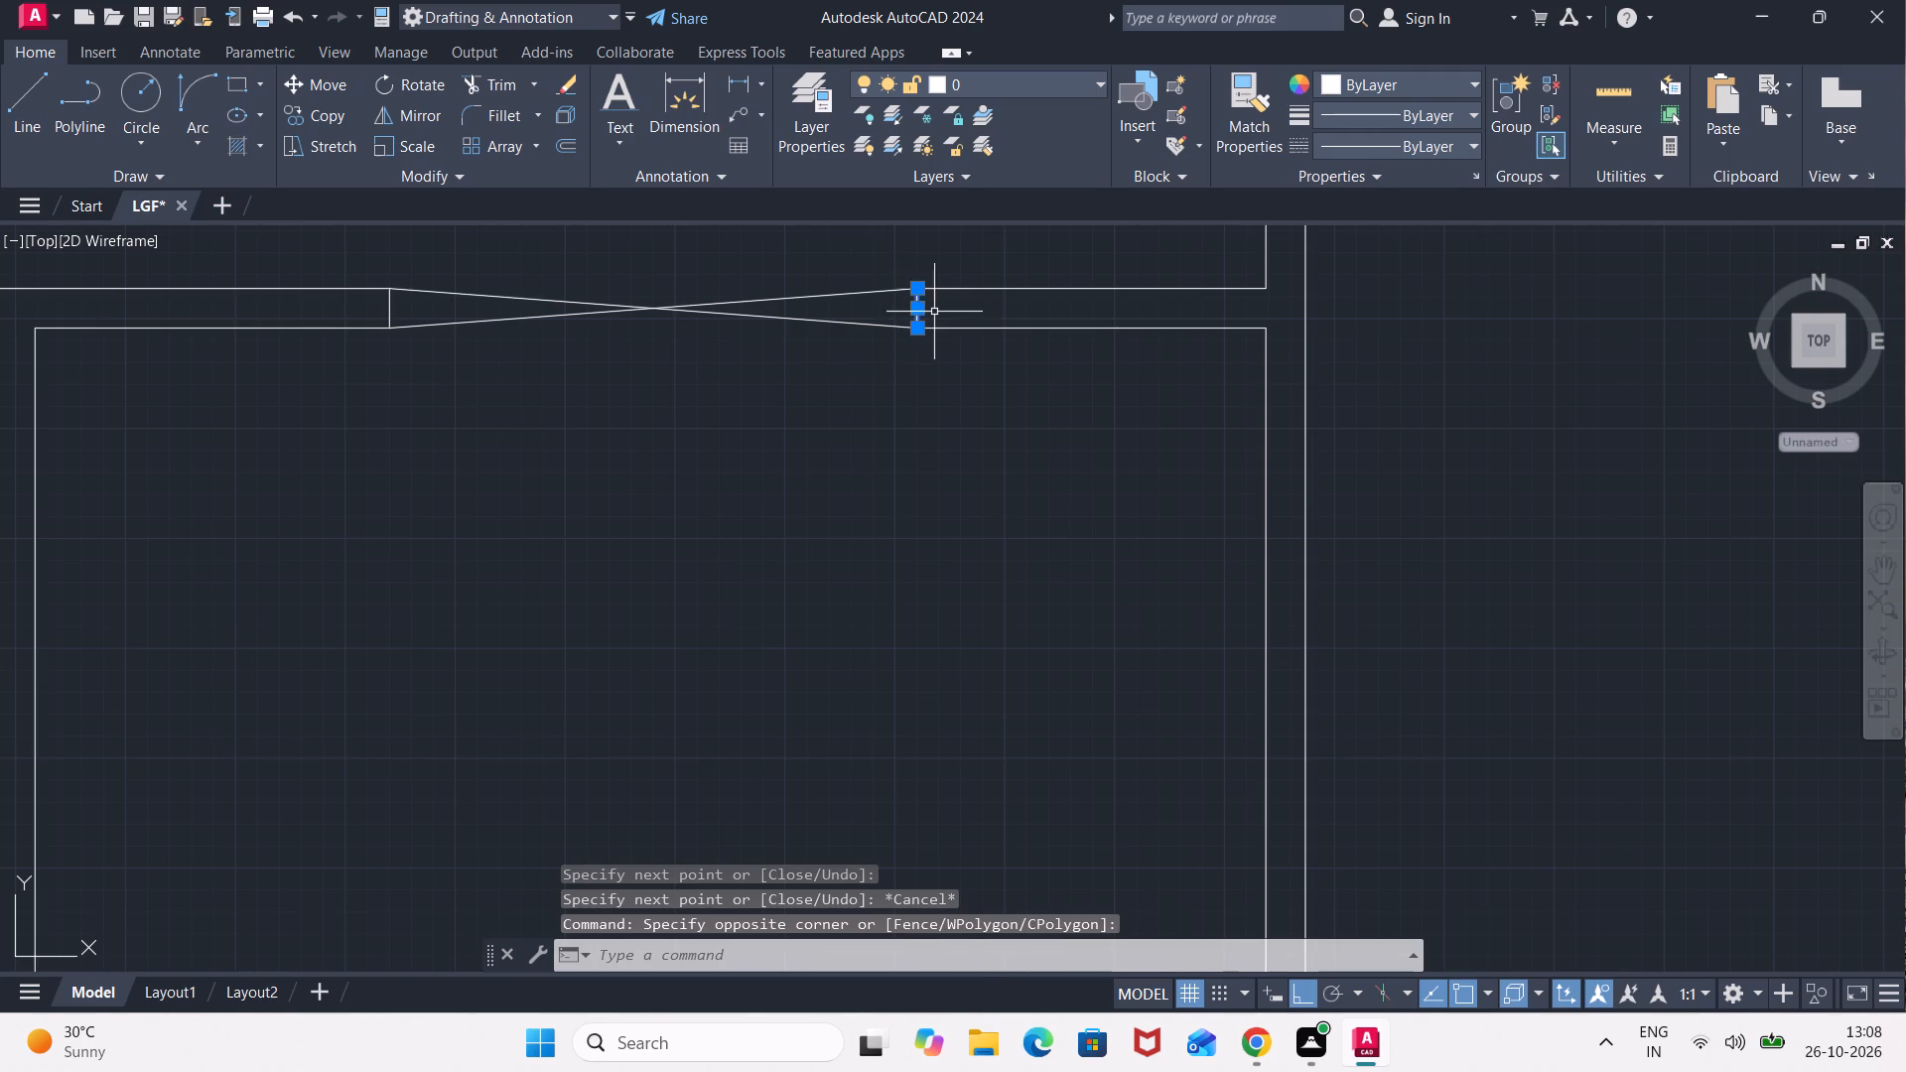
{"action": "key", "text": "Delete"}
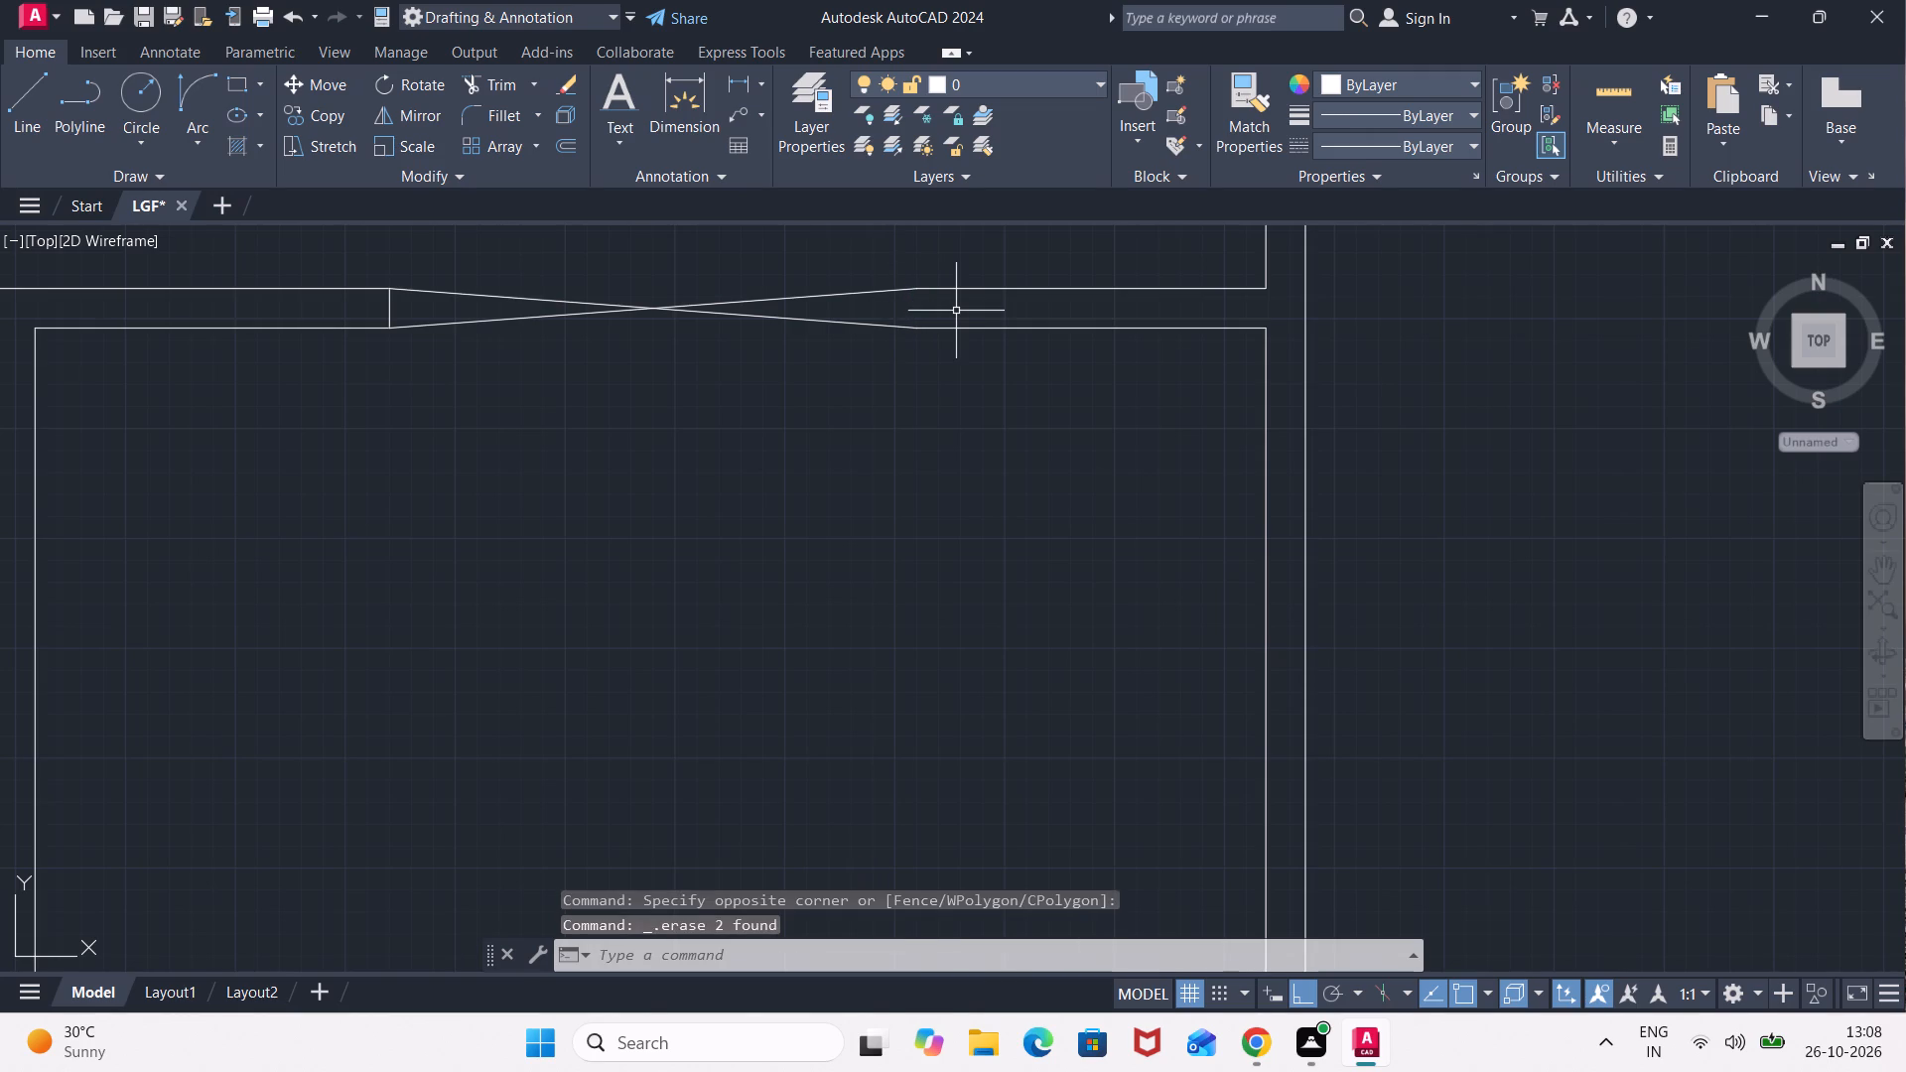
{"action": "key", "text": "l"}
{"action": "key", "text": "Return"}
{"action": "left_click", "coordinate": [916, 285]}
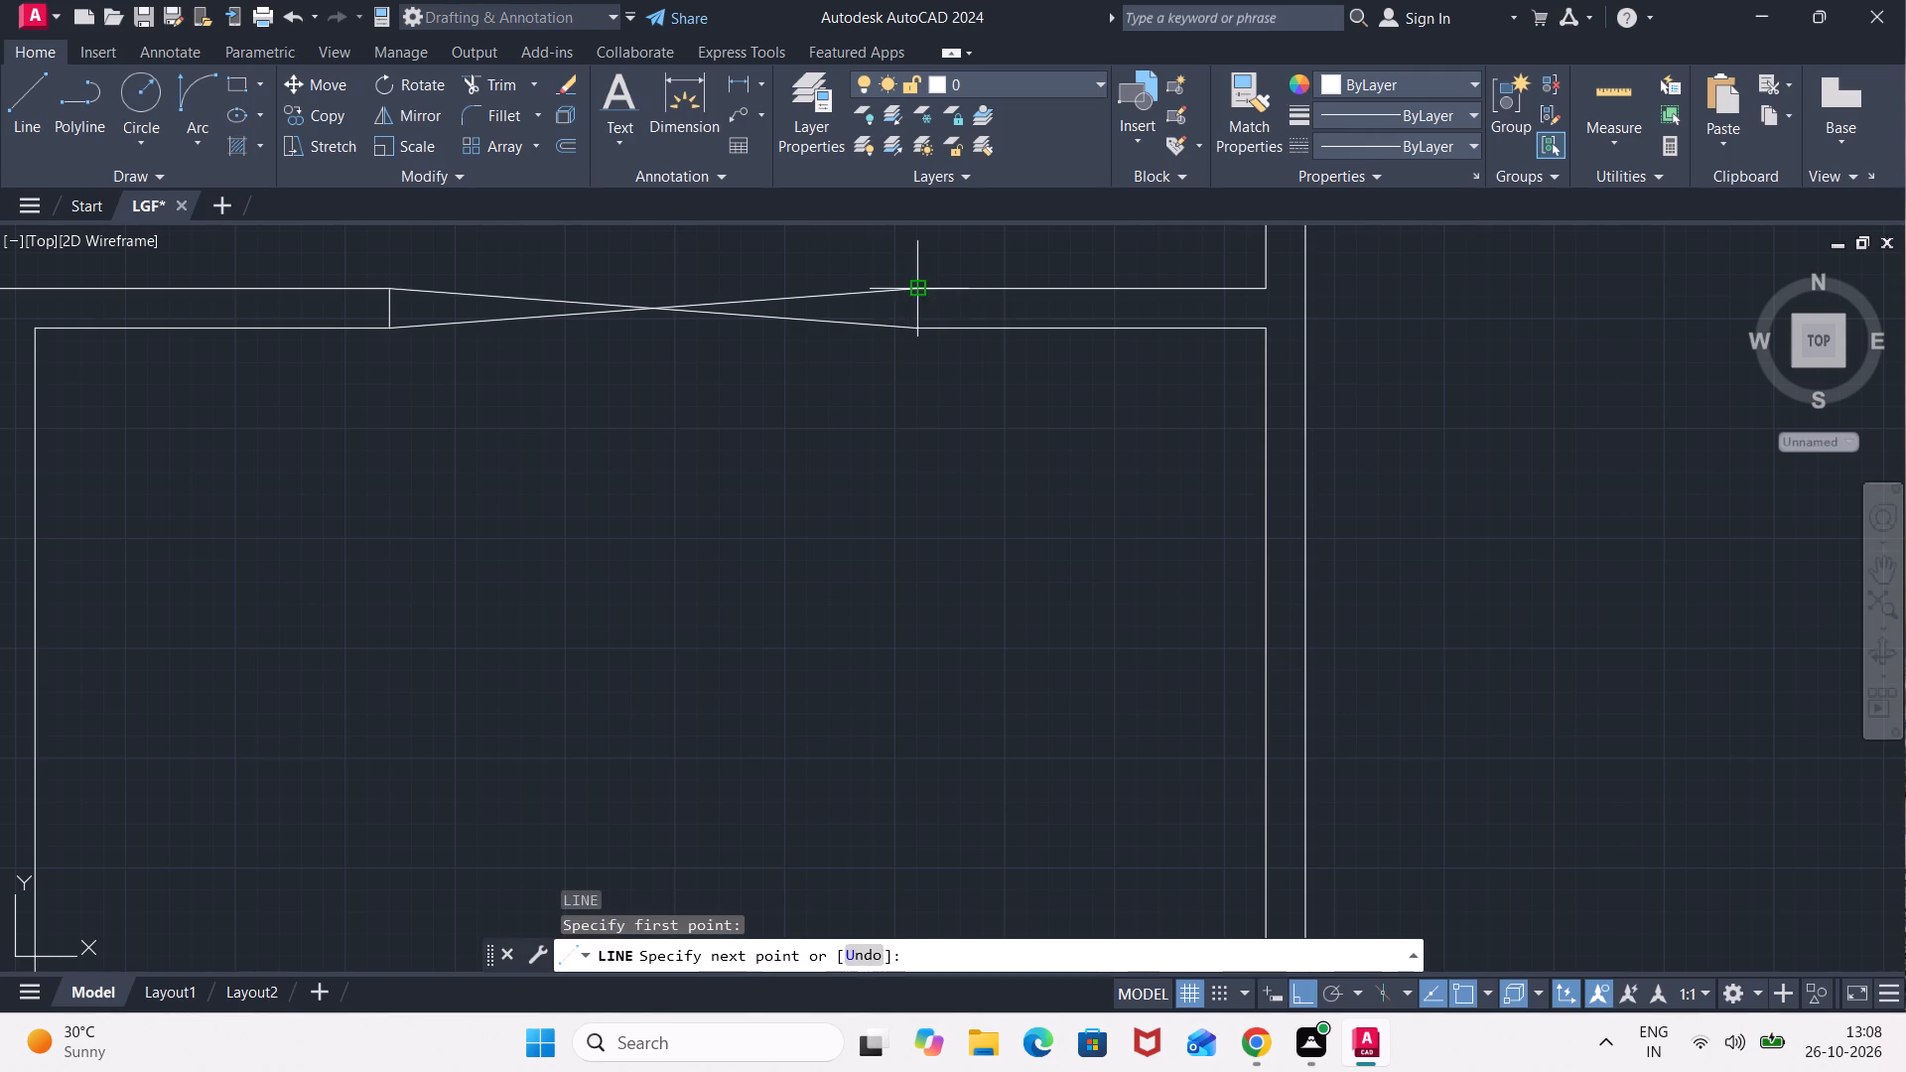
{"action": "left_click", "coordinate": [916, 335]}
{"action": "key", "text": "Escape"}
Draw a line across the bedroom side of the store's opening, continuing with a 3' door-leaf line into the store from the rear-yard-side jamb.
{"action": "scroll", "coordinate": [1091, 384], "scroll_direction": "down", "scroll_amount": 4}
{"action": "scroll", "coordinate": [1269, 385], "scroll_direction": "down", "scroll_amount": 1}
{"action": "middle_click_drag", "start_coordinate": [1192, 459], "coordinate": [1188, 638]}
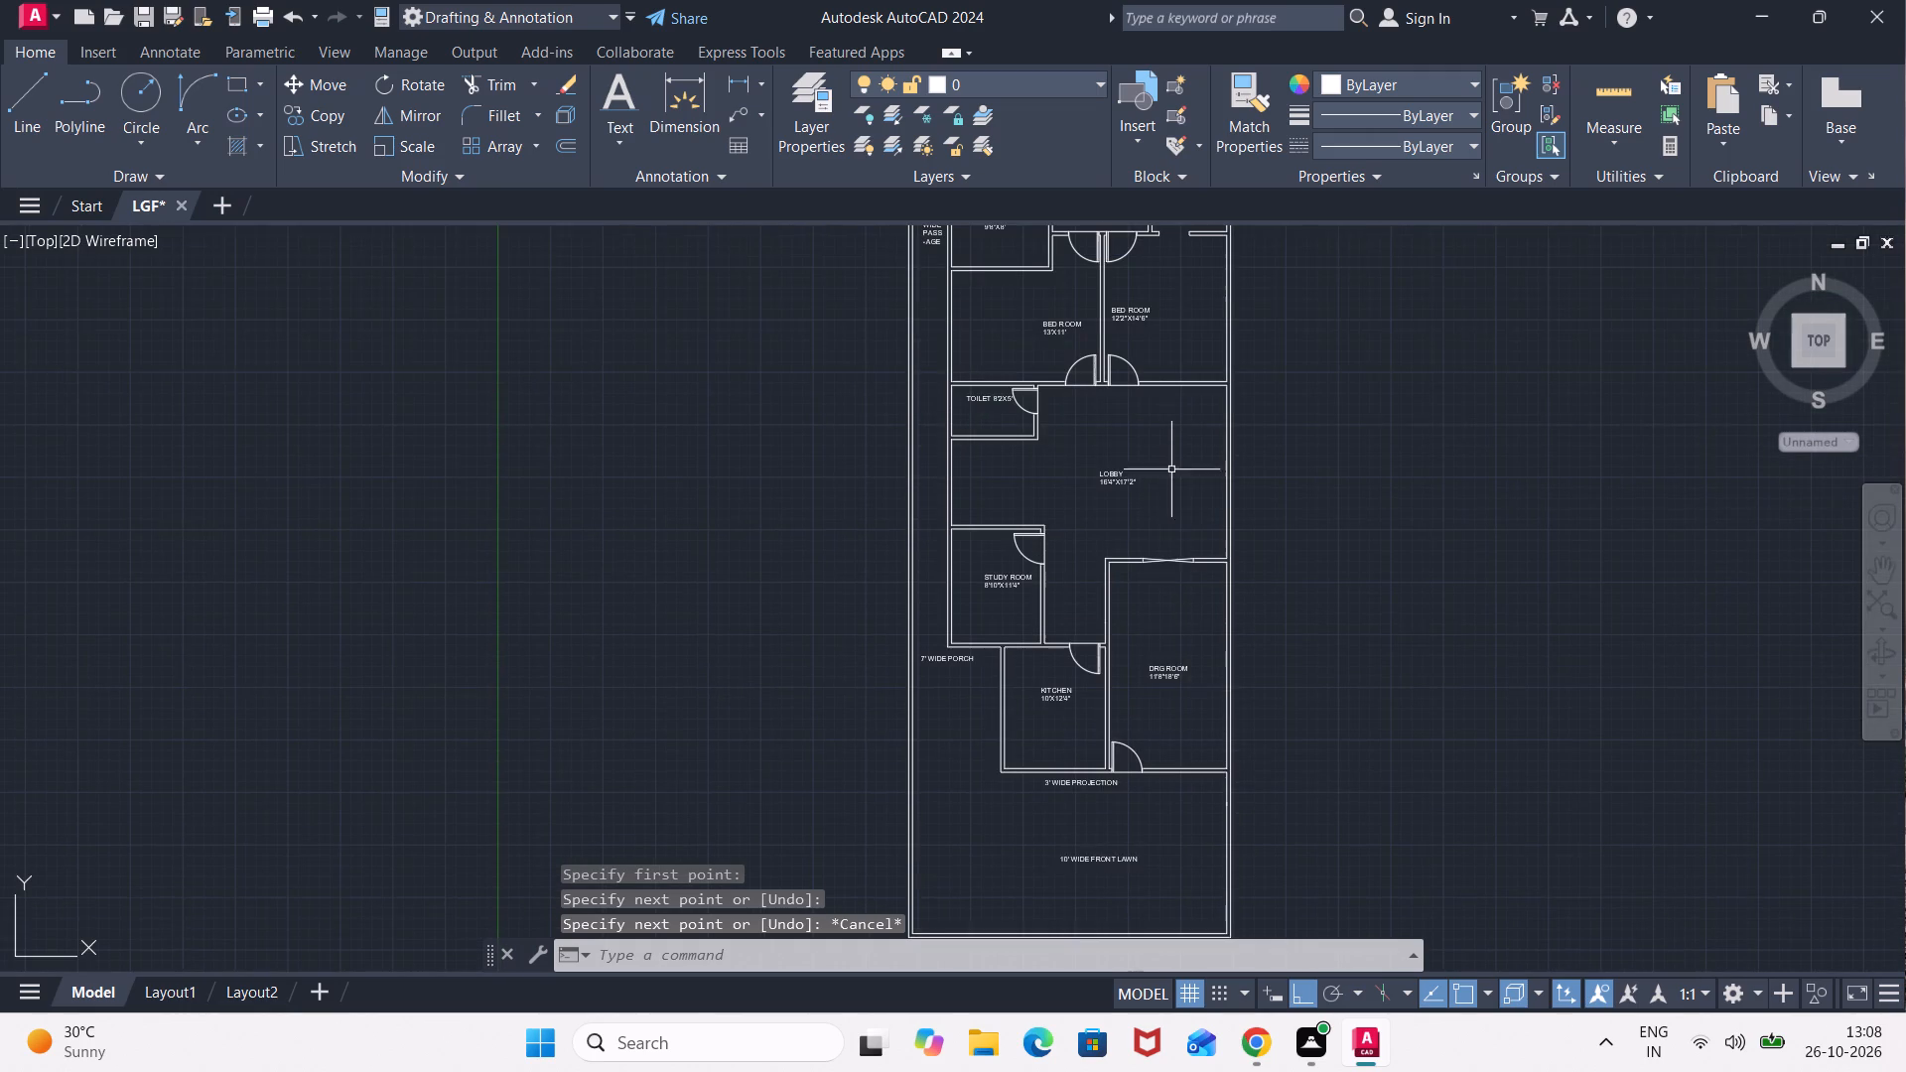
{"action": "middle_click_drag", "start_coordinate": [1171, 429], "coordinate": [1170, 558]}
{"action": "scroll", "coordinate": [1169, 560], "scroll_direction": "up", "scroll_amount": 2}
{"action": "middle_click_drag", "start_coordinate": [1169, 560], "coordinate": [1173, 378]}
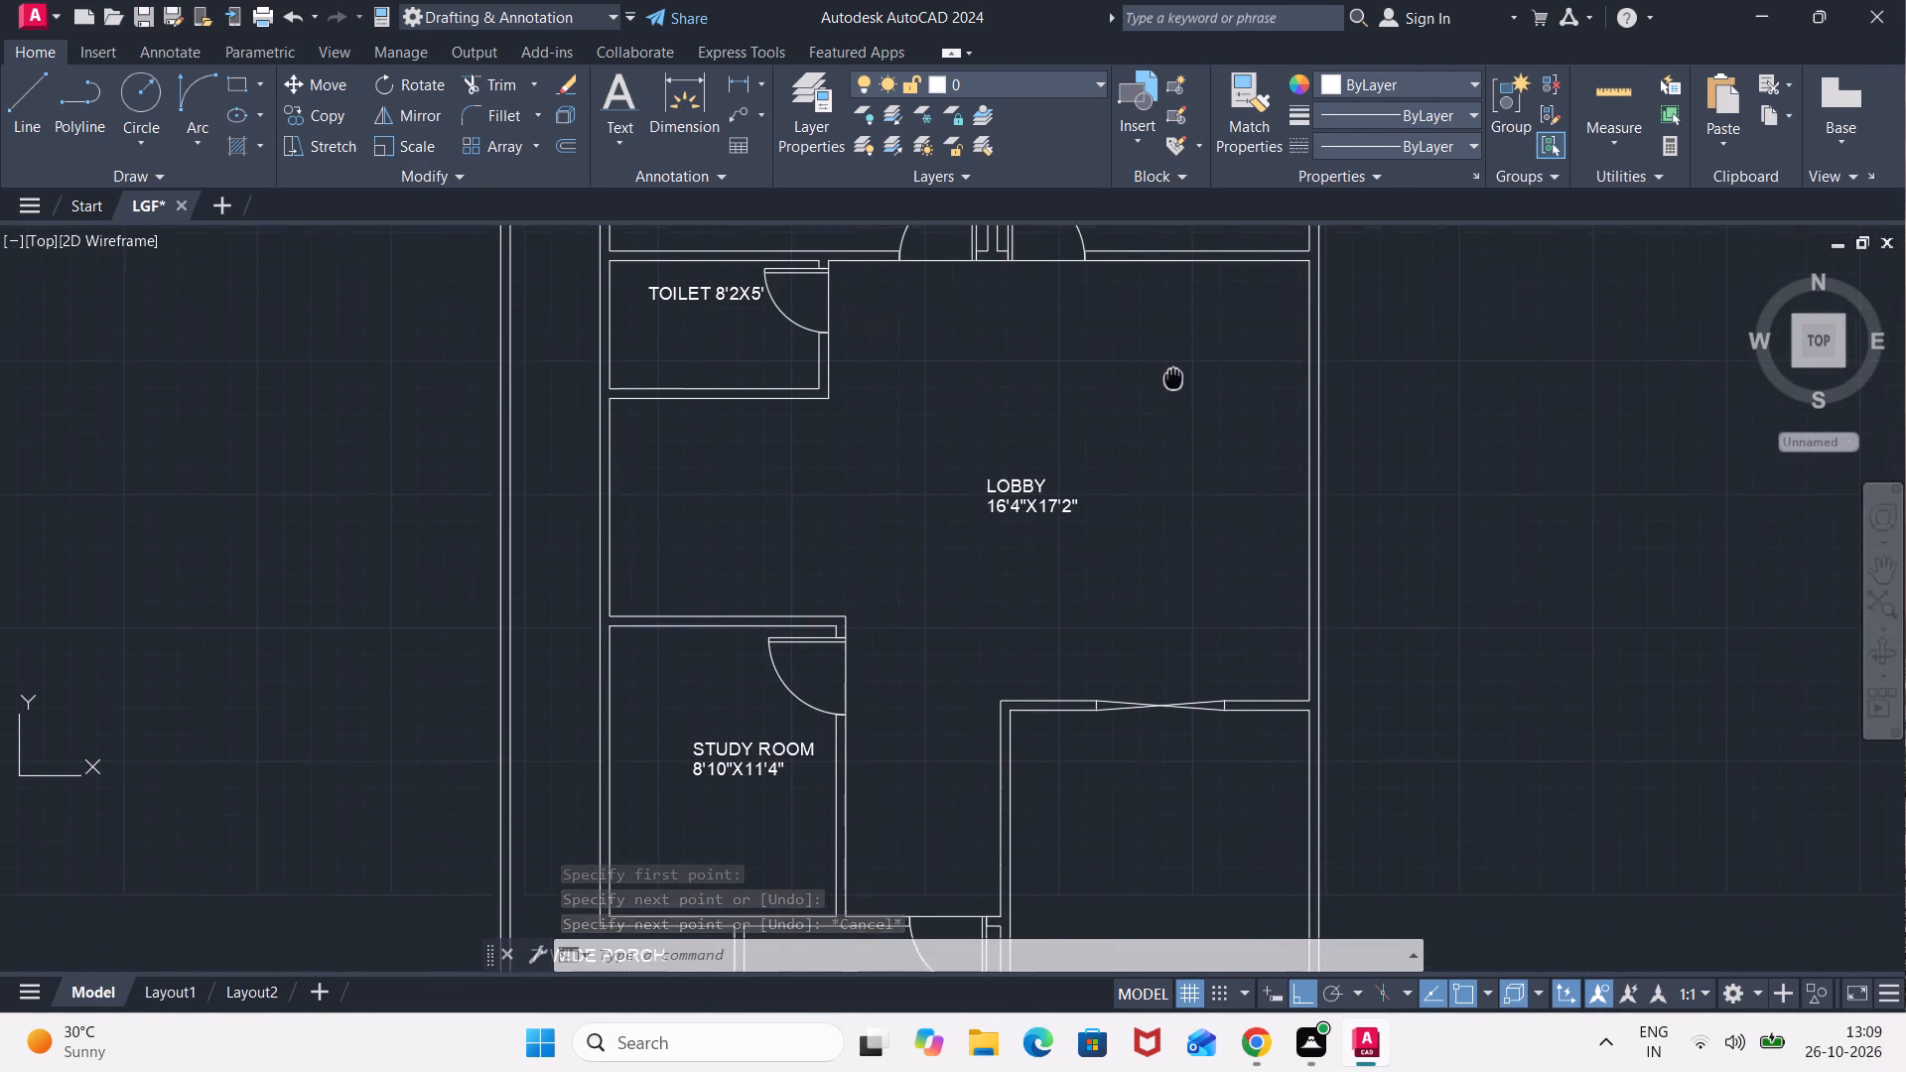
{"action": "middle_click_drag", "start_coordinate": [1173, 378], "coordinate": [1173, 366]}
{"action": "scroll", "coordinate": [1180, 546], "scroll_direction": "down", "scroll_amount": 1}
{"action": "middle_click_drag", "start_coordinate": [1179, 539], "coordinate": [1170, 663]}
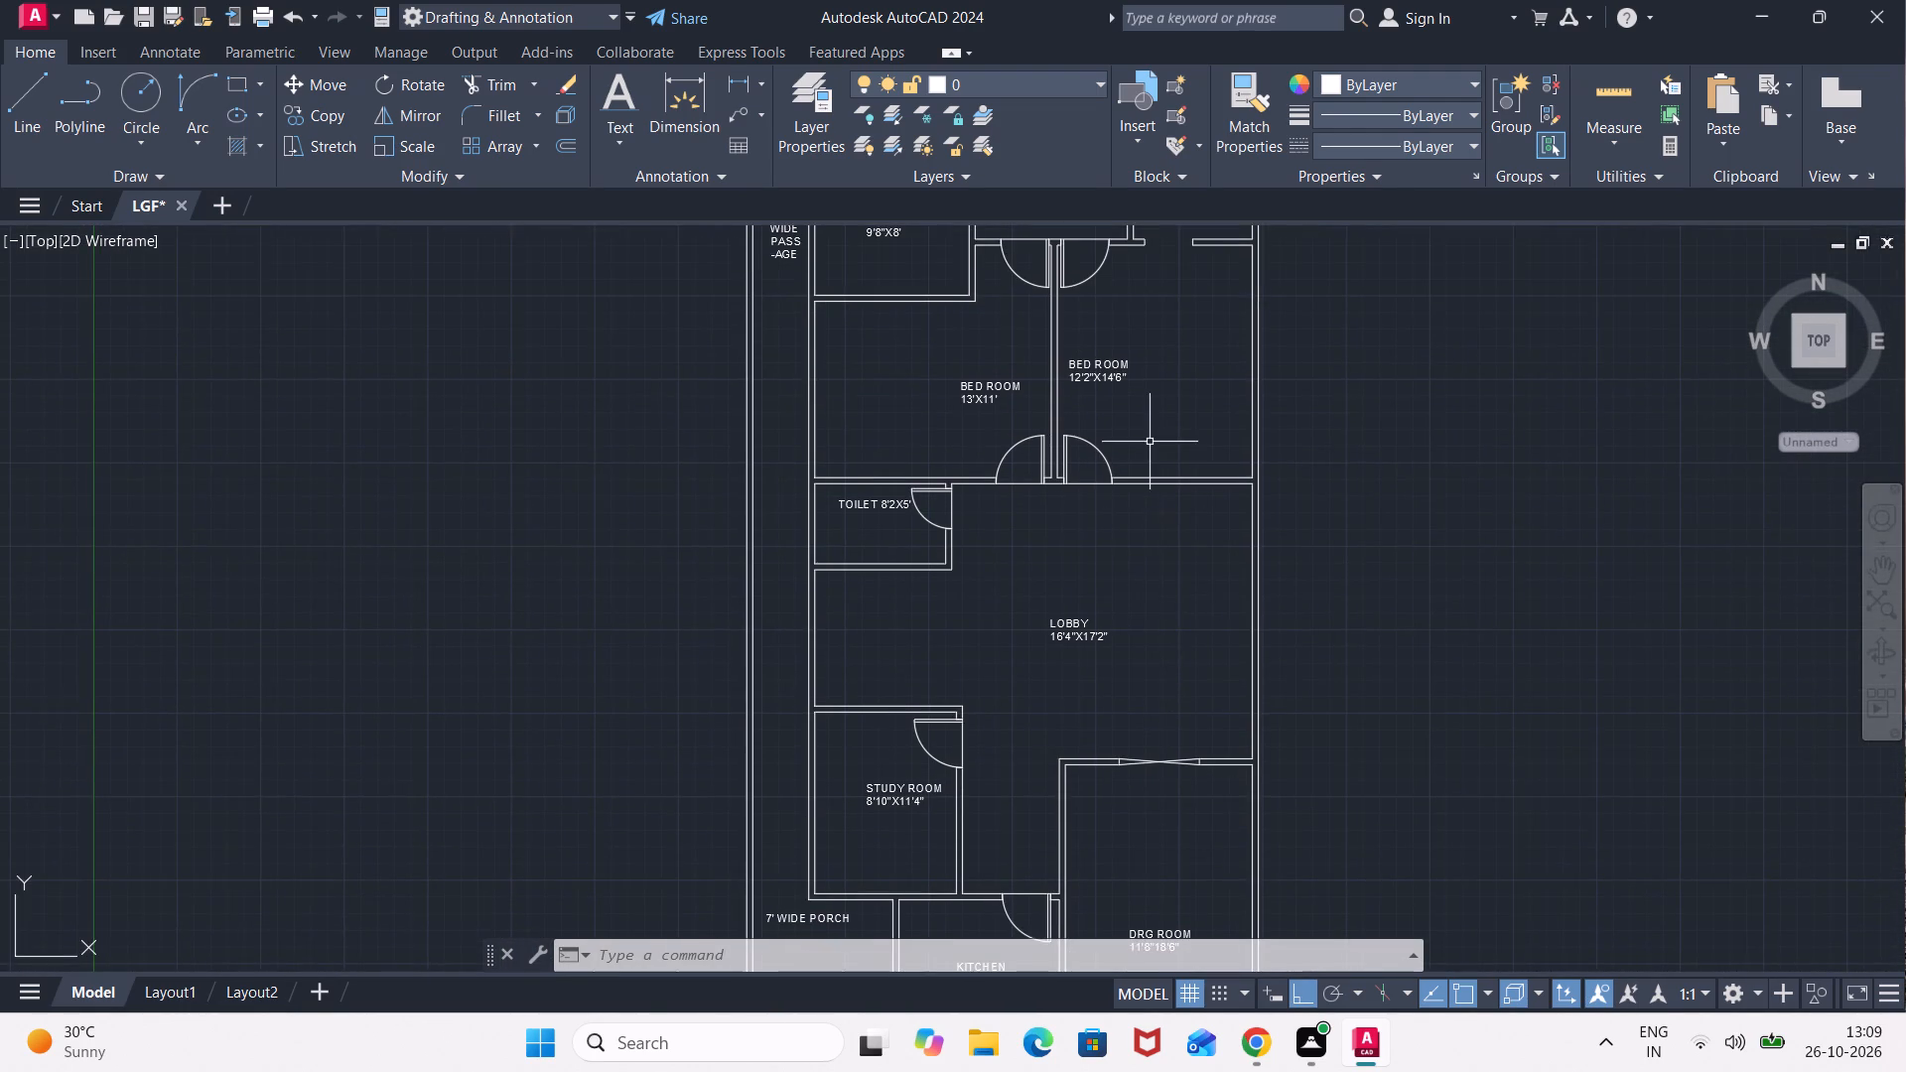
{"action": "middle_click_drag", "start_coordinate": [1151, 436], "coordinate": [1162, 623]}
{"action": "scroll", "coordinate": [1174, 471], "scroll_direction": "up", "scroll_amount": 2}
{"action": "key", "text": "l"}
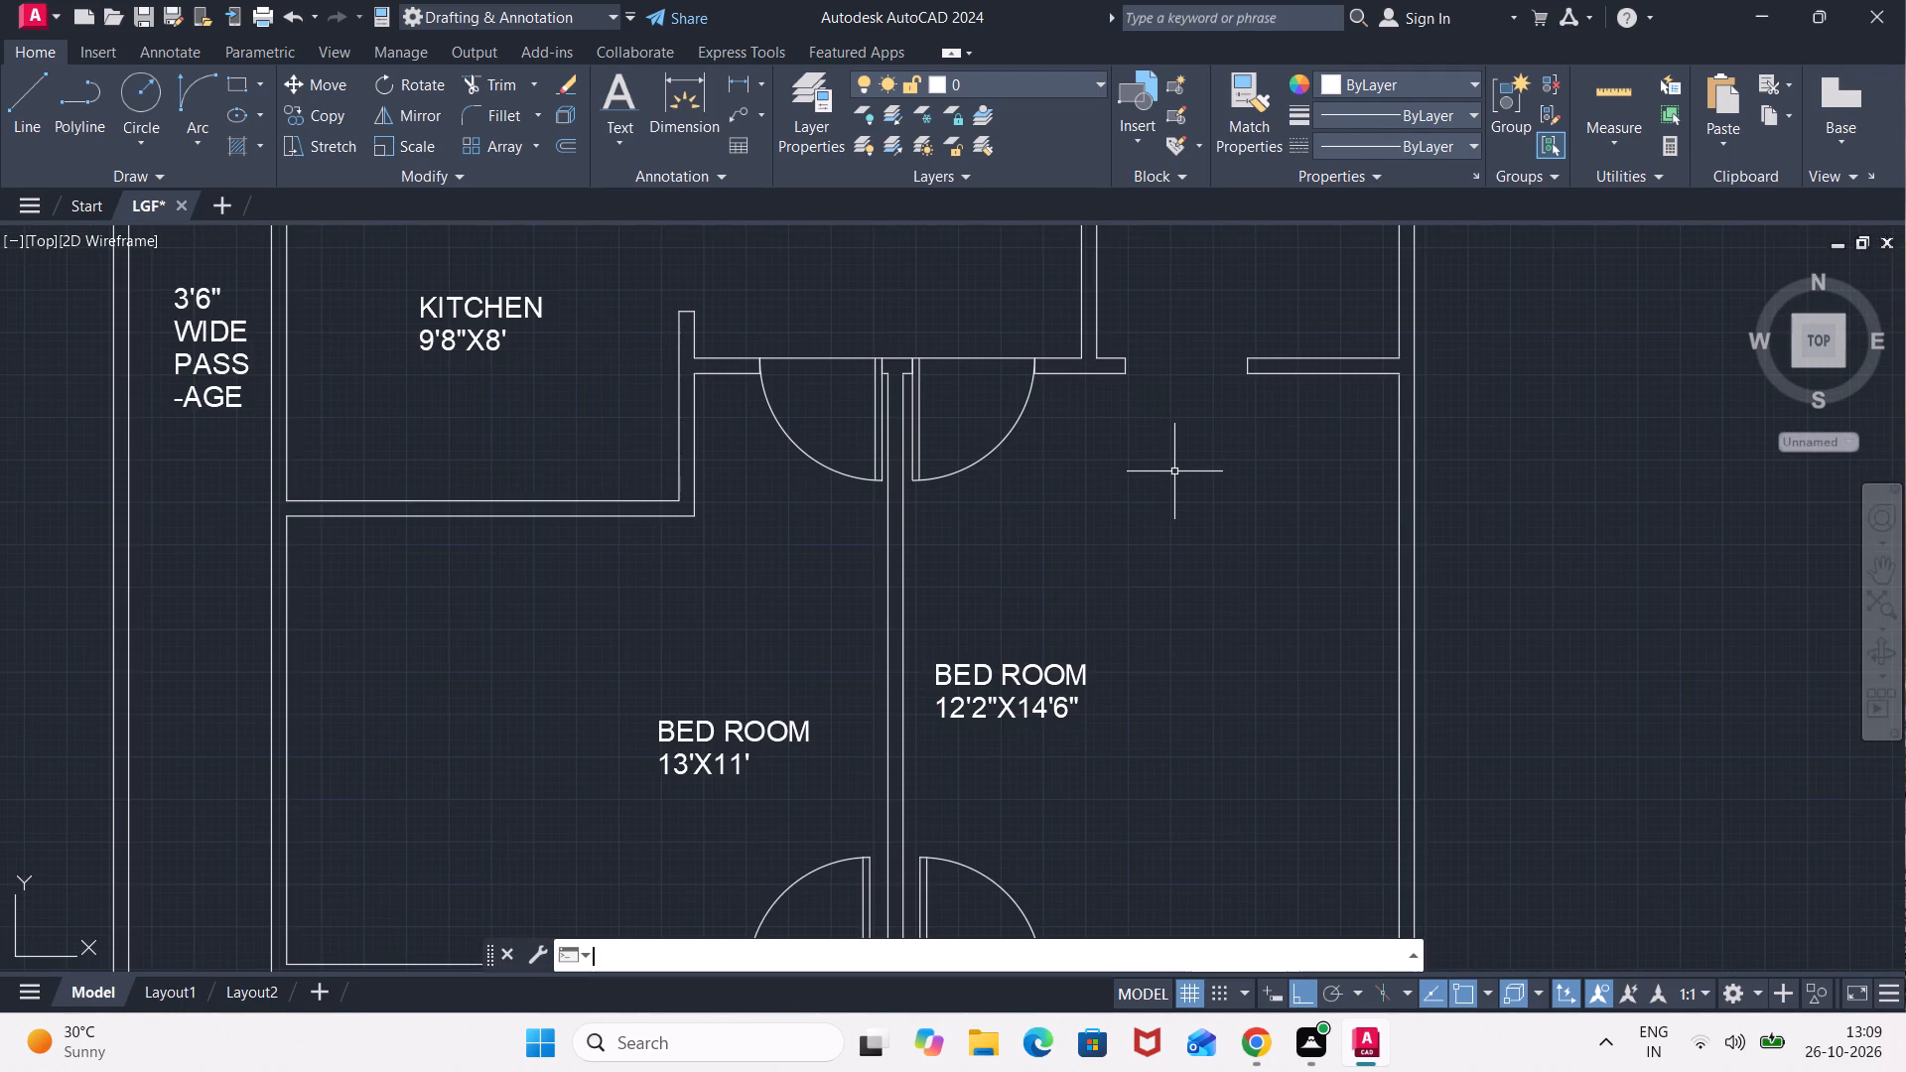
{"action": "key", "text": "Return"}
{"action": "scroll", "coordinate": [1181, 471], "scroll_direction": "down", "scroll_amount": 1}
{"action": "scroll", "coordinate": [1228, 418], "scroll_direction": "up", "scroll_amount": 3}
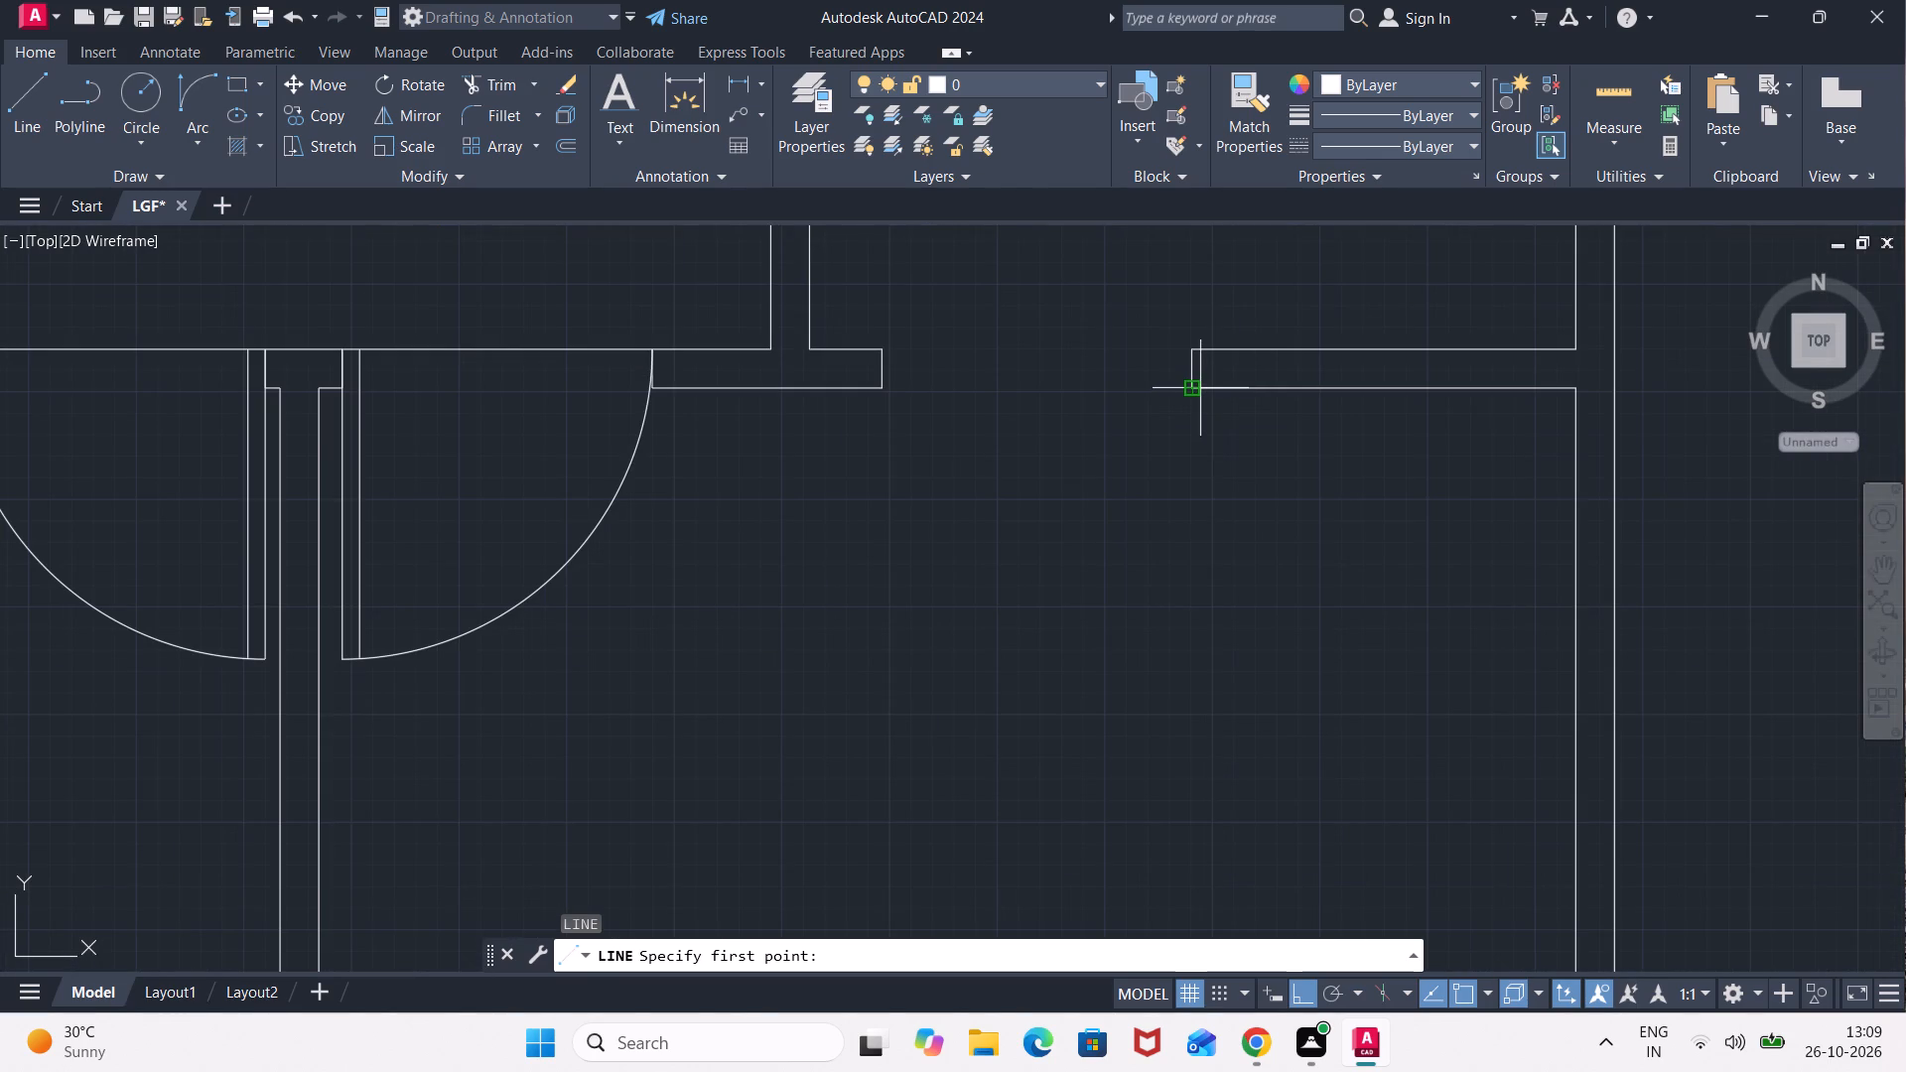
{"action": "left_click", "coordinate": [1200, 388]}
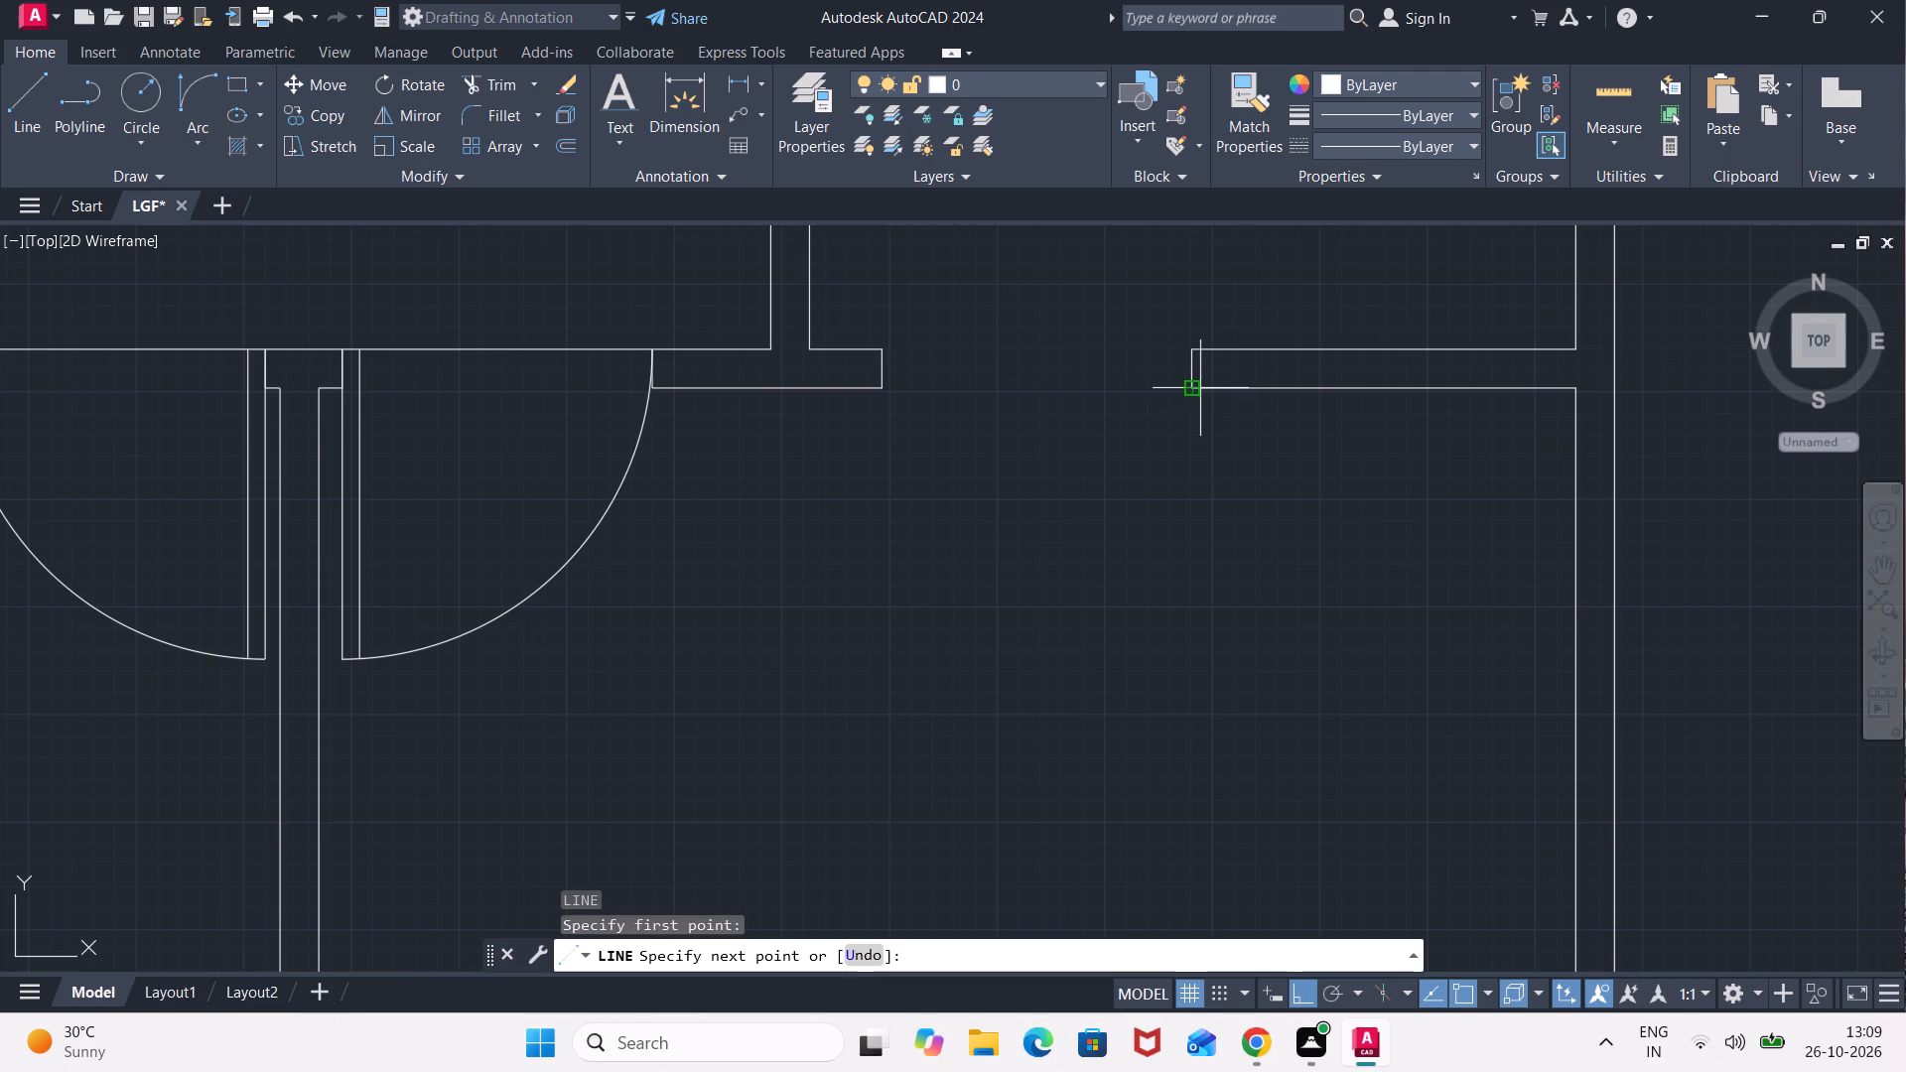
{"action": "left_click", "coordinate": [880, 393]}
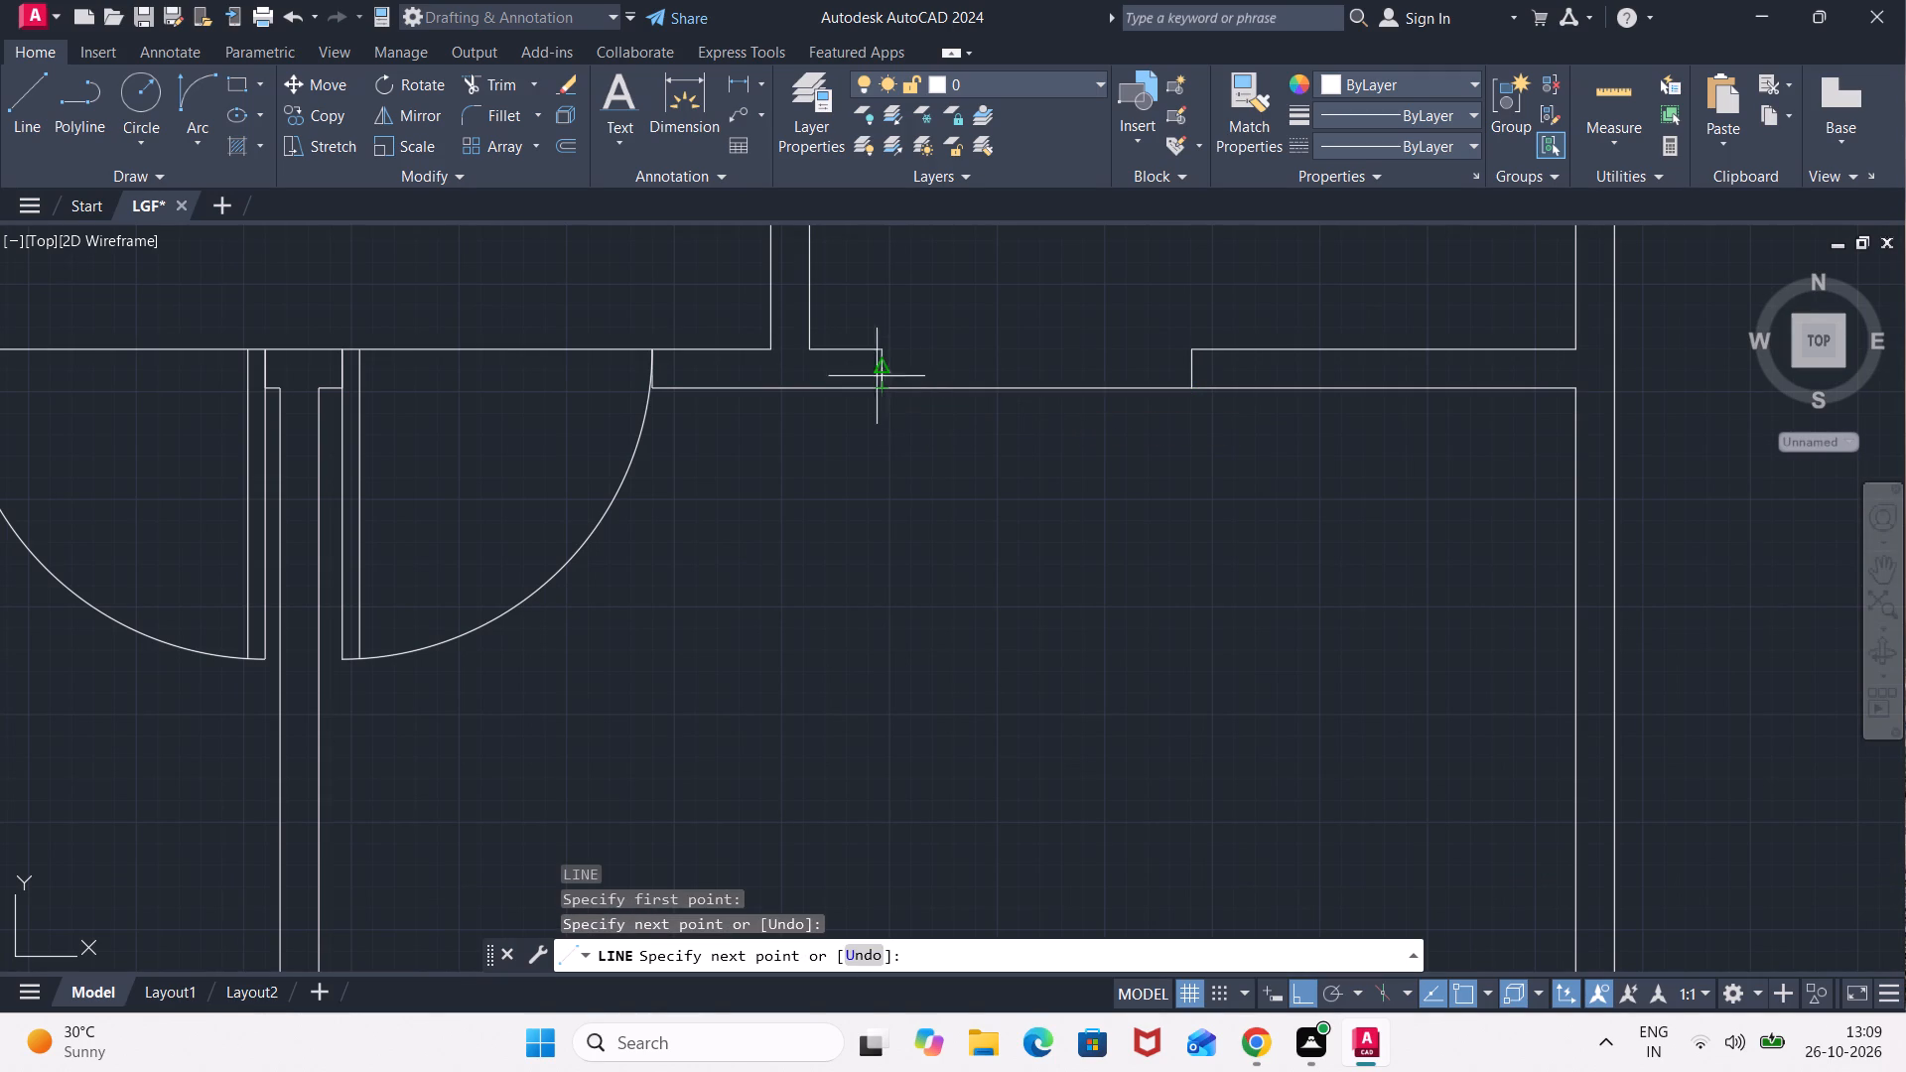
{"action": "middle_click_drag", "start_coordinate": [888, 304], "coordinate": [904, 466]}
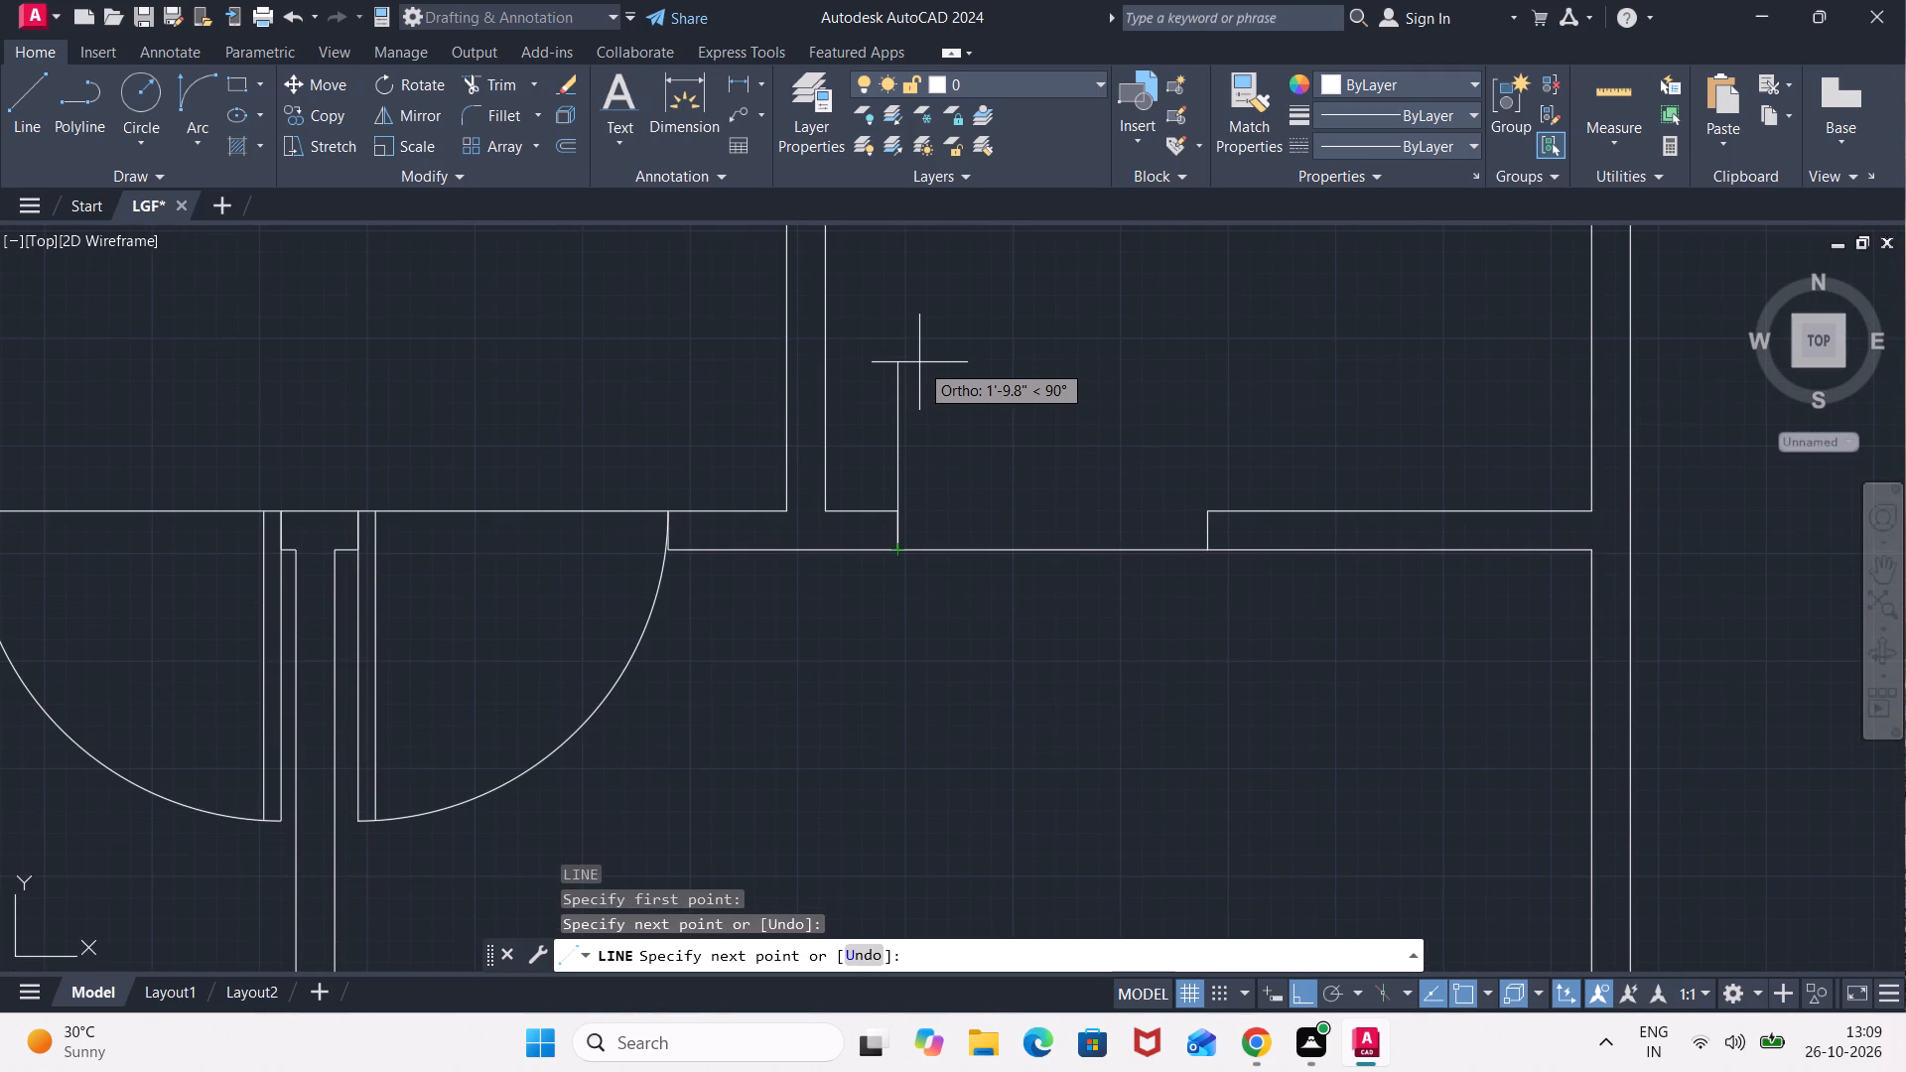
{"action": "type", "text": "3'"}
{"action": "key", "text": "Return"}
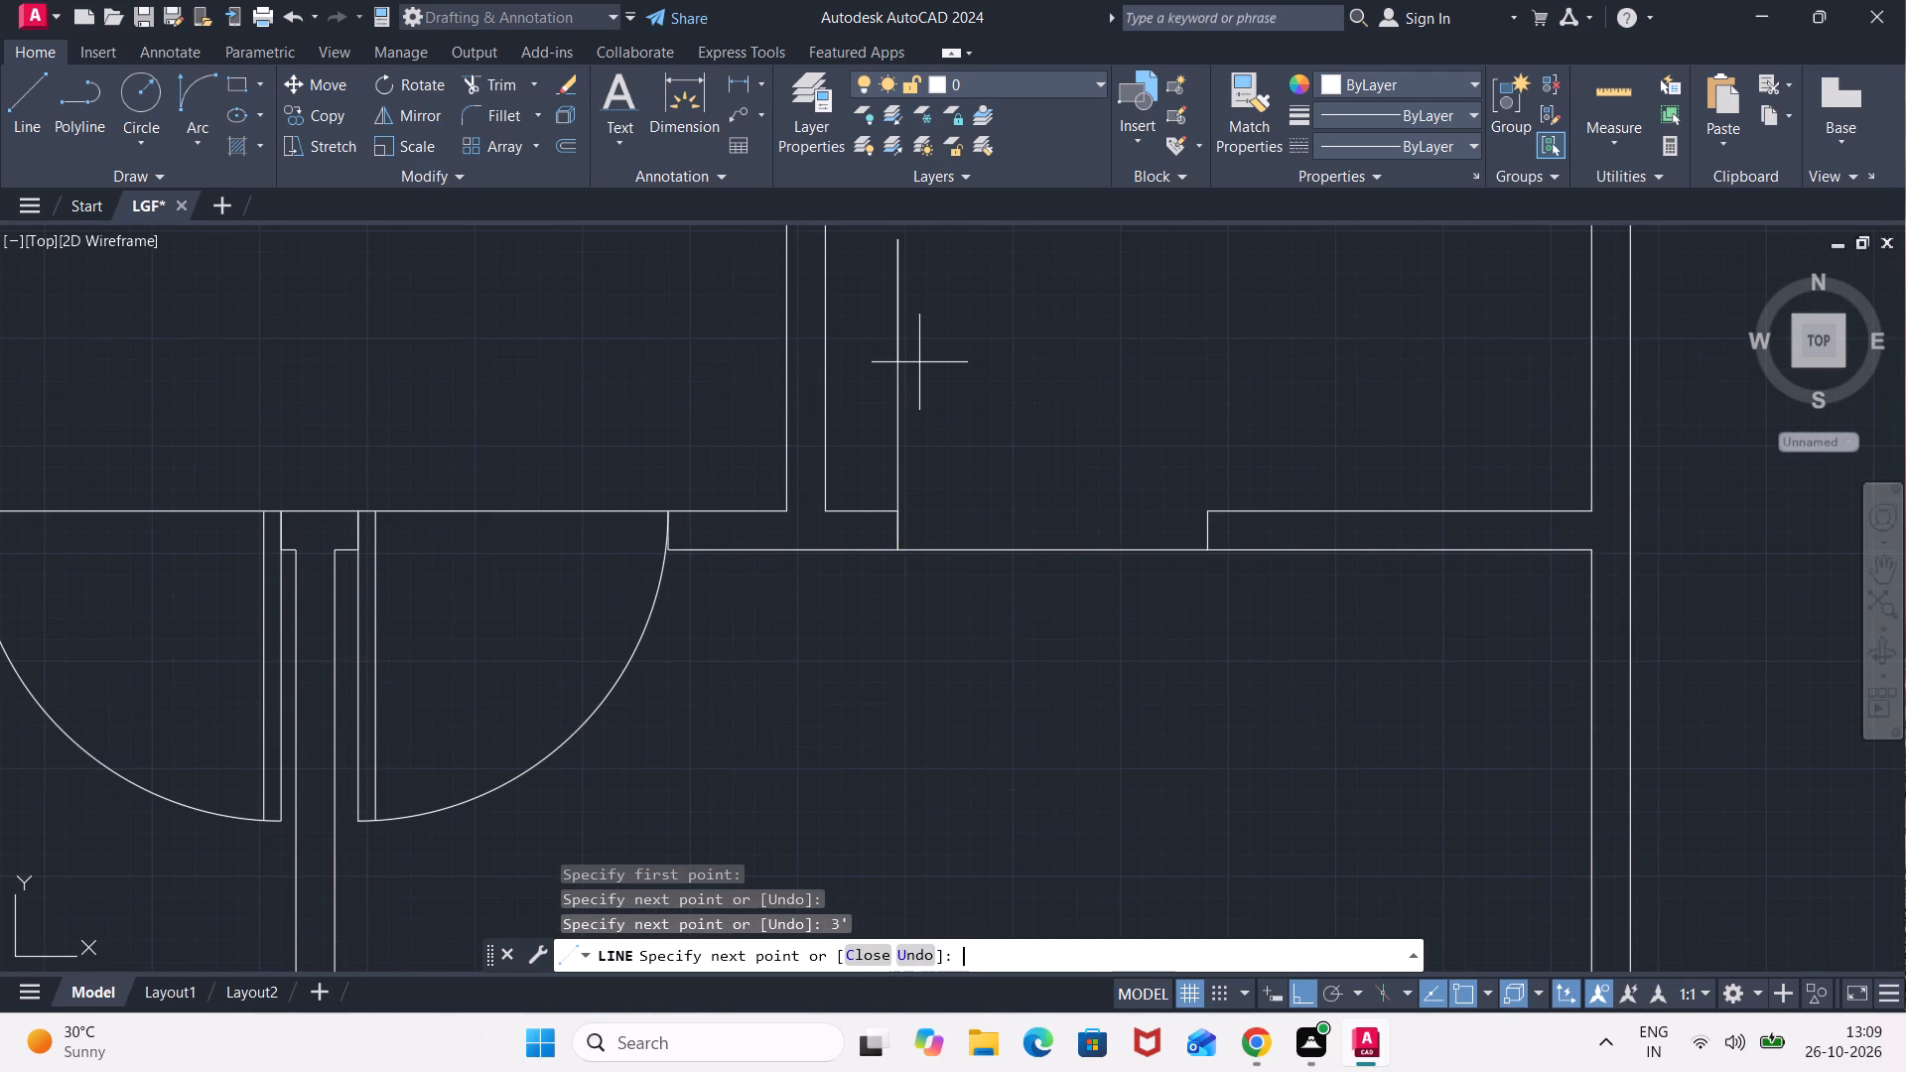
{"action": "key", "text": "Escape"}
Offset the store's 3' door-leaf line 2" toward its opening.
{"action": "scroll", "coordinate": [919, 361], "scroll_direction": "down", "scroll_amount": 2}
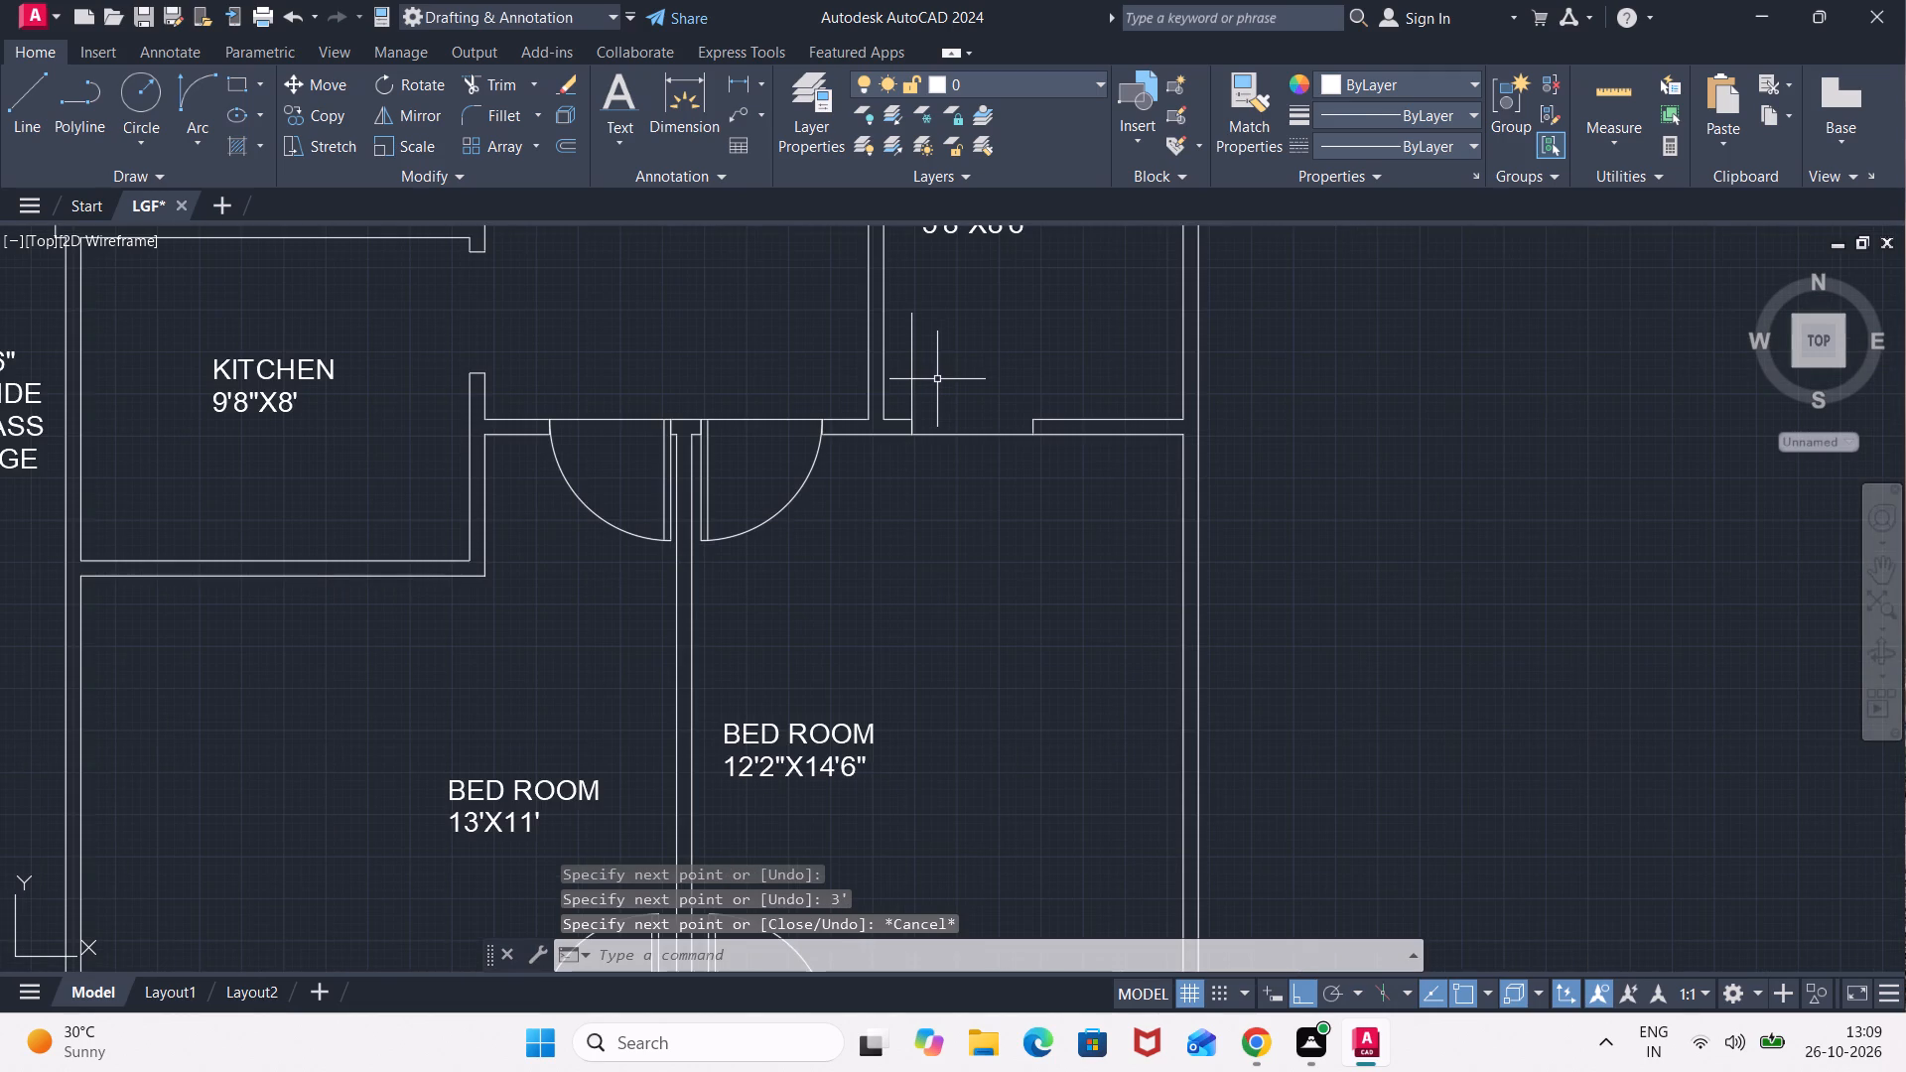
{"action": "key", "text": "o"}
{"action": "key", "text": "Return"}
{"action": "key", "text": "Return"}
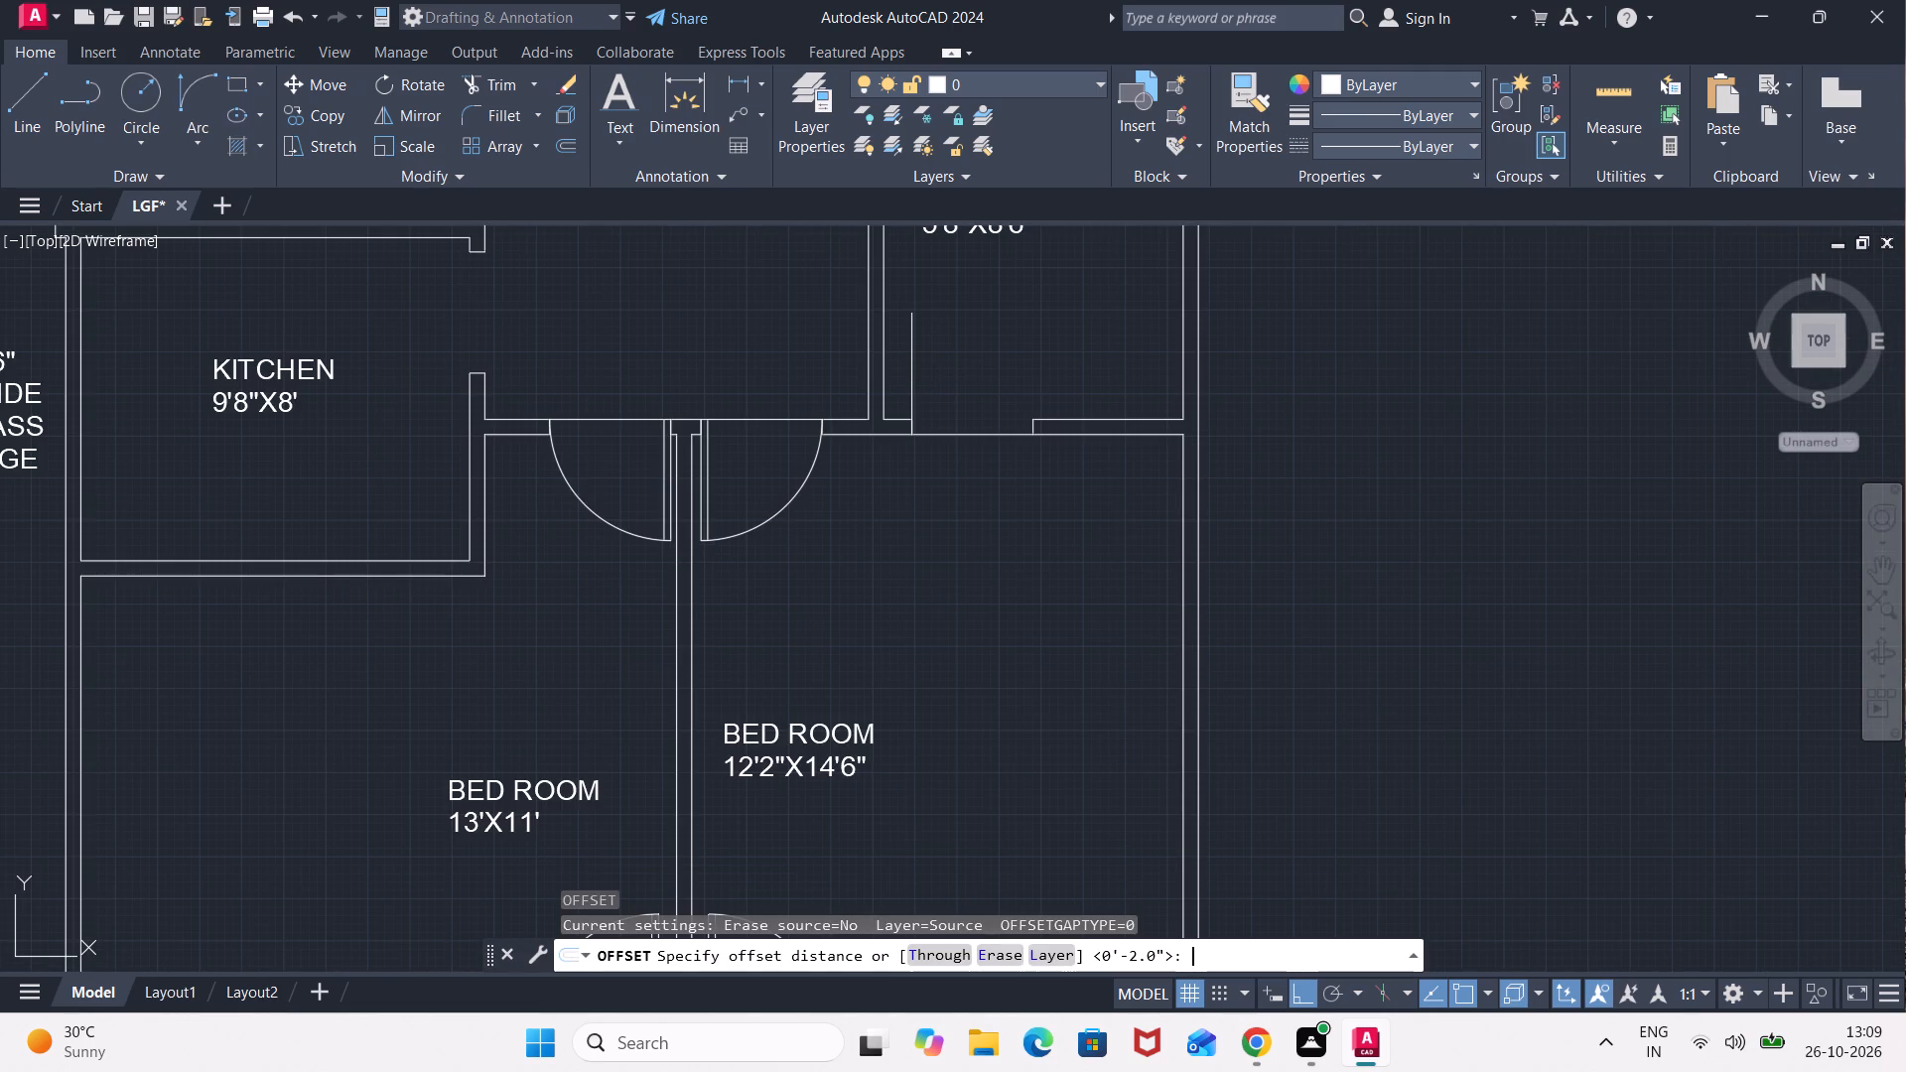
{"action": "left_click", "coordinate": [910, 392]}
{"action": "left_click", "coordinate": [1015, 358]}
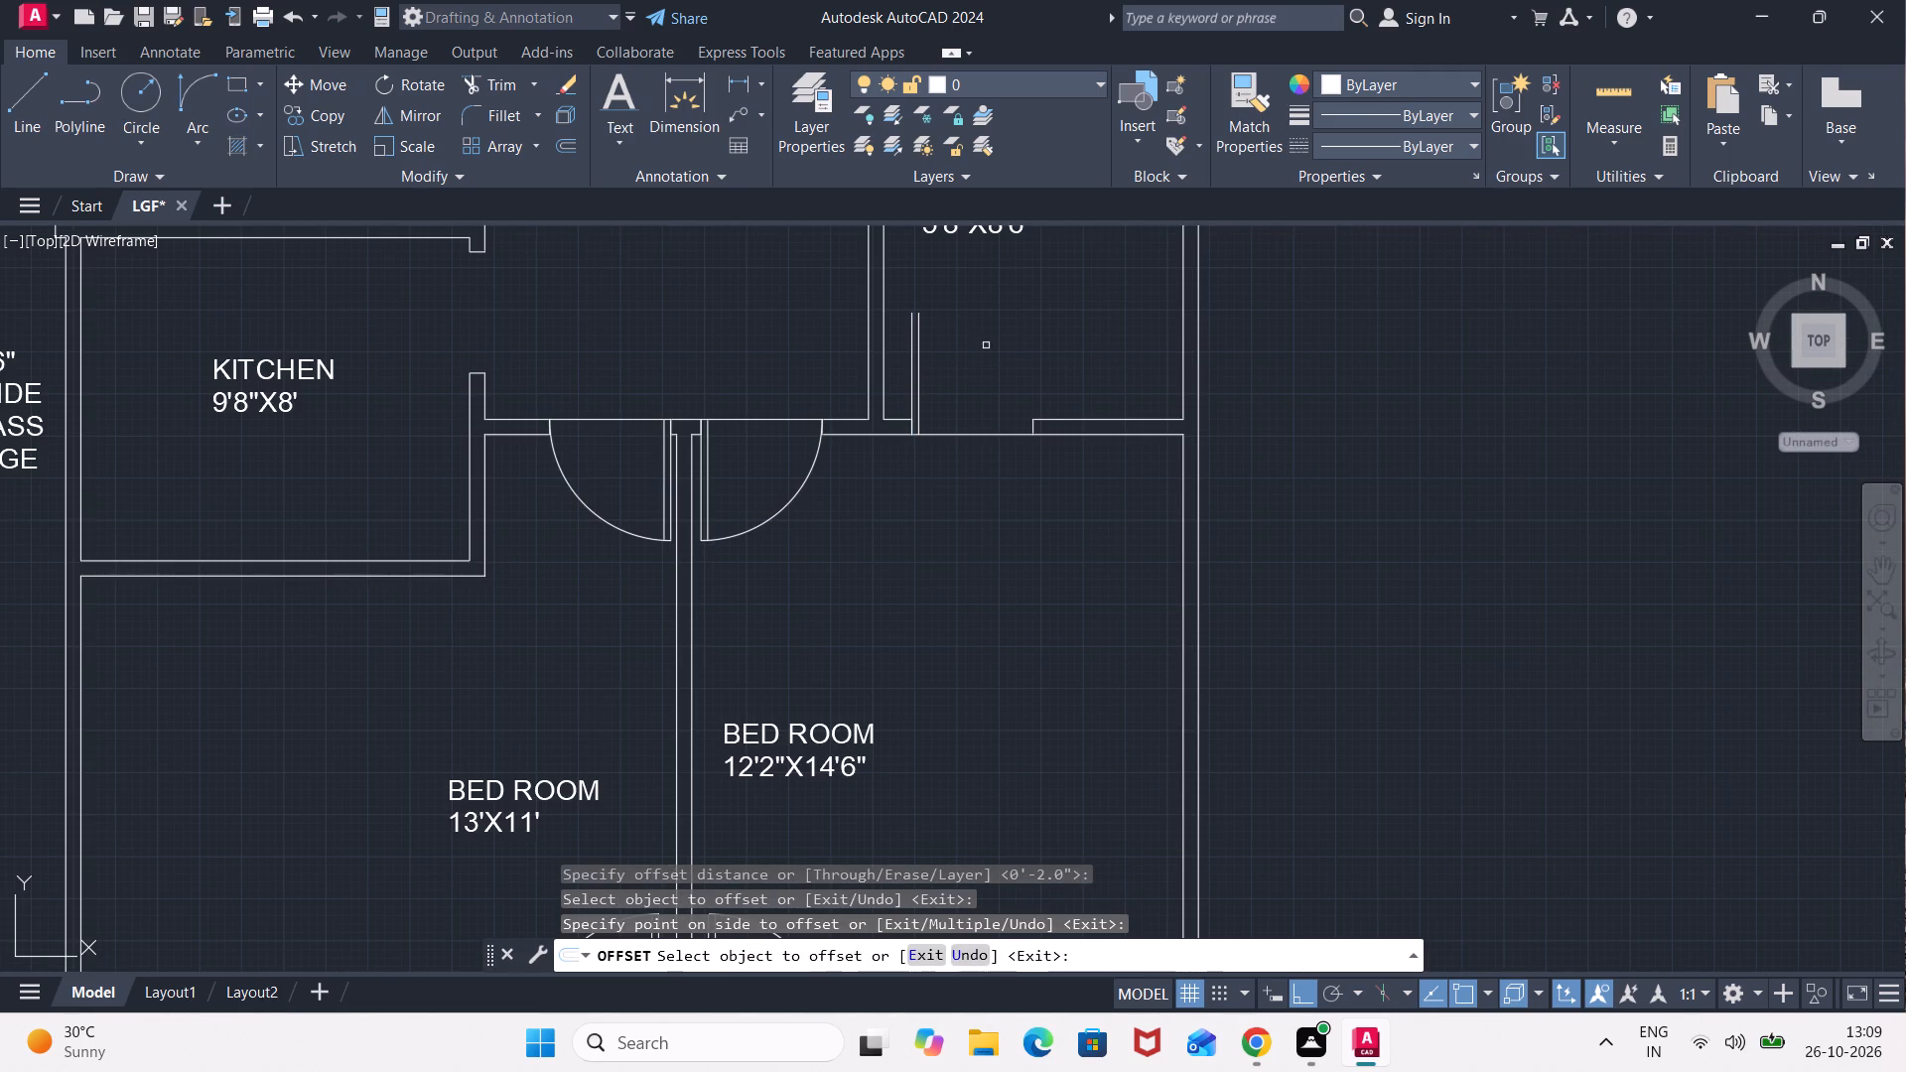
Draw a start-end-direction swing arc from the free end of the store's 3' door-leaf line to the opposite jamb's bedroom-side corner.
{"action": "left_click", "coordinate": [209, 133]}
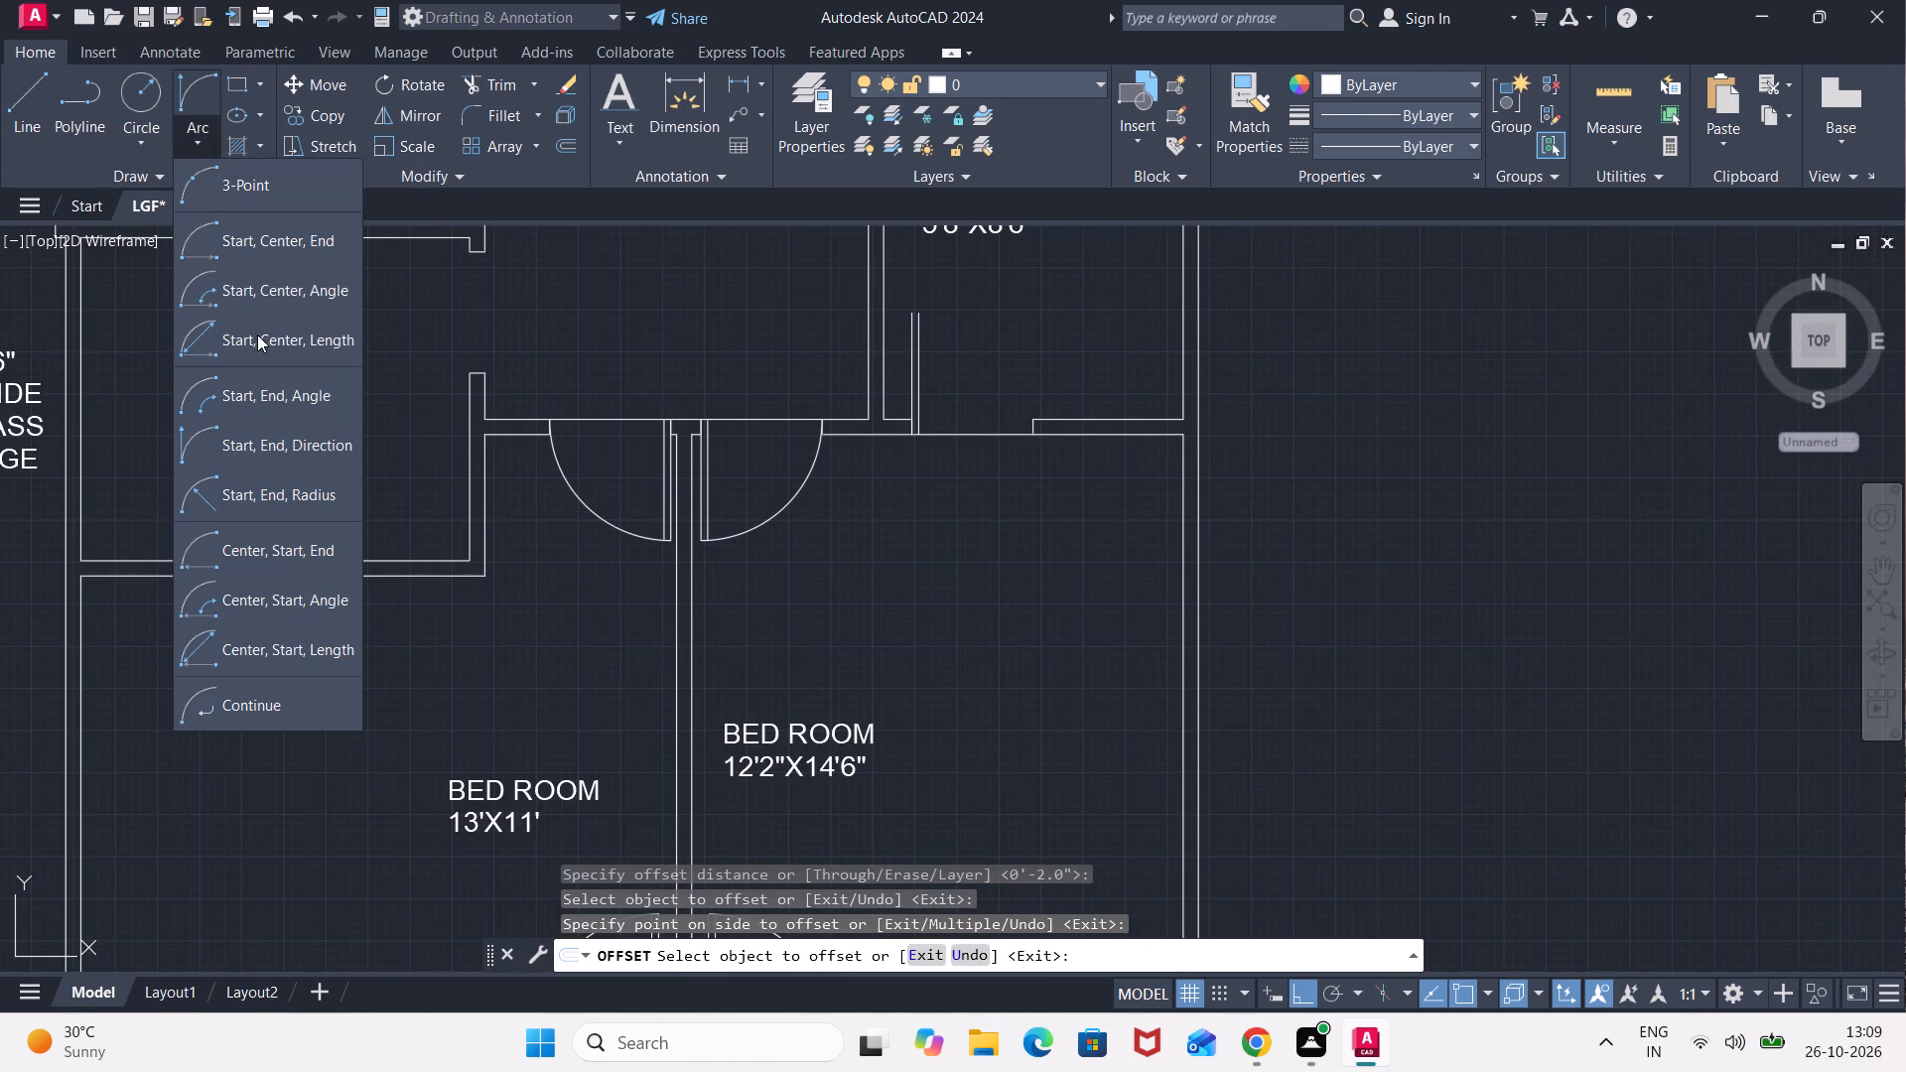
{"action": "left_click", "coordinate": [279, 438]}
{"action": "scroll", "coordinate": [1008, 333], "scroll_direction": "up", "scroll_amount": 2}
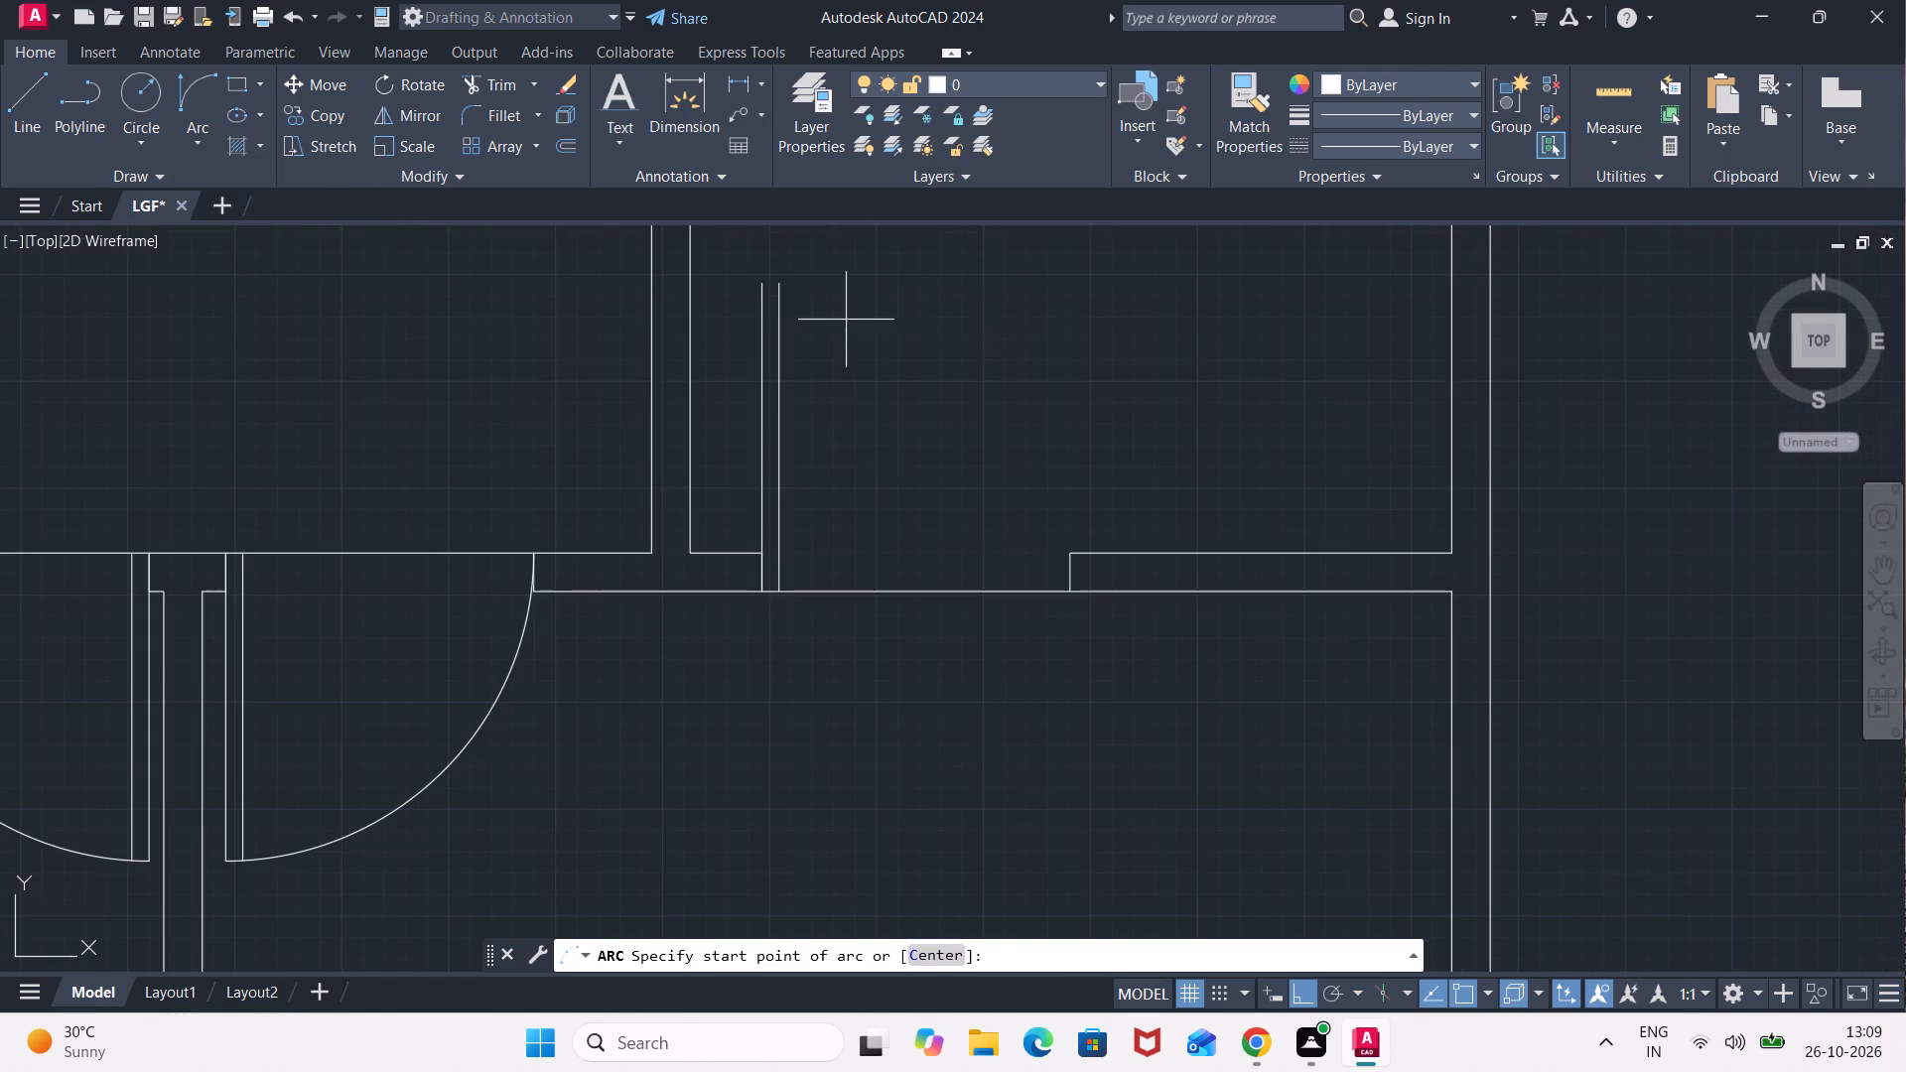
{"action": "left_click", "coordinate": [756, 281]}
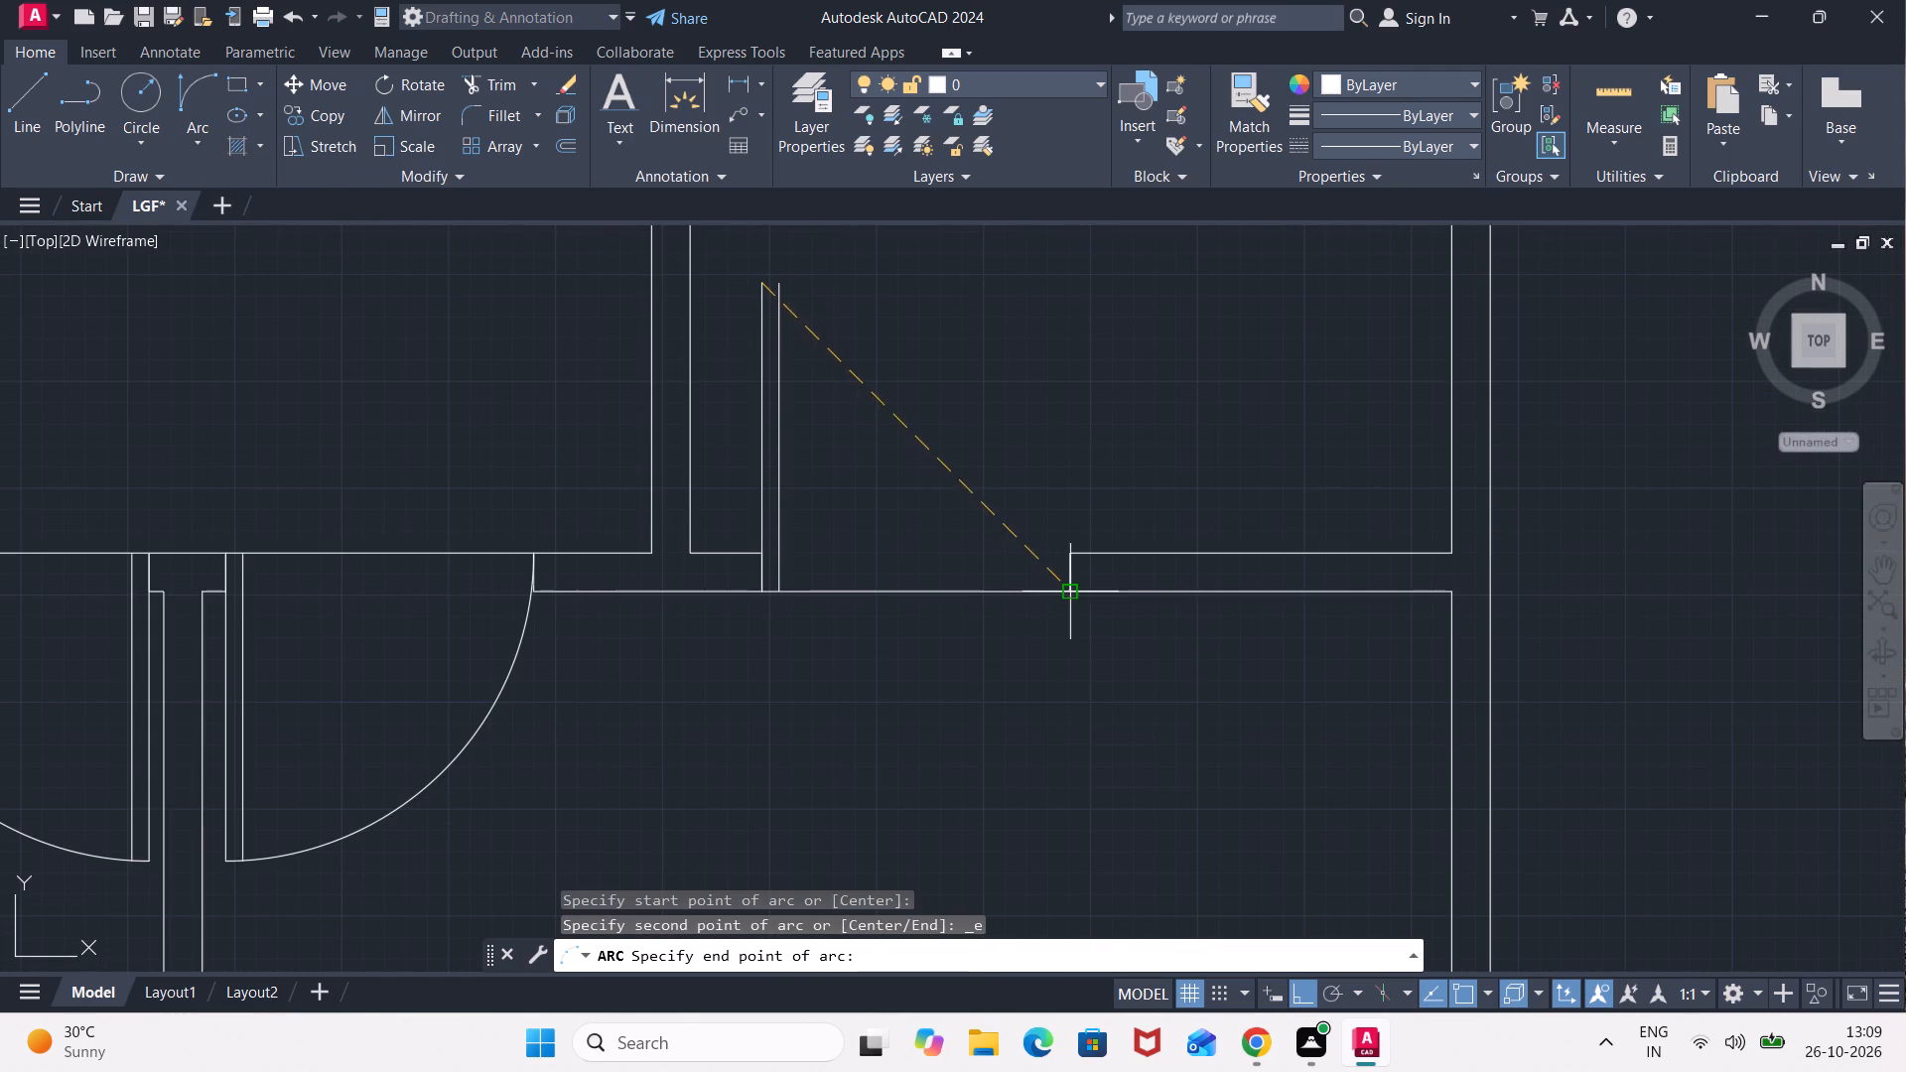
{"action": "left_click", "coordinate": [1073, 590]}
{"action": "left_click", "coordinate": [1132, 360]}
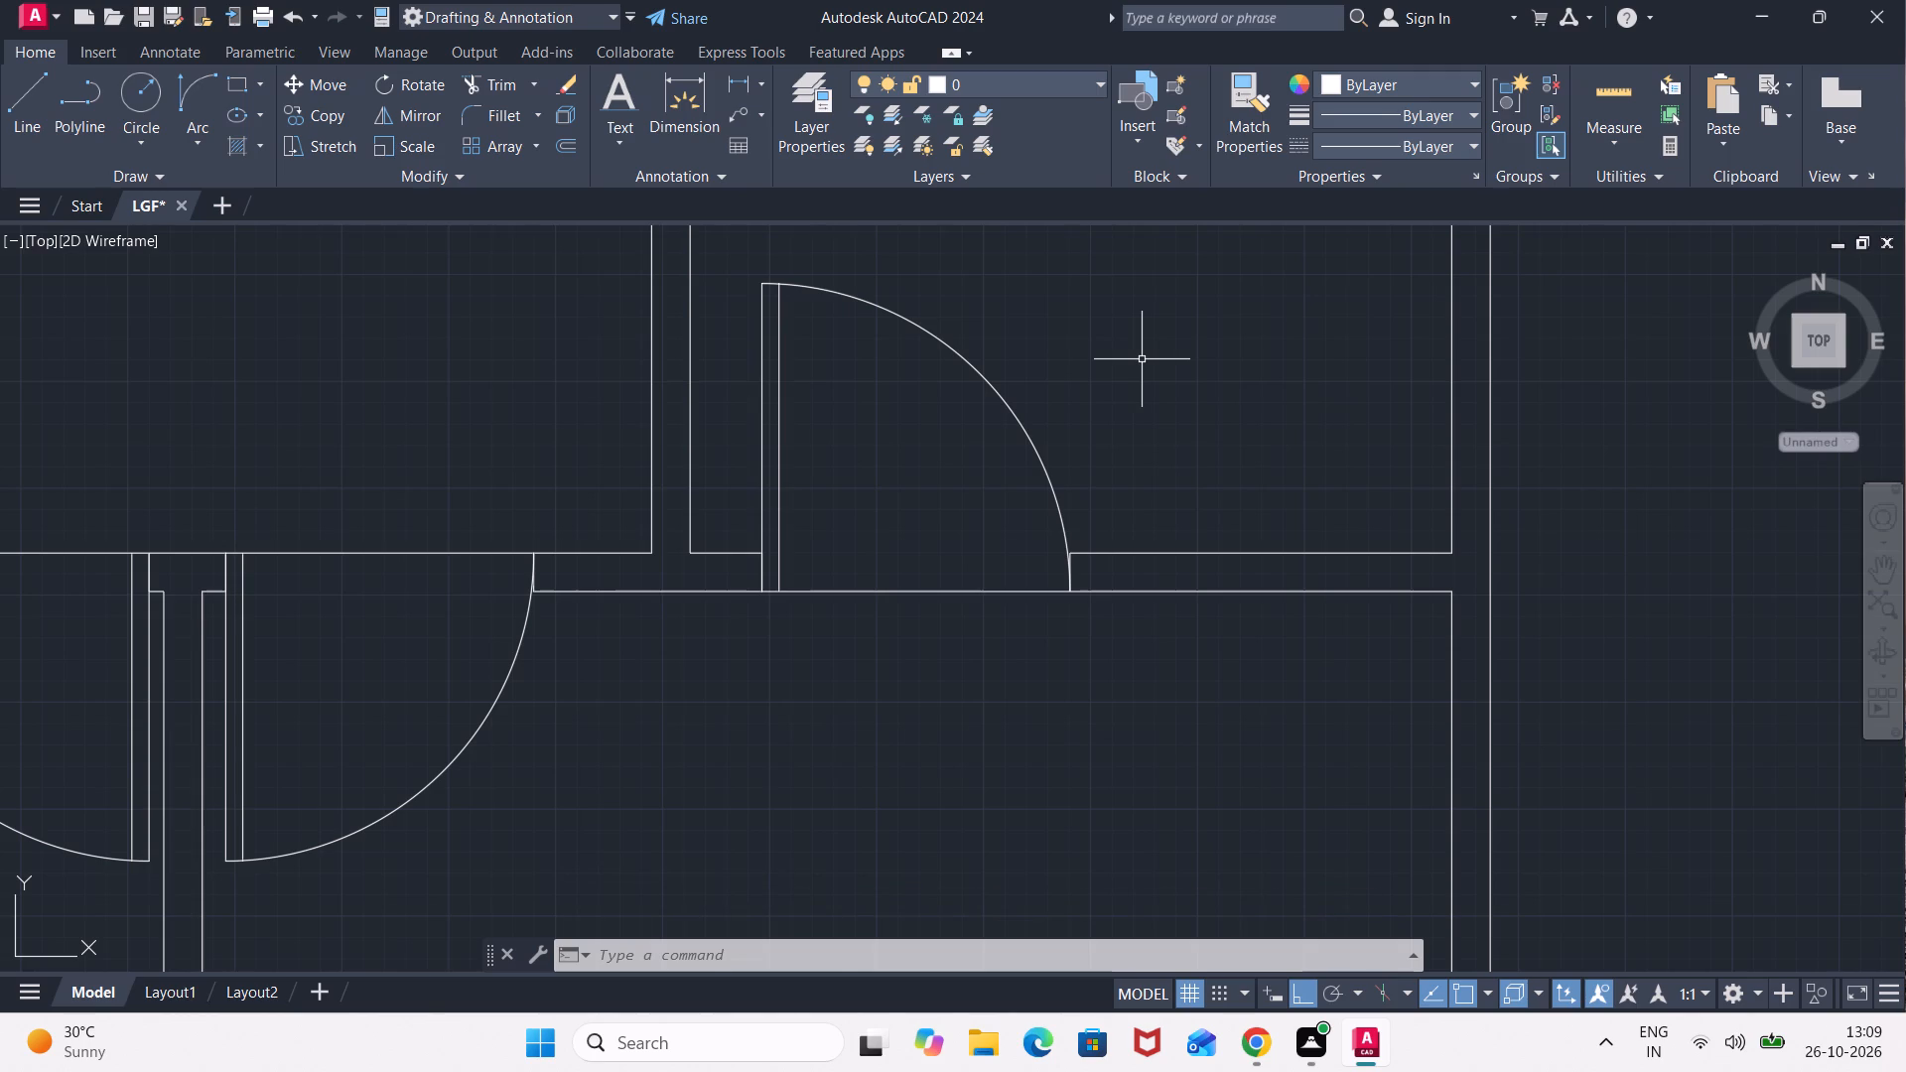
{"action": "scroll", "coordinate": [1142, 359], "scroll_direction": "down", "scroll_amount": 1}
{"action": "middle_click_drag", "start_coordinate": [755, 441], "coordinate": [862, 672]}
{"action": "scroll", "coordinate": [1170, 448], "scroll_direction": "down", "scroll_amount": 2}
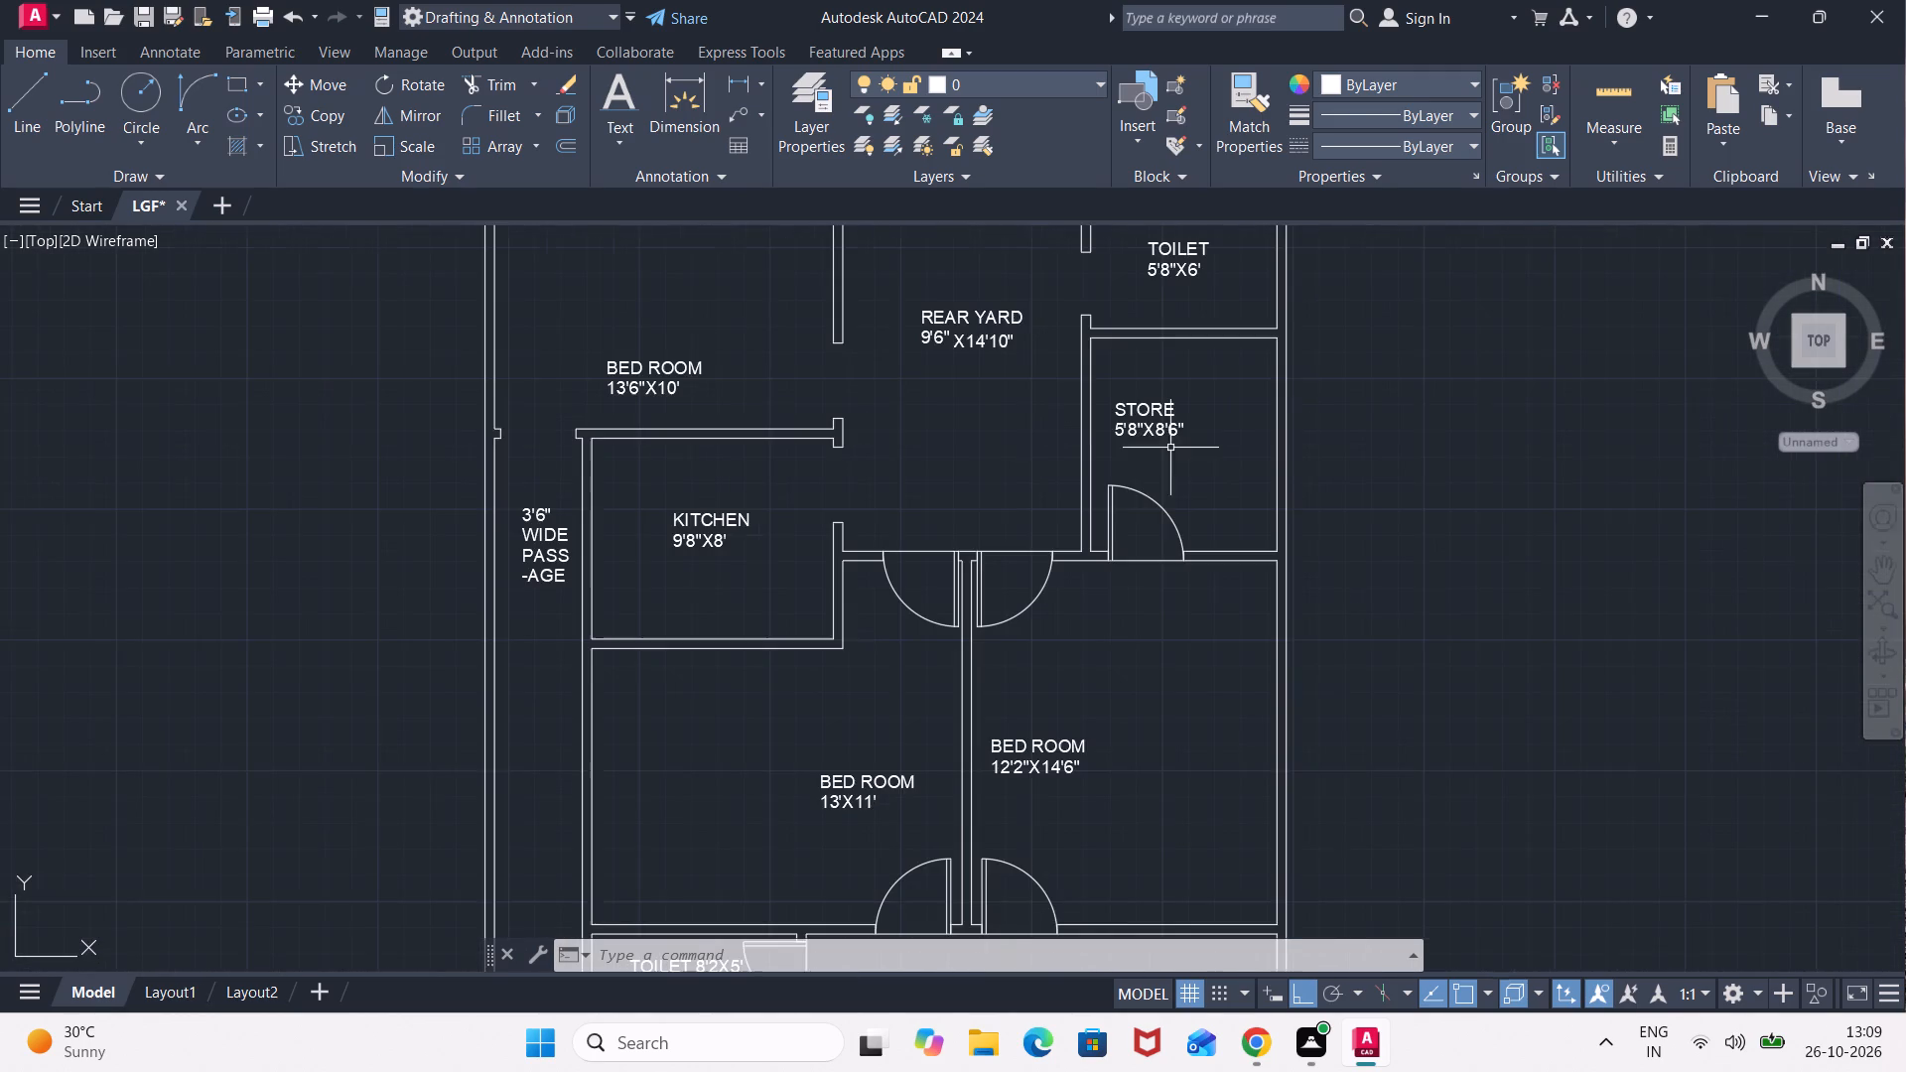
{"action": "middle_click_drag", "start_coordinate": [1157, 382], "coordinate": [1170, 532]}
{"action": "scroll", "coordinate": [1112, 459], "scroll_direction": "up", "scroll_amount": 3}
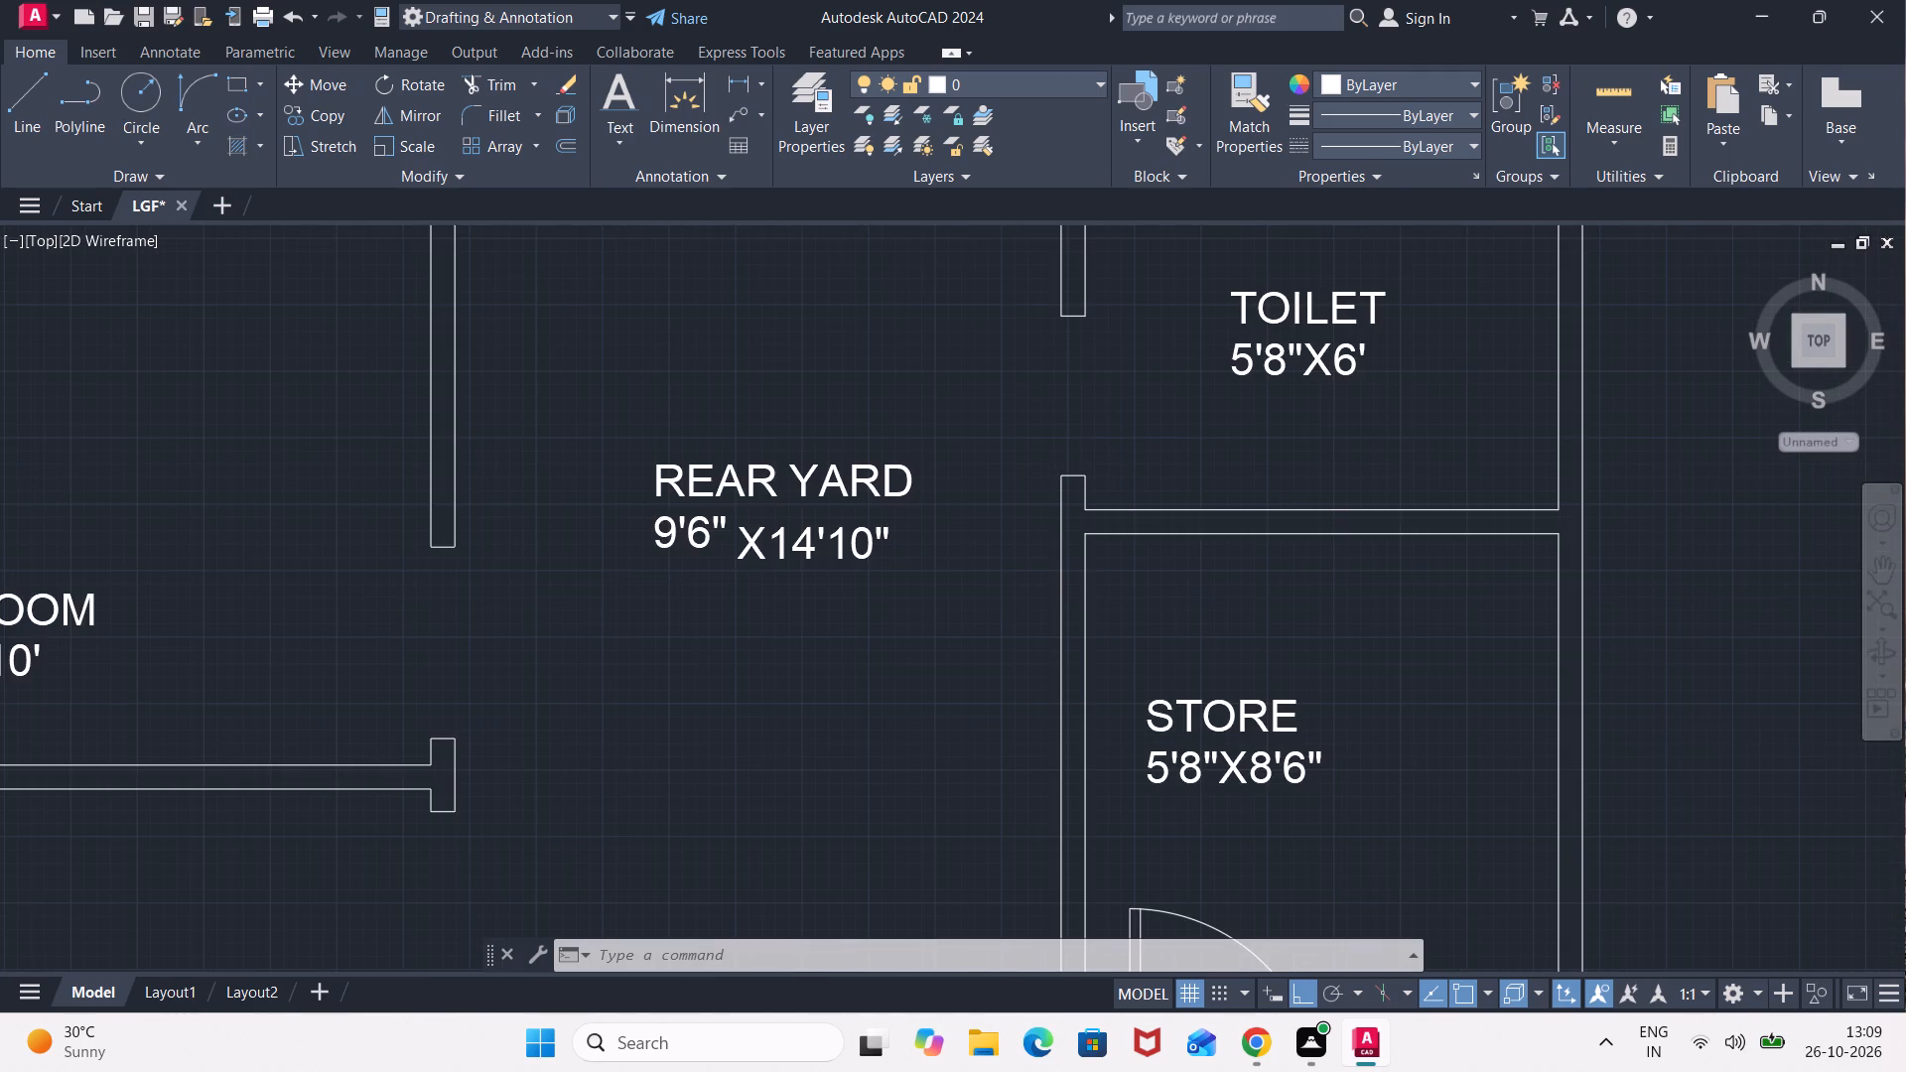
Draw a line across the rear-yard side of the toilet's opening, continuing with a 2'6" door-leaf line into the toilet from the store-side jamb.
{"action": "key", "text": "l"}
{"action": "key", "text": "Return"}
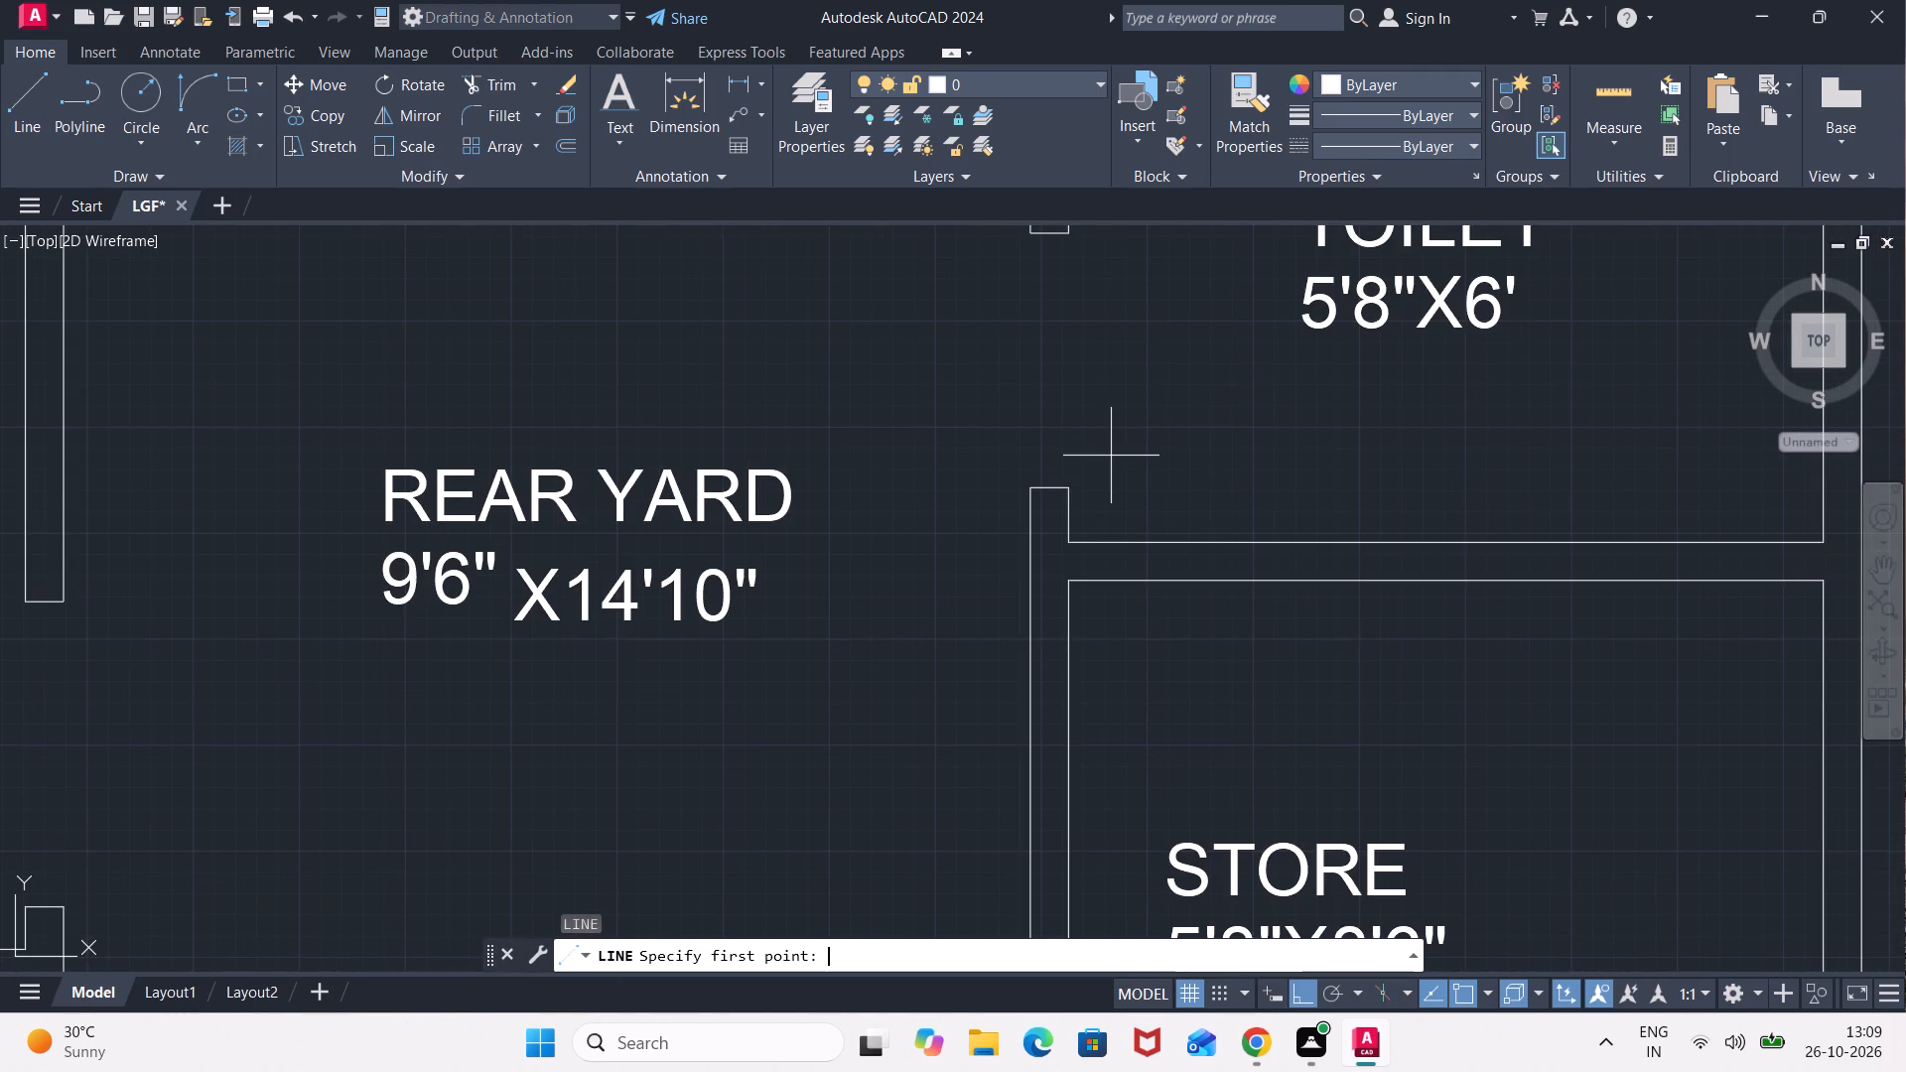
{"action": "middle_click_drag", "start_coordinate": [1118, 379], "coordinate": [1125, 435]}
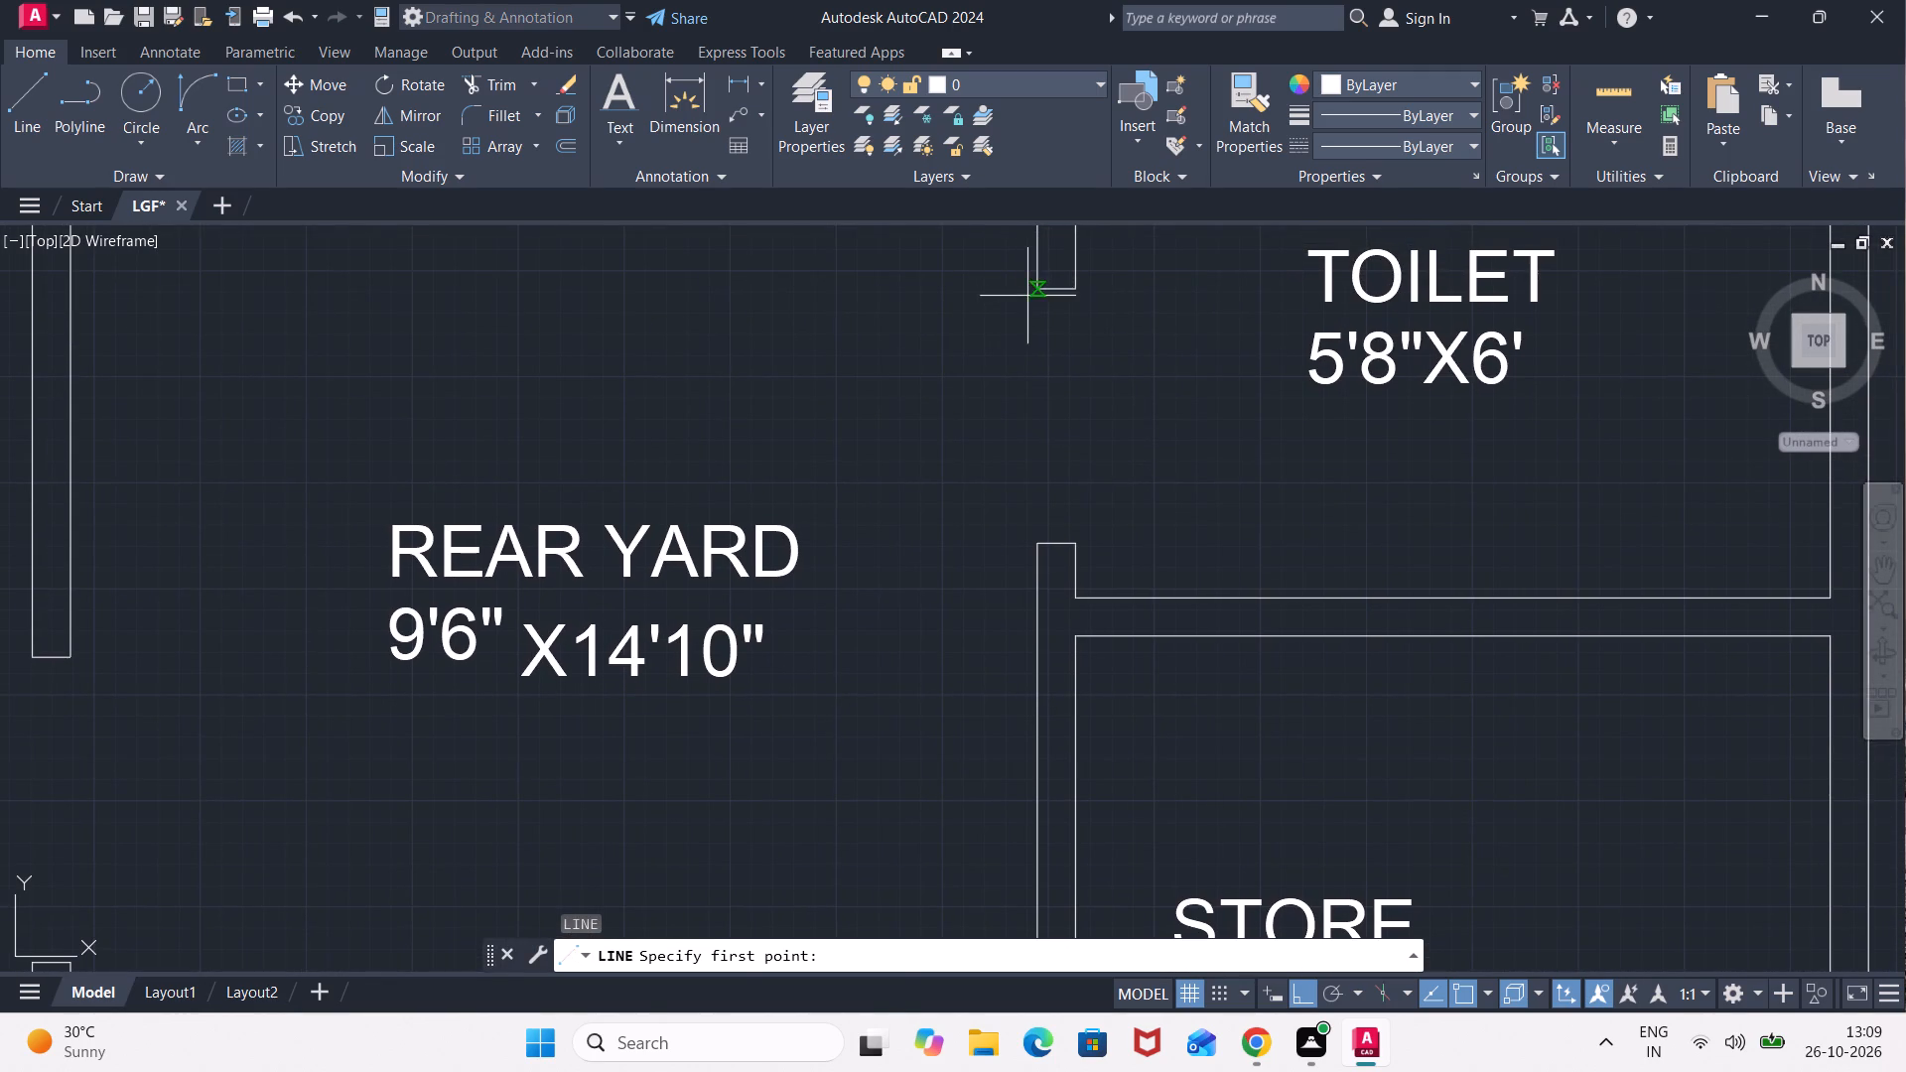
{"action": "left_click", "coordinate": [1034, 292]}
{"action": "left_click", "coordinate": [1040, 537]}
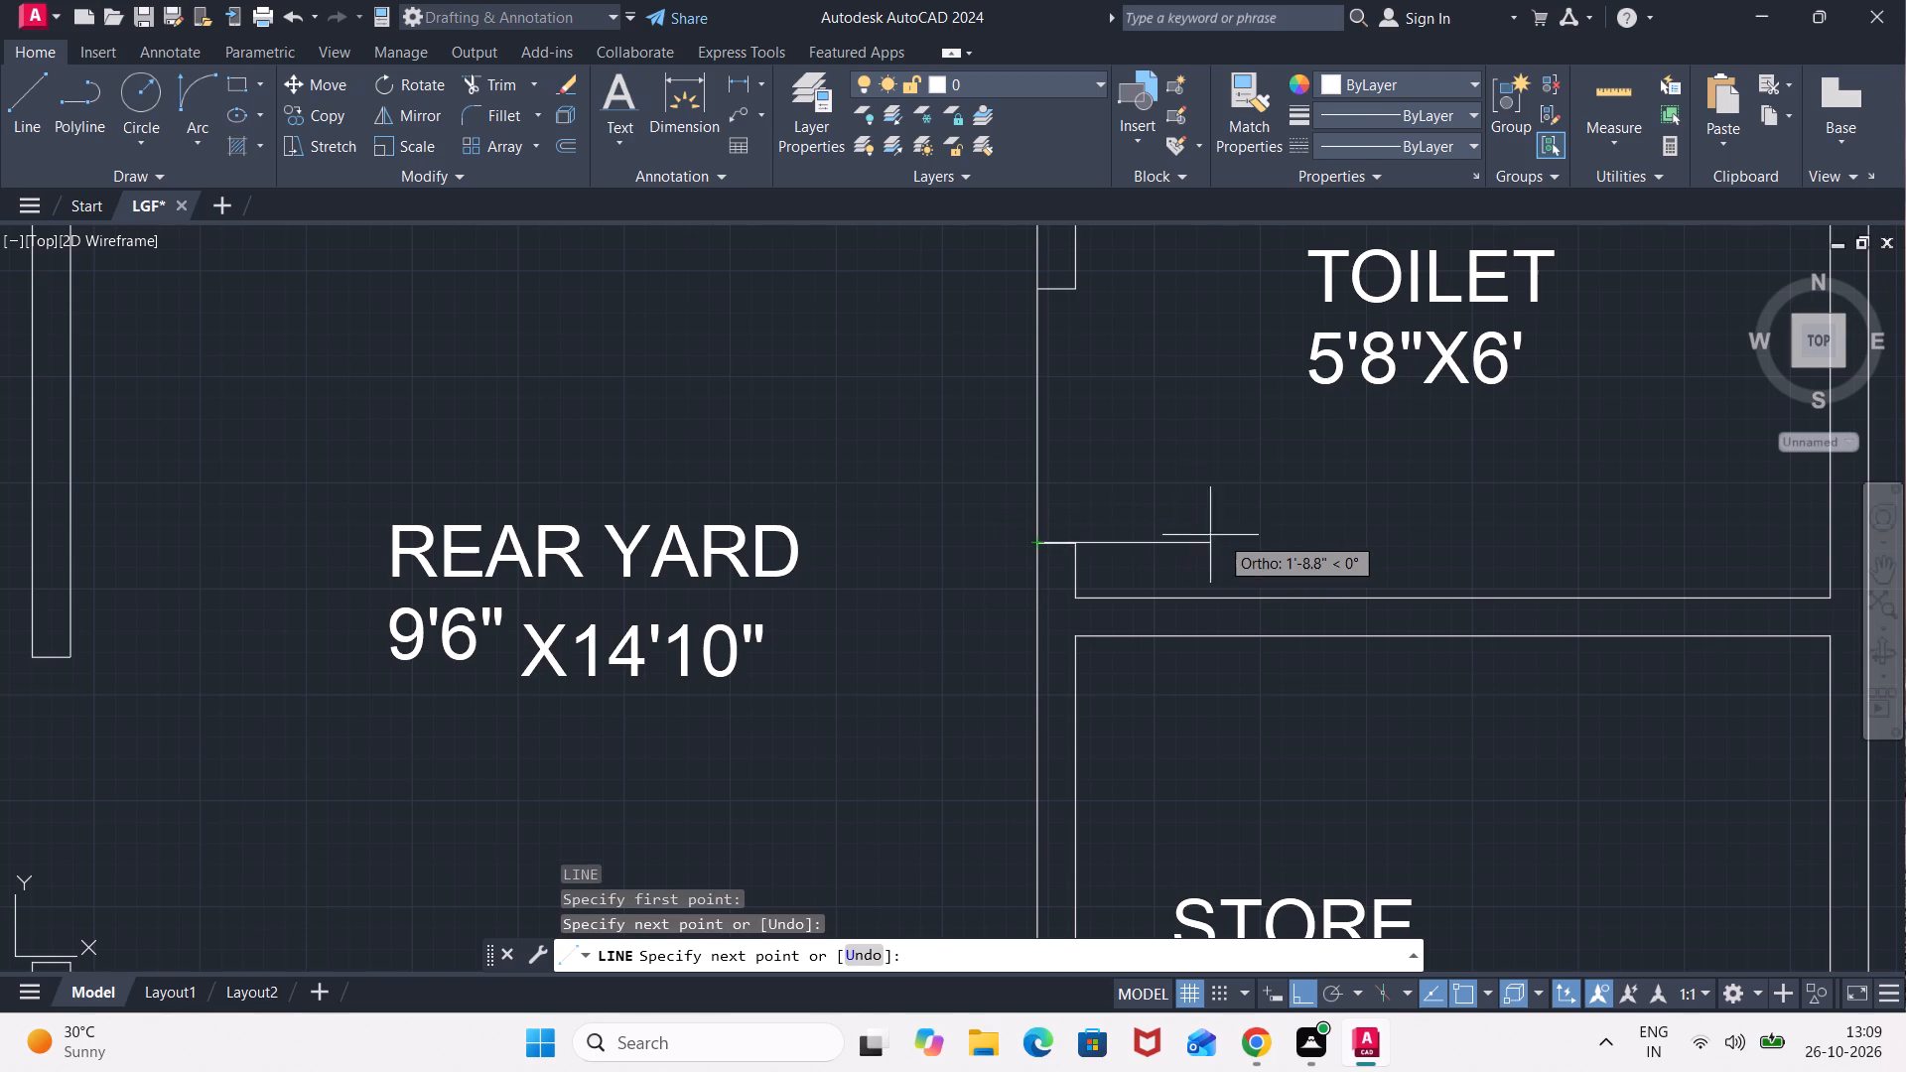
{"action": "type", "text": "2'6\""}
{"action": "key", "text": "Return"}
{"action": "key", "text": "Escape"}
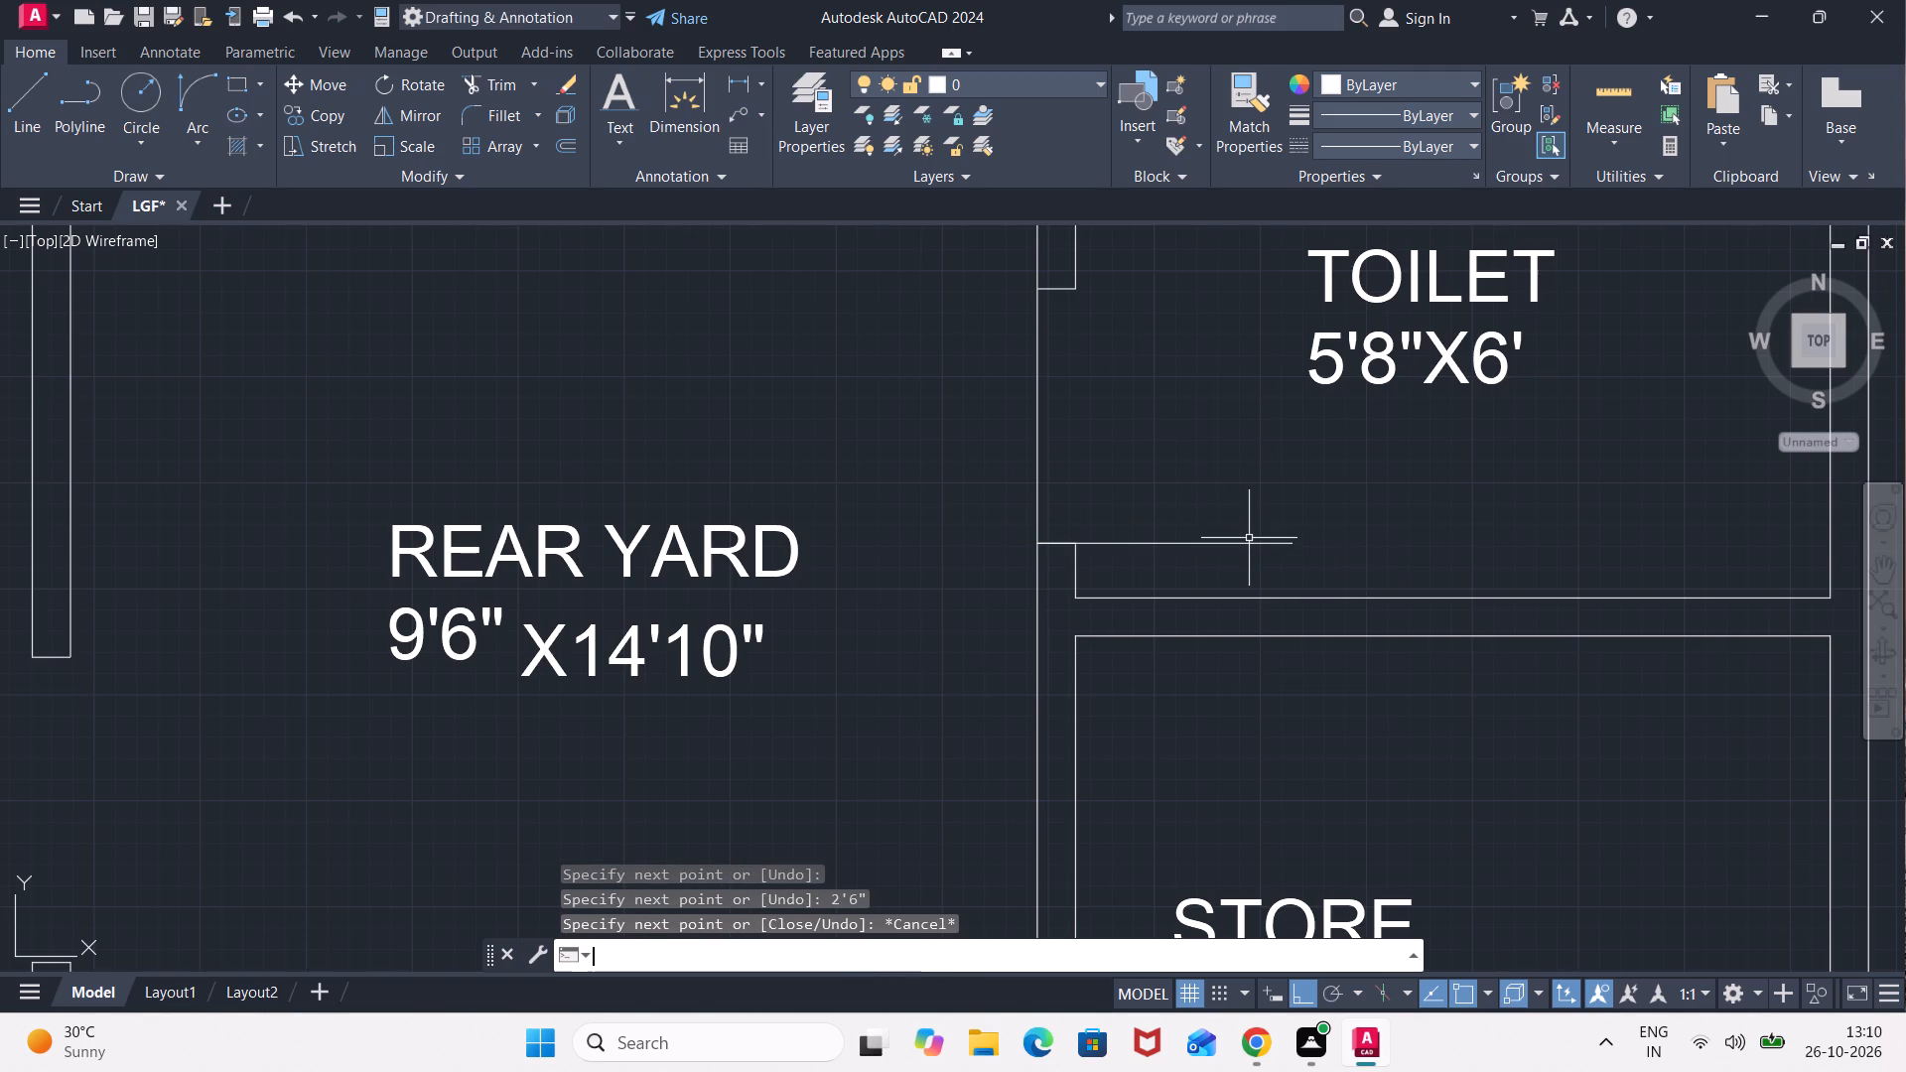
Offset the toilet's 2'6" door-leaf line 2" toward its opening.
{"action": "key", "text": "o"}
{"action": "key", "text": "Return"}
{"action": "key", "text": "Return"}
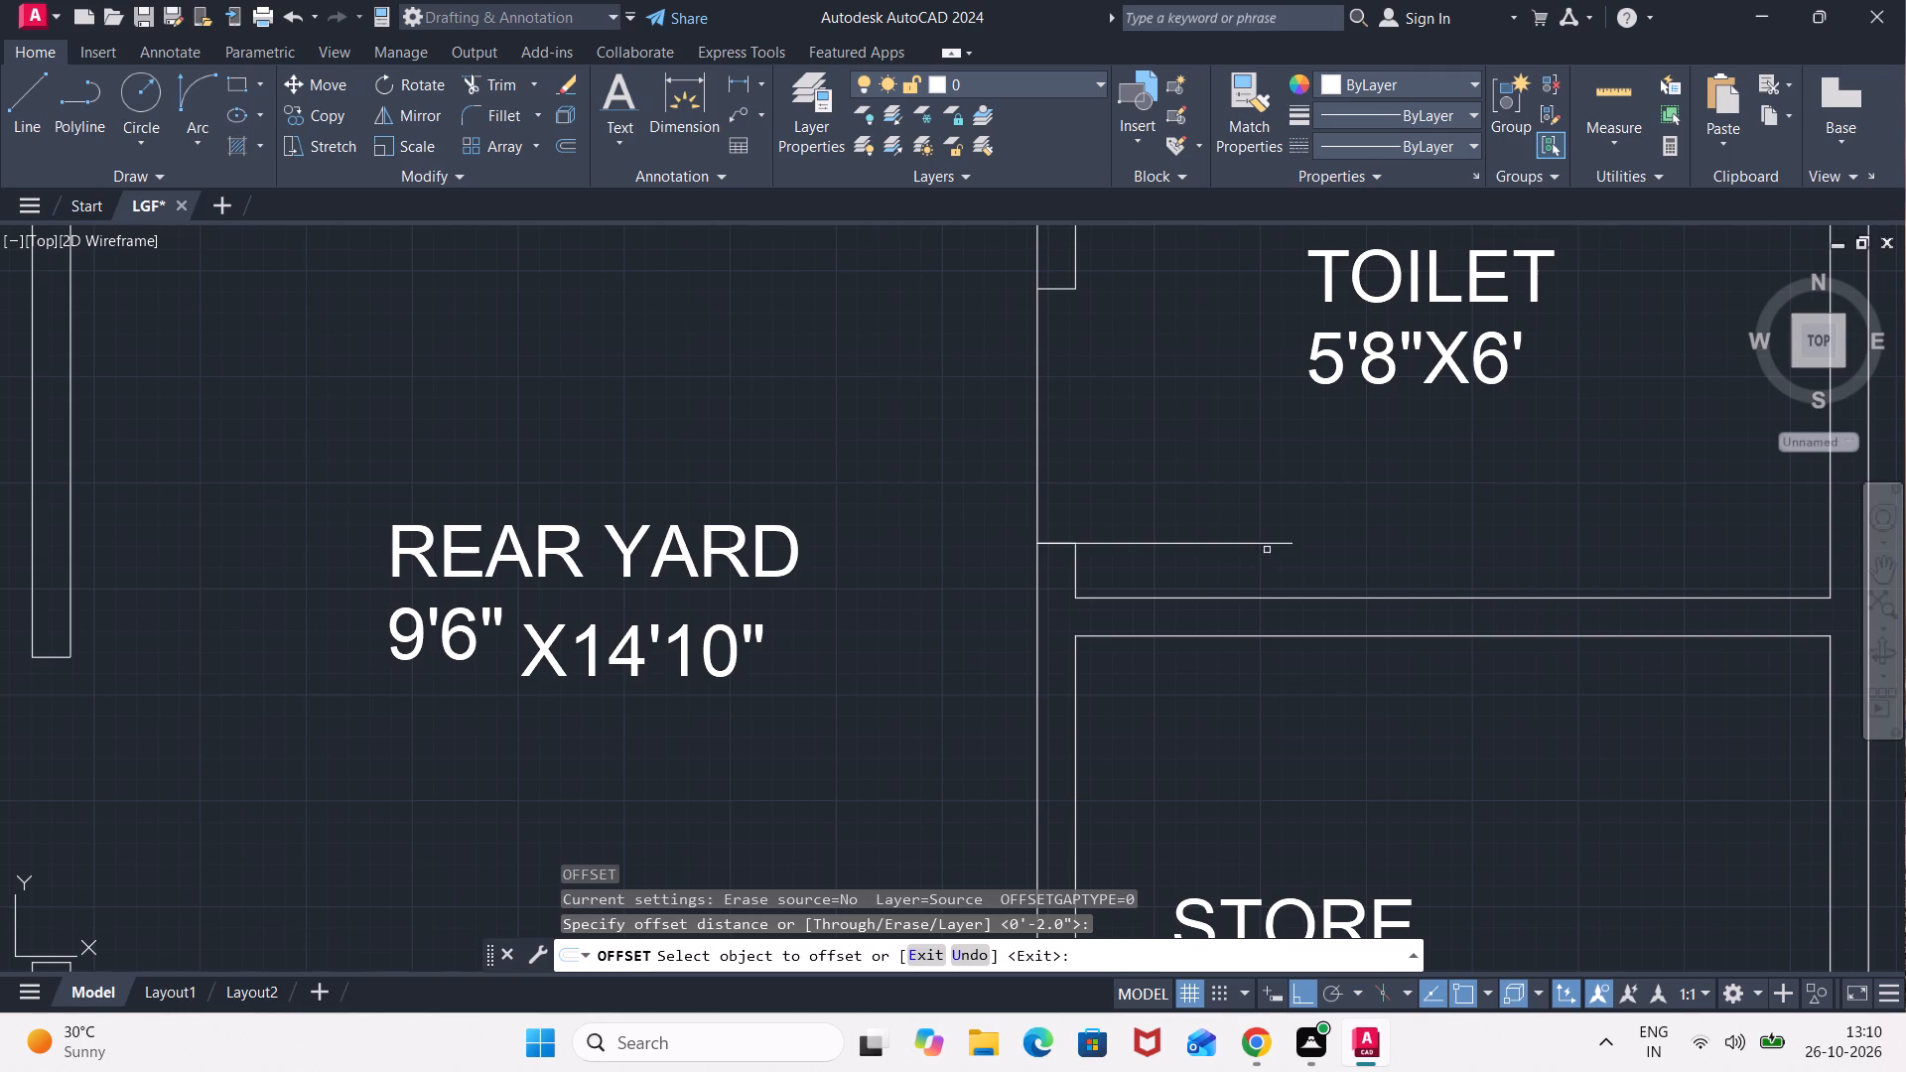
{"action": "left_click", "coordinate": [1268, 544]}
{"action": "left_click", "coordinate": [1248, 484]}
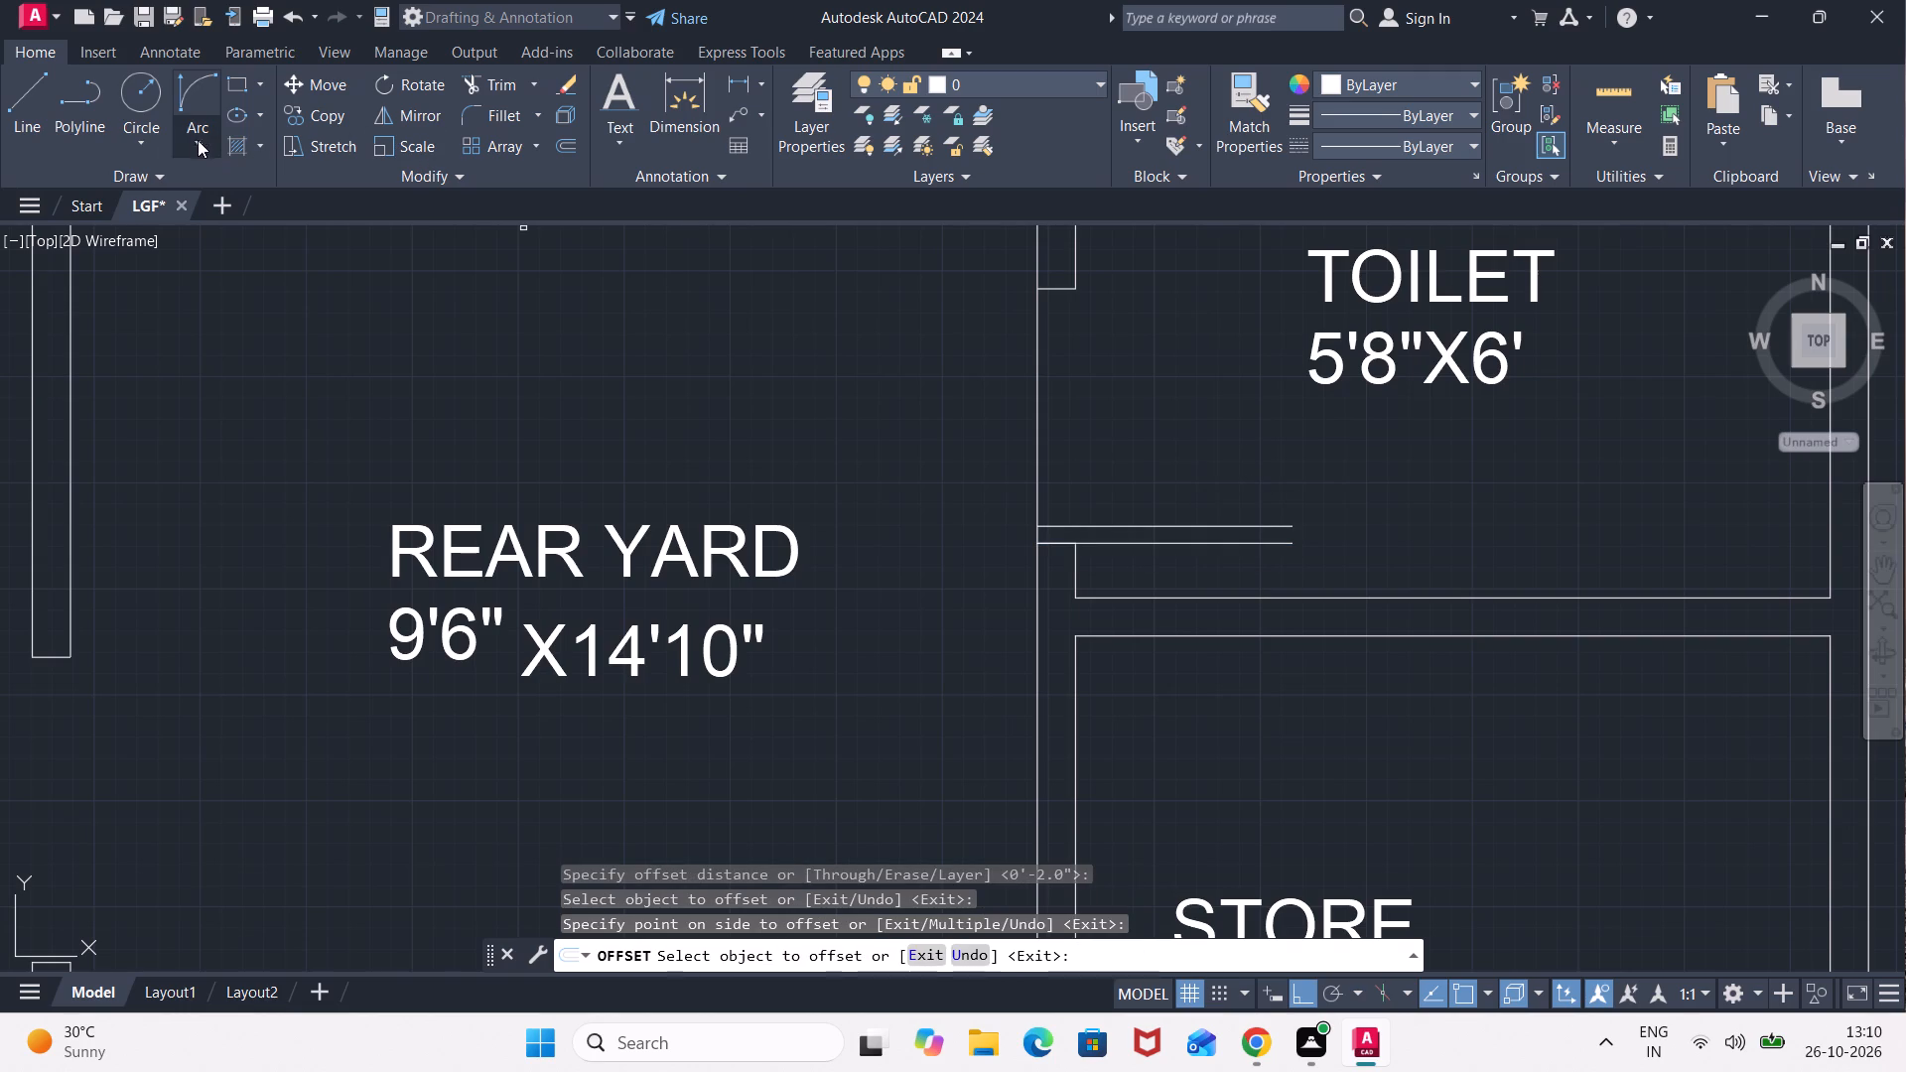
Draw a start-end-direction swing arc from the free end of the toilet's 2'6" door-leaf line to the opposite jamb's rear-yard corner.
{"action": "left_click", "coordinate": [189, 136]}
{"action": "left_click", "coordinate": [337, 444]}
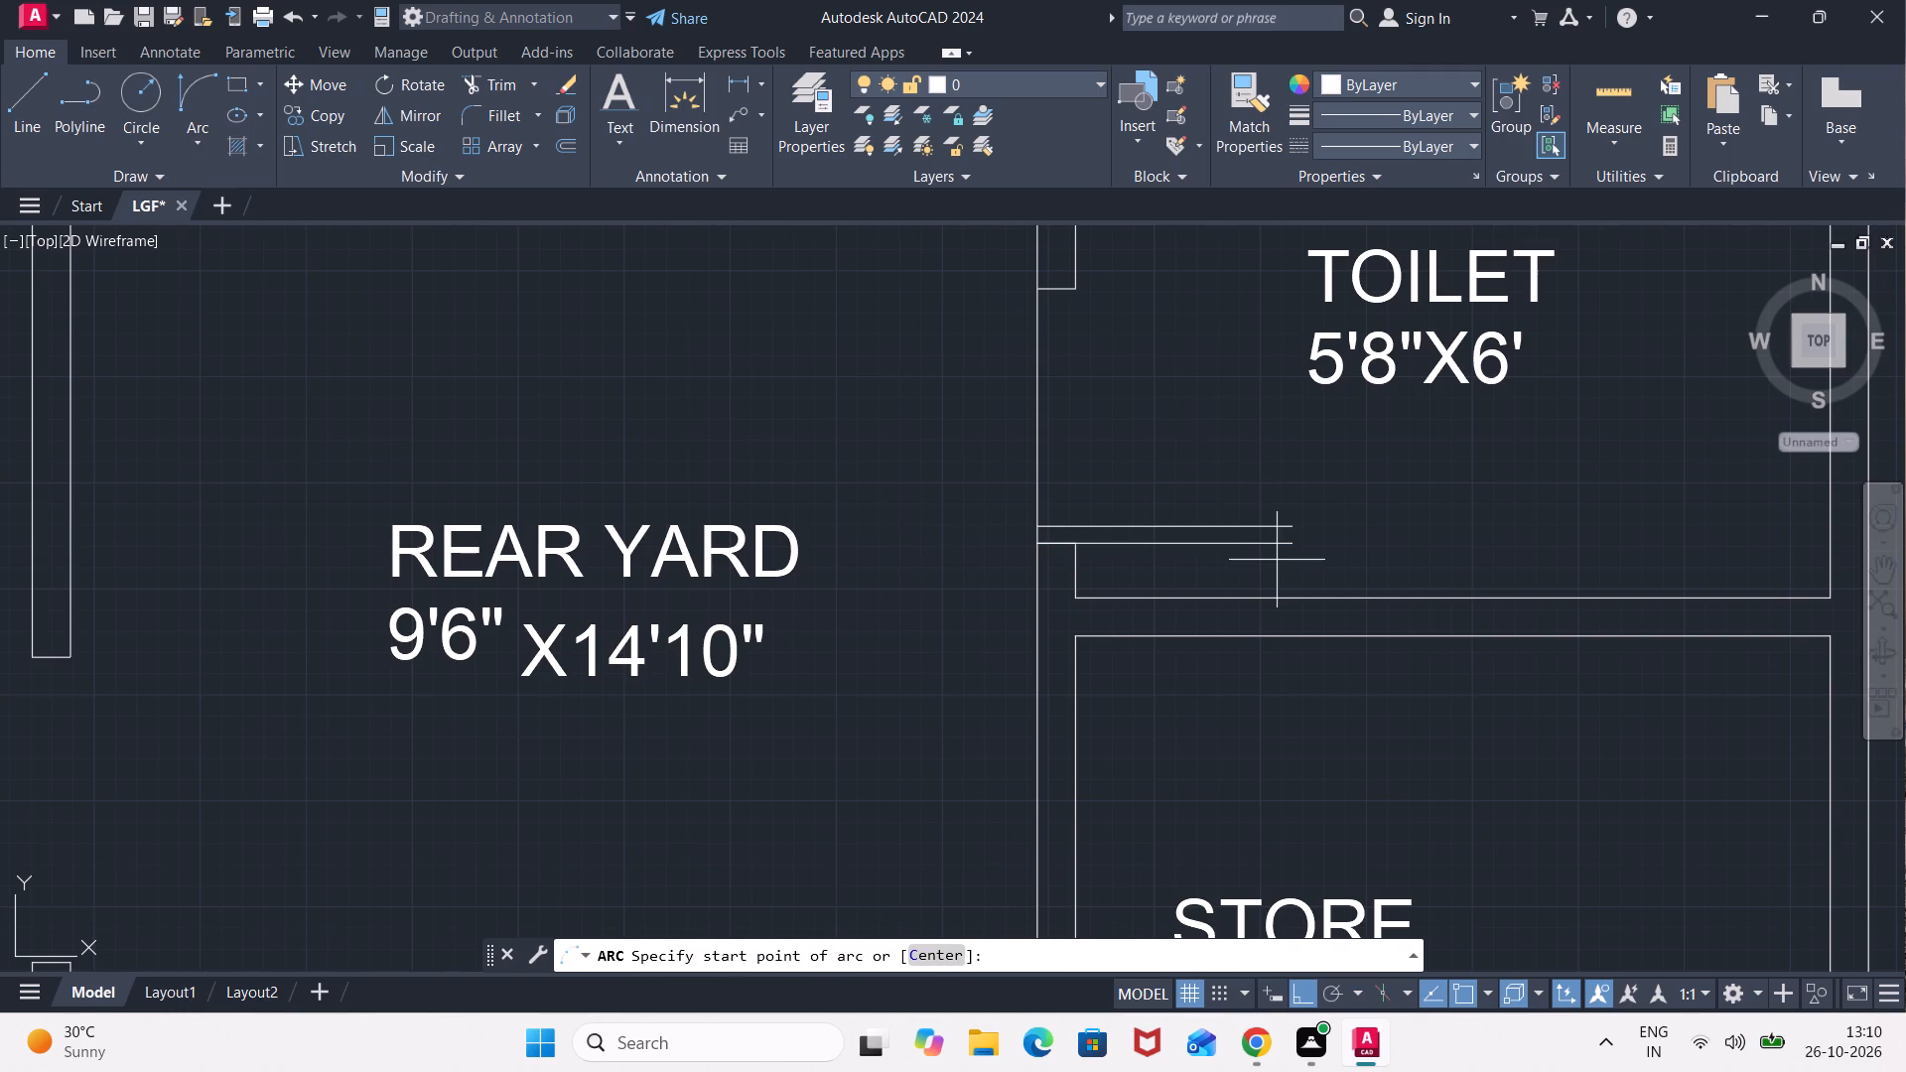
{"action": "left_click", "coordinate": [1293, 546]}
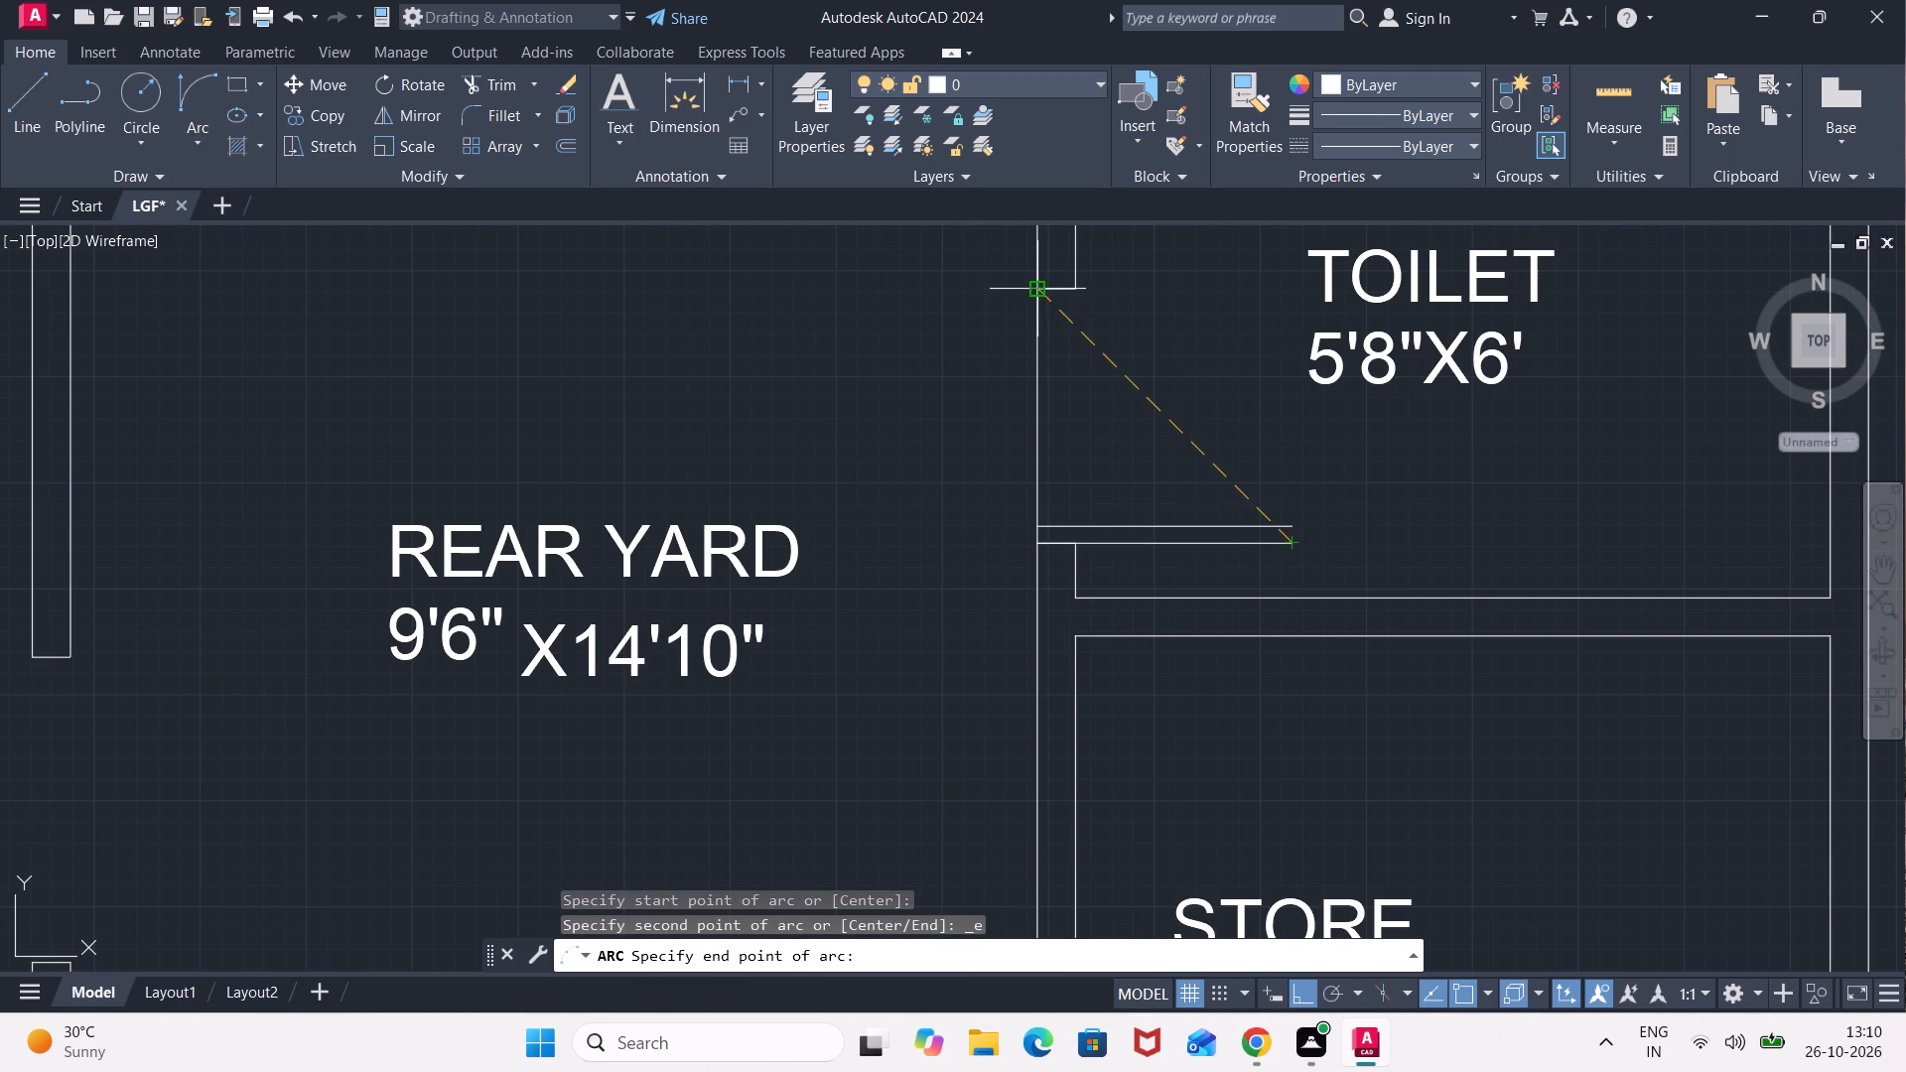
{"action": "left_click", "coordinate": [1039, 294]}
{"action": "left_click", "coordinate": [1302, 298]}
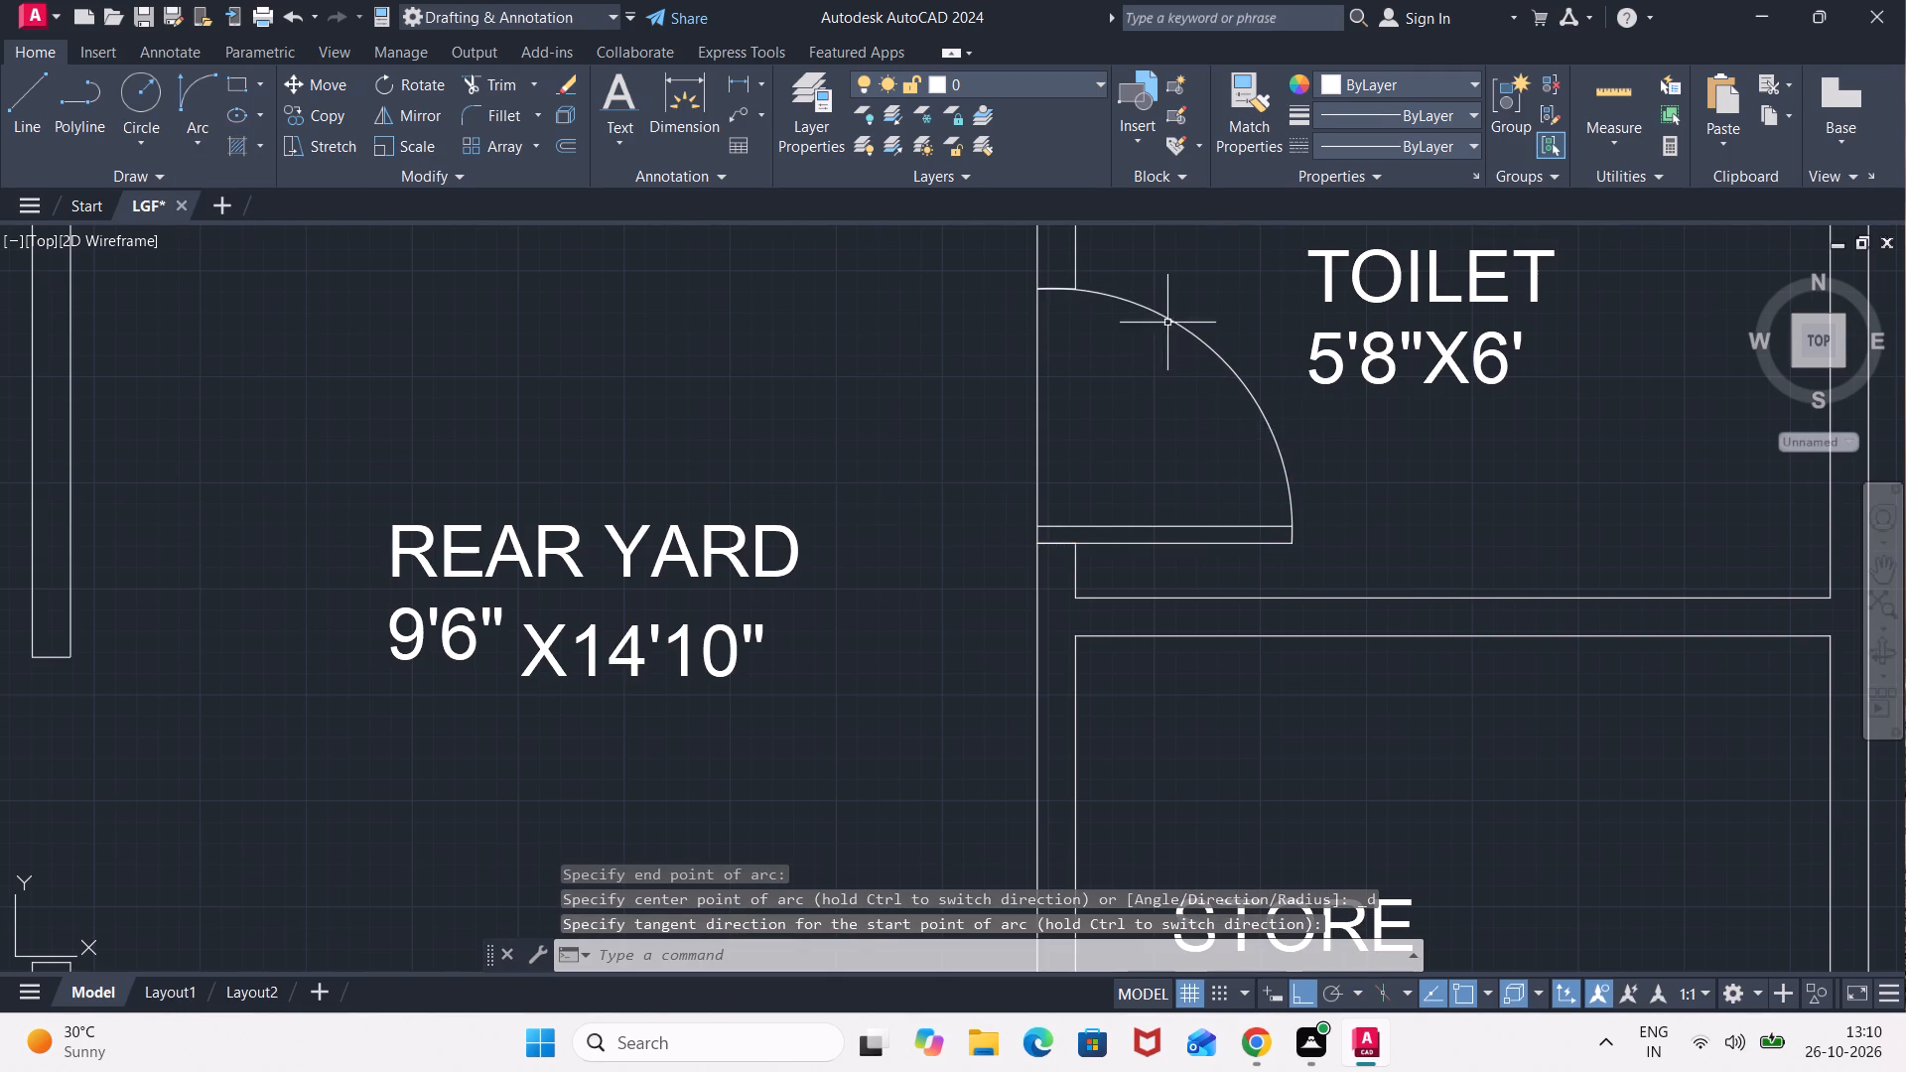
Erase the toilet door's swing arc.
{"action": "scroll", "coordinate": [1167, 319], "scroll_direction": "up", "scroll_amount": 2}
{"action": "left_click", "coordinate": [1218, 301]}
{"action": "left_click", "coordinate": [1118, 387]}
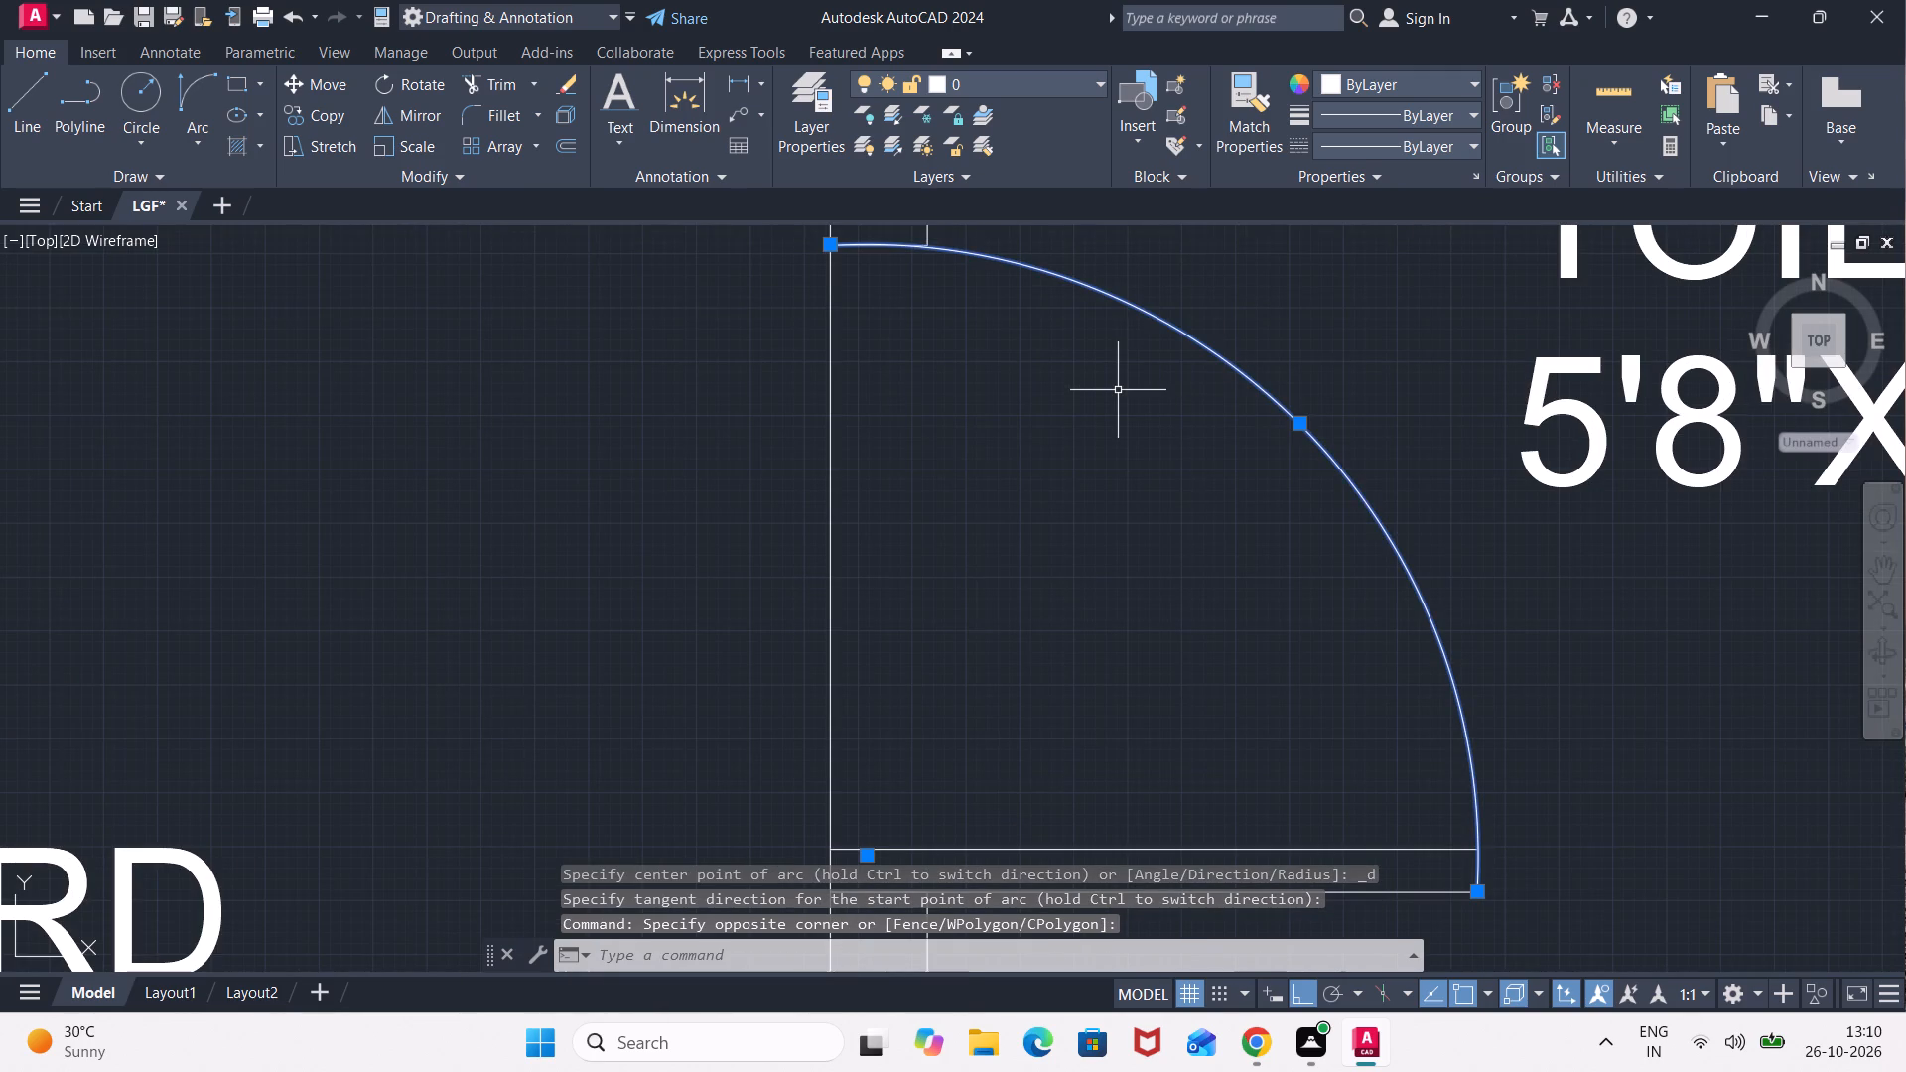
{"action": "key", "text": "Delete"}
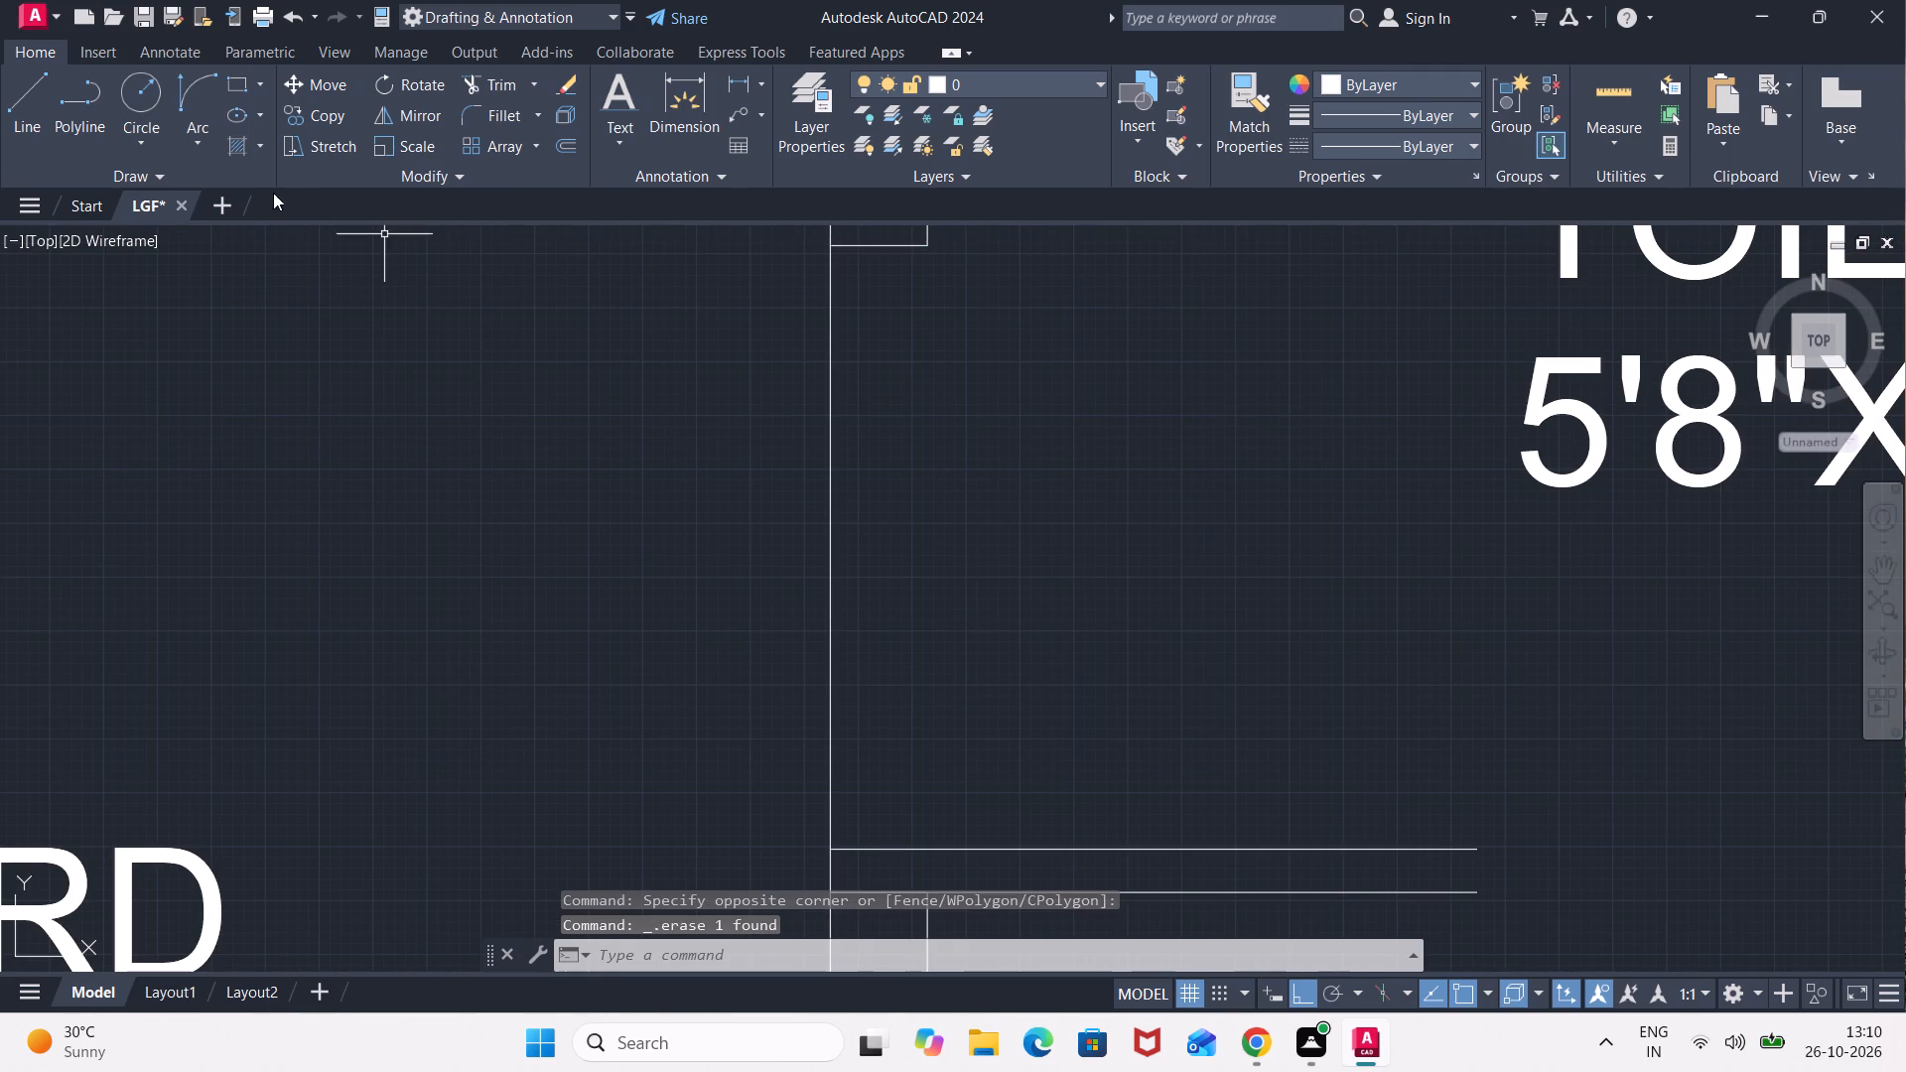
Redraw the toilet door's start-end-direction swing arc from the leaf line's free end to the opposite jamb's rear-yard corner.
{"action": "left_click", "coordinate": [203, 148]}
{"action": "left_click", "coordinate": [312, 456]}
{"action": "scroll", "coordinate": [1058, 831], "scroll_direction": "down", "scroll_amount": 1}
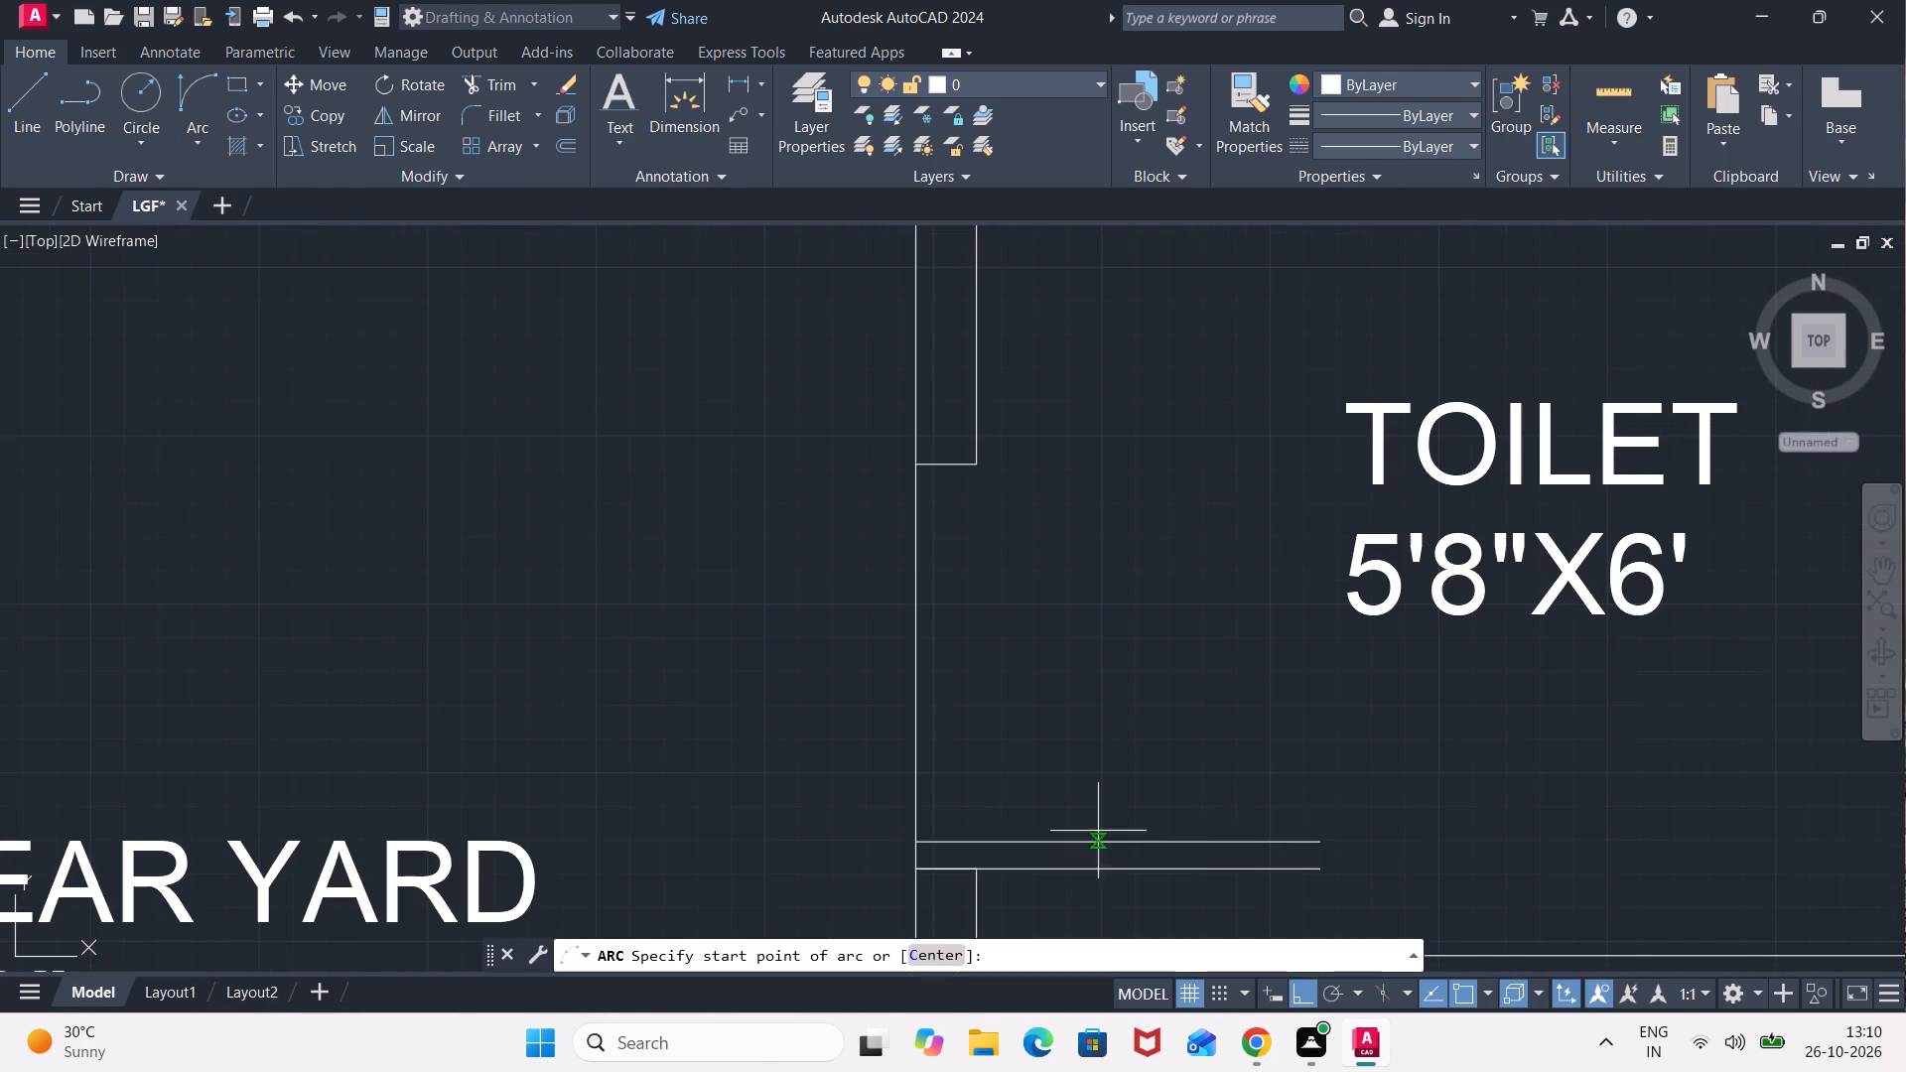
{"action": "left_click", "coordinate": [1326, 865]}
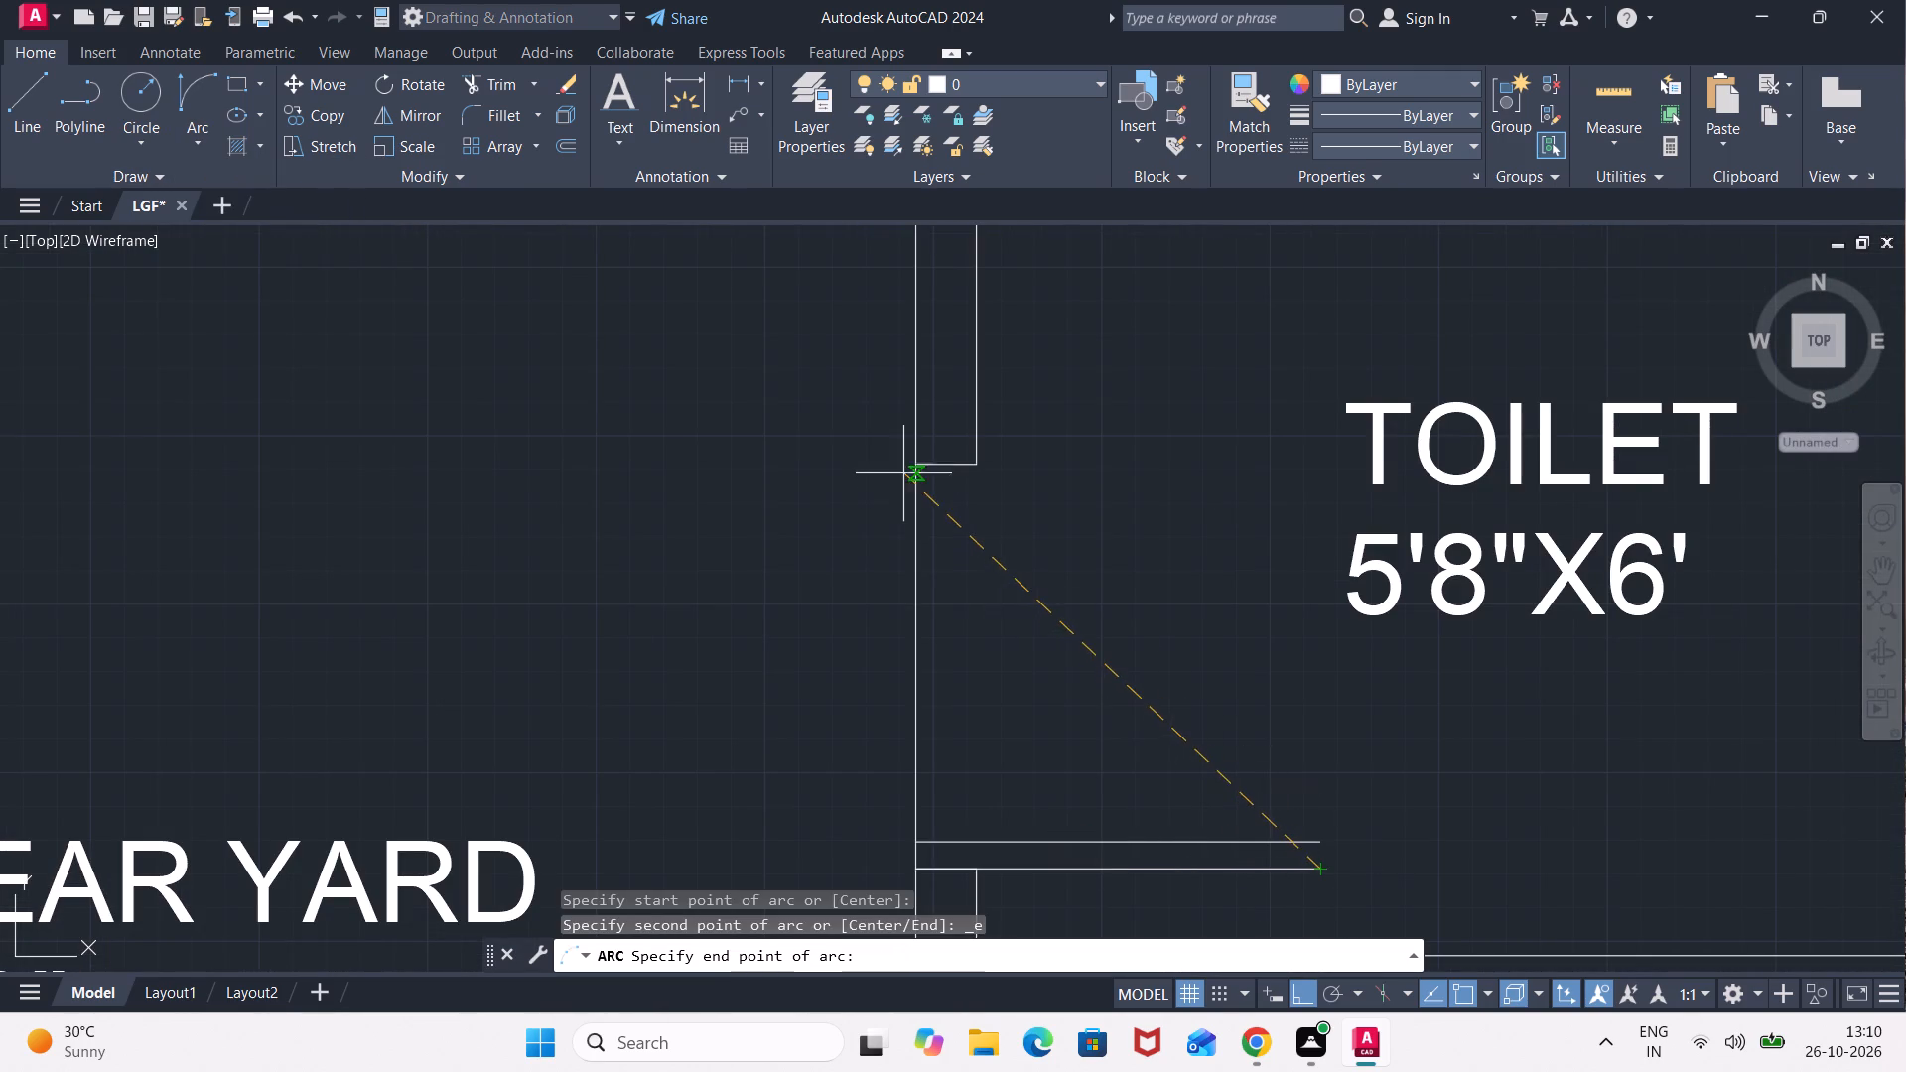
{"action": "left_click", "coordinate": [918, 460]}
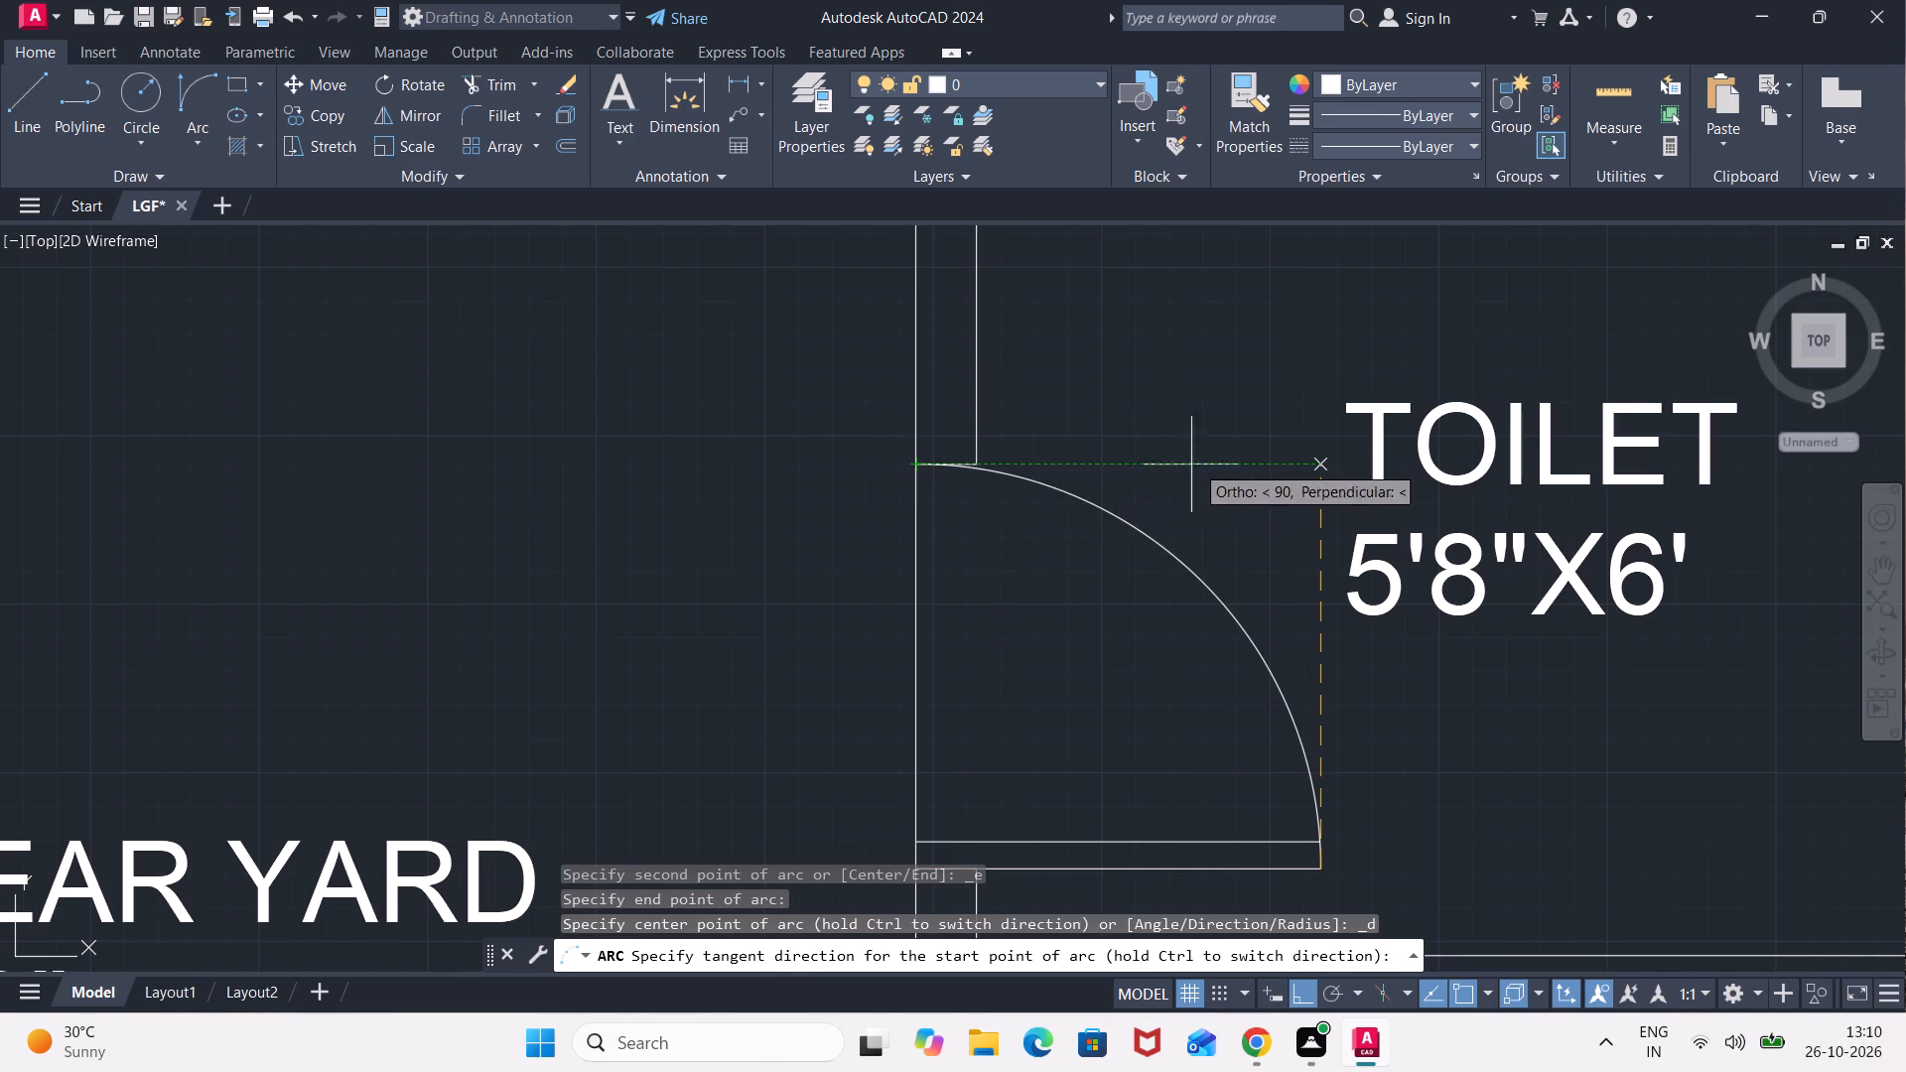
{"action": "left_click", "coordinate": [1323, 457]}
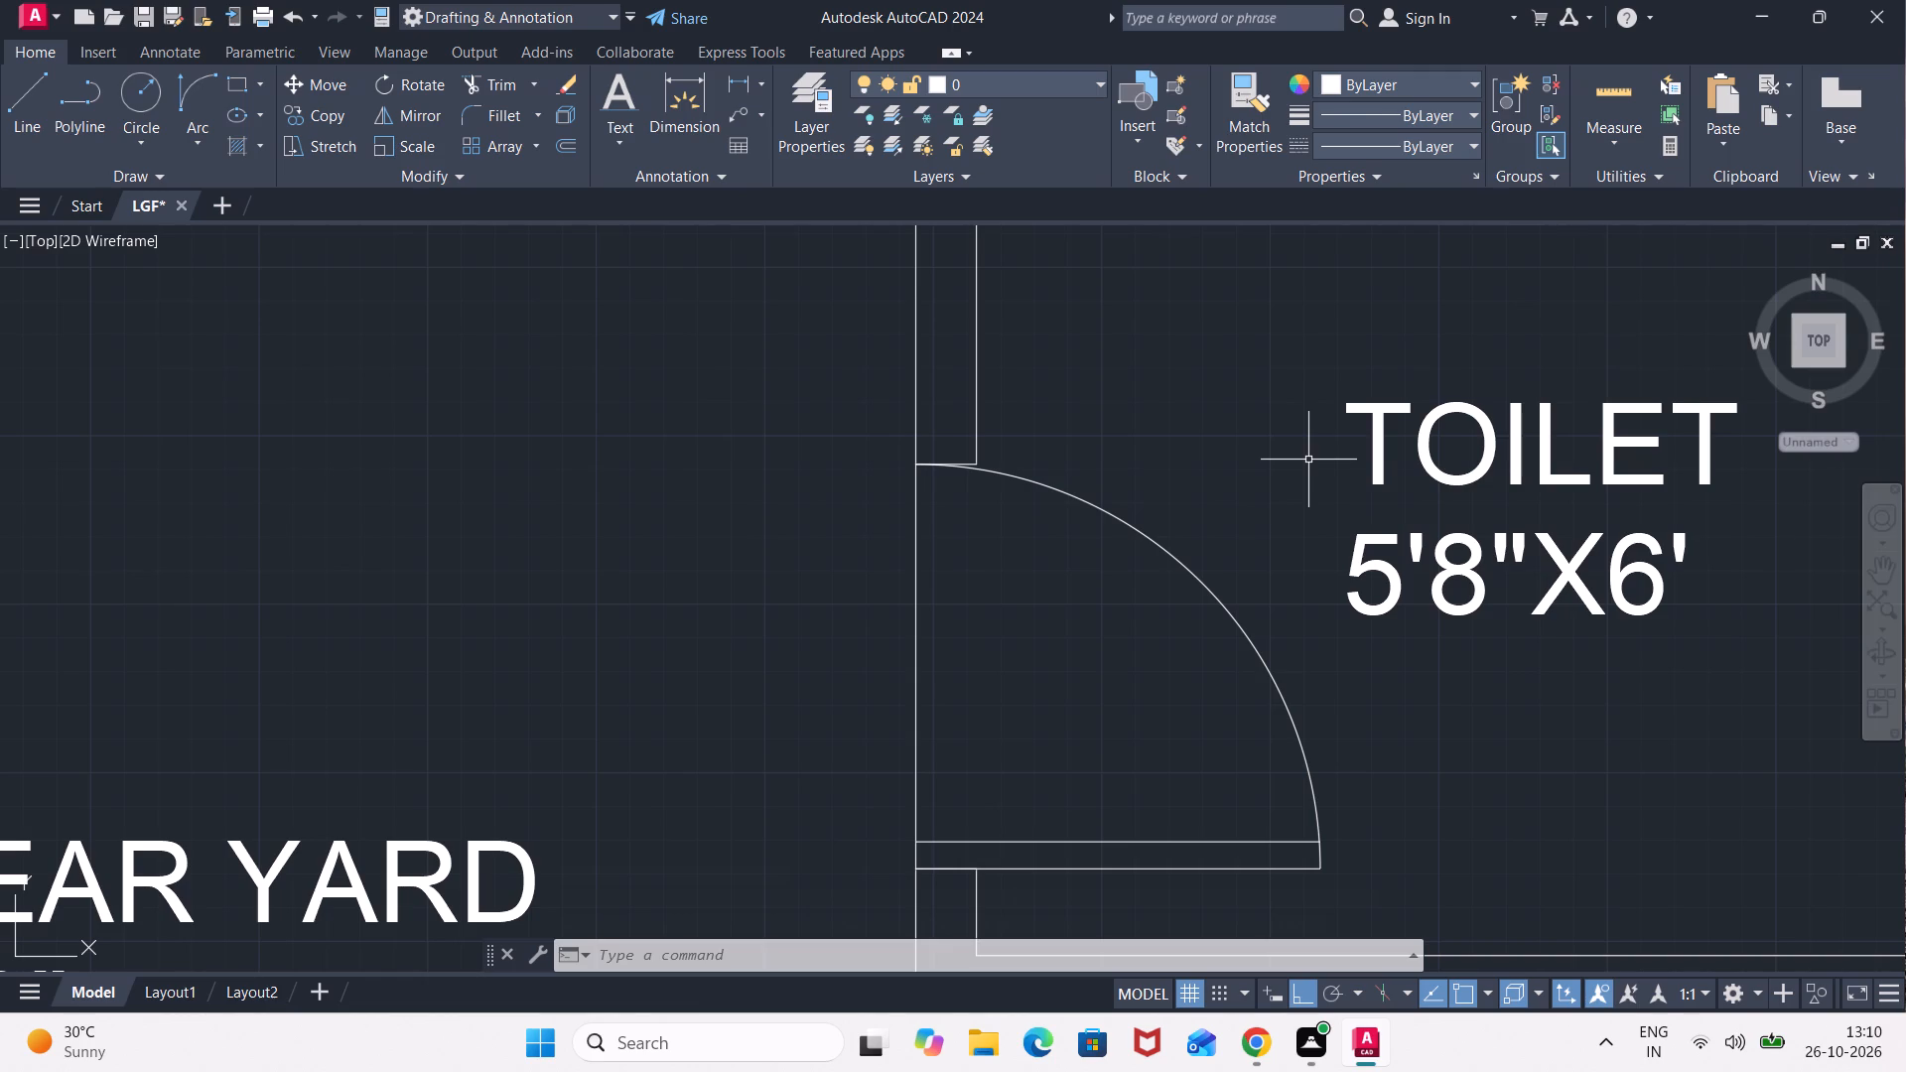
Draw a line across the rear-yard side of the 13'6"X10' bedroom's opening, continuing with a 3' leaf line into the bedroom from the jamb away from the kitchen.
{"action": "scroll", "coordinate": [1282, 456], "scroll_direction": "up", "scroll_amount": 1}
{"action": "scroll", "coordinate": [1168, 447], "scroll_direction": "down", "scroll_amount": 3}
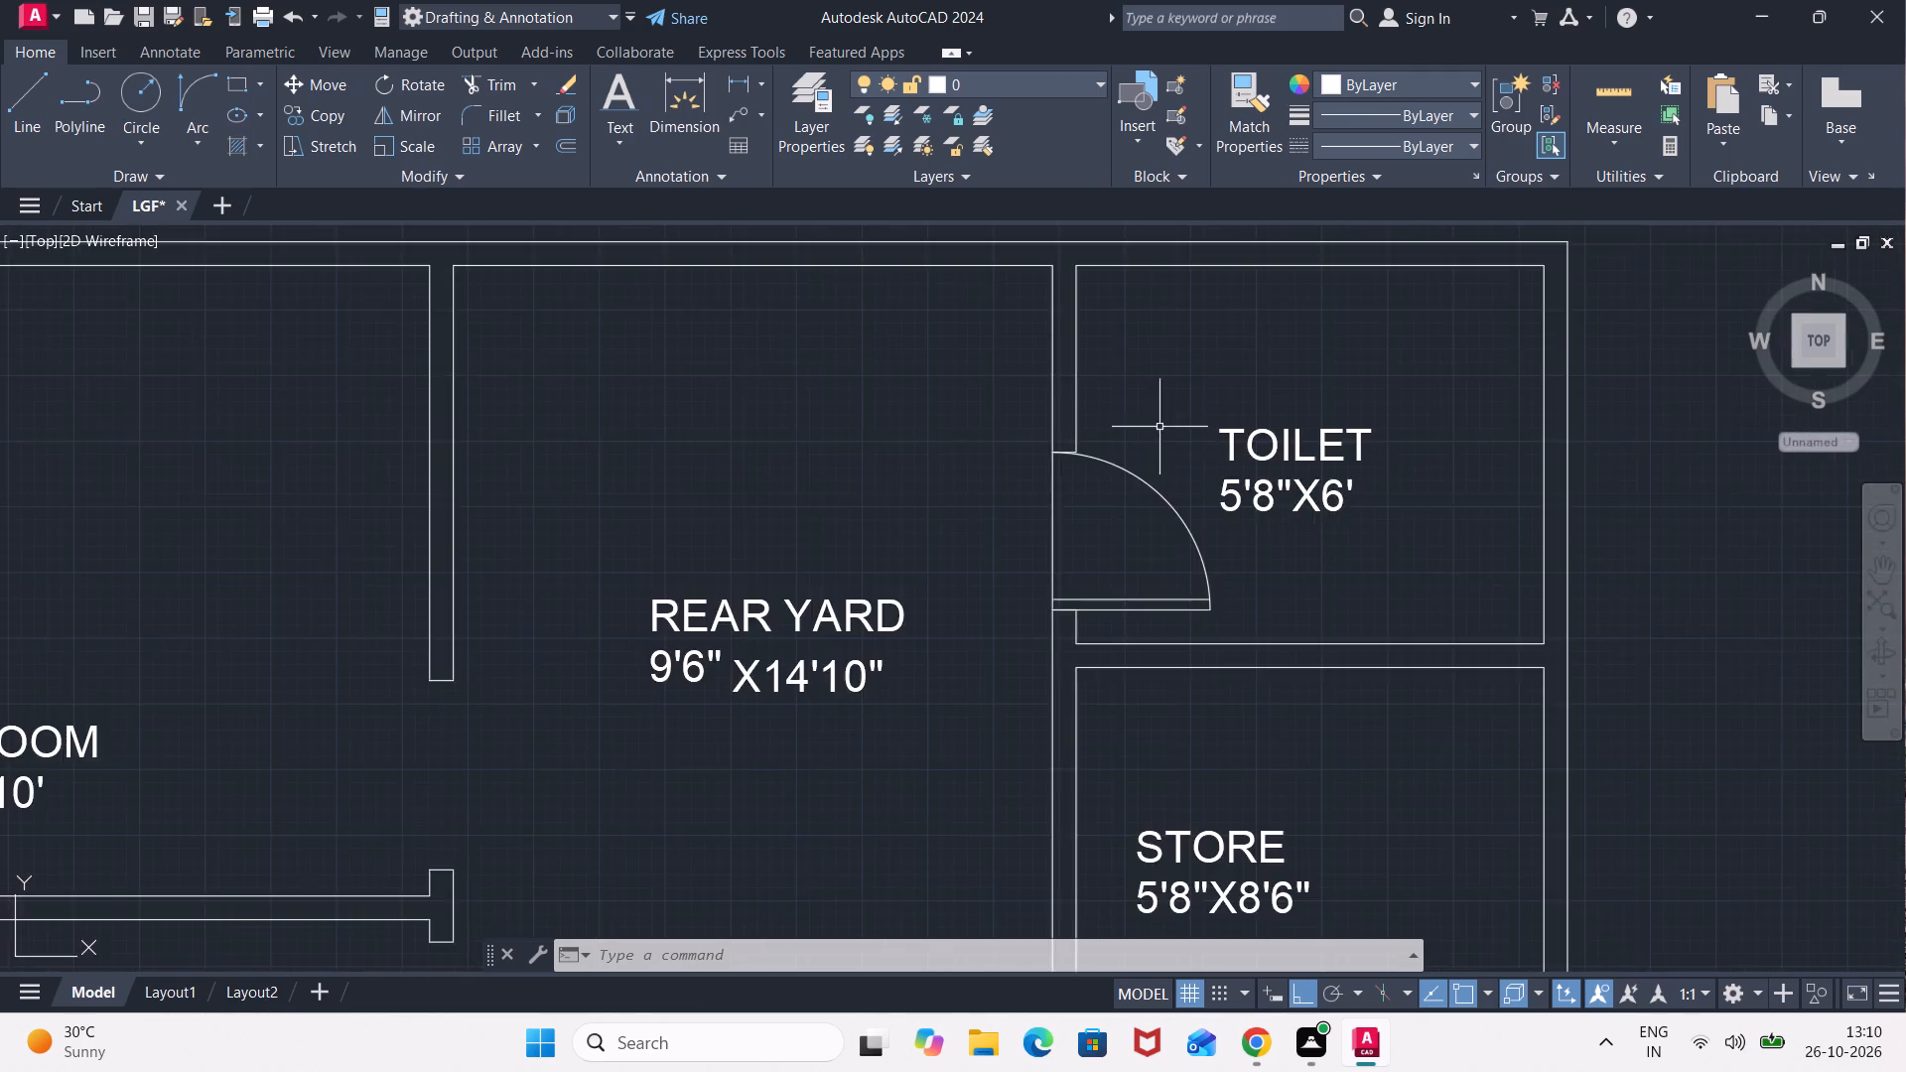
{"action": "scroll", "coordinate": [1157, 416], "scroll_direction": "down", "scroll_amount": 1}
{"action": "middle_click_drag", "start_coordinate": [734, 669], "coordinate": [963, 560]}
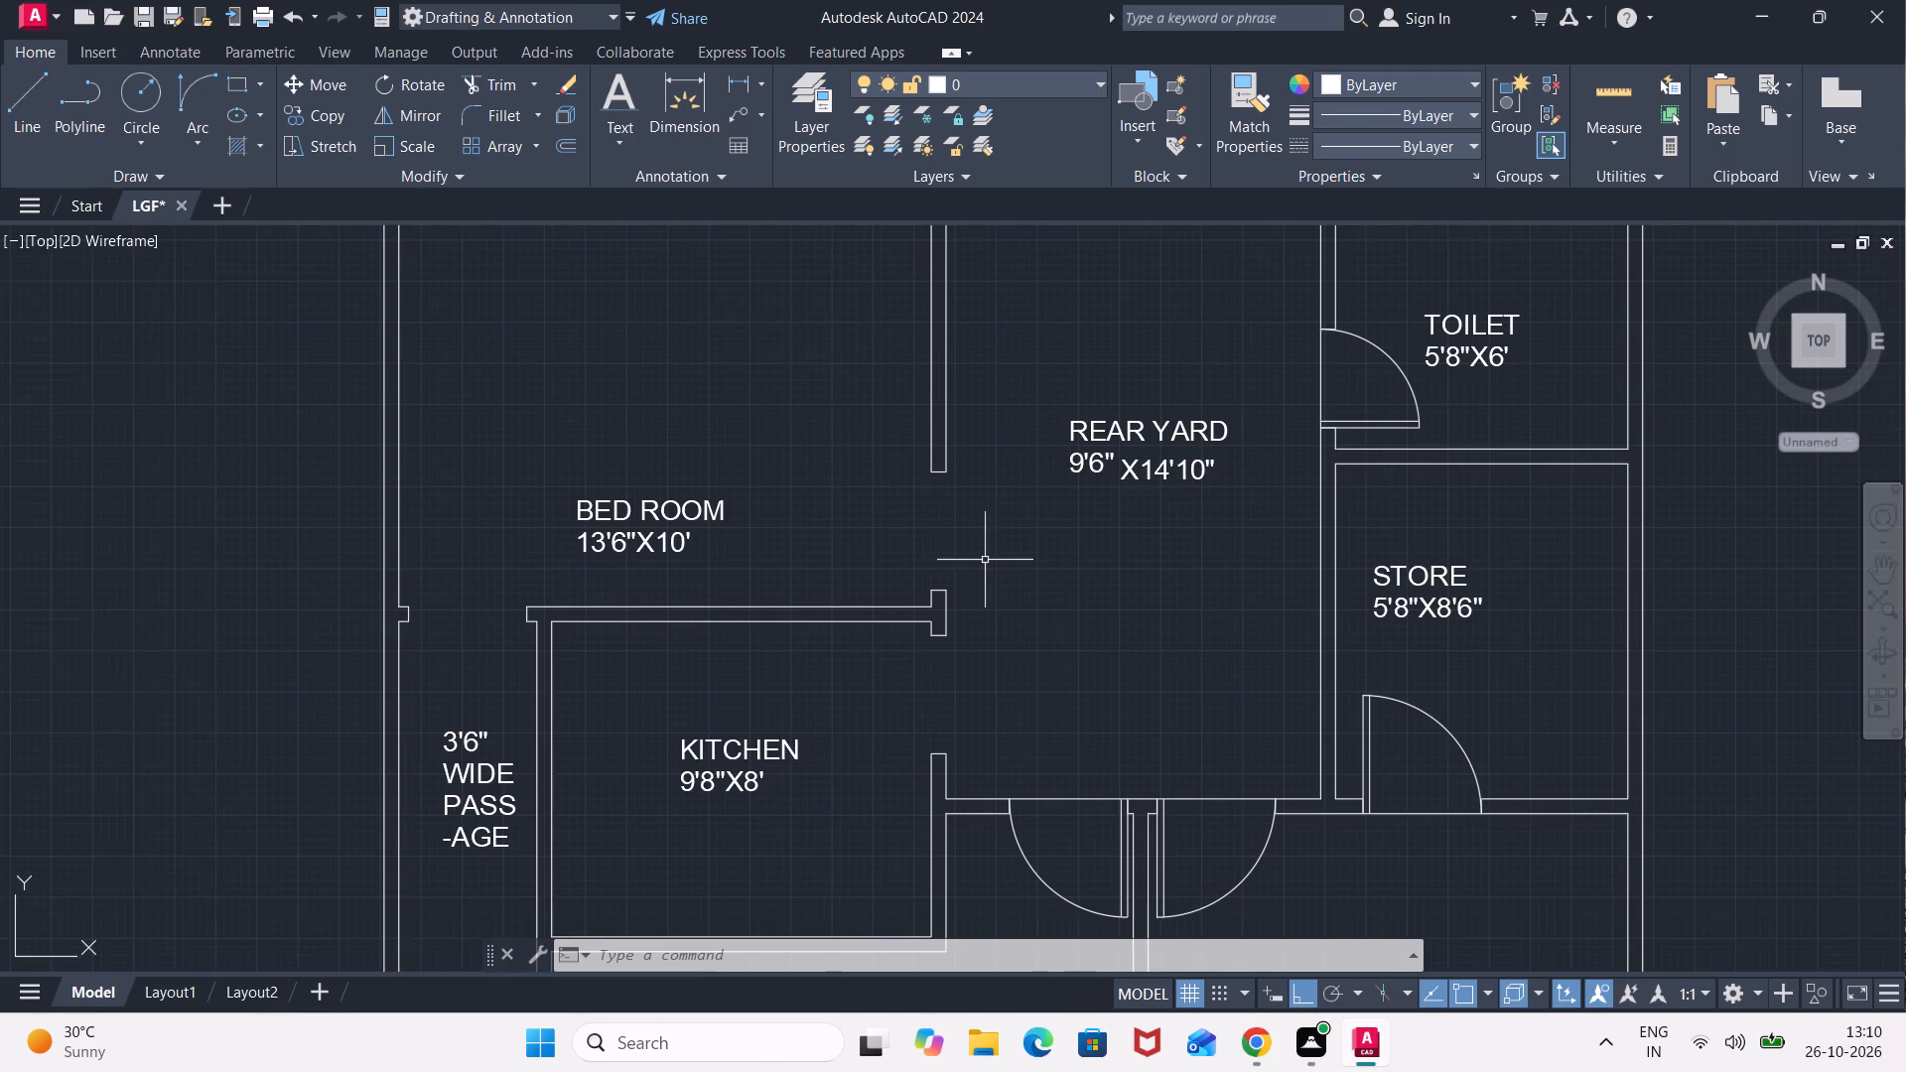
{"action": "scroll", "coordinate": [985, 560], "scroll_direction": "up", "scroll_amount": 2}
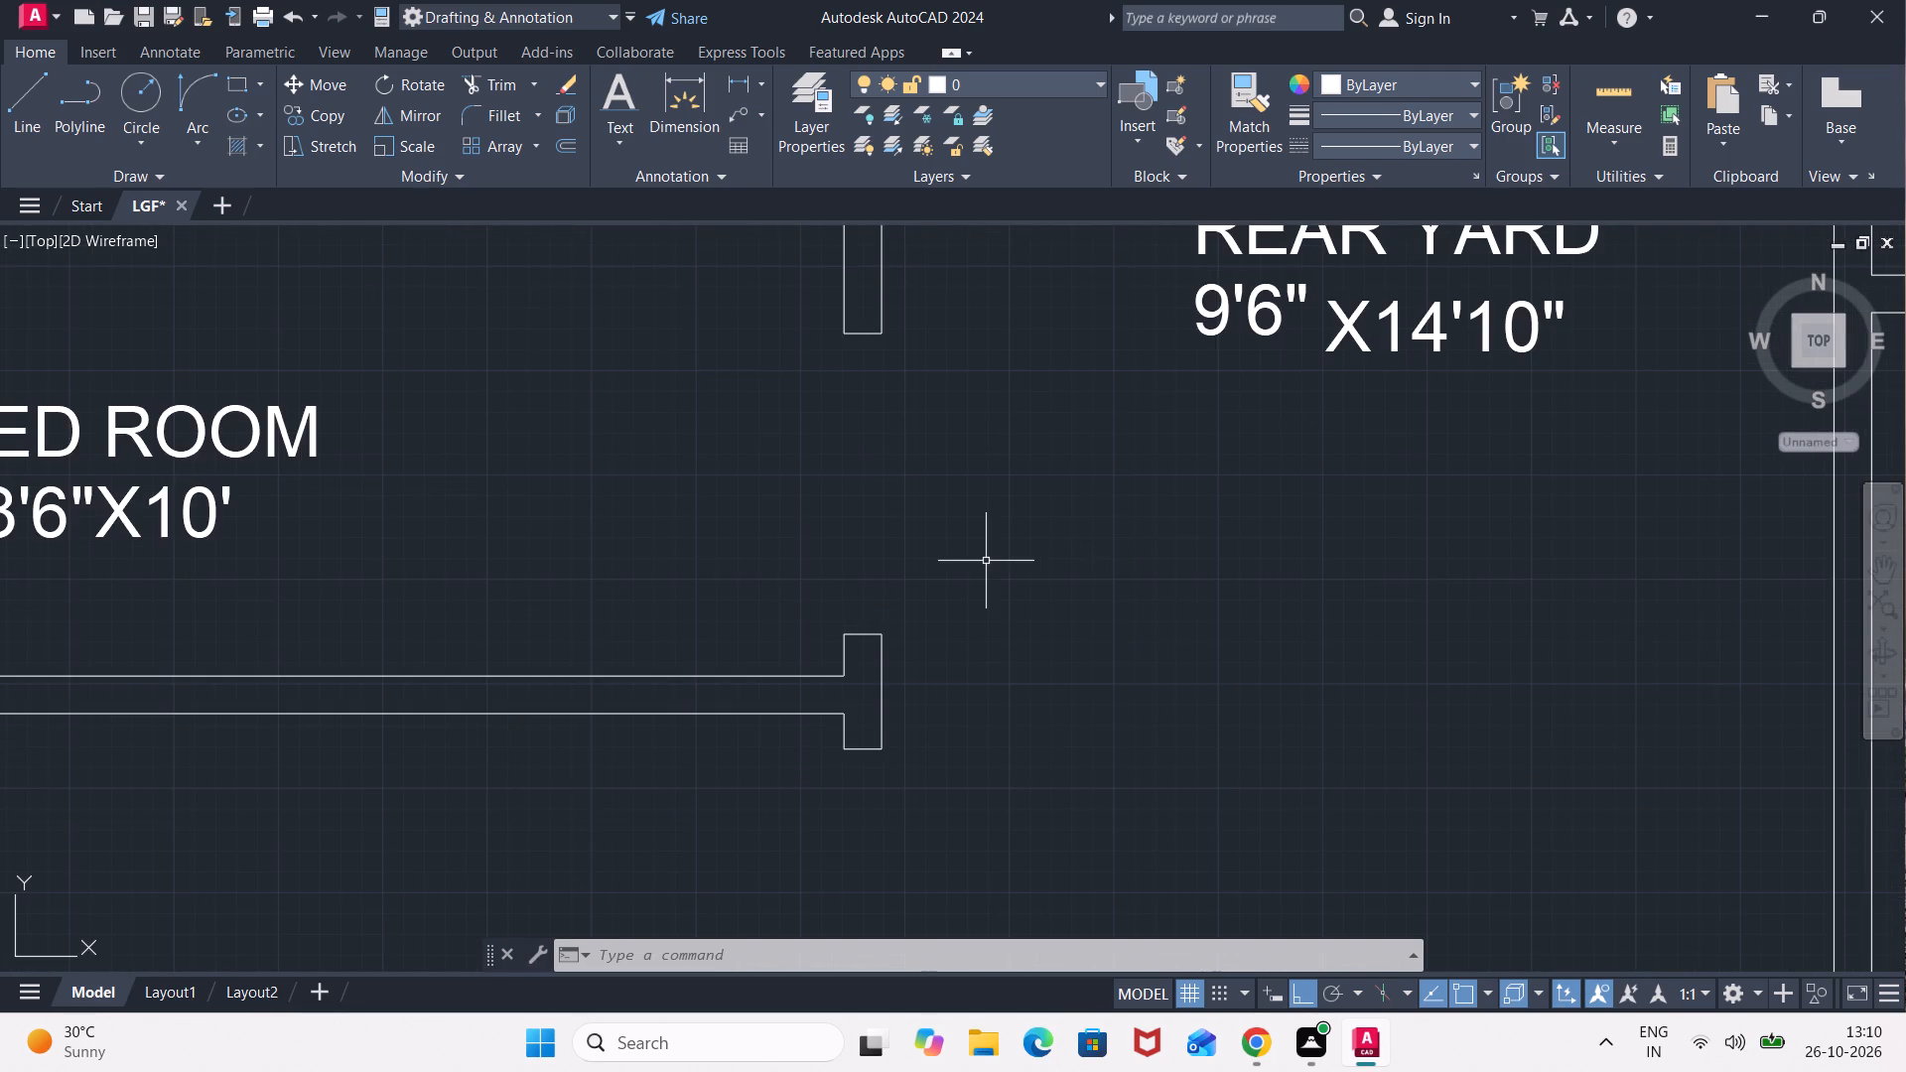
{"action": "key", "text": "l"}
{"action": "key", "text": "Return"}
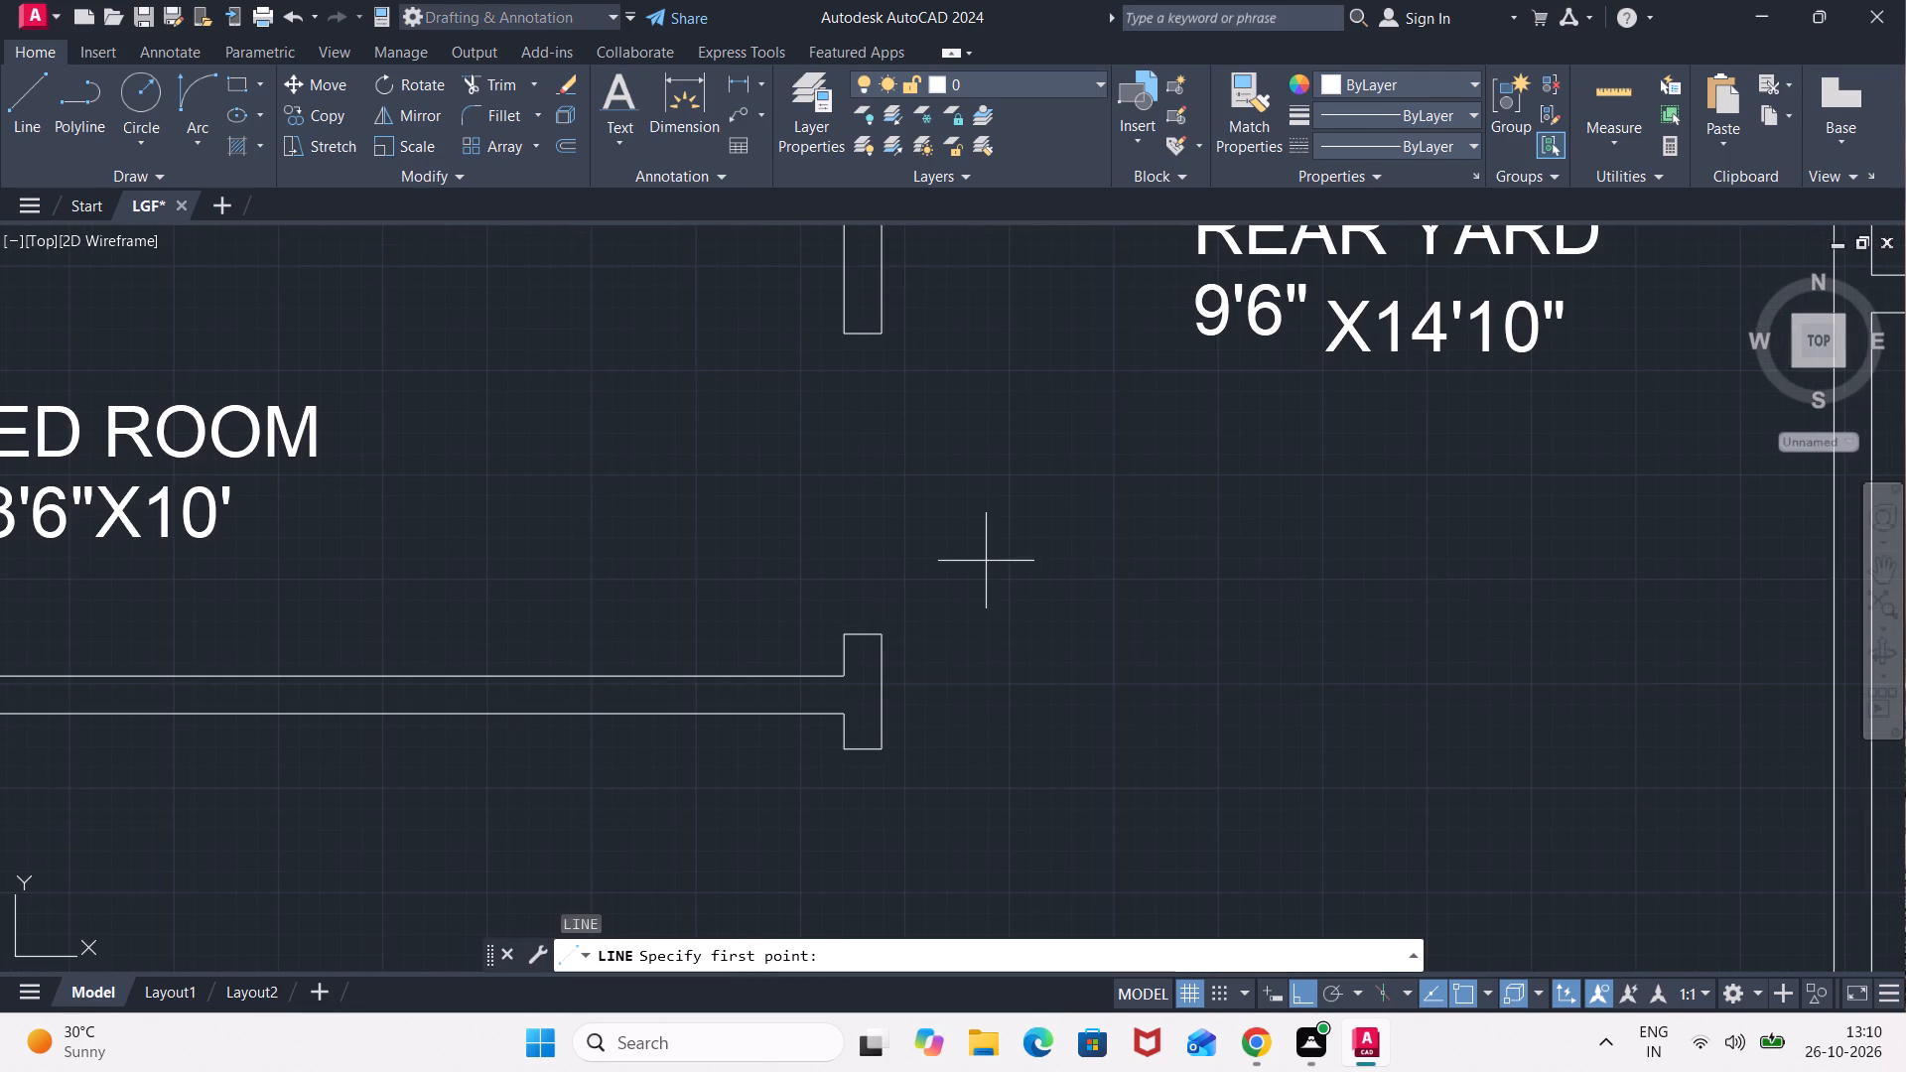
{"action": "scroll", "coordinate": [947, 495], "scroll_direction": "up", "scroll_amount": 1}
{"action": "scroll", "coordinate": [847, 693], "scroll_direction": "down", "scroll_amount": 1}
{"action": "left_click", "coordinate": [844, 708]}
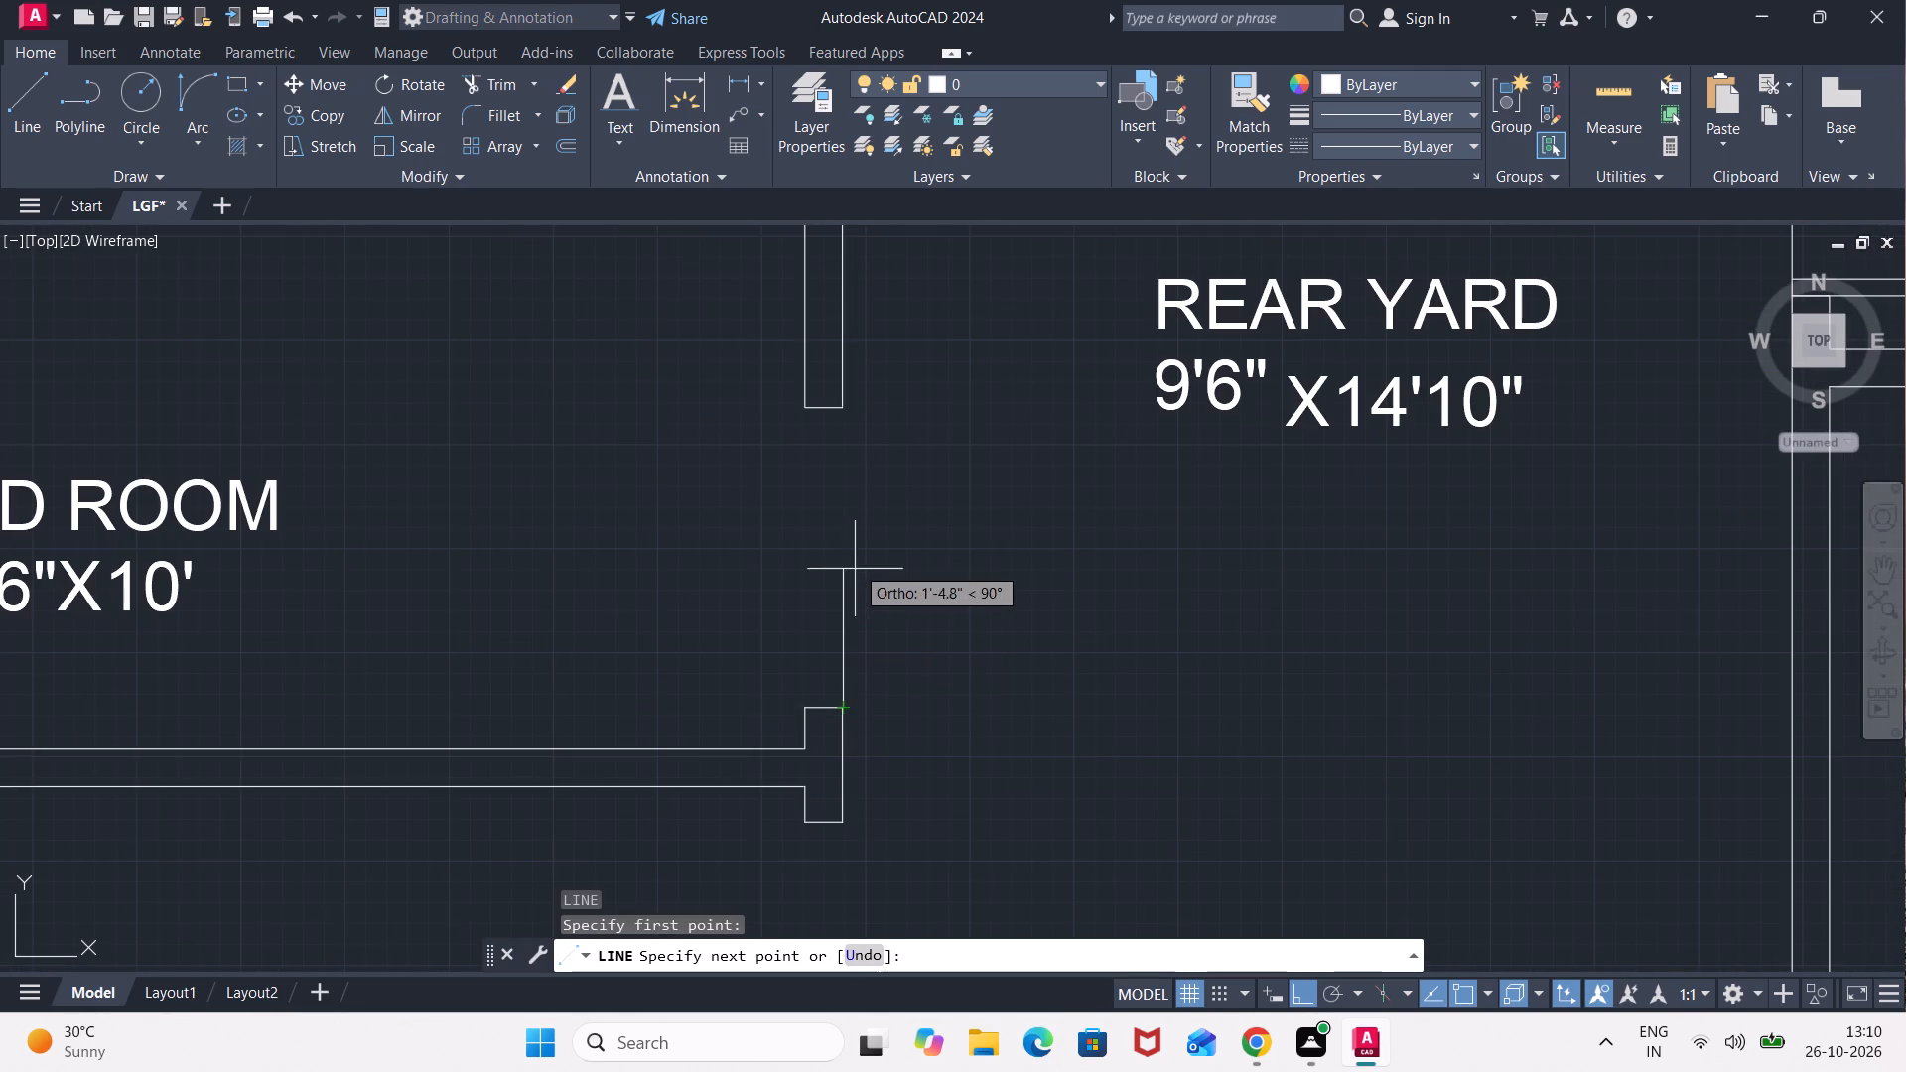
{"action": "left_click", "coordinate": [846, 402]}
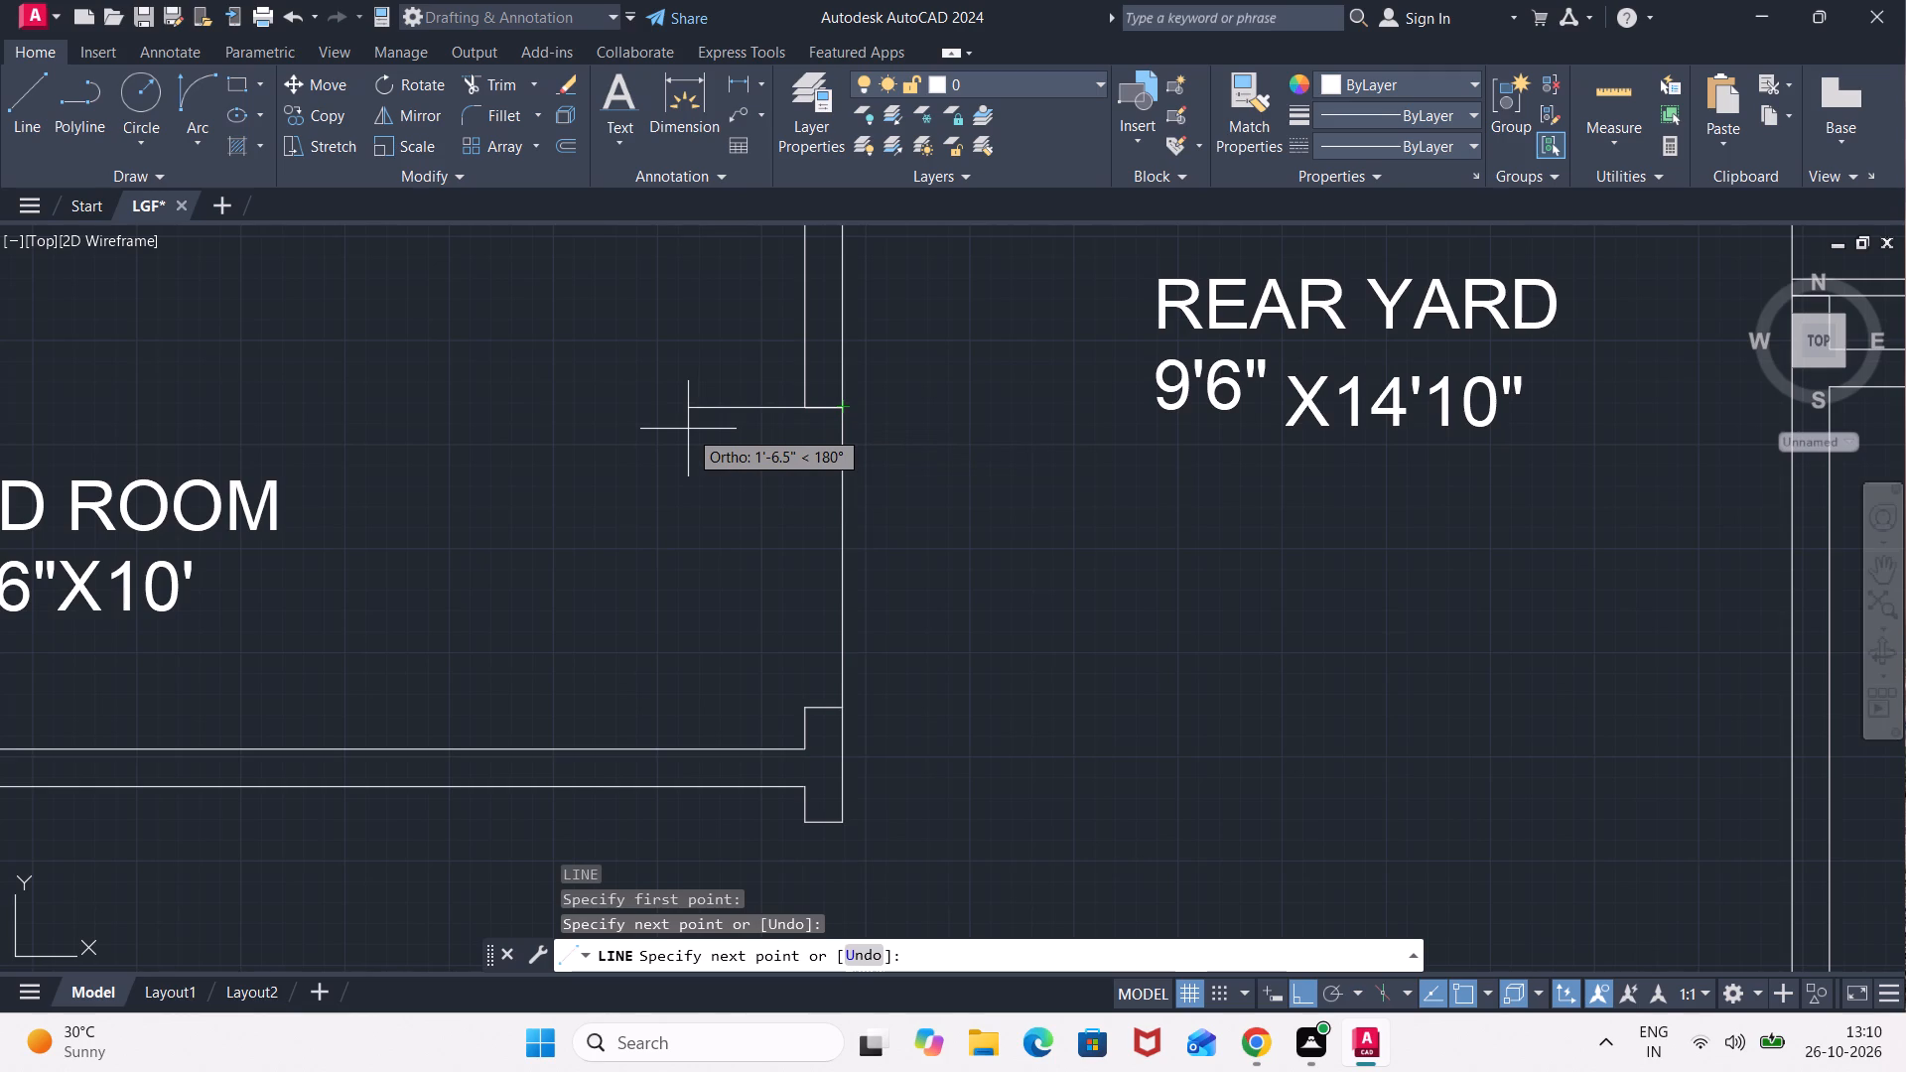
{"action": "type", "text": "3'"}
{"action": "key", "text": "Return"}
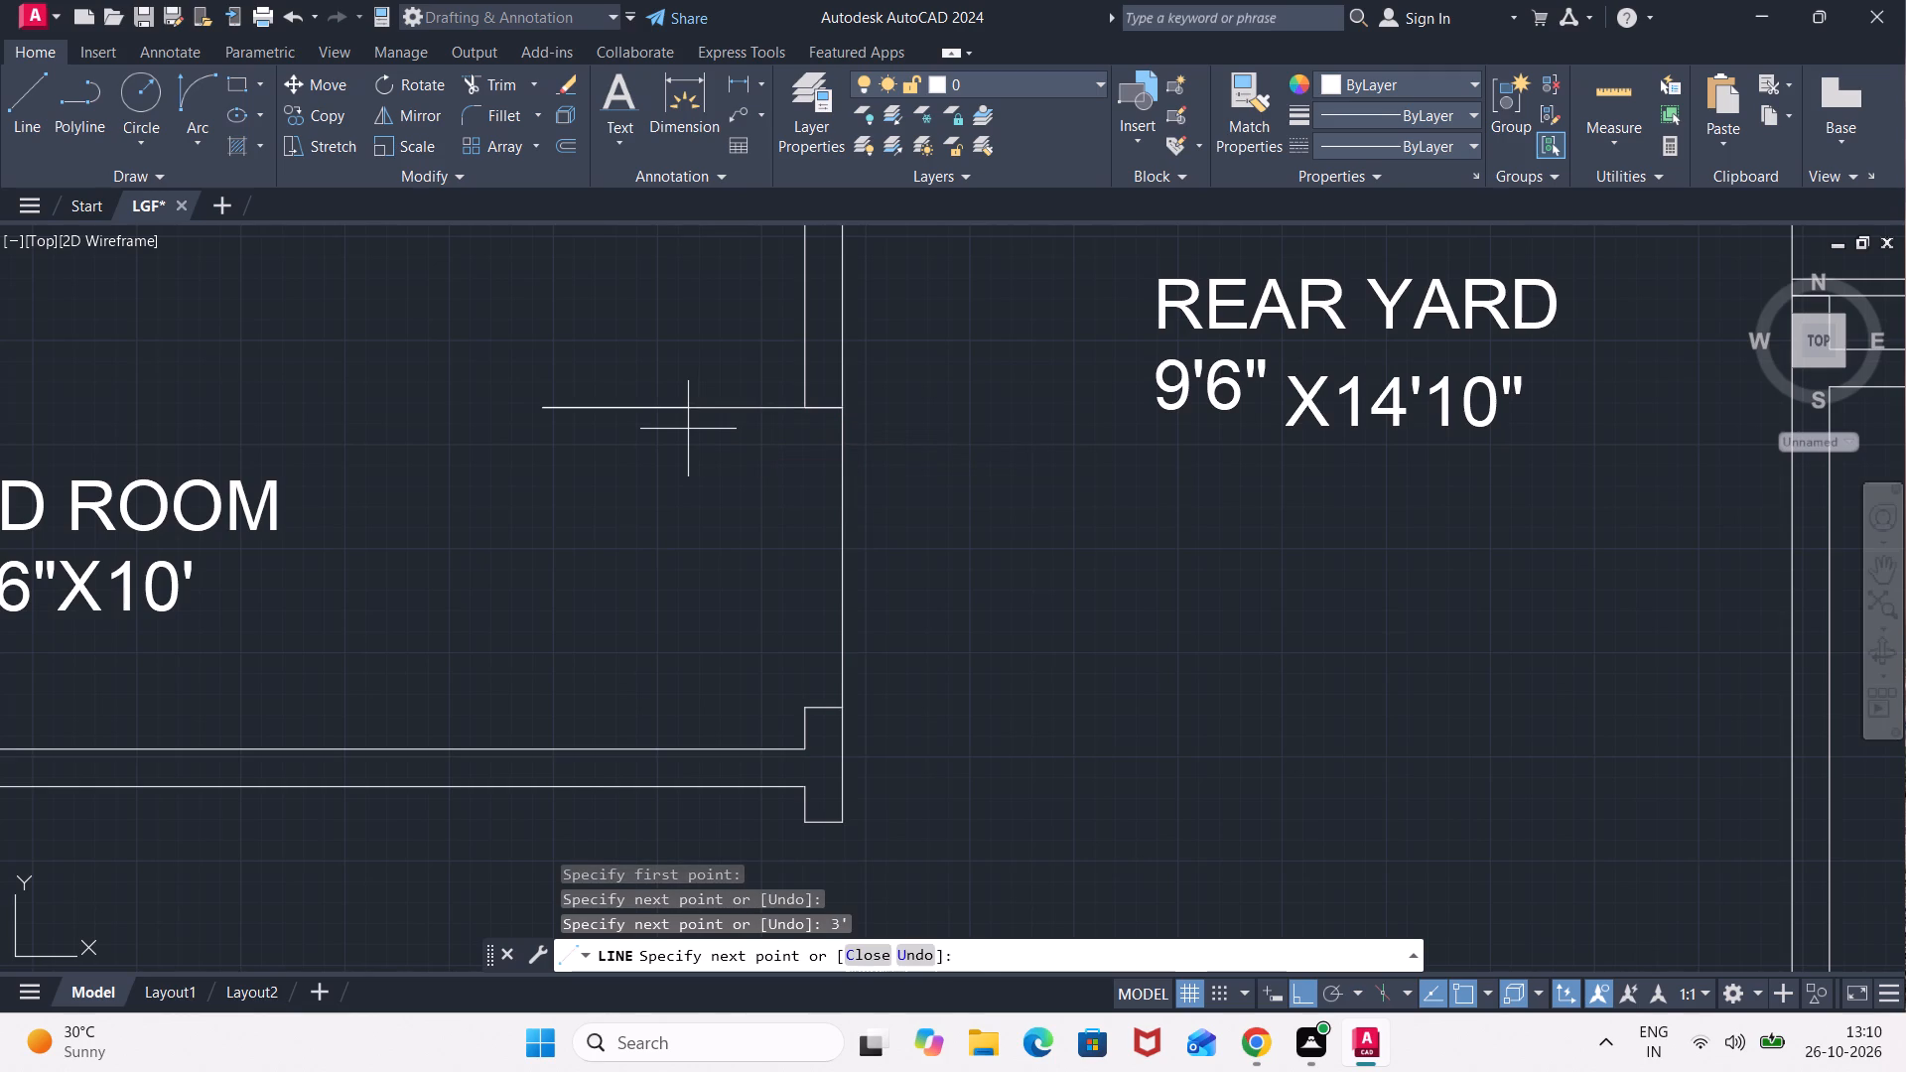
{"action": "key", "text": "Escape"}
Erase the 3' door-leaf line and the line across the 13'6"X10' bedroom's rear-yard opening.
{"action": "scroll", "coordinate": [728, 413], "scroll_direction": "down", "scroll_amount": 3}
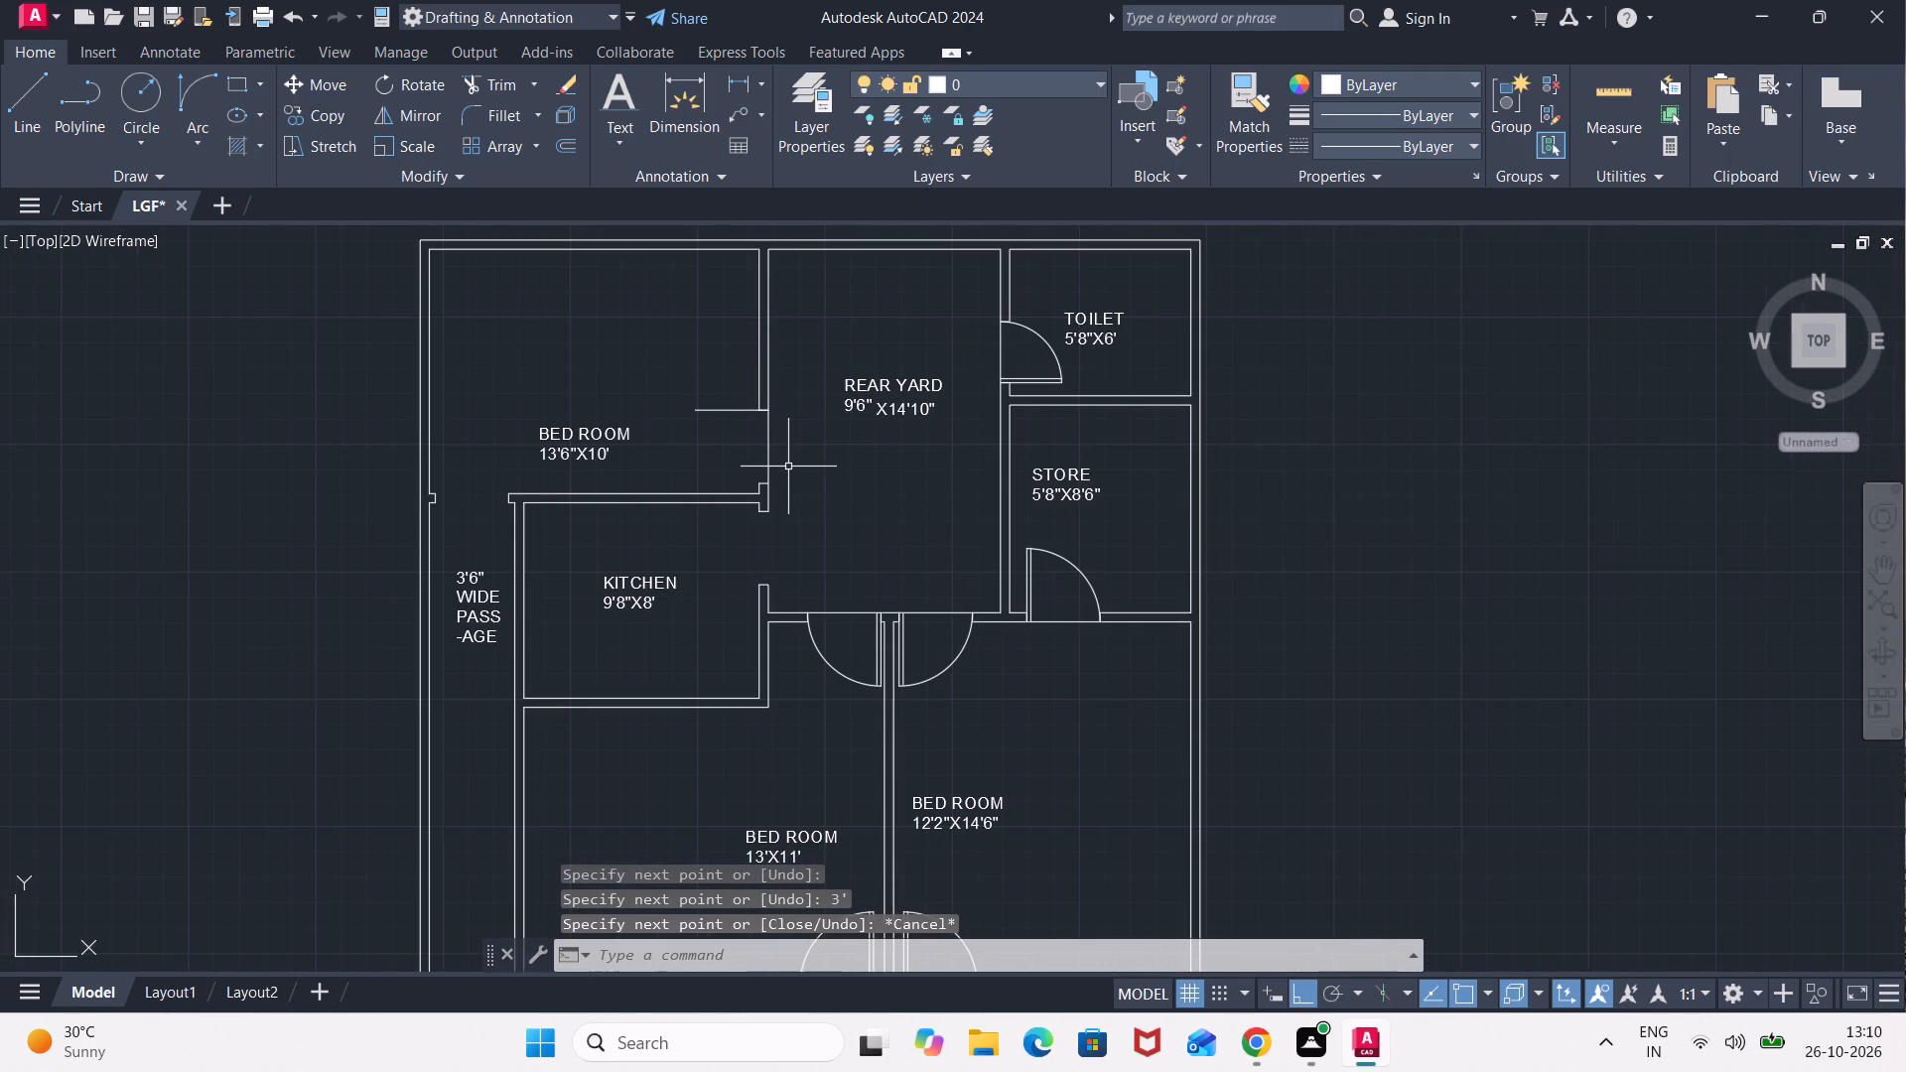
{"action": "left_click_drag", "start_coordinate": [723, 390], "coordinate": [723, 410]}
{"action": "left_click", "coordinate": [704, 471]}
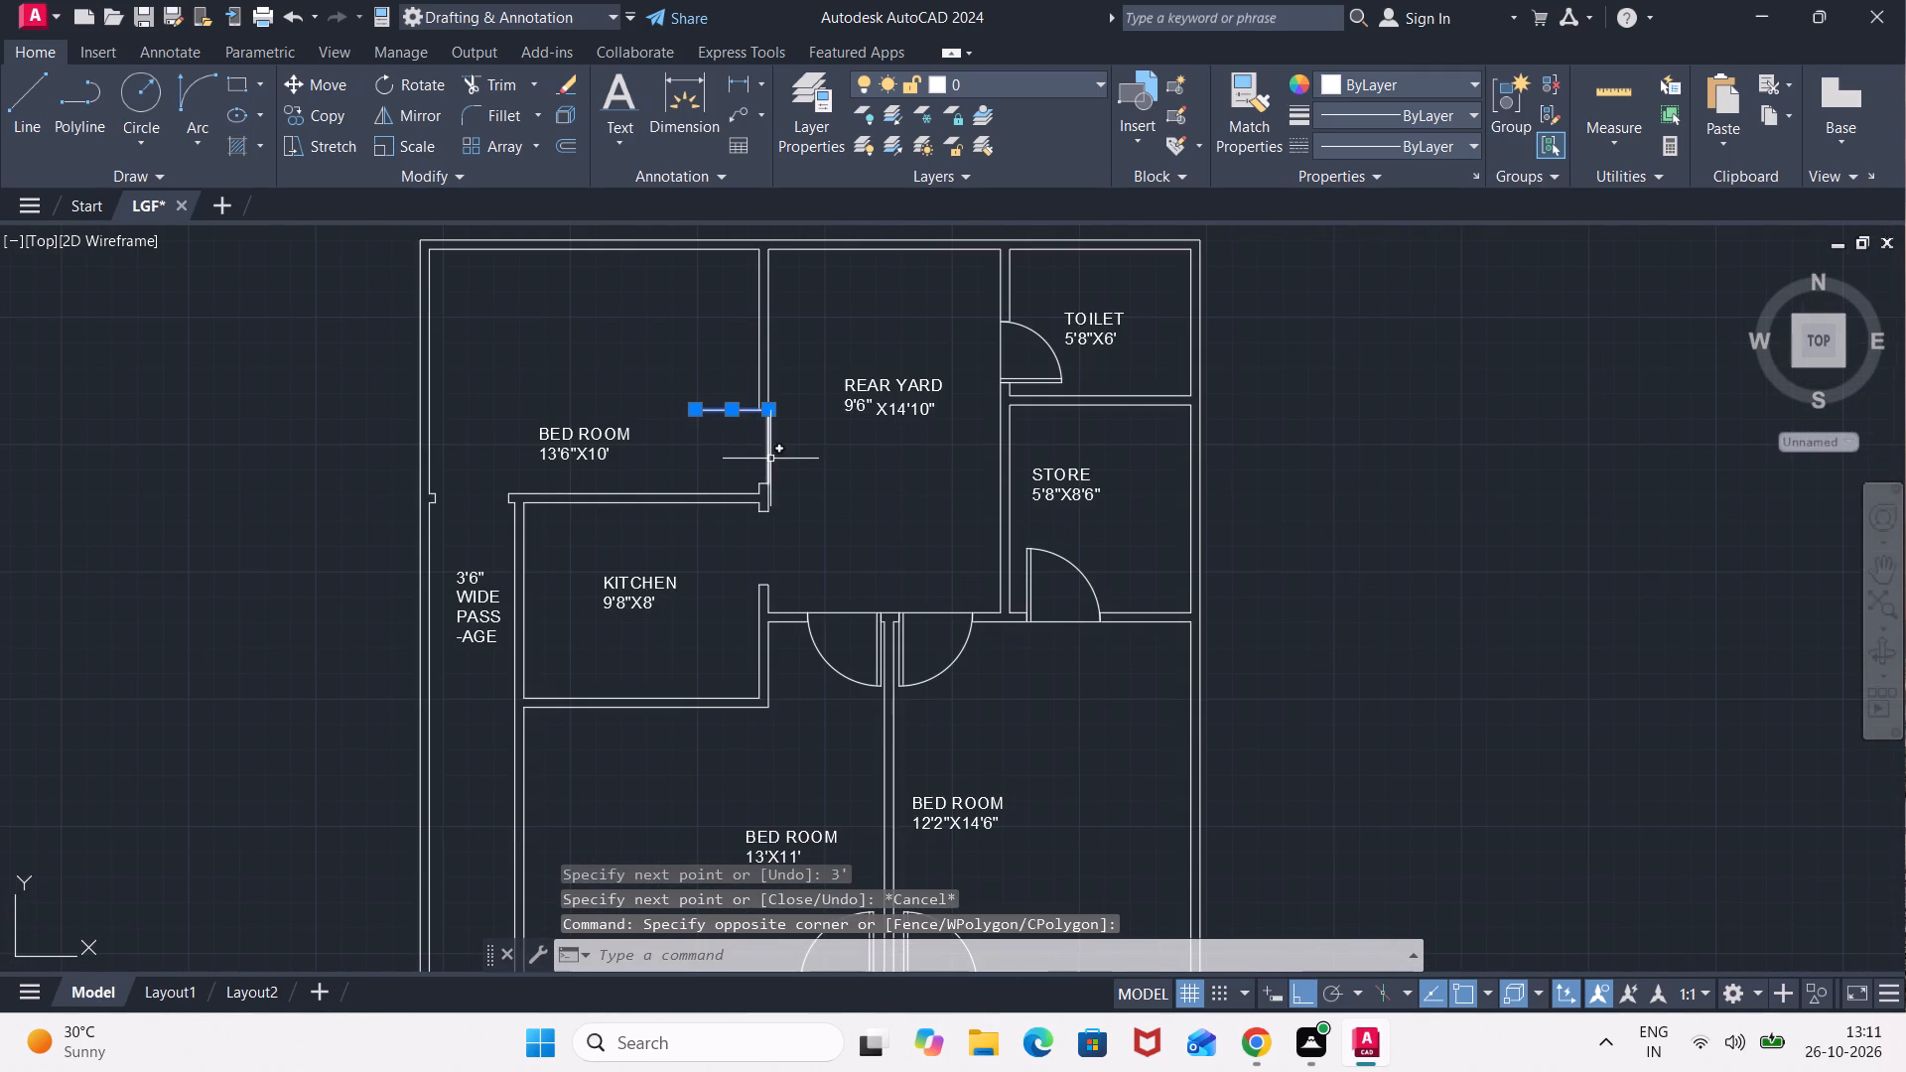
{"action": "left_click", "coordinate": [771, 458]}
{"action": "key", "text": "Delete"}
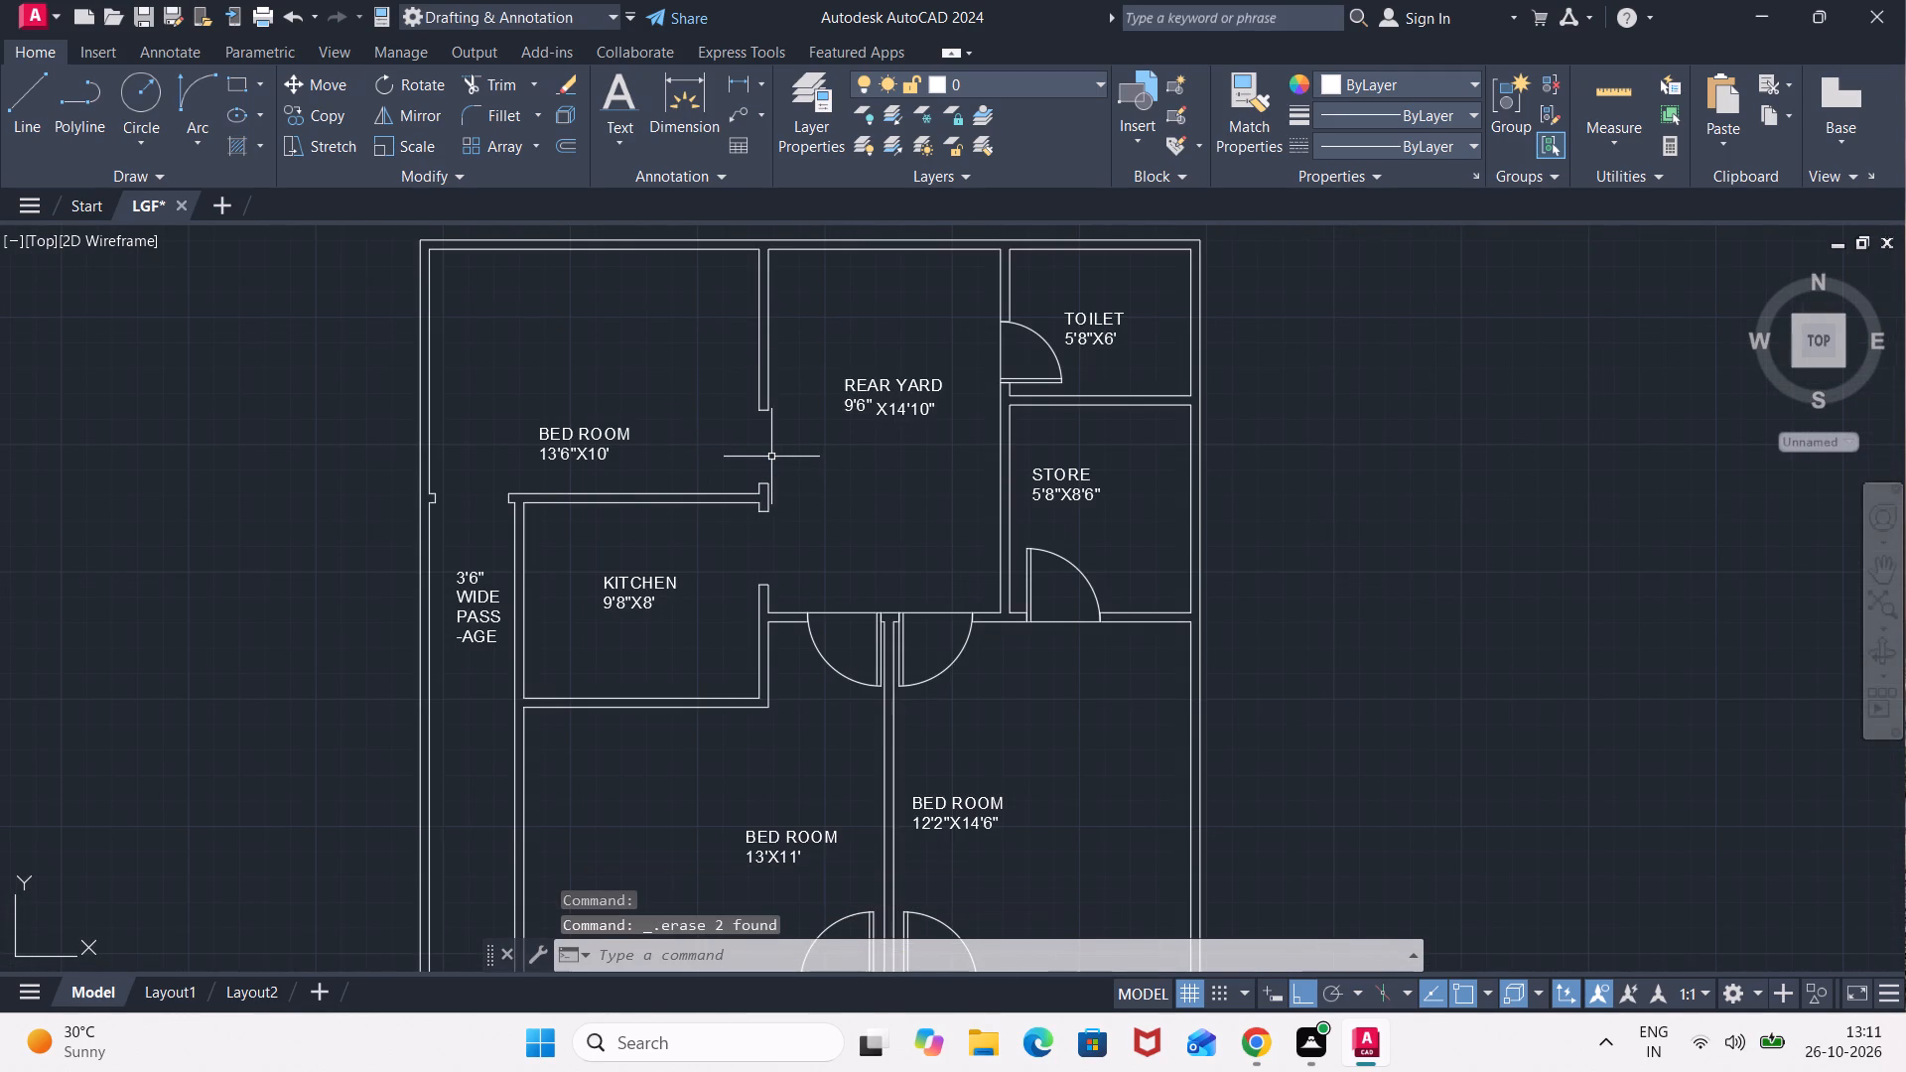
Draw a line across the rear-yard side of the 13'6"X10' bedroom's opening, continuing with a 3' leaf line into the bedroom from the kitchen-side jamb.
{"action": "key", "text": "l"}
{"action": "key", "text": "Return"}
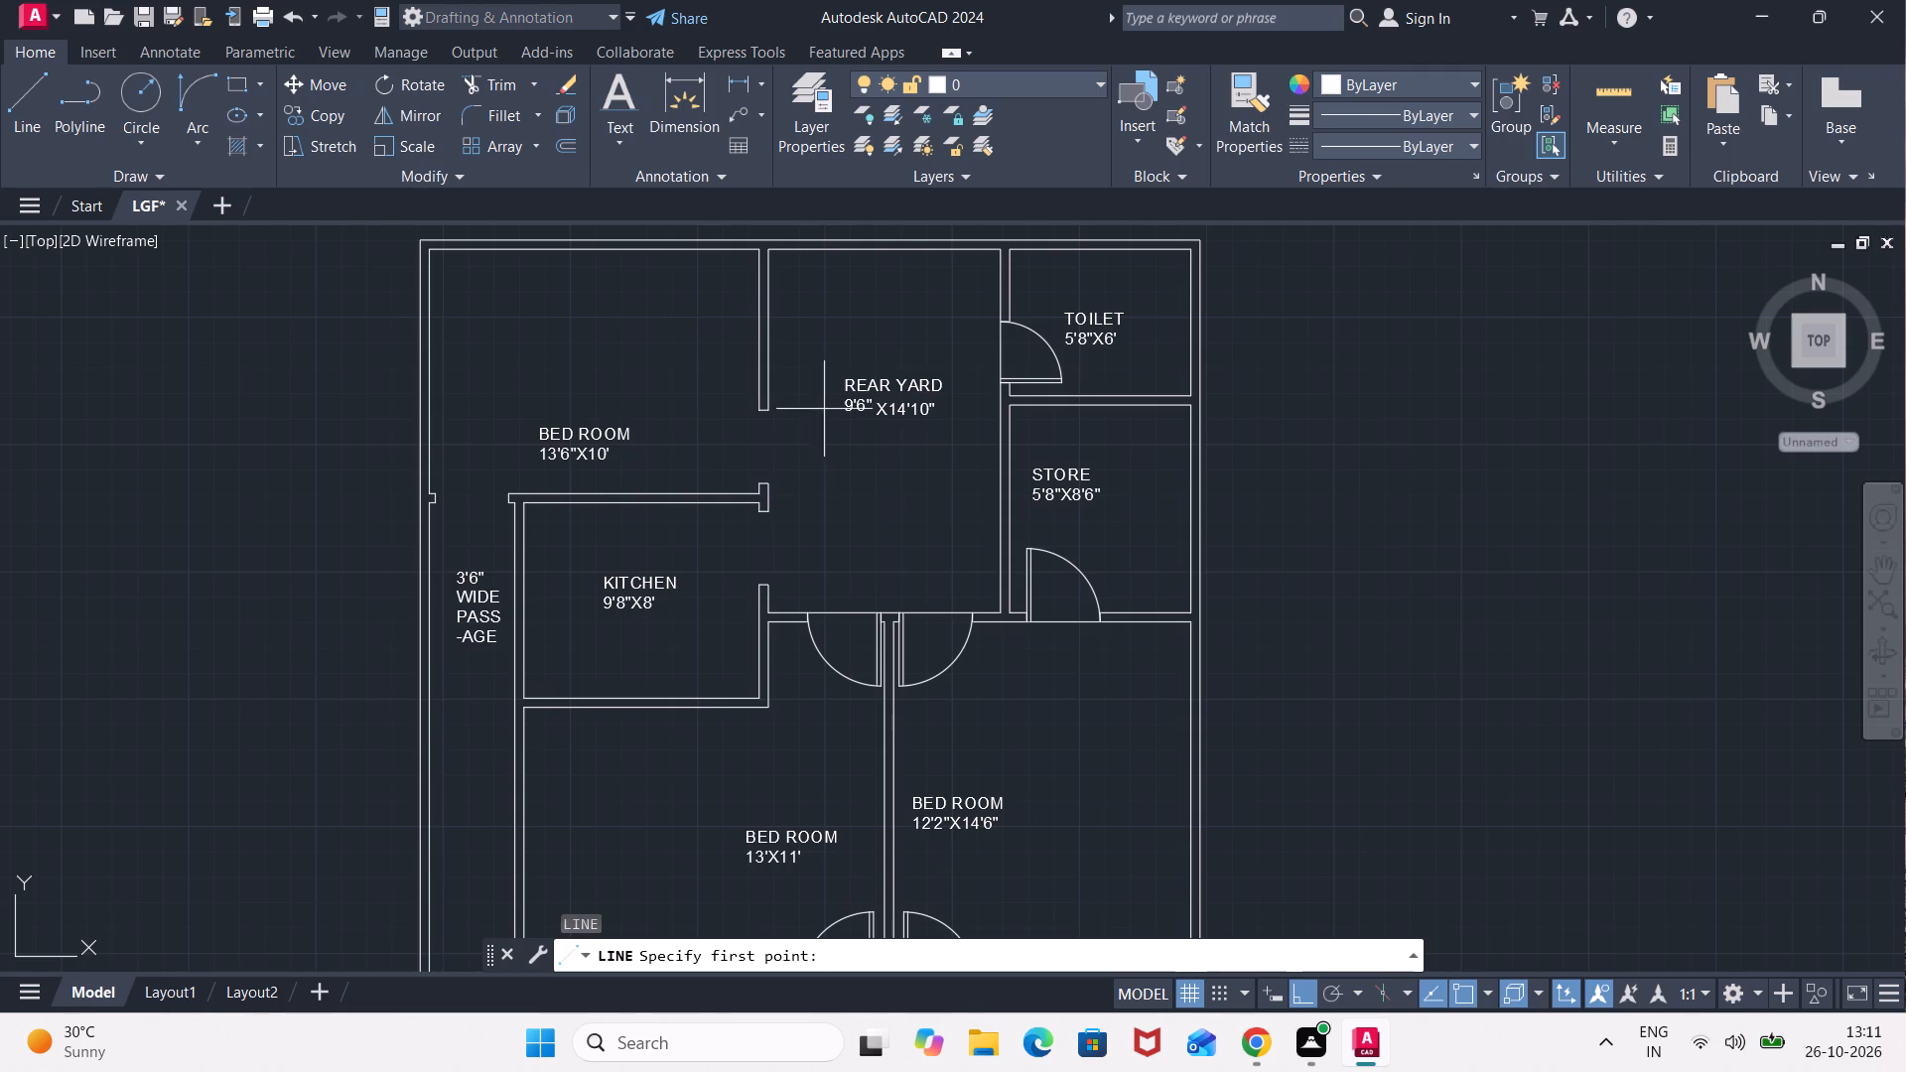
{"action": "scroll", "coordinate": [757, 415], "scroll_direction": "up", "scroll_amount": 2}
{"action": "left_click", "coordinate": [777, 400]}
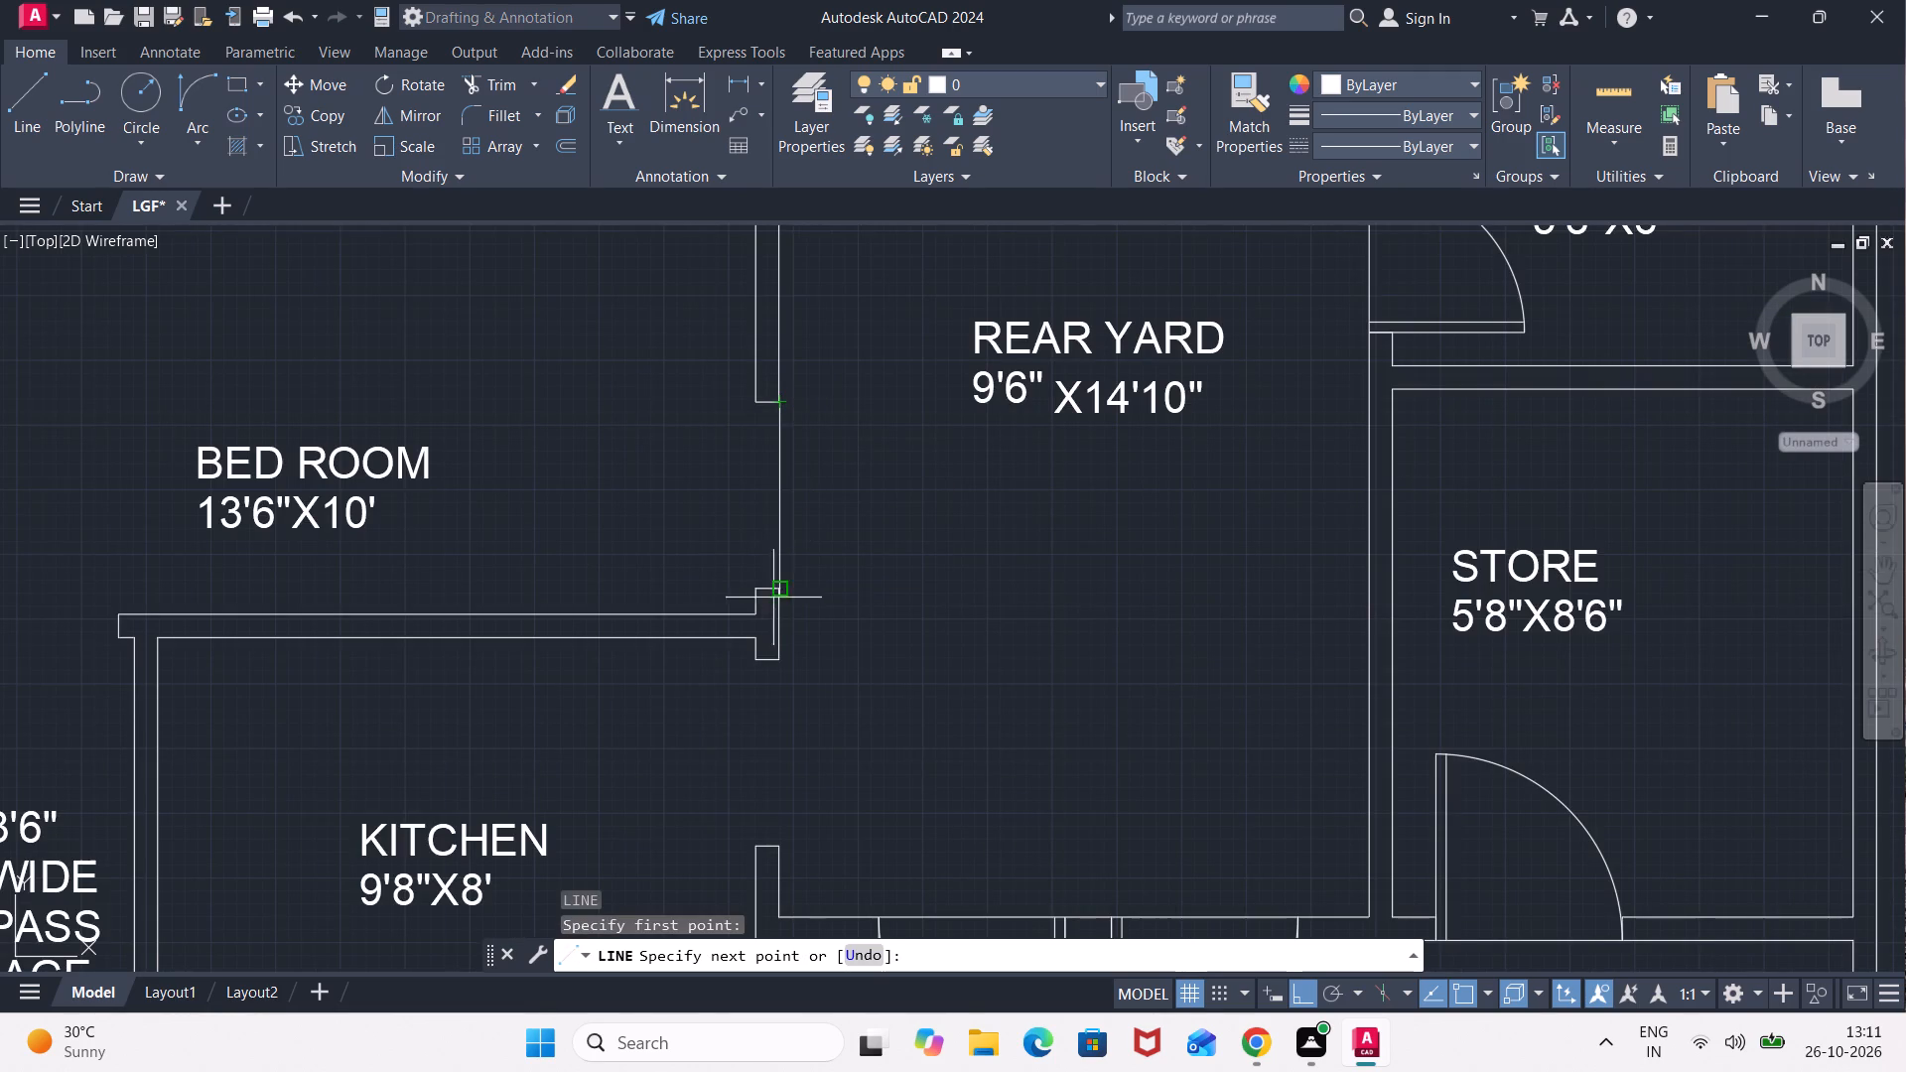
{"action": "left_click", "coordinate": [779, 589]}
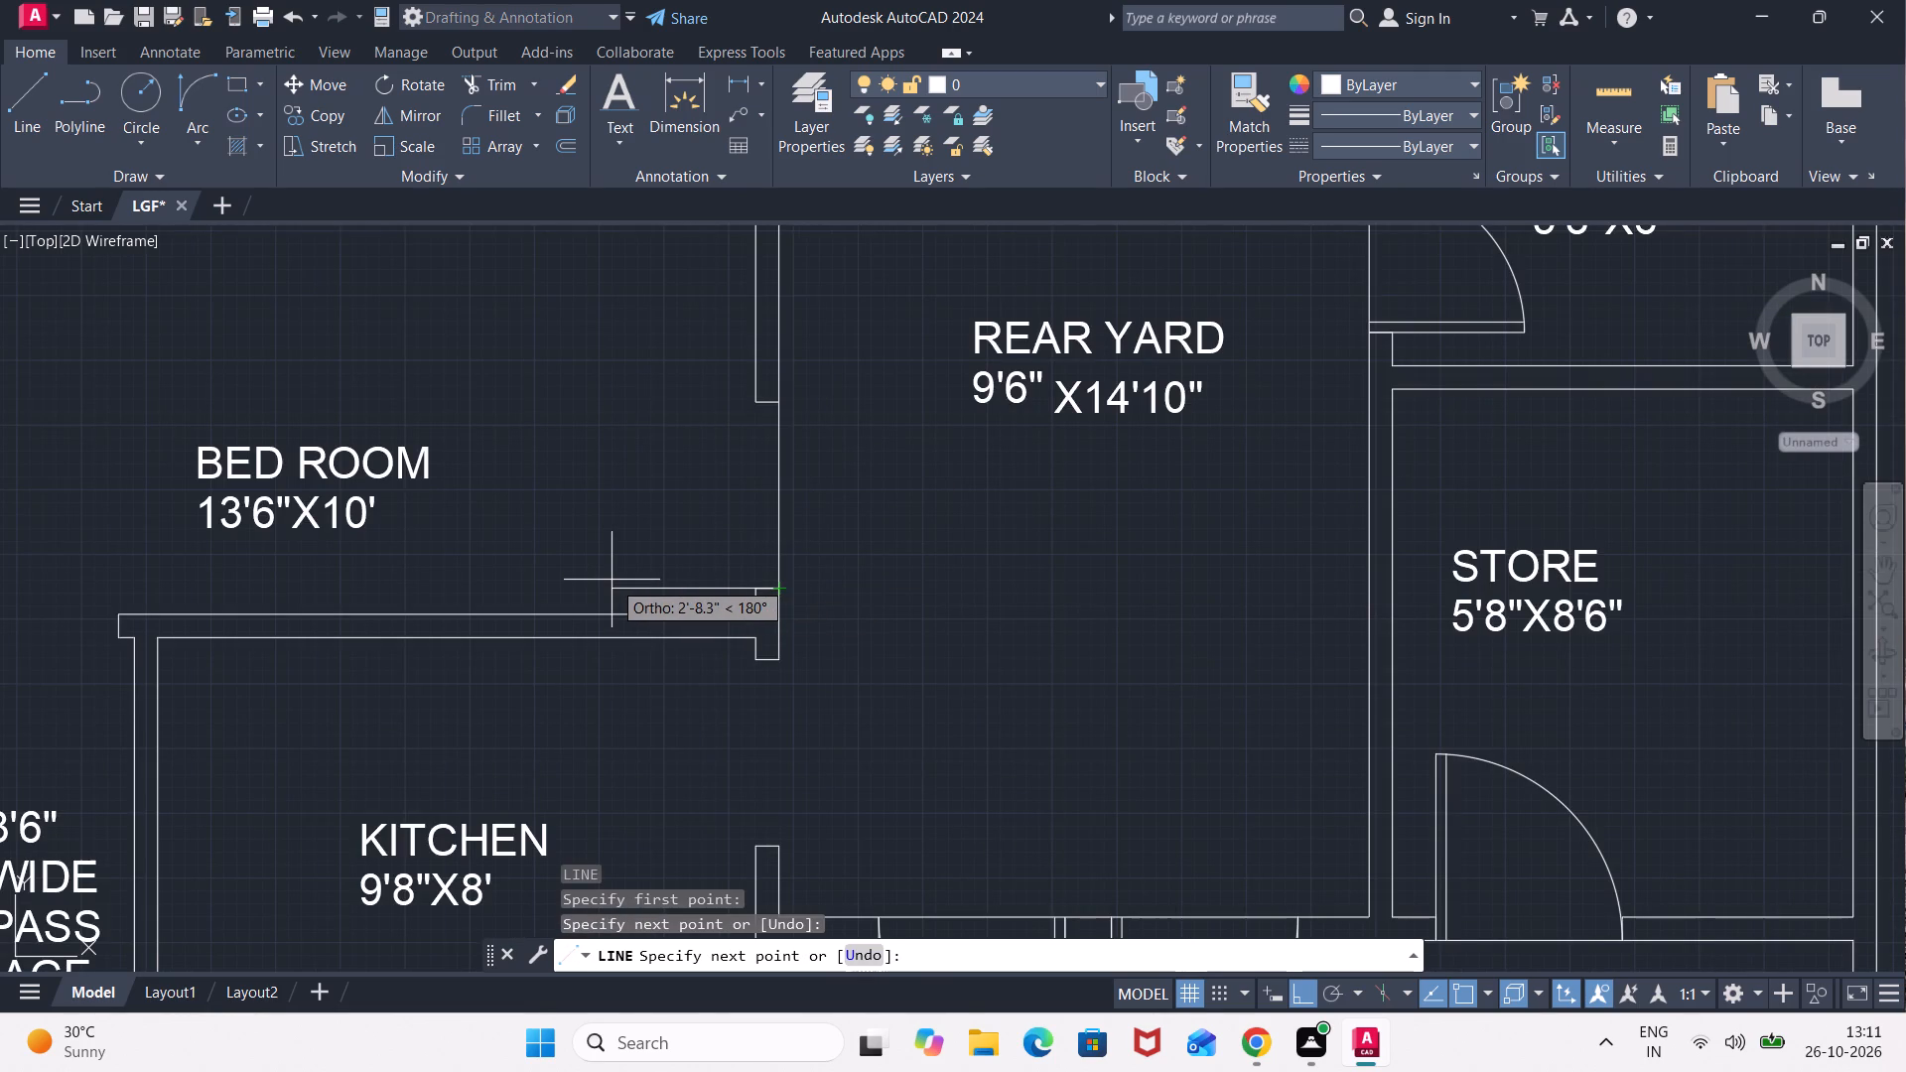
{"action": "type", "text": "3'"}
{"action": "key", "text": "Return"}
{"action": "key", "text": "Escape"}
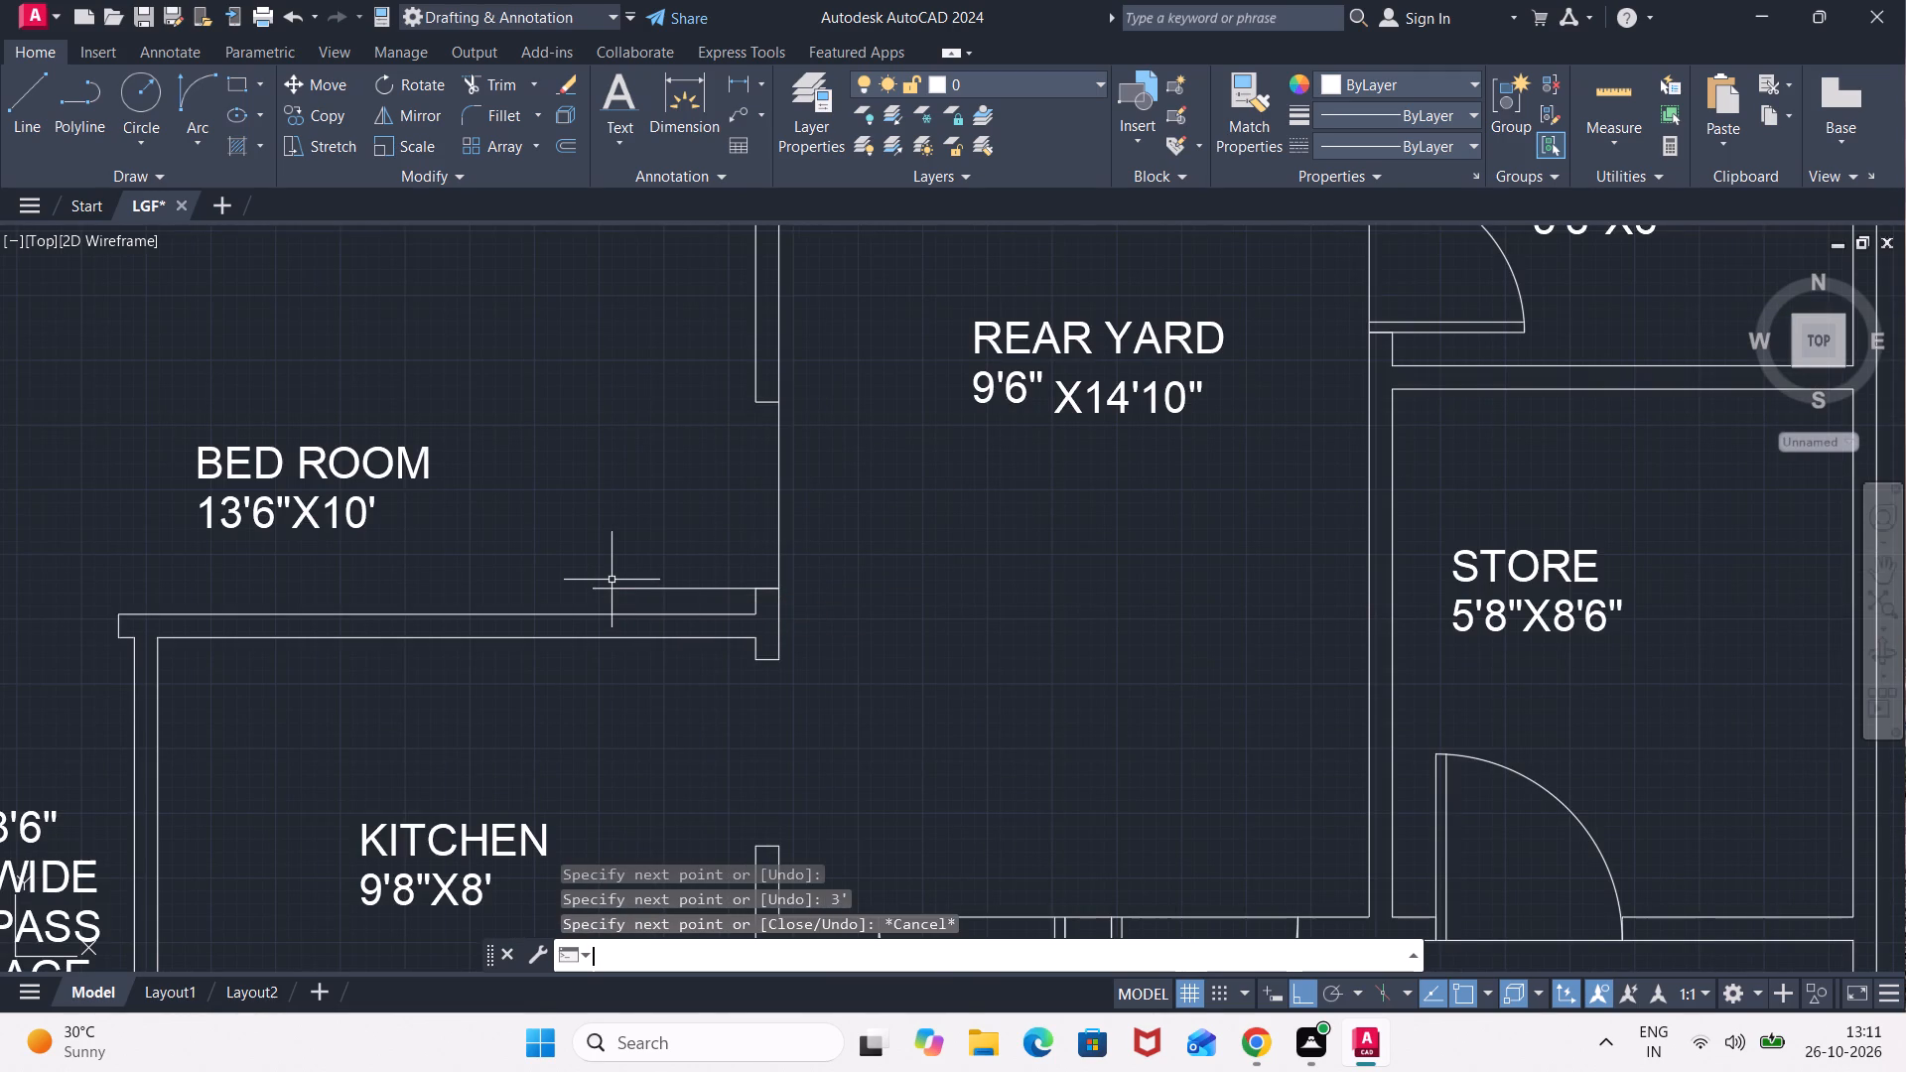
Offset the 13'6"X10' bedroom's 3' door-leaf line 2" toward its opening.
{"action": "key", "text": "o"}
{"action": "key", "text": "Return"}
{"action": "key", "text": "Return"}
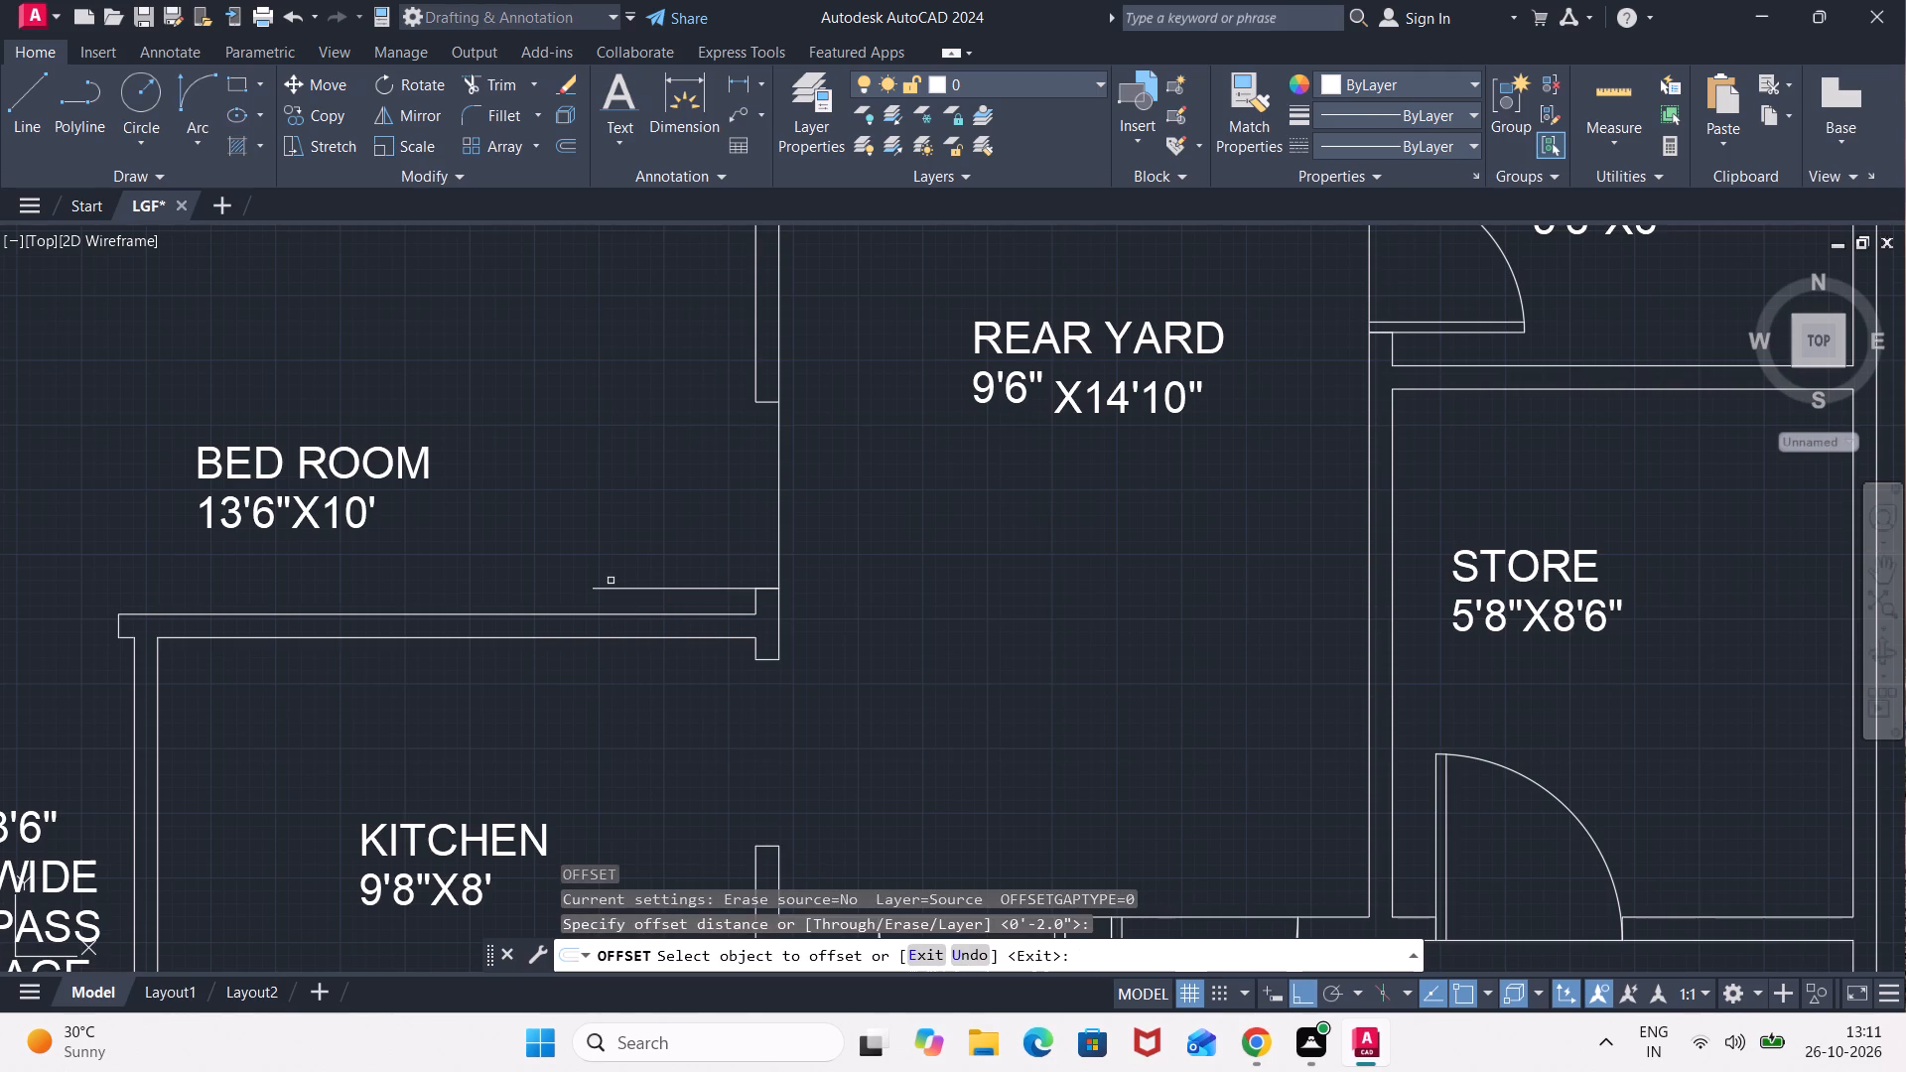
{"action": "left_click", "coordinate": [625, 590]}
{"action": "left_click_drag", "start_coordinate": [634, 521], "coordinate": [637, 512]}
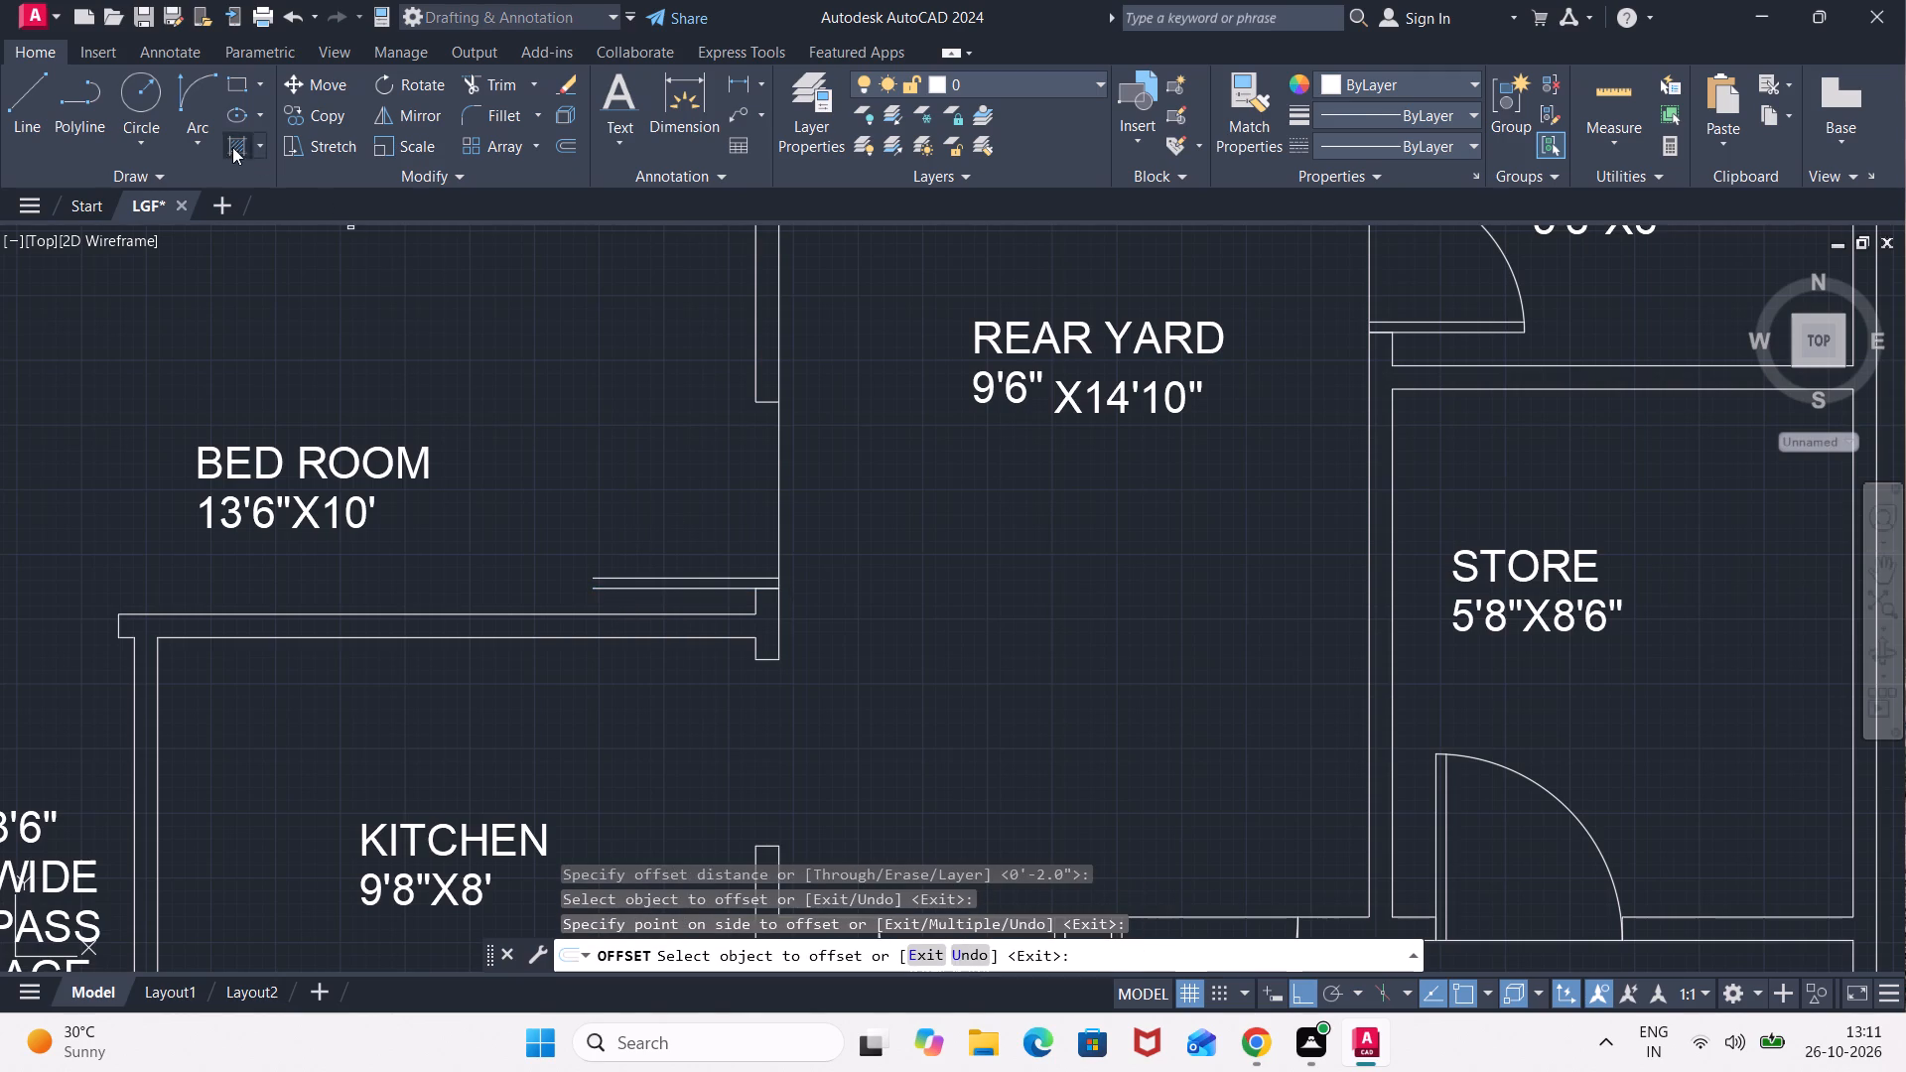
Draw a start-end-direction swing arc from the free end of the 13'6"X10' bedroom's 3' leaf line to the opposite jamb's rear-yard corner.
{"action": "left_click", "coordinate": [180, 133]}
{"action": "left_click", "coordinate": [335, 447]}
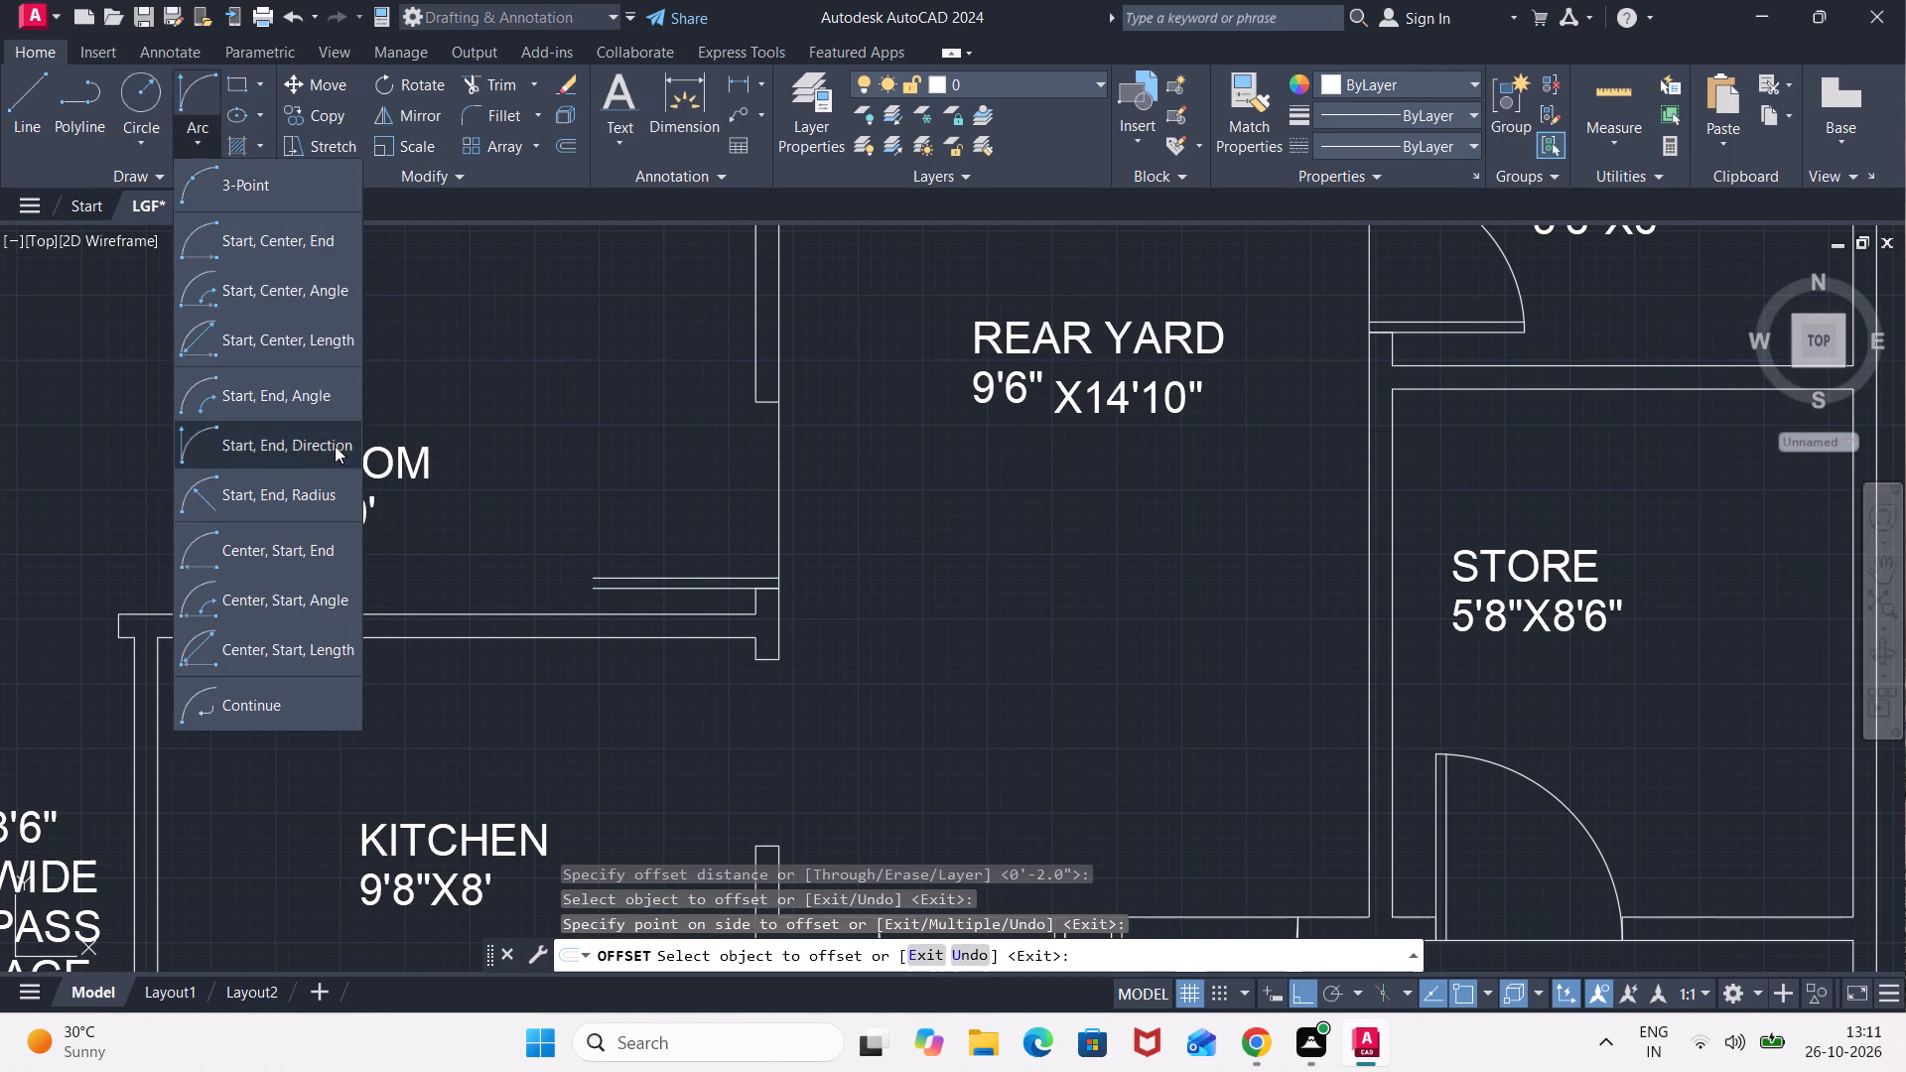
{"action": "scroll", "coordinate": [595, 592], "scroll_direction": "up", "scroll_amount": 1}
{"action": "left_click", "coordinate": [597, 592]}
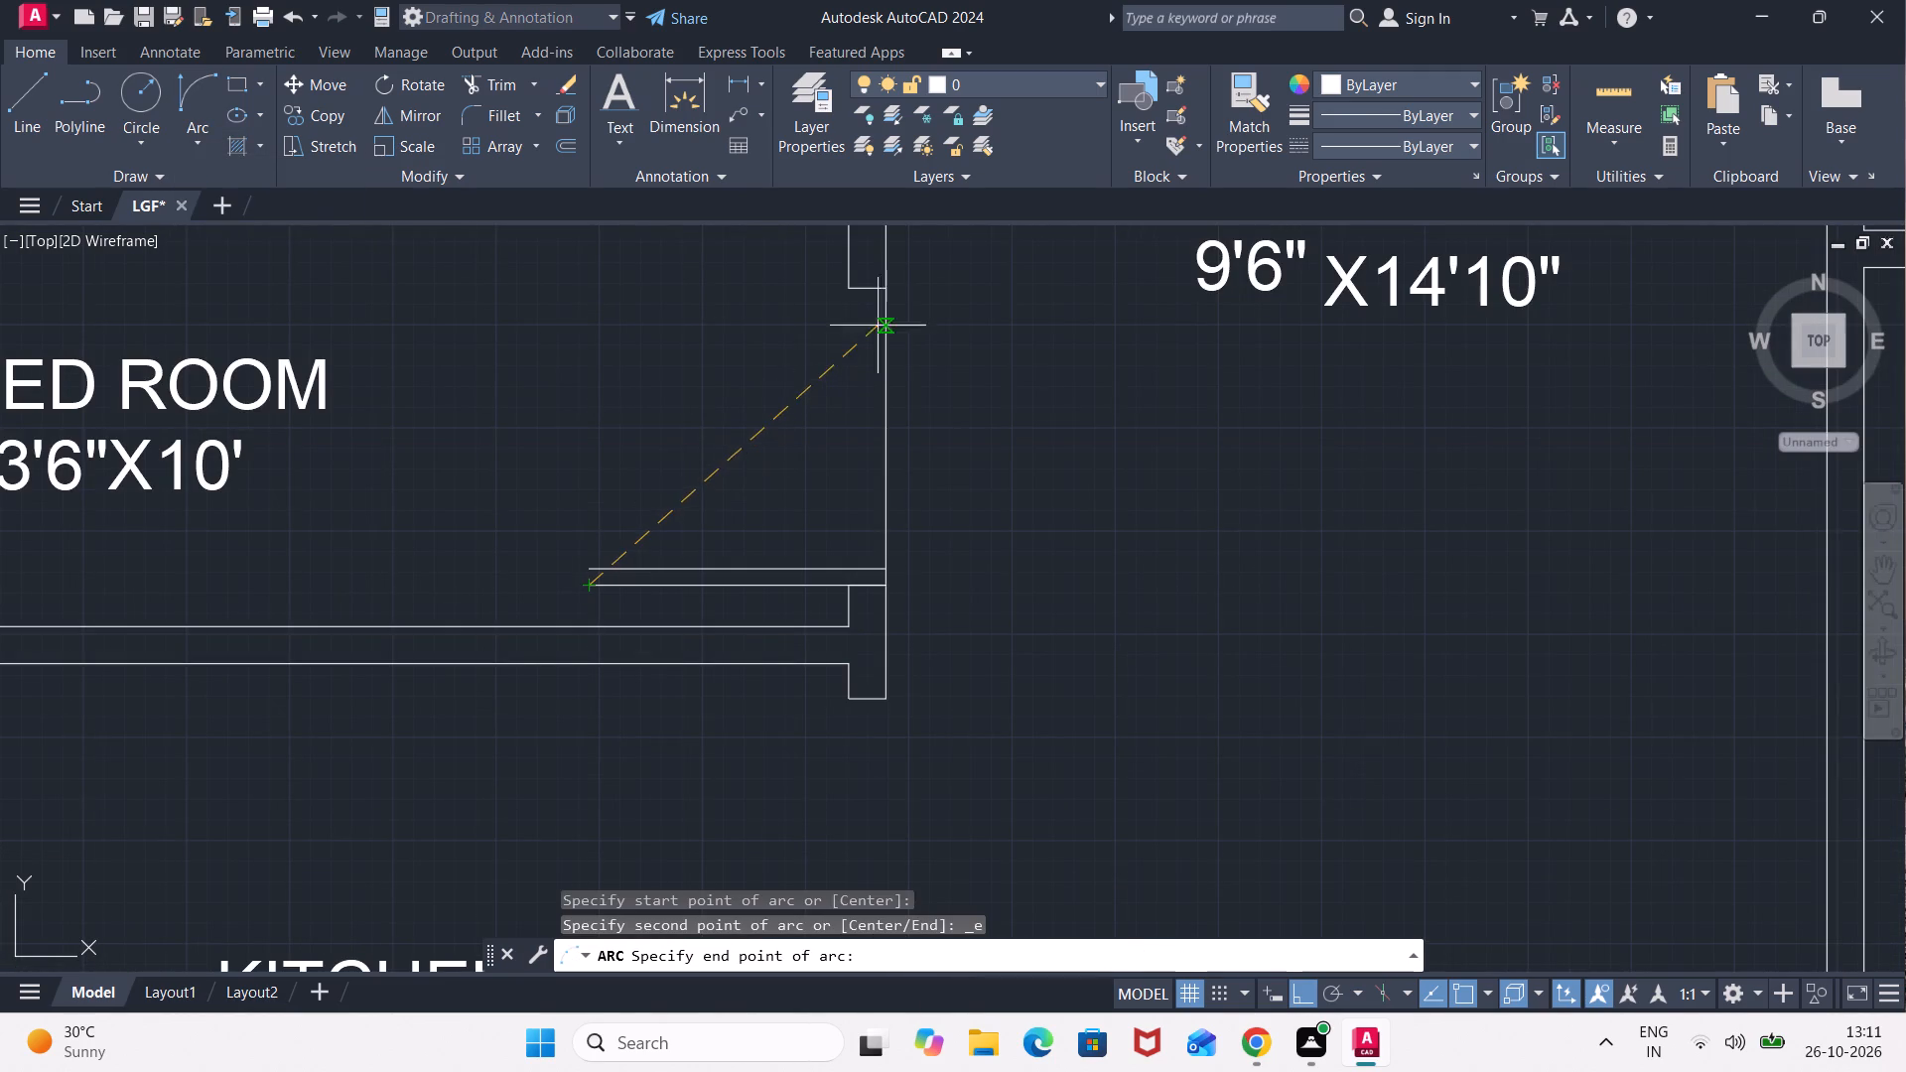
{"action": "left_click", "coordinate": [886, 294]}
{"action": "left_click", "coordinate": [696, 283]}
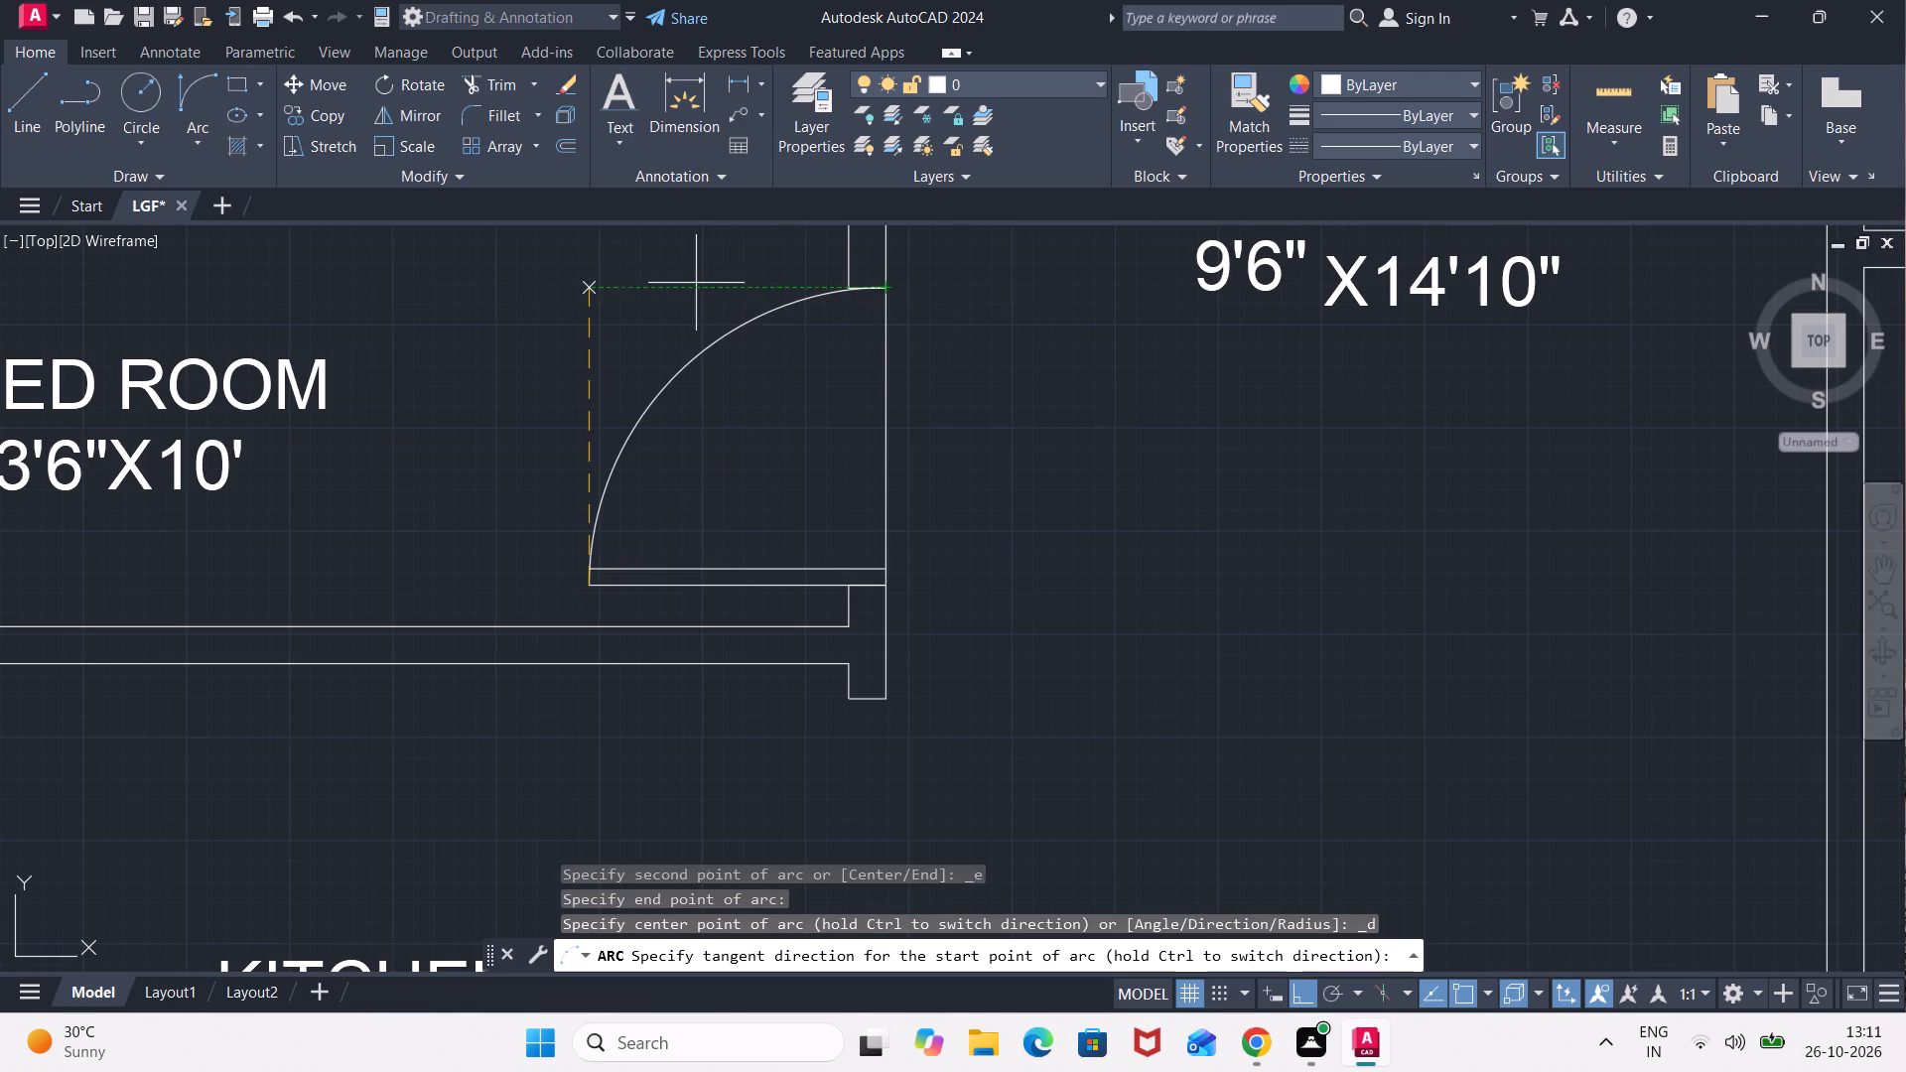
Draw a line across the rear-yard side of the 9'8"X8' kitchen's opening, continuing with a 3' leaf line into the kitchen from the bedroom-side jamb.
{"action": "scroll", "coordinate": [1035, 517], "scroll_direction": "down", "scroll_amount": 1}
{"action": "middle_click_drag", "start_coordinate": [1079, 565], "coordinate": [1101, 410]}
{"action": "scroll", "coordinate": [961, 572], "scroll_direction": "down", "scroll_amount": 1}
{"action": "key", "text": "l"}
{"action": "key", "text": "Return"}
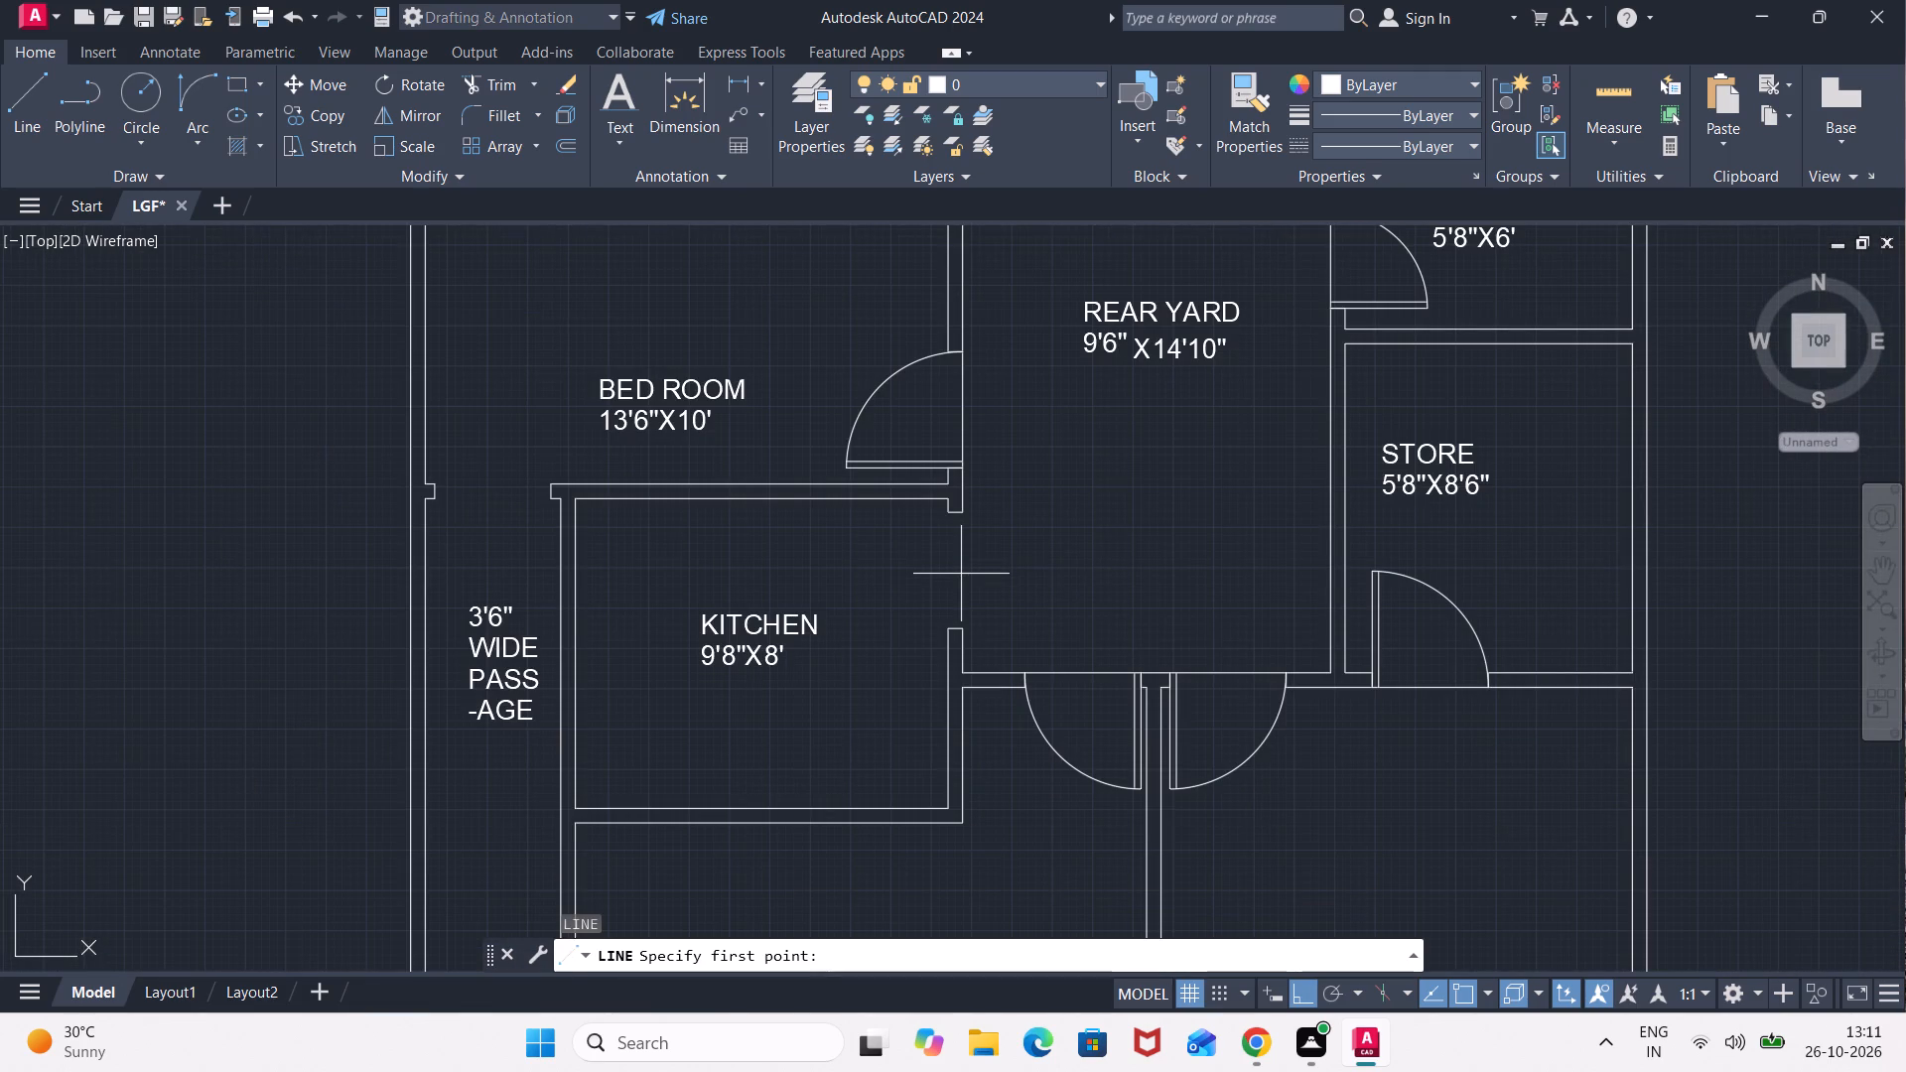
{"action": "left_click", "coordinate": [964, 626]}
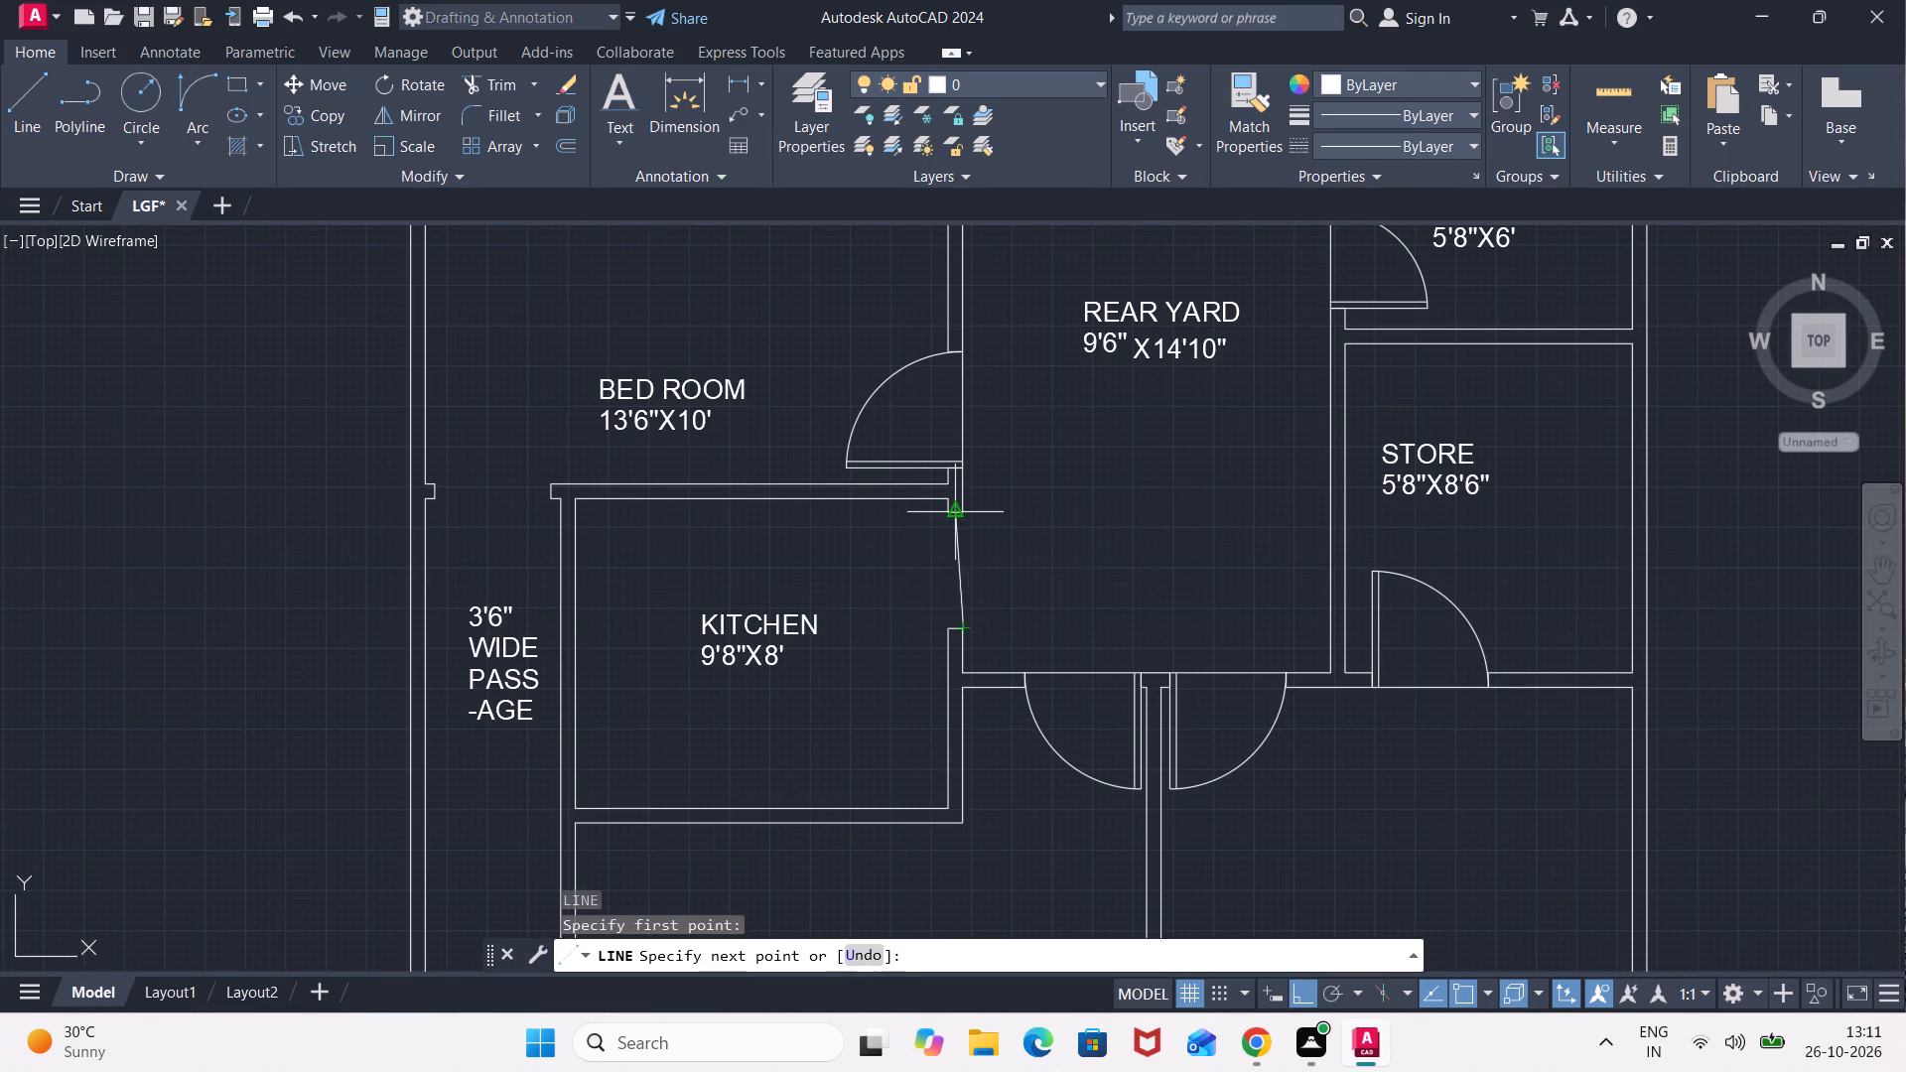
{"action": "left_click", "coordinate": [964, 508]}
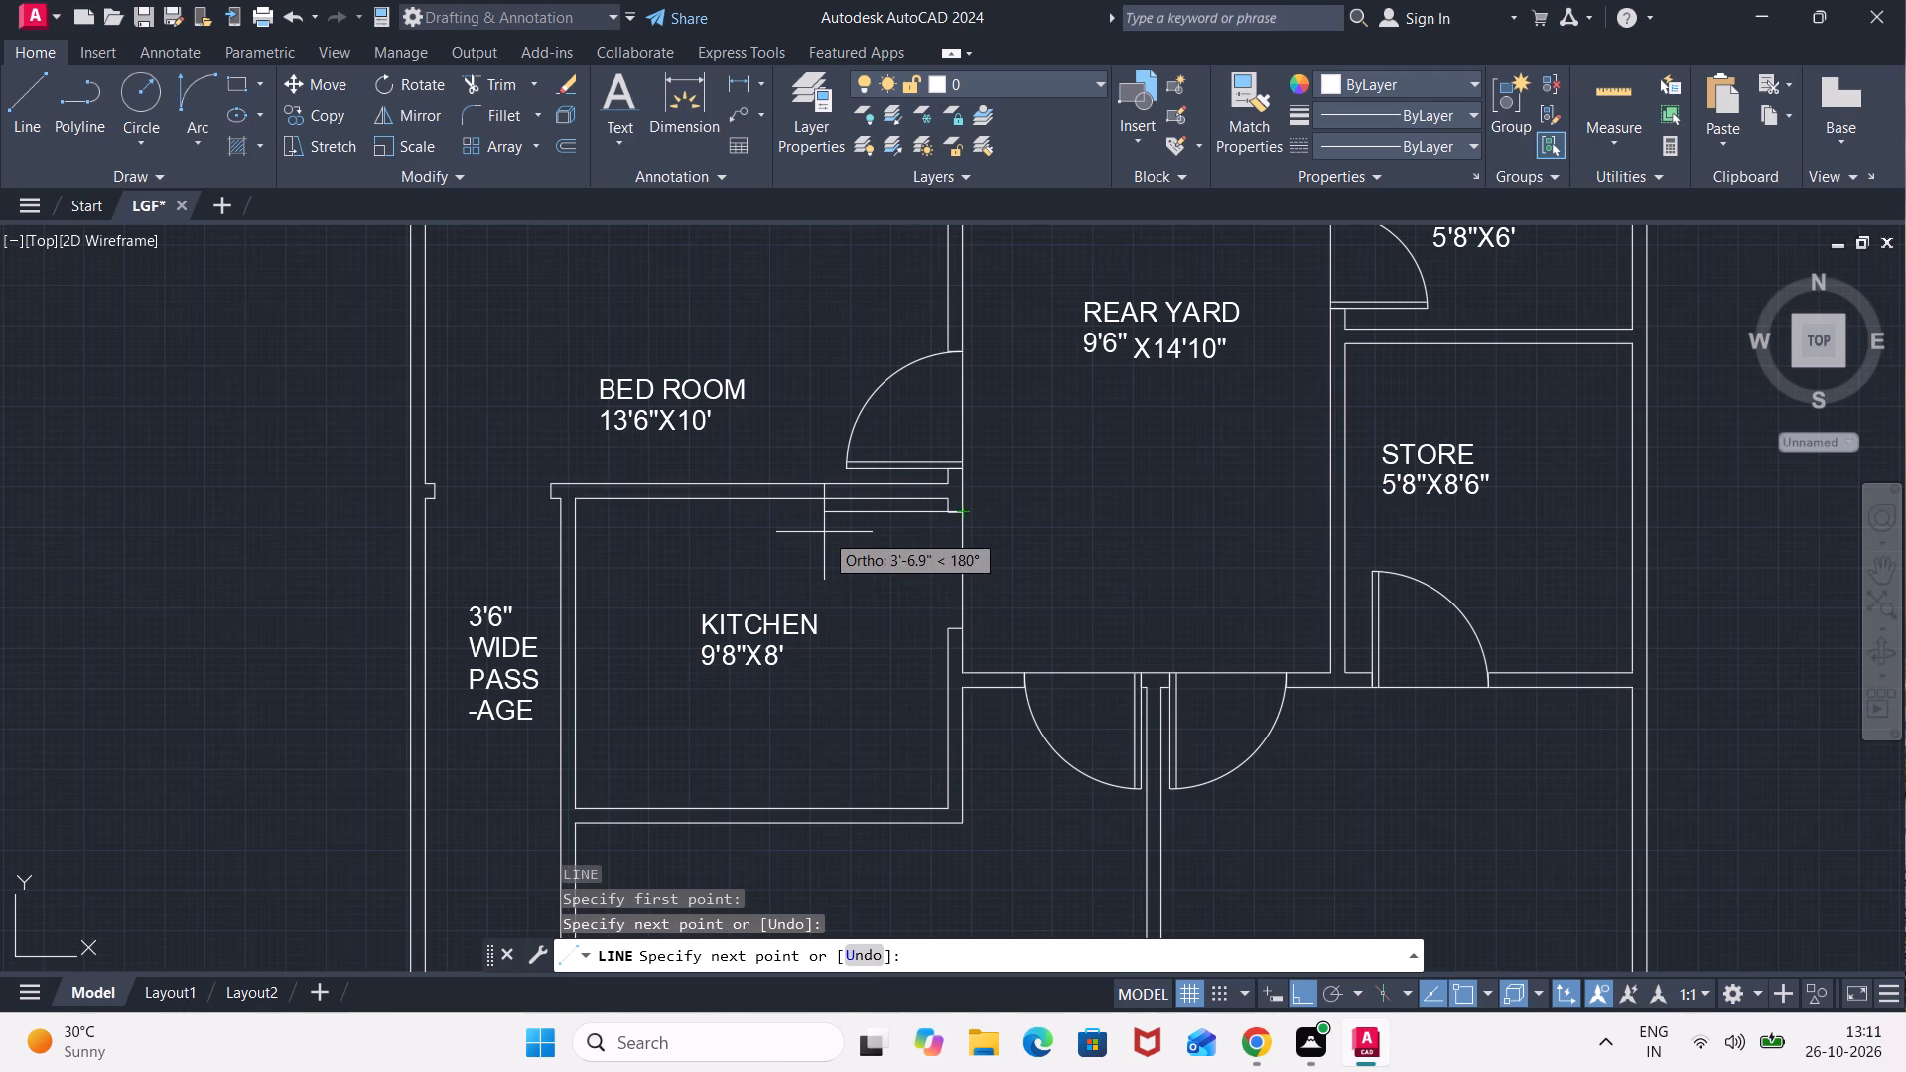
{"action": "type", "text": "3'"}
{"action": "key", "text": "Return"}
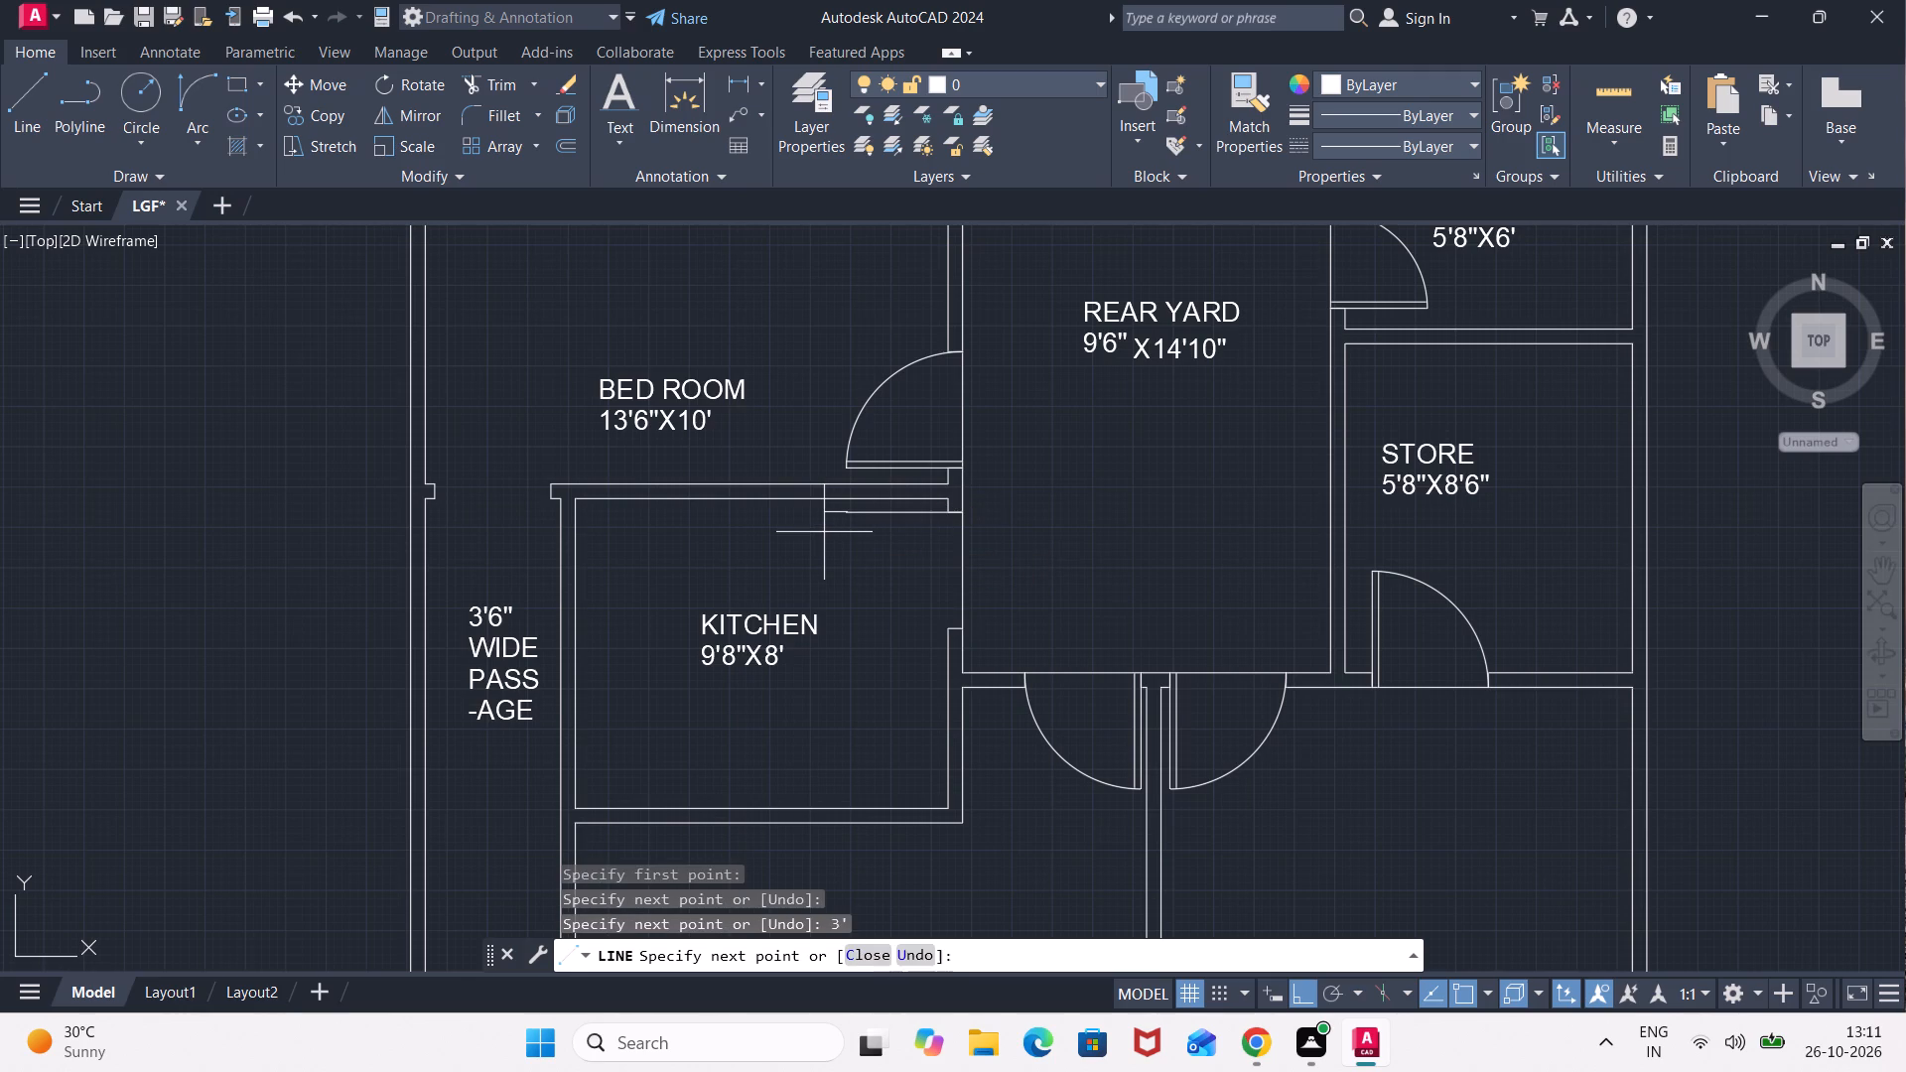
{"action": "key", "text": "Escape"}
Offset the 9'8"X8' kitchen's 3' door-leaf line 2" toward its opening.
{"action": "key", "text": "o"}
{"action": "key", "text": "Return"}
{"action": "key", "text": "Return"}
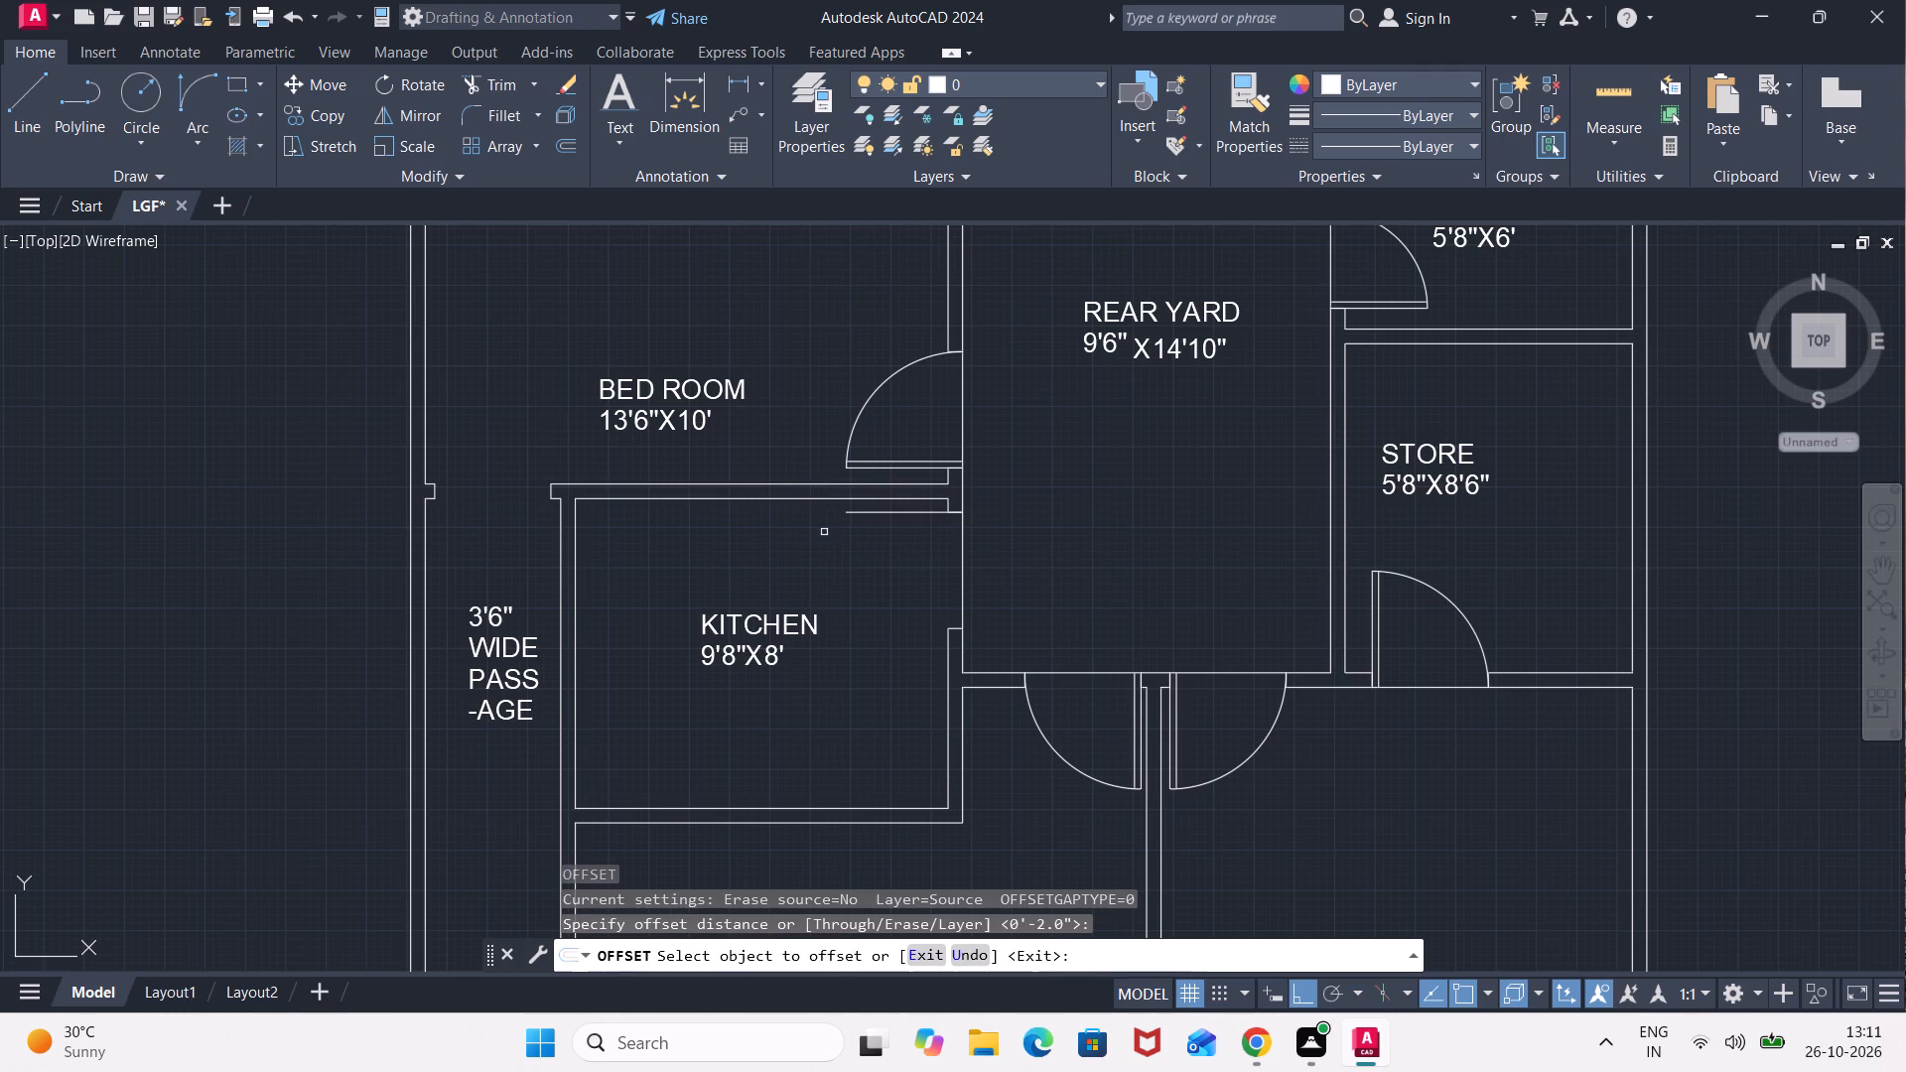
{"action": "scroll", "coordinate": [901, 504], "scroll_direction": "up", "scroll_amount": 1}
{"action": "left_click", "coordinate": [906, 517]}
{"action": "left_click", "coordinate": [910, 627]}
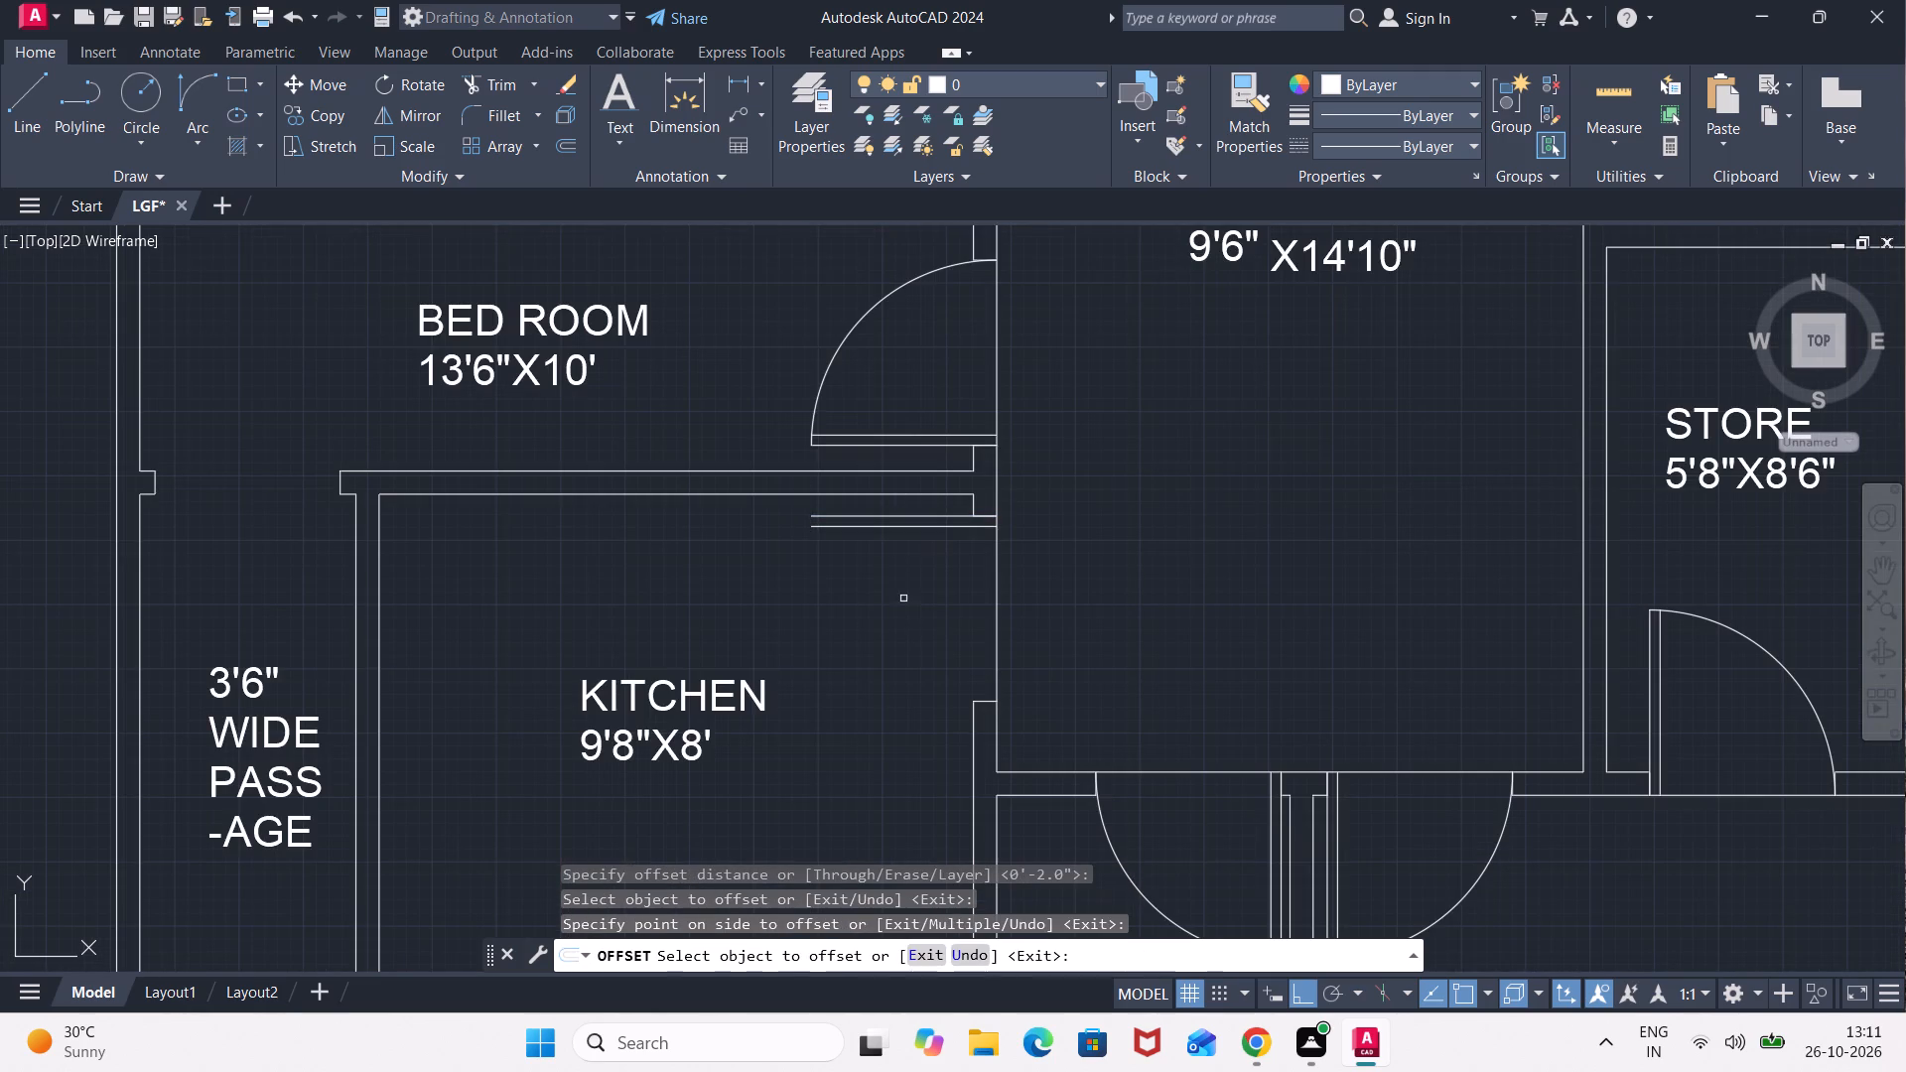
Draw a start-end-direction swing arc from the free end of the kitchen's 3' leaf line to the opposite jamb's rear-yard corner.
{"action": "left_click", "coordinate": [201, 135]}
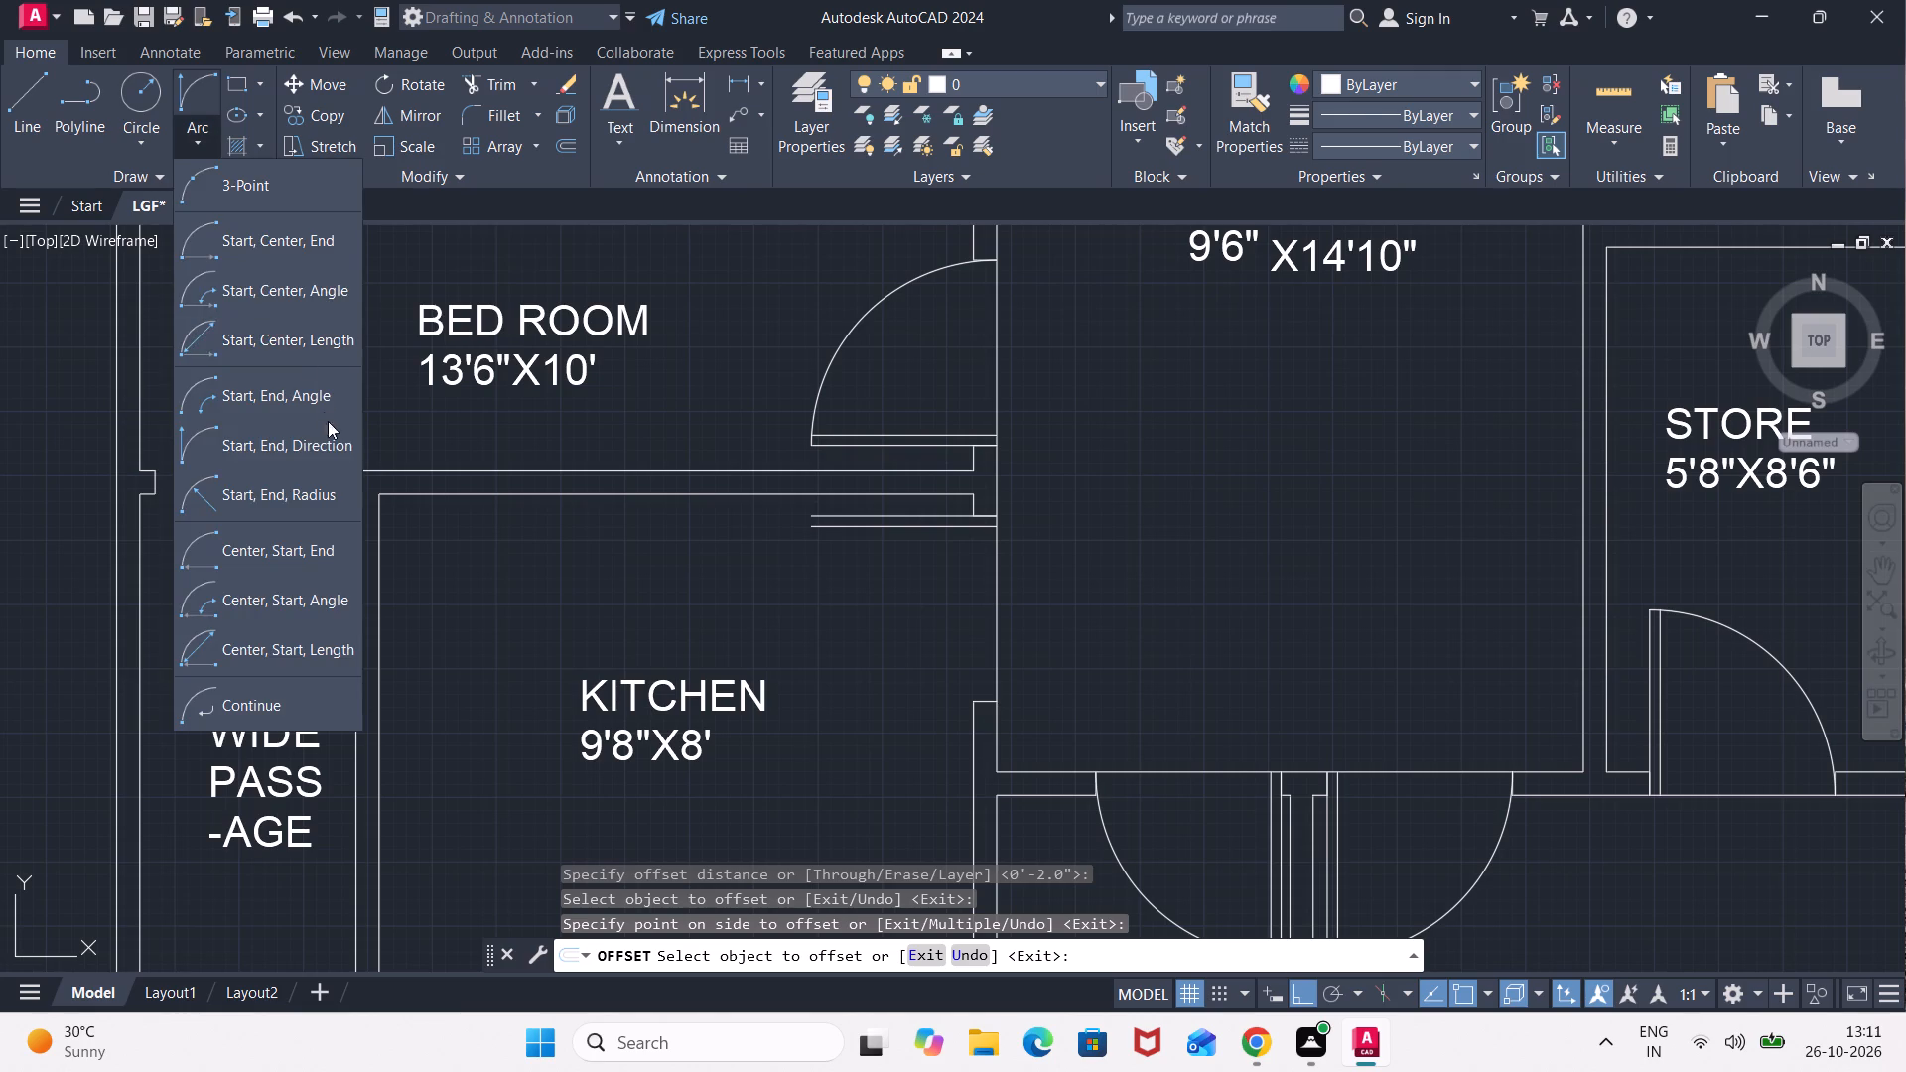
{"action": "left_click", "coordinate": [333, 434]}
{"action": "left_click", "coordinate": [819, 512]}
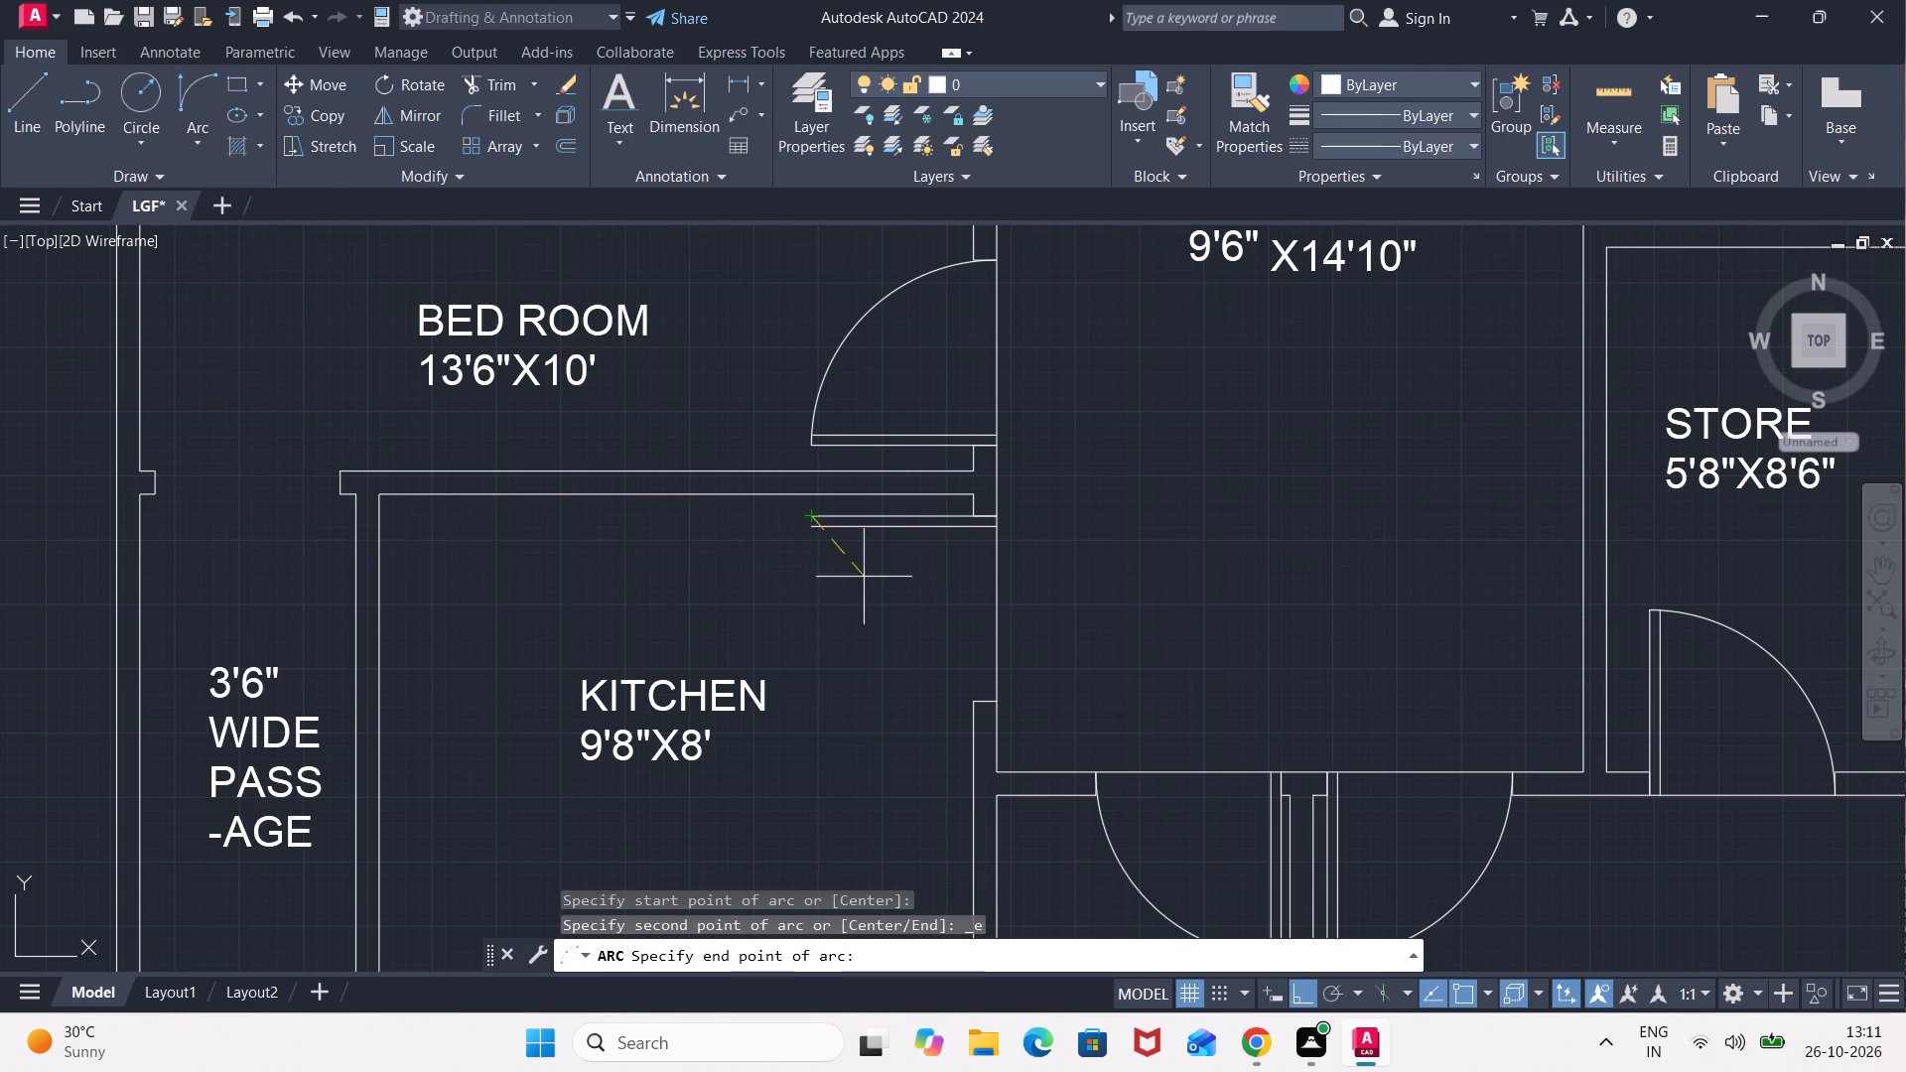
{"action": "left_click", "coordinate": [1001, 701]}
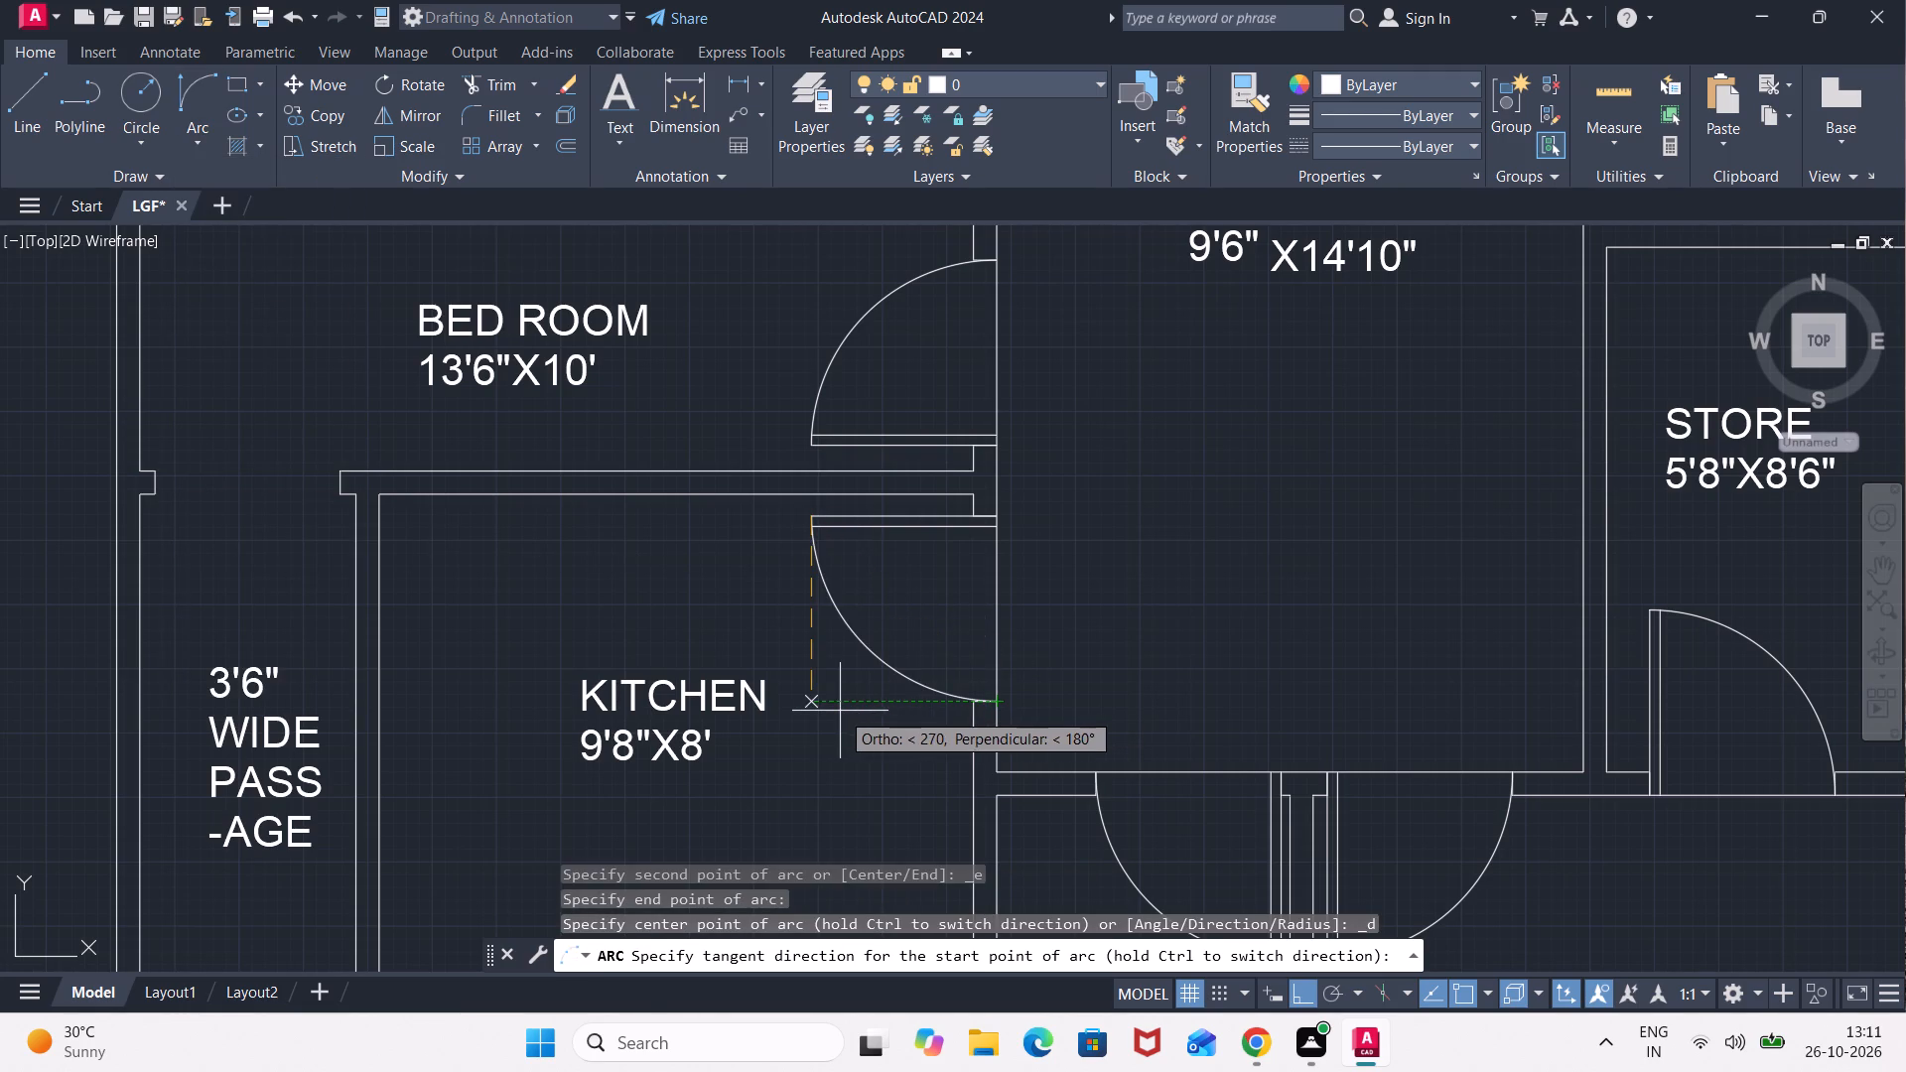
{"action": "left_click", "coordinate": [837, 711]}
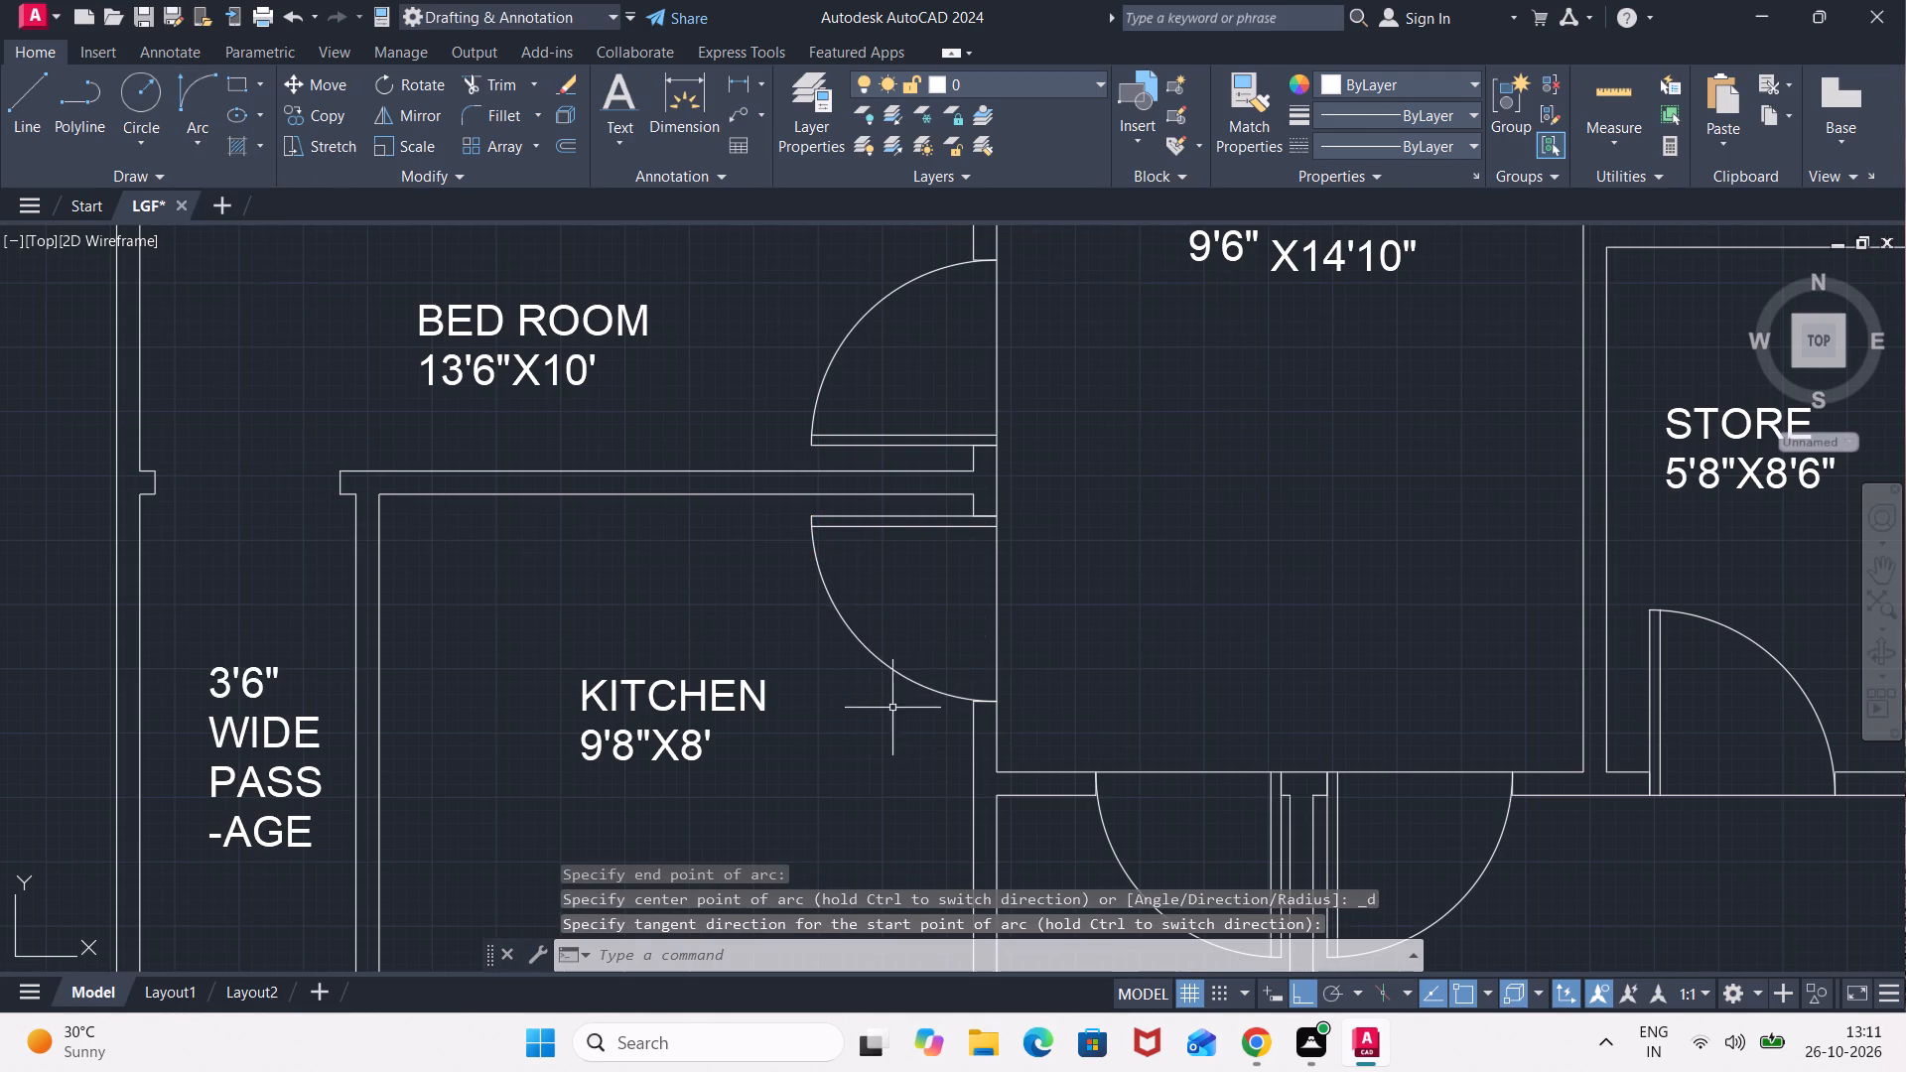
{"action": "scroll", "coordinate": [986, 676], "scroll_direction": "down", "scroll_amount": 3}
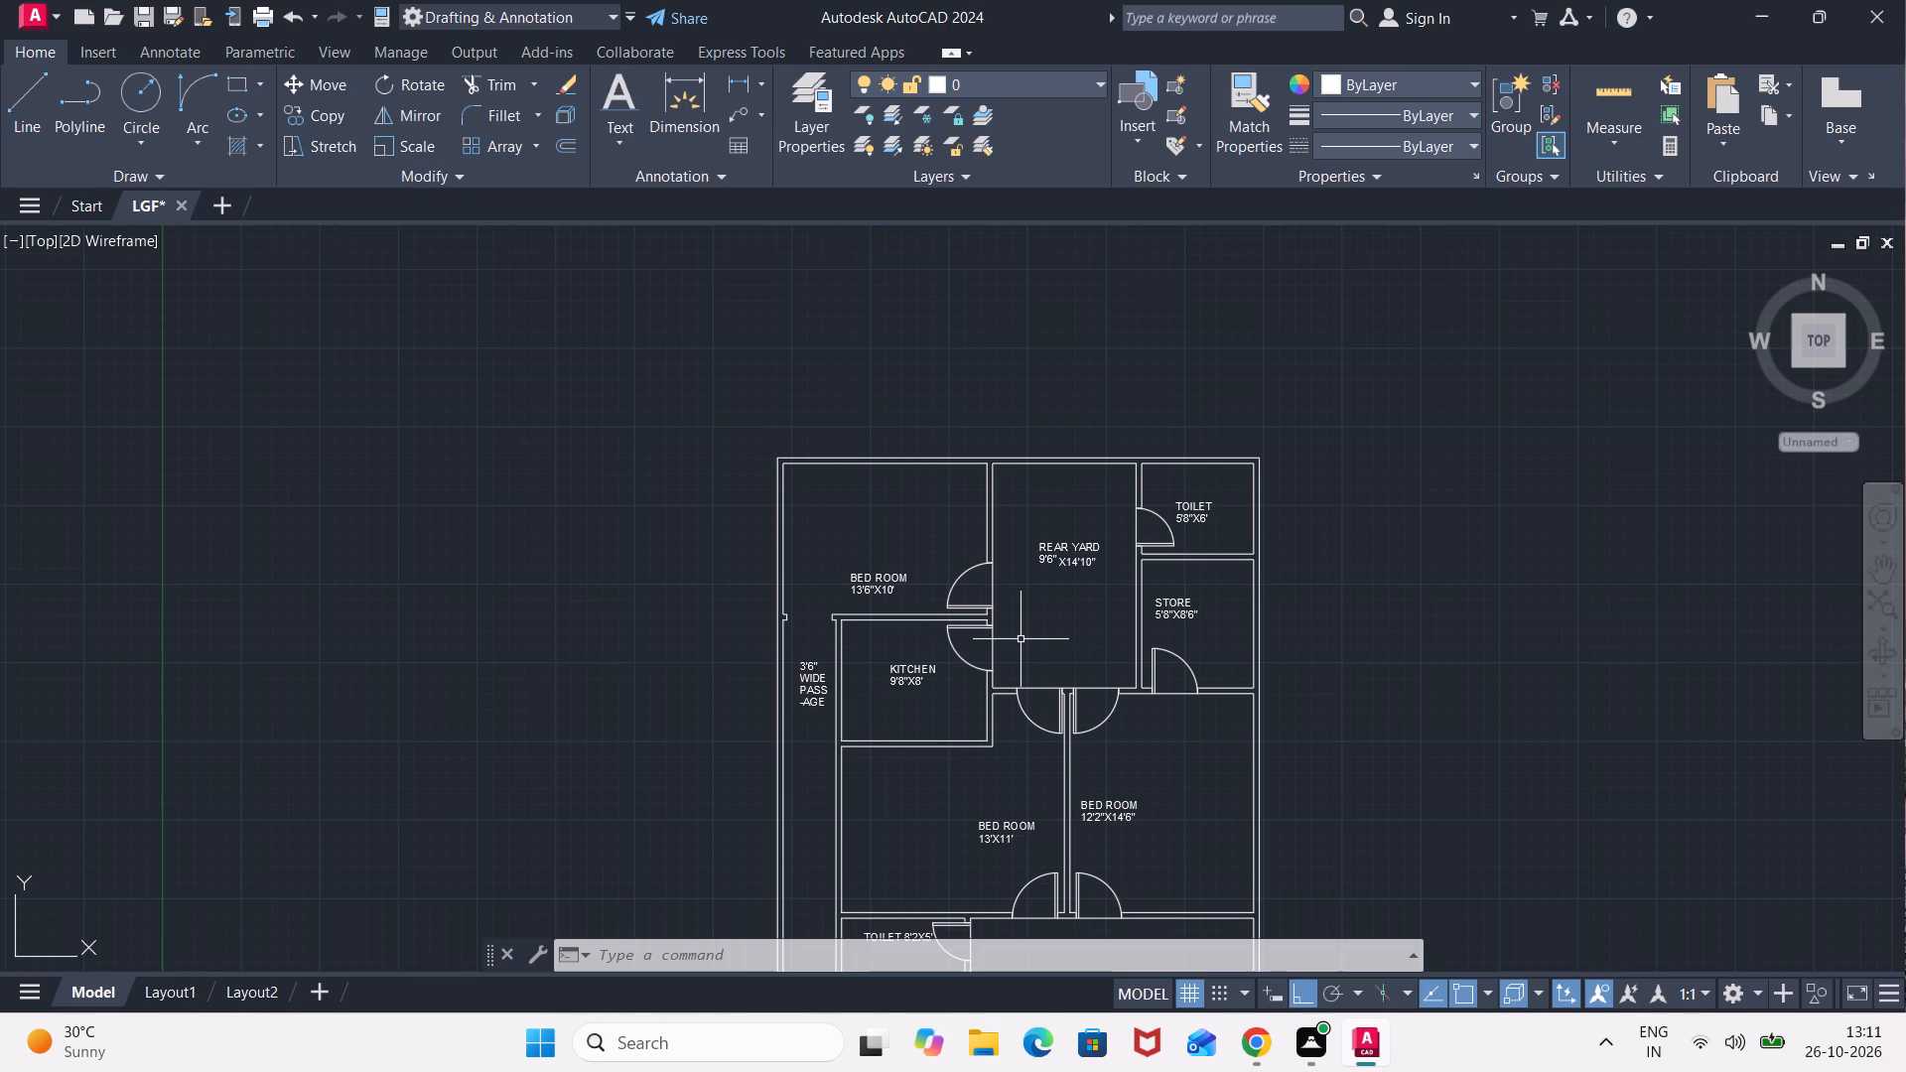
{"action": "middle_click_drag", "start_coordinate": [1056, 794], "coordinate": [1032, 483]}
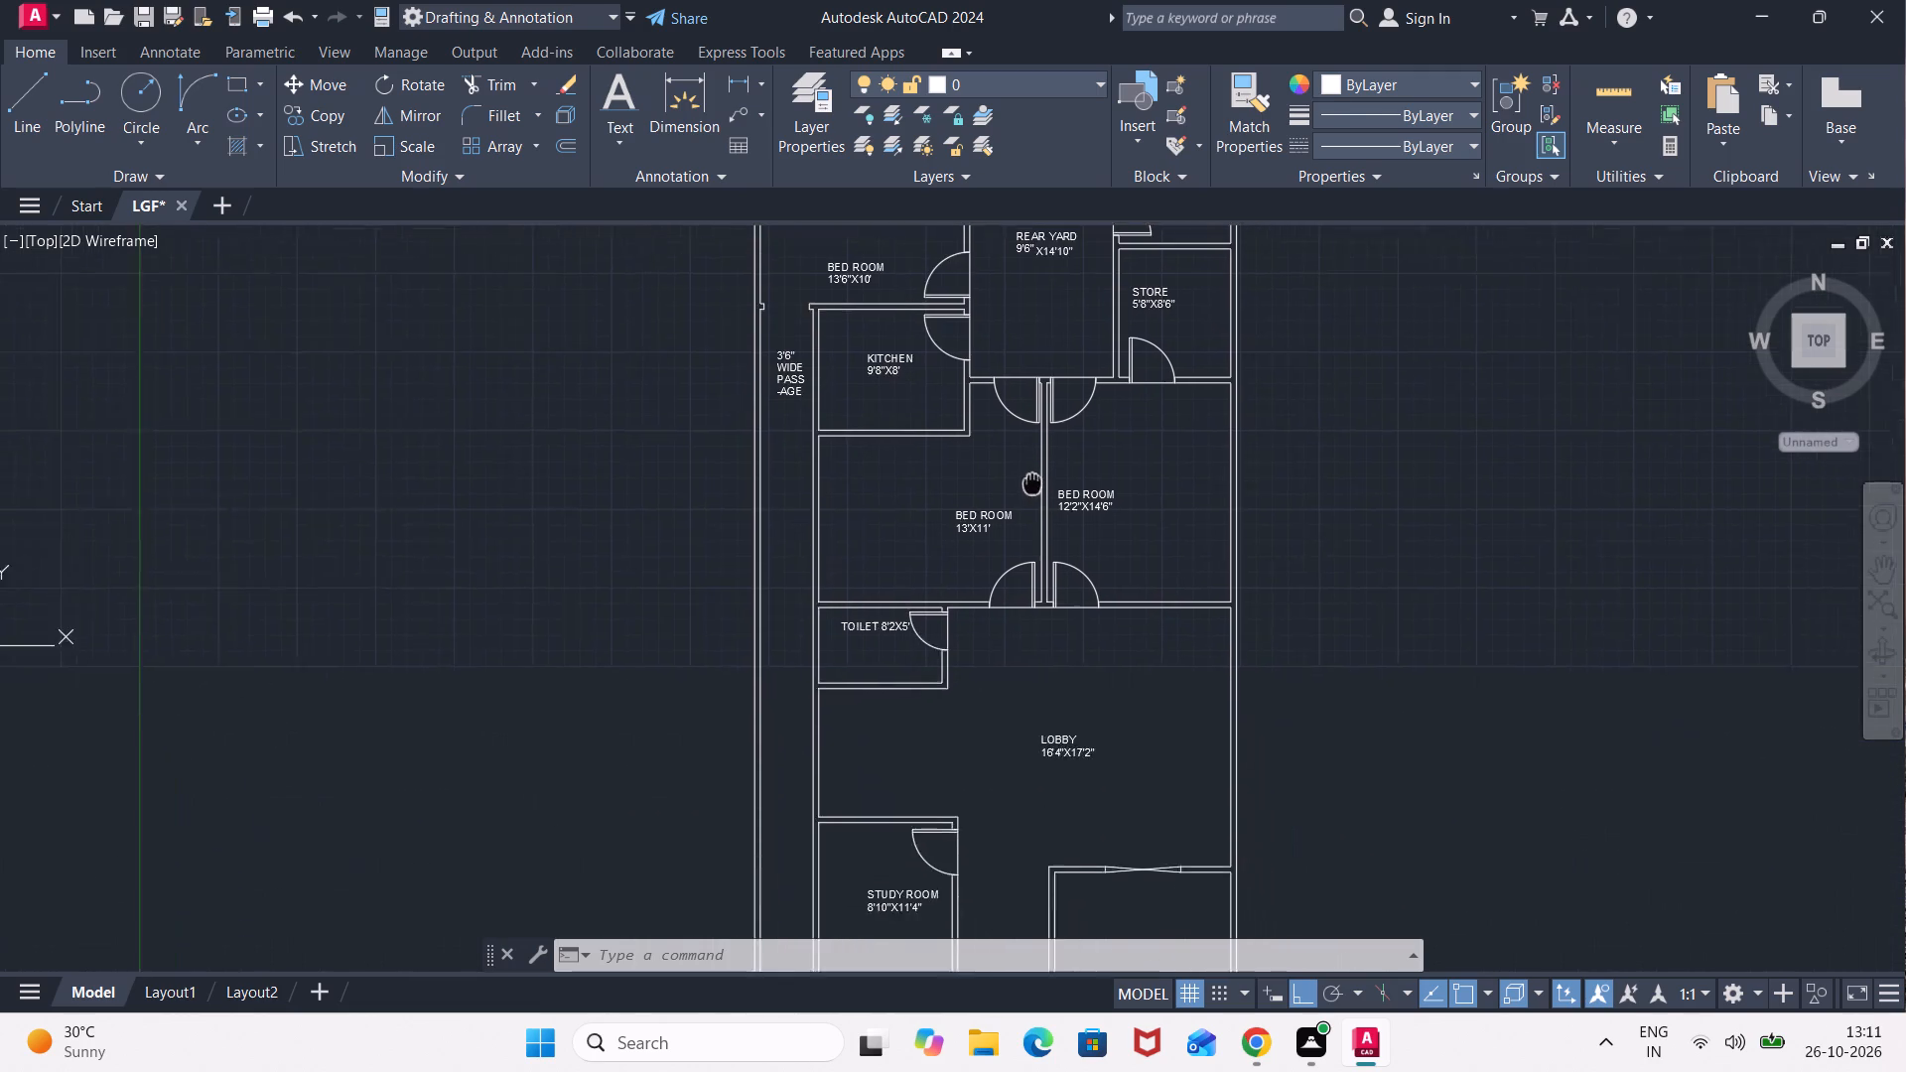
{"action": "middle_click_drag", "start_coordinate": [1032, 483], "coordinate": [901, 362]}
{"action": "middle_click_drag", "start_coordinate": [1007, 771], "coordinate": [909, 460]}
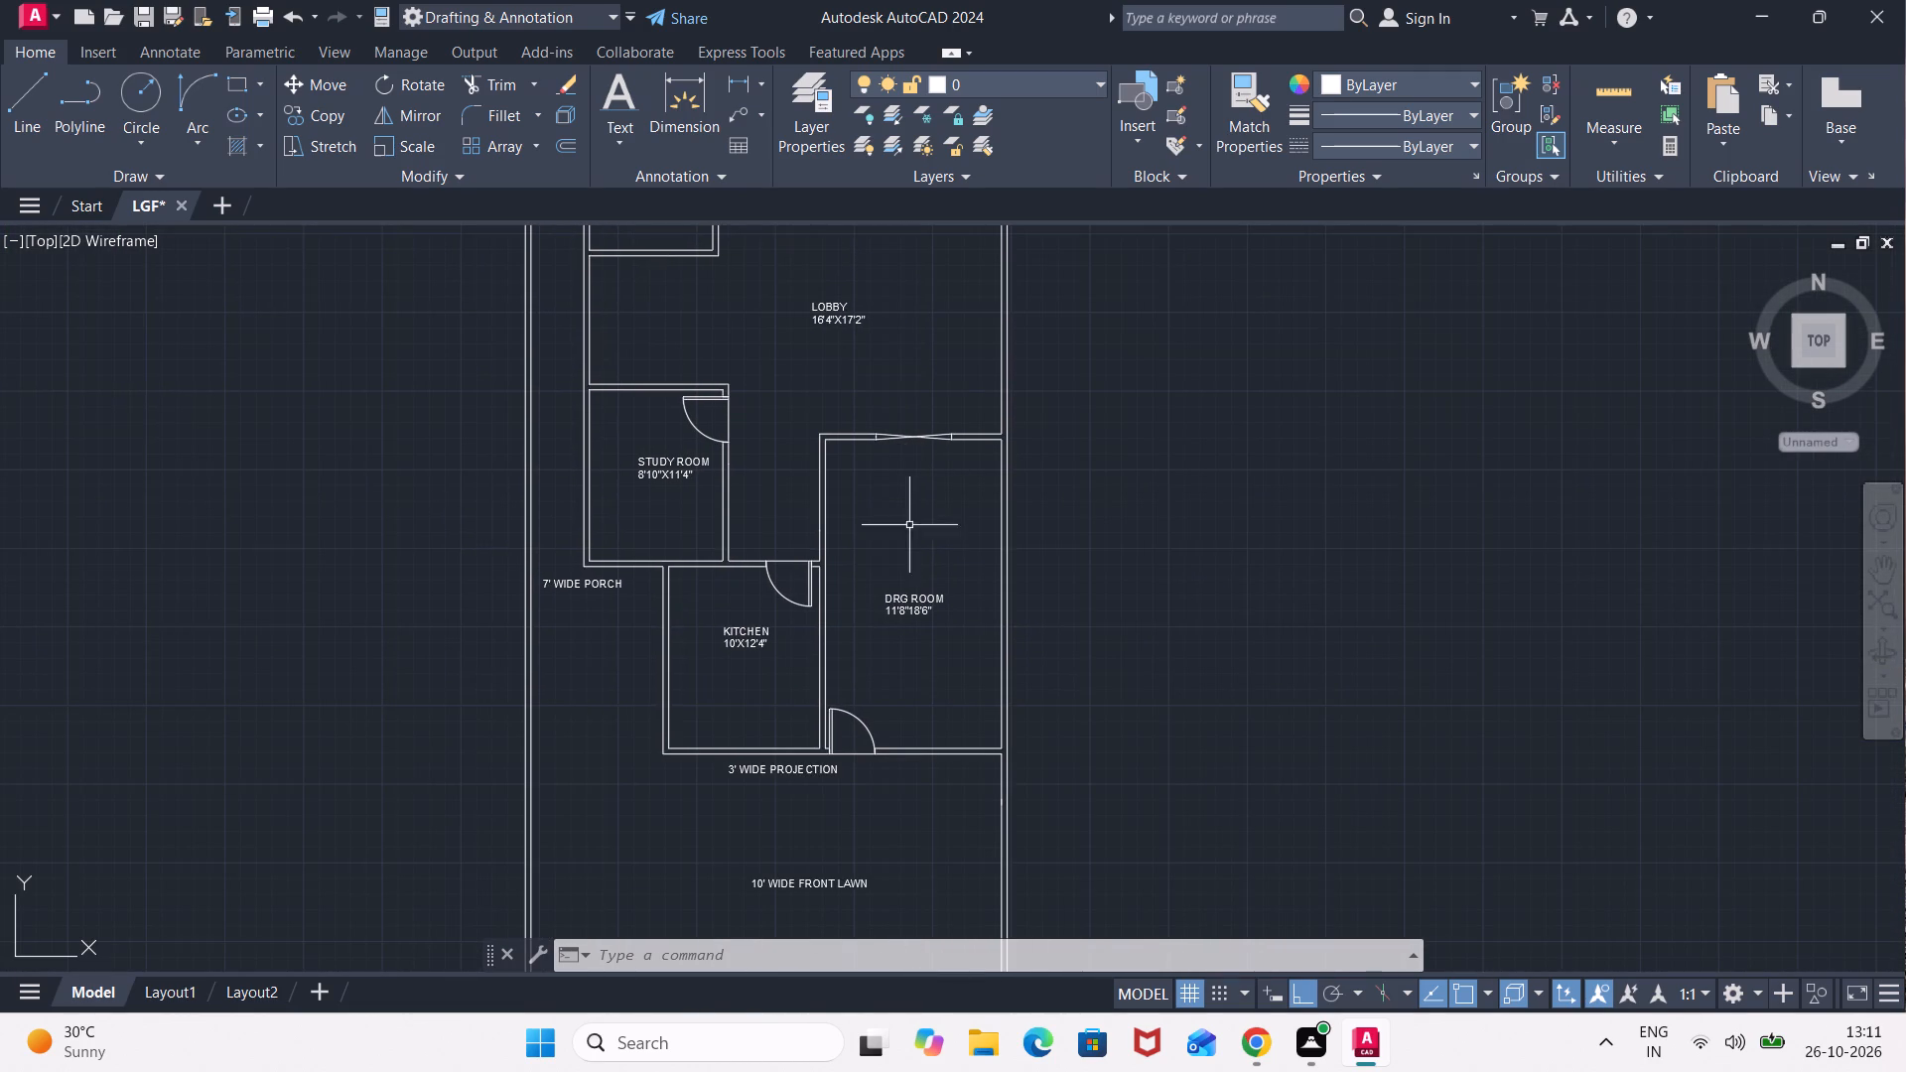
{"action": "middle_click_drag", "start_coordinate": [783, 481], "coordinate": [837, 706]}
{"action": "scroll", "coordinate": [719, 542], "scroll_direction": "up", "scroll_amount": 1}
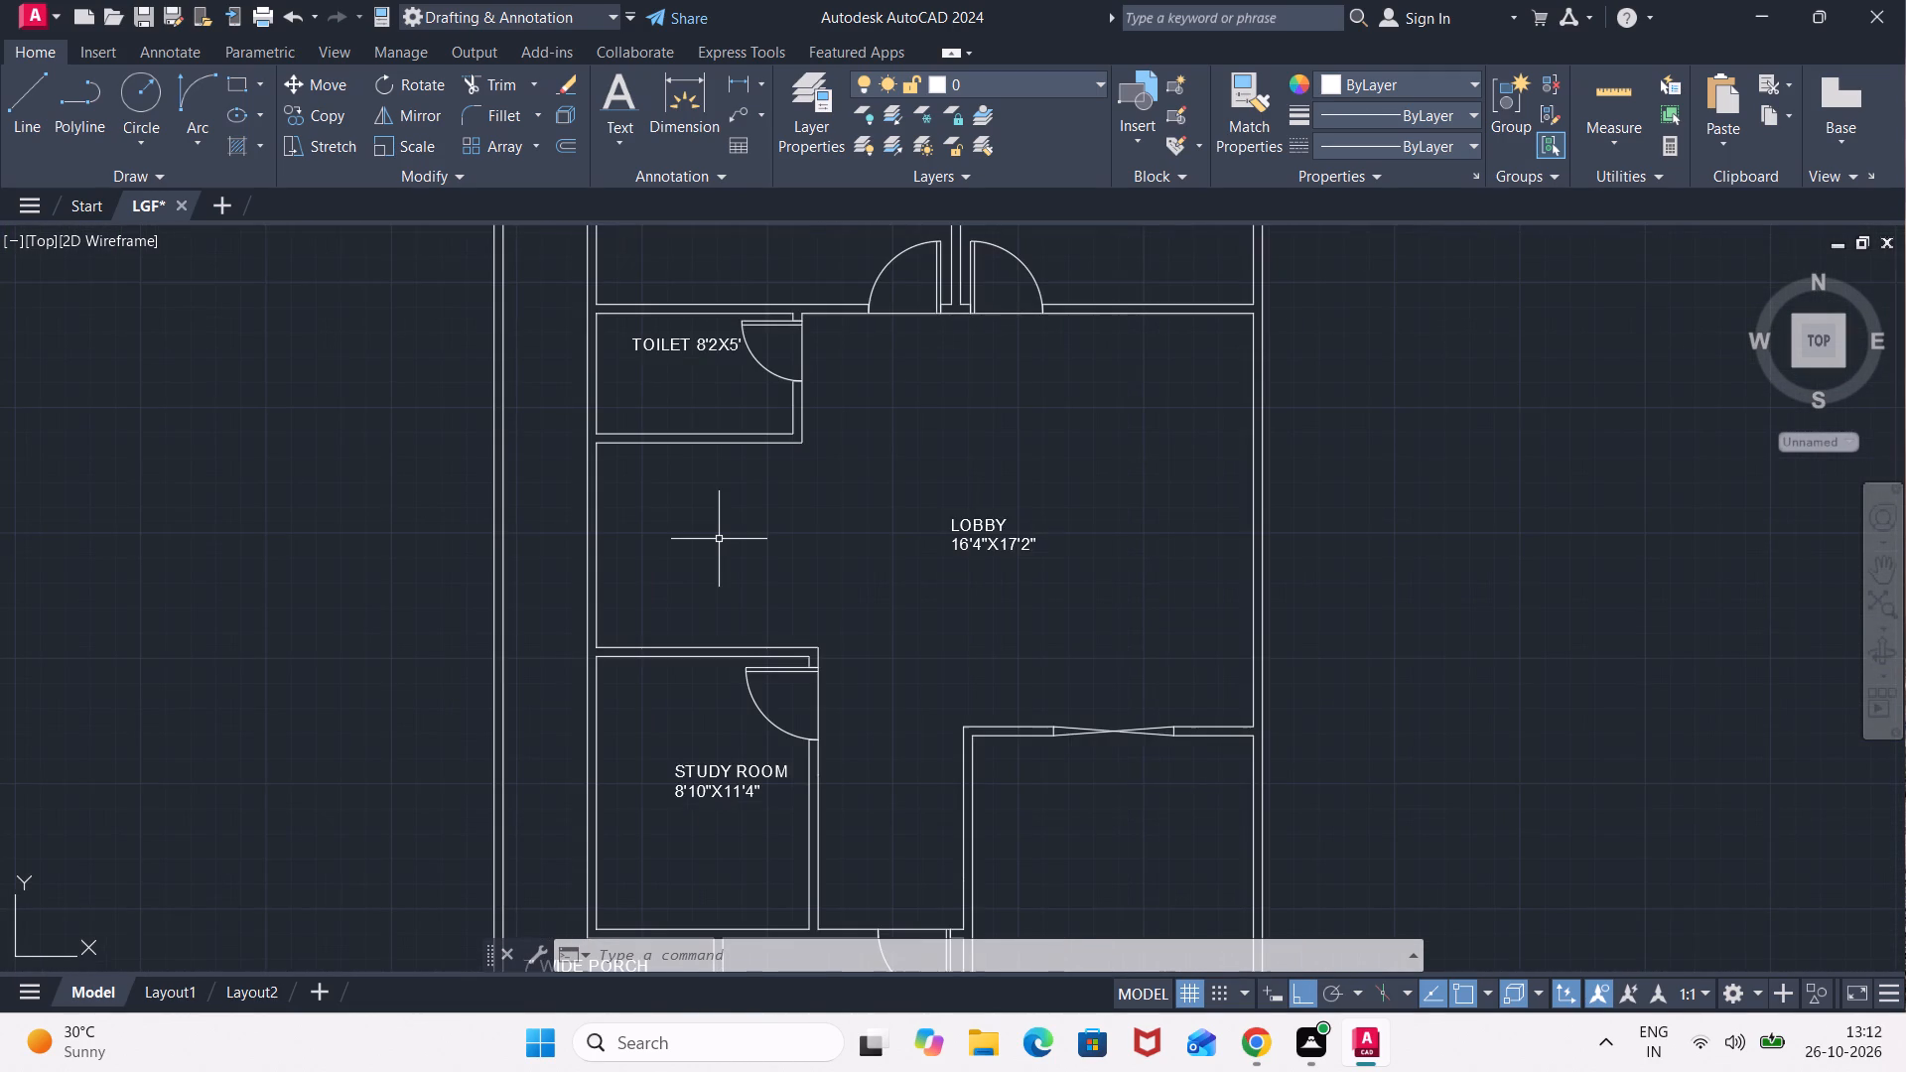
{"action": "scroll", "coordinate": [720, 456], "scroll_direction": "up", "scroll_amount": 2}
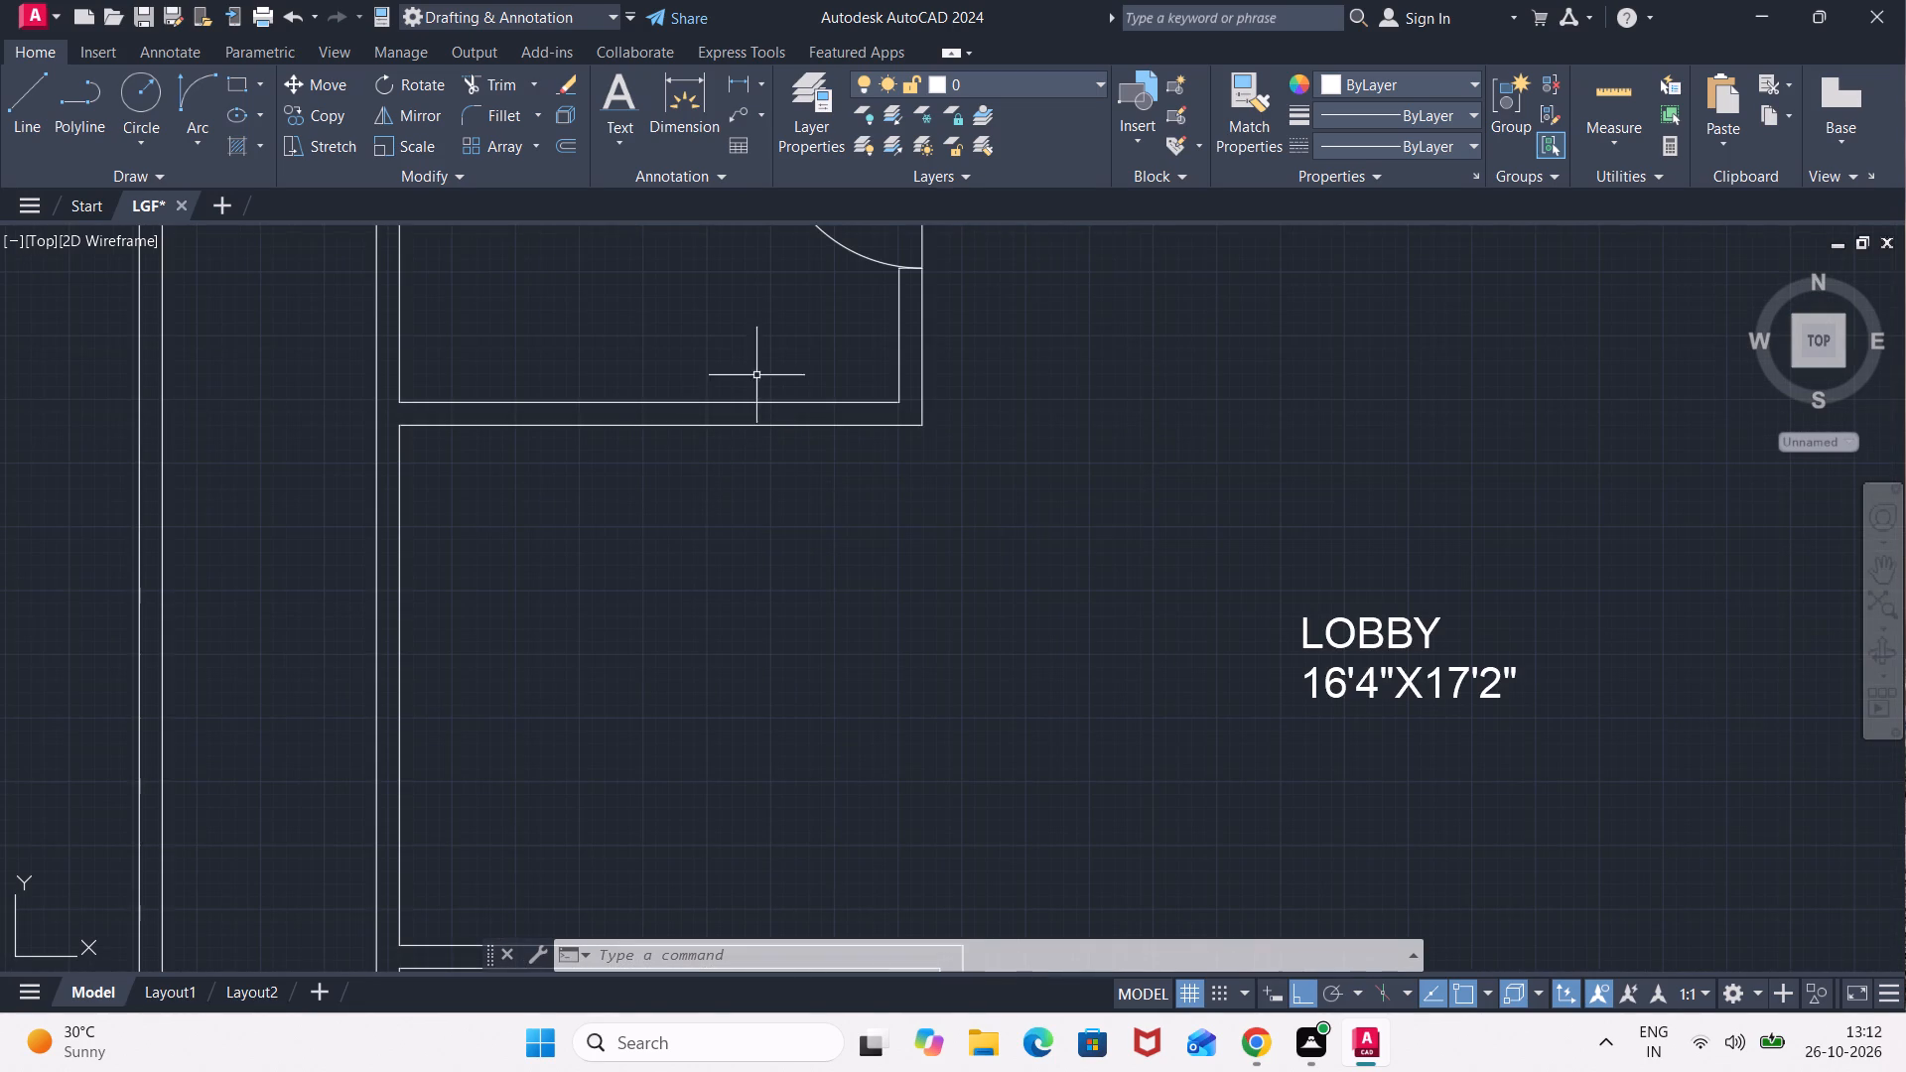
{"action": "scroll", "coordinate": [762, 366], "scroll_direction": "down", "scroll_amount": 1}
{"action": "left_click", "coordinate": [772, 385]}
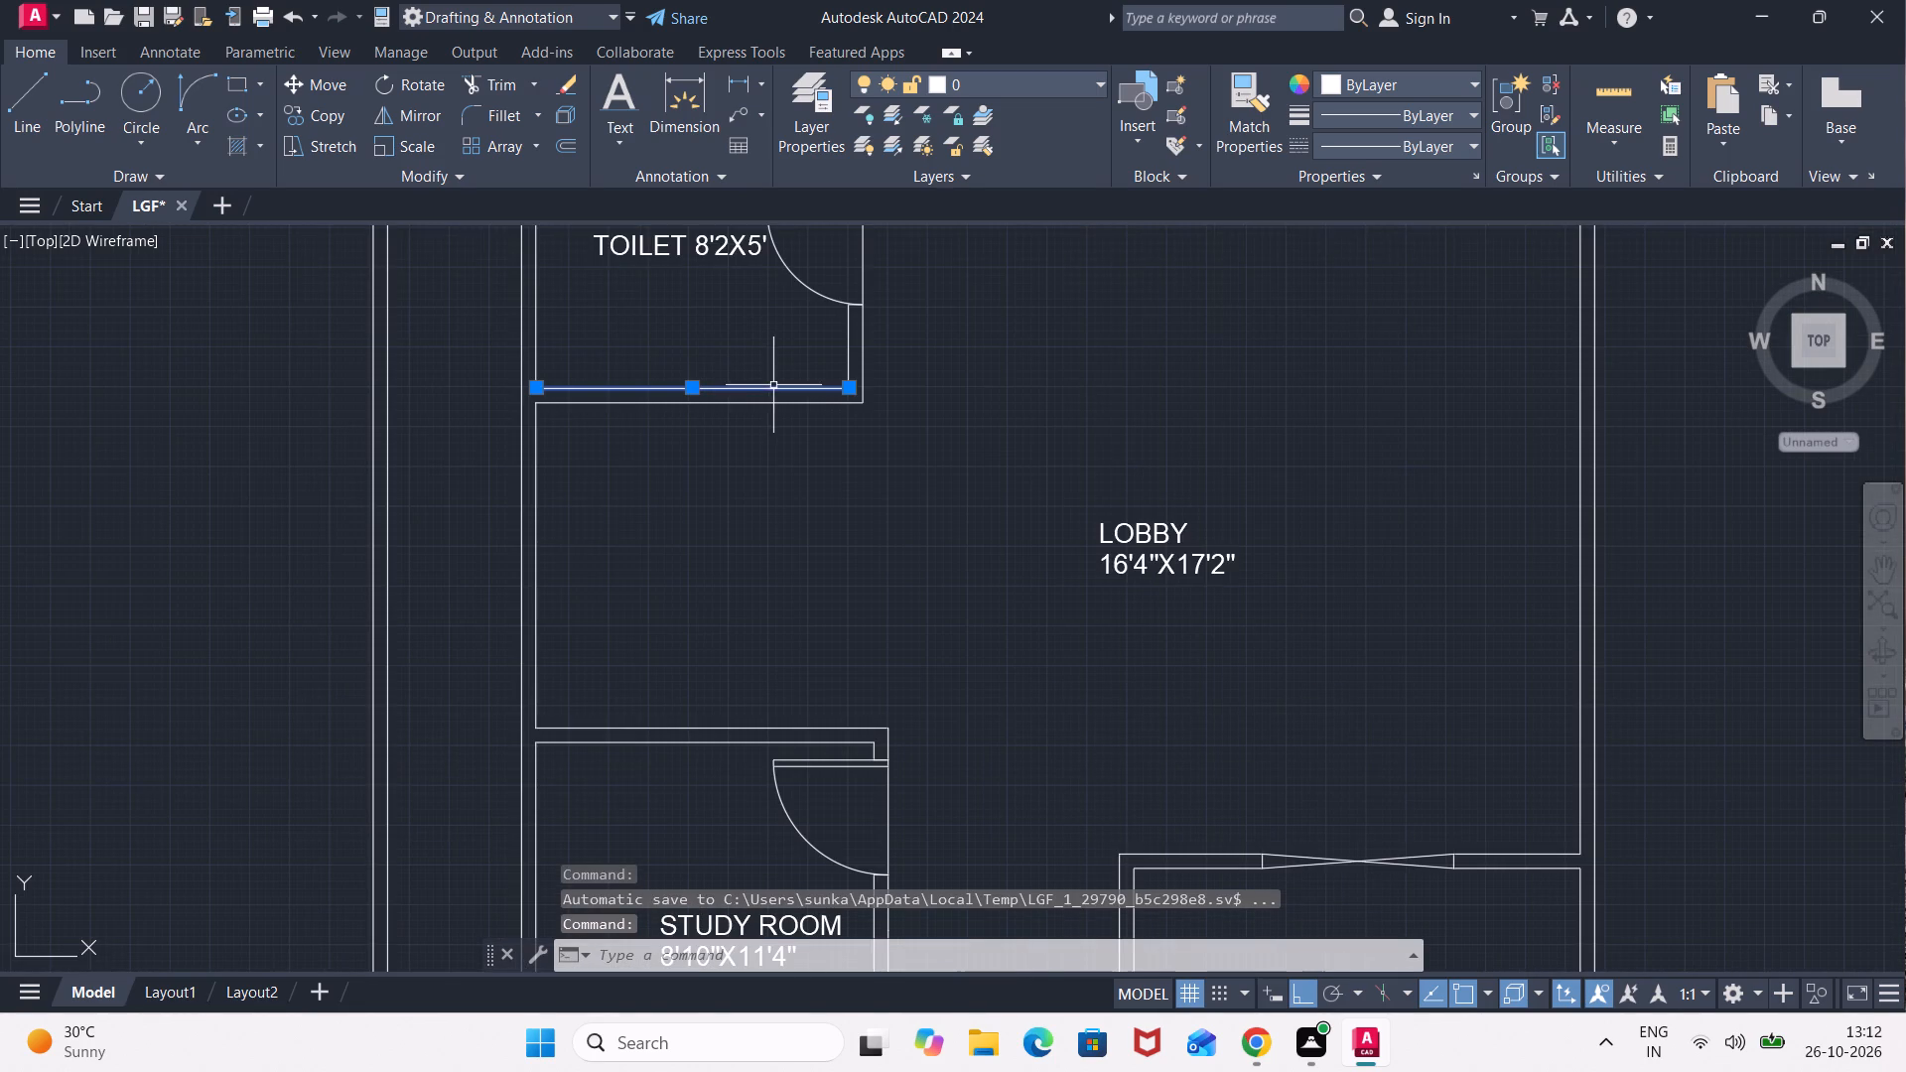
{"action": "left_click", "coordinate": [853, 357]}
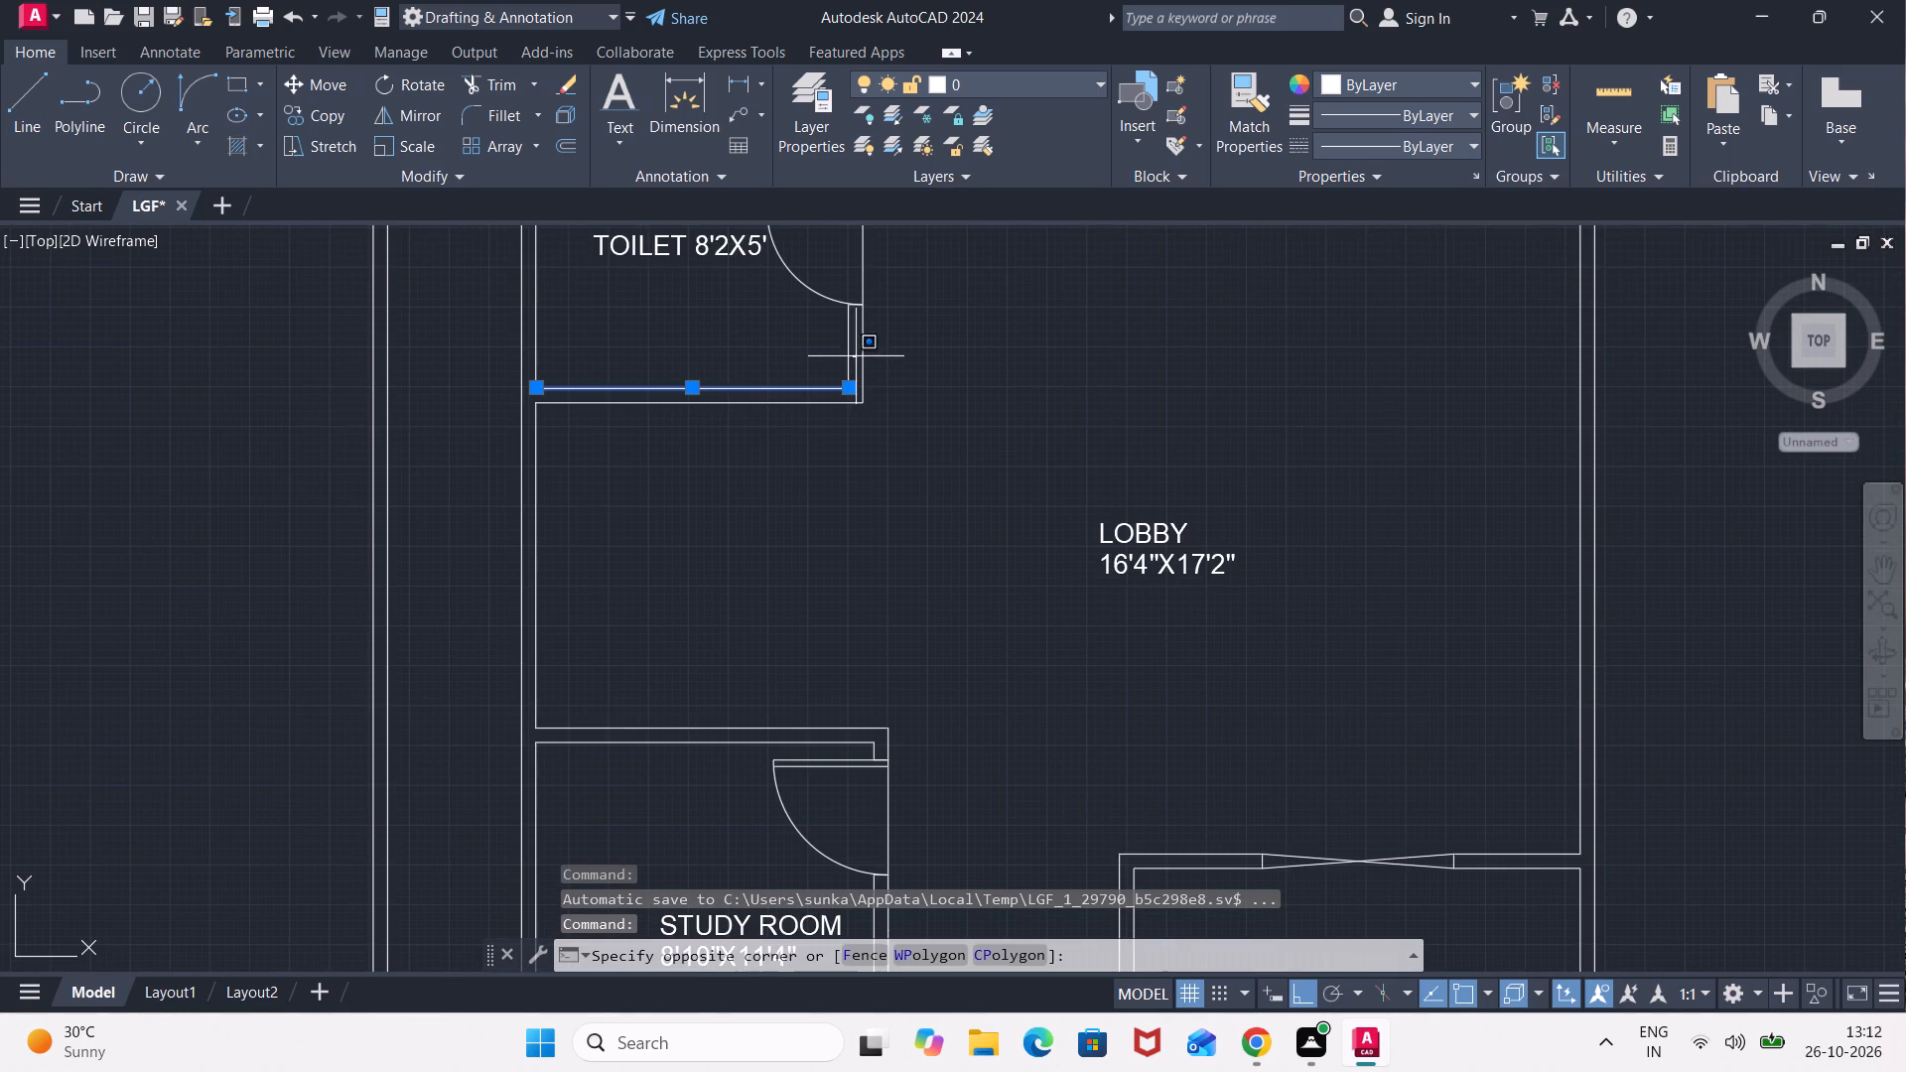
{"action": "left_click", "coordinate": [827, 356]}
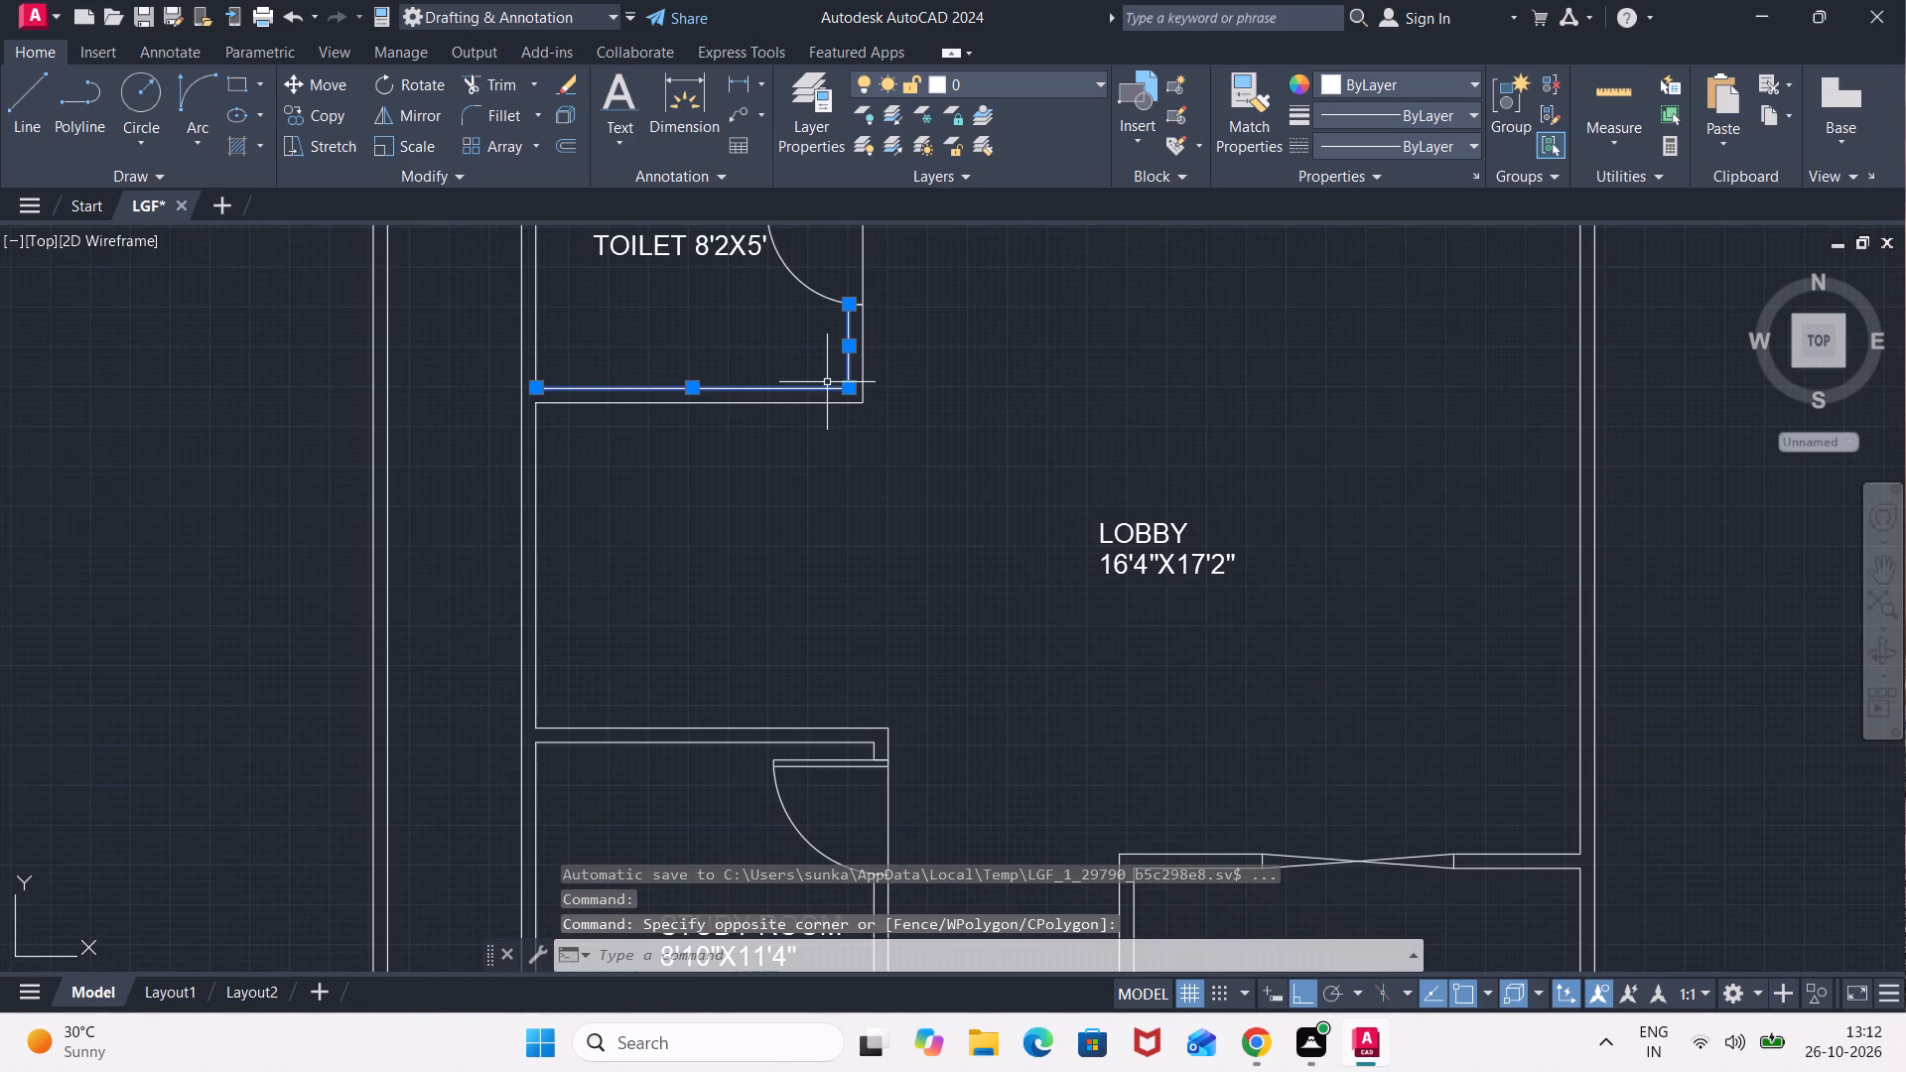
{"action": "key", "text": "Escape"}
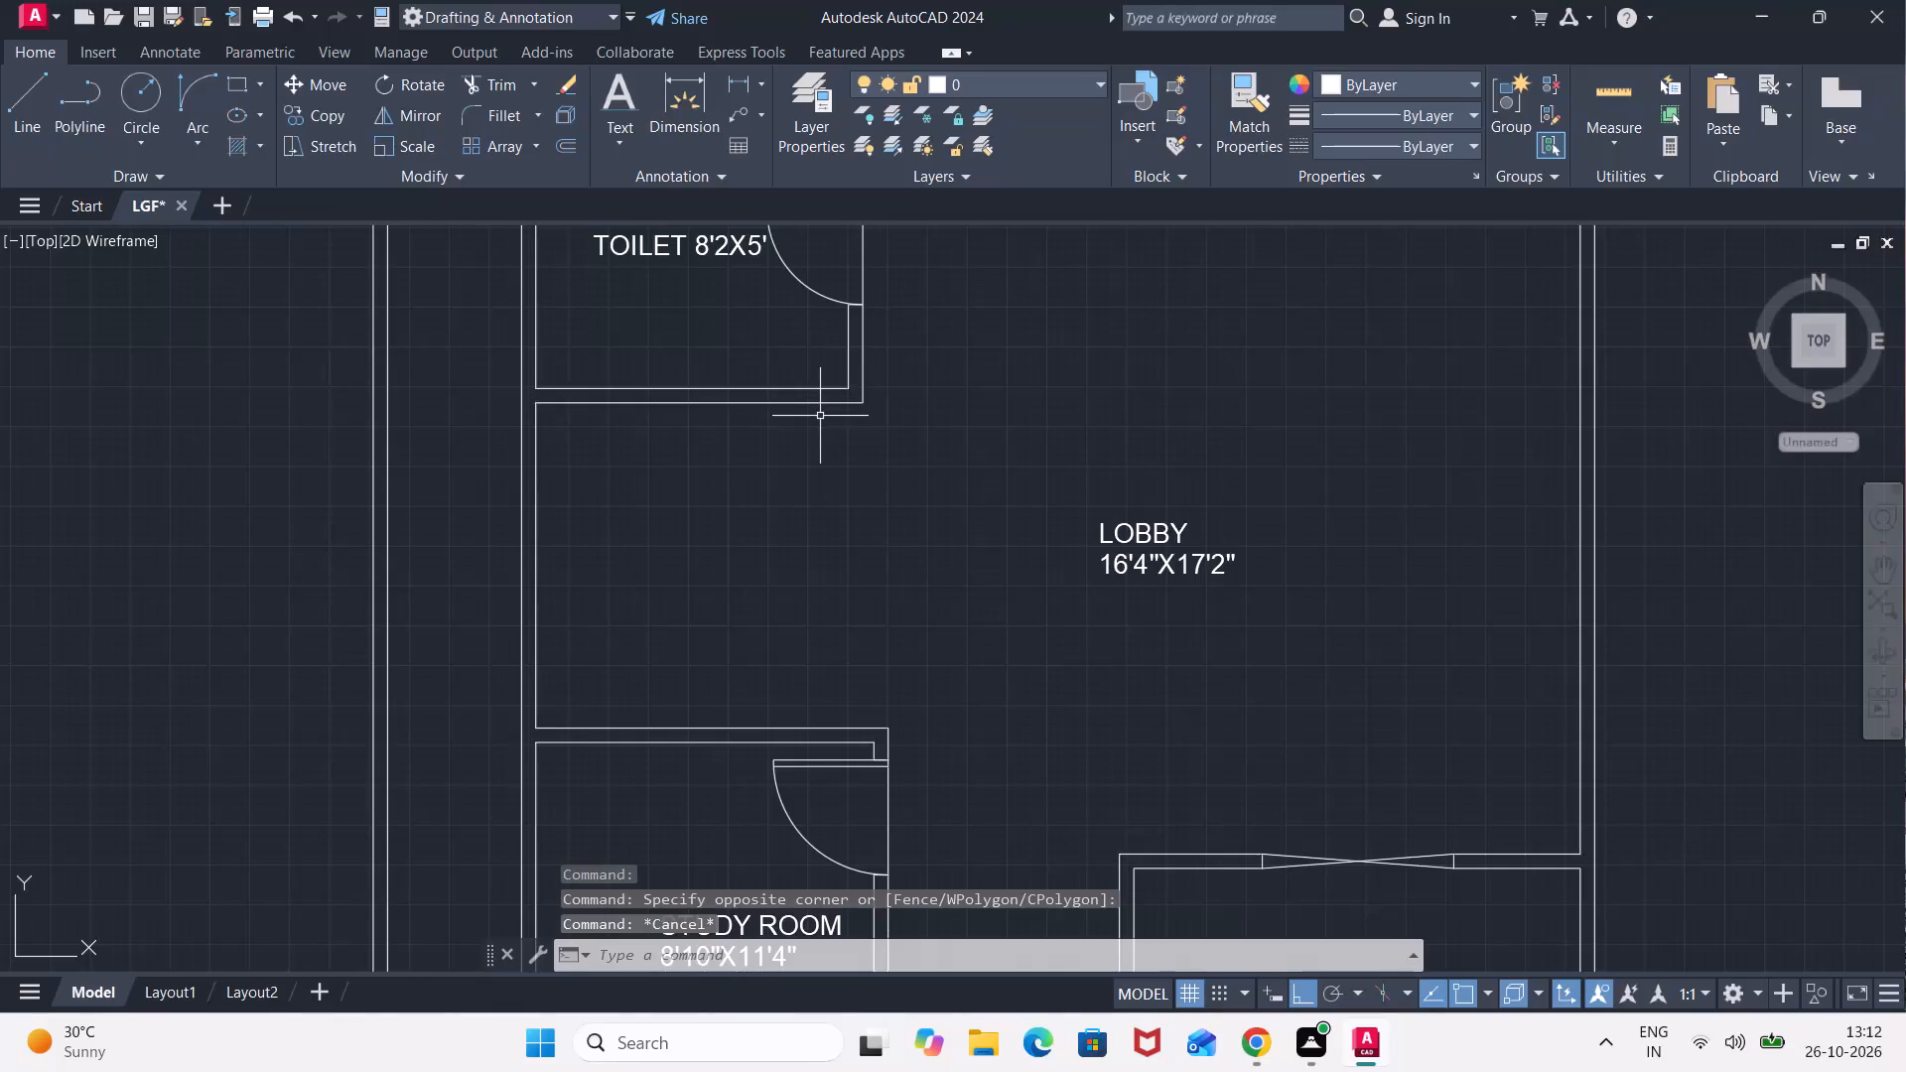
Offset the lobby-side line of the 8'2"X5' toilet's wall facing the study room 1' toward the lobby.
{"action": "key", "text": "o"}
{"action": "key", "text": "Return"}
{"action": "type", "text": "1'"}
{"action": "key", "text": "Return"}
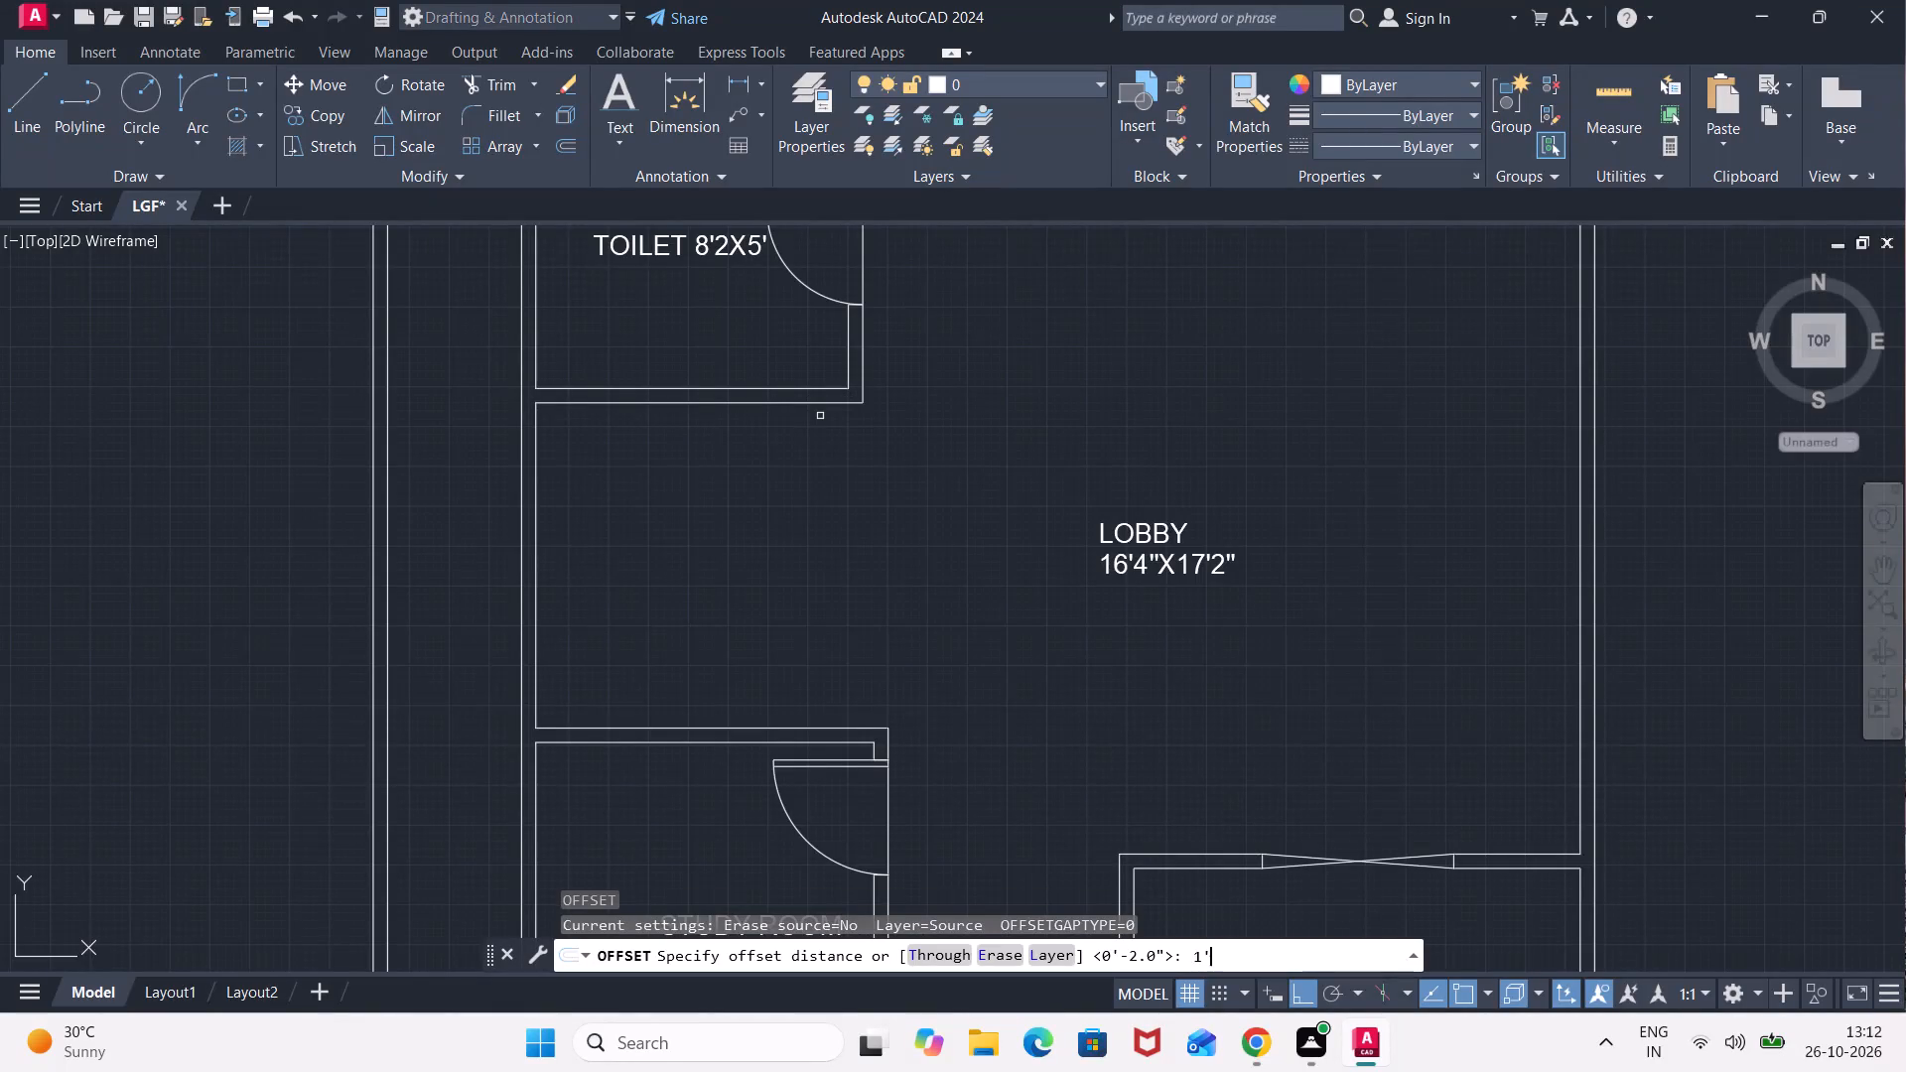
{"action": "left_click", "coordinate": [833, 402]}
{"action": "left_click", "coordinate": [791, 661]}
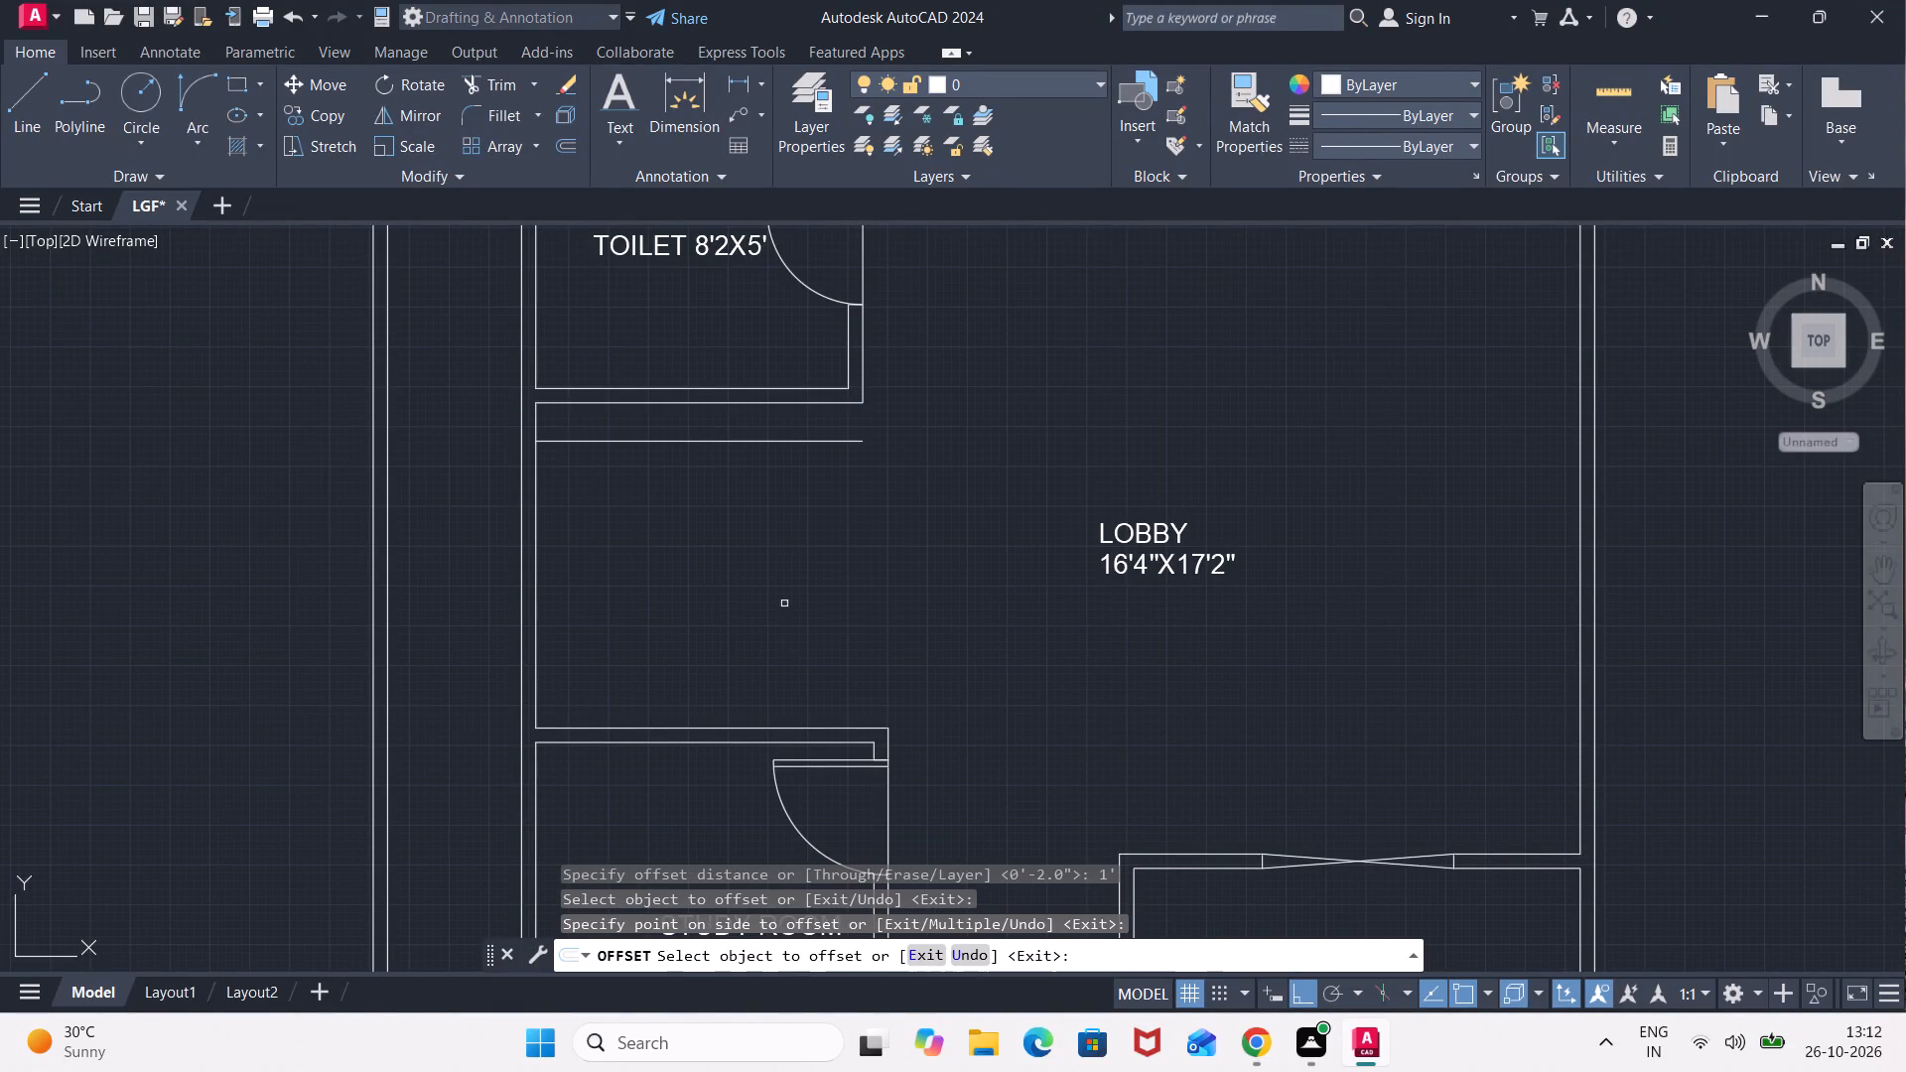
{"action": "key", "text": "Escape"}
Erase the toilet's two original wall lines on the side facing the study room.
{"action": "left_click", "coordinate": [726, 366]}
{"action": "left_click", "coordinate": [688, 424]}
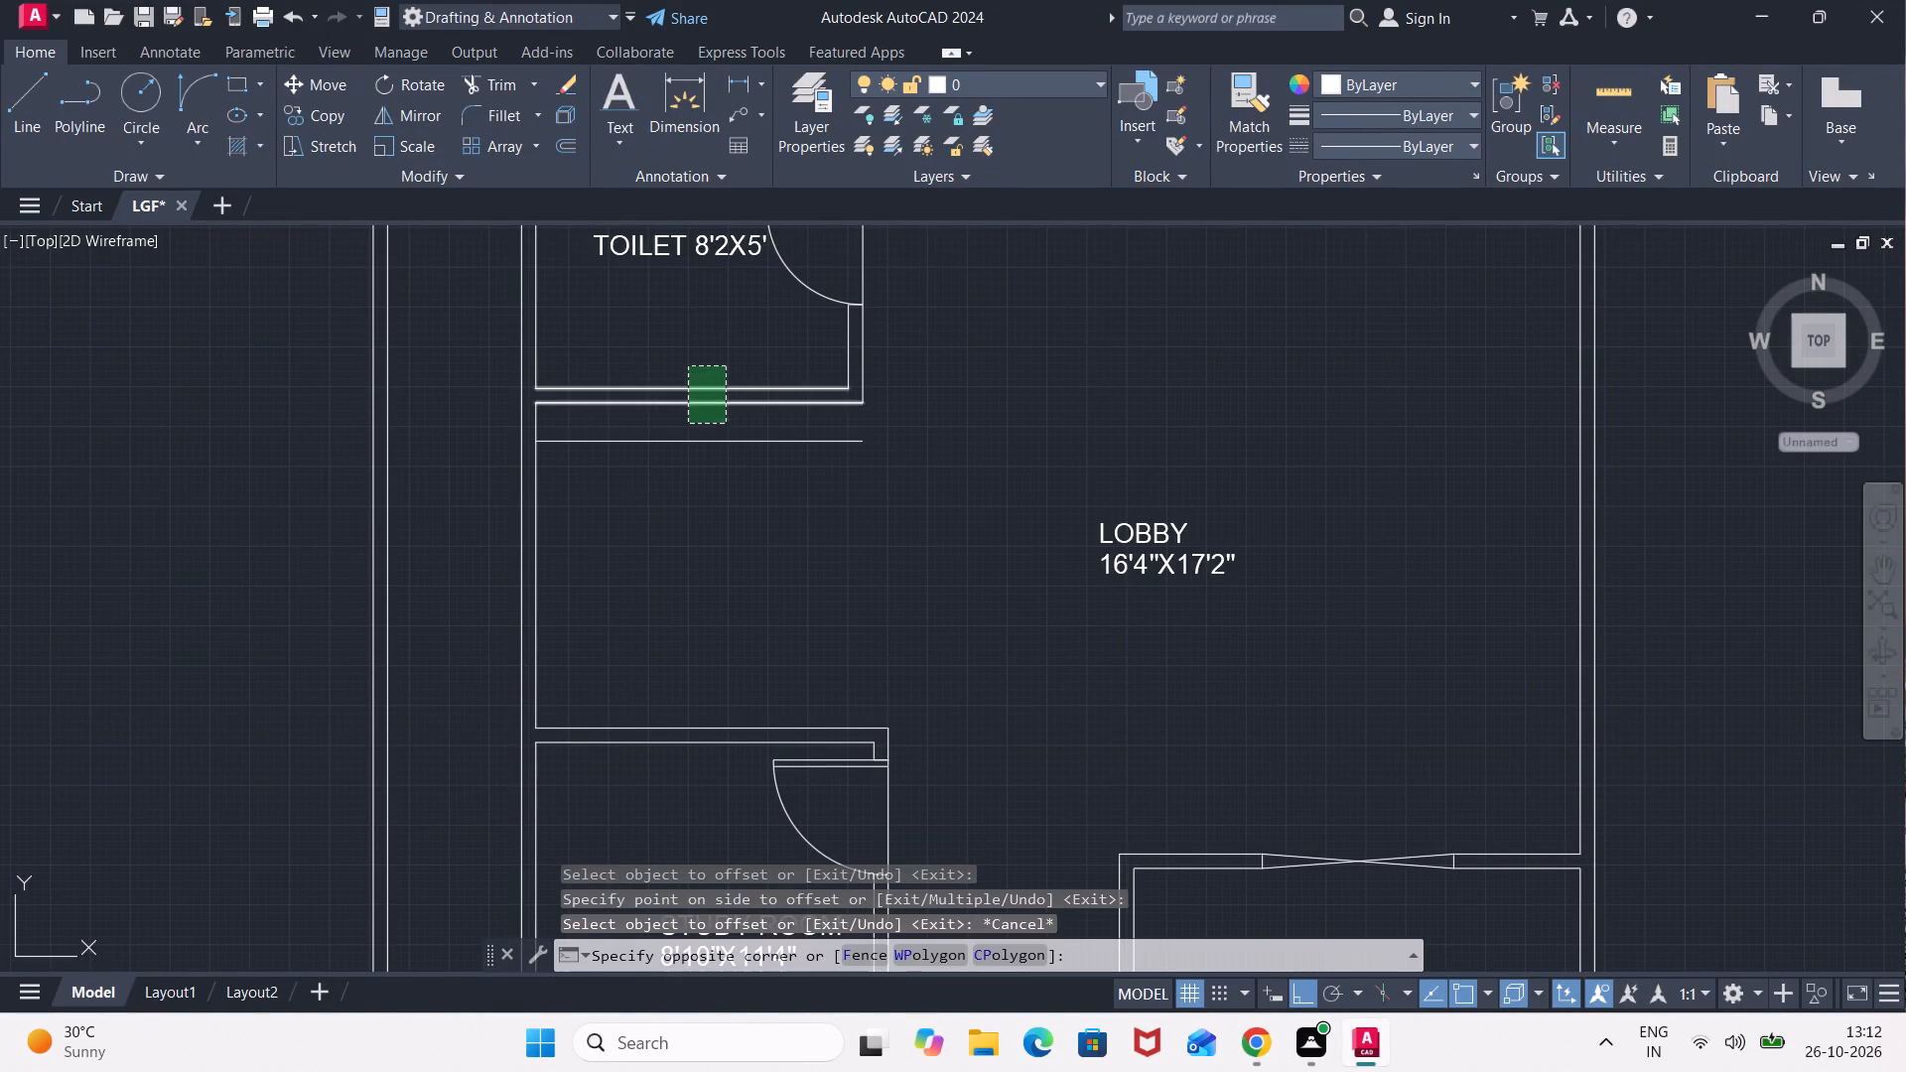
{"action": "key", "text": "Delete"}
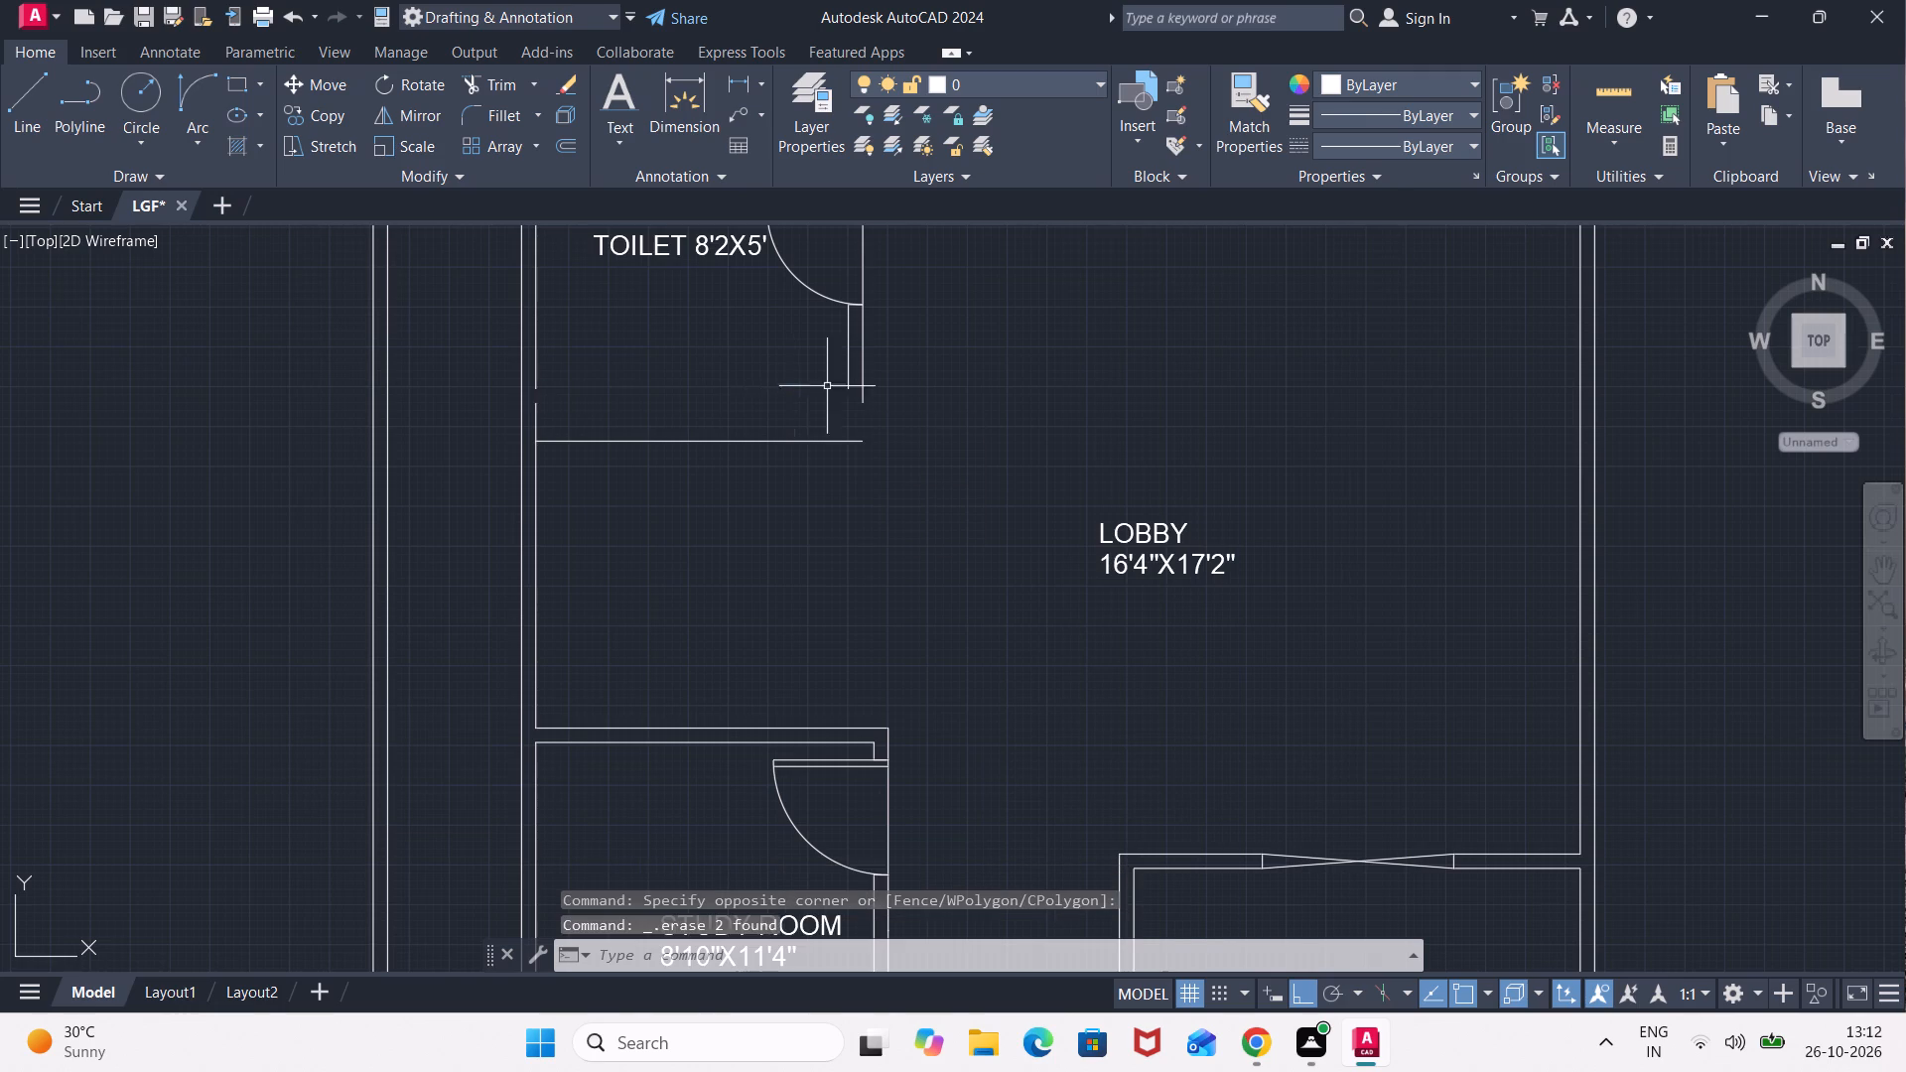
Stretch the ends of both lines of the toilet's door-side wall to the line offset 1' into the lobby.
{"action": "scroll", "coordinate": [833, 385], "scroll_direction": "down", "scroll_amount": 1}
{"action": "left_click", "coordinate": [850, 376]}
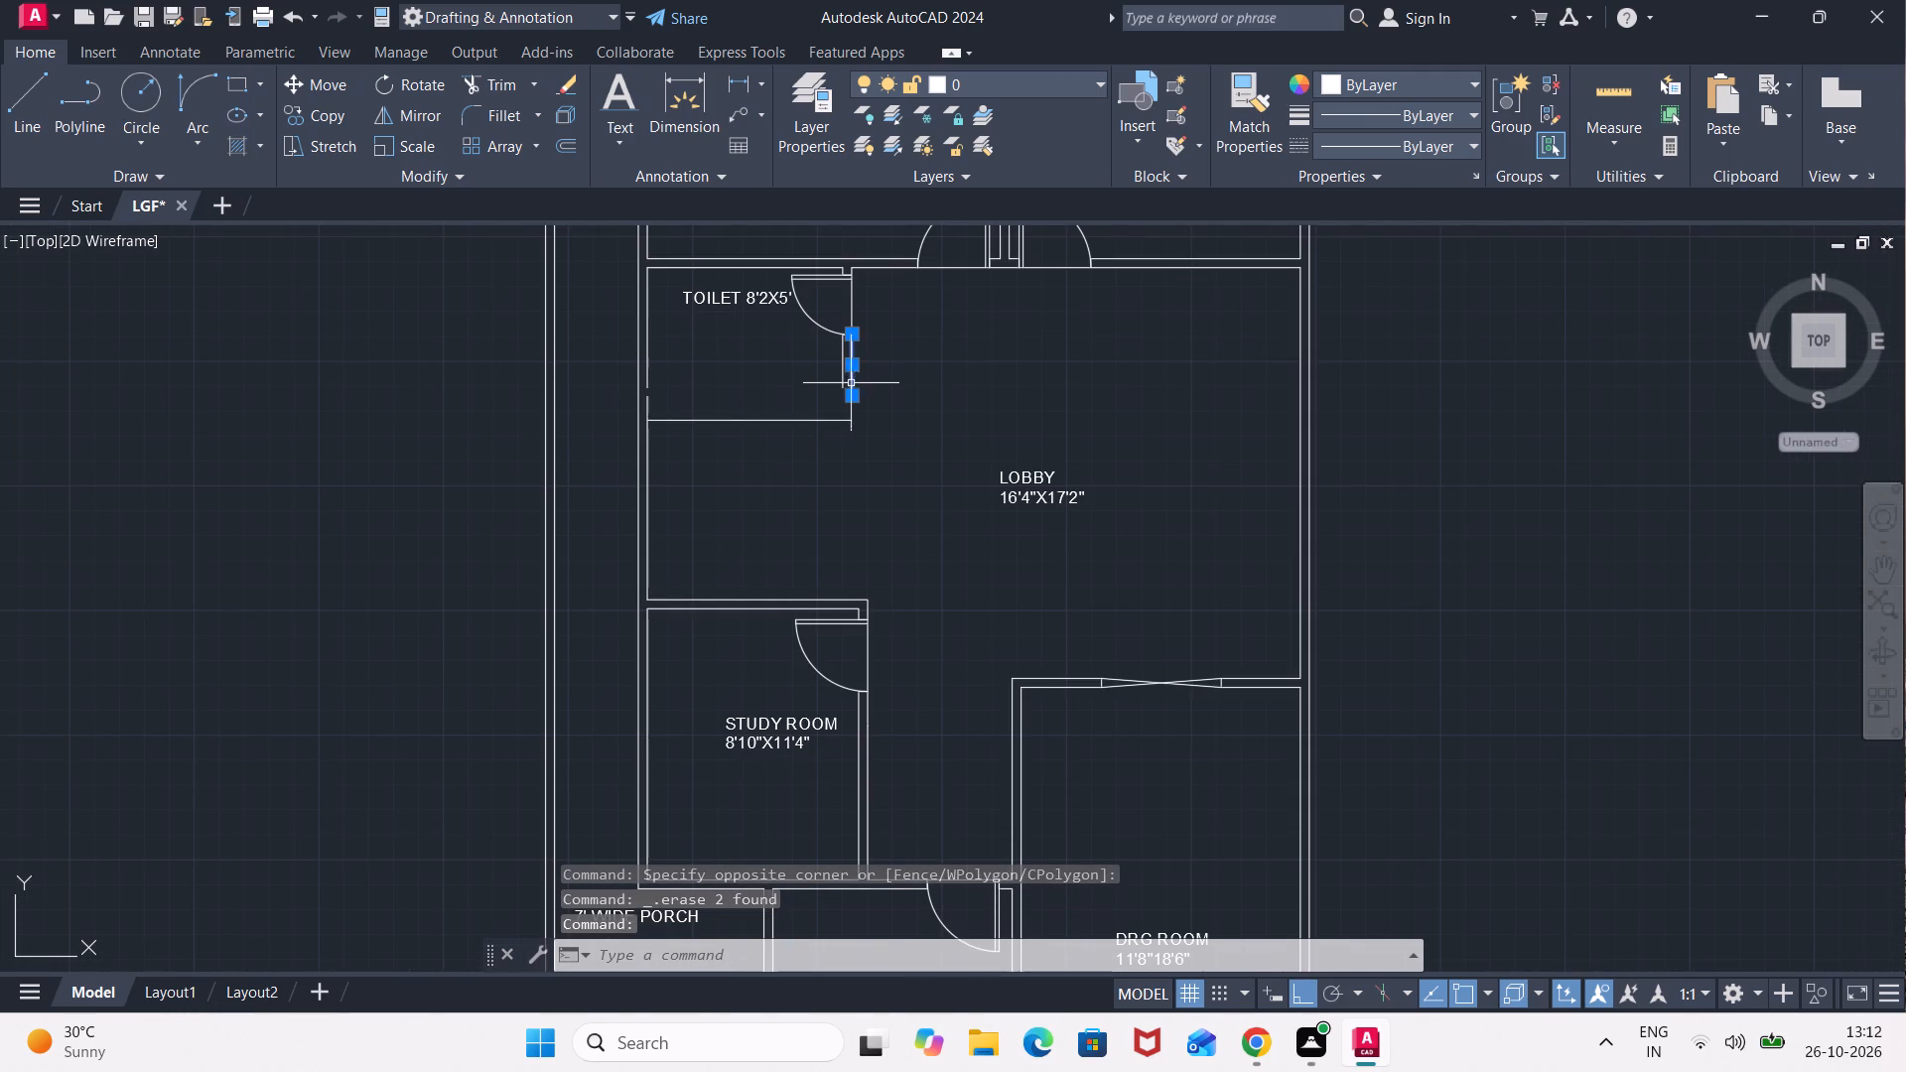
{"action": "left_click", "coordinate": [856, 390]}
{"action": "left_click", "coordinate": [856, 417]}
{"action": "key", "text": "Escape"}
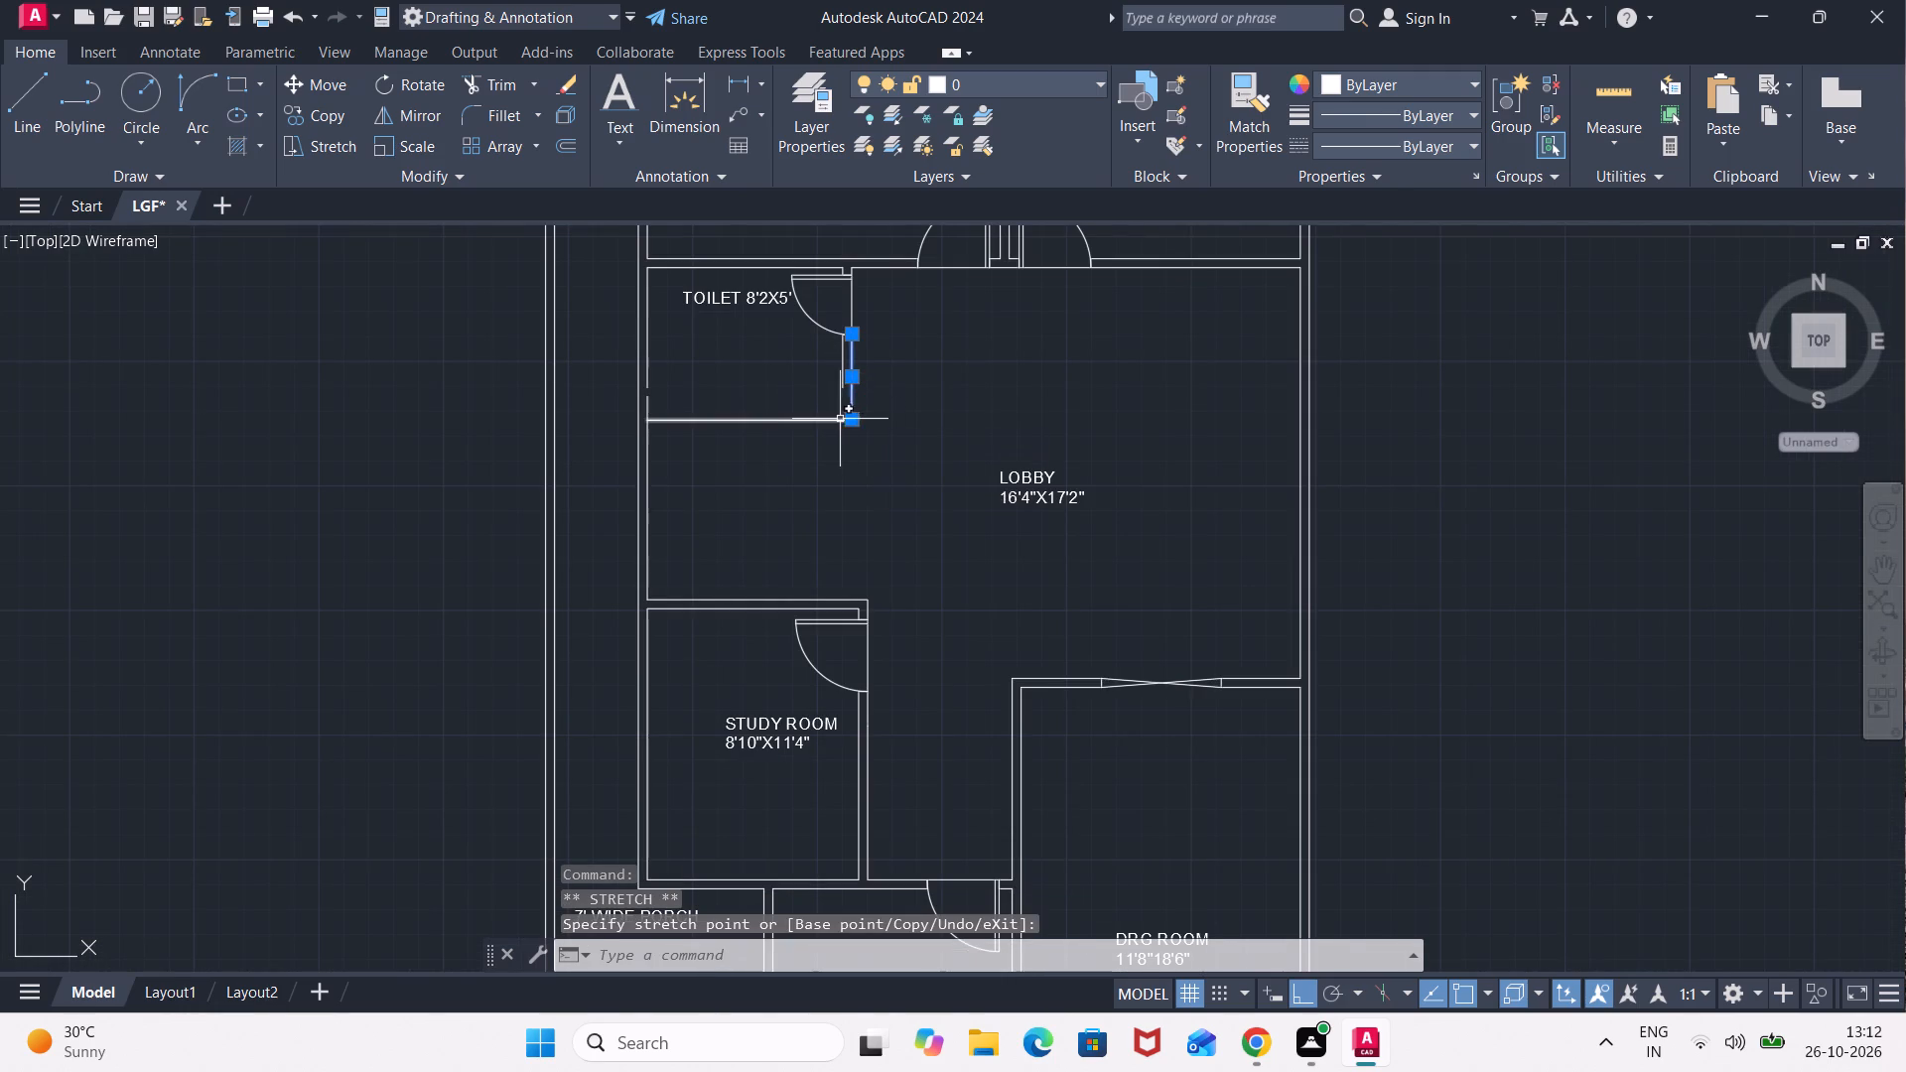
{"action": "key", "text": "Escape"}
{"action": "left_click", "coordinate": [843, 381]}
{"action": "left_click", "coordinate": [843, 380]}
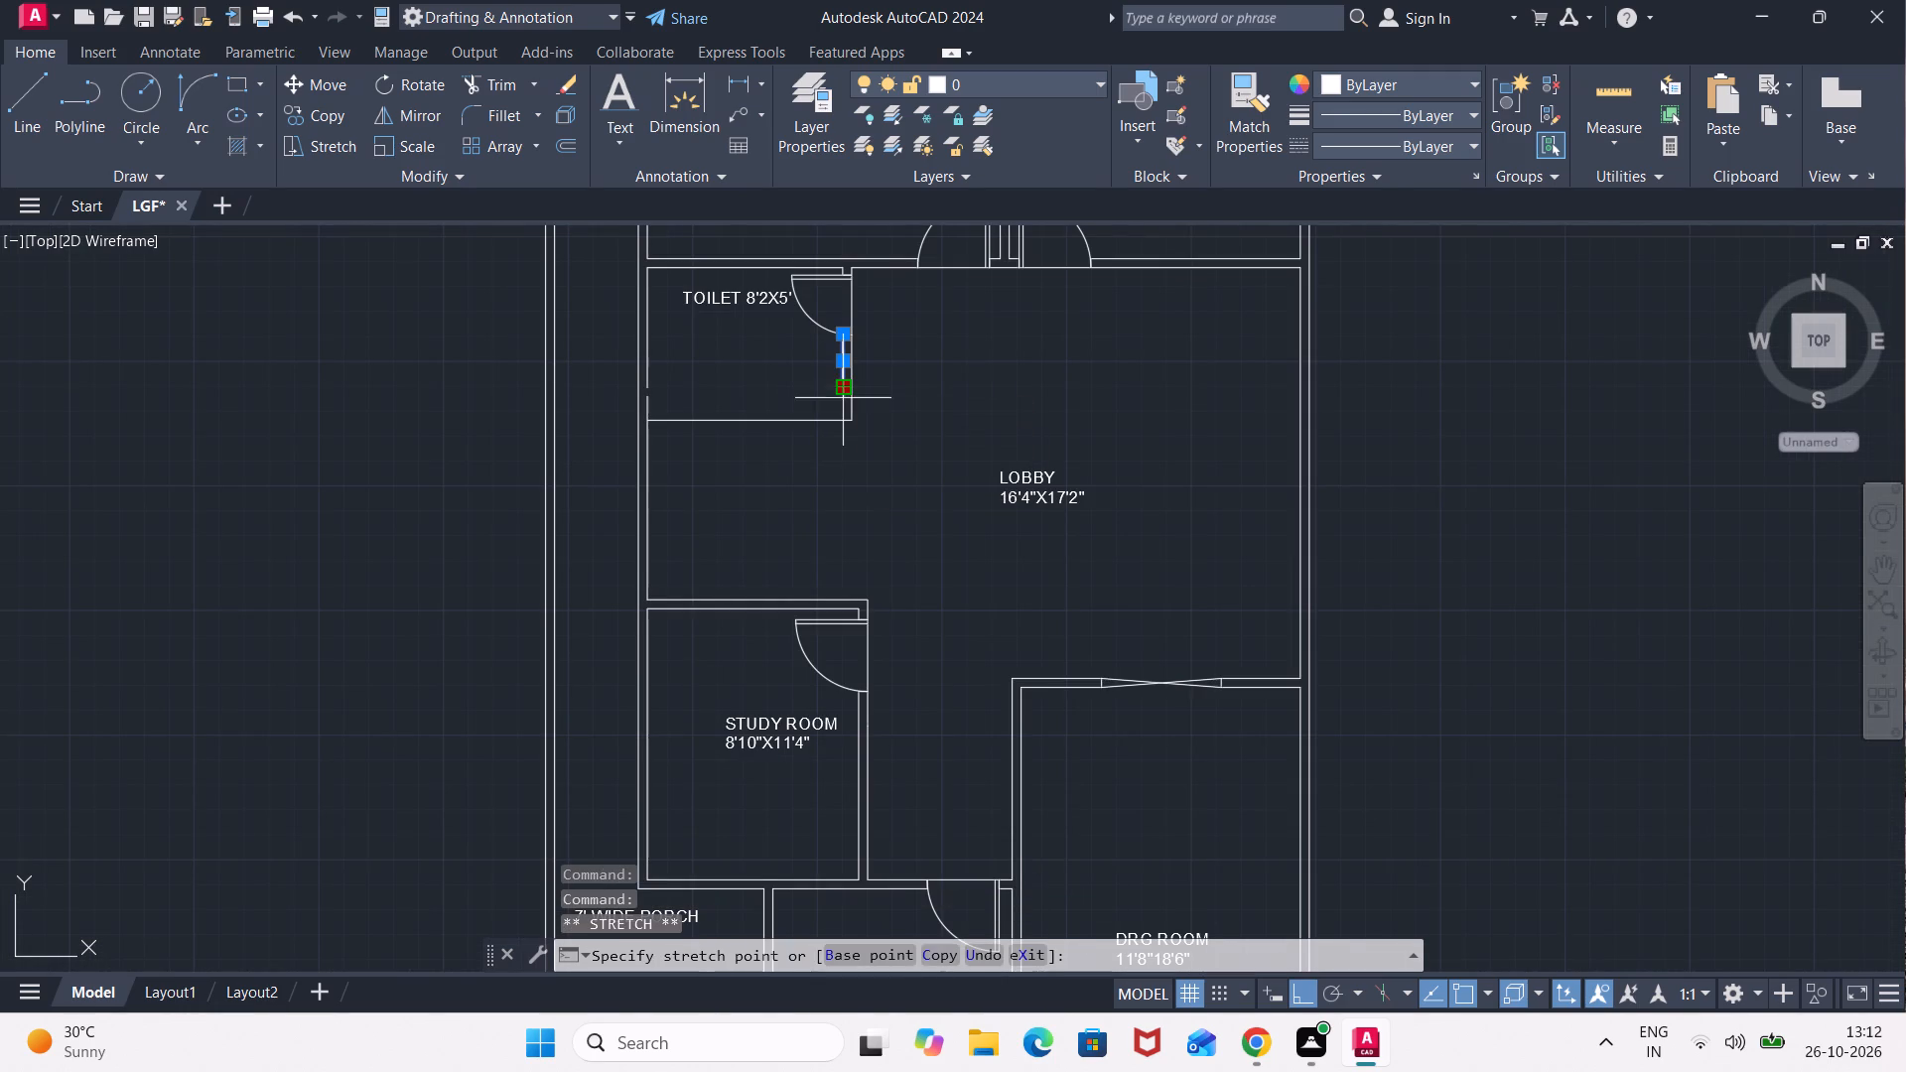
{"action": "left_click", "coordinate": [843, 426]}
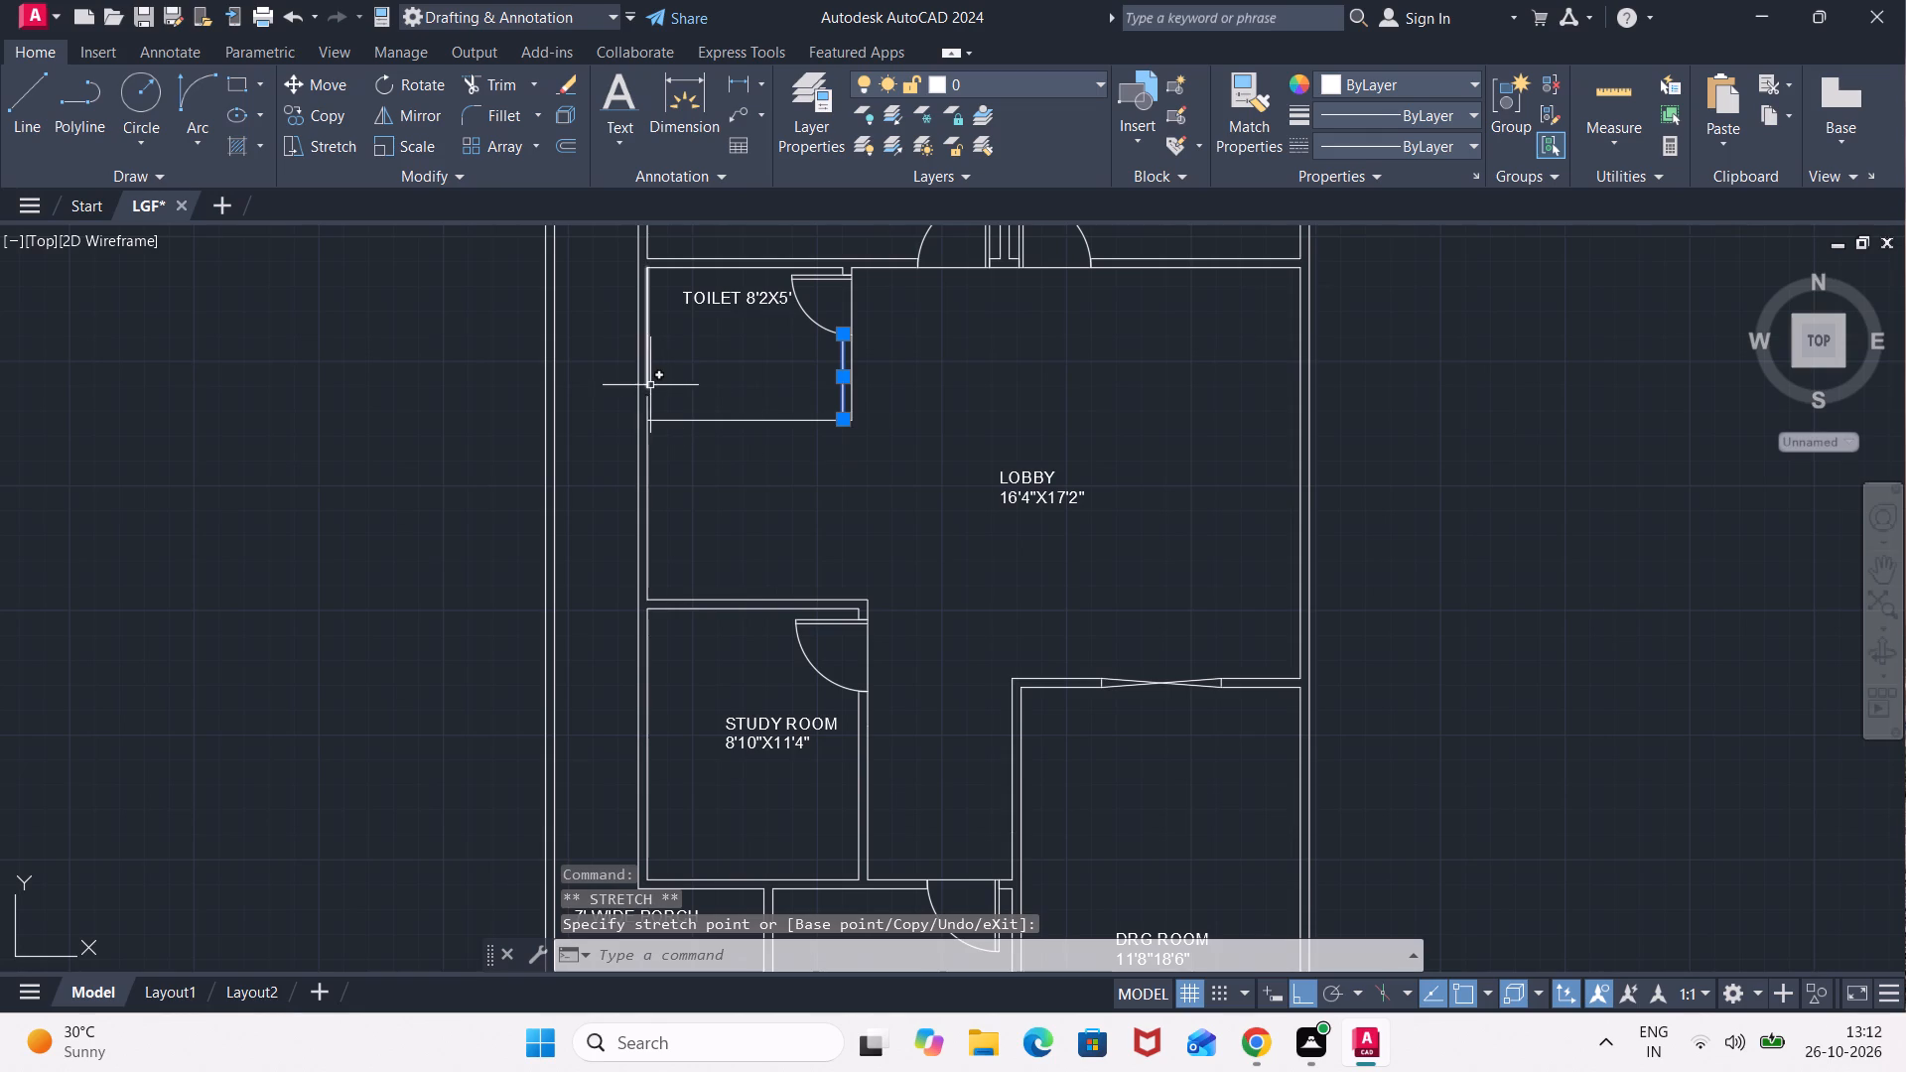
Stretch the toilet's passage-side inner wall line to close the gap left by the erased wall.
{"action": "left_click", "coordinate": [650, 385]}
{"action": "scroll", "coordinate": [653, 390], "scroll_direction": "up", "scroll_amount": 5}
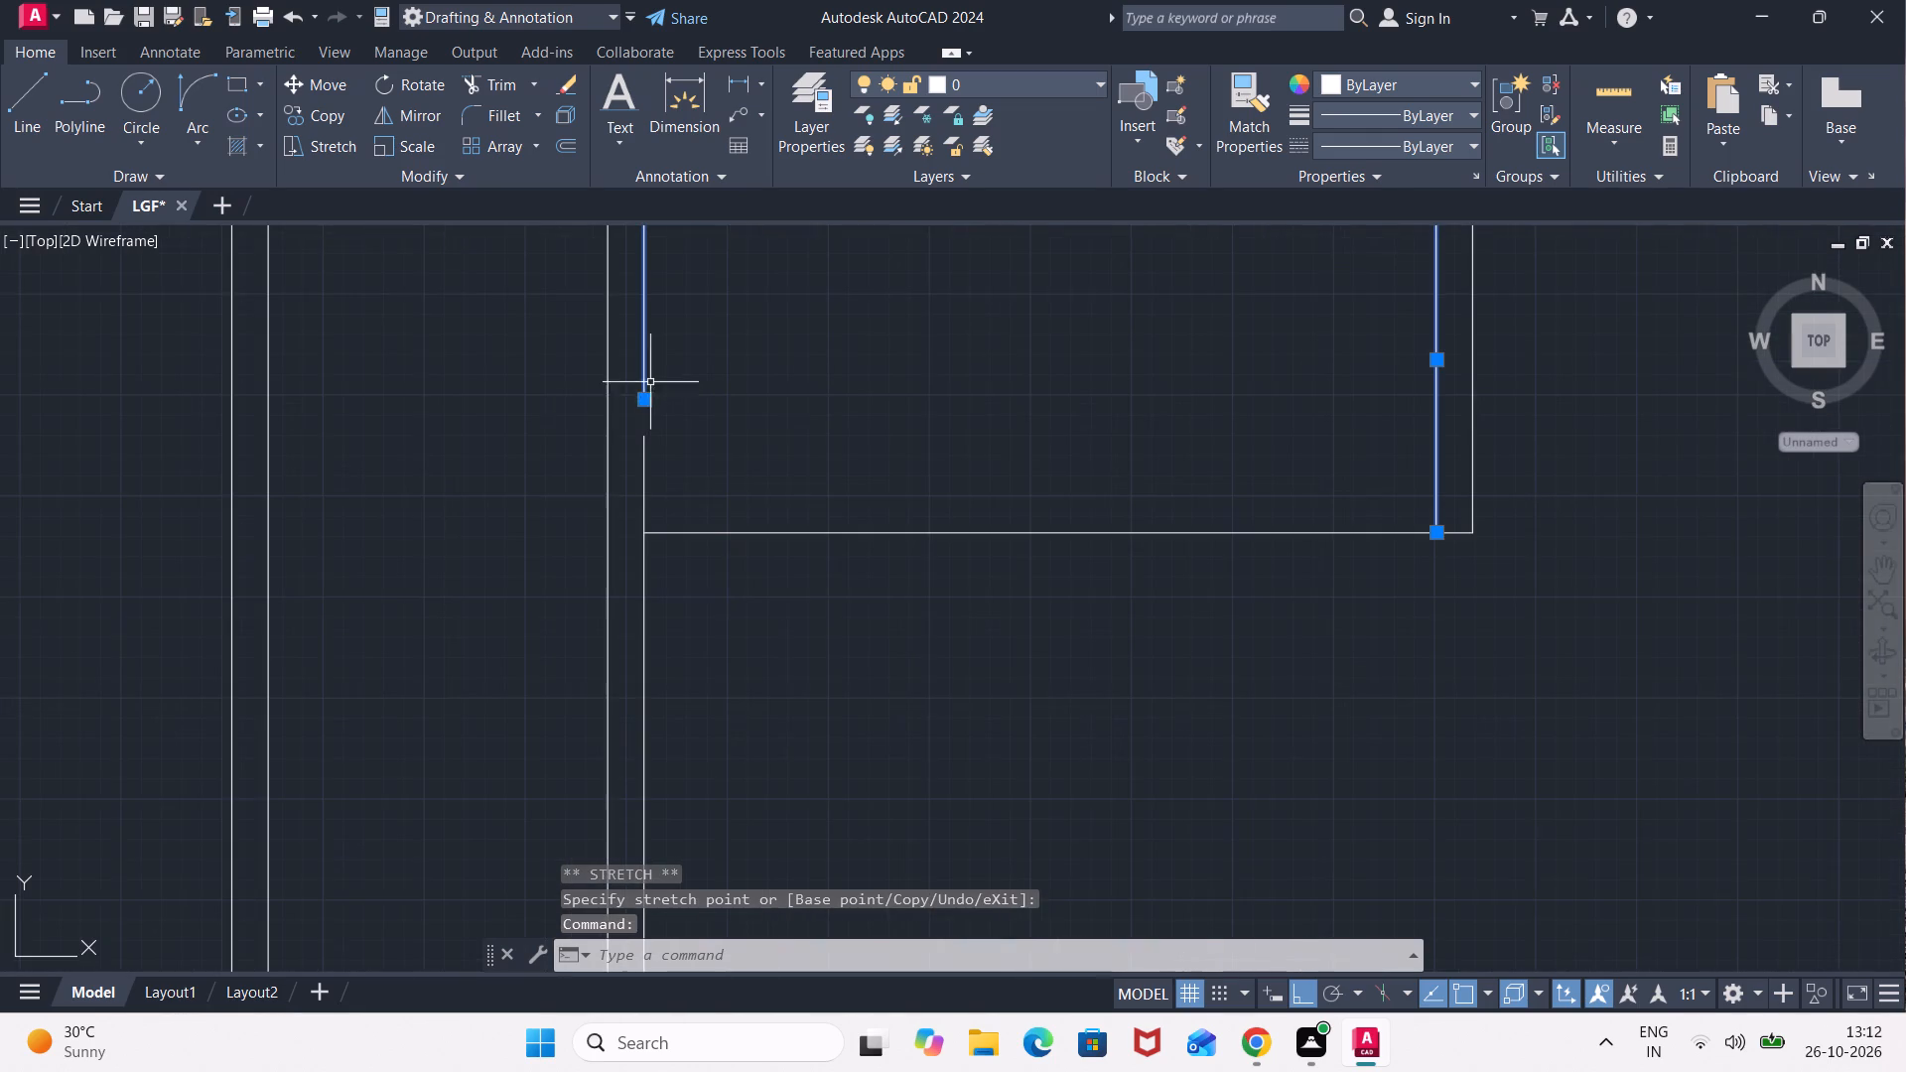
{"action": "left_click", "coordinate": [650, 397]}
{"action": "left_click", "coordinate": [651, 434]}
{"action": "key", "text": "Escape"}
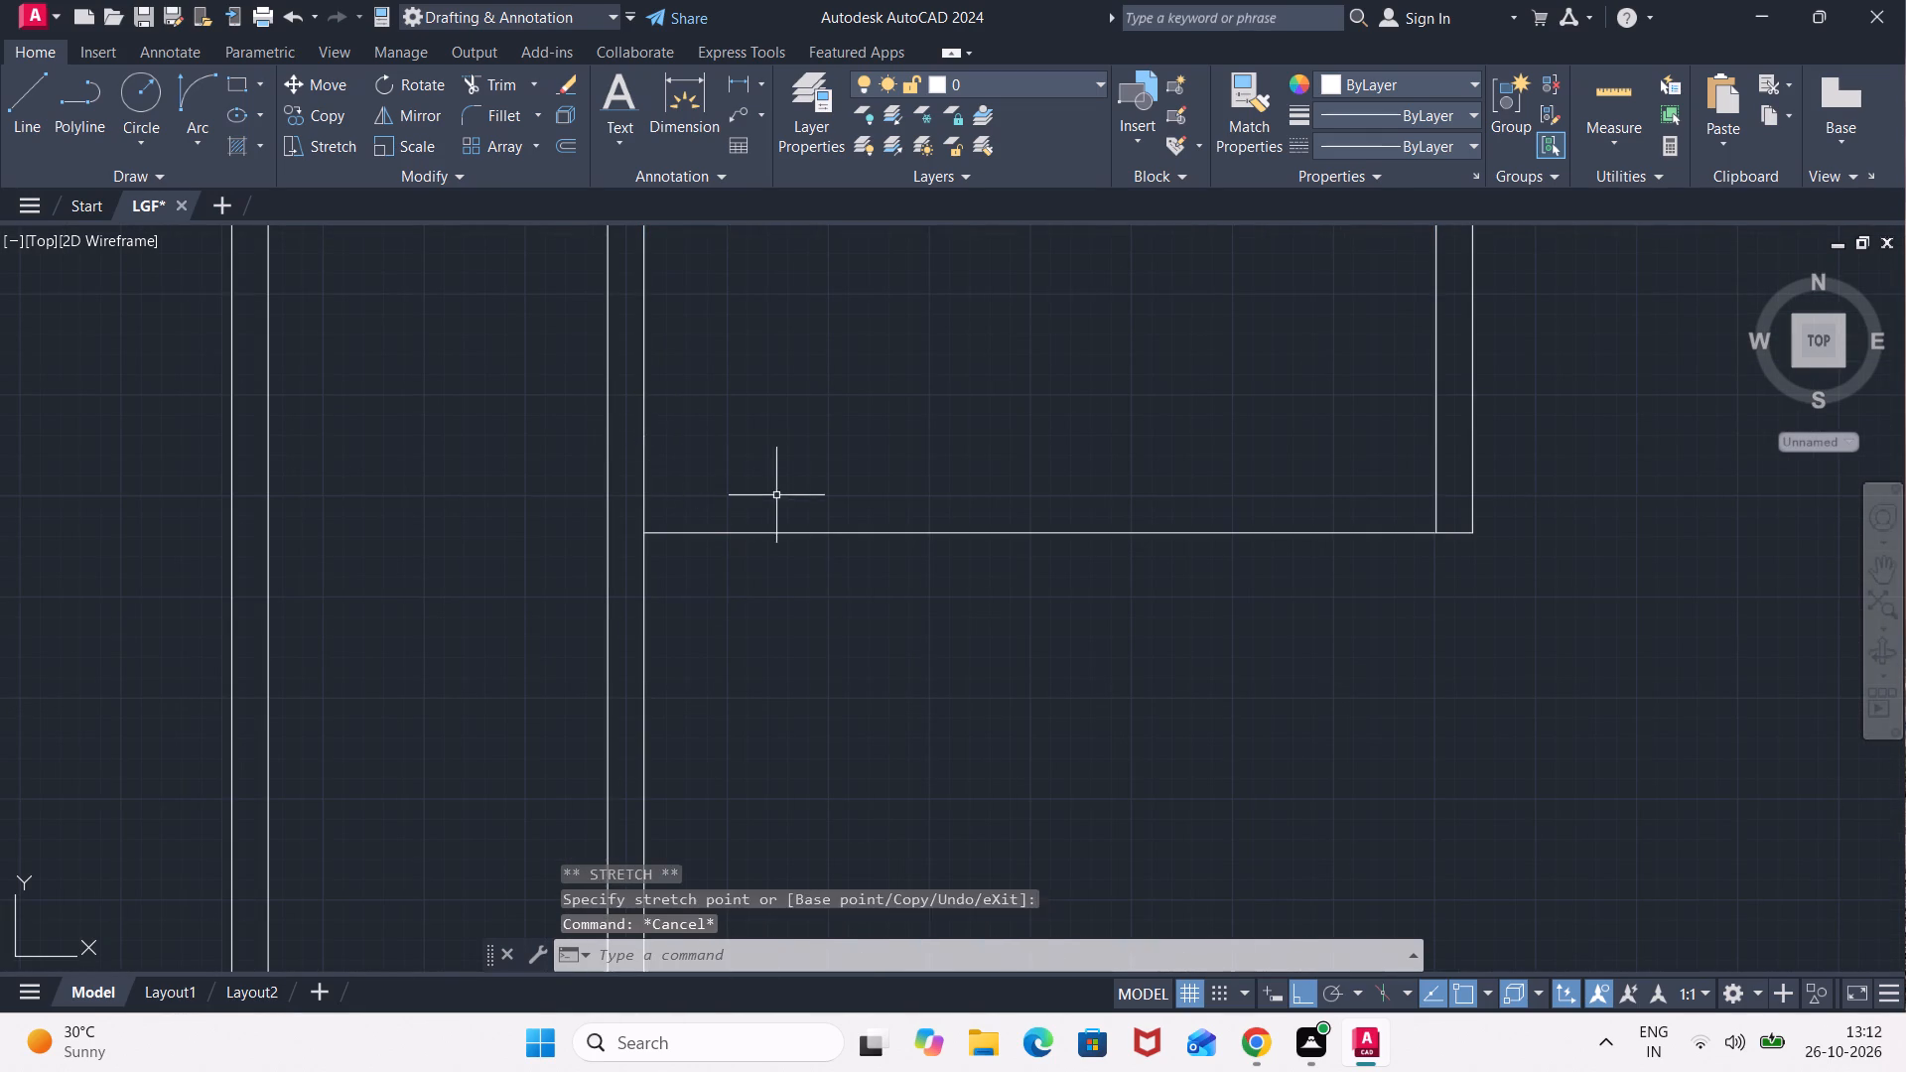
{"action": "key", "text": "Escape"}
Offset the toilet's new wall line 4.5" toward the lobby.
{"action": "scroll", "coordinate": [1125, 522], "scroll_direction": "down", "scroll_amount": 2}
{"action": "key", "text": "o"}
{"action": "key", "text": "Return"}
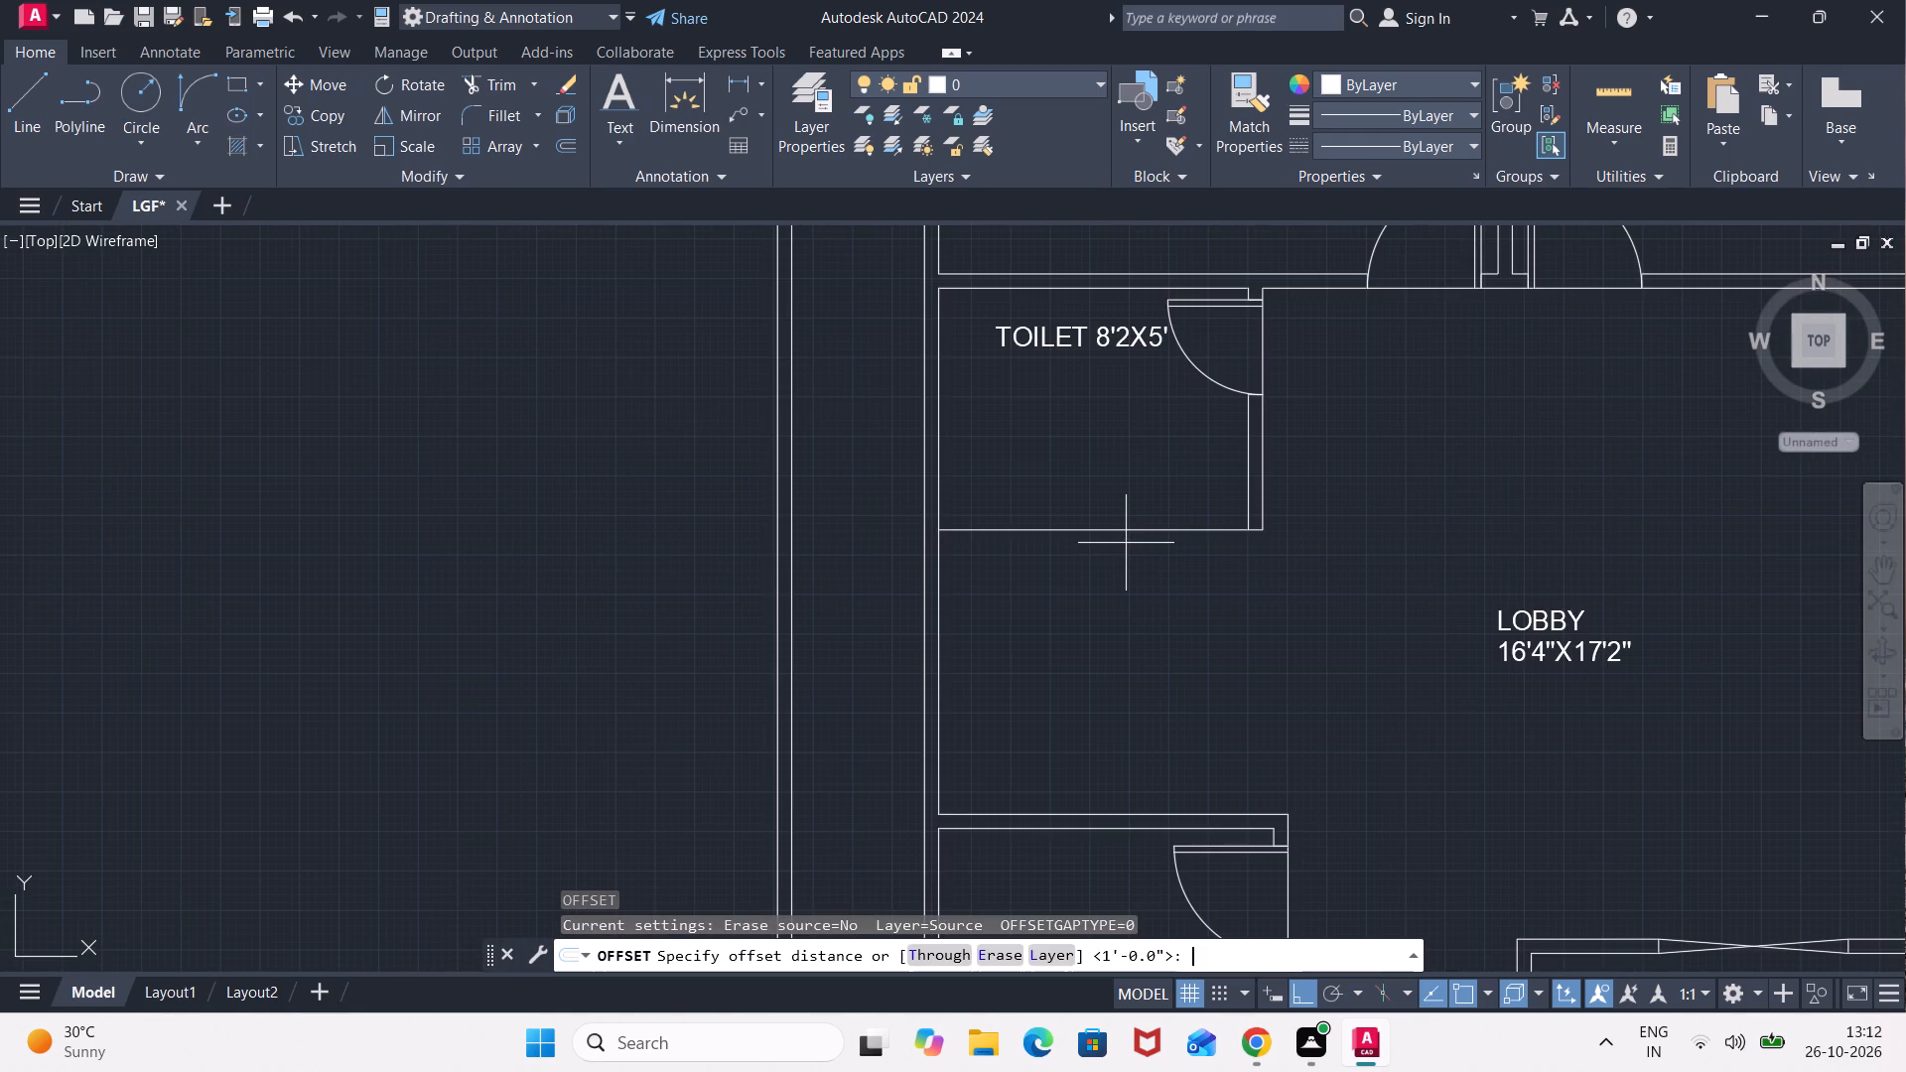
{"action": "type", "text": "4.5\""}
{"action": "key", "text": "Return"}
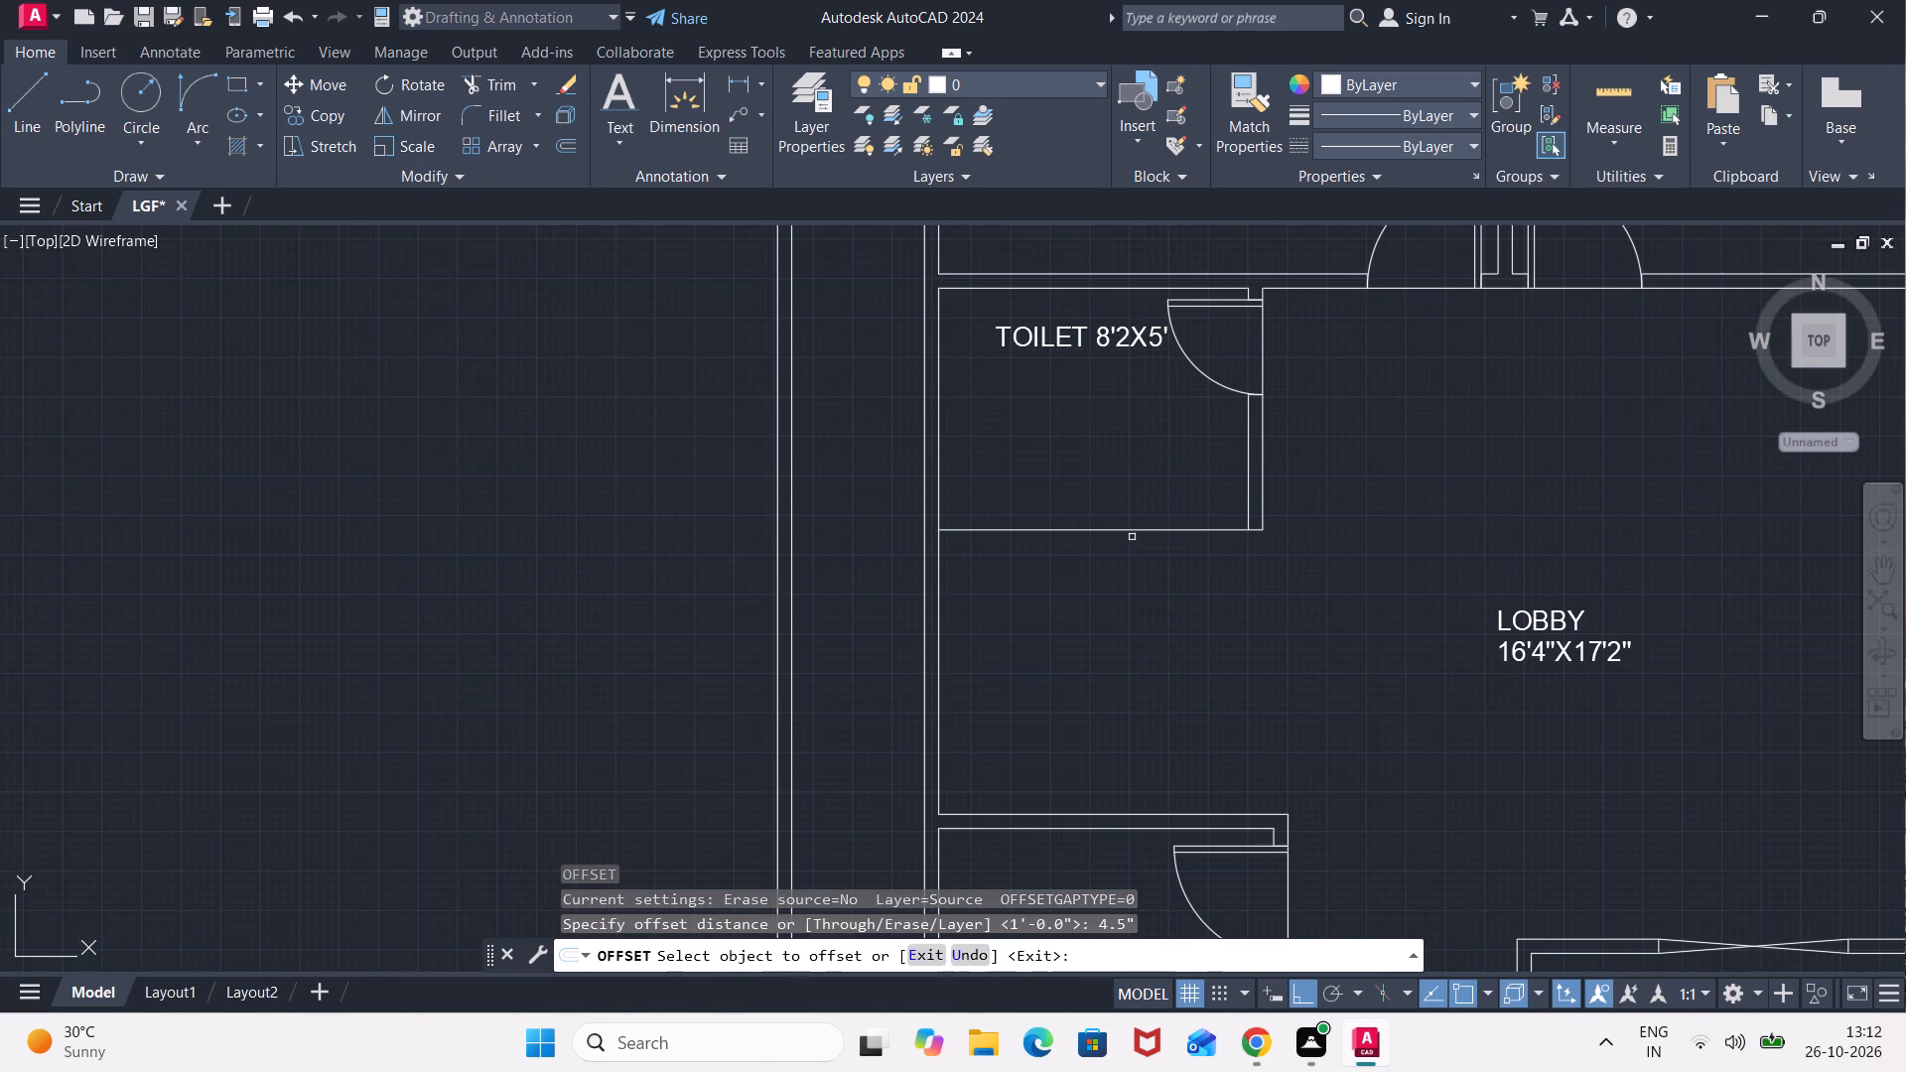
{"action": "left_click", "coordinate": [1143, 528]}
{"action": "left_click", "coordinate": [1151, 599]}
{"action": "key", "text": "Escape"}
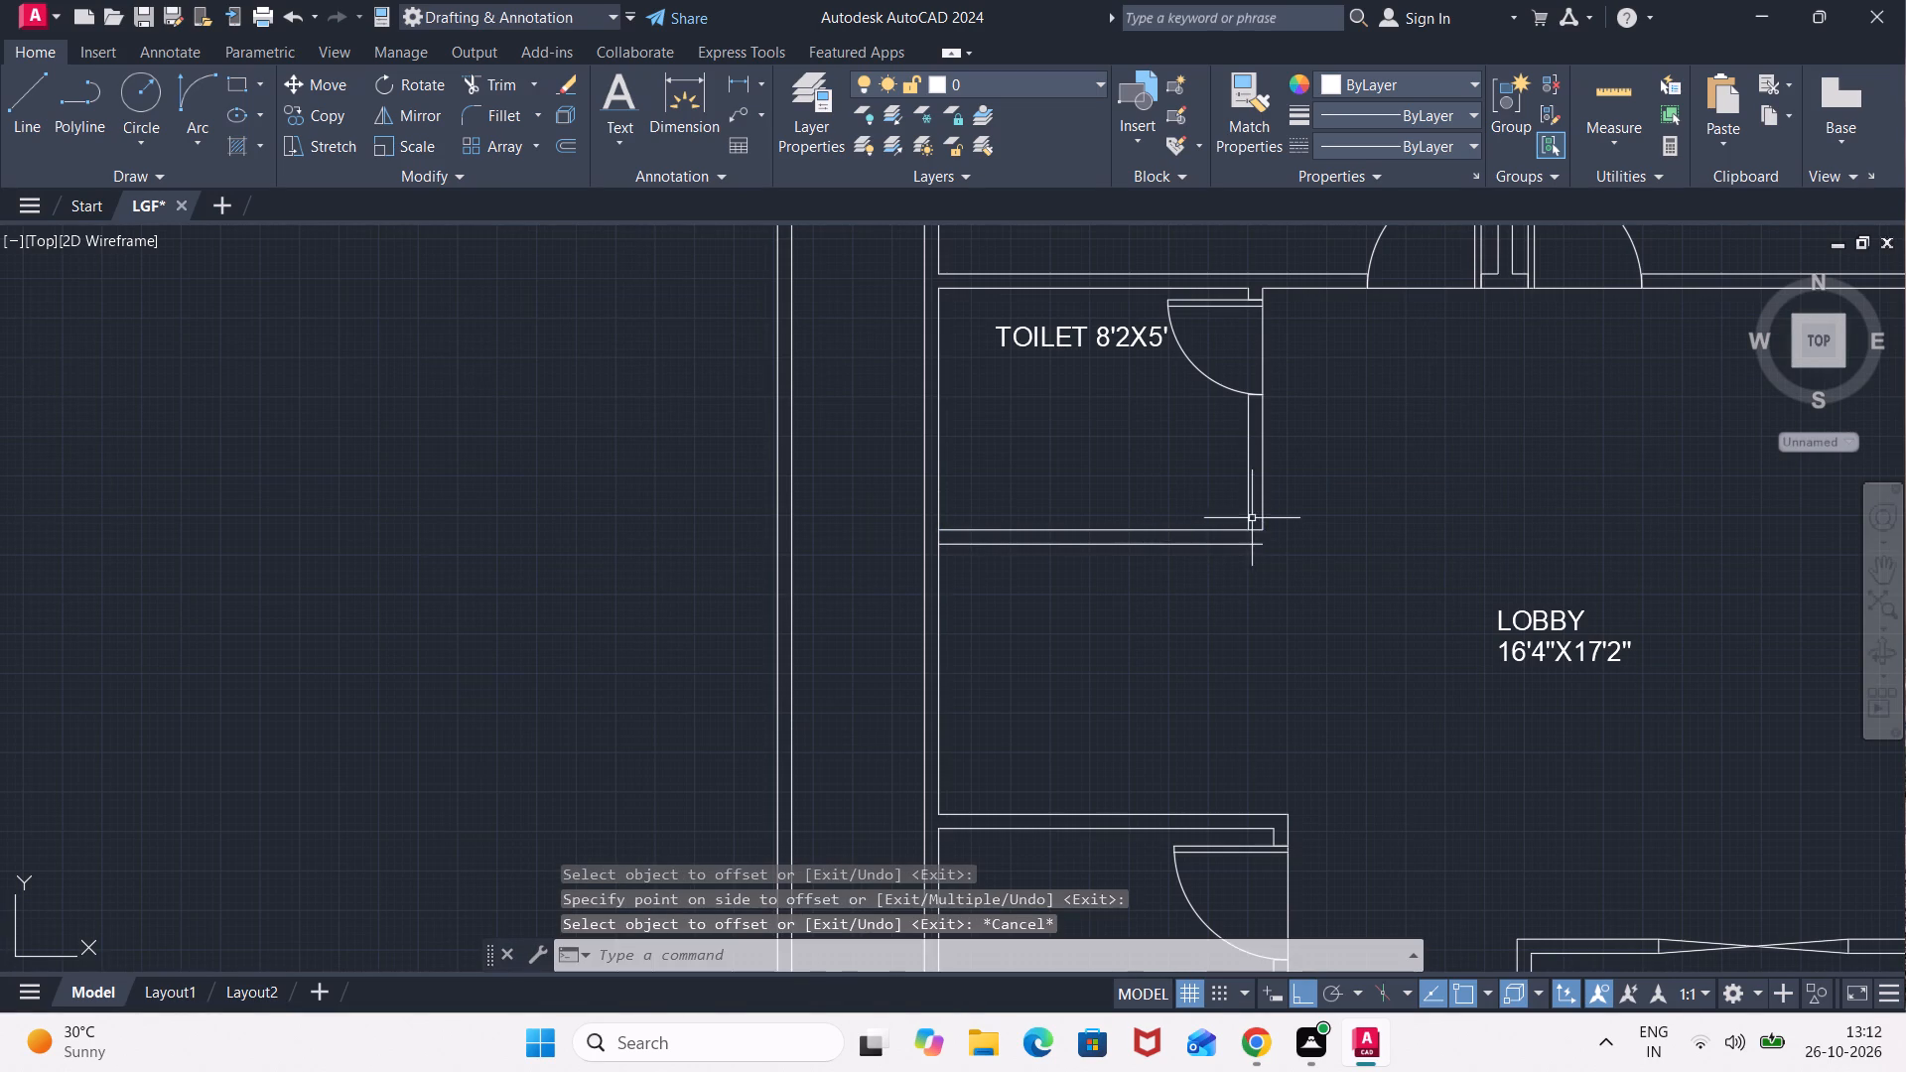
Stretch the lobby-side line of the toilet's door wall to the end of the outer 4.5" offset line.
{"action": "scroll", "coordinate": [1267, 507], "scroll_direction": "up", "scroll_amount": 1}
{"action": "left_click", "coordinate": [1259, 519]}
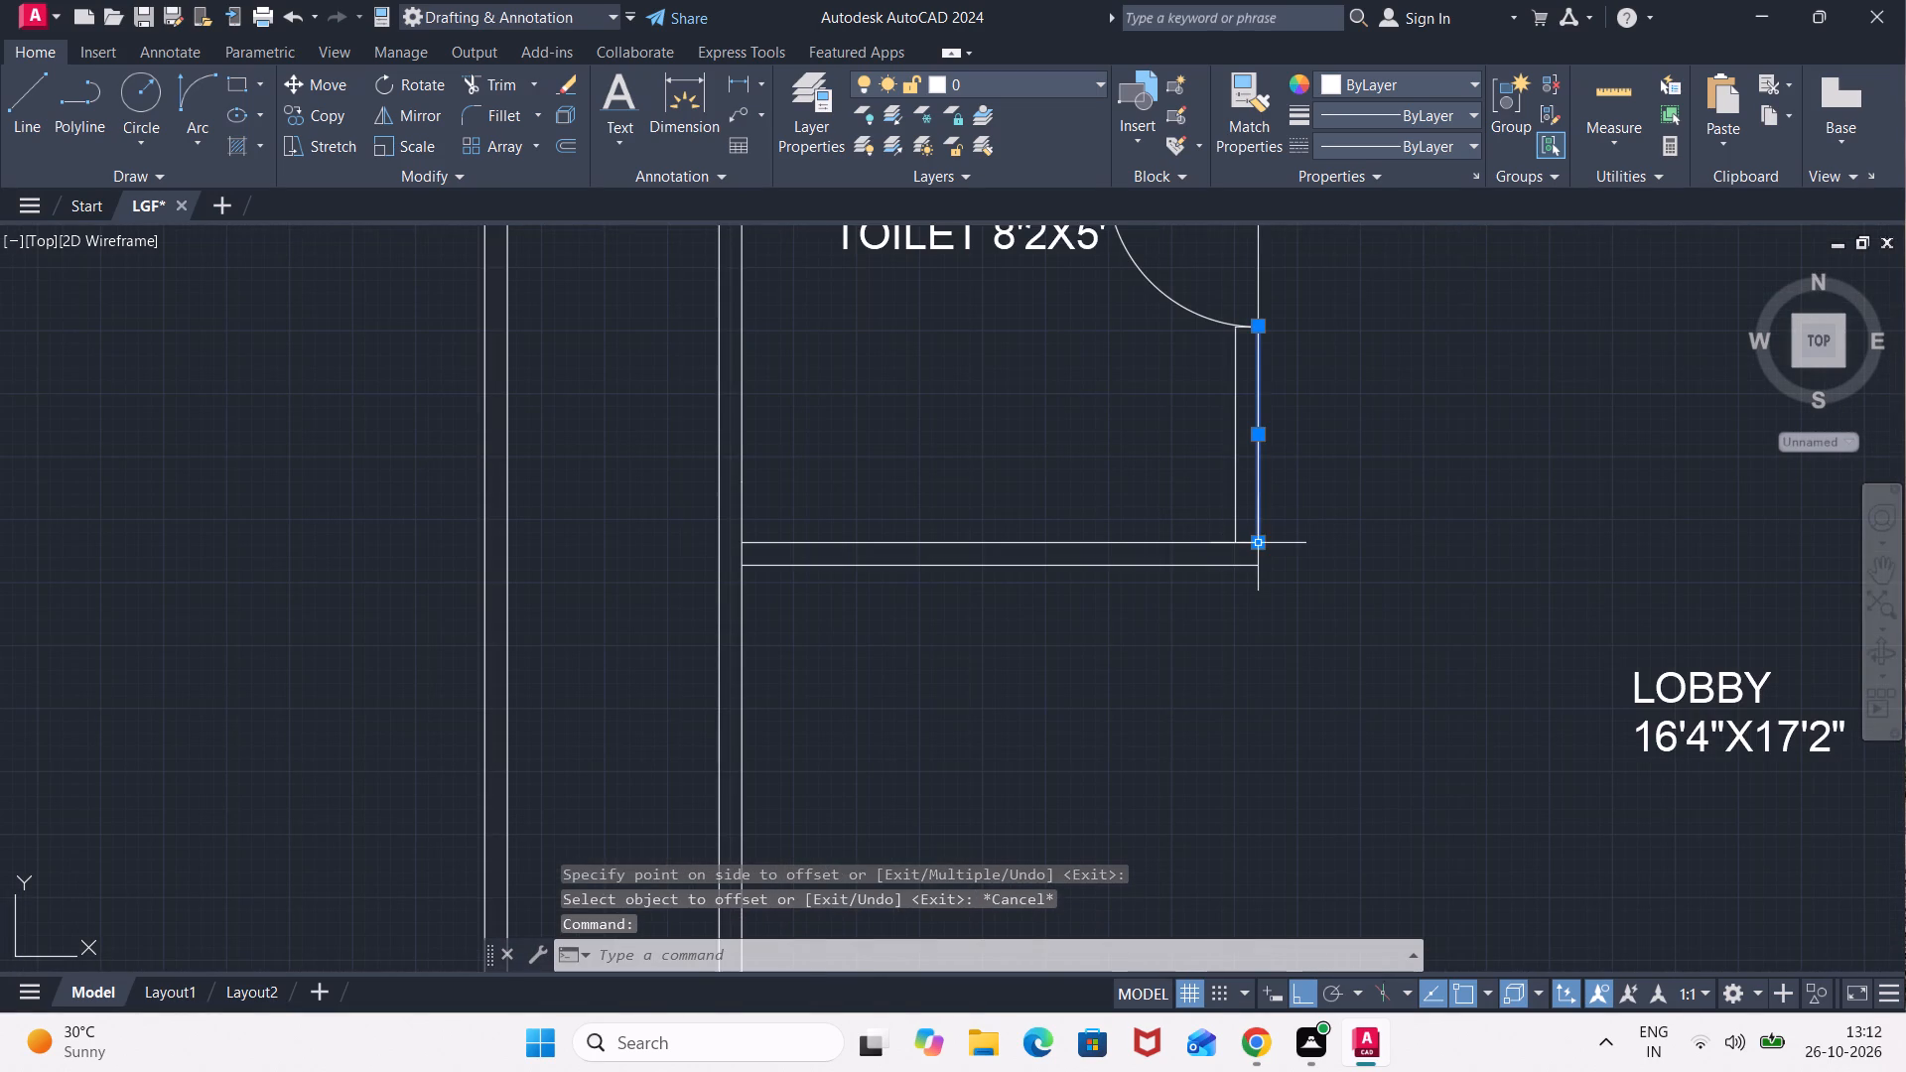
{"action": "left_click", "coordinate": [1261, 538]}
{"action": "left_click", "coordinate": [1266, 560]}
{"action": "key", "text": "Escape"}
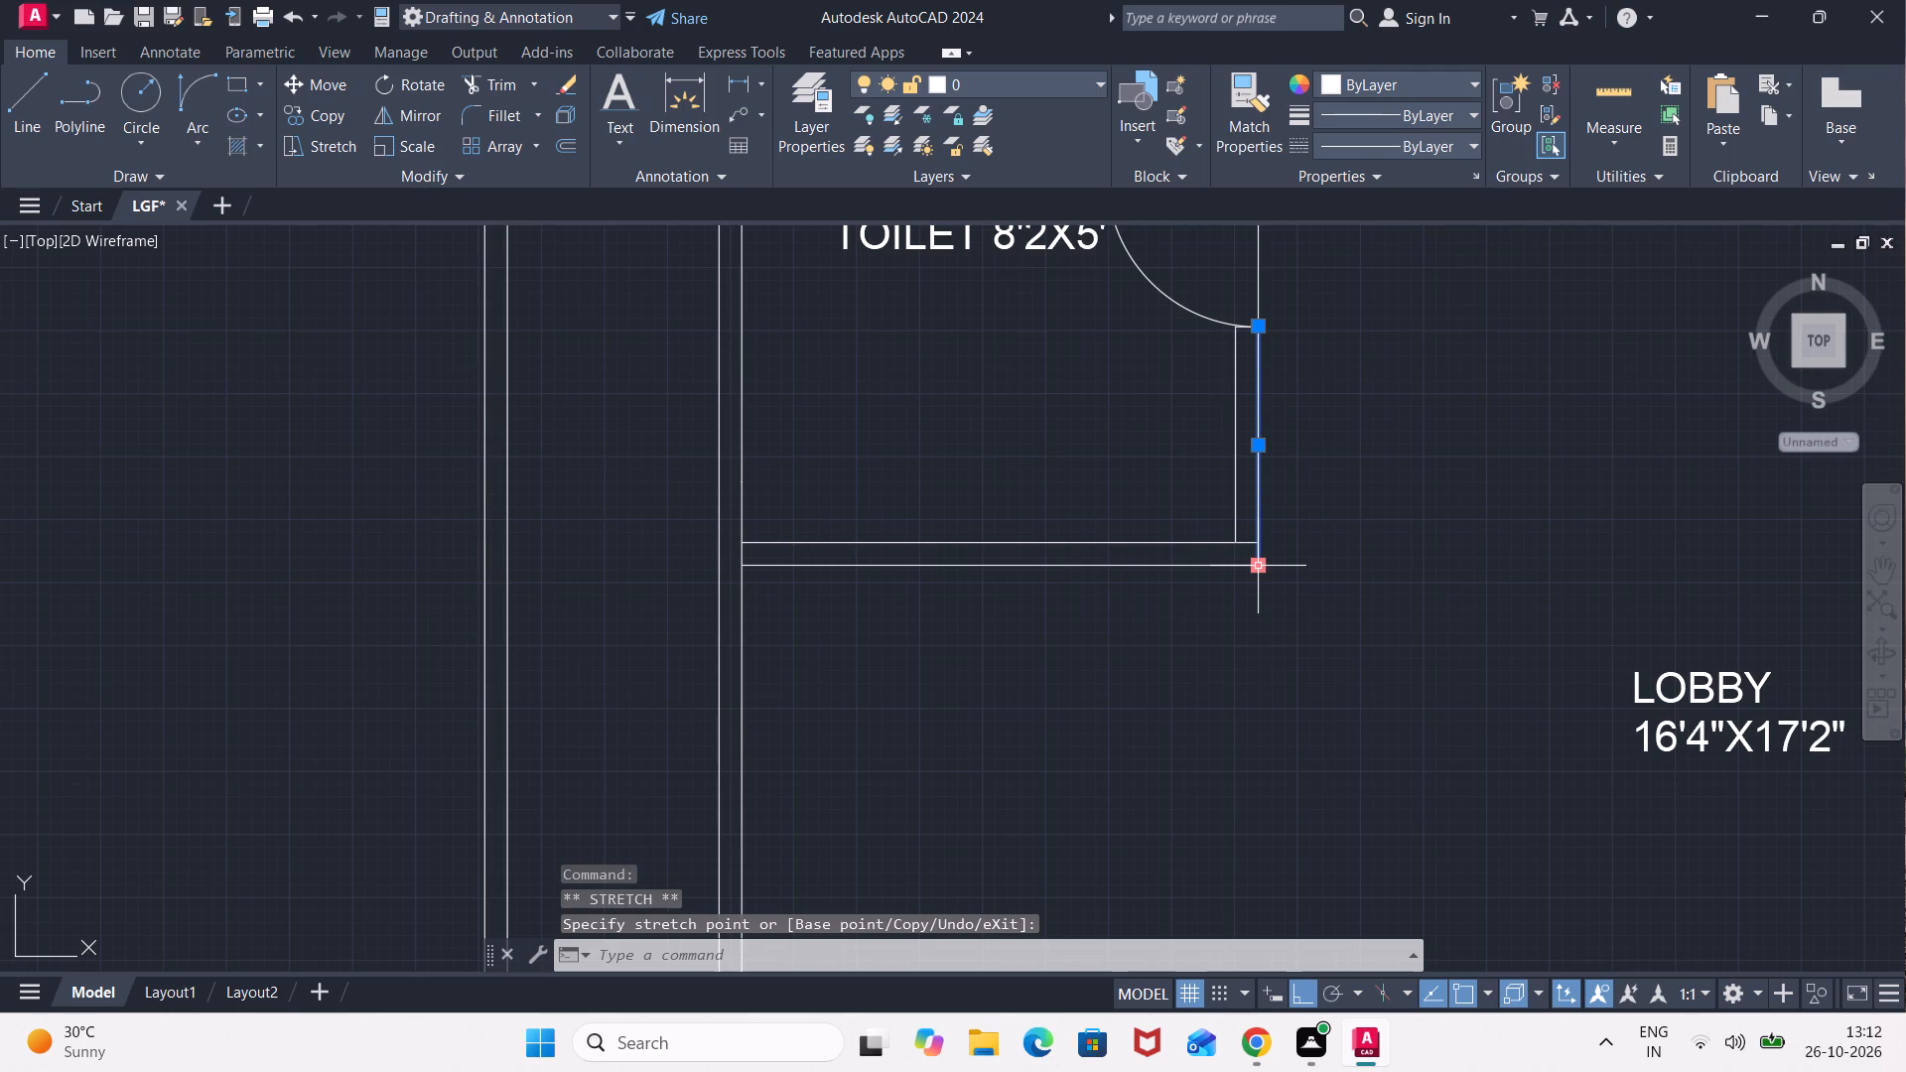
Trim the inner line of the toilet's new wall where it overruns into the corner with the door-side wall.
{"action": "type", "text": "TR"}
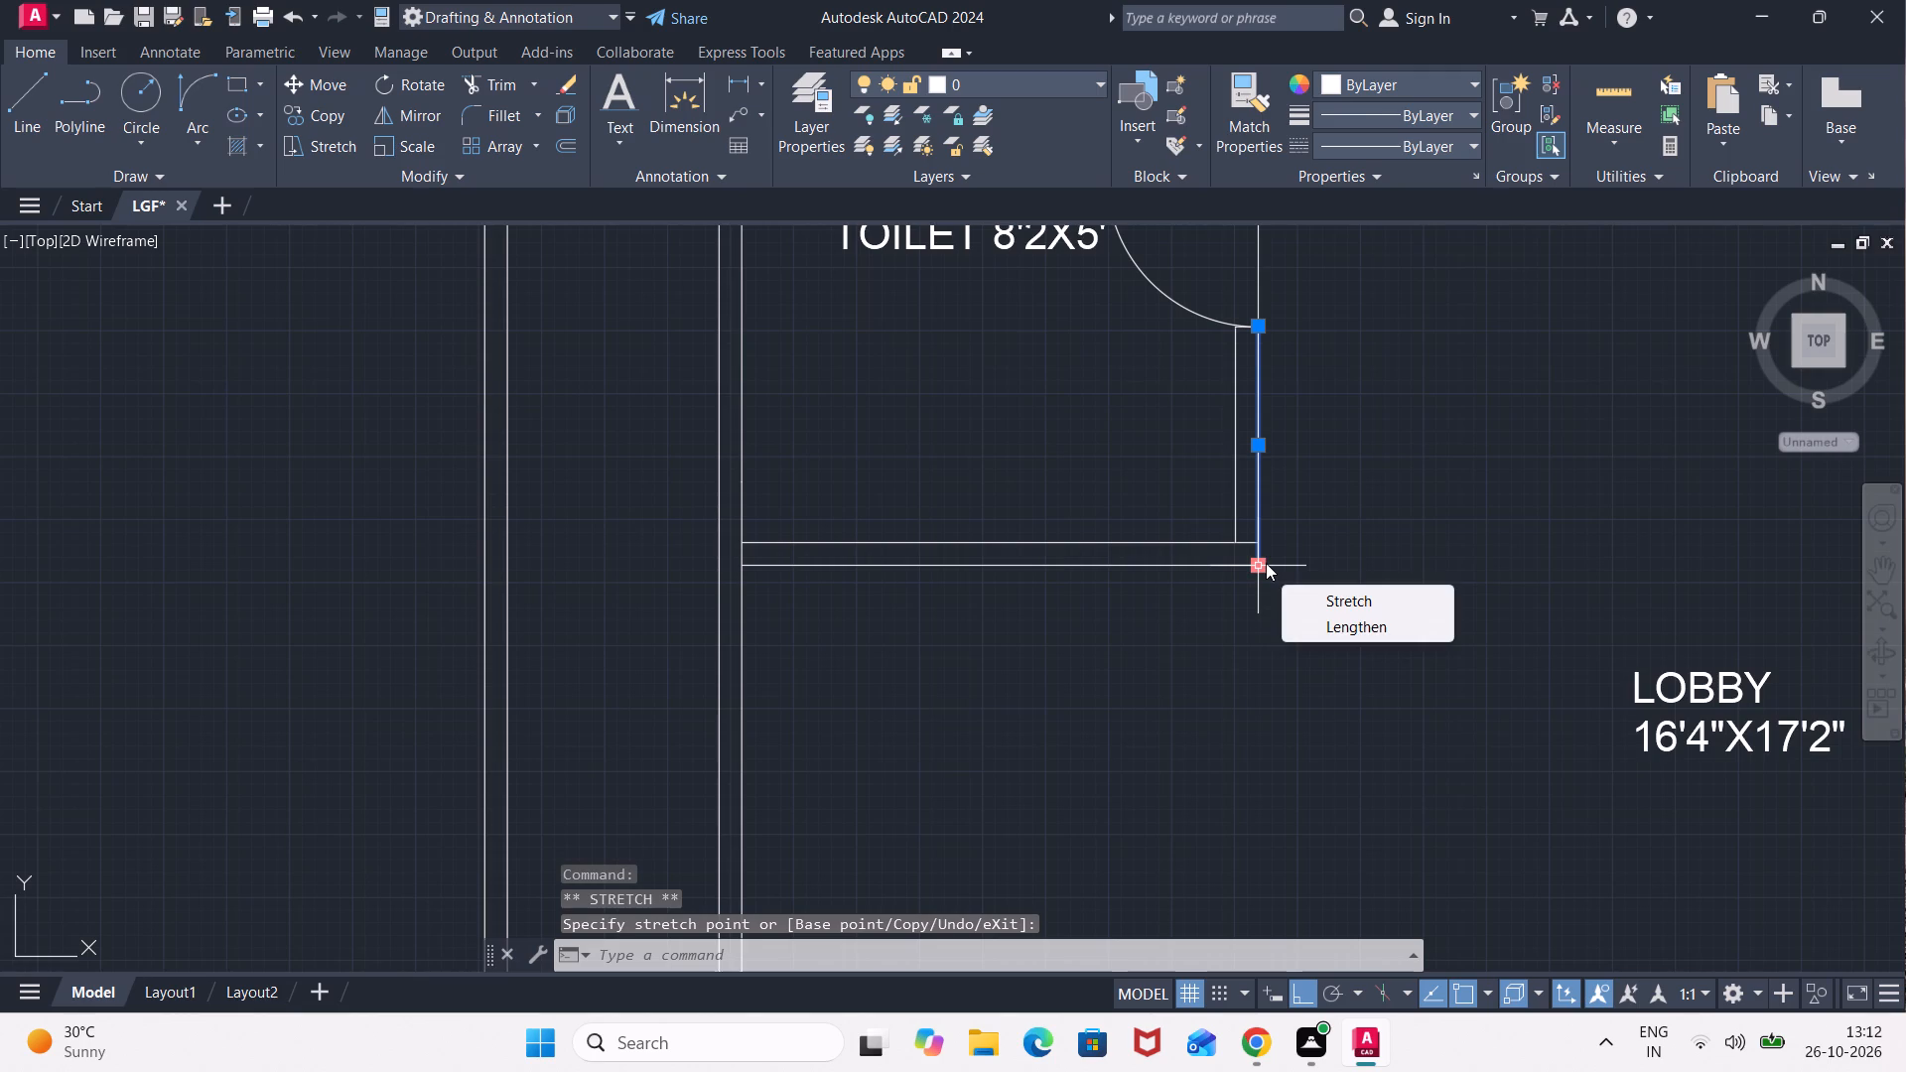
{"action": "type", "text": "TR"}
{"action": "key", "text": "Escape"}
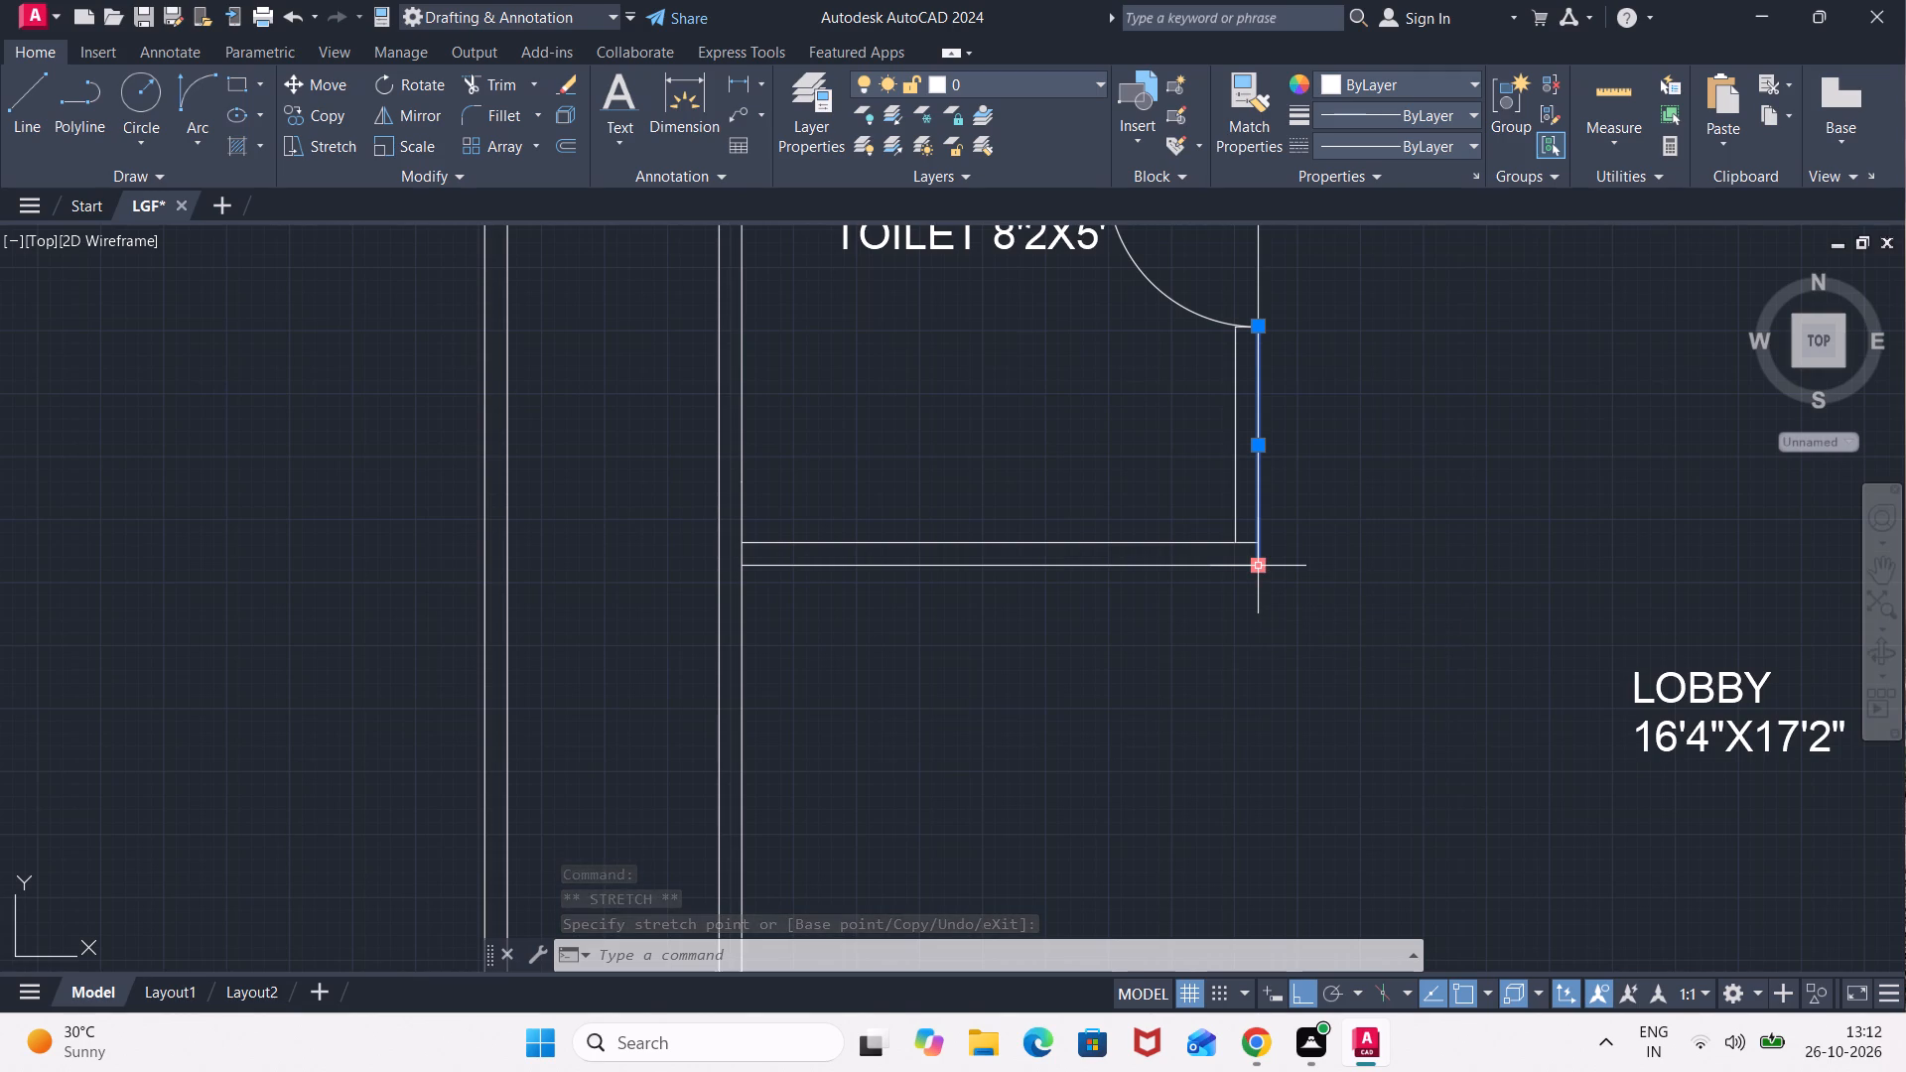
{"action": "key", "text": "Escape"}
{"action": "key", "text": "Escape"}
{"action": "type", "text": "TR"}
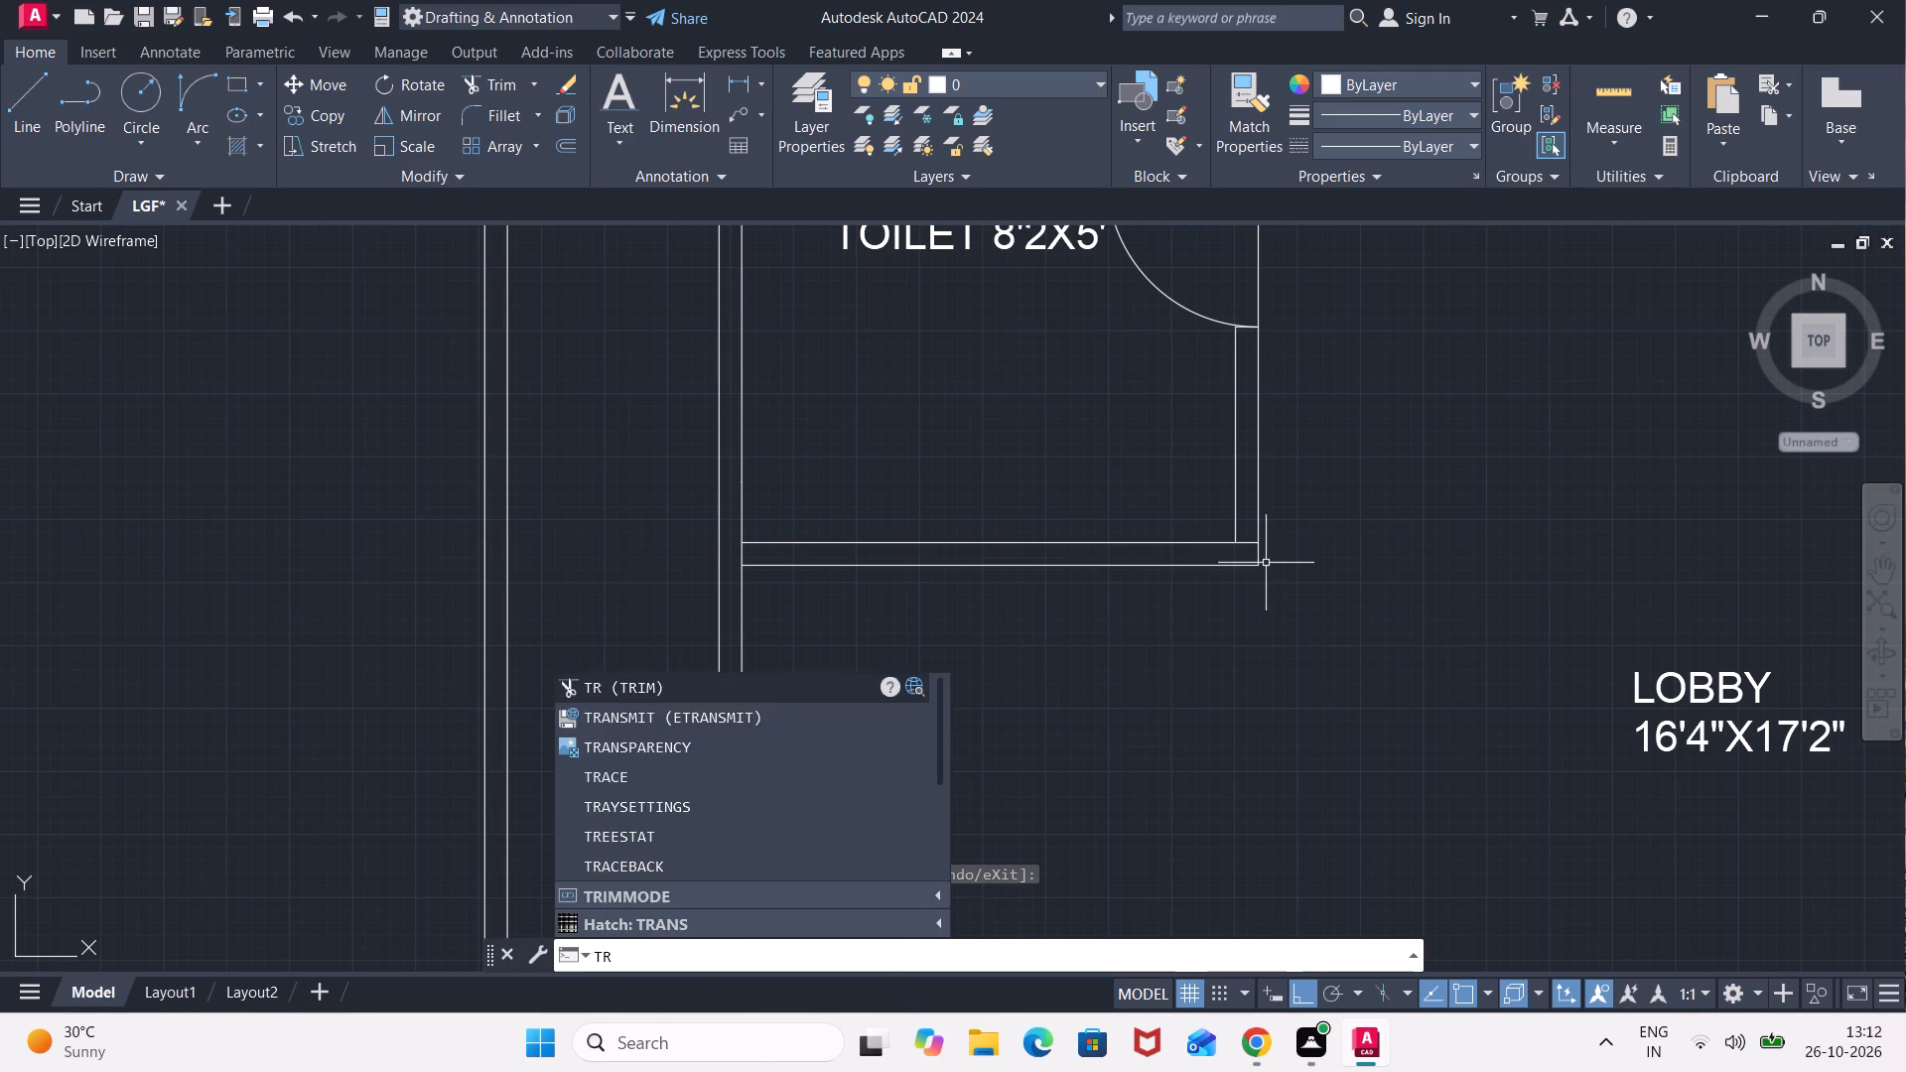
{"action": "key", "text": "Return"}
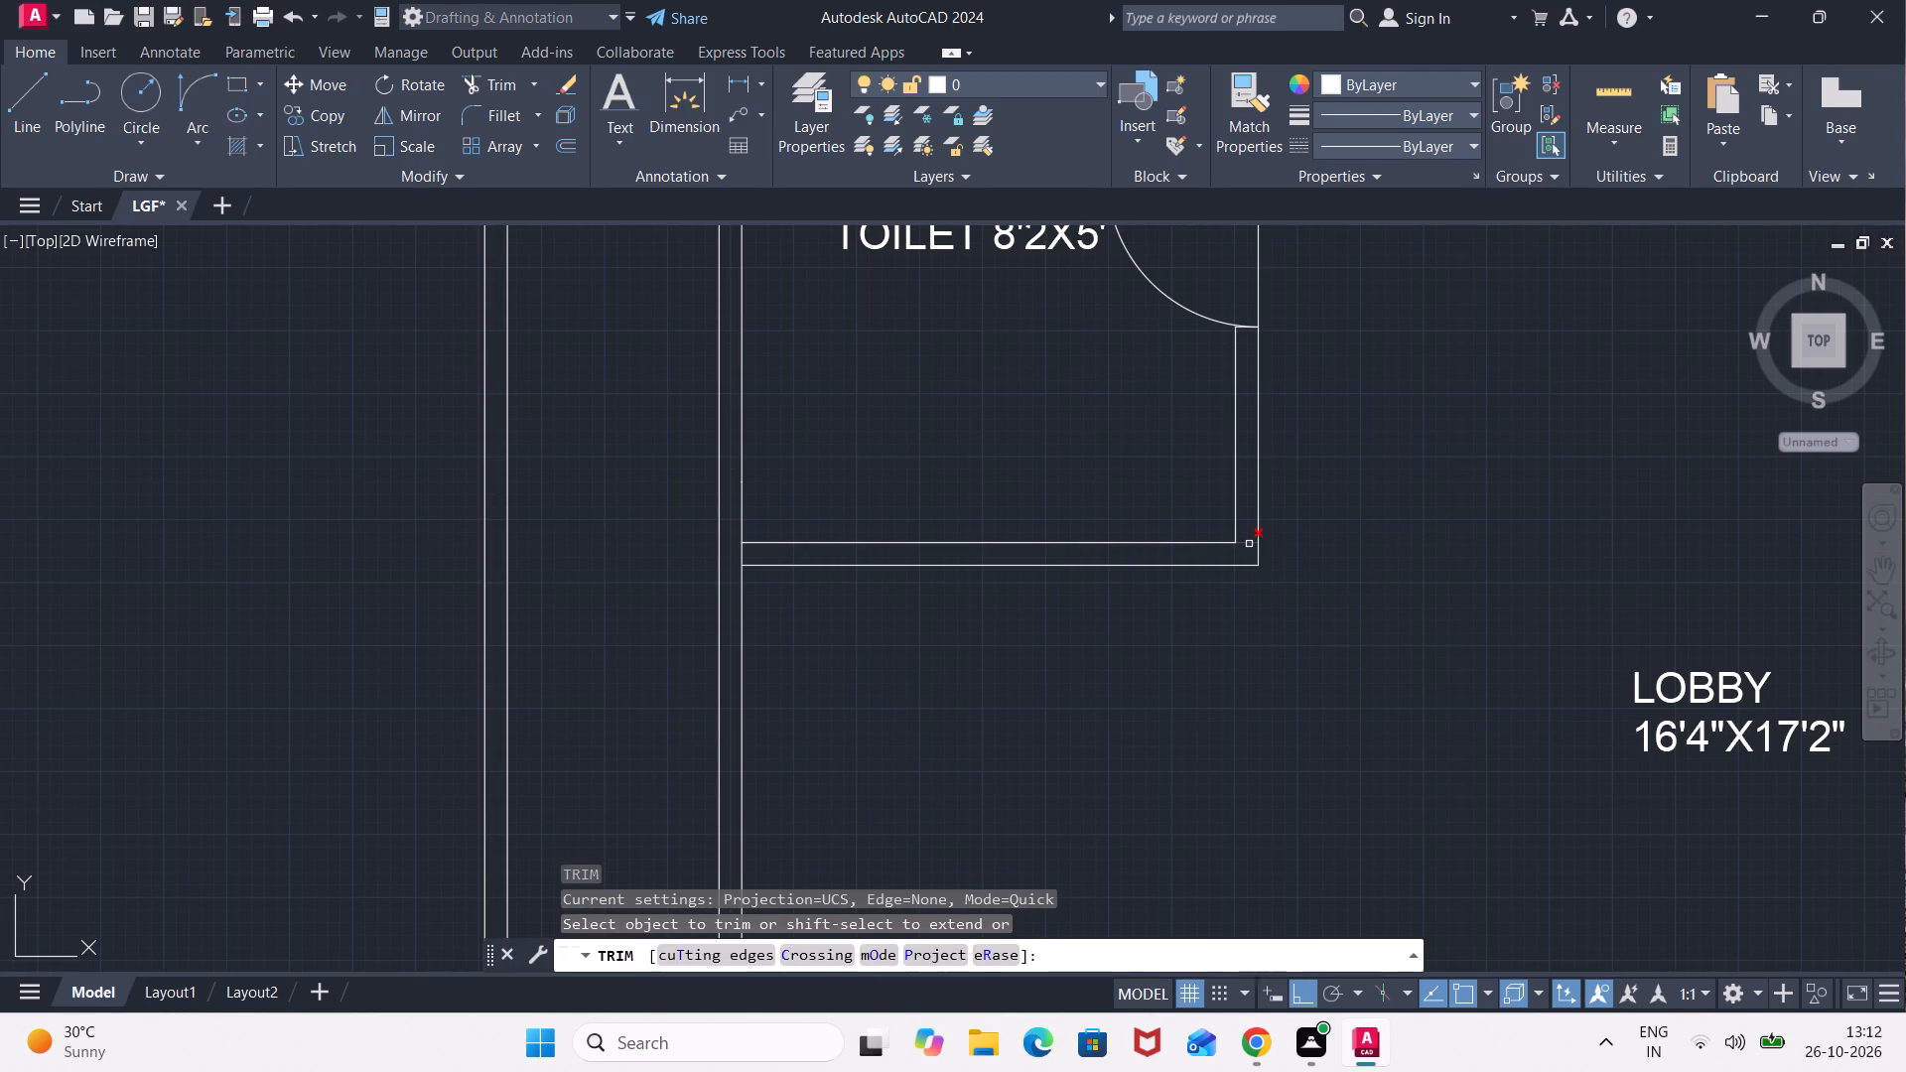
{"action": "left_click", "coordinate": [1248, 540]}
{"action": "key", "text": "Escape"}
{"action": "scroll", "coordinate": [1250, 536], "scroll_direction": "down", "scroll_amount": 3}
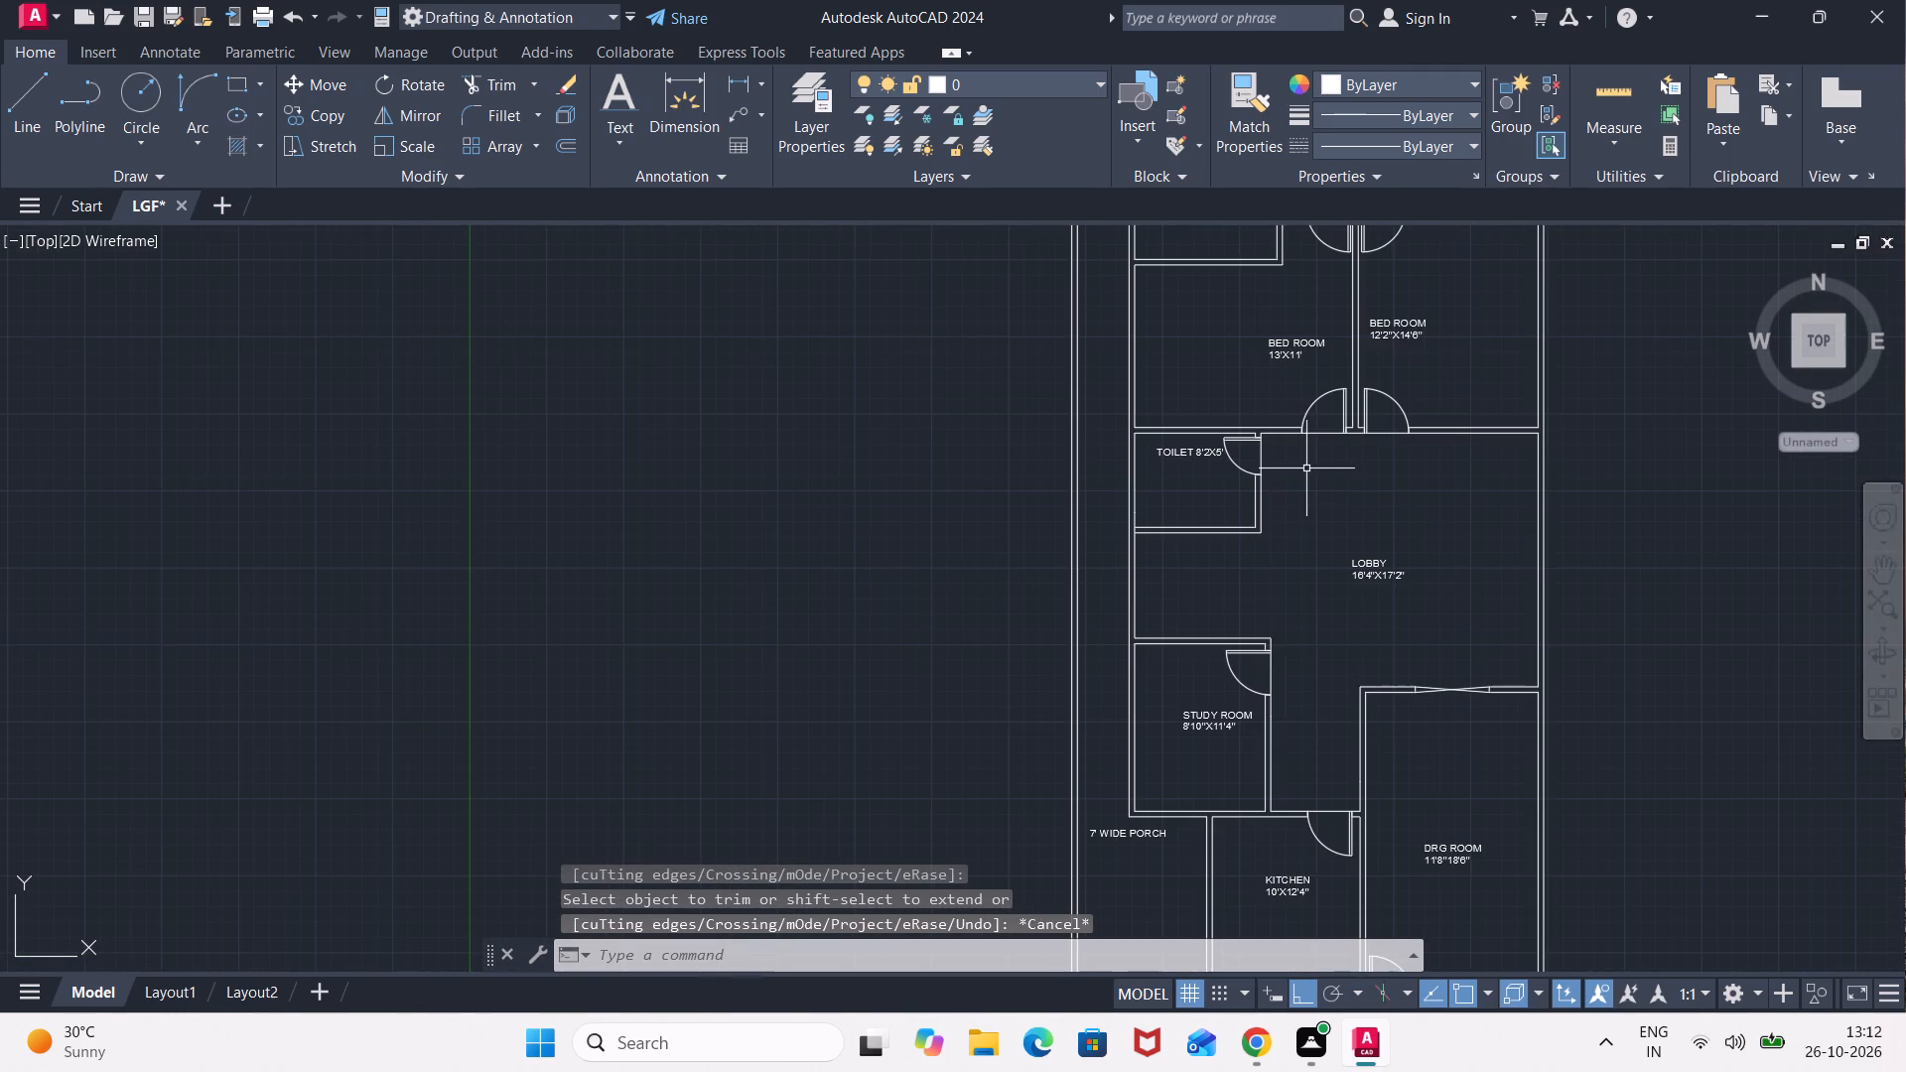
Change the toilet's label to read TOILET 8'2X6'.
{"action": "scroll", "coordinate": [1230, 467], "scroll_direction": "up", "scroll_amount": 4}
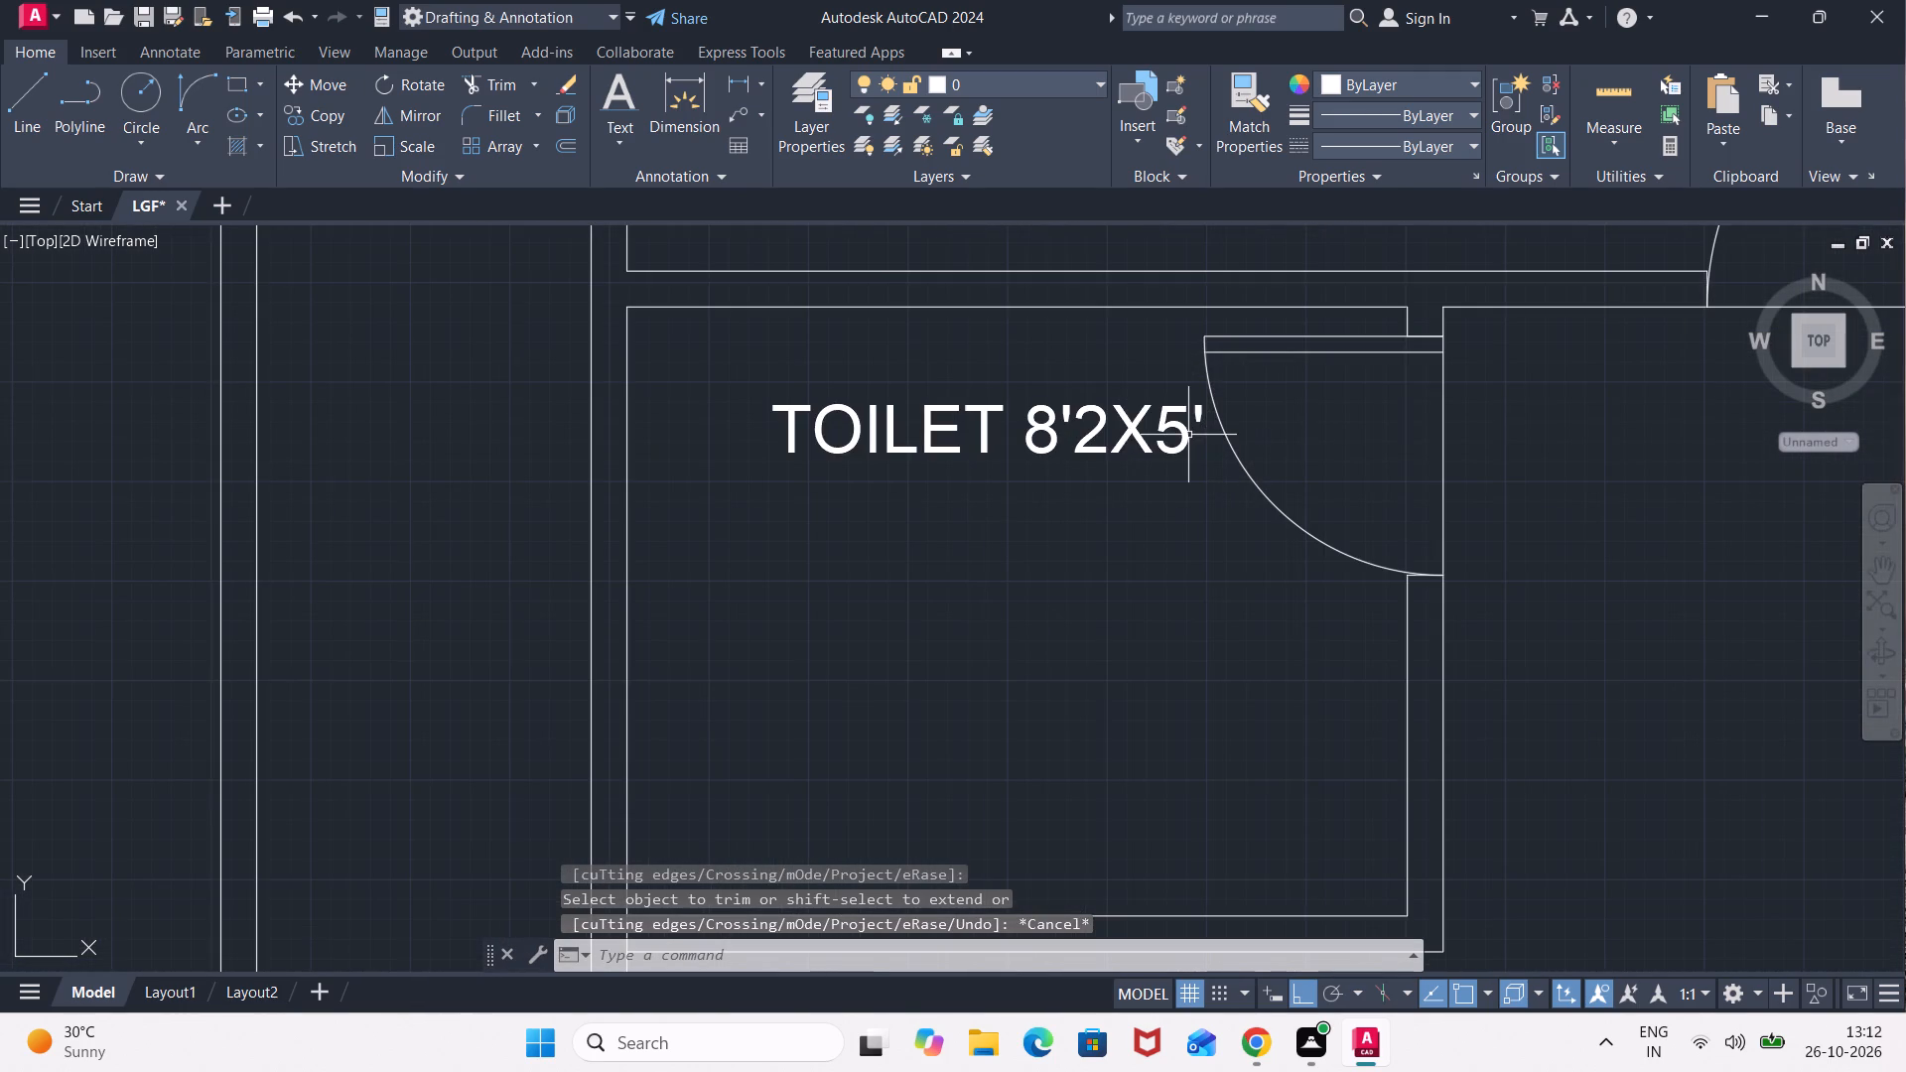
{"action": "double_click", "coordinate": [1183, 434]}
{"action": "left_click", "coordinate": [1189, 428]}
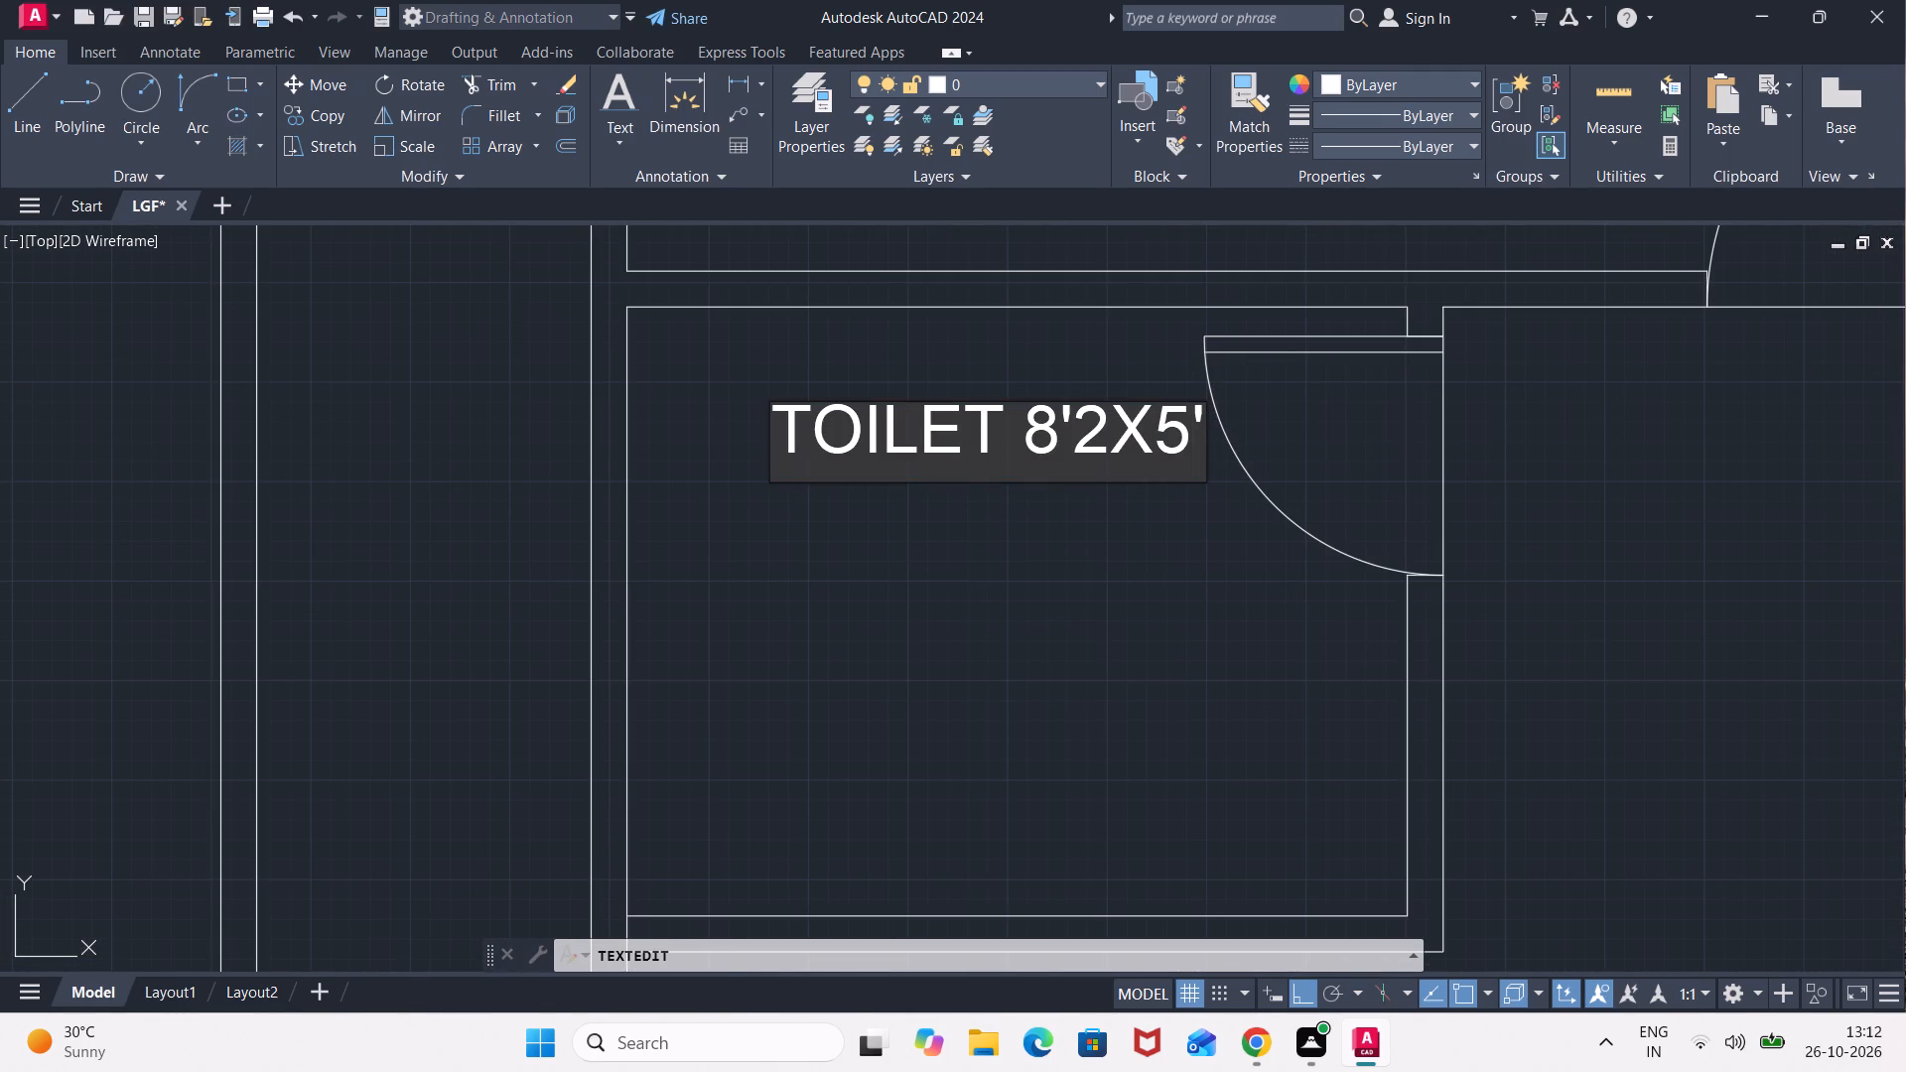
{"action": "key", "text": "BackSpace"}
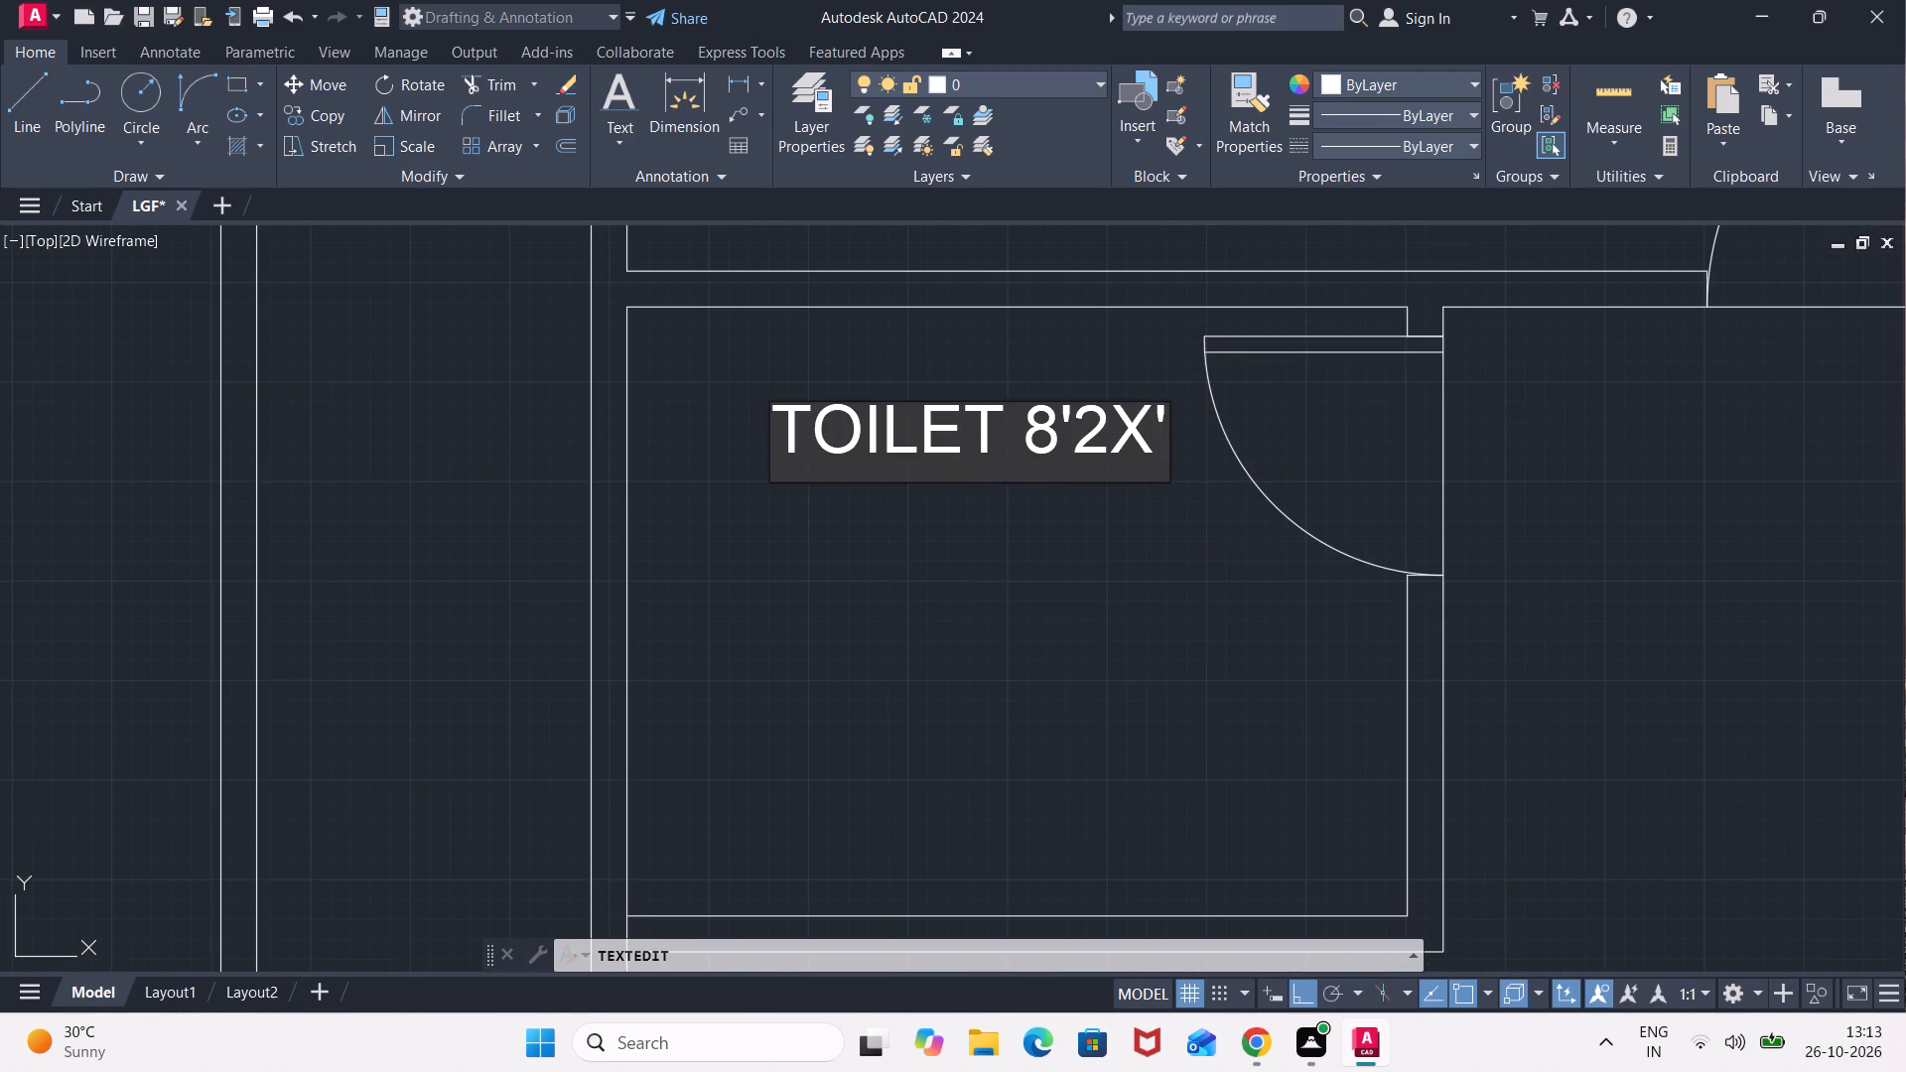
{"action": "key", "text": "6"}
{"action": "scroll", "coordinate": [1356, 512], "scroll_direction": "down", "scroll_amount": 2}
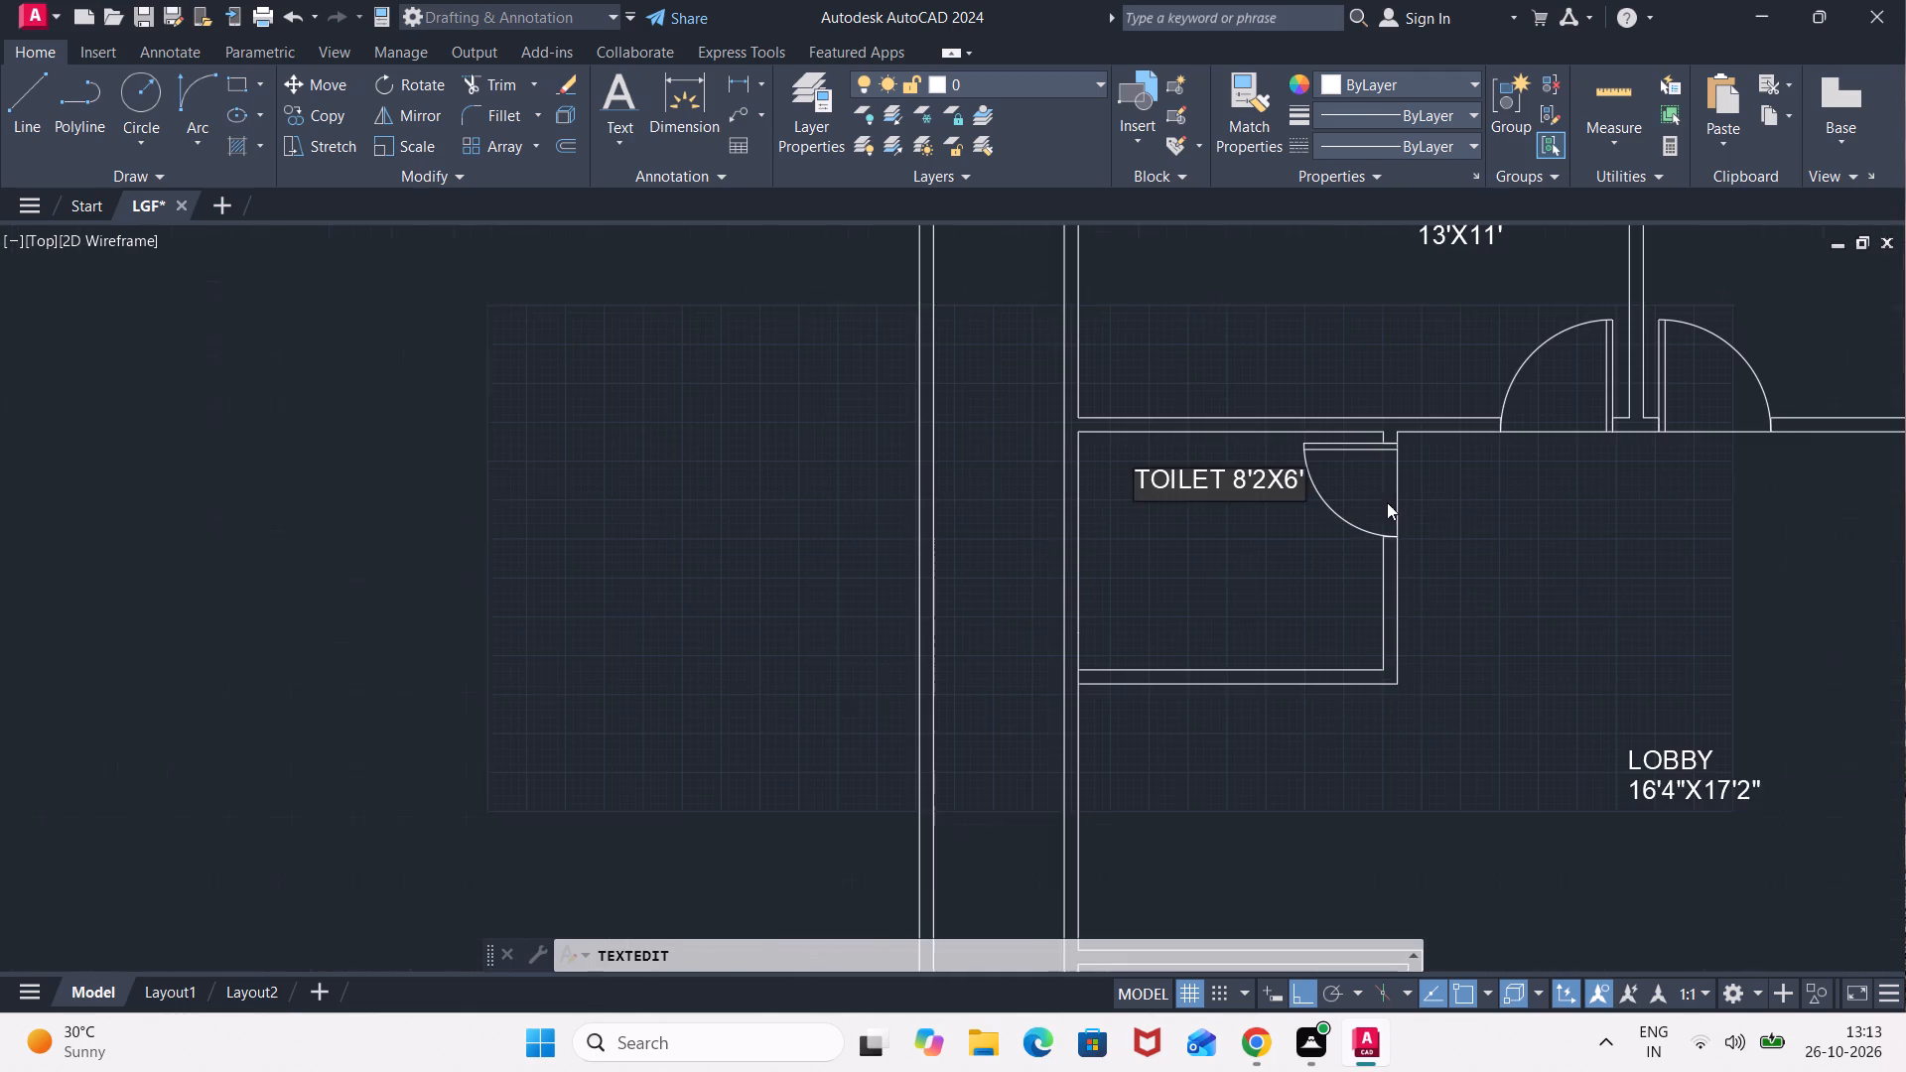
{"action": "left_click", "coordinate": [1463, 516]}
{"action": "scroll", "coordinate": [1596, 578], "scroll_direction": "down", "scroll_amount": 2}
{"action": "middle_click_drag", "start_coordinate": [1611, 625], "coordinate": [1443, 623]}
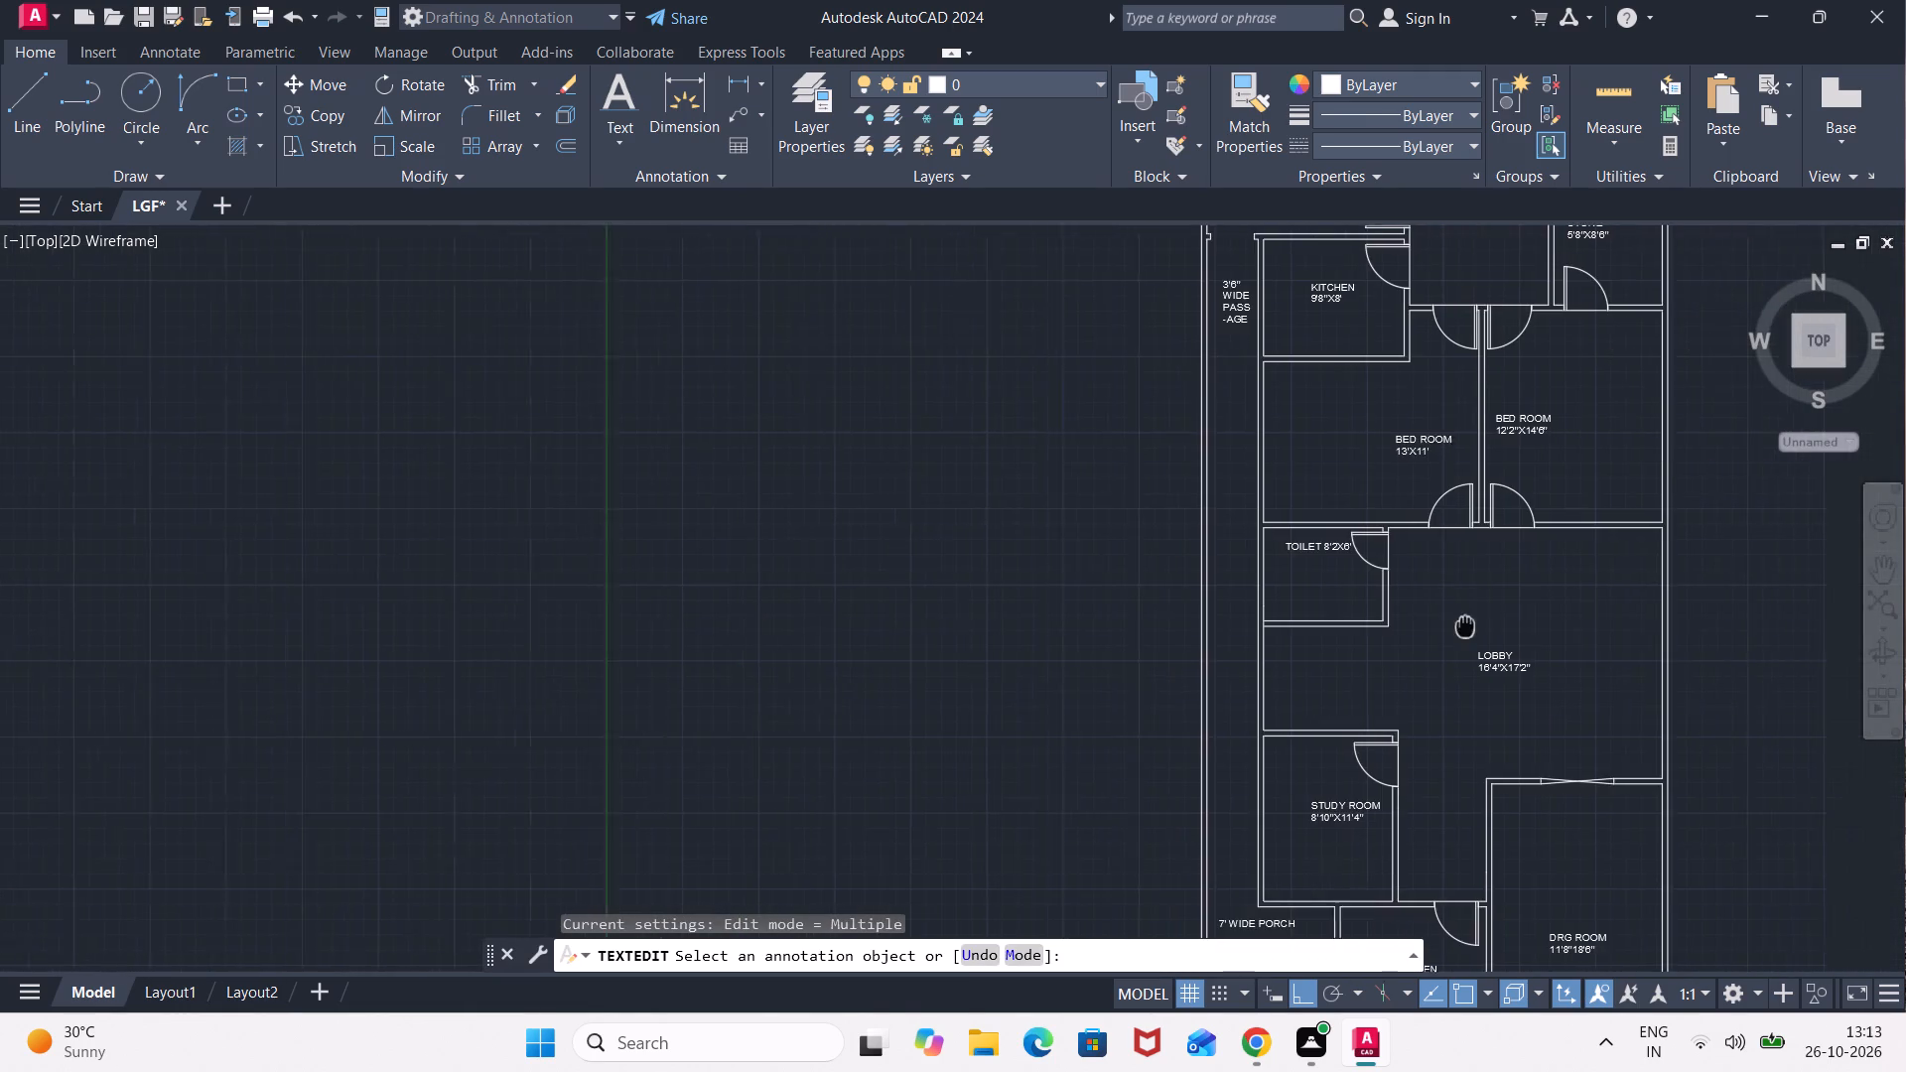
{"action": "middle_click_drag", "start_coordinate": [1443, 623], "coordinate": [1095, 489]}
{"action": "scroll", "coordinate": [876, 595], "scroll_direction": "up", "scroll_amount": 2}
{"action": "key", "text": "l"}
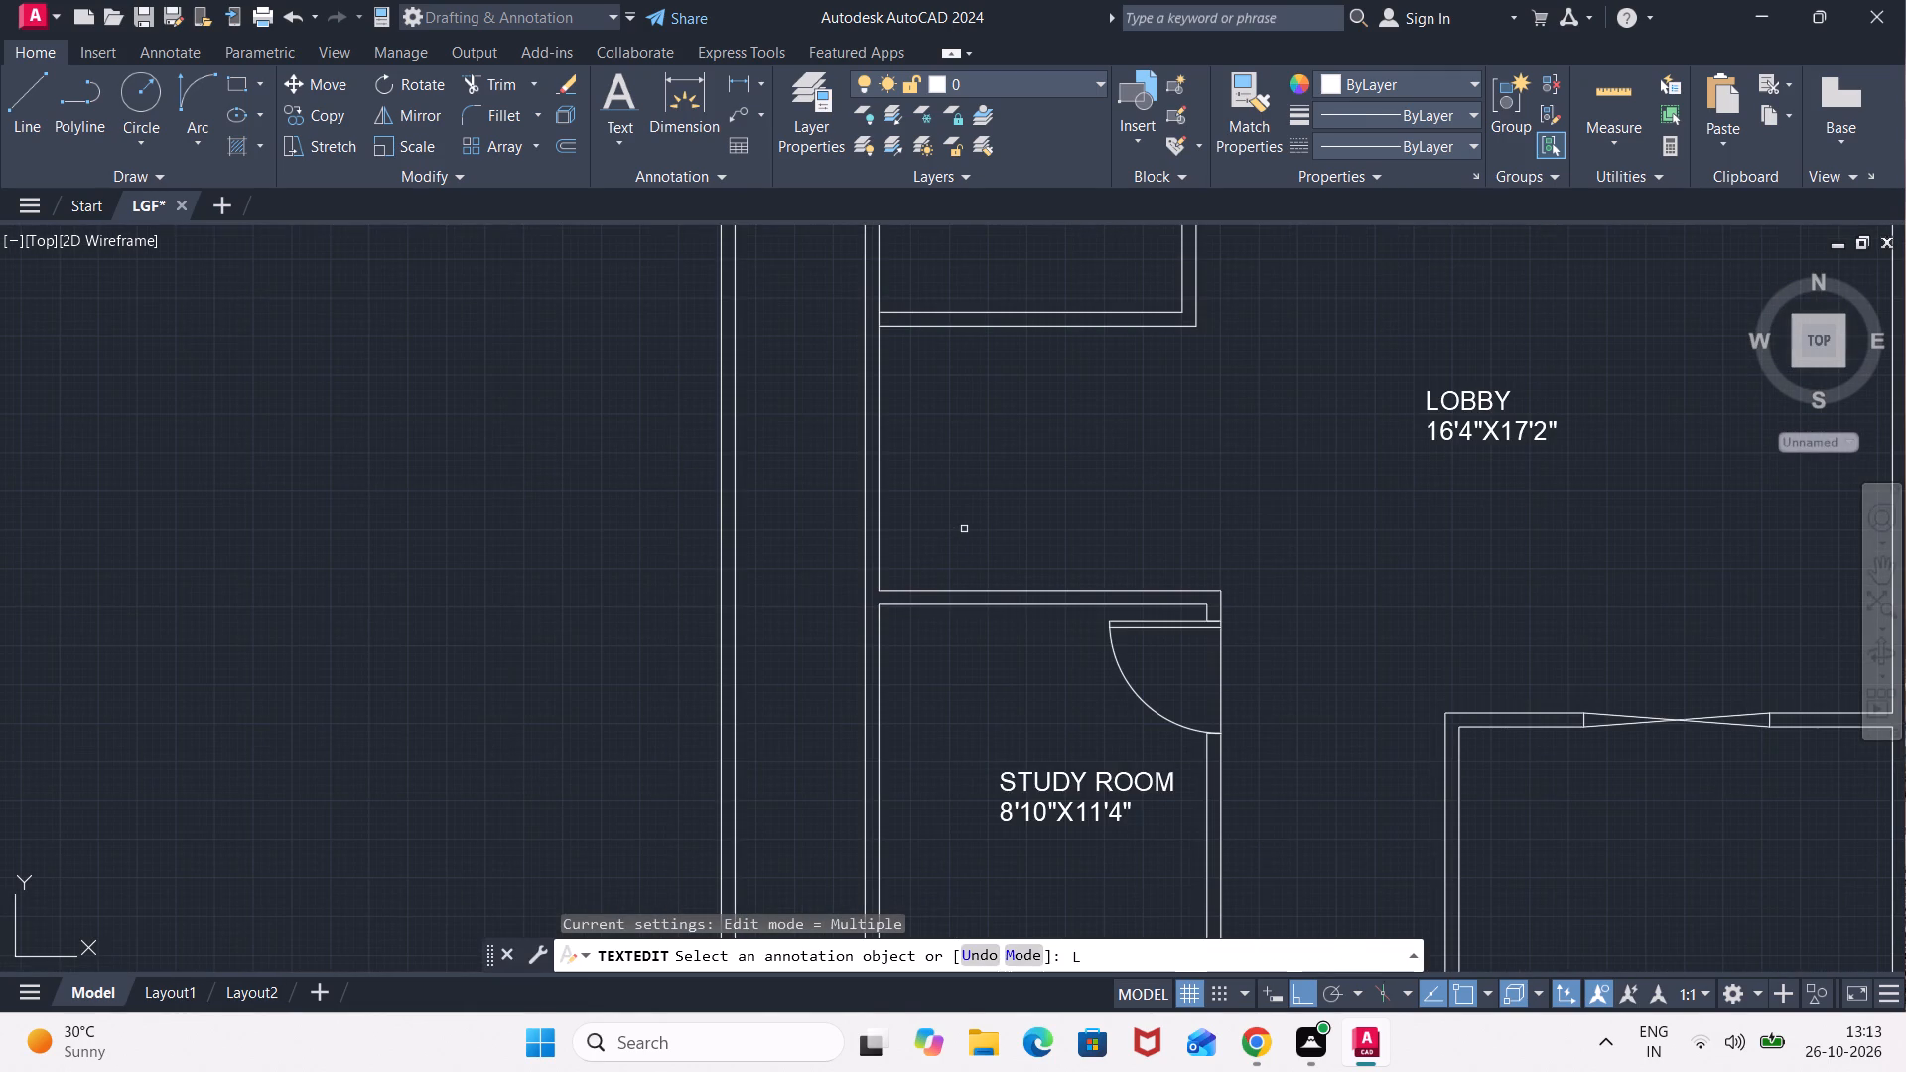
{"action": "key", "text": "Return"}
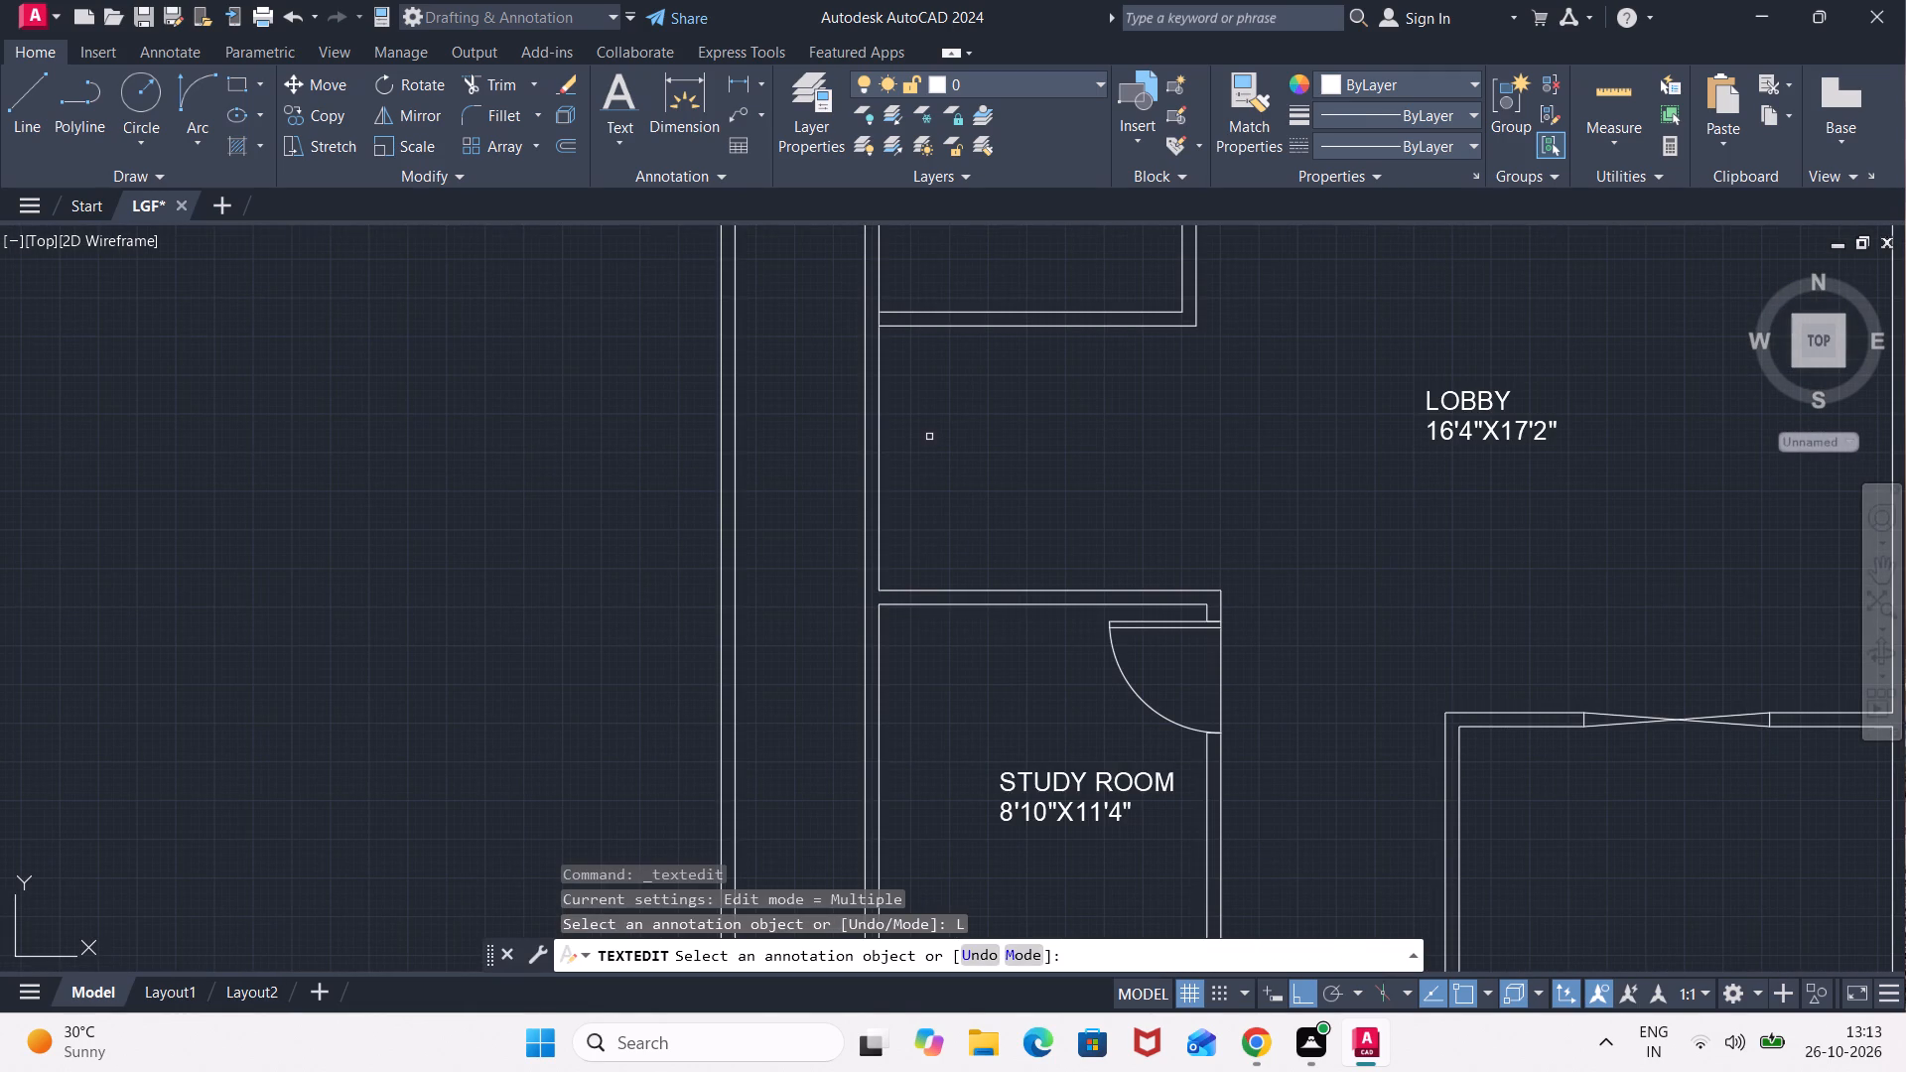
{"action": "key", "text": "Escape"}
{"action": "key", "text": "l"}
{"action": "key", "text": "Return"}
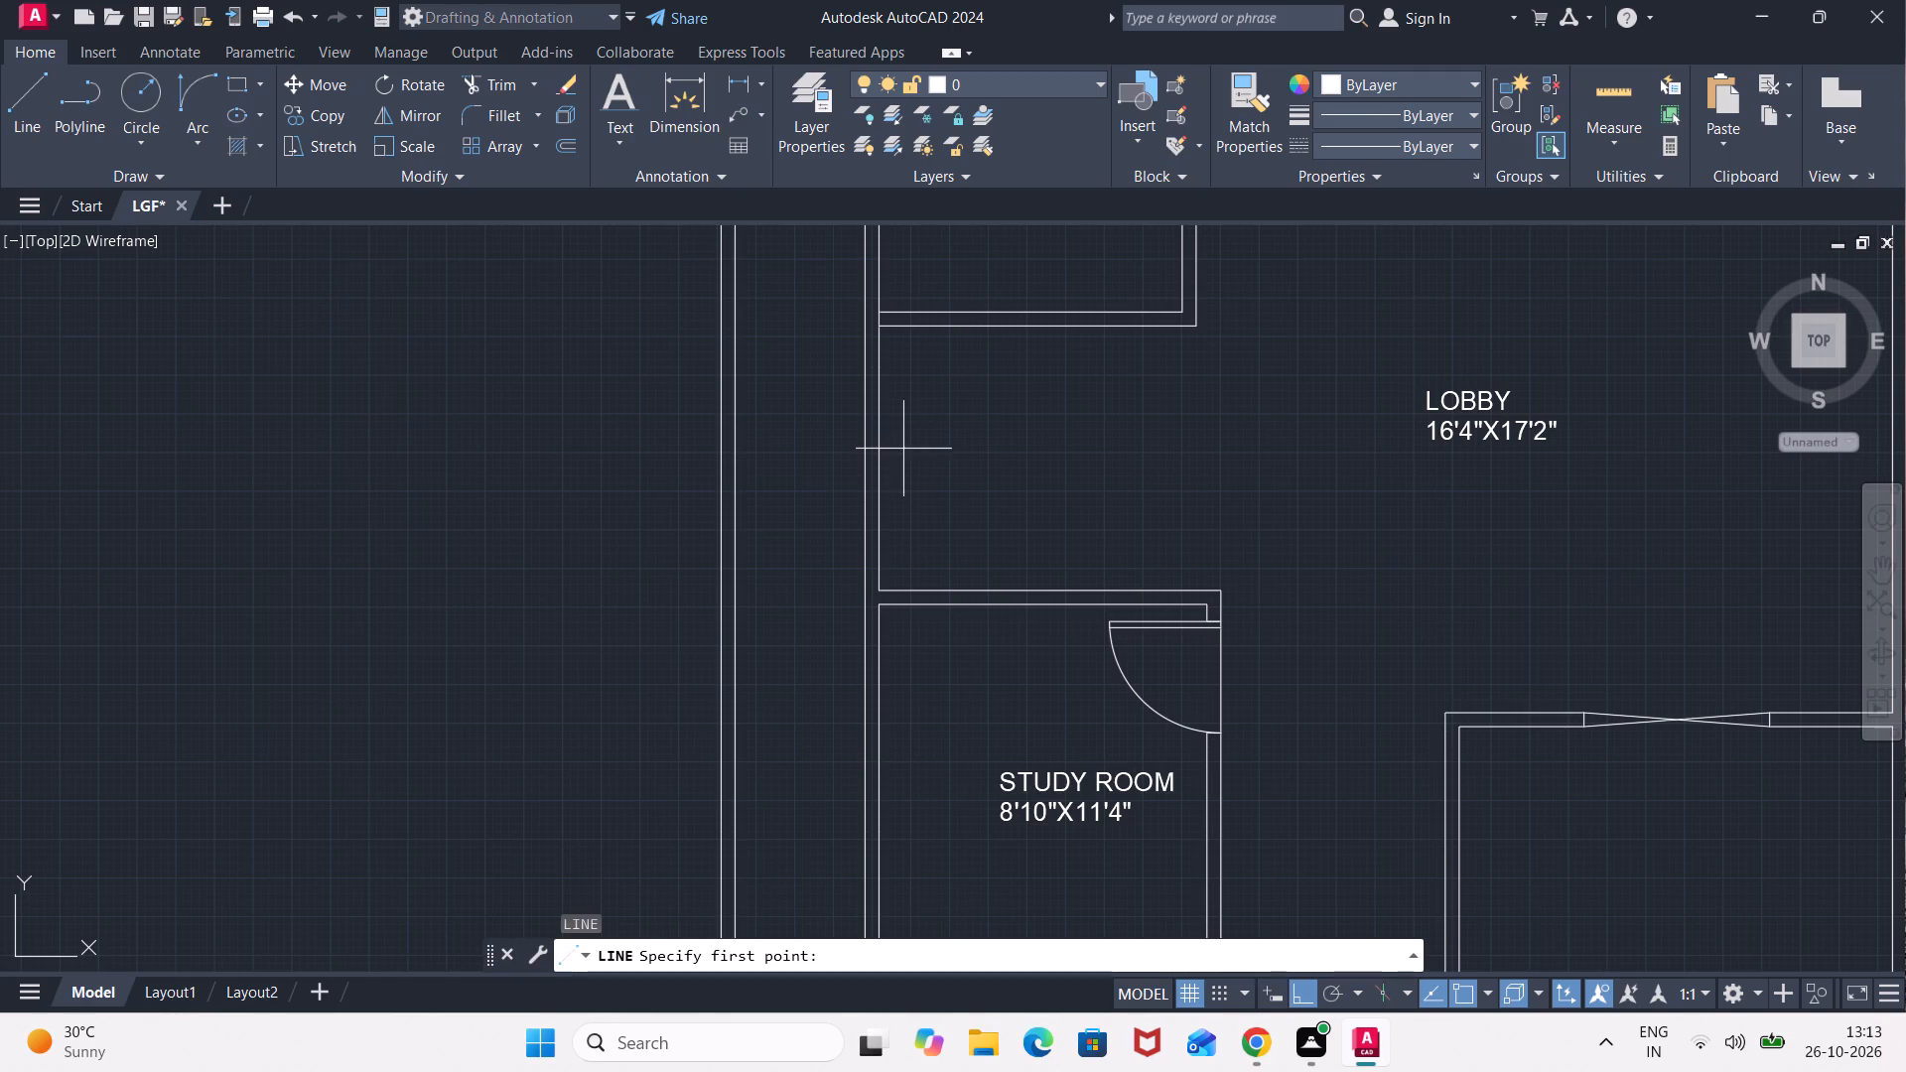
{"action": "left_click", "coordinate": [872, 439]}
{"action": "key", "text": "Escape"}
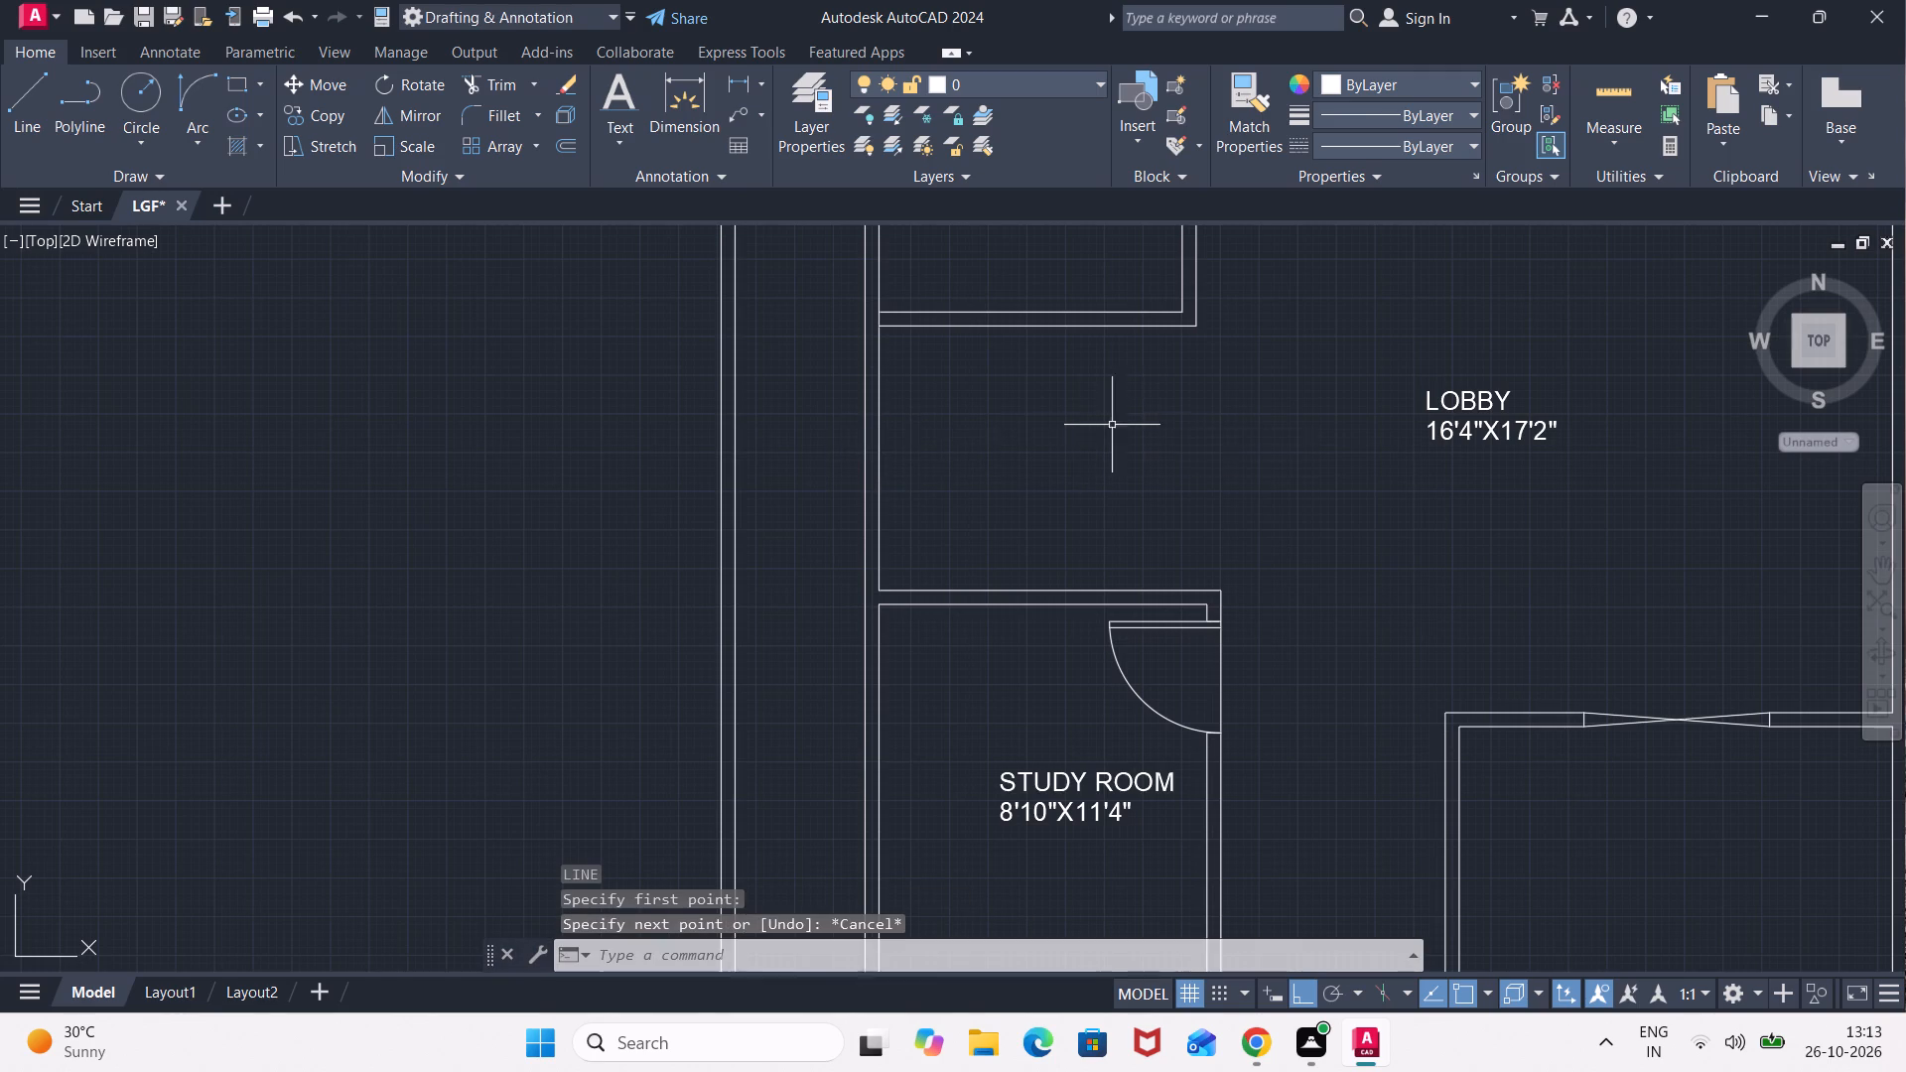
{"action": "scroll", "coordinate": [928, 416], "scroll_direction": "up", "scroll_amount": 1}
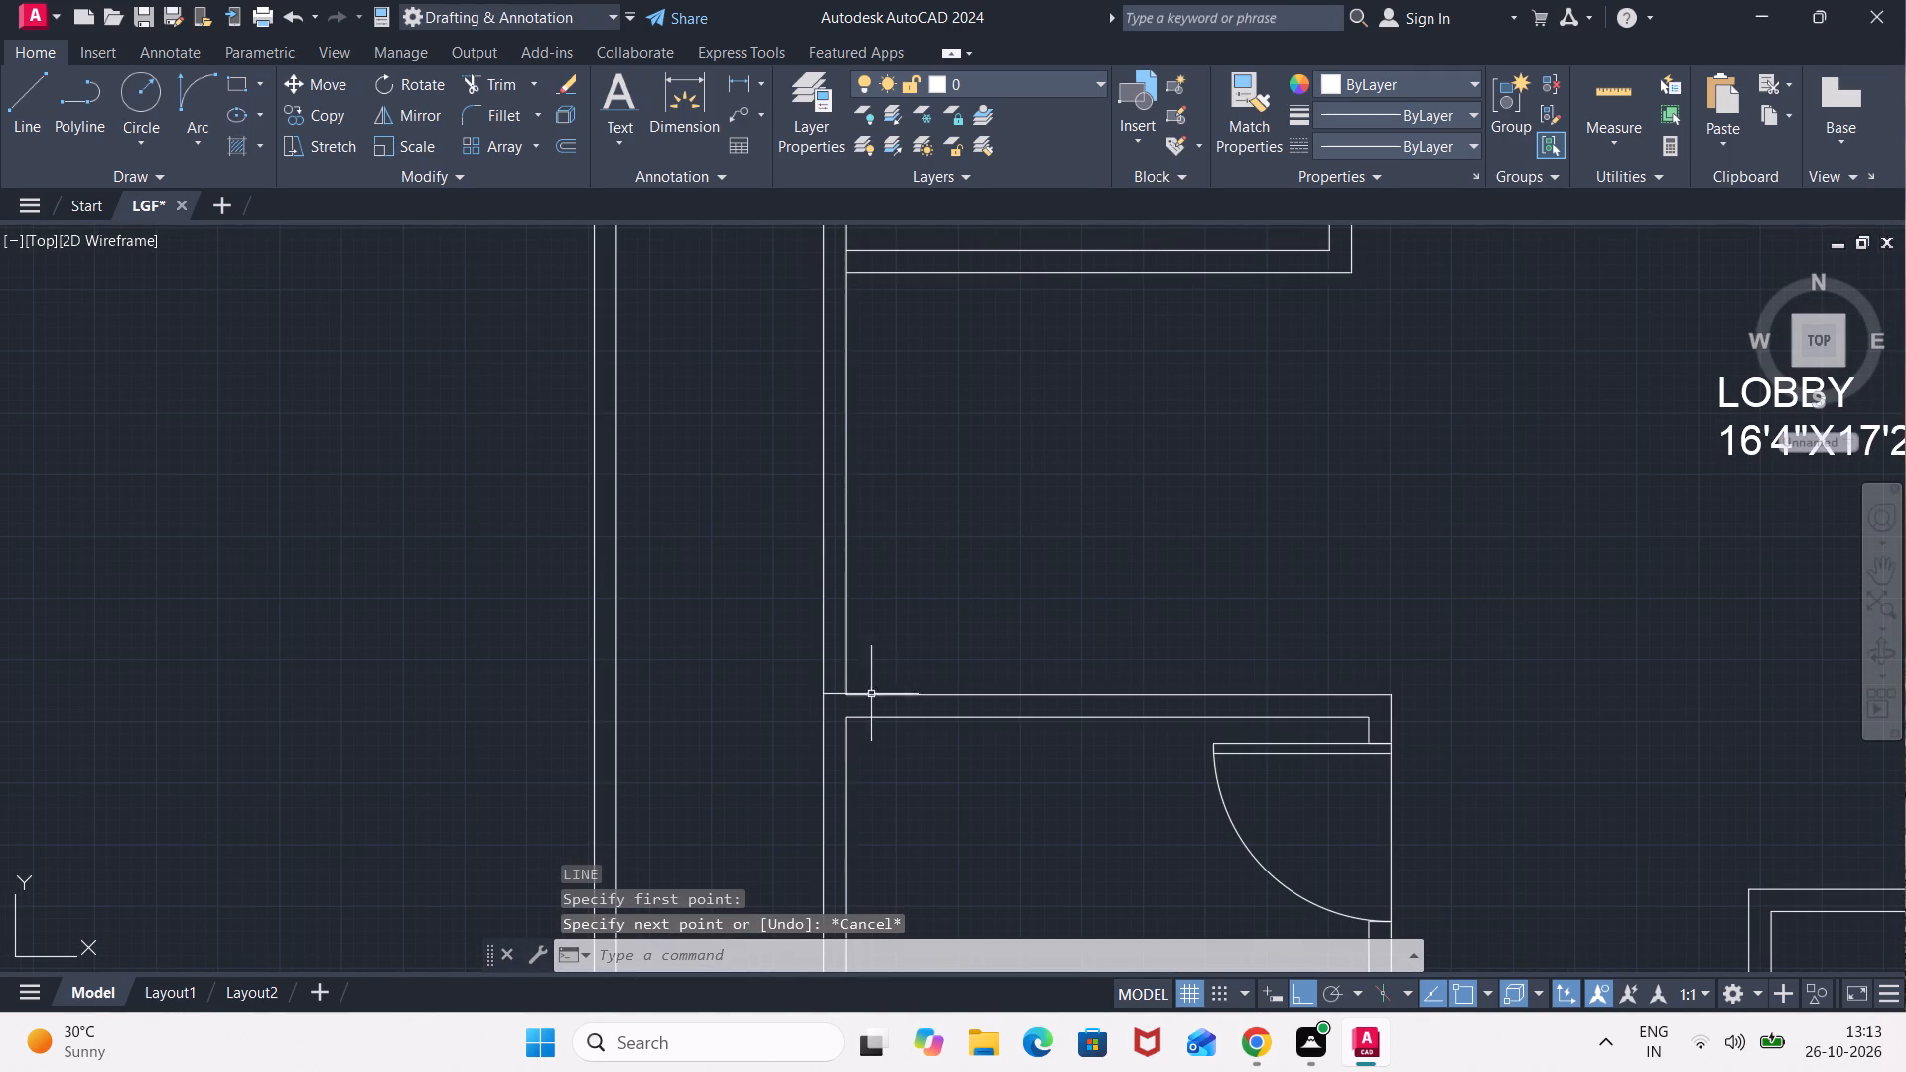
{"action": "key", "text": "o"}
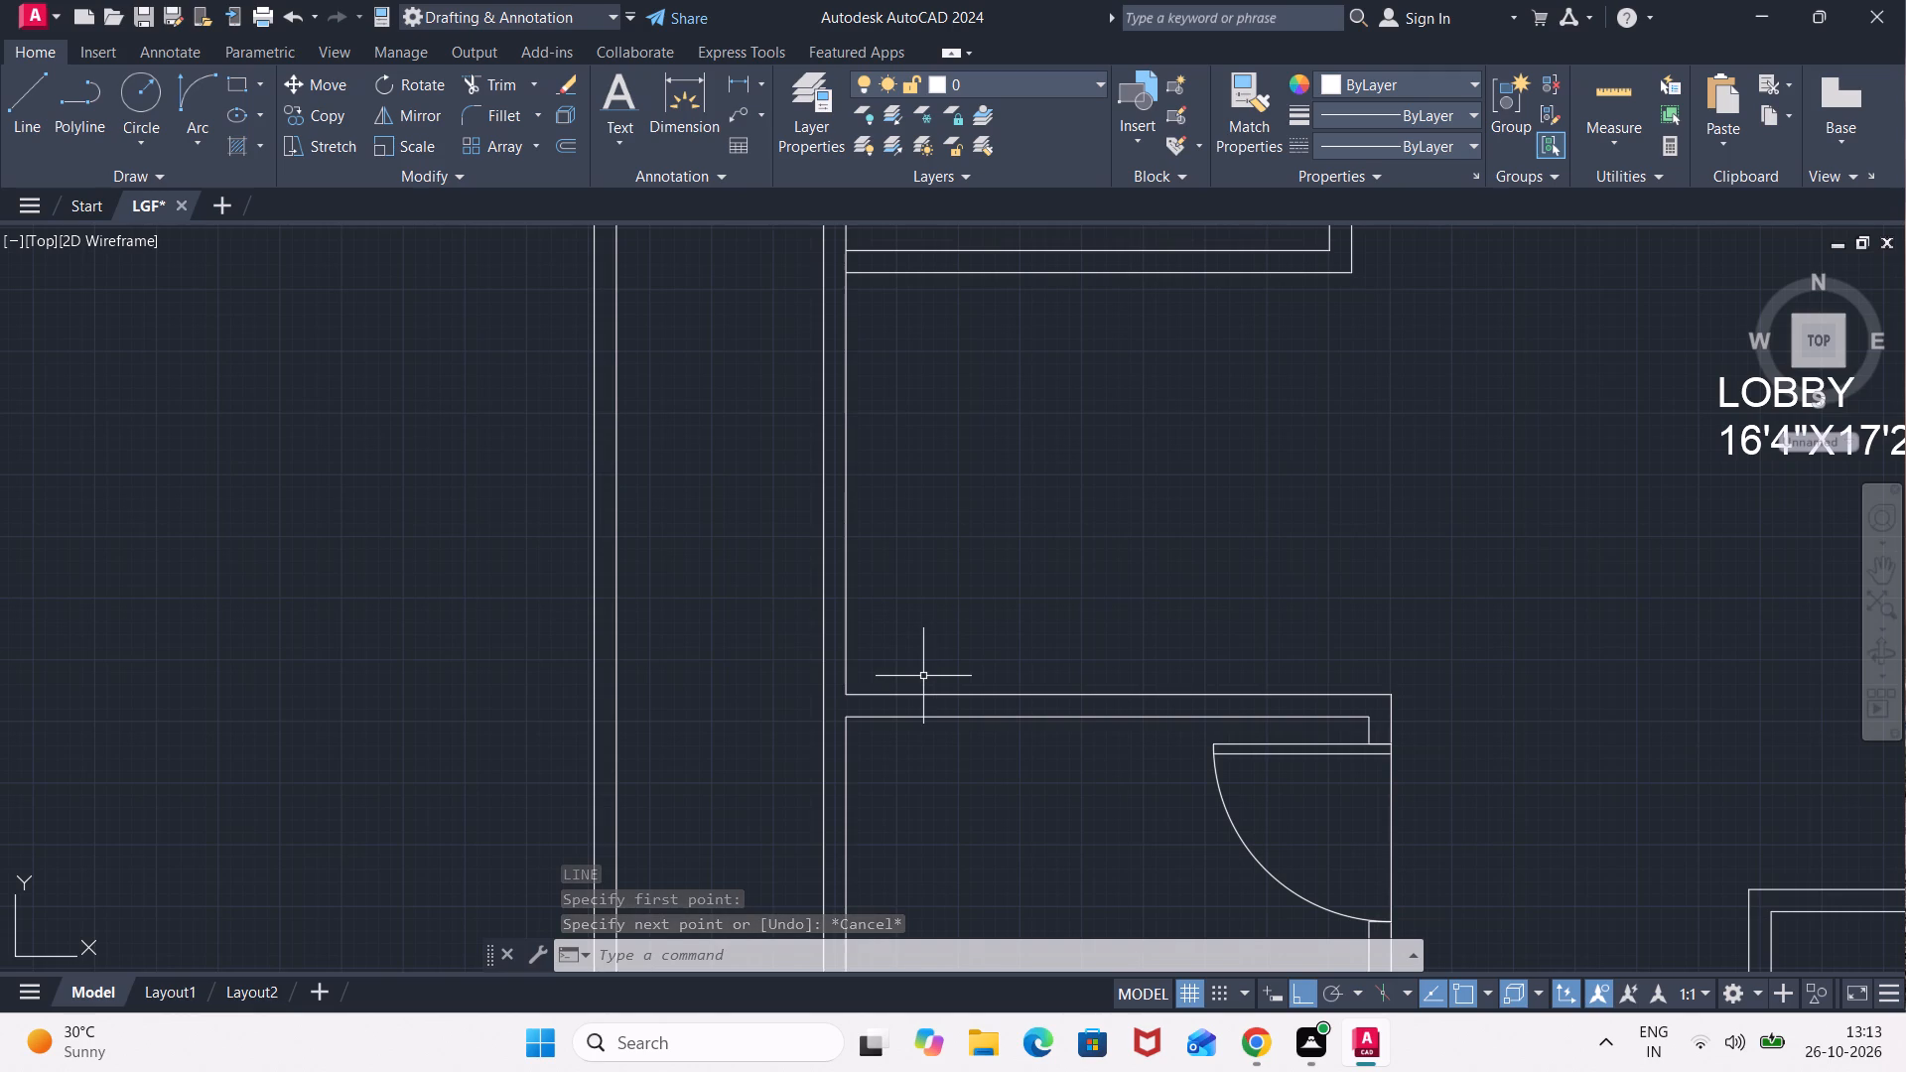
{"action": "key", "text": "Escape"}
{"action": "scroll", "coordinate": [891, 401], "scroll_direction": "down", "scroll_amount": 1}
Trim the passage-side wall line where it crosses the thickness of the toilet's new 4.5" wall.
{"action": "type", "text": "TR"}
{"action": "key", "text": "Return"}
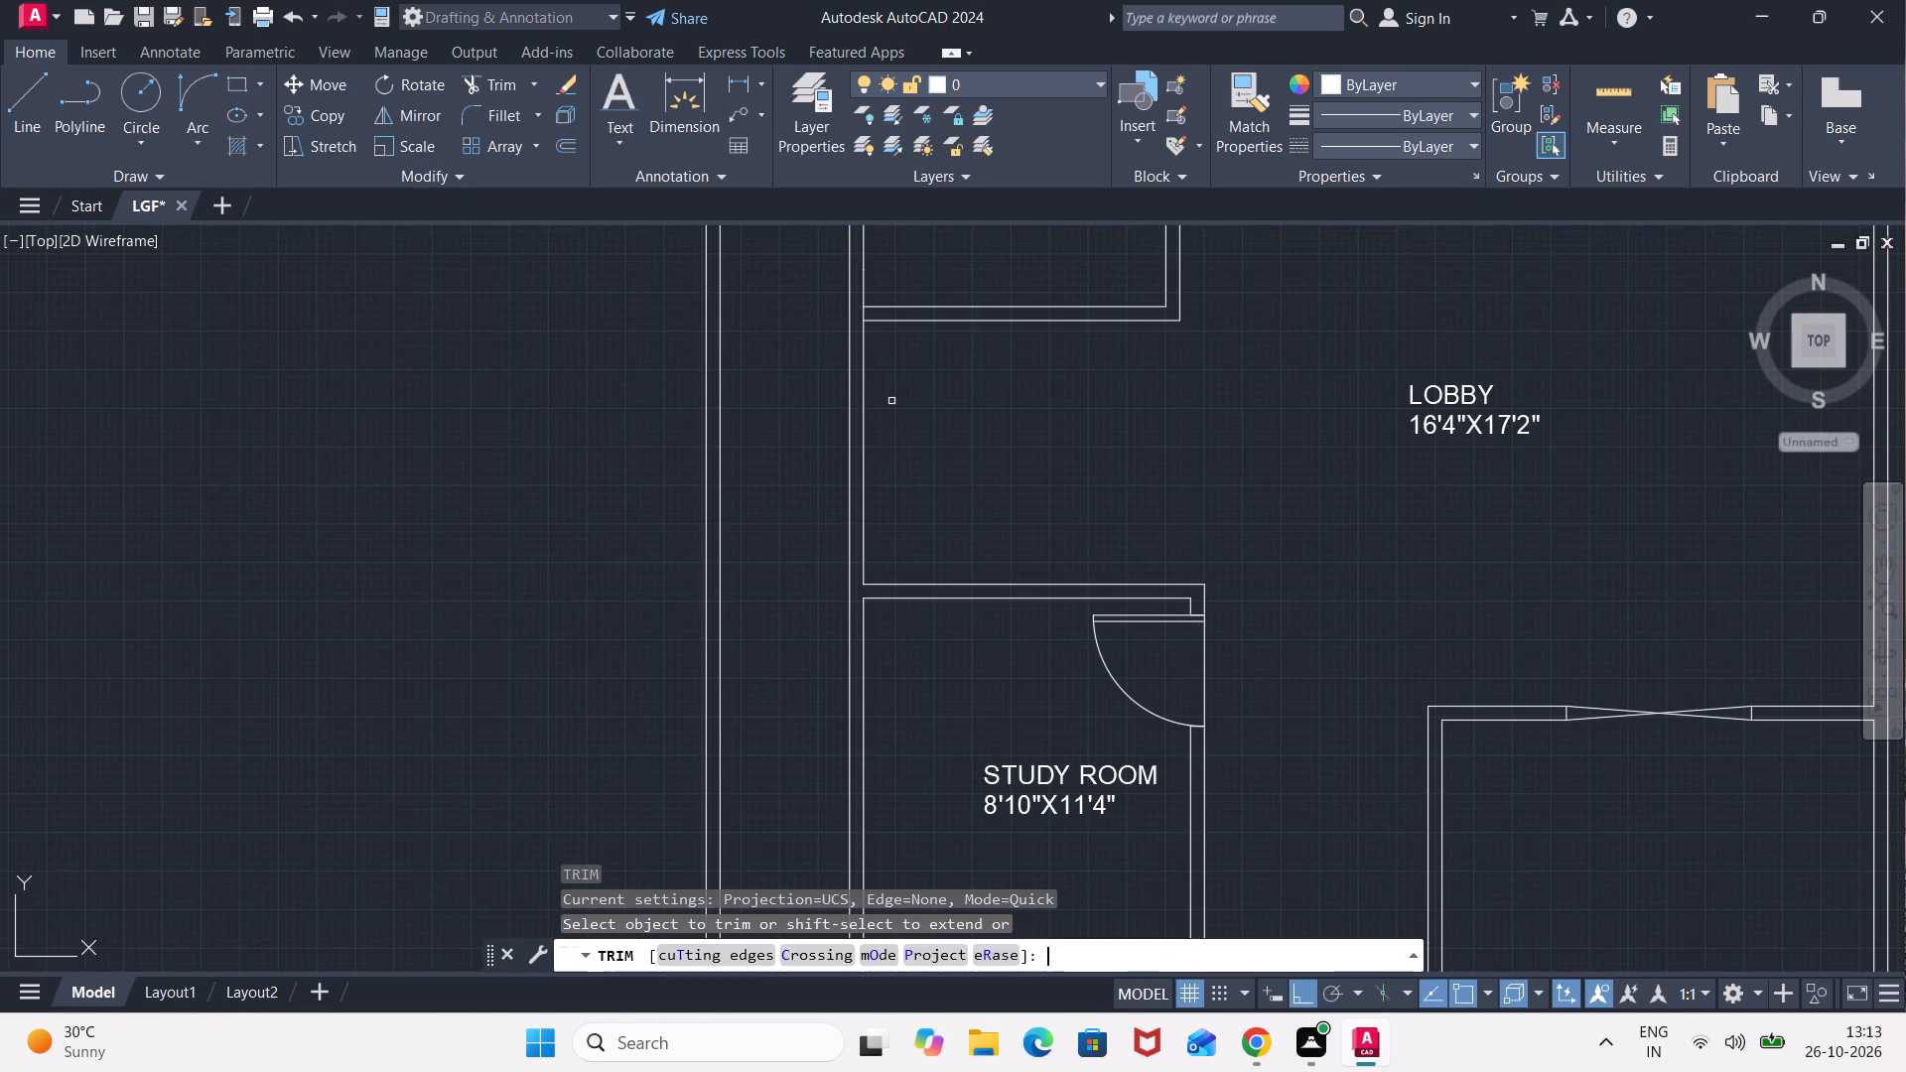
{"action": "scroll", "coordinate": [889, 328], "scroll_direction": "up", "scroll_amount": 1}
{"action": "left_click", "coordinate": [850, 303]}
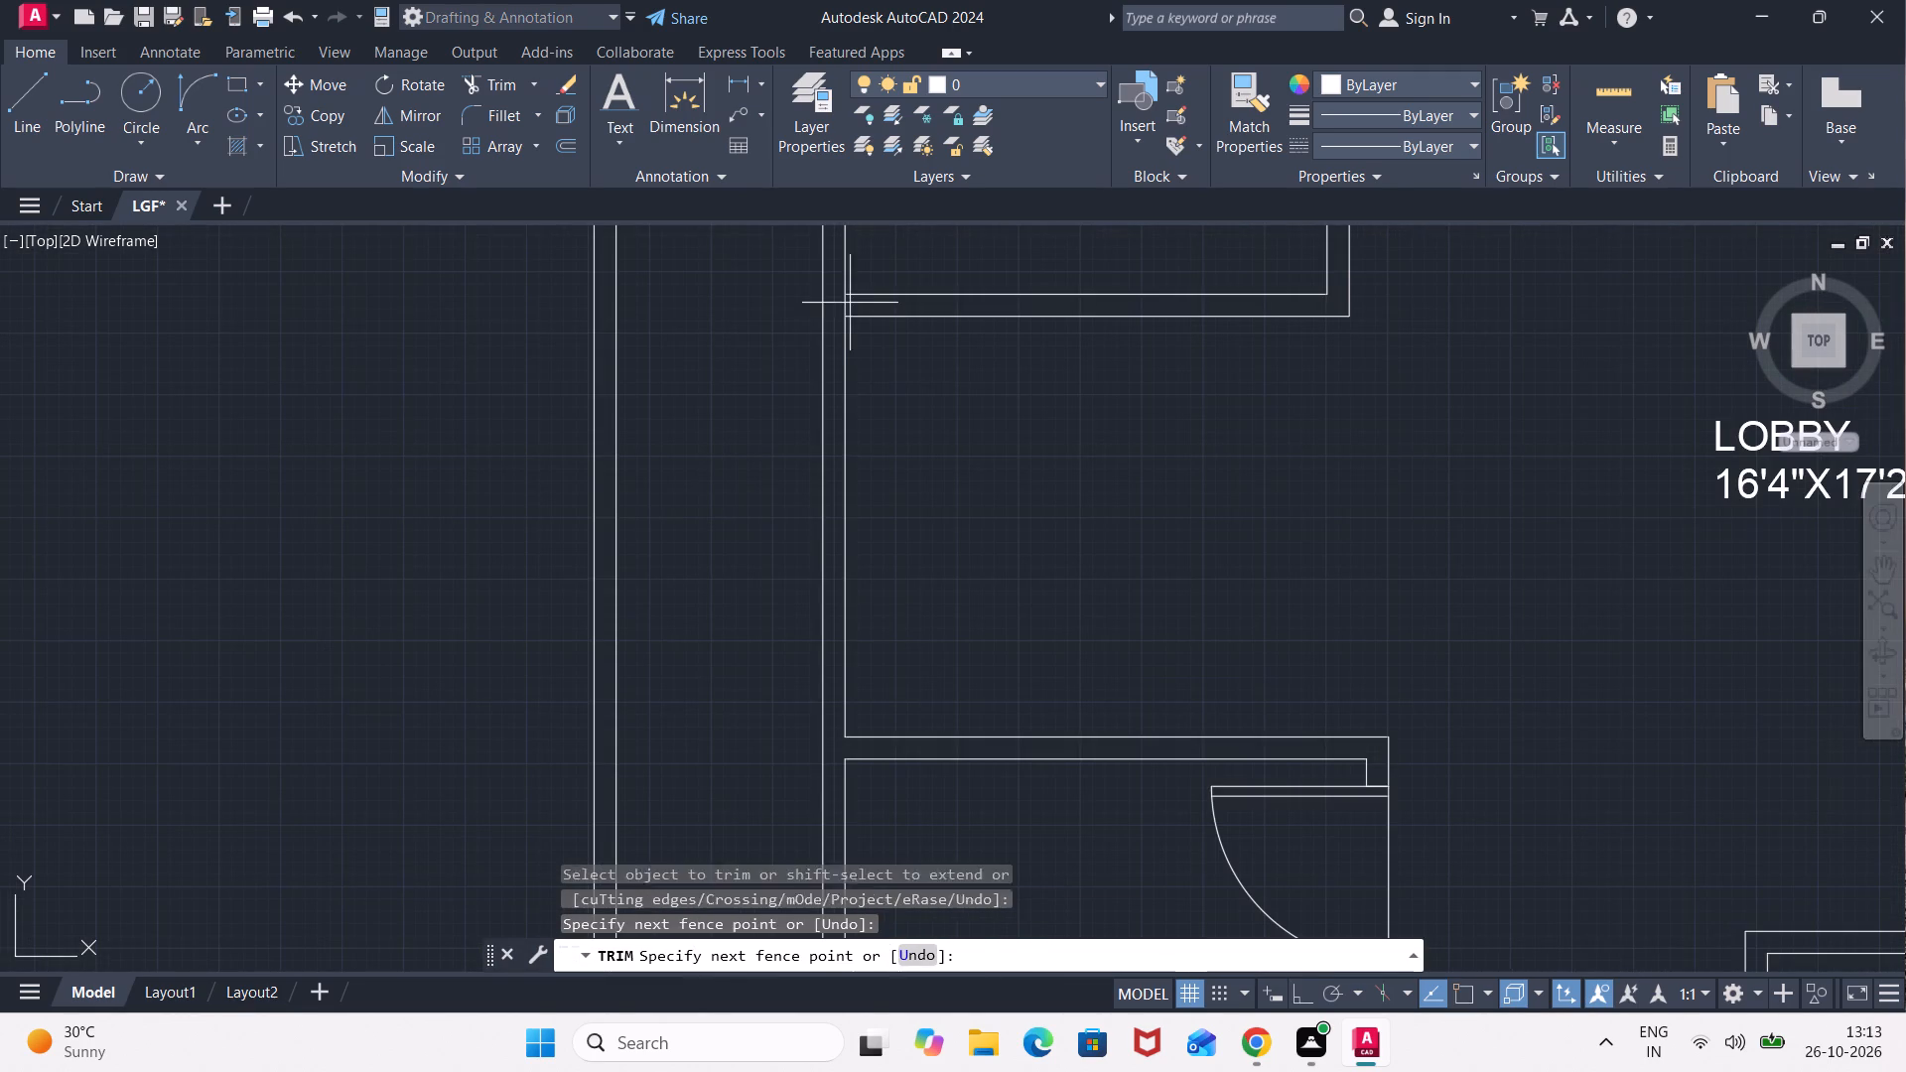
{"action": "left_click", "coordinate": [832, 304]}
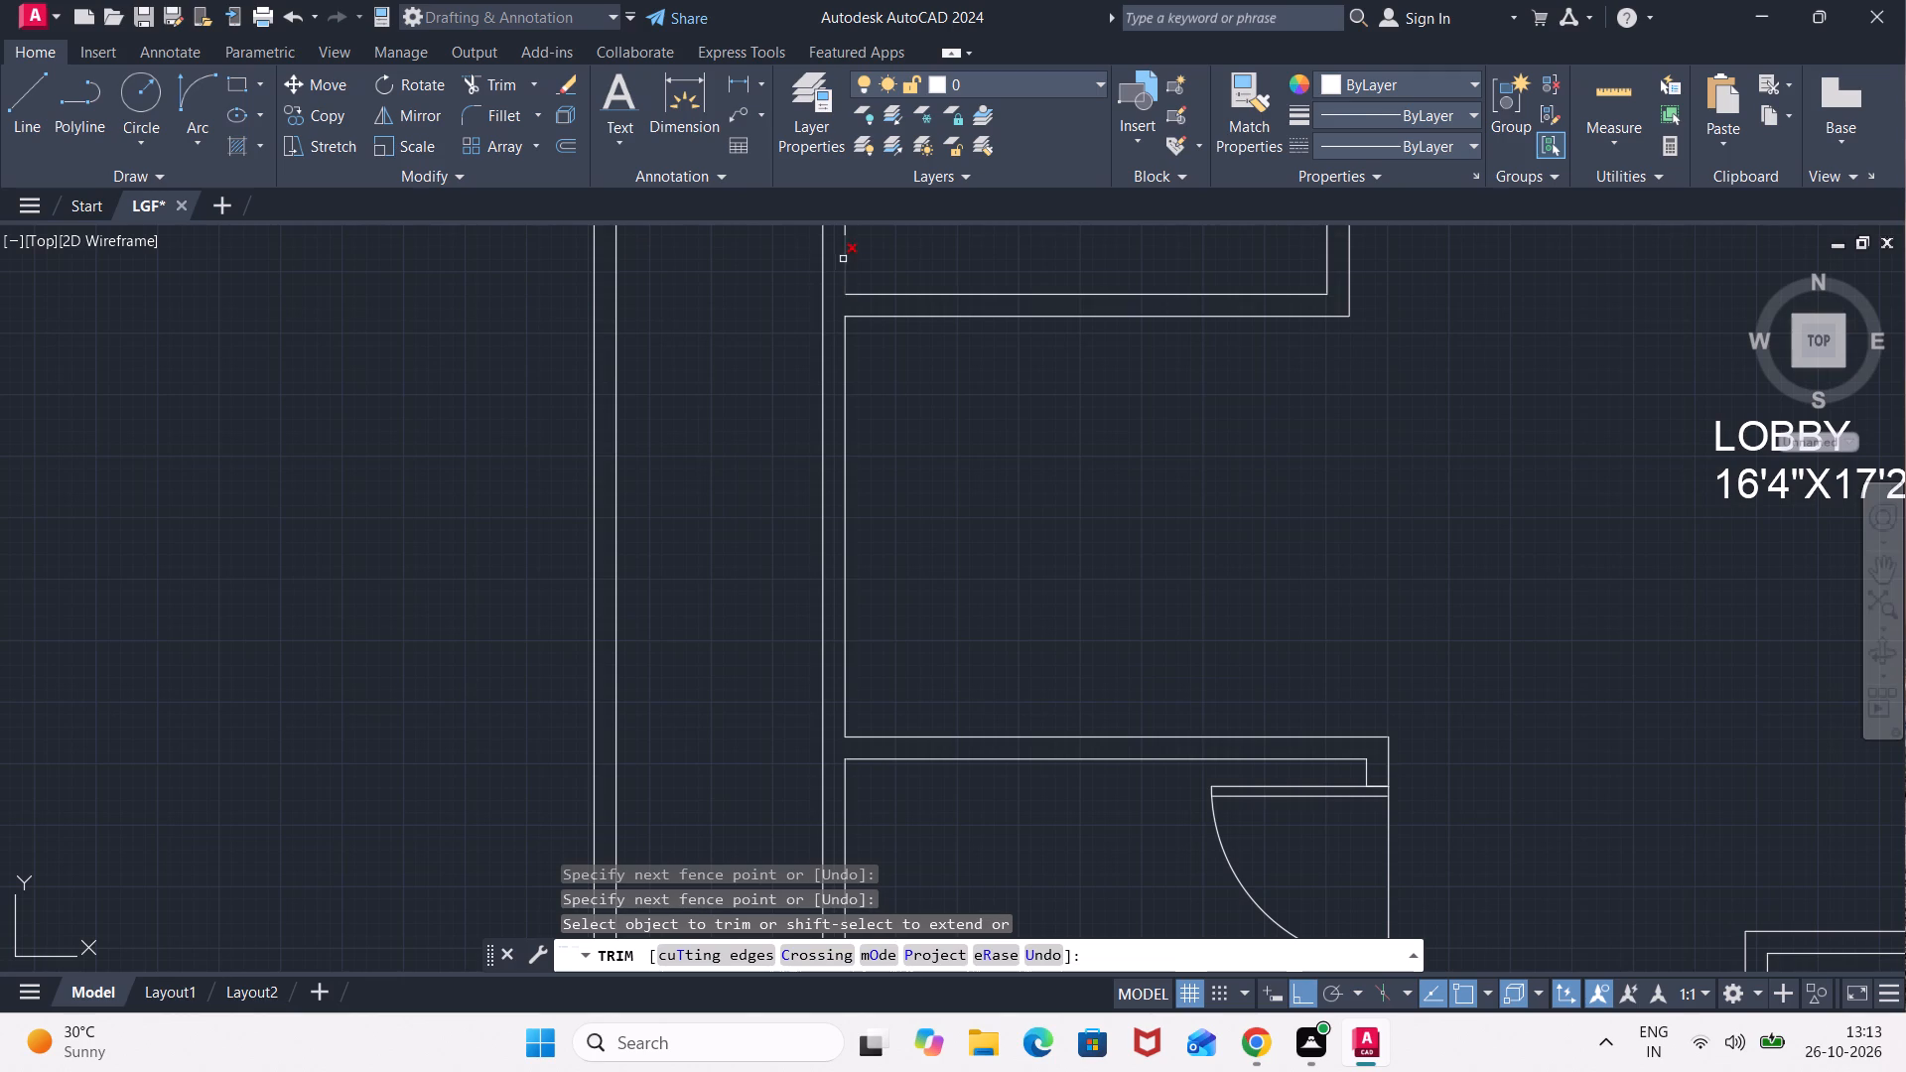
{"action": "key", "text": "Escape"}
Join the two collinear segments of the toilet's passage-side inner wall line into one line.
{"action": "middle_click_drag", "start_coordinate": [868, 266], "coordinate": [872, 269]}
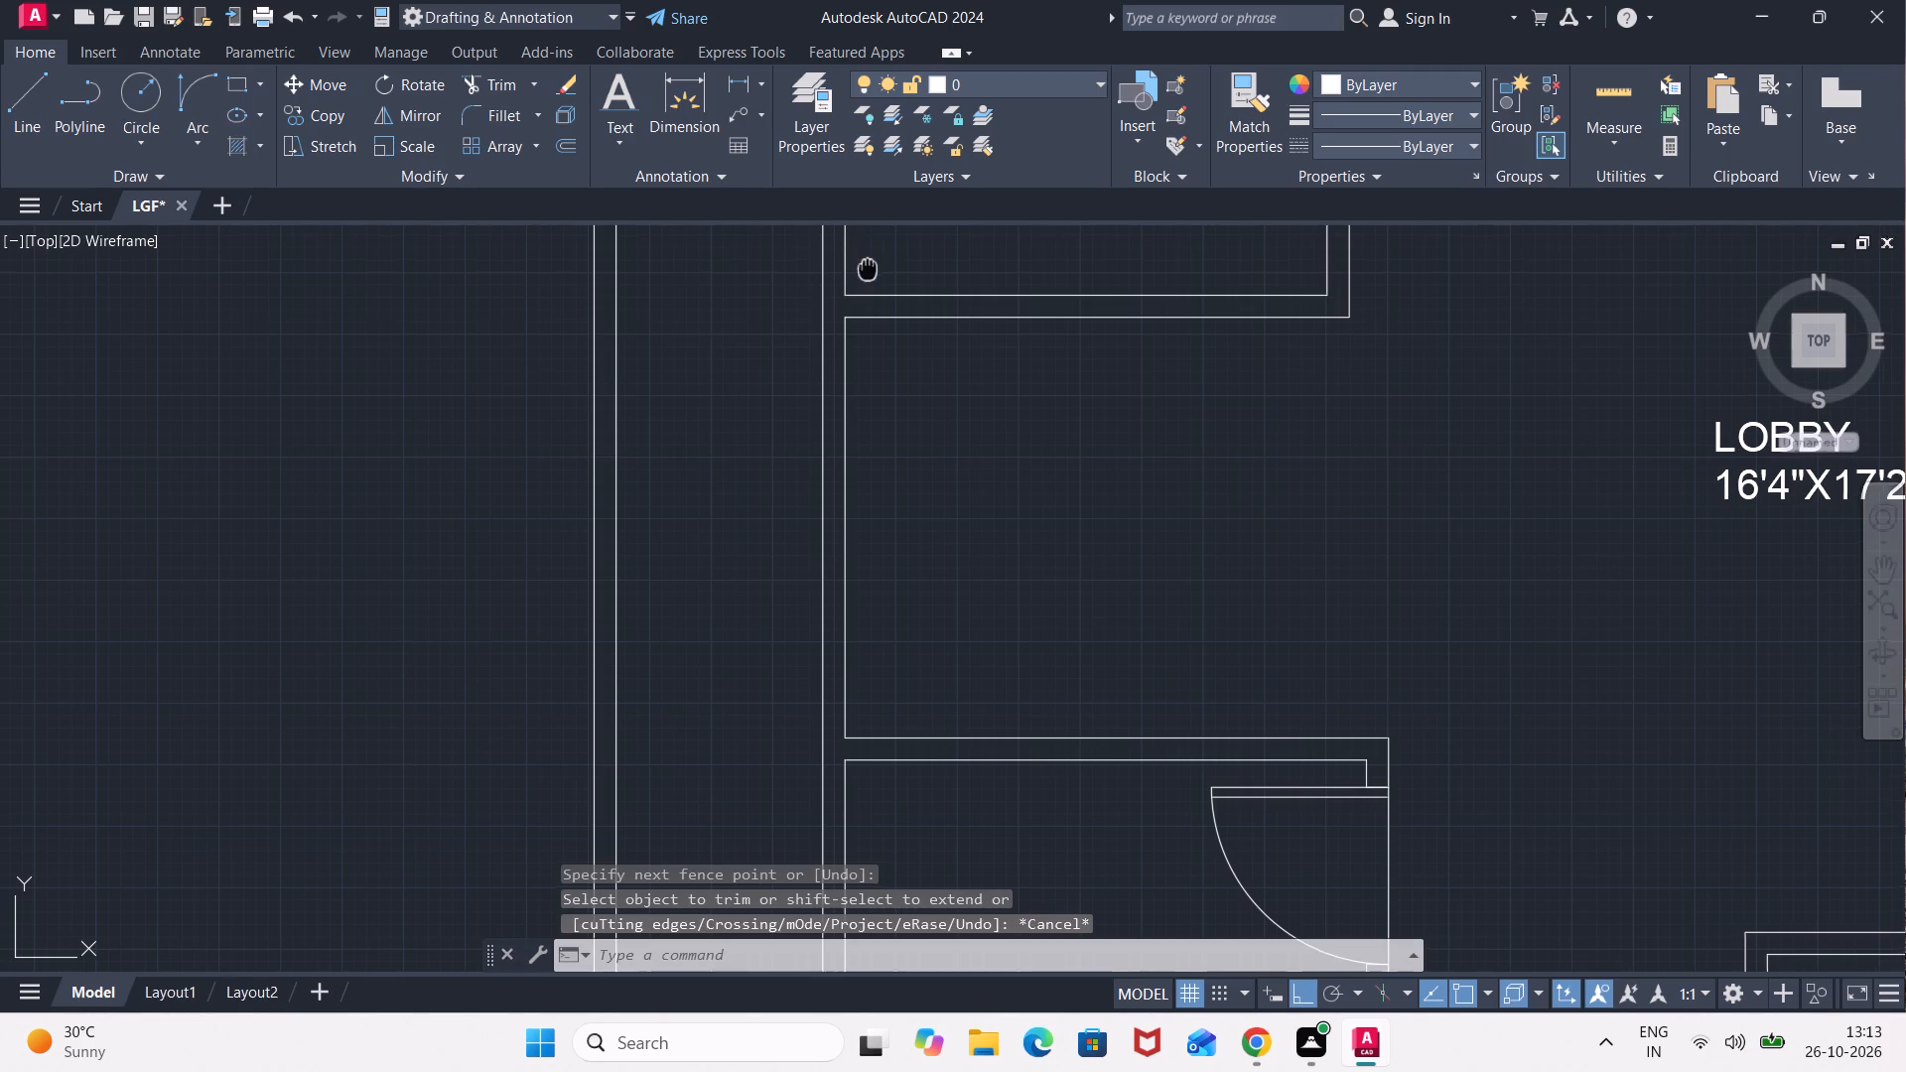
{"action": "middle_click_drag", "start_coordinate": [872, 269], "coordinate": [994, 451]}
{"action": "left_click", "coordinate": [985, 367]}
{"action": "left_click", "coordinate": [957, 438]}
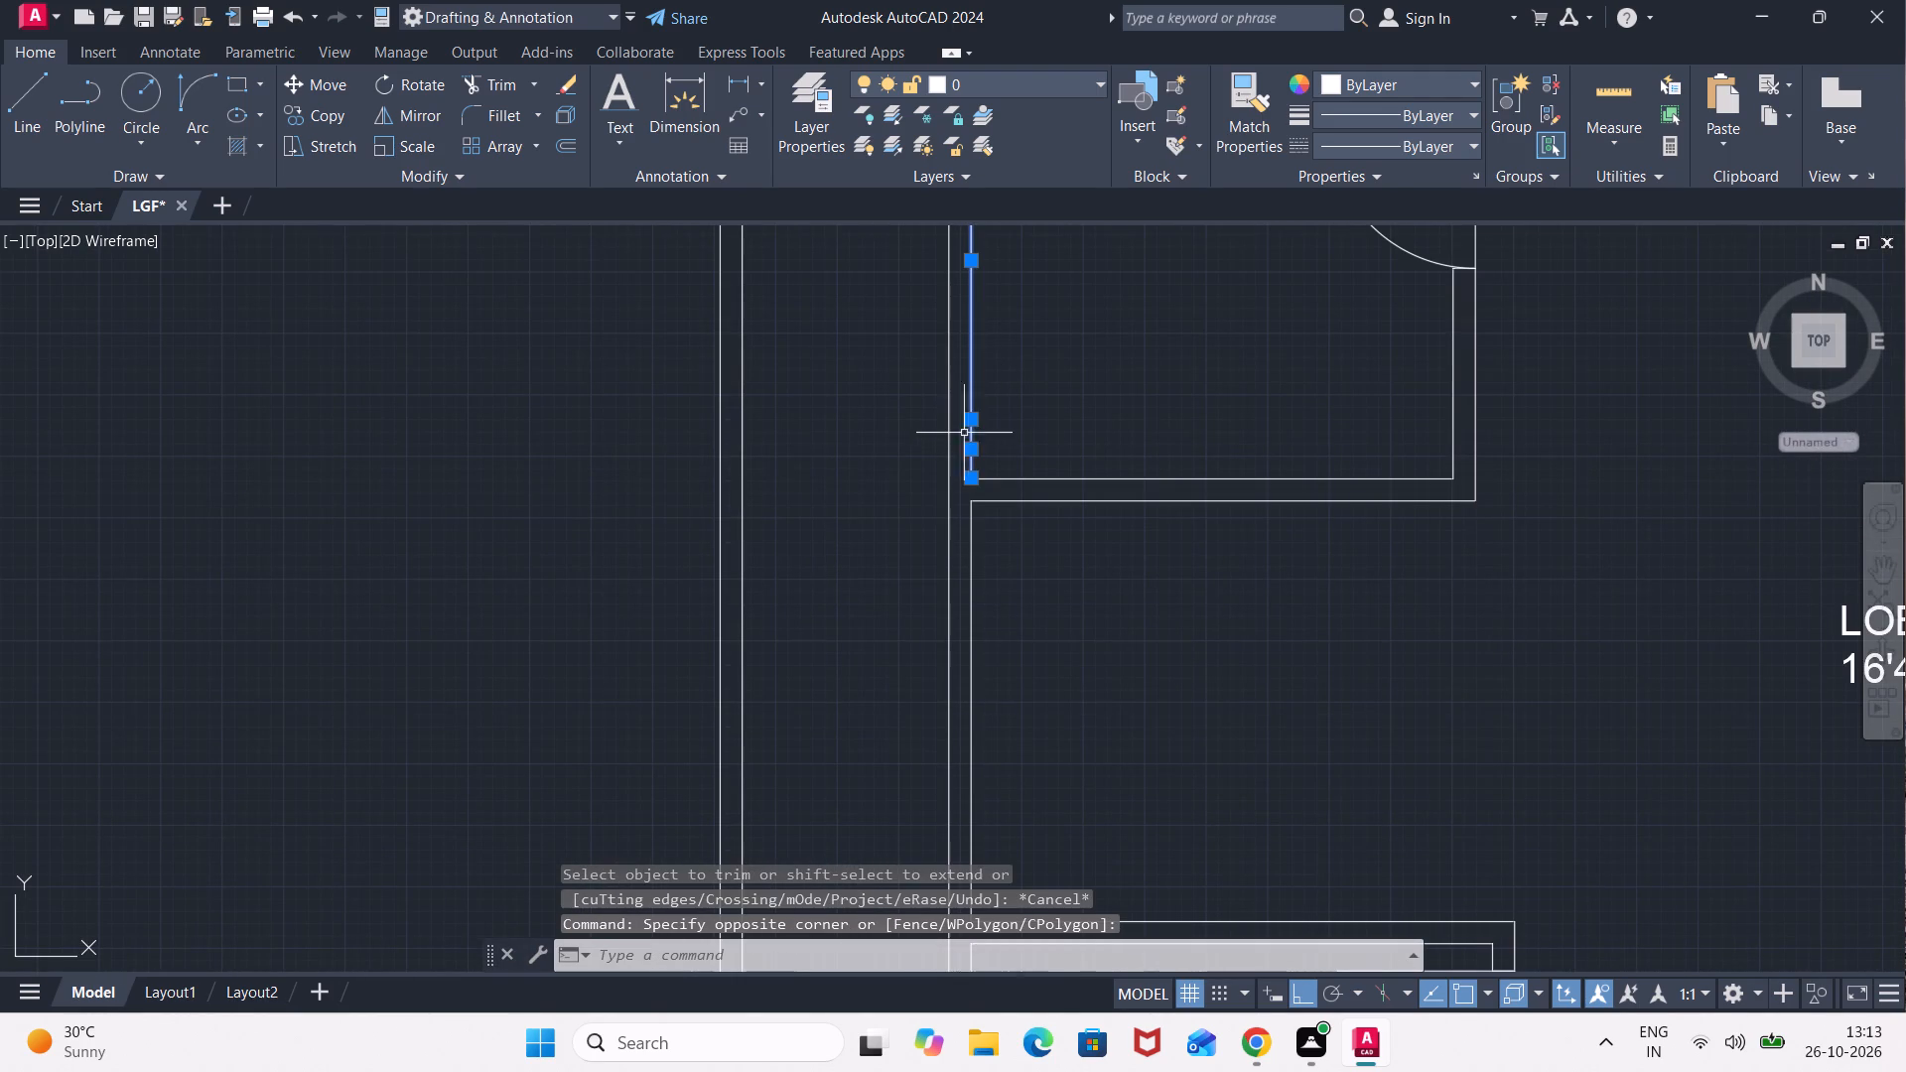
{"action": "key", "text": "j"}
{"action": "key", "text": "Return"}
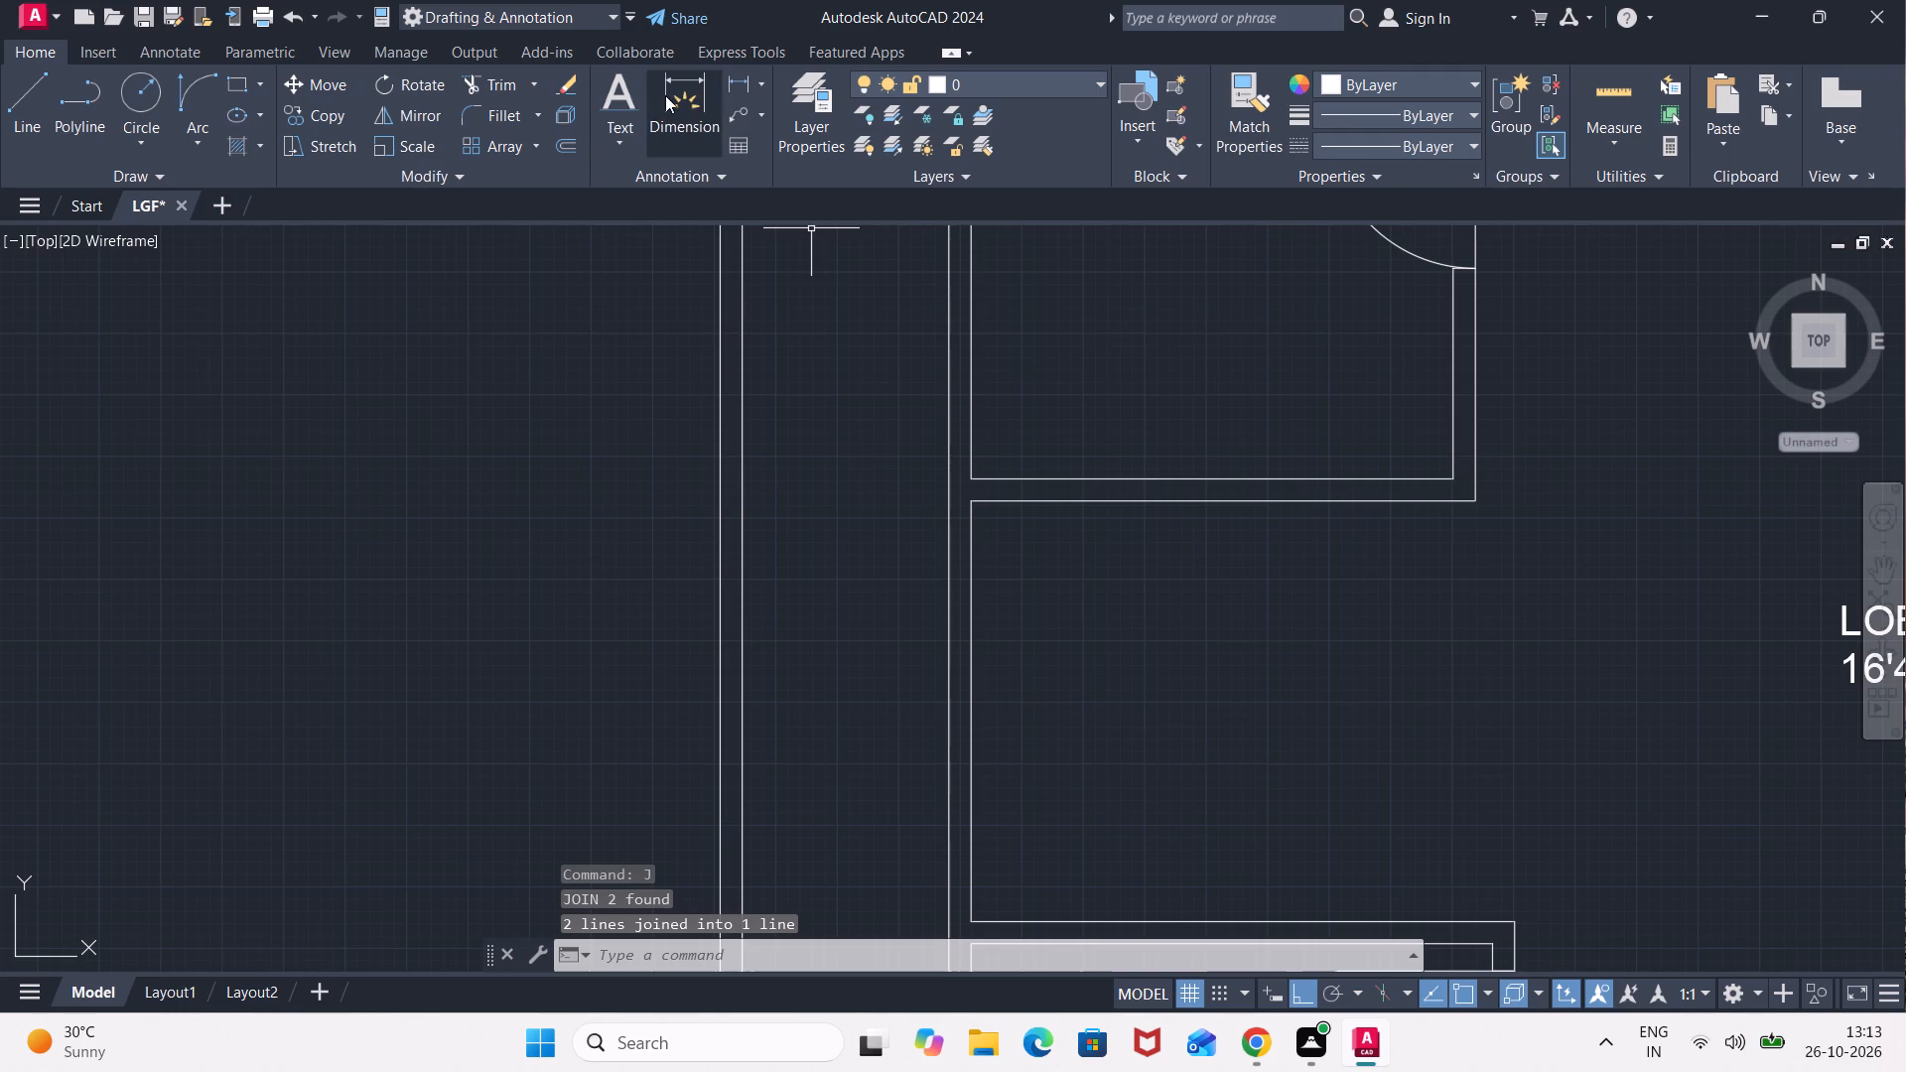
Measure the clear distance between the toilet's new outer wall line and the study room's facing wall line.
{"action": "left_click", "coordinate": [729, 84]}
{"action": "left_click", "coordinate": [1092, 492]}
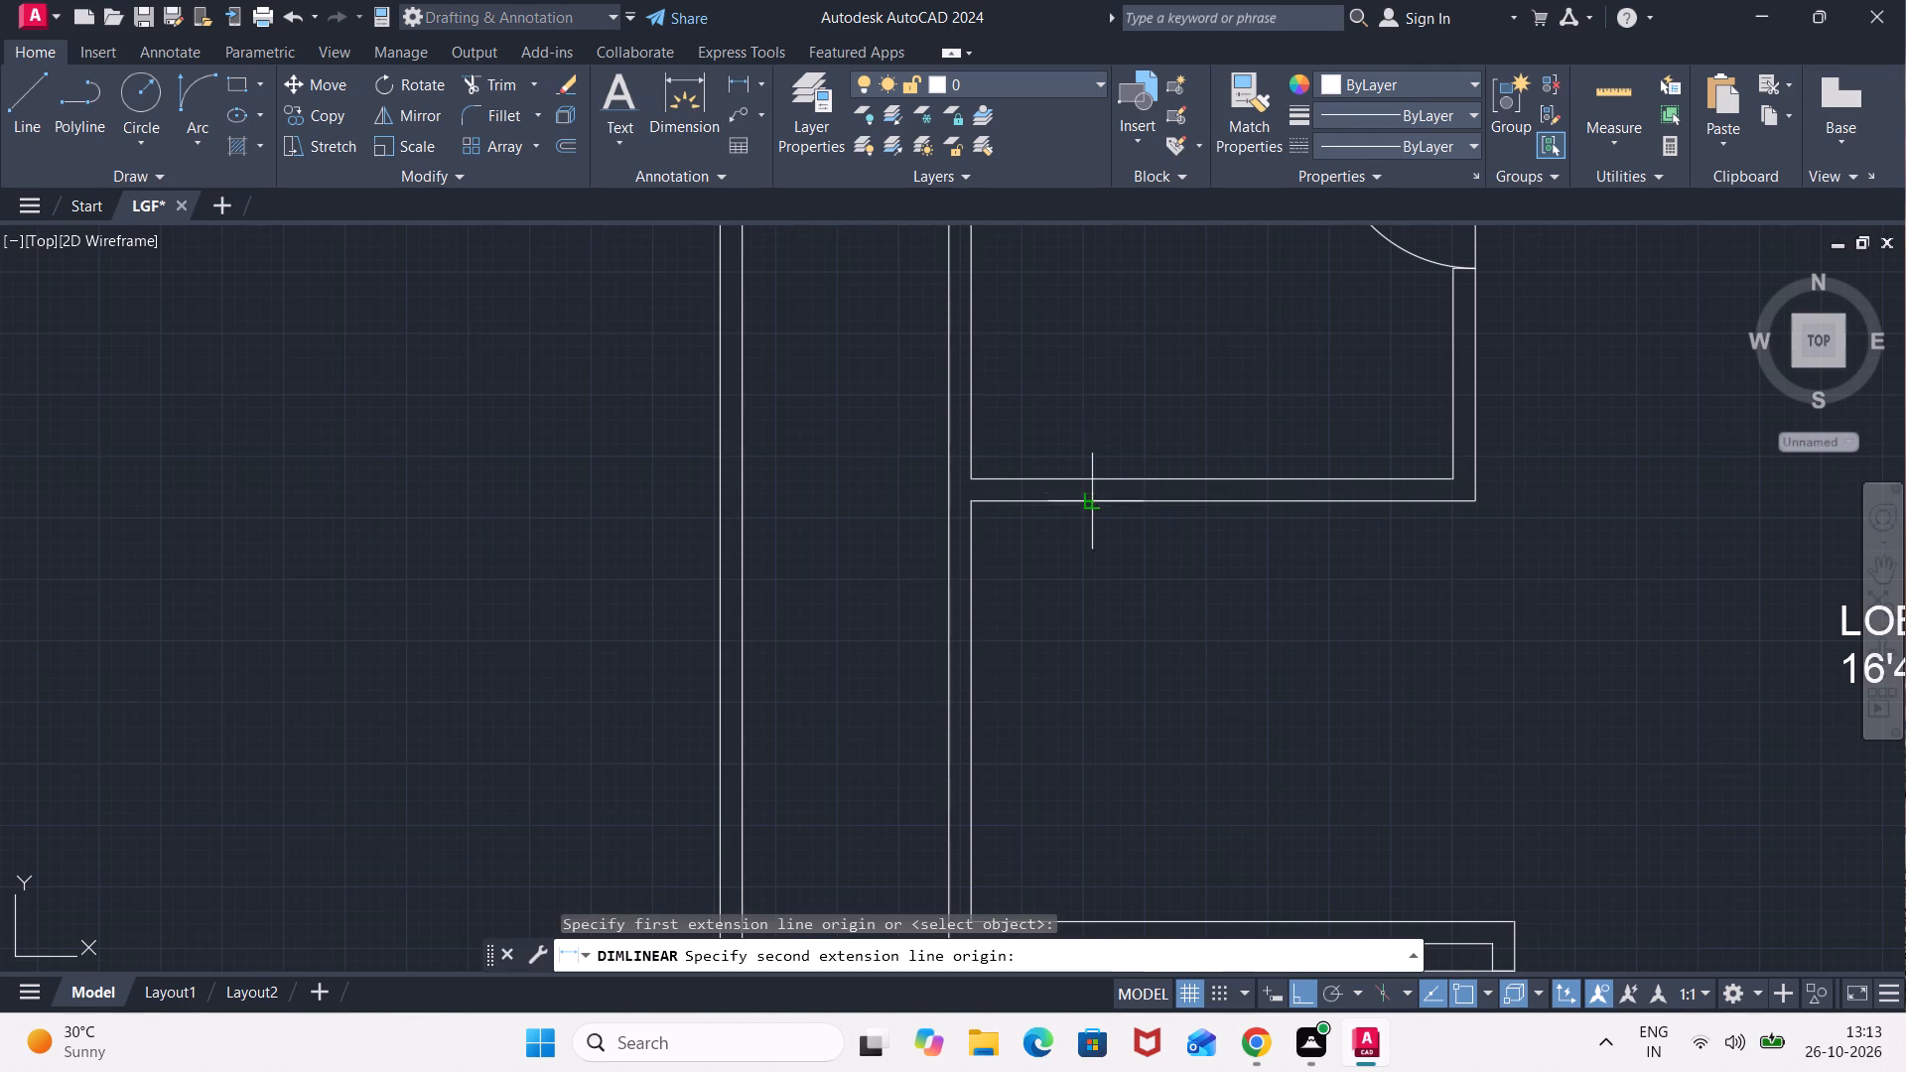
{"action": "middle_click_drag", "start_coordinate": [1132, 737], "coordinate": [1111, 539]}
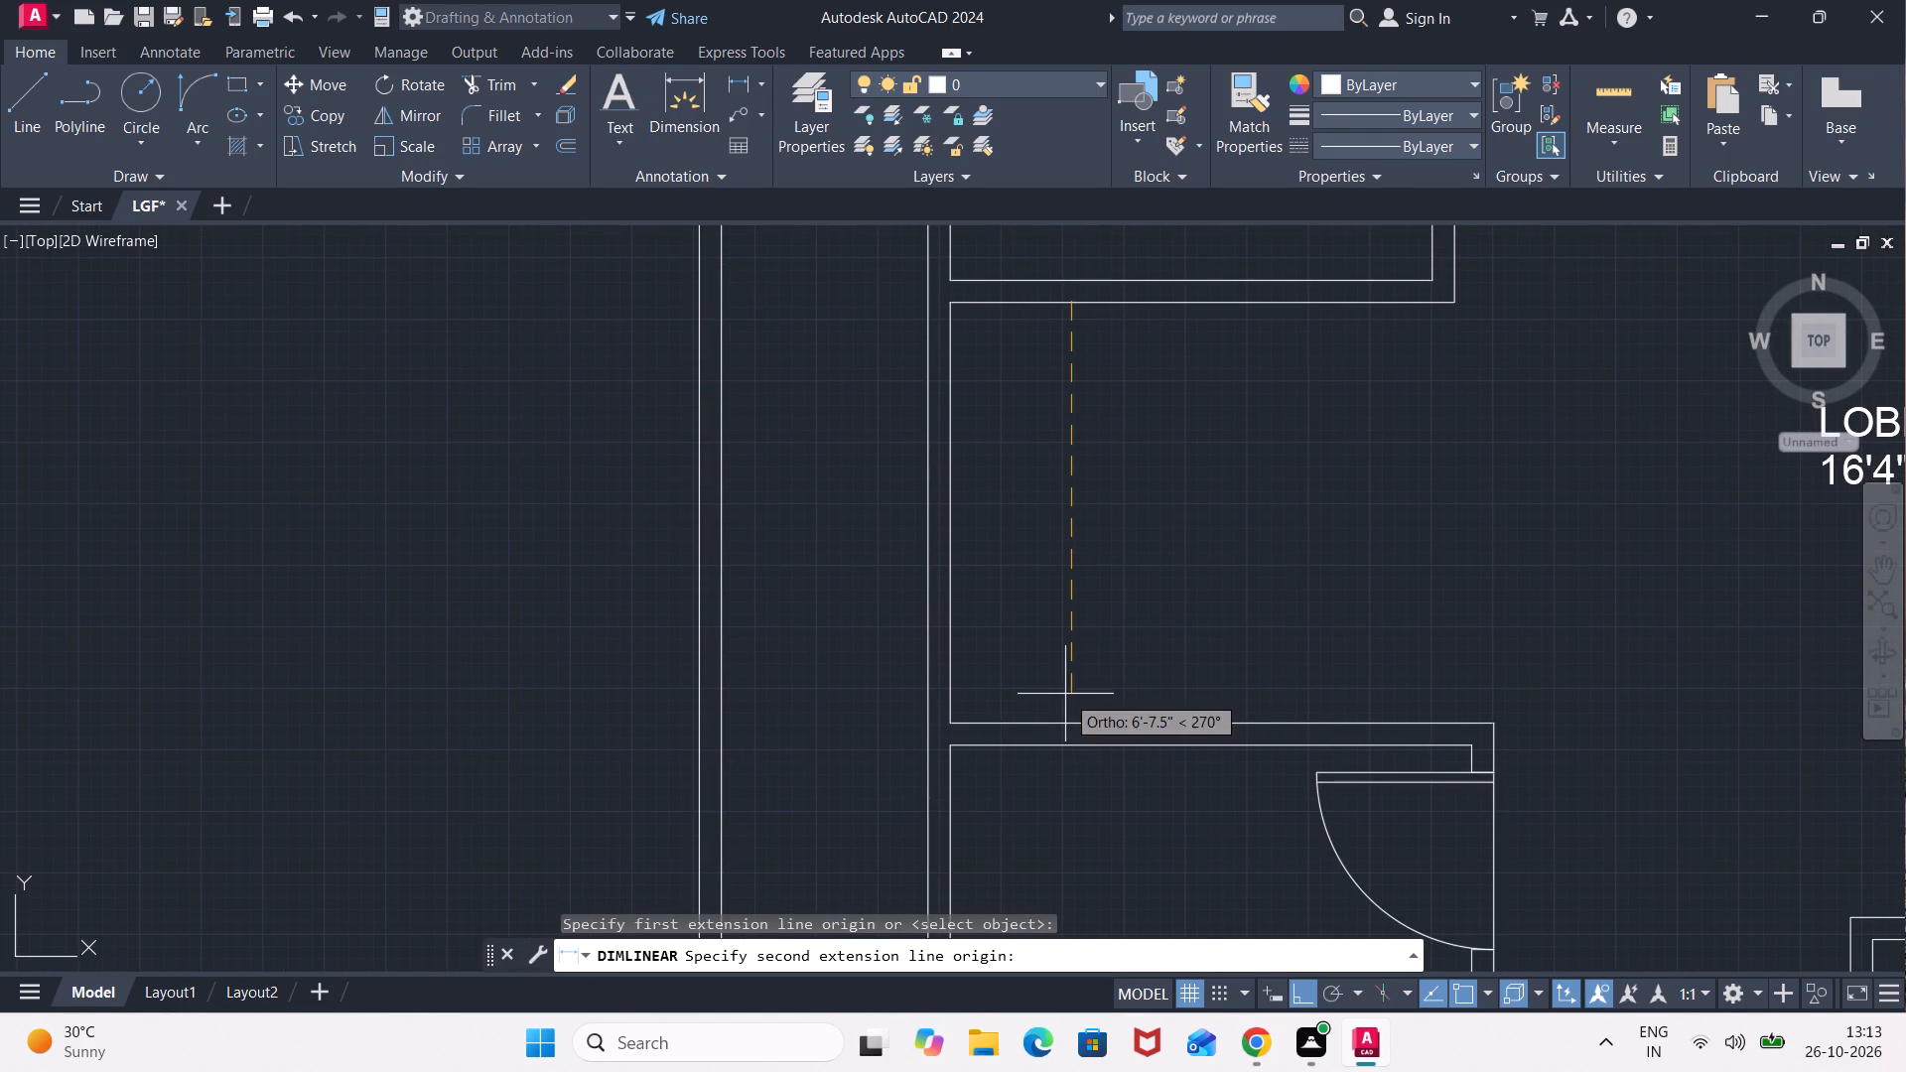
{"action": "left_click", "coordinate": [1076, 717]}
{"action": "key", "text": "Escape"}
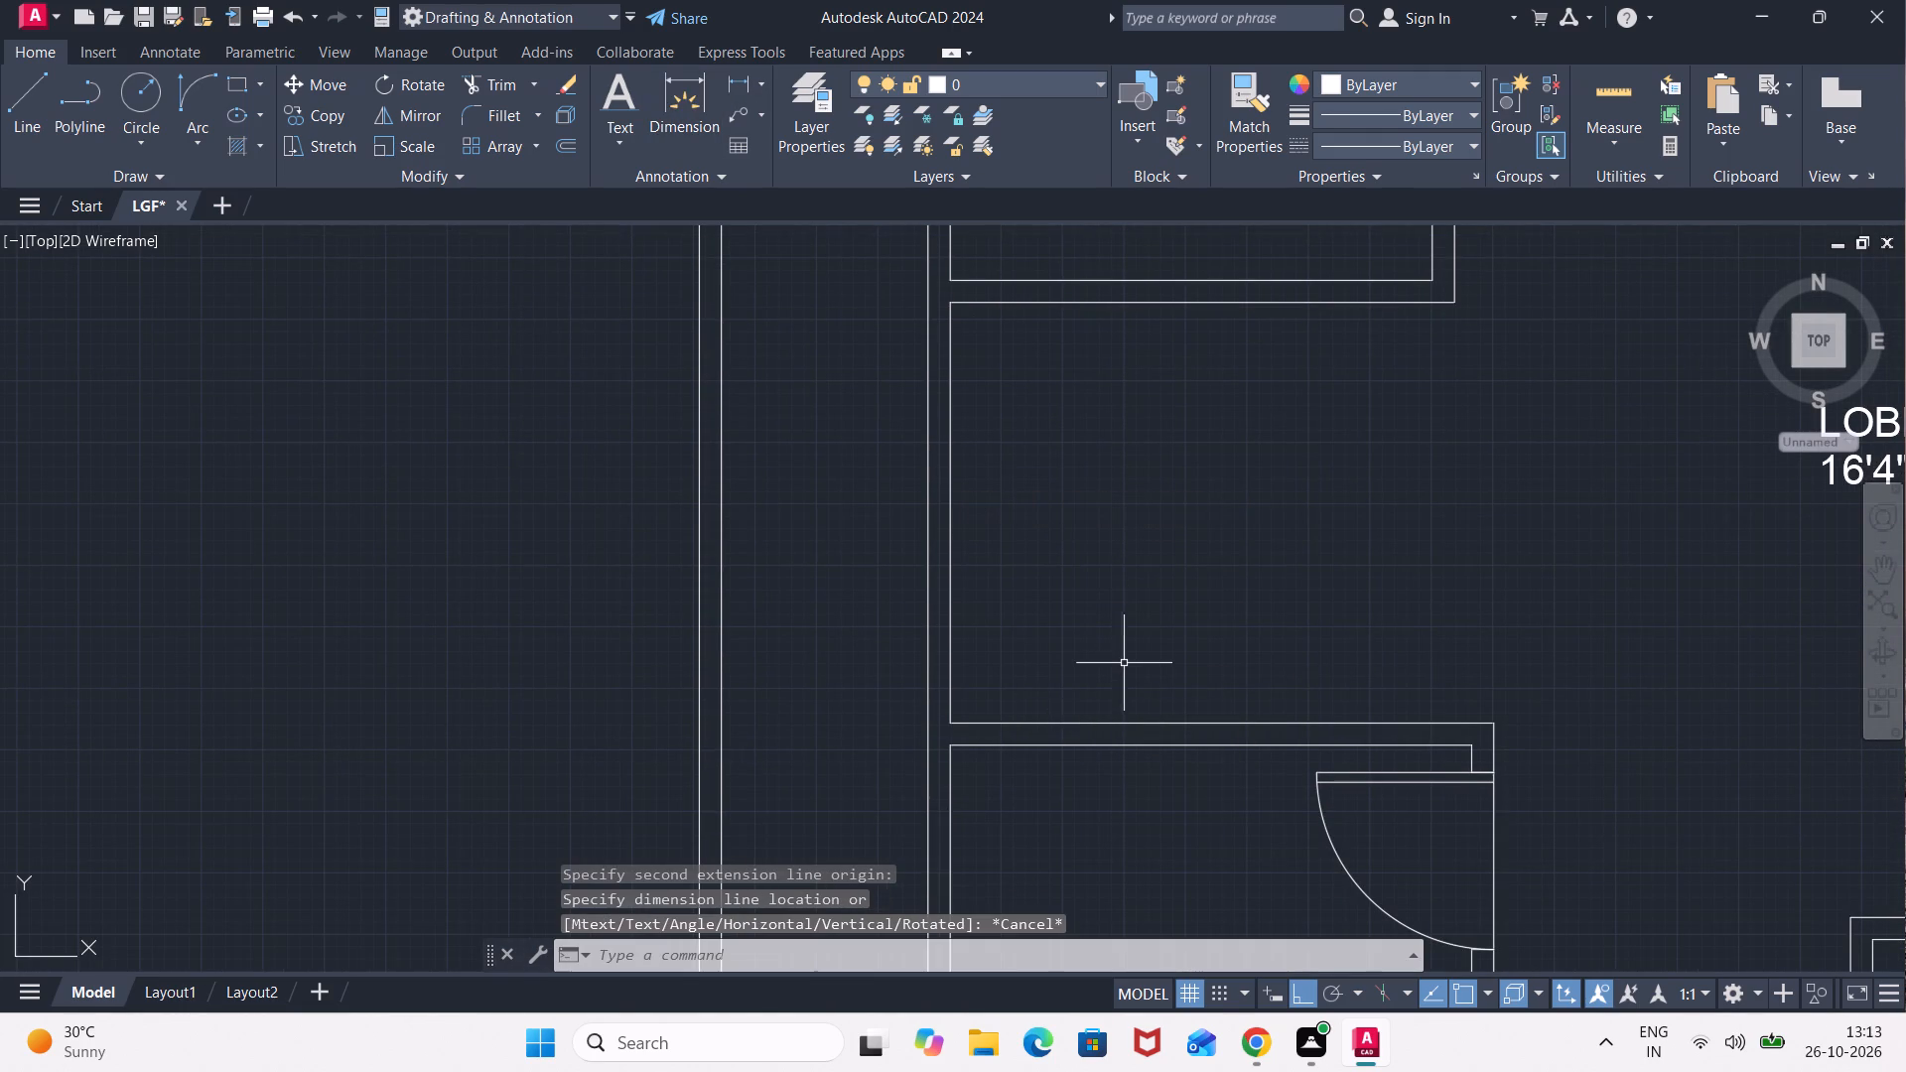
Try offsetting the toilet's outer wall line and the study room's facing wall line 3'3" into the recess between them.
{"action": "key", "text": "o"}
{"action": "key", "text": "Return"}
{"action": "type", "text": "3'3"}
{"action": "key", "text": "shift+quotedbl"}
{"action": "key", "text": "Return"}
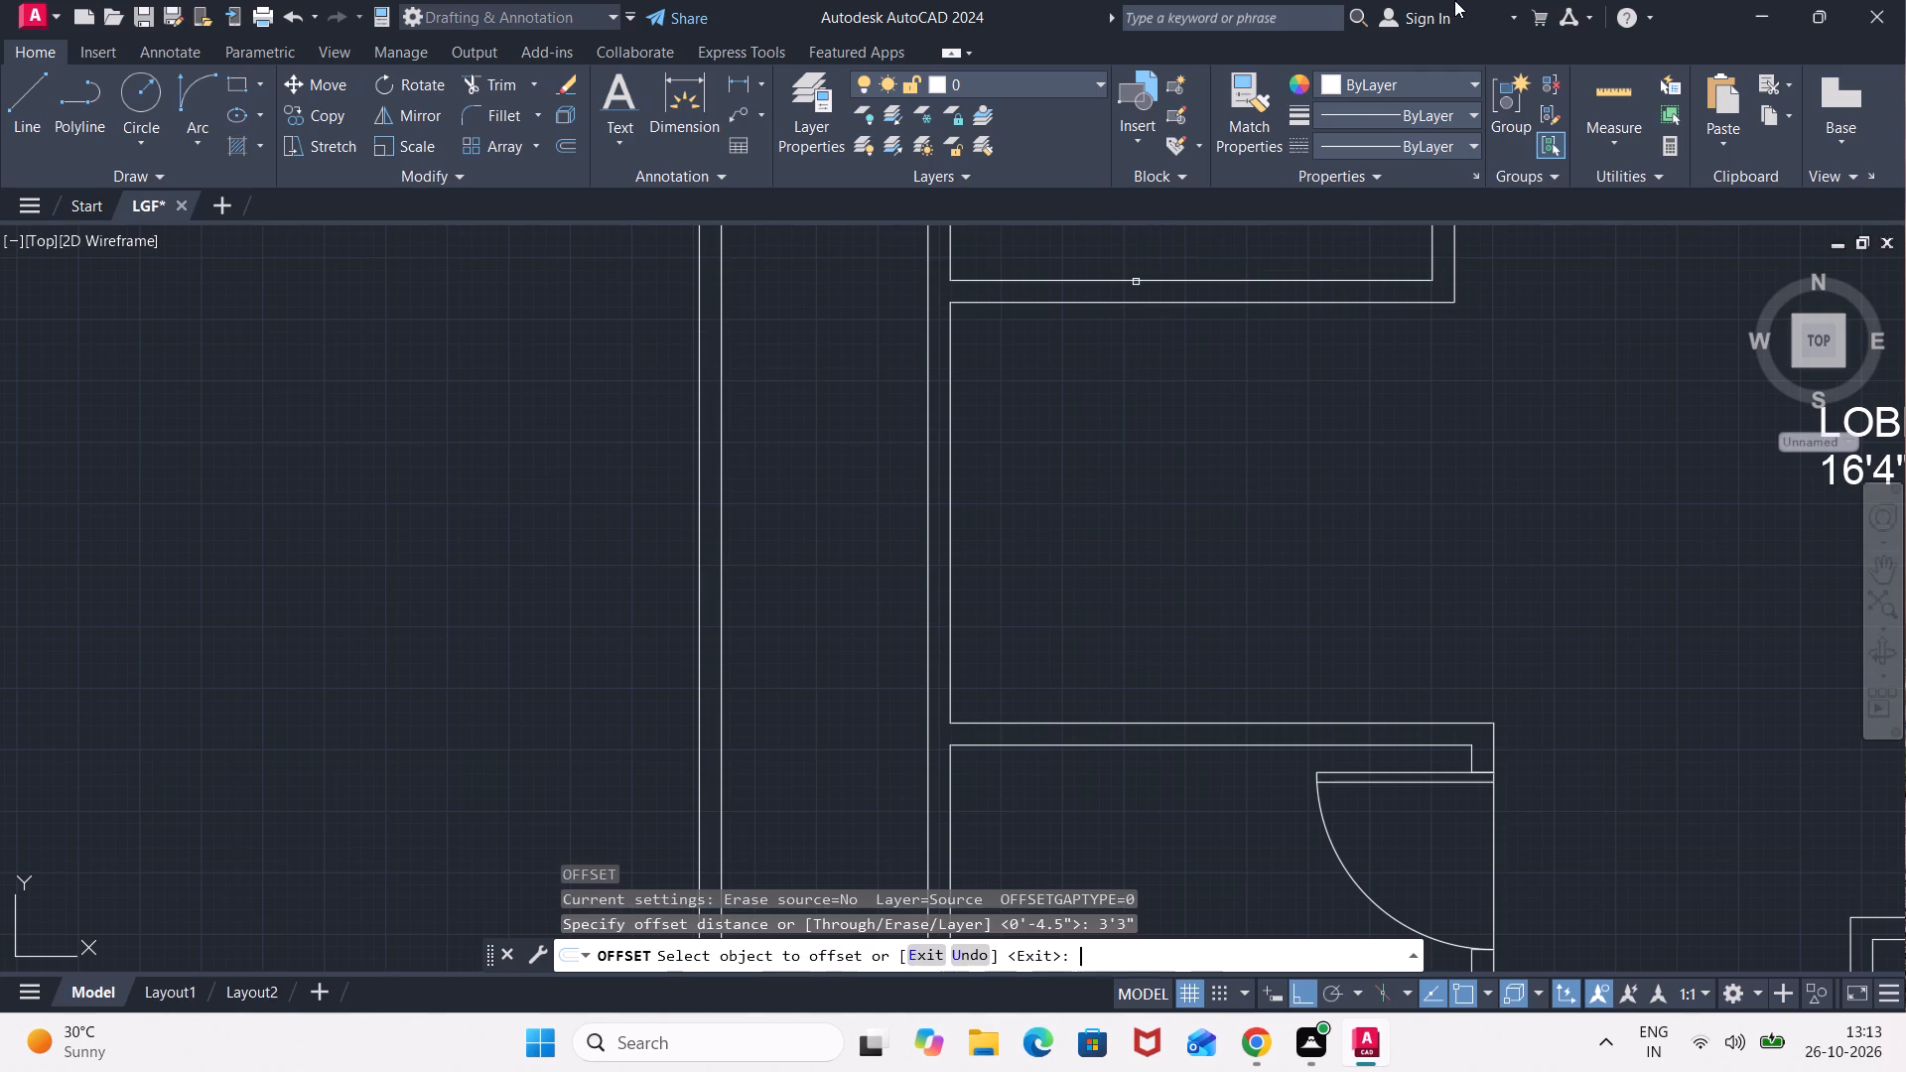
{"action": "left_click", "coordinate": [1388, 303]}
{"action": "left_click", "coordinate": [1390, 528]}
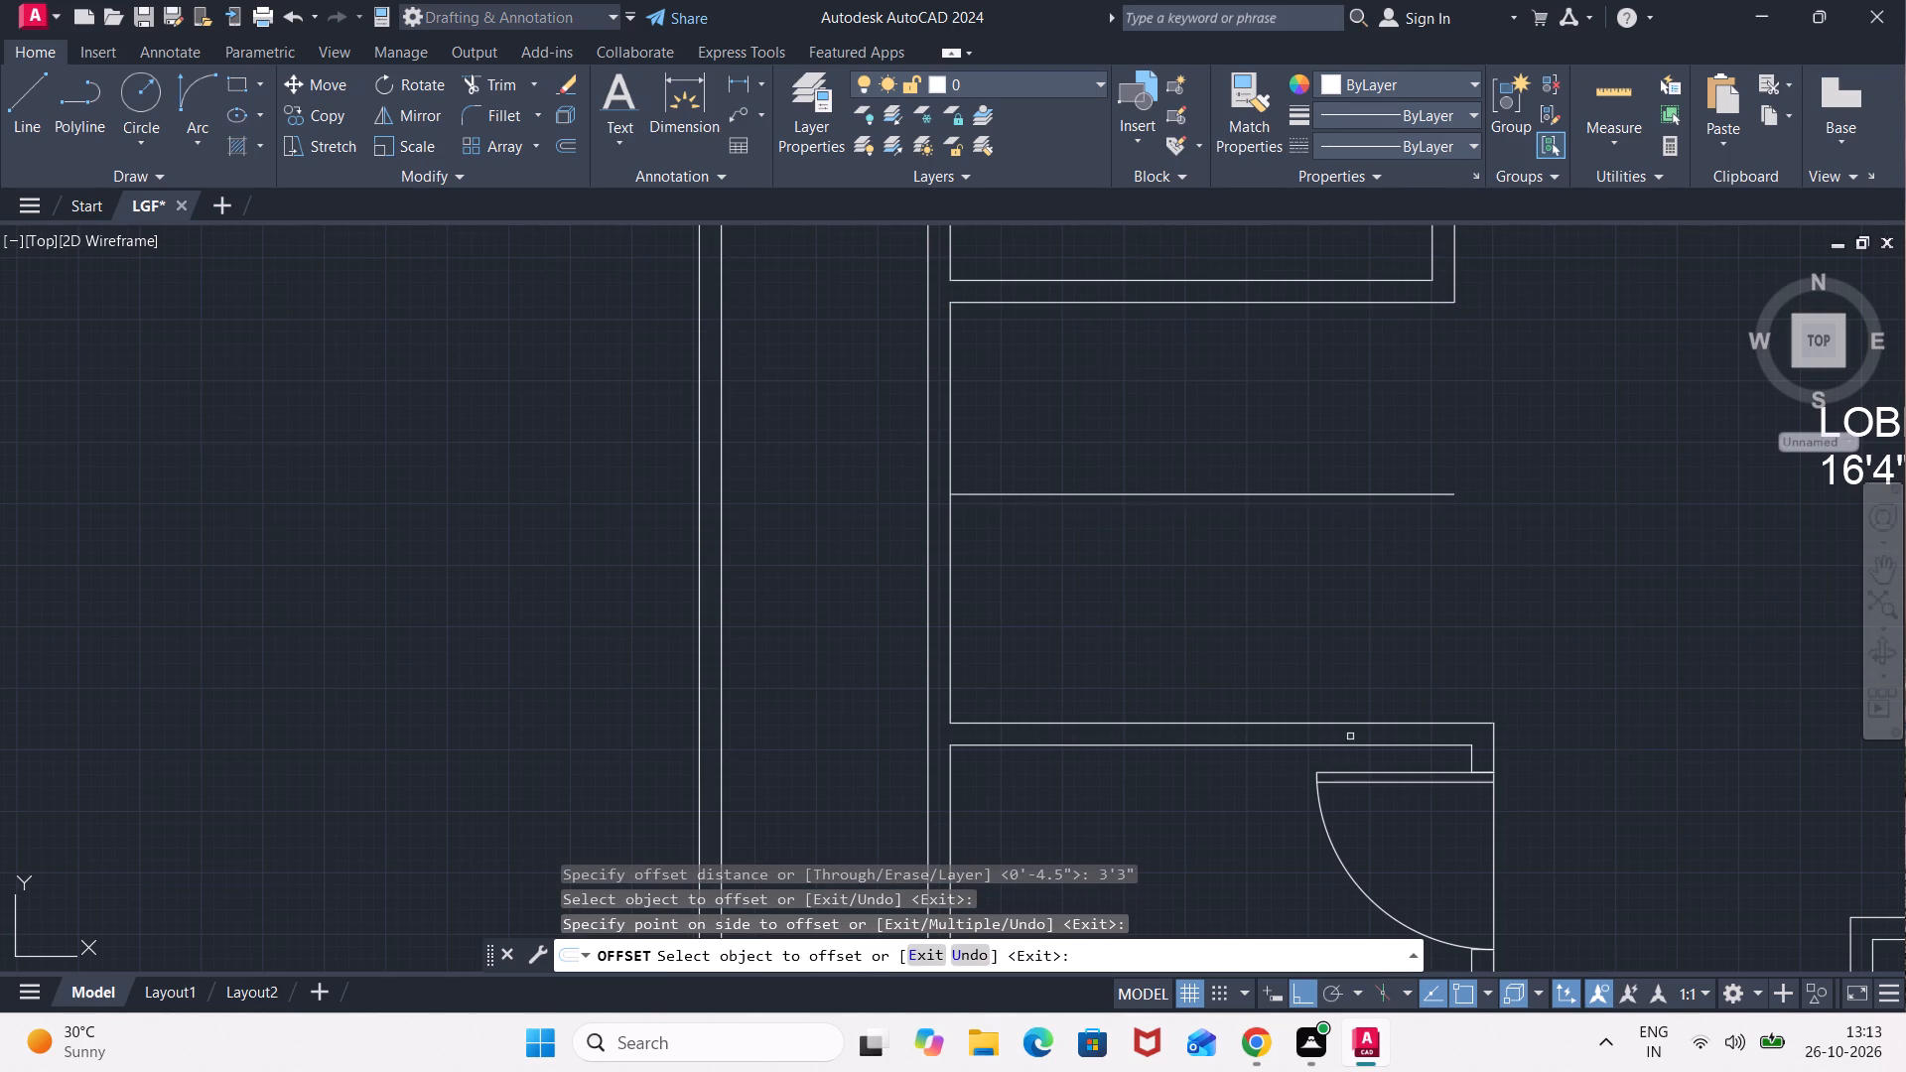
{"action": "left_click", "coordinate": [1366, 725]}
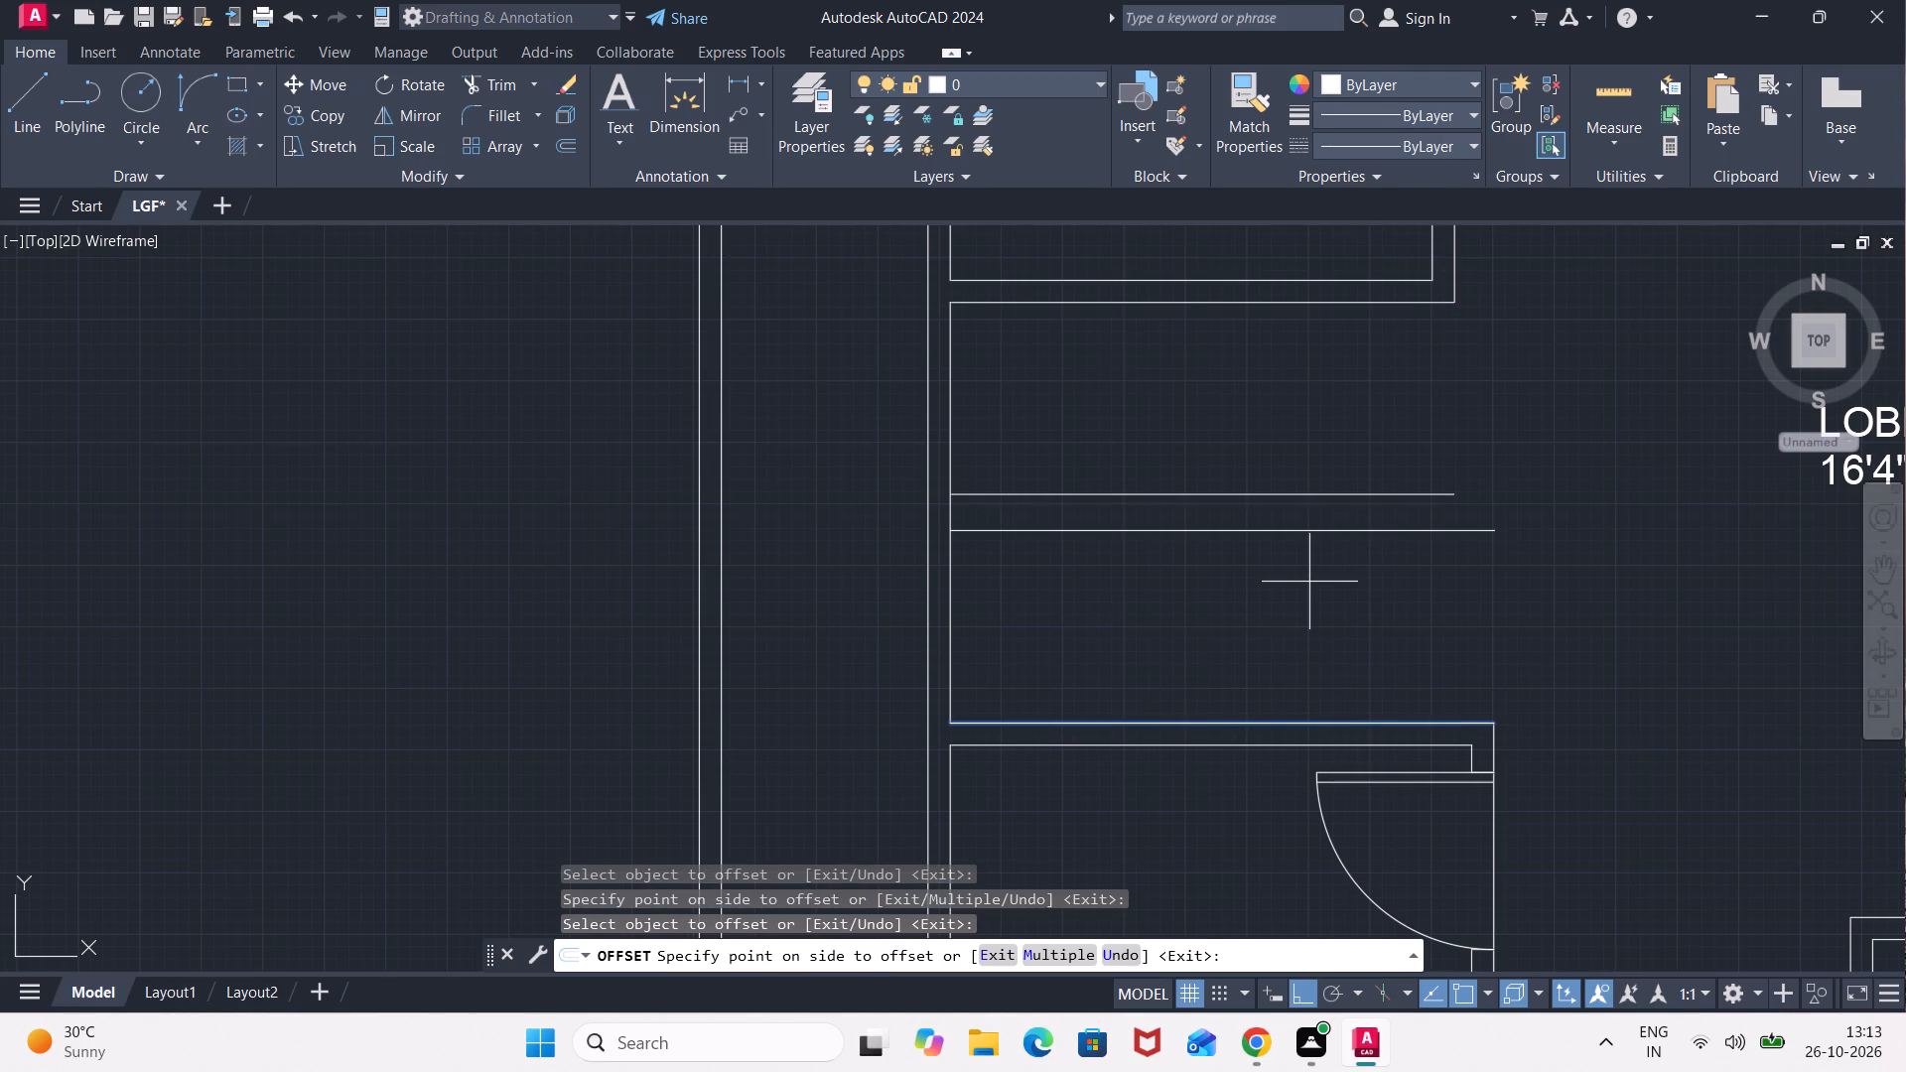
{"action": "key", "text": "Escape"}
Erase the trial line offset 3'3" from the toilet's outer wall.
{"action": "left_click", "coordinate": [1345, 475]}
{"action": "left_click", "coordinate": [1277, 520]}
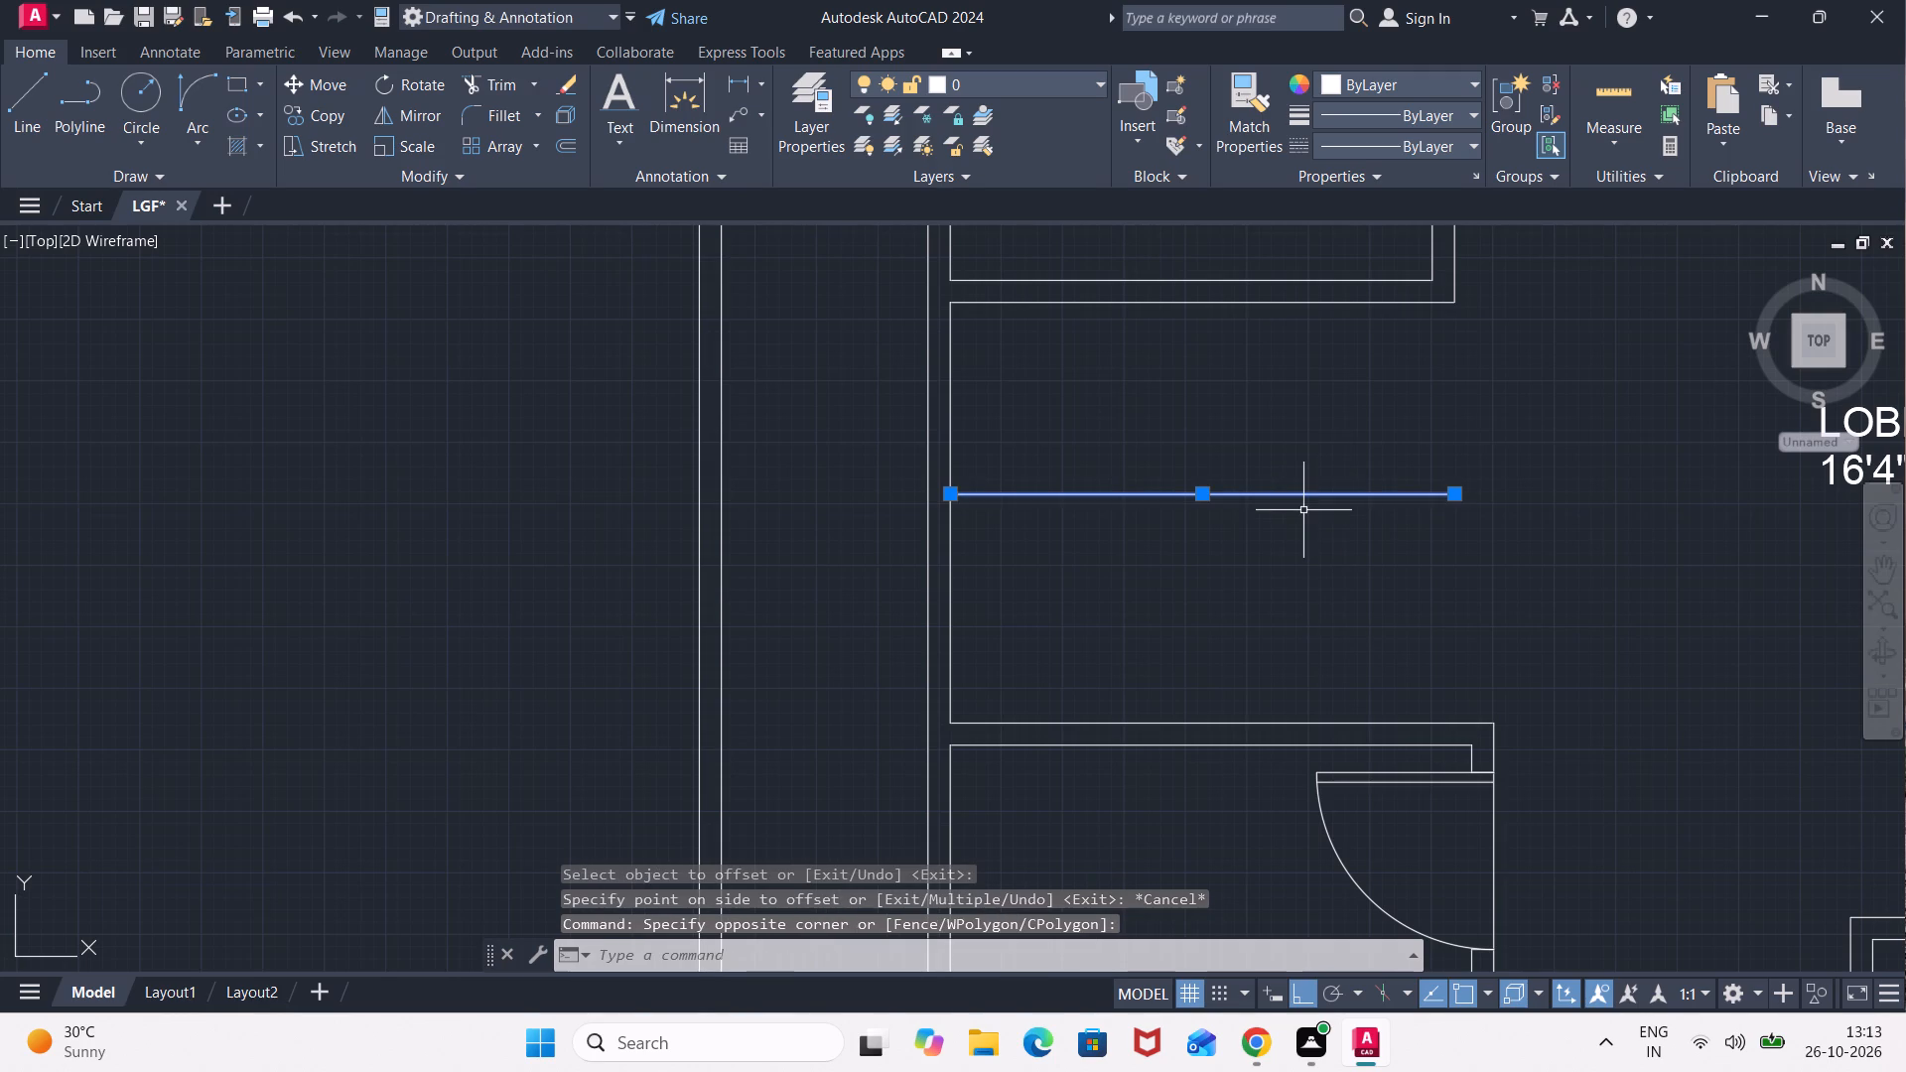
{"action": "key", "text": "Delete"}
Offset the study room's facing wall line and the toilet's outer wall line 3'4" into the recess between them.
{"action": "key", "text": "o"}
{"action": "key", "text": "Return"}
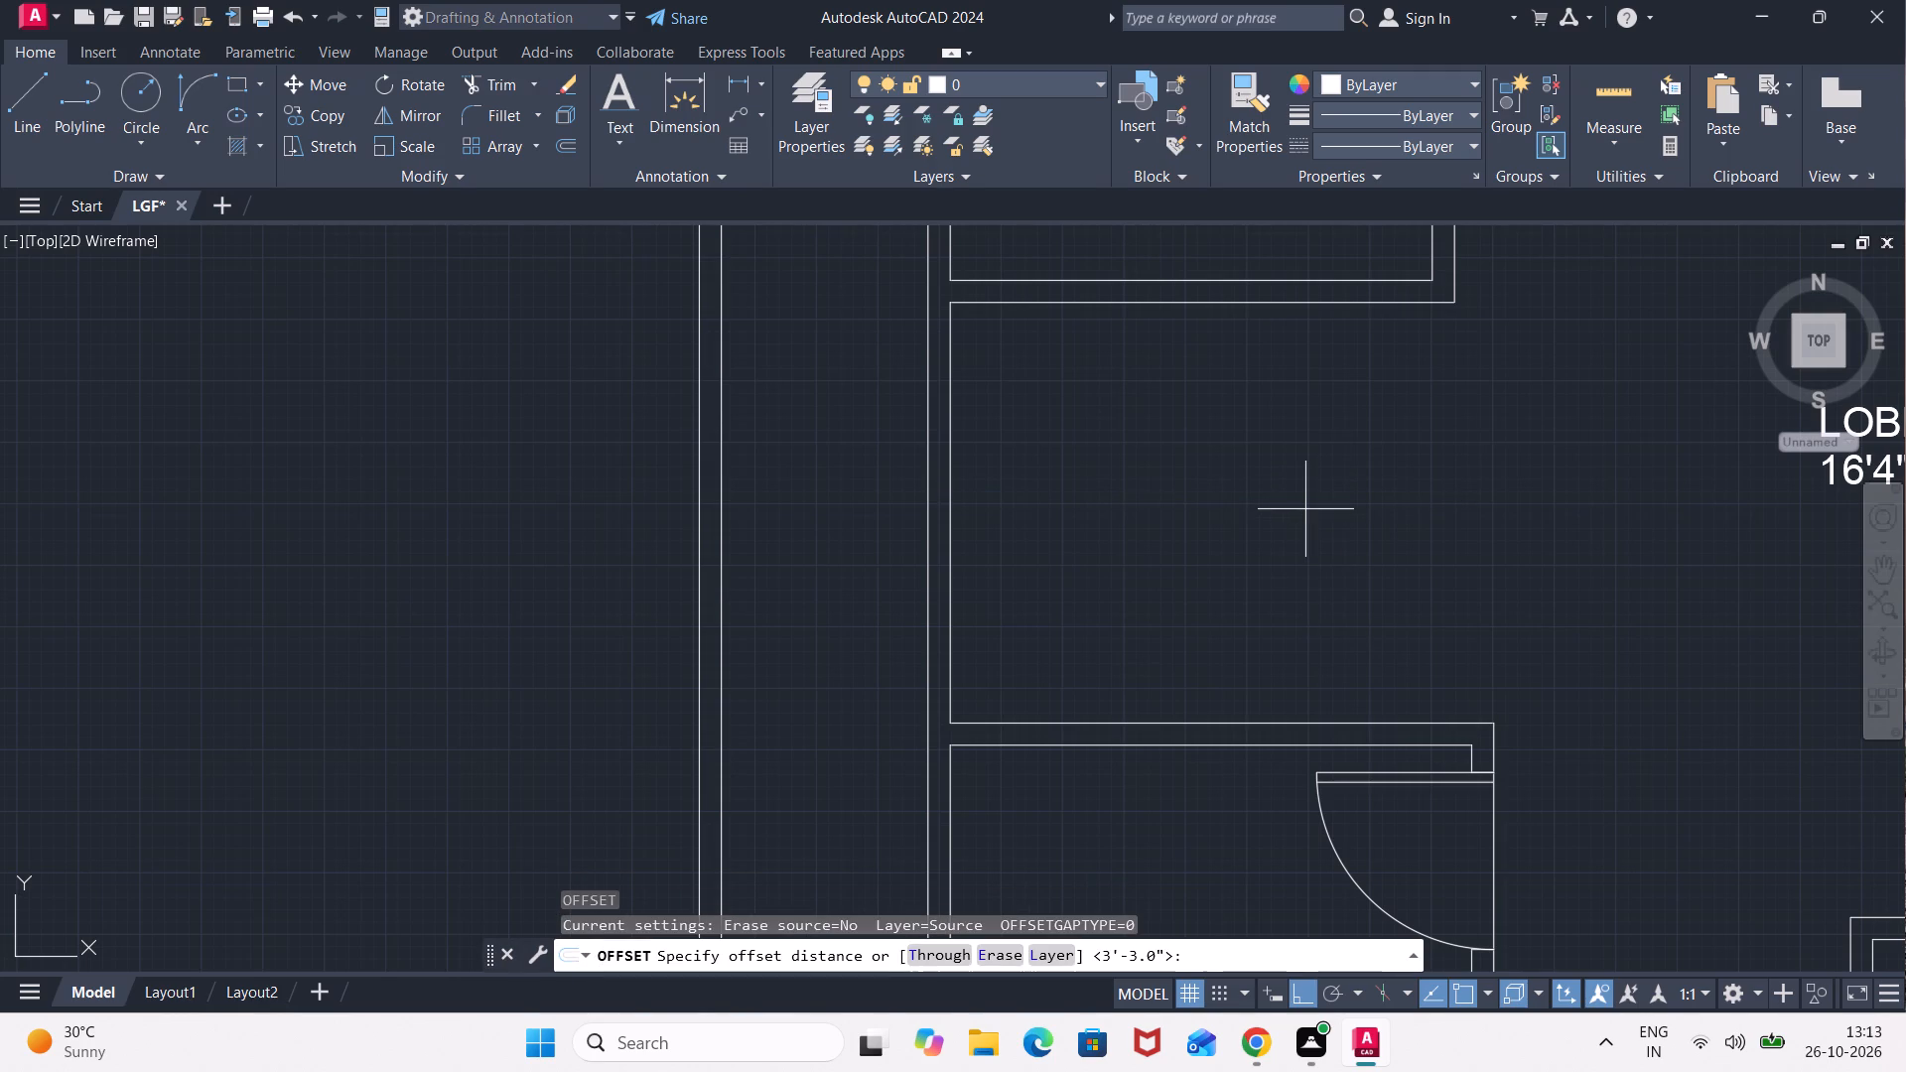
{"action": "type", "text": "3'4\""}
{"action": "key", "text": "Return"}
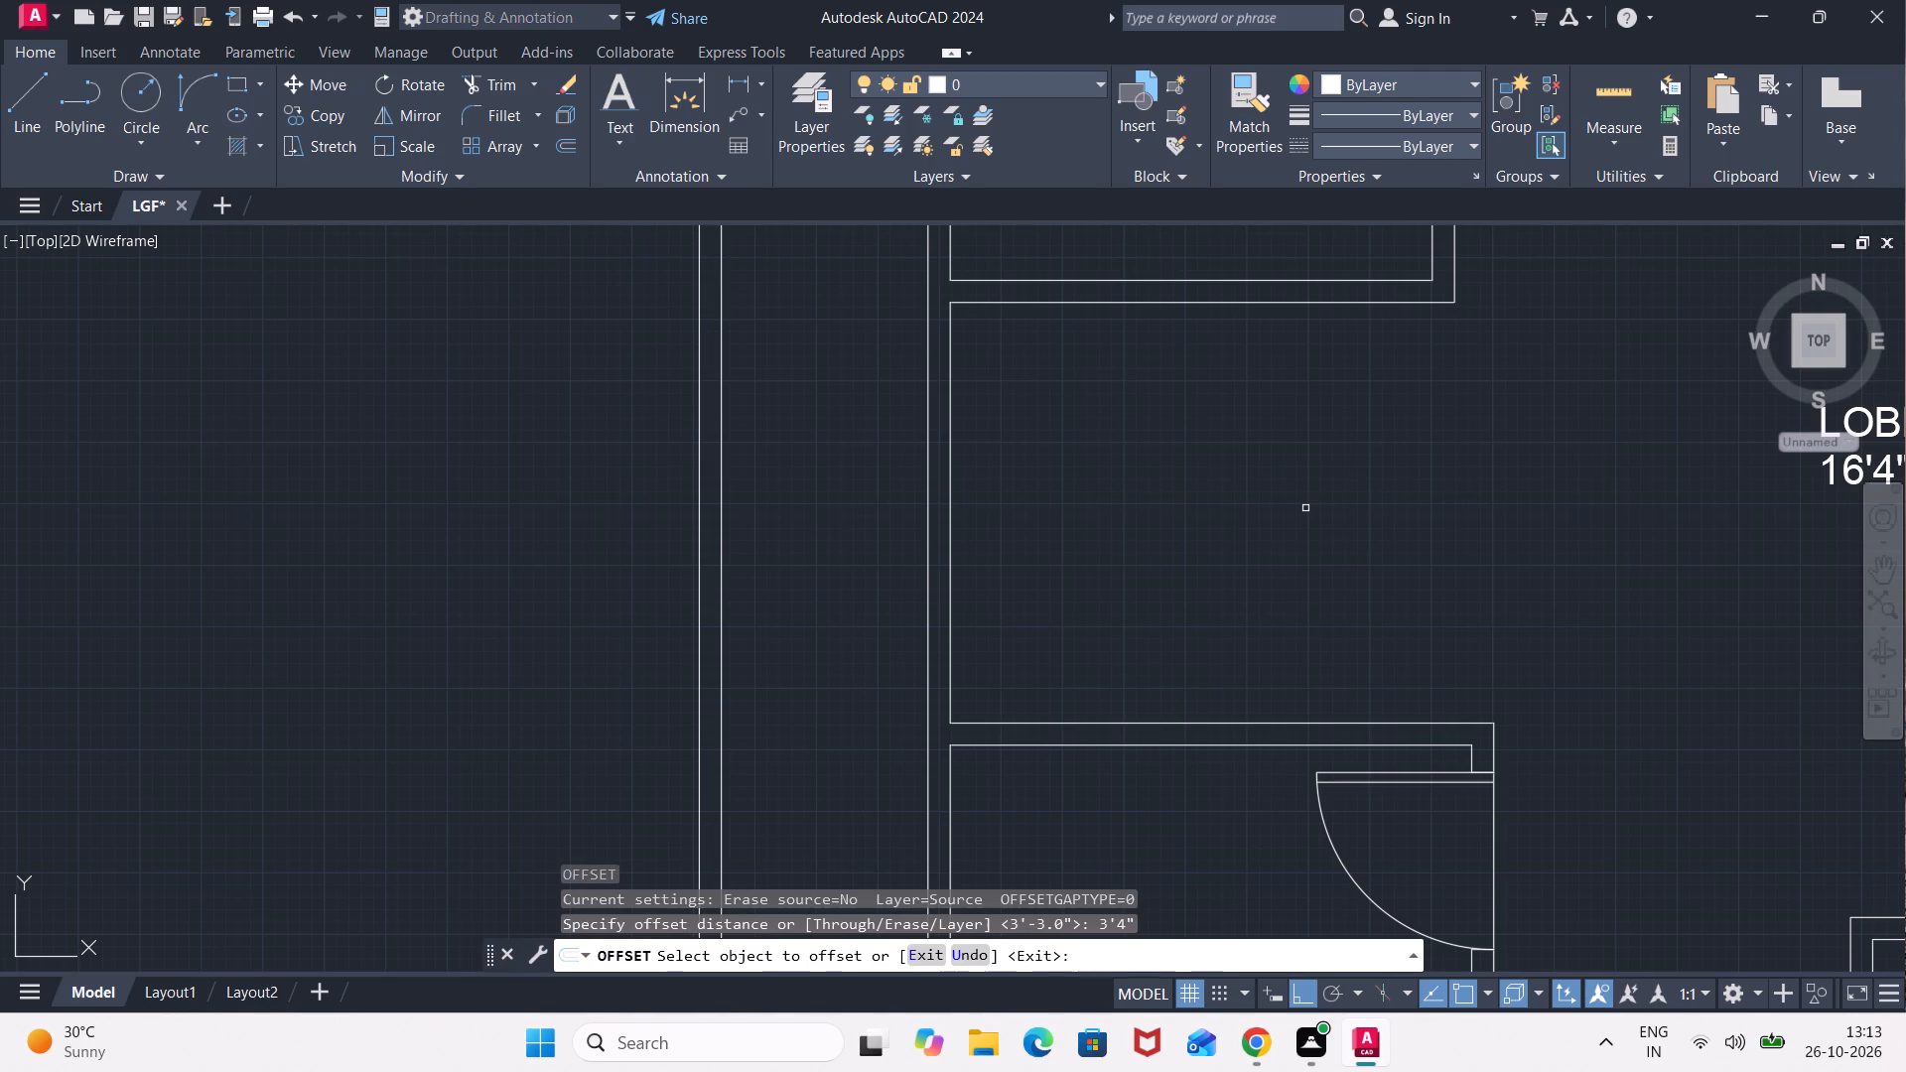
{"action": "left_click", "coordinate": [1363, 722]}
{"action": "left_click_drag", "start_coordinate": [1289, 505], "coordinate": [1289, 491]}
{"action": "left_click", "coordinate": [1240, 299]}
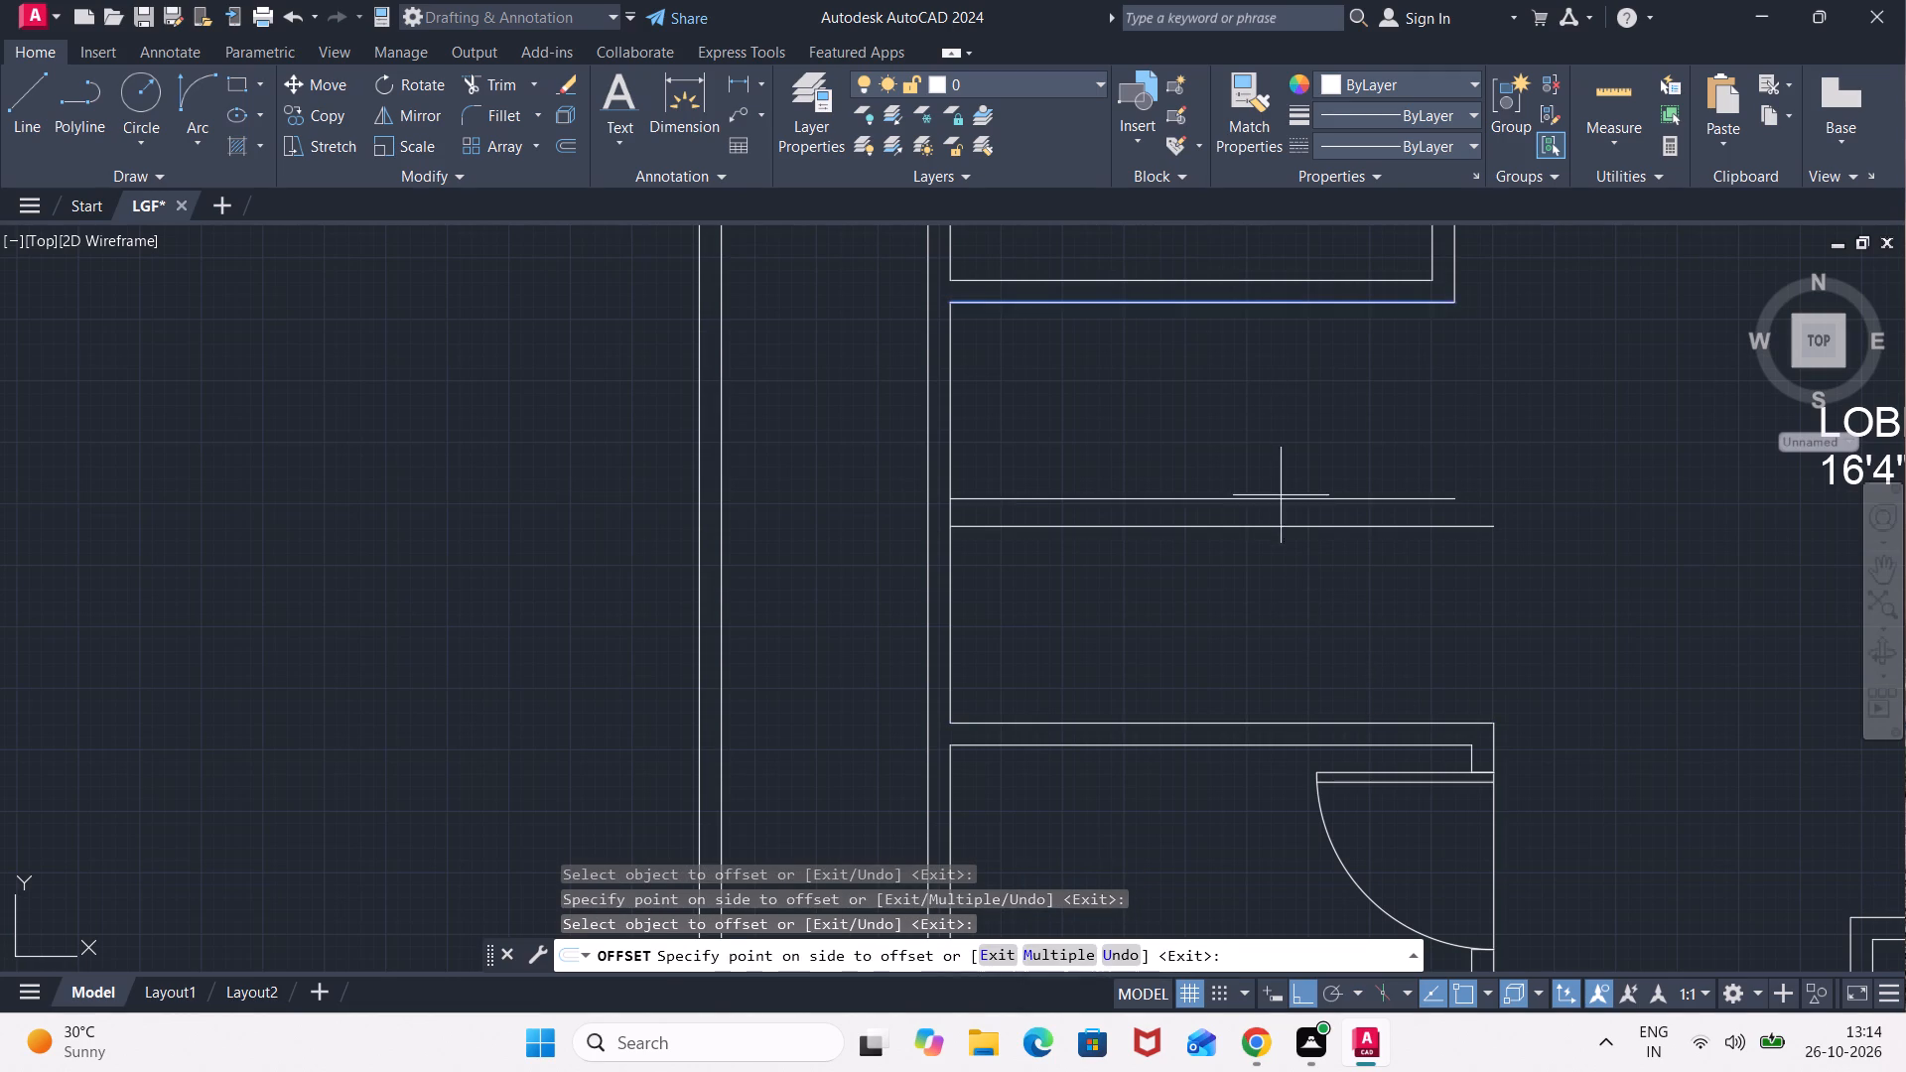
Offset the lower face line of the upper room's wall 3'-4" down into the stair area.
{"action": "left_click", "coordinate": [1281, 495]}
{"action": "key", "text": "Escape"}
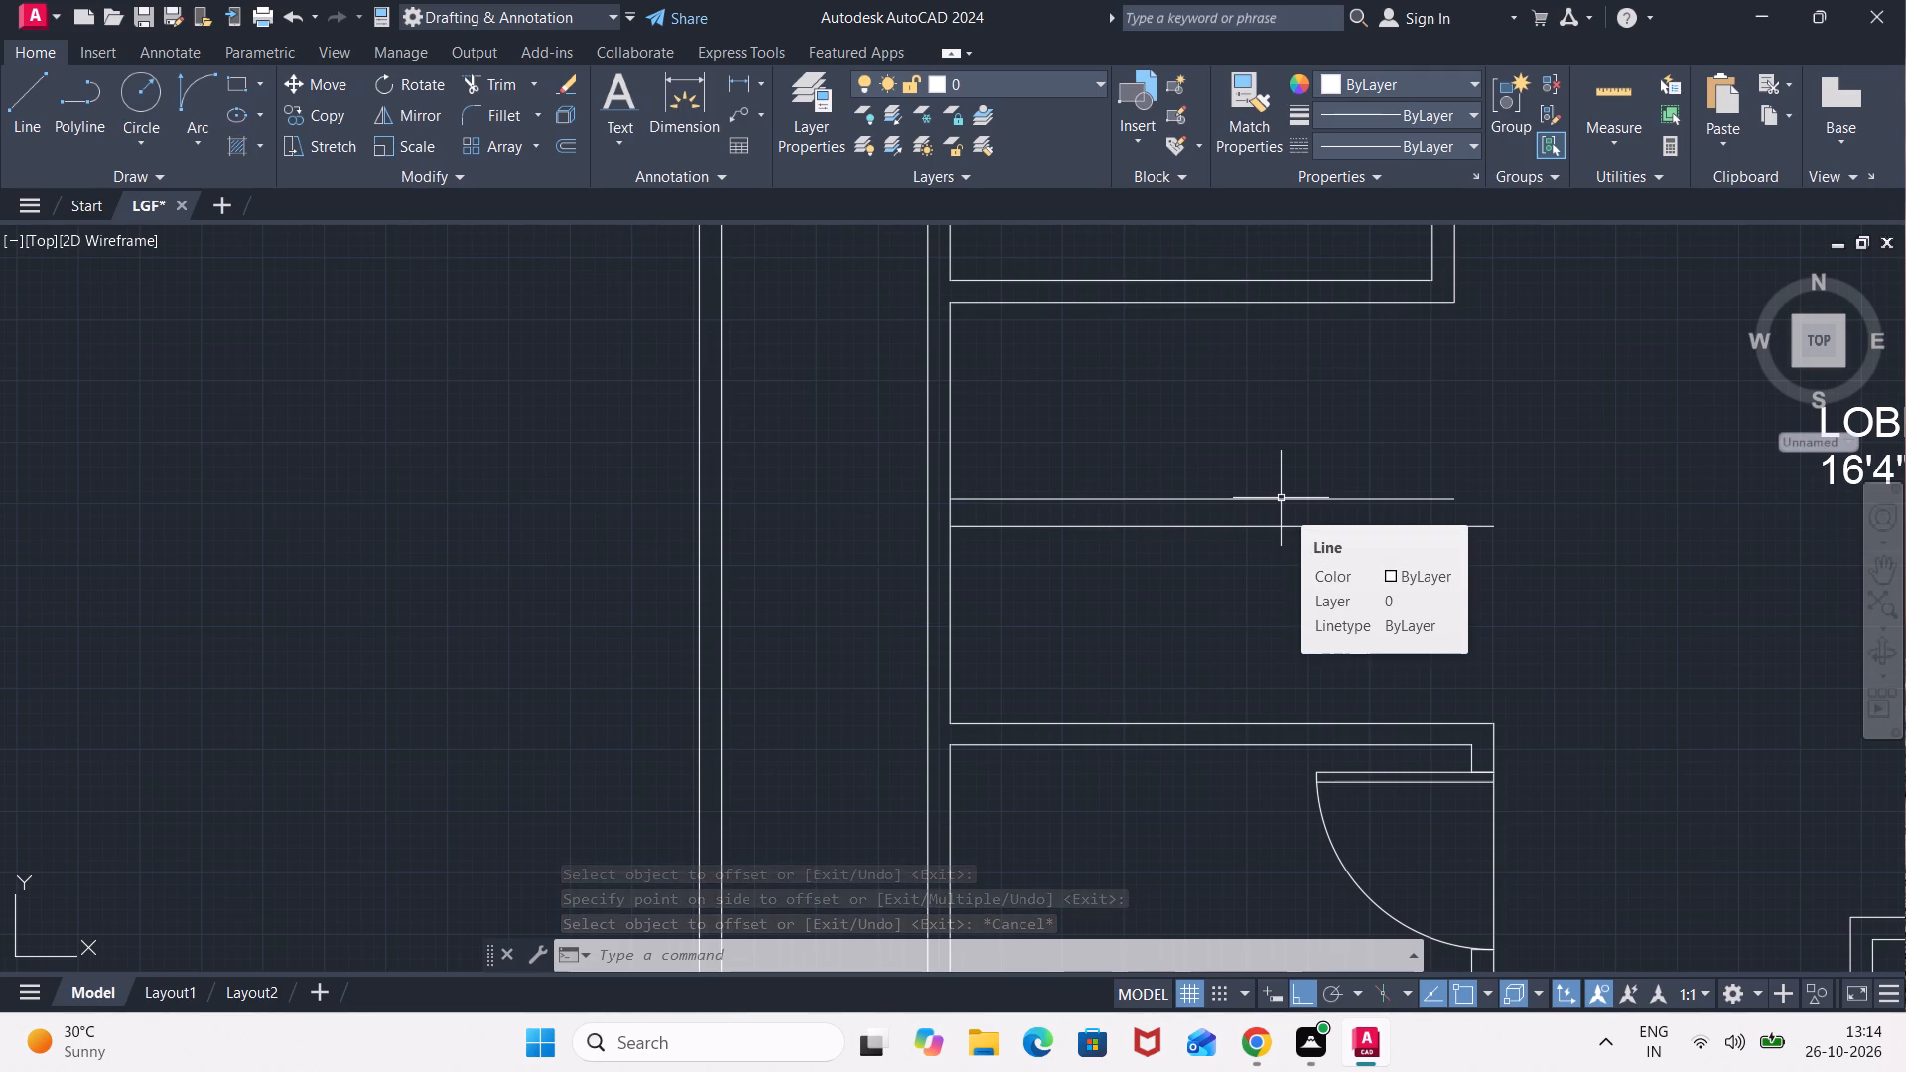
{"action": "key", "text": "Escape"}
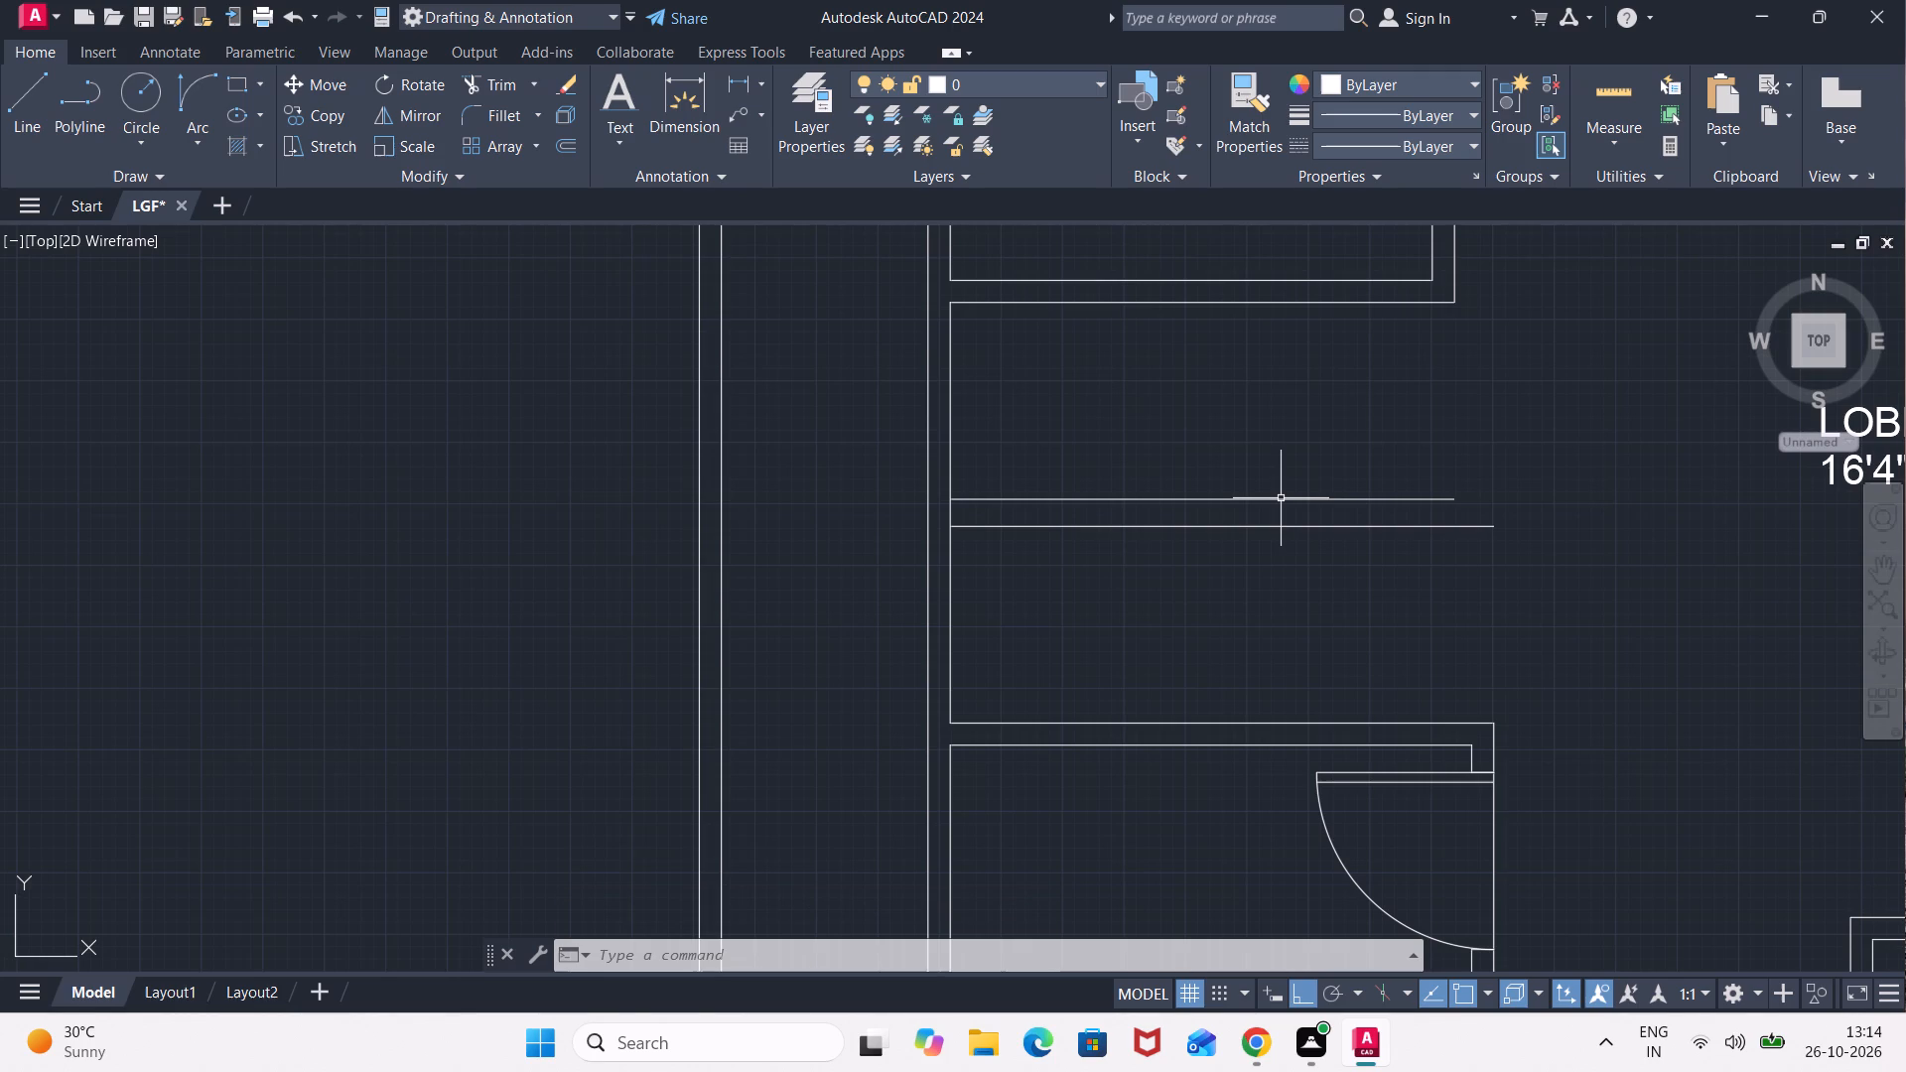
Draw a vertical line from the study room wall's upper outer corner up to the end of the lower middle stair line.
{"action": "key", "text": "l"}
{"action": "key", "text": "Return"}
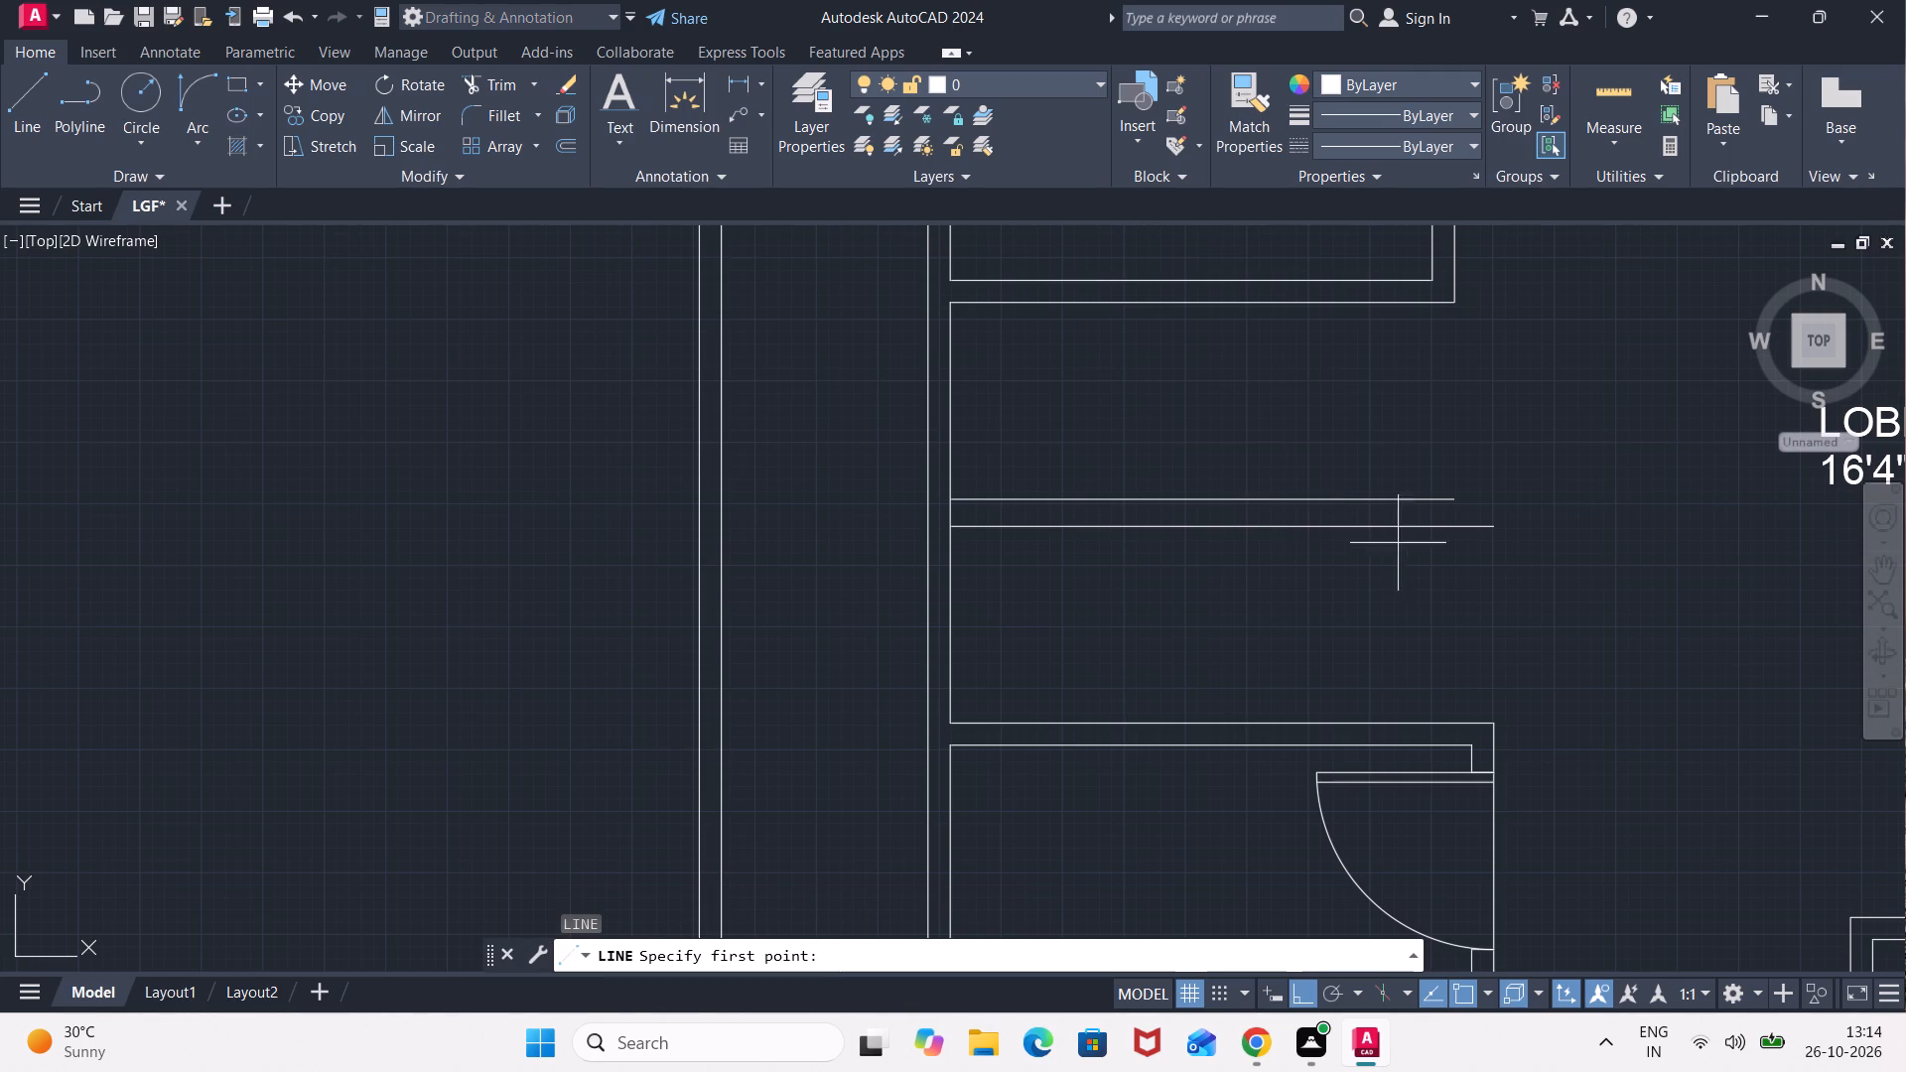
{"action": "left_click", "coordinate": [1502, 722]}
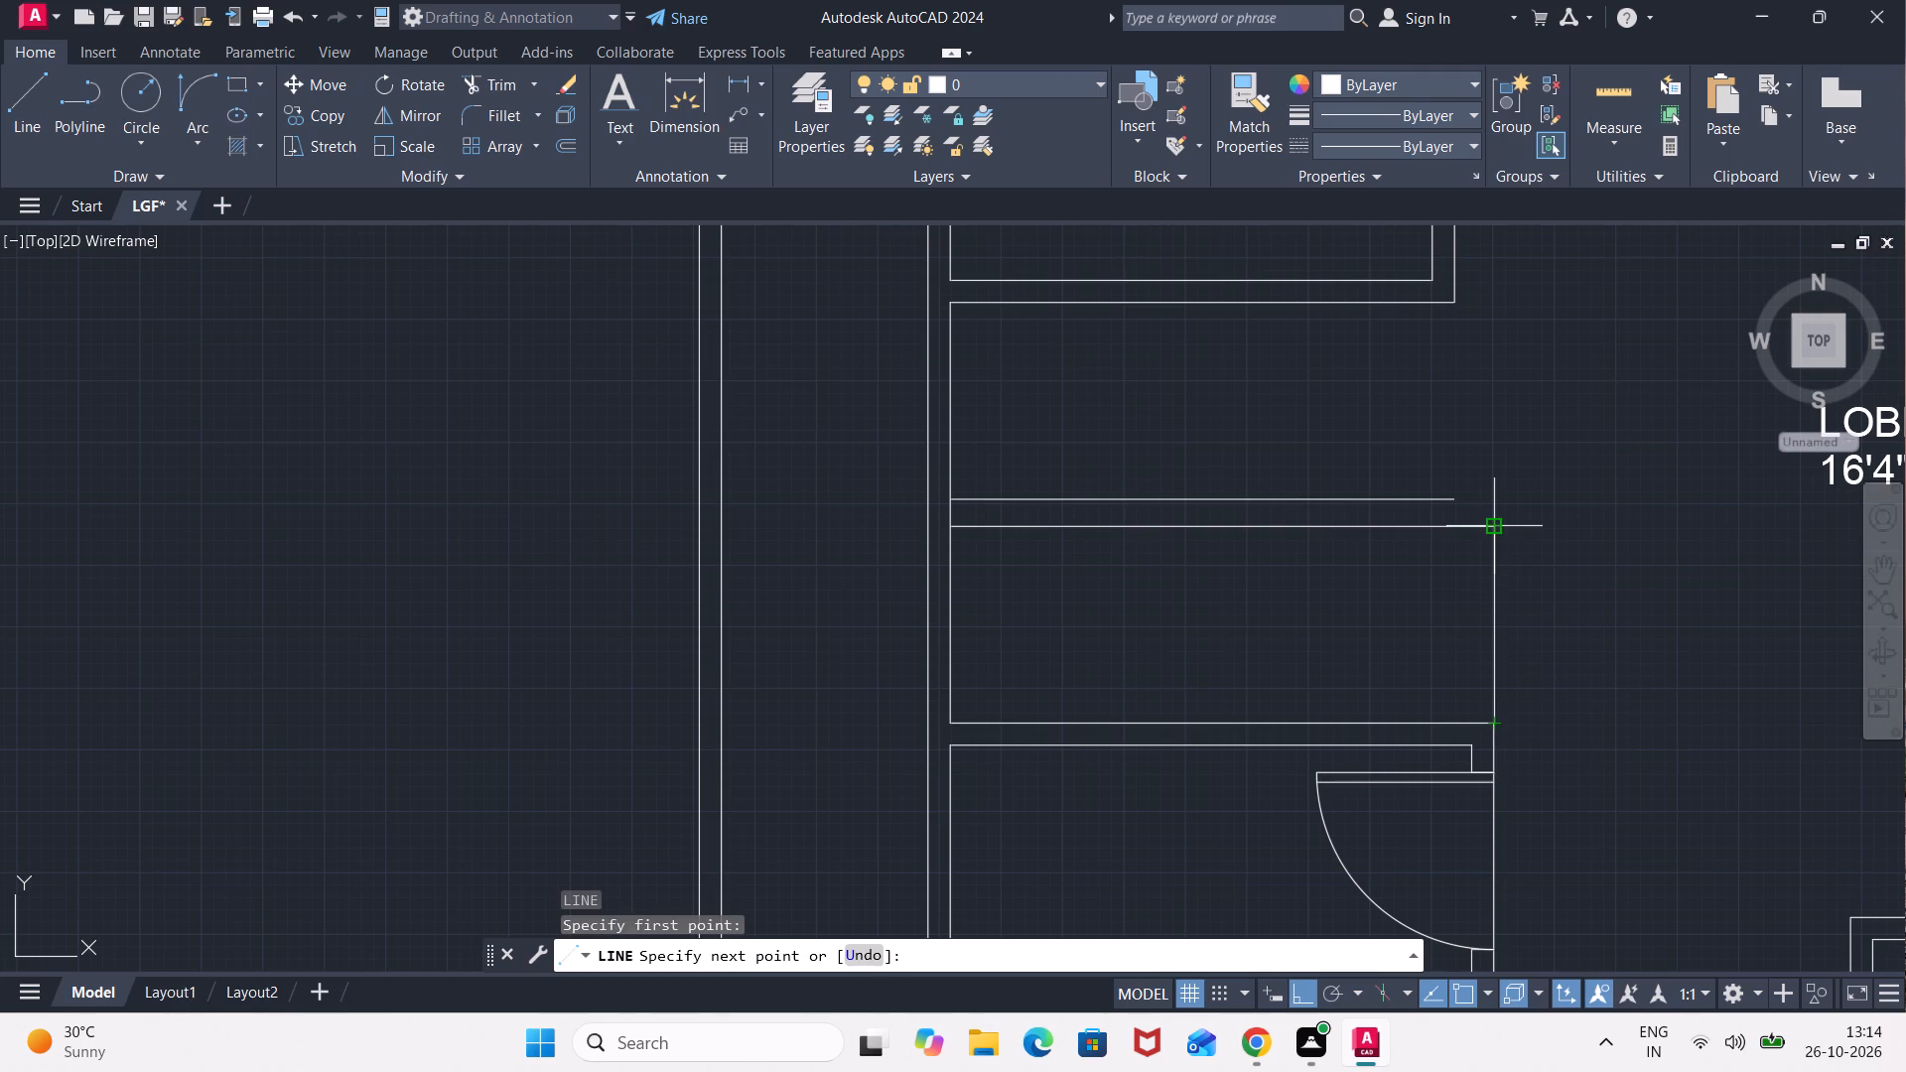
{"action": "left_click", "coordinate": [1497, 525]}
{"action": "key", "text": "Escape"}
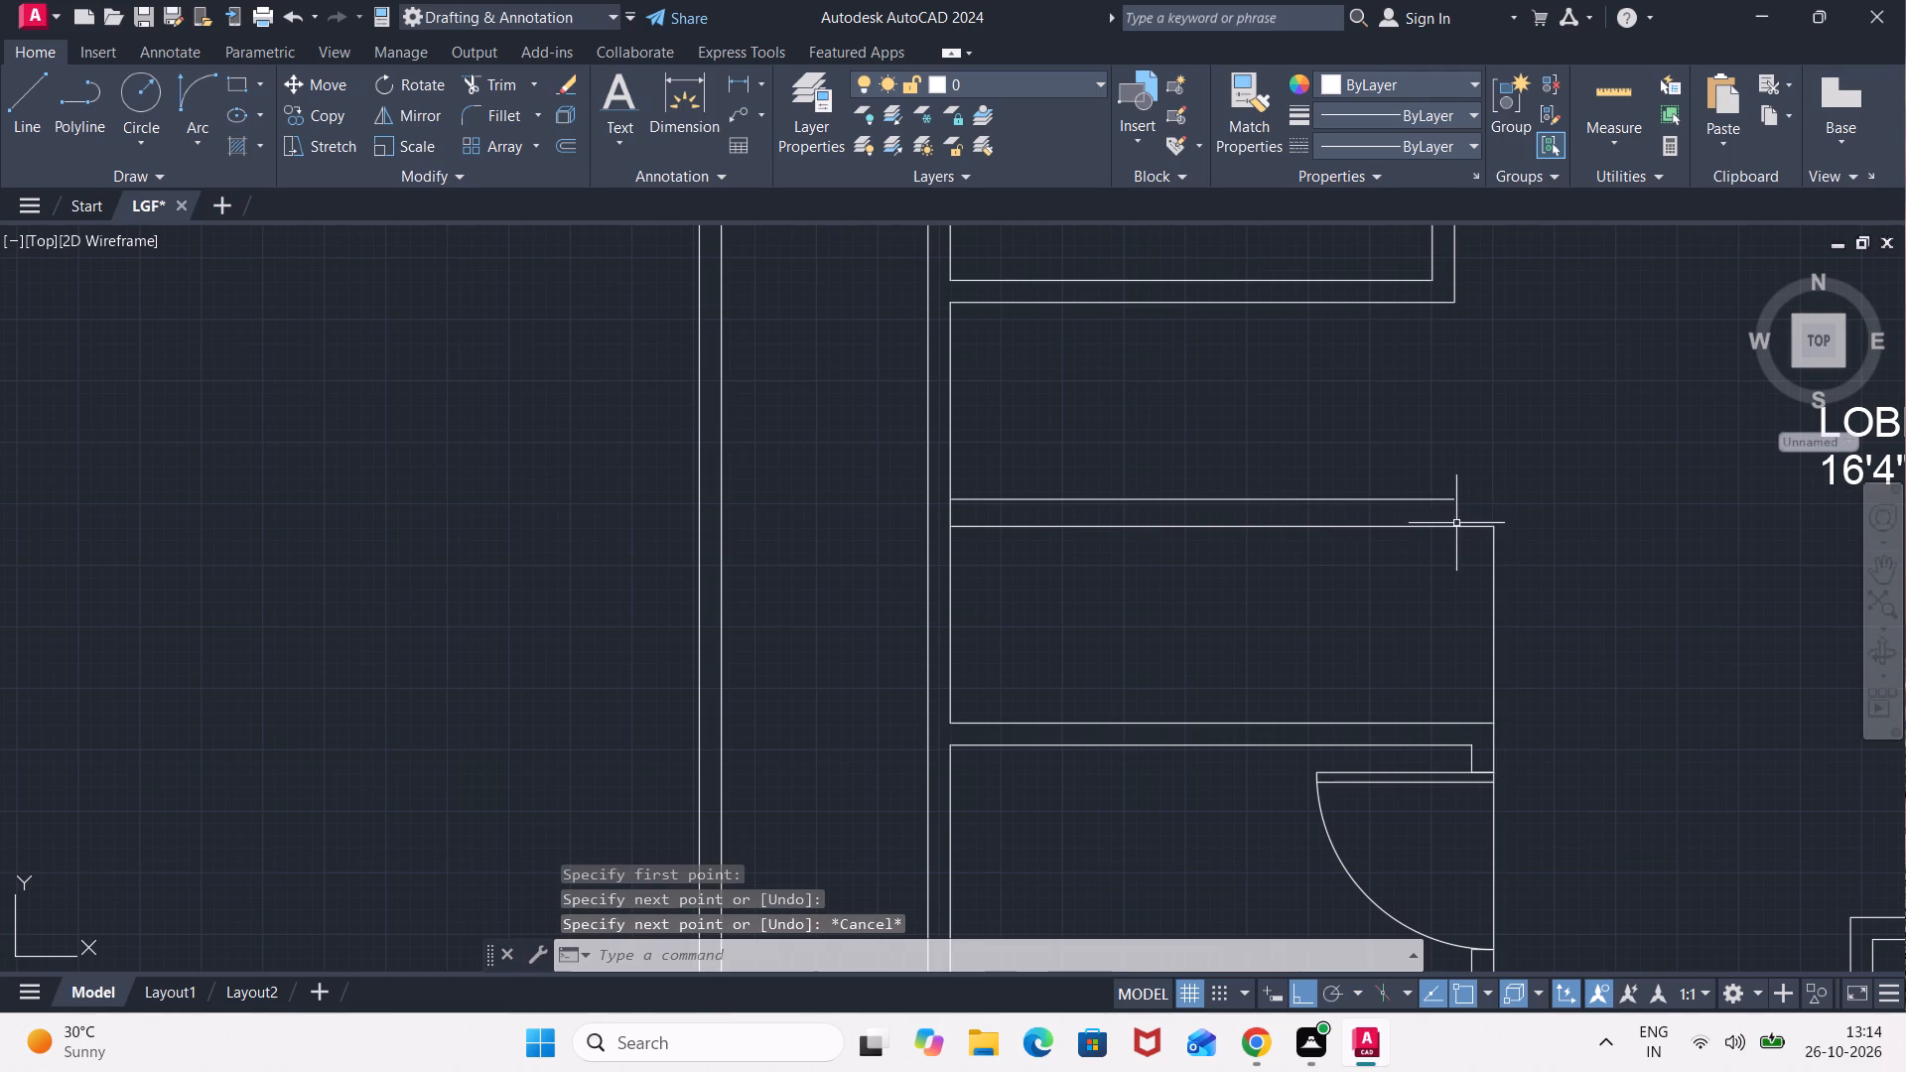
Stretch the free end of the upper middle stair line outward to align with the vertical end line of the lower flight.
{"action": "left_click", "coordinate": [1452, 499]}
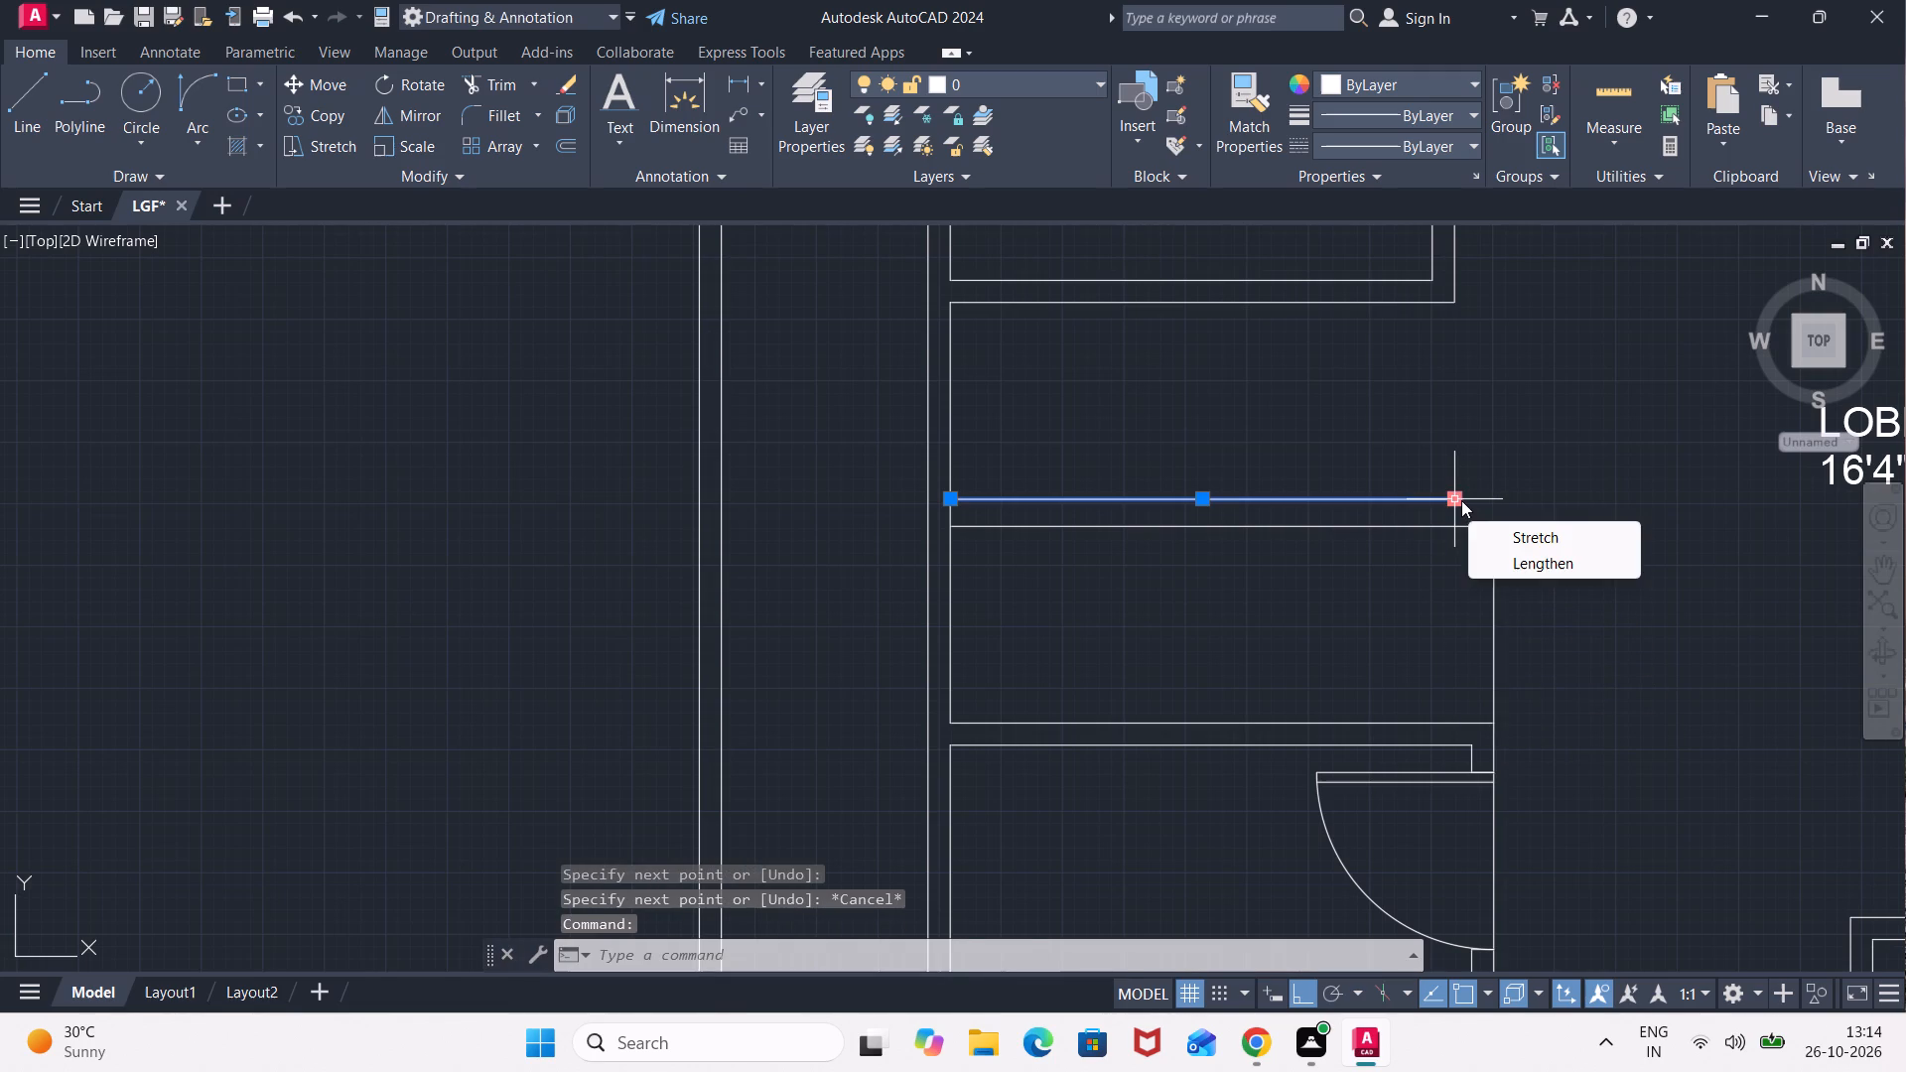
{"action": "left_click", "coordinate": [1461, 500]}
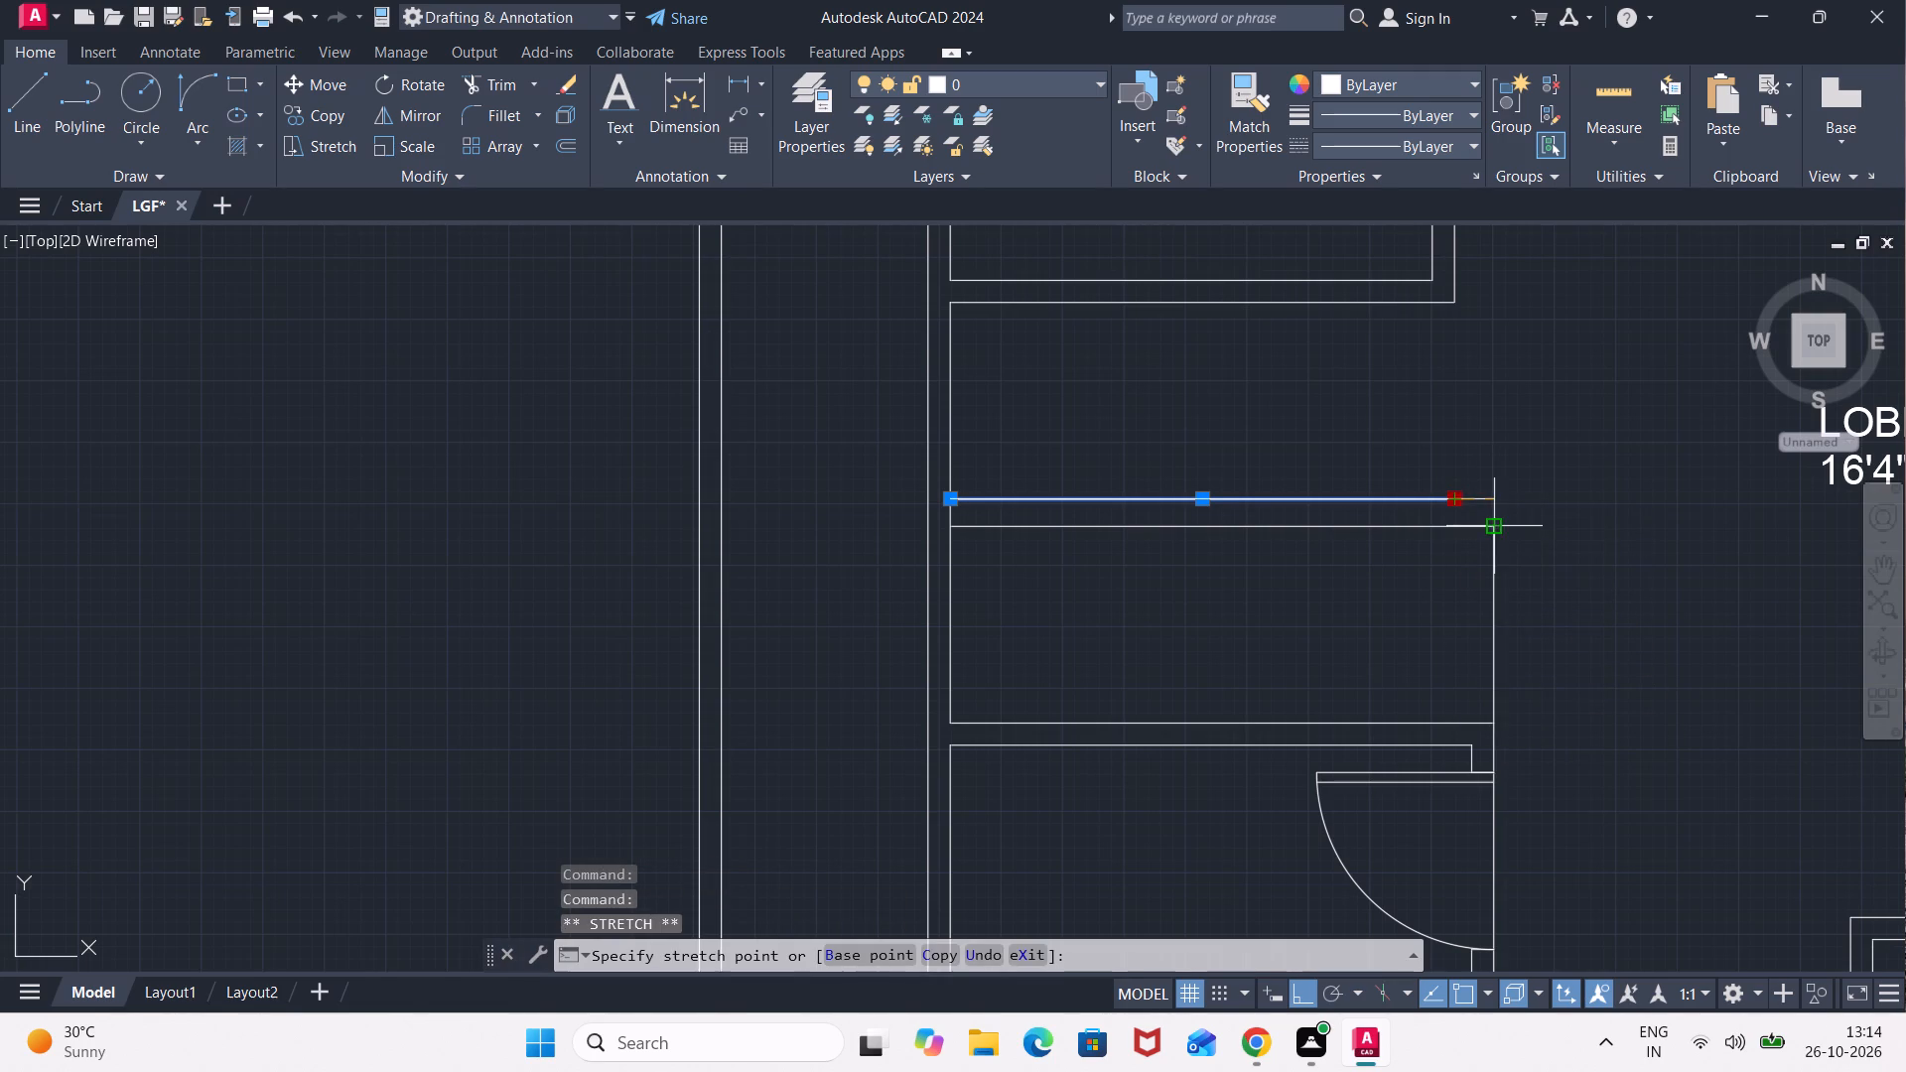
{"action": "left_click", "coordinate": [1500, 498]}
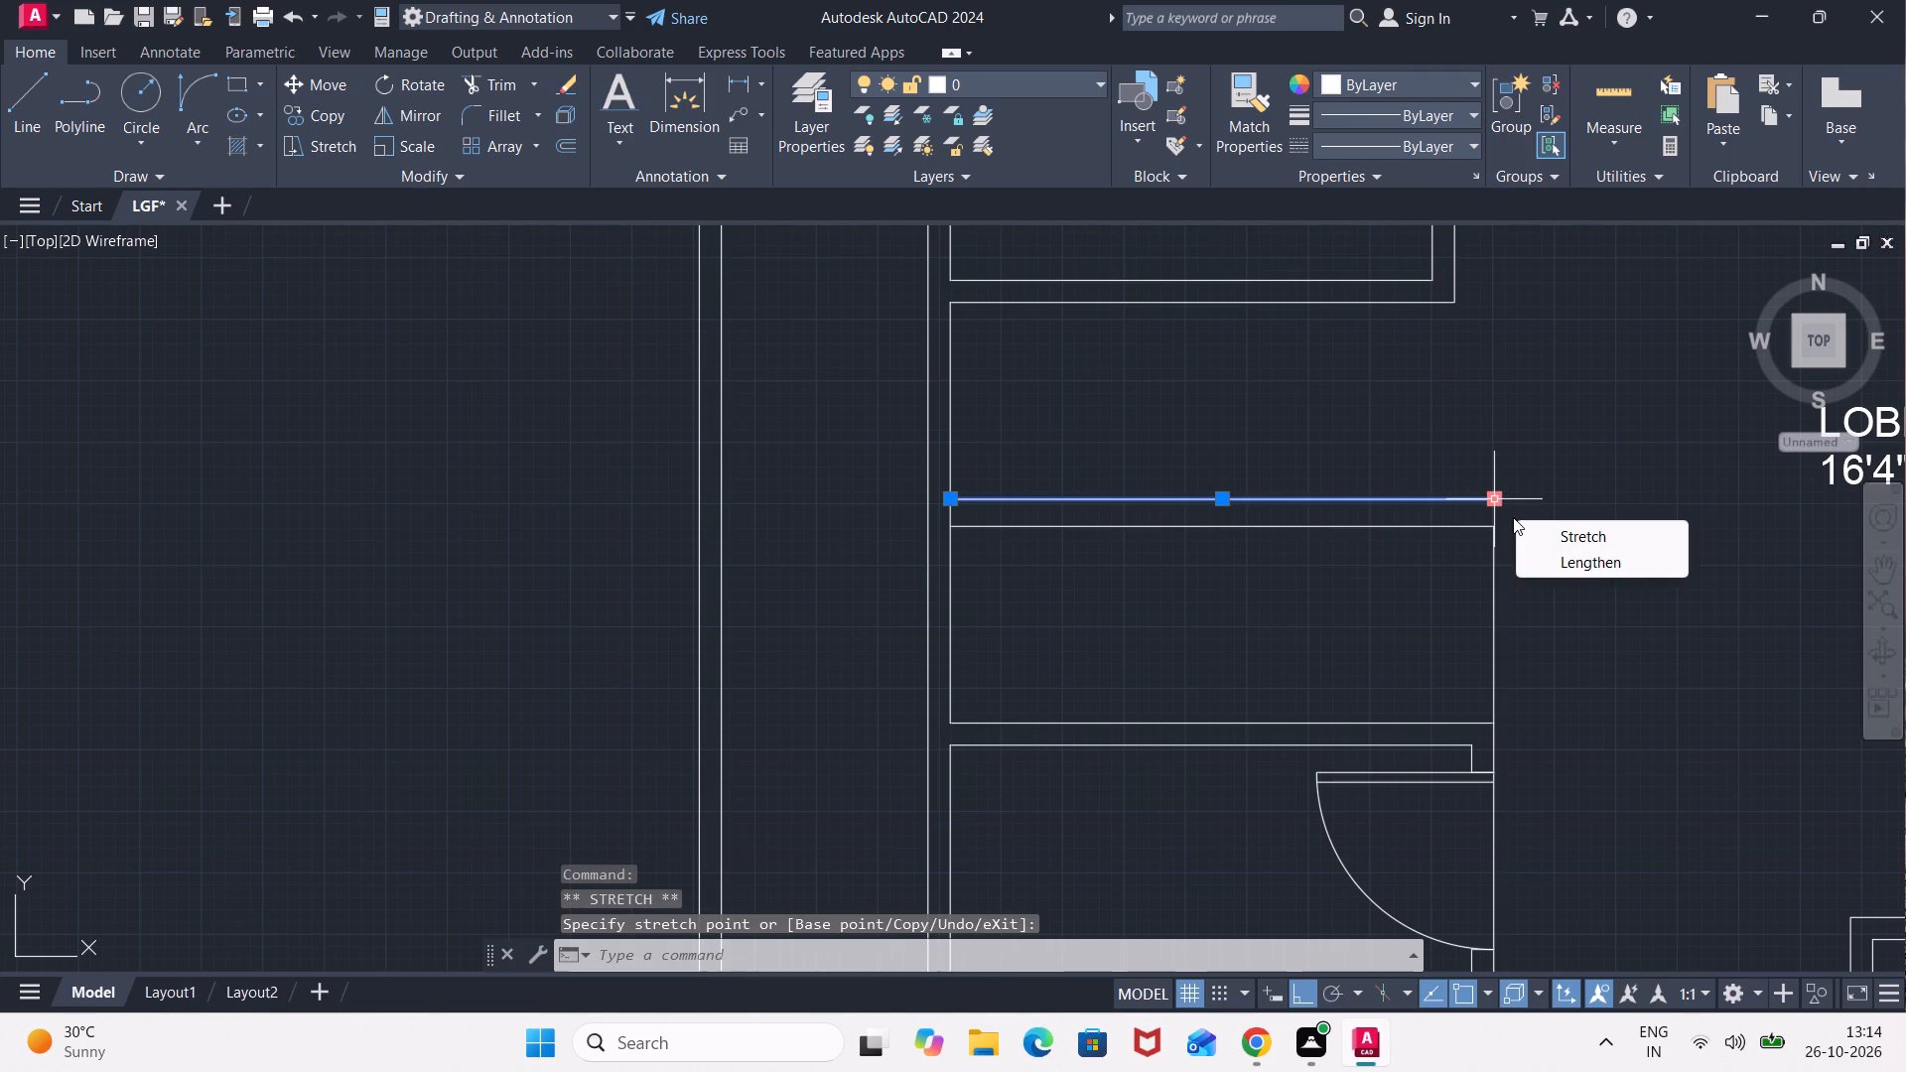
{"action": "key", "text": "Escape"}
{"action": "key", "text": "Escape"}
Draw a short vertical line closing the open ends of the two parallel middle stair lines.
{"action": "key", "text": "l"}
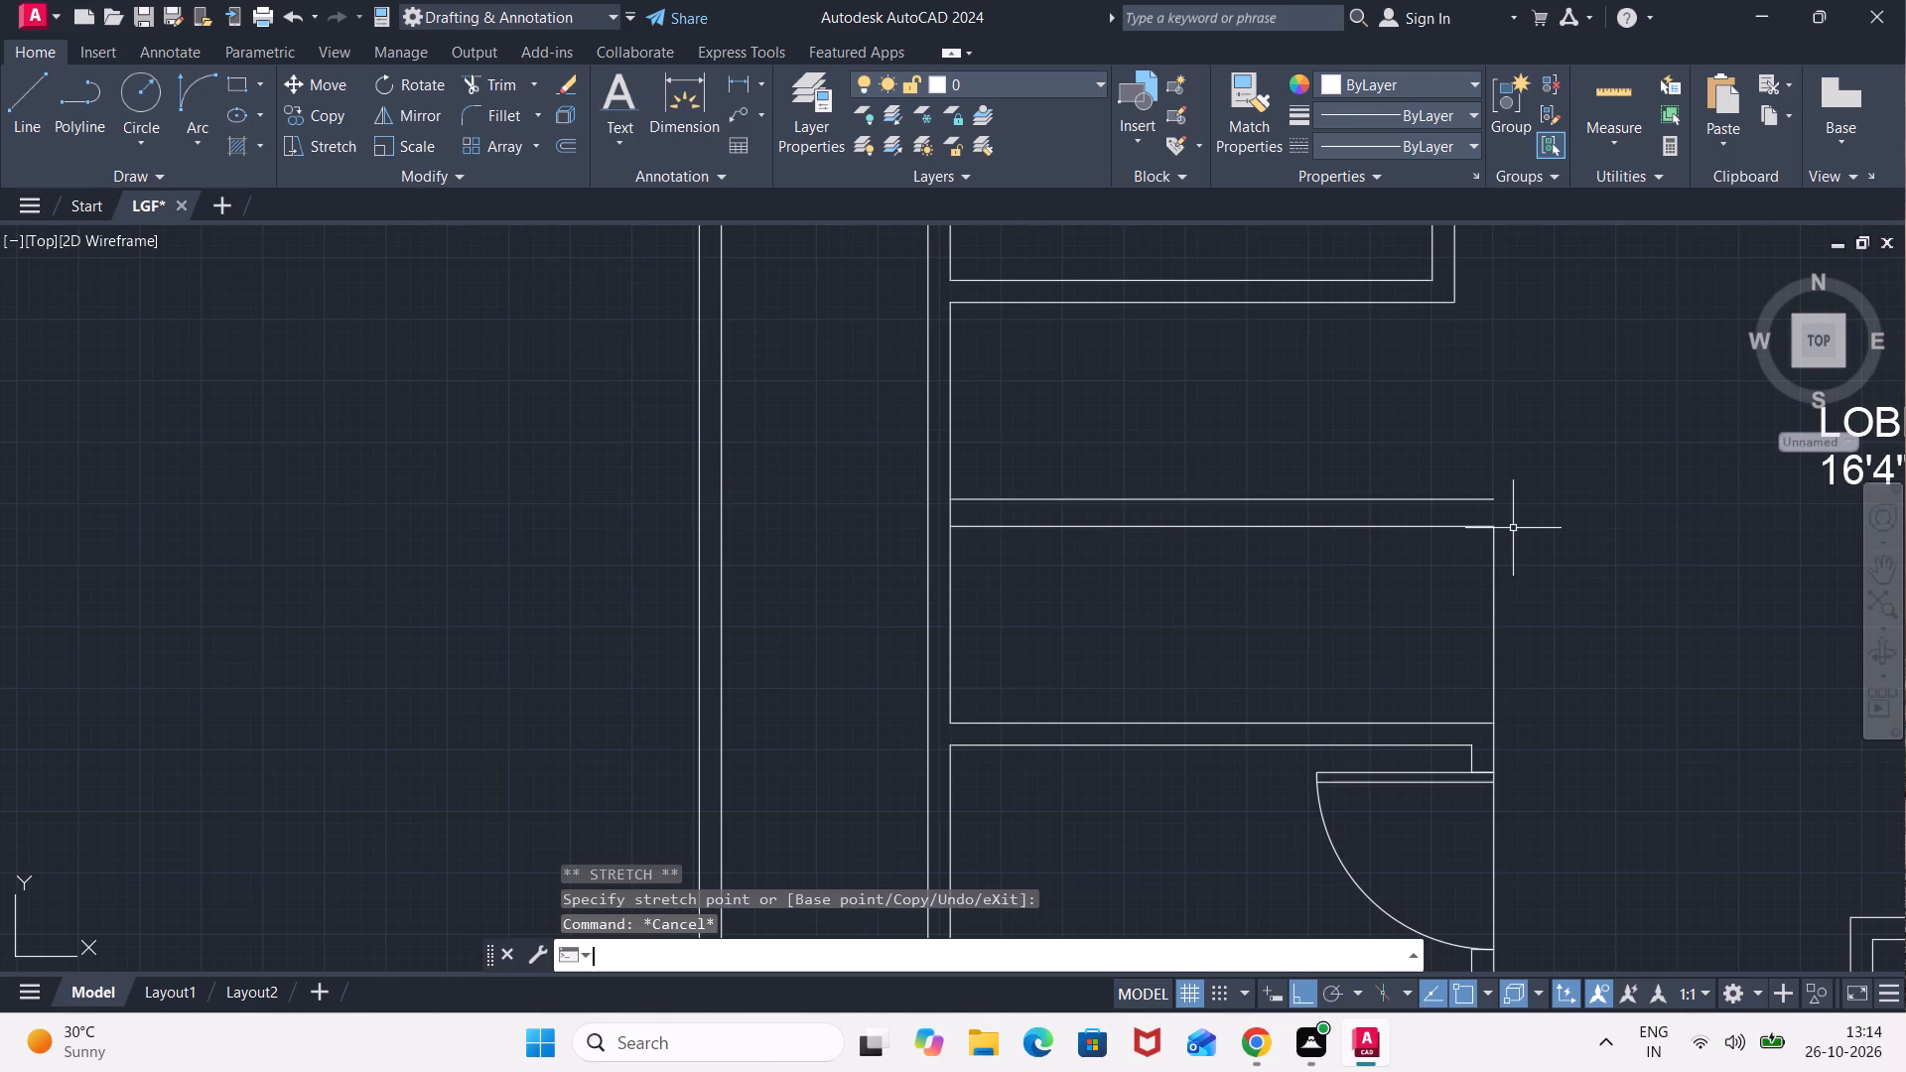
{"action": "key", "text": "Return"}
{"action": "left_click", "coordinate": [1502, 518]}
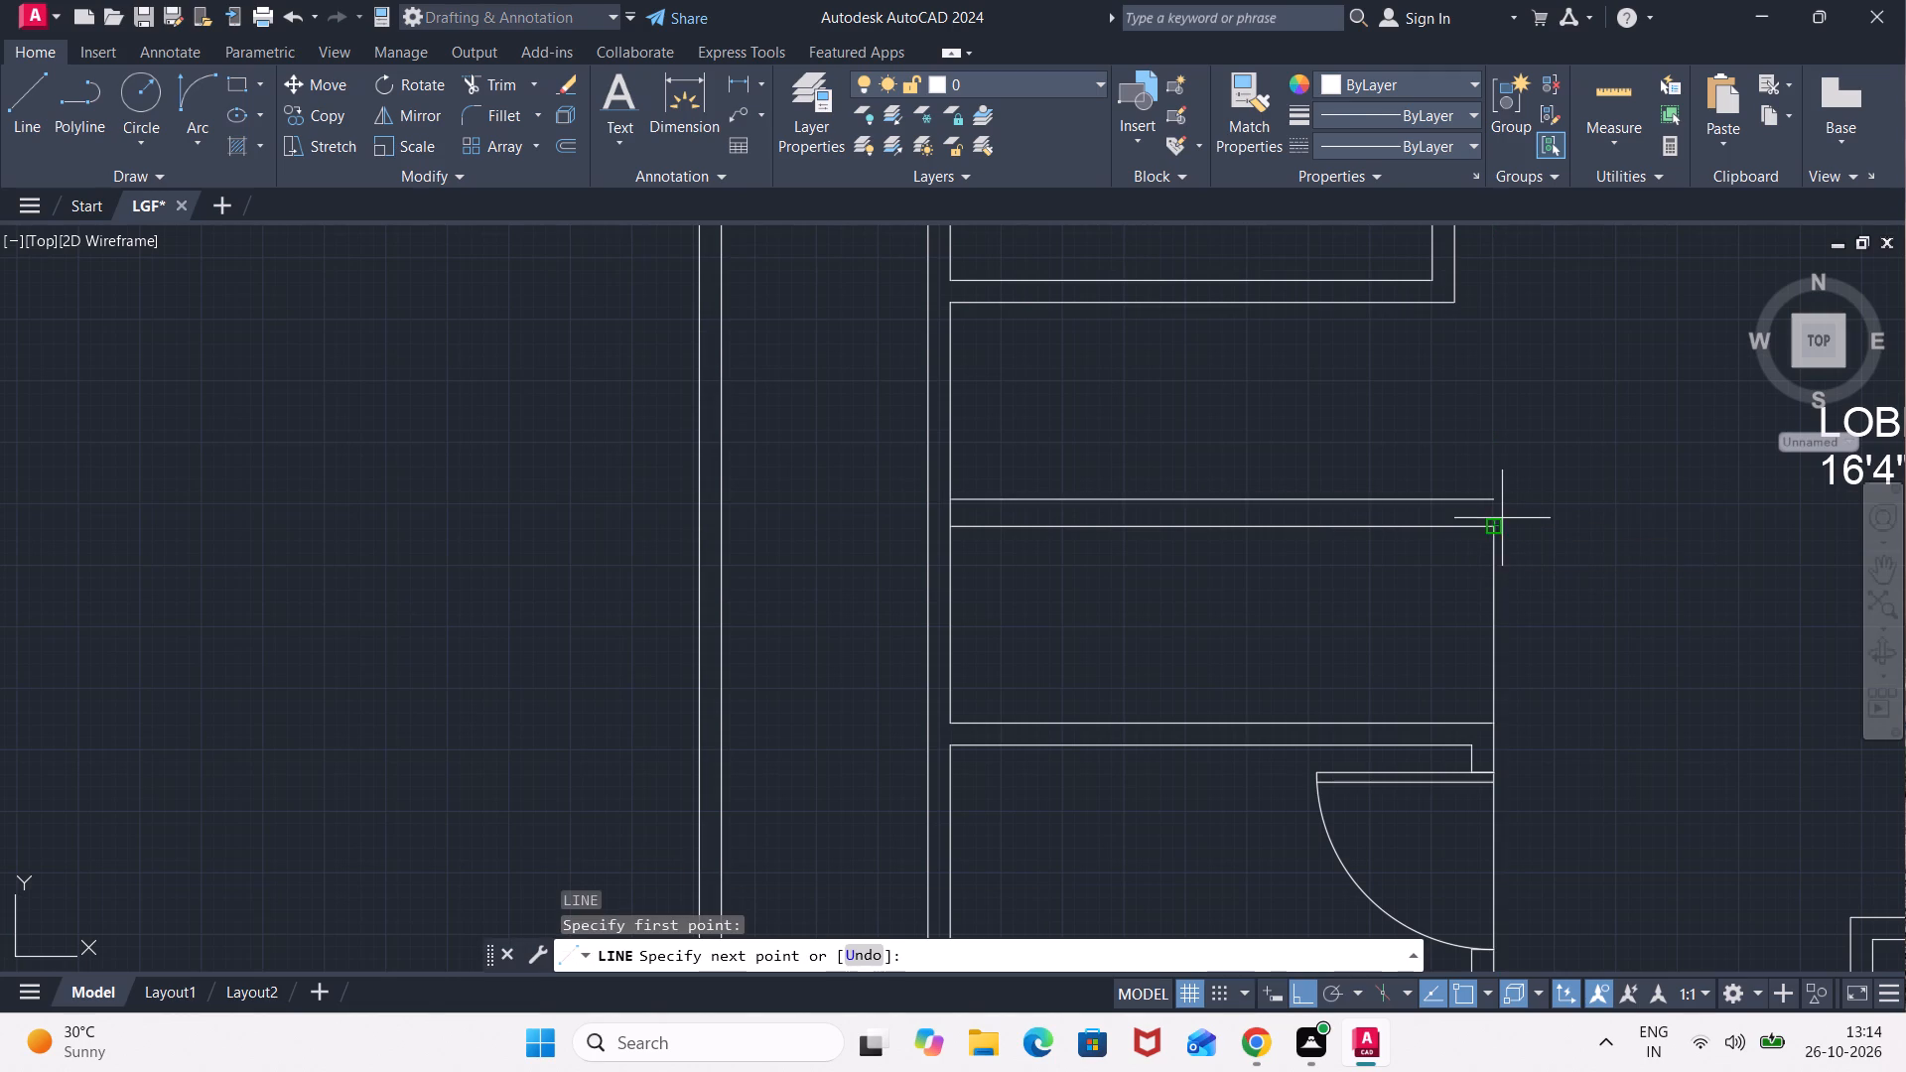
{"action": "left_click", "coordinate": [1497, 500]}
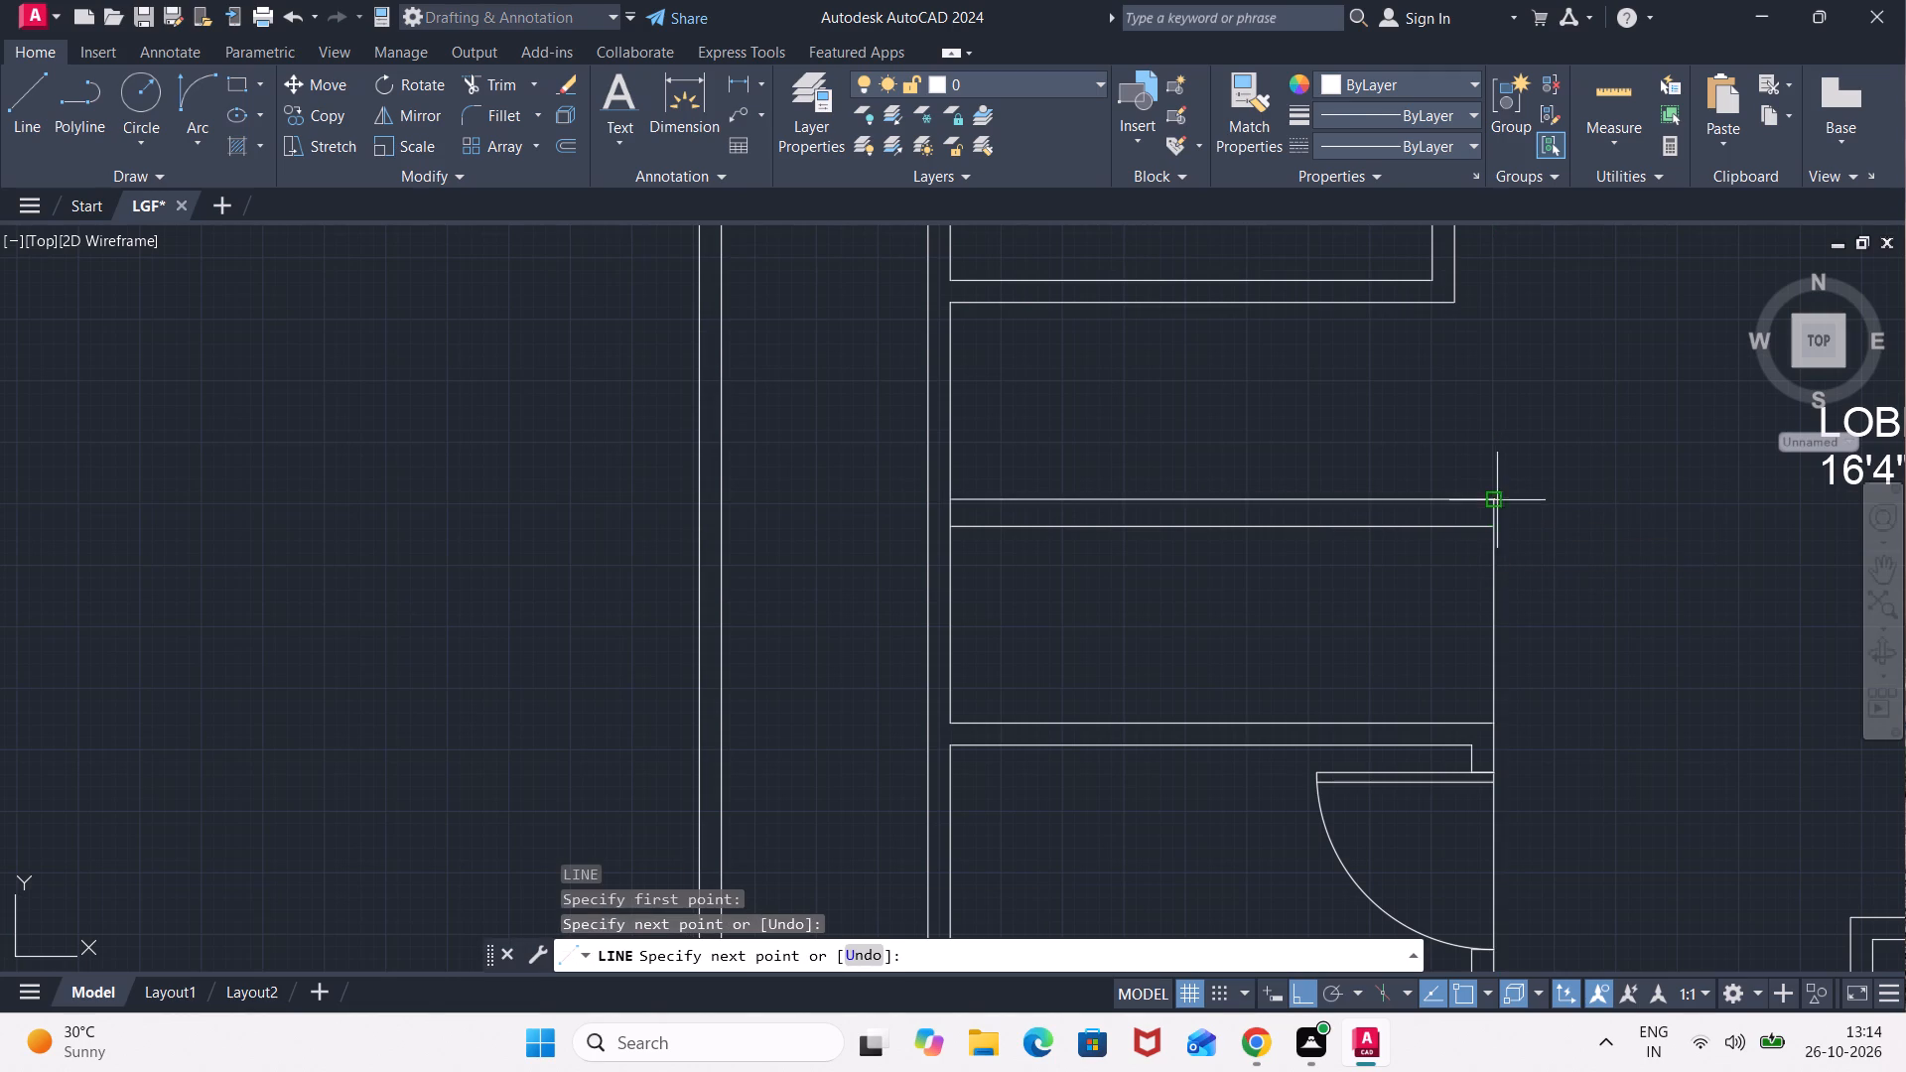
{"action": "key", "text": "Escape"}
{"action": "key", "text": "Escape"}
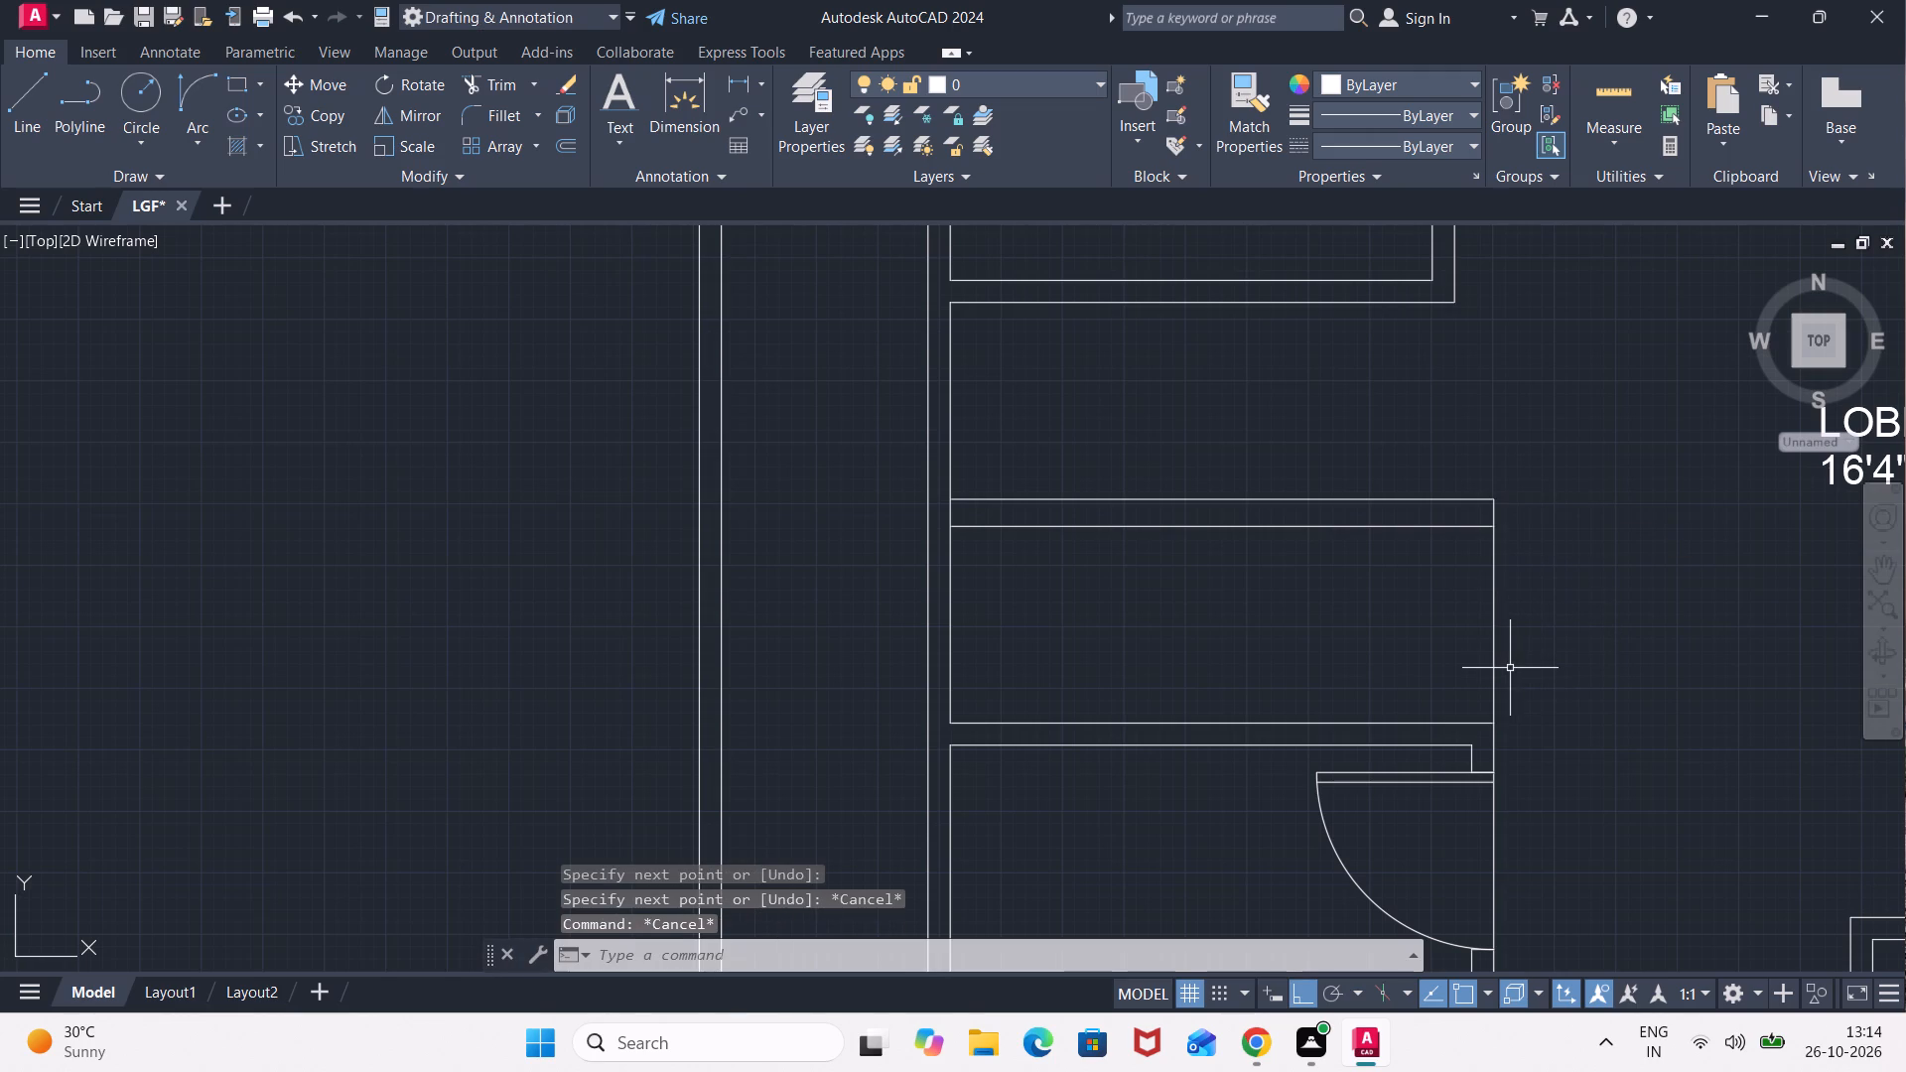
Offset the lower flight's vertical end line successively inward by 10" to create the first four tread lines.
{"action": "key", "text": "o"}
{"action": "key", "text": "Return"}
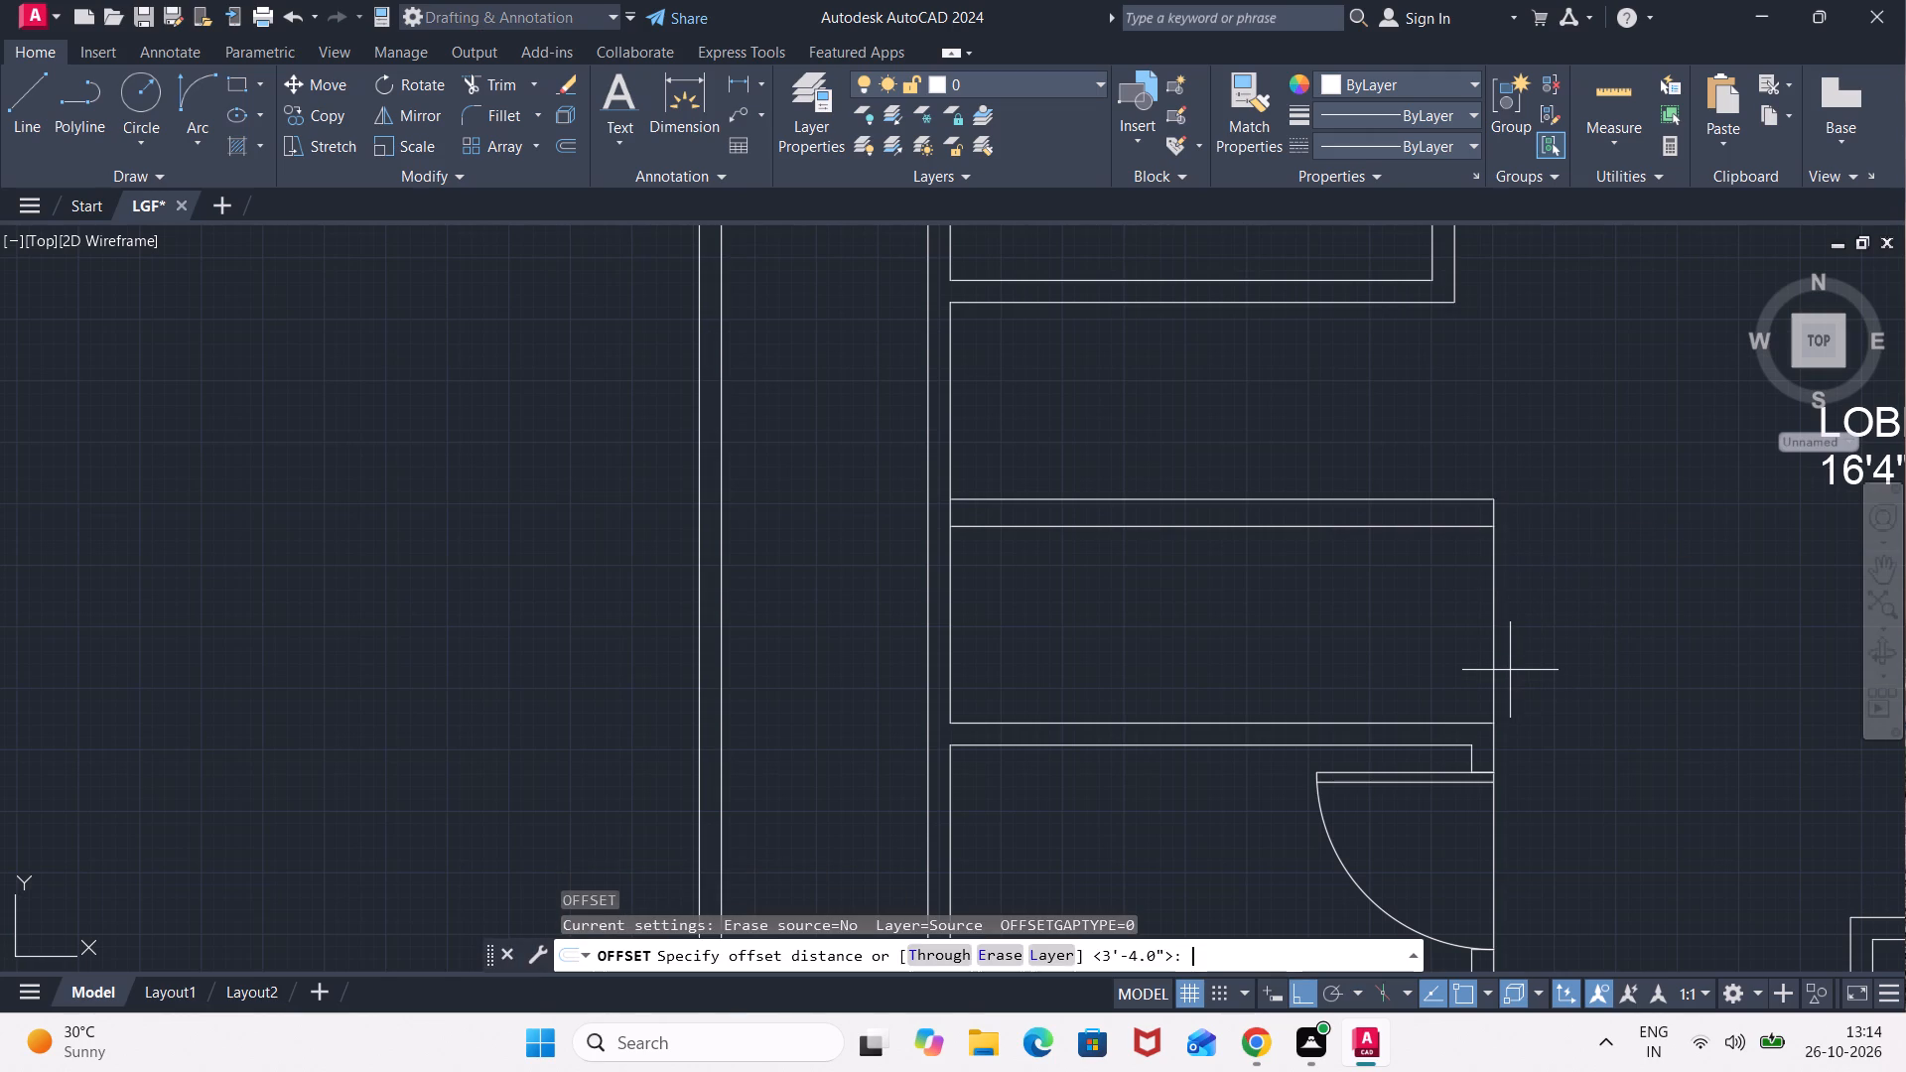
{"action": "type", "text": "10\""}
{"action": "key", "text": "Return"}
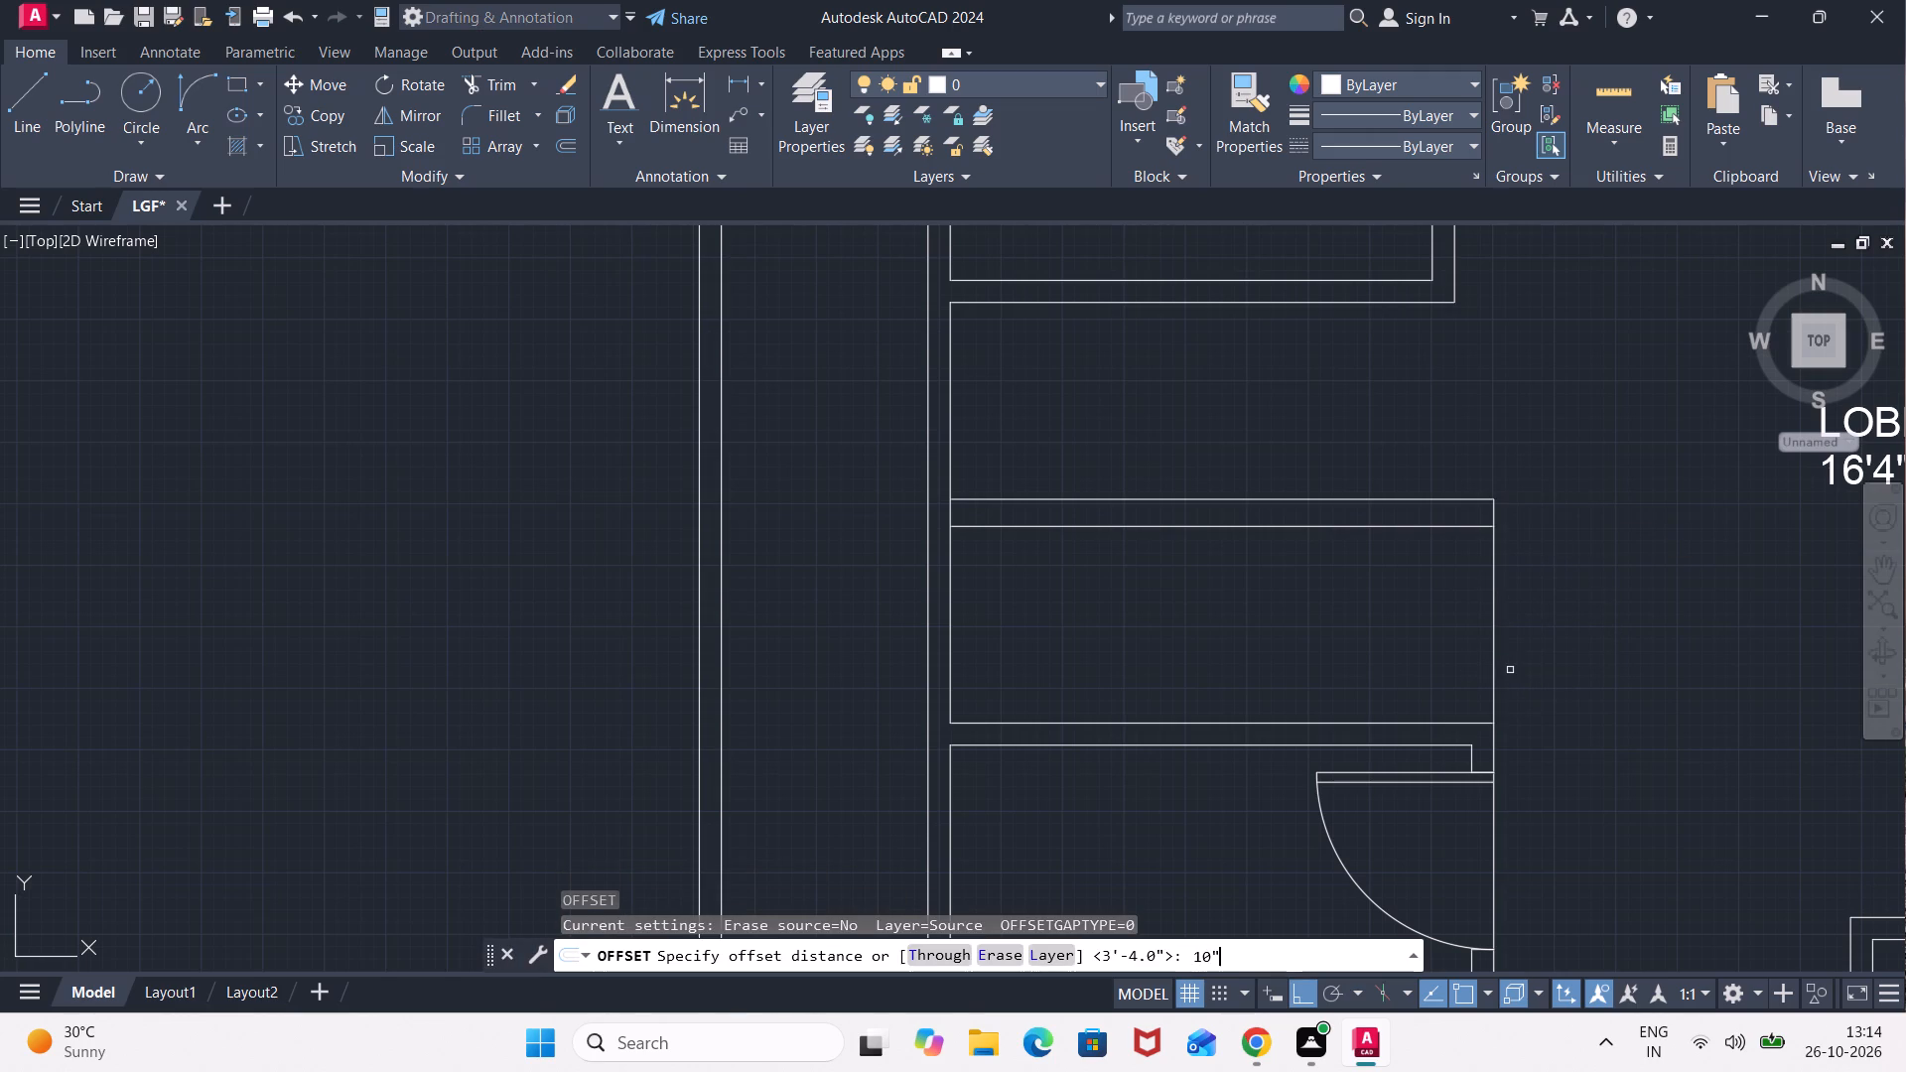
{"action": "left_click", "coordinate": [1491, 674]}
{"action": "left_click", "coordinate": [1293, 711]}
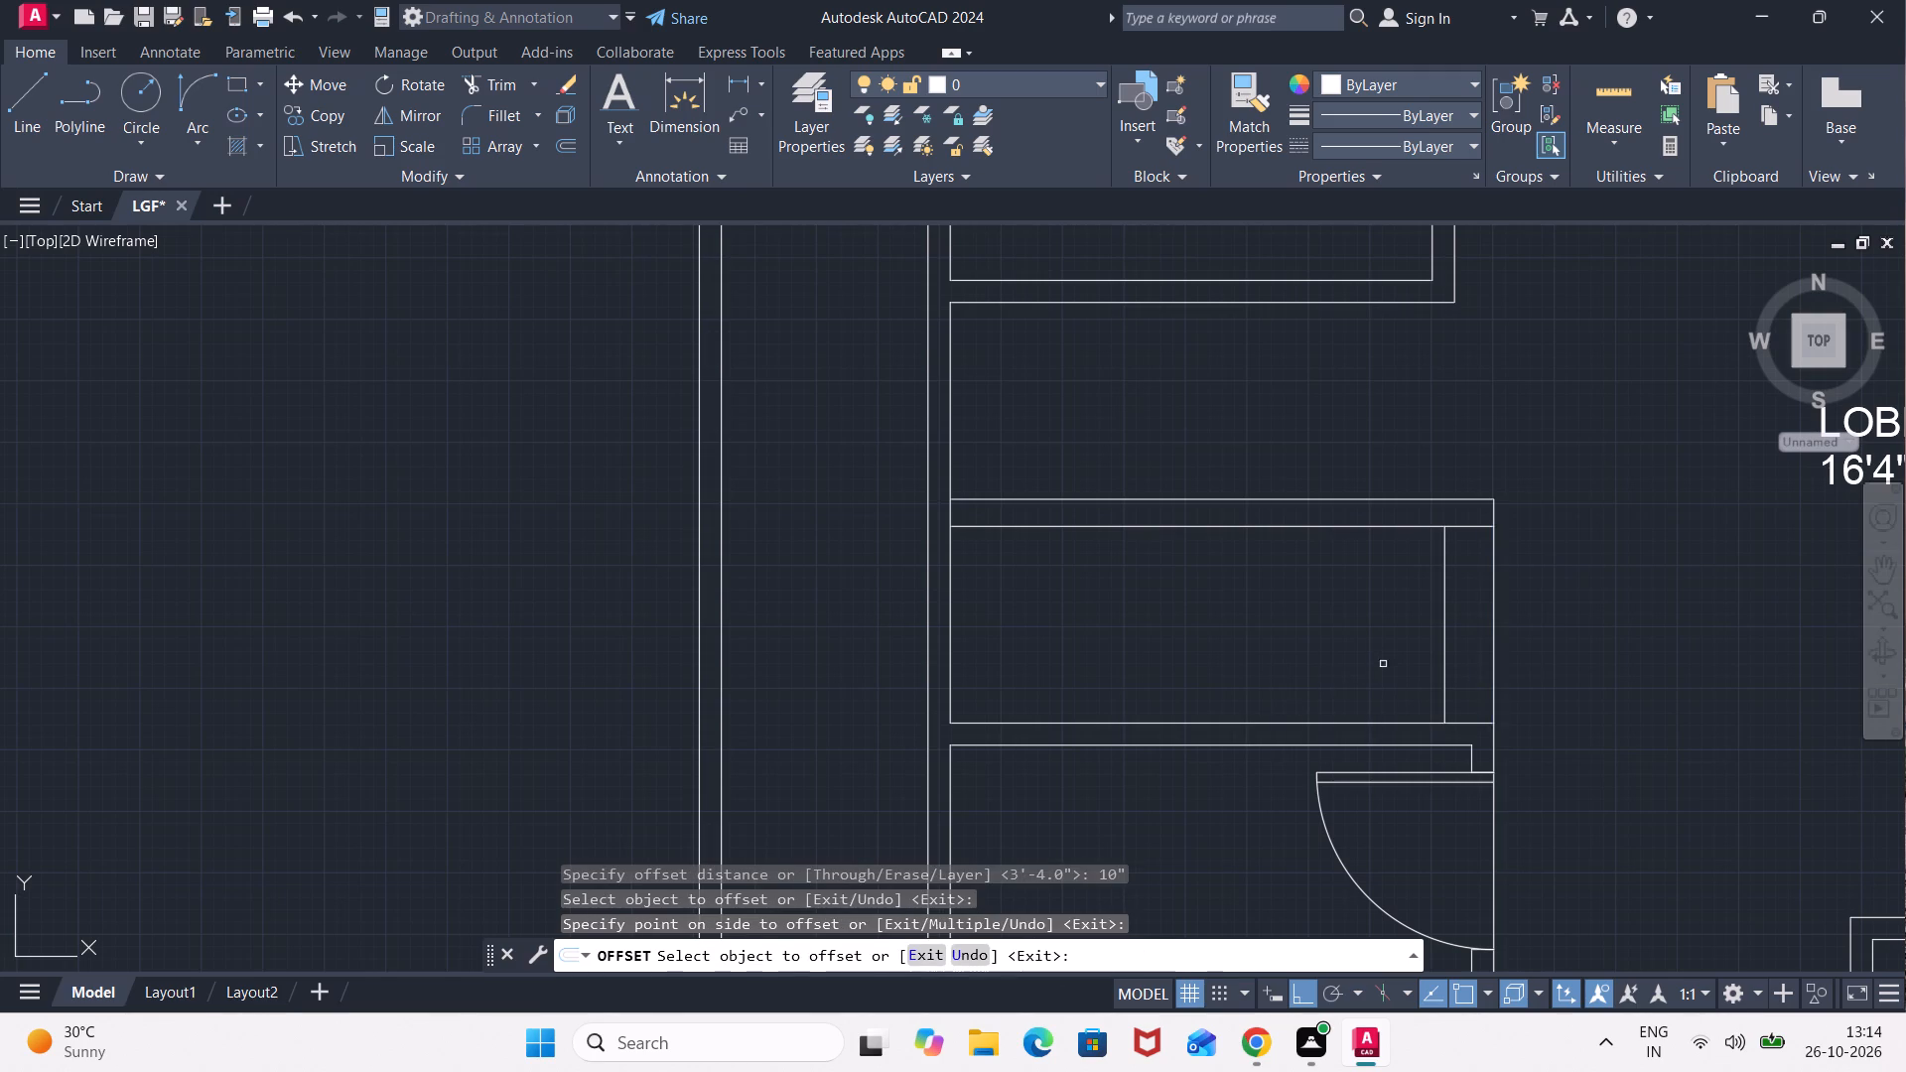
{"action": "left_click", "coordinate": [1444, 646]}
{"action": "left_click", "coordinate": [1325, 686]}
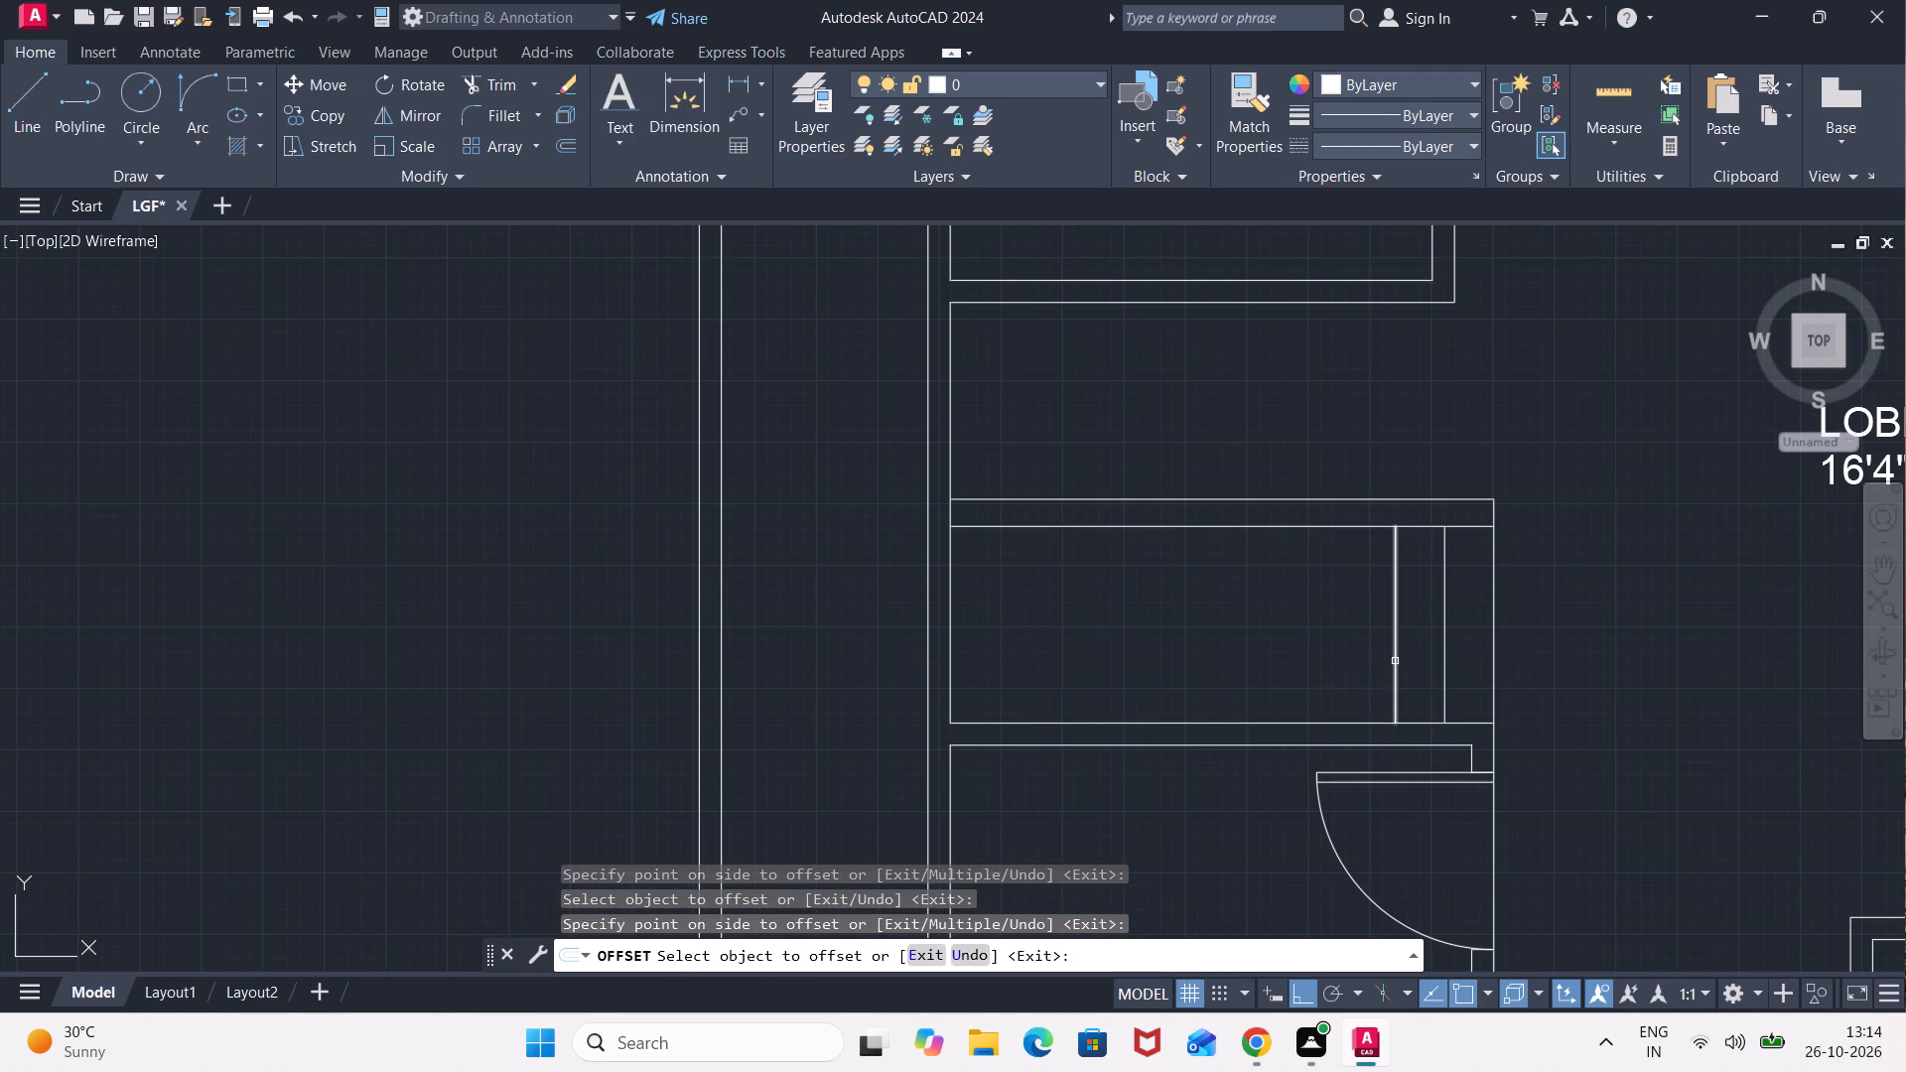
{"action": "left_click", "coordinate": [1395, 660]}
{"action": "left_click", "coordinate": [1288, 681]}
{"action": "left_click", "coordinate": [1345, 661]}
{"action": "left_click", "coordinate": [1278, 676]}
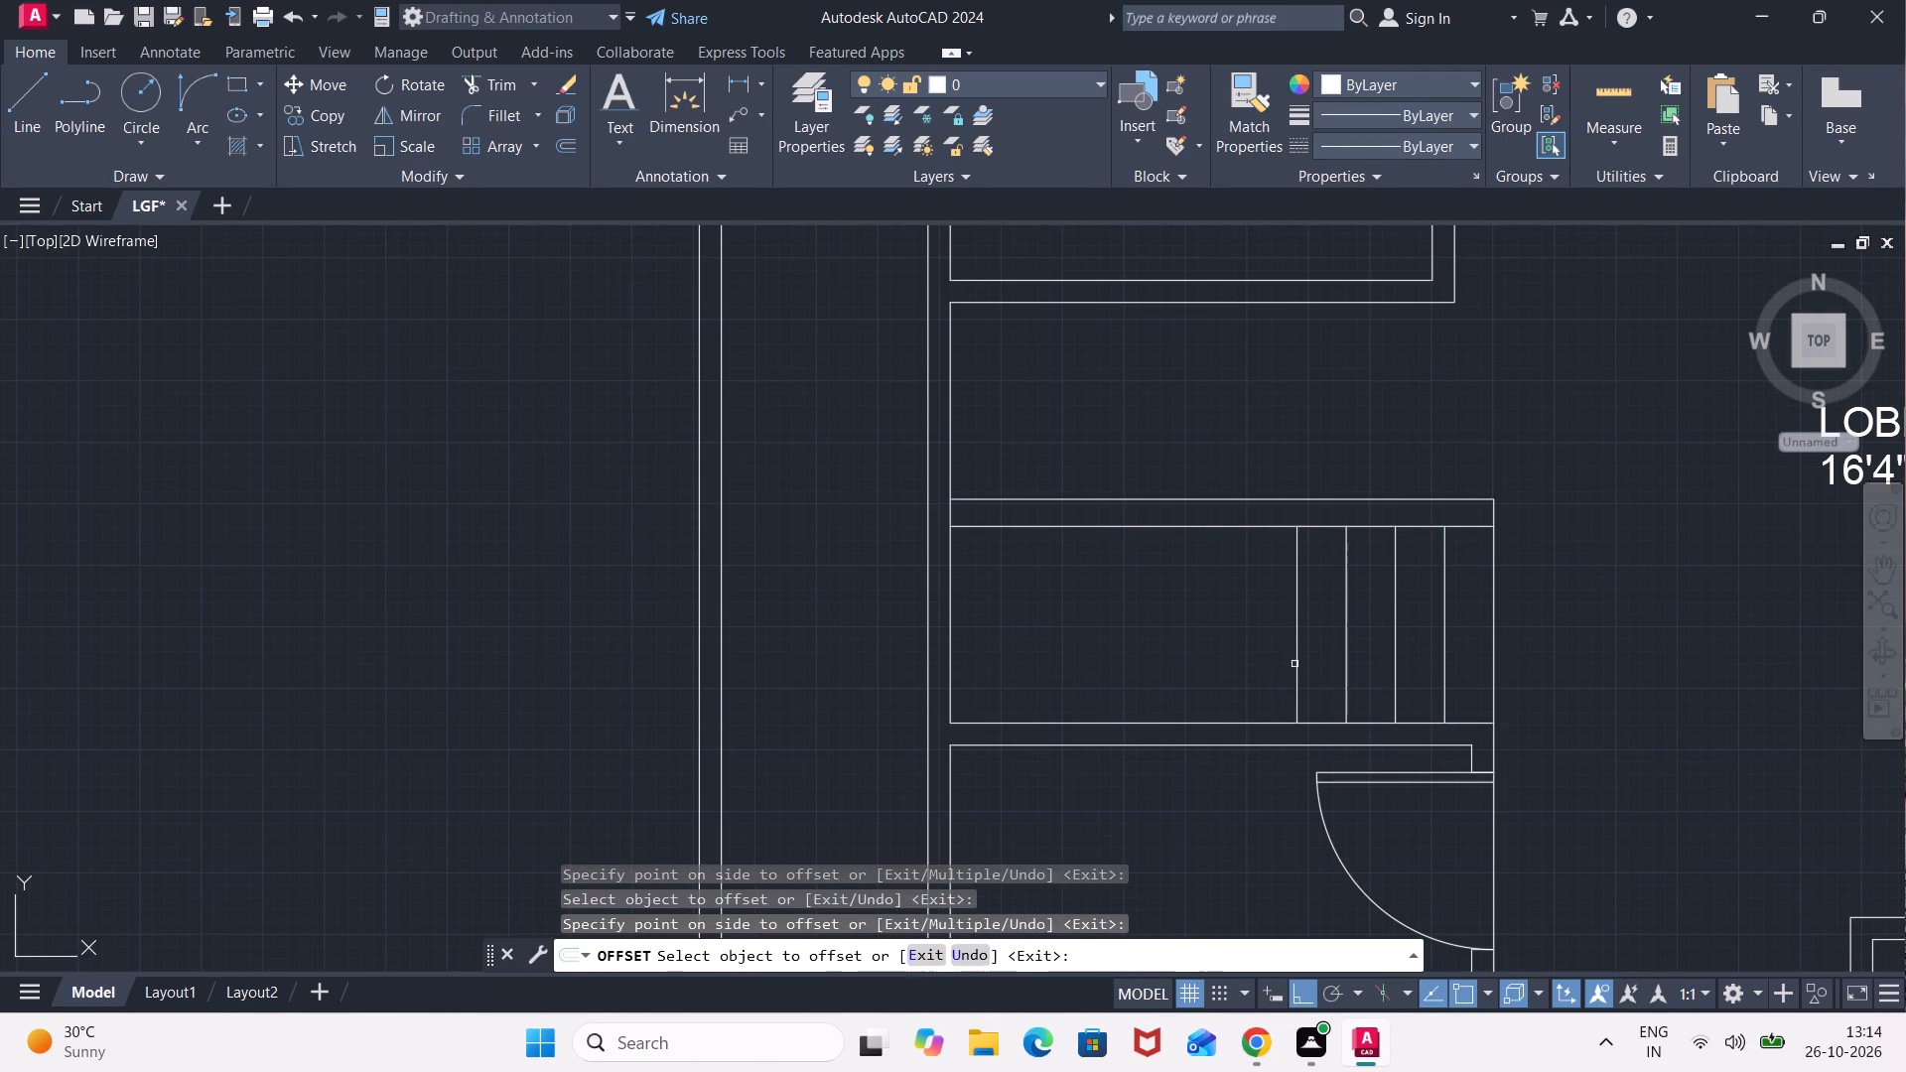
Continue the 10" offsets from the last tread line toward the outer wall, adding six more treads to the lower flight.
{"action": "left_click", "coordinate": [1296, 662]}
{"action": "left_click", "coordinate": [1164, 683]}
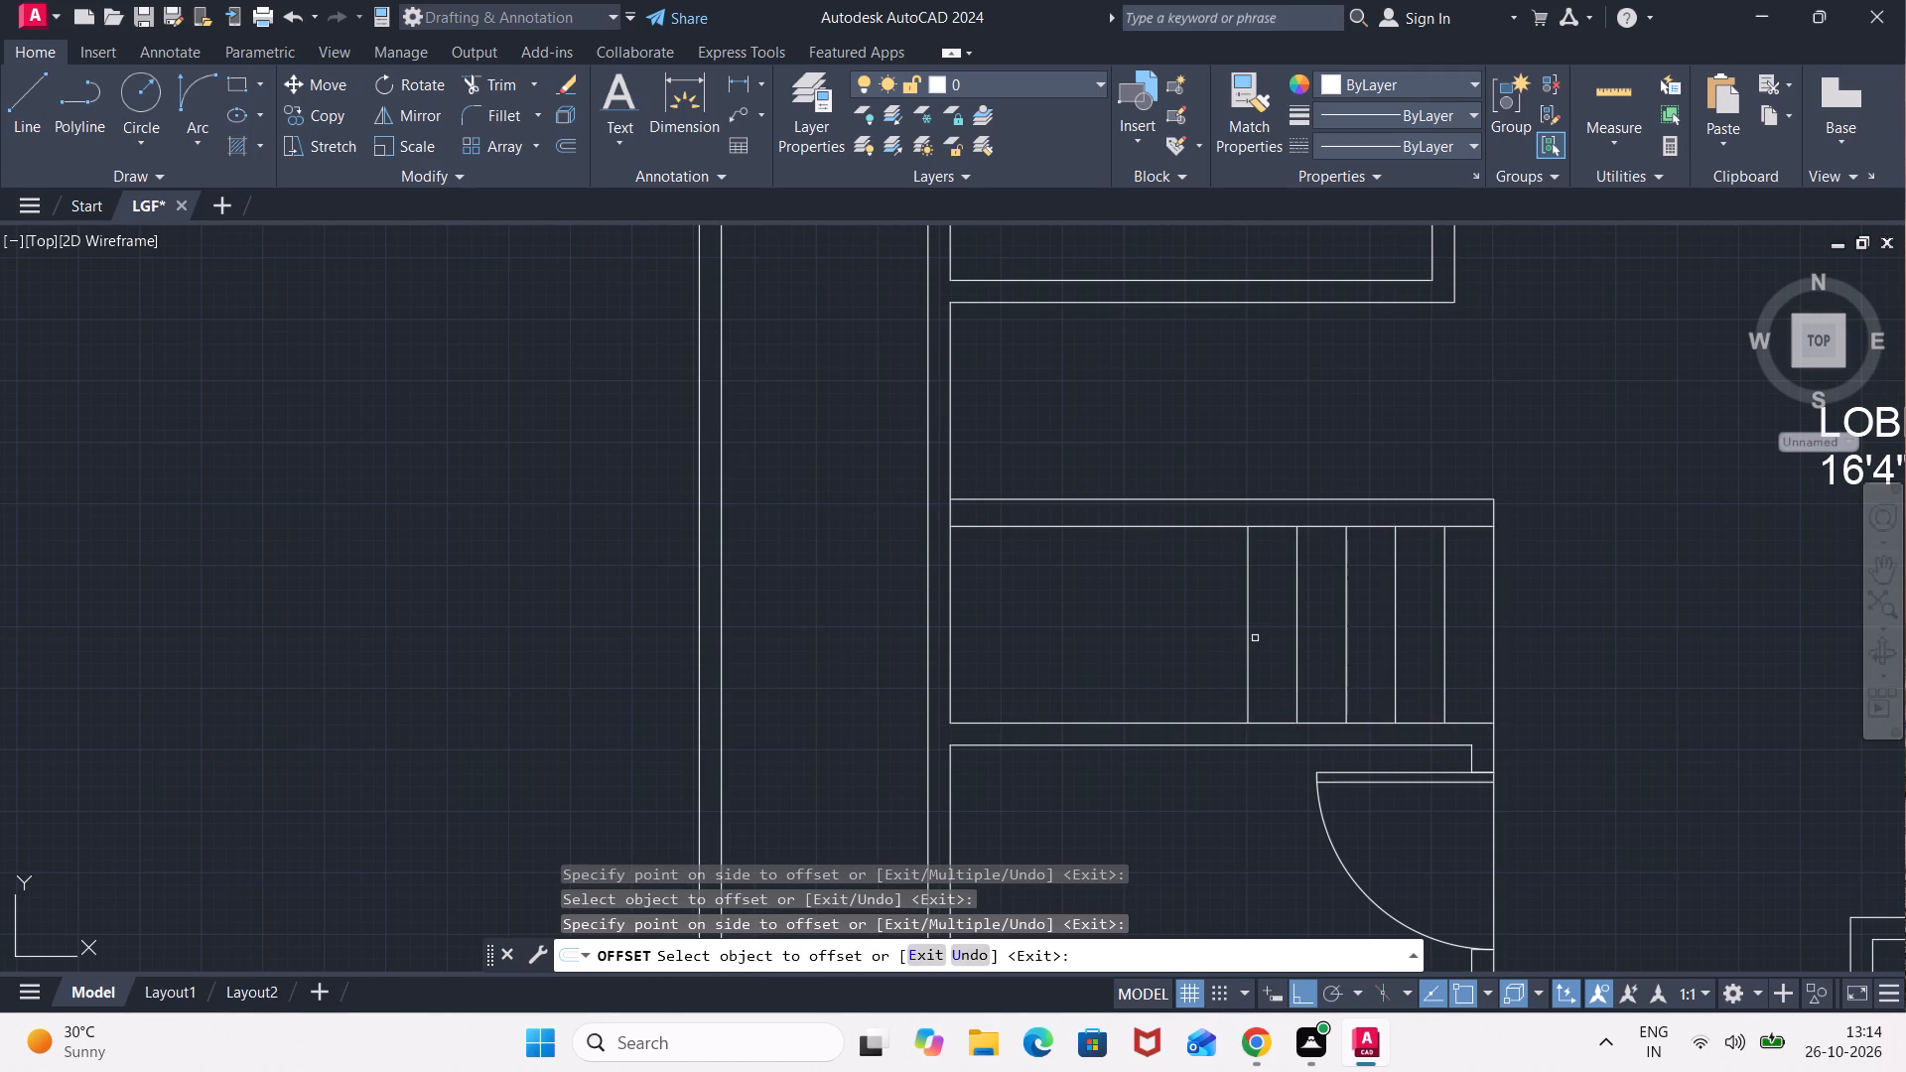
{"action": "left_click", "coordinate": [1246, 646]}
{"action": "left_click", "coordinate": [1154, 666]}
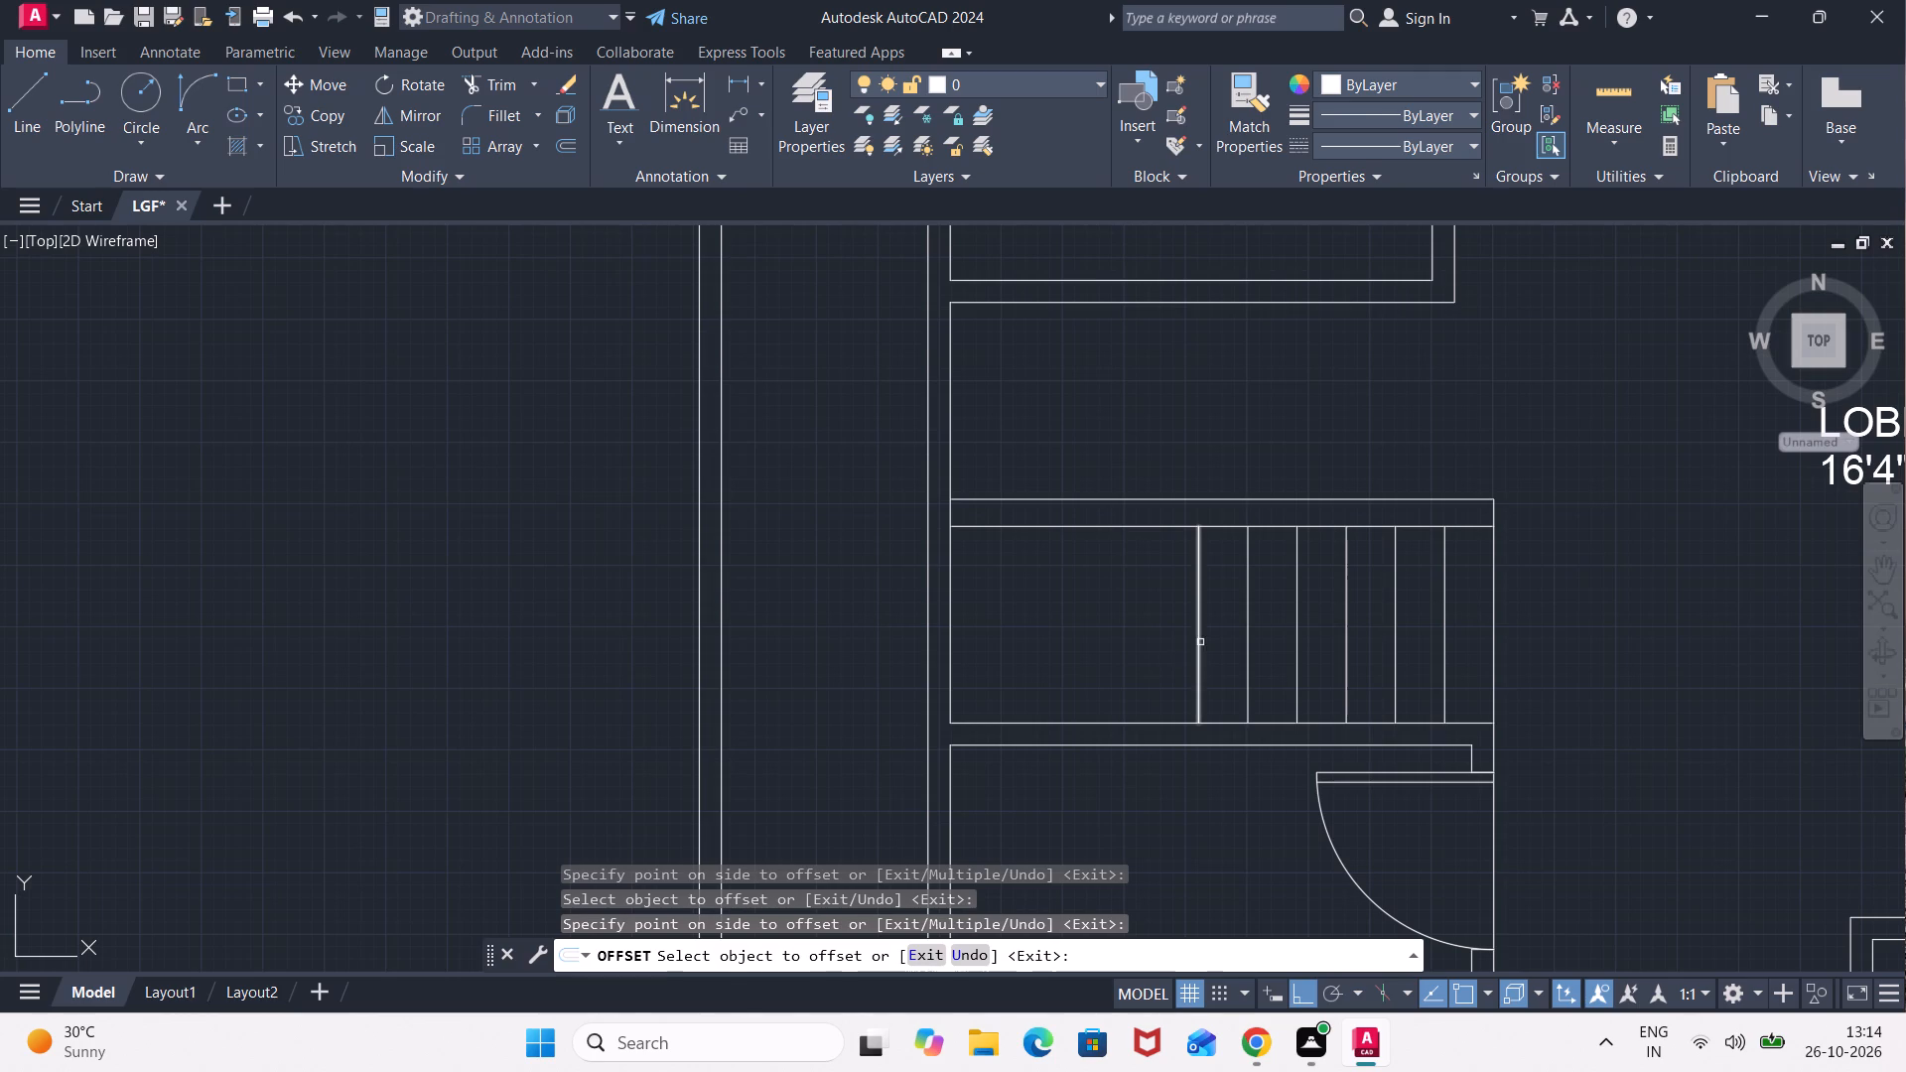
{"action": "left_click", "coordinate": [1200, 642]}
{"action": "left_click", "coordinate": [1121, 671]}
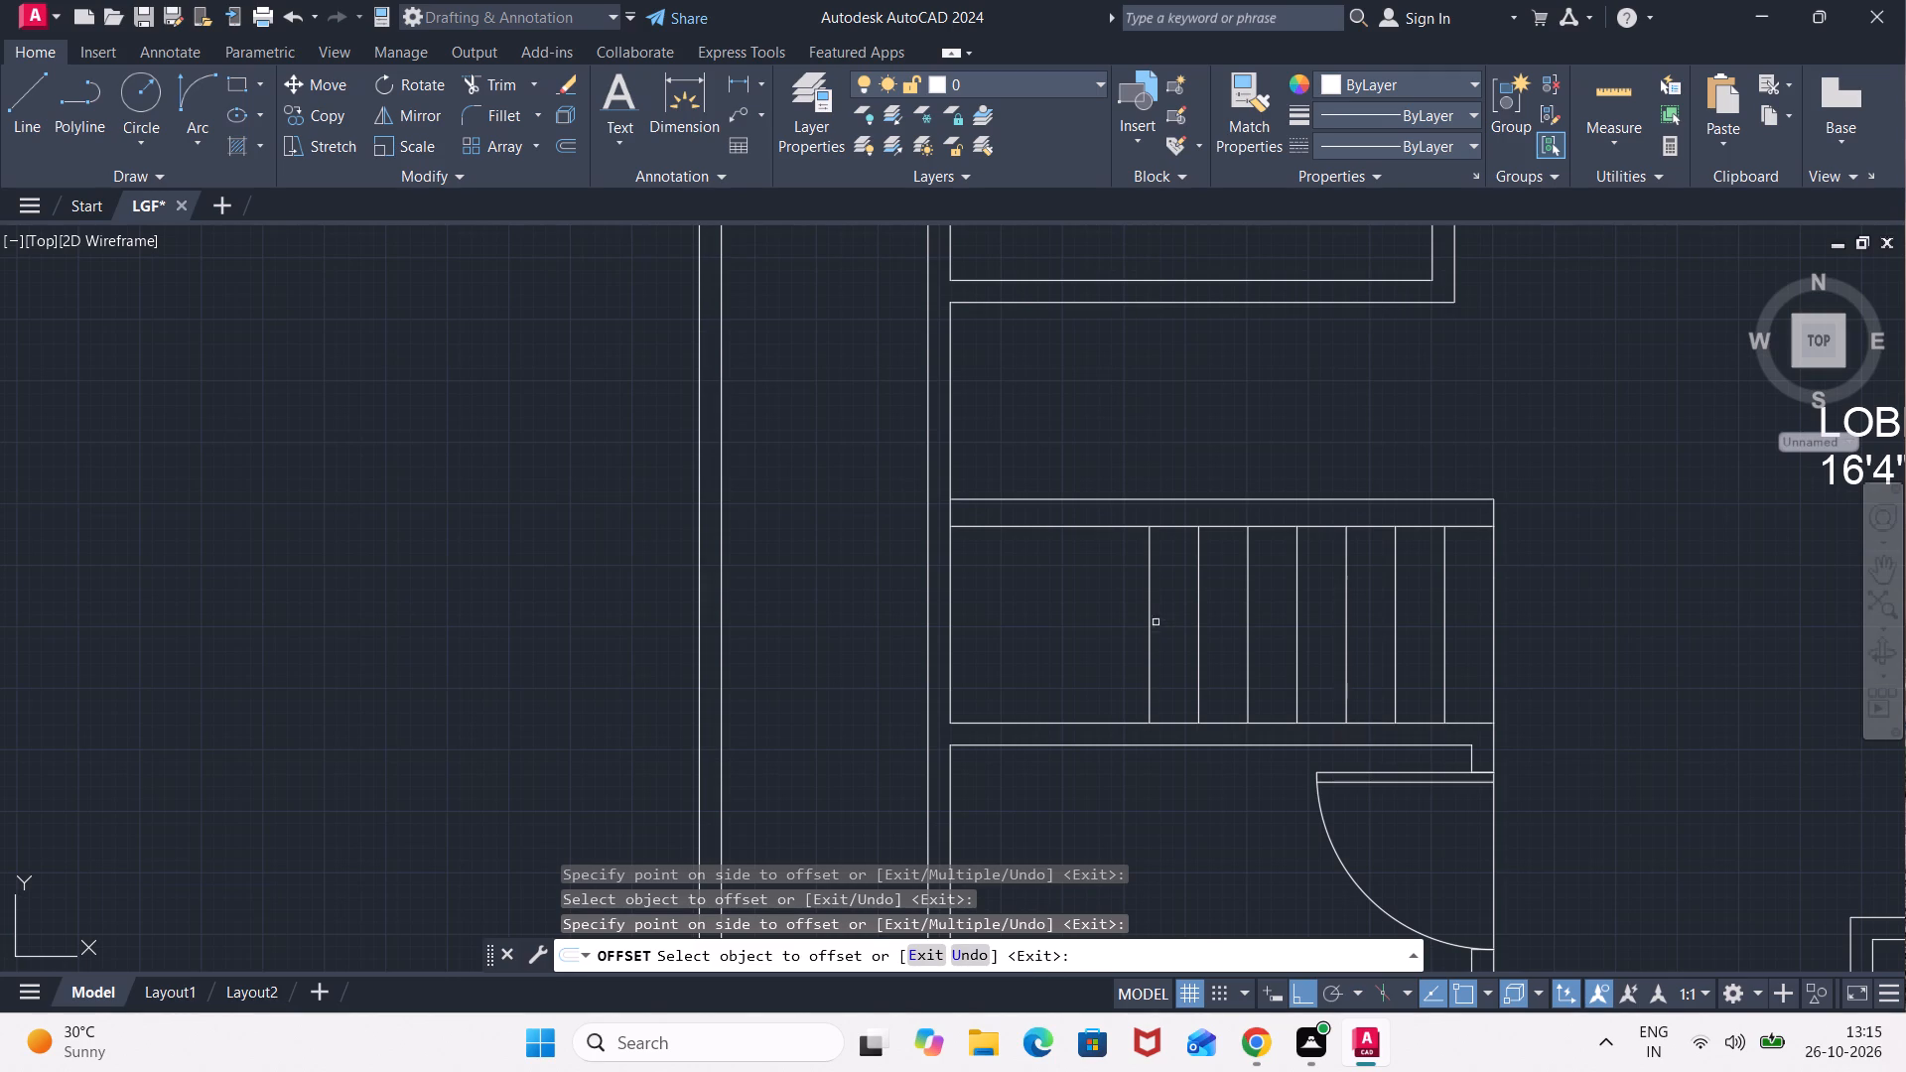
{"action": "left_click", "coordinate": [1150, 627]}
{"action": "left_click", "coordinate": [1018, 655]}
{"action": "left_click", "coordinate": [1104, 631]}
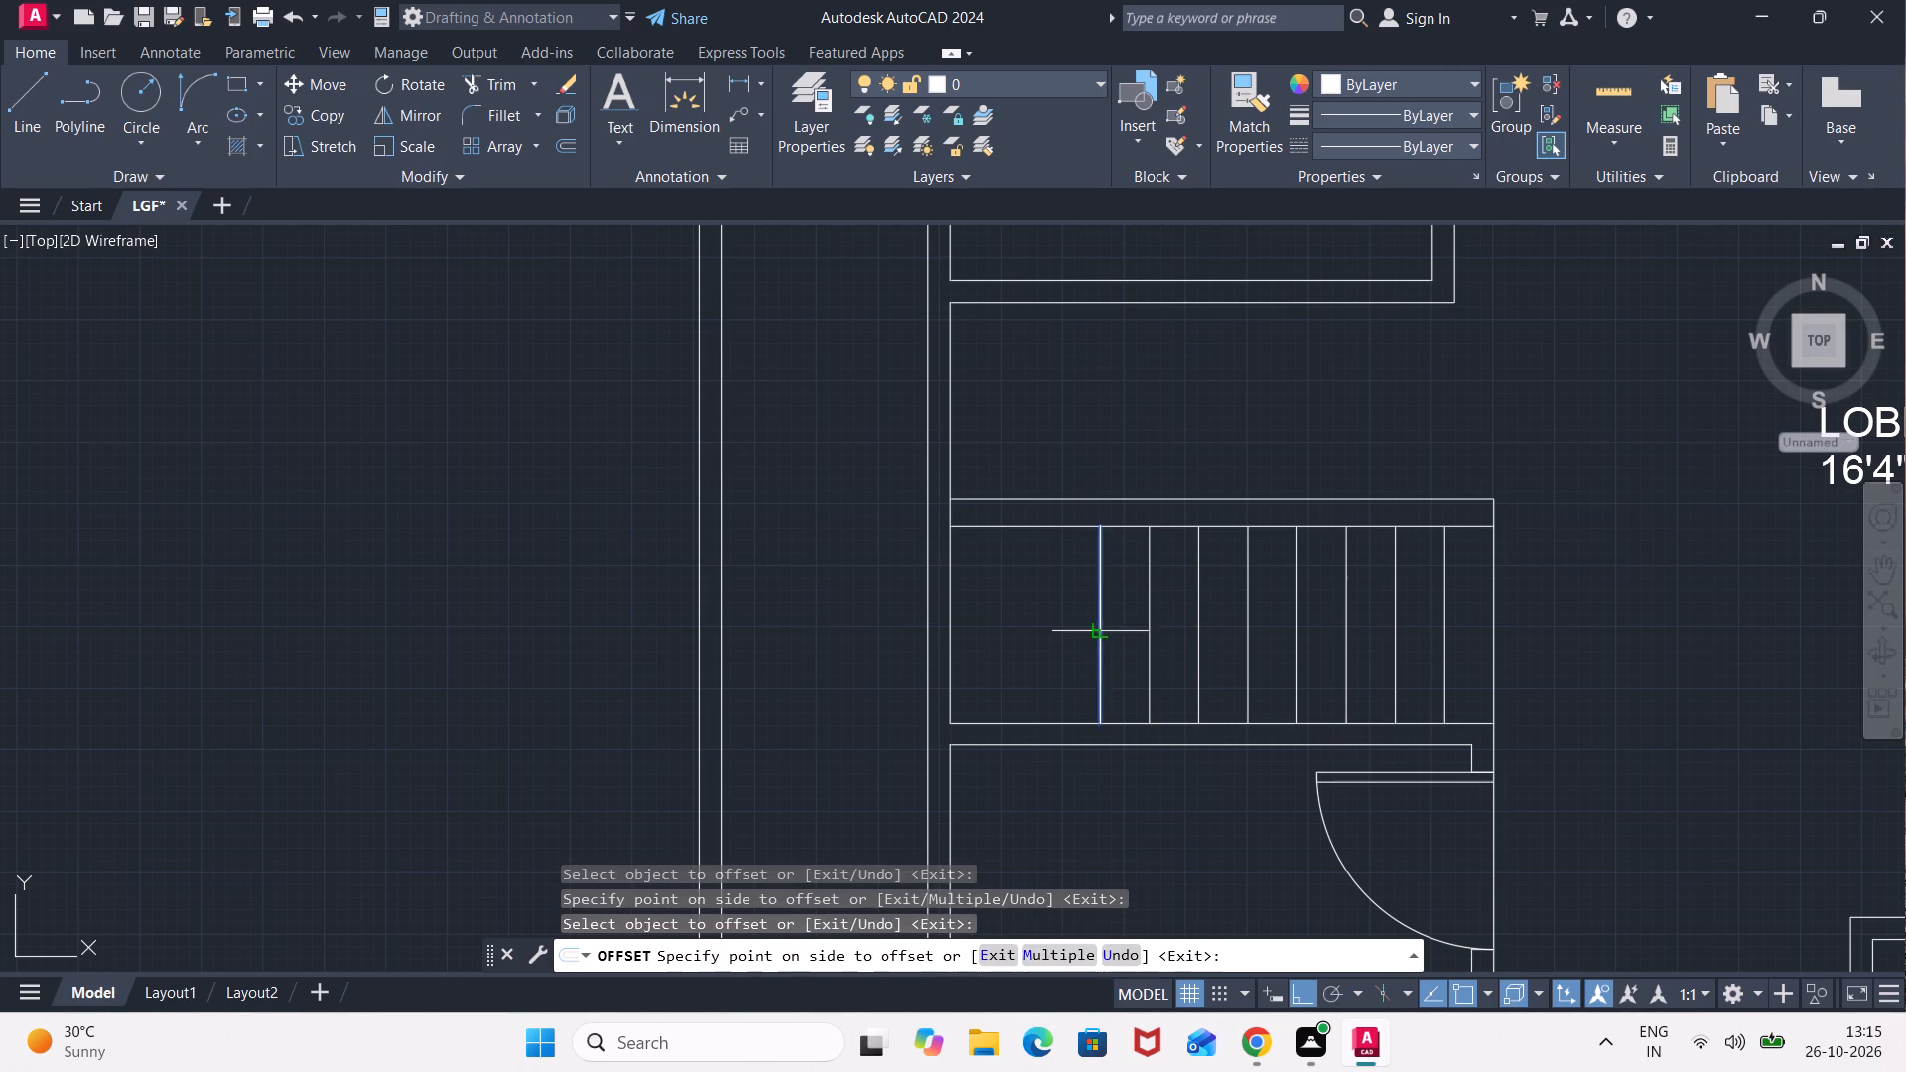
{"action": "left_click", "coordinate": [999, 688]}
{"action": "left_click", "coordinate": [1048, 657]}
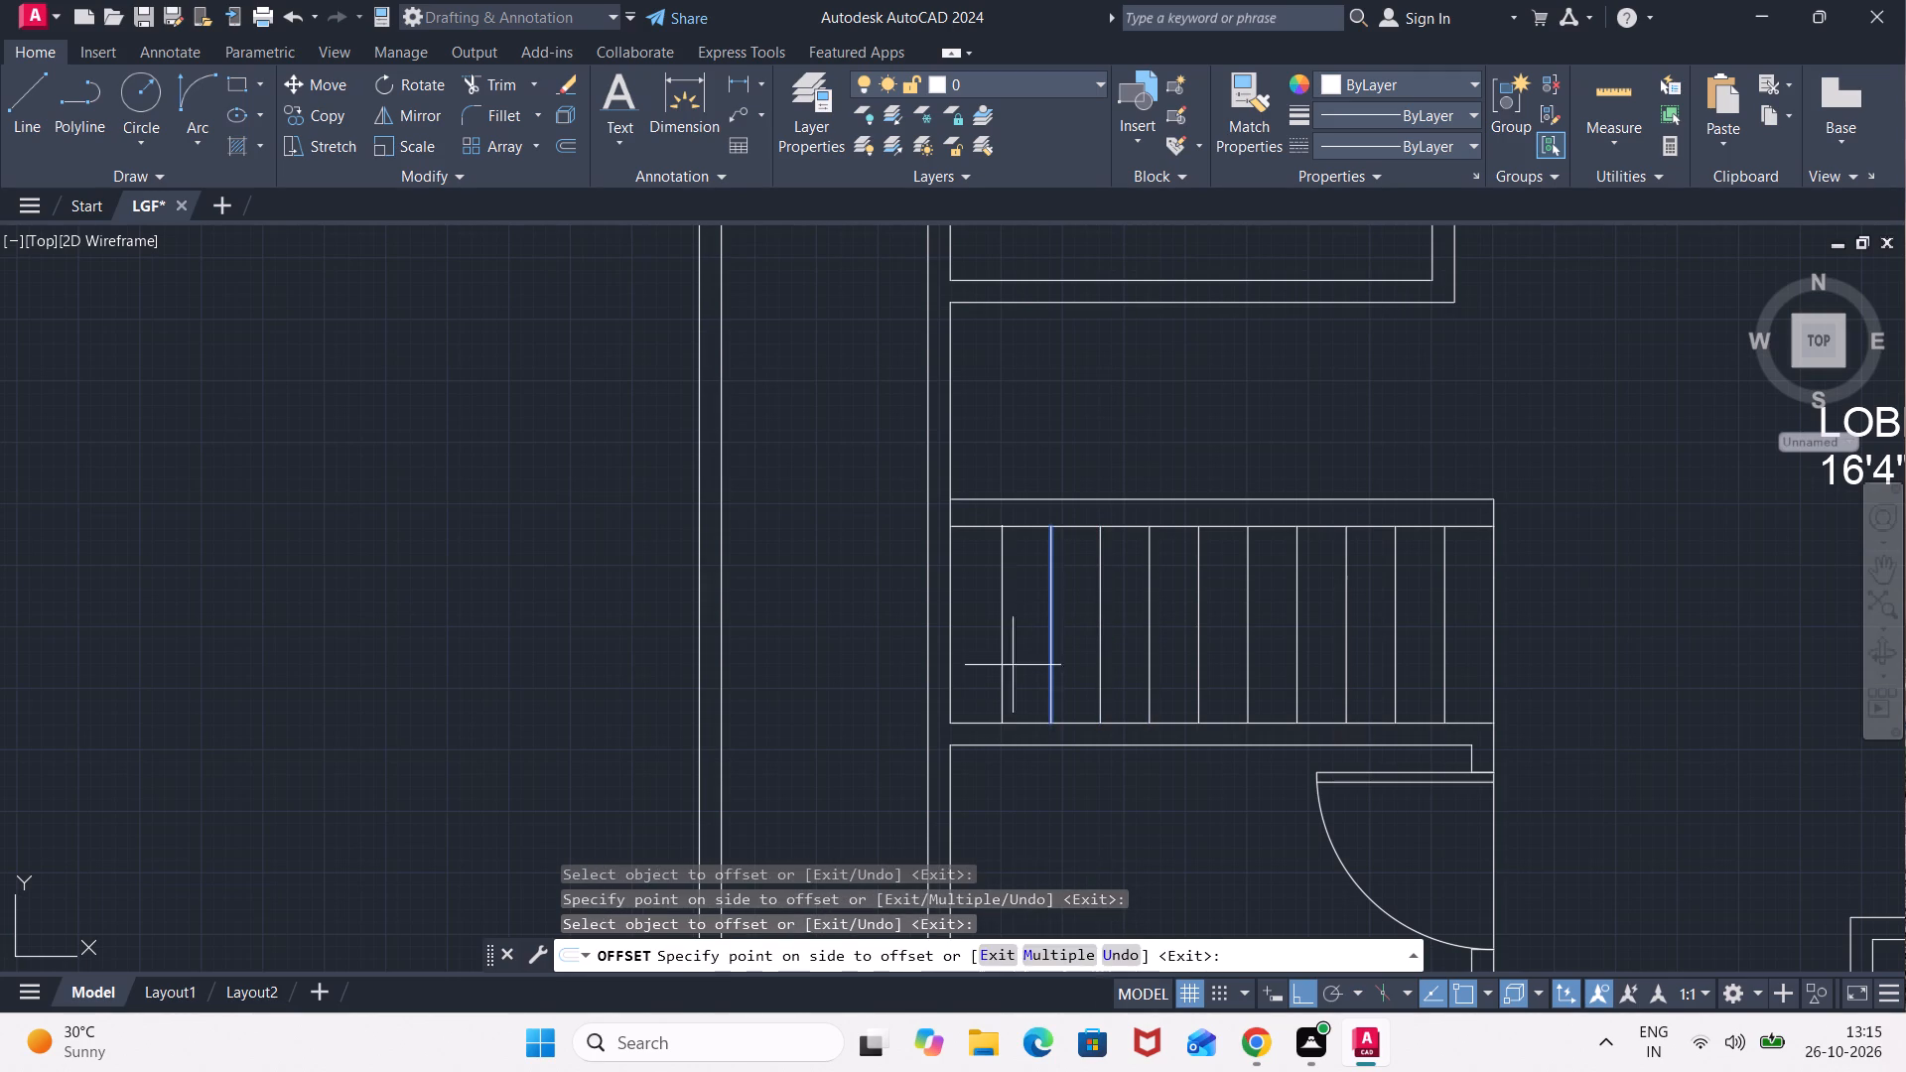
{"action": "left_click", "coordinate": [1004, 667]}
{"action": "key", "text": "Escape"}
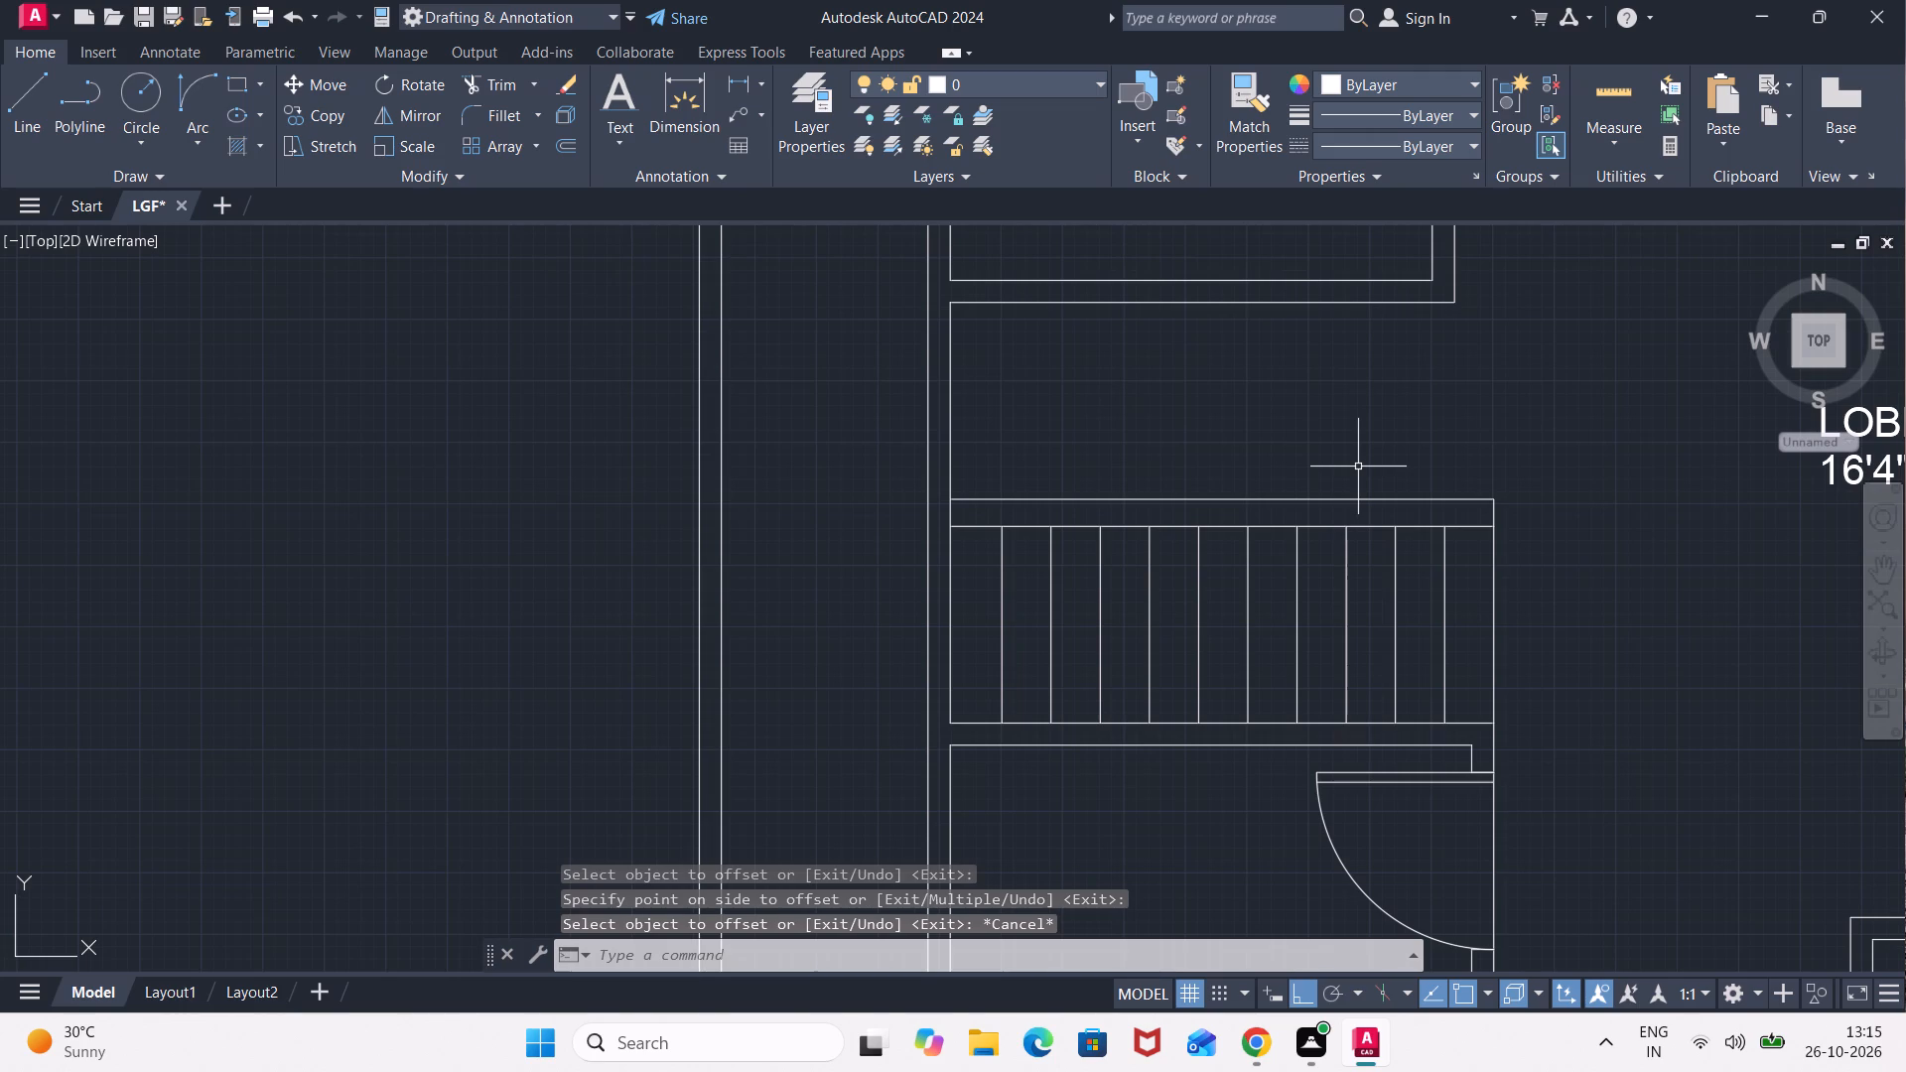
Draw a vertical line from the middle divider up to the upper wall, aligned with the lower flight's fourth tread from the outer wall.
{"action": "key", "text": "l"}
{"action": "key", "text": "Return"}
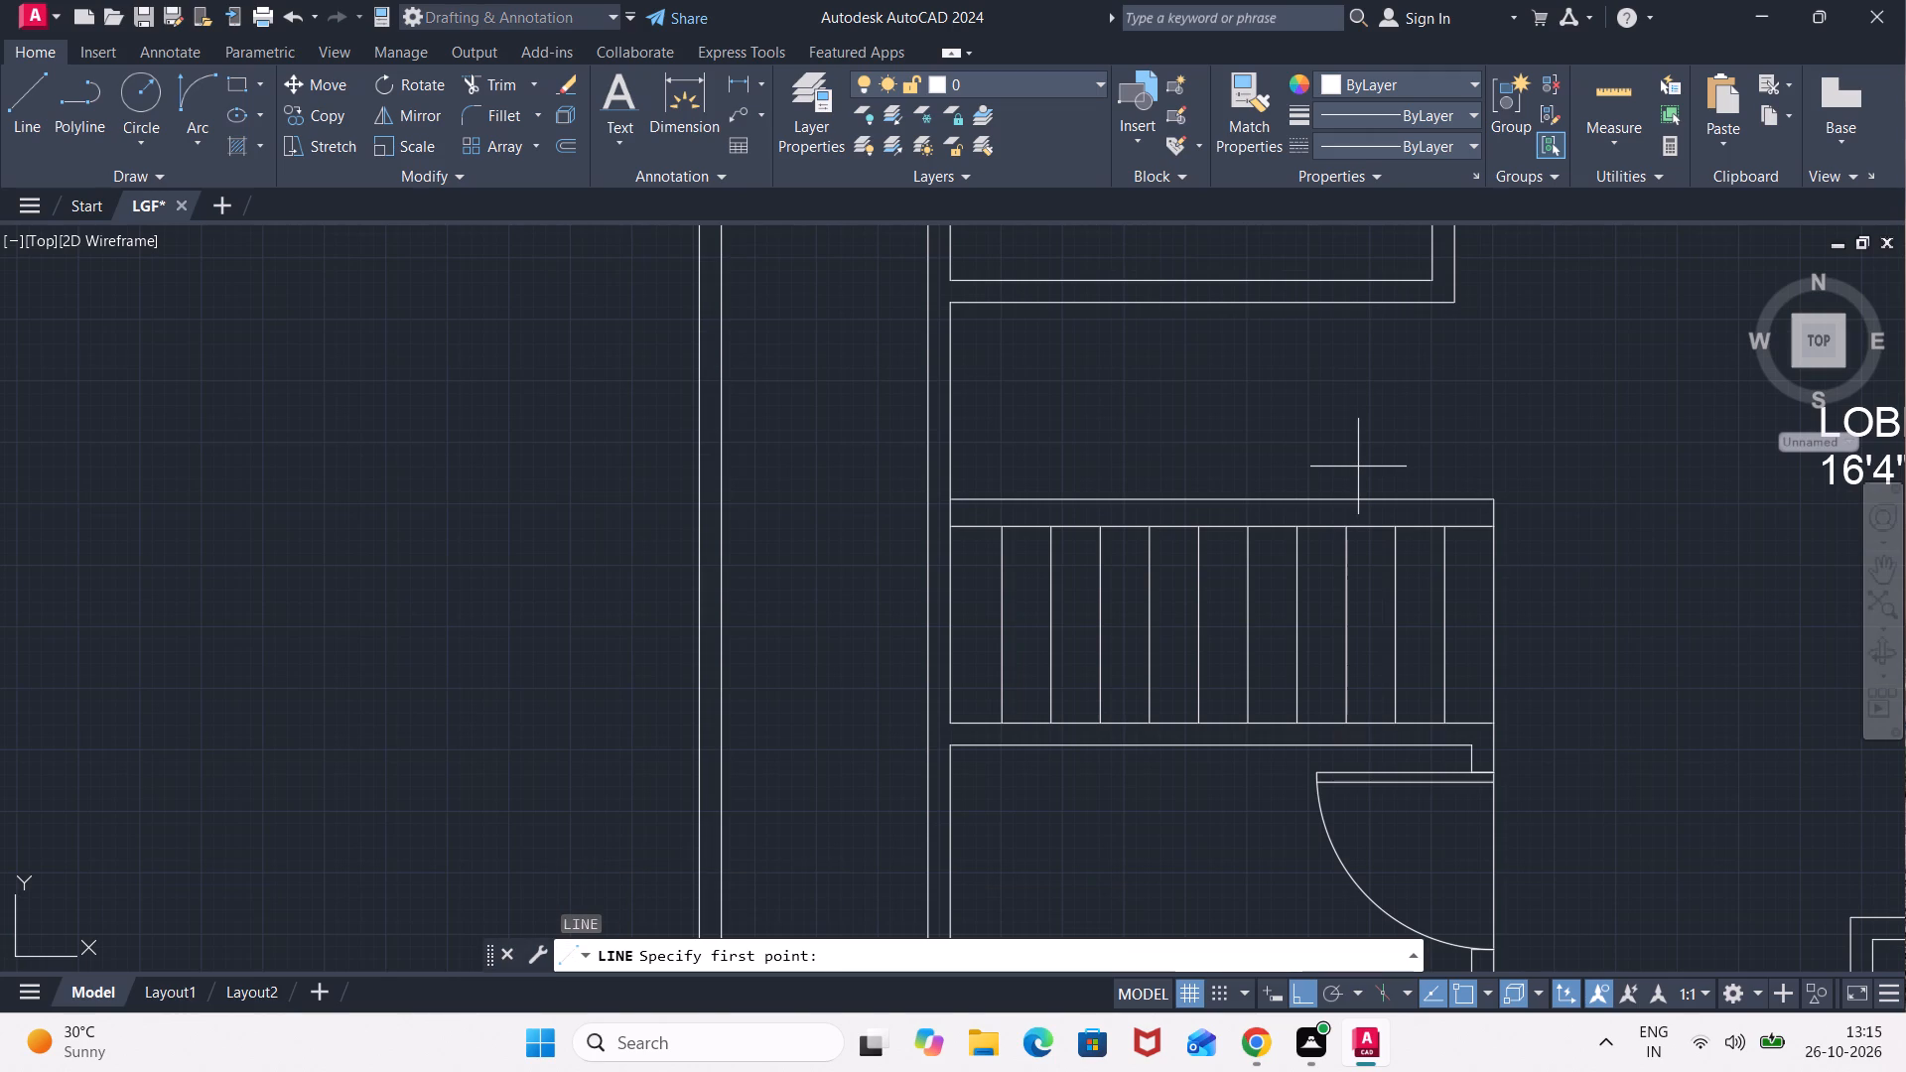
{"action": "left_click", "coordinate": [1147, 495]}
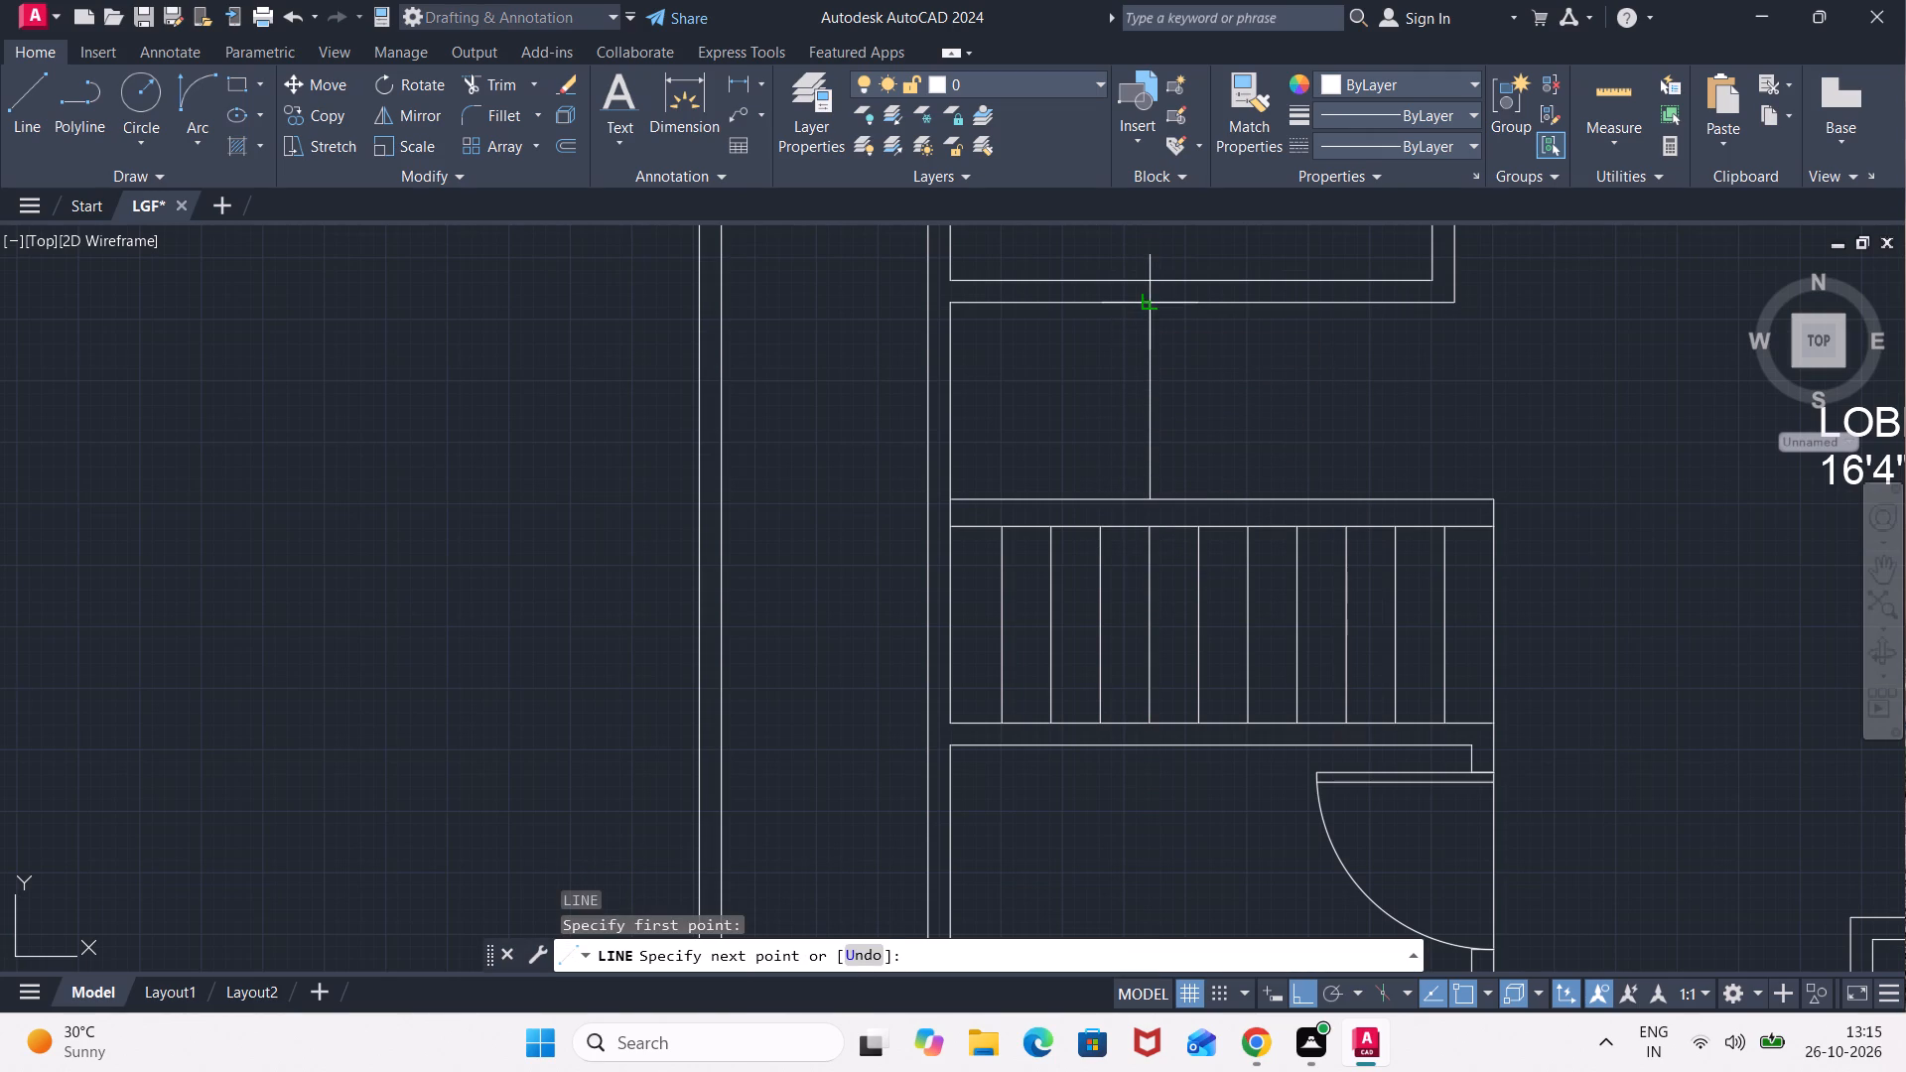
{"action": "left_click", "coordinate": [1149, 305]}
{"action": "key", "text": "Escape"}
Offset the upper flight's vertical line successively by 10" toward the outer wall to create three more tread lines.
{"action": "key", "text": "o"}
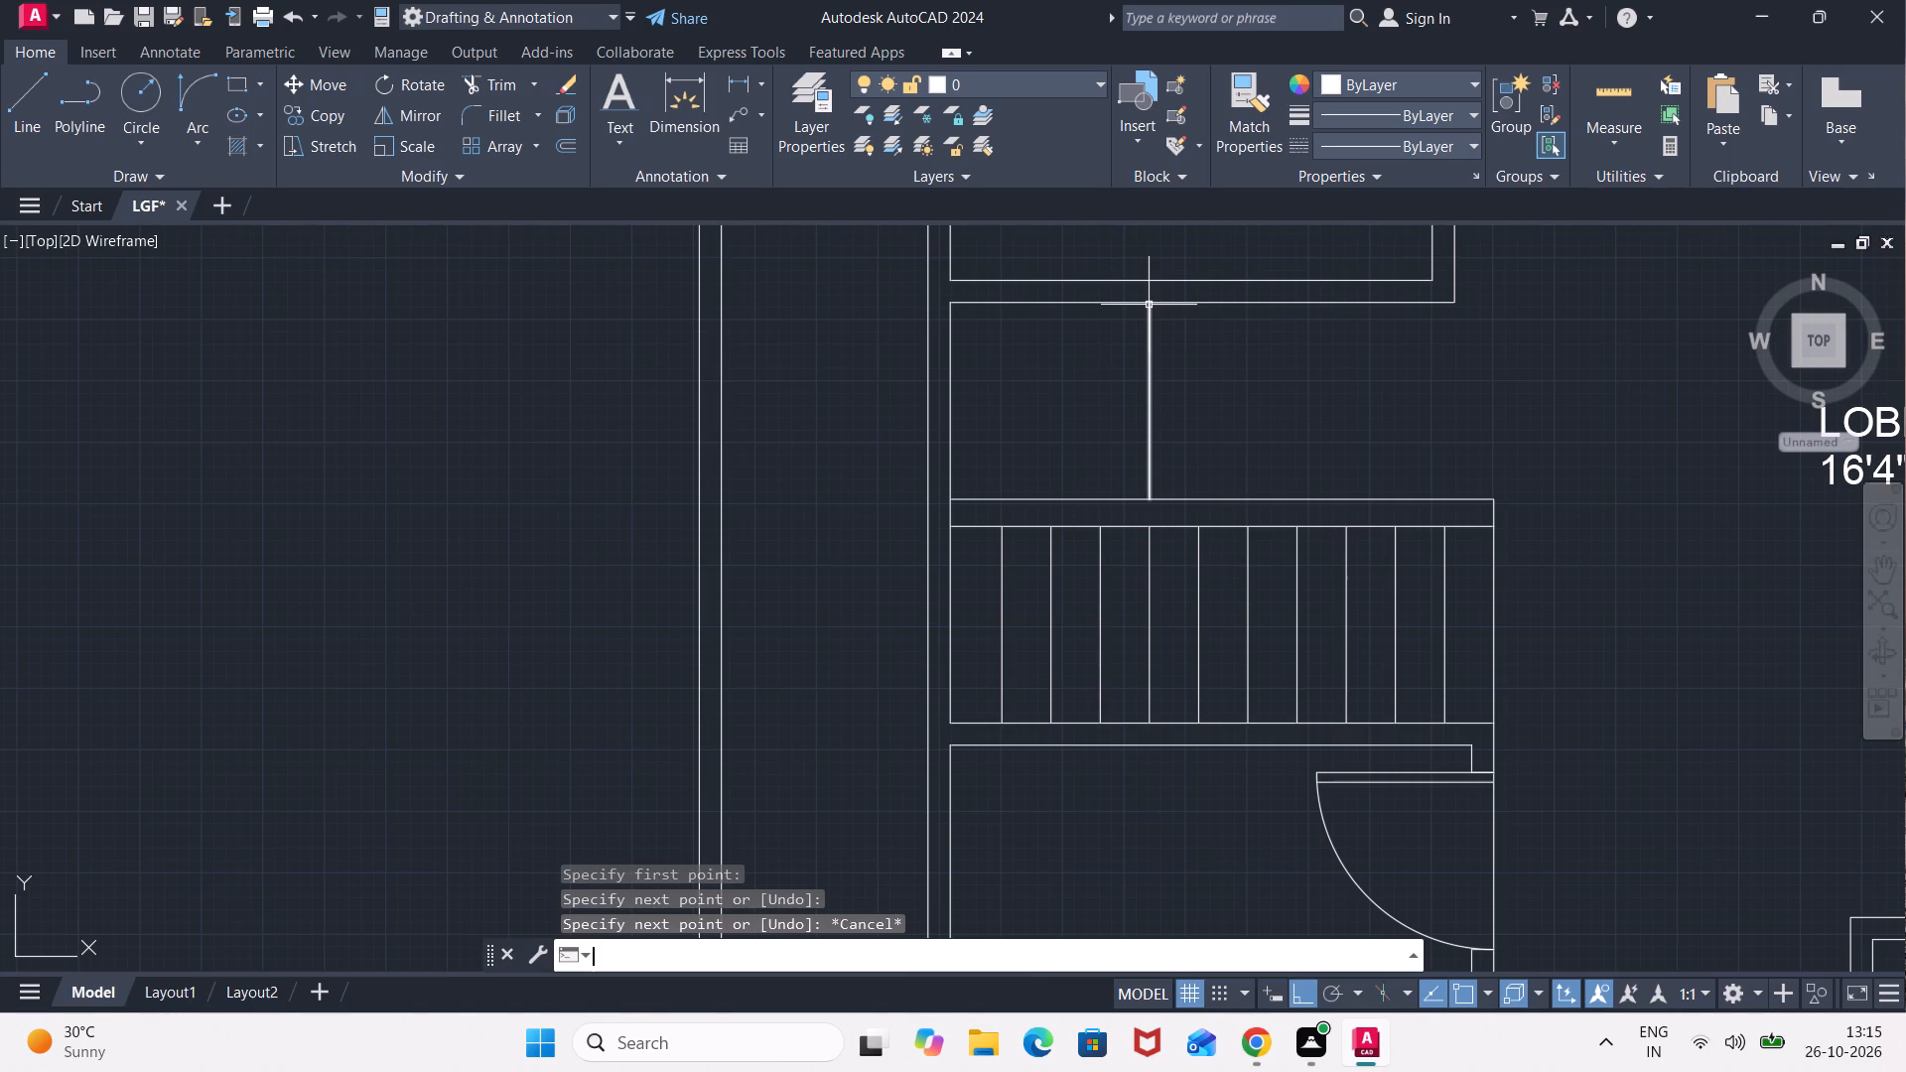
{"action": "key", "text": "Return"}
{"action": "key", "text": "Return"}
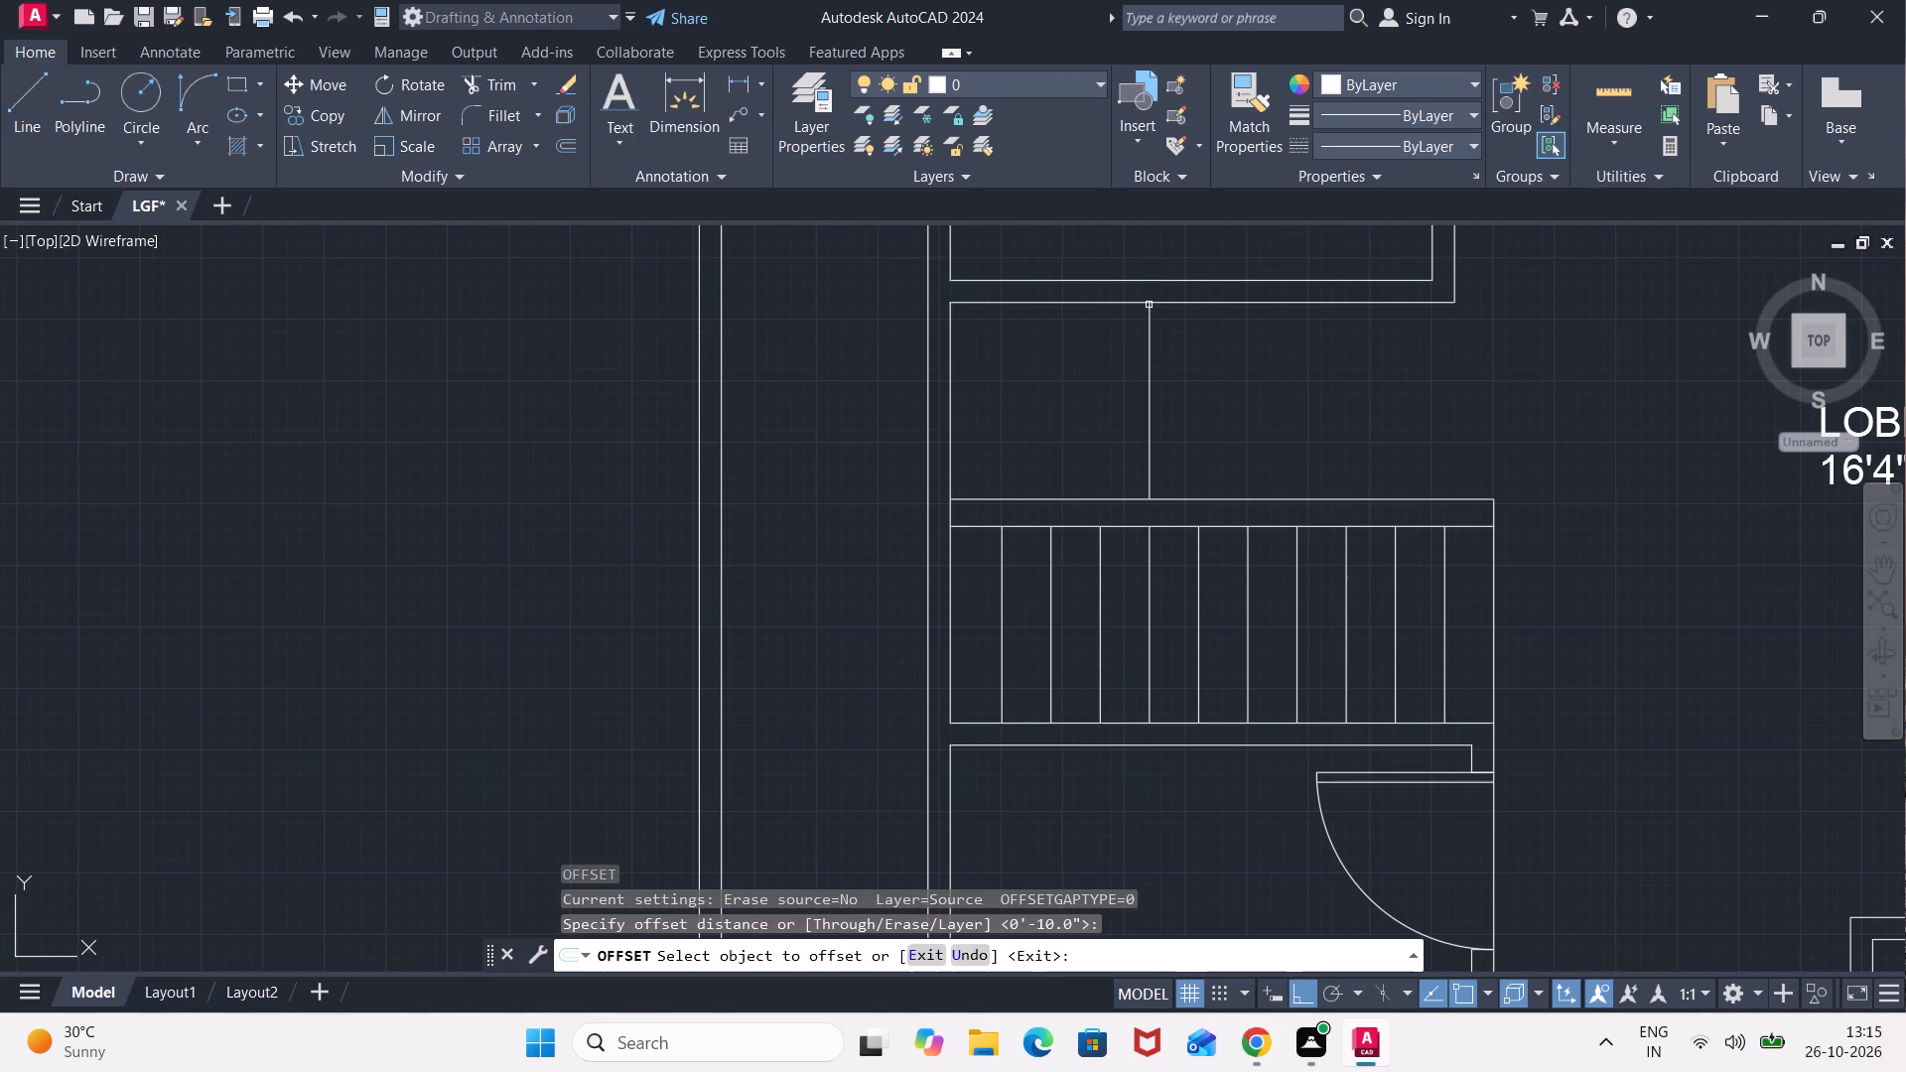
{"action": "left_click", "coordinate": [1153, 409]}
{"action": "left_click", "coordinate": [1073, 425]}
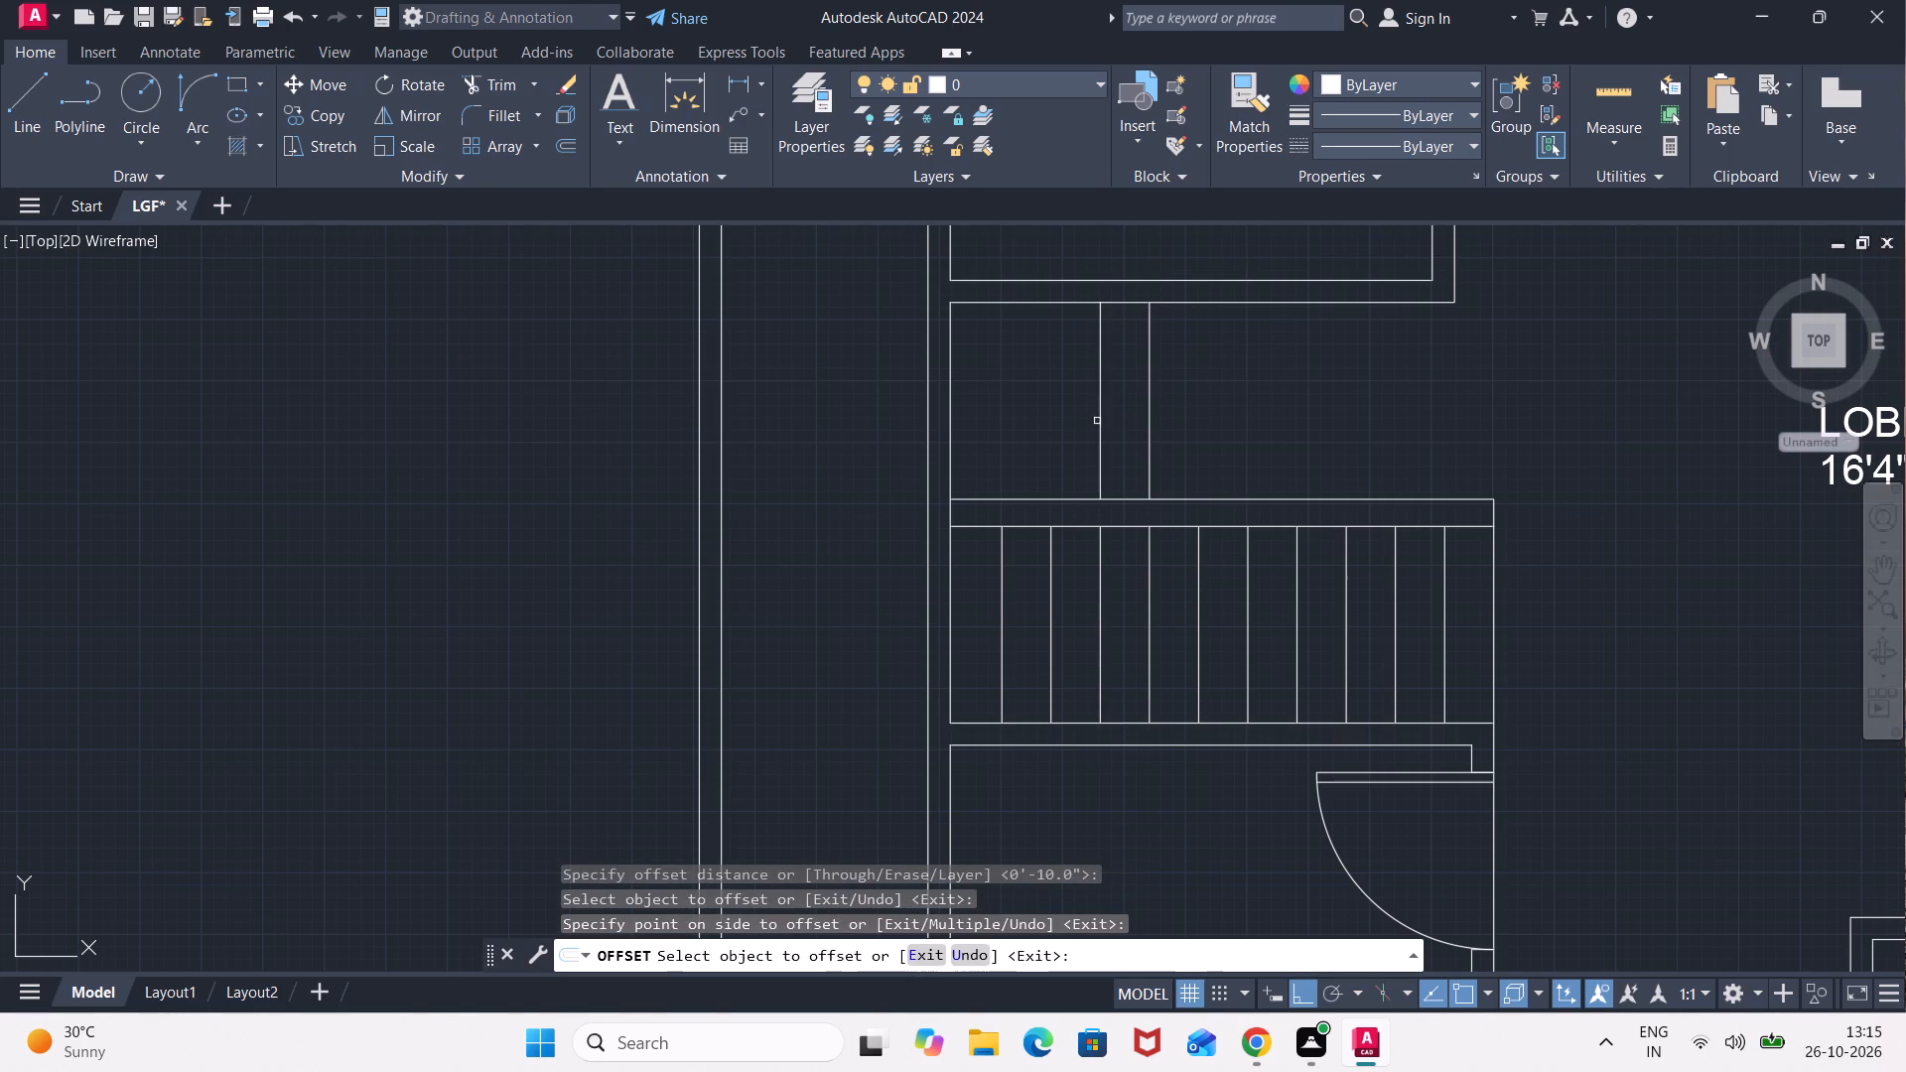
{"action": "left_click", "coordinate": [1103, 417]}
{"action": "left_click", "coordinate": [1017, 431]}
{"action": "left_click", "coordinate": [1051, 424]}
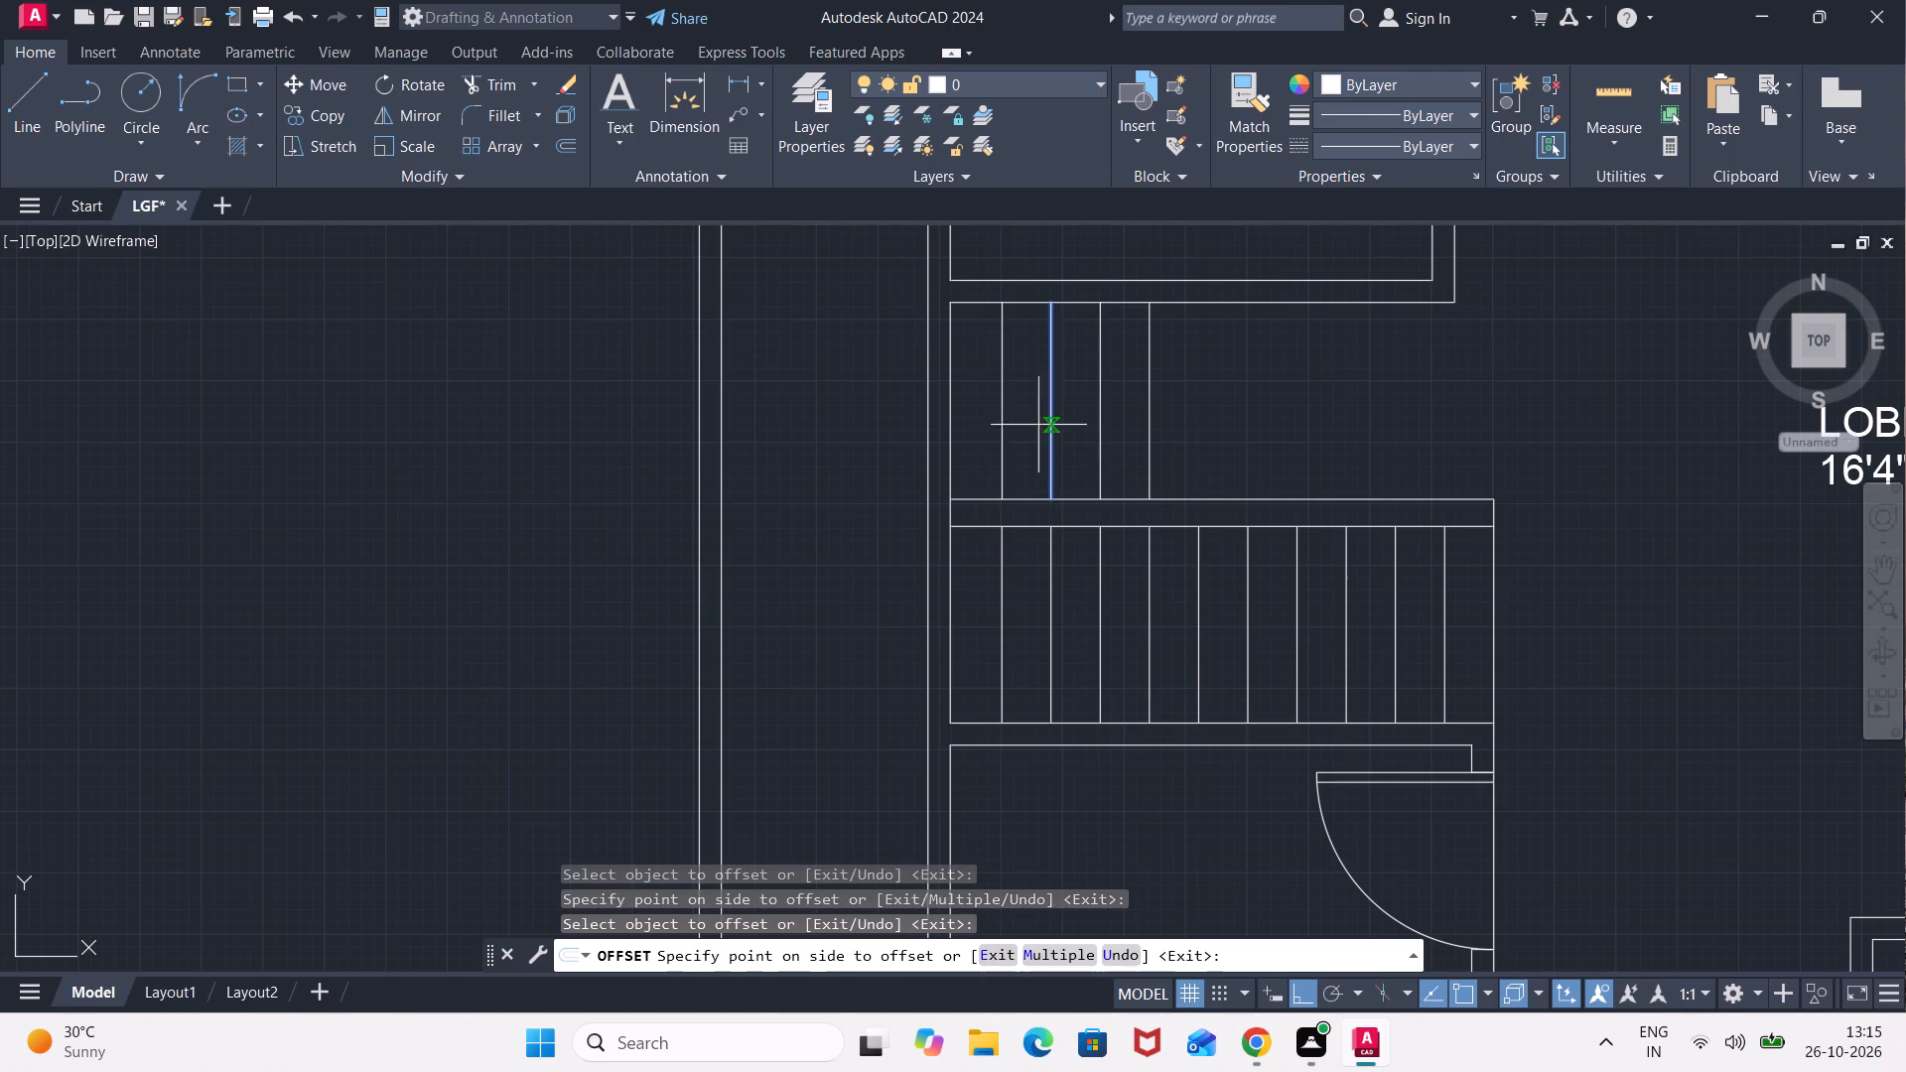
{"action": "left_click", "coordinate": [1021, 432]}
{"action": "key", "text": "Escape"}
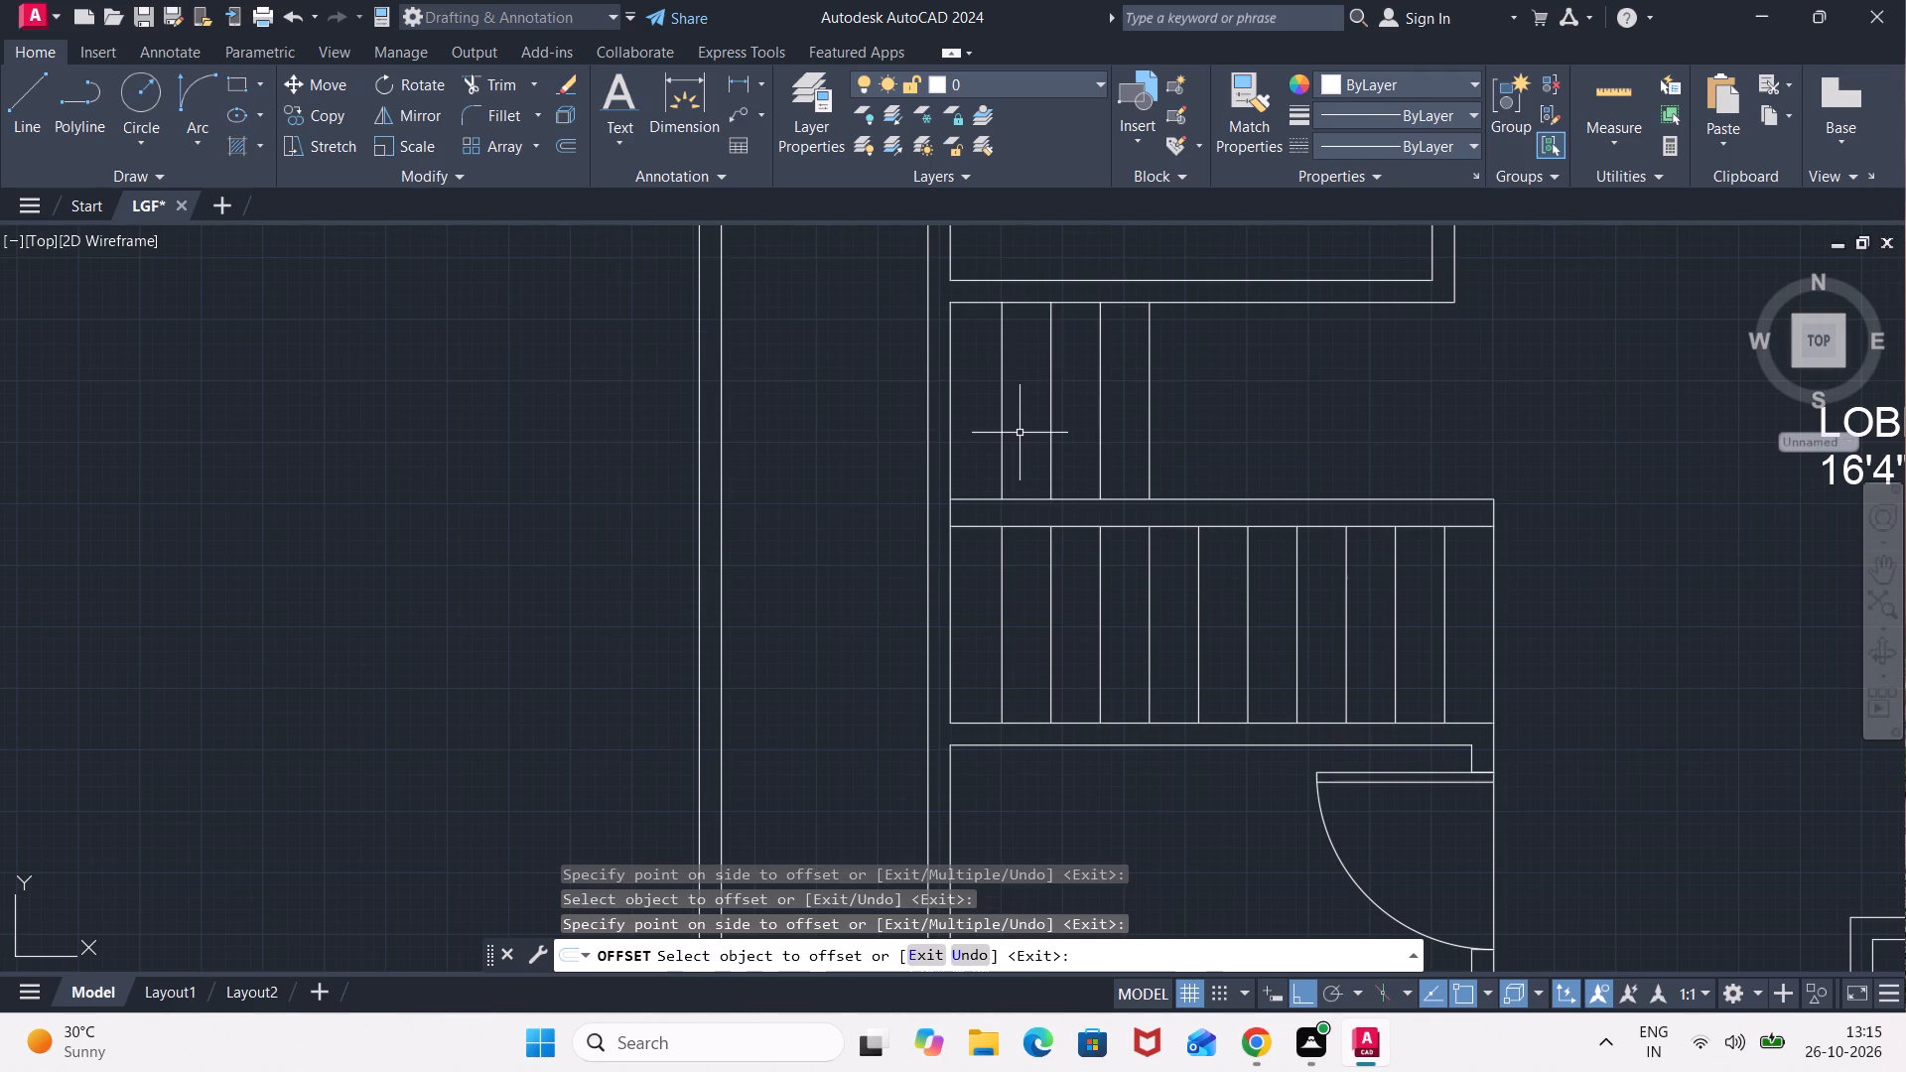
Stretch the upper end of the stairwell's inner outer-wall line up to the inner face line of the upper room's wall.
{"action": "scroll", "coordinate": [1232, 474], "scroll_direction": "down", "scroll_amount": 1}
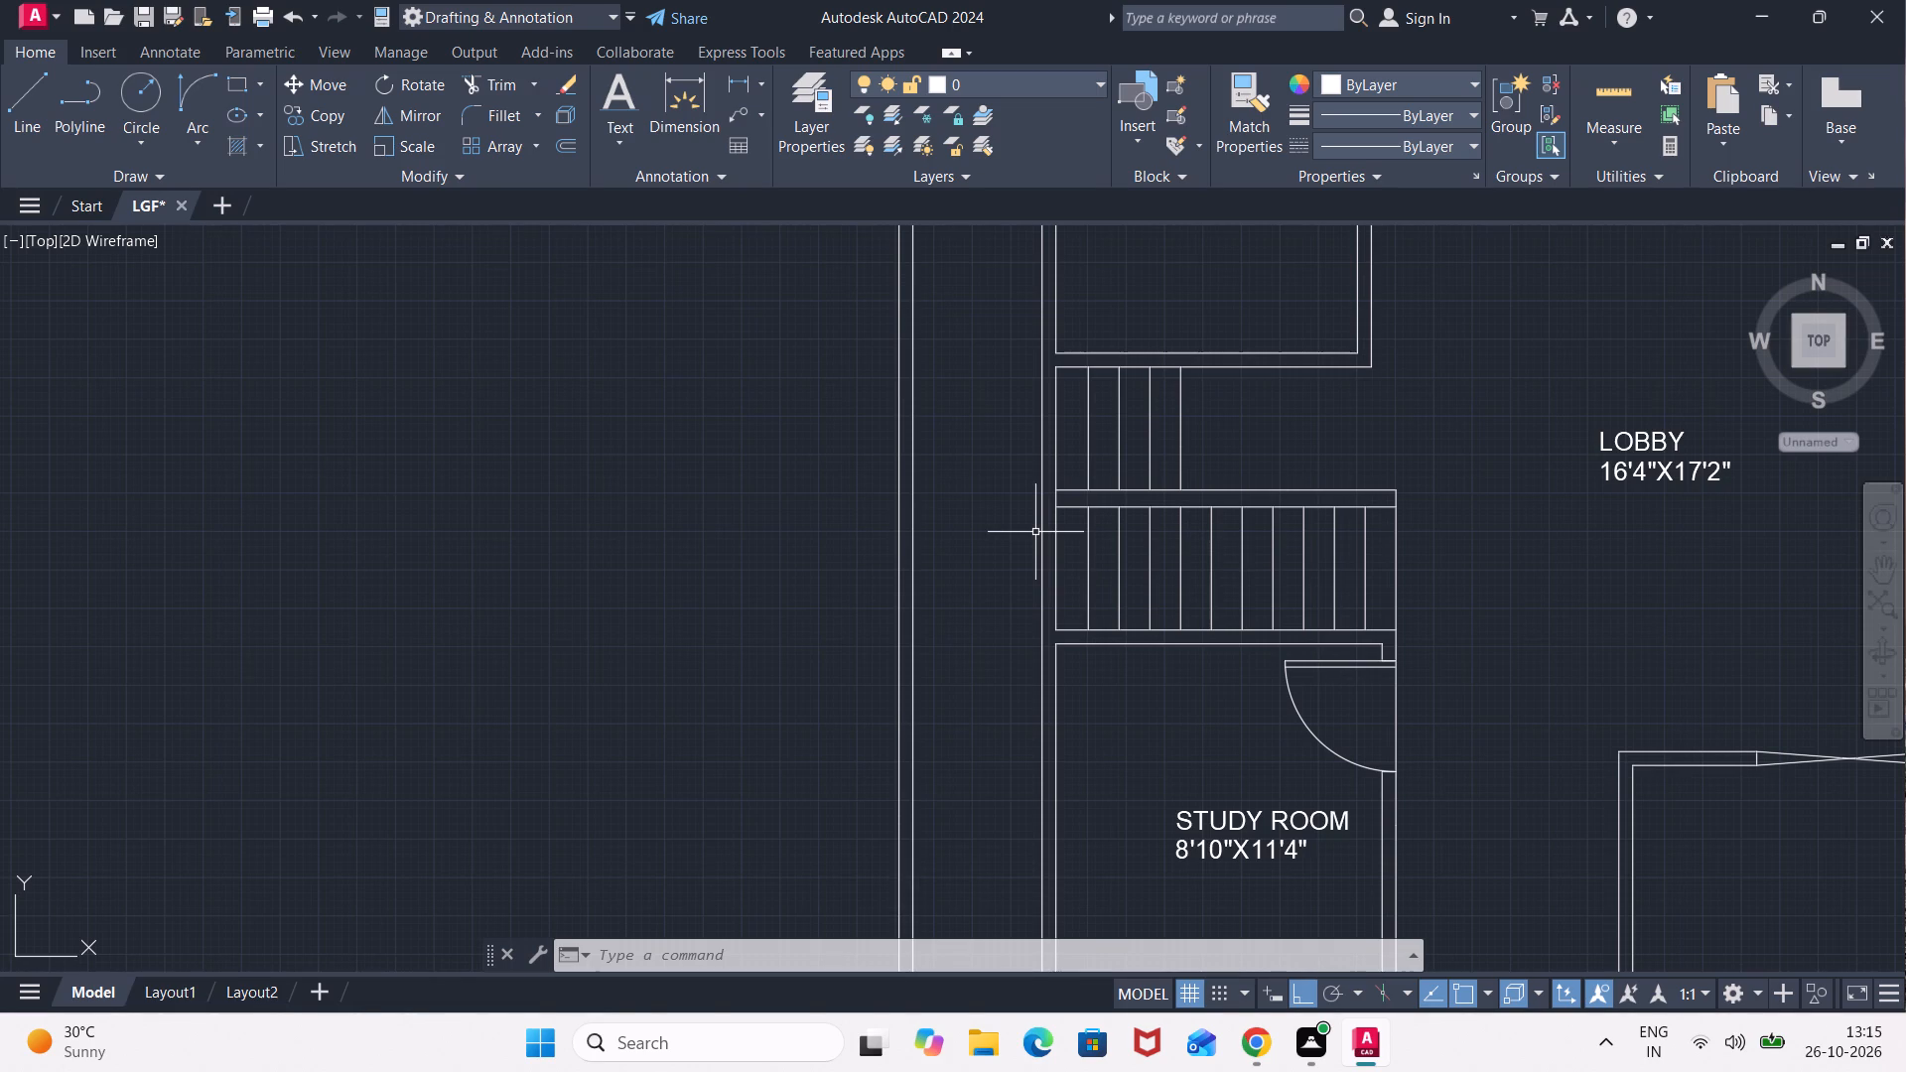
{"action": "scroll", "coordinate": [1053, 532], "scroll_direction": "up", "scroll_amount": 1}
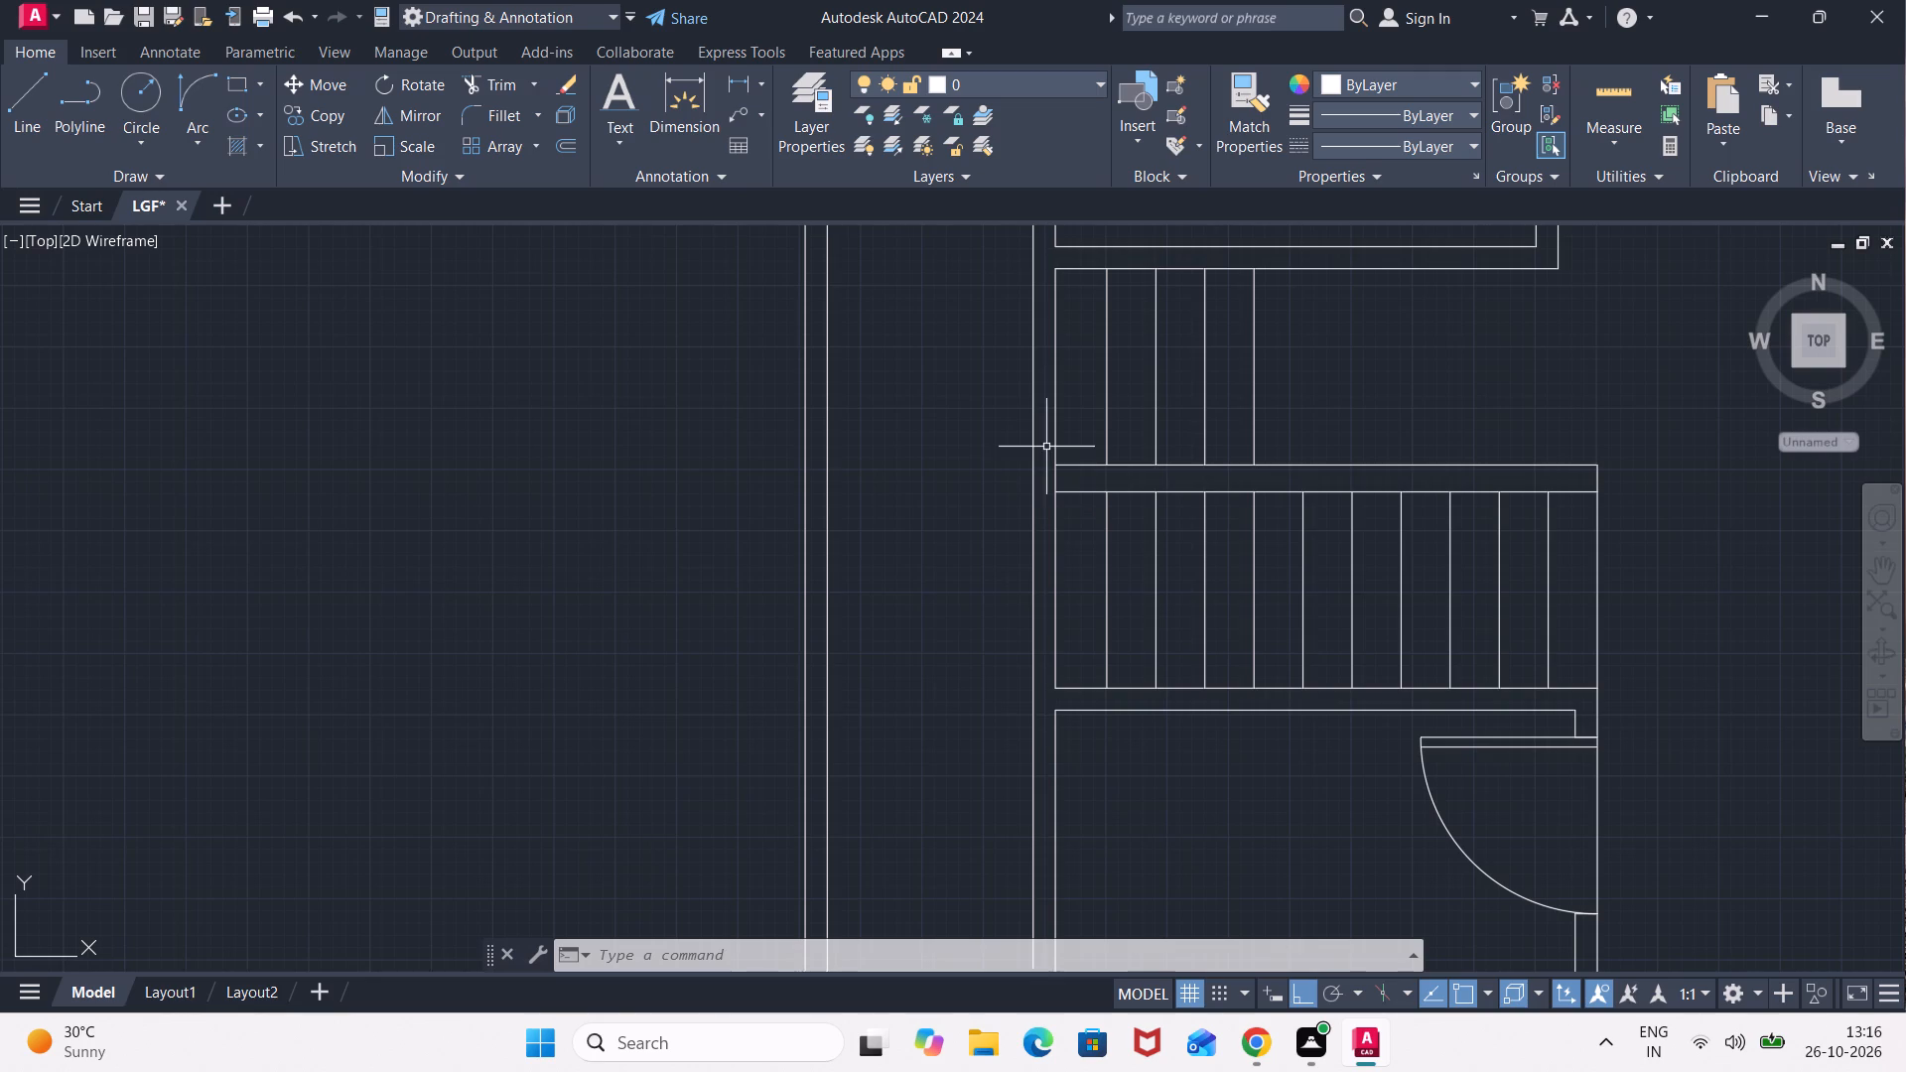
{"action": "left_click", "coordinate": [1058, 415]}
{"action": "middle_click_drag", "start_coordinate": [1068, 399], "coordinate": [1069, 521]}
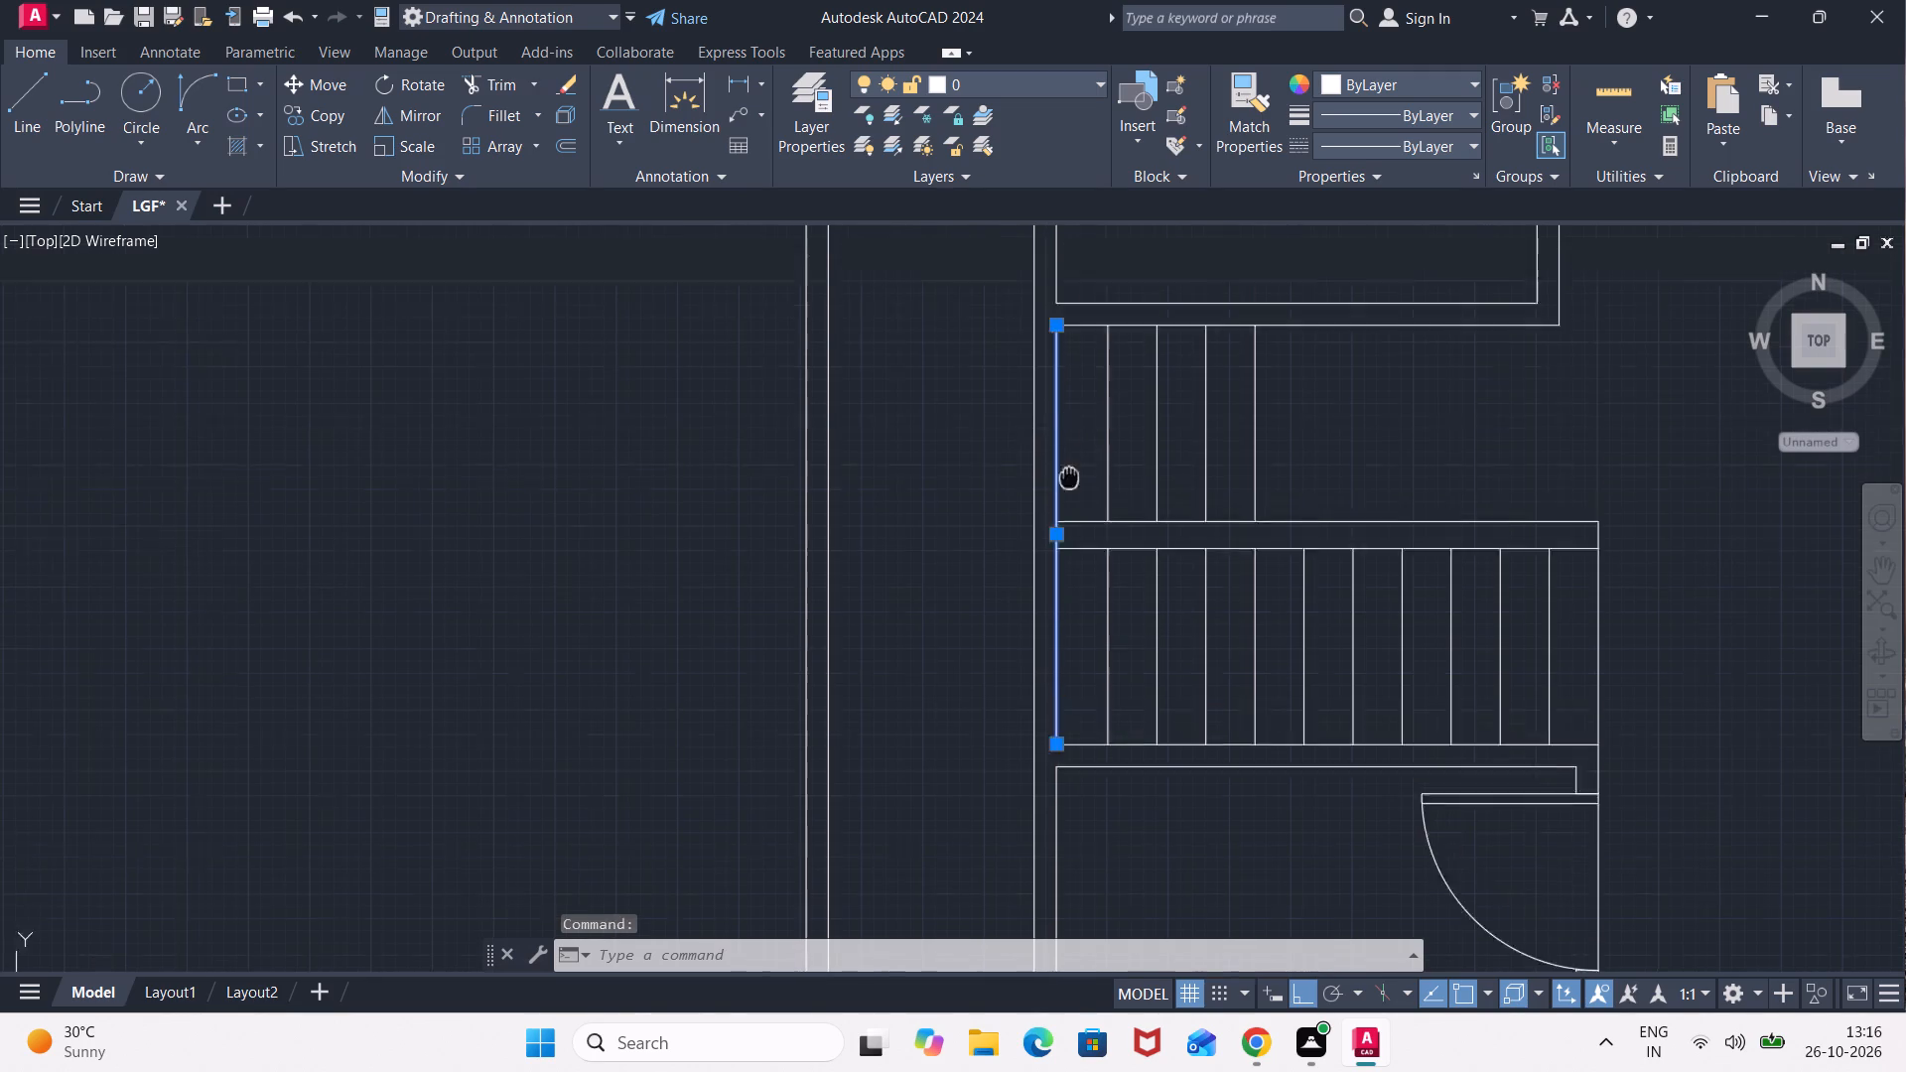
{"action": "middle_click_drag", "start_coordinate": [1069, 521], "coordinate": [1069, 558]}
{"action": "left_click", "coordinate": [1052, 434]}
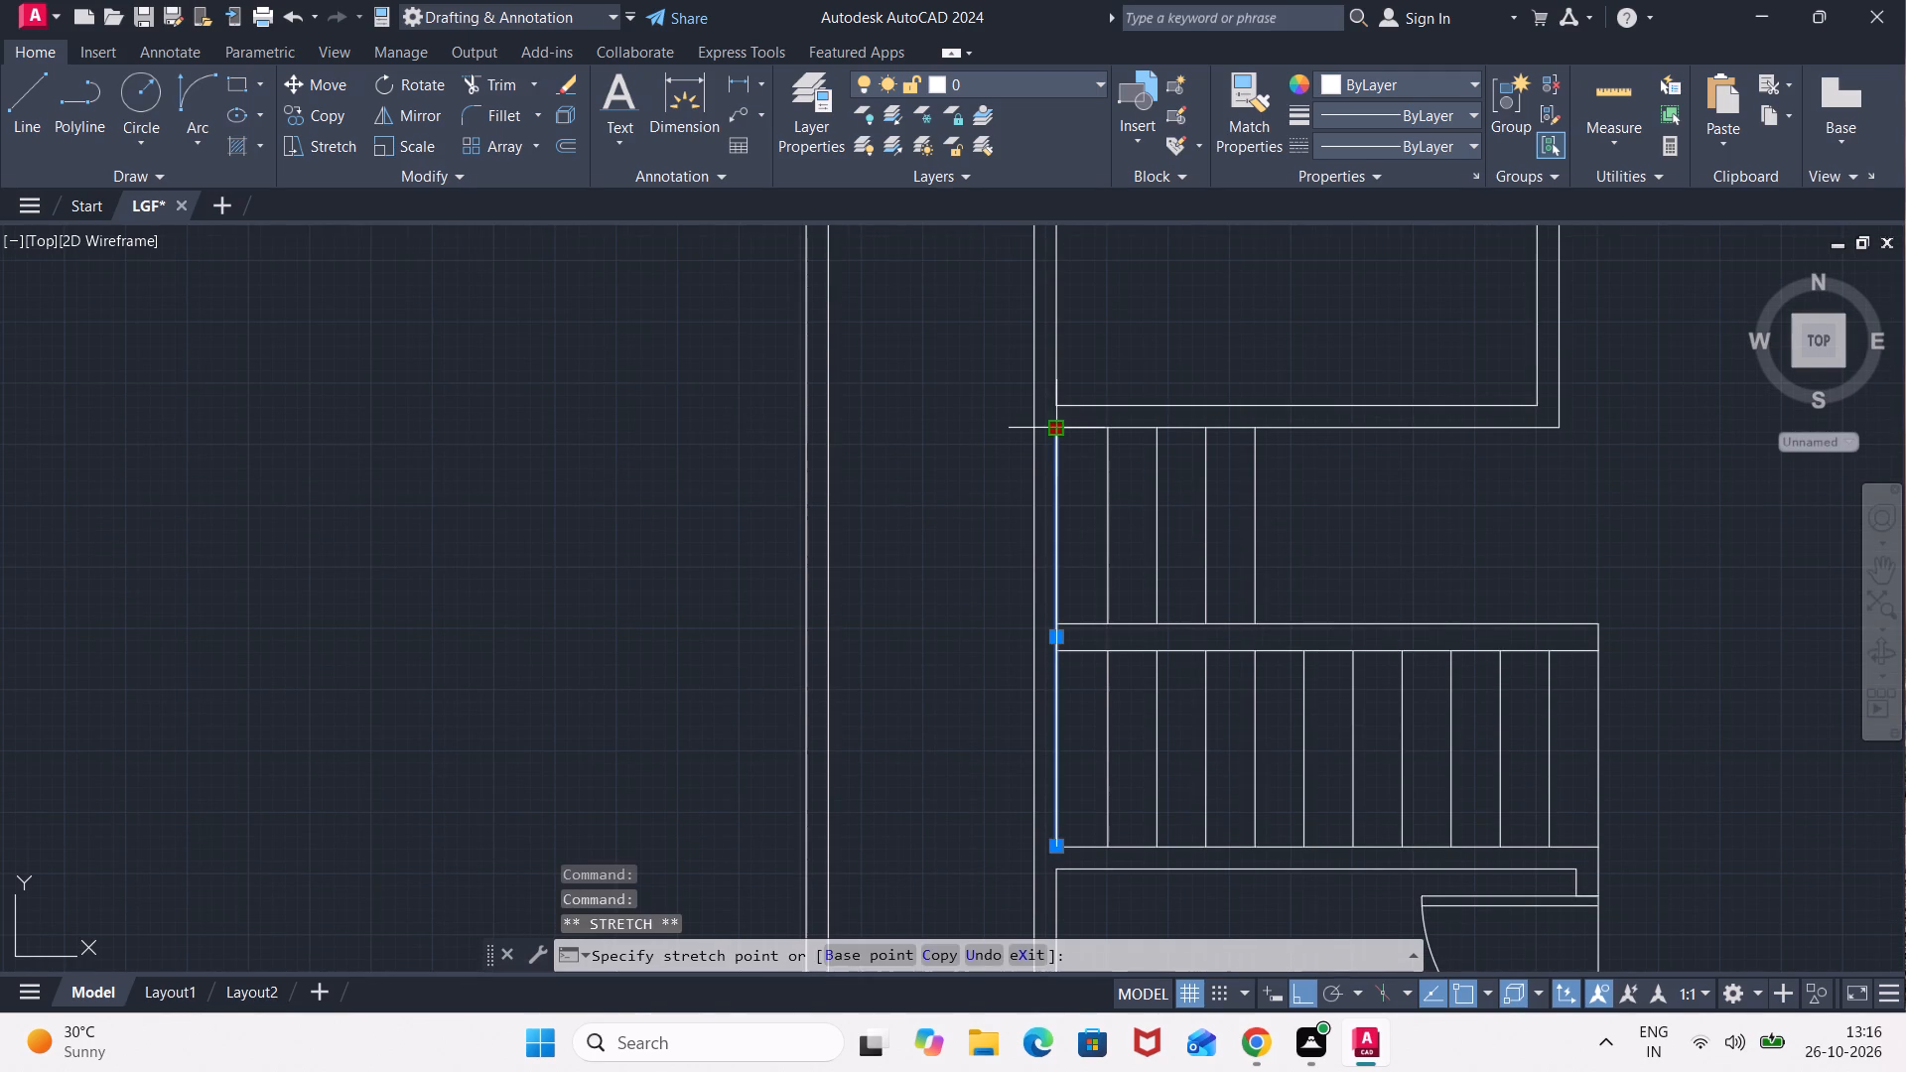
{"action": "left_click", "coordinate": [1054, 402]}
{"action": "middle_click_drag", "start_coordinate": [1076, 580], "coordinate": [1065, 482]}
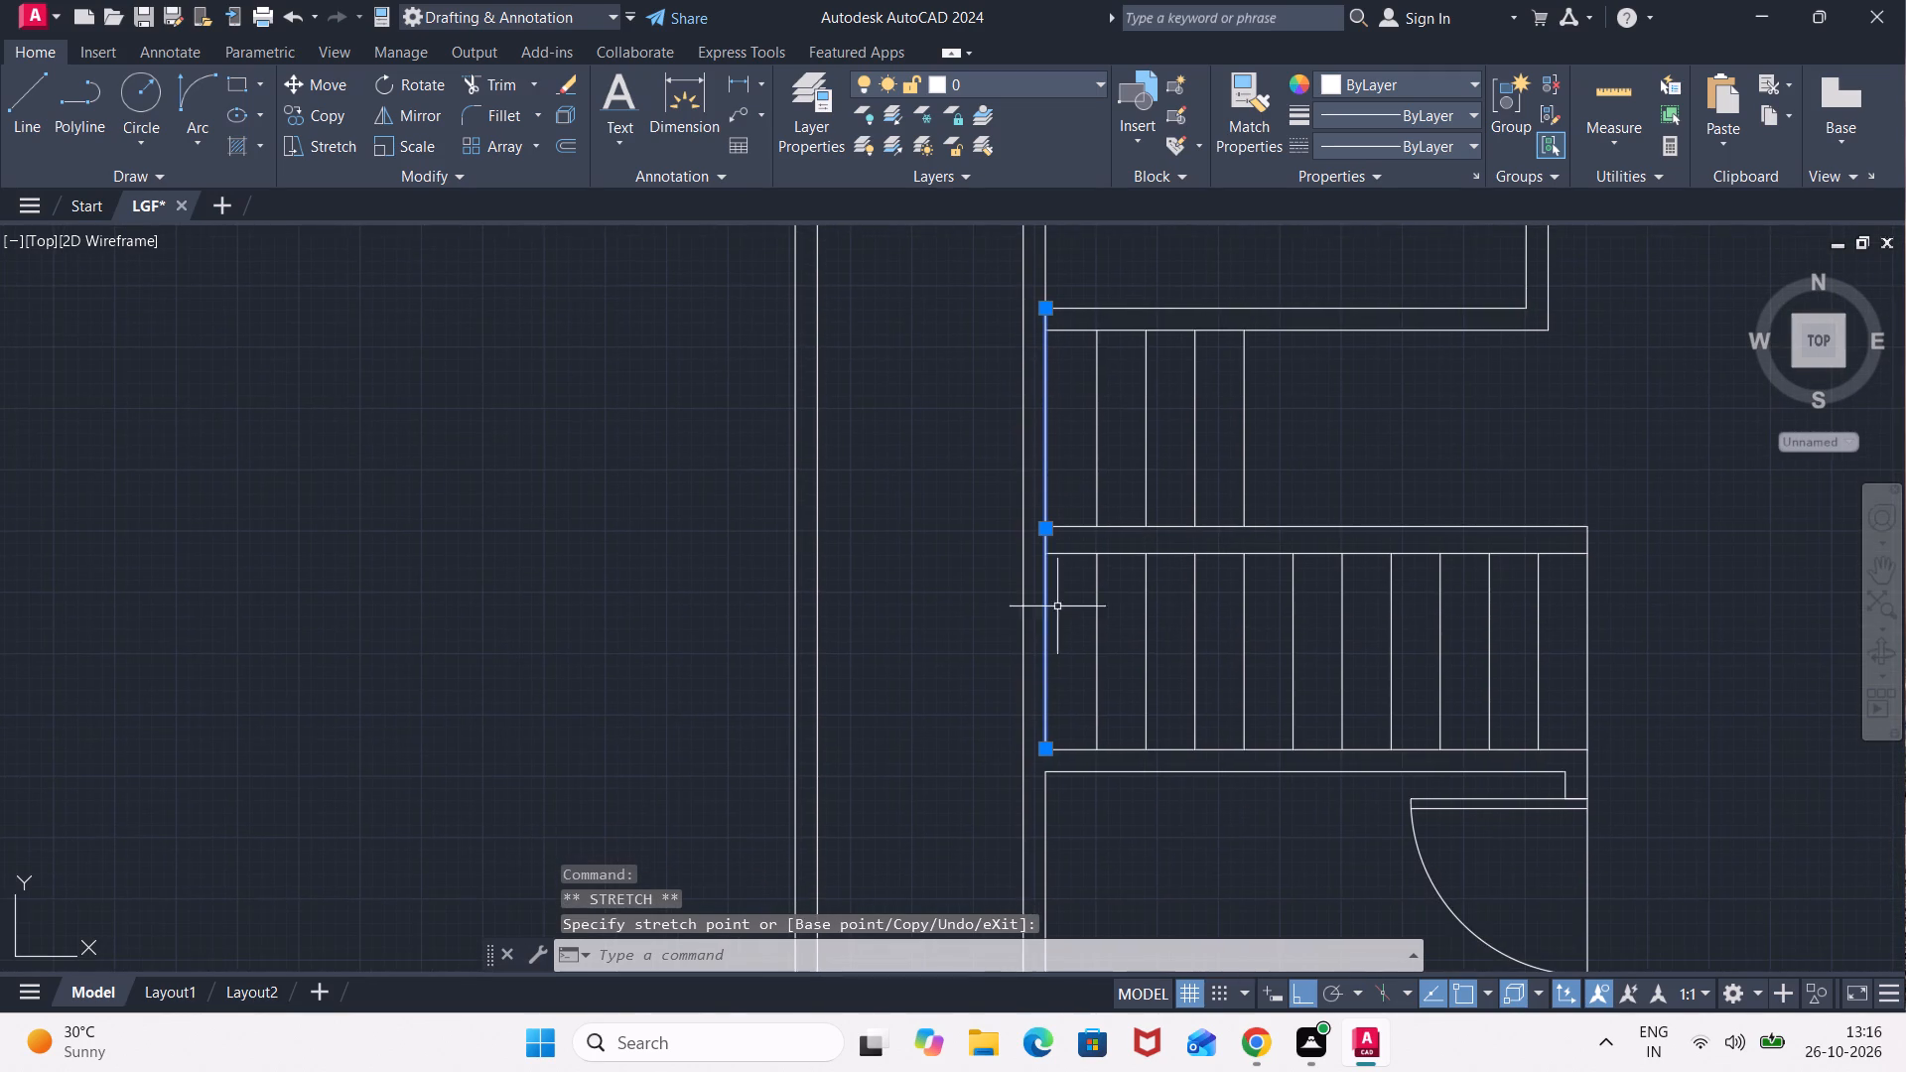
Stretch the lower end of the stairwell's inner outer-wall line down to the inner face line of the study room's wall.
{"action": "left_click", "coordinate": [1050, 747]}
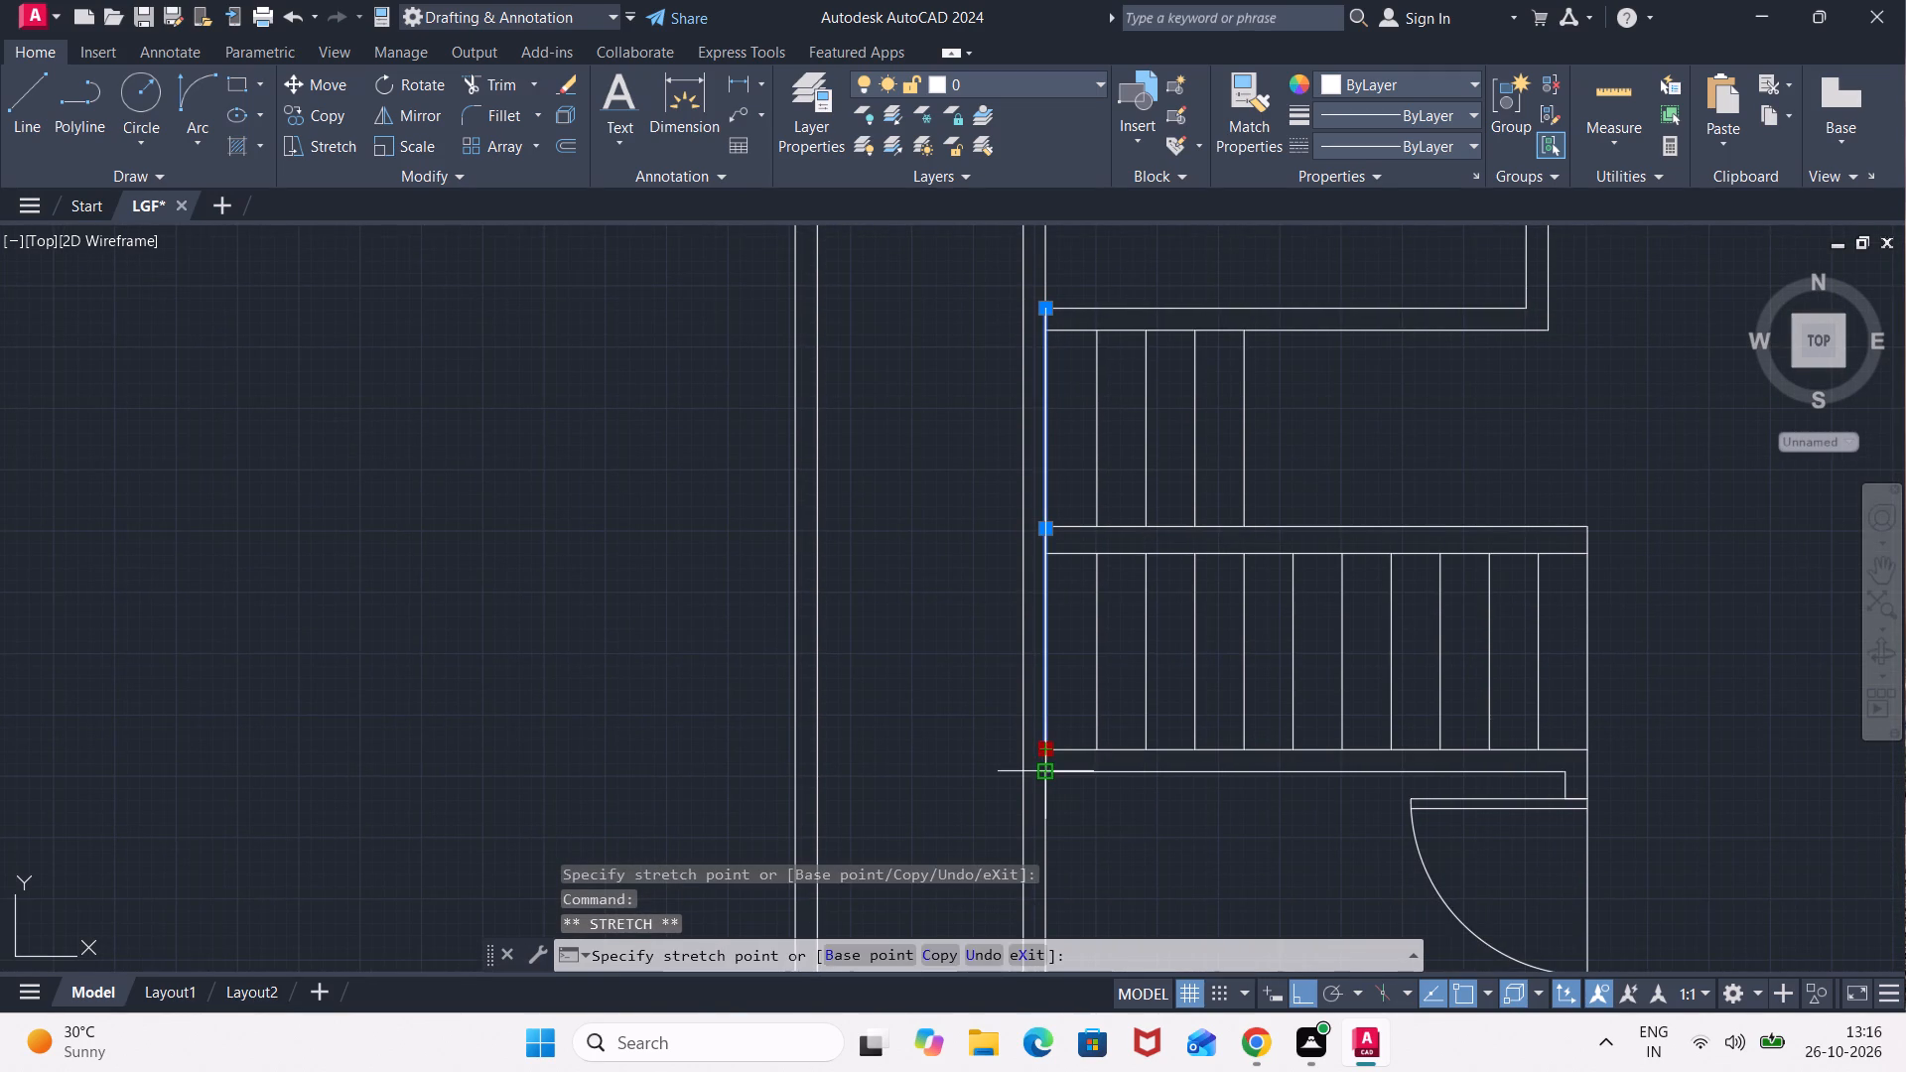
{"action": "left_click", "coordinate": [1051, 767]}
{"action": "key", "text": "Escape"}
{"action": "key", "text": "Escape"}
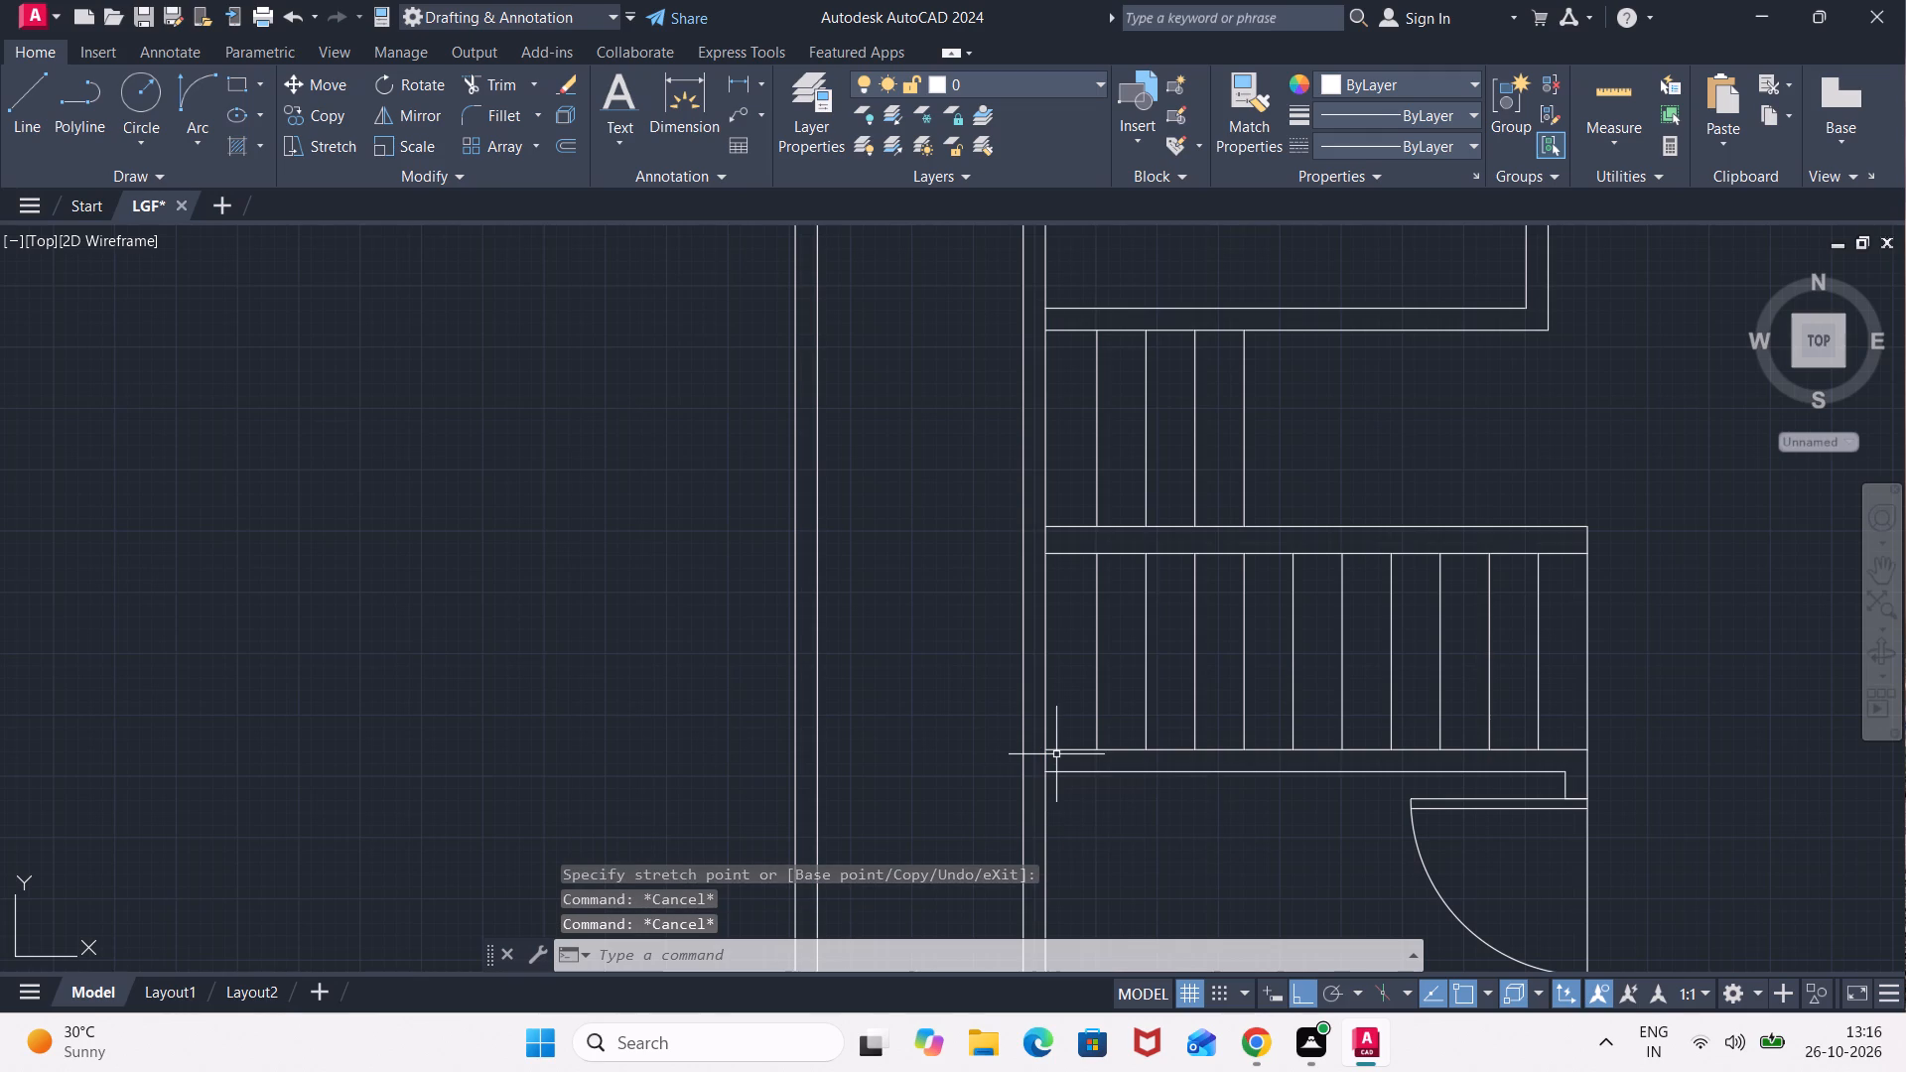
Stretch the study room's inner top-wall line and the toilet's outer bottom-wall line to the outer face of the outer wall.
{"action": "scroll", "coordinate": [1052, 754], "scroll_direction": "up", "scroll_amount": 1}
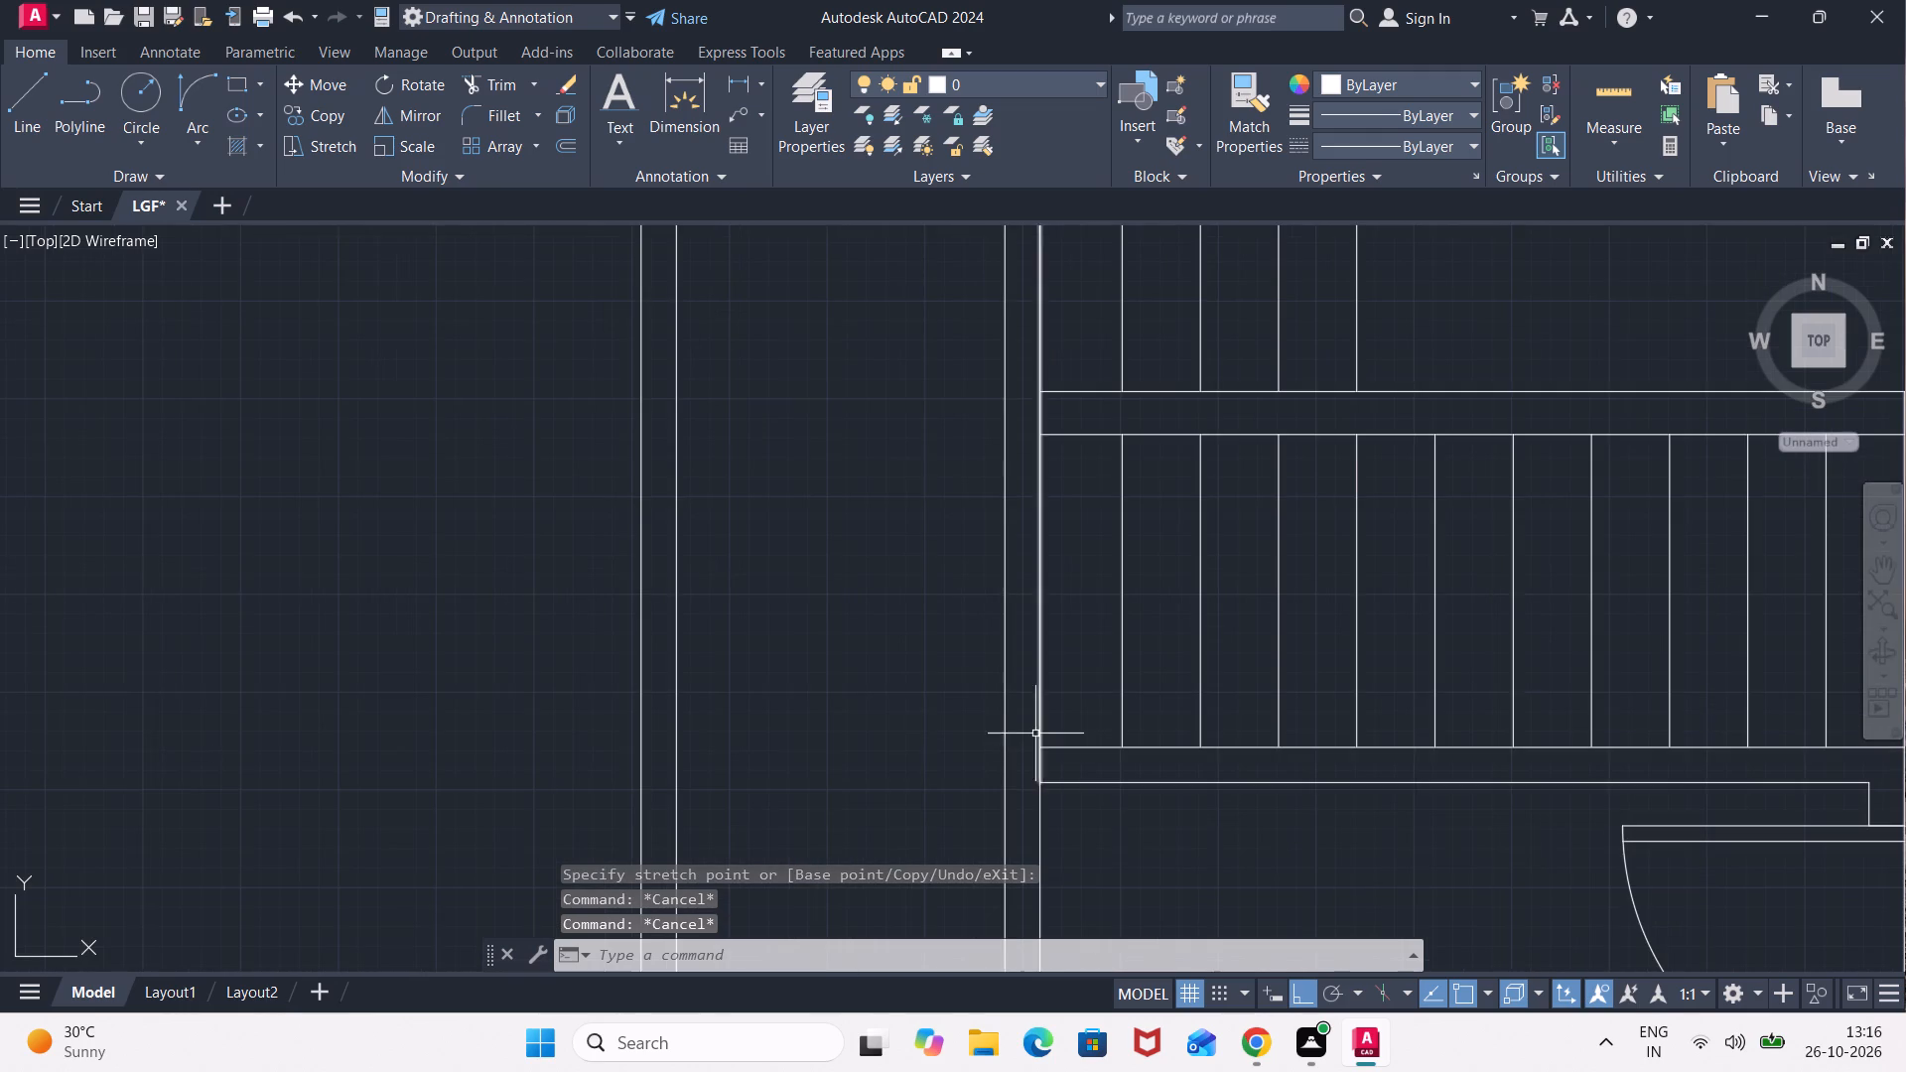
{"action": "scroll", "coordinate": [1034, 729], "scroll_direction": "down", "scroll_amount": 1}
{"action": "left_click", "coordinate": [1065, 760]}
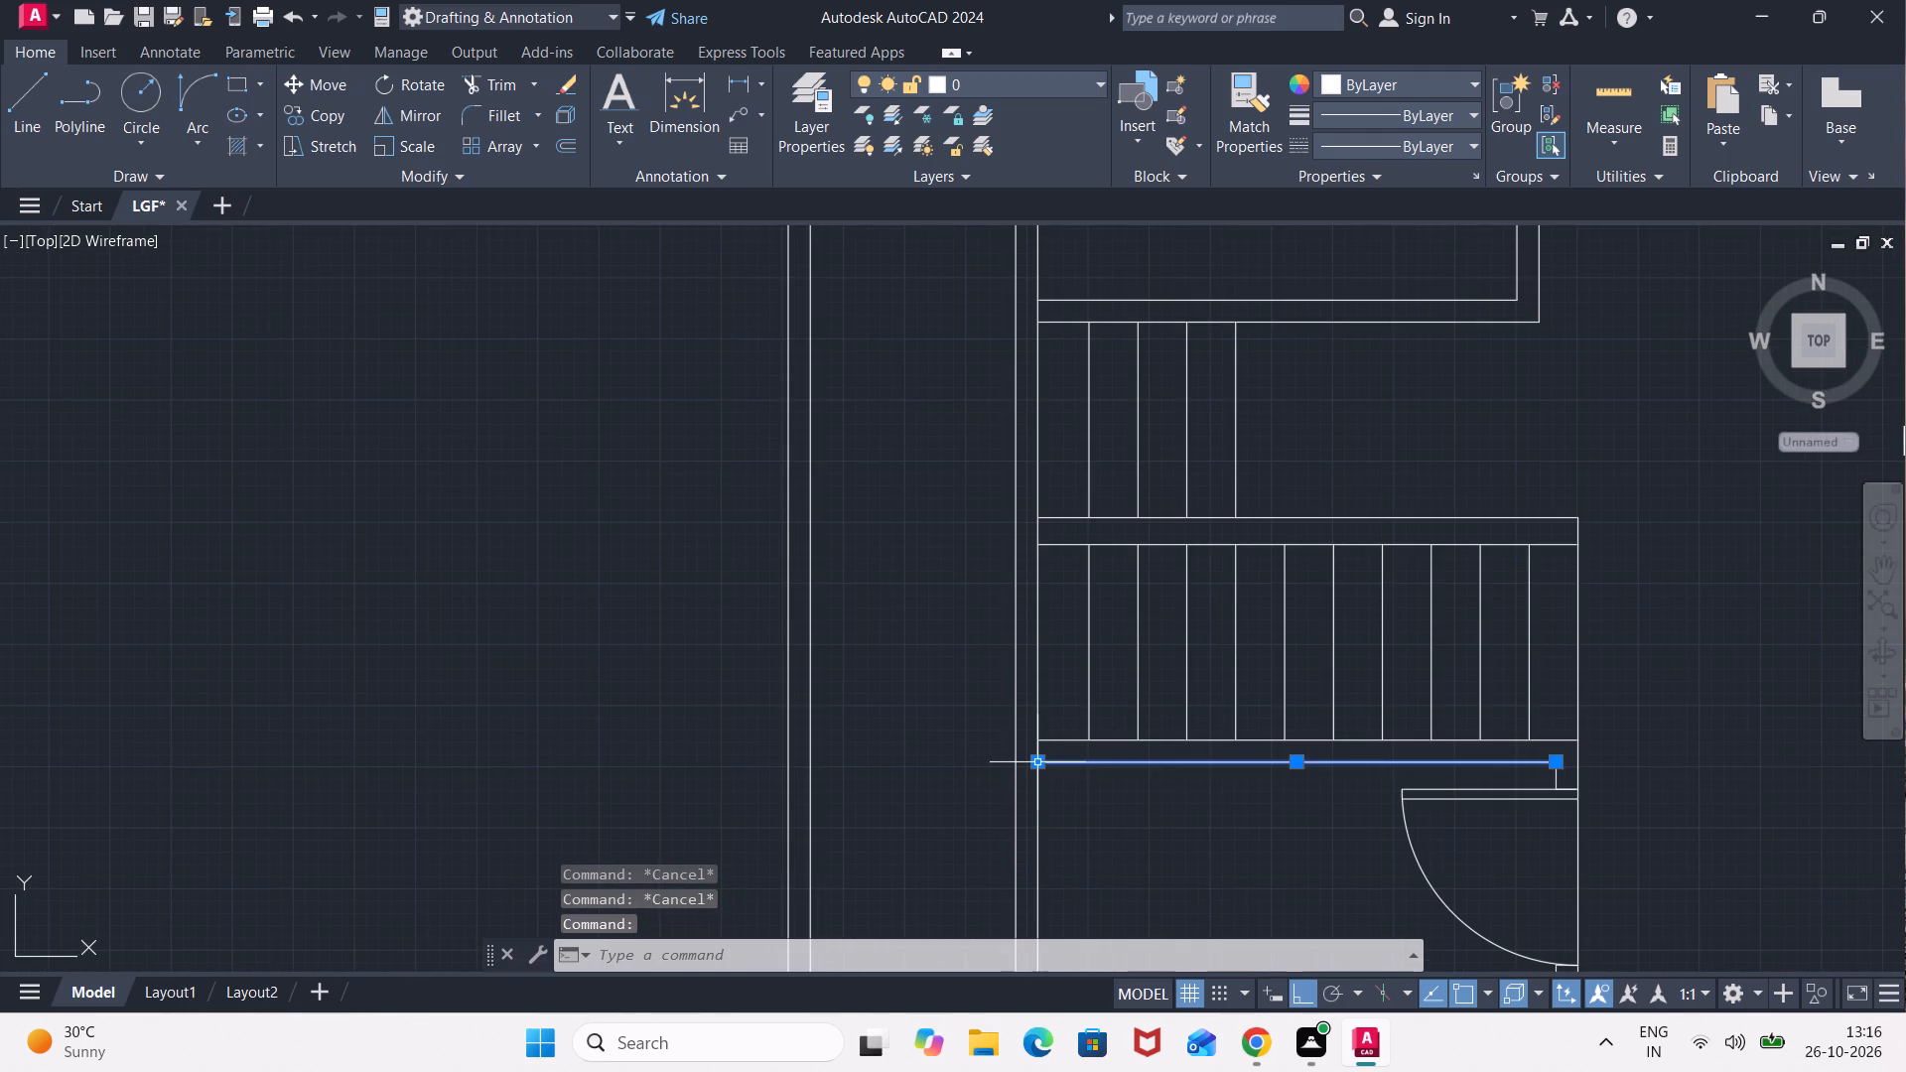
{"action": "left_click", "coordinate": [1041, 767]}
{"action": "left_click", "coordinate": [1022, 762]}
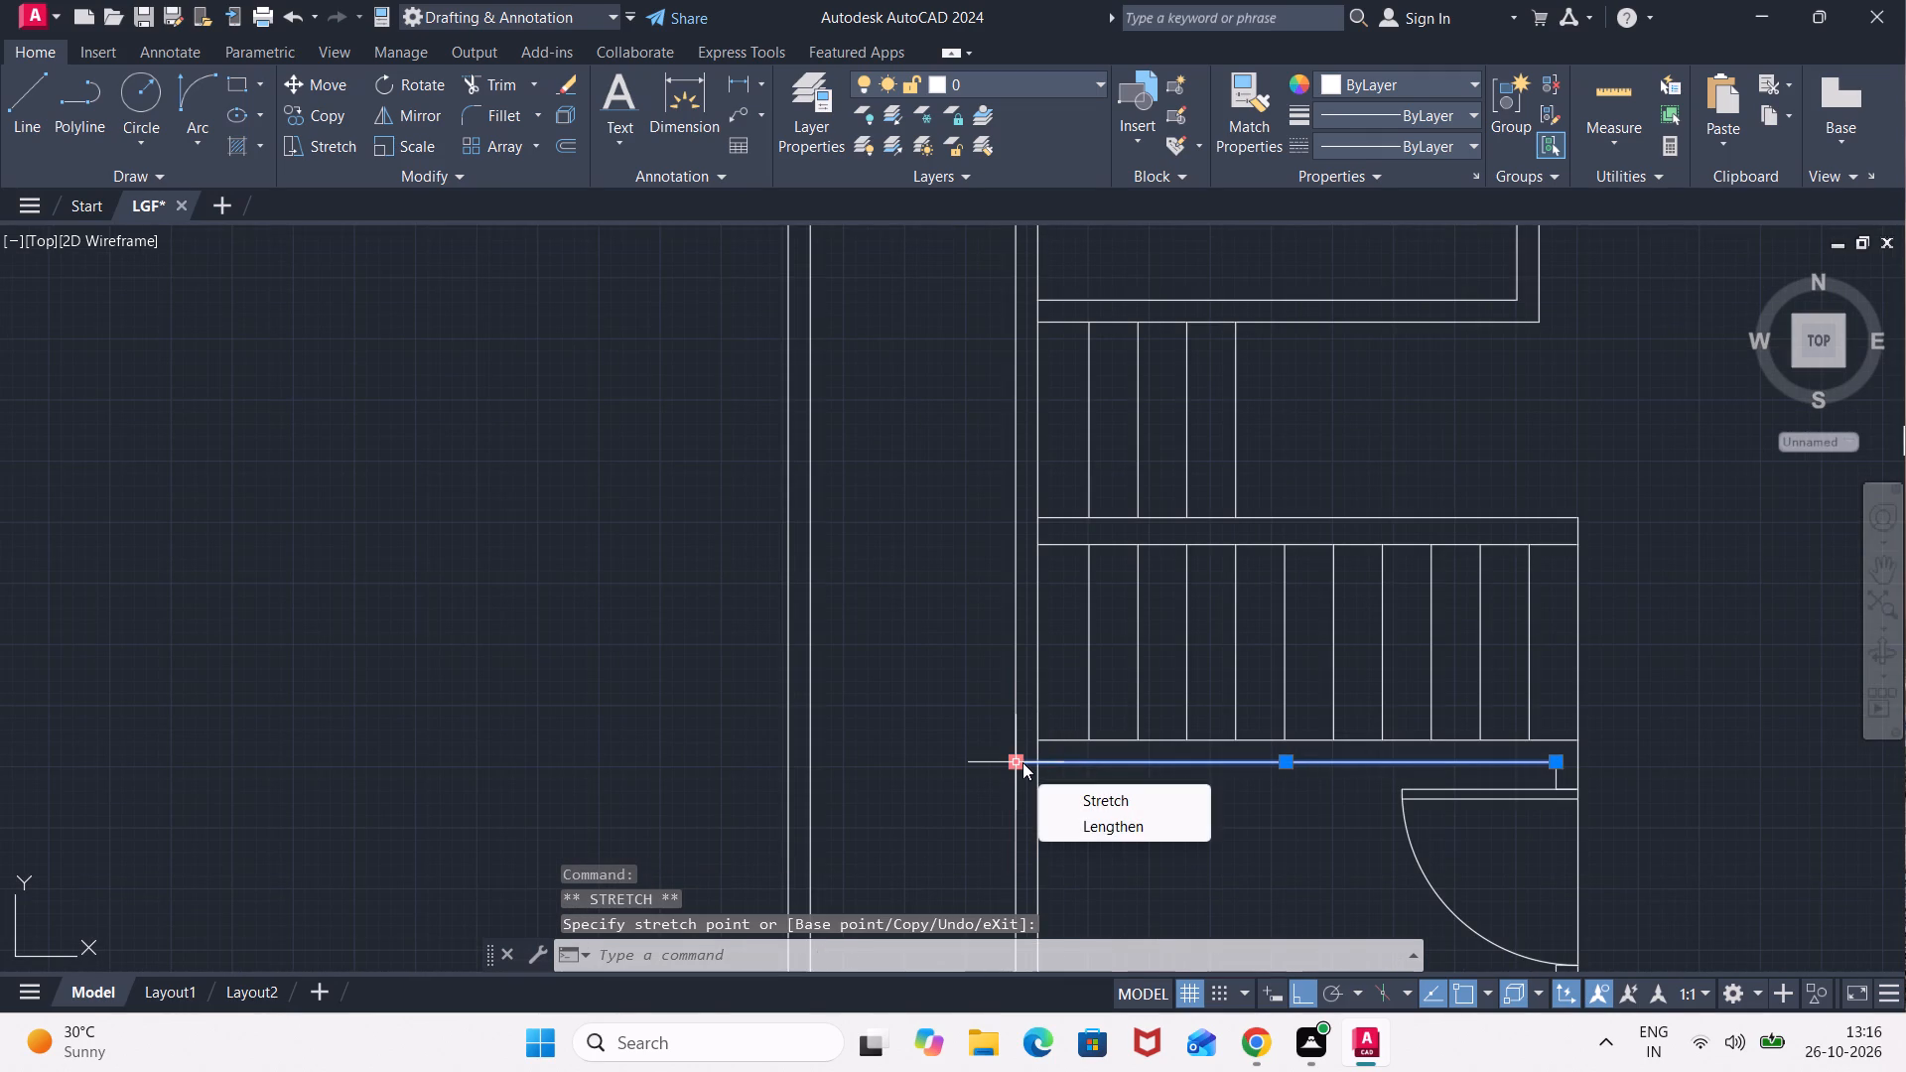
{"action": "key", "text": "Escape"}
{"action": "key", "text": "Escape"}
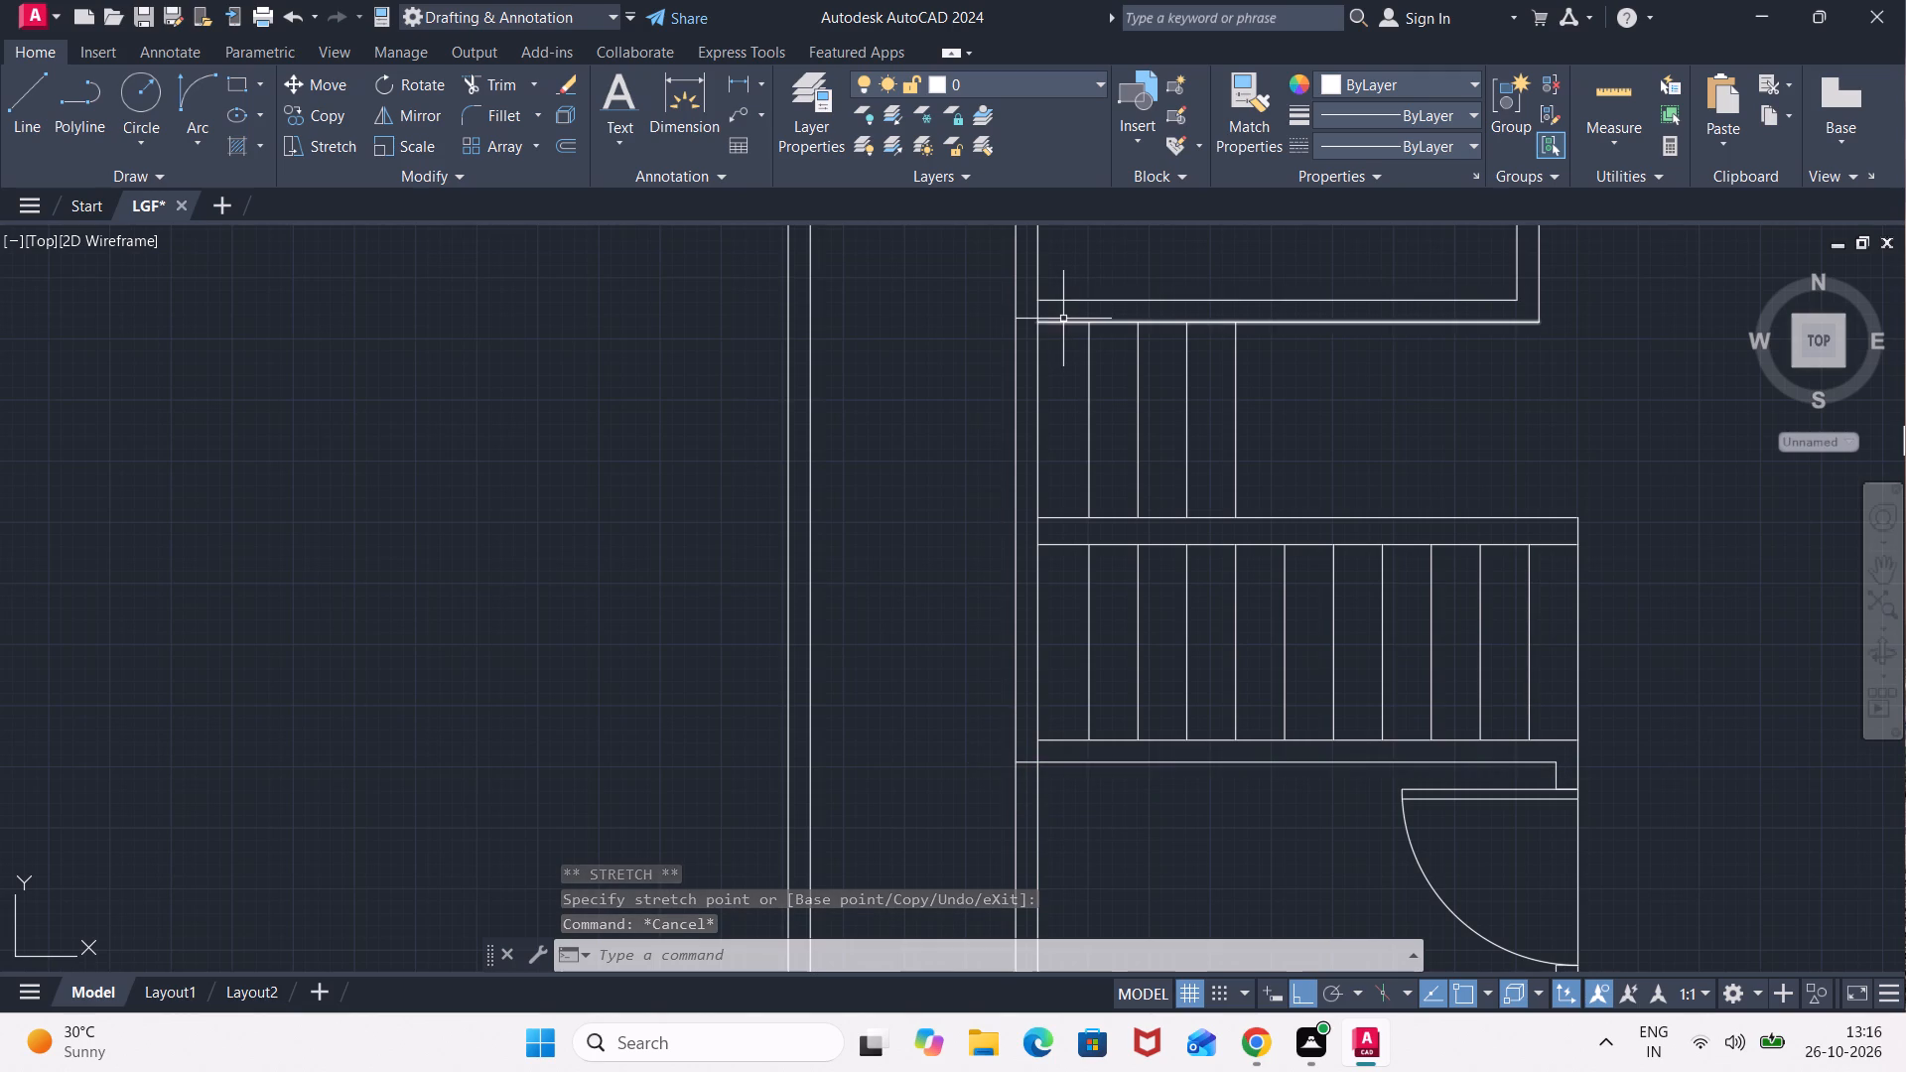
{"action": "left_click", "coordinate": [1063, 319]}
{"action": "left_click", "coordinate": [1038, 325]}
{"action": "left_click", "coordinate": [1011, 329]}
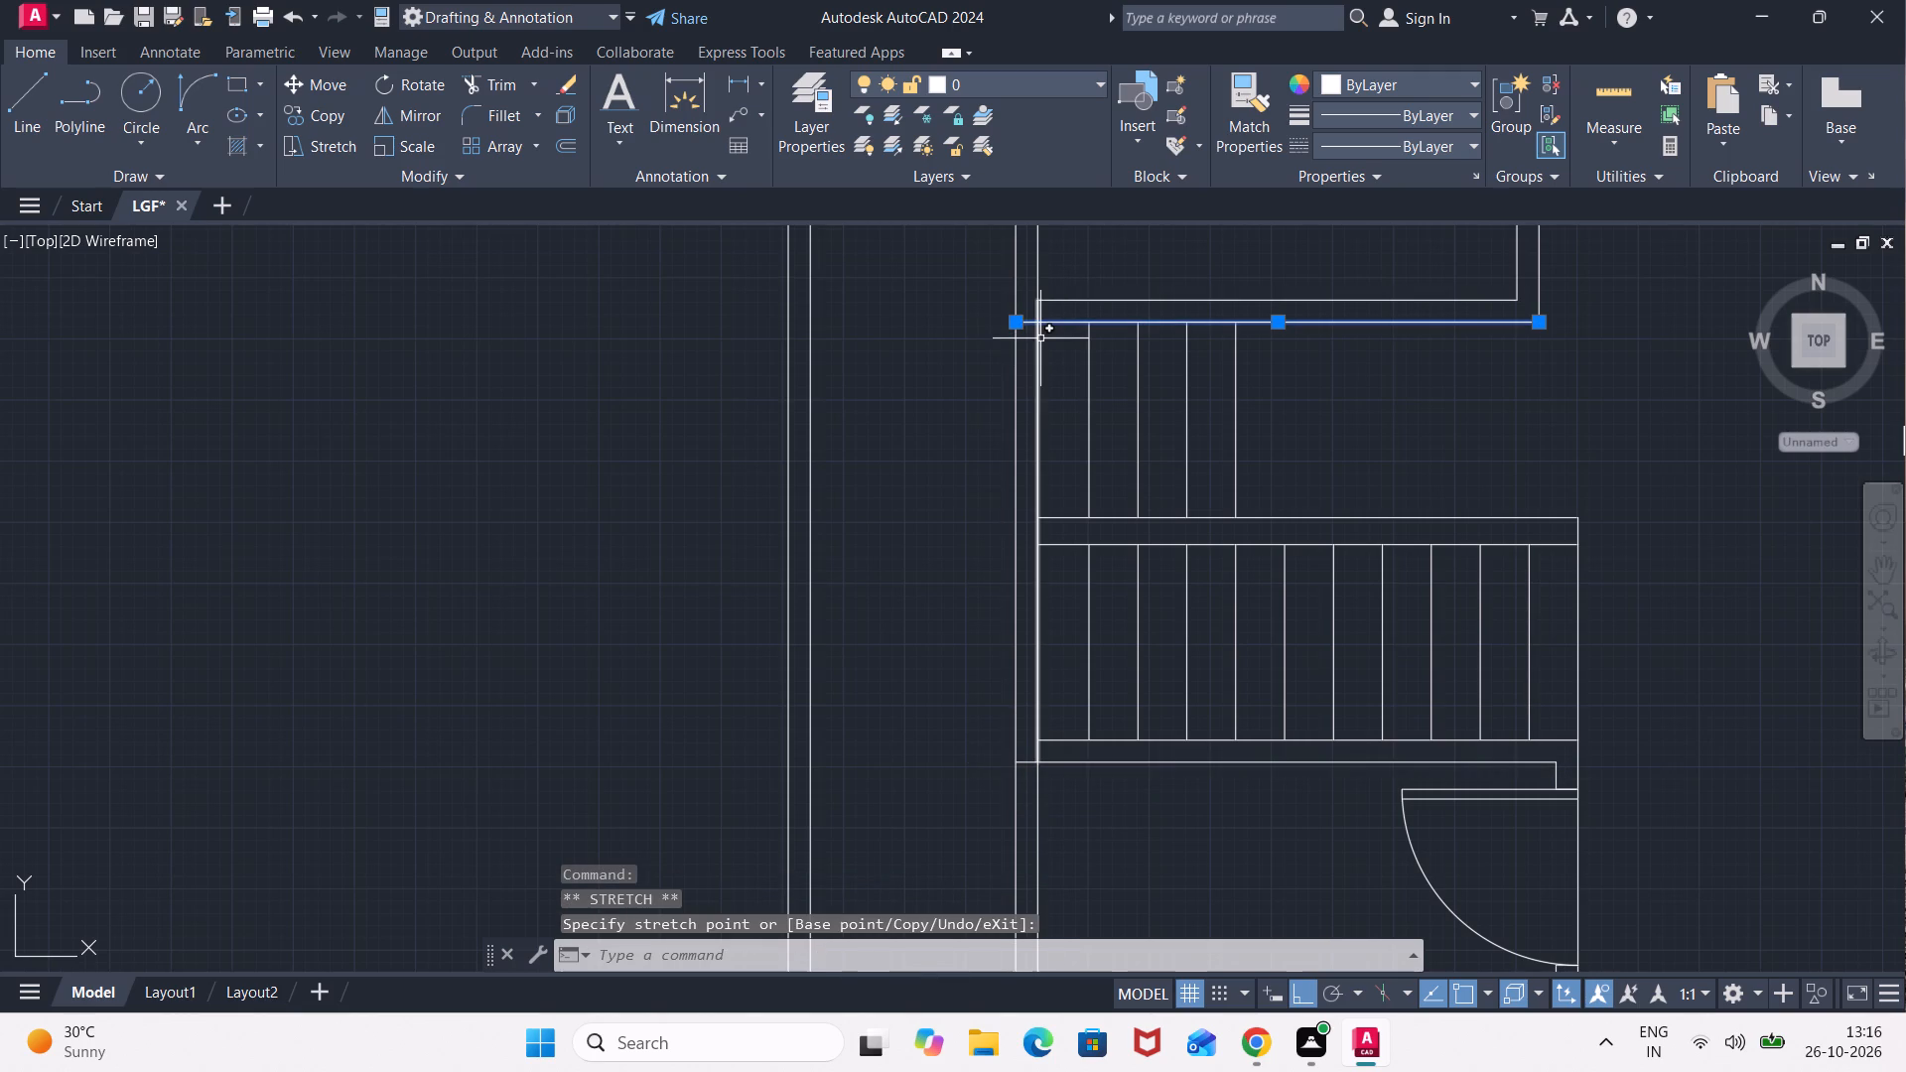
{"action": "key", "text": "Escape"}
{"action": "key", "text": "Escape"}
Trim the outer-wall face line beside the staircase and the inner-line pieces inside the toilet and study room wall thicknesses.
{"action": "type", "text": "TR"}
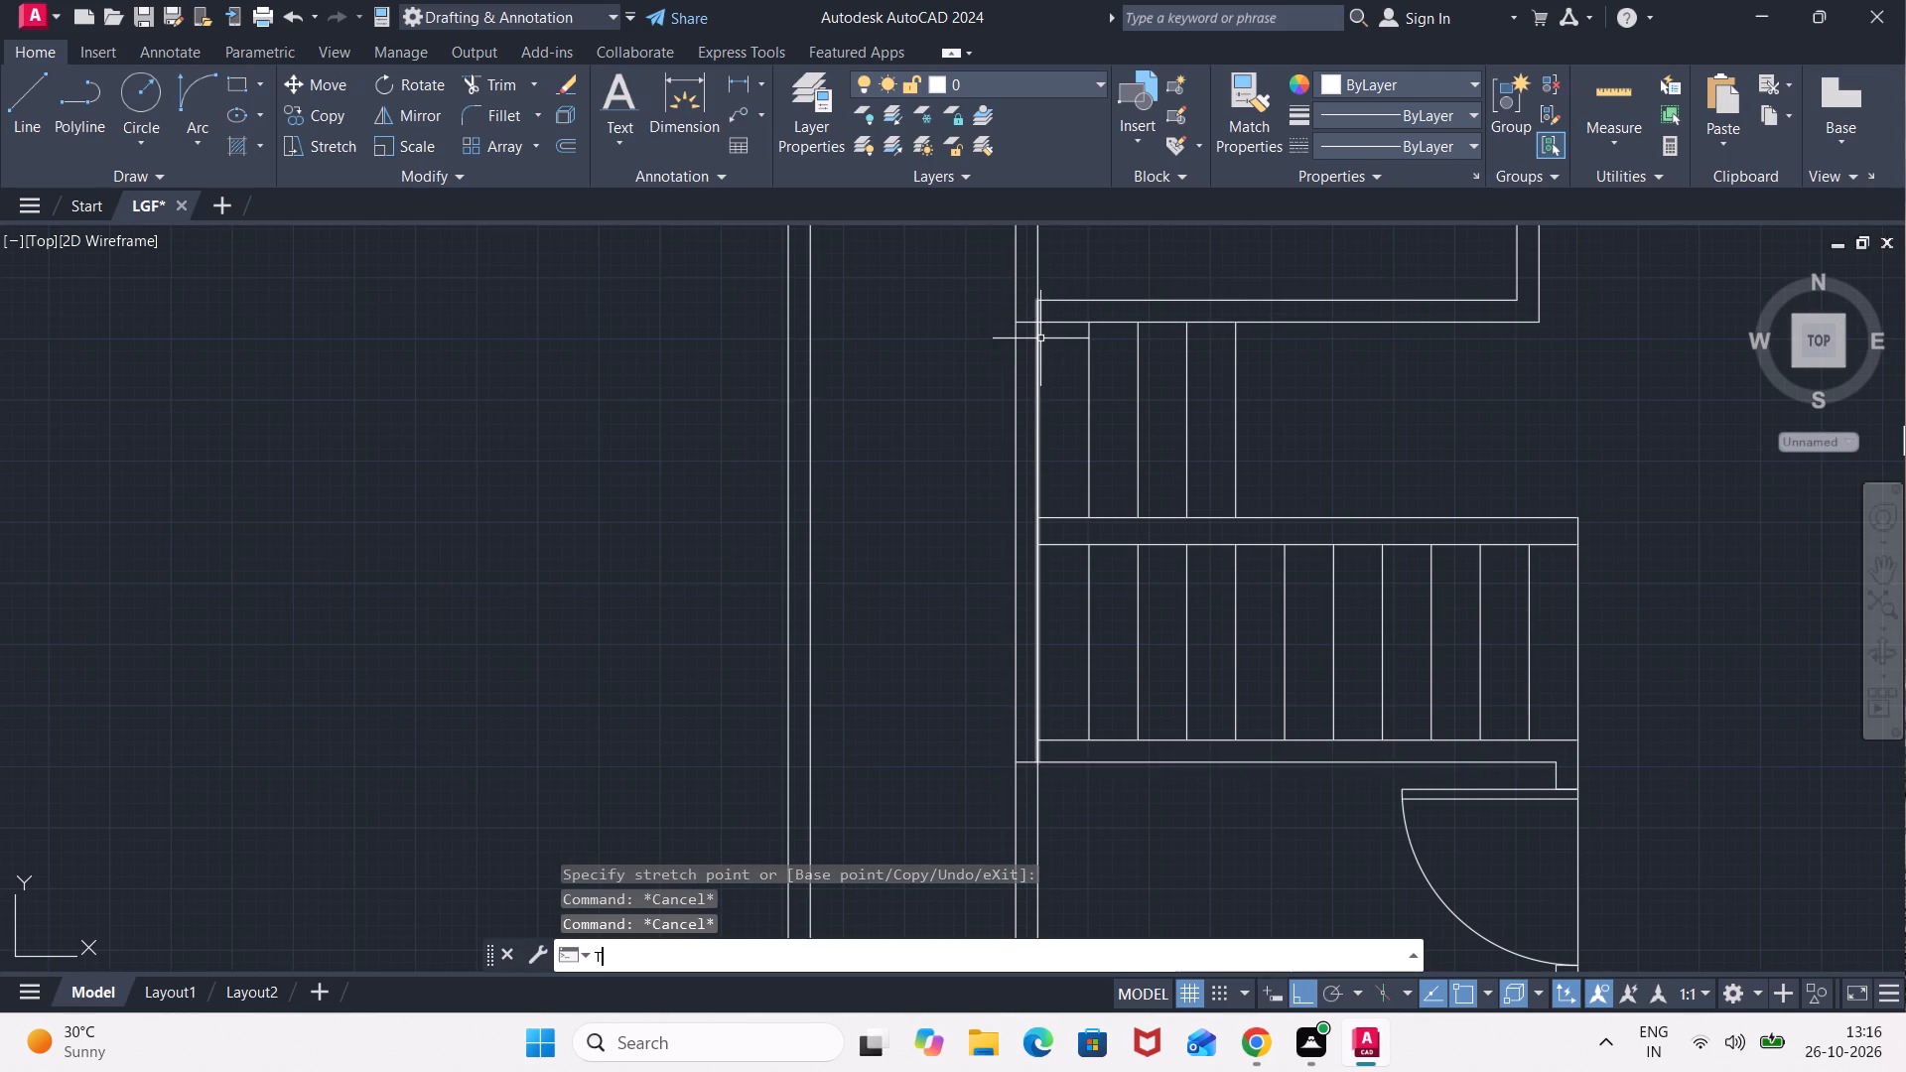
{"action": "key", "text": "Return"}
{"action": "left_click", "coordinate": [1045, 310]}
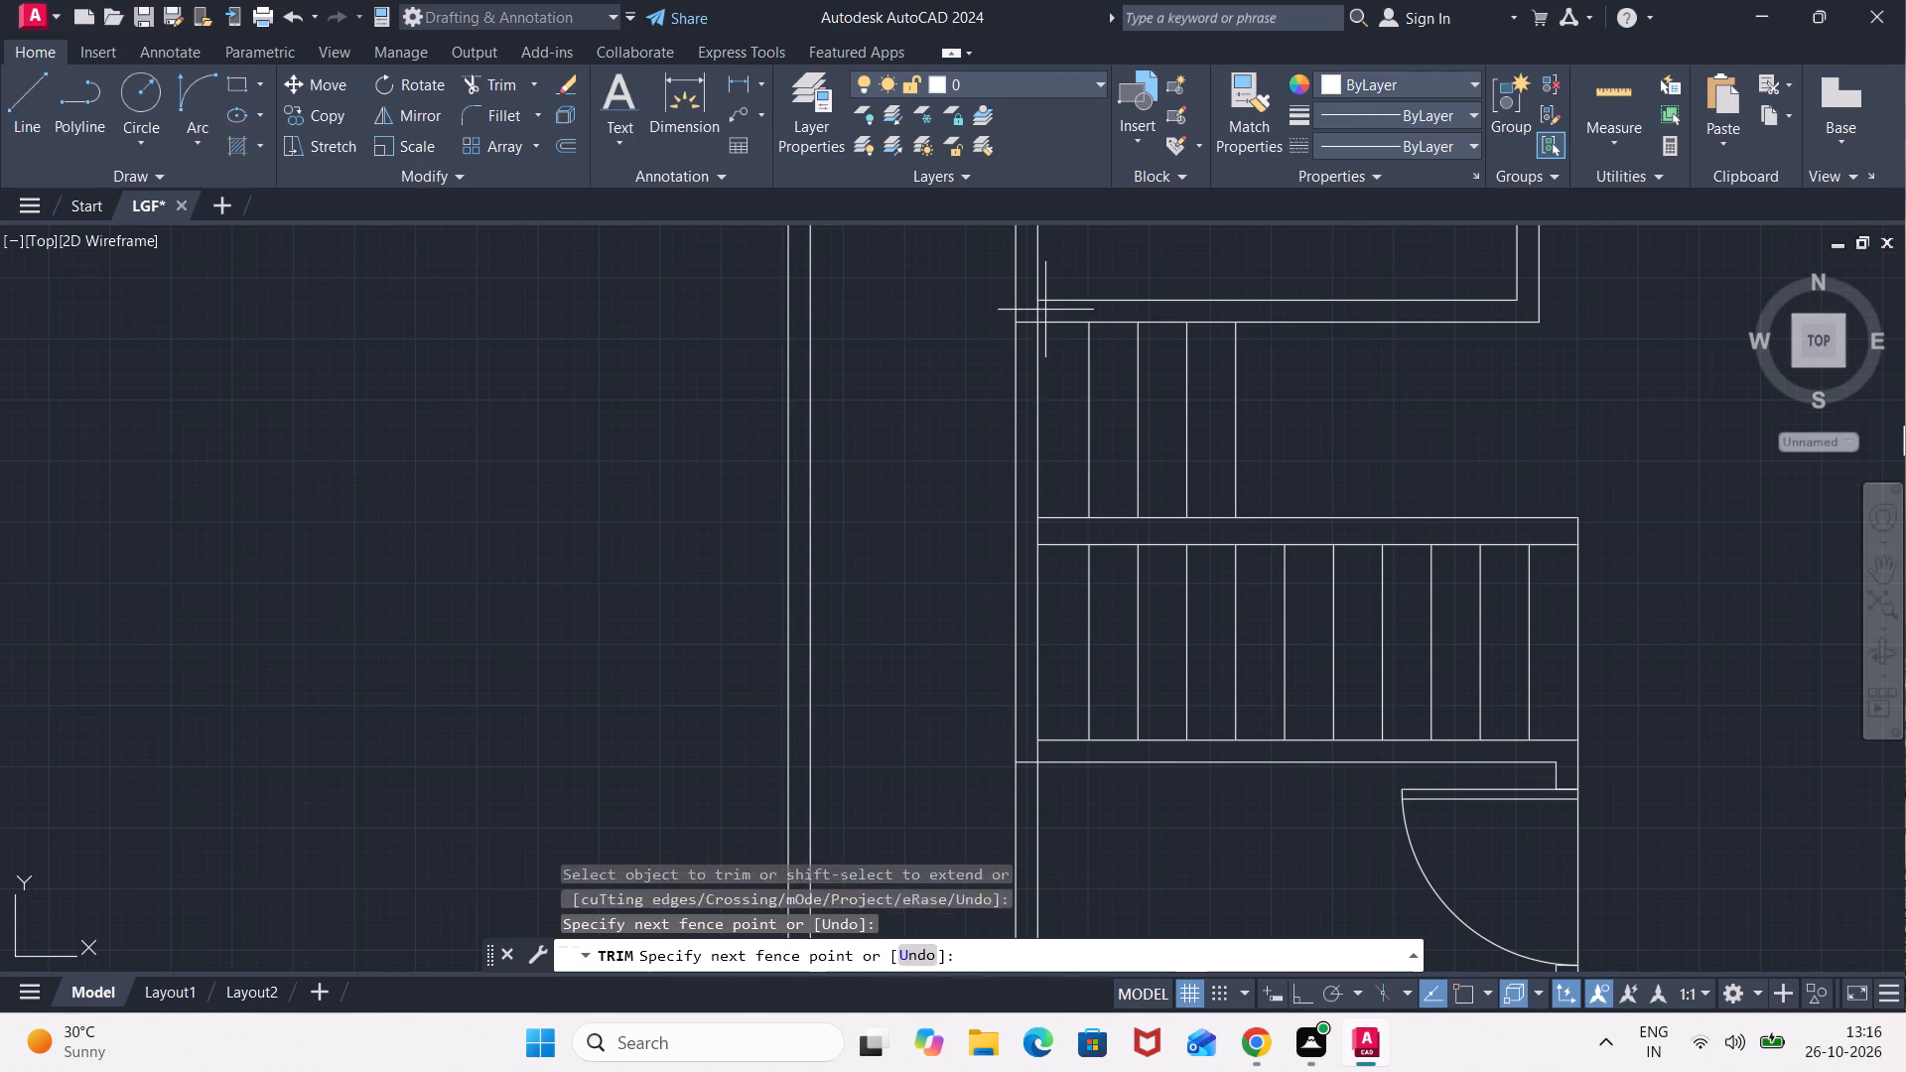
{"action": "left_click", "coordinate": [1034, 310]}
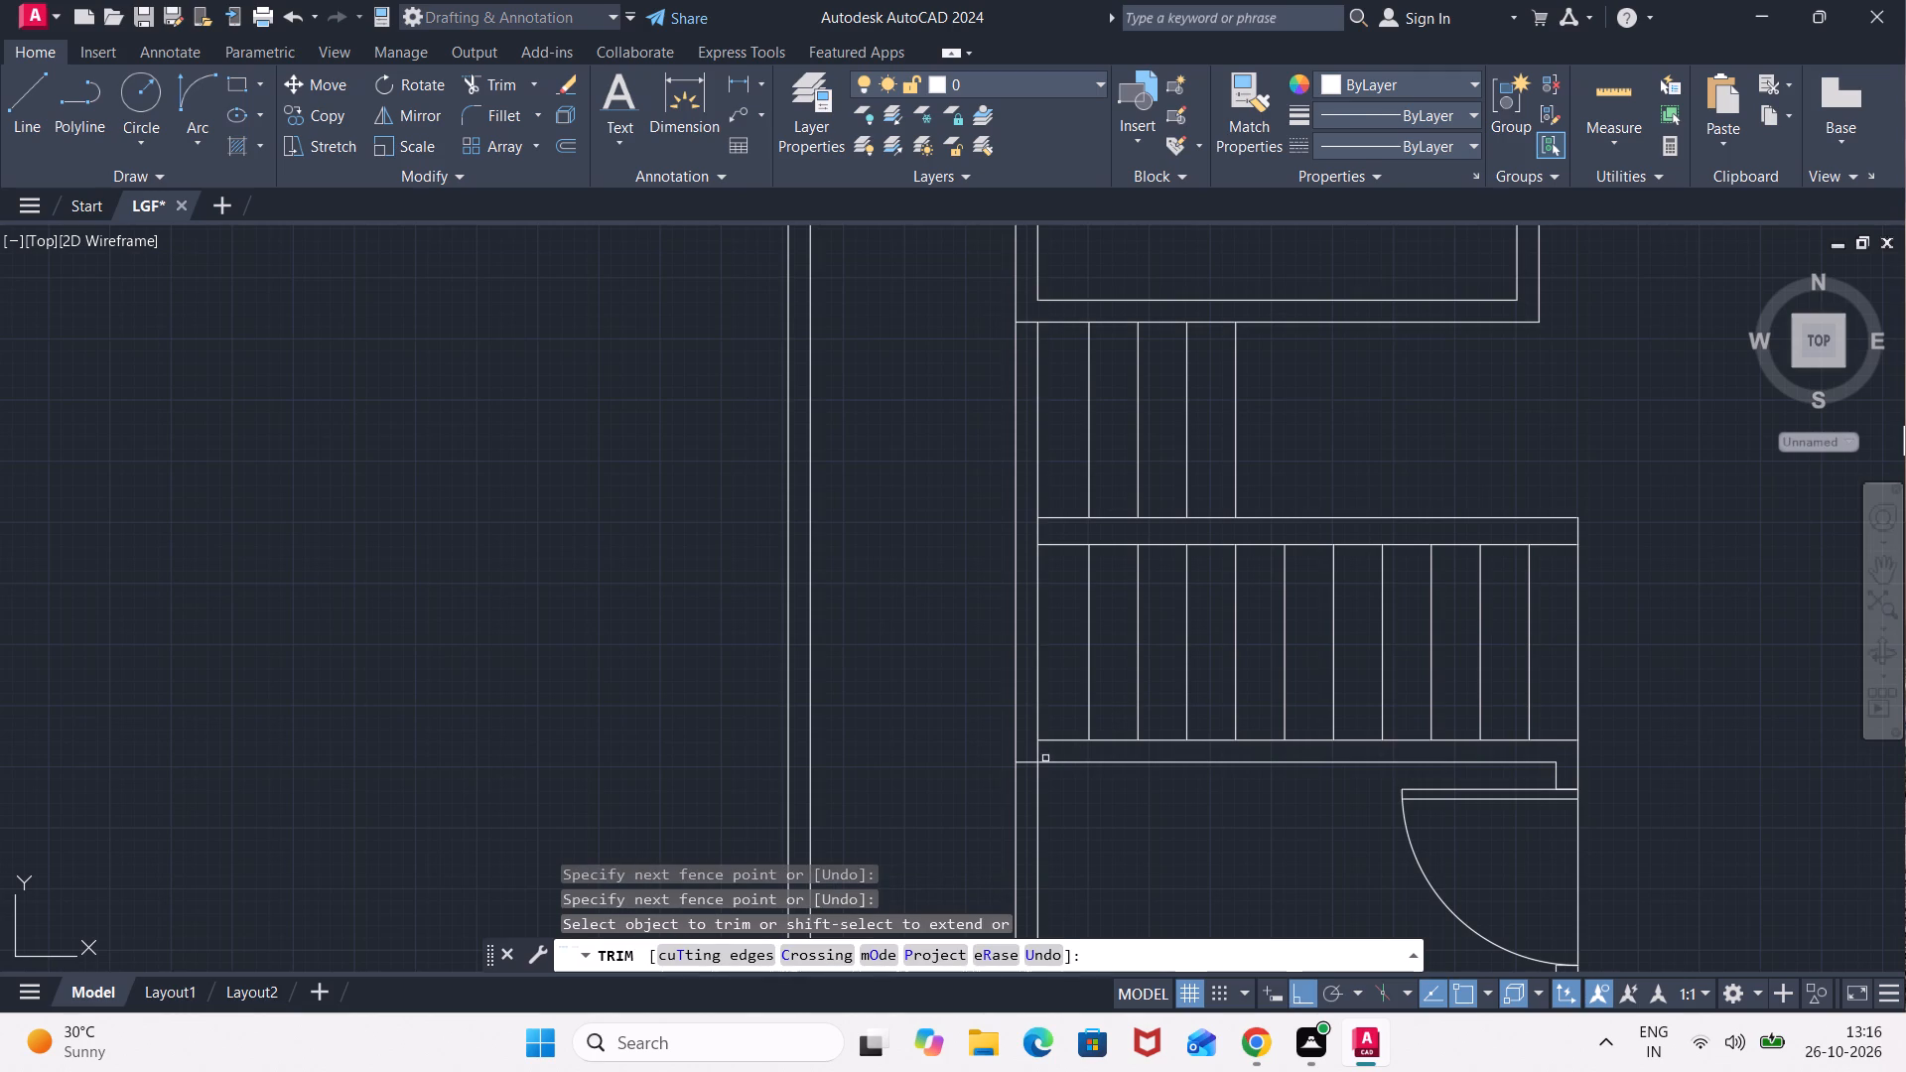
{"action": "left_click", "coordinate": [1038, 754]}
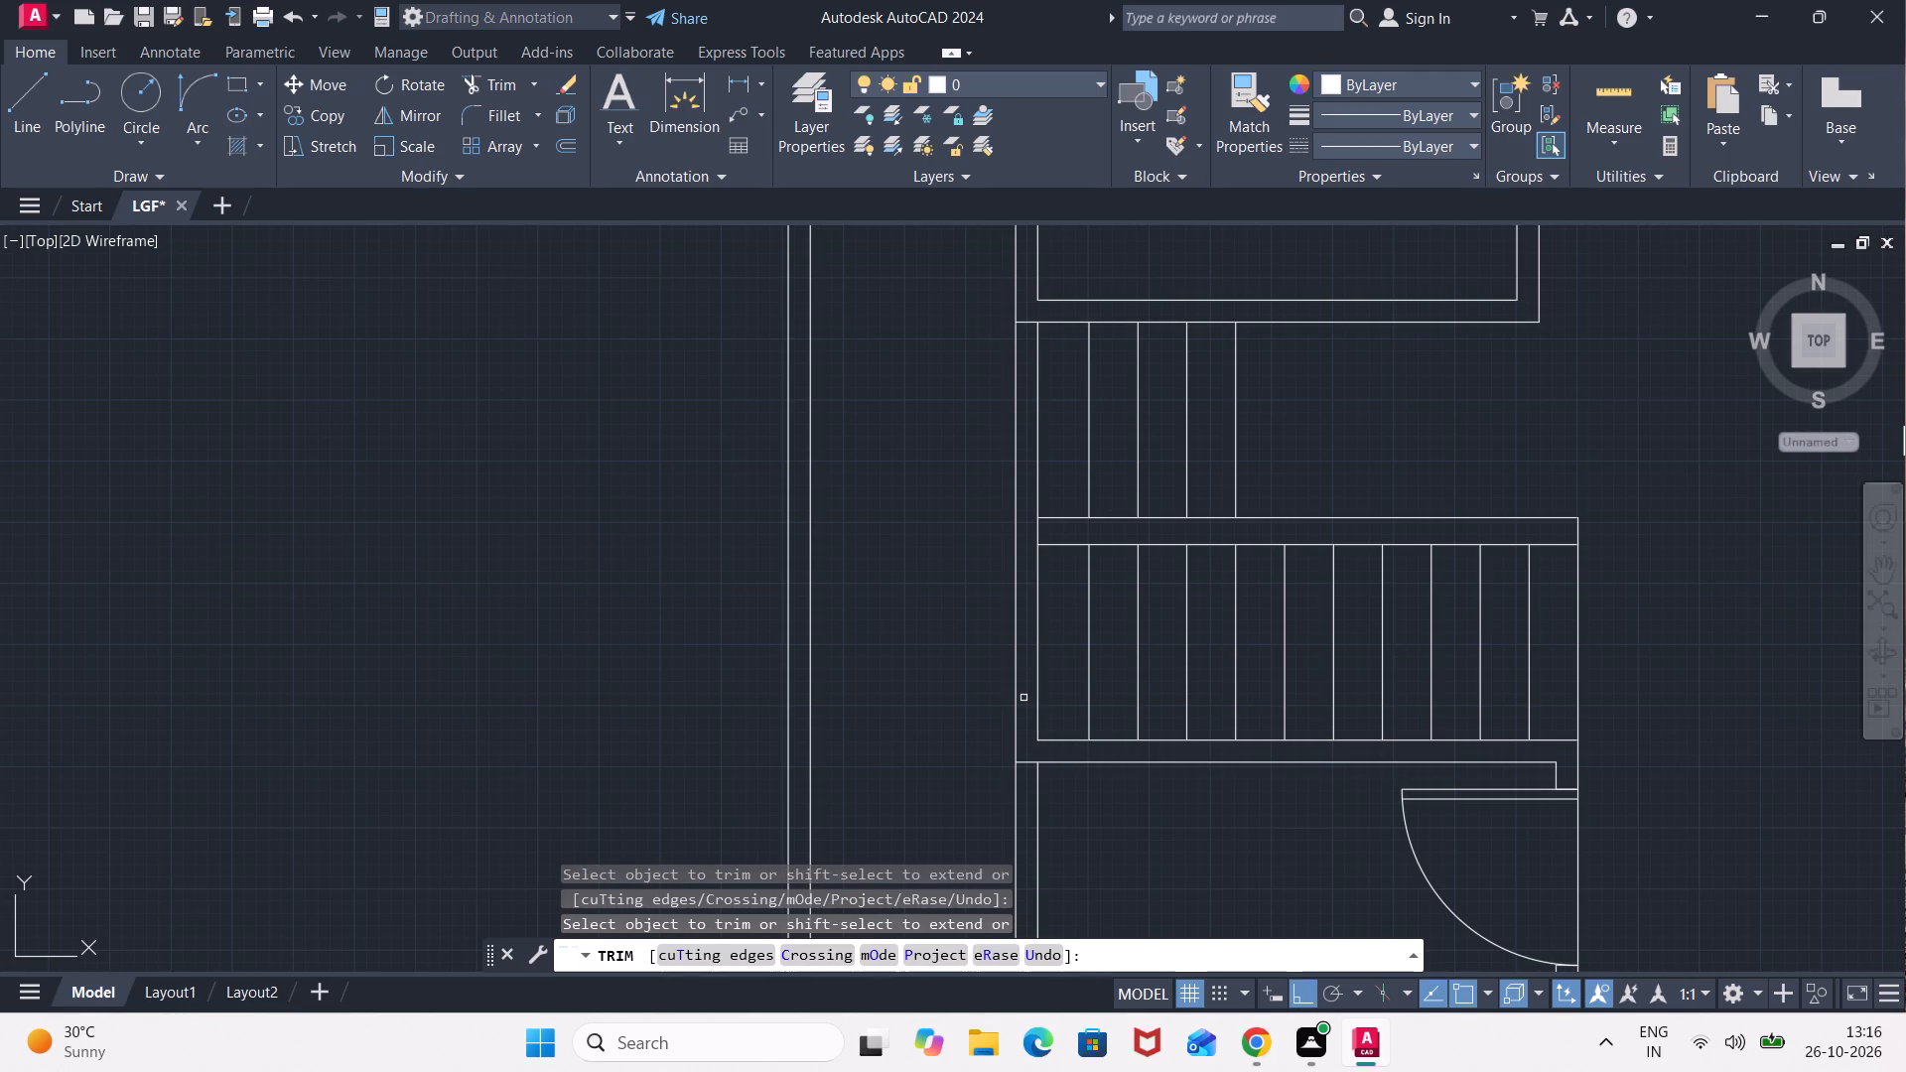
{"action": "left_click", "coordinate": [1025, 697]}
{"action": "left_click", "coordinate": [971, 712]}
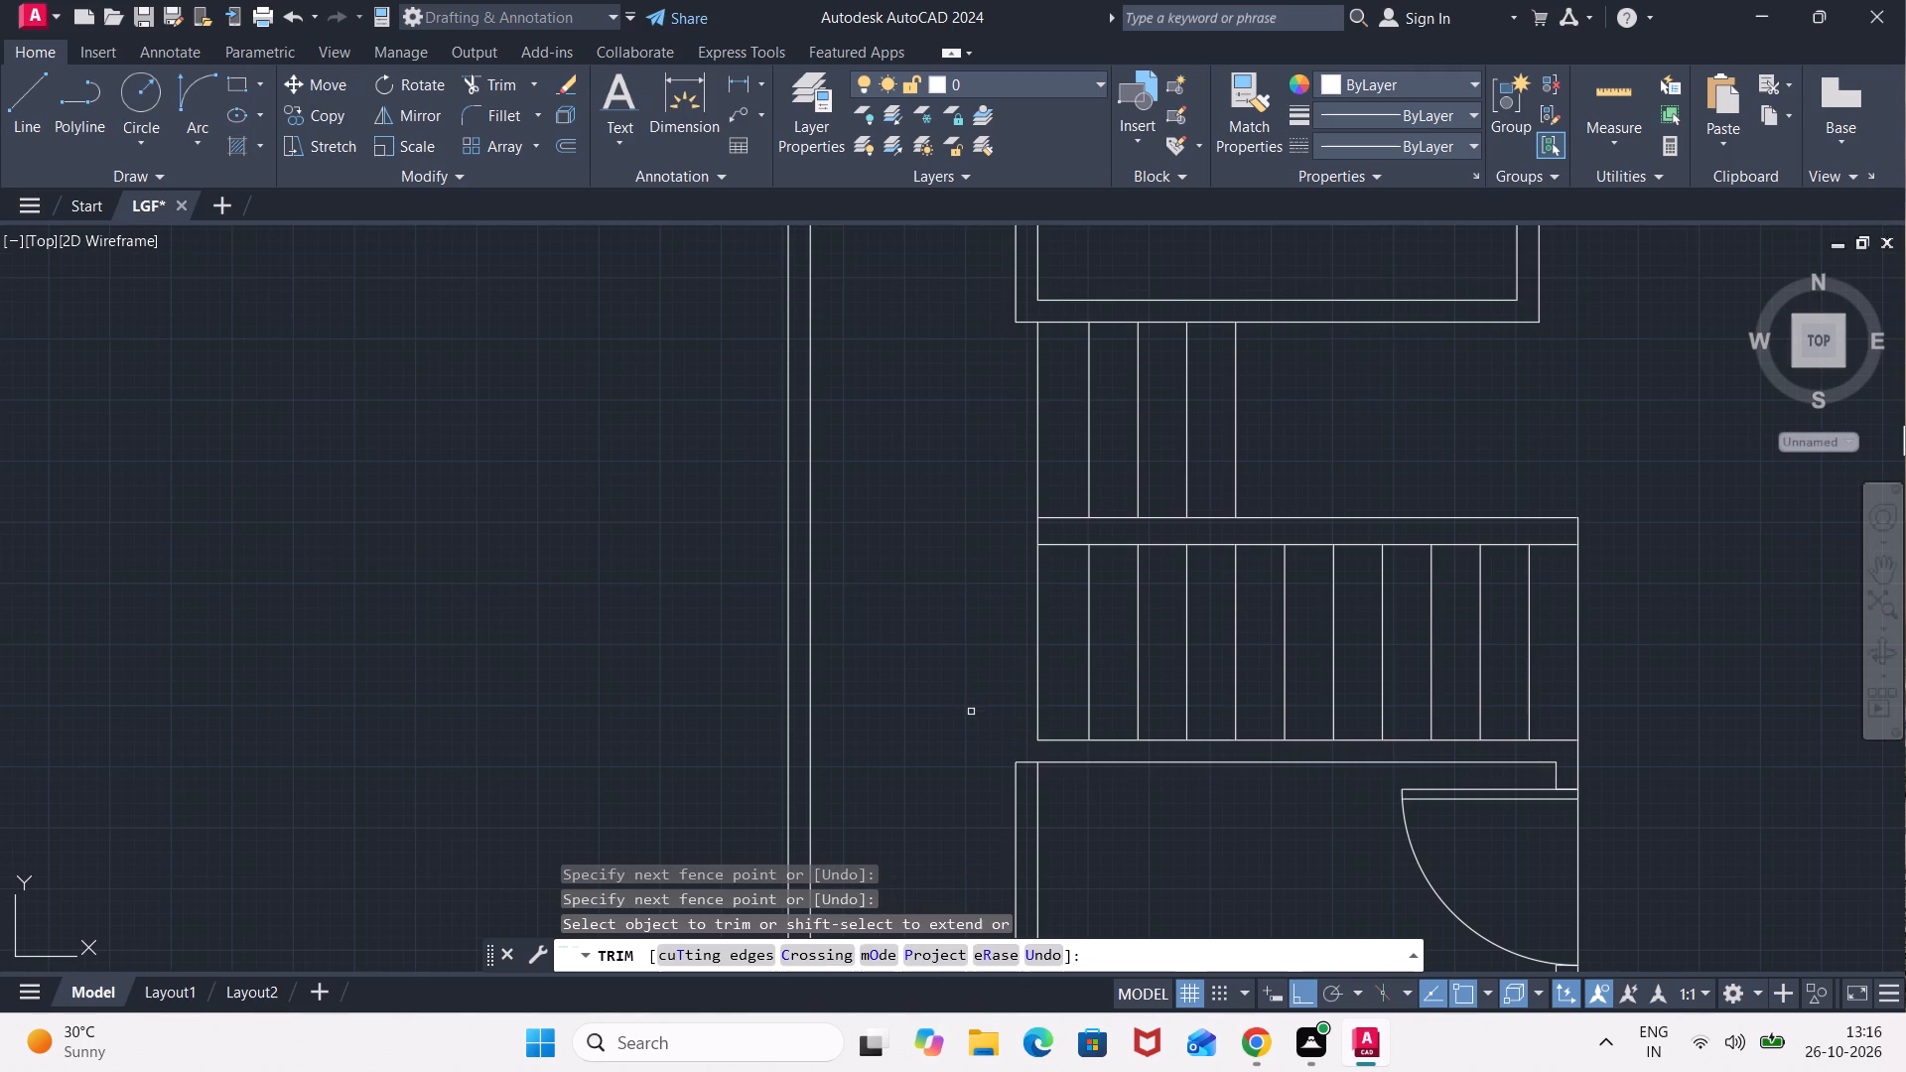
{"action": "scroll", "coordinate": [1018, 681], "scroll_direction": "down", "scroll_amount": 2}
{"action": "scroll", "coordinate": [1006, 686], "scroll_direction": "up", "scroll_amount": 1}
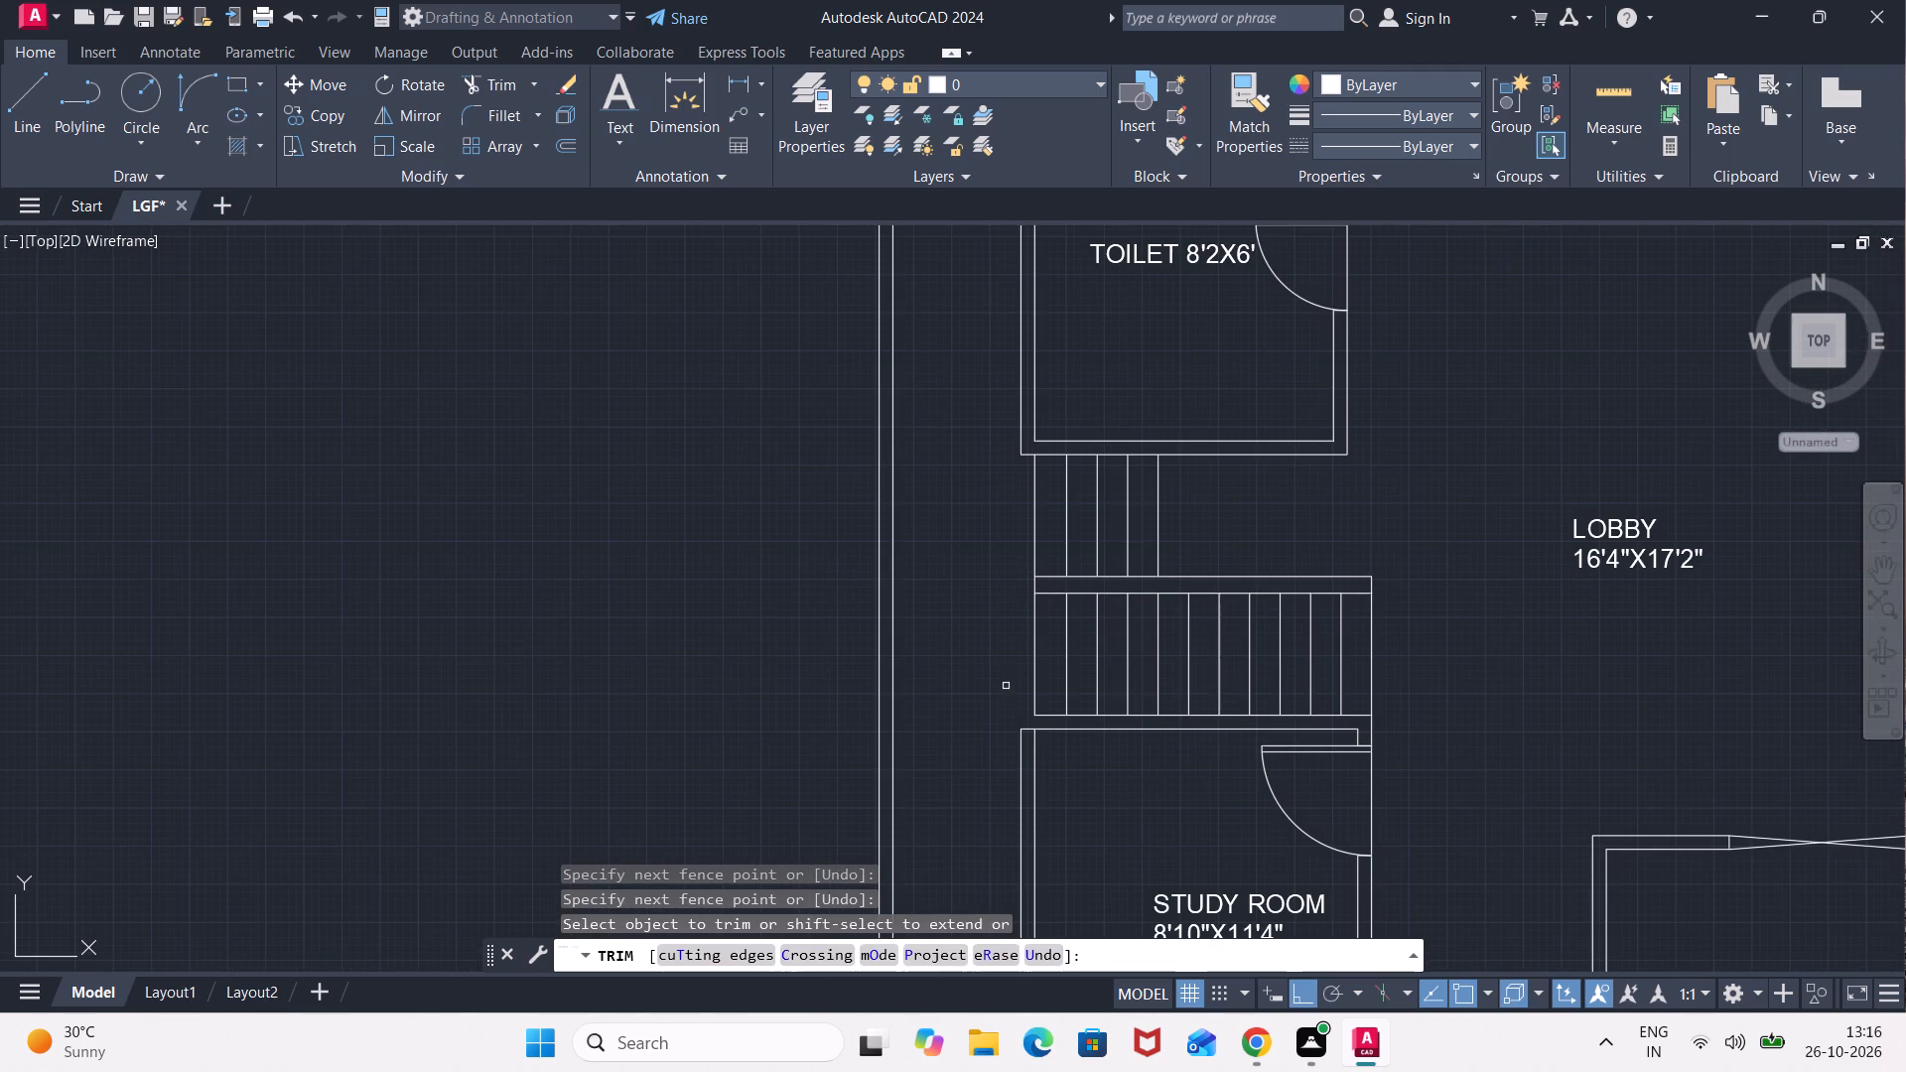
{"action": "key", "text": "Escape"}
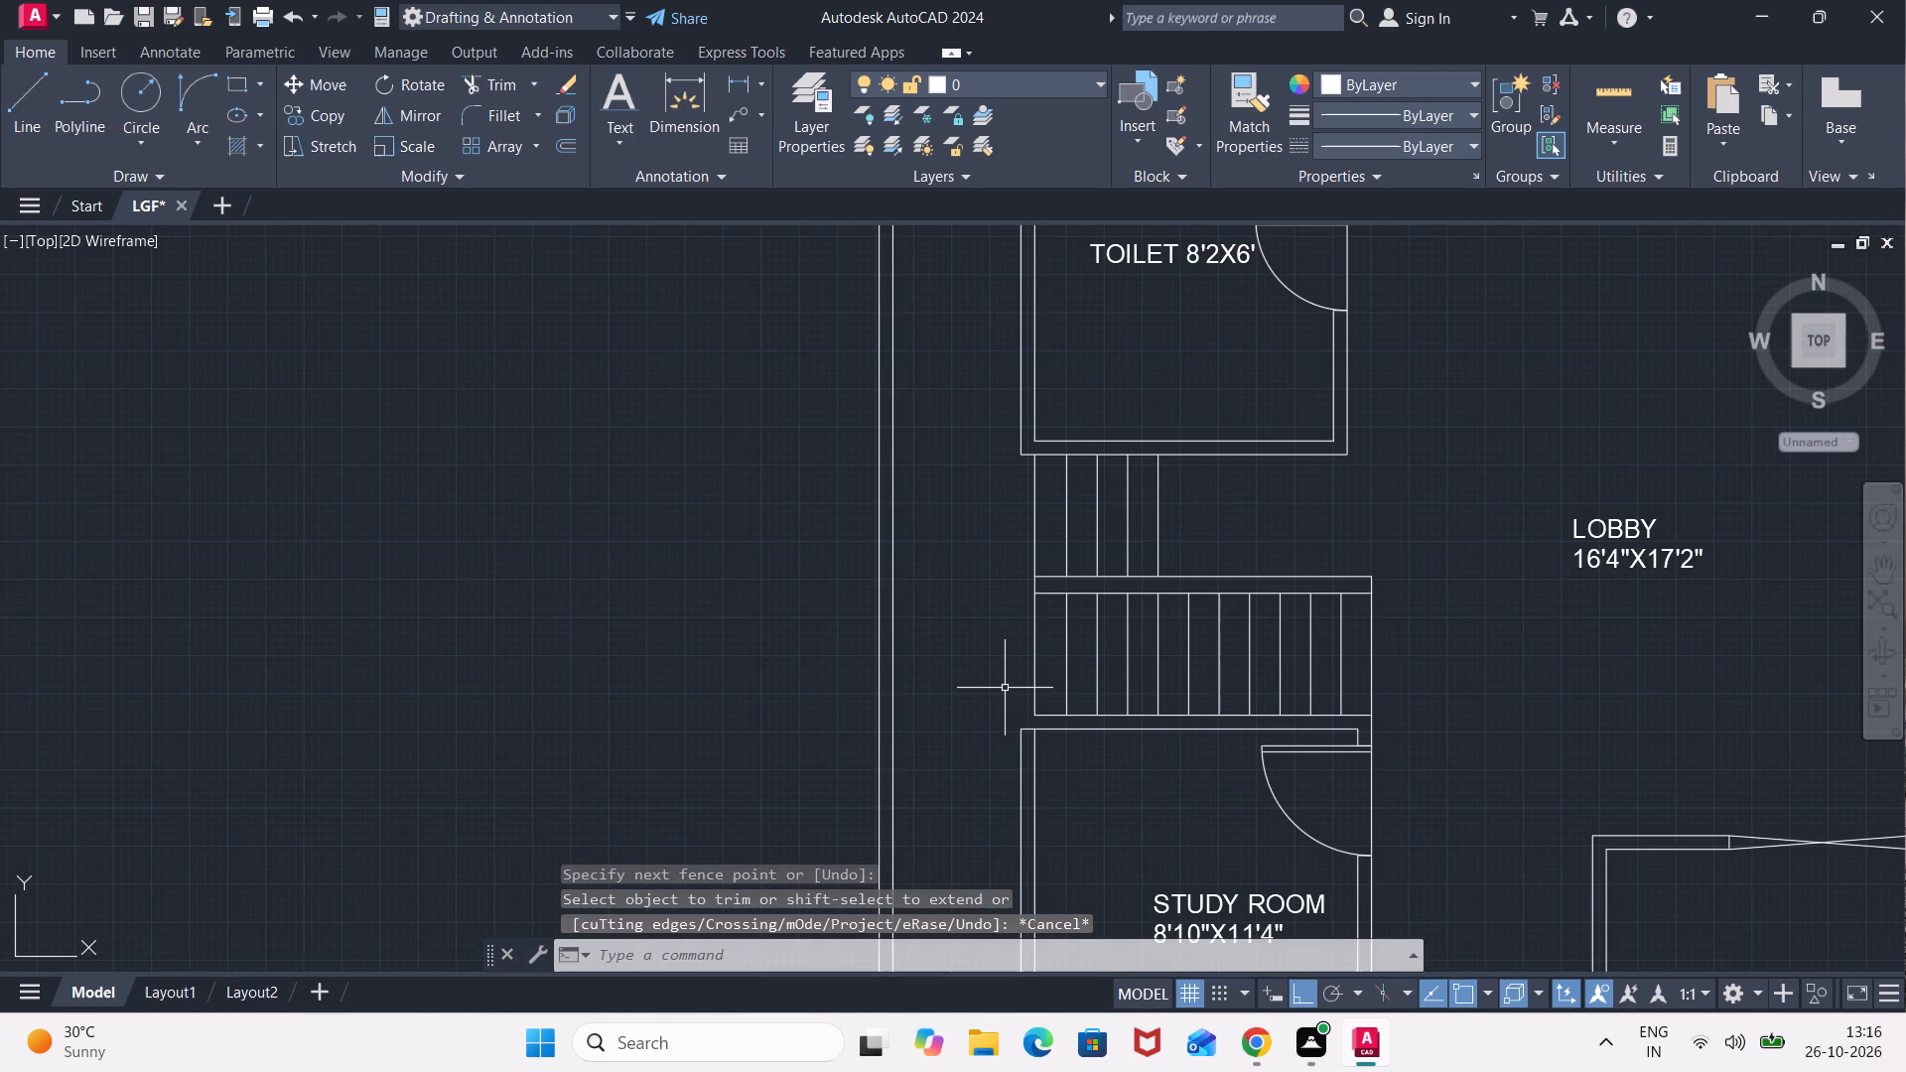
Stretch the line along the bottom of the lower flight outward to align with the outer face of the study room's wall.
{"action": "scroll", "coordinate": [1043, 736], "scroll_direction": "up", "scroll_amount": 2}
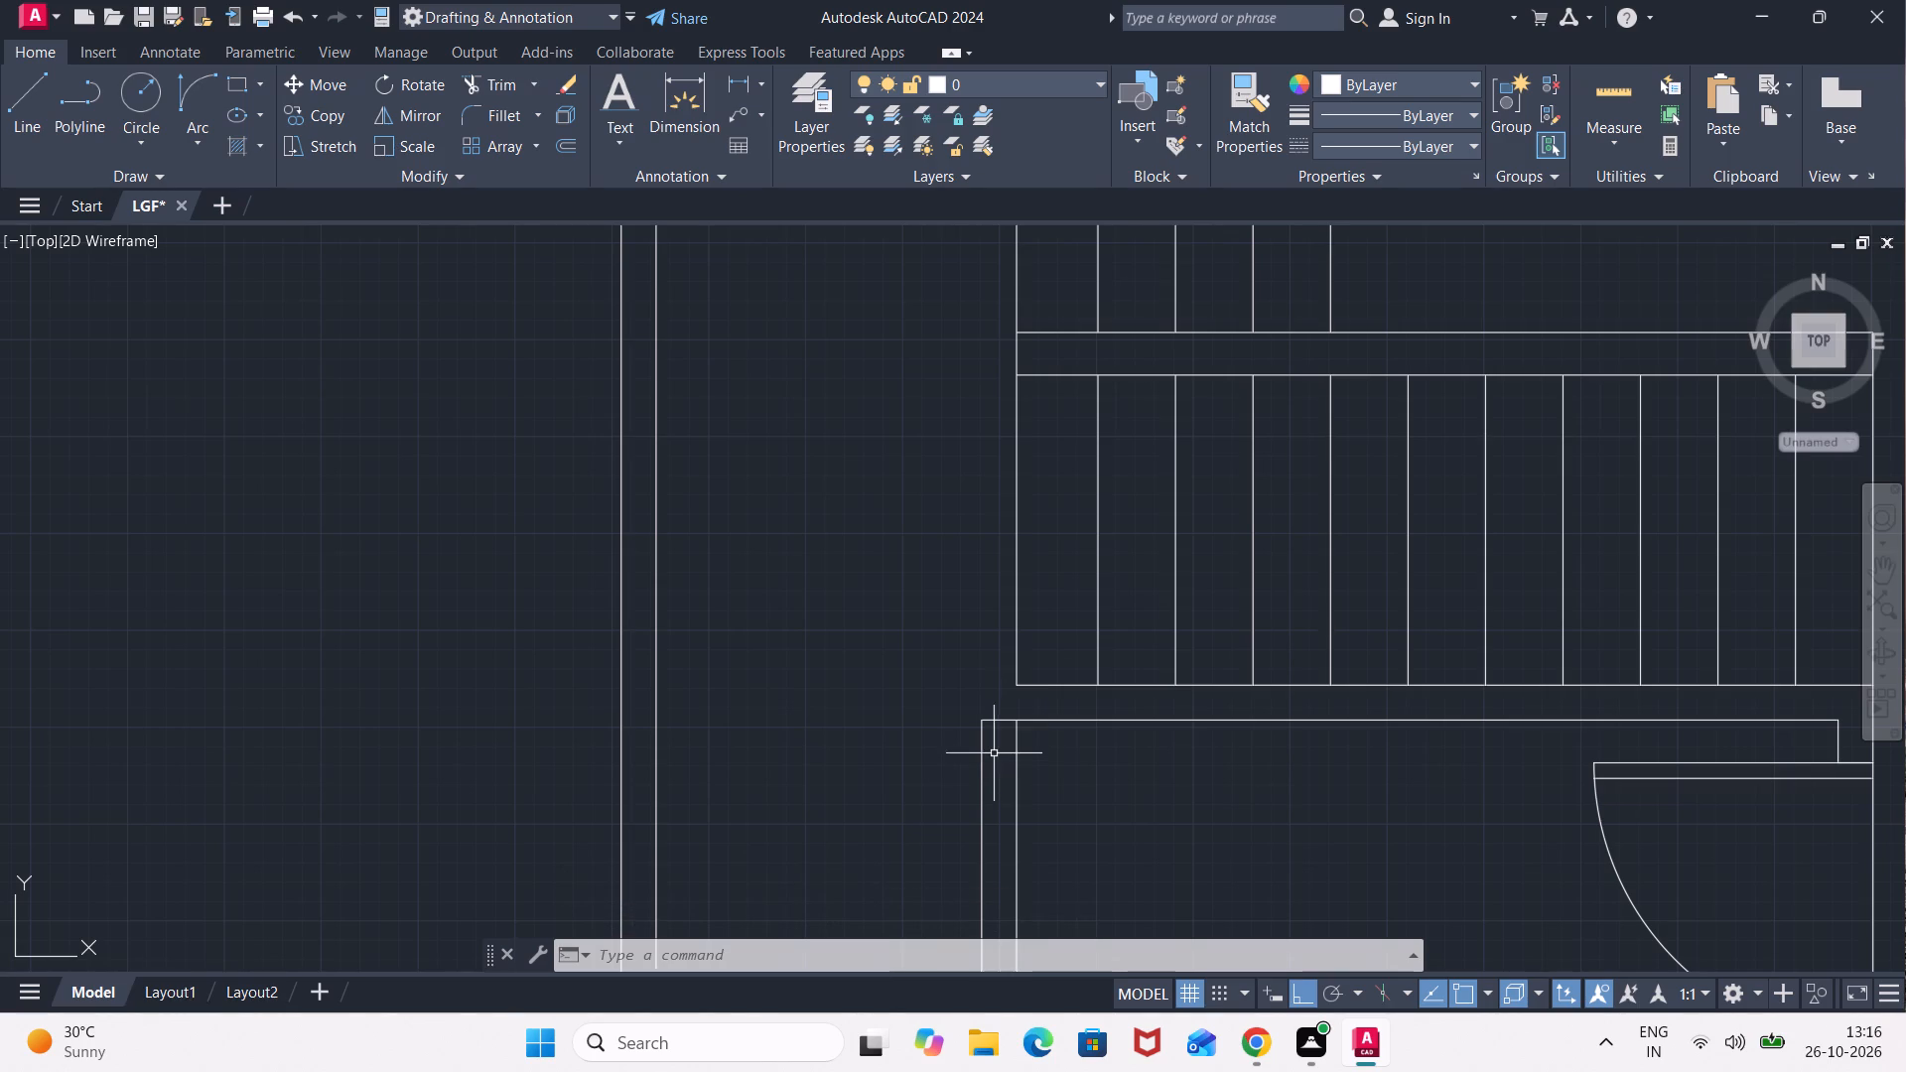
{"action": "left_click", "coordinate": [1027, 690]}
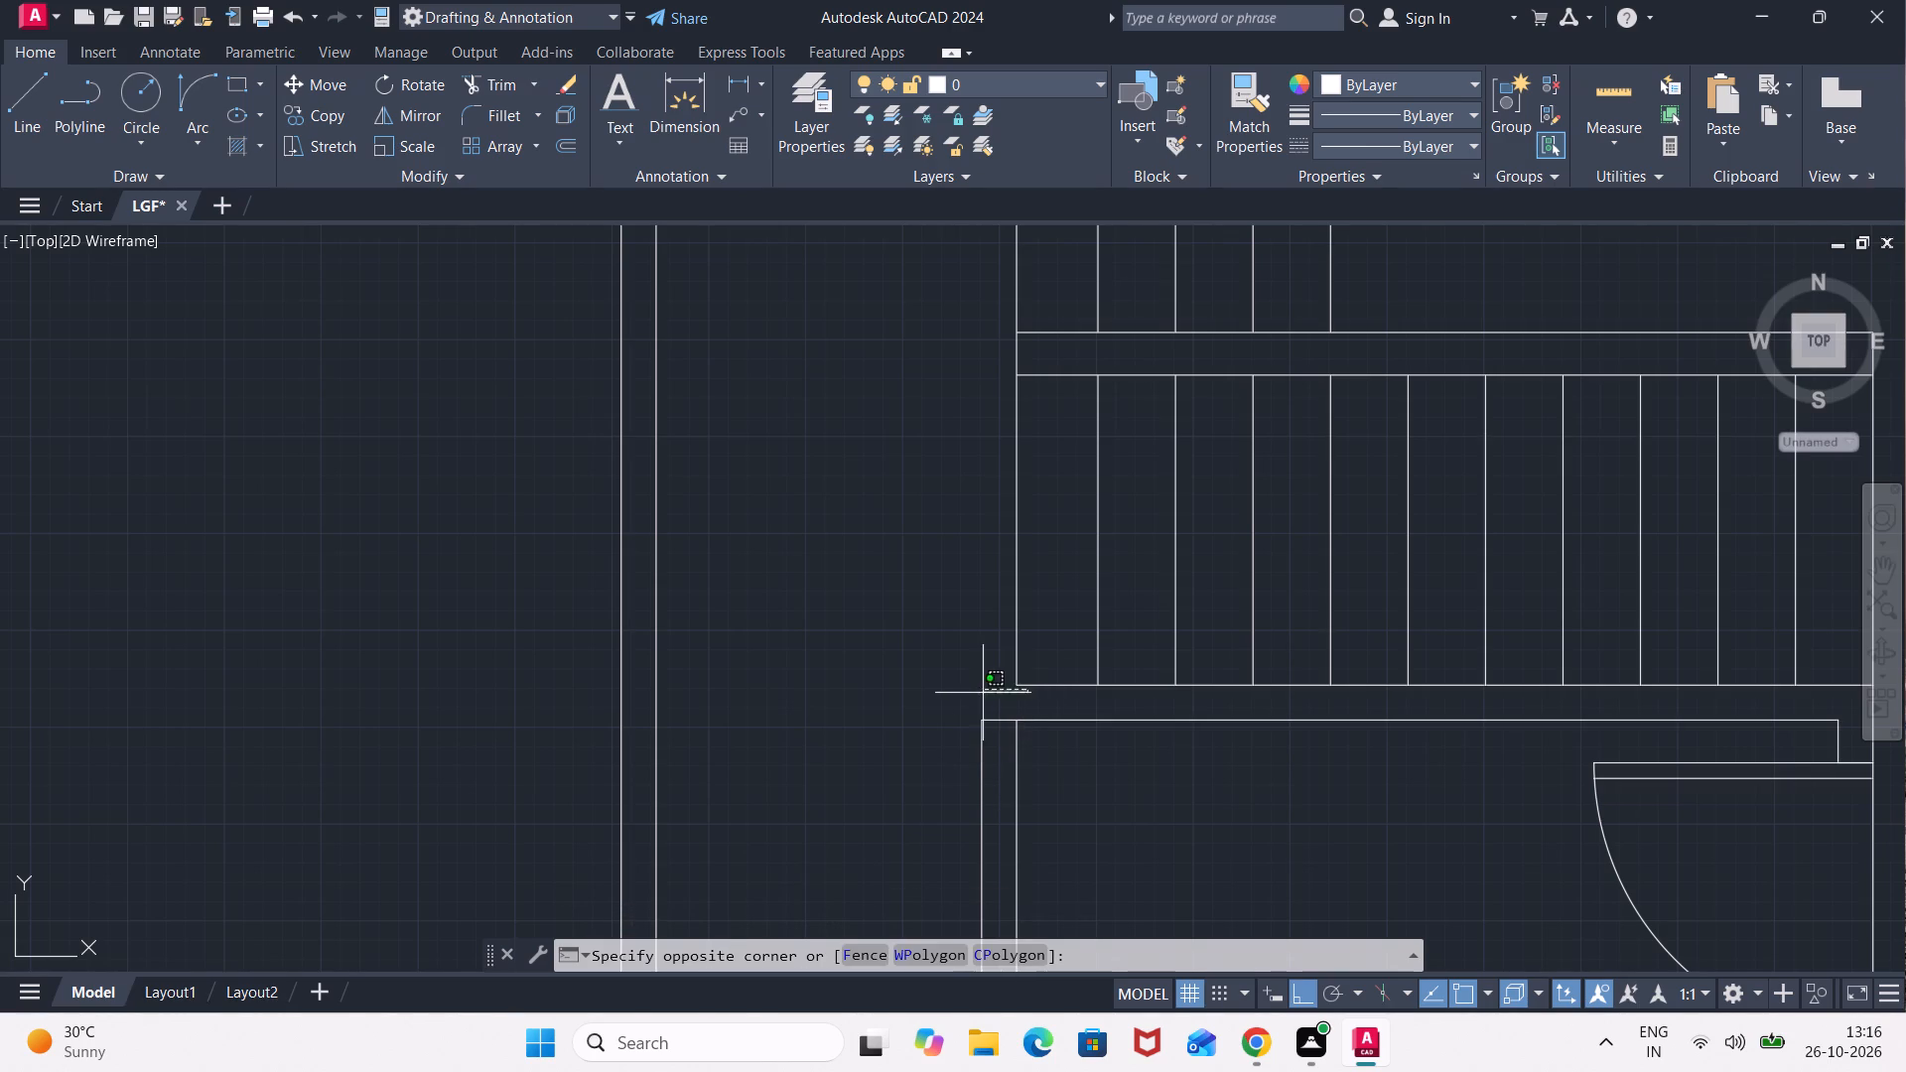
{"action": "left_click", "coordinate": [1033, 690]}
{"action": "left_click", "coordinate": [1040, 683]}
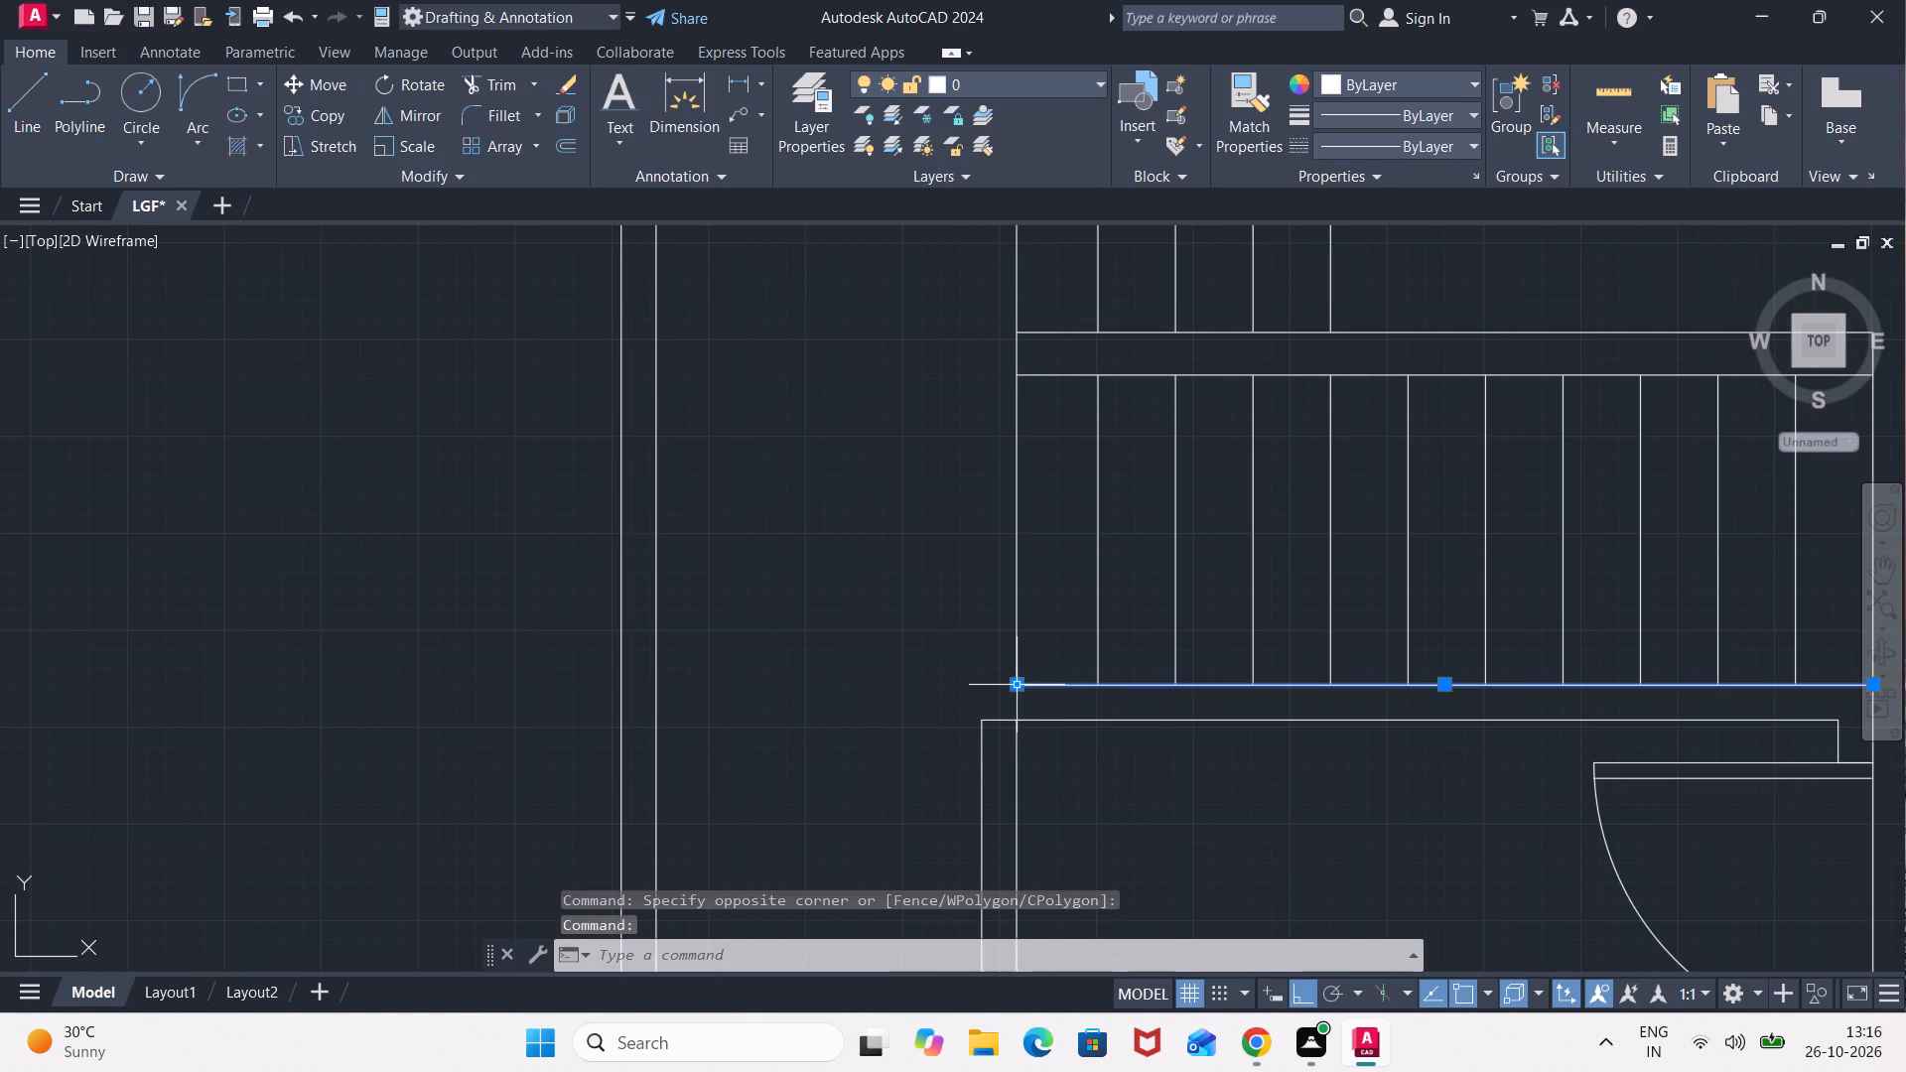
{"action": "left_click", "coordinate": [1010, 689]}
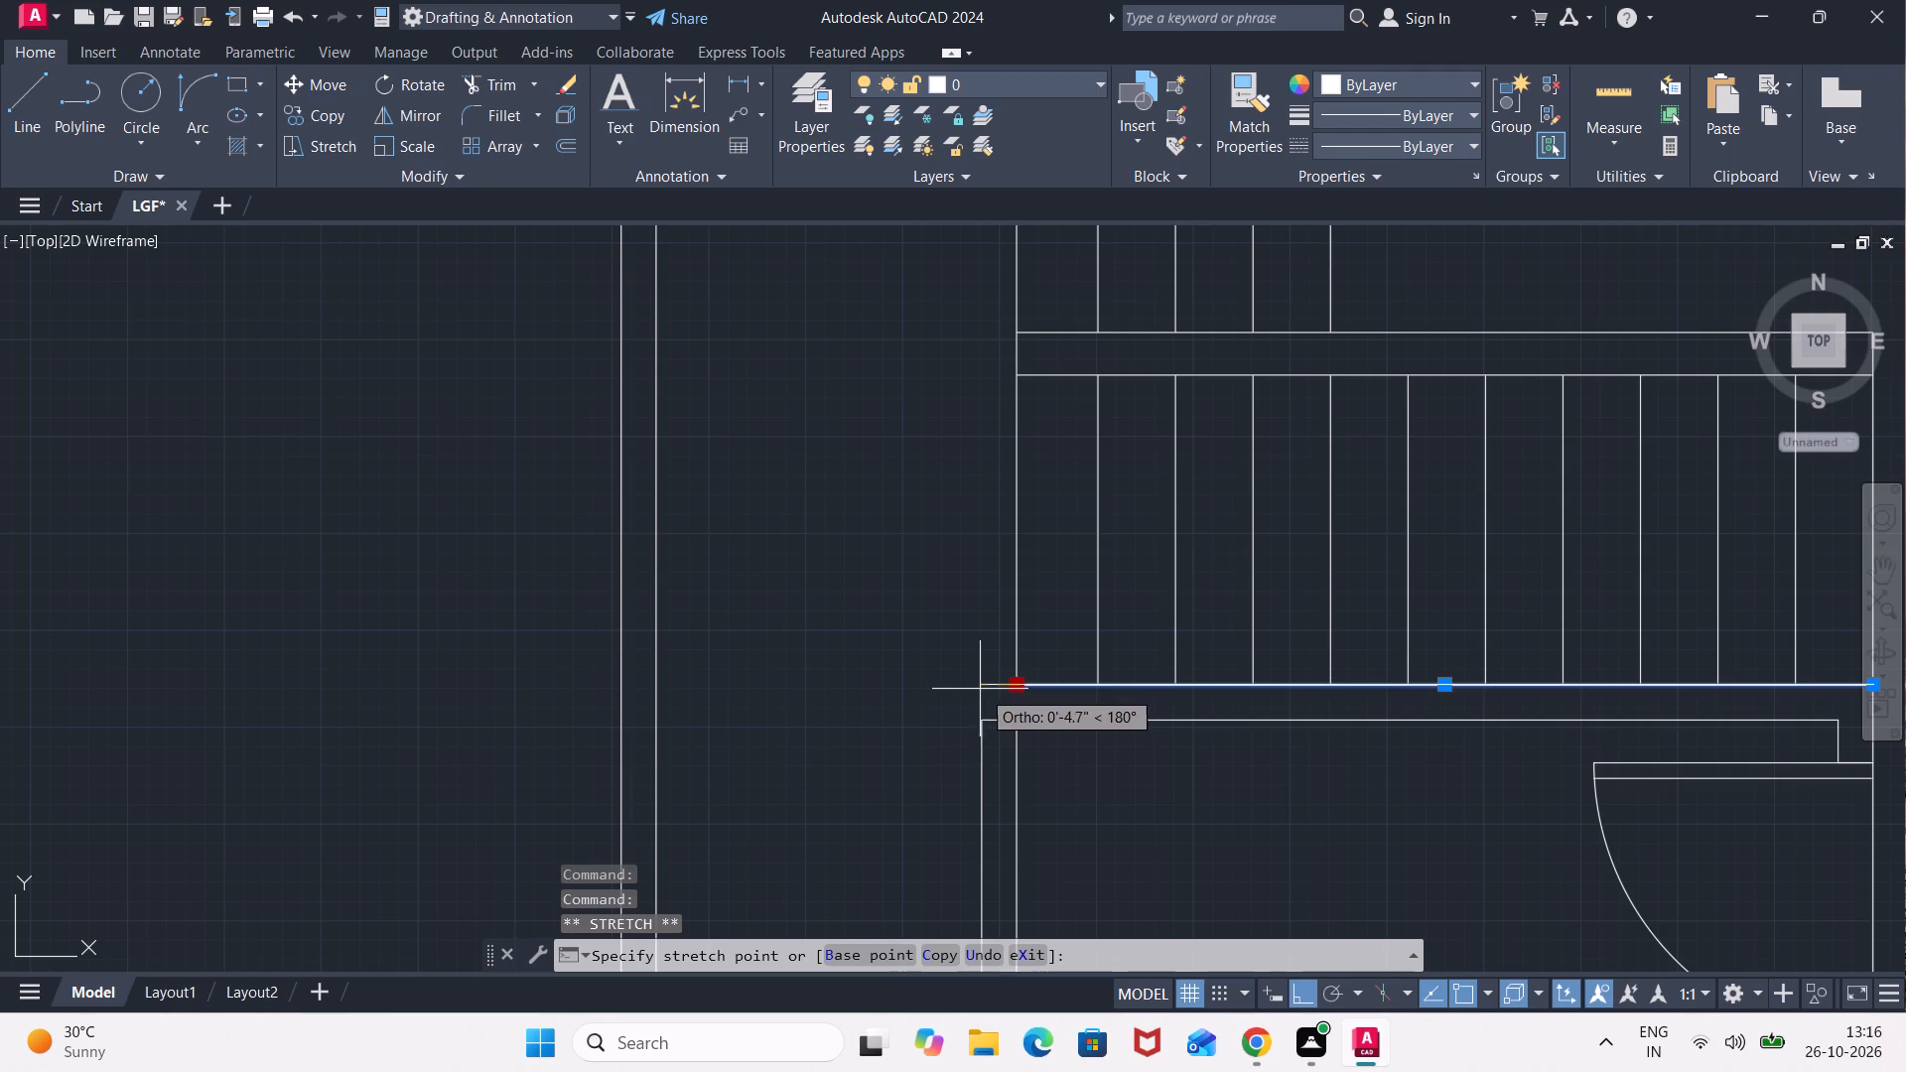
{"action": "left_click", "coordinate": [981, 680]}
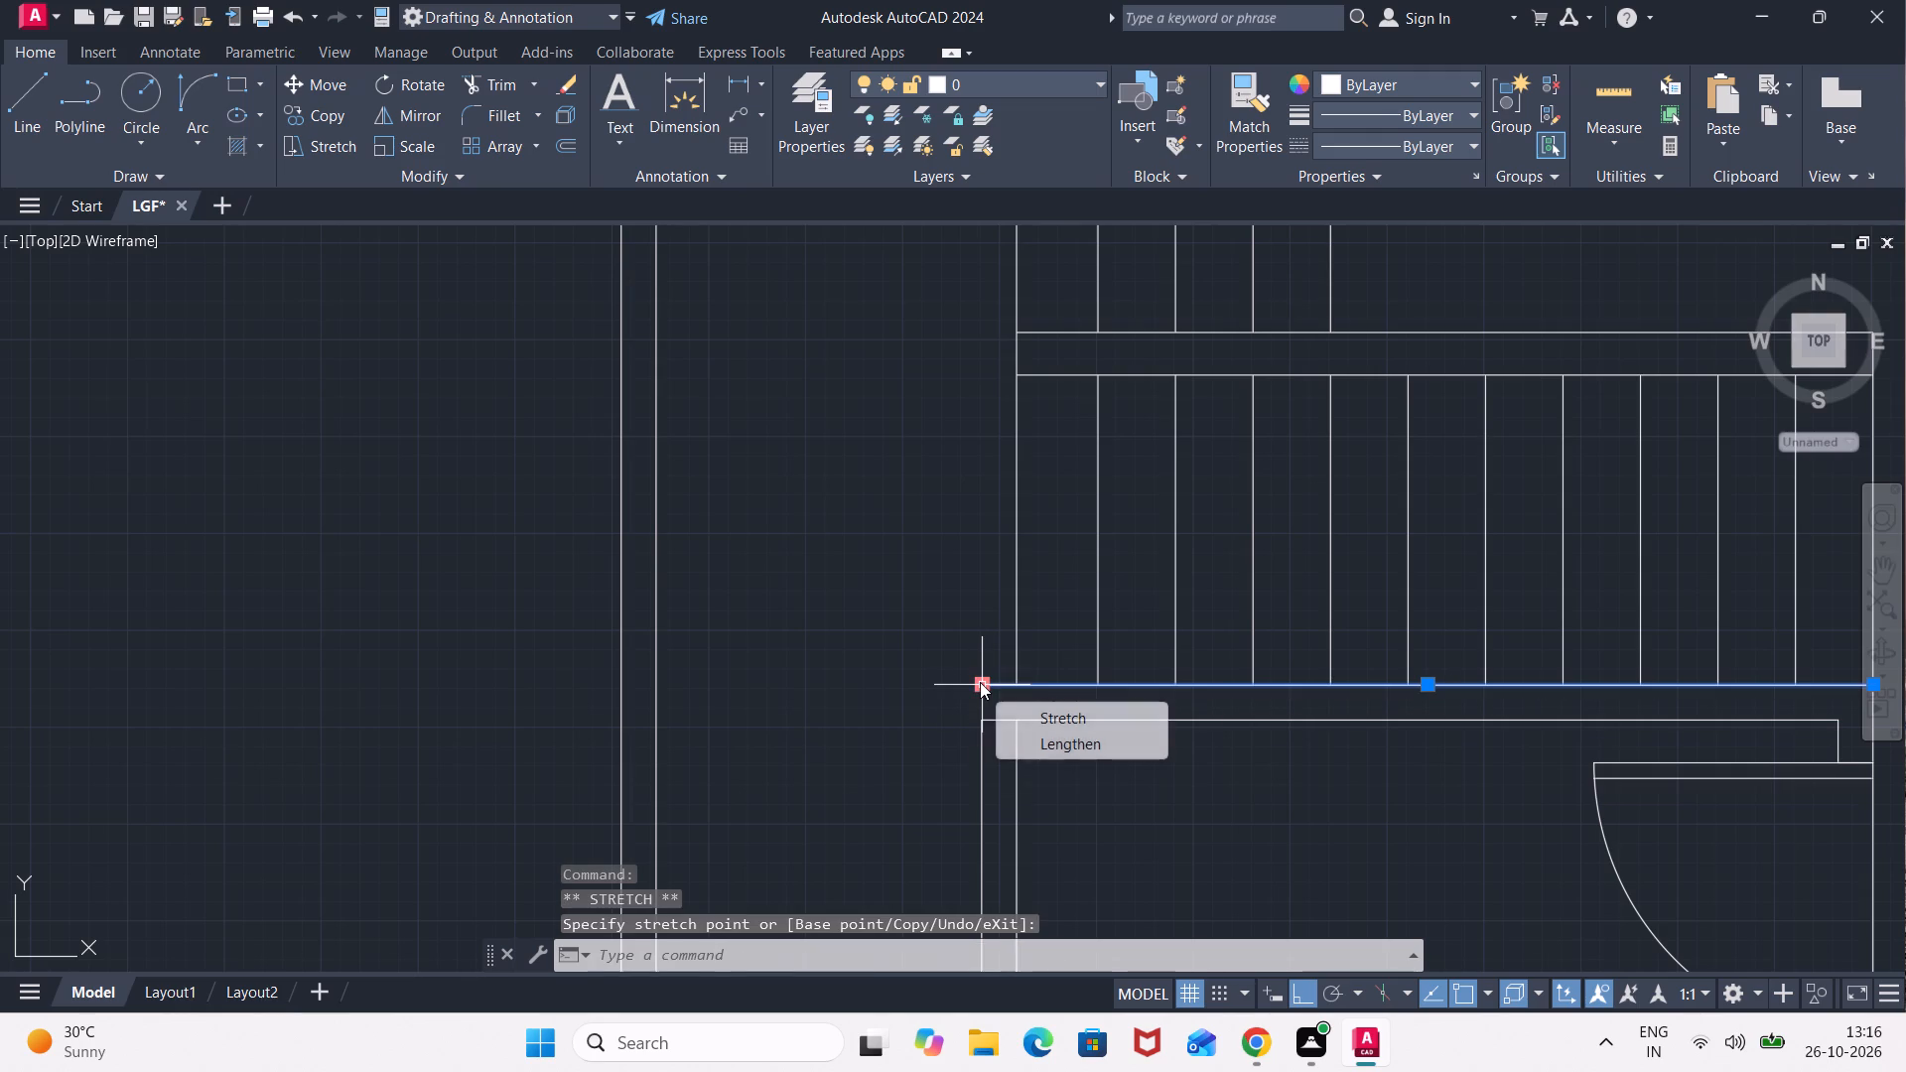
{"action": "key", "text": "Escape"}
{"action": "key", "text": "Escape"}
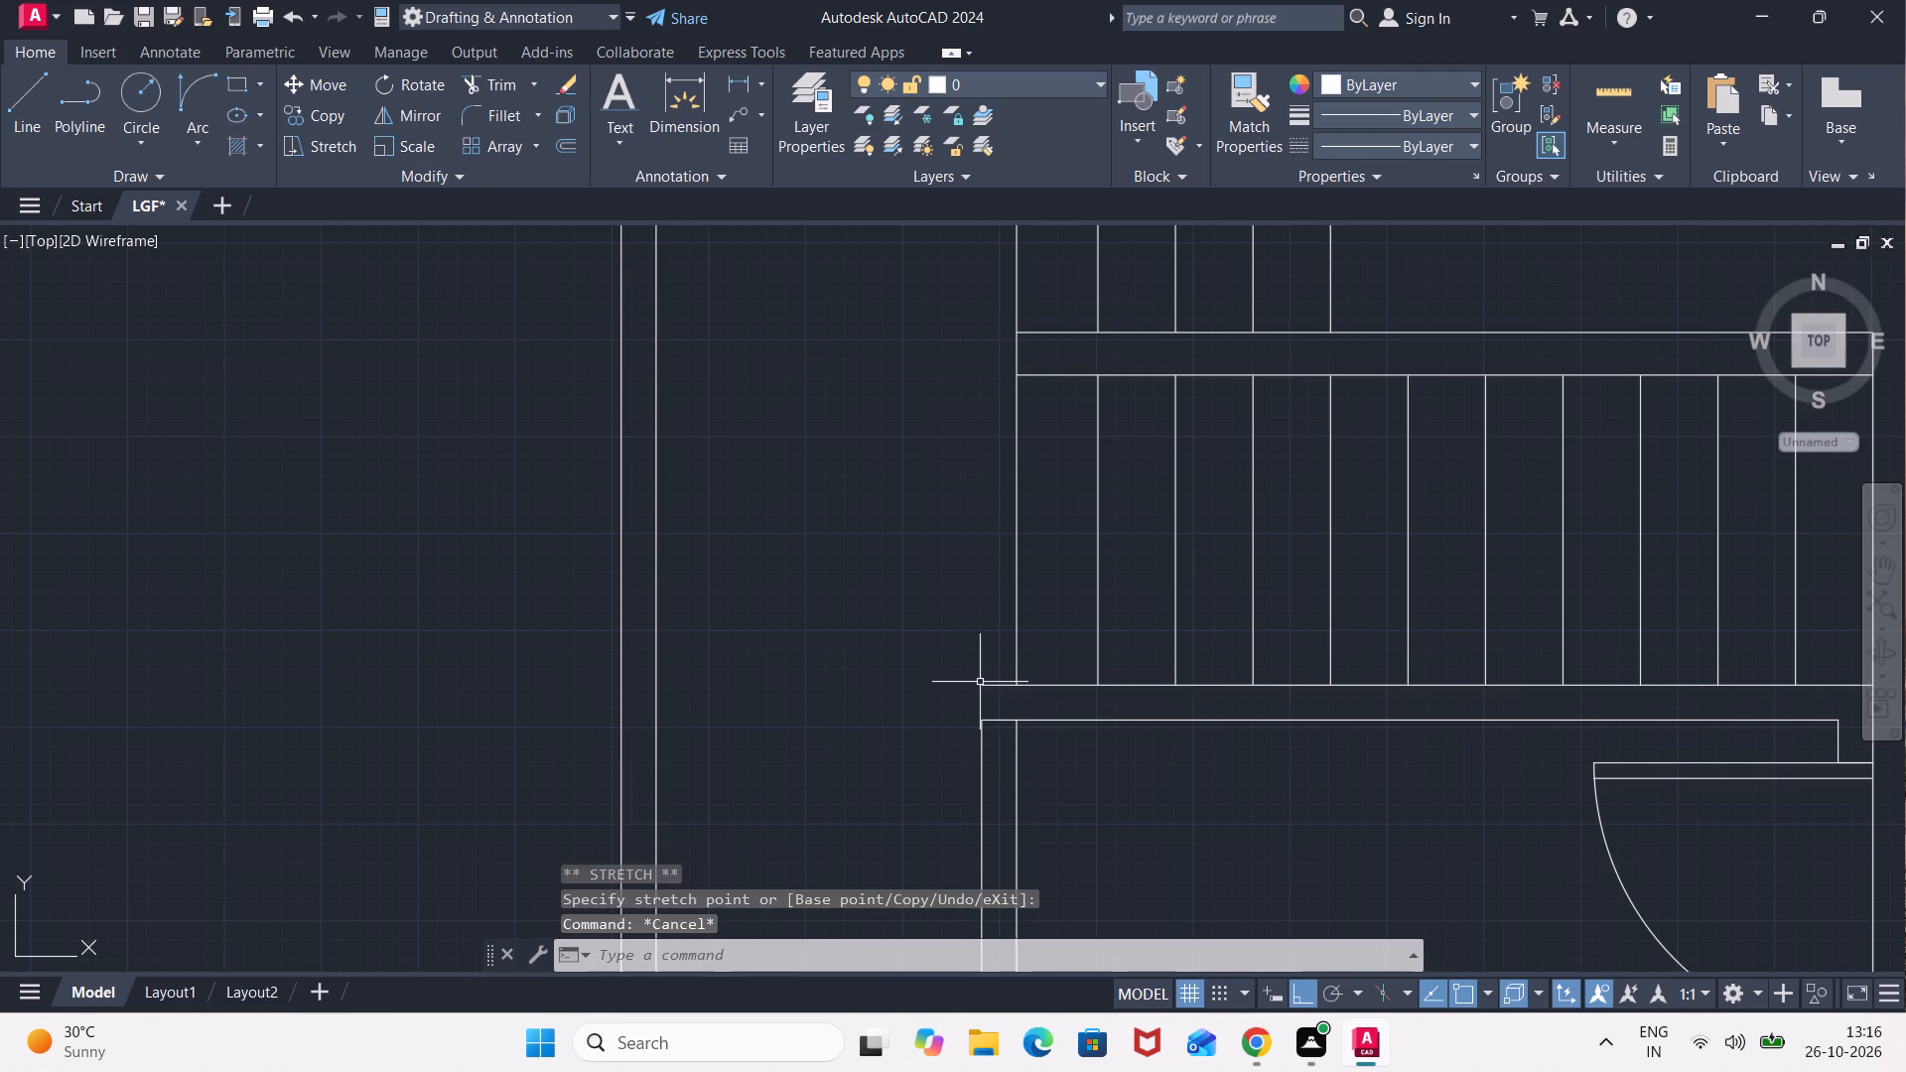
Draw a short vertical line closing the study room wall's outer corner beside the lower flight.
{"action": "key", "text": "l"}
{"action": "key", "text": "Return"}
{"action": "left_click", "coordinate": [980, 682]}
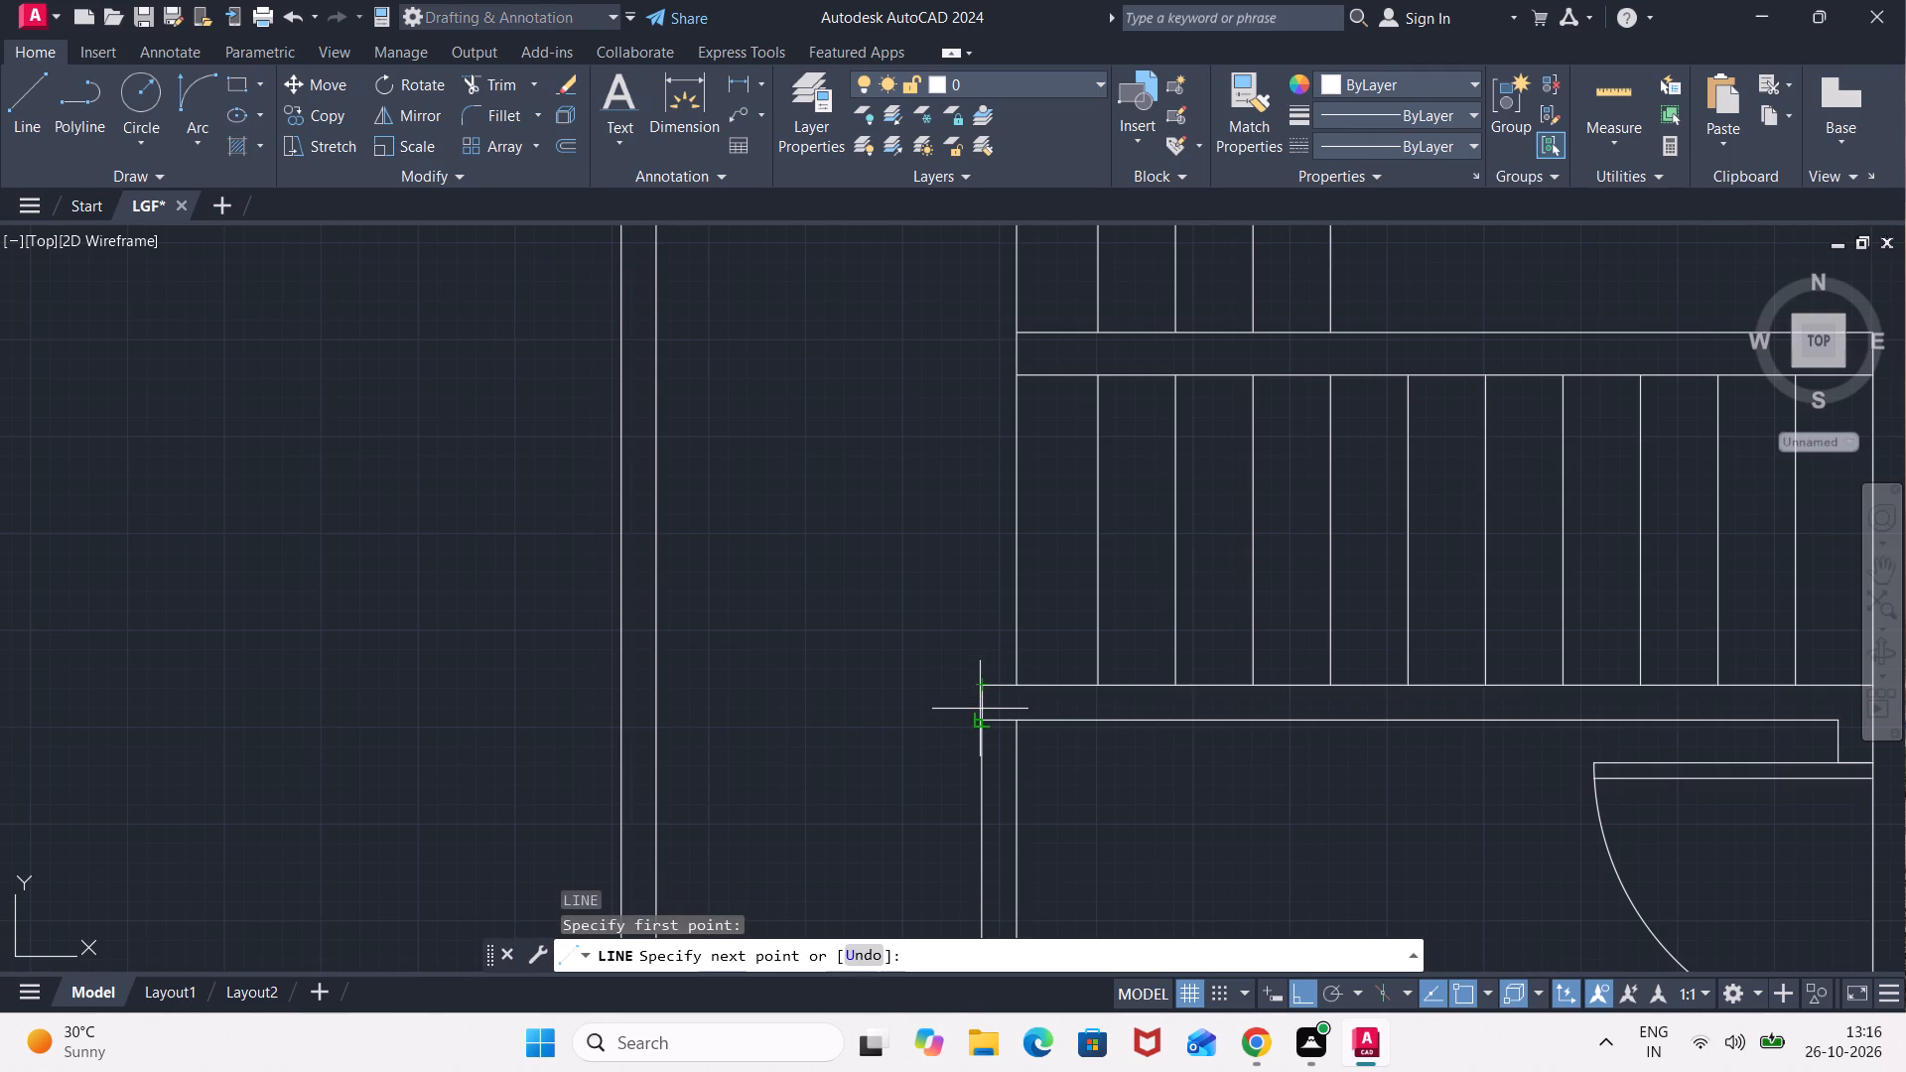
{"action": "left_click", "coordinate": [980, 720]}
{"action": "key", "text": "Escape"}
{"action": "key", "text": "Escape"}
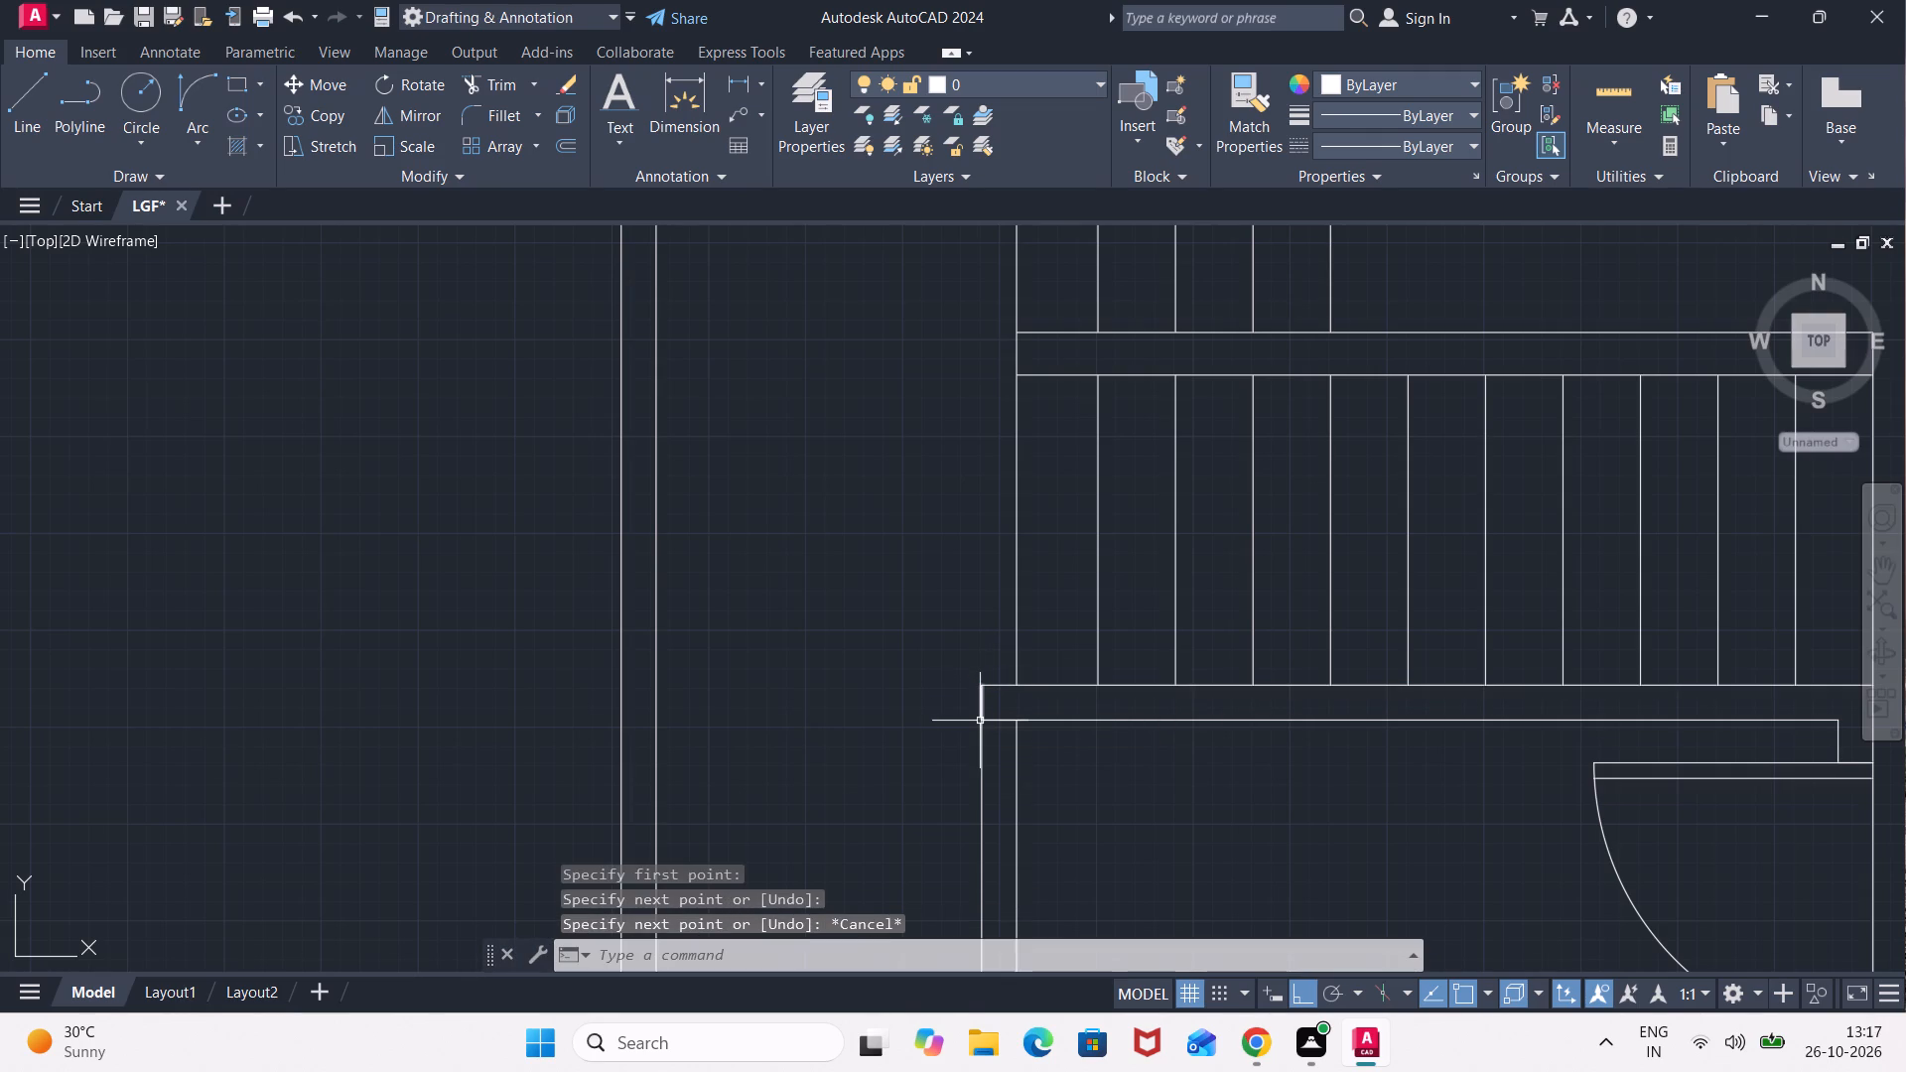
Trim the leftover line piece crossing the wall thickness at the study room's outer corner below the stairs.
{"action": "type", "text": "TR"}
{"action": "key", "text": "Return"}
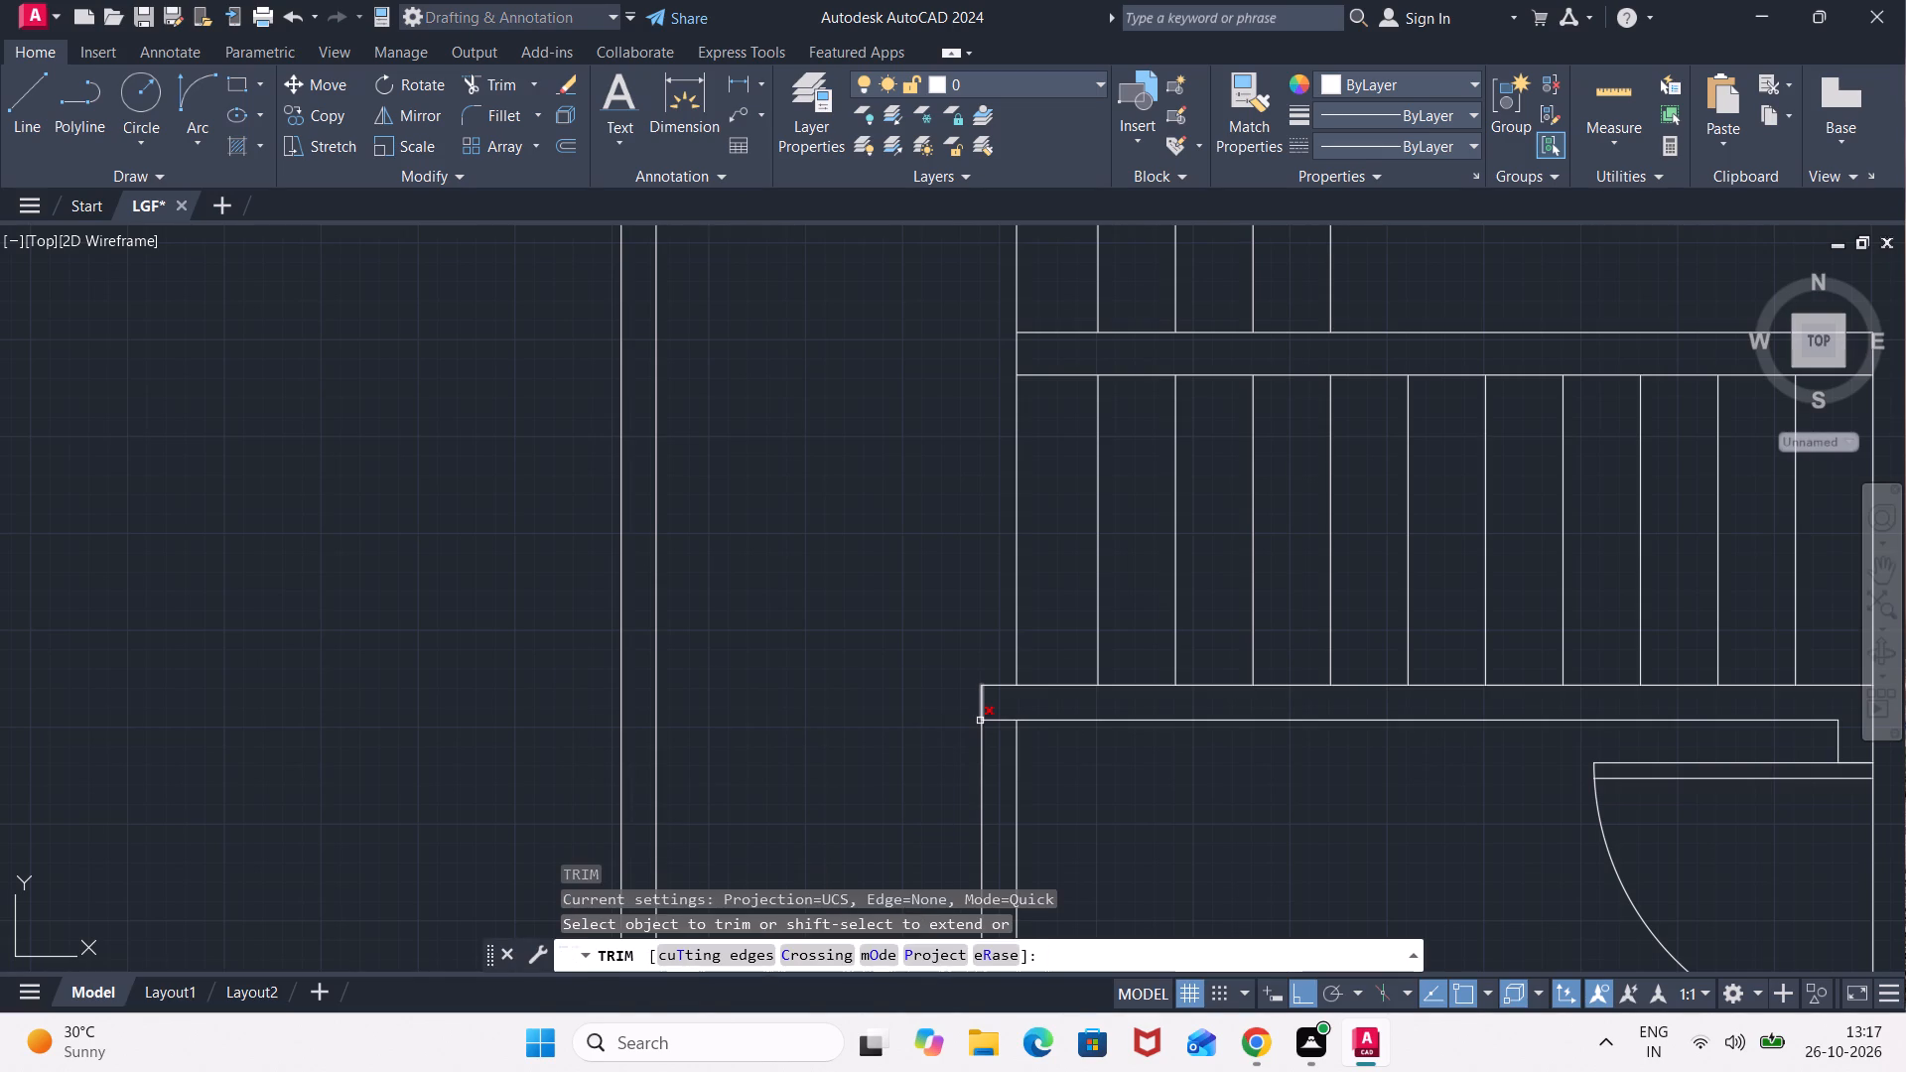
{"action": "left_click", "coordinate": [1003, 724]}
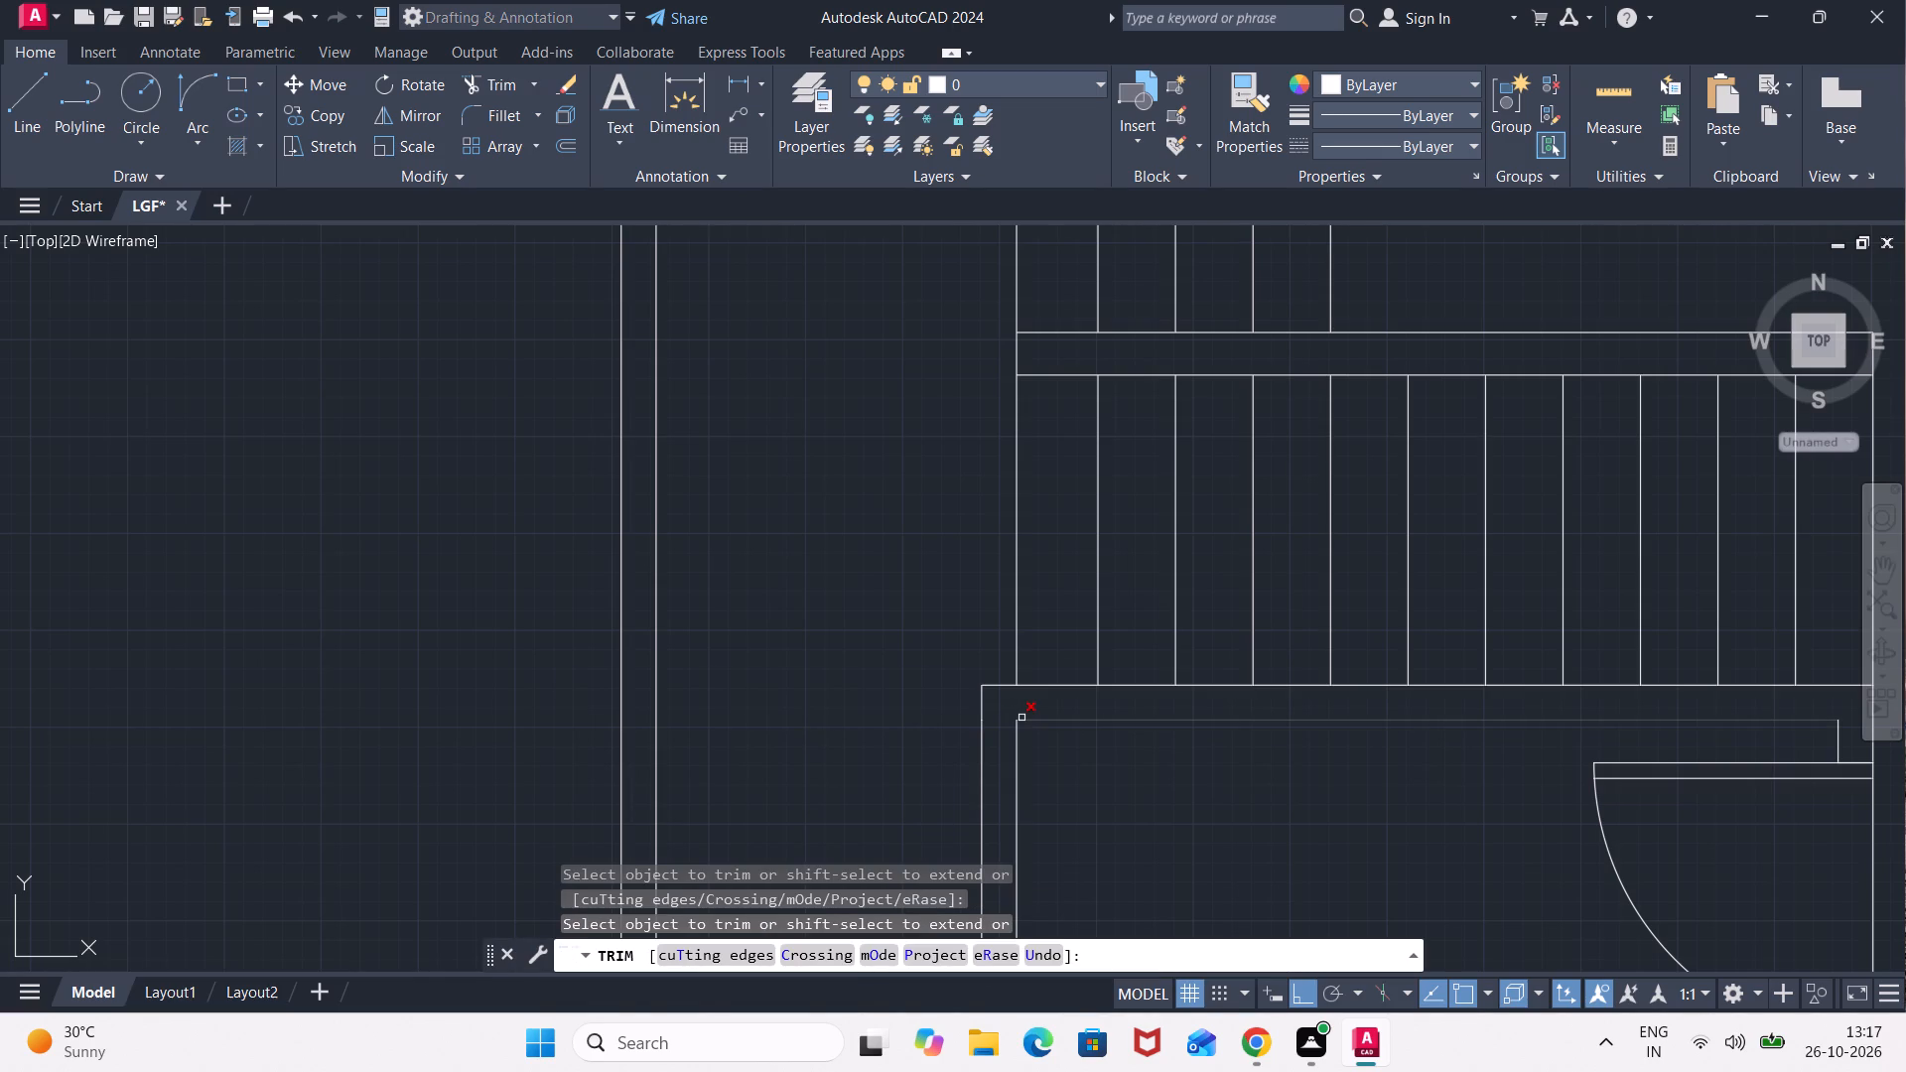
{"action": "scroll", "coordinate": [1063, 759], "scroll_direction": "down", "scroll_amount": 2}
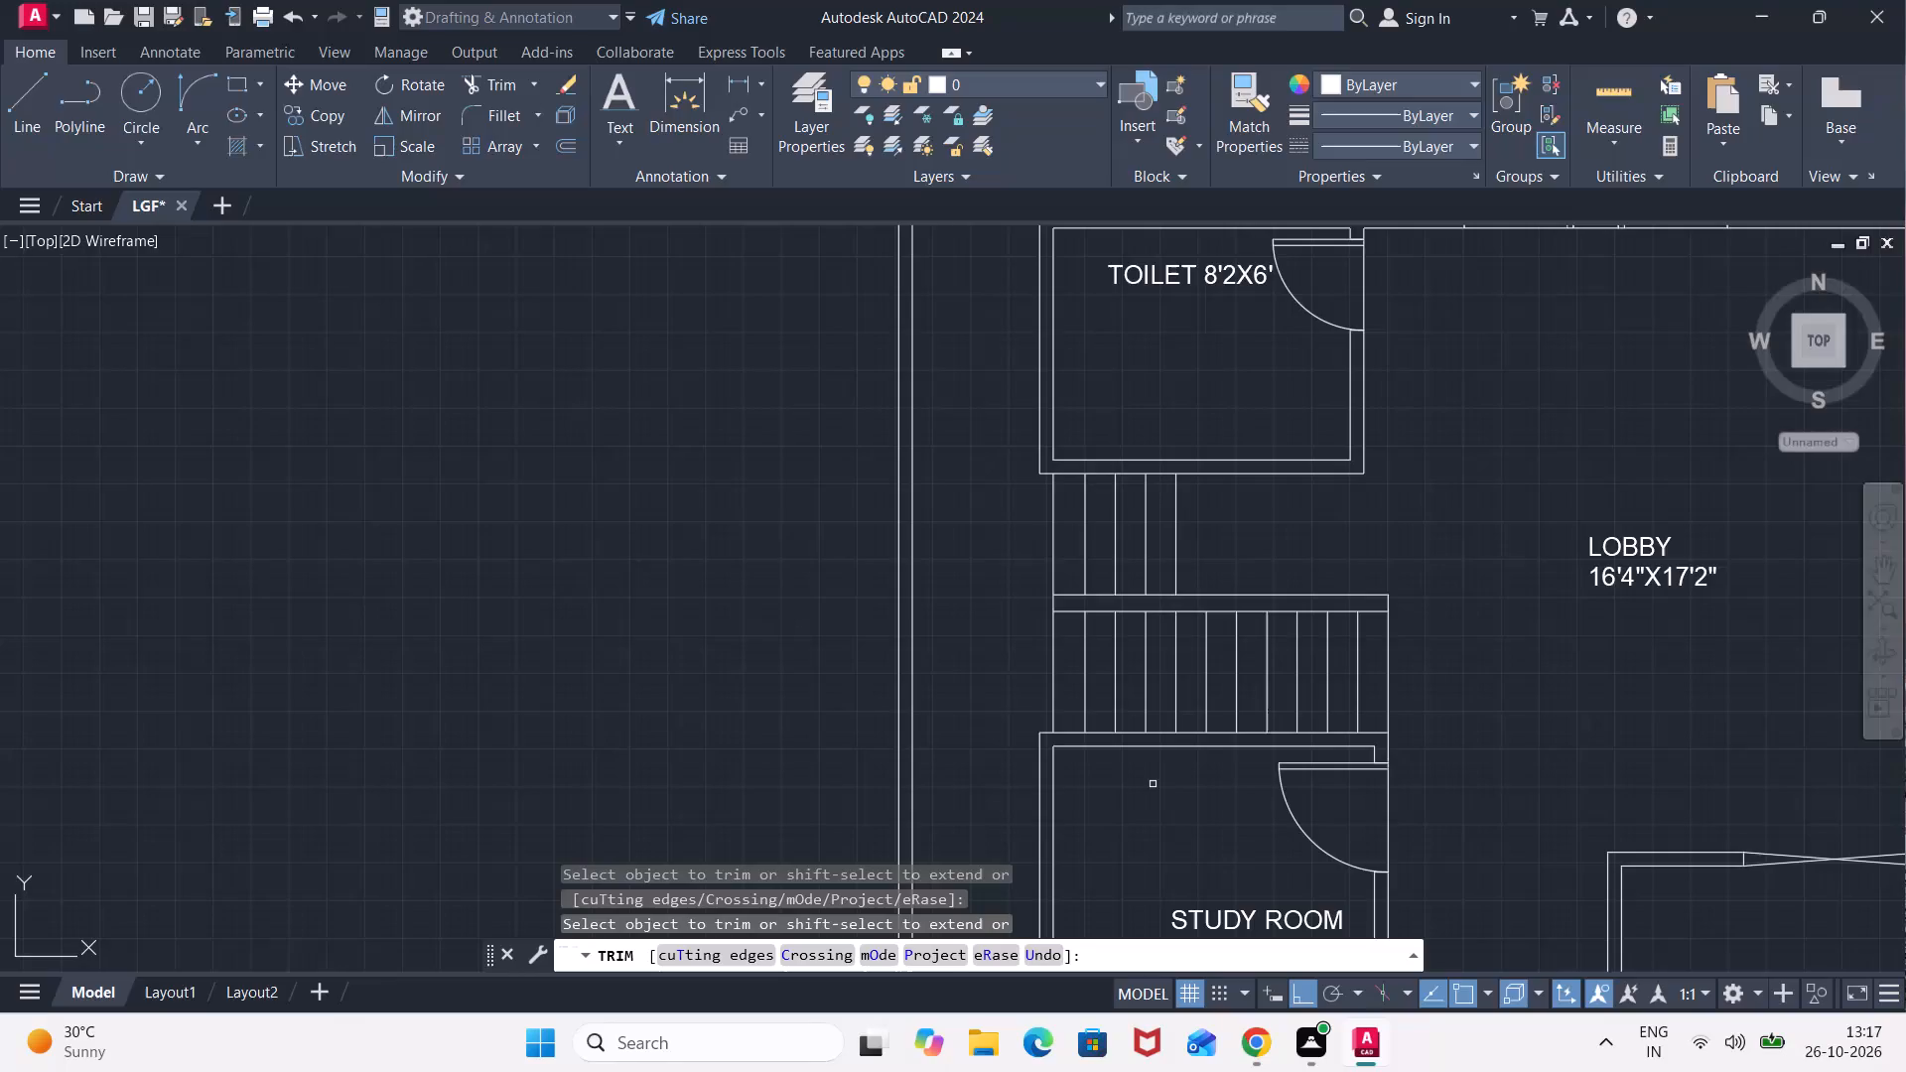
{"action": "middle_click_drag", "start_coordinate": [1153, 790], "coordinate": [894, 775]}
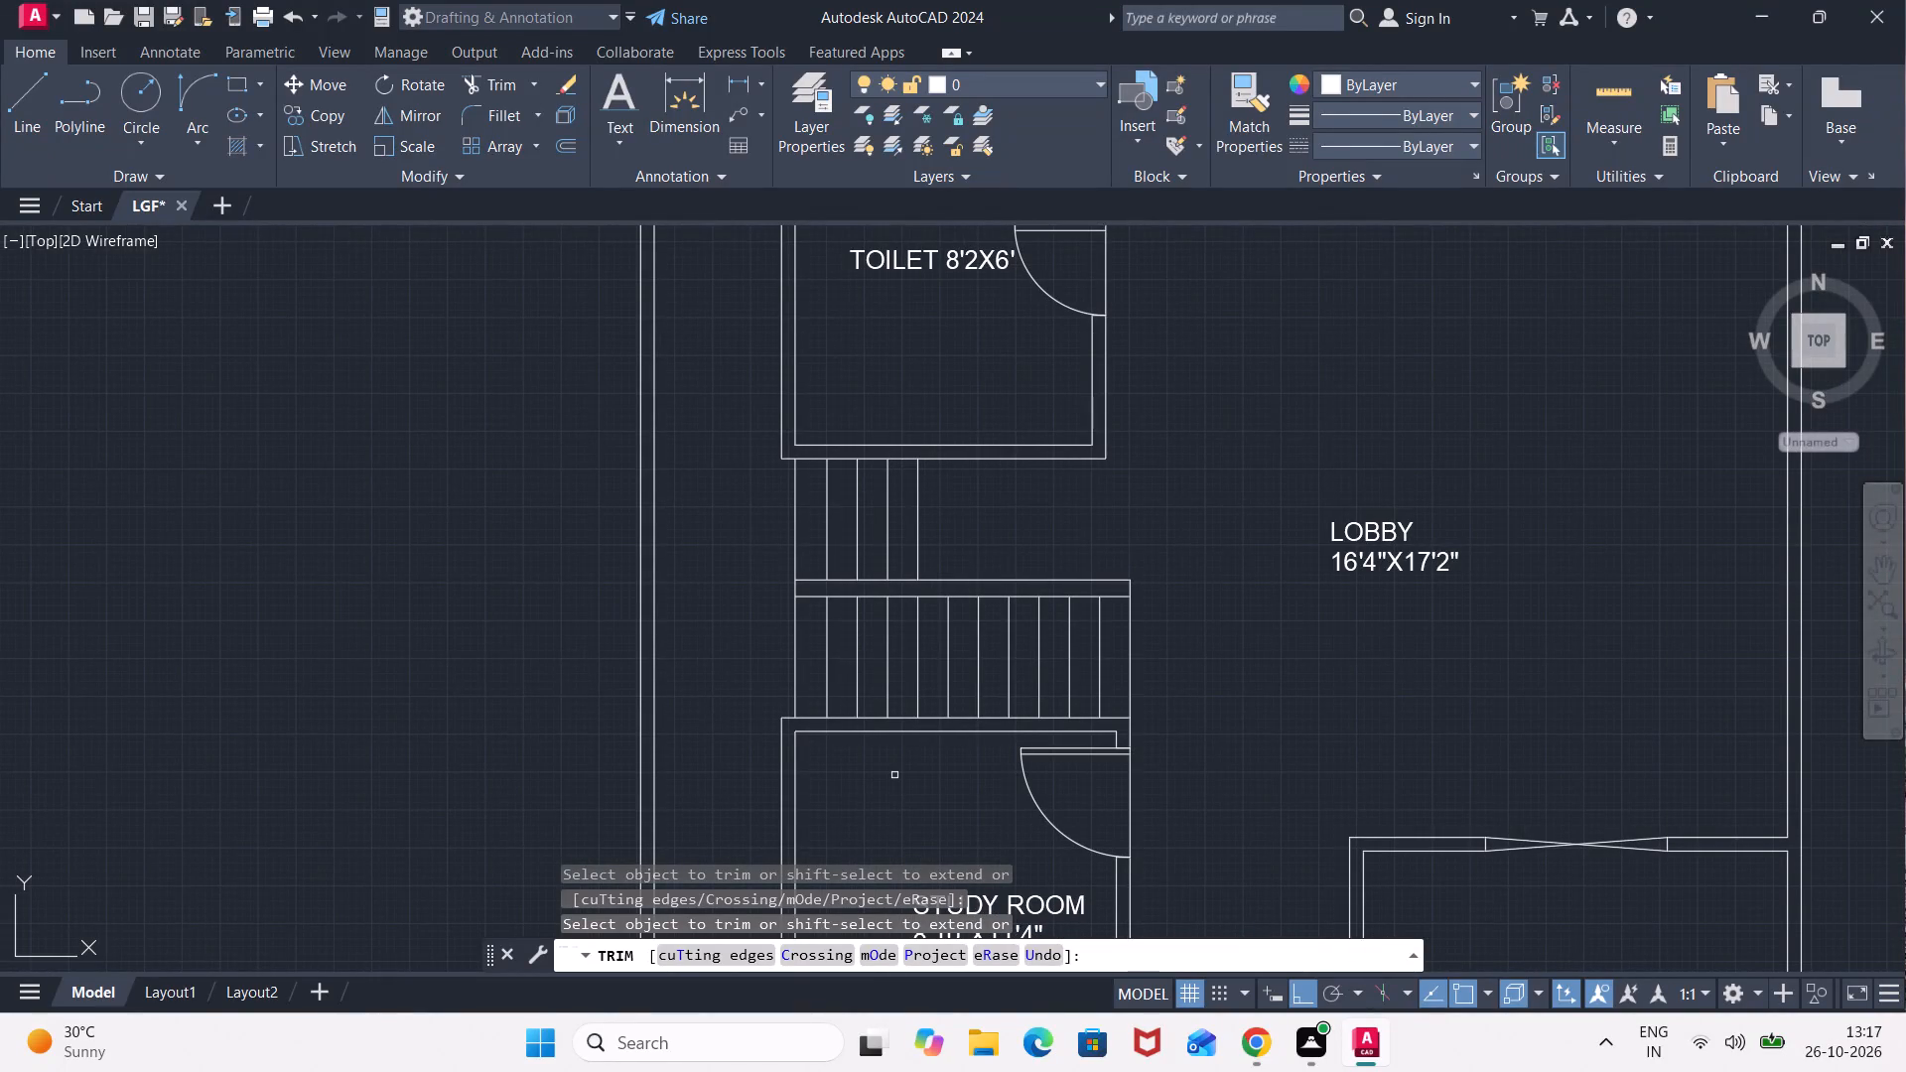
{"action": "scroll", "coordinate": [894, 775], "scroll_direction": "down", "scroll_amount": 1}
{"action": "middle_click_drag", "start_coordinate": [1113, 544], "coordinate": [1066, 789]}
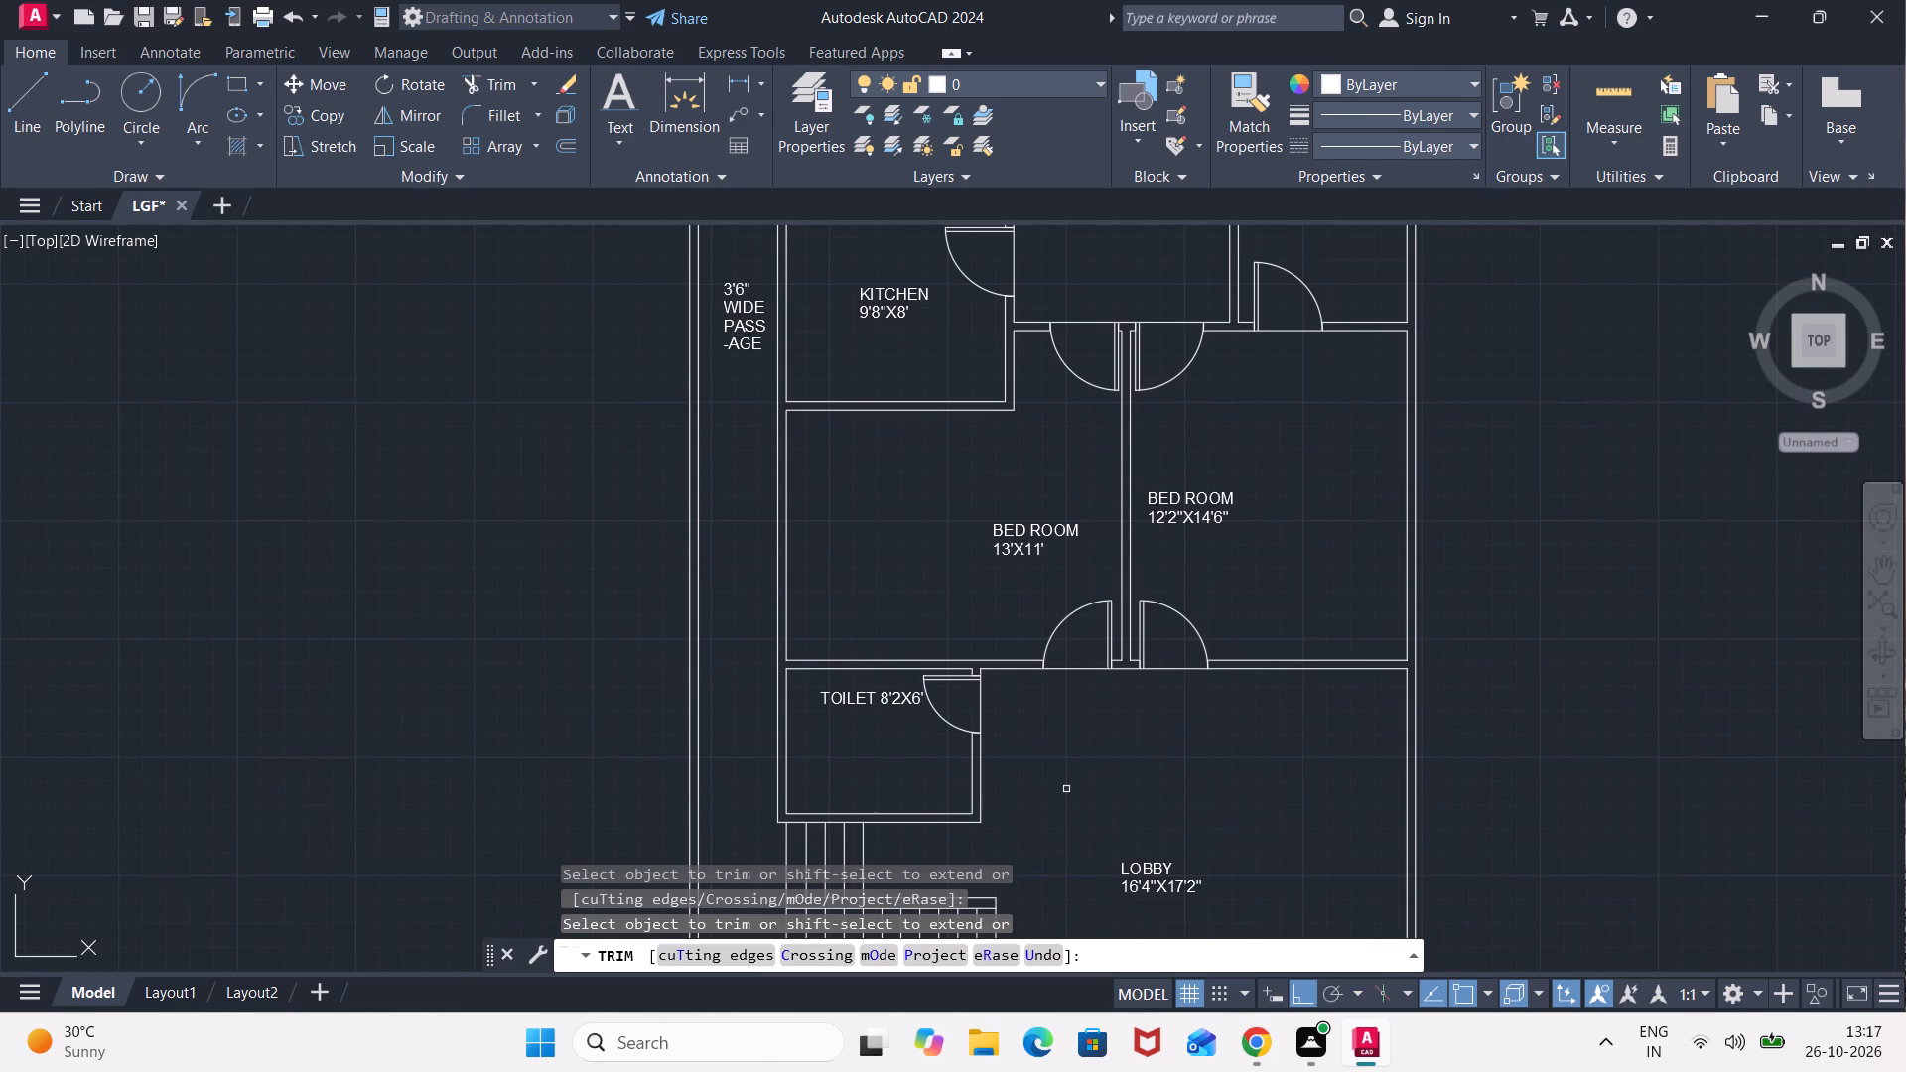
{"action": "key", "text": "Escape"}
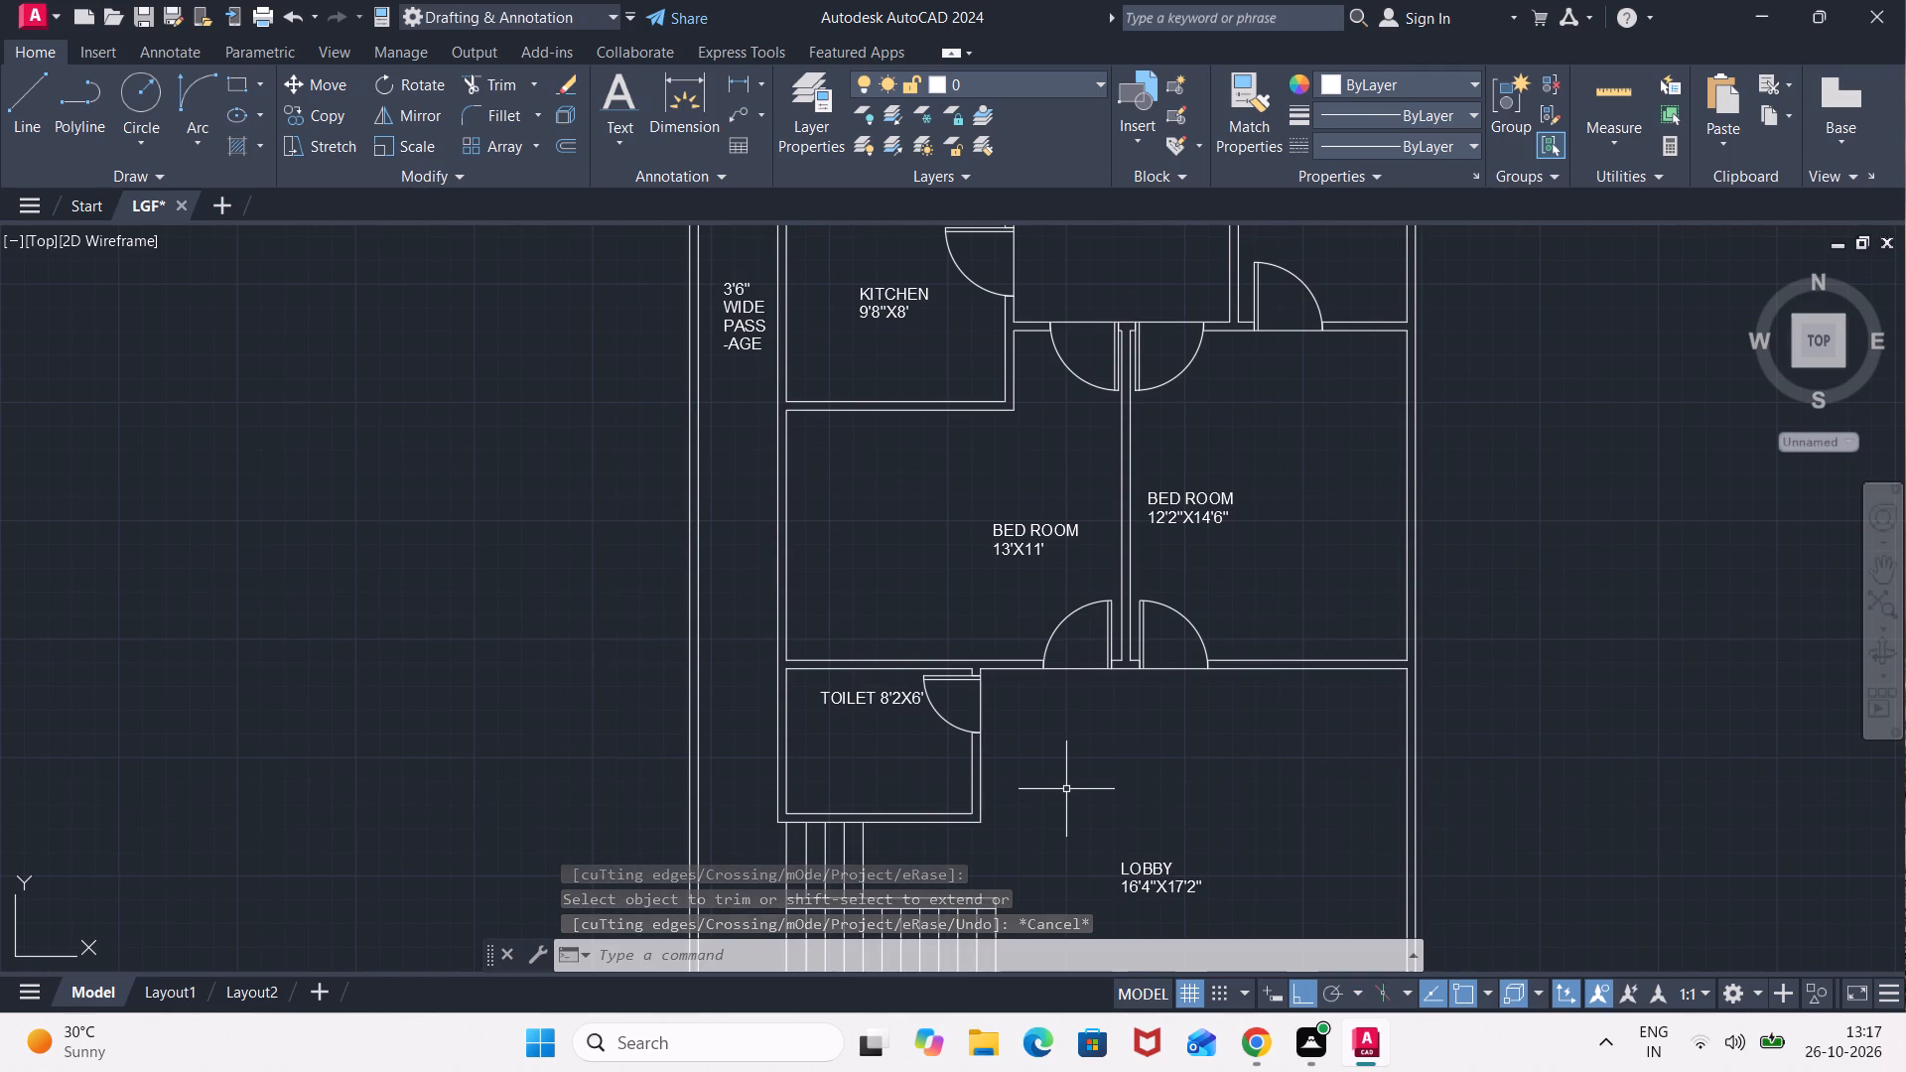
Move the "10' WIDE FRONT LAWN" label about 3'-8" straight down toward the front boundary wall.
{"action": "scroll", "coordinate": [1058, 834], "scroll_direction": "down", "scroll_amount": 2}
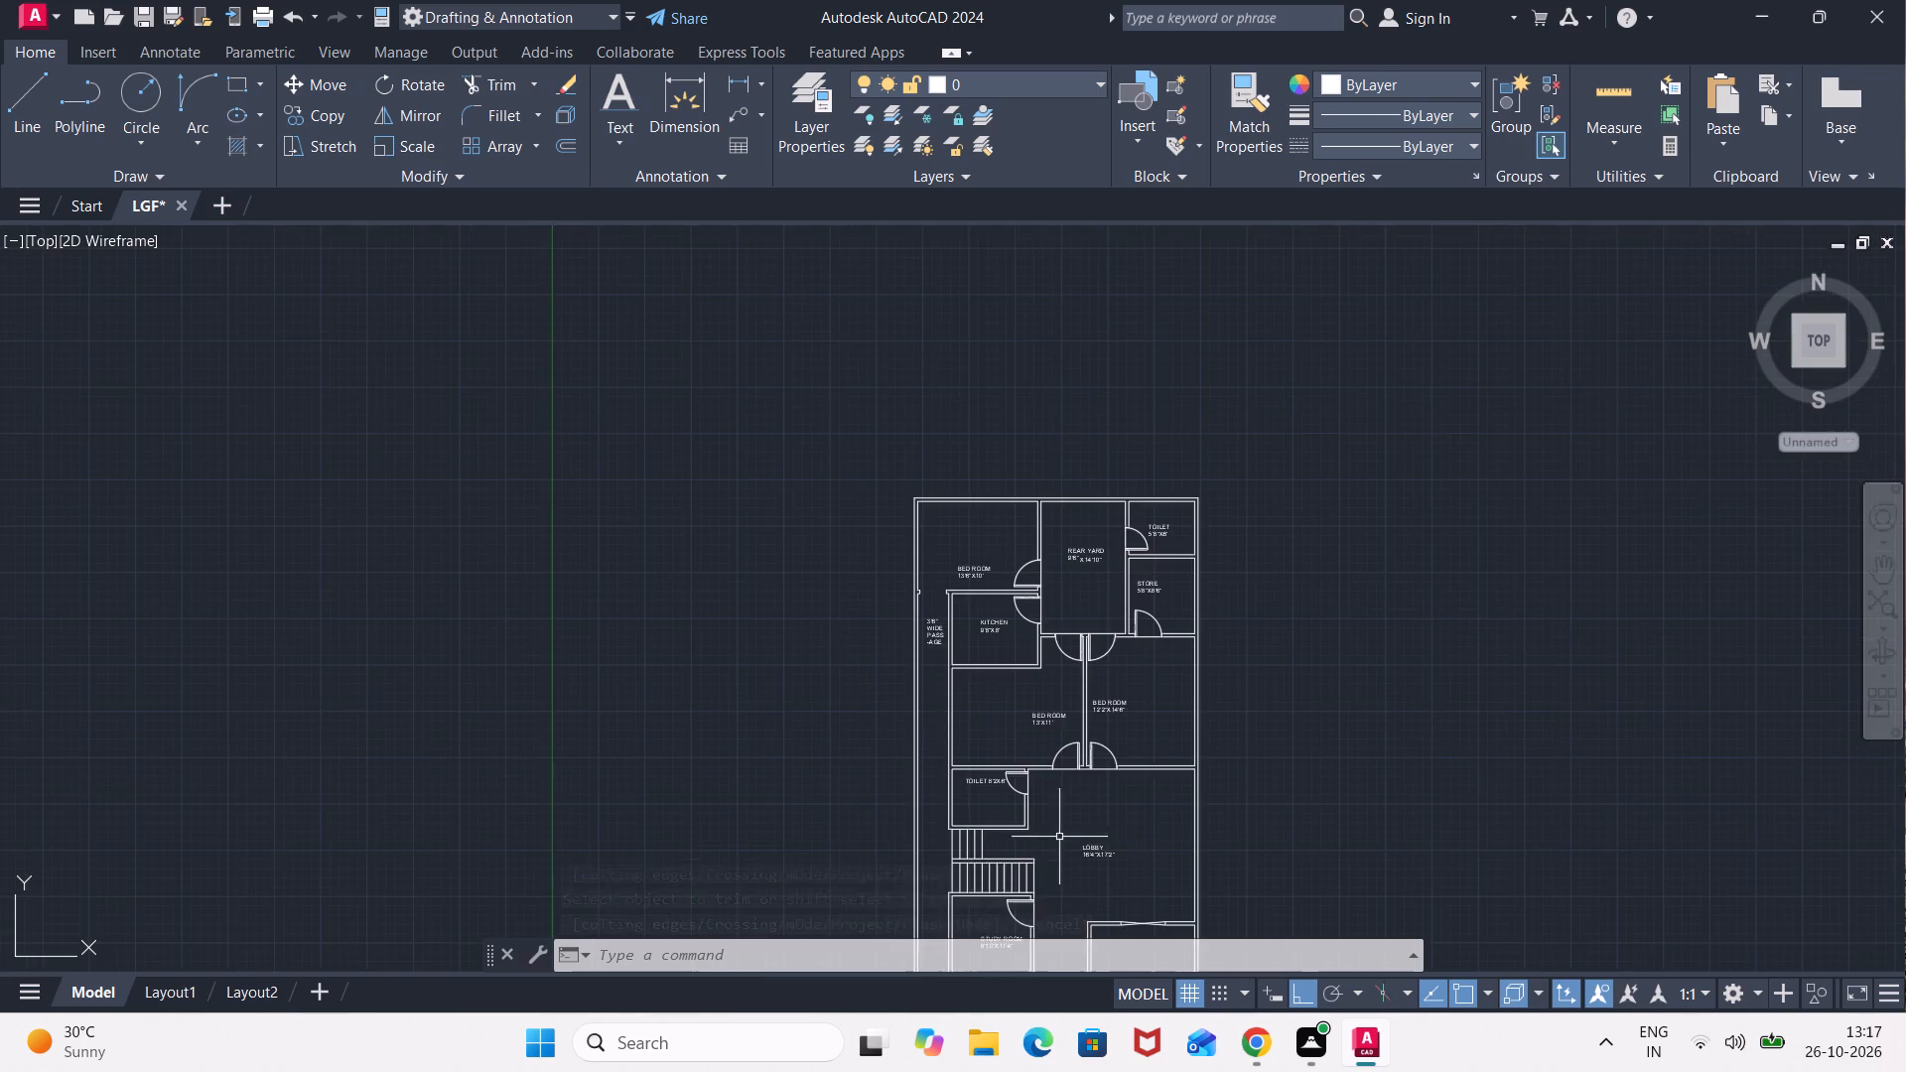
{"action": "middle_click_drag", "start_coordinate": [1059, 837], "coordinate": [928, 548]}
{"action": "middle_click_drag", "start_coordinate": [986, 869], "coordinate": [926, 620]}
{"action": "scroll", "coordinate": [923, 690], "scroll_direction": "up", "scroll_amount": 2}
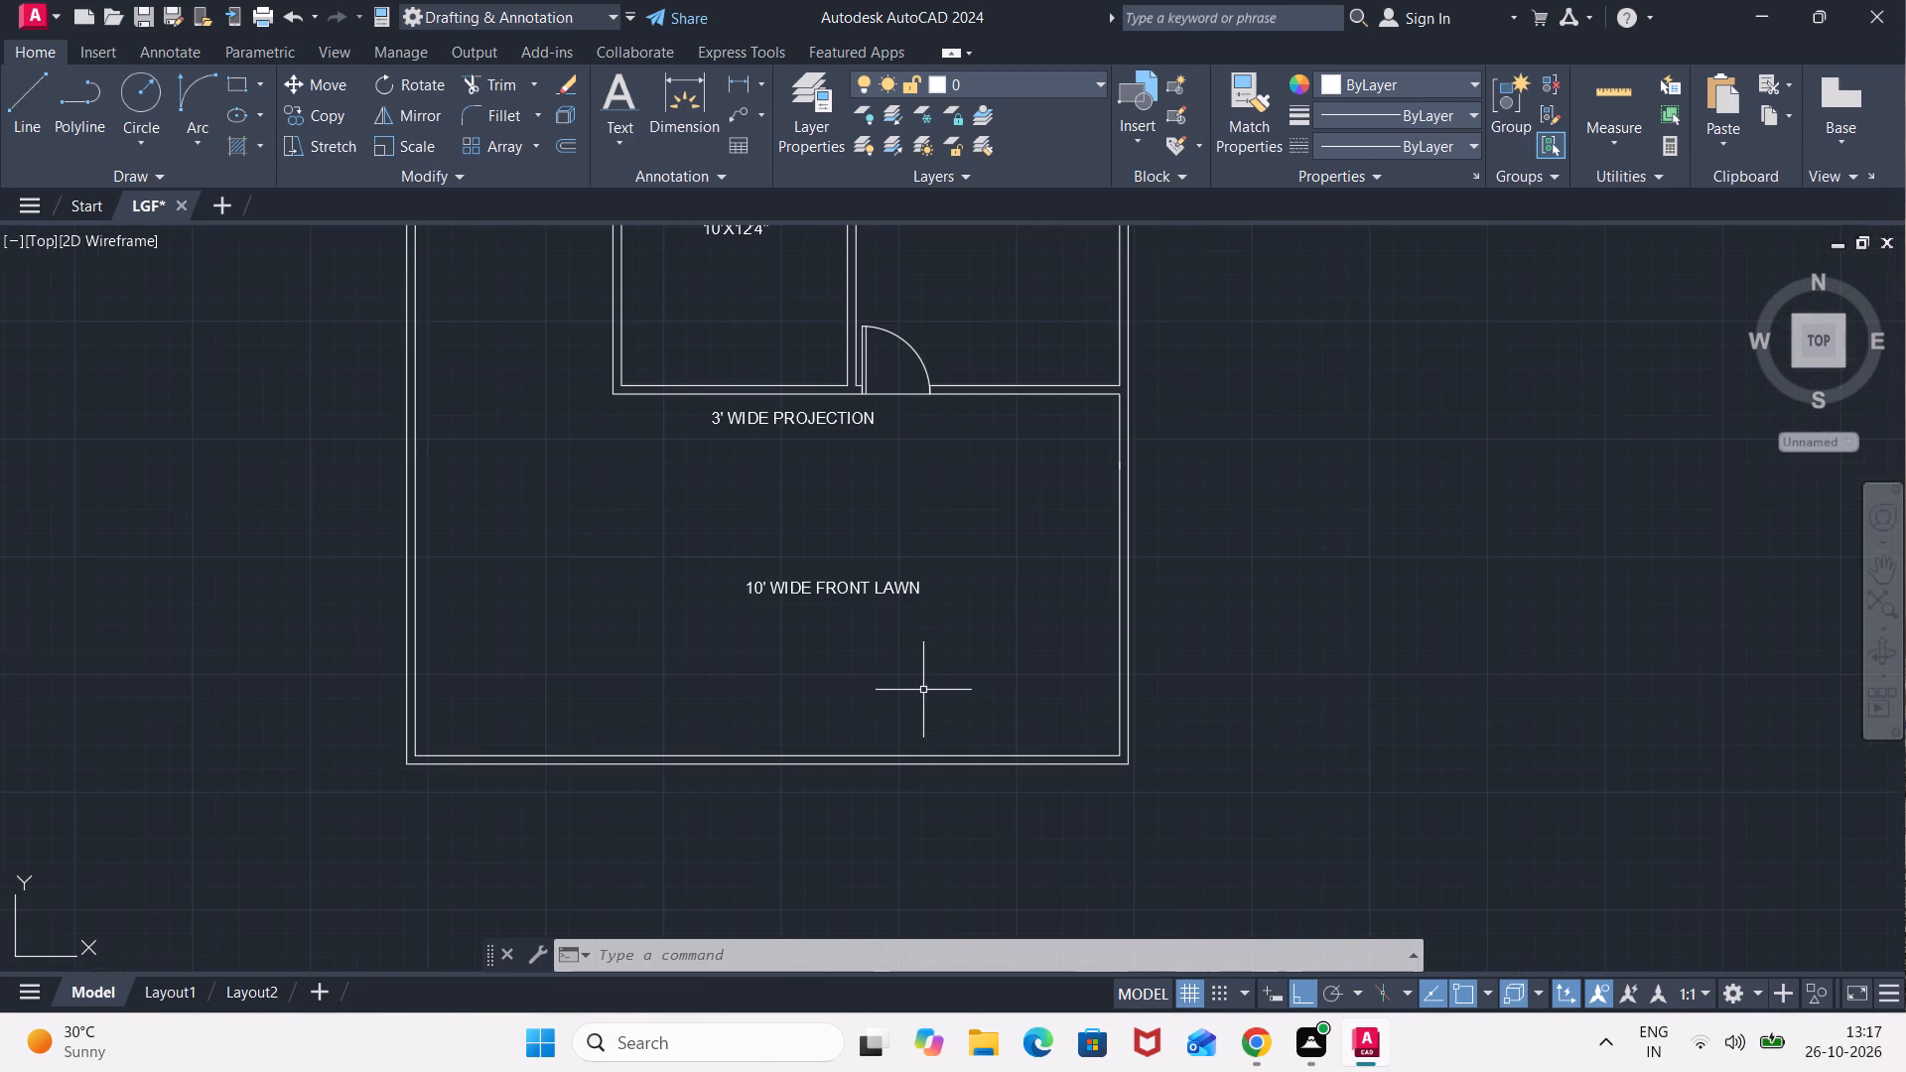
{"action": "left_click", "coordinate": [918, 582]}
{"action": "key", "text": "m"}
{"action": "key", "text": "Return"}
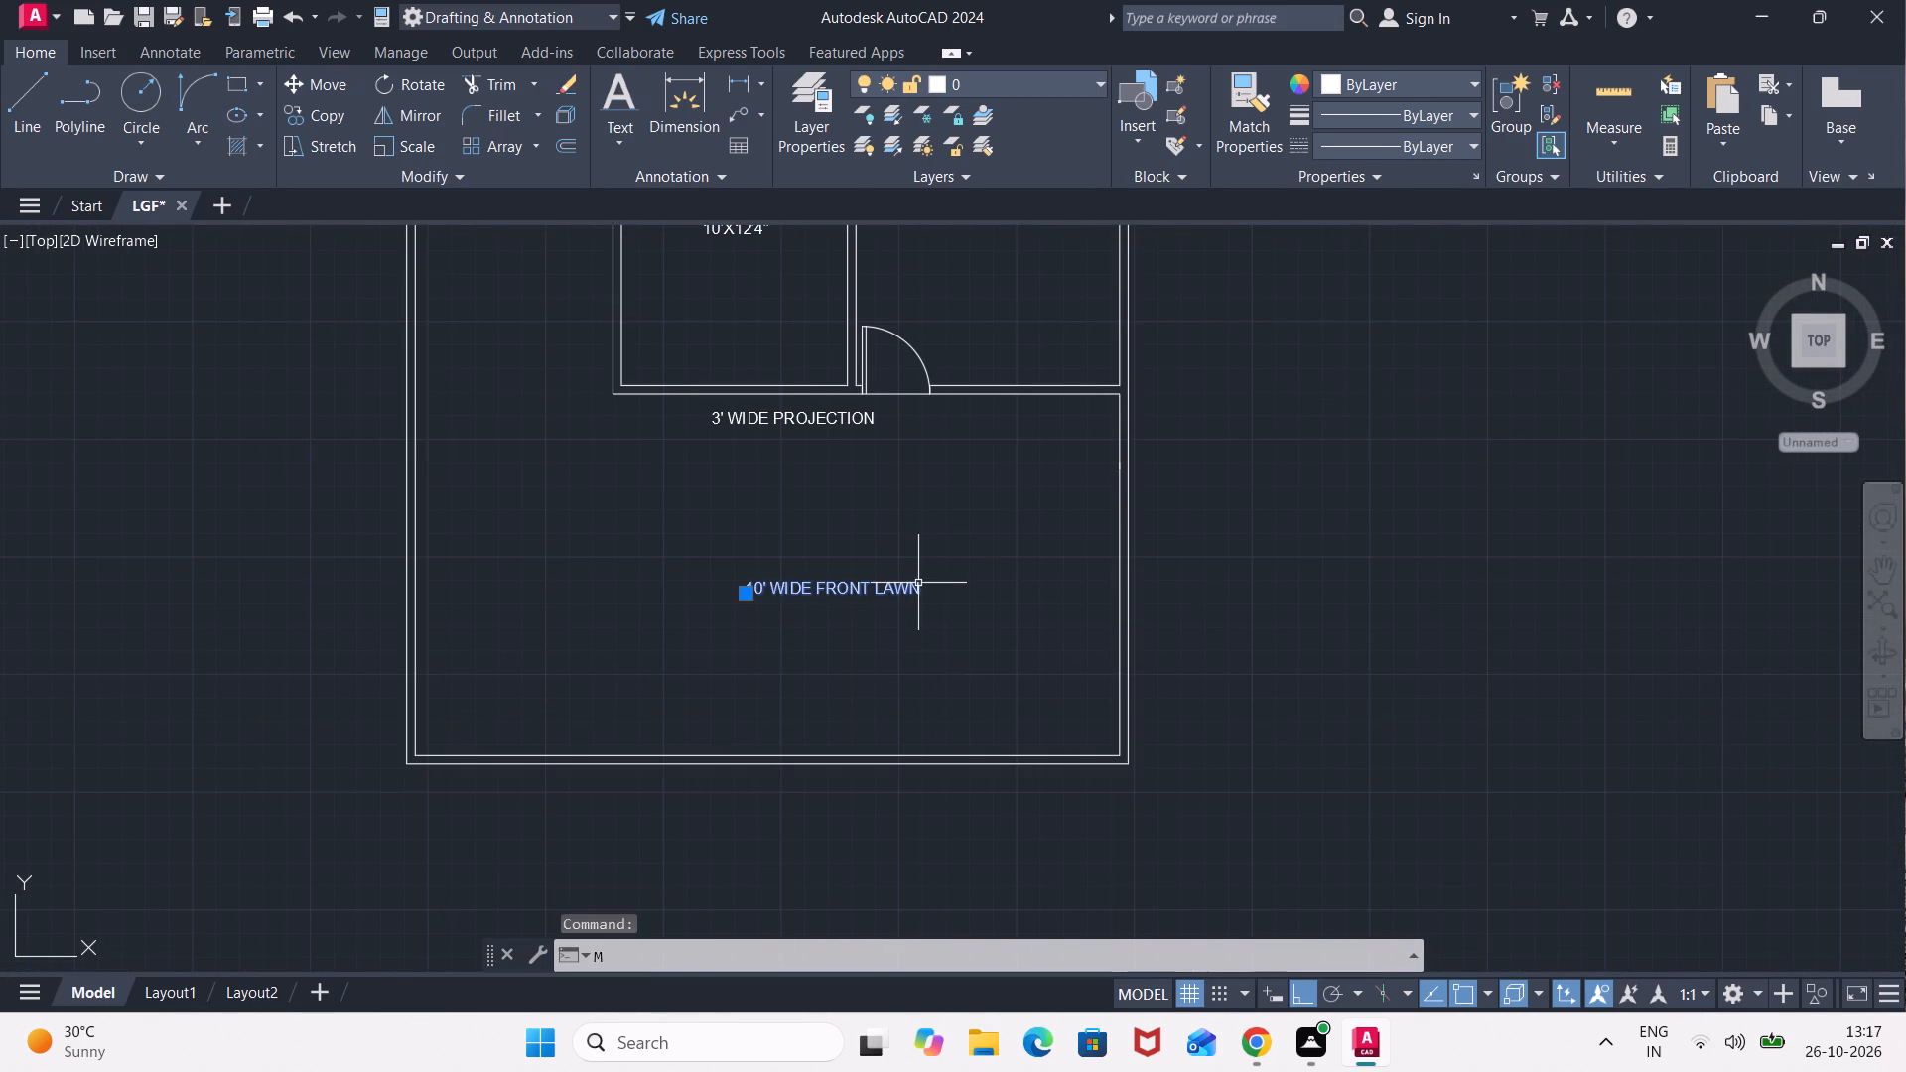
{"action": "left_click", "coordinate": [875, 591]}
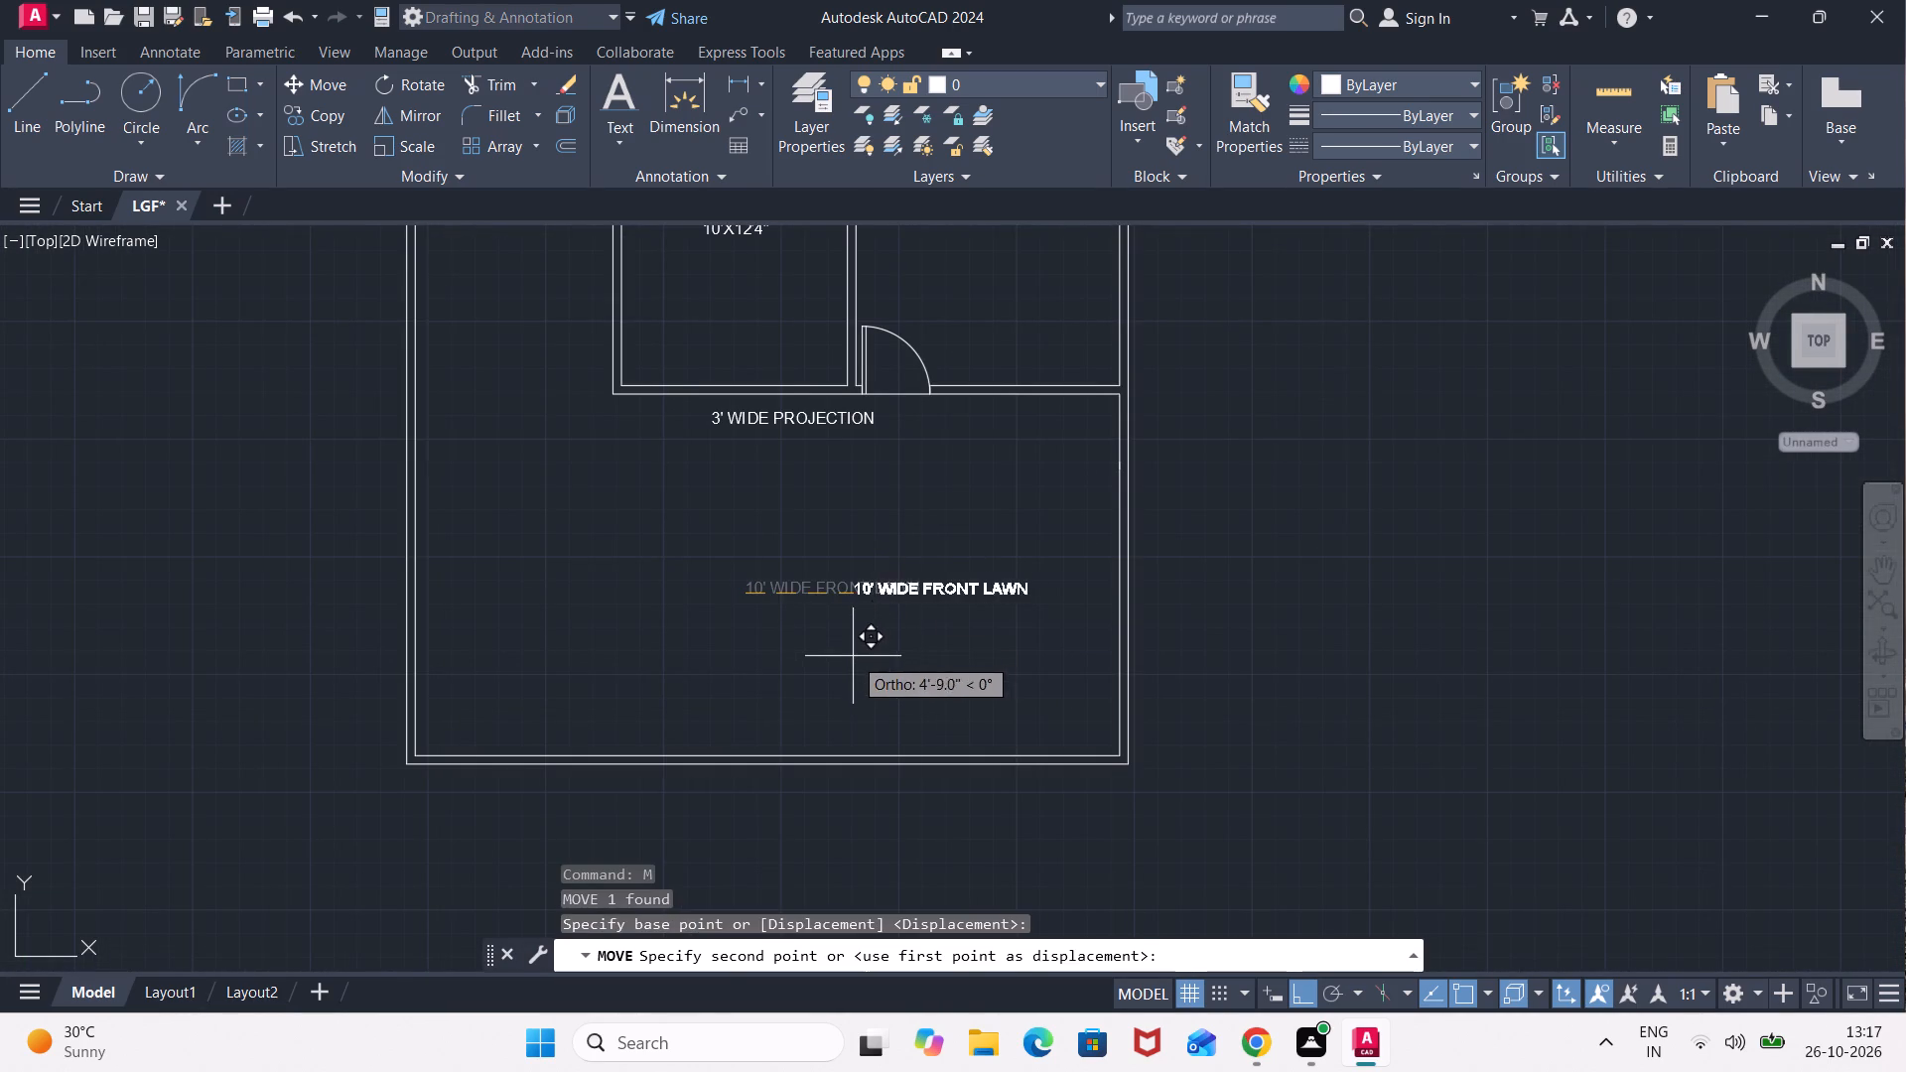
{"action": "left_click", "coordinate": [799, 677]}
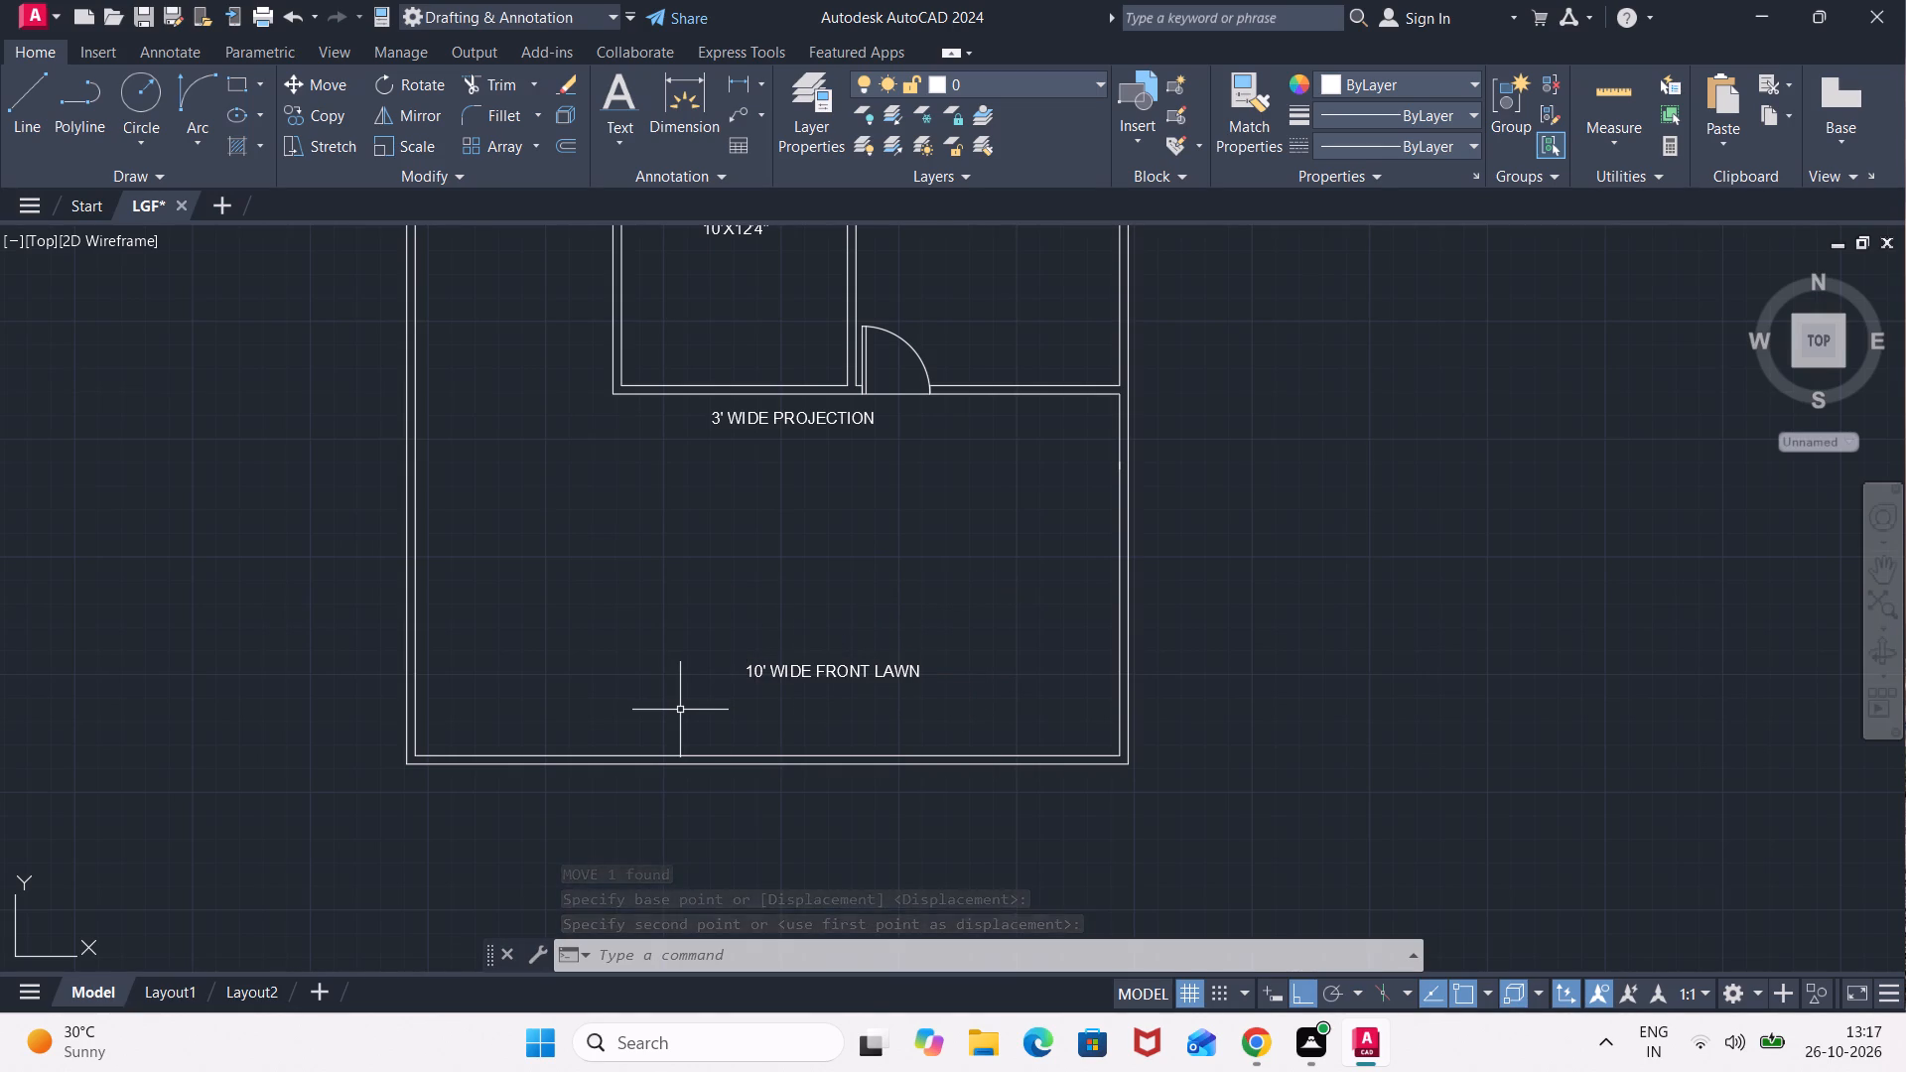
Draw the front lawn outline: a 12' line up from the front boundary wall below the projection's corner, and a horizontal line to the side wall.
{"action": "key", "text": "l"}
{"action": "key", "text": "Return"}
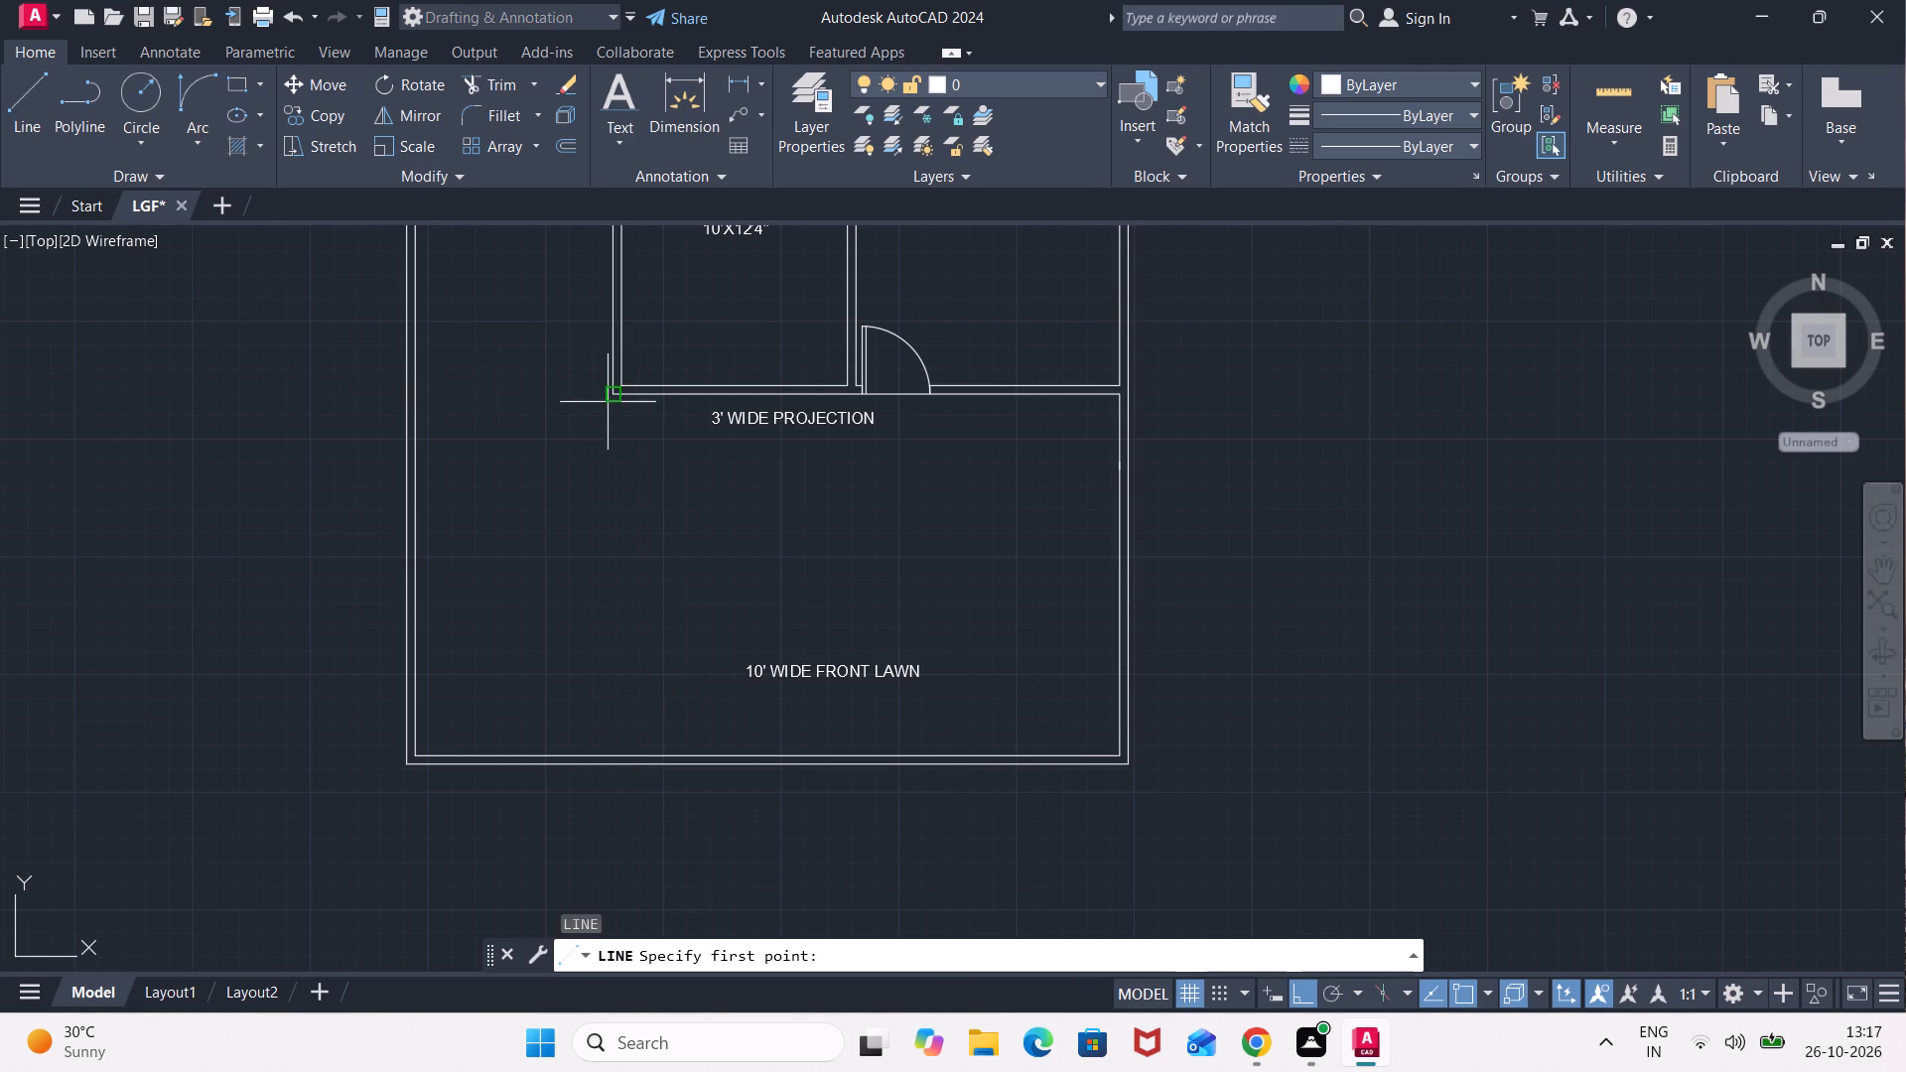
{"action": "left_click", "coordinate": [613, 751]}
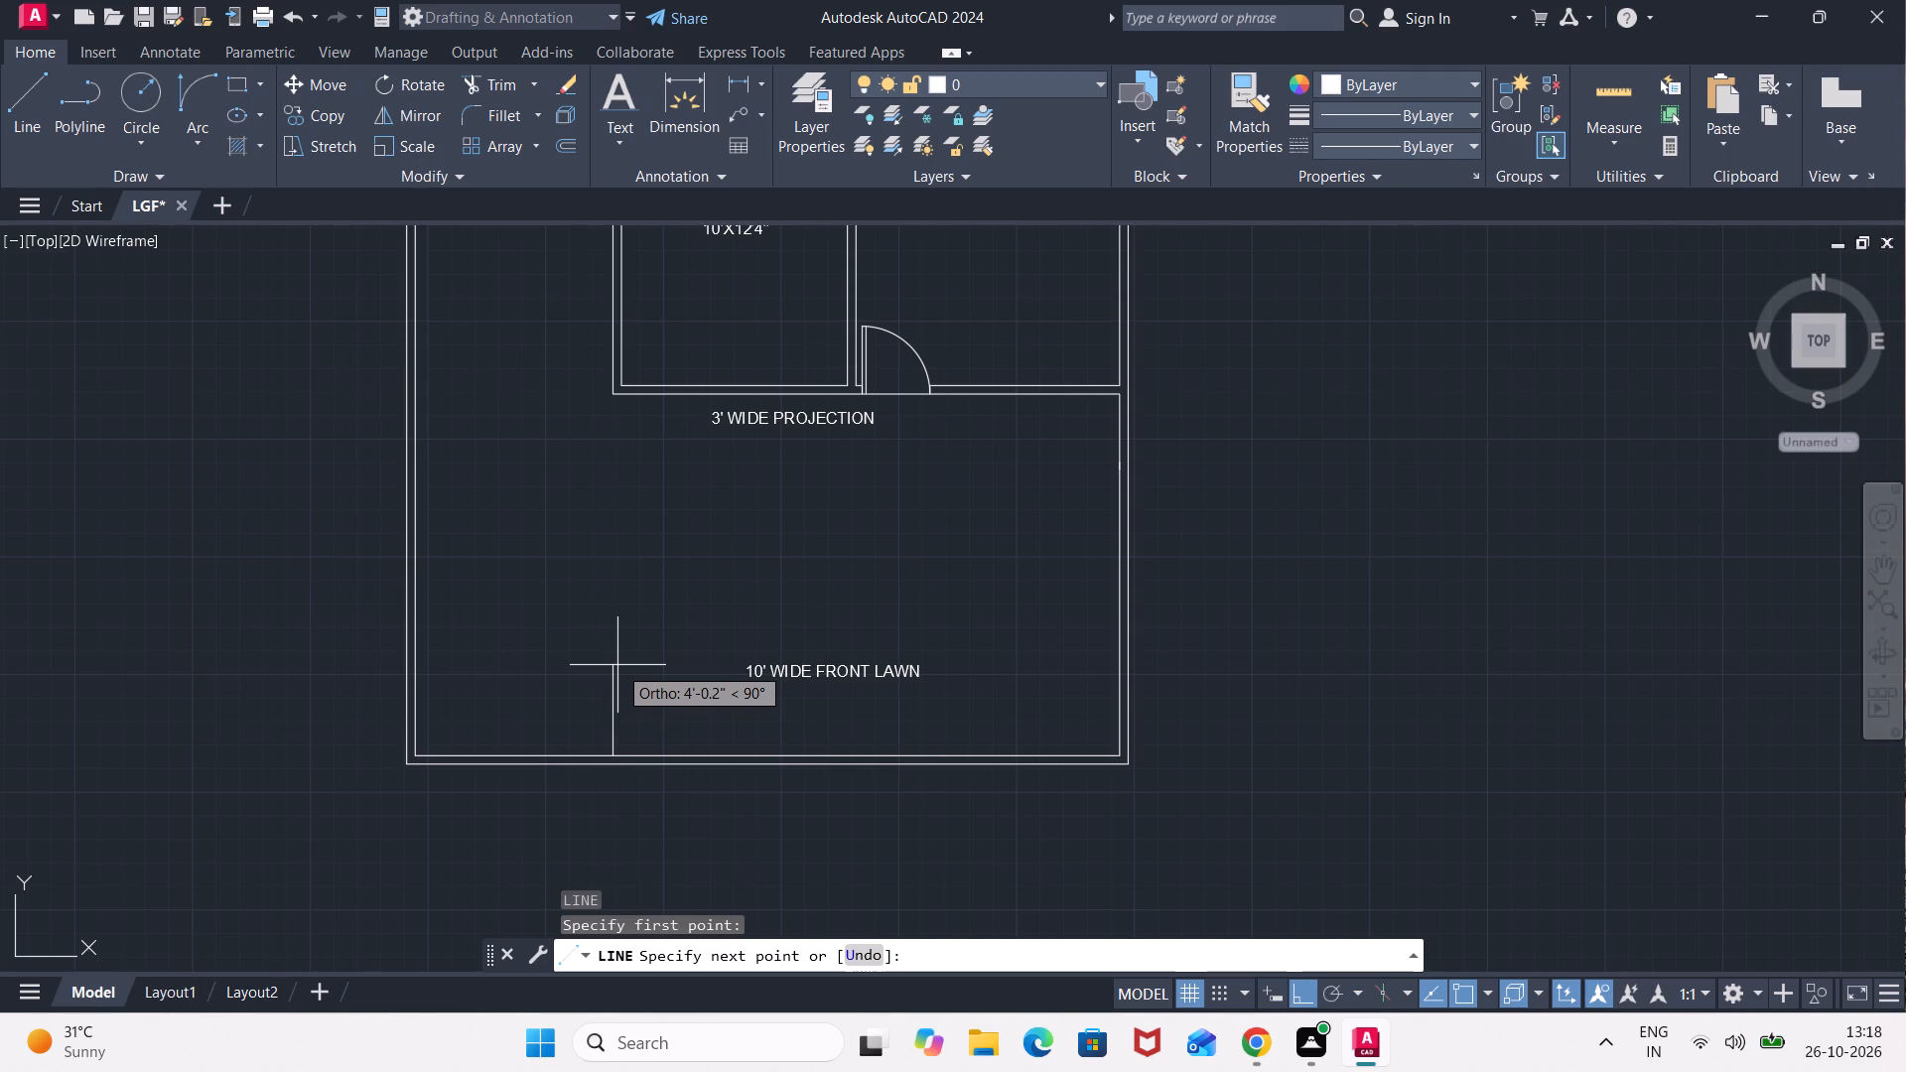
{"action": "type", "text": "12'"}
{"action": "key", "text": "Return"}
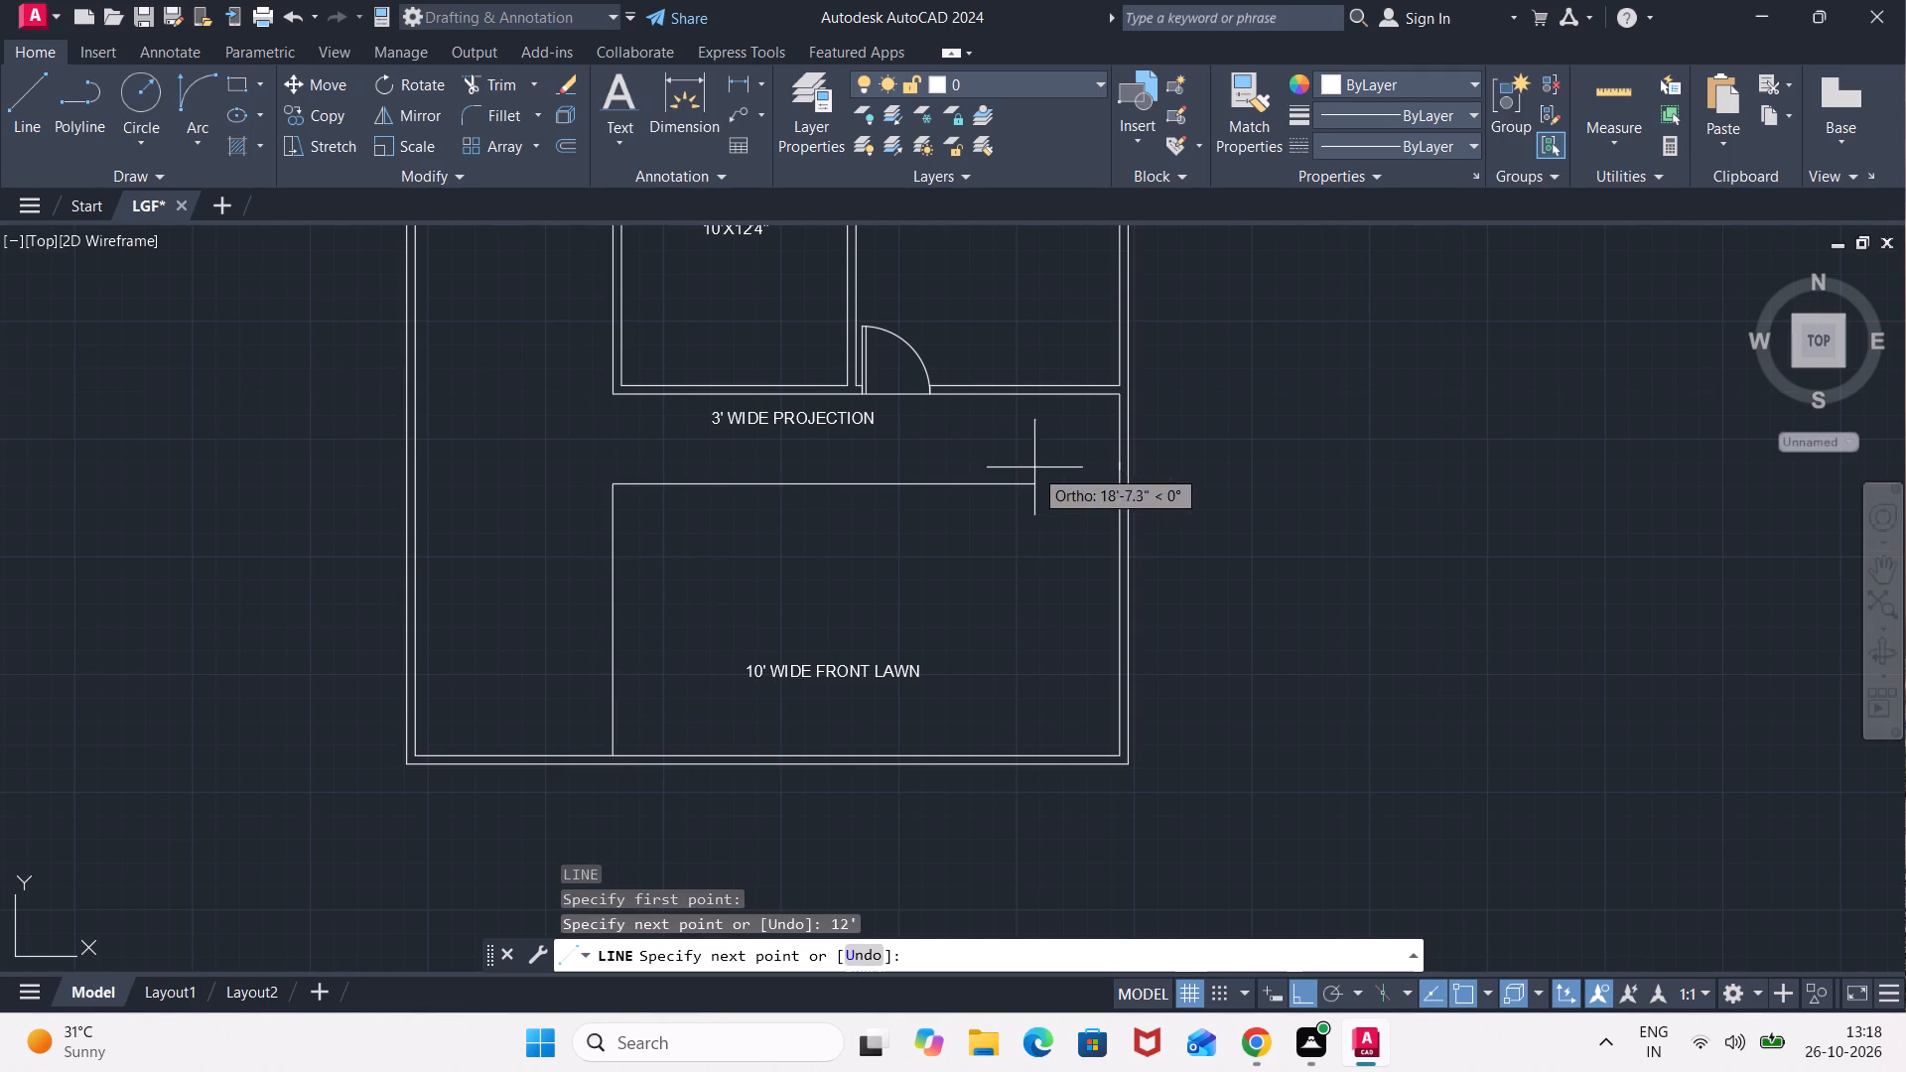
{"action": "left_click", "coordinate": [1118, 483]}
{"action": "key", "text": "Escape"}
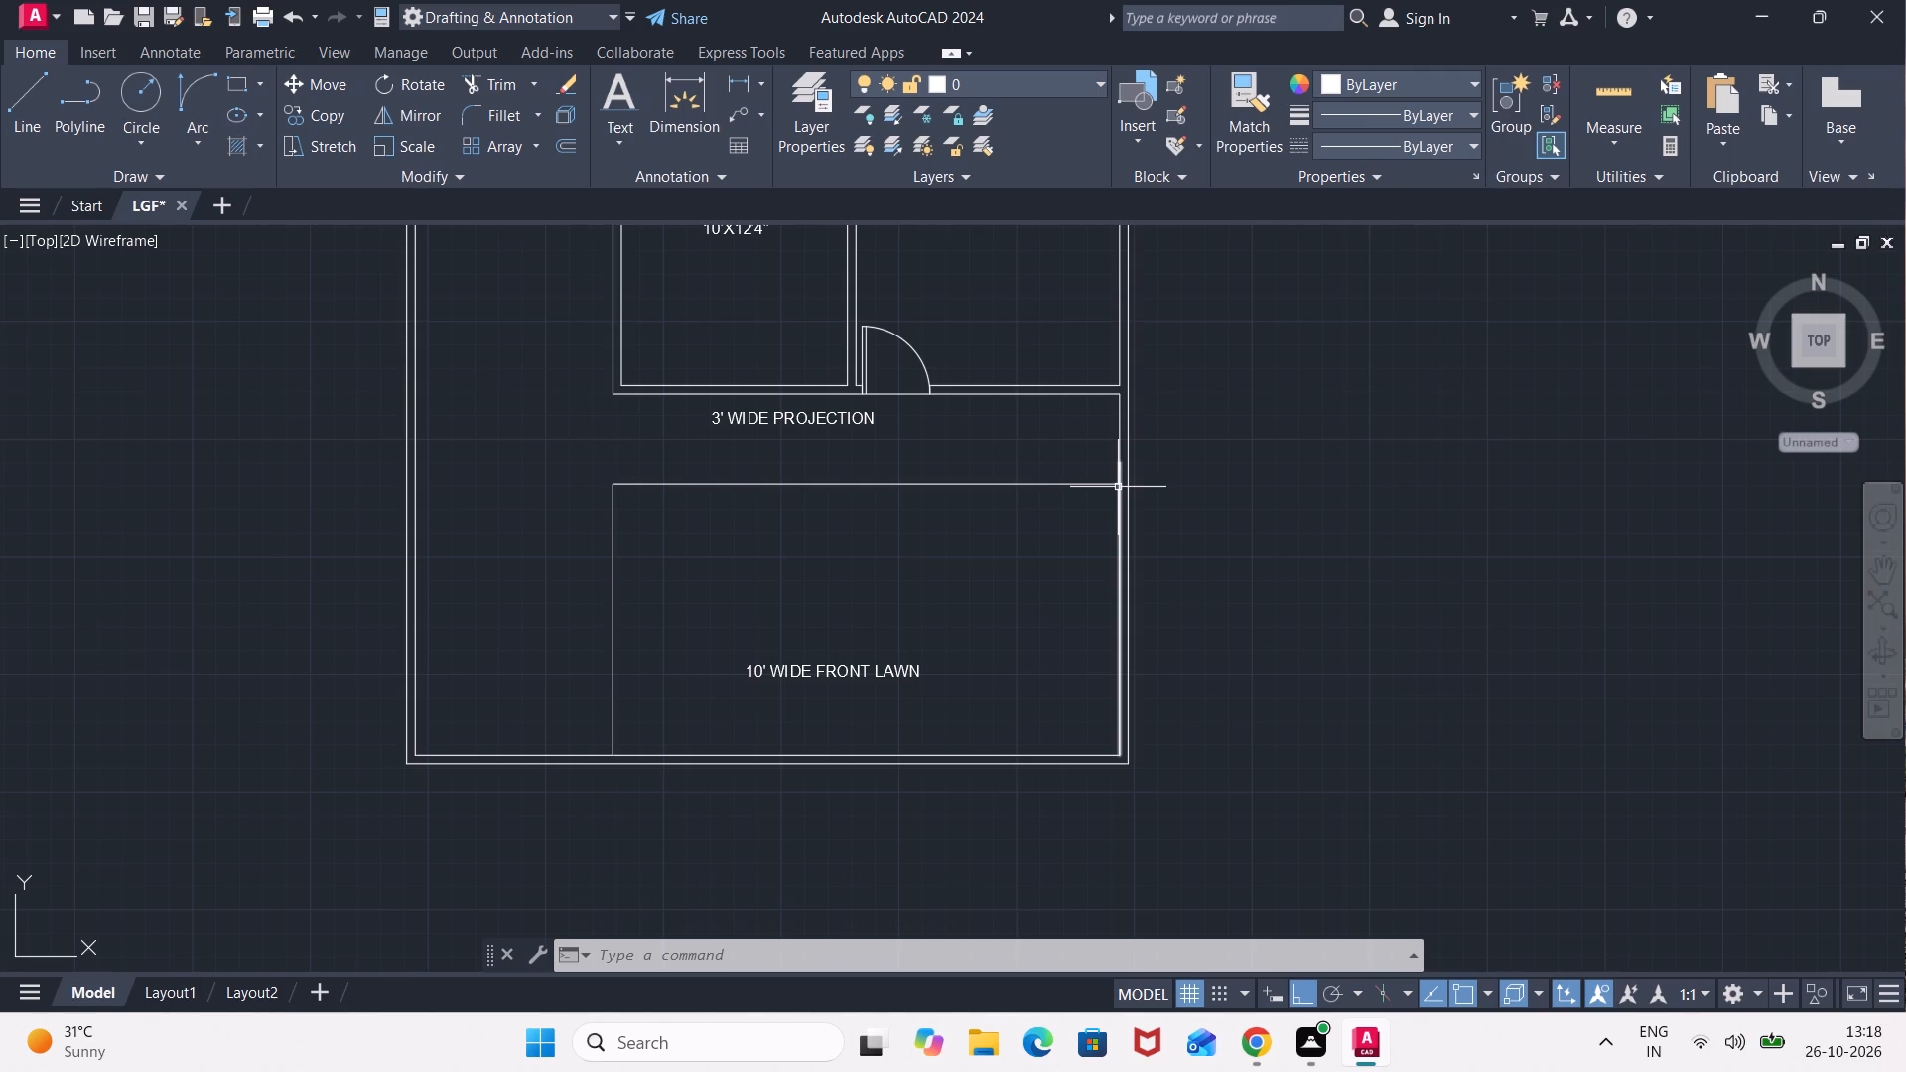
{"action": "key", "text": "Escape"}
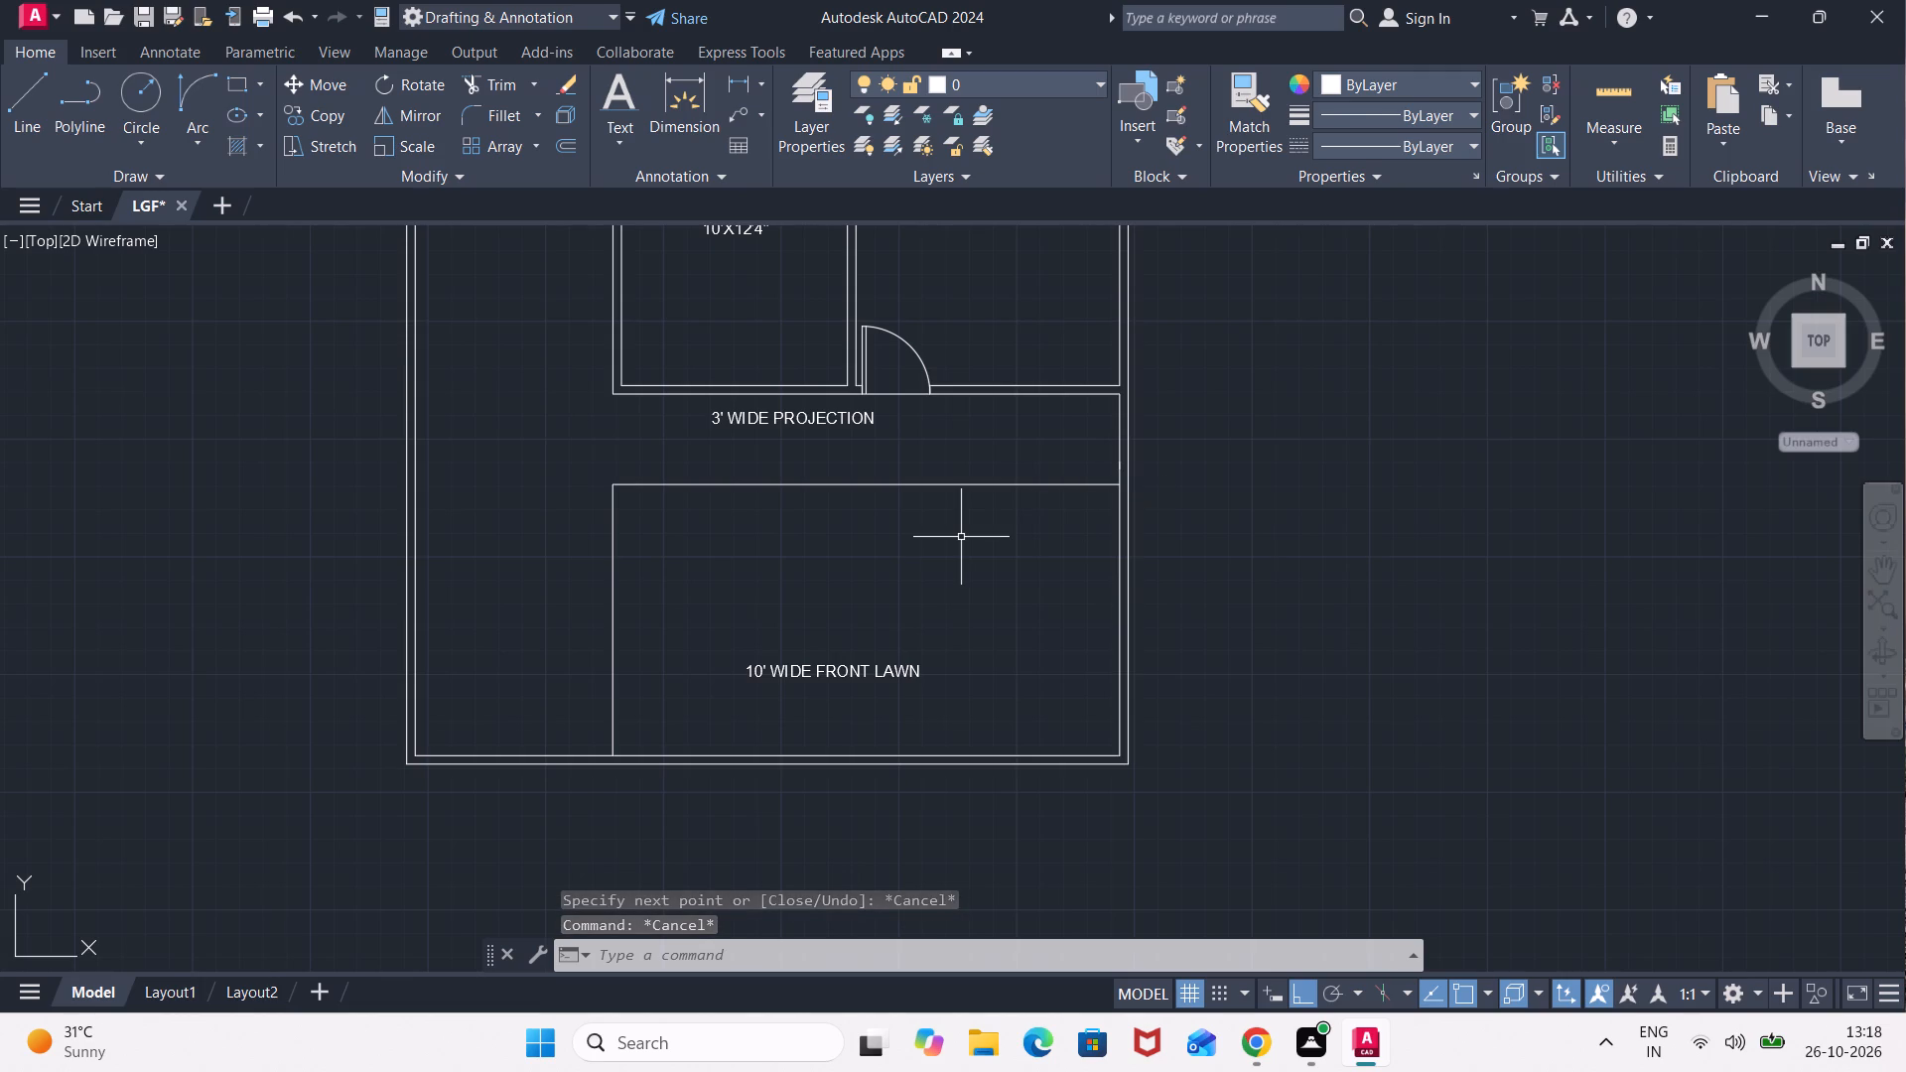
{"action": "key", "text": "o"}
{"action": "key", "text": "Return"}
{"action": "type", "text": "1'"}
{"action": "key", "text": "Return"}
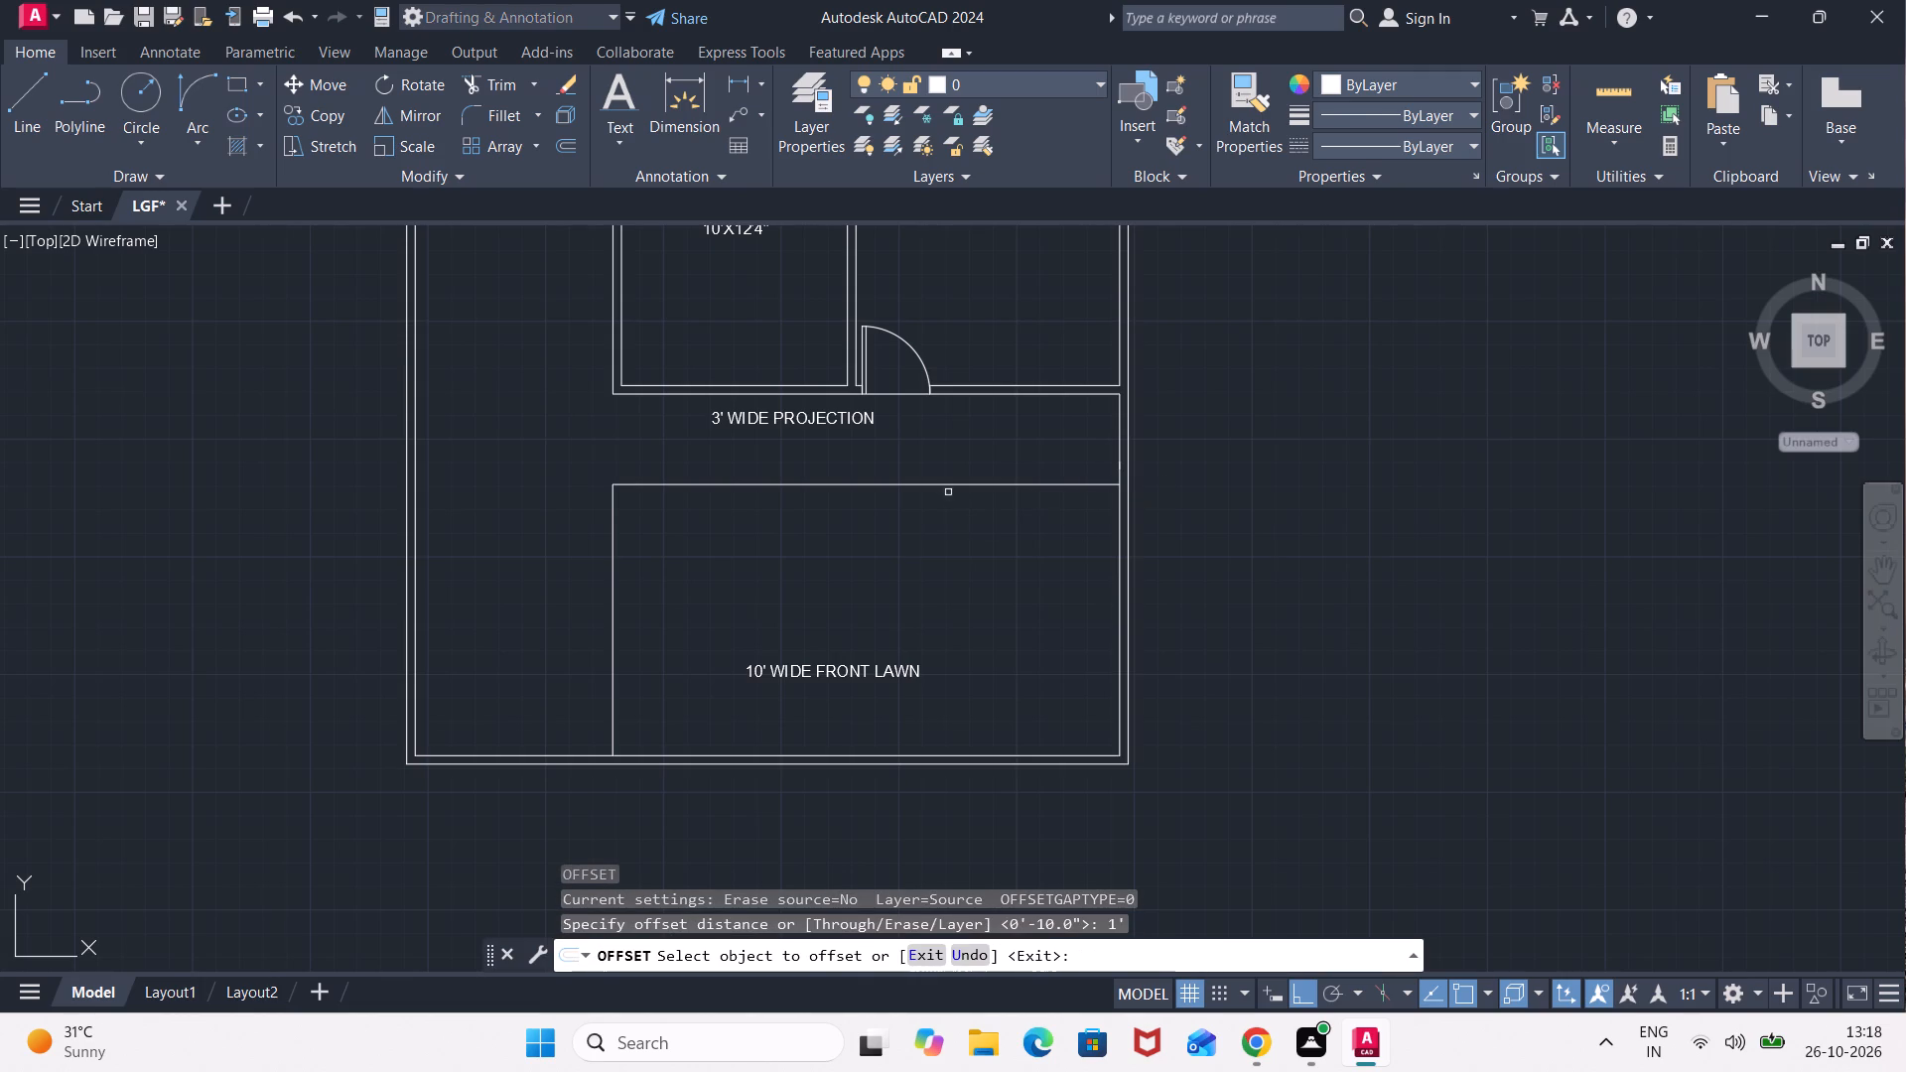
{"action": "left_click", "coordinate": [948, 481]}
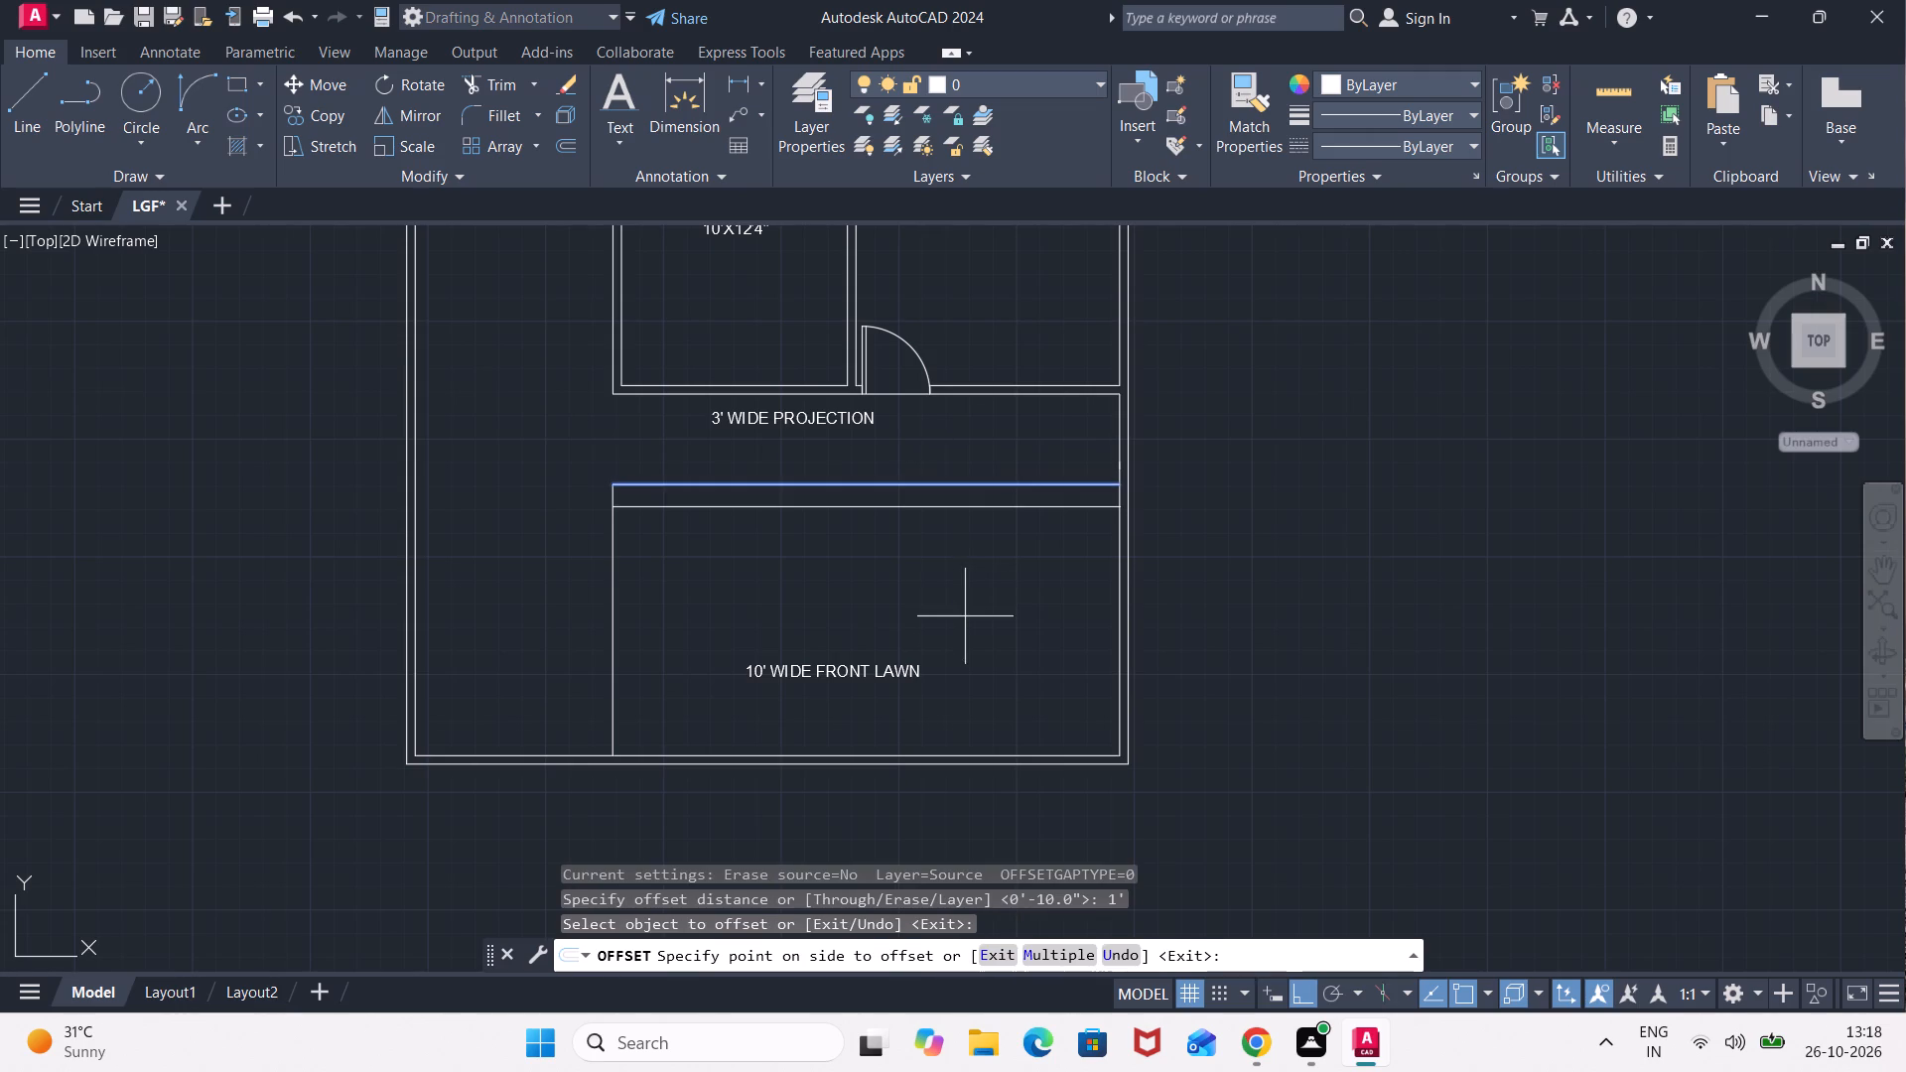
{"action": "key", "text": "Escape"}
Offset the lawn's upper line and the front boundary wall's inner line 2' into the lawn.
{"action": "key", "text": "o"}
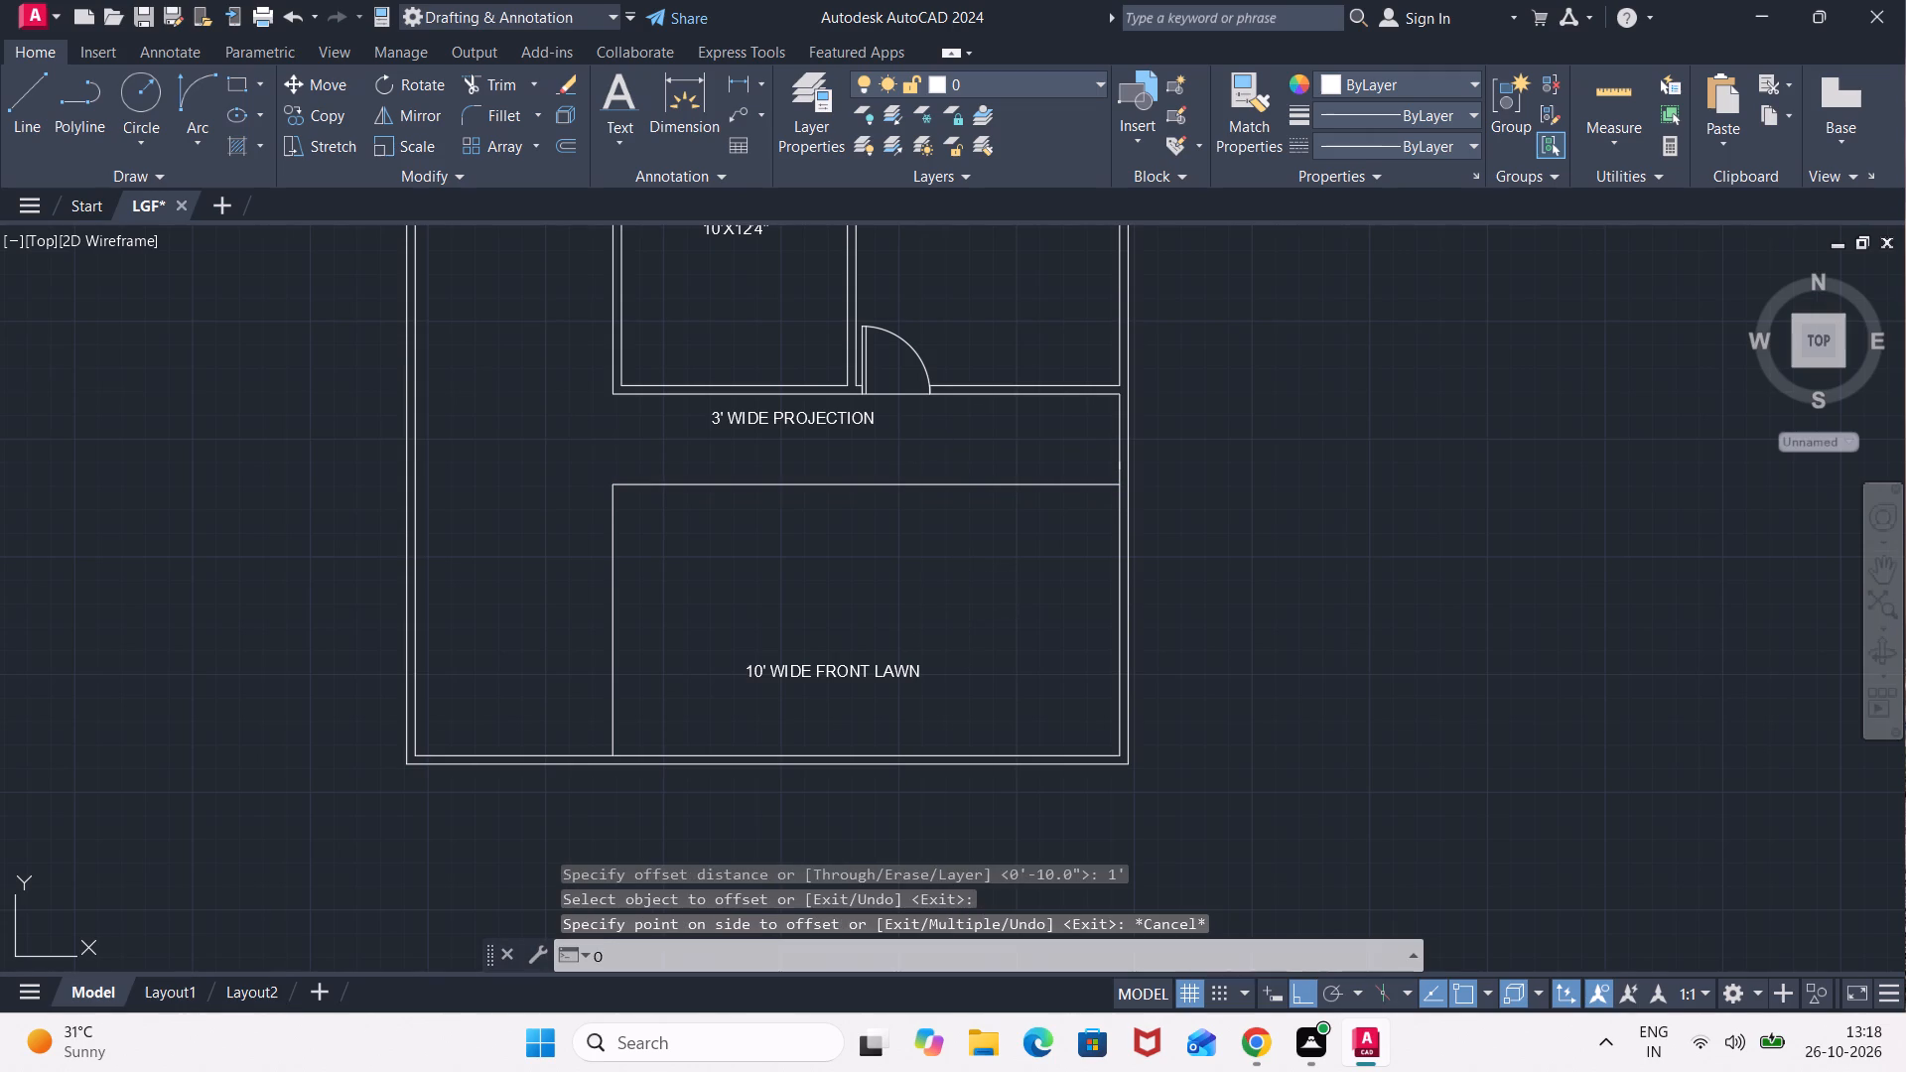
{"action": "key", "text": "Return"}
{"action": "type", "text": "2'"}
{"action": "key", "text": "Return"}
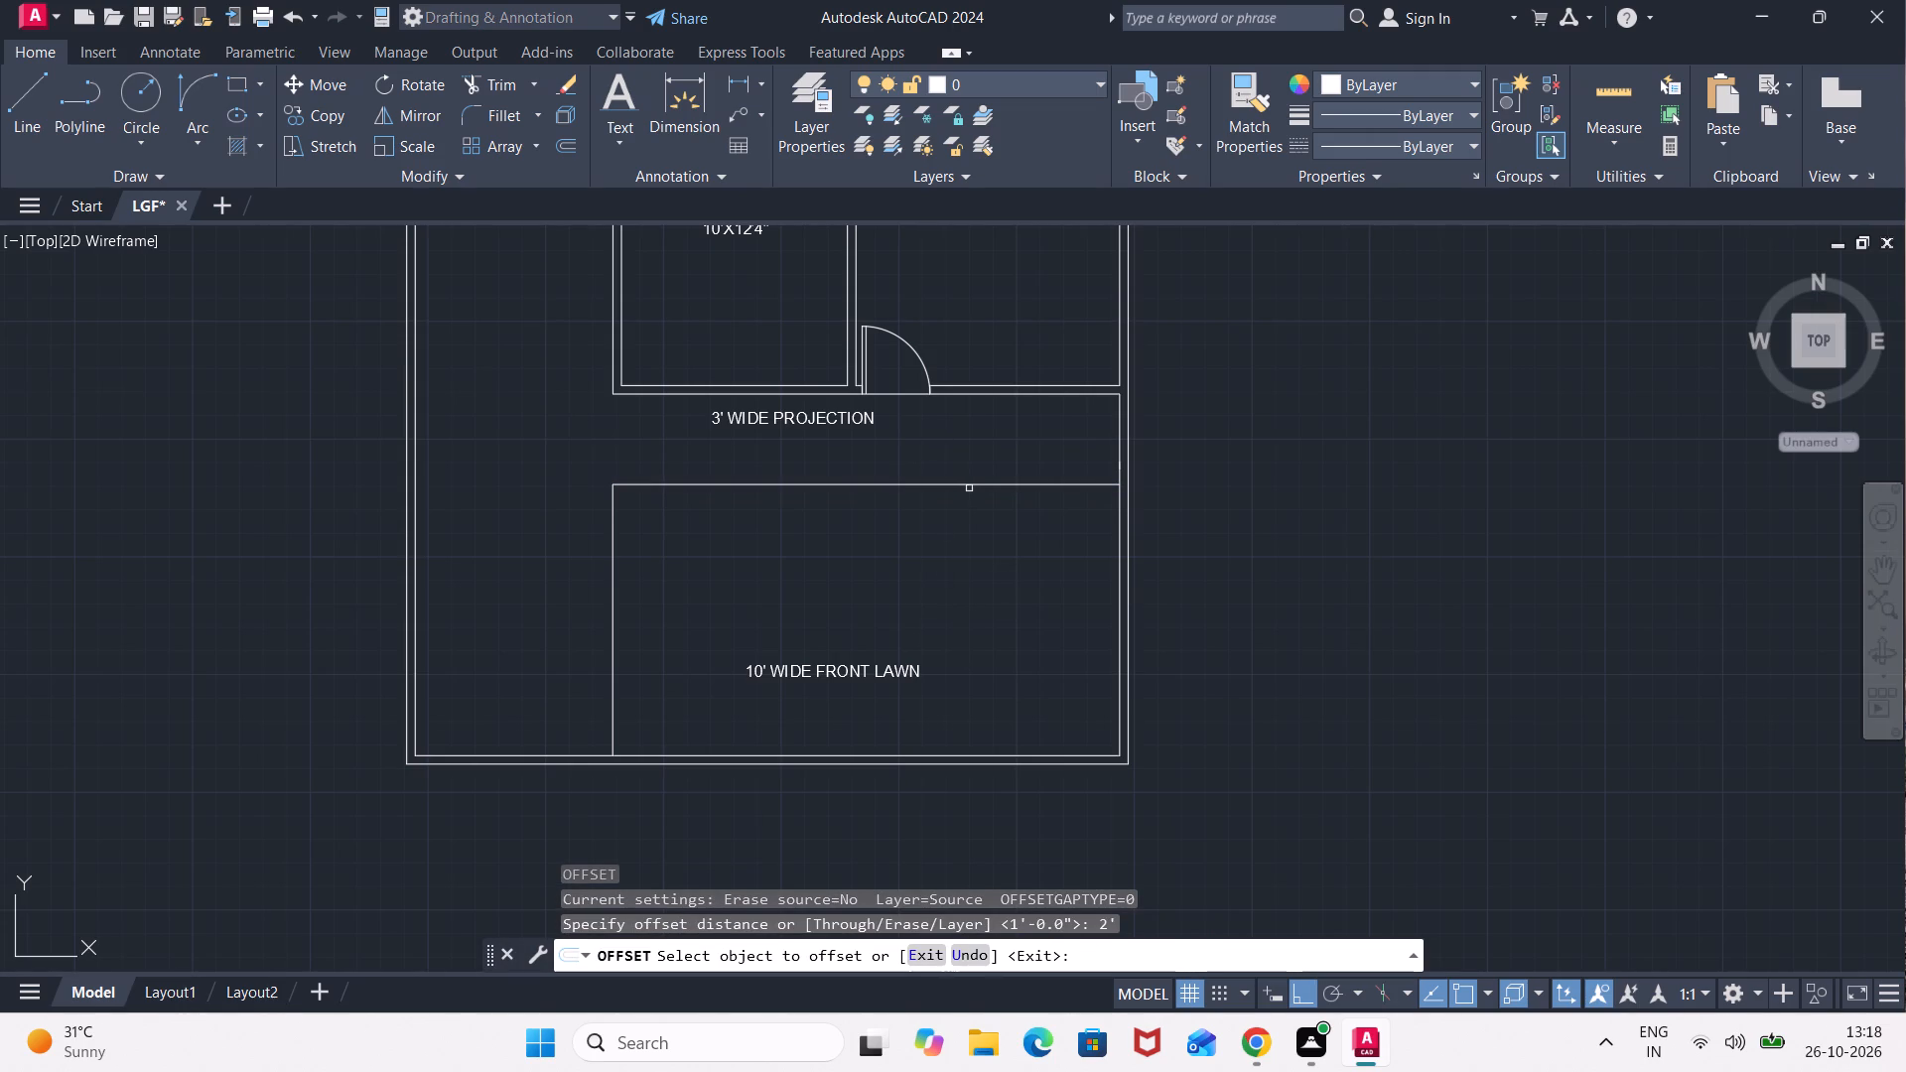
{"action": "left_click", "coordinate": [973, 485]}
{"action": "left_click", "coordinate": [1008, 610]}
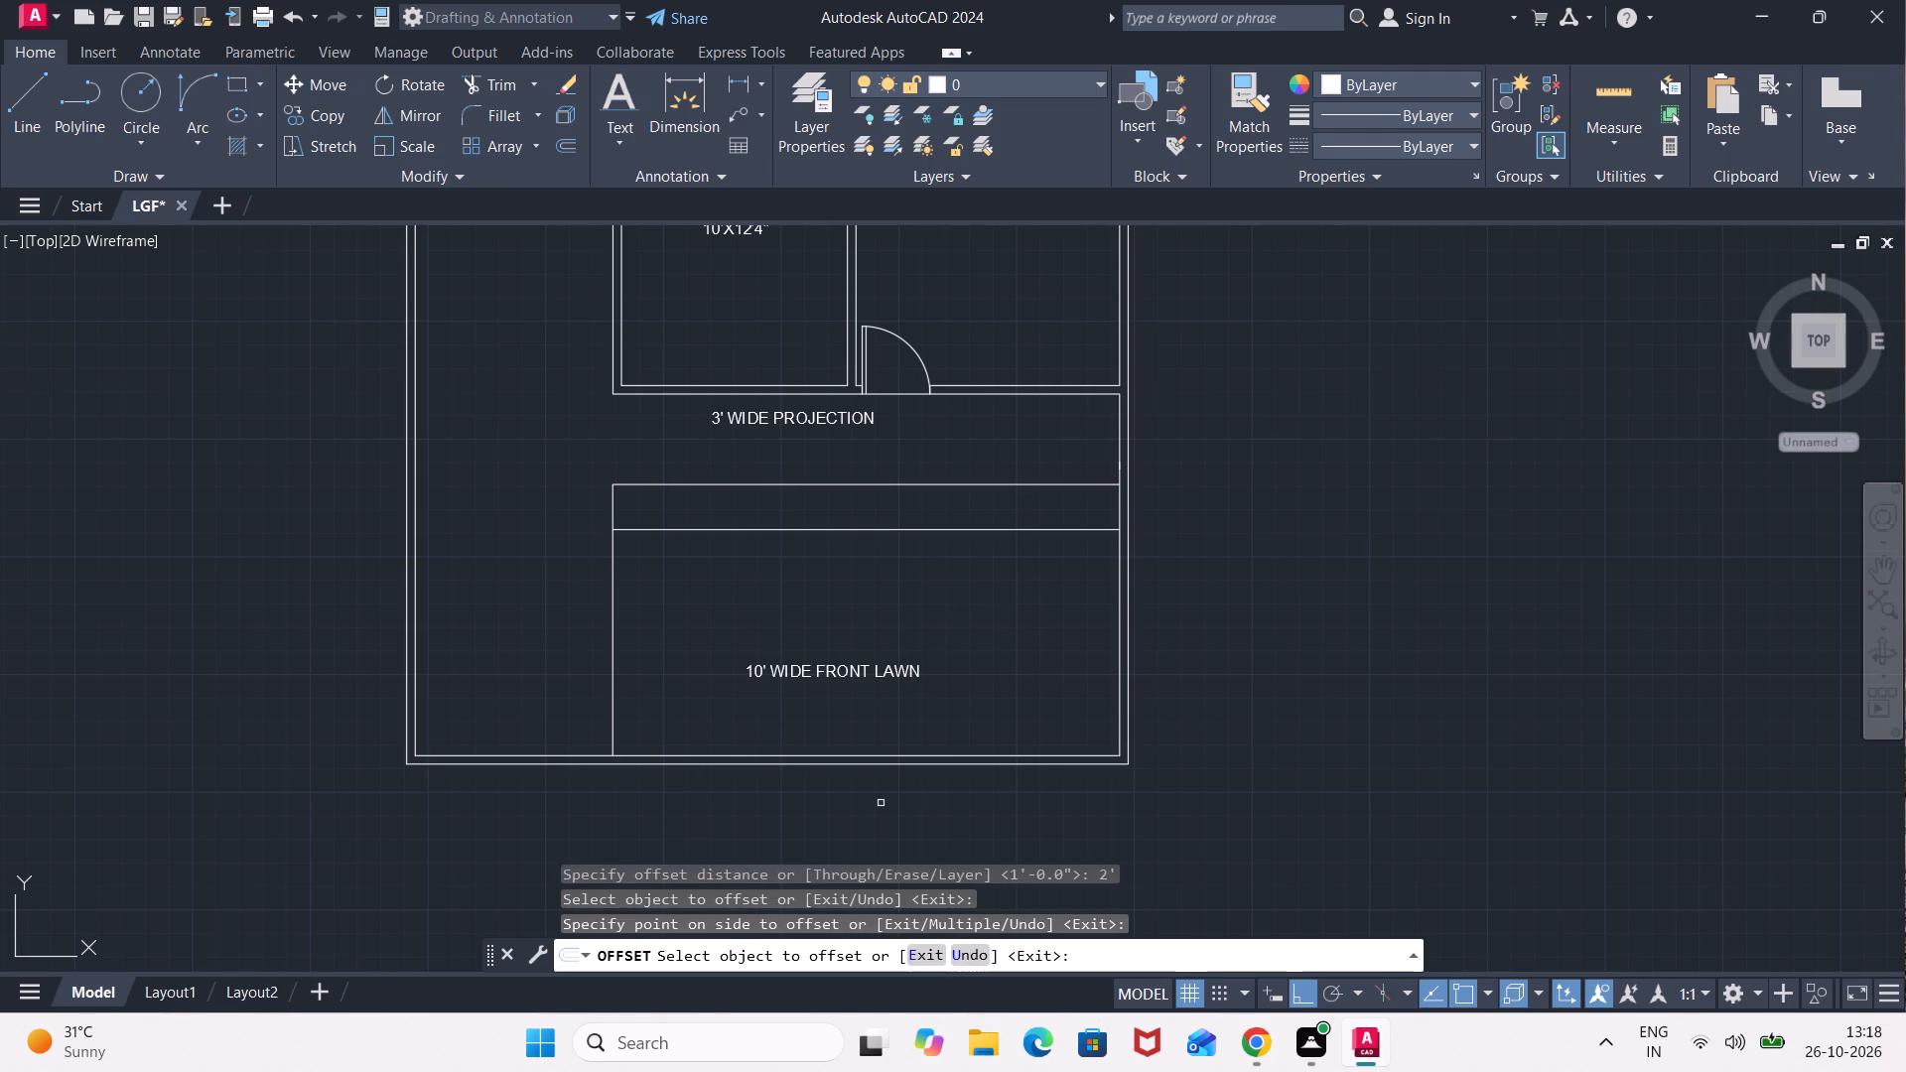
{"action": "left_click", "coordinate": [920, 753]}
{"action": "left_click", "coordinate": [927, 709]}
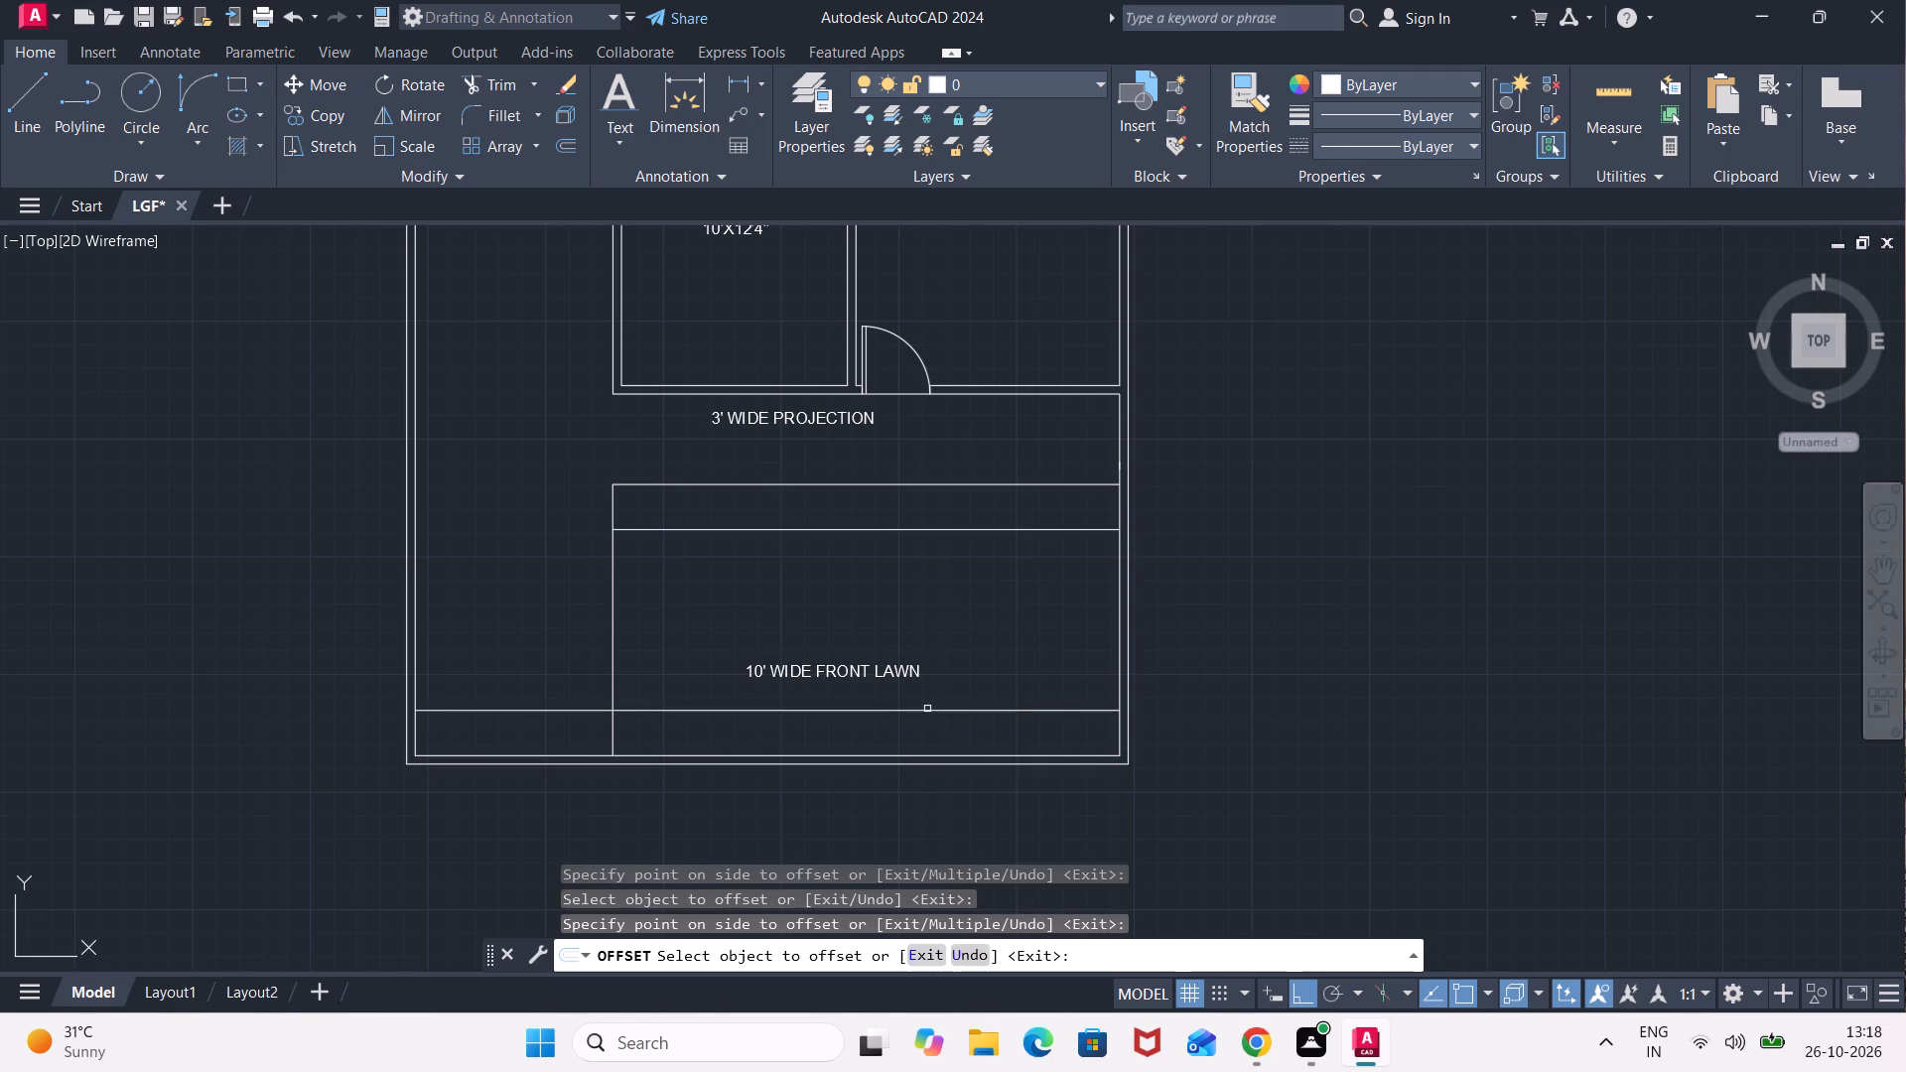
{"action": "key", "text": "Escape"}
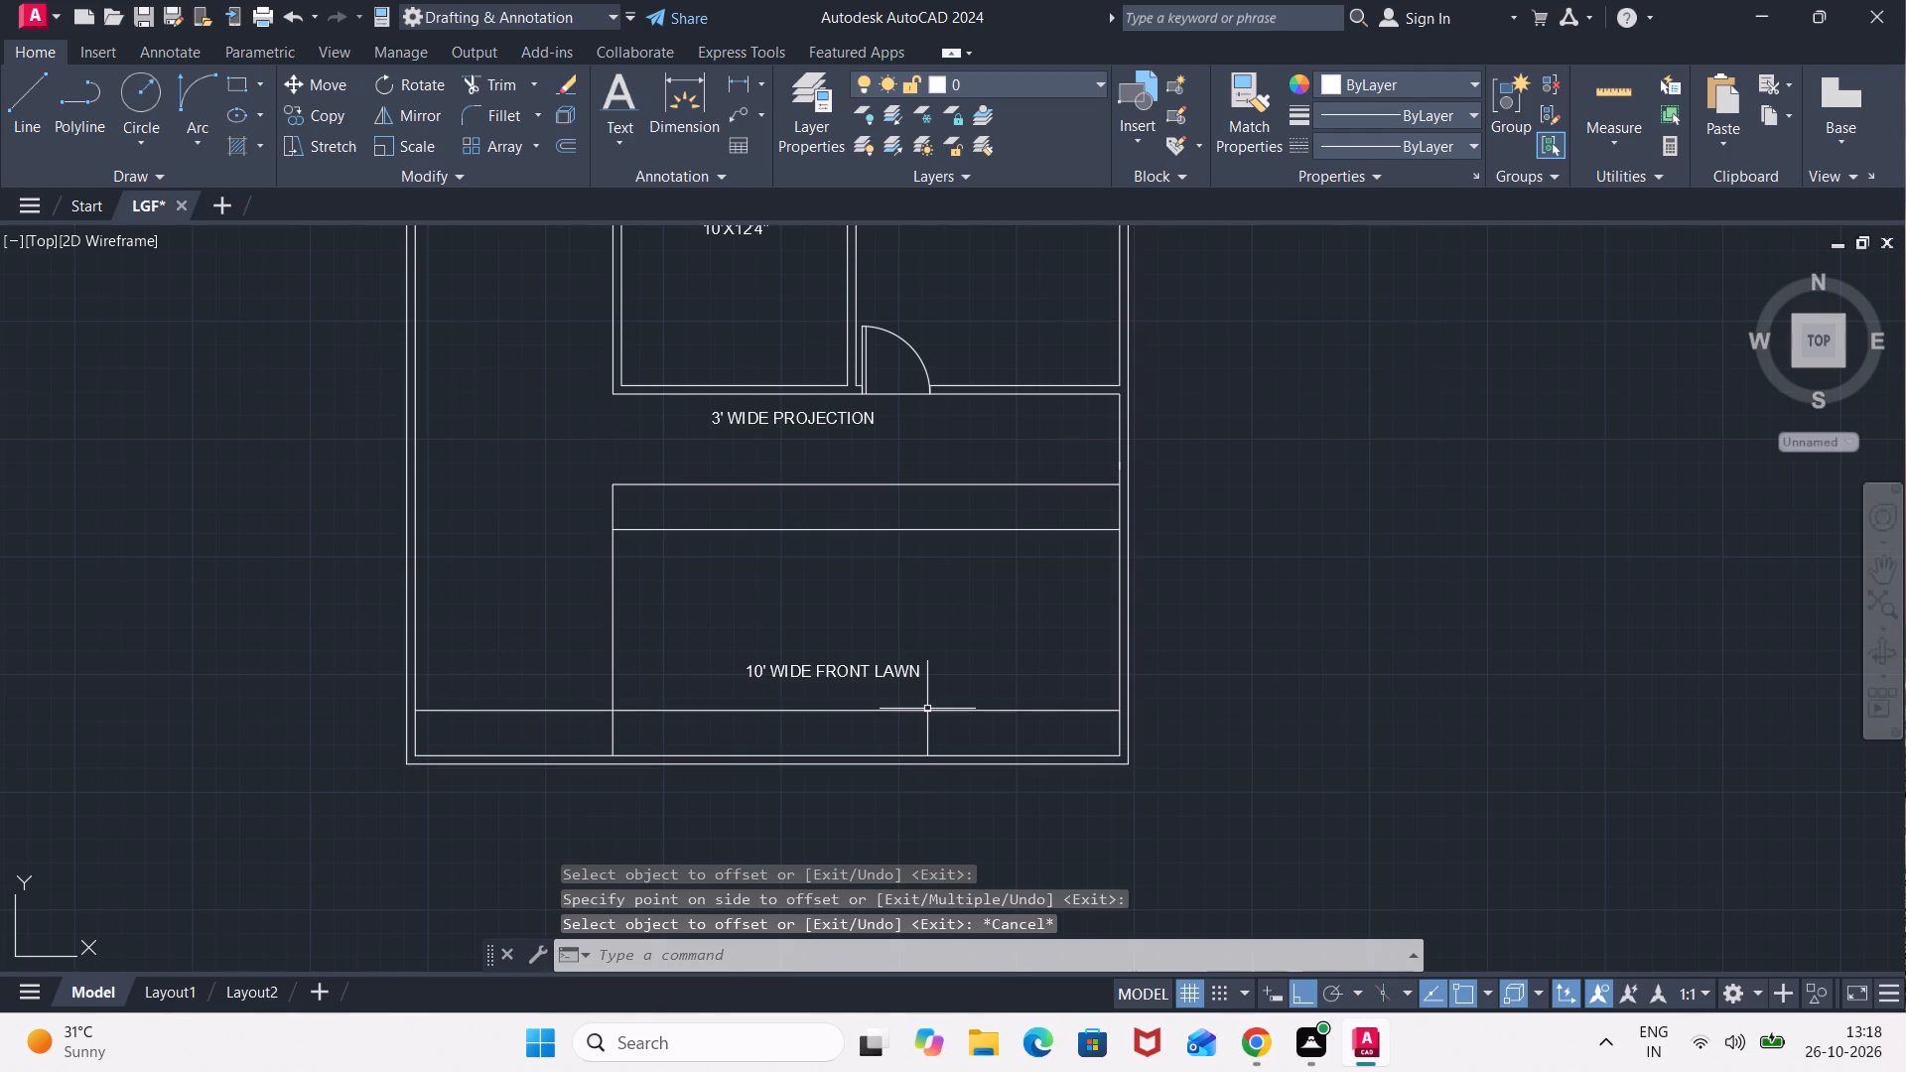
Trim the part of the lower offset line that extends beyond the lawn's vertical edge towards the far side wall.
{"action": "type", "text": "TR"}
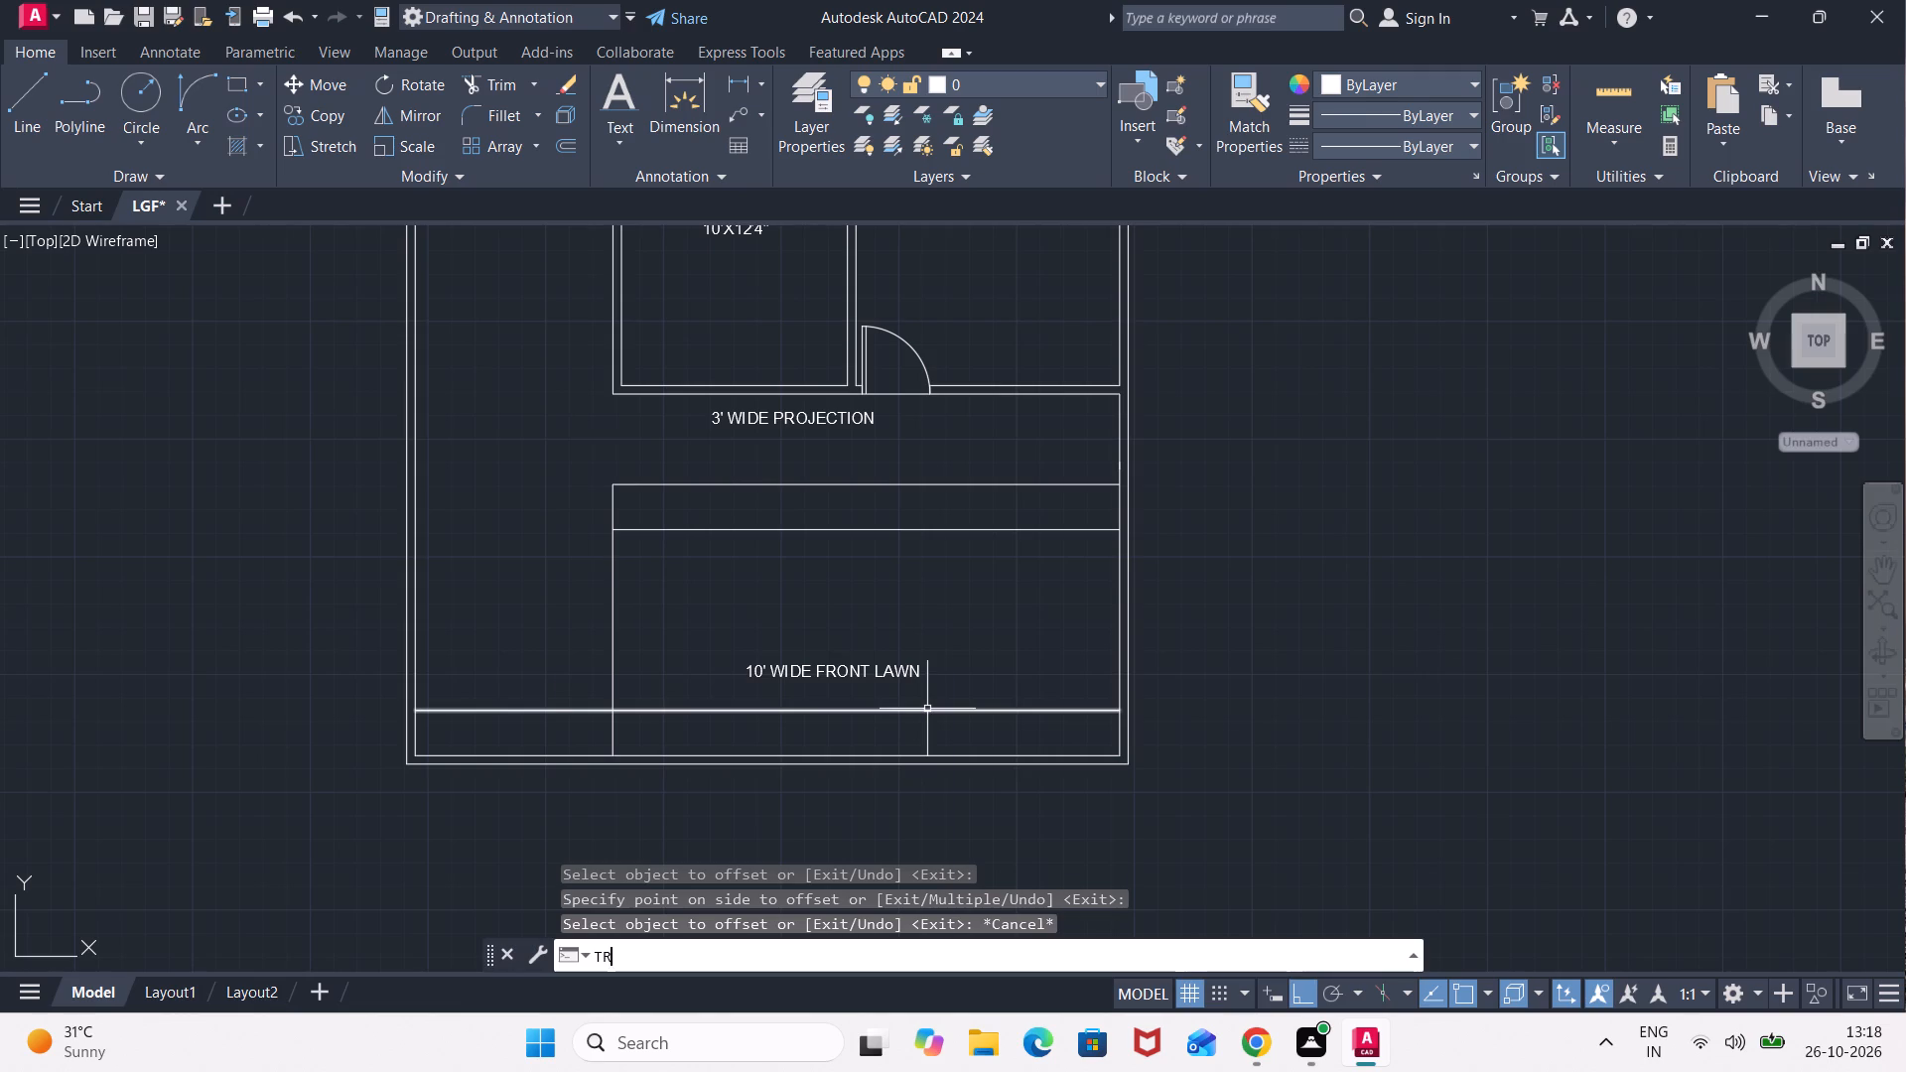
{"action": "key", "text": "Return"}
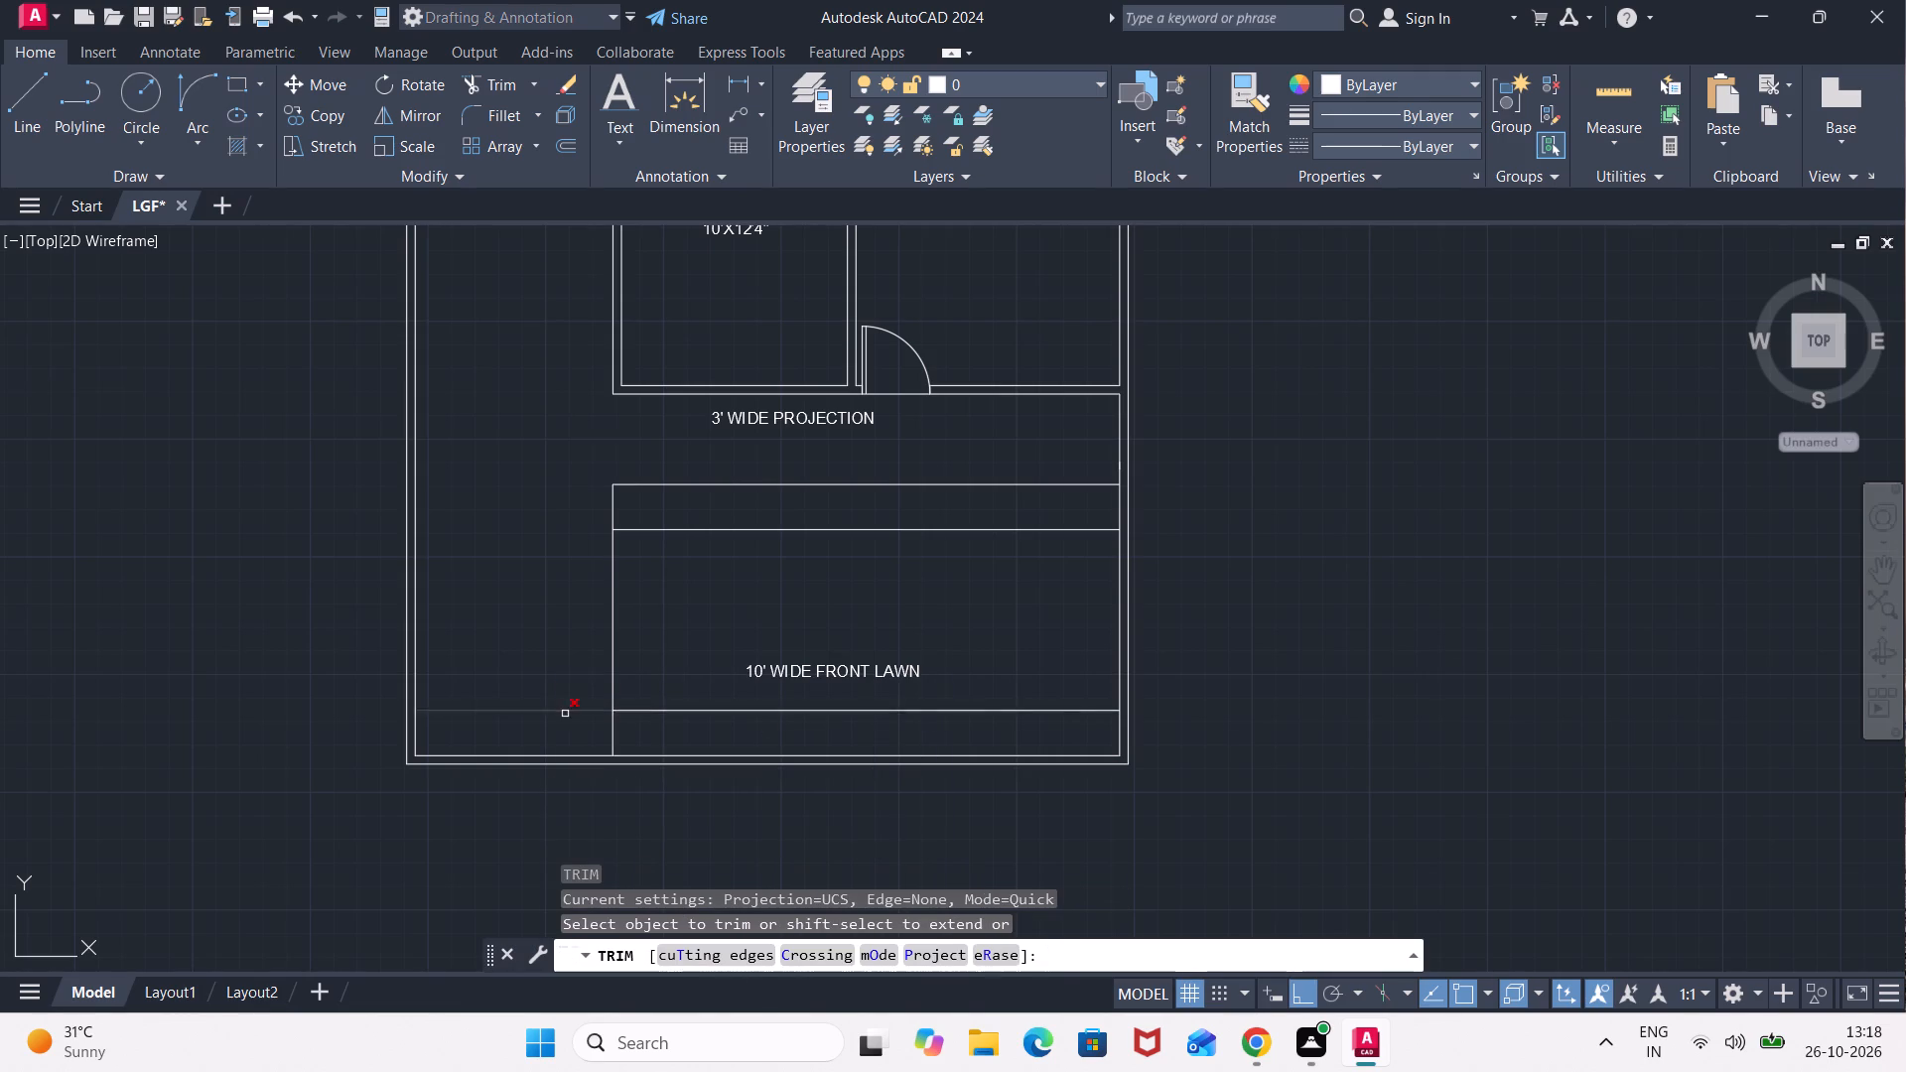
{"action": "left_click", "coordinate": [565, 714]}
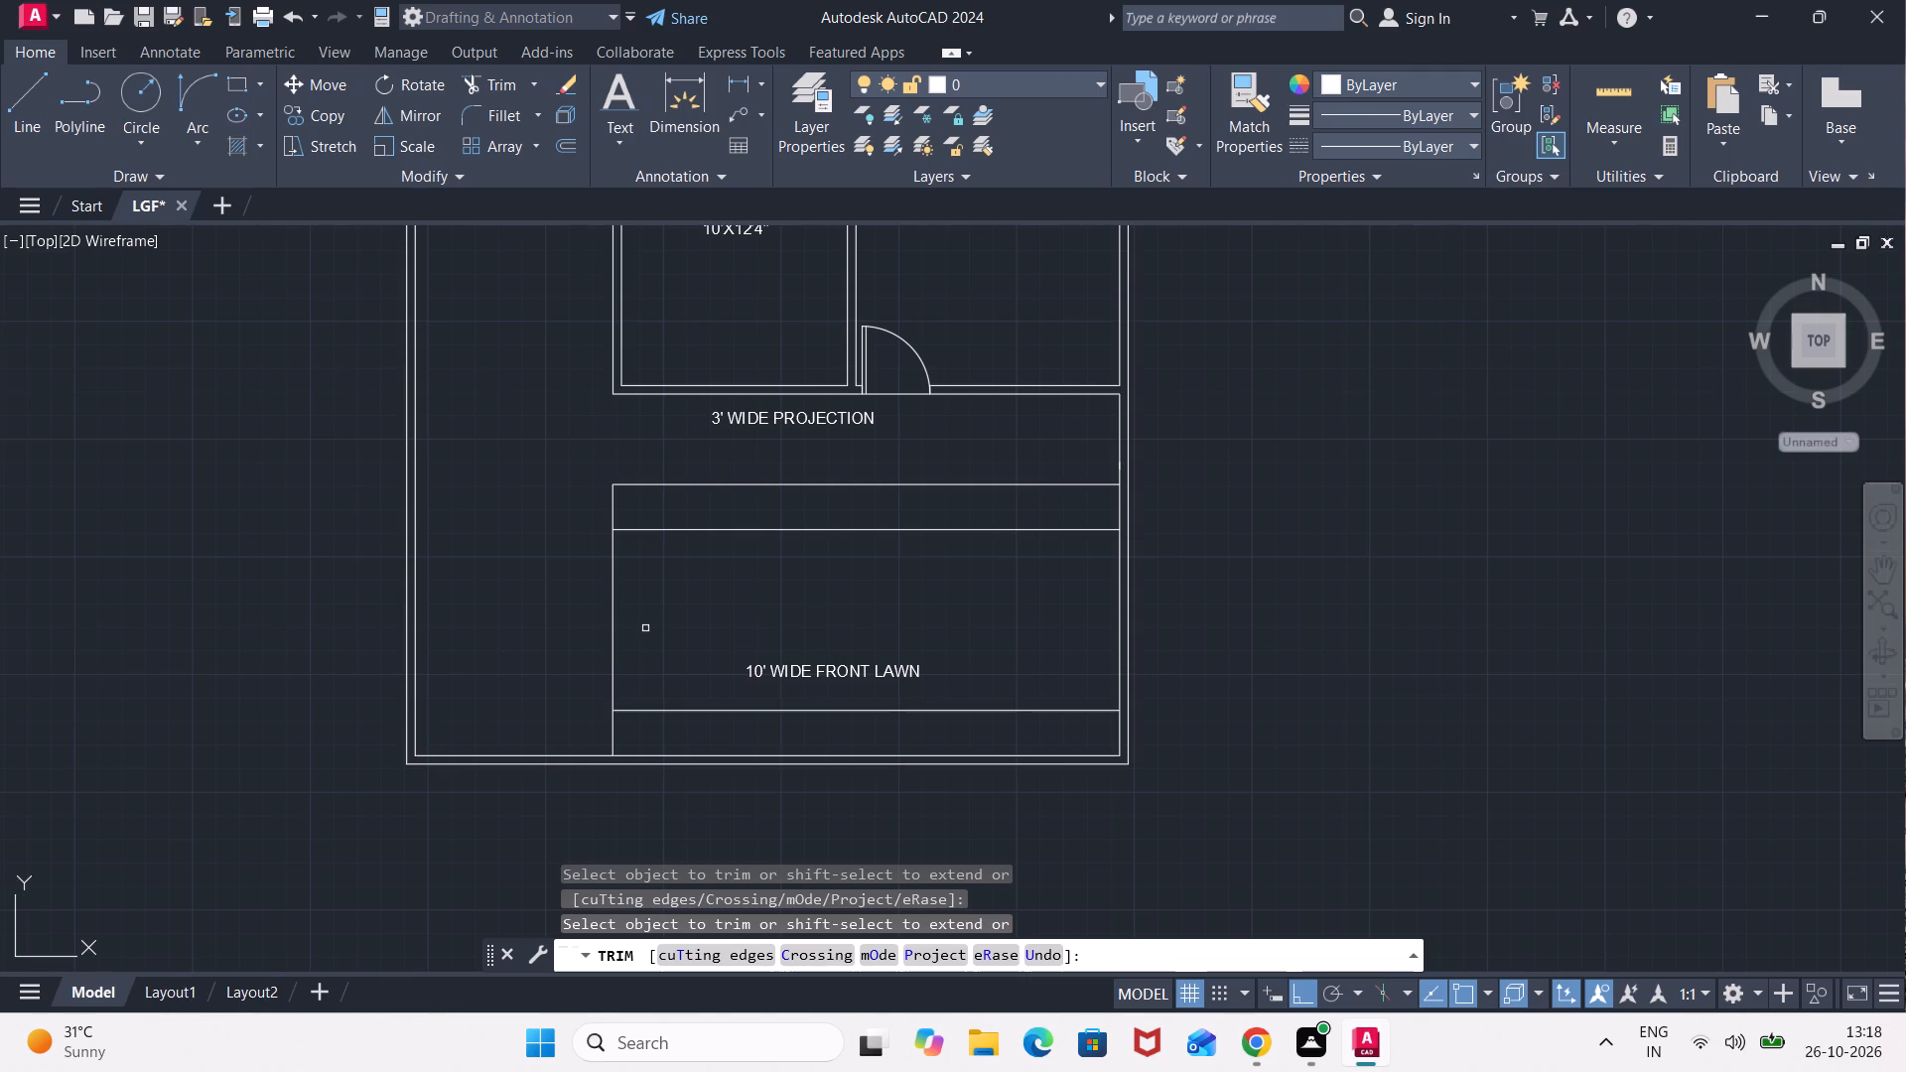
{"action": "key", "text": "Escape"}
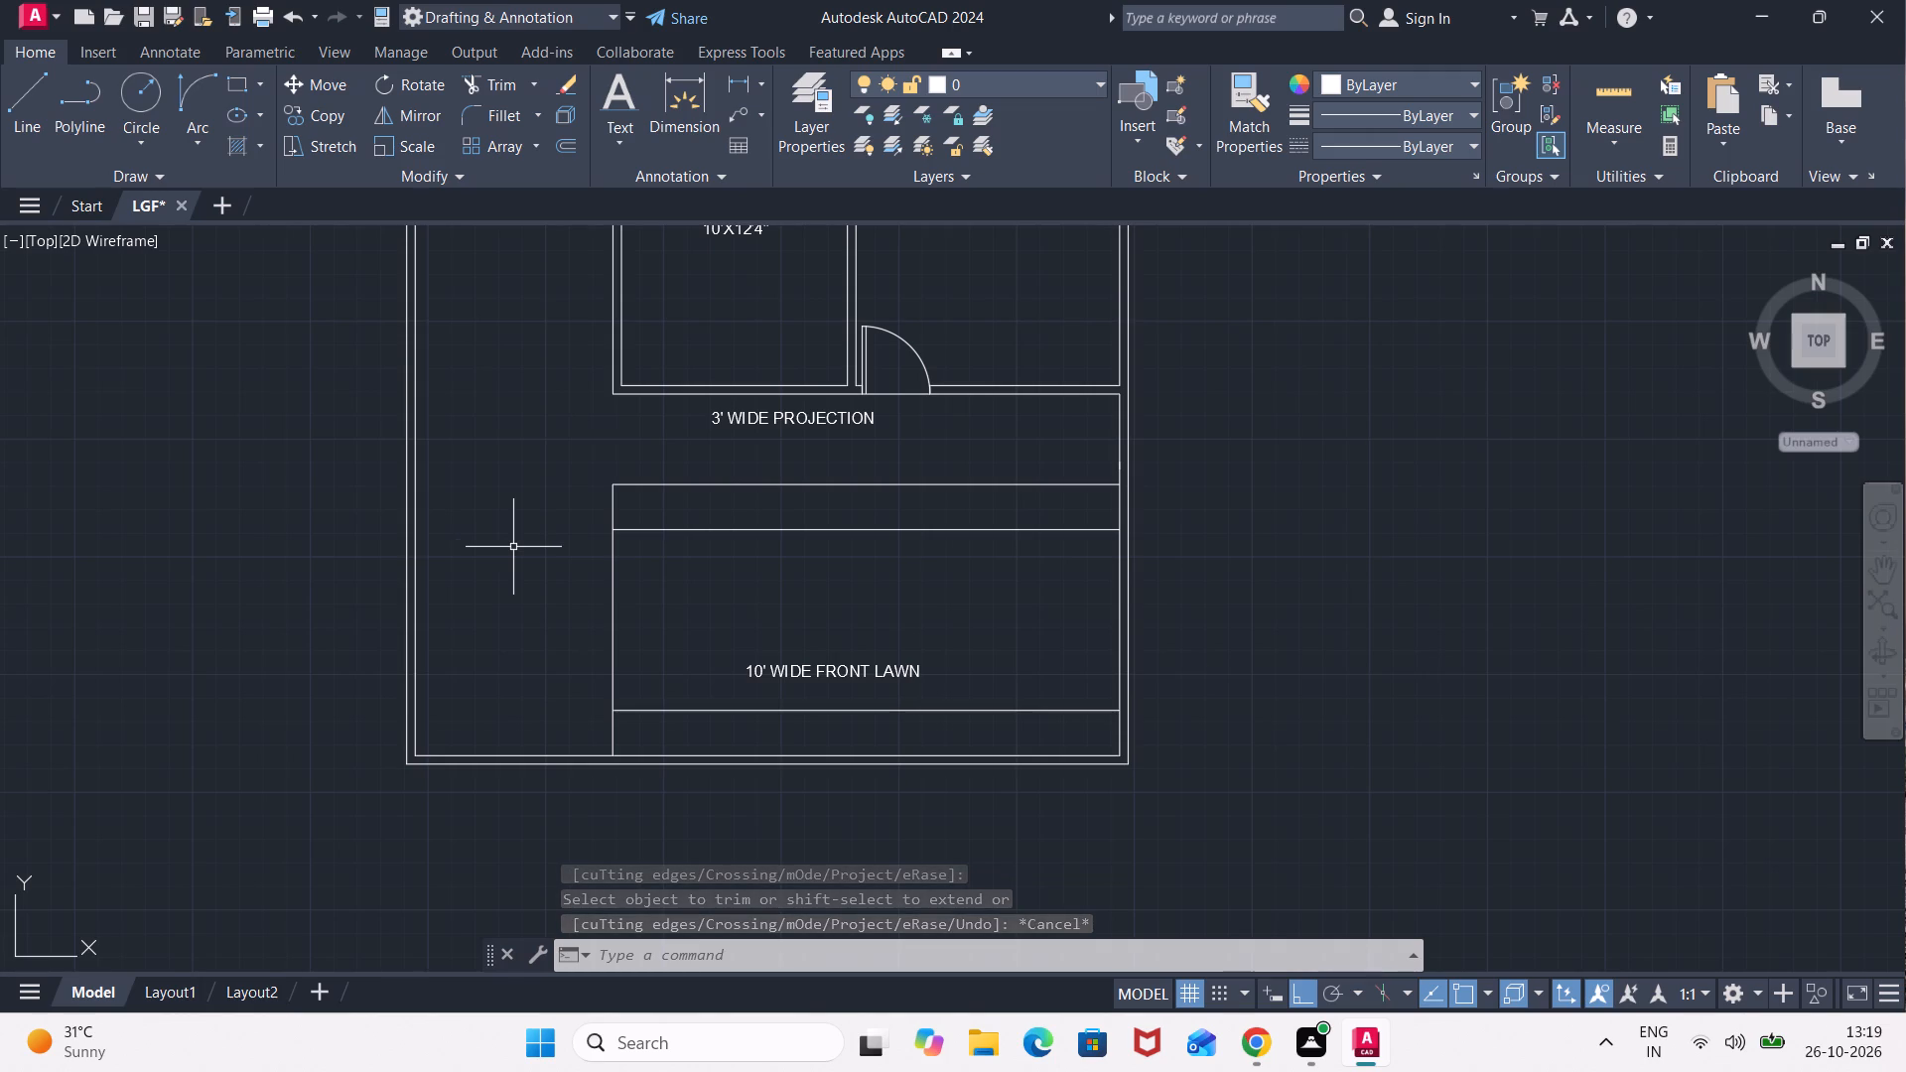
Draw a vertical line slightly inside the lawn's vertical edge, from its upper line to the front boundary wall's inner face.
{"action": "key", "text": "l"}
{"action": "key", "text": "Return"}
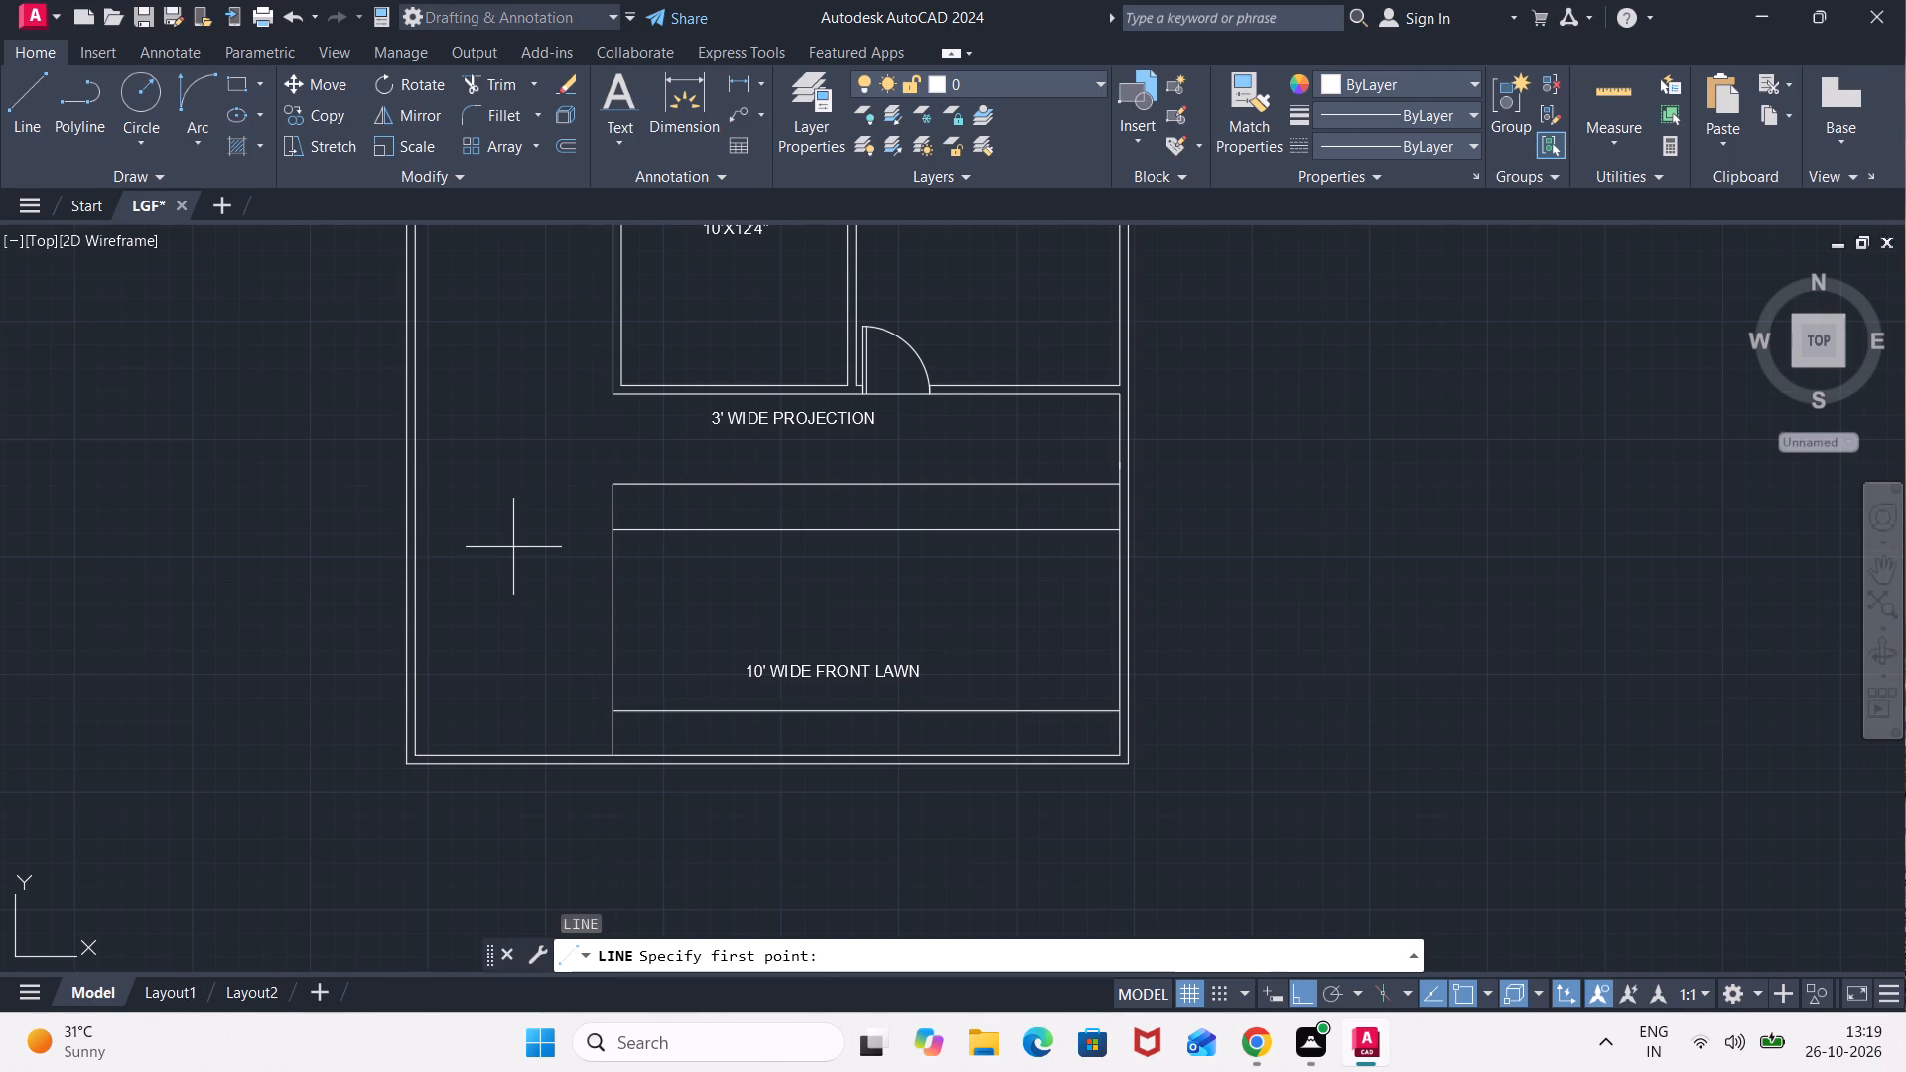
{"action": "left_click", "coordinate": [632, 484]}
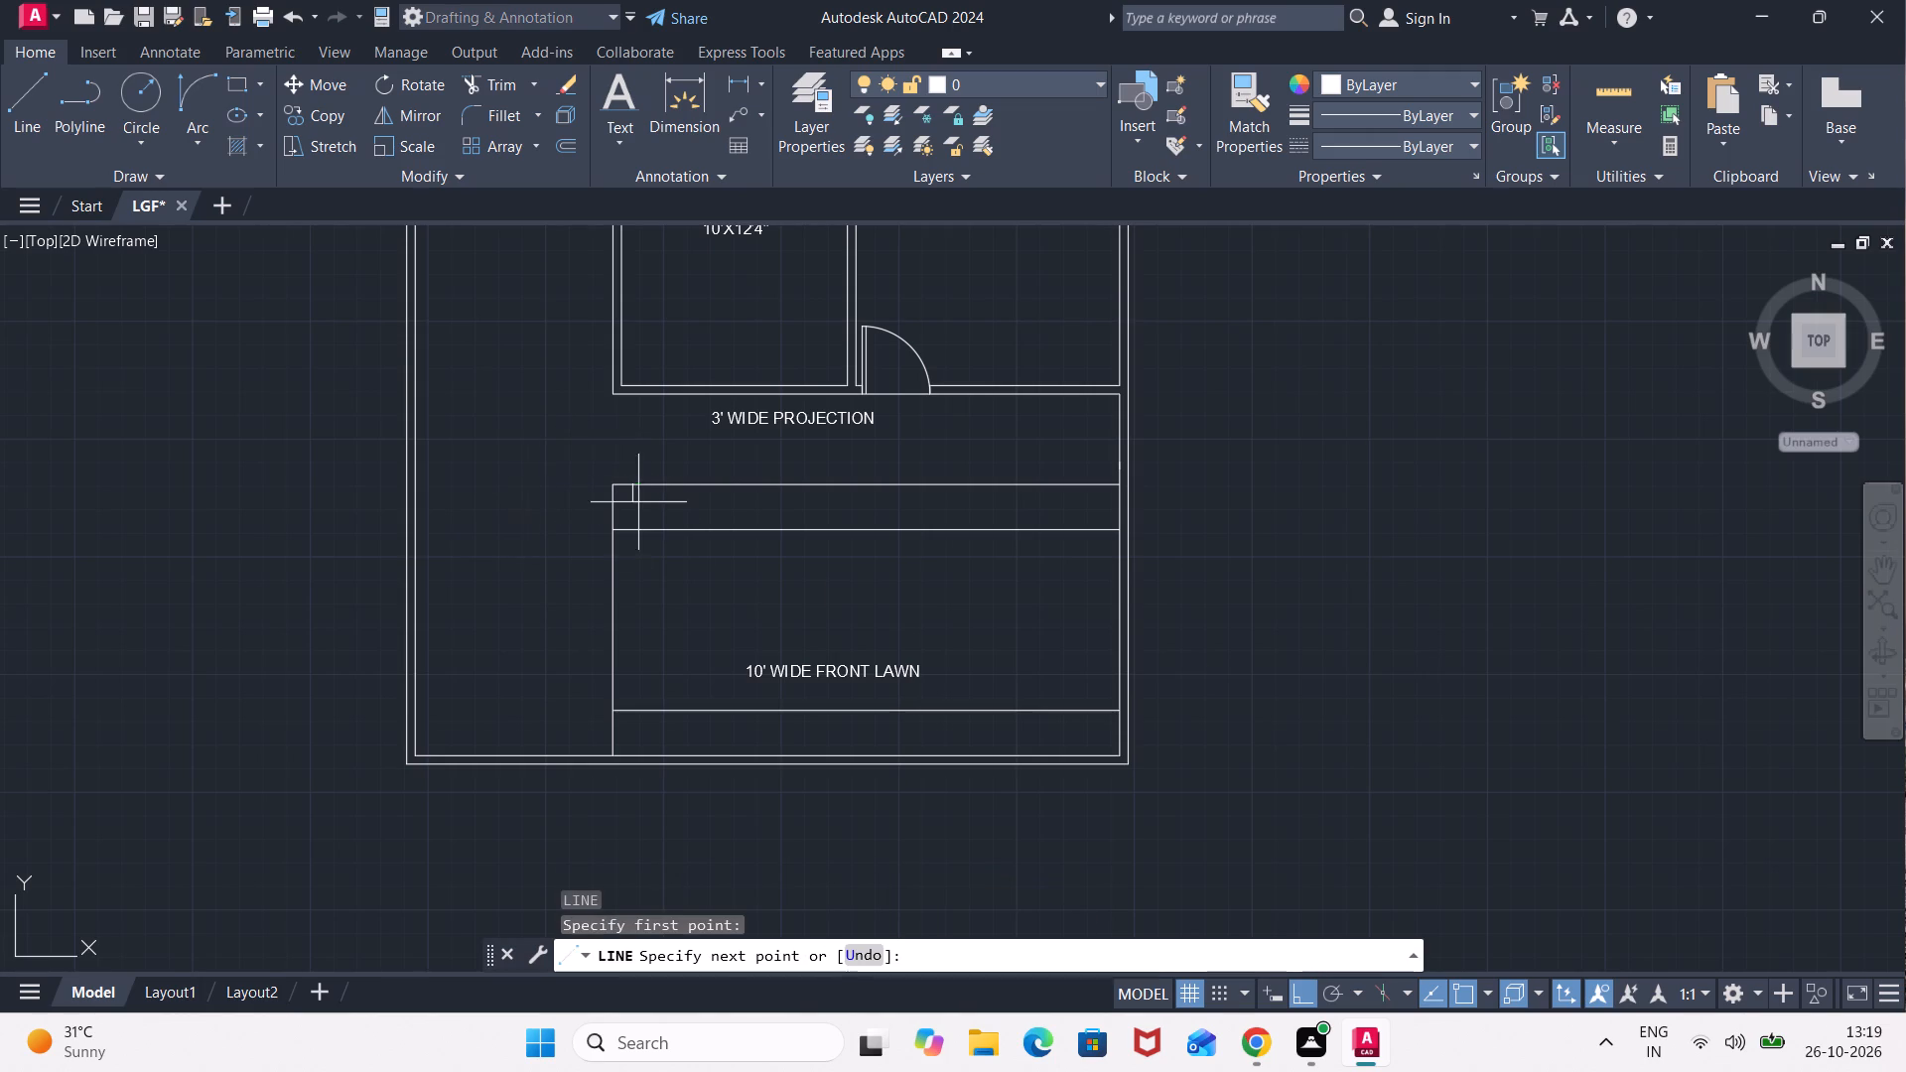
{"action": "left_click", "coordinate": [635, 750]}
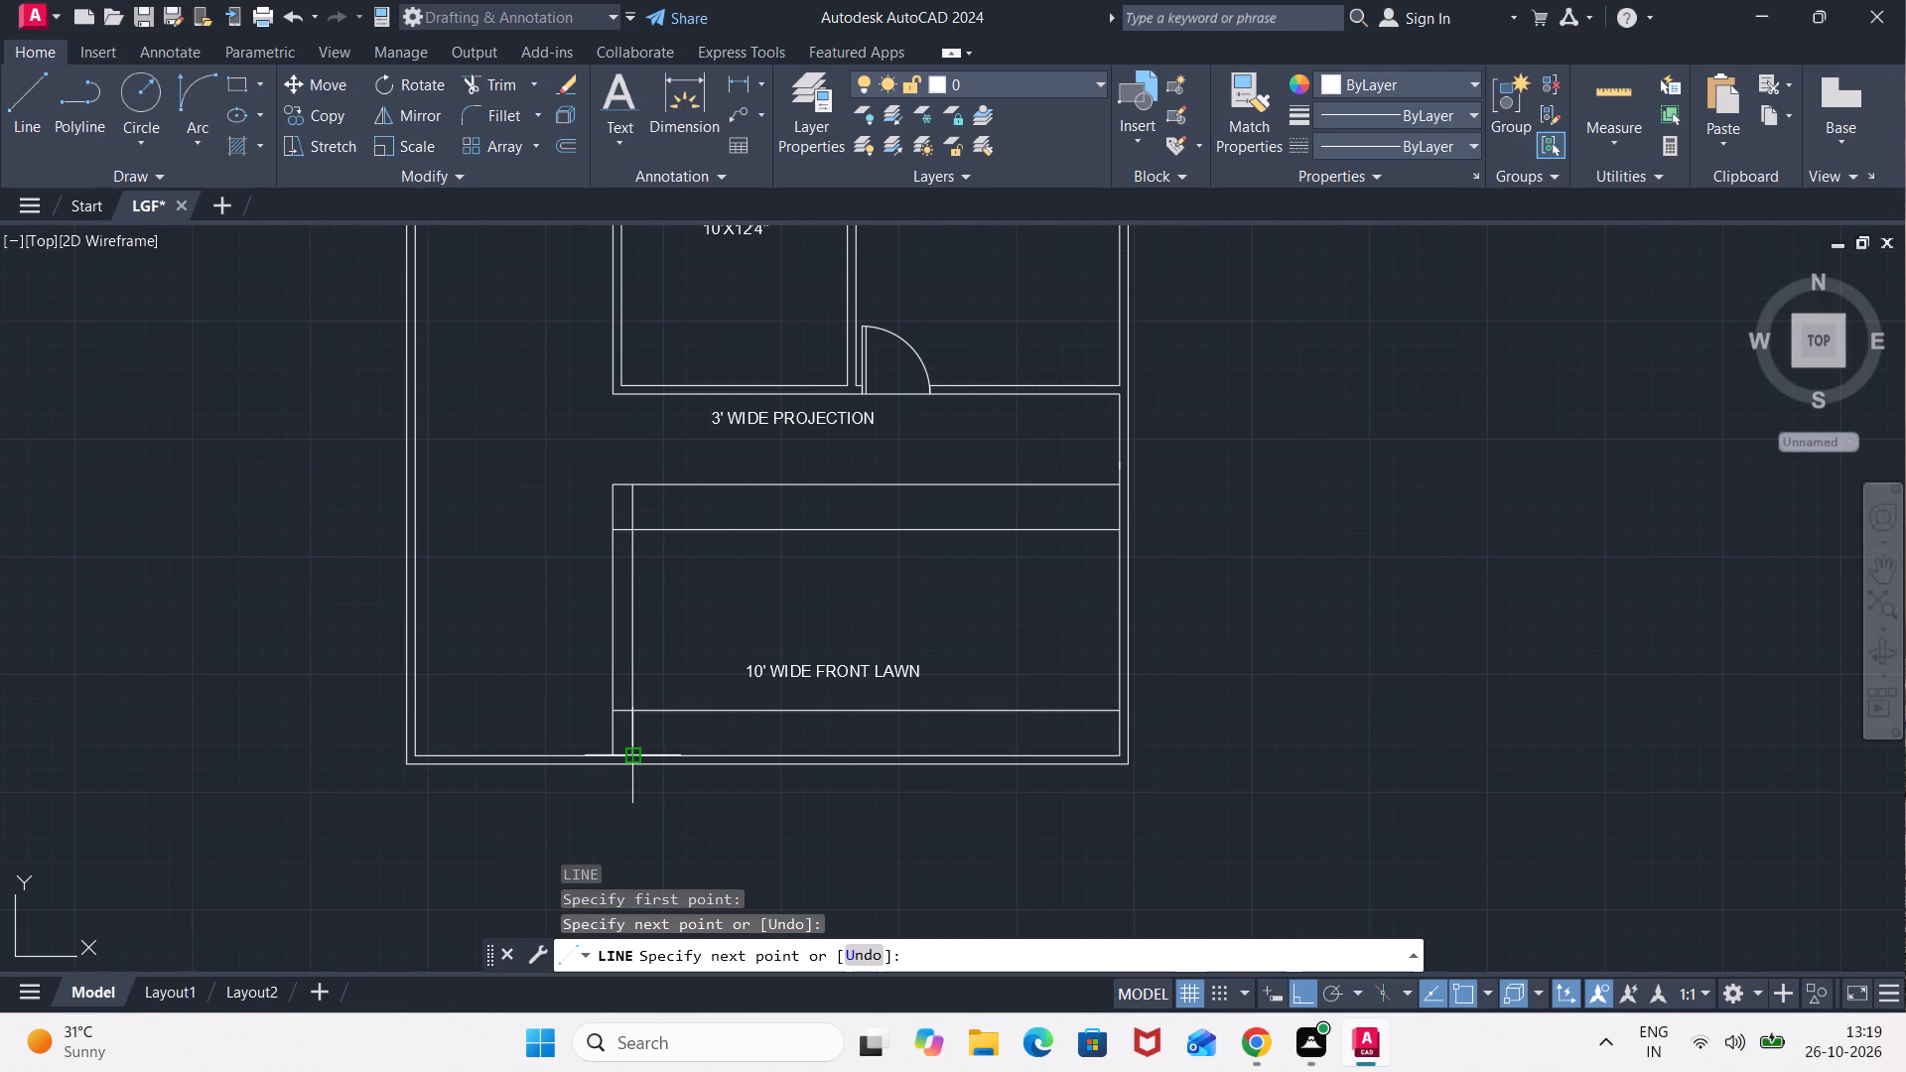
{"action": "key", "text": "Escape"}
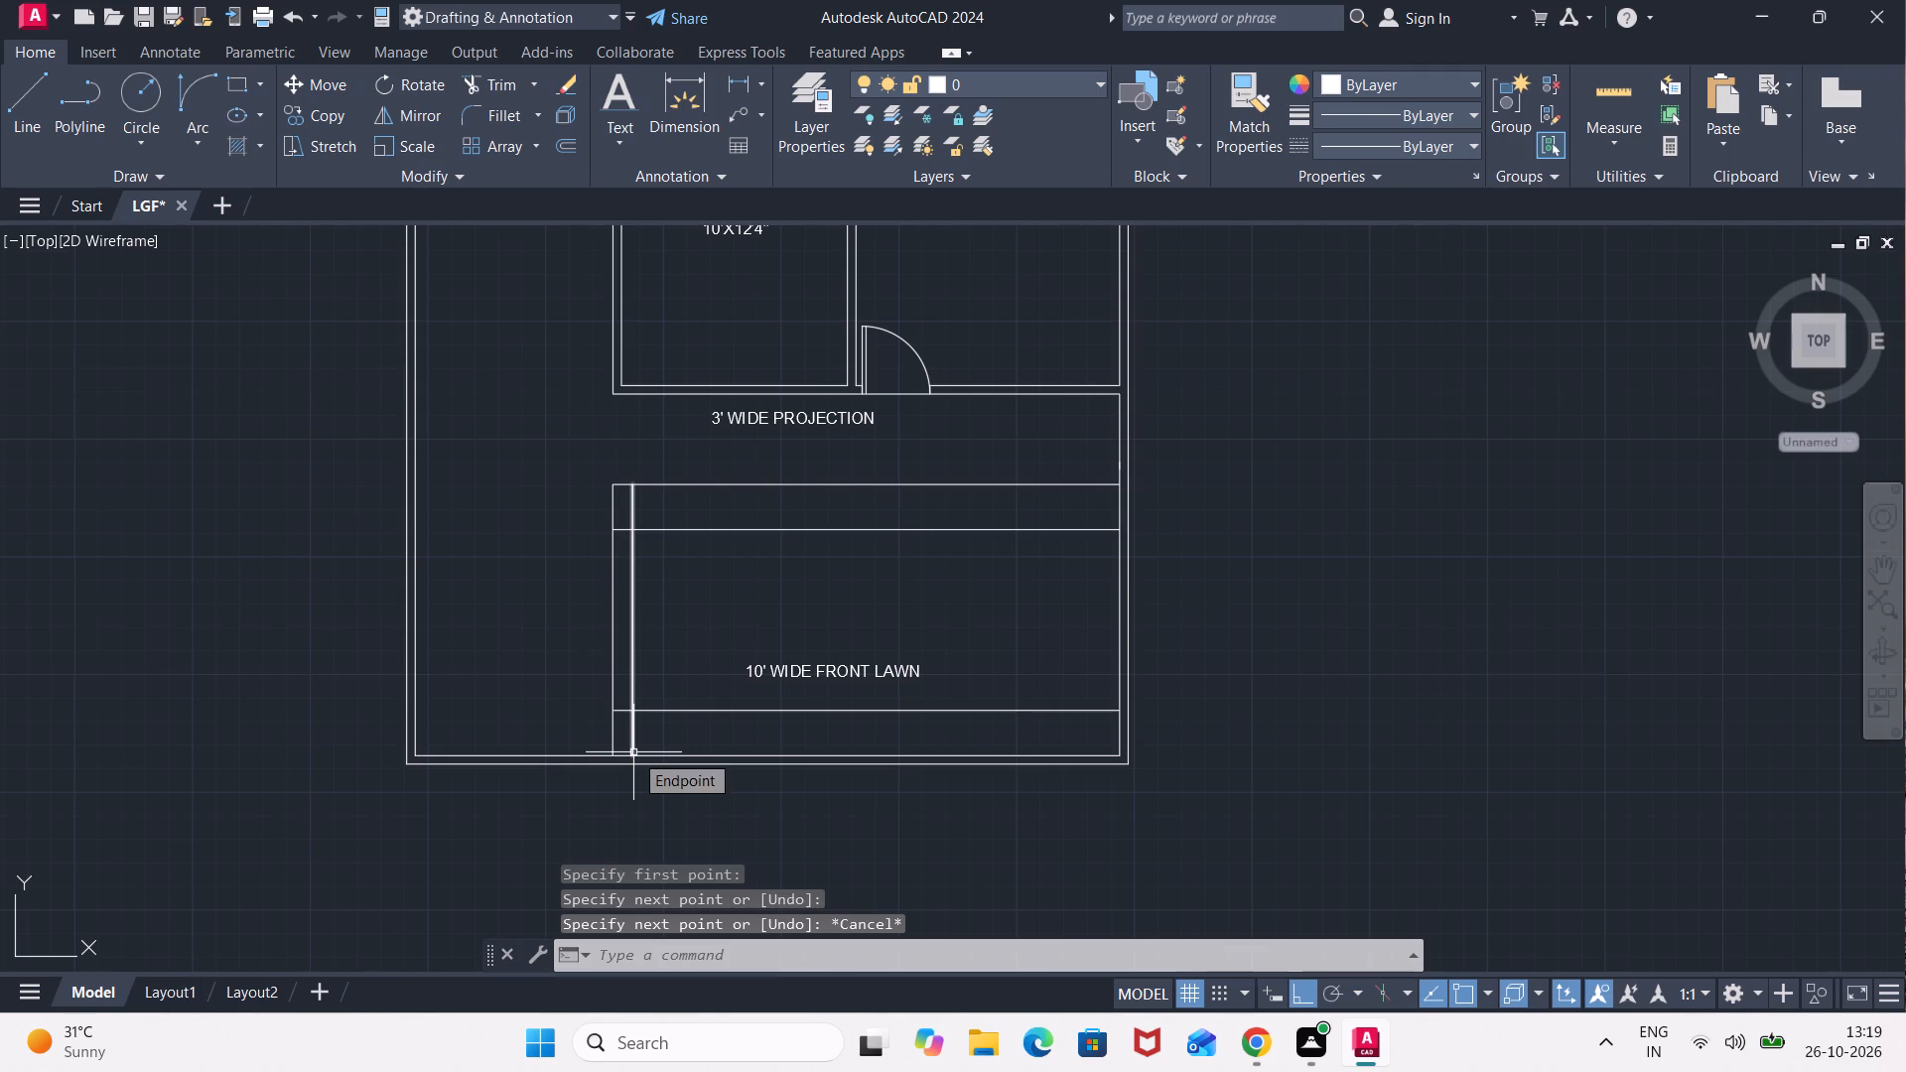
Trim away the original vertical lawn edge and the horizontal line ends outside the new vertical line.
{"action": "type", "text": "TR"}
{"action": "key", "text": "Return"}
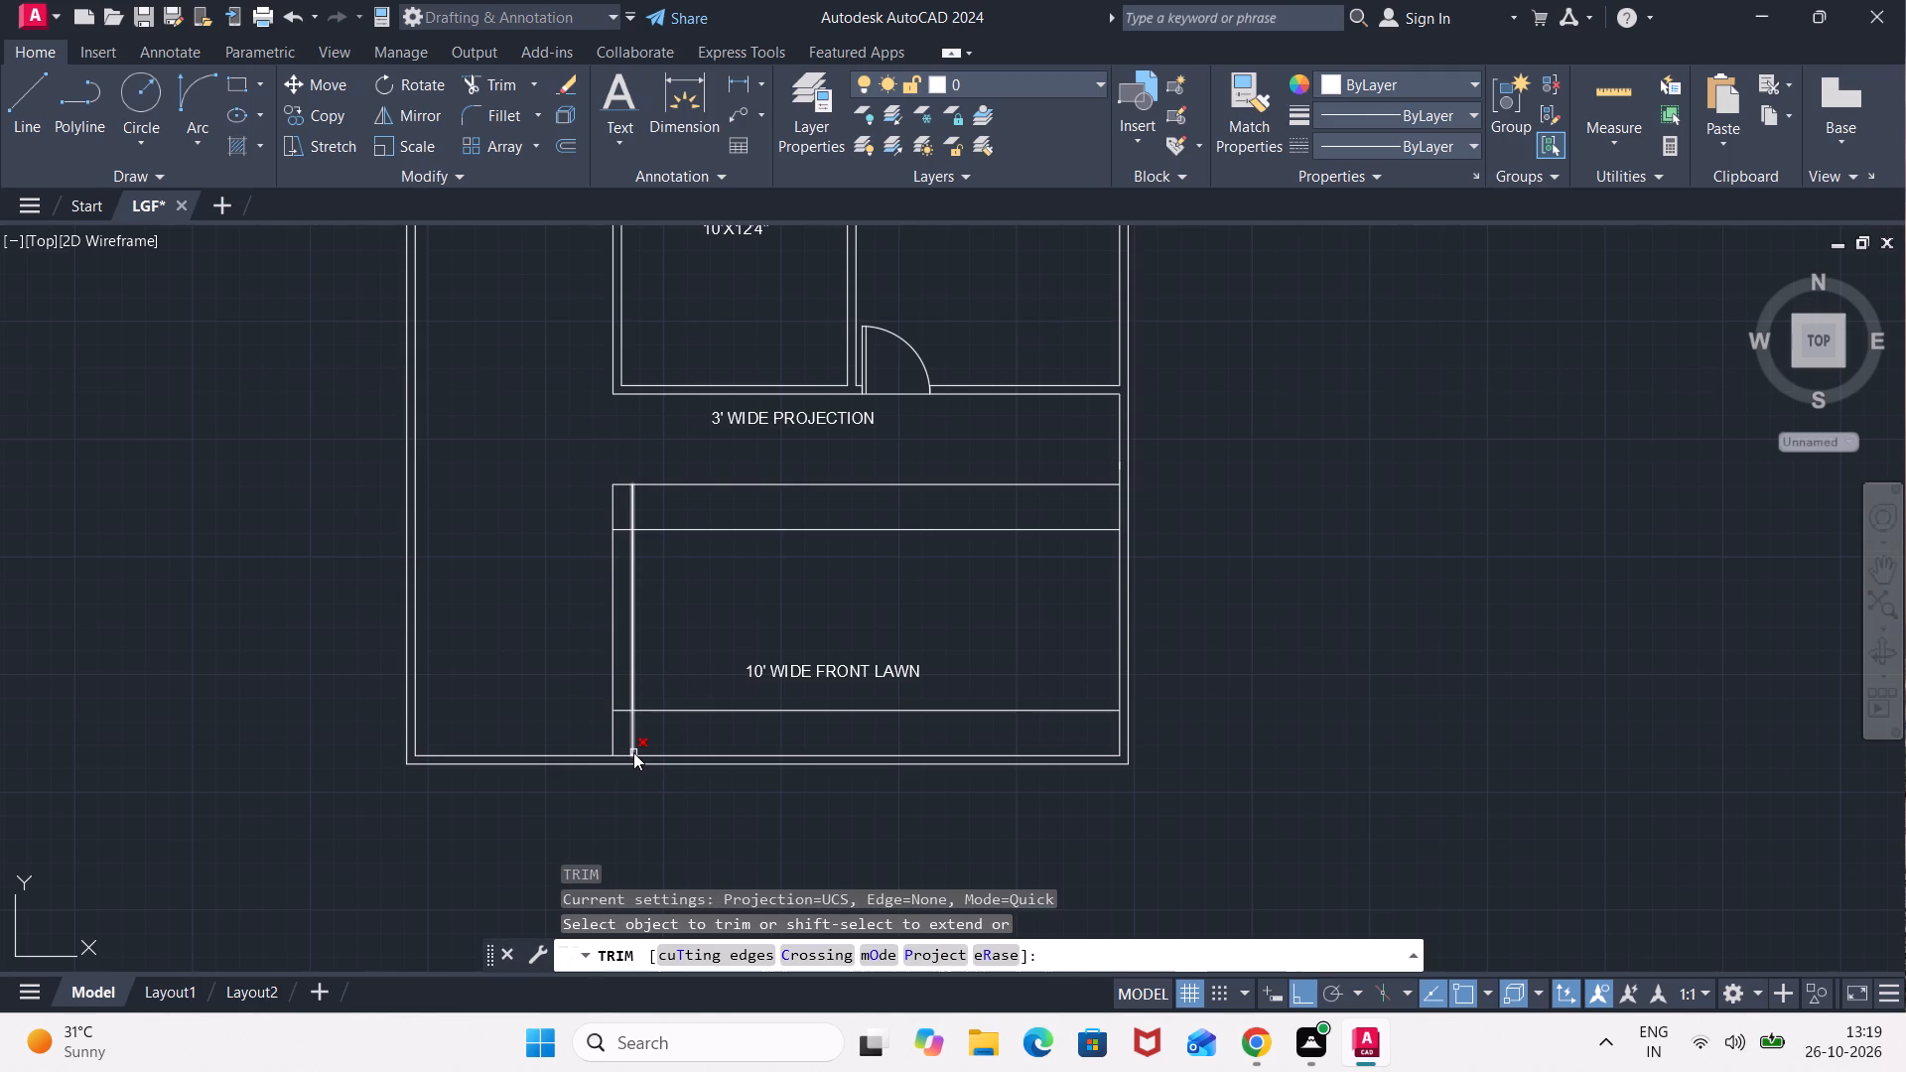
{"action": "left_click", "coordinate": [616, 728]}
{"action": "left_click", "coordinate": [595, 725]}
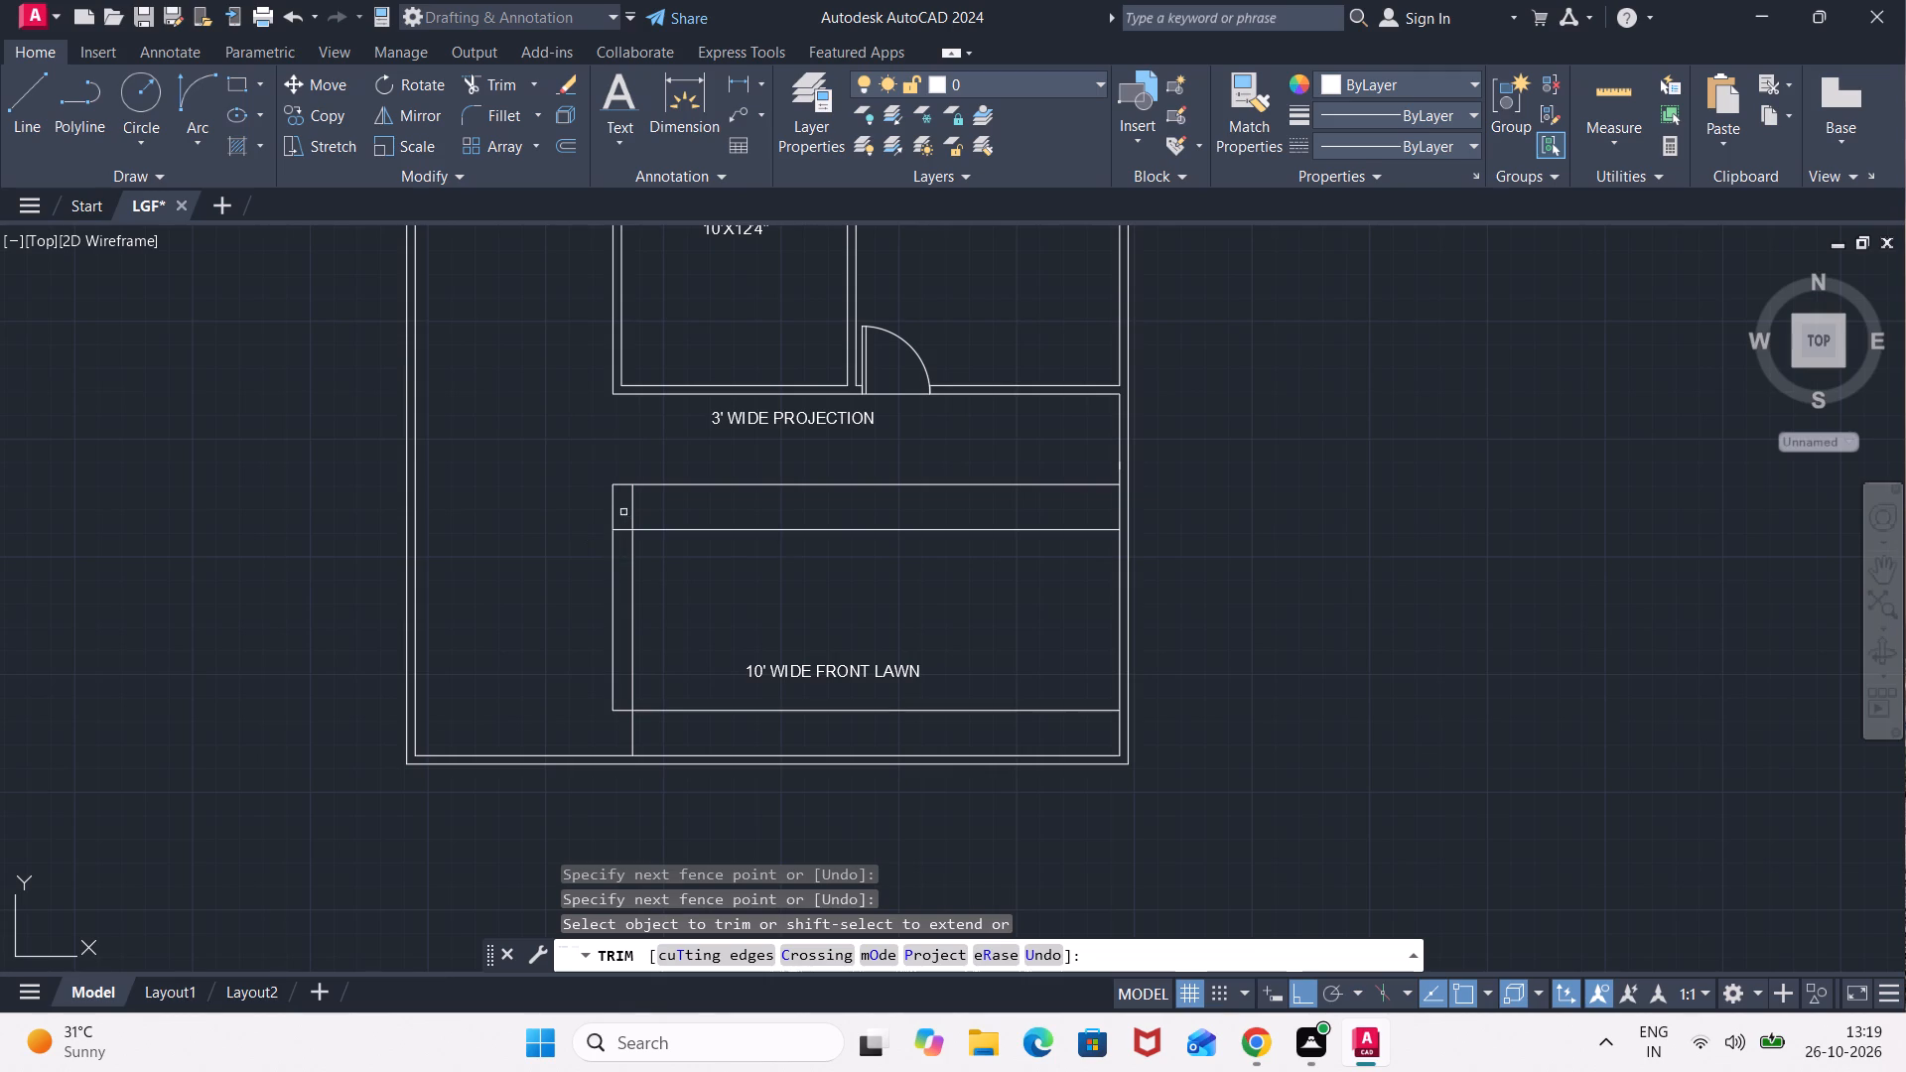
{"action": "left_click", "coordinate": [619, 479]}
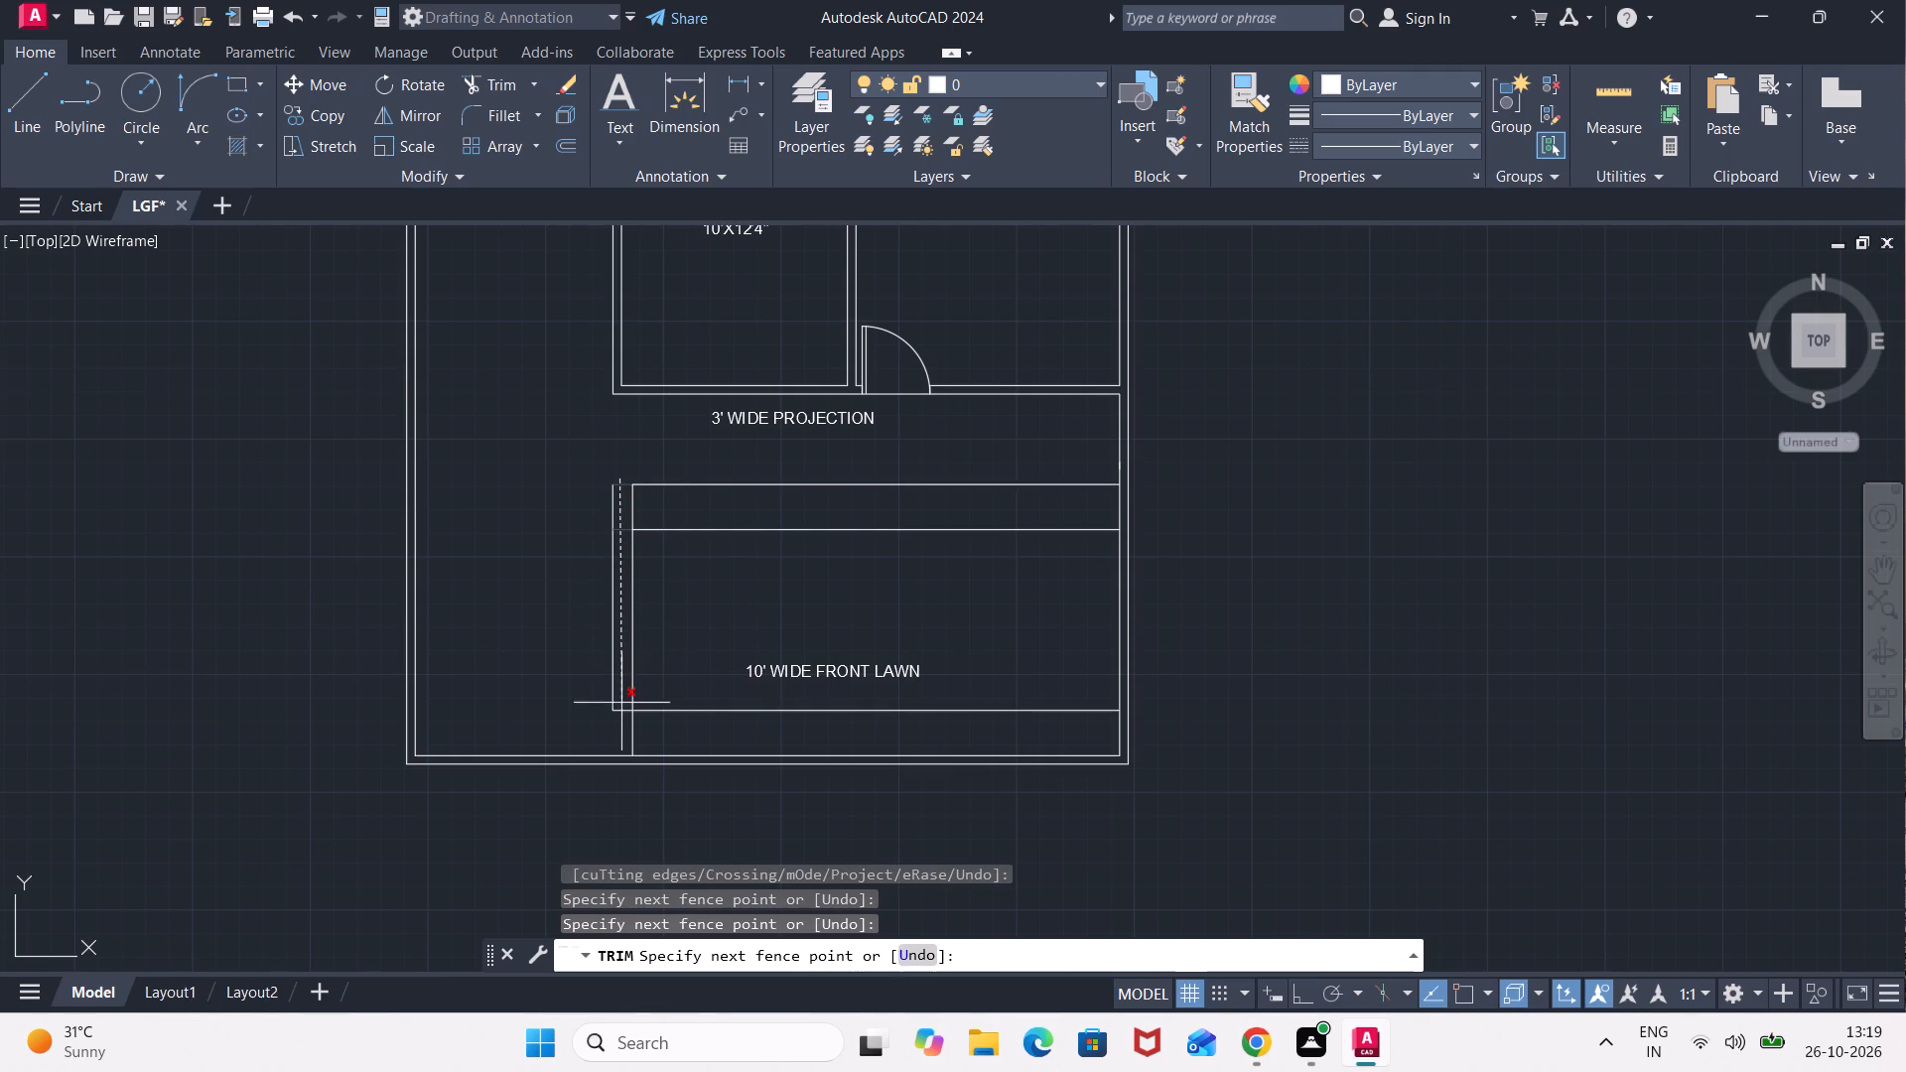
{"action": "left_click", "coordinate": [621, 719]}
{"action": "left_click", "coordinate": [615, 638]}
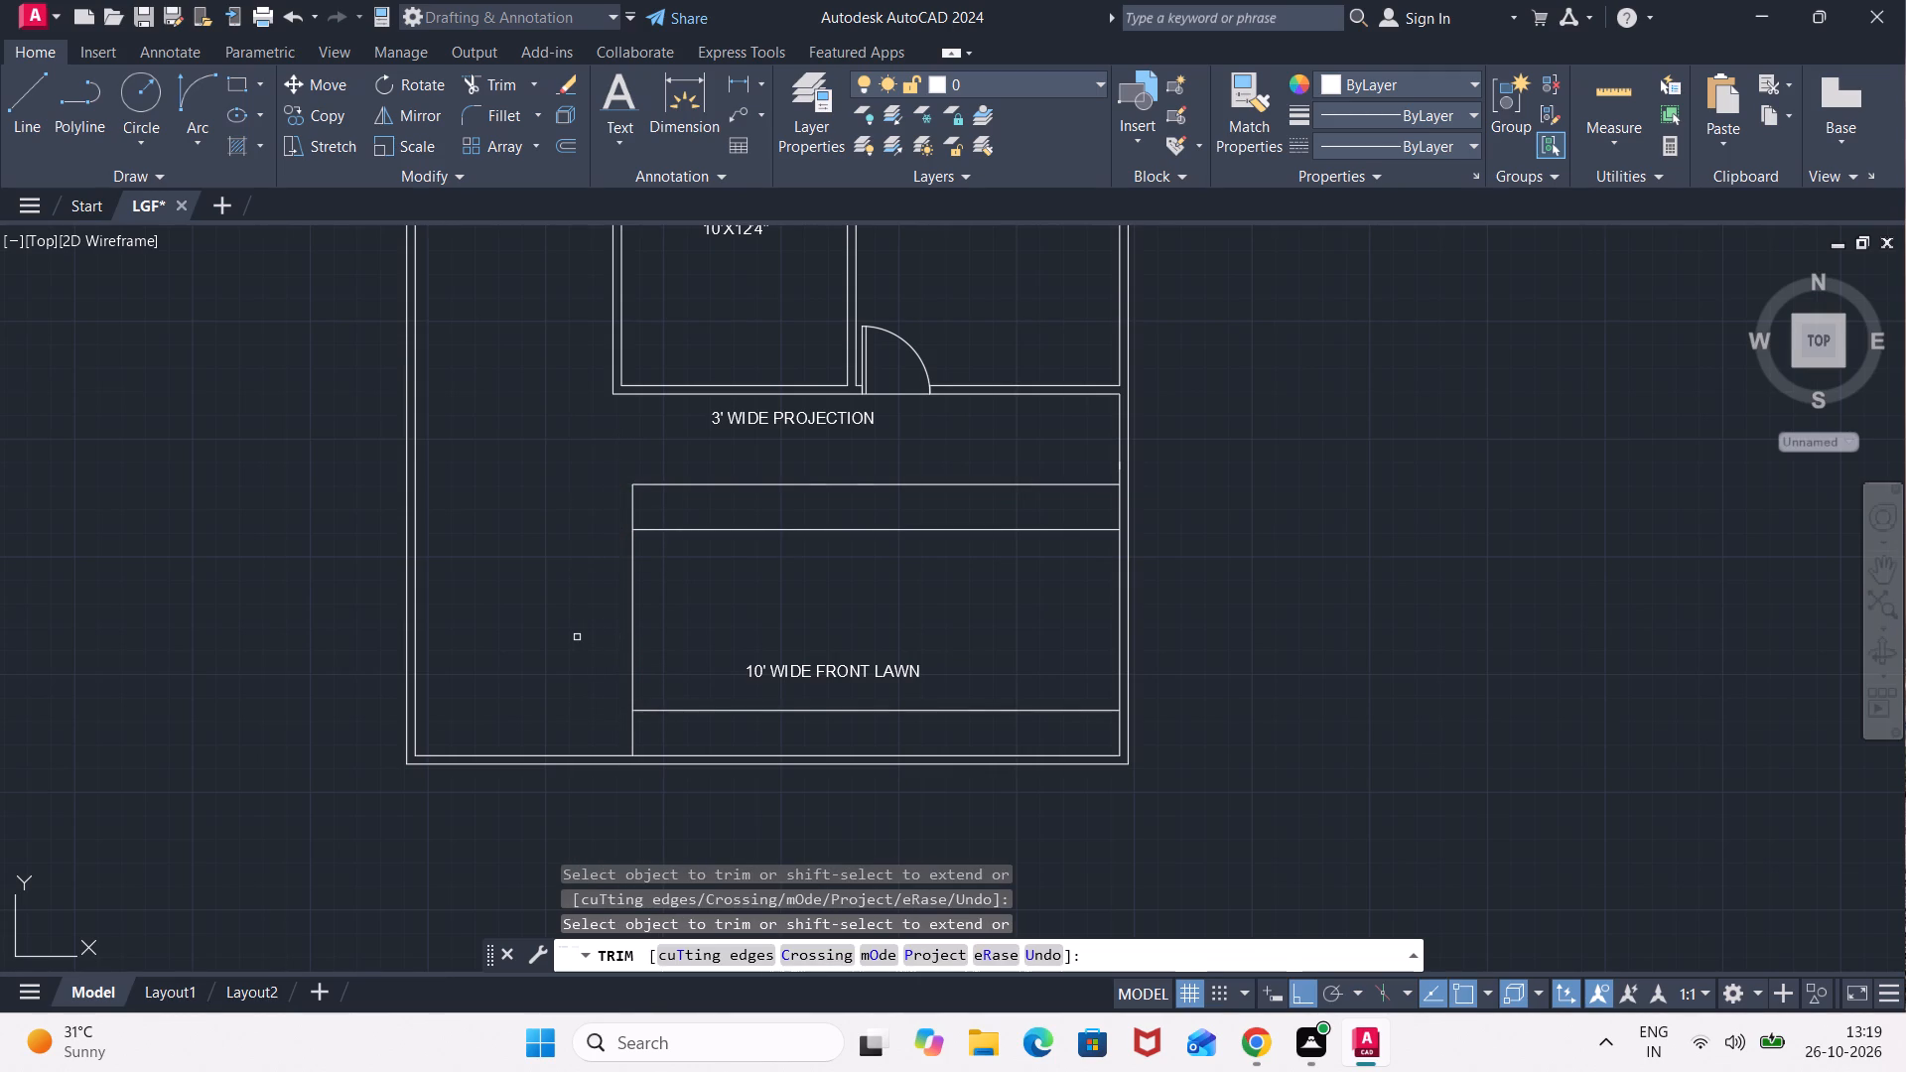
{"action": "key", "text": "Escape"}
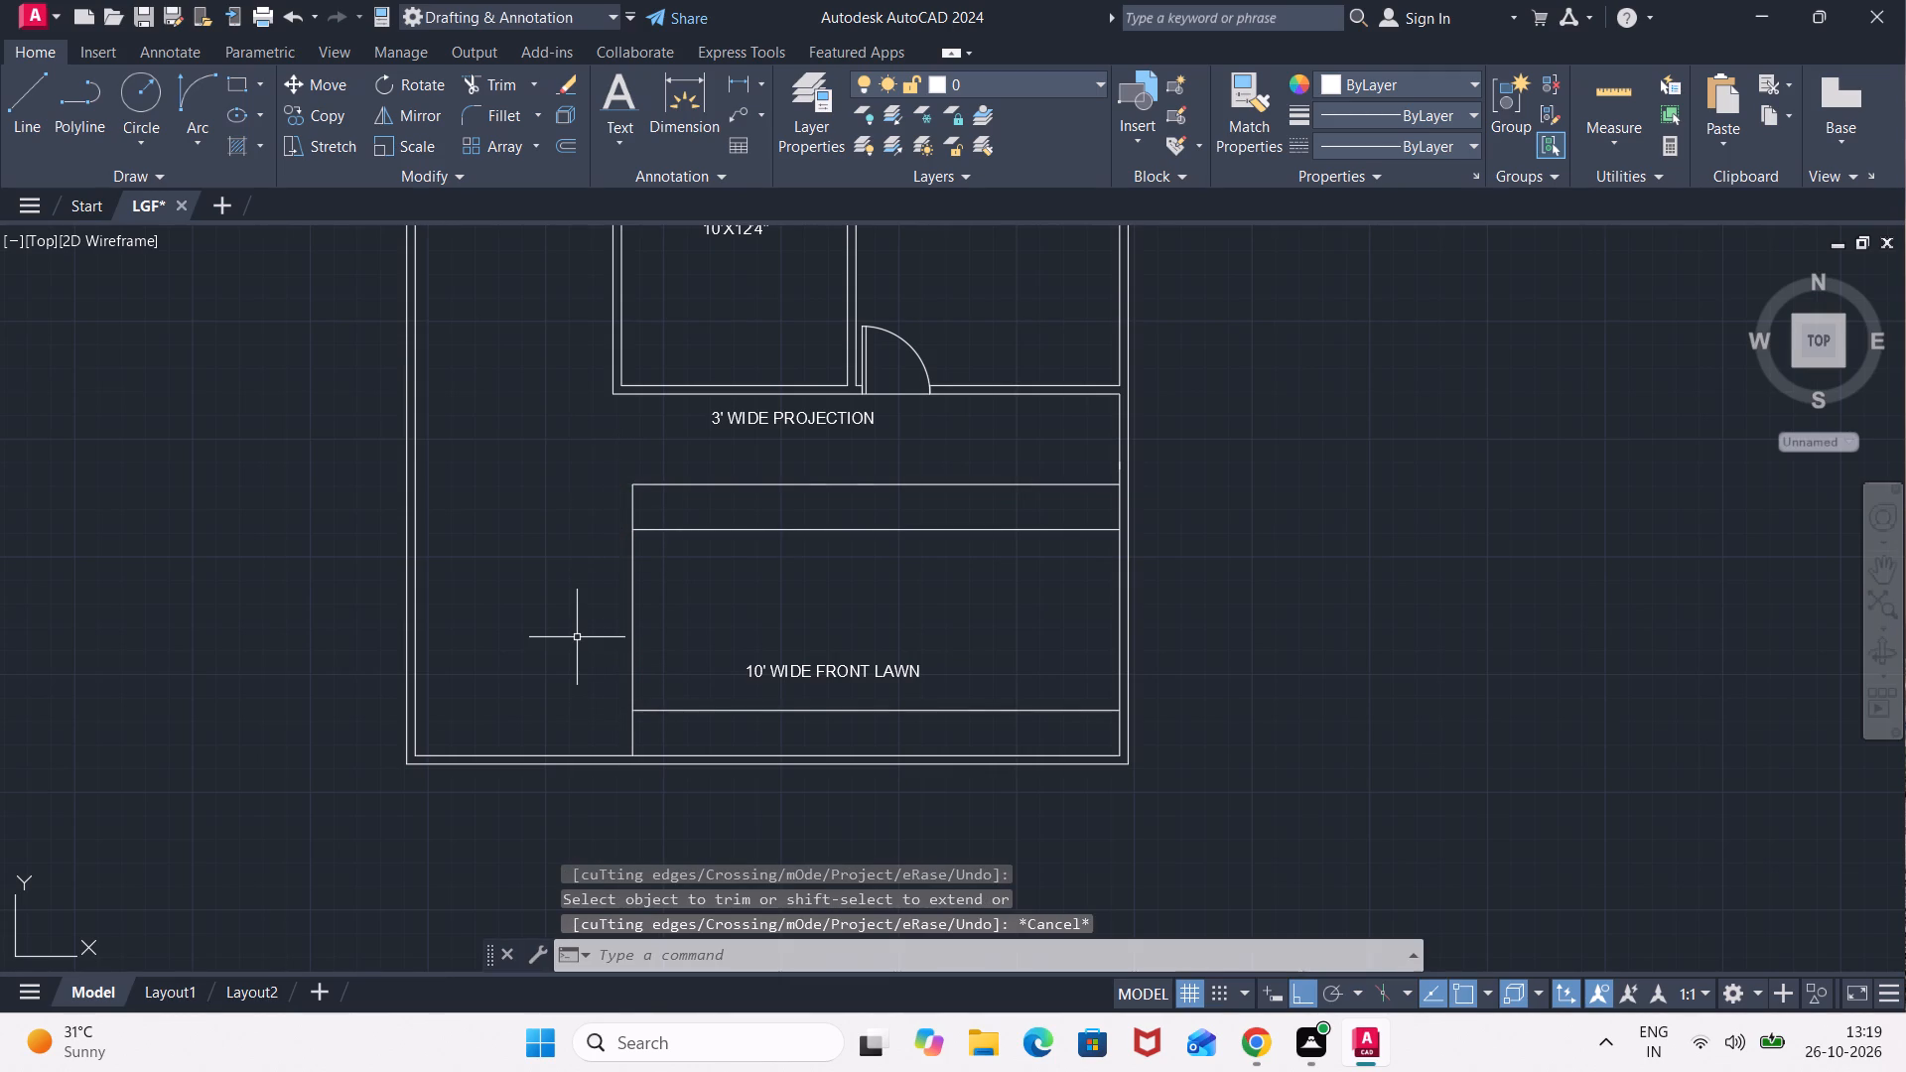
Draw a stepped line from the lawn's upper corner out to the house wall's alignment, down to the 2' offset level, and across to the side boundary wall.
{"action": "key", "text": "l"}
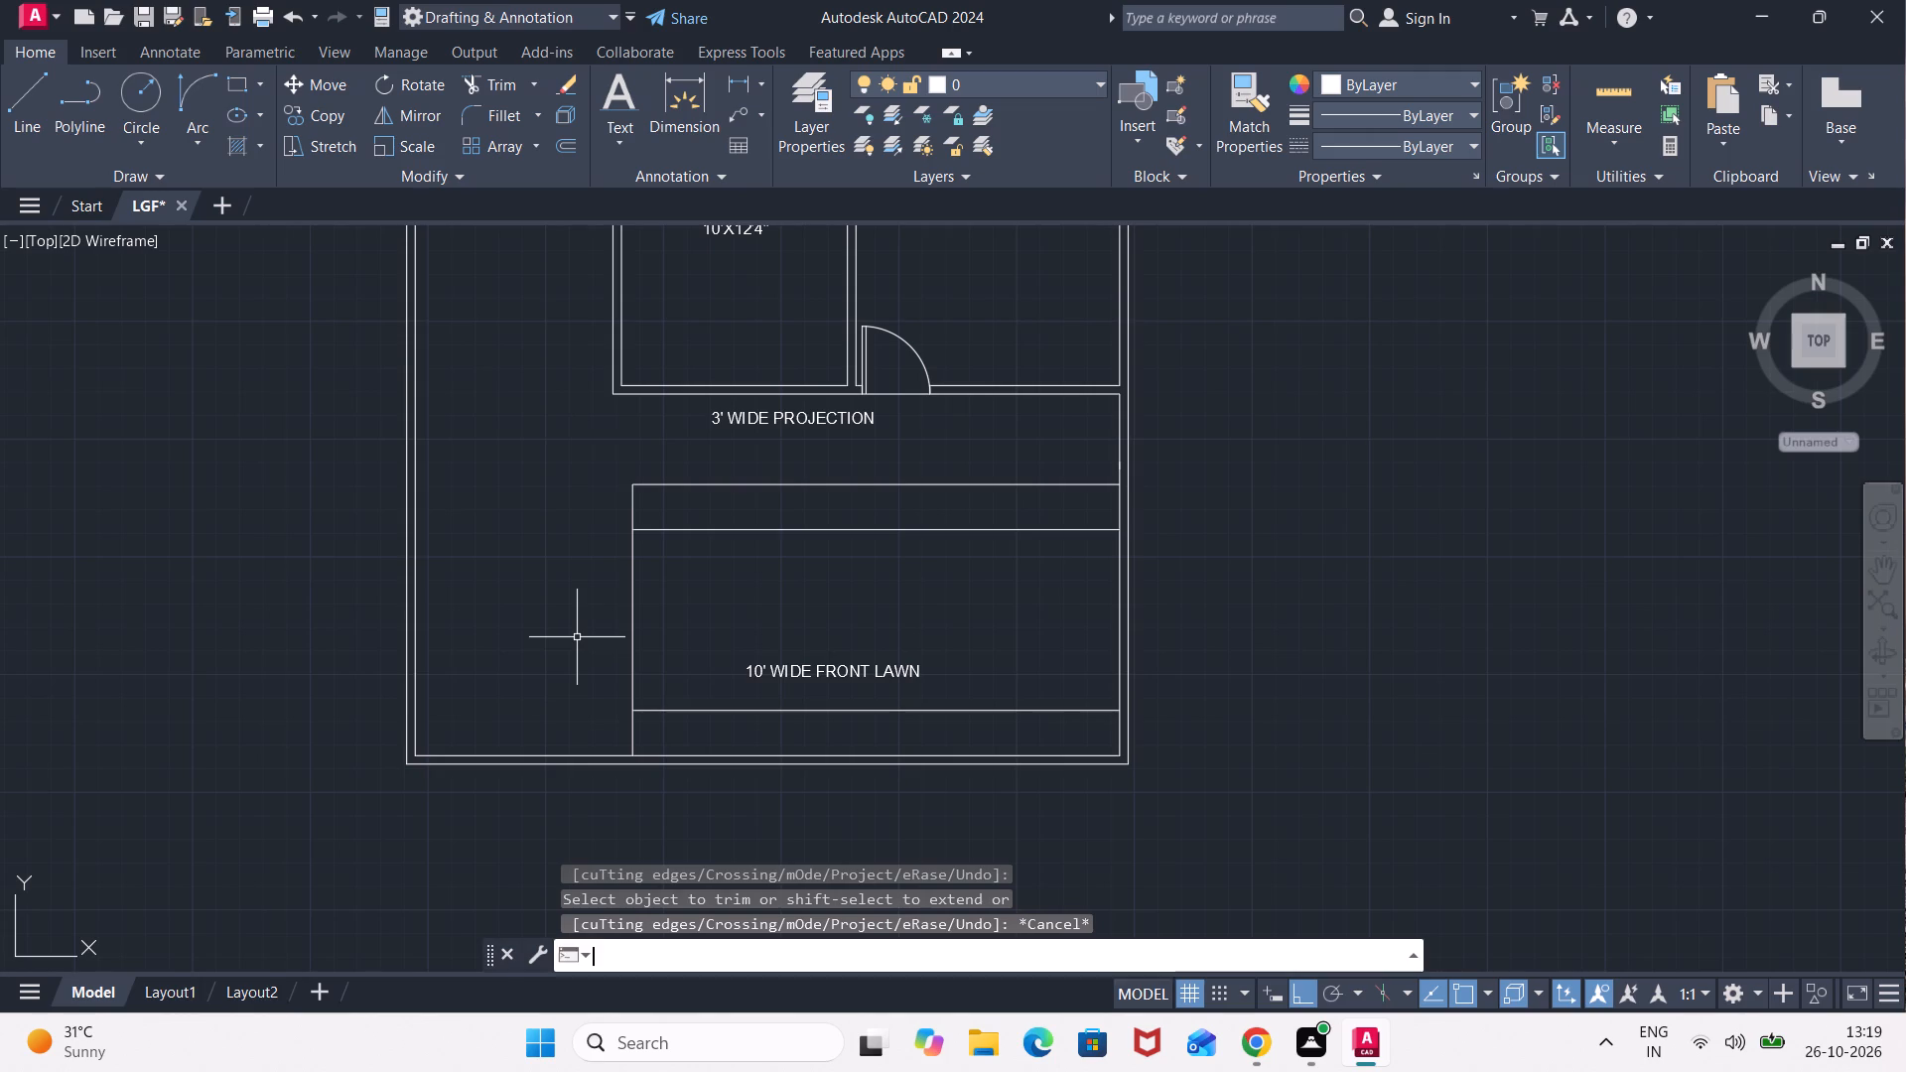
{"action": "key", "text": "Return"}
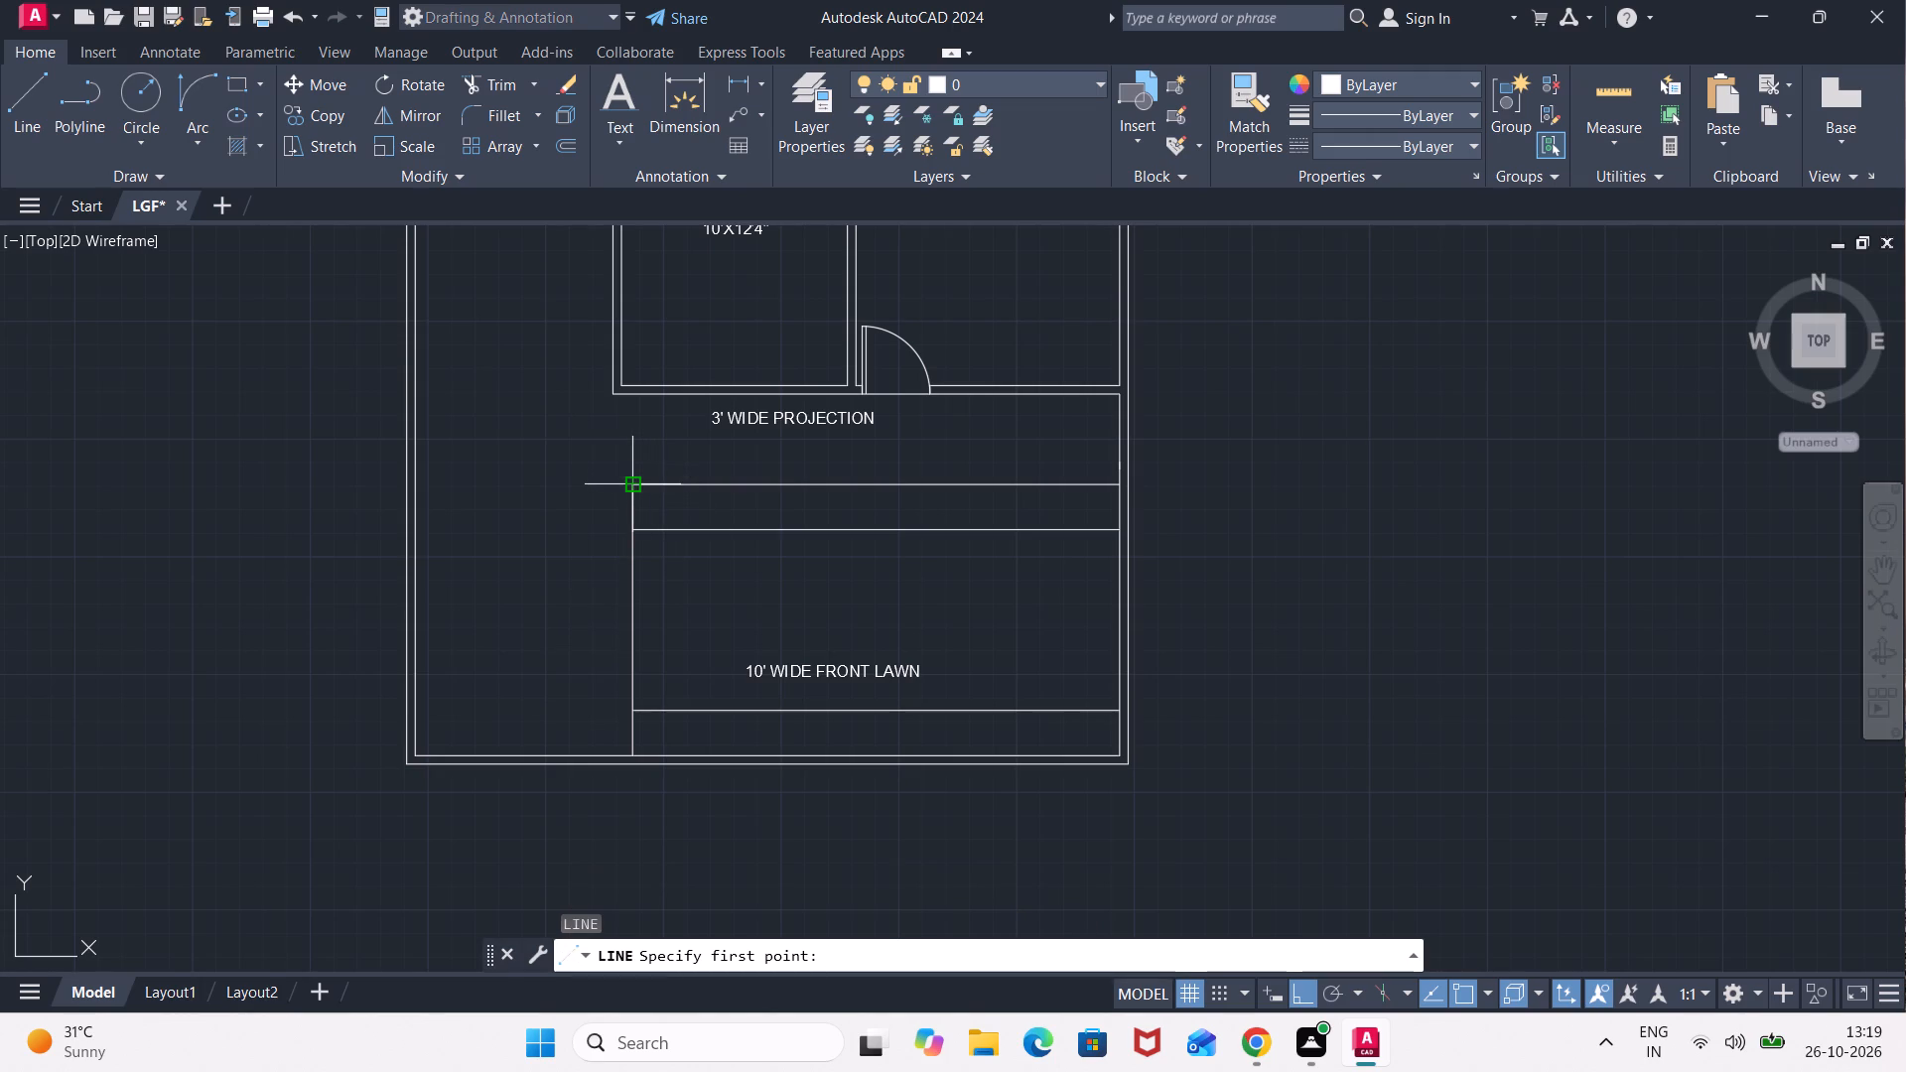
{"action": "left_click", "coordinate": [636, 482]}
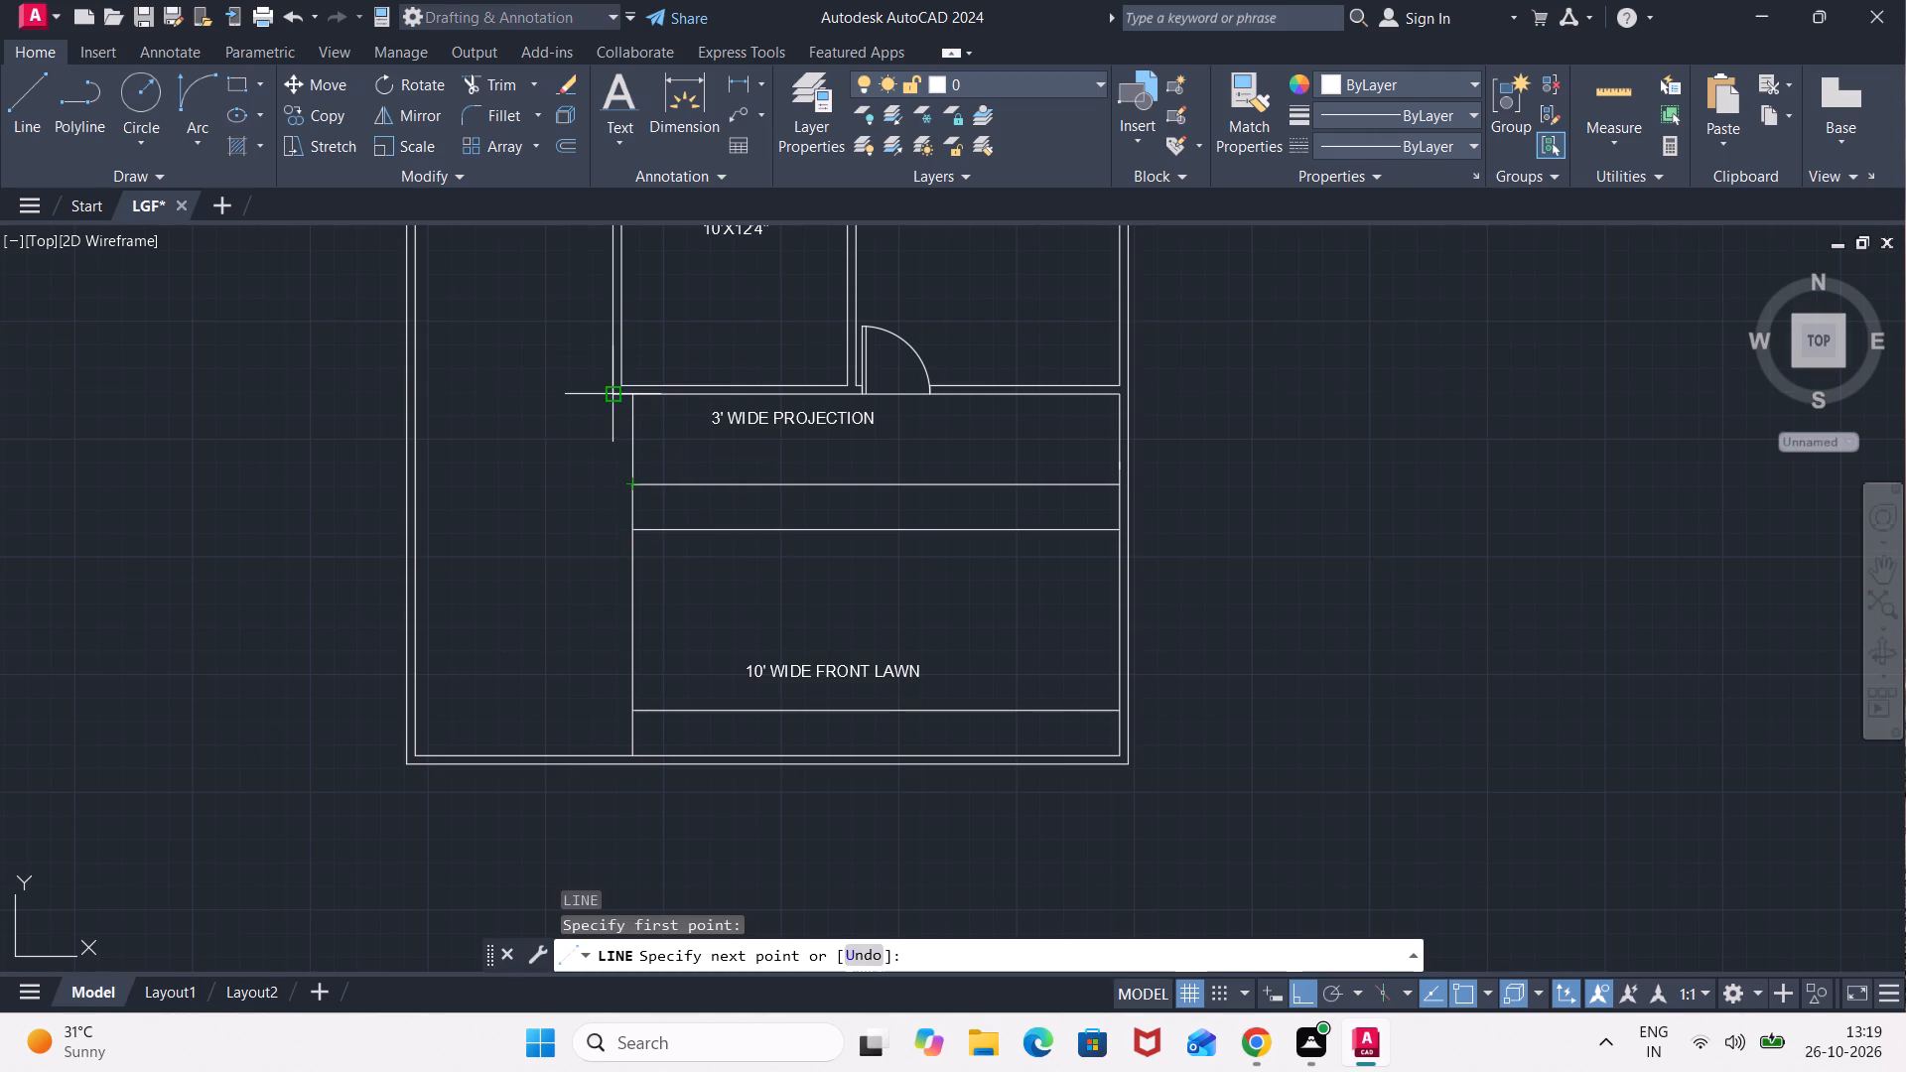
{"action": "left_click", "coordinate": [618, 486]}
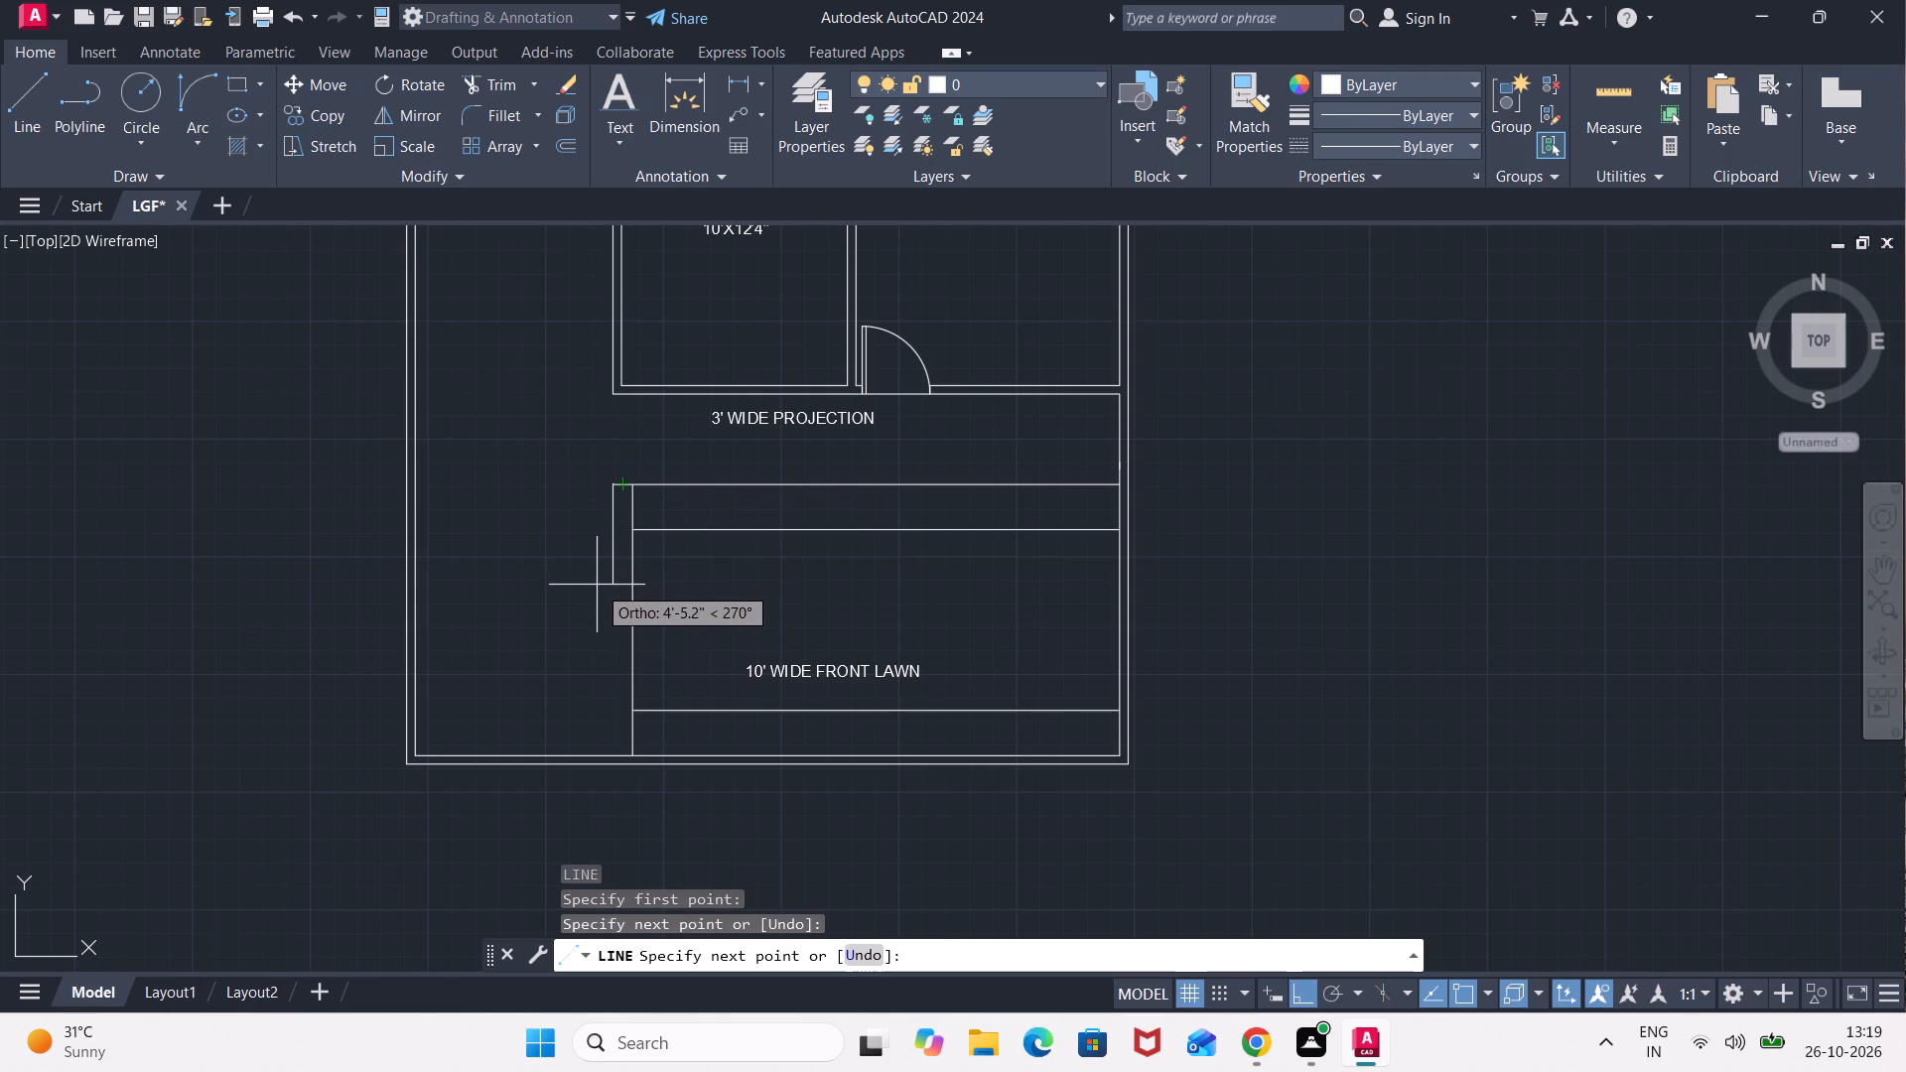
{"action": "left_click", "coordinate": [620, 533]}
{"action": "left_click", "coordinate": [420, 529]}
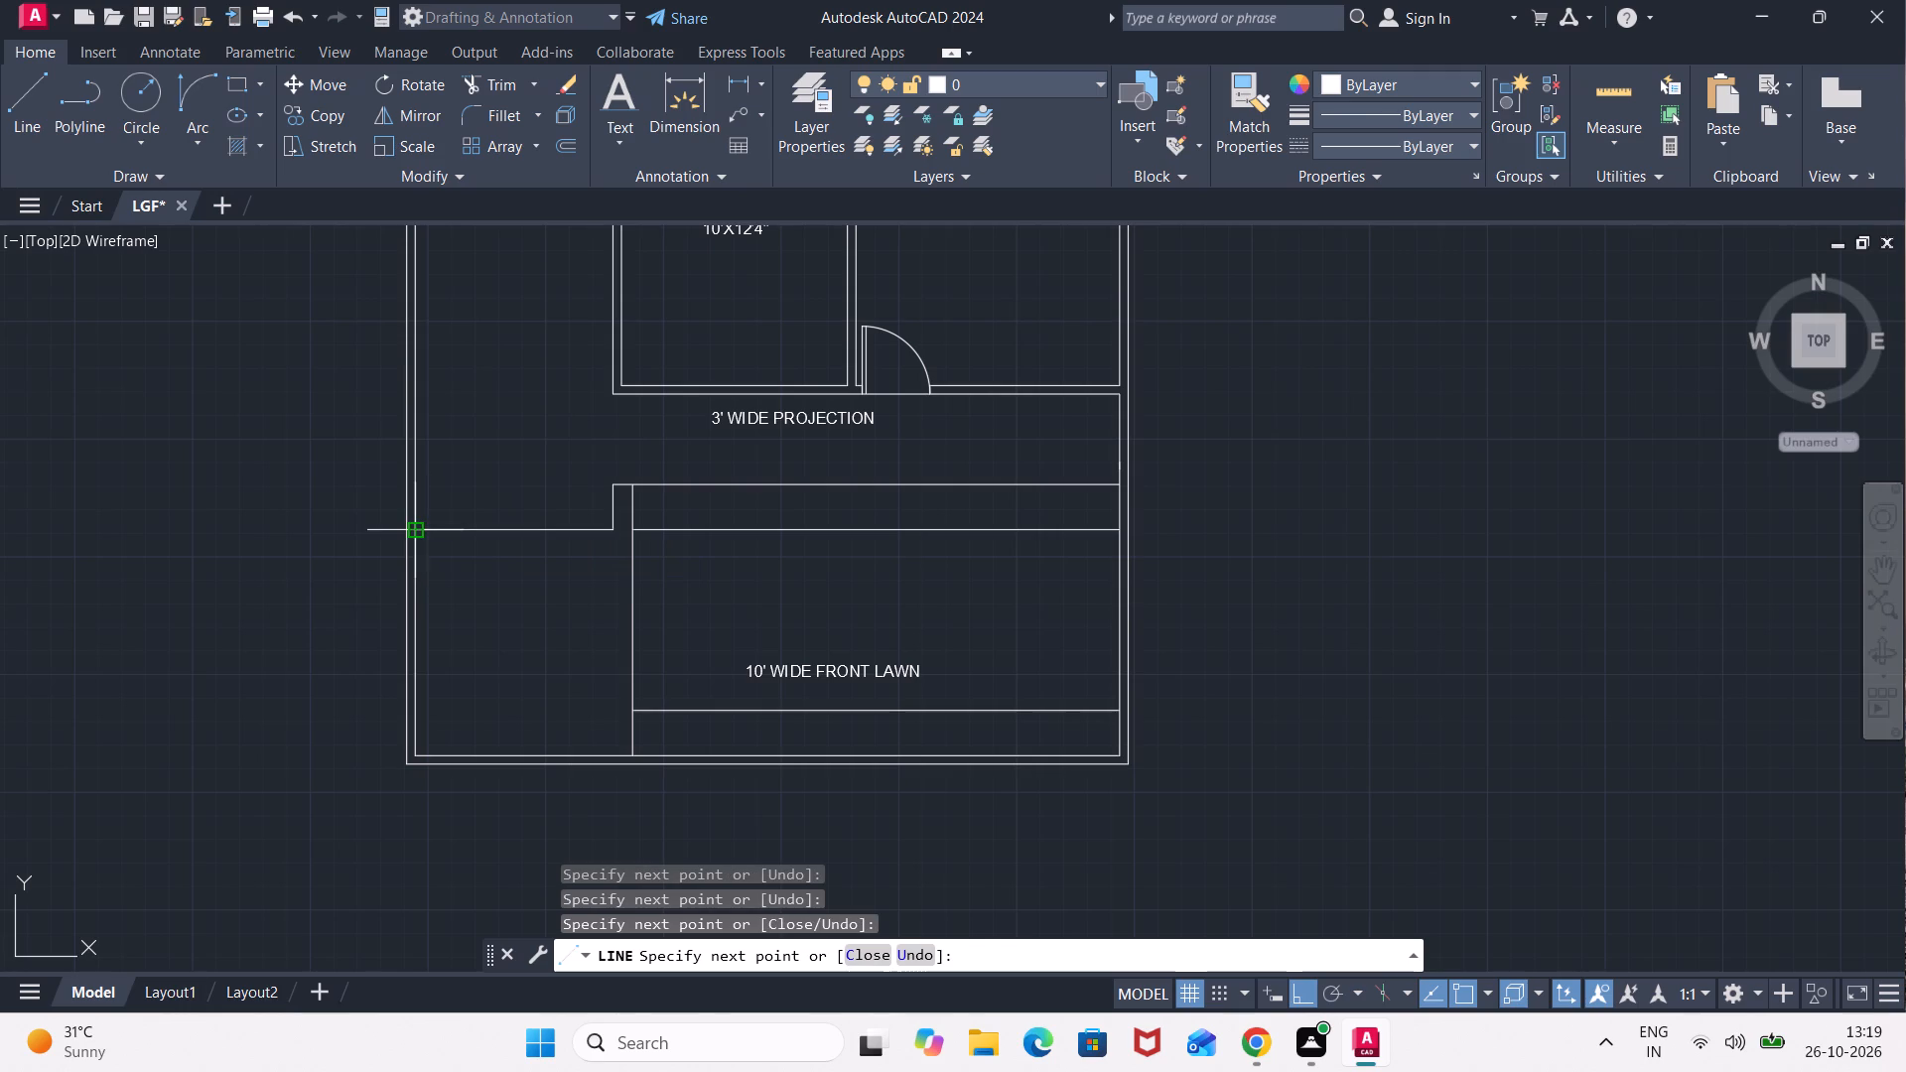
{"action": "key", "text": "Escape"}
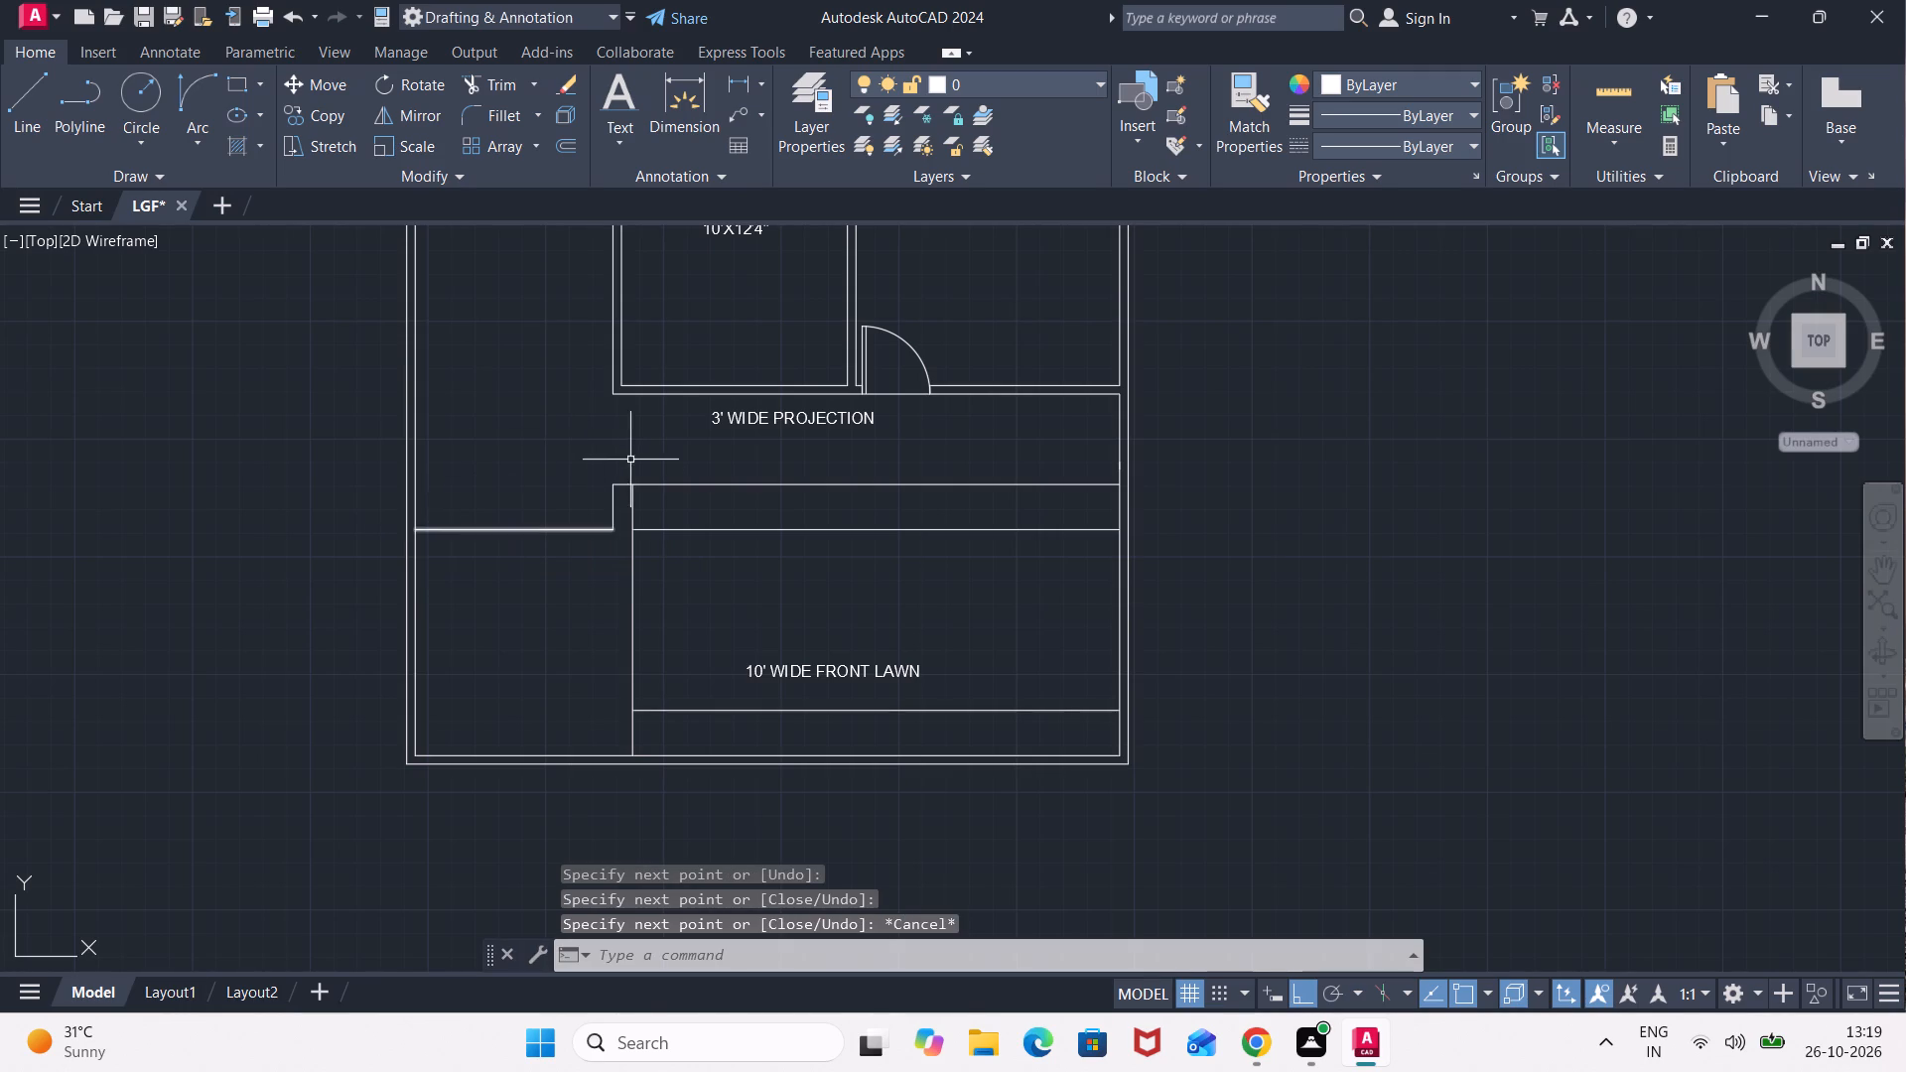
Delete the full-height vertical line at the lawn's inner edge.
{"action": "left_click", "coordinate": [630, 549]}
{"action": "key", "text": "Delete"}
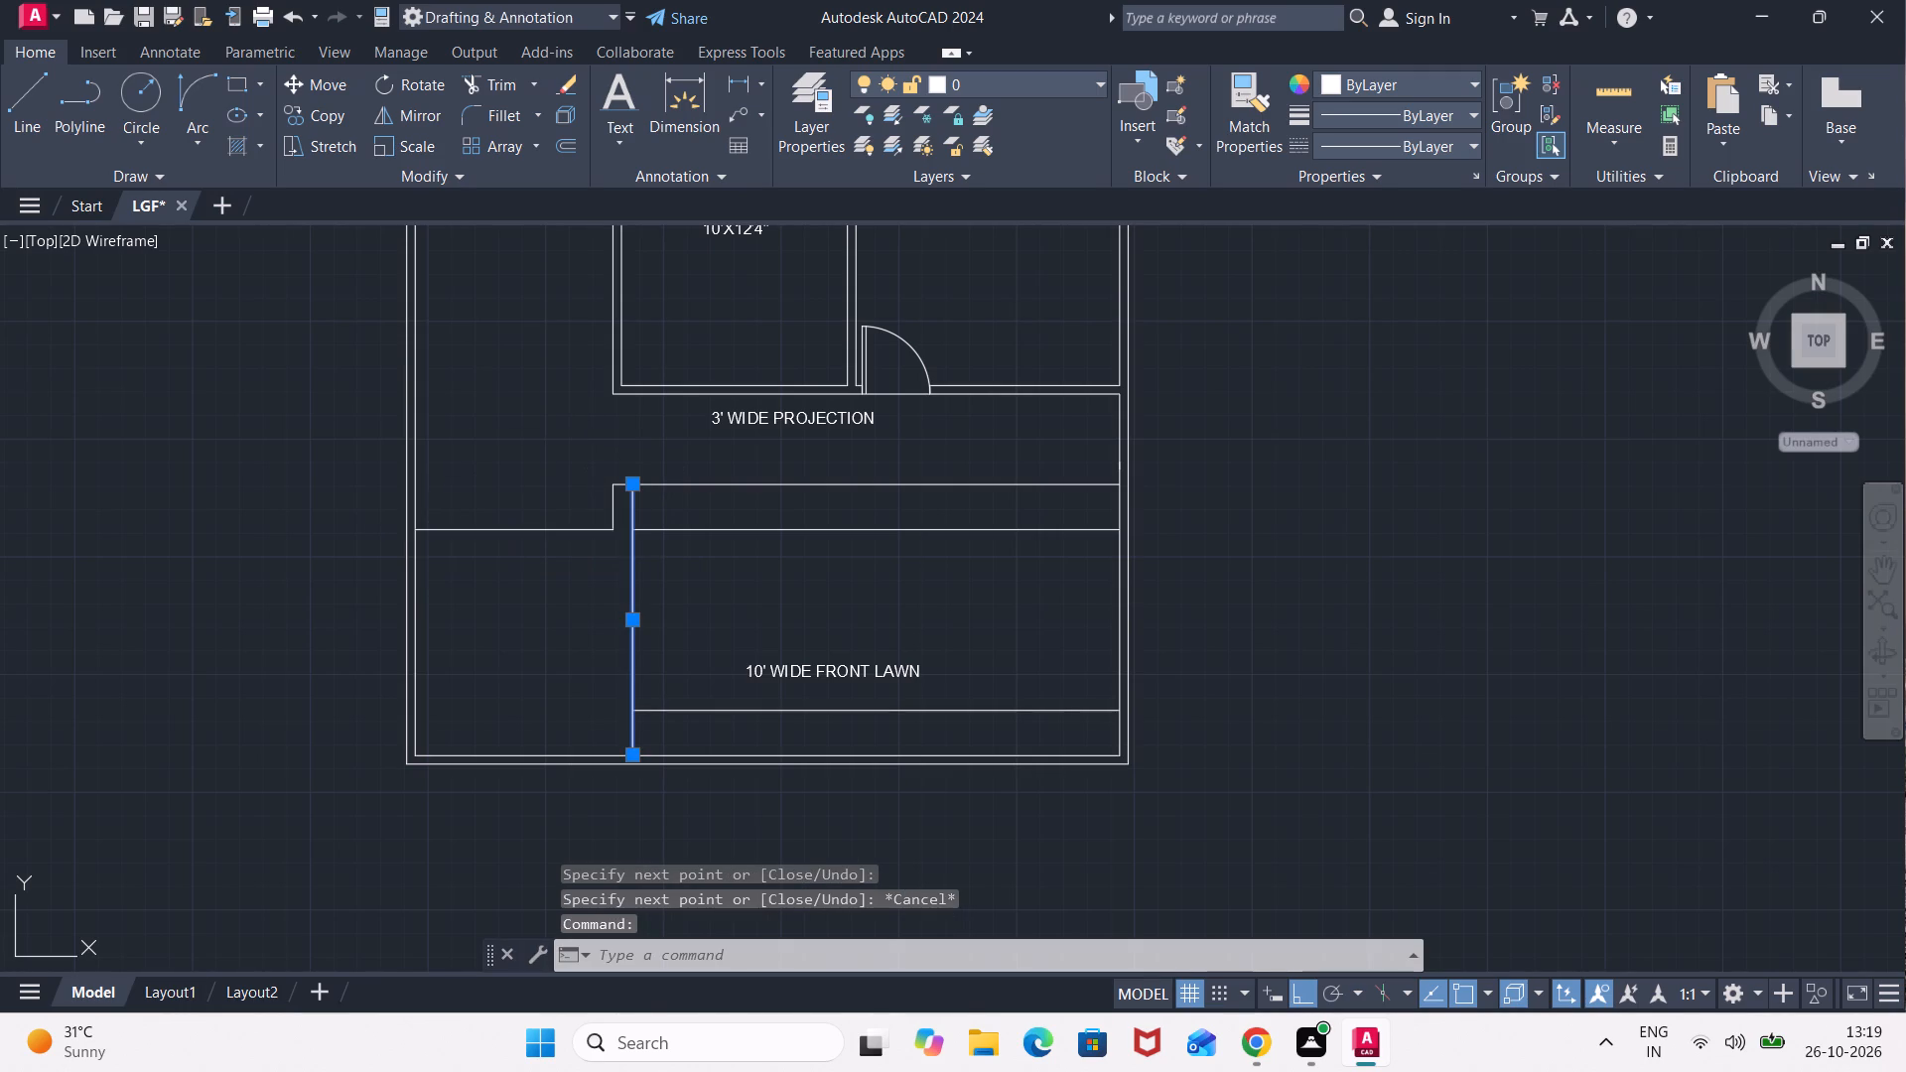
Draw a vertical line further inside the lawn, from its upper line down to the front boundary wall's inner face.
{"action": "key", "text": "l"}
{"action": "key", "text": "Return"}
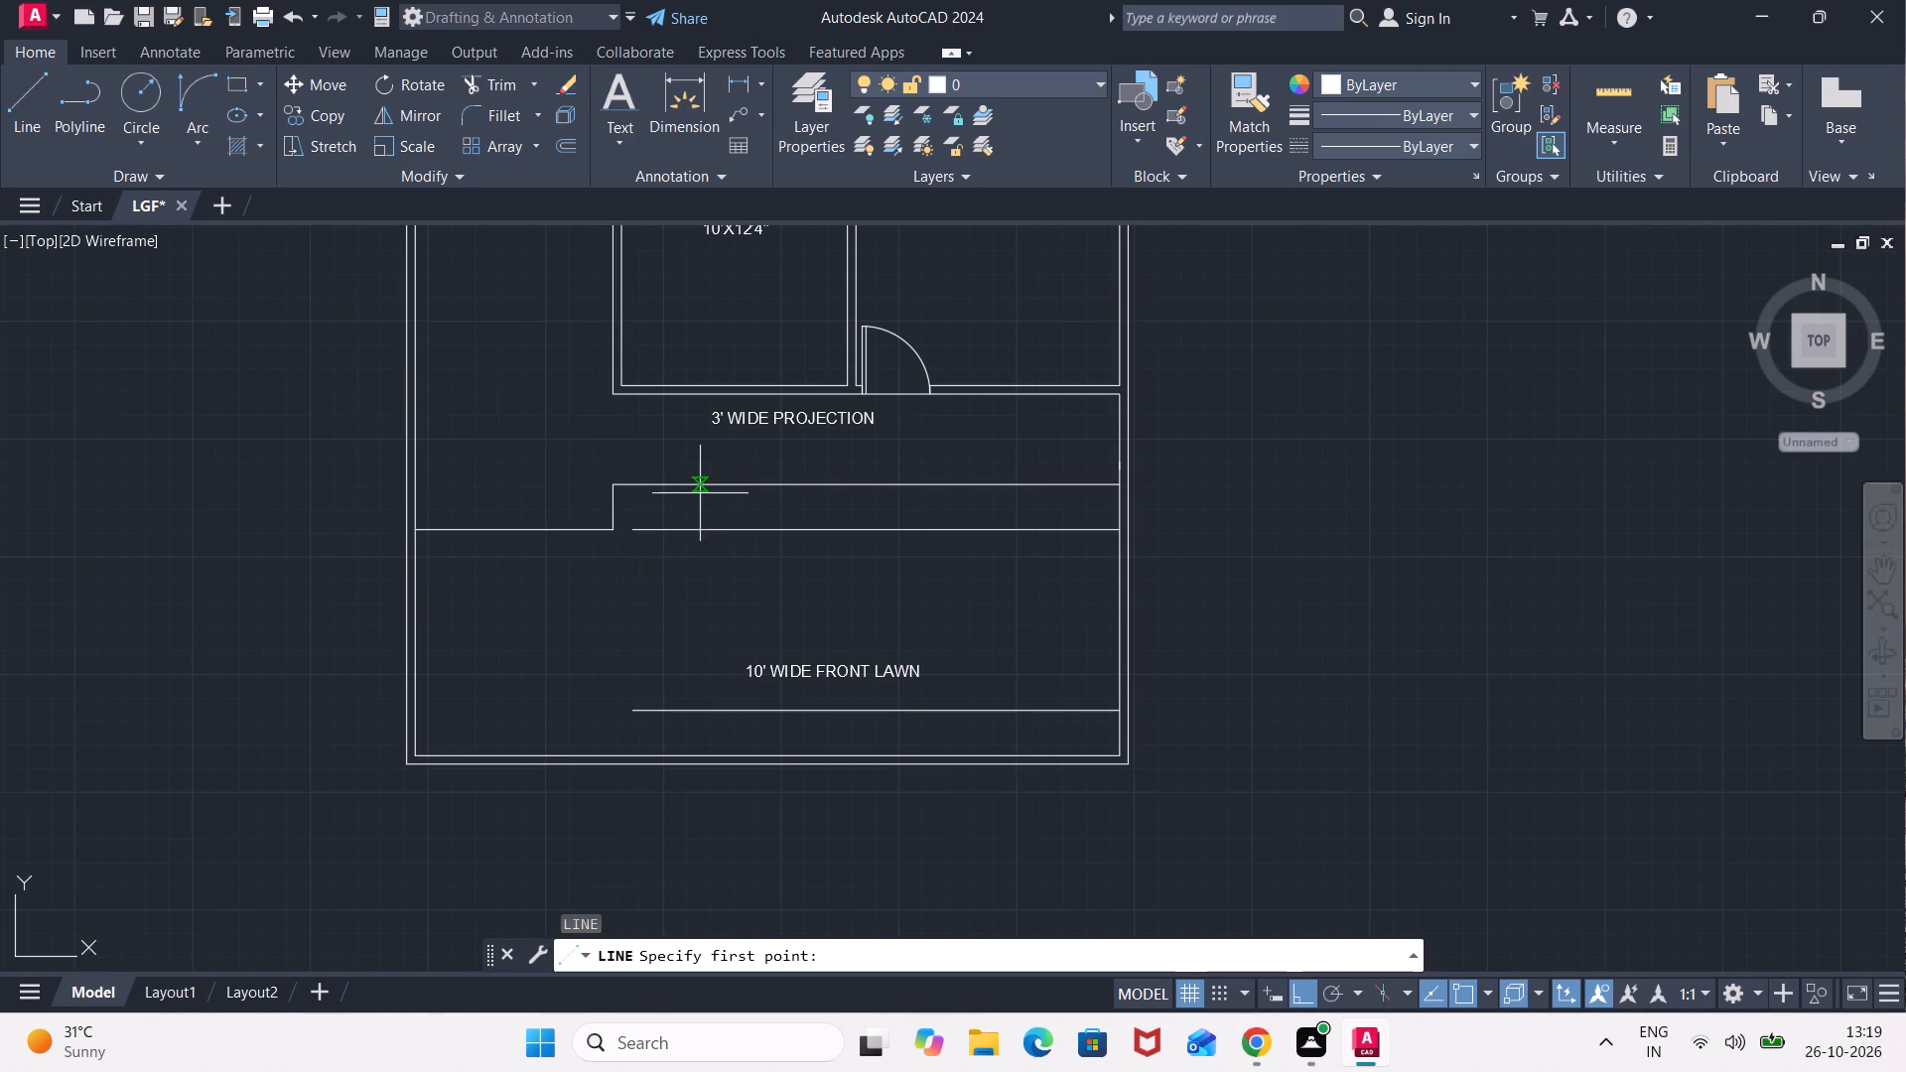
{"action": "left_click", "coordinate": [683, 483]}
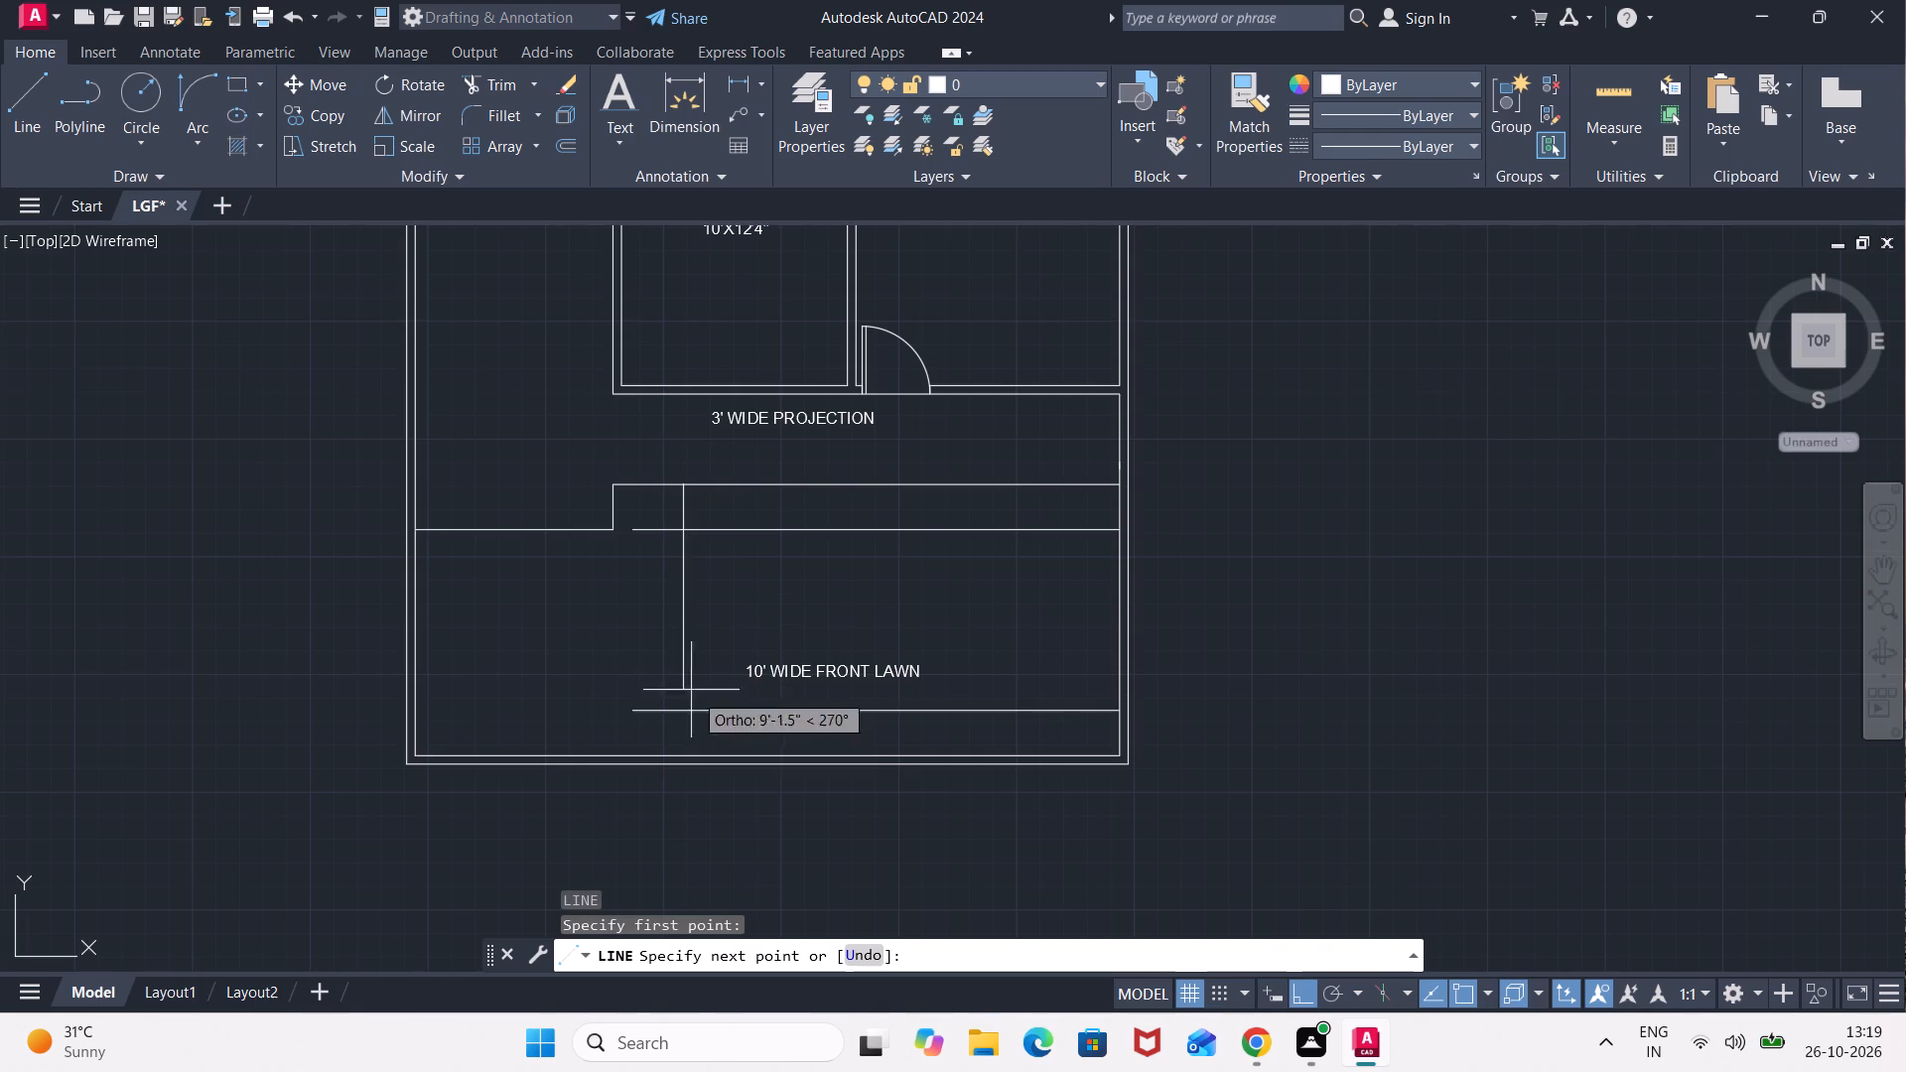
{"action": "left_click", "coordinate": [680, 754]}
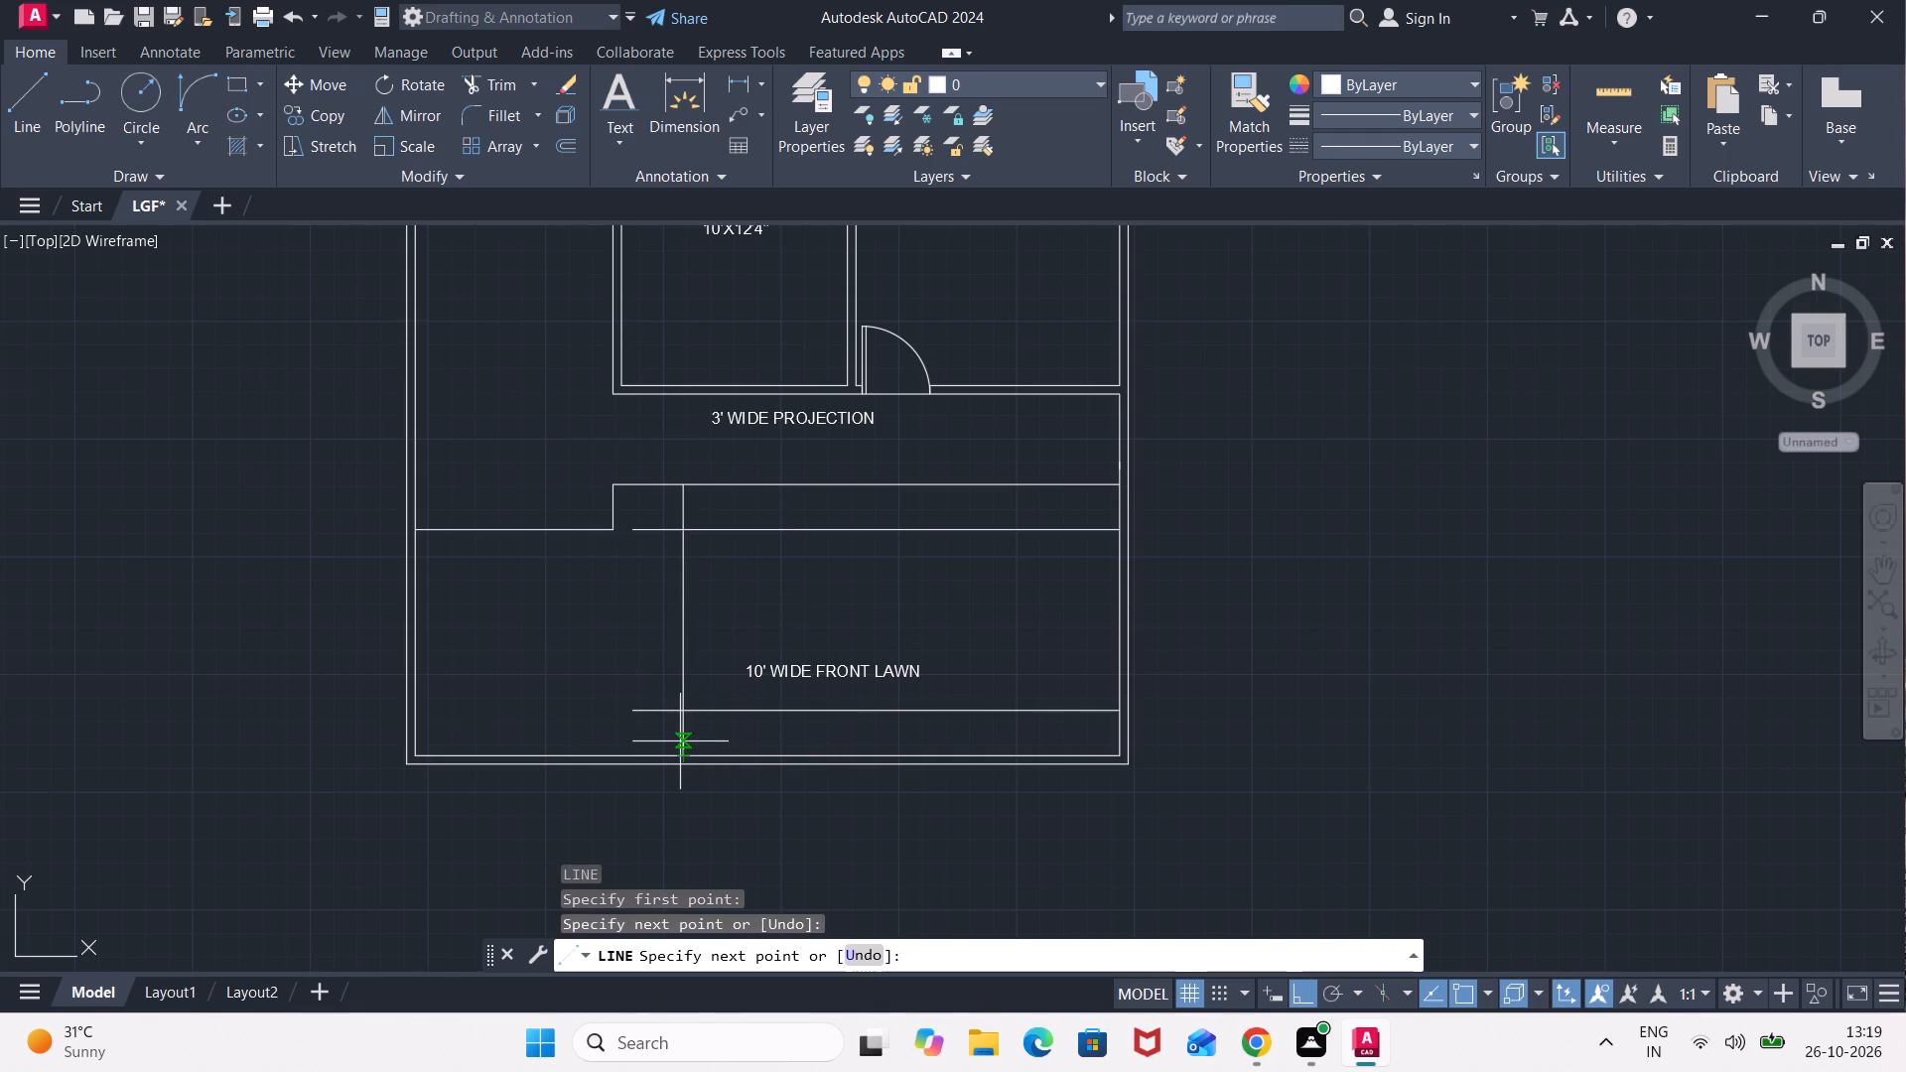
Trim the ends of the lawn's two inner border lines back to the new vertical line.
{"action": "key", "text": "Escape"}
{"action": "type", "text": "TR"}
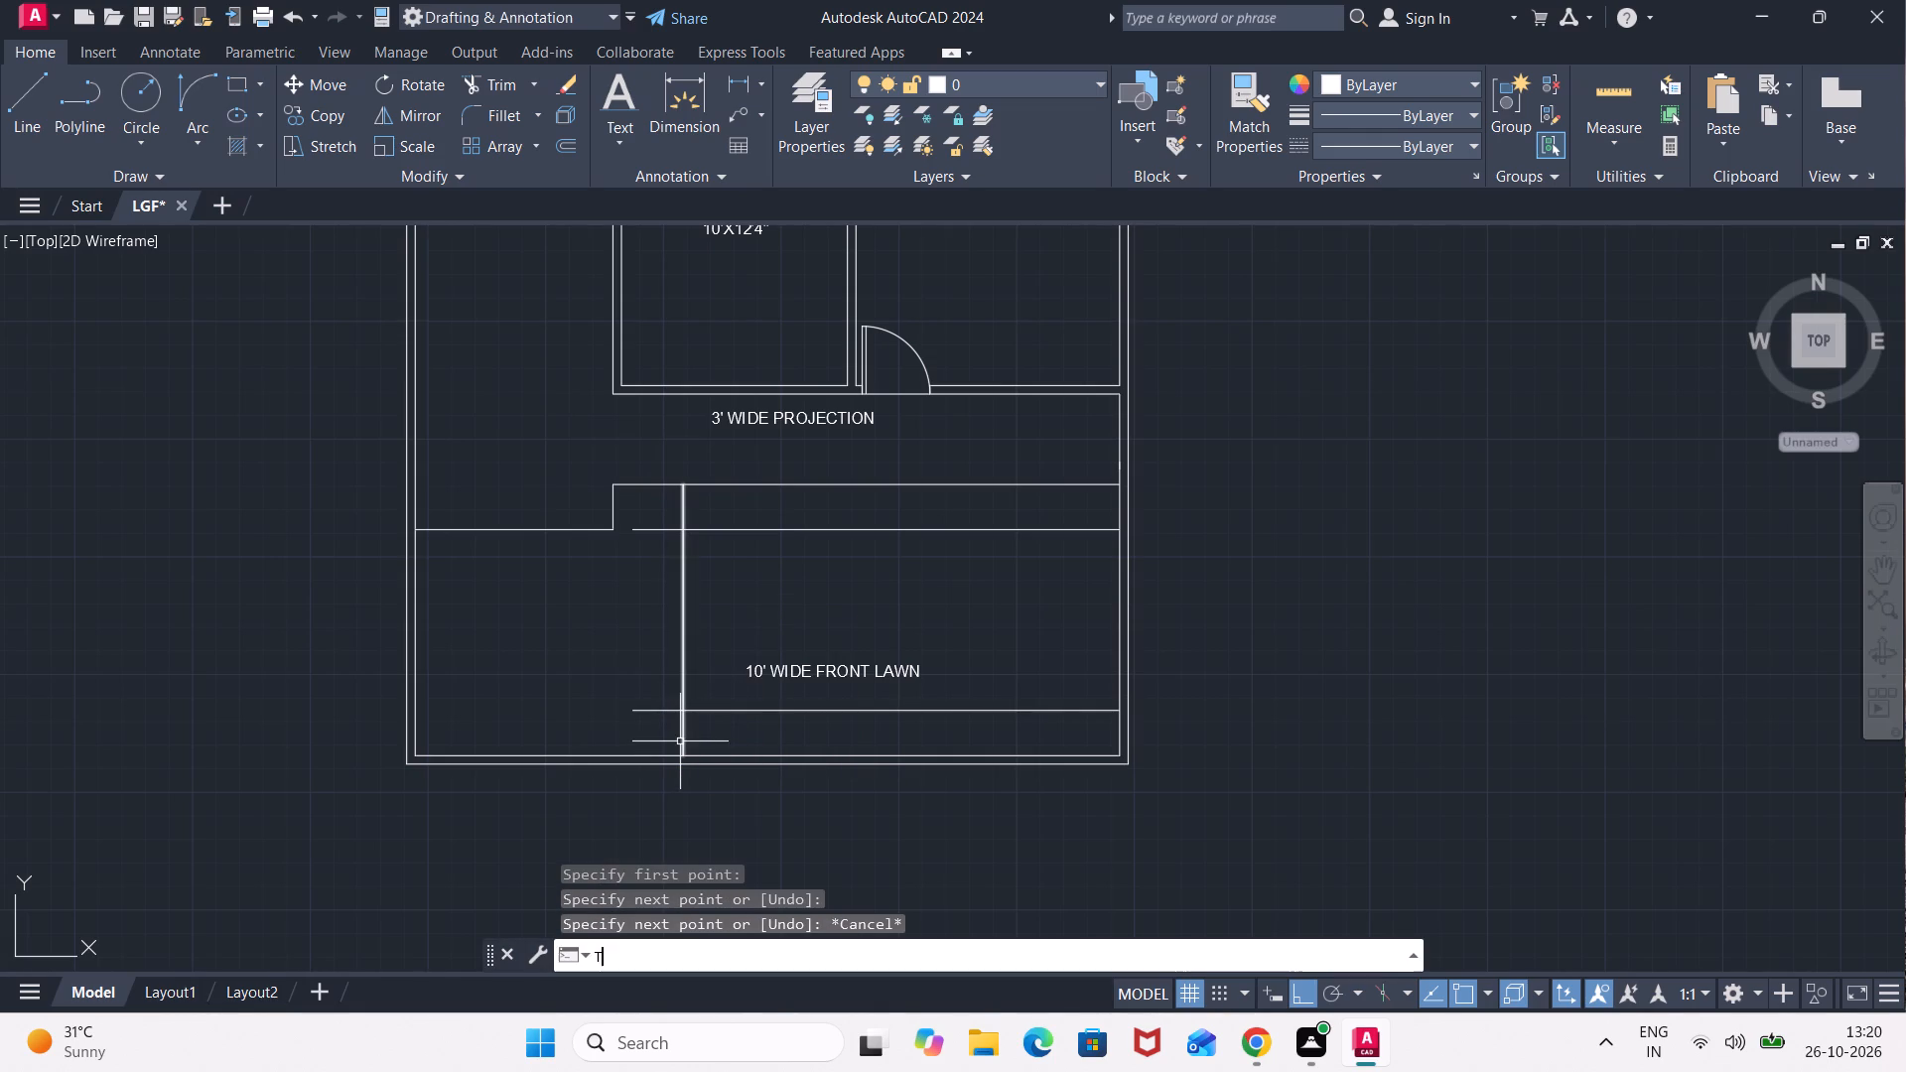
{"action": "key", "text": "Return"}
{"action": "left_click", "coordinate": [652, 718]}
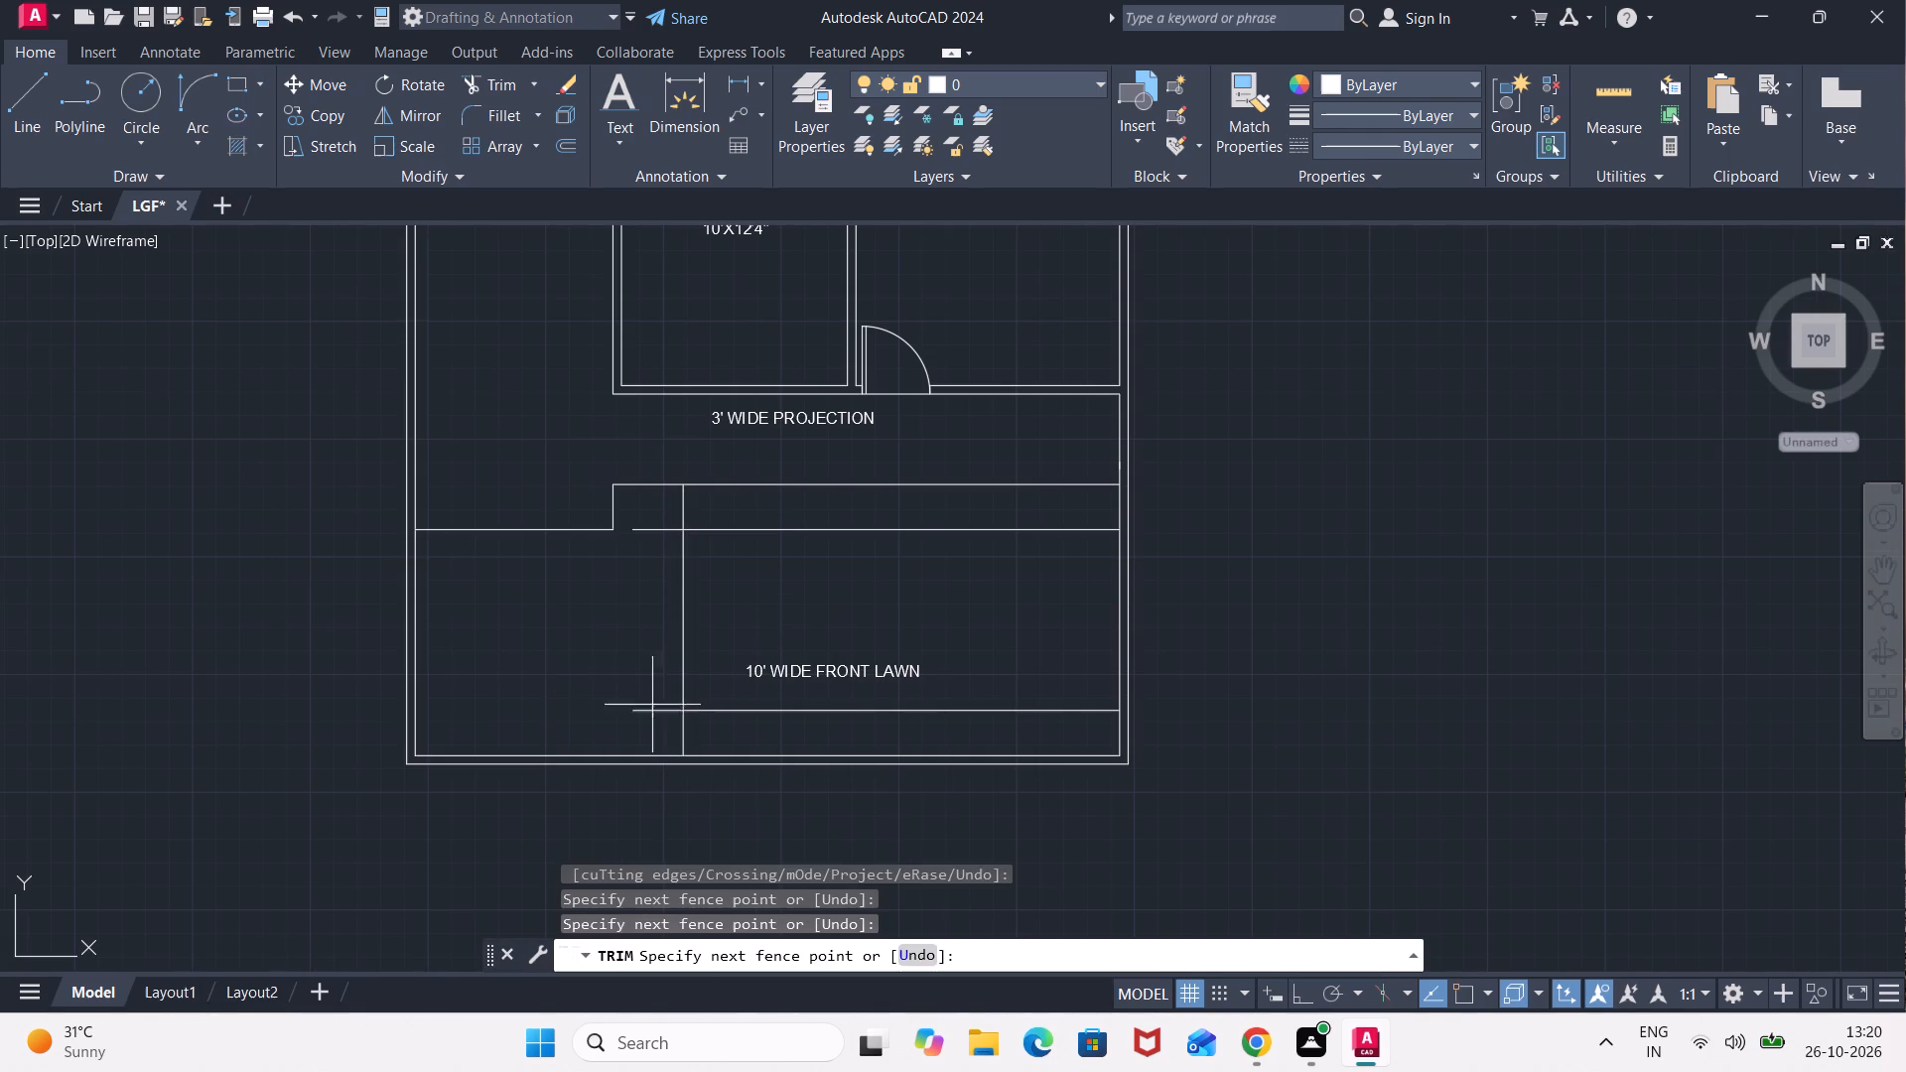
{"action": "left_click", "coordinate": [649, 521]}
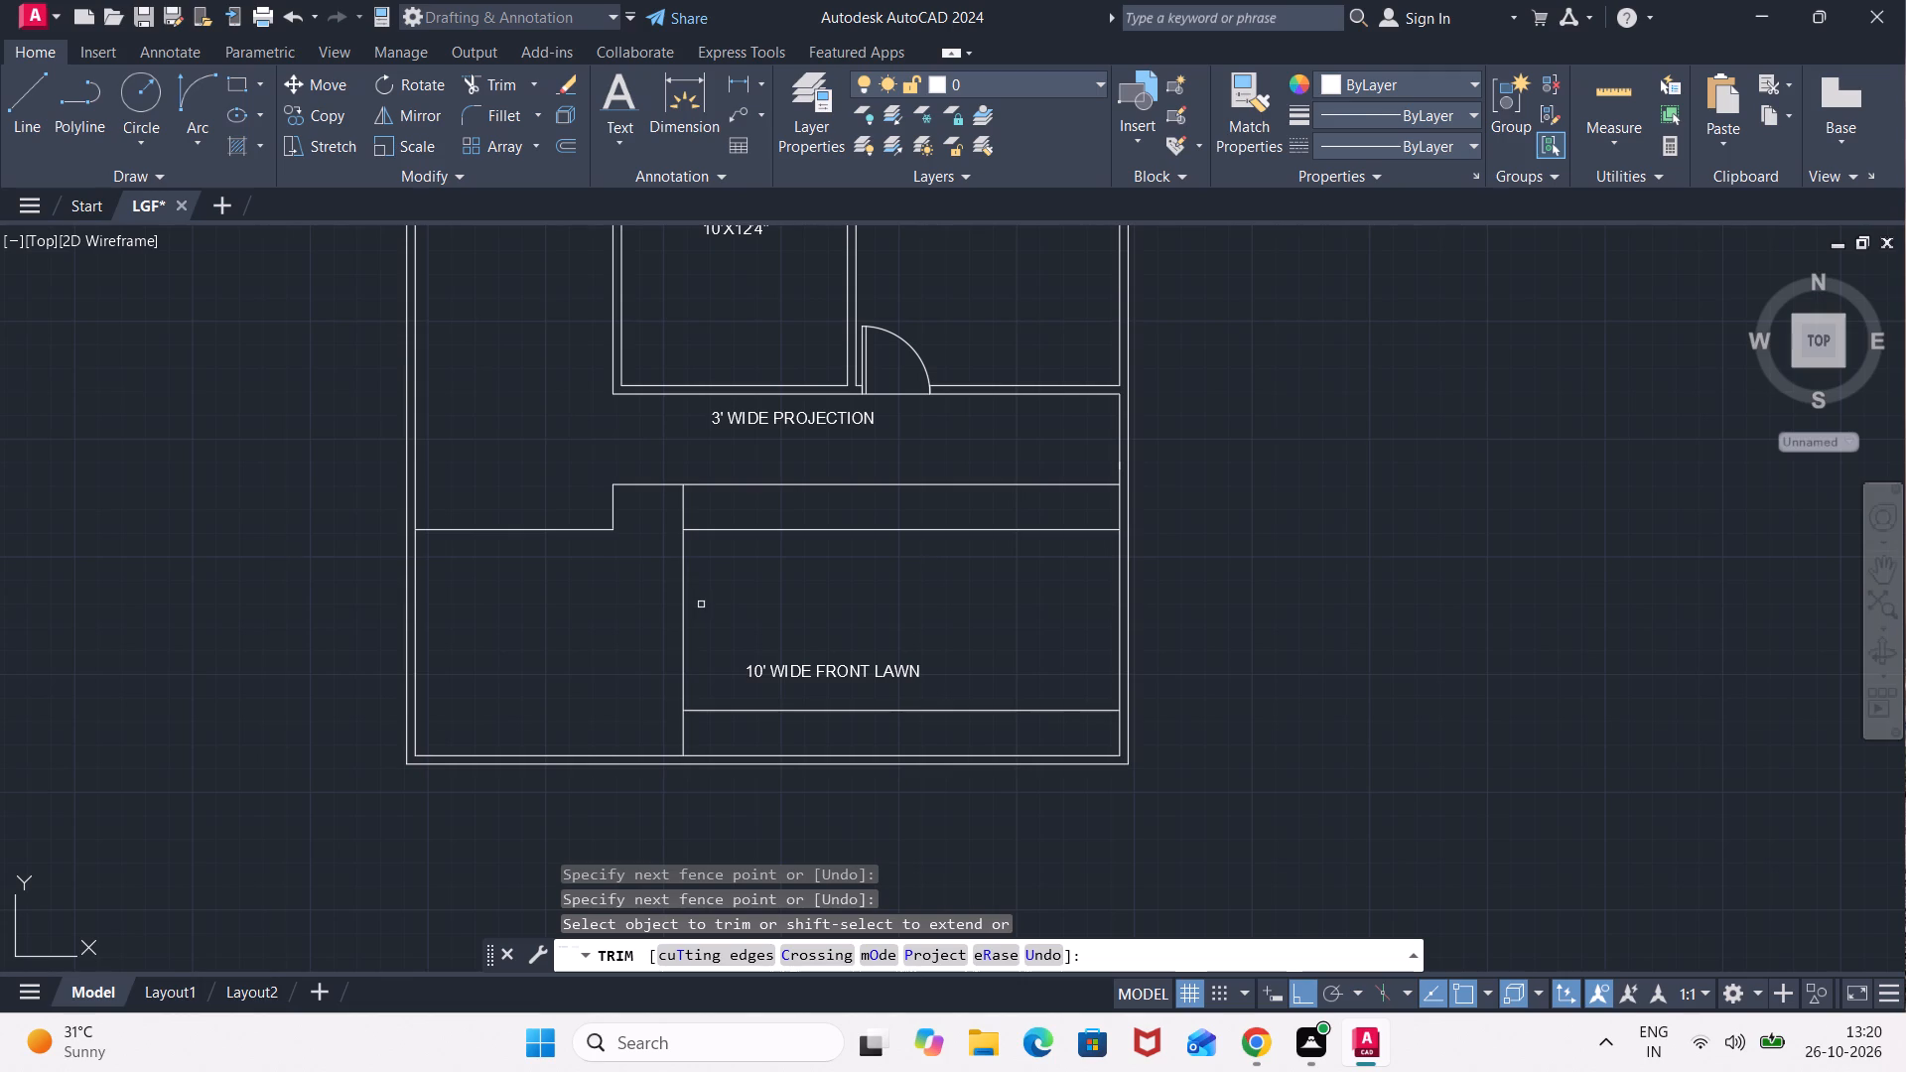
Trim away all three pieces of the vertical line, leaving the border lines open at that end.
{"action": "left_click", "coordinate": [701, 604]}
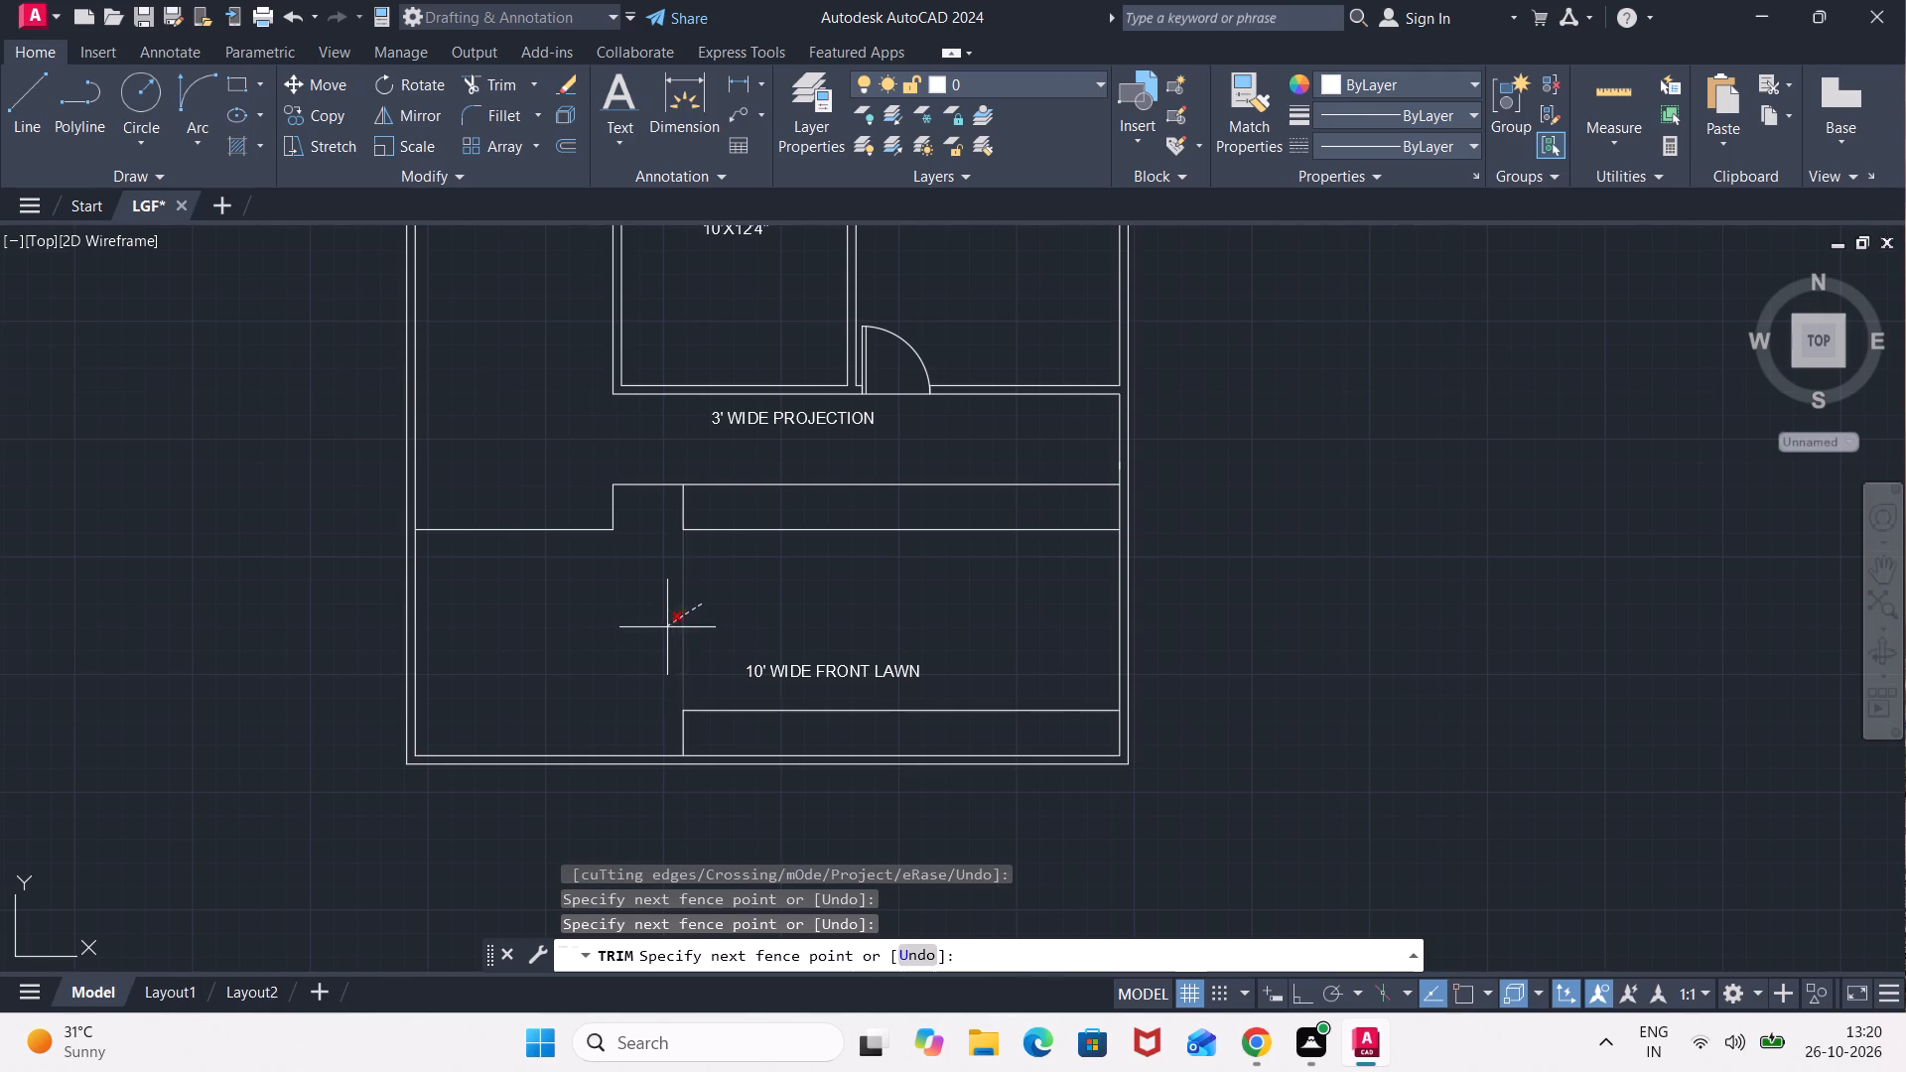
{"action": "left_click", "coordinate": [667, 628]}
{"action": "left_click", "coordinate": [690, 511]}
{"action": "left_click", "coordinate": [667, 518]}
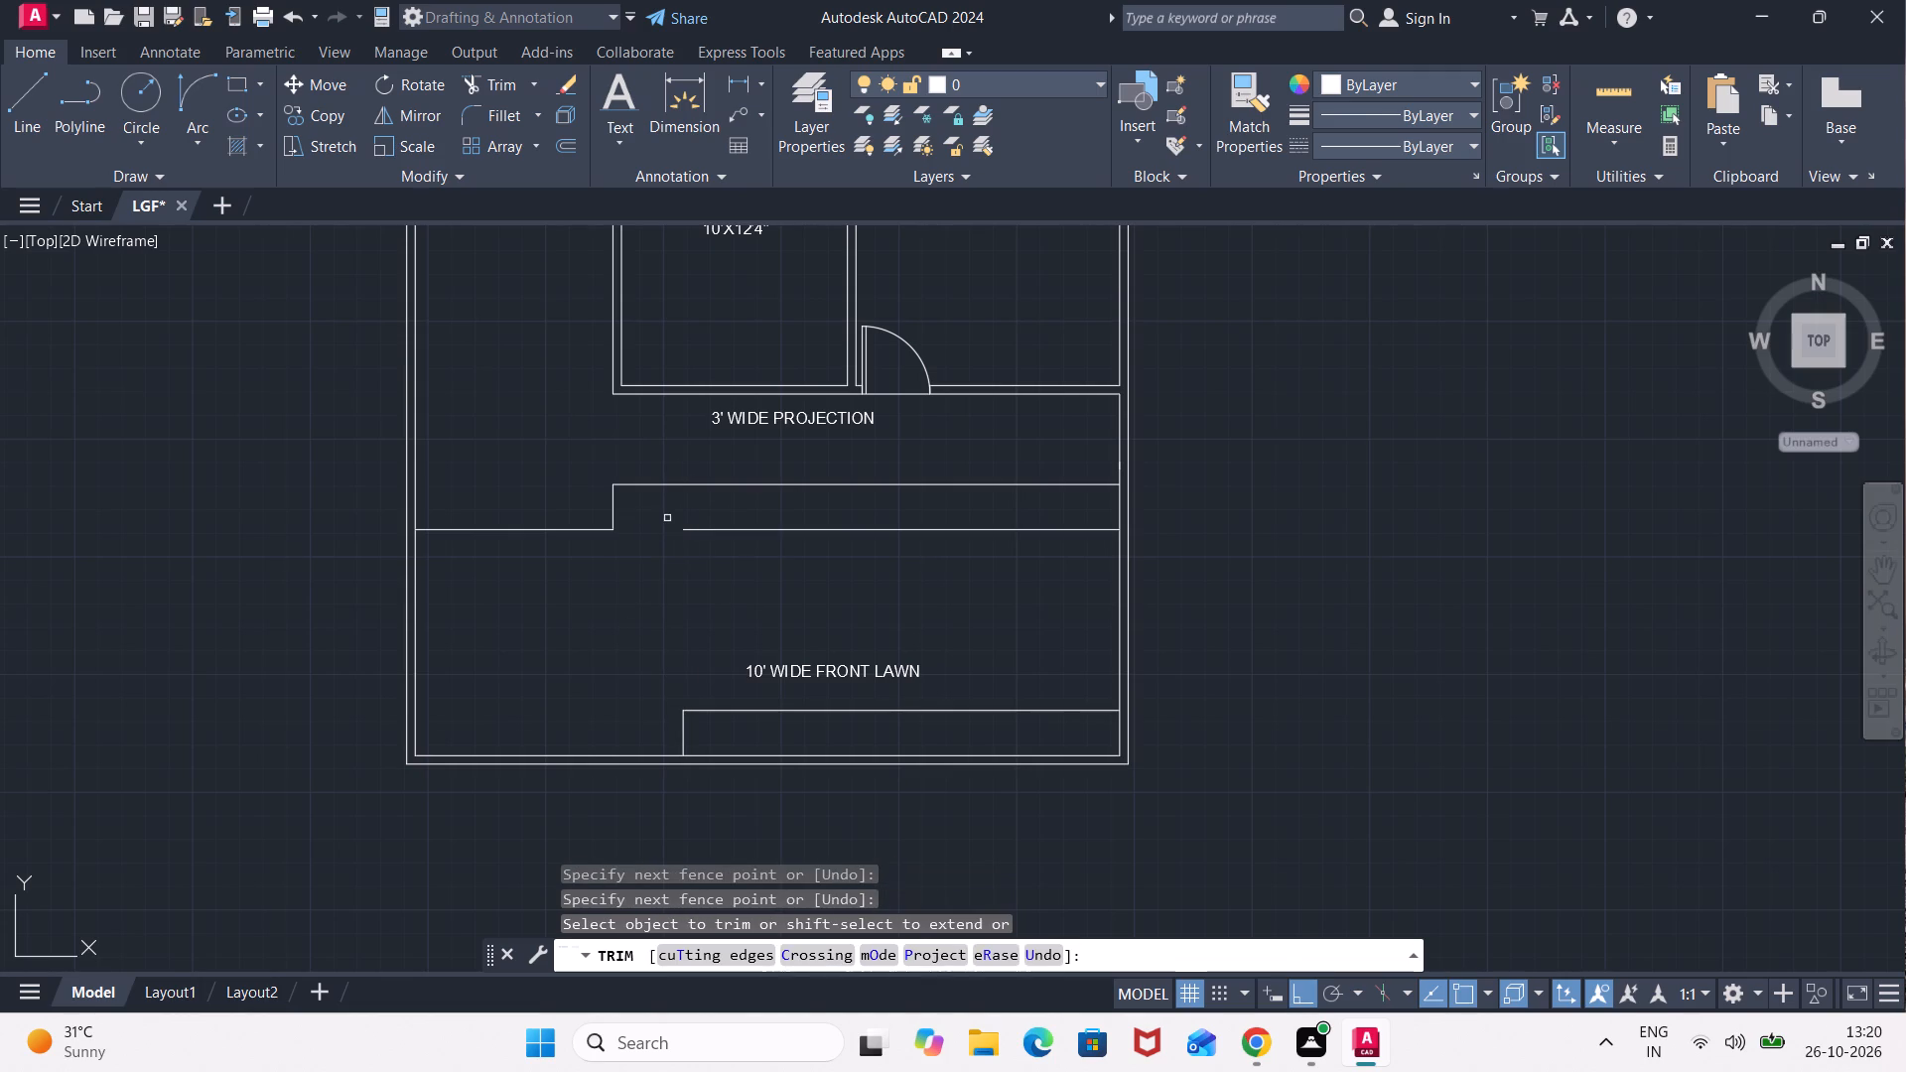
{"action": "left_click", "coordinate": [688, 732]}
{"action": "left_click", "coordinate": [652, 736]}
{"action": "key", "text": "Escape"}
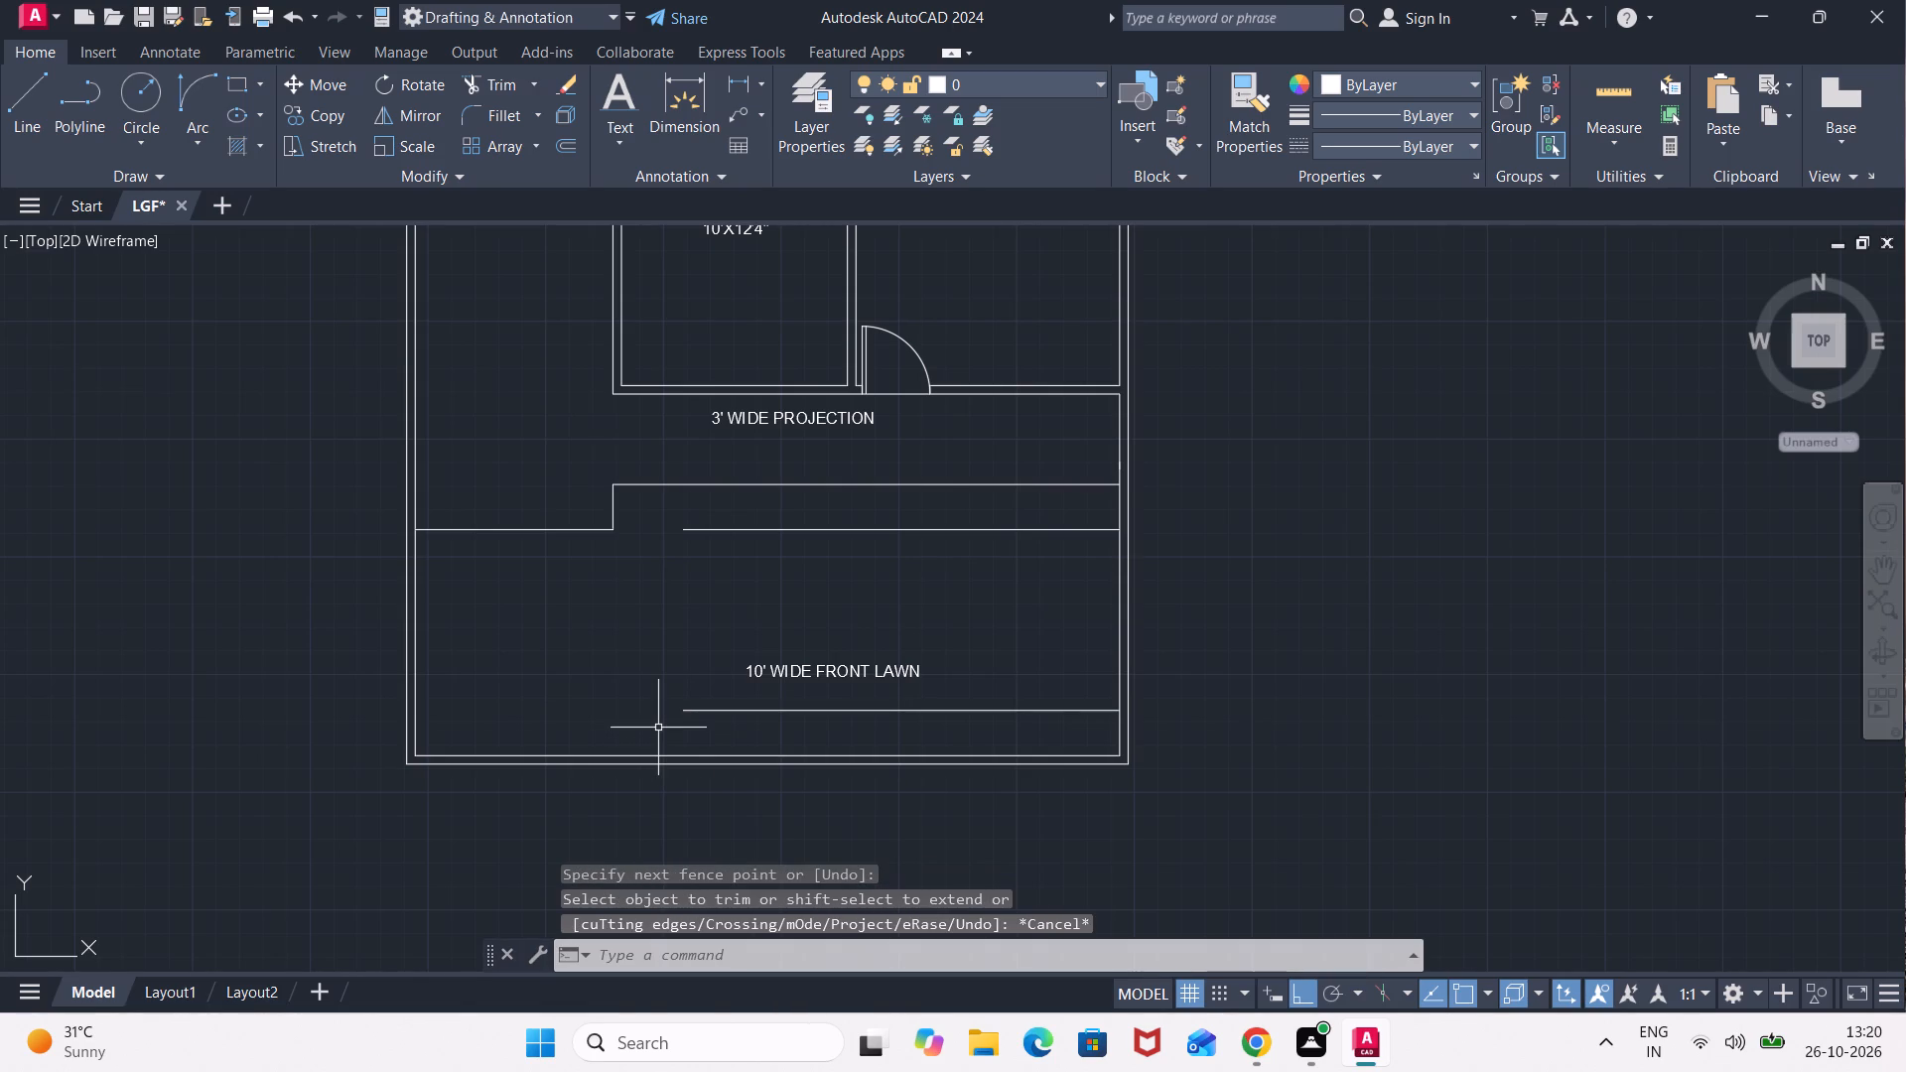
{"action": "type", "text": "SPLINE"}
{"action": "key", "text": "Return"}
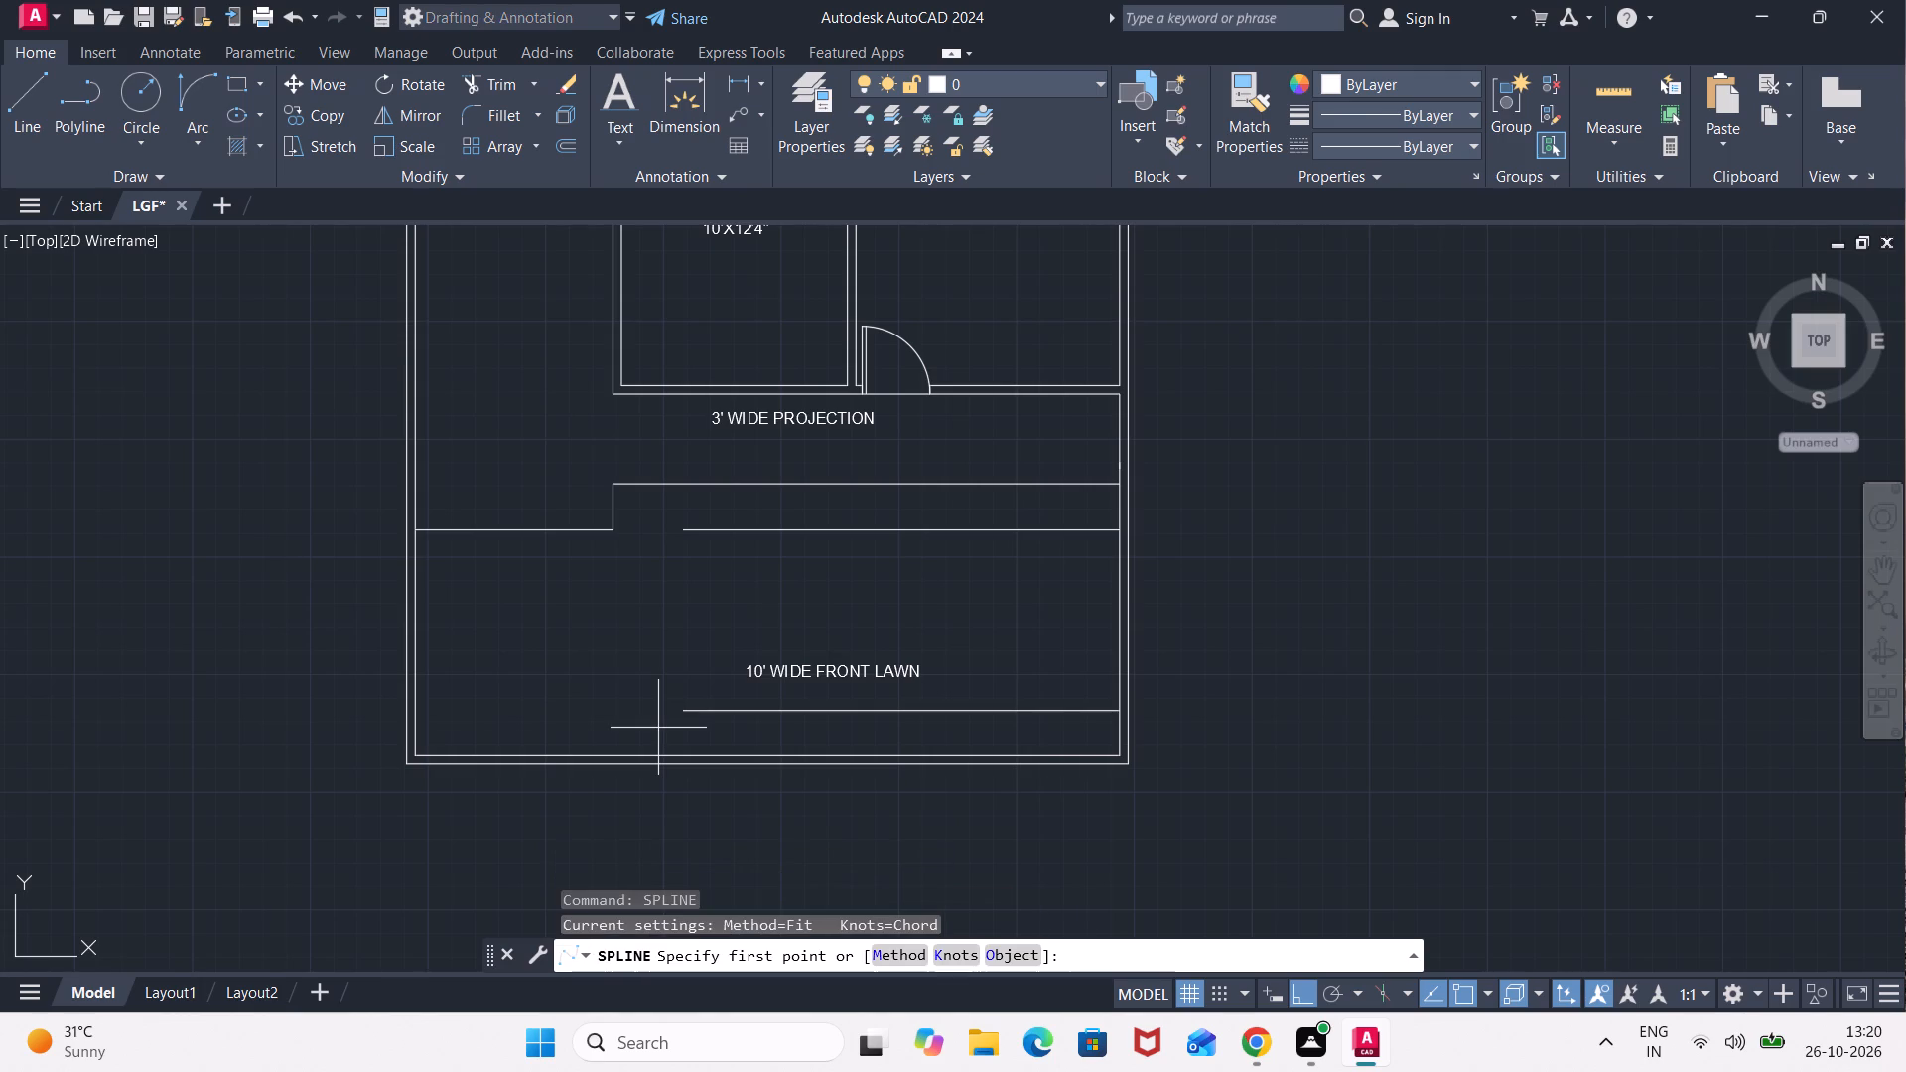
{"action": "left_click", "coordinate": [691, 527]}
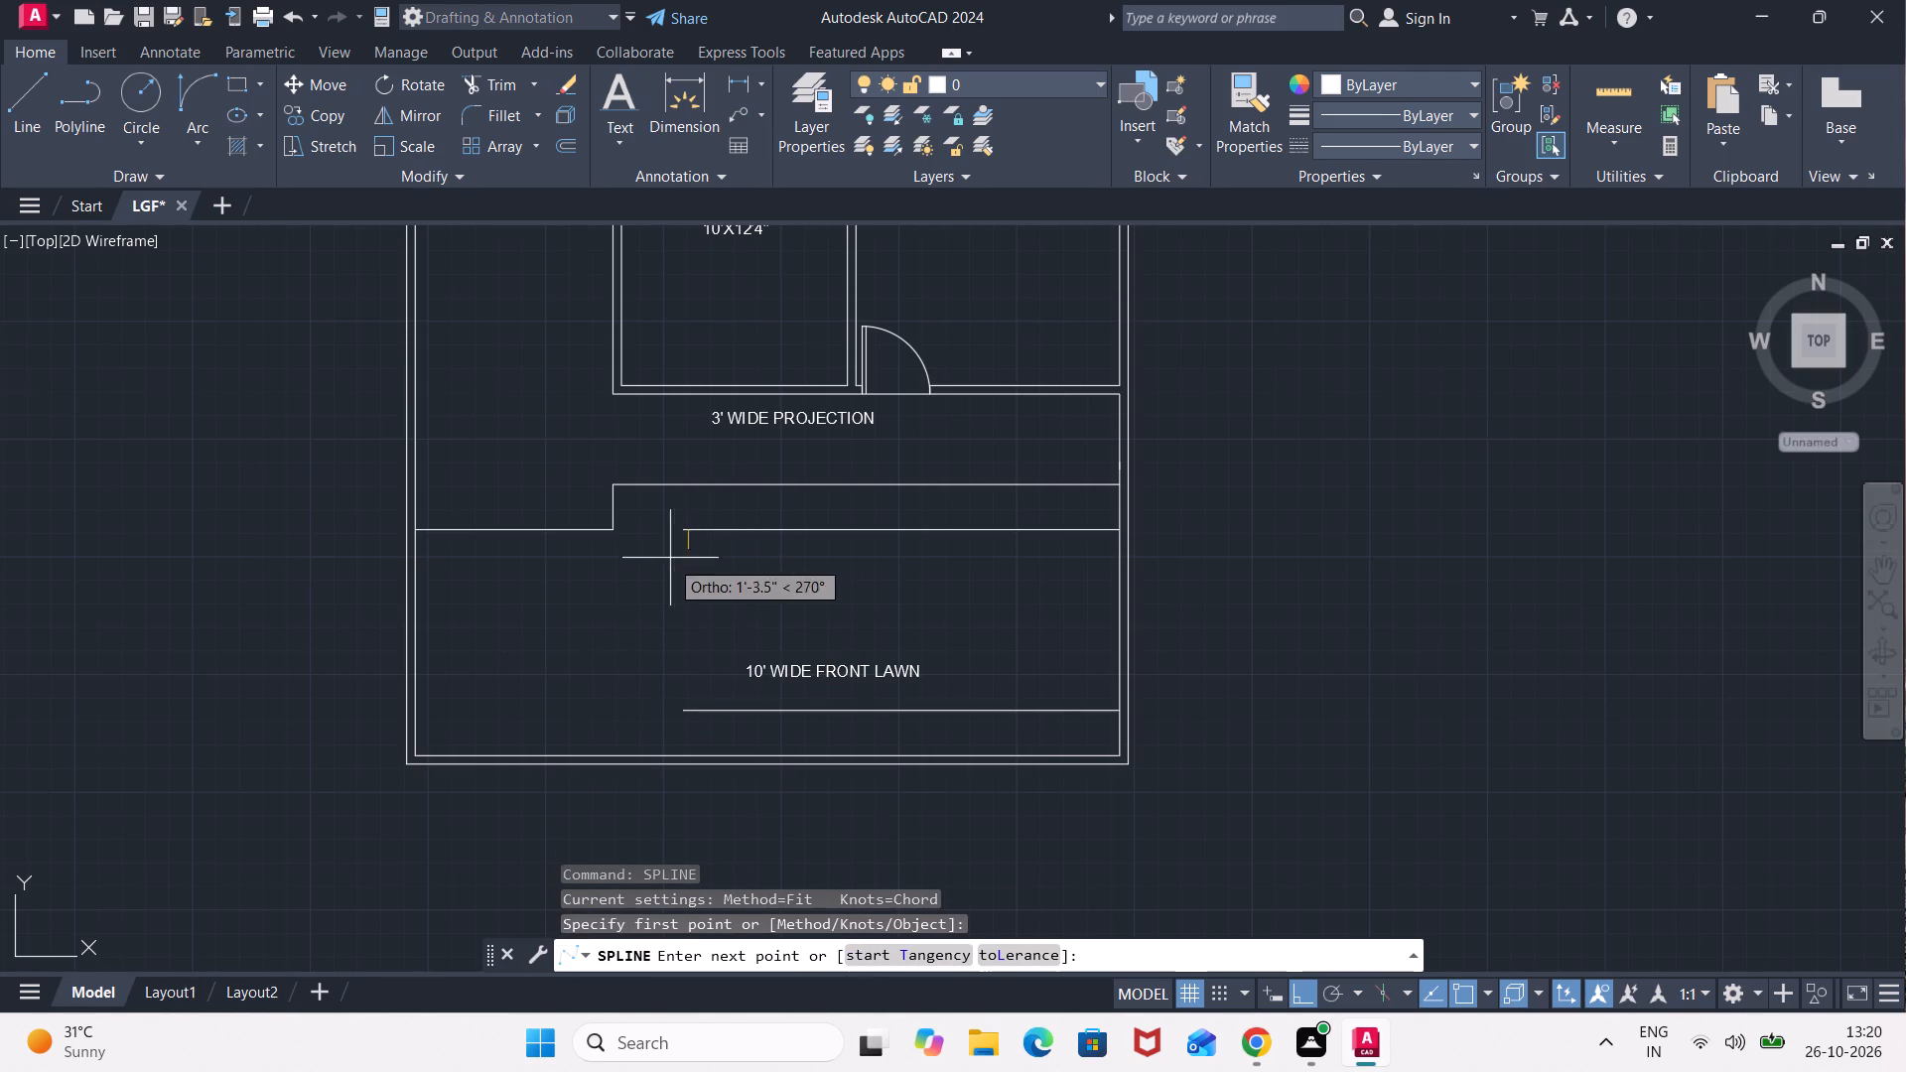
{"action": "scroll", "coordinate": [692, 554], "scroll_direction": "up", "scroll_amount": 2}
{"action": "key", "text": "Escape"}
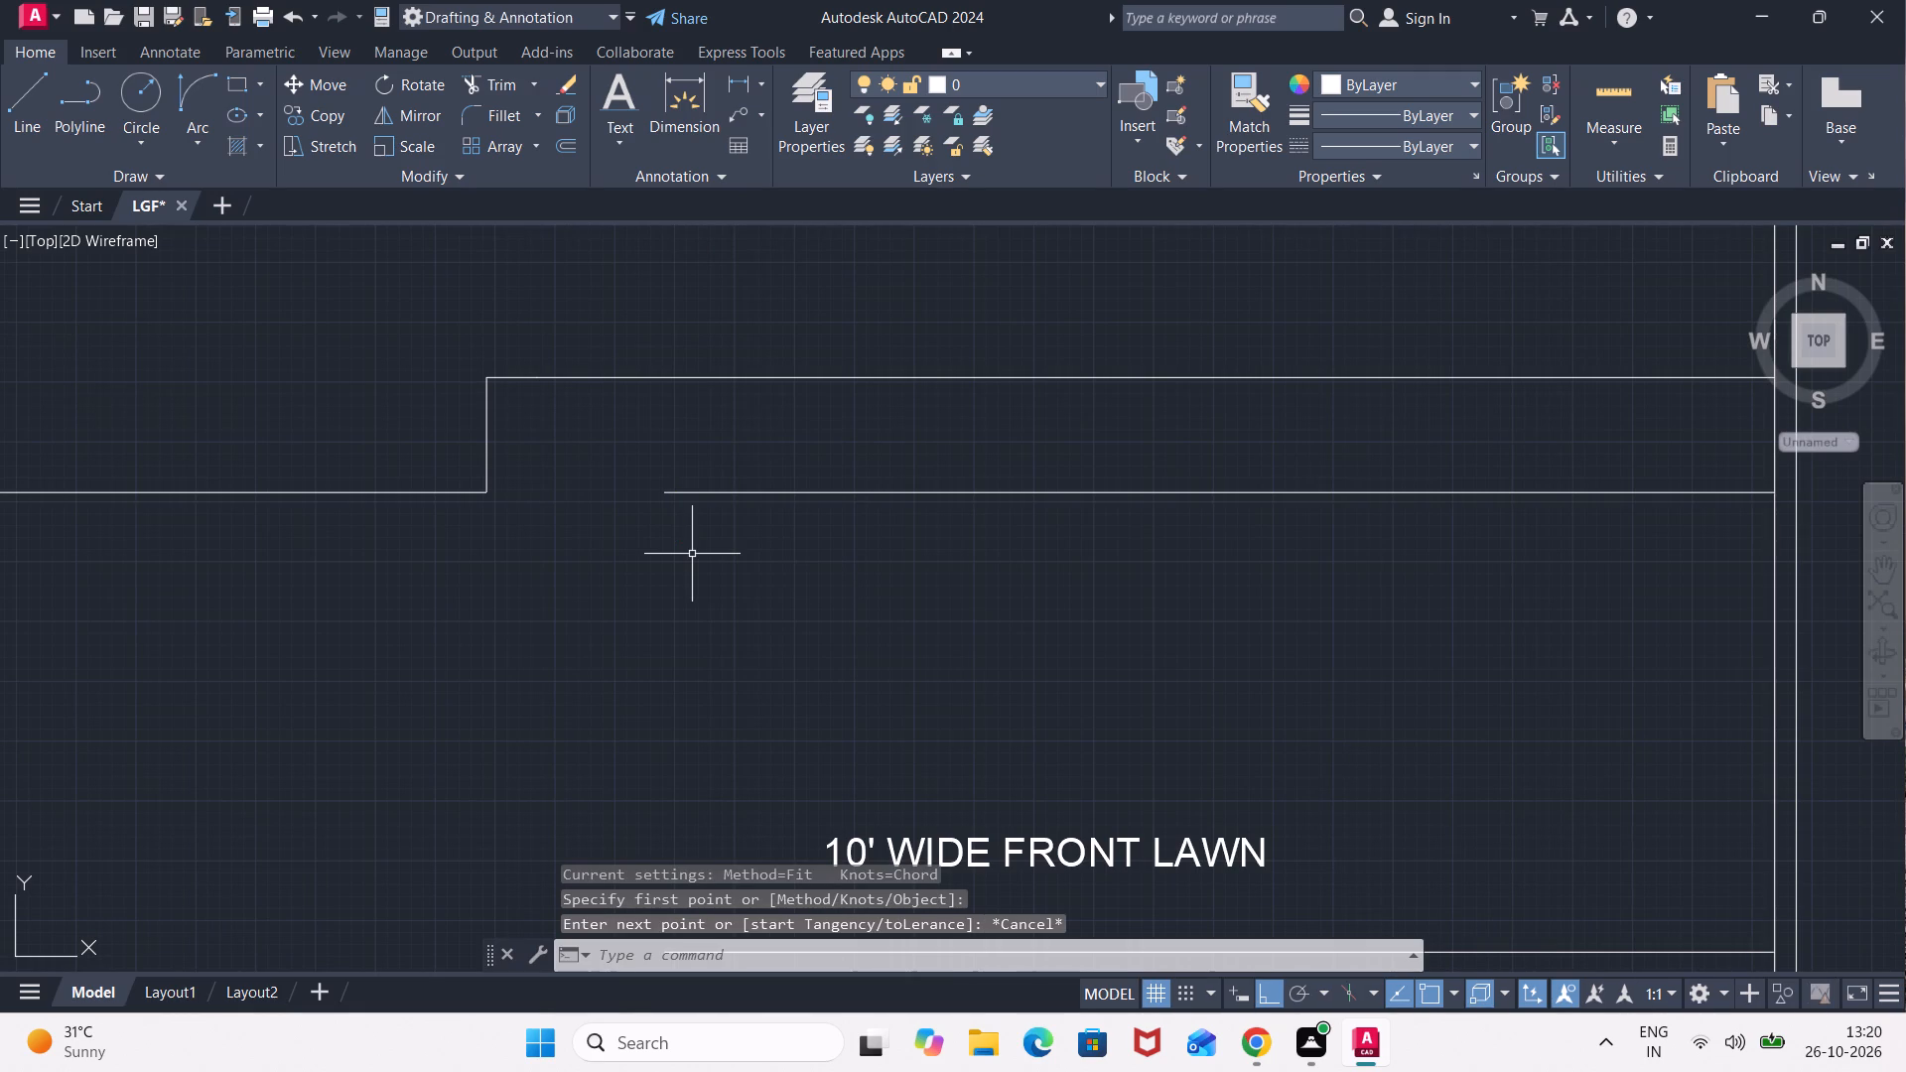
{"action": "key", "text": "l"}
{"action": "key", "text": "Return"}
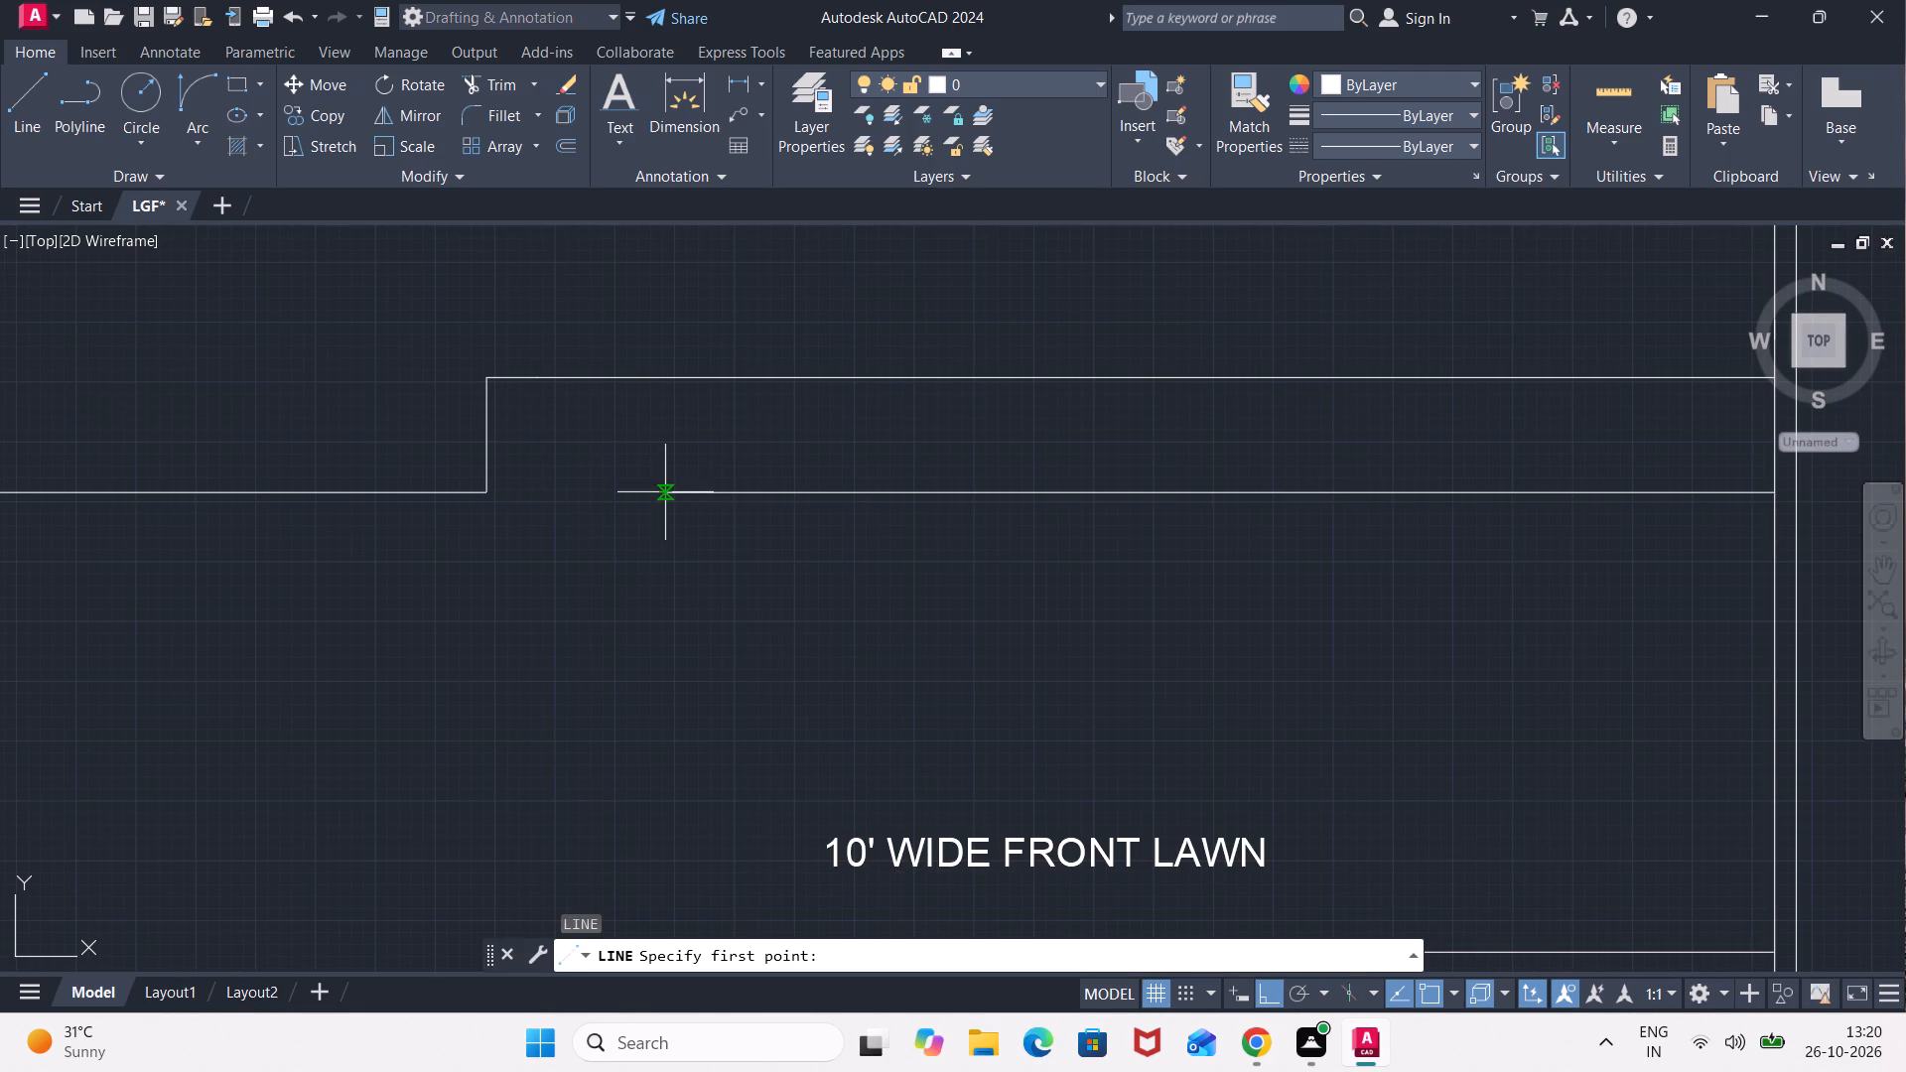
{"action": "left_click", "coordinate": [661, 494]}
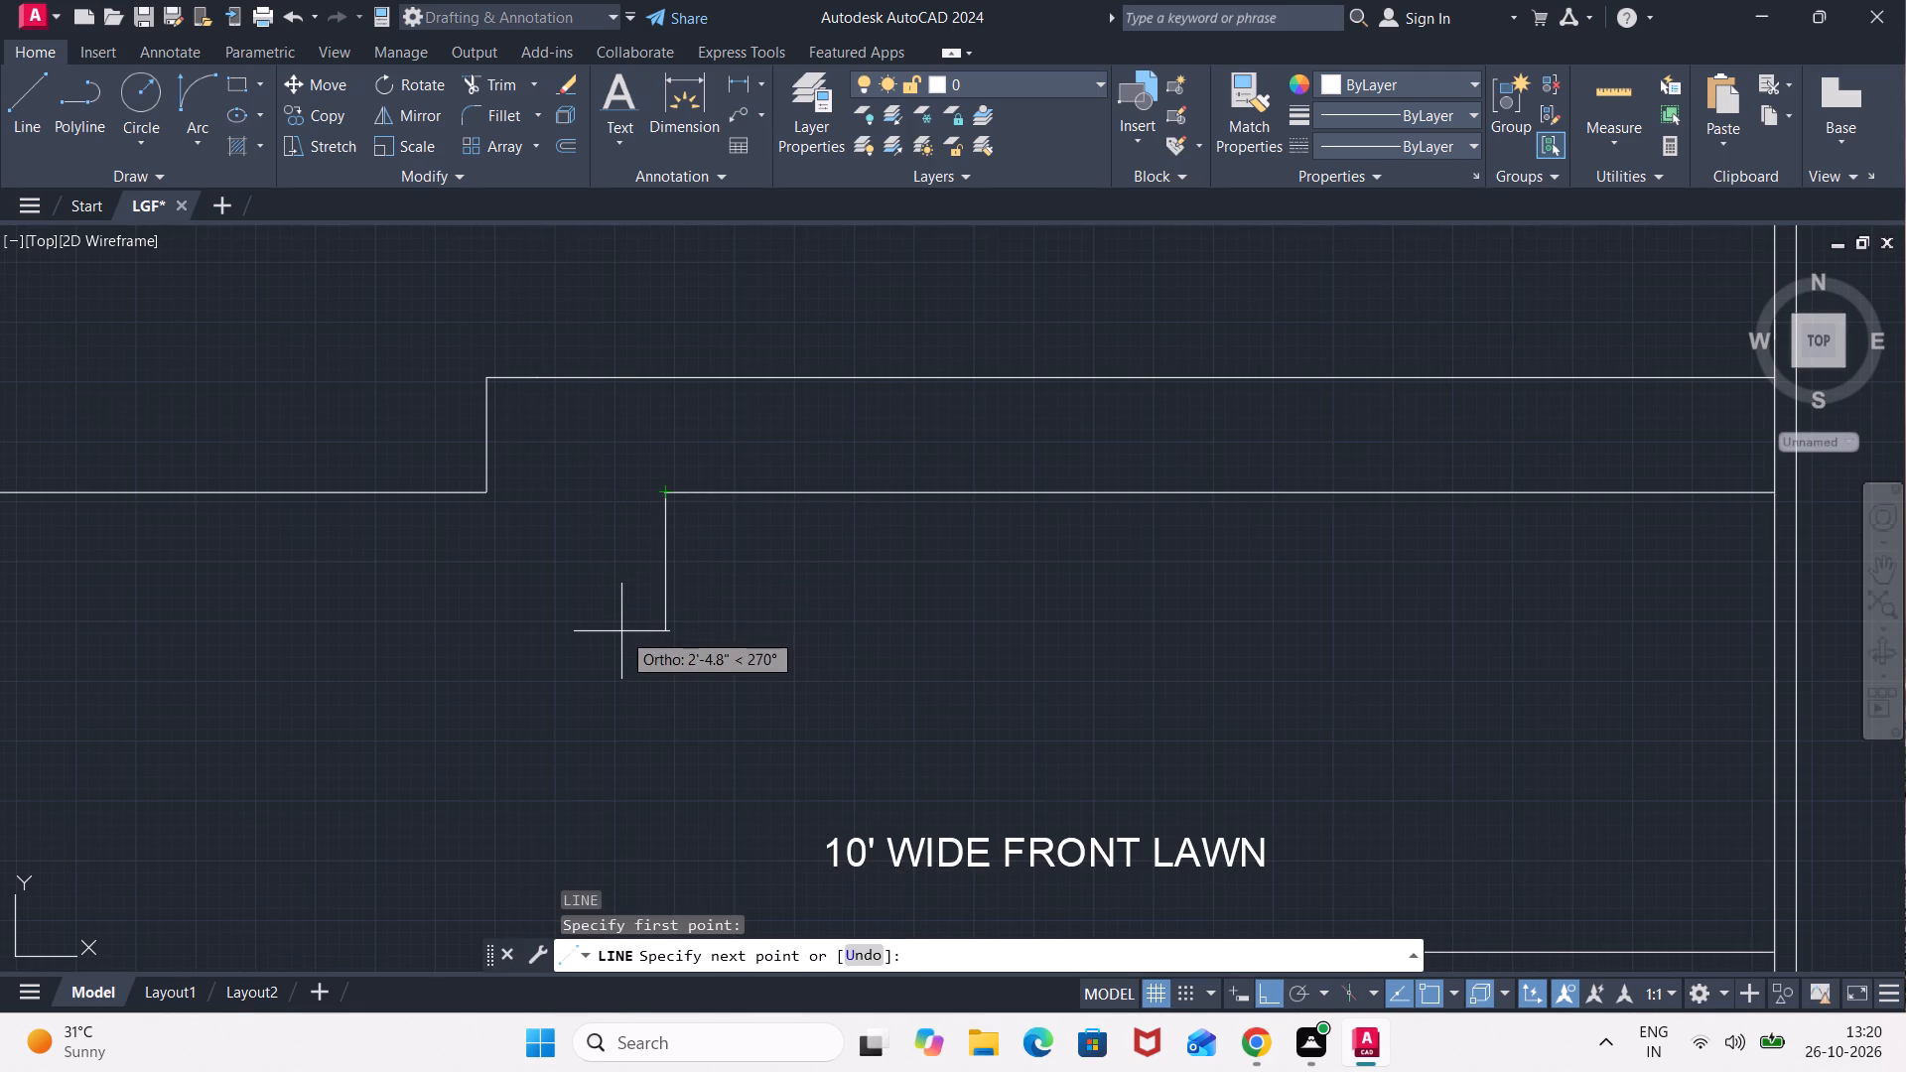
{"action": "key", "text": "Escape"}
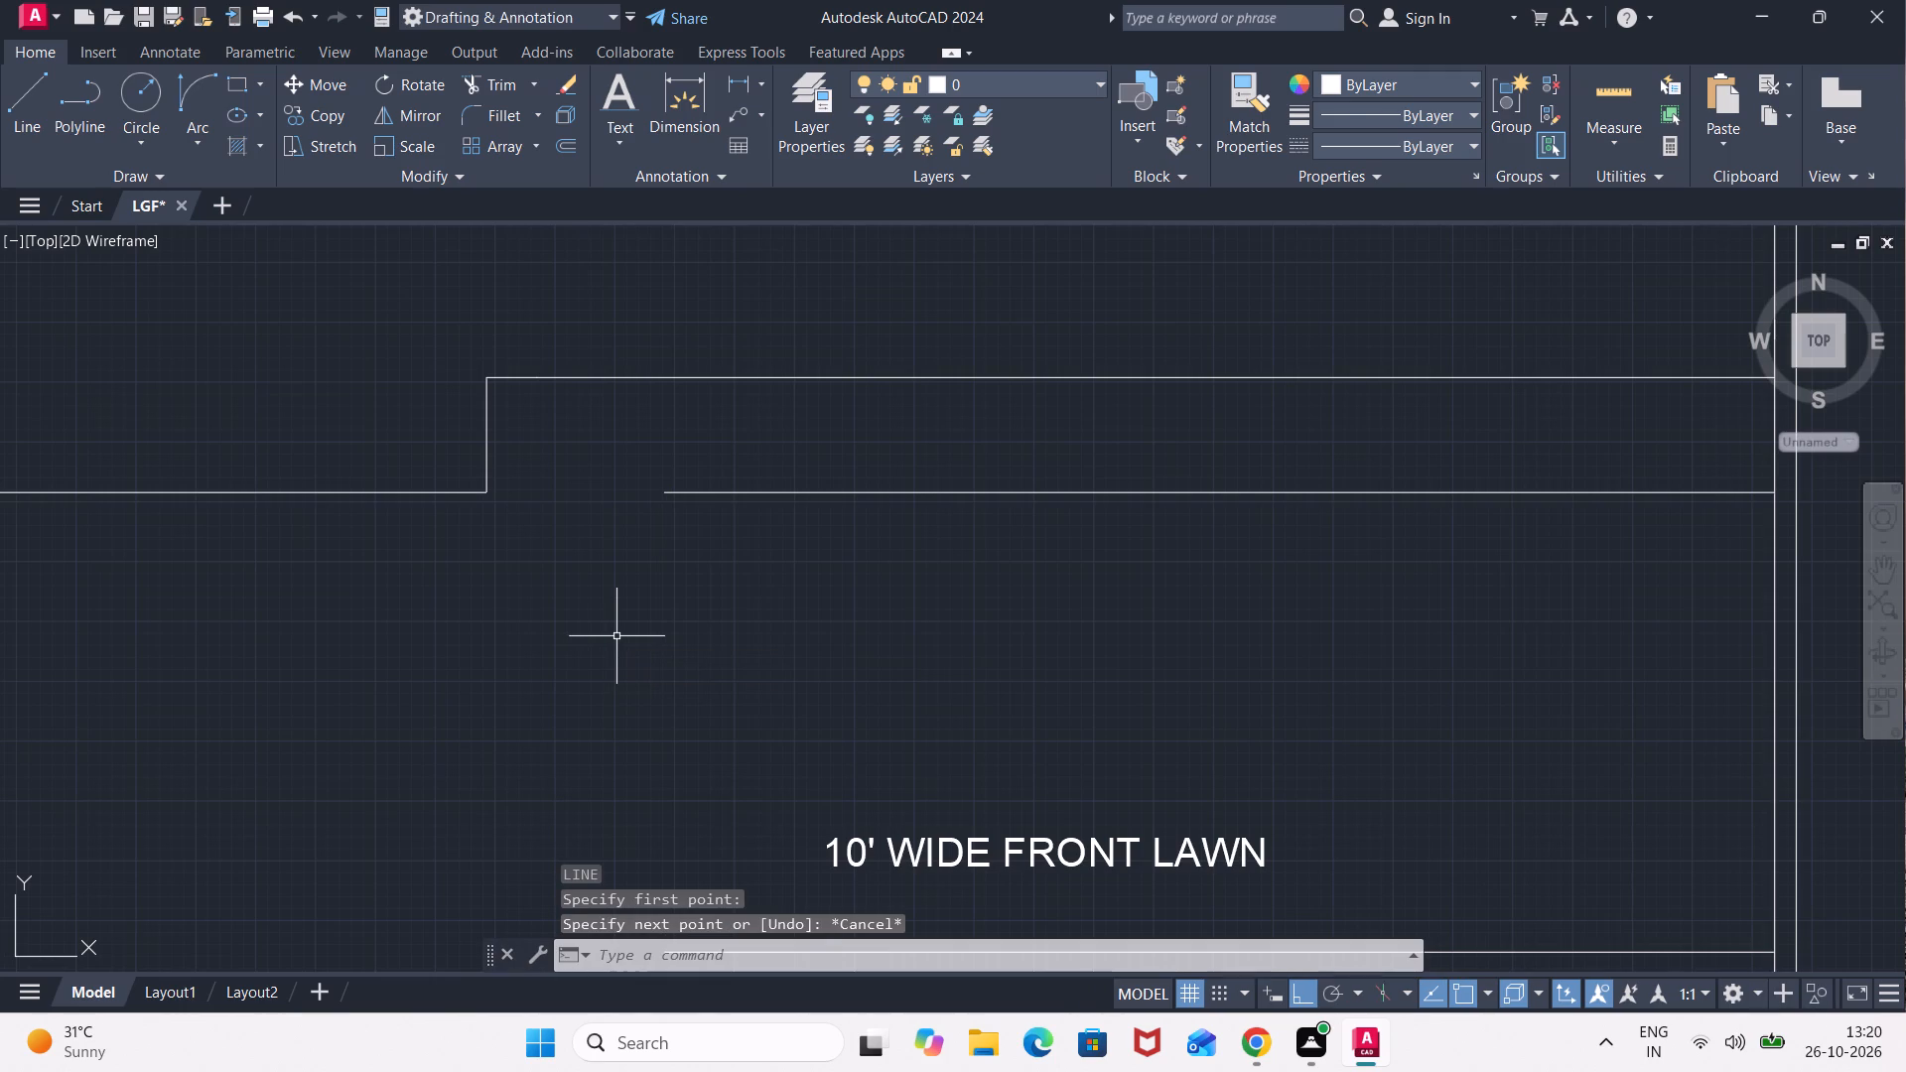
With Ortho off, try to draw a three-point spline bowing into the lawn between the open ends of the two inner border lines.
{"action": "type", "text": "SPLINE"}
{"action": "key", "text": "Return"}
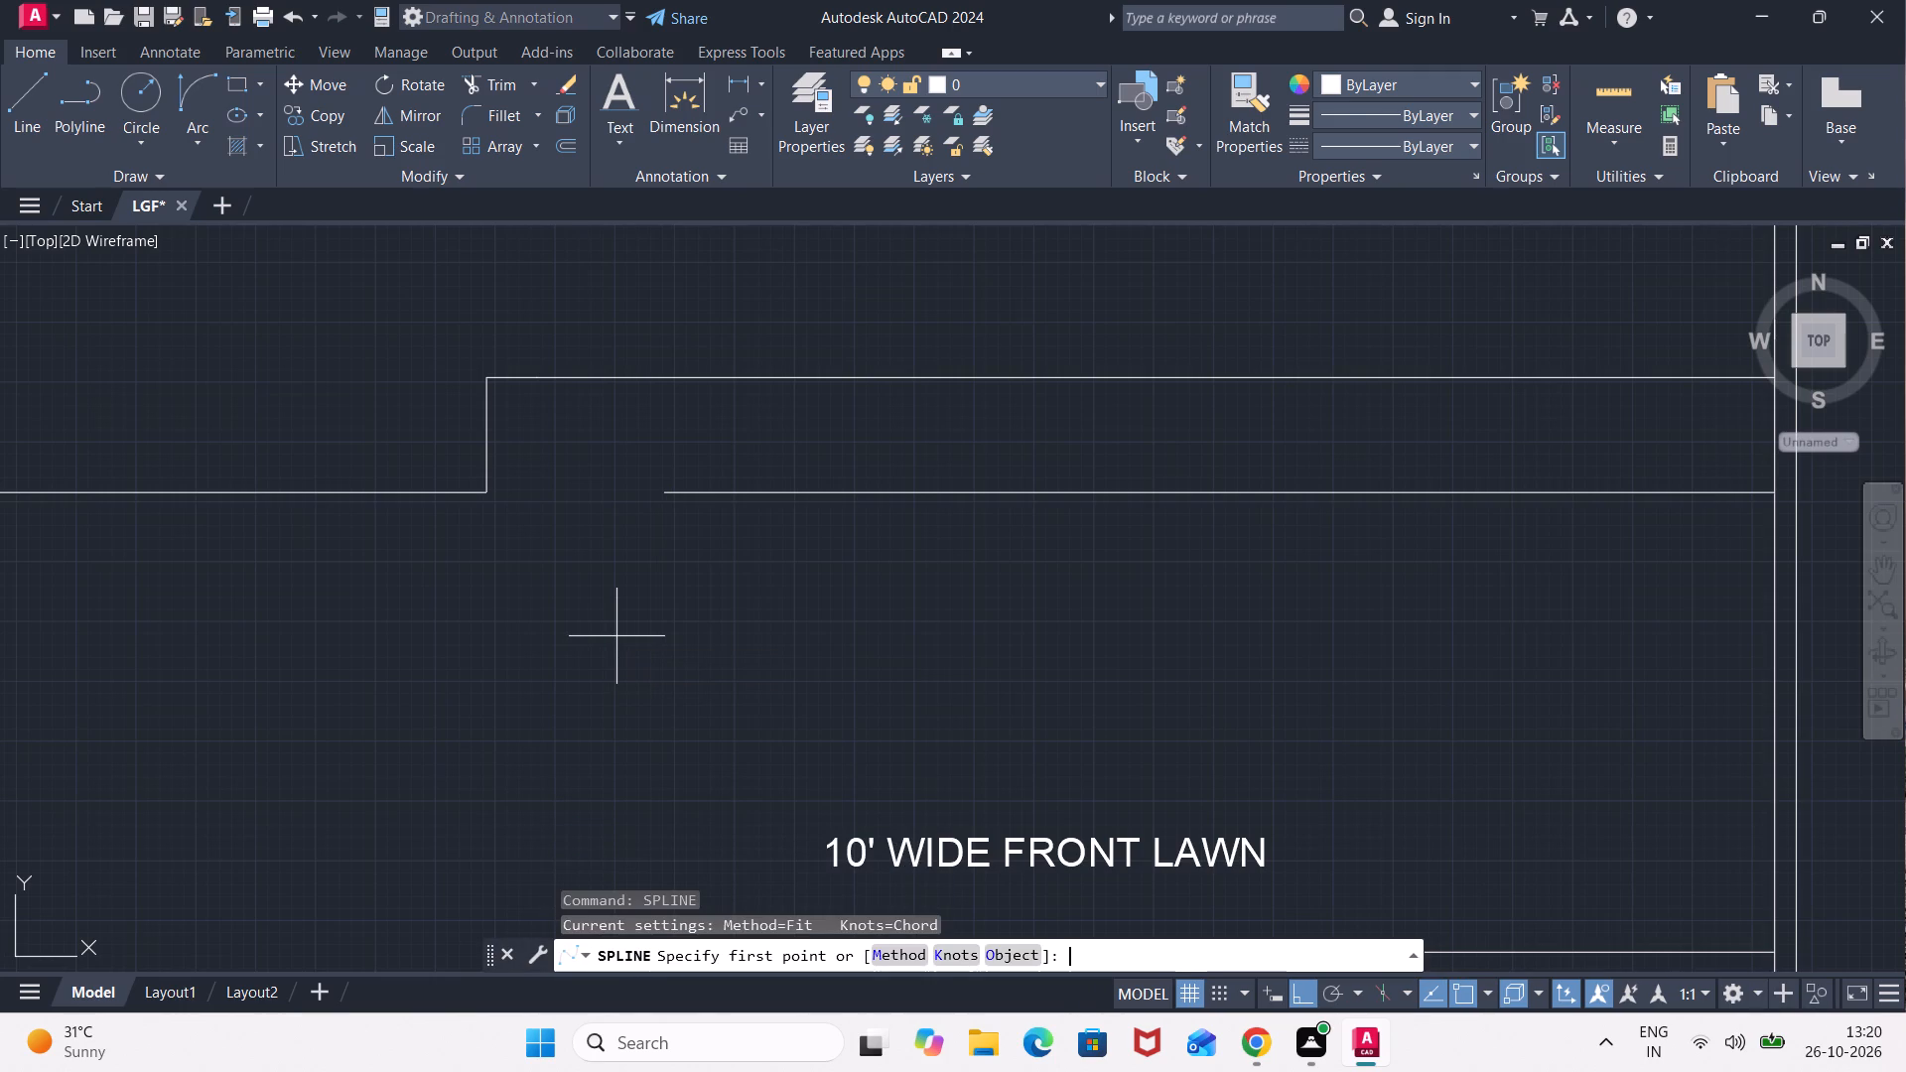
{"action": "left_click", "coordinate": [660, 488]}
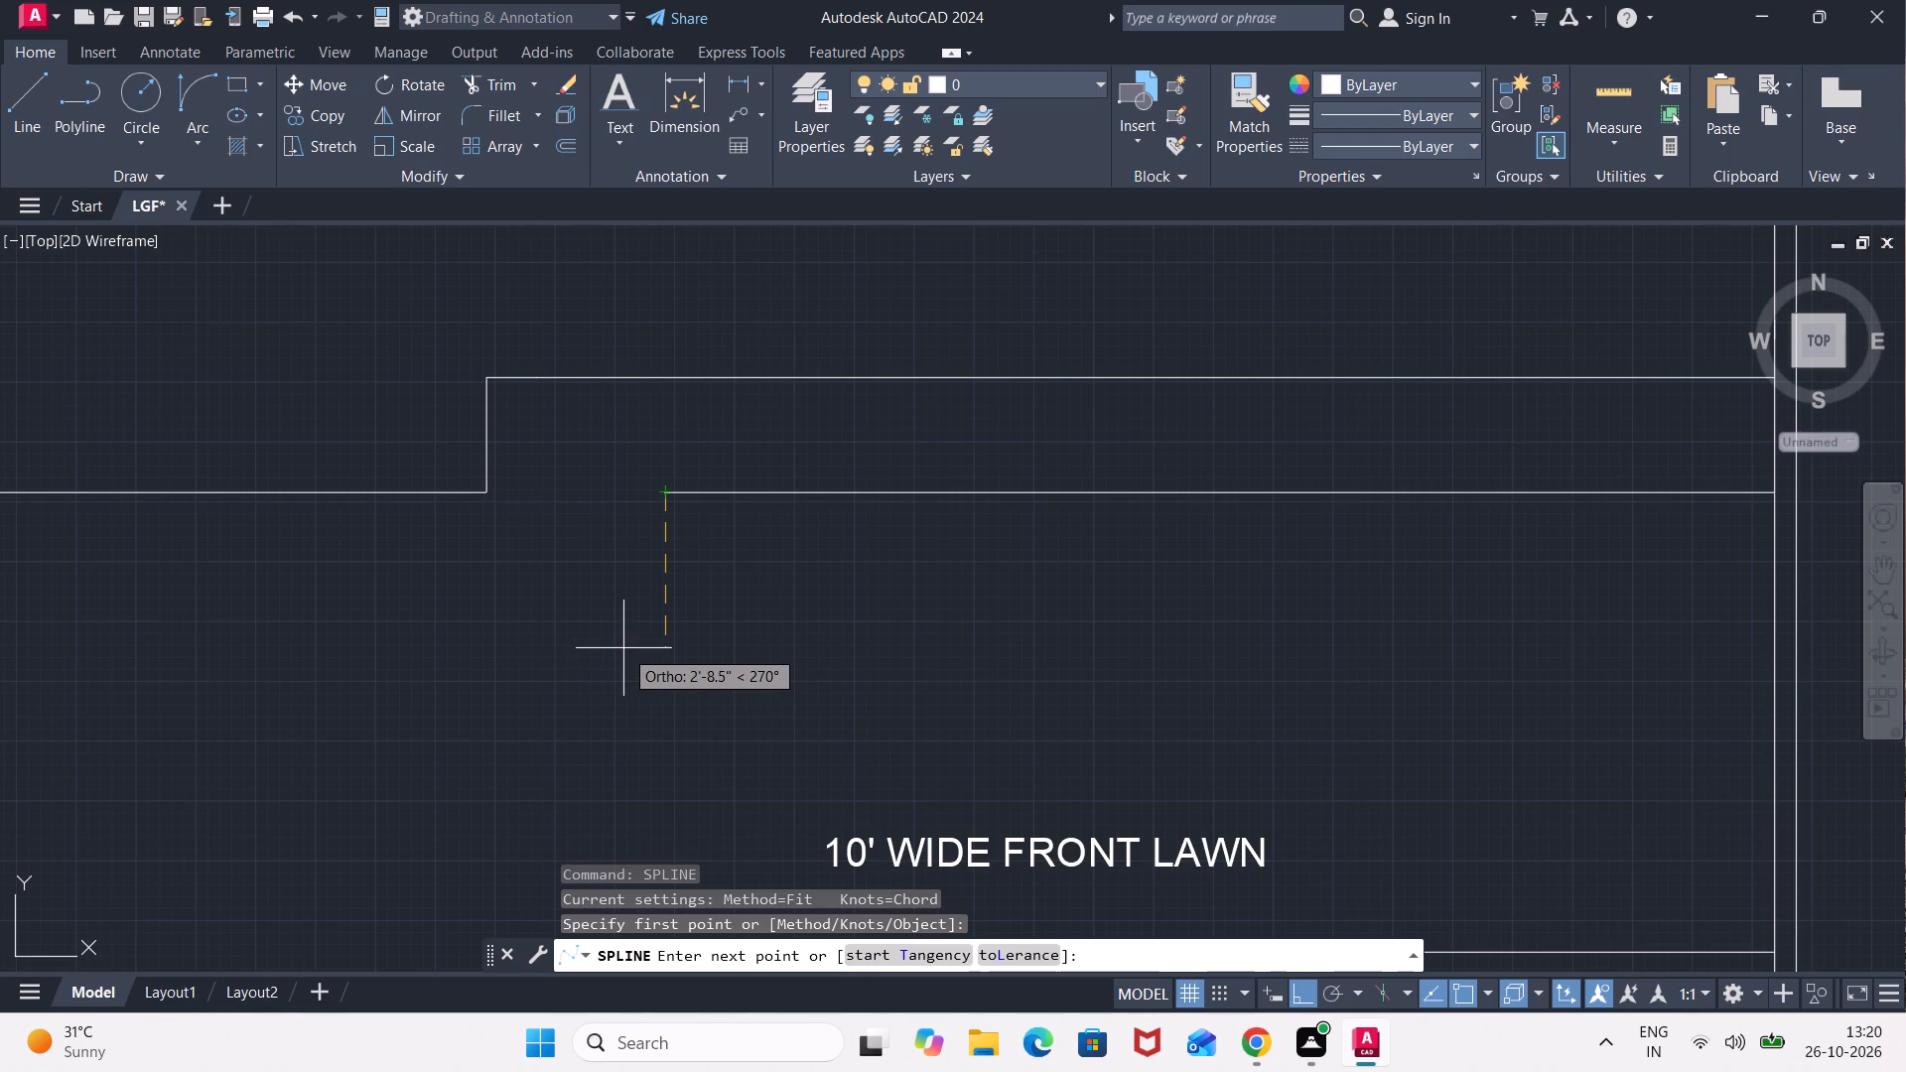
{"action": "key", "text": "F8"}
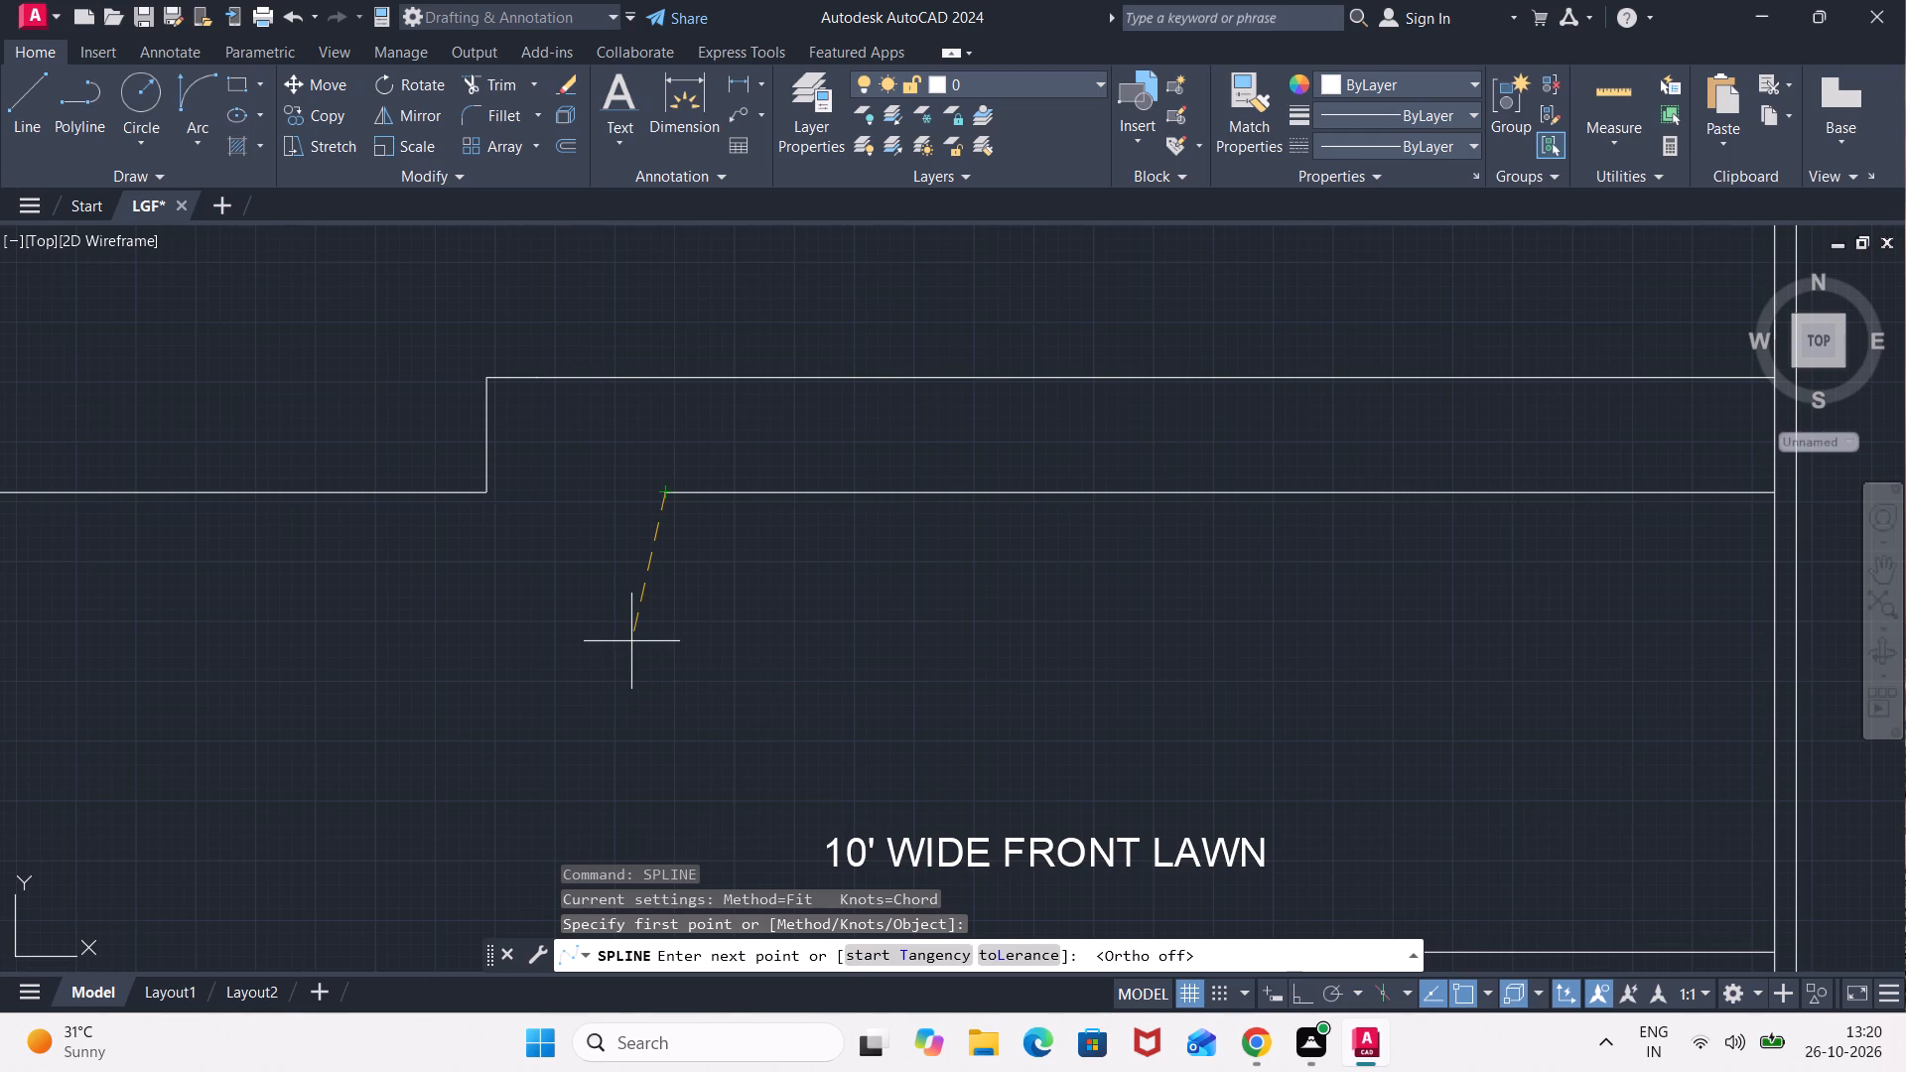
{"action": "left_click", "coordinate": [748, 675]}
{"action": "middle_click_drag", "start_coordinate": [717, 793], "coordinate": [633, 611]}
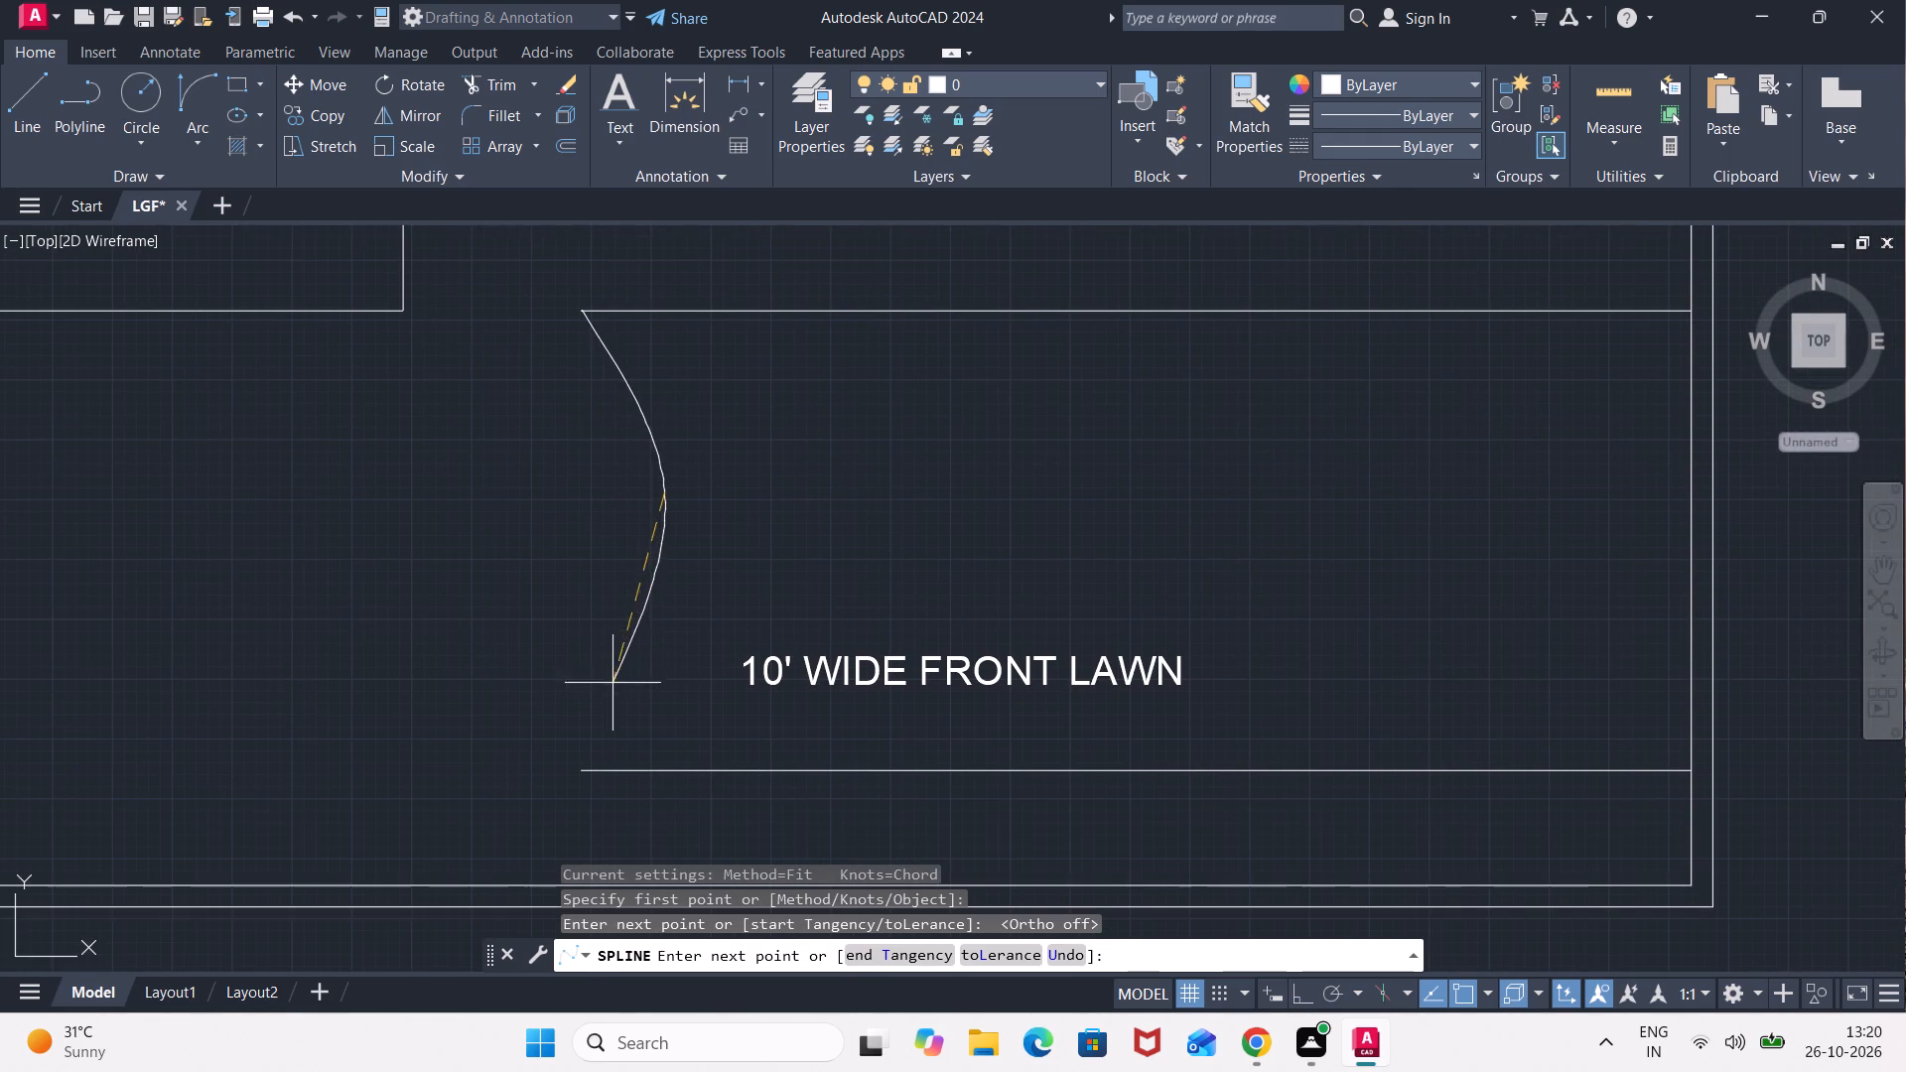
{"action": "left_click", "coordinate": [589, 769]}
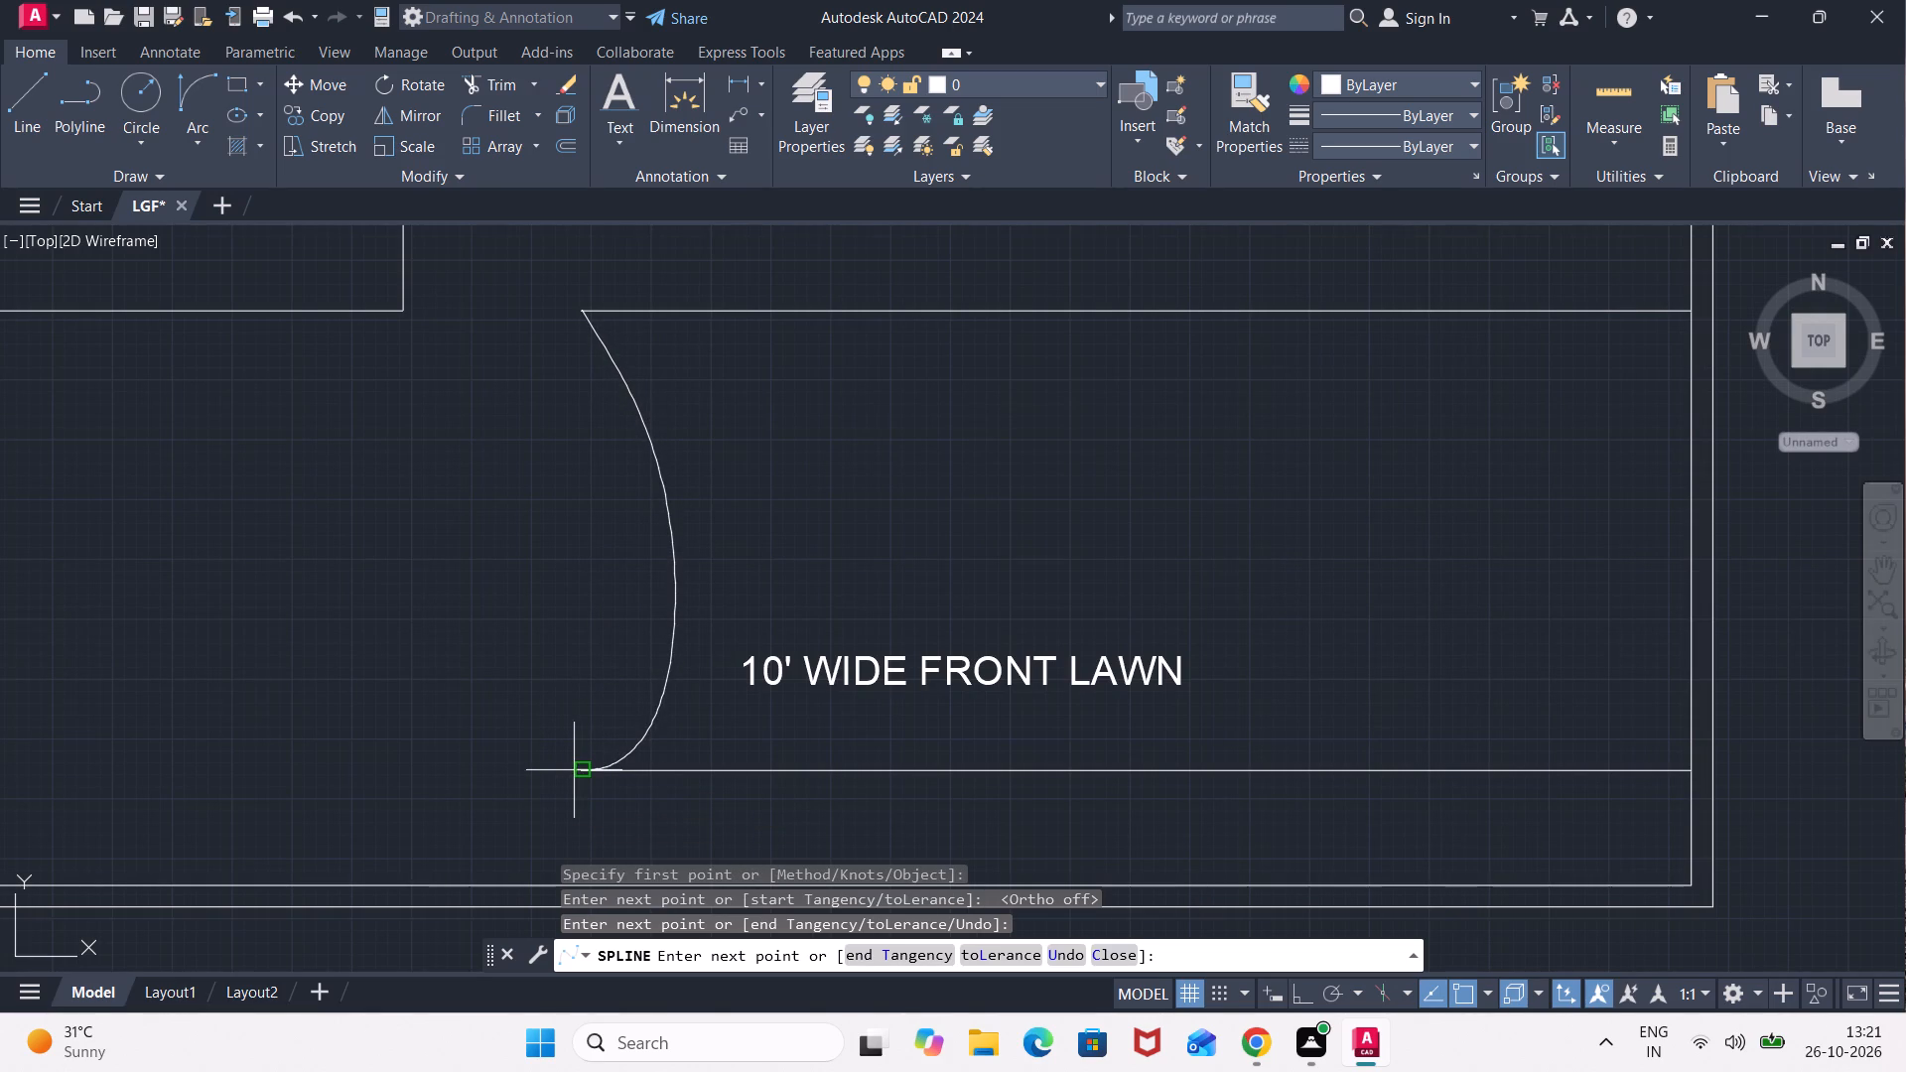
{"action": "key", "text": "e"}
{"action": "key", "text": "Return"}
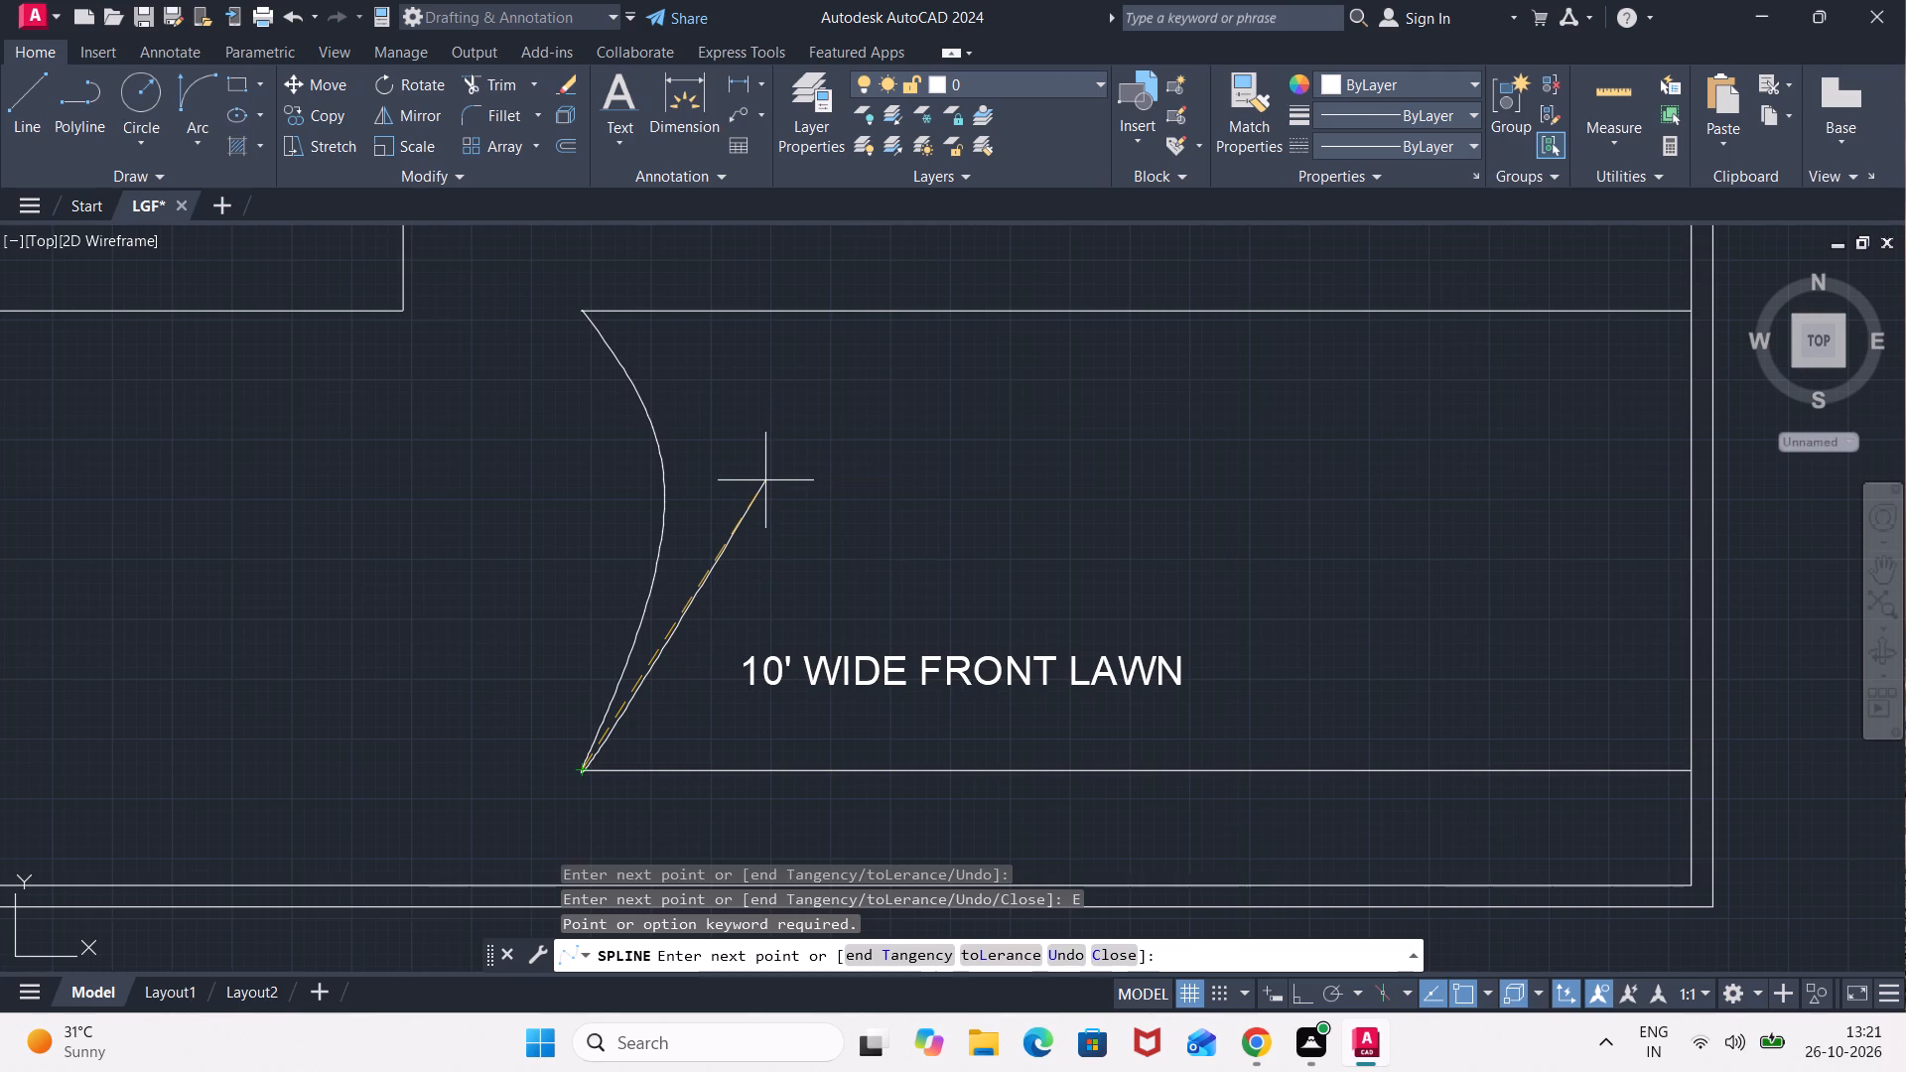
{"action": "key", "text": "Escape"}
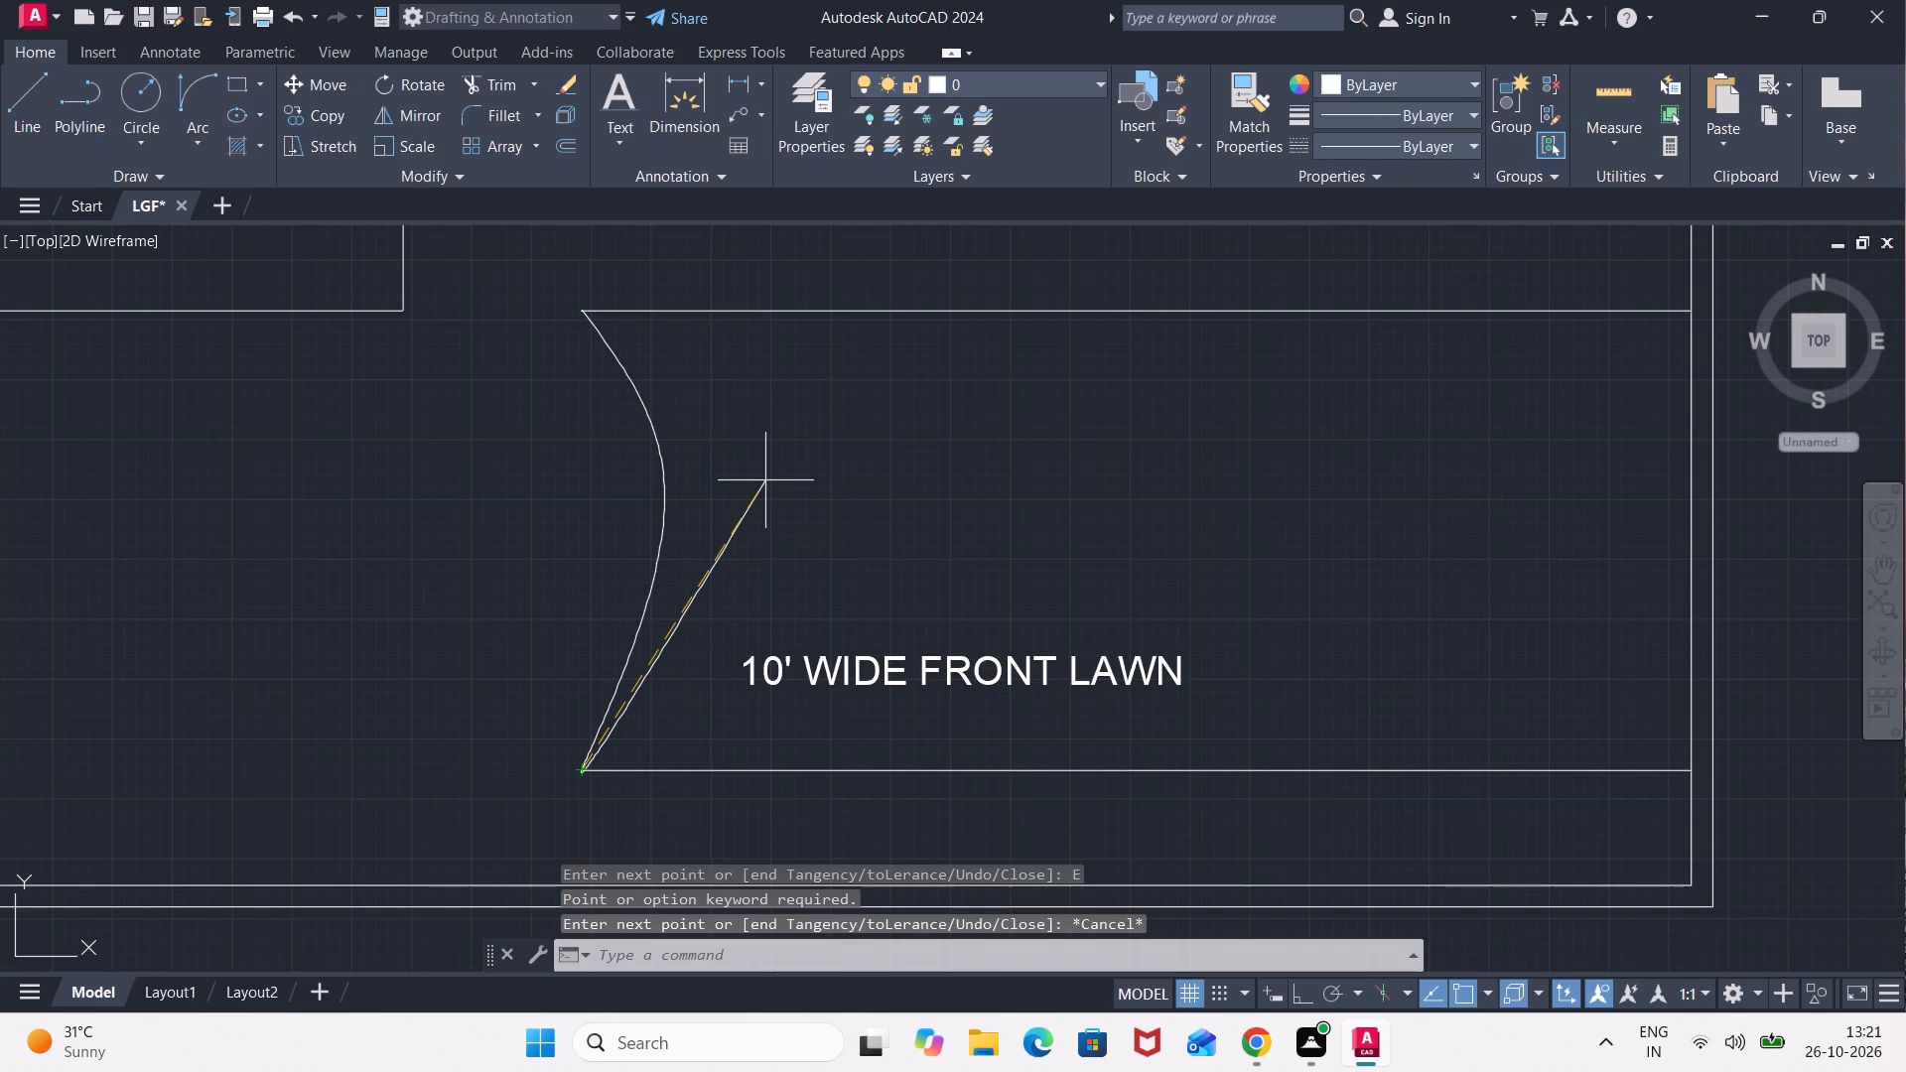
Draw a three-point spline bowing into the lawn, joining the open ends of the upper and lower inner border lines.
{"action": "key", "text": "space"}
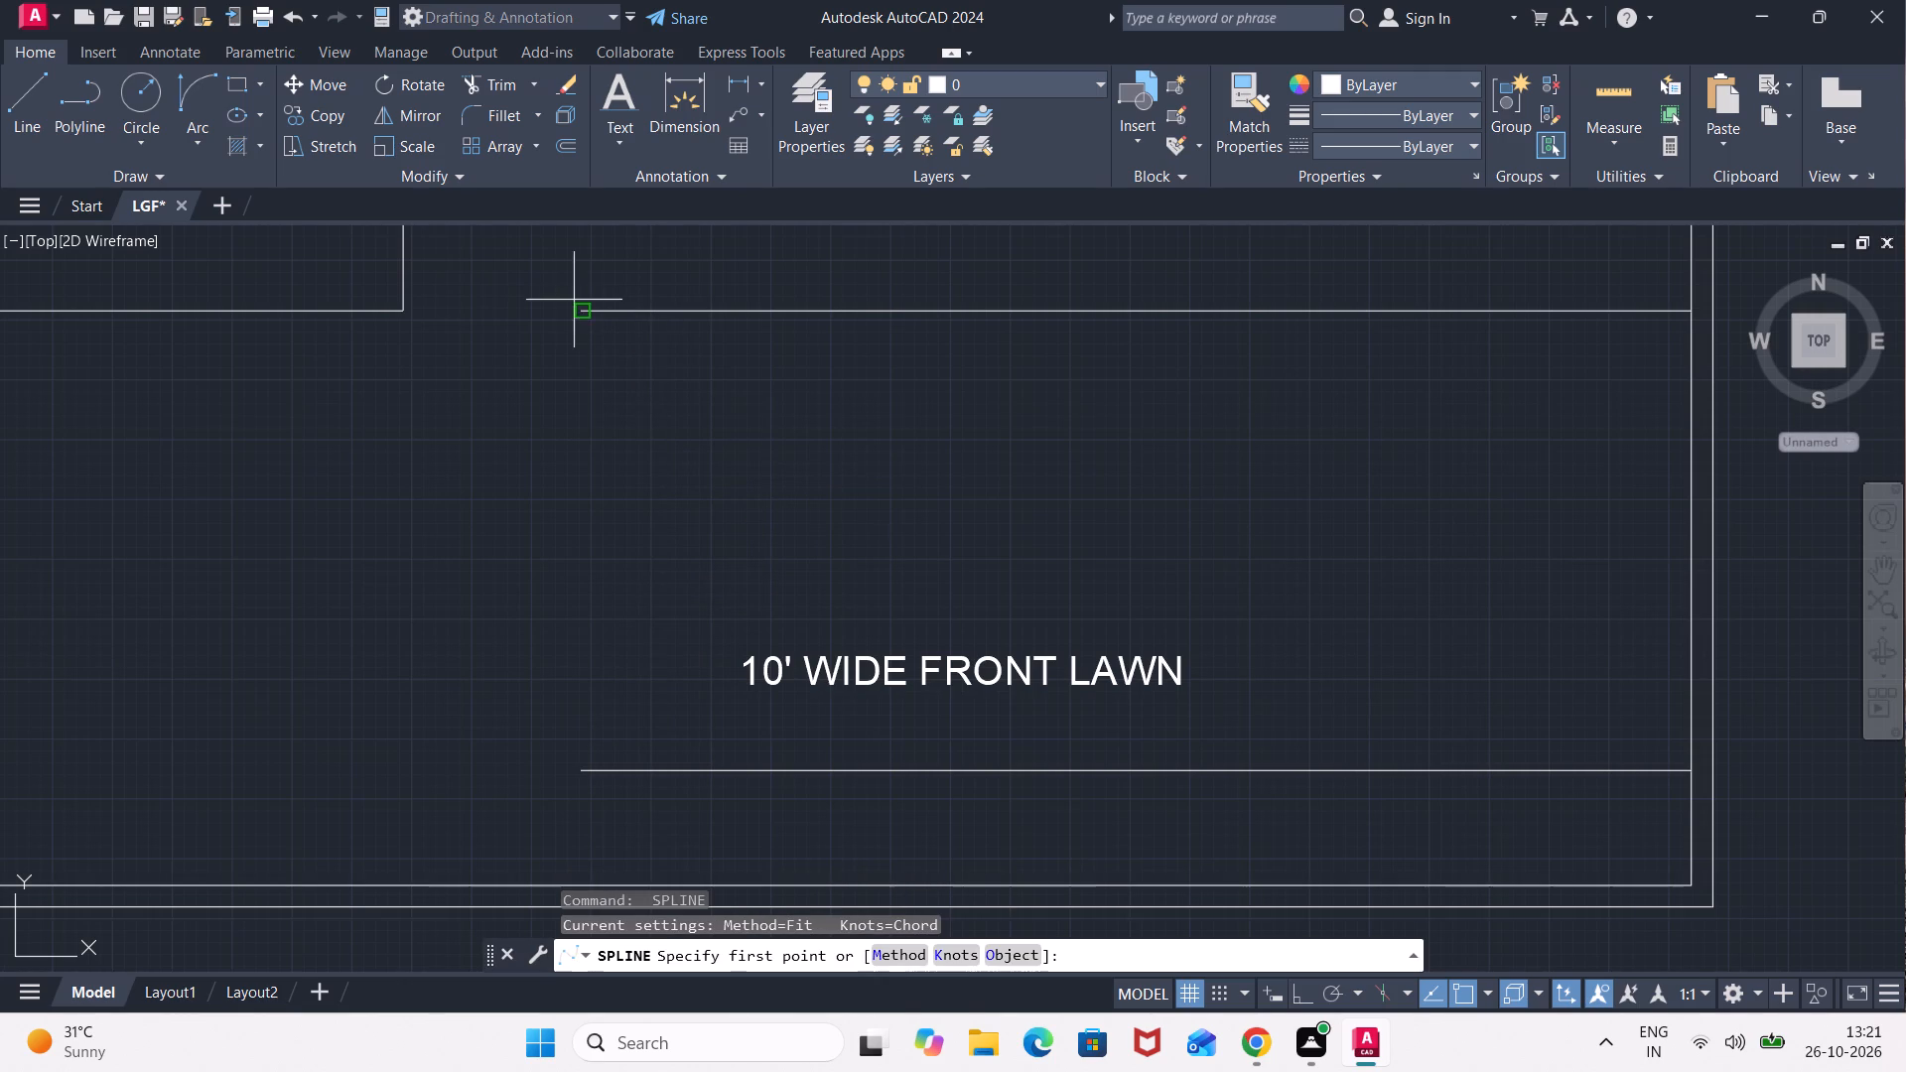
{"action": "left_click", "coordinate": [584, 312]}
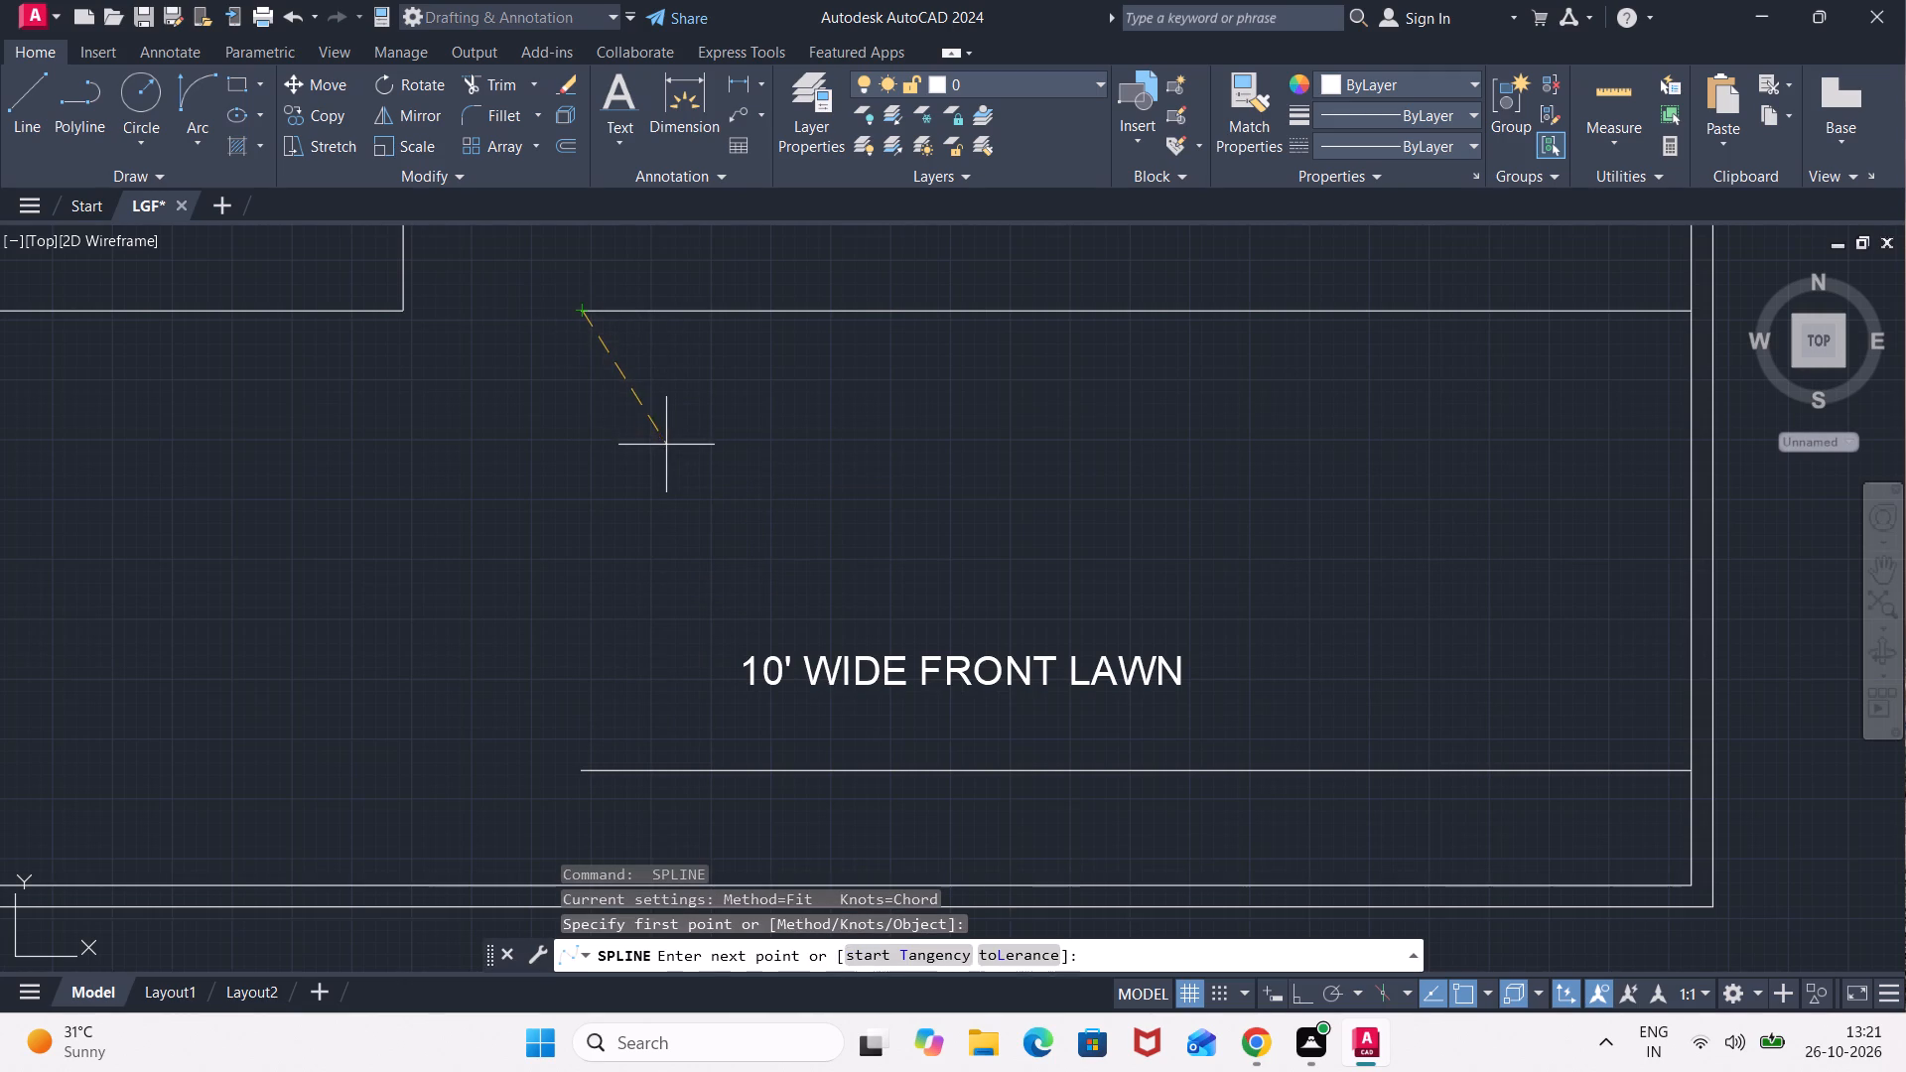
{"action": "left_click", "coordinate": [686, 461]}
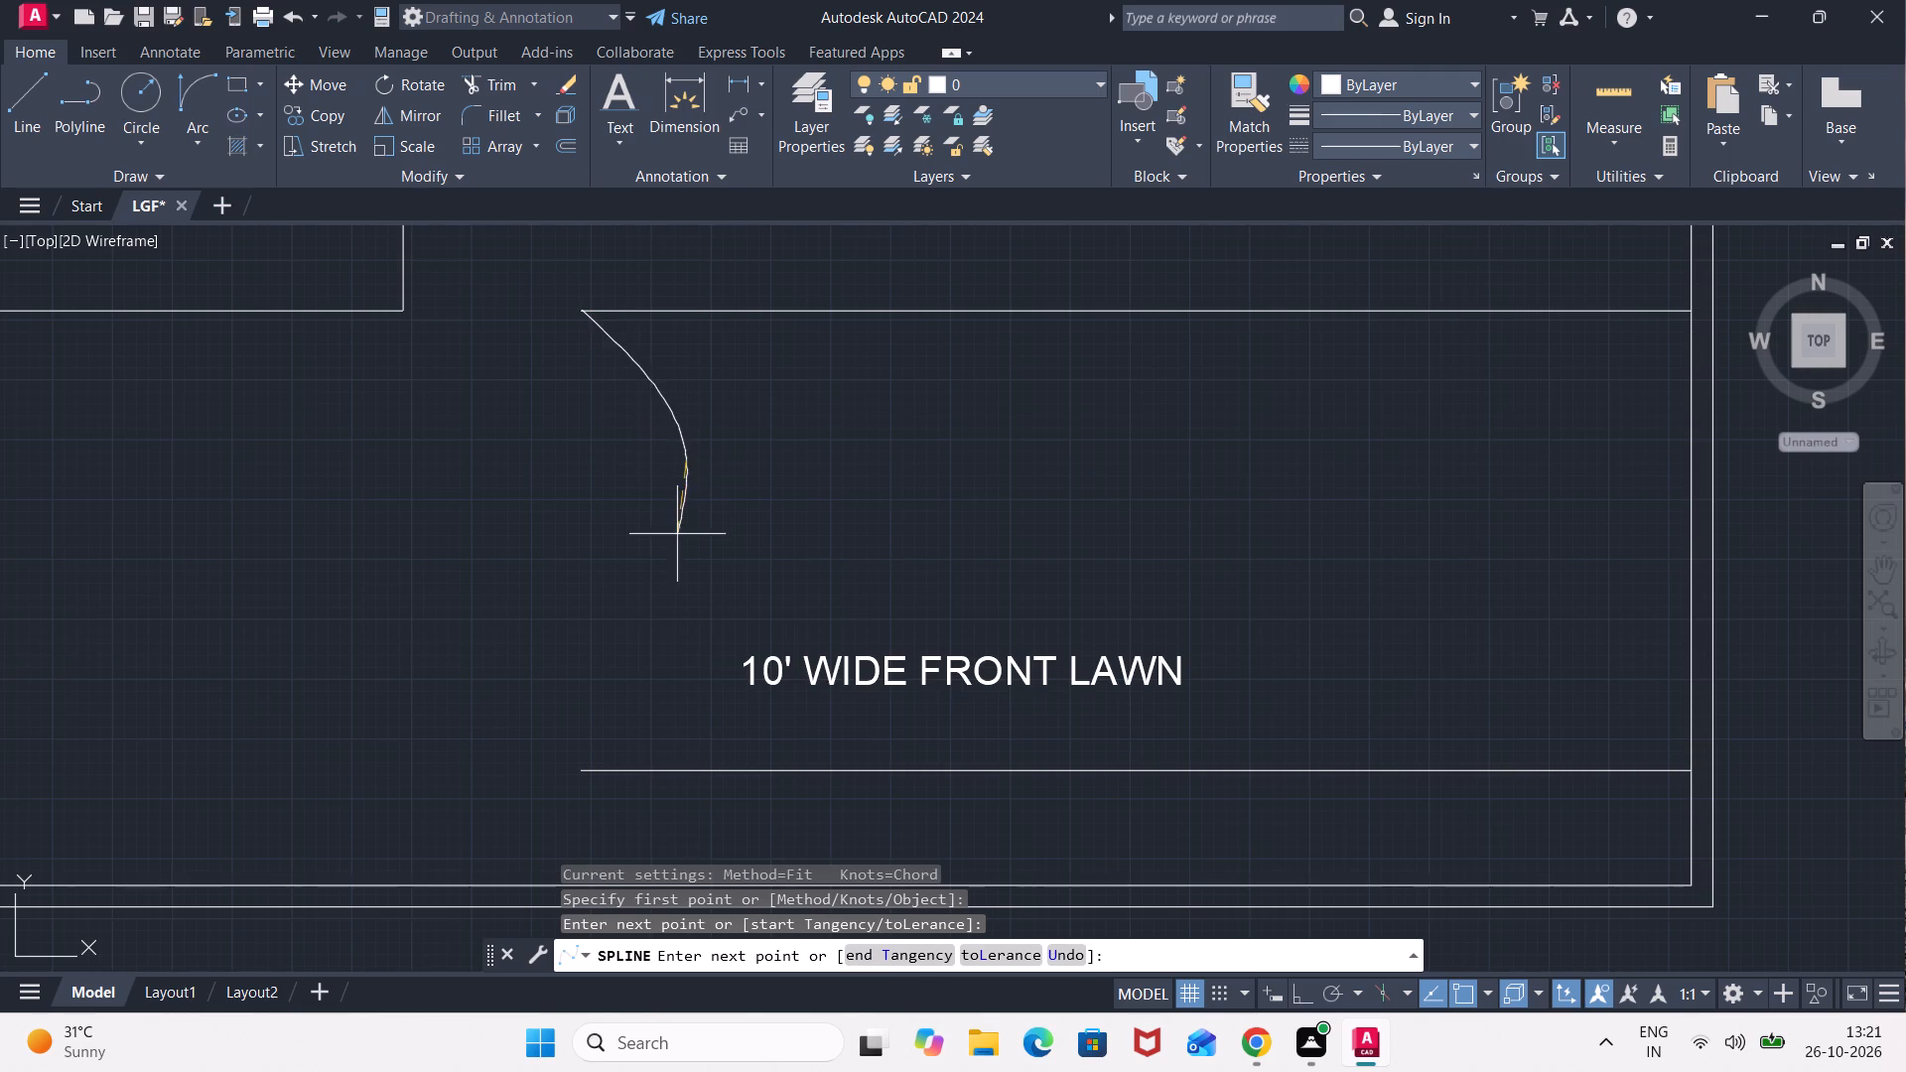
{"action": "left_click", "coordinate": [588, 767]}
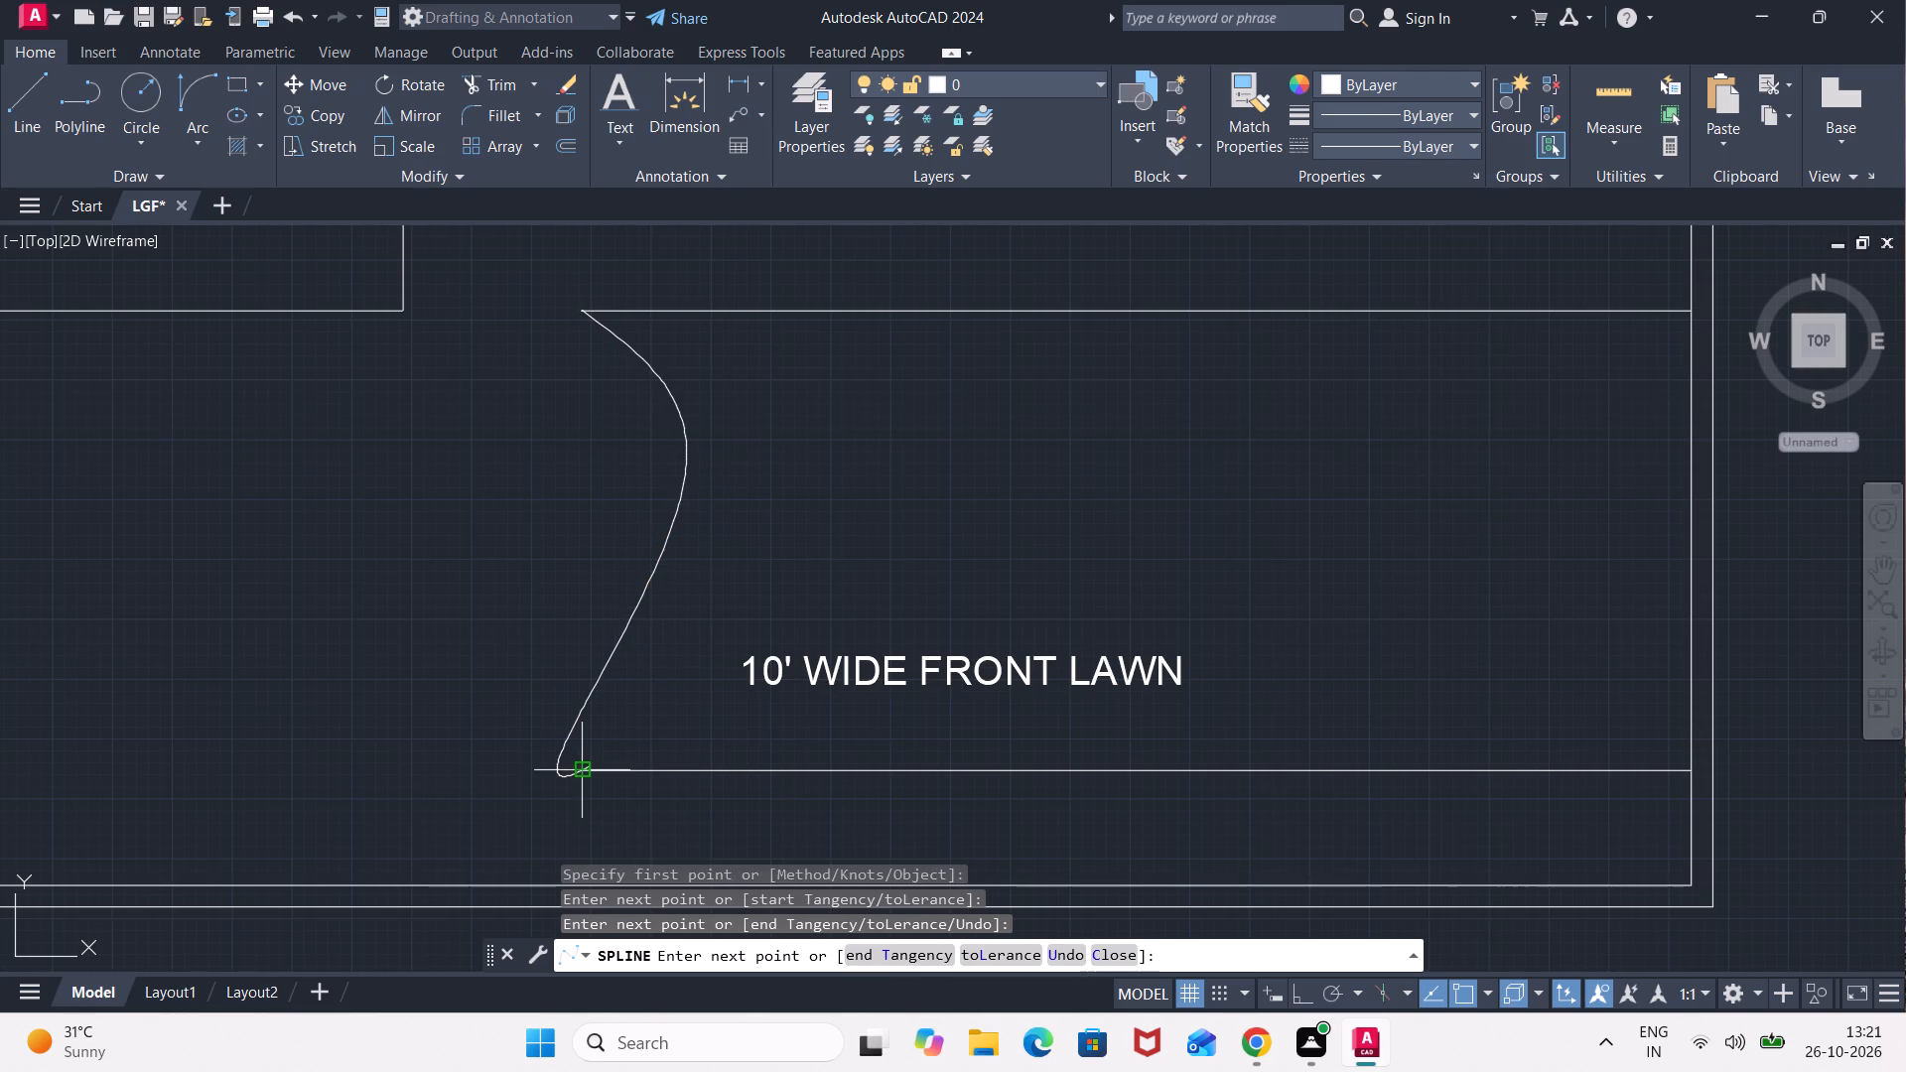
{"action": "key", "text": "Return"}
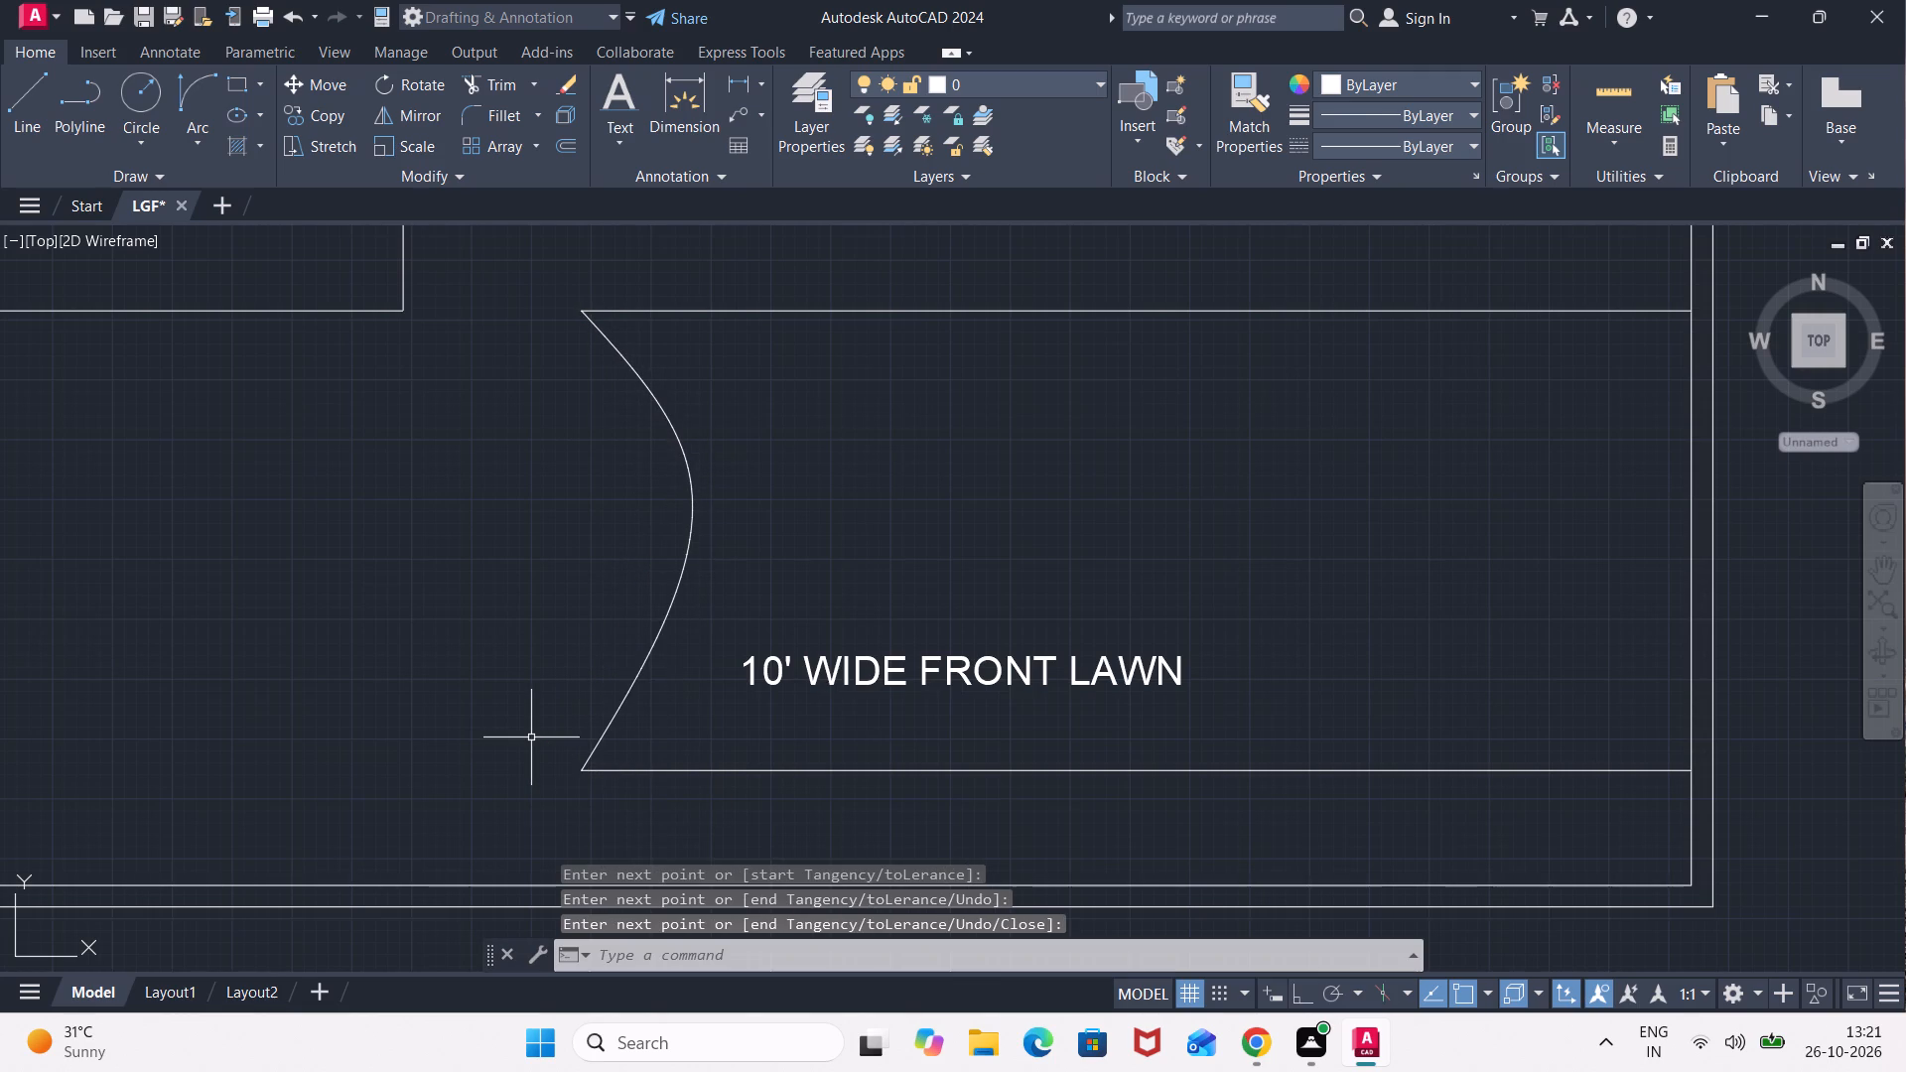
Draw a four-point S-shaped spline outside the first curve, from the lawn's upper line near the step corner to the front boundary wall's inner face.
{"action": "scroll", "coordinate": [551, 722], "scroll_direction": "down", "scroll_amount": 1}
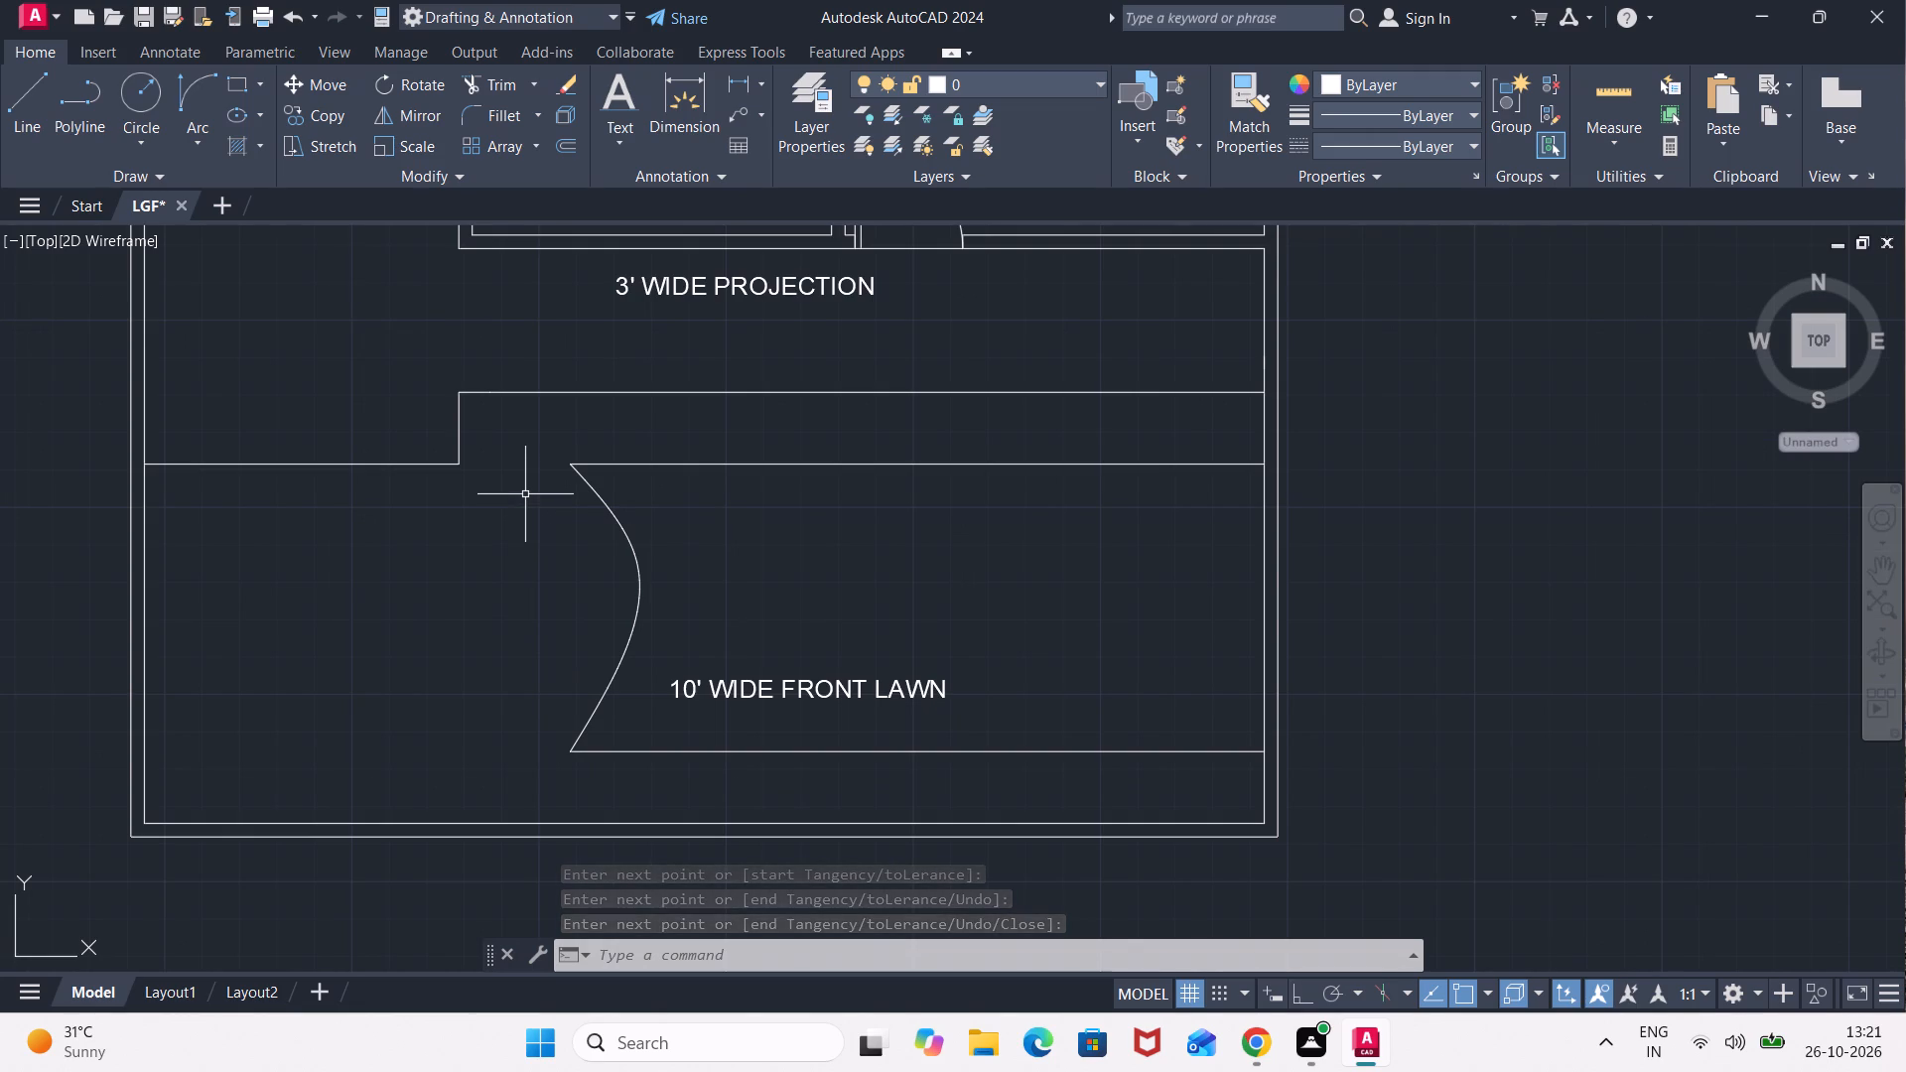
{"action": "key", "text": "space"}
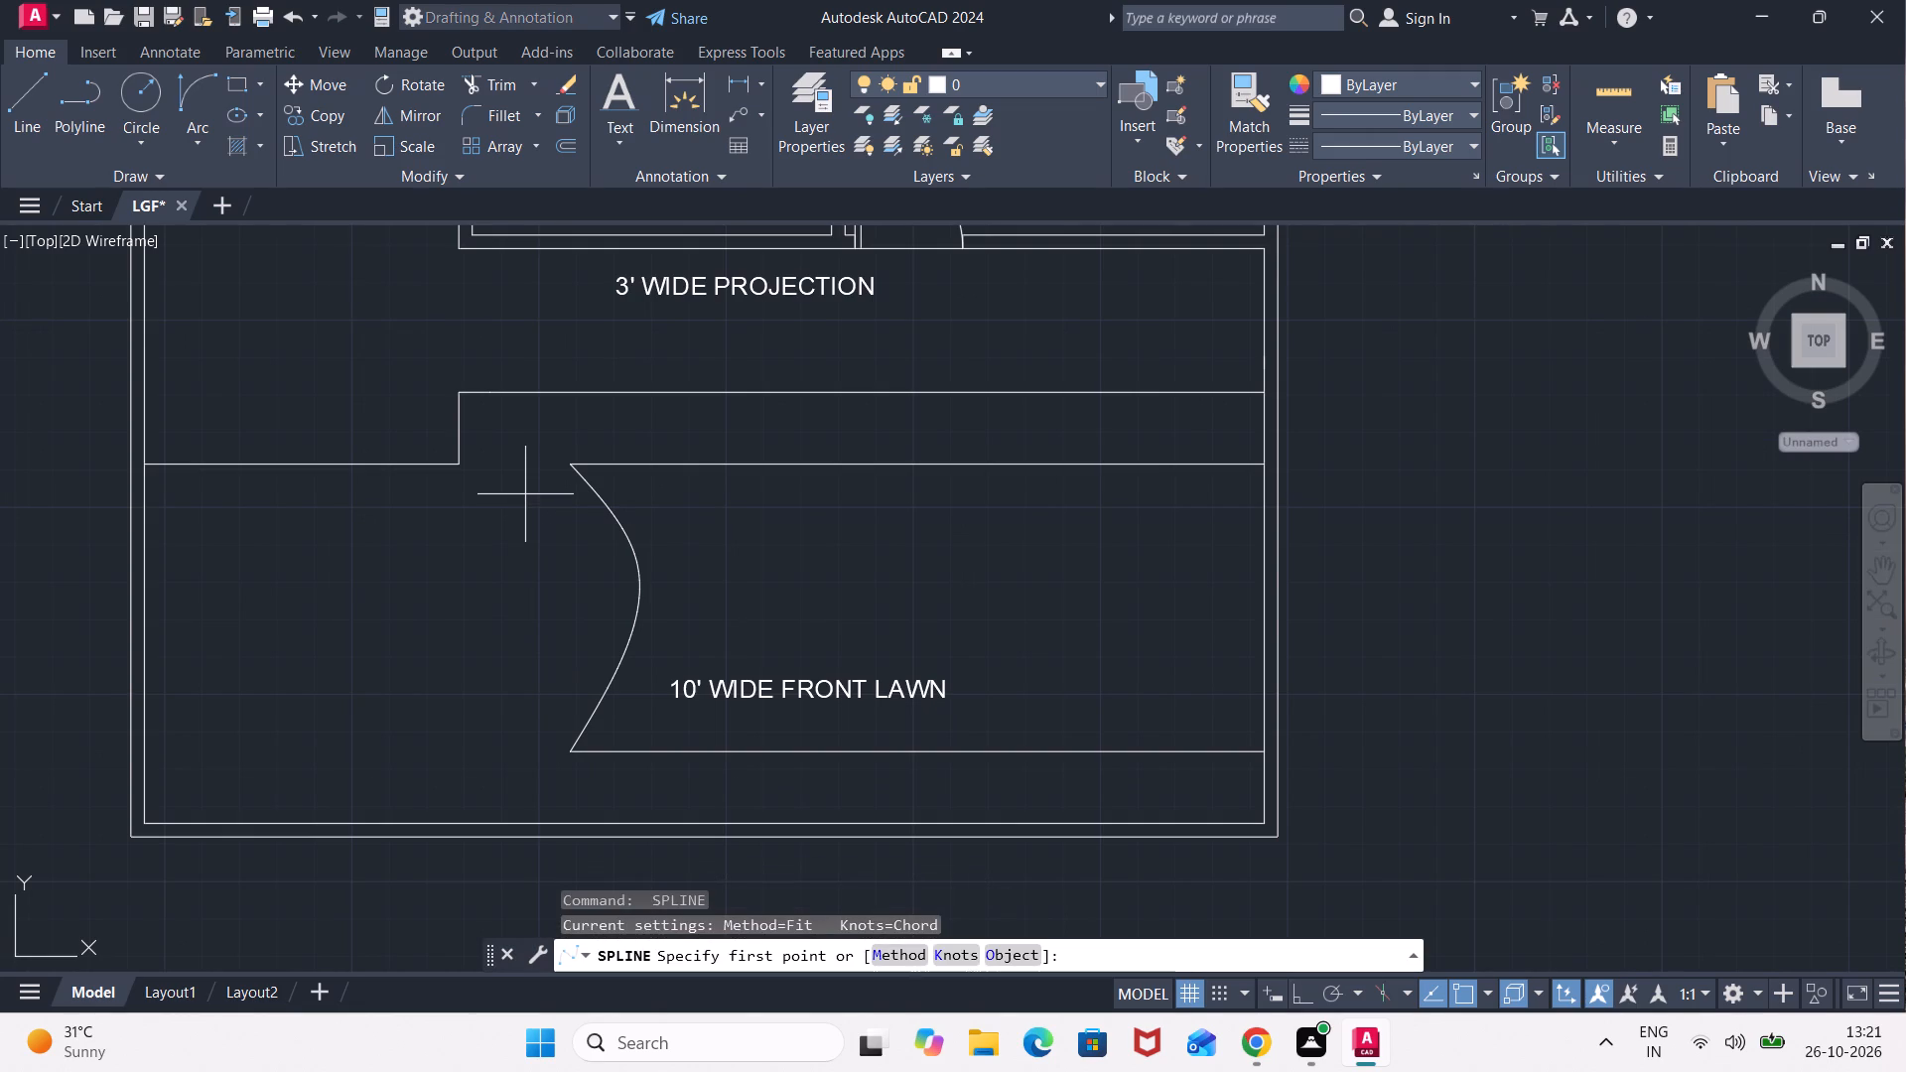
{"action": "left_click", "coordinate": [509, 392]}
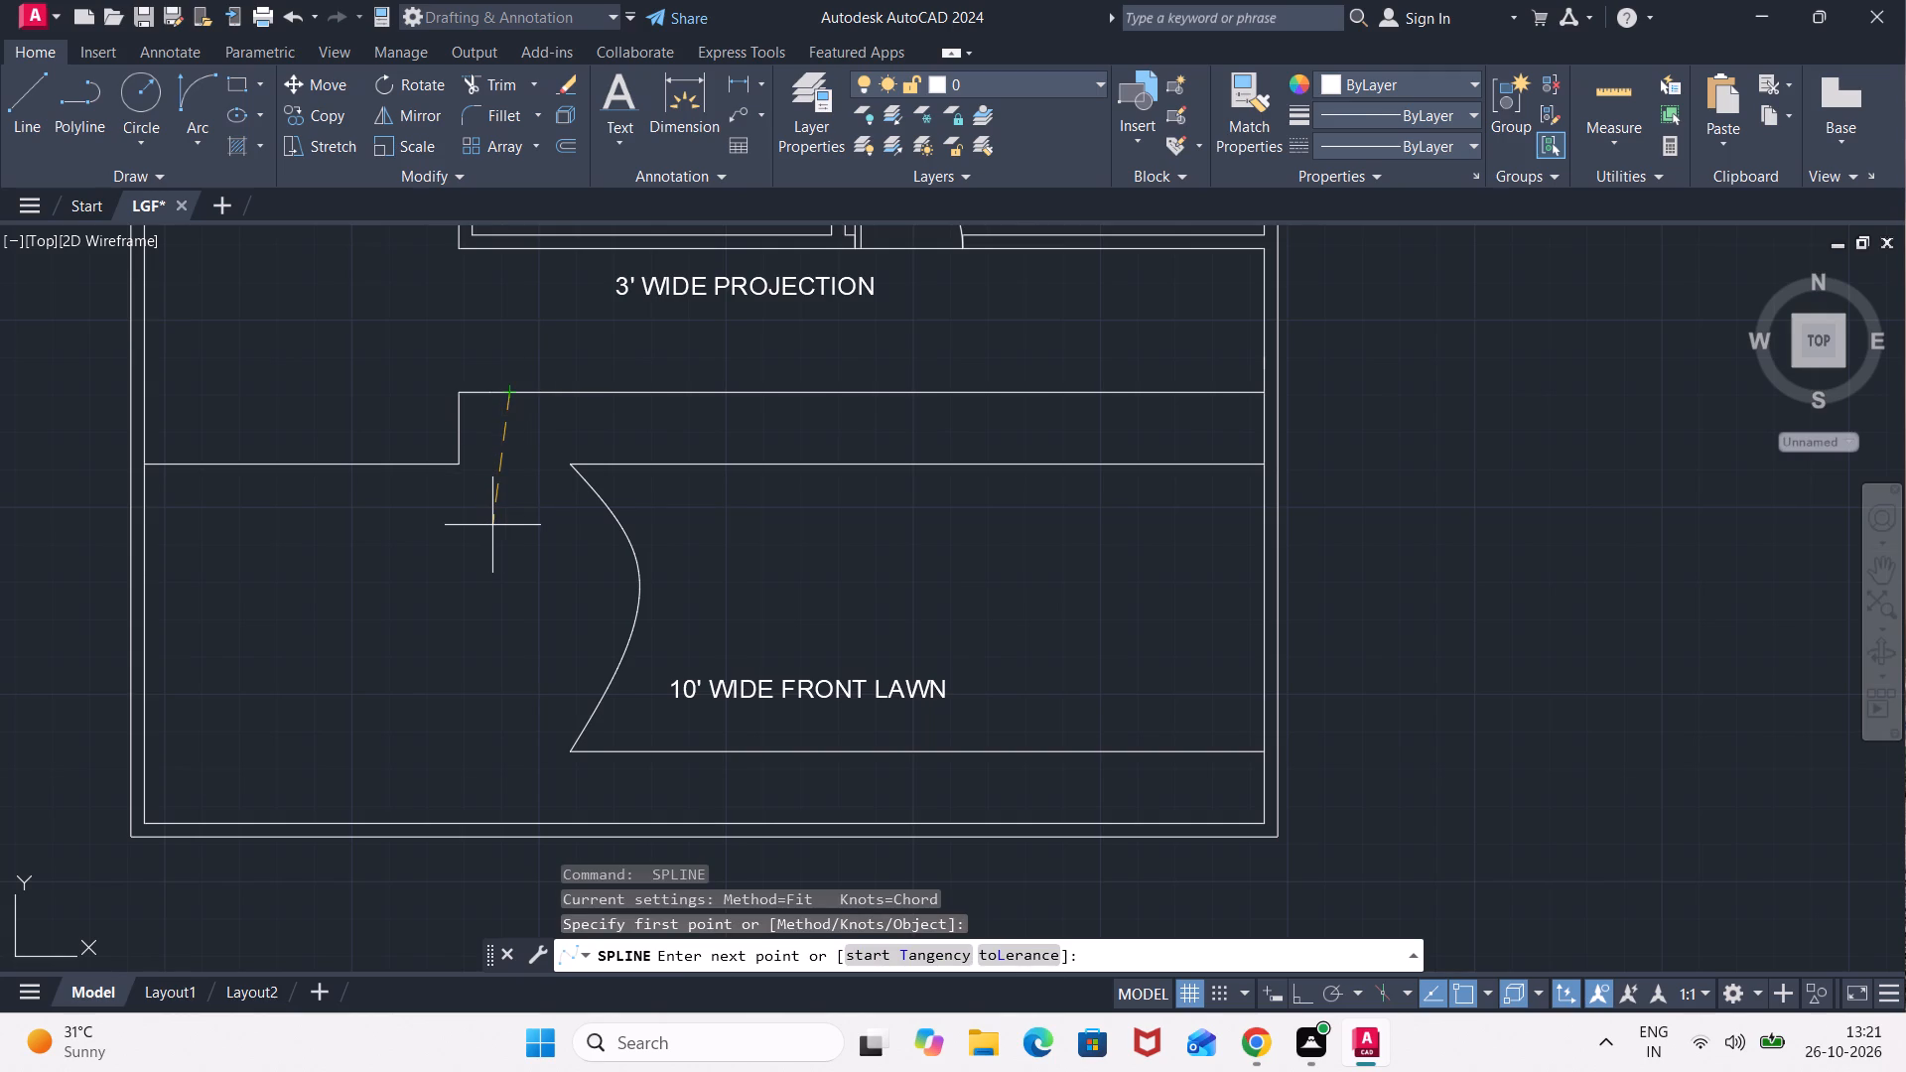
{"action": "left_click", "coordinate": [490, 456]}
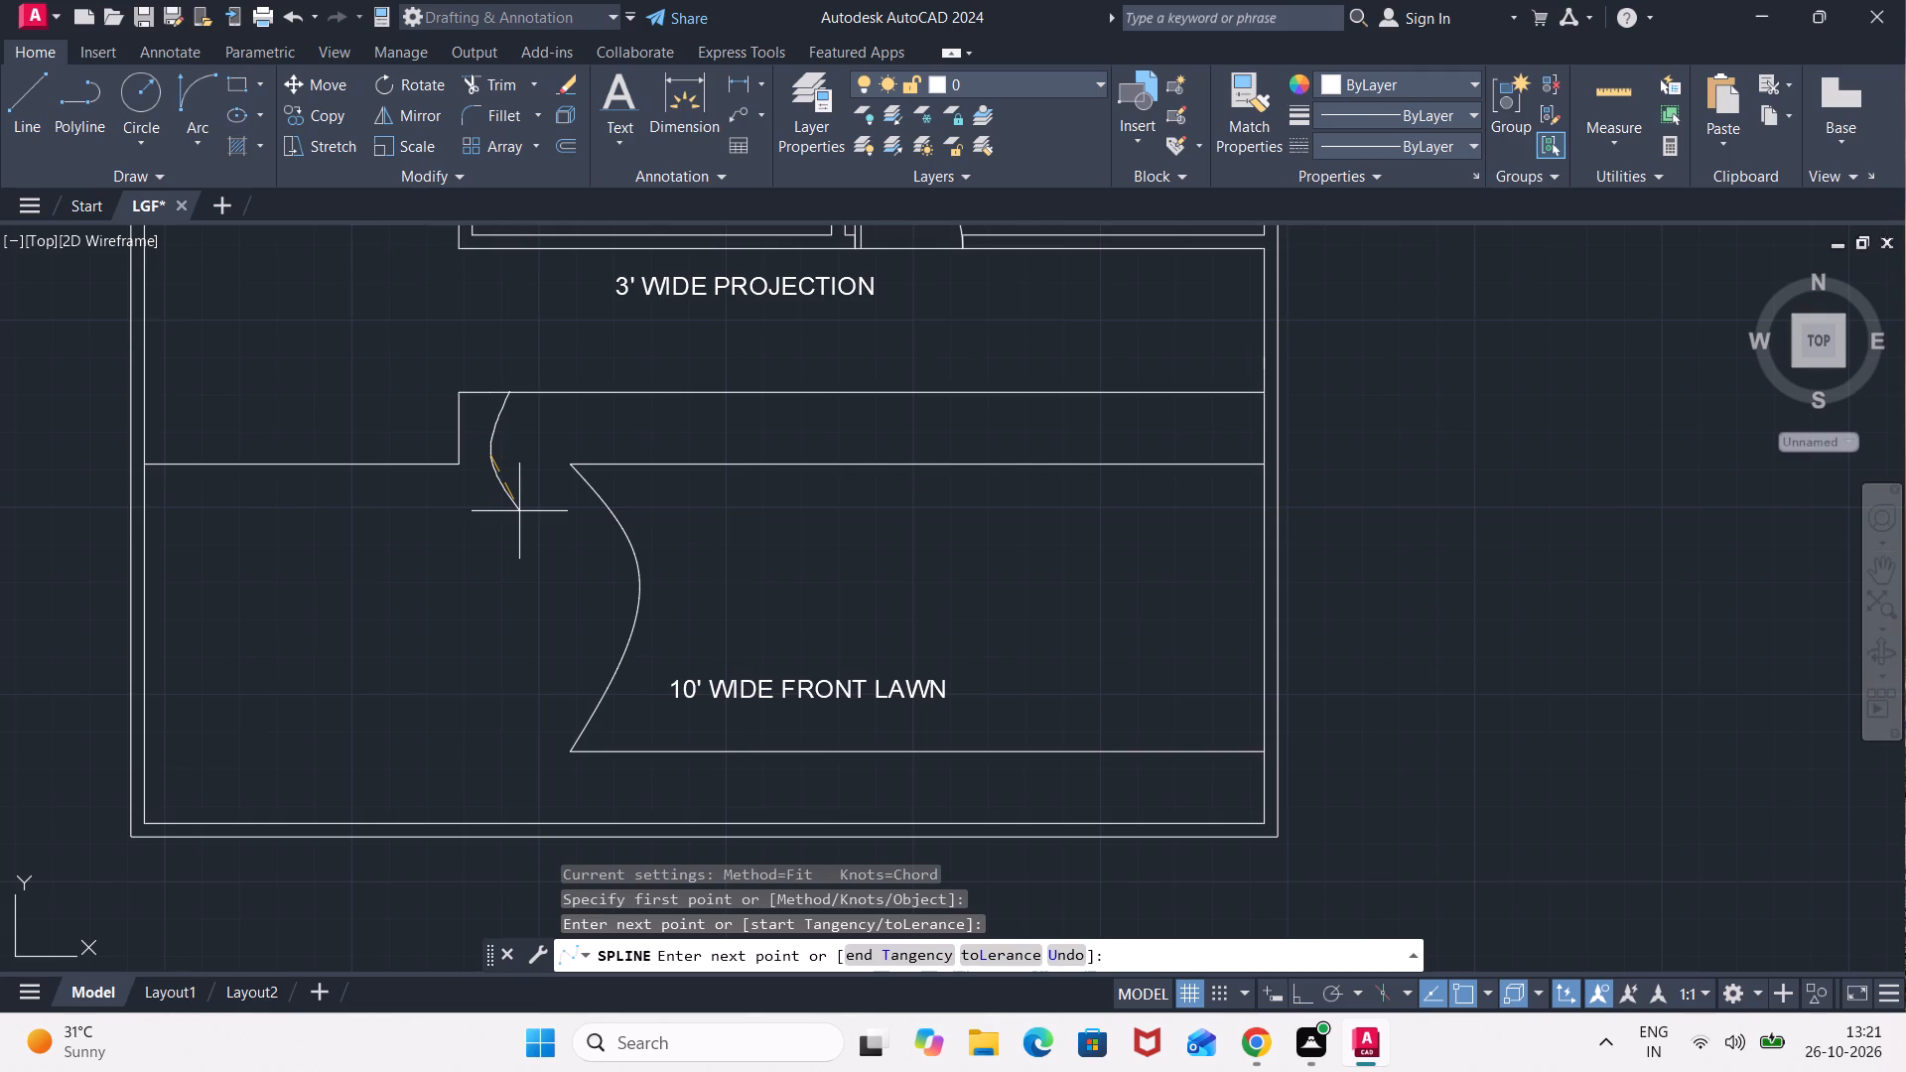
{"action": "left_click", "coordinate": [558, 559]}
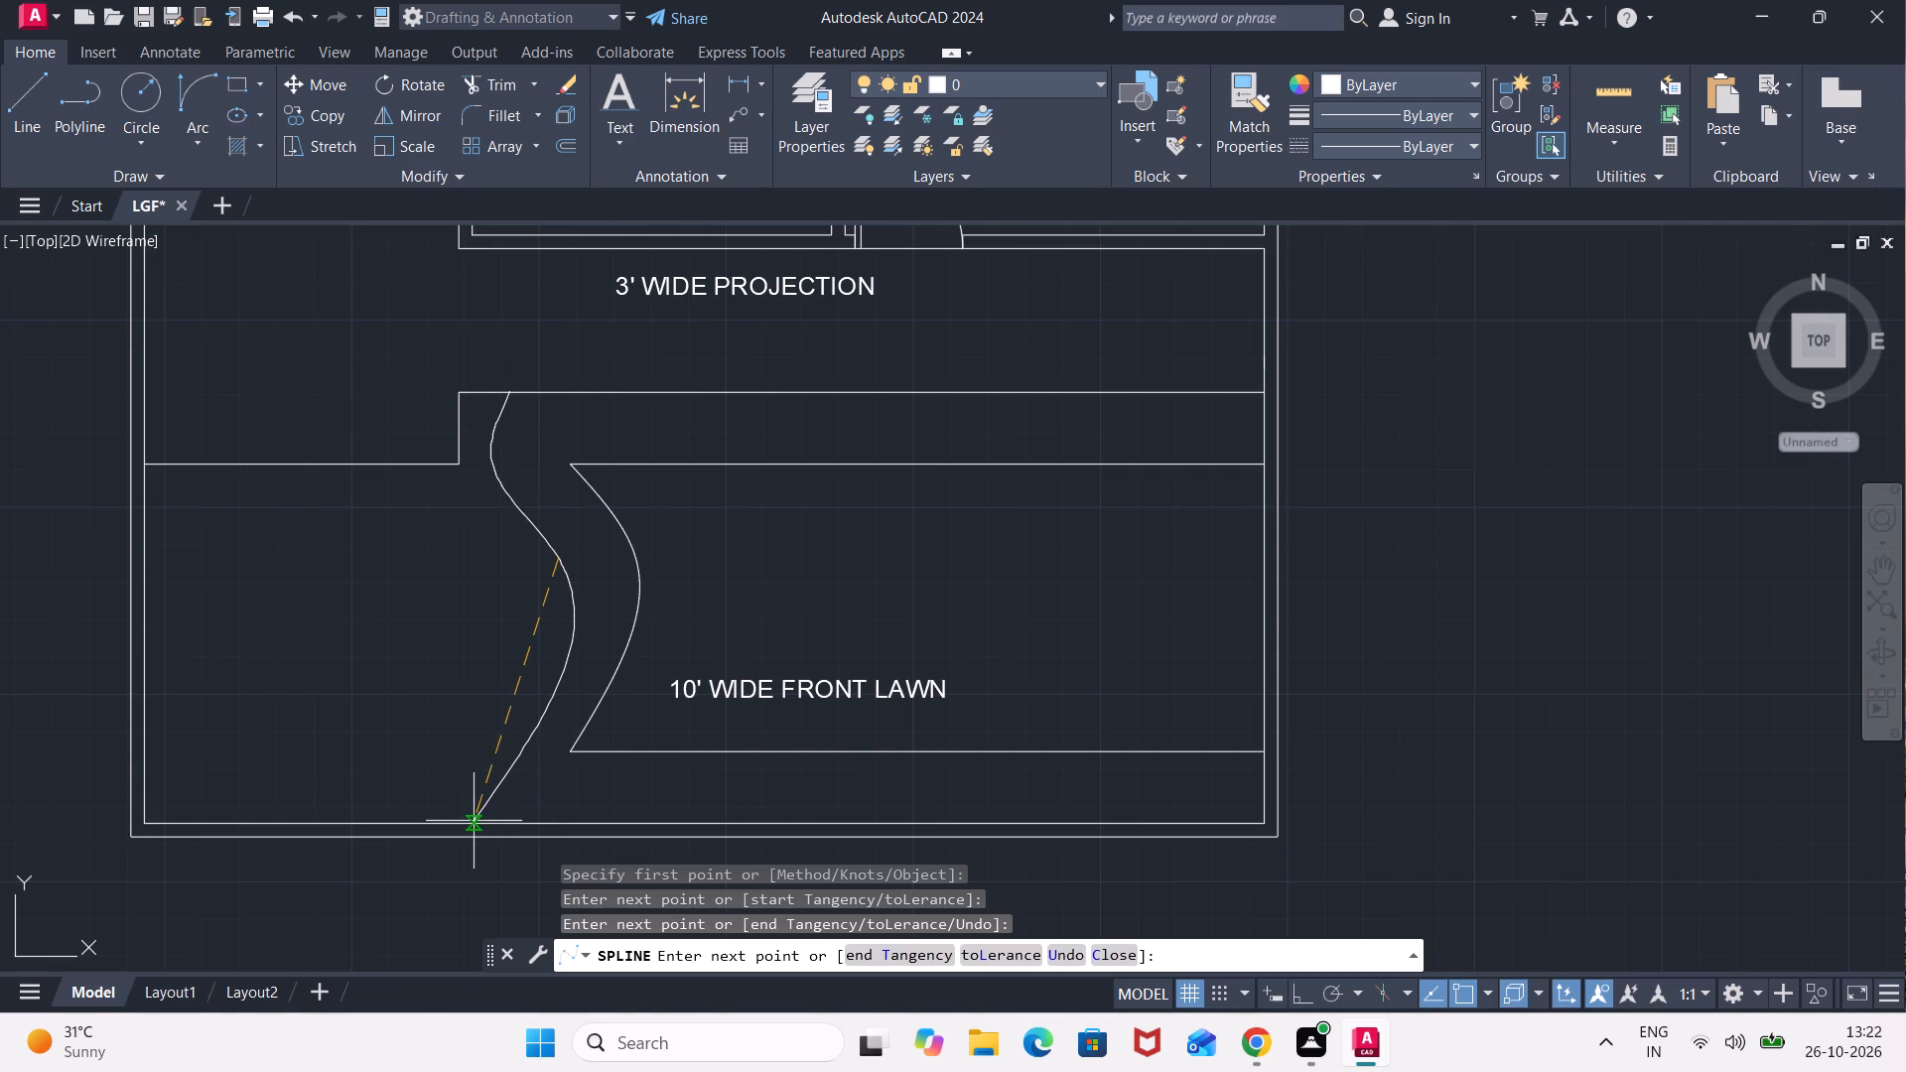
{"action": "left_click", "coordinate": [474, 821]}
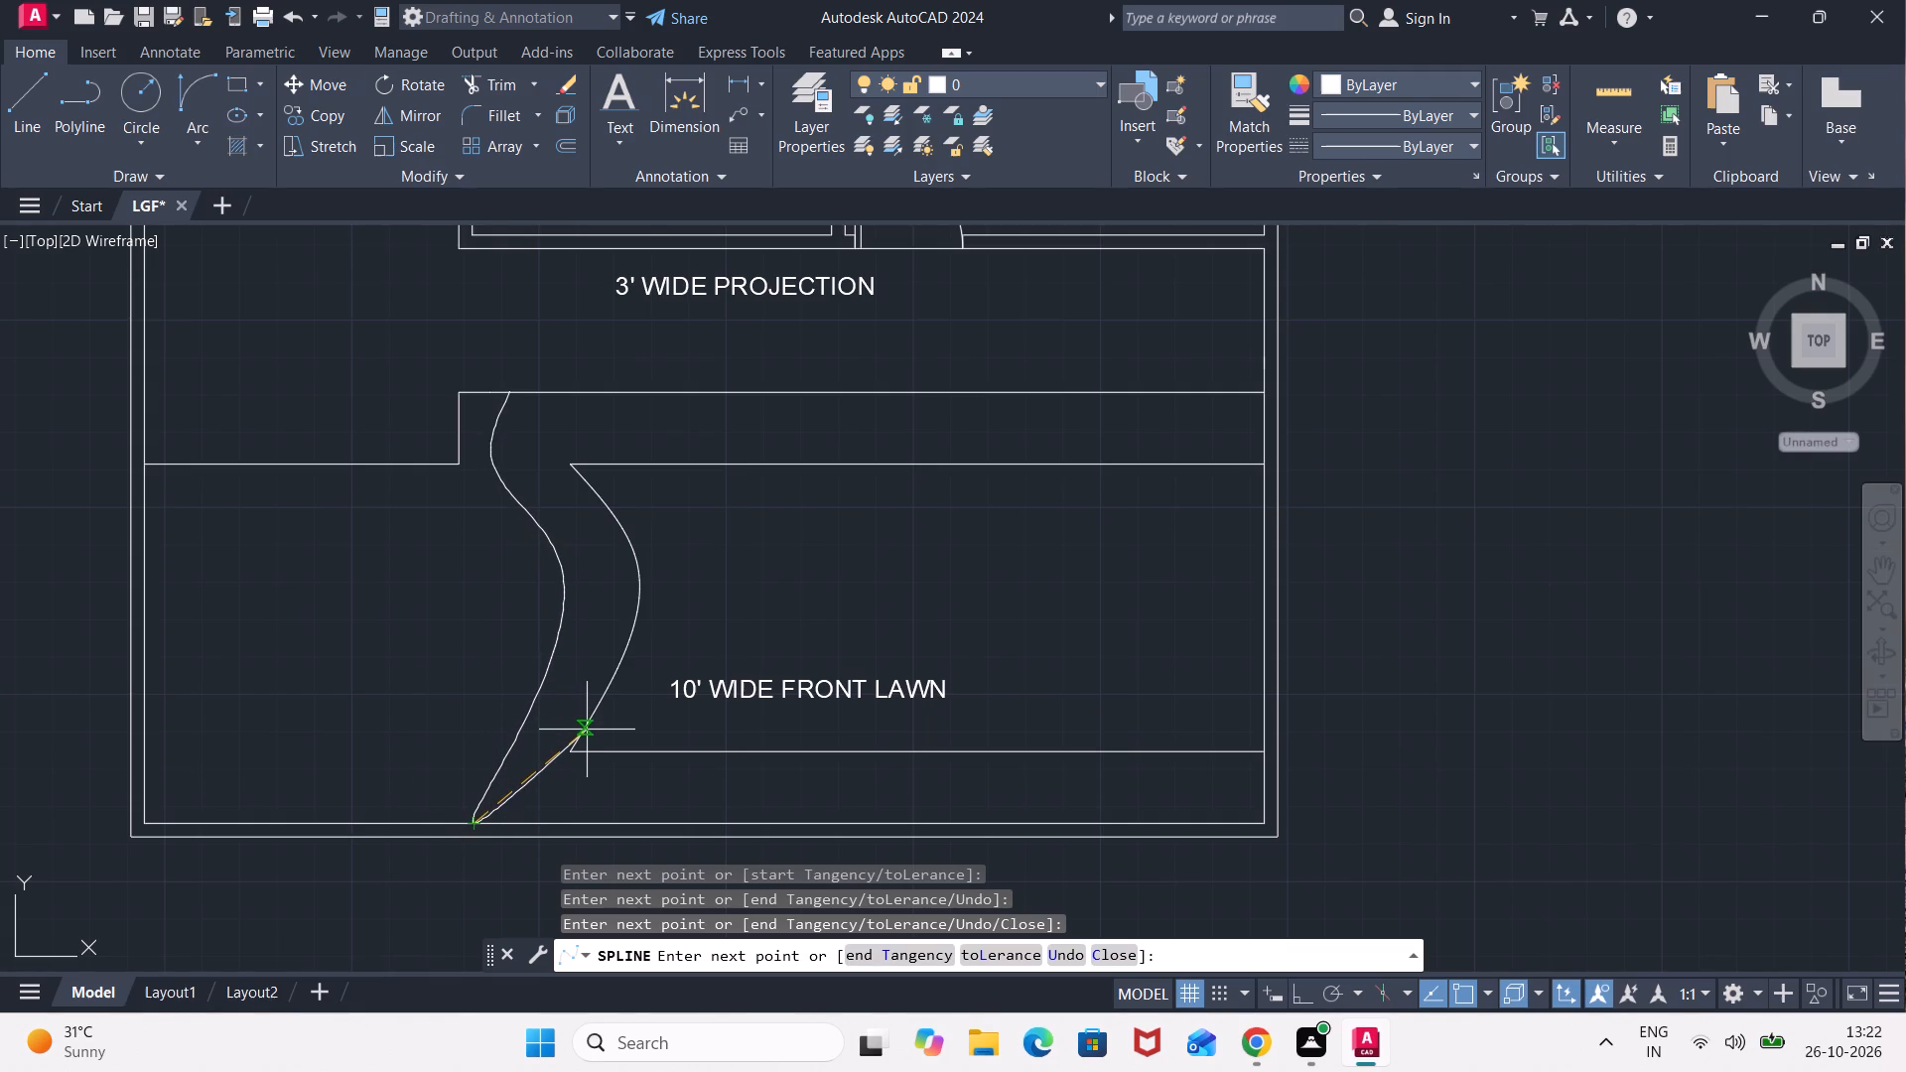
{"action": "key", "text": "e"}
{"action": "key", "text": "Return"}
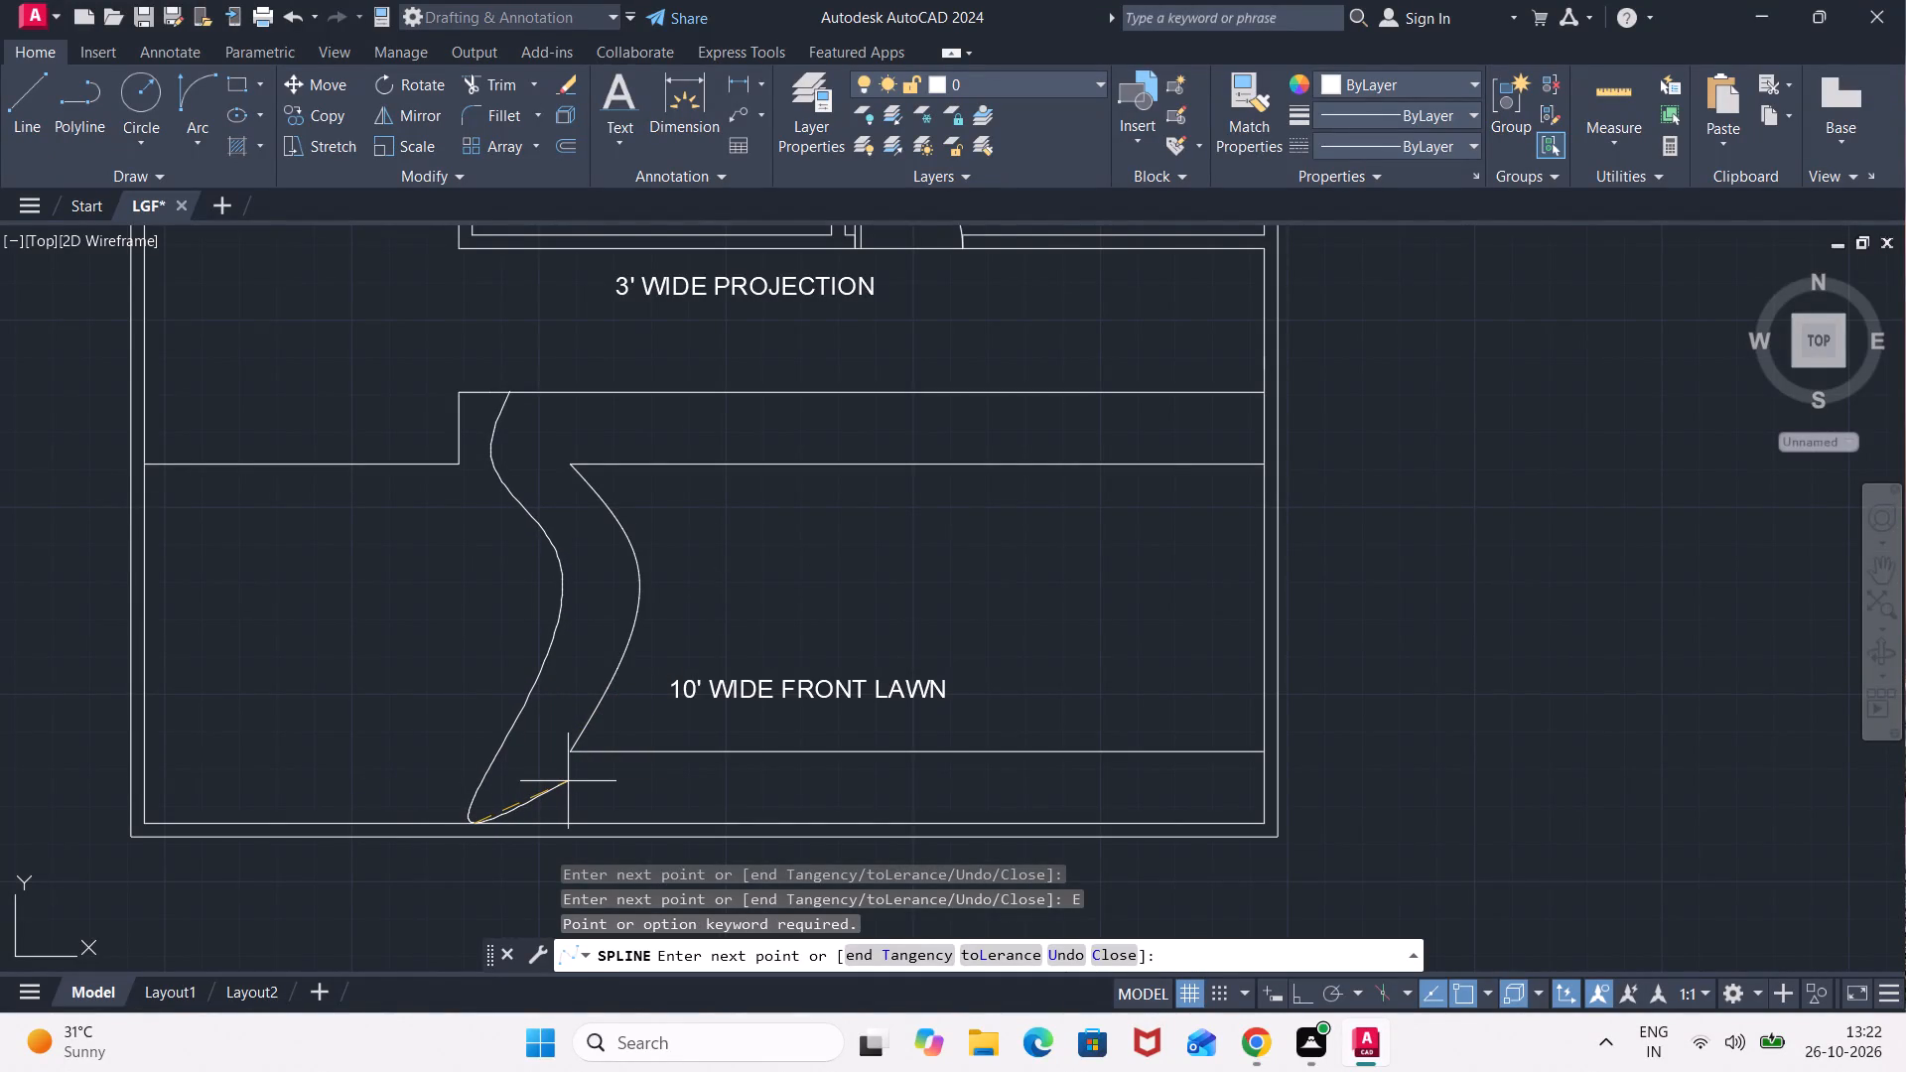
{"action": "key", "text": "Return"}
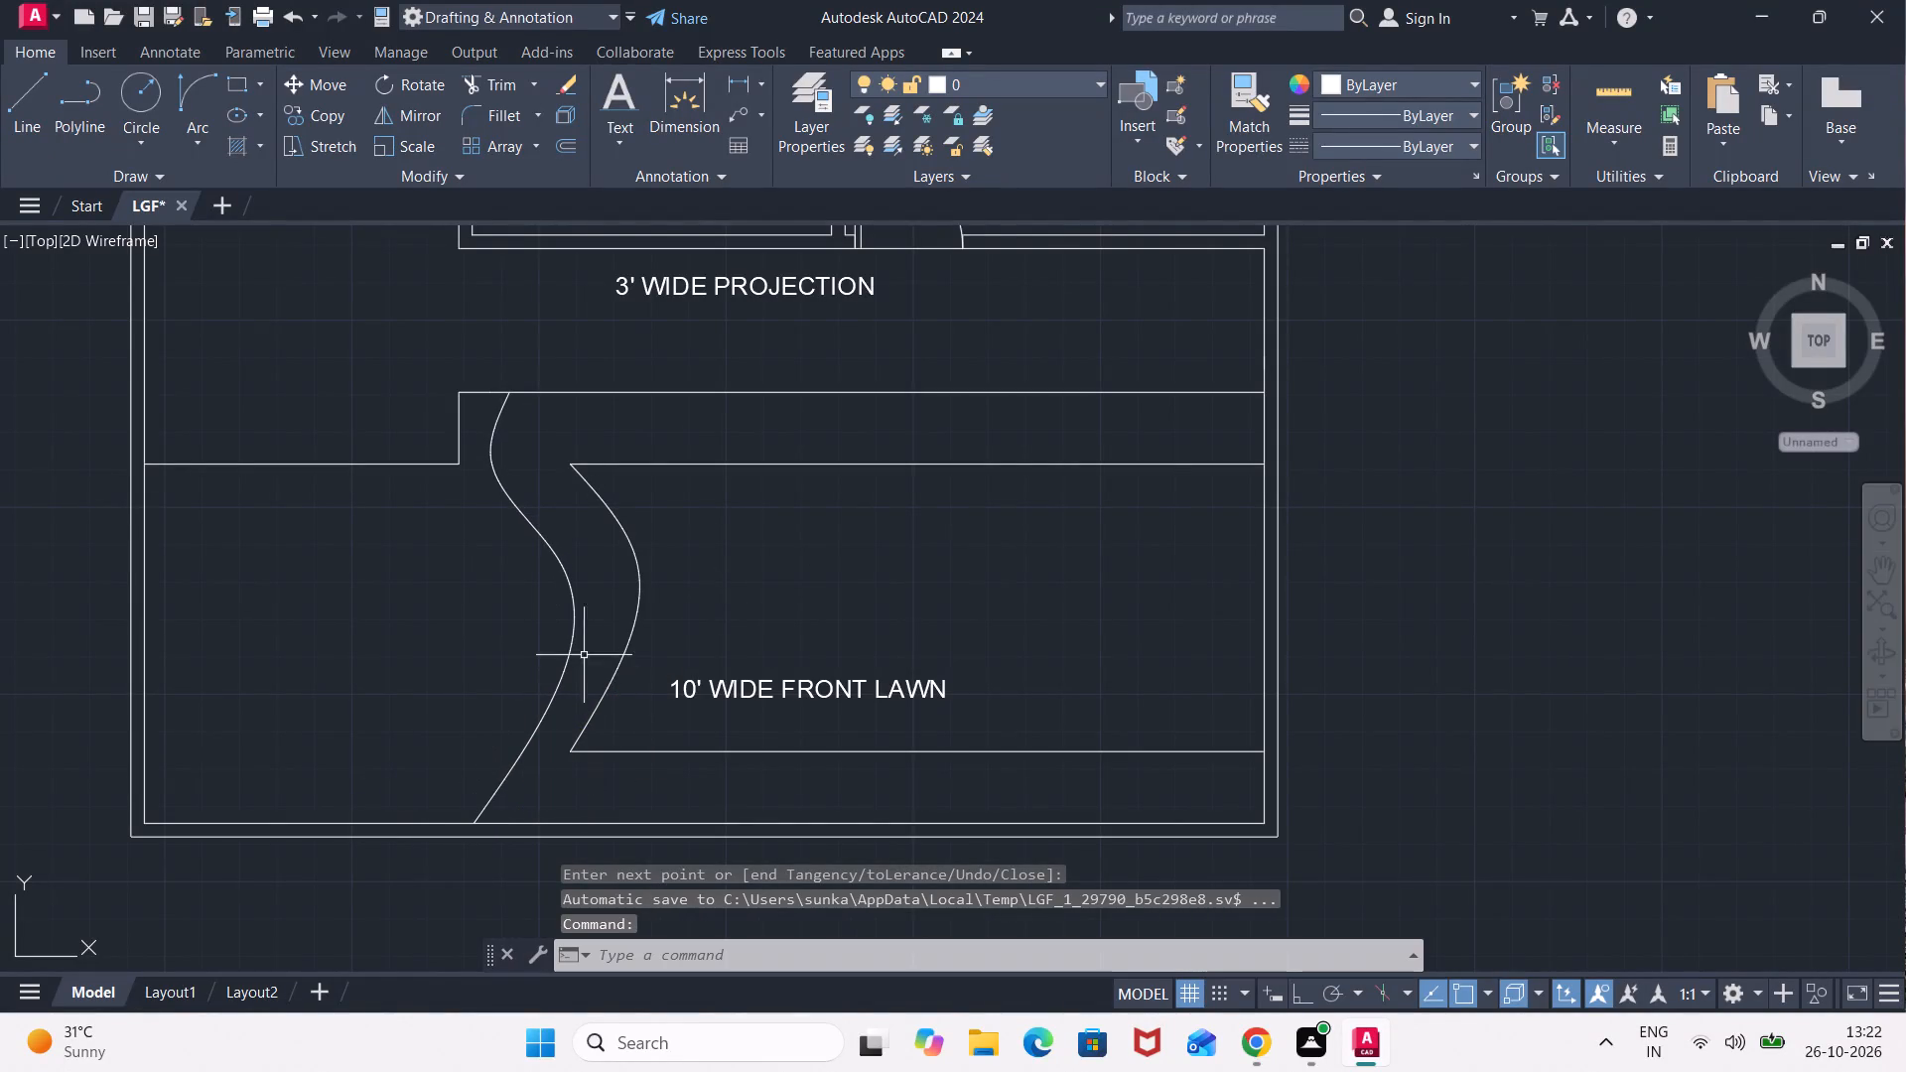
Shift the inner spline's lower end slightly east along the lower border line and trim the leftover line stub beyond it.
{"action": "left_click", "coordinate": [615, 676]}
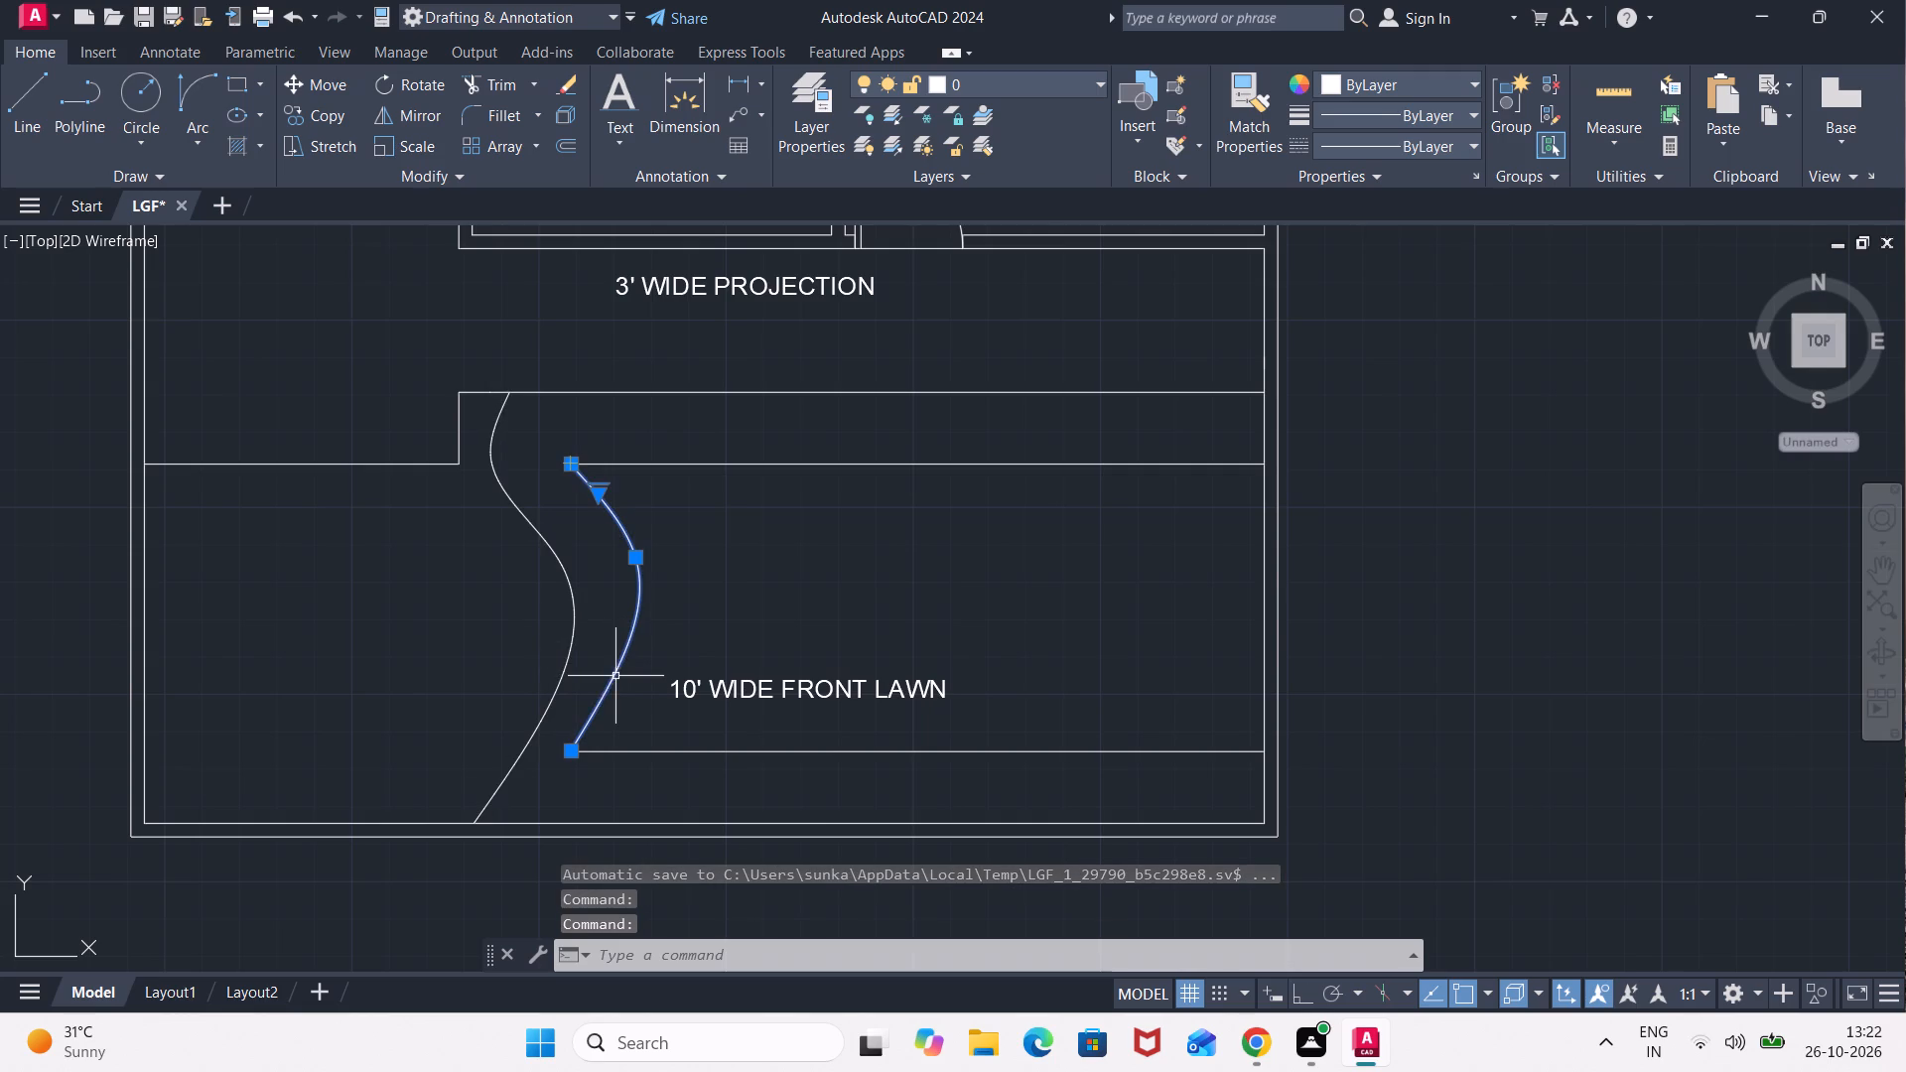
{"action": "left_click", "coordinate": [571, 755]}
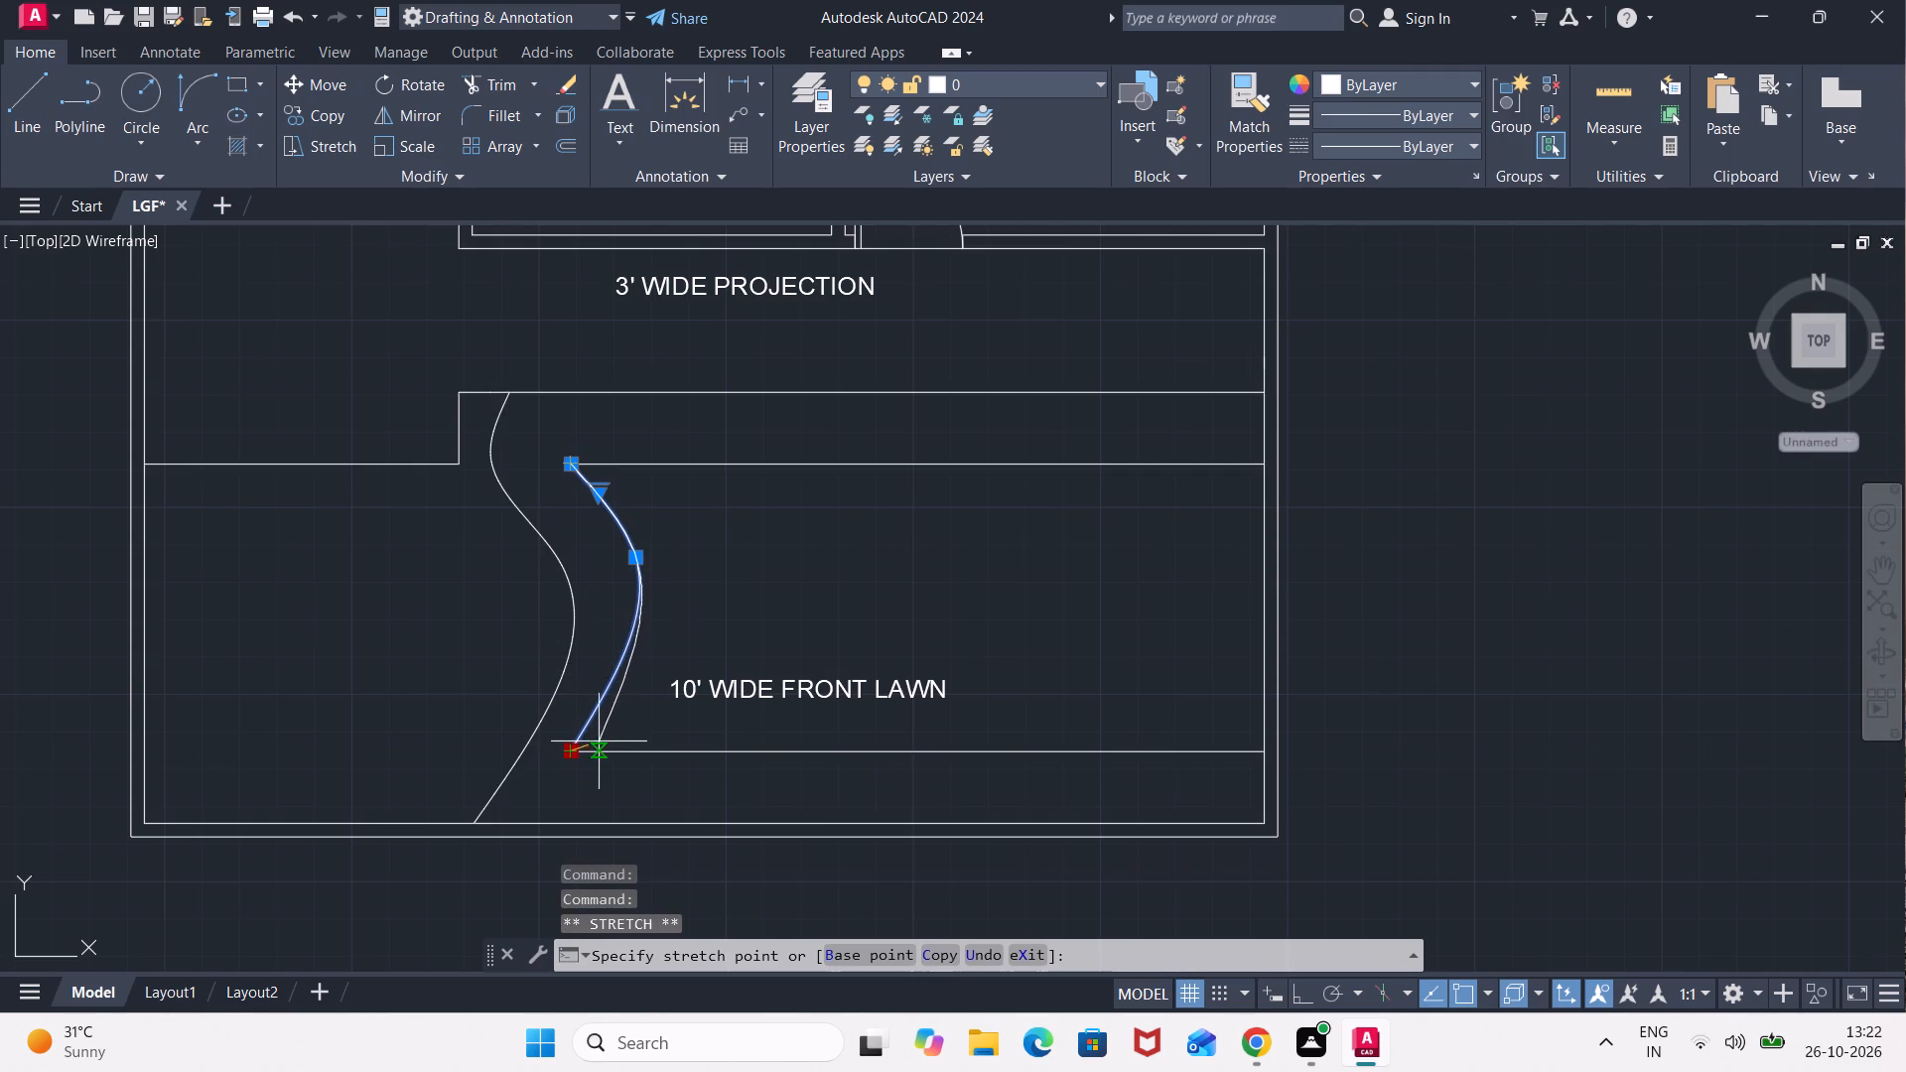
{"action": "left_click", "coordinate": [589, 741]}
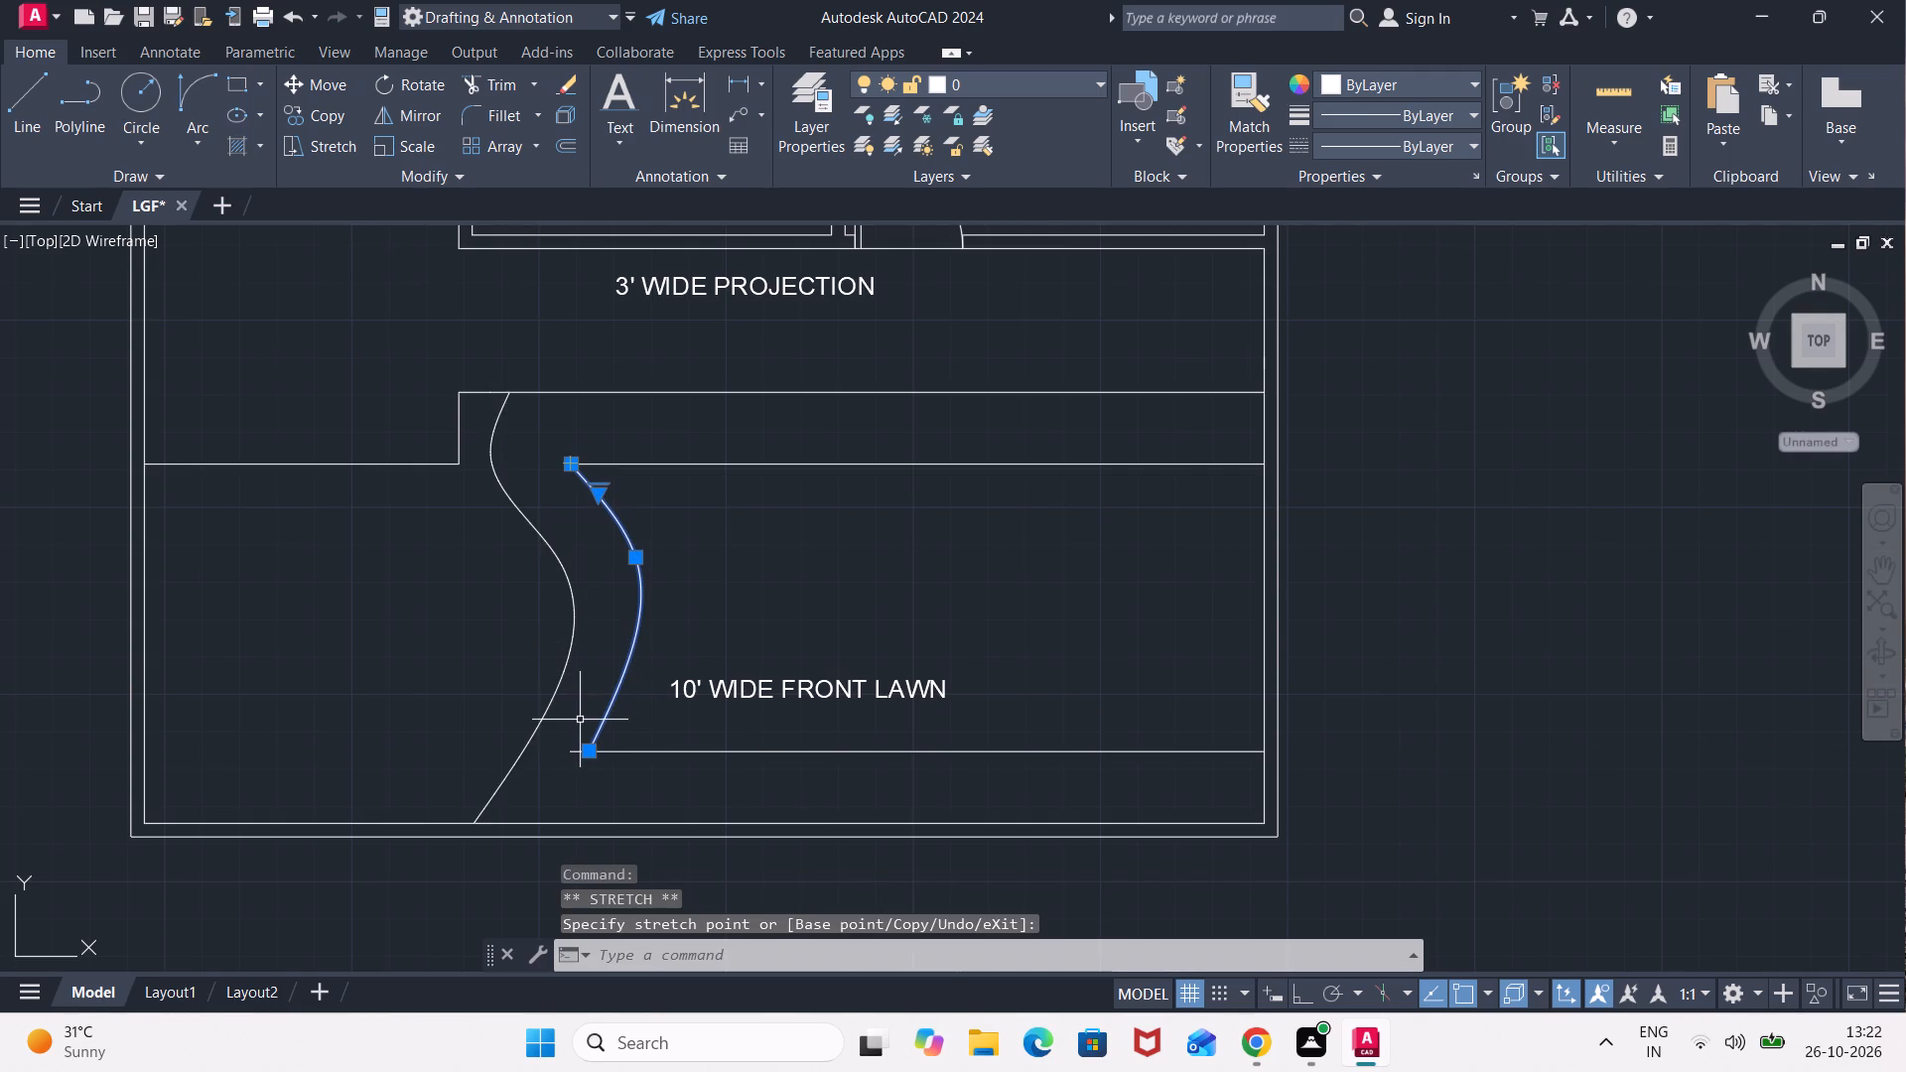
{"action": "key", "text": "Escape"}
{"action": "type", "text": "TR"}
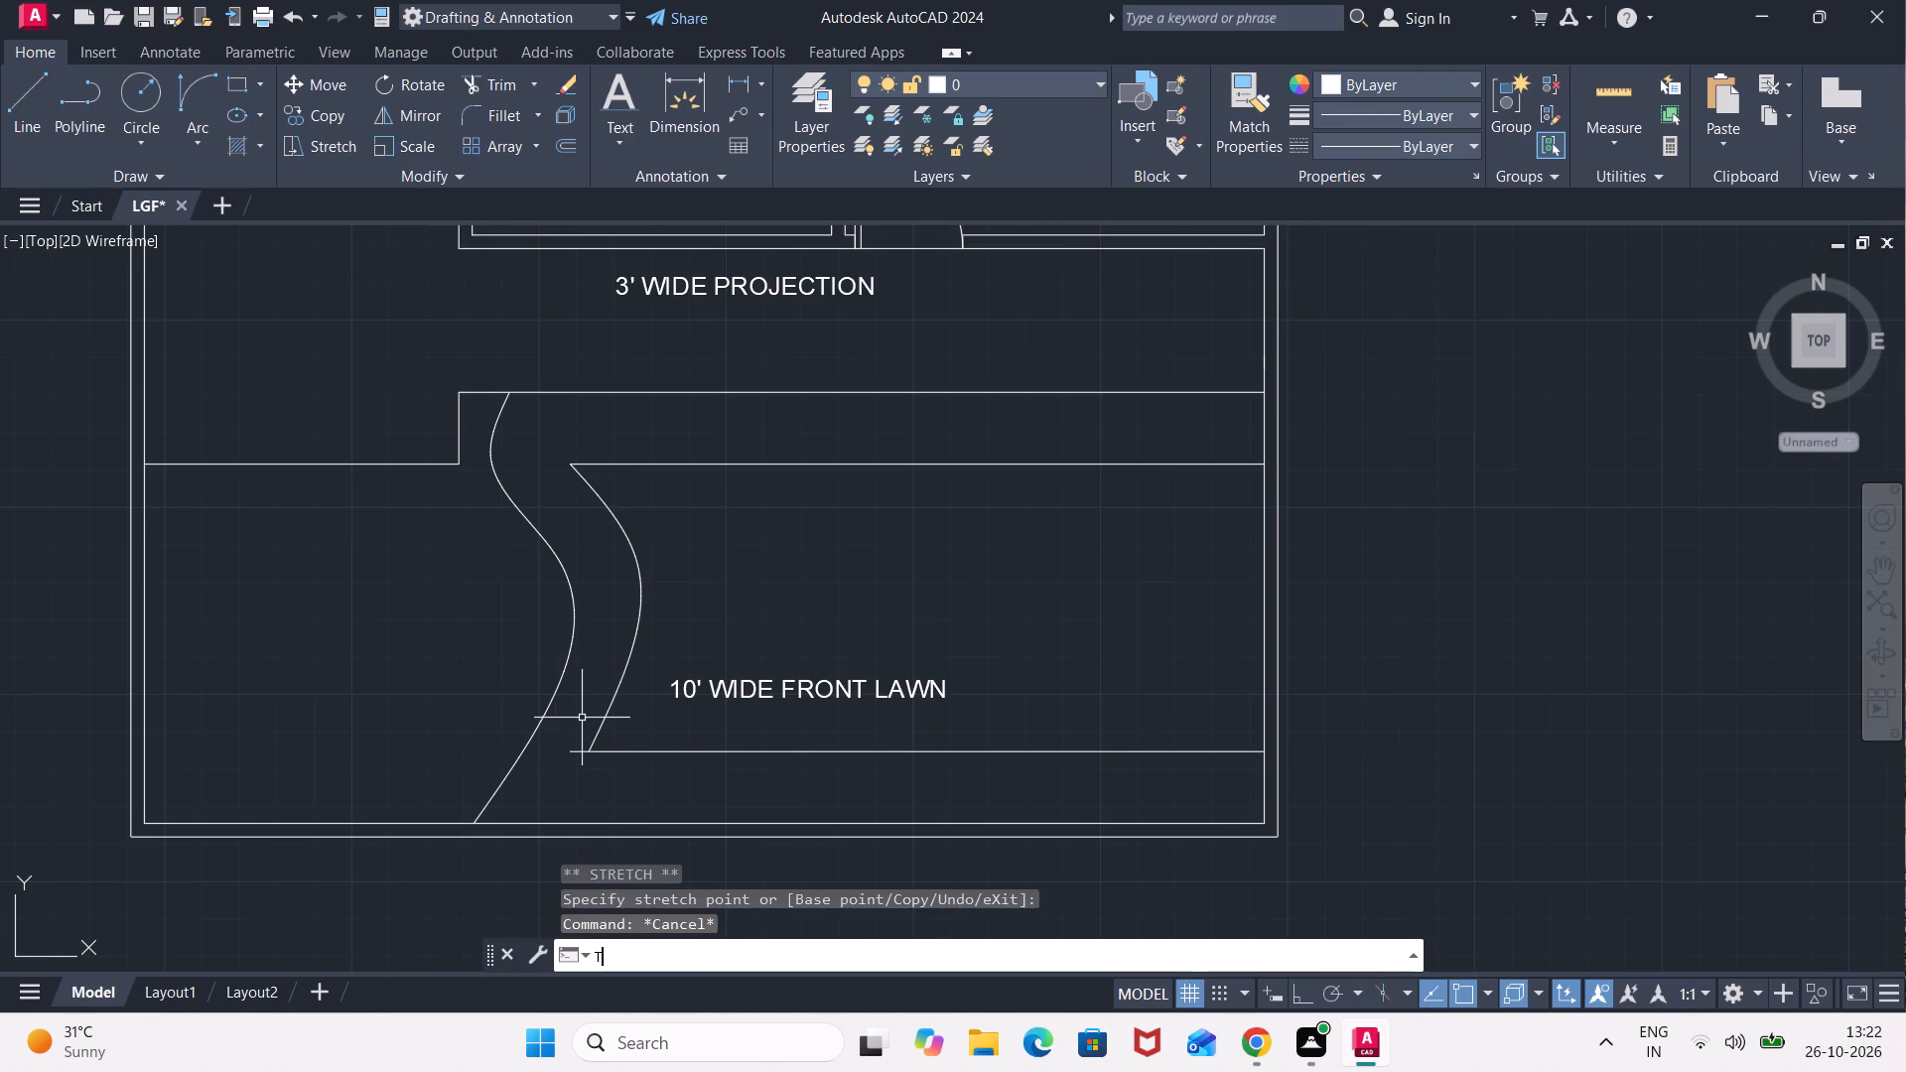
{"action": "key", "text": "Return"}
{"action": "left_click", "coordinate": [573, 752]}
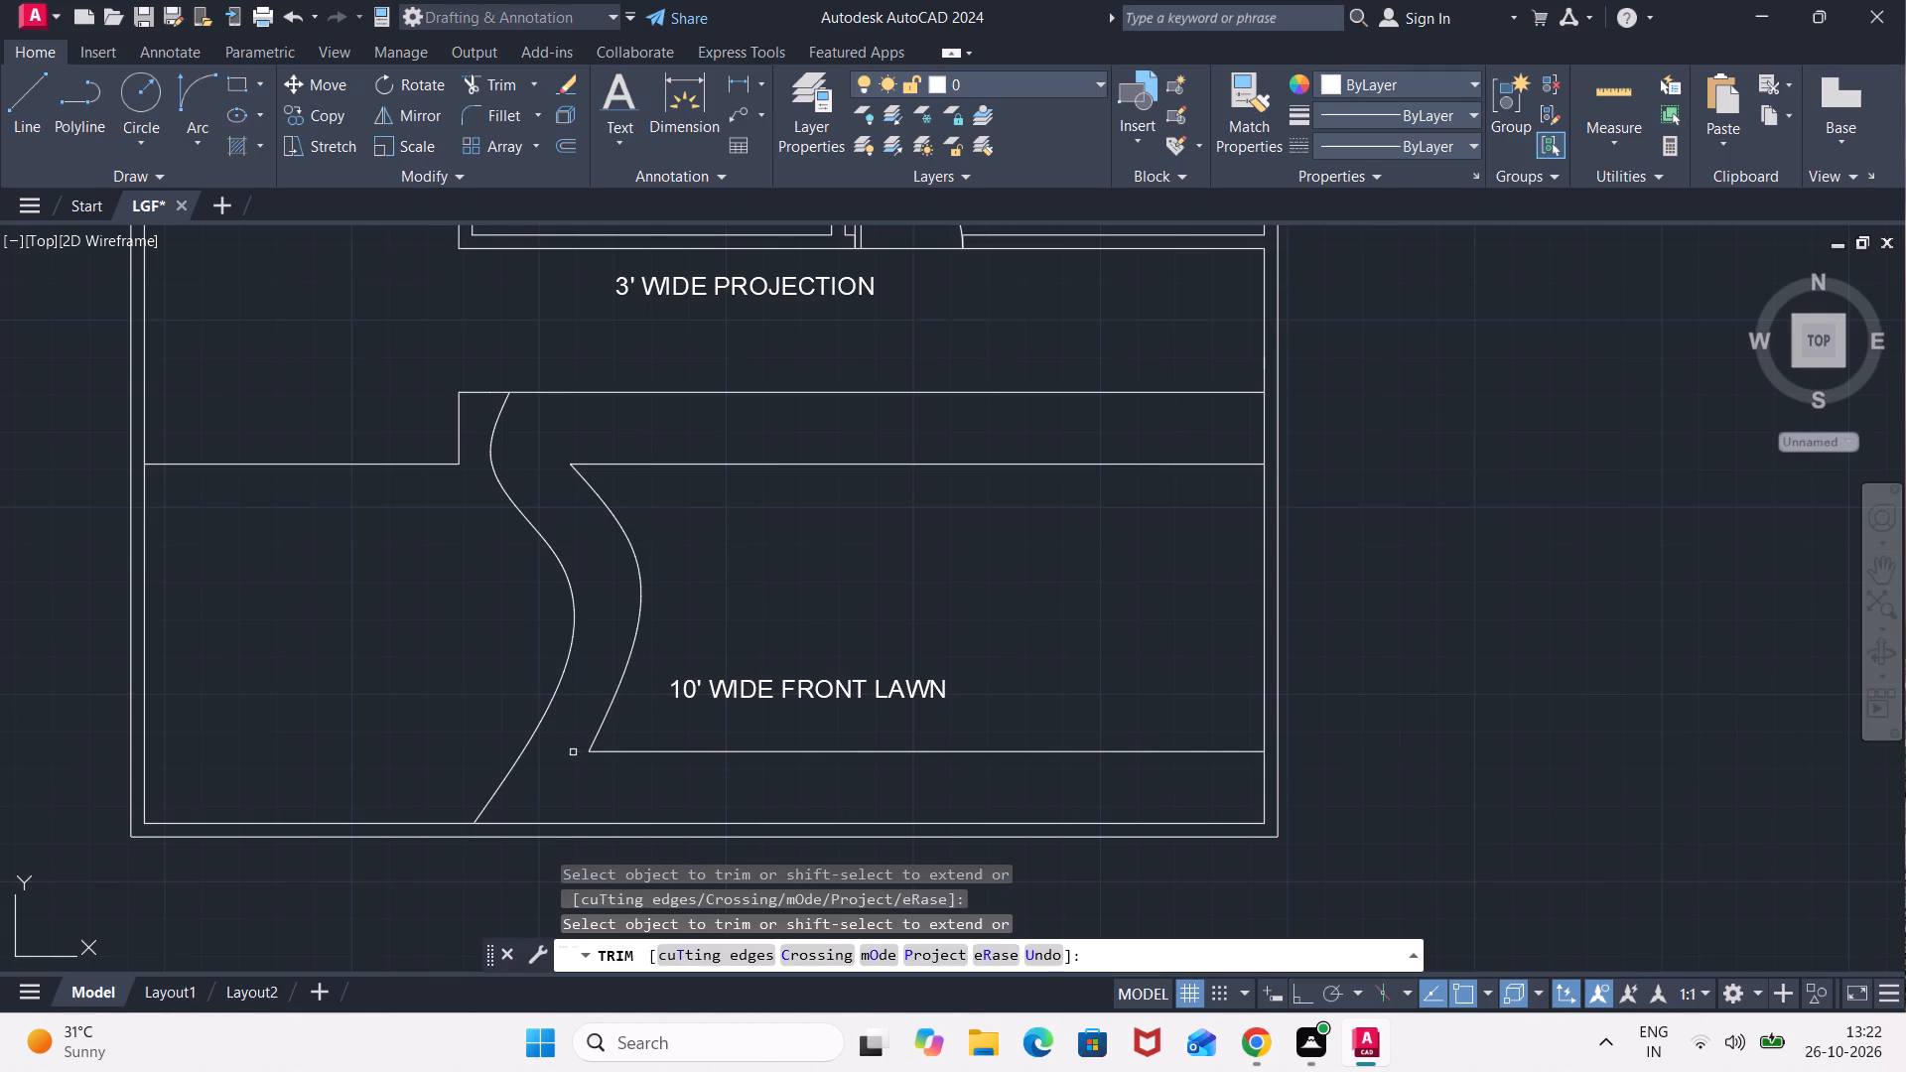
{"action": "key", "text": "Escape"}
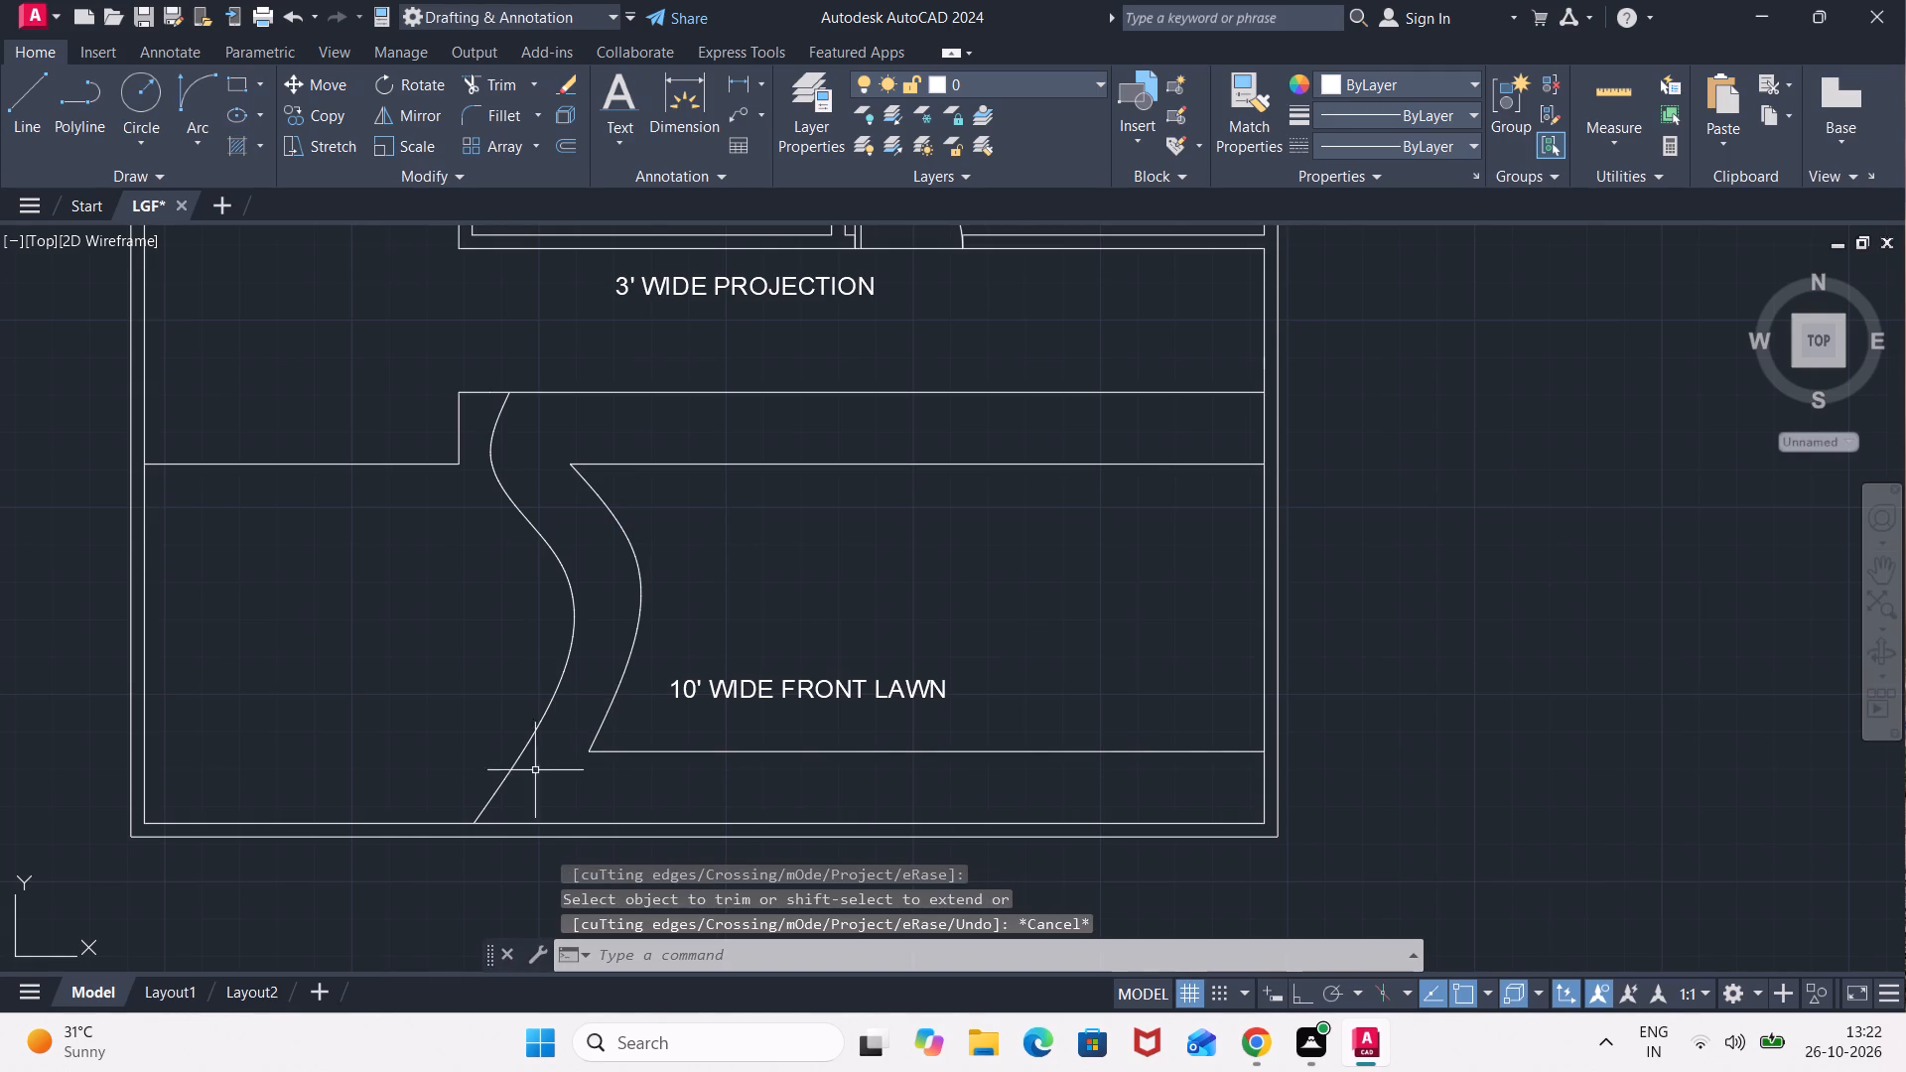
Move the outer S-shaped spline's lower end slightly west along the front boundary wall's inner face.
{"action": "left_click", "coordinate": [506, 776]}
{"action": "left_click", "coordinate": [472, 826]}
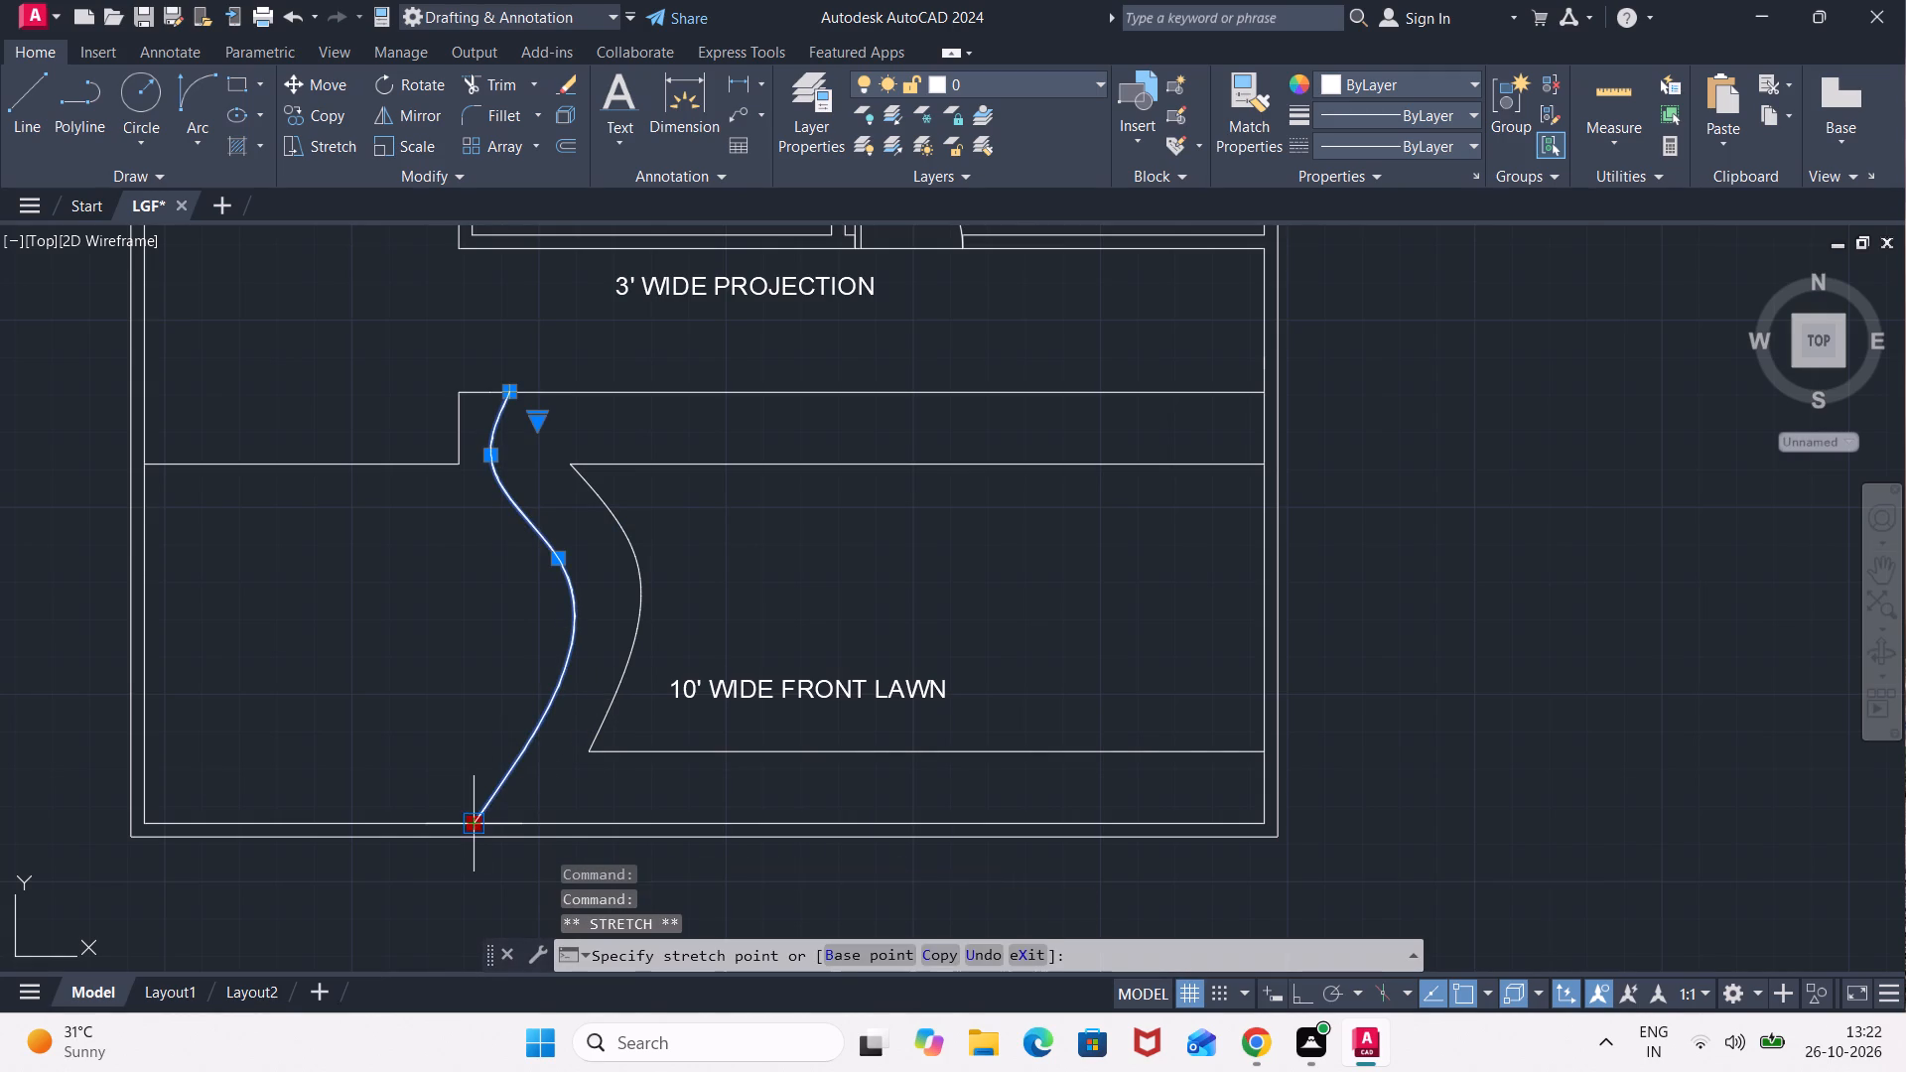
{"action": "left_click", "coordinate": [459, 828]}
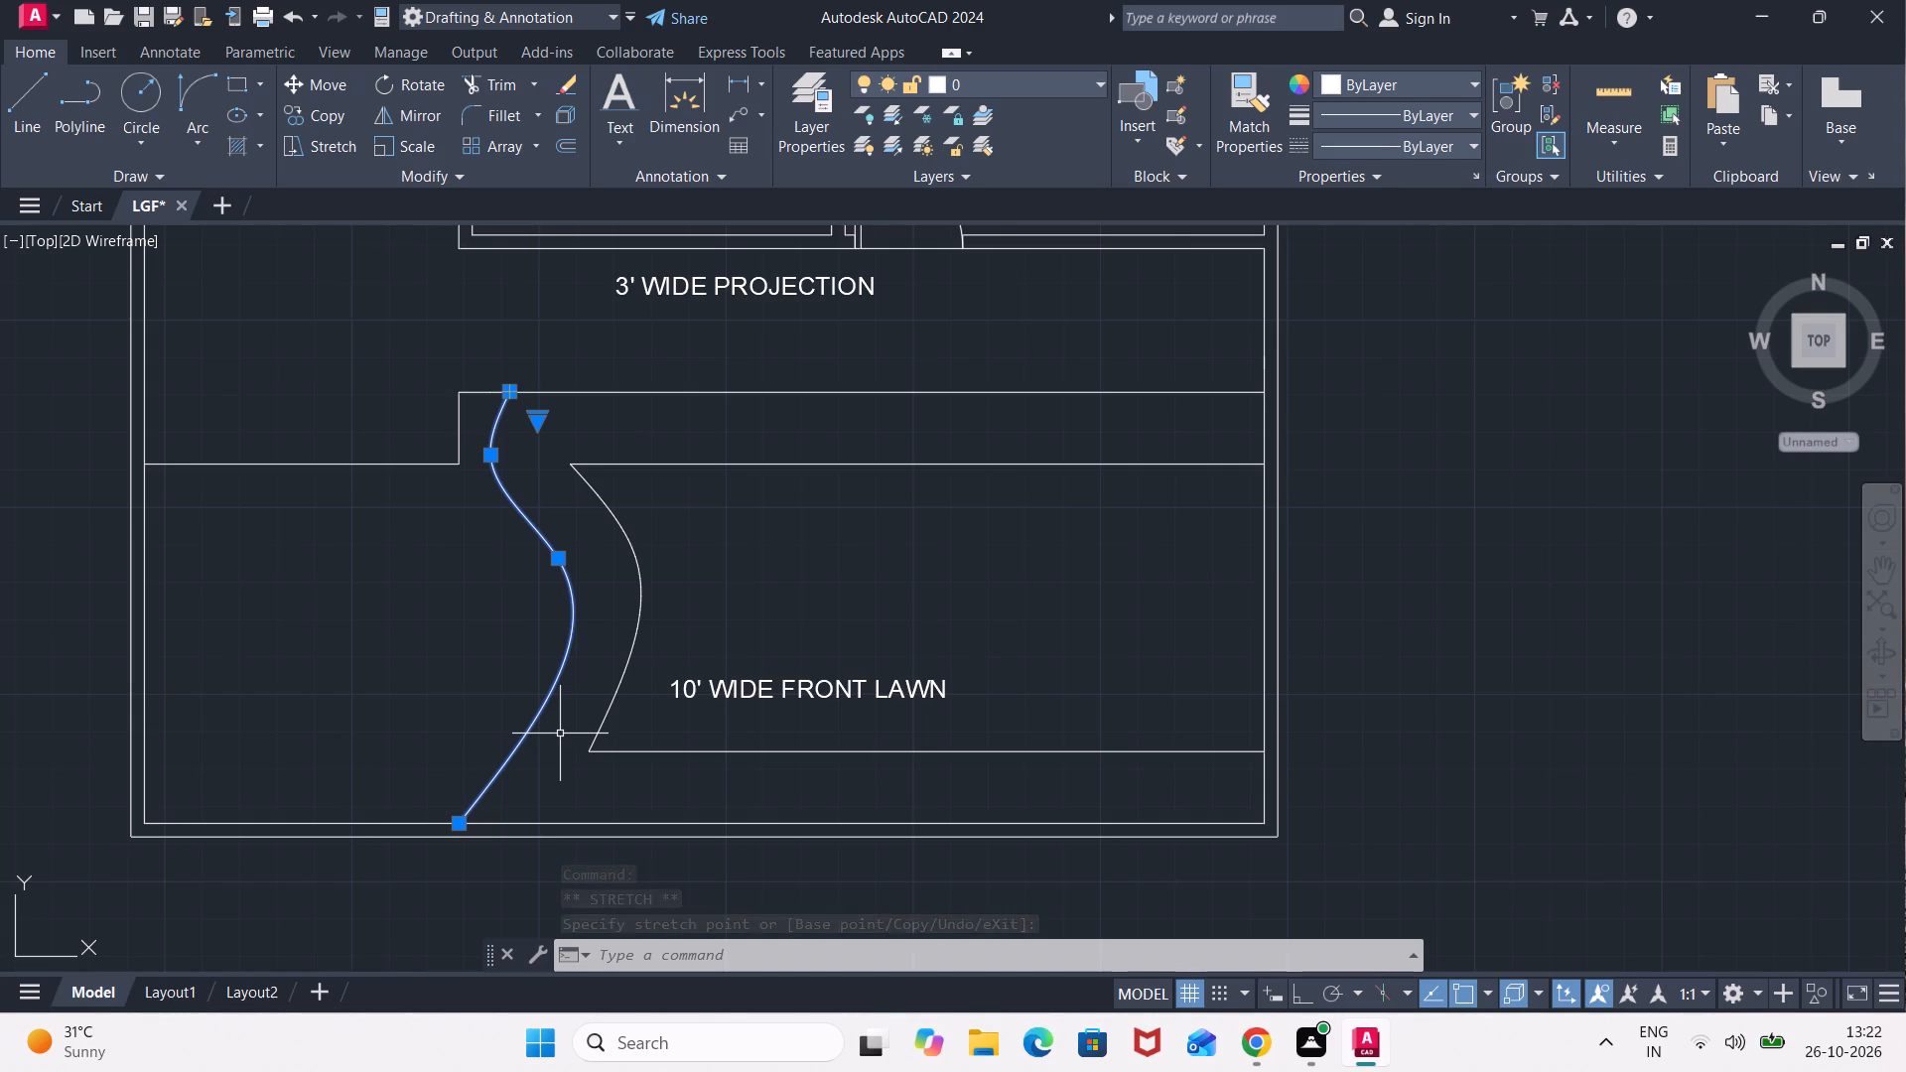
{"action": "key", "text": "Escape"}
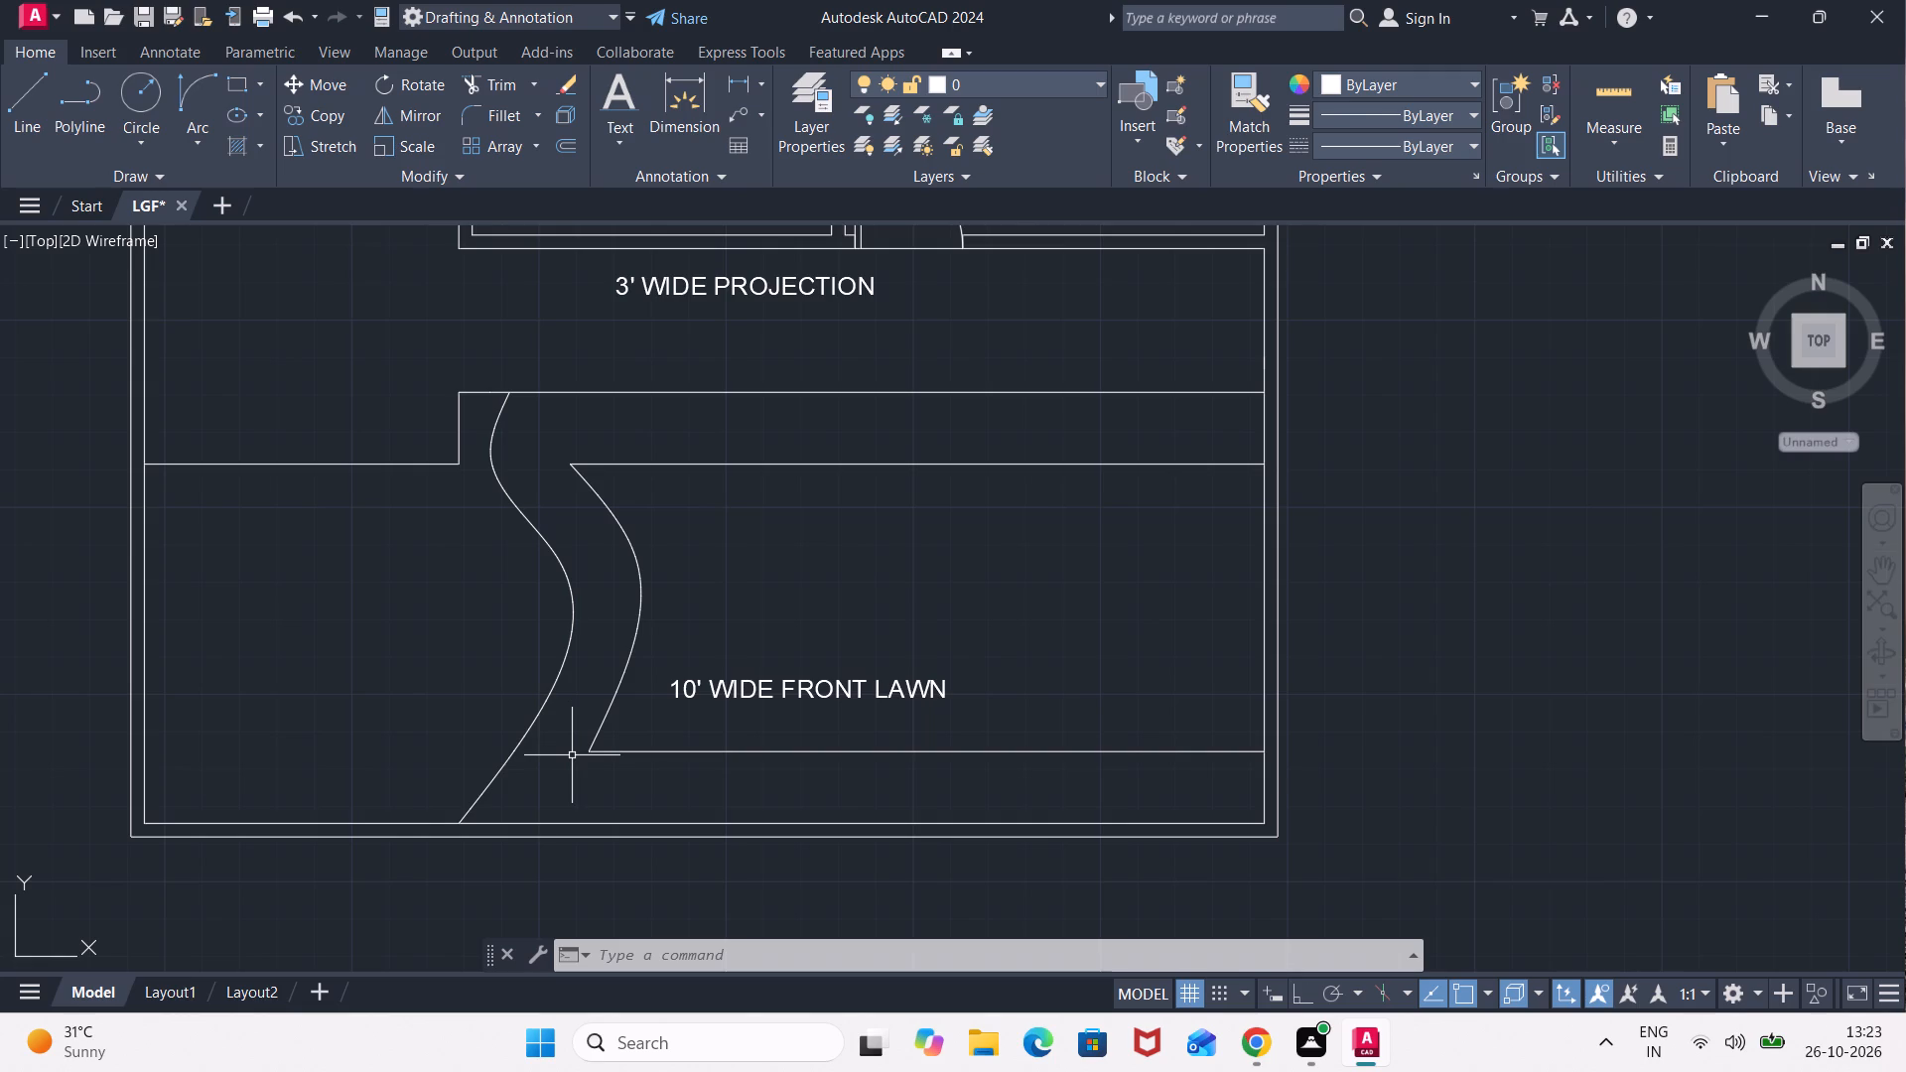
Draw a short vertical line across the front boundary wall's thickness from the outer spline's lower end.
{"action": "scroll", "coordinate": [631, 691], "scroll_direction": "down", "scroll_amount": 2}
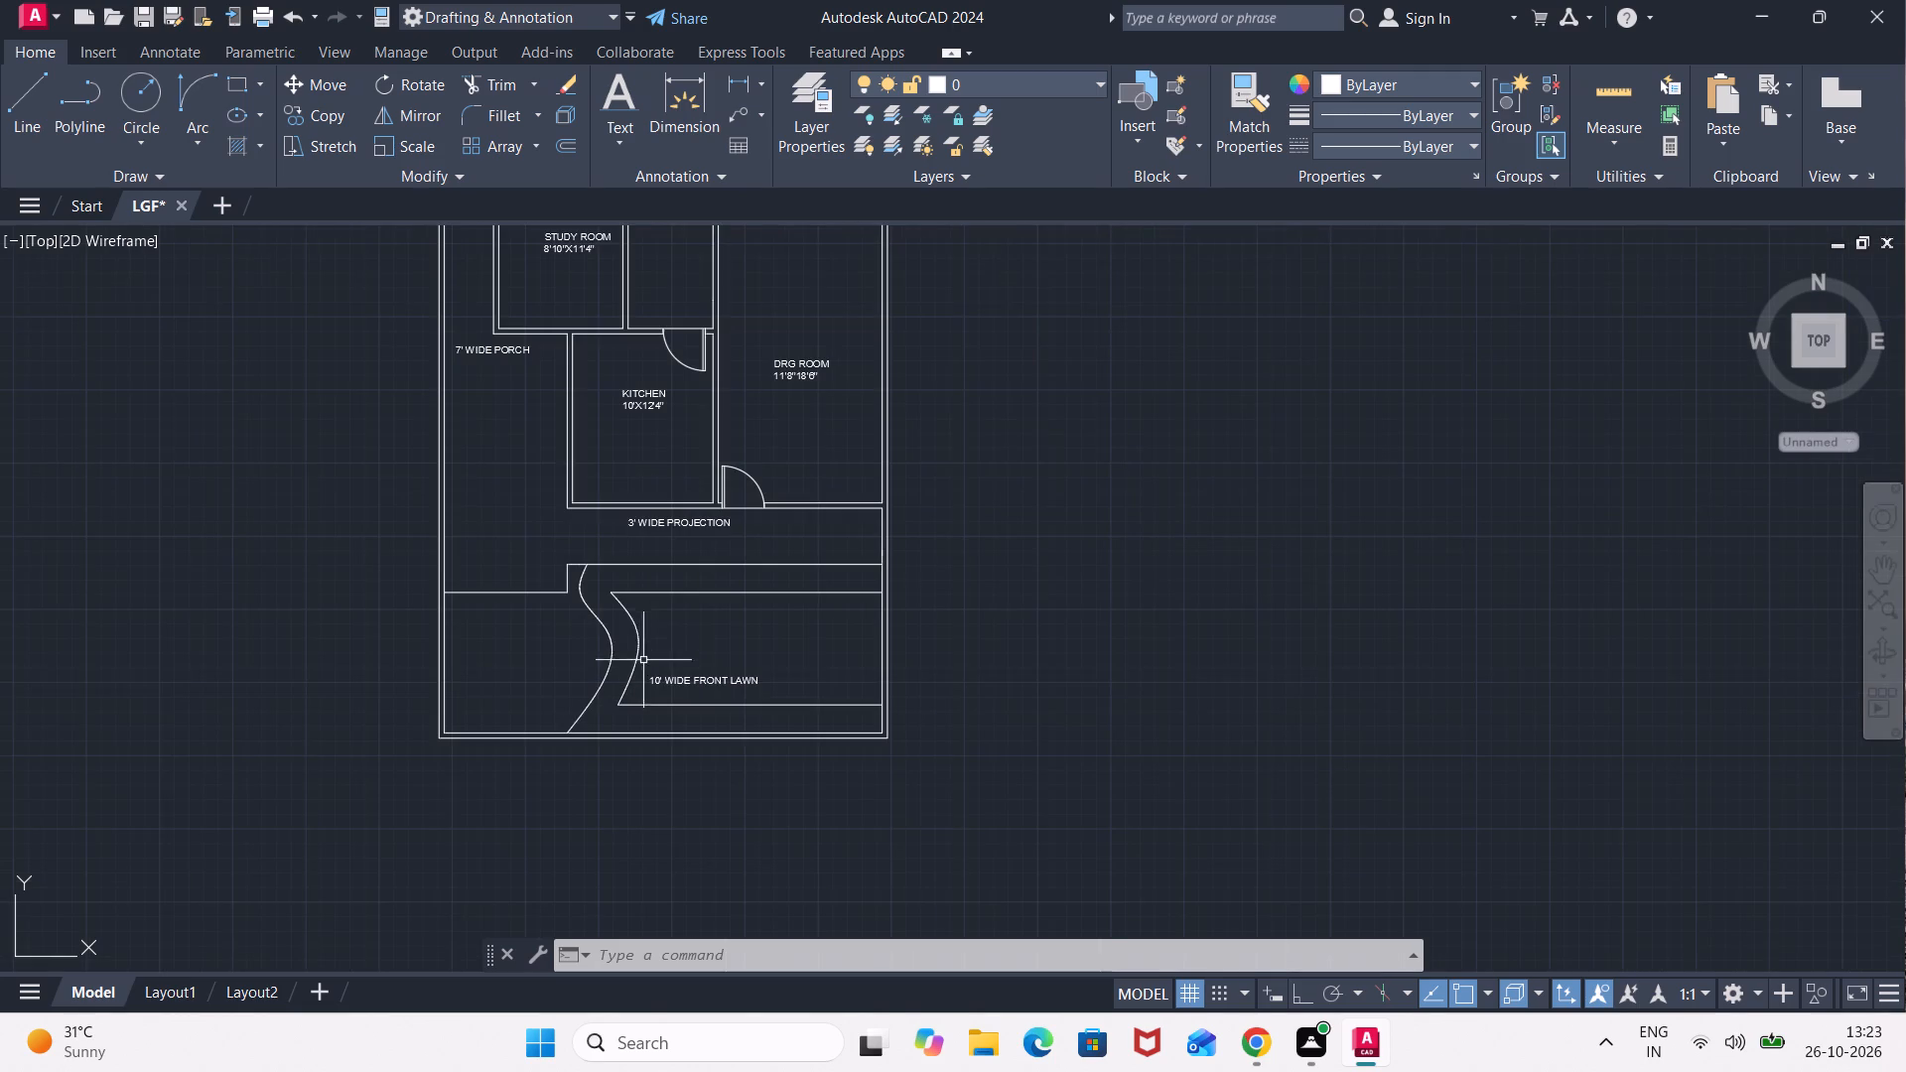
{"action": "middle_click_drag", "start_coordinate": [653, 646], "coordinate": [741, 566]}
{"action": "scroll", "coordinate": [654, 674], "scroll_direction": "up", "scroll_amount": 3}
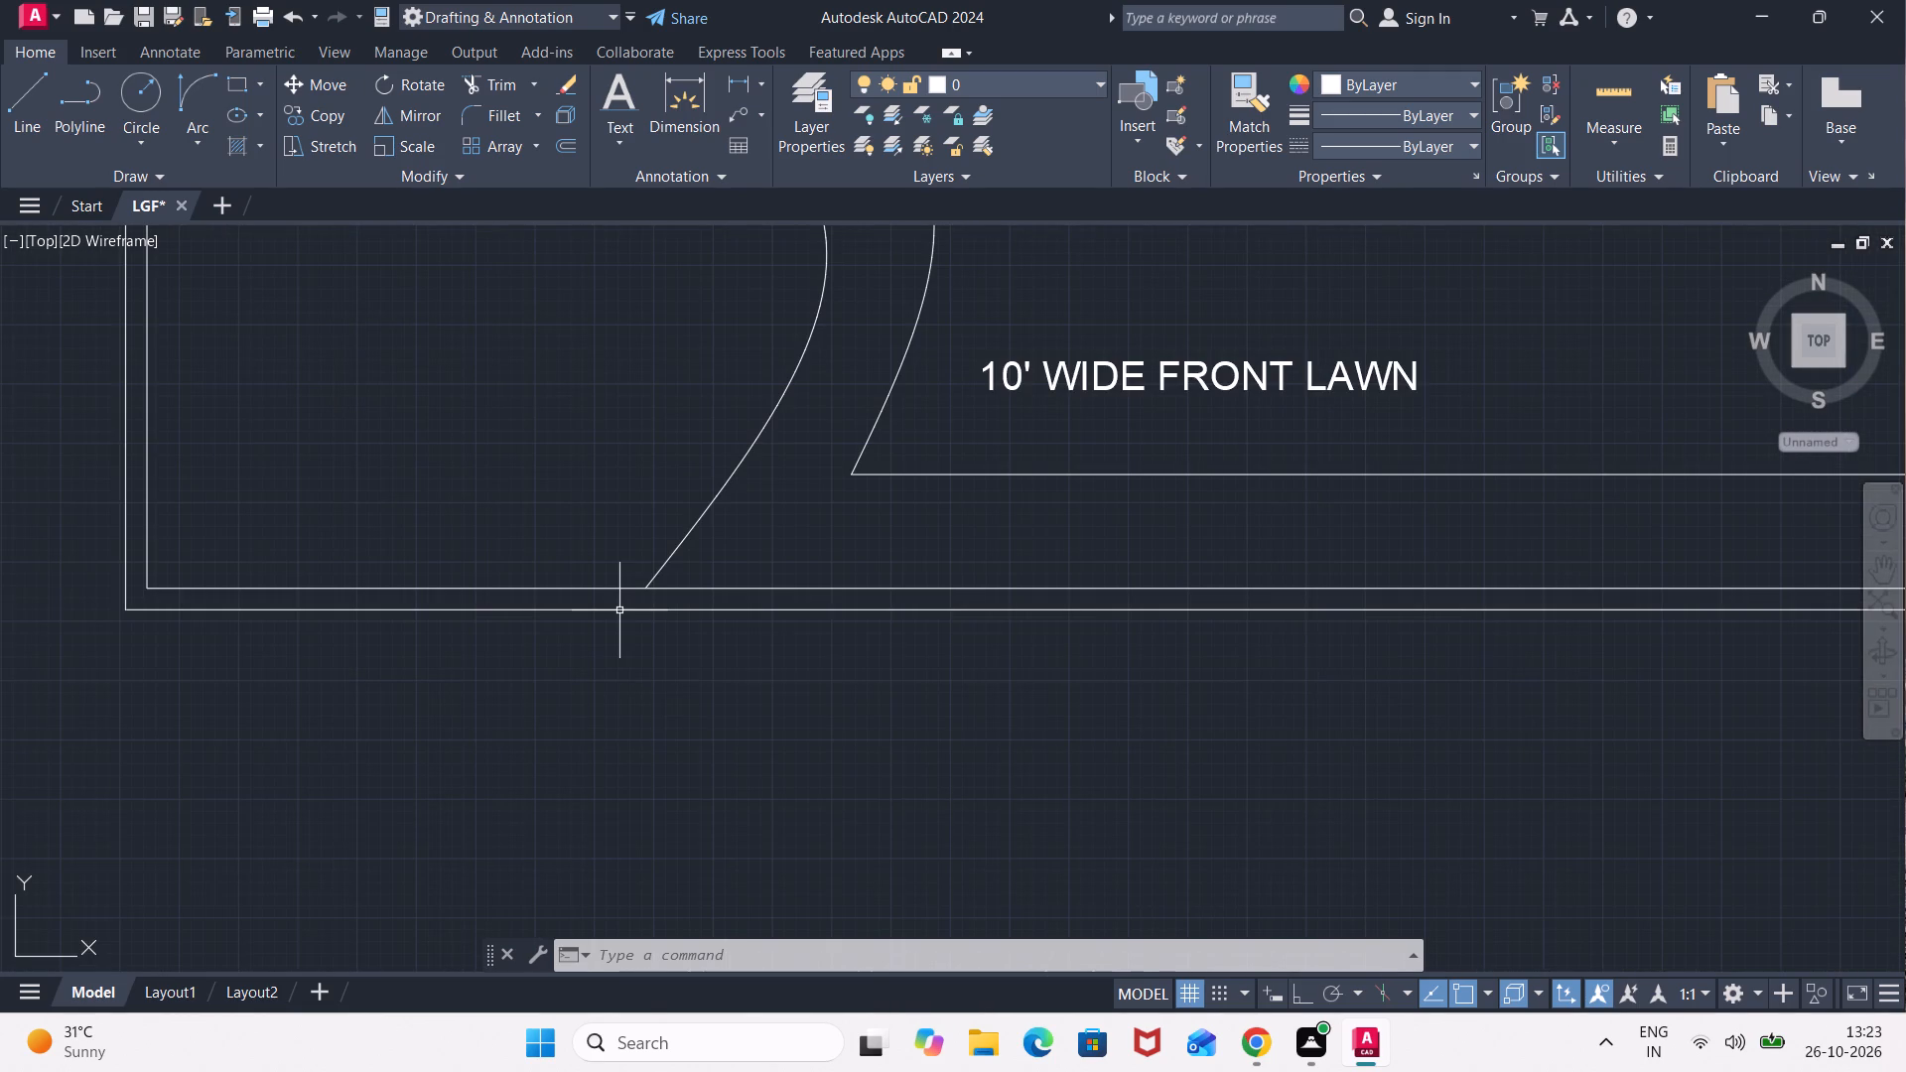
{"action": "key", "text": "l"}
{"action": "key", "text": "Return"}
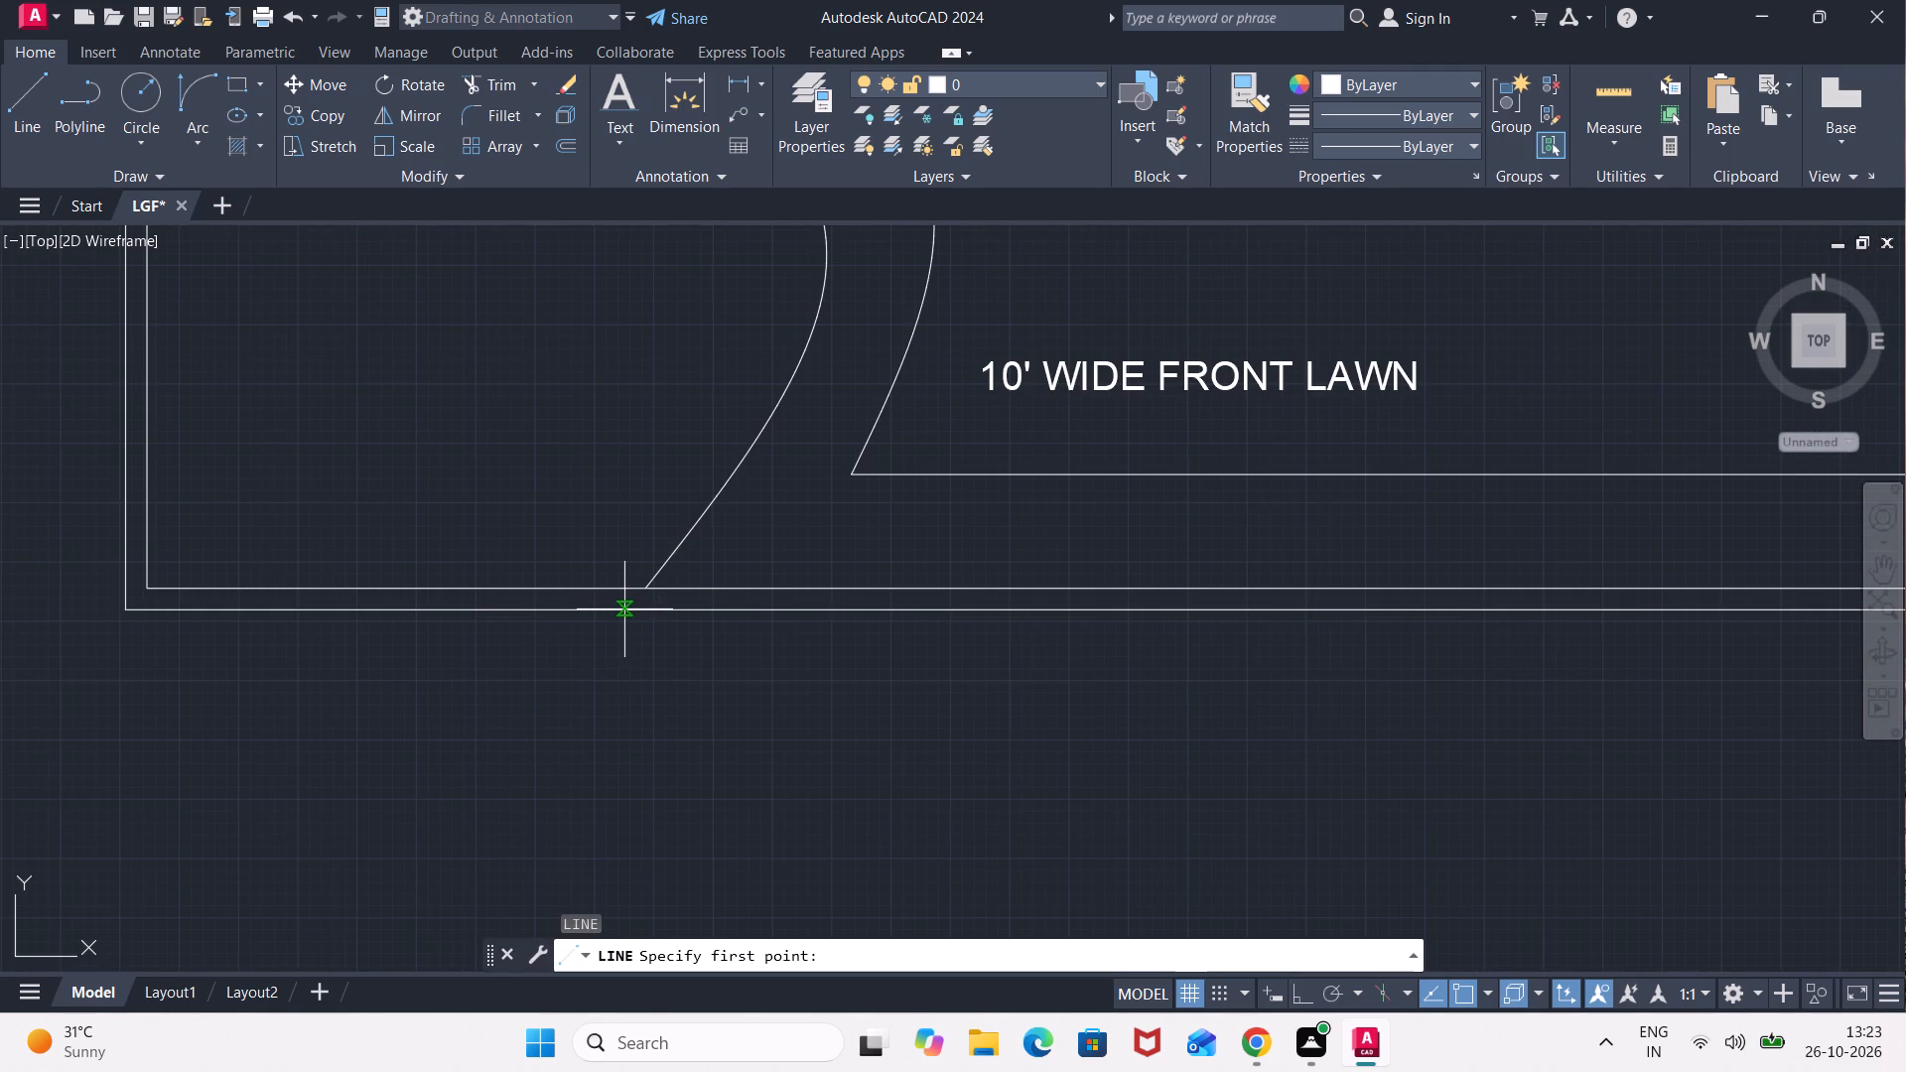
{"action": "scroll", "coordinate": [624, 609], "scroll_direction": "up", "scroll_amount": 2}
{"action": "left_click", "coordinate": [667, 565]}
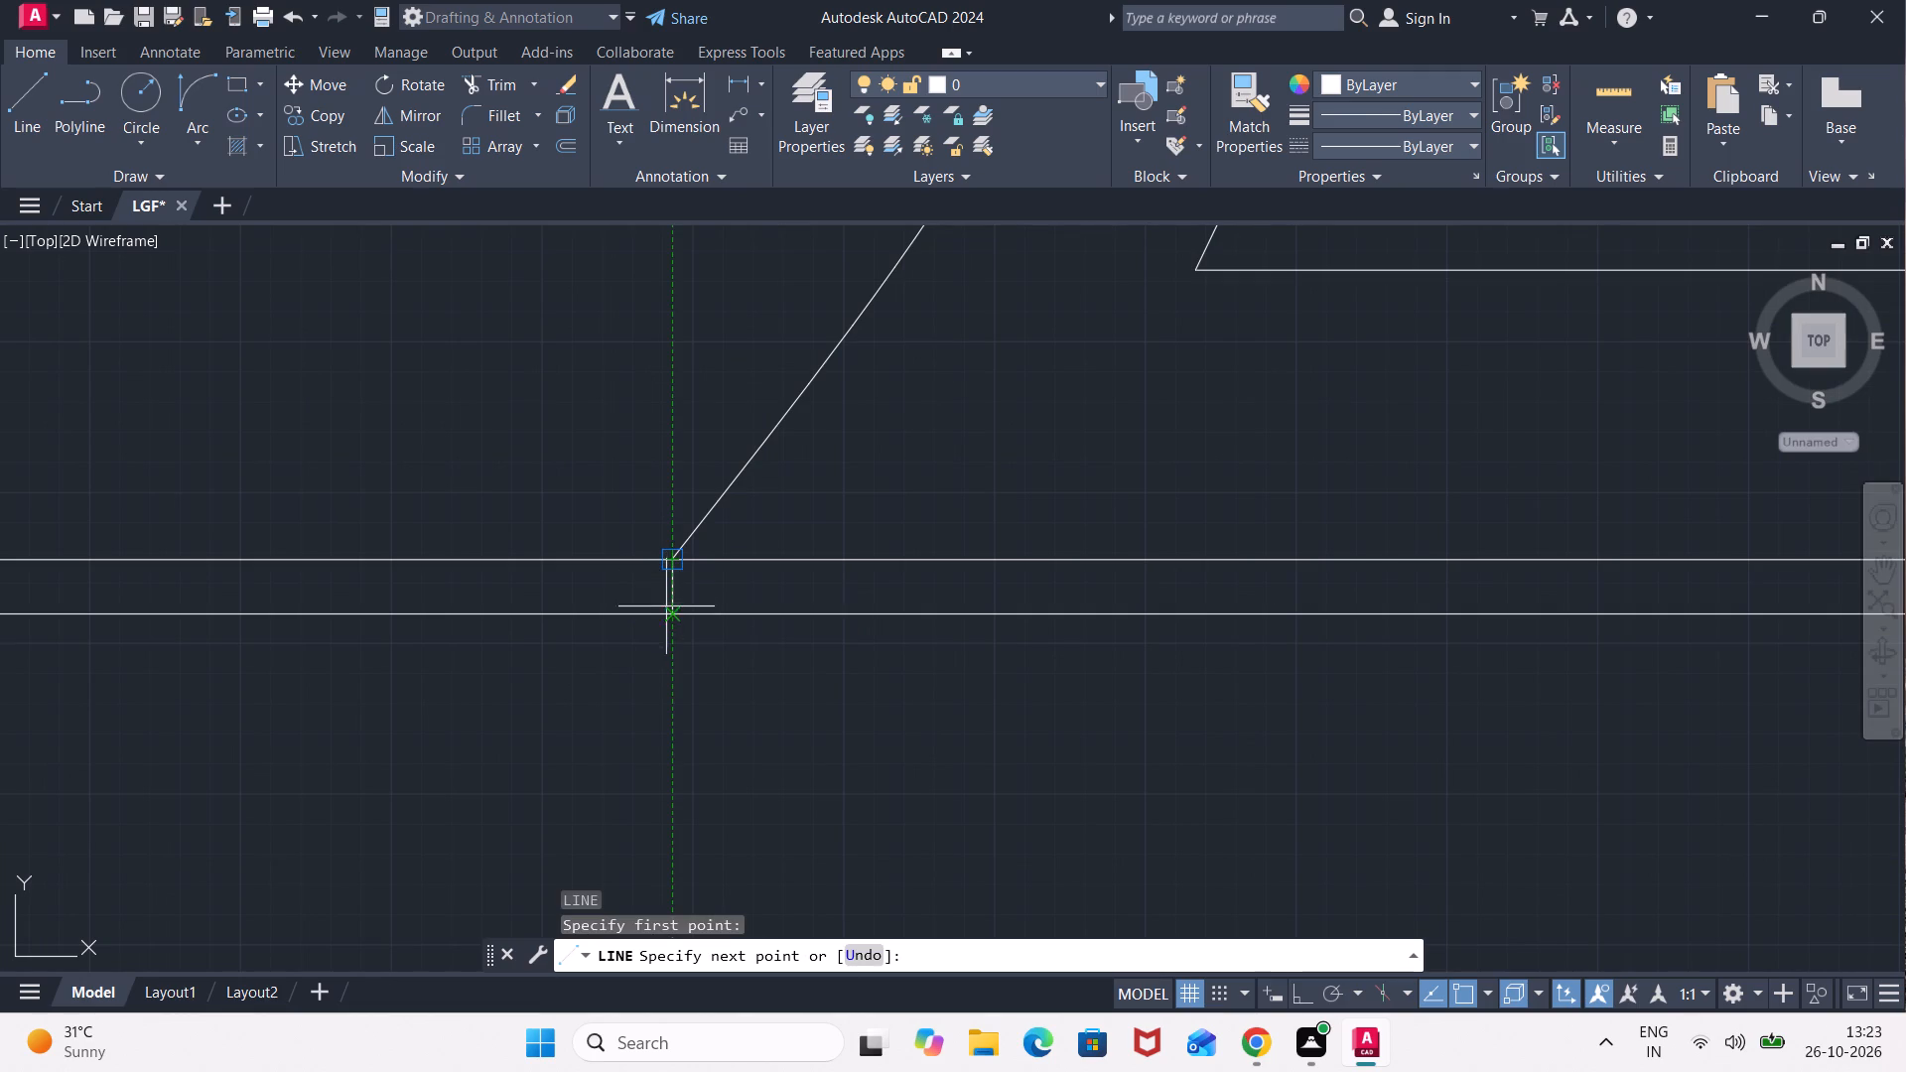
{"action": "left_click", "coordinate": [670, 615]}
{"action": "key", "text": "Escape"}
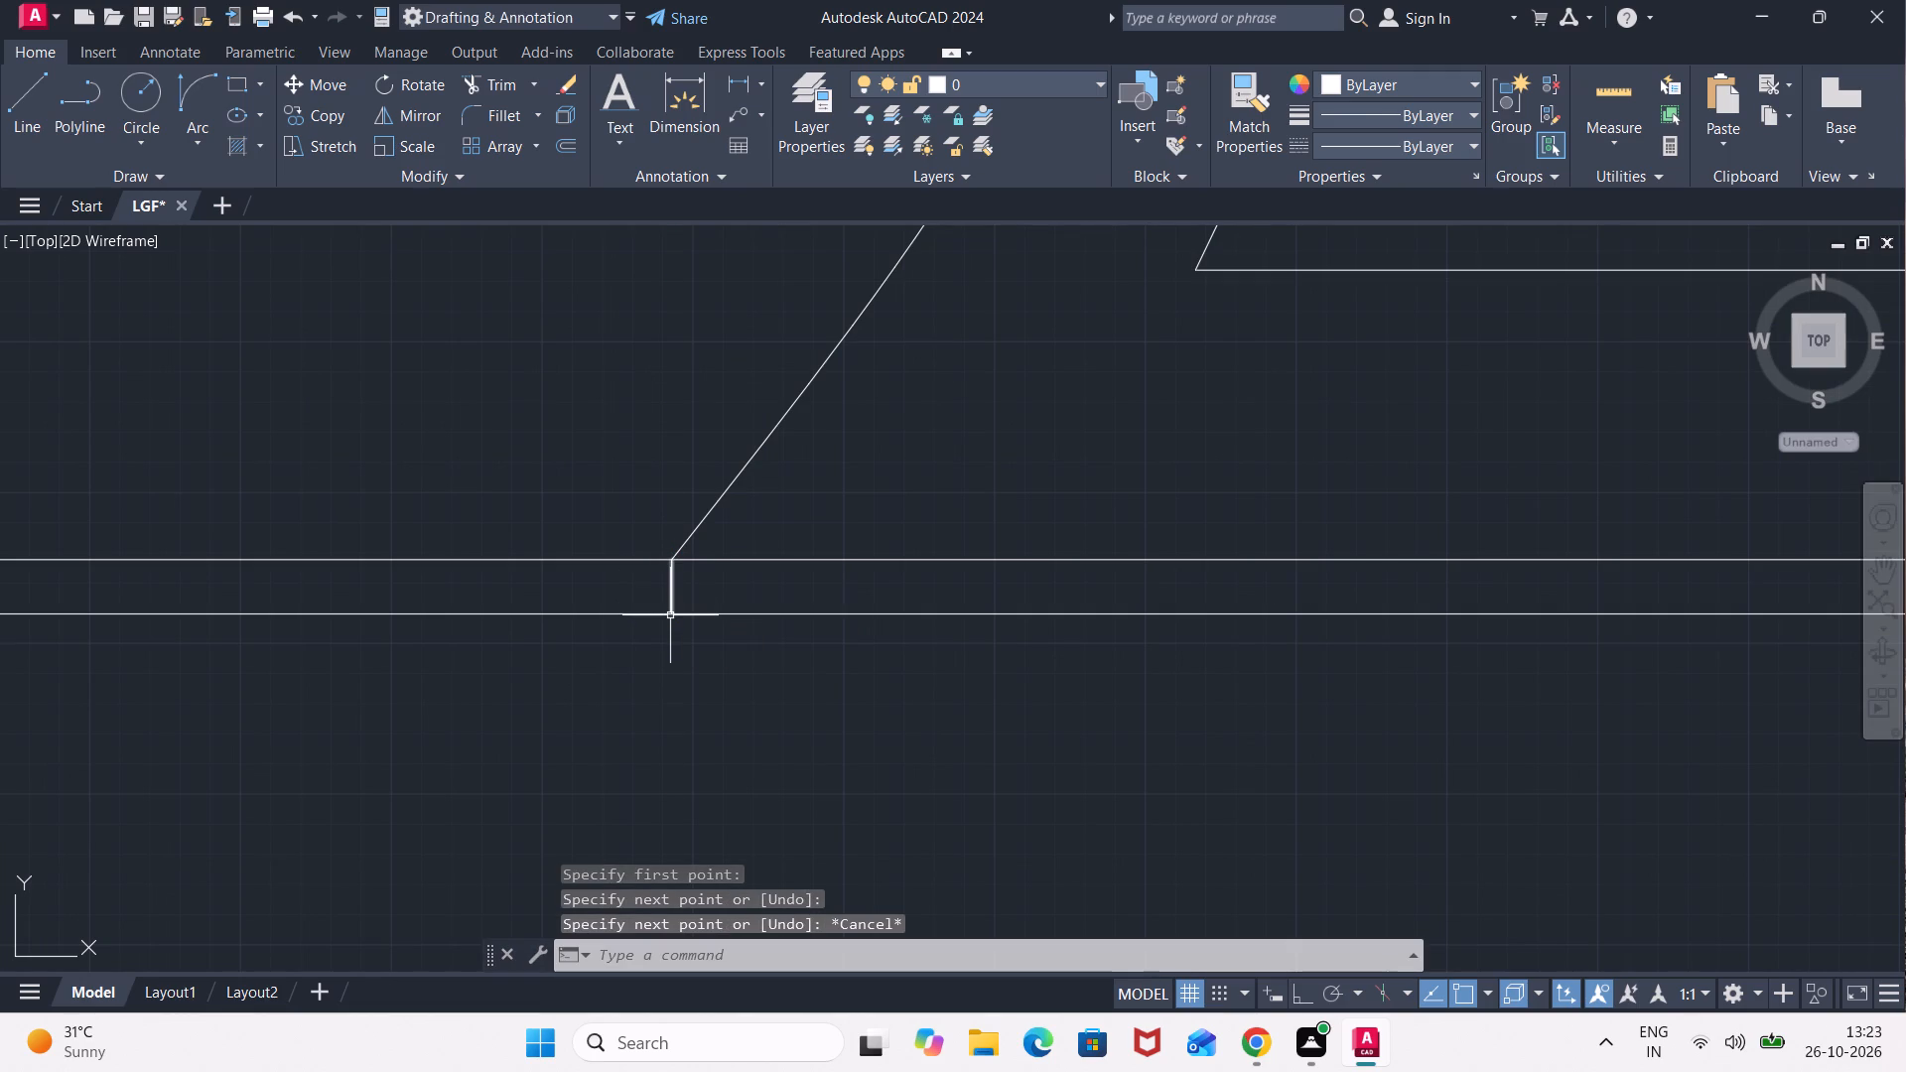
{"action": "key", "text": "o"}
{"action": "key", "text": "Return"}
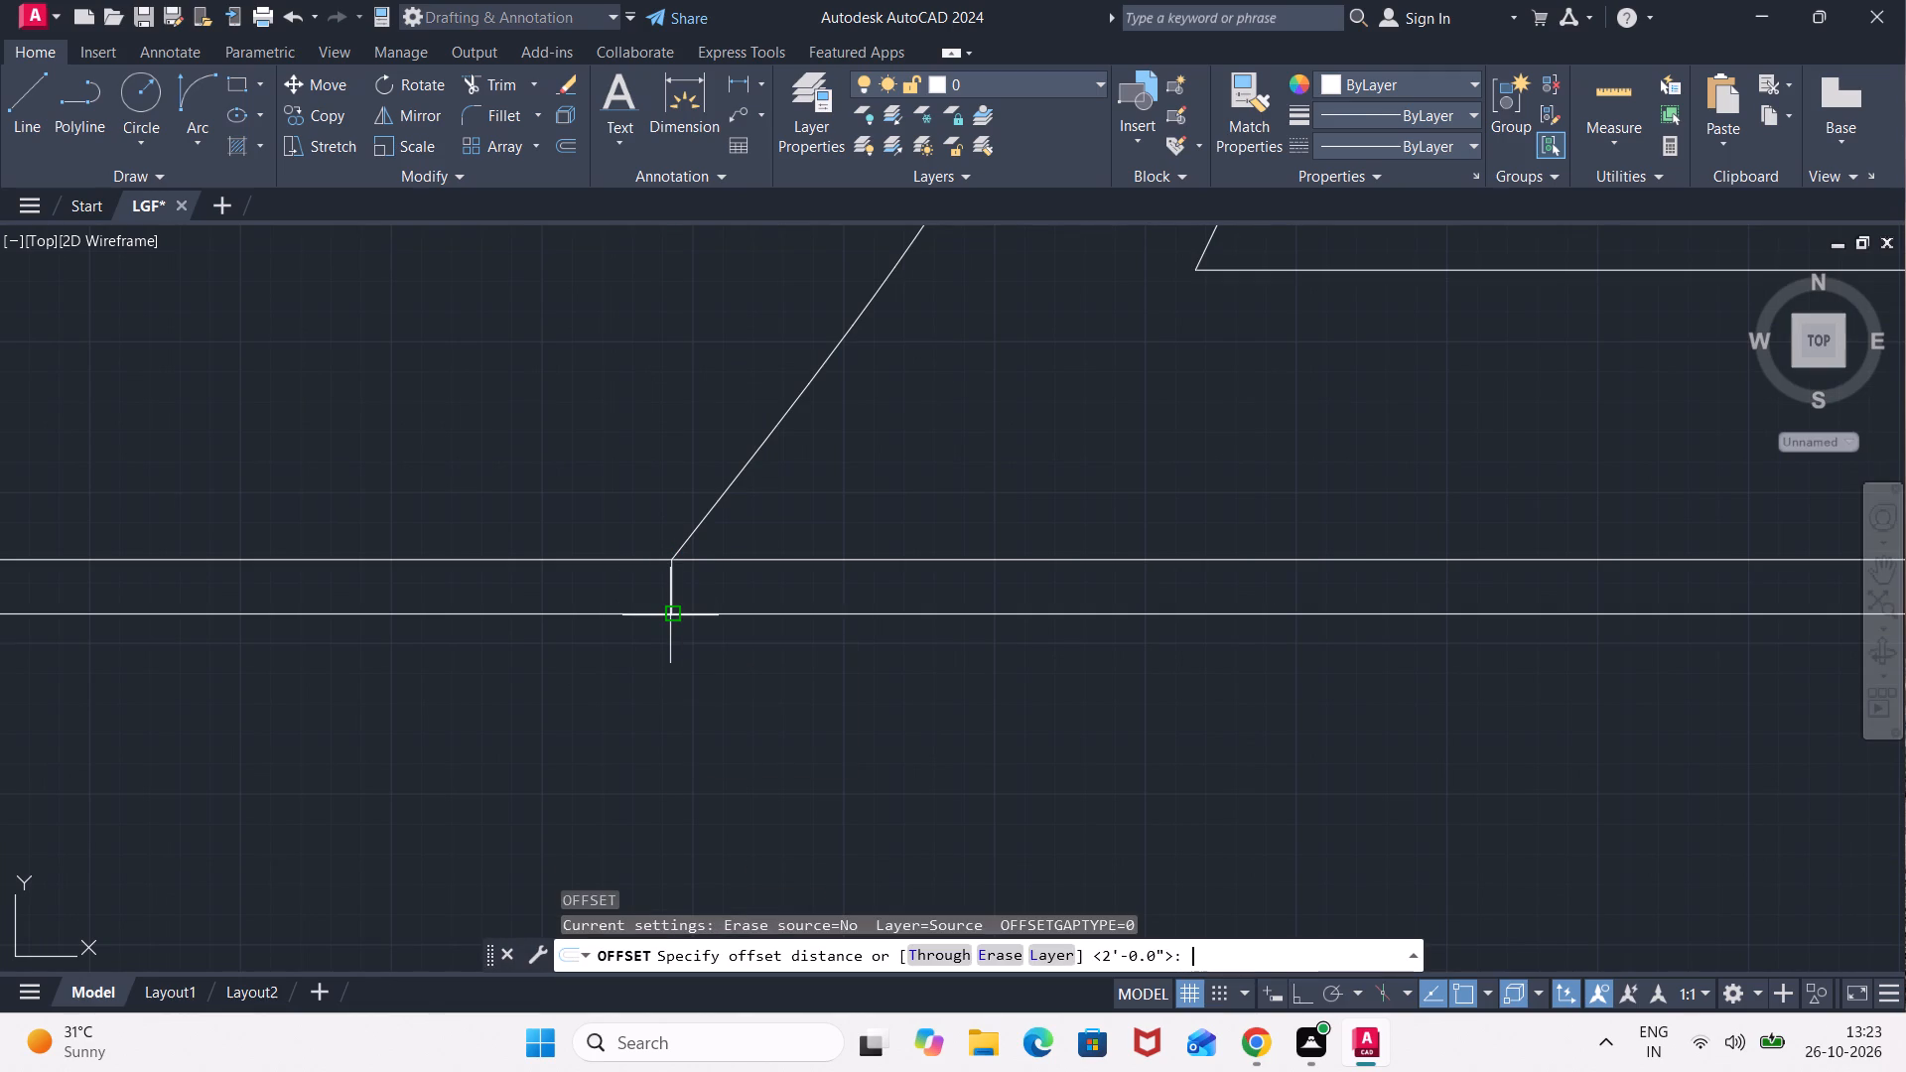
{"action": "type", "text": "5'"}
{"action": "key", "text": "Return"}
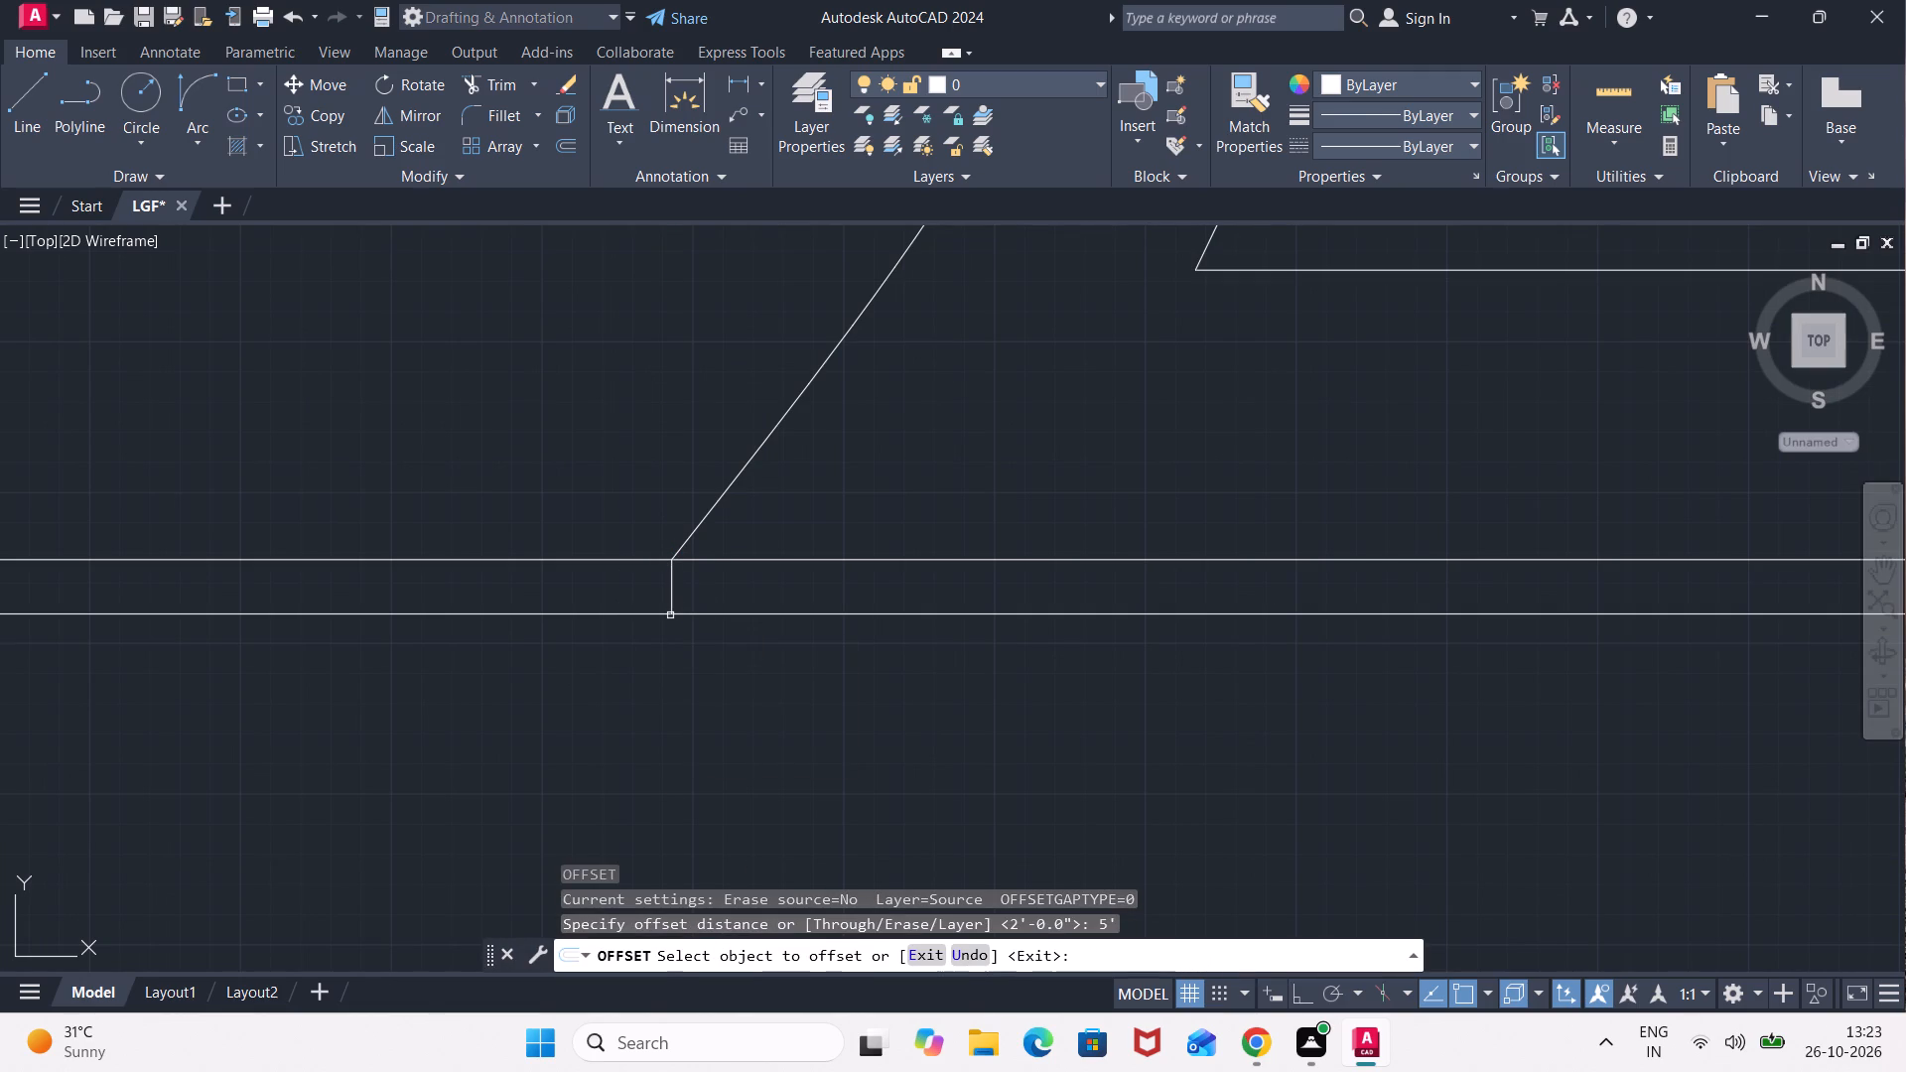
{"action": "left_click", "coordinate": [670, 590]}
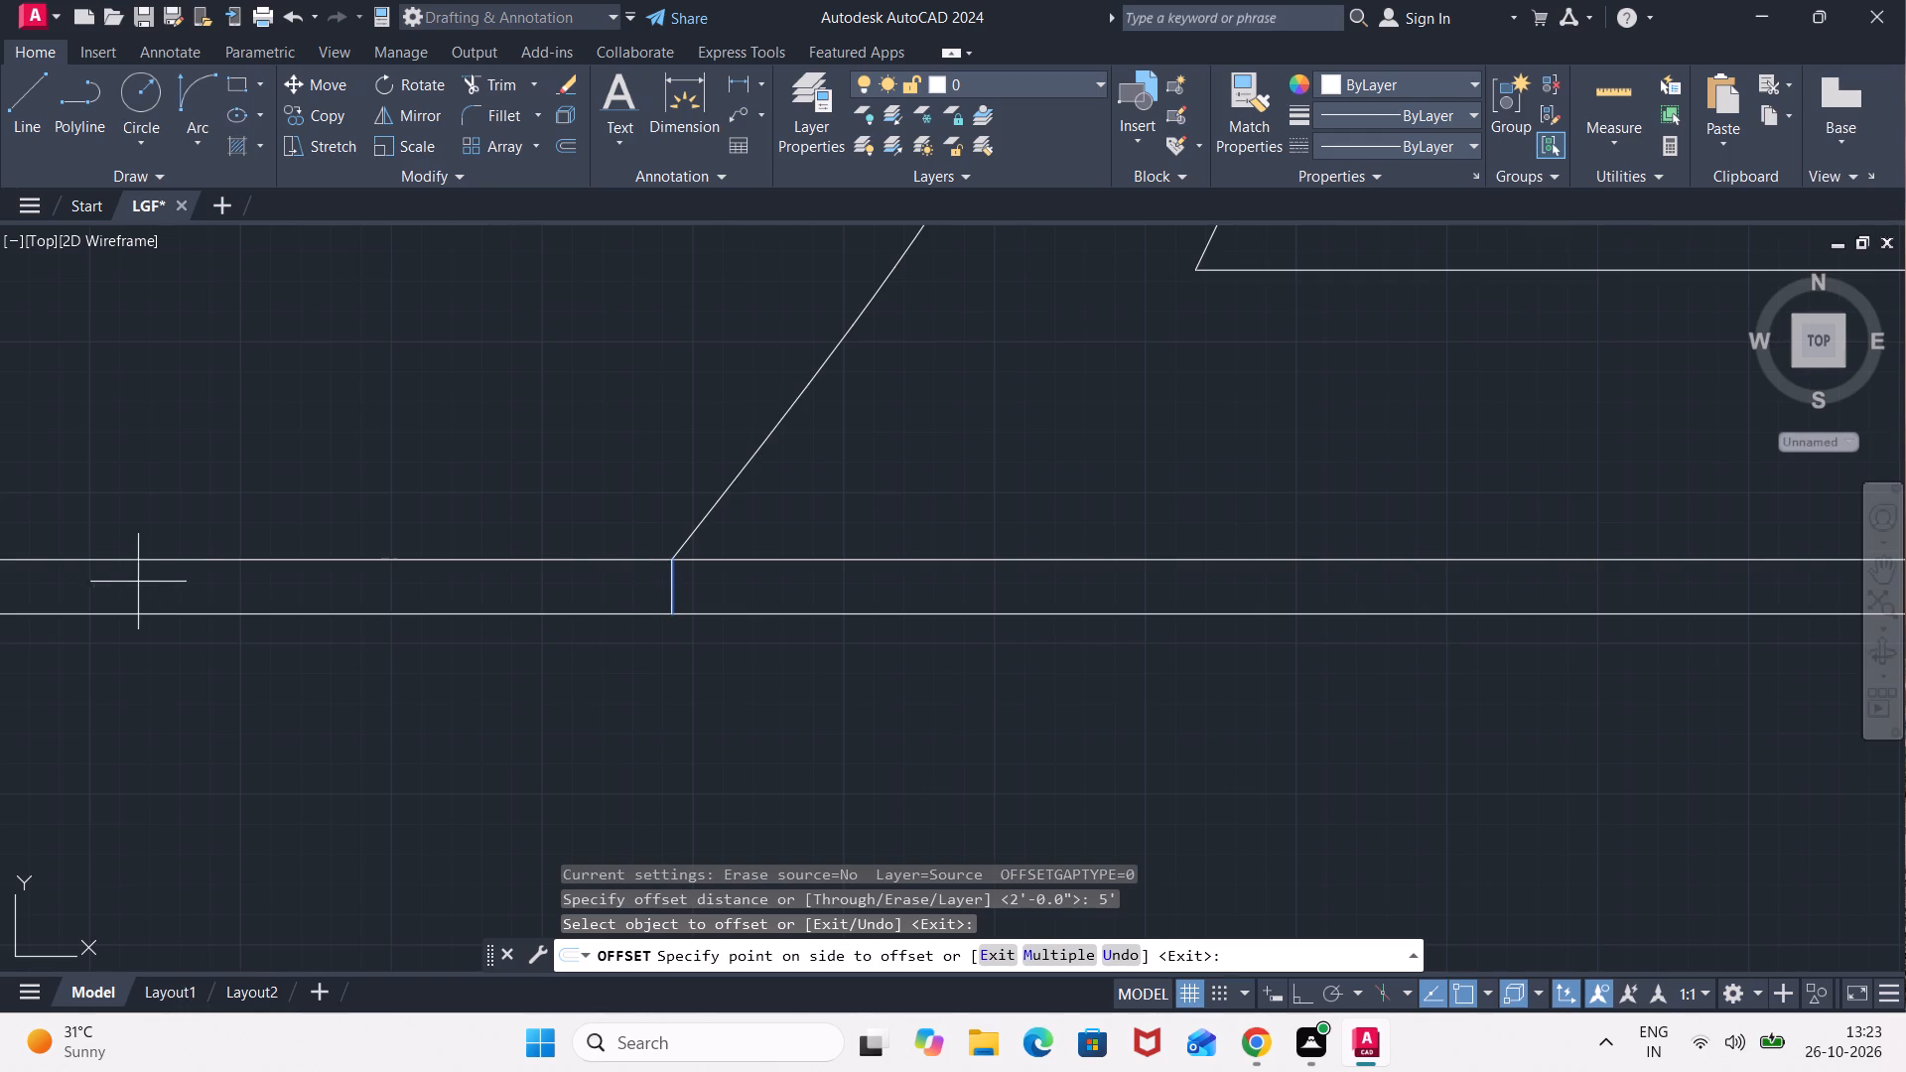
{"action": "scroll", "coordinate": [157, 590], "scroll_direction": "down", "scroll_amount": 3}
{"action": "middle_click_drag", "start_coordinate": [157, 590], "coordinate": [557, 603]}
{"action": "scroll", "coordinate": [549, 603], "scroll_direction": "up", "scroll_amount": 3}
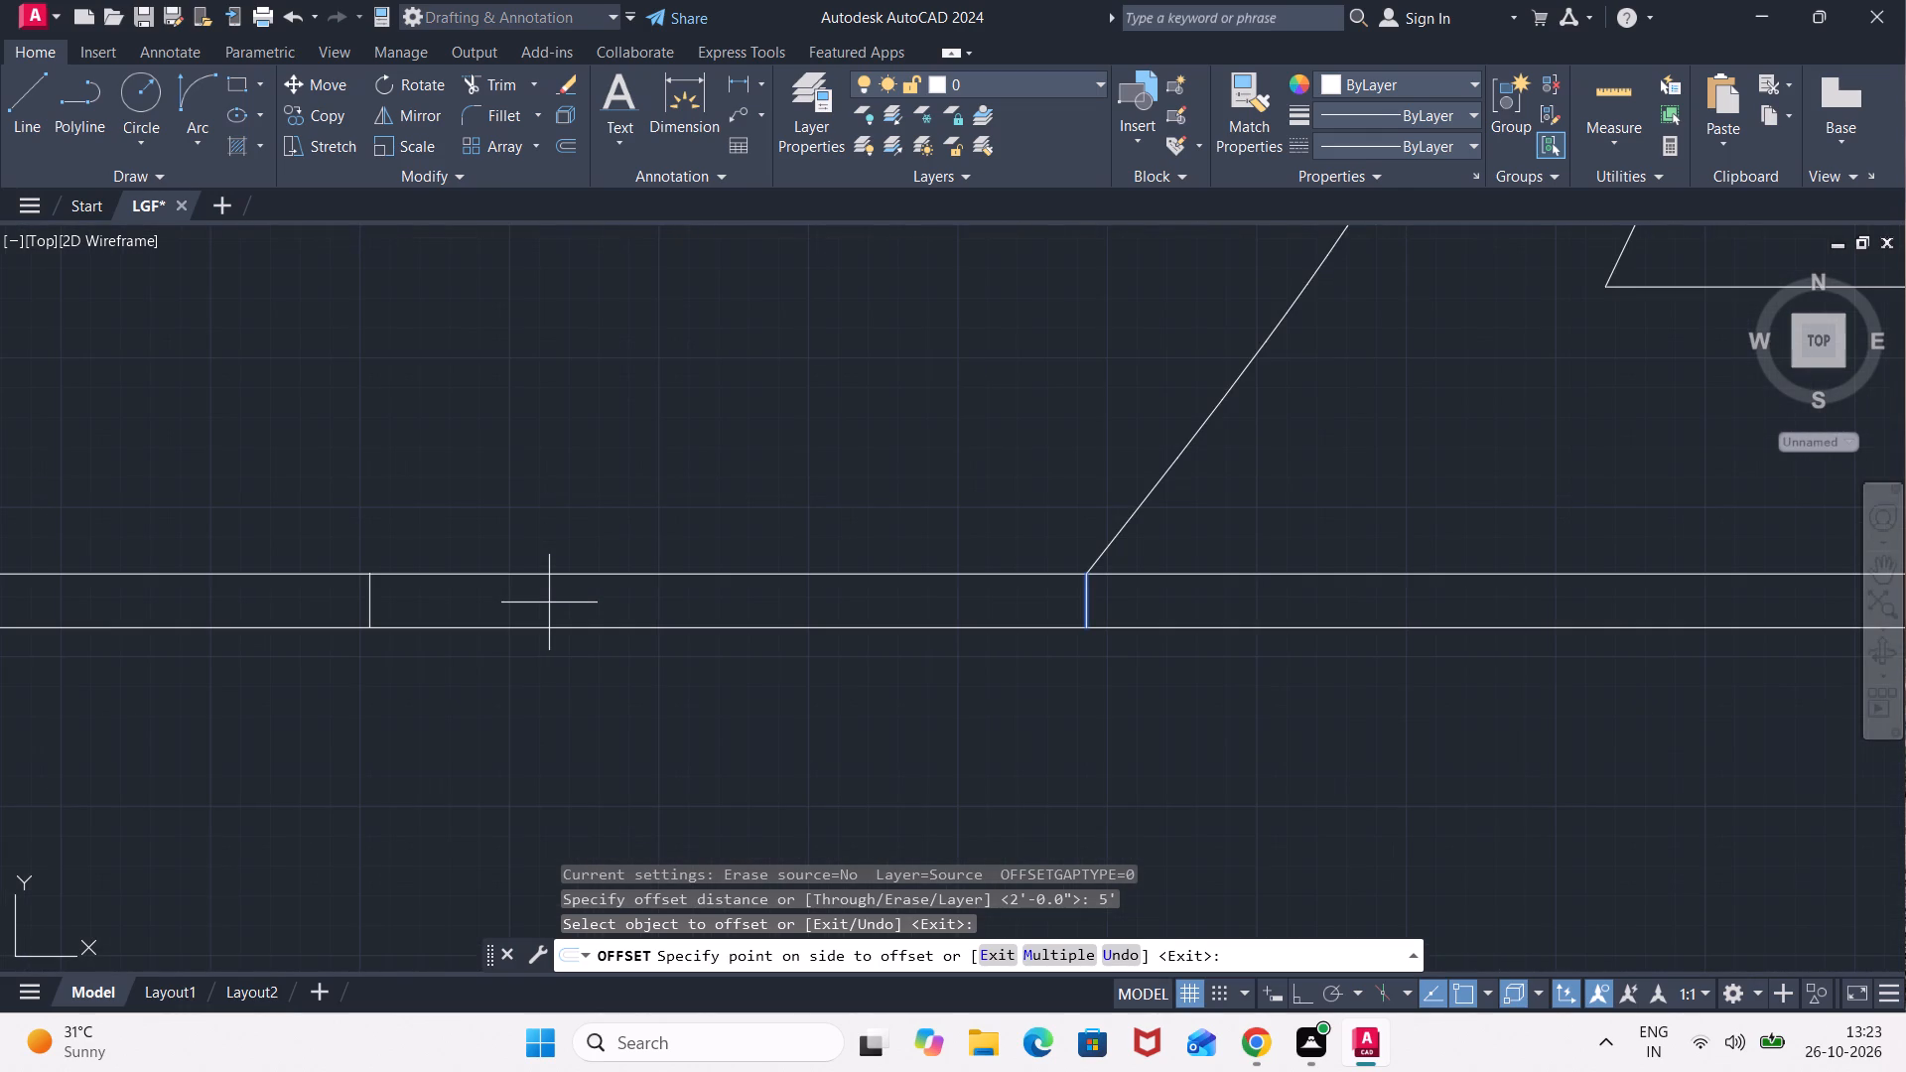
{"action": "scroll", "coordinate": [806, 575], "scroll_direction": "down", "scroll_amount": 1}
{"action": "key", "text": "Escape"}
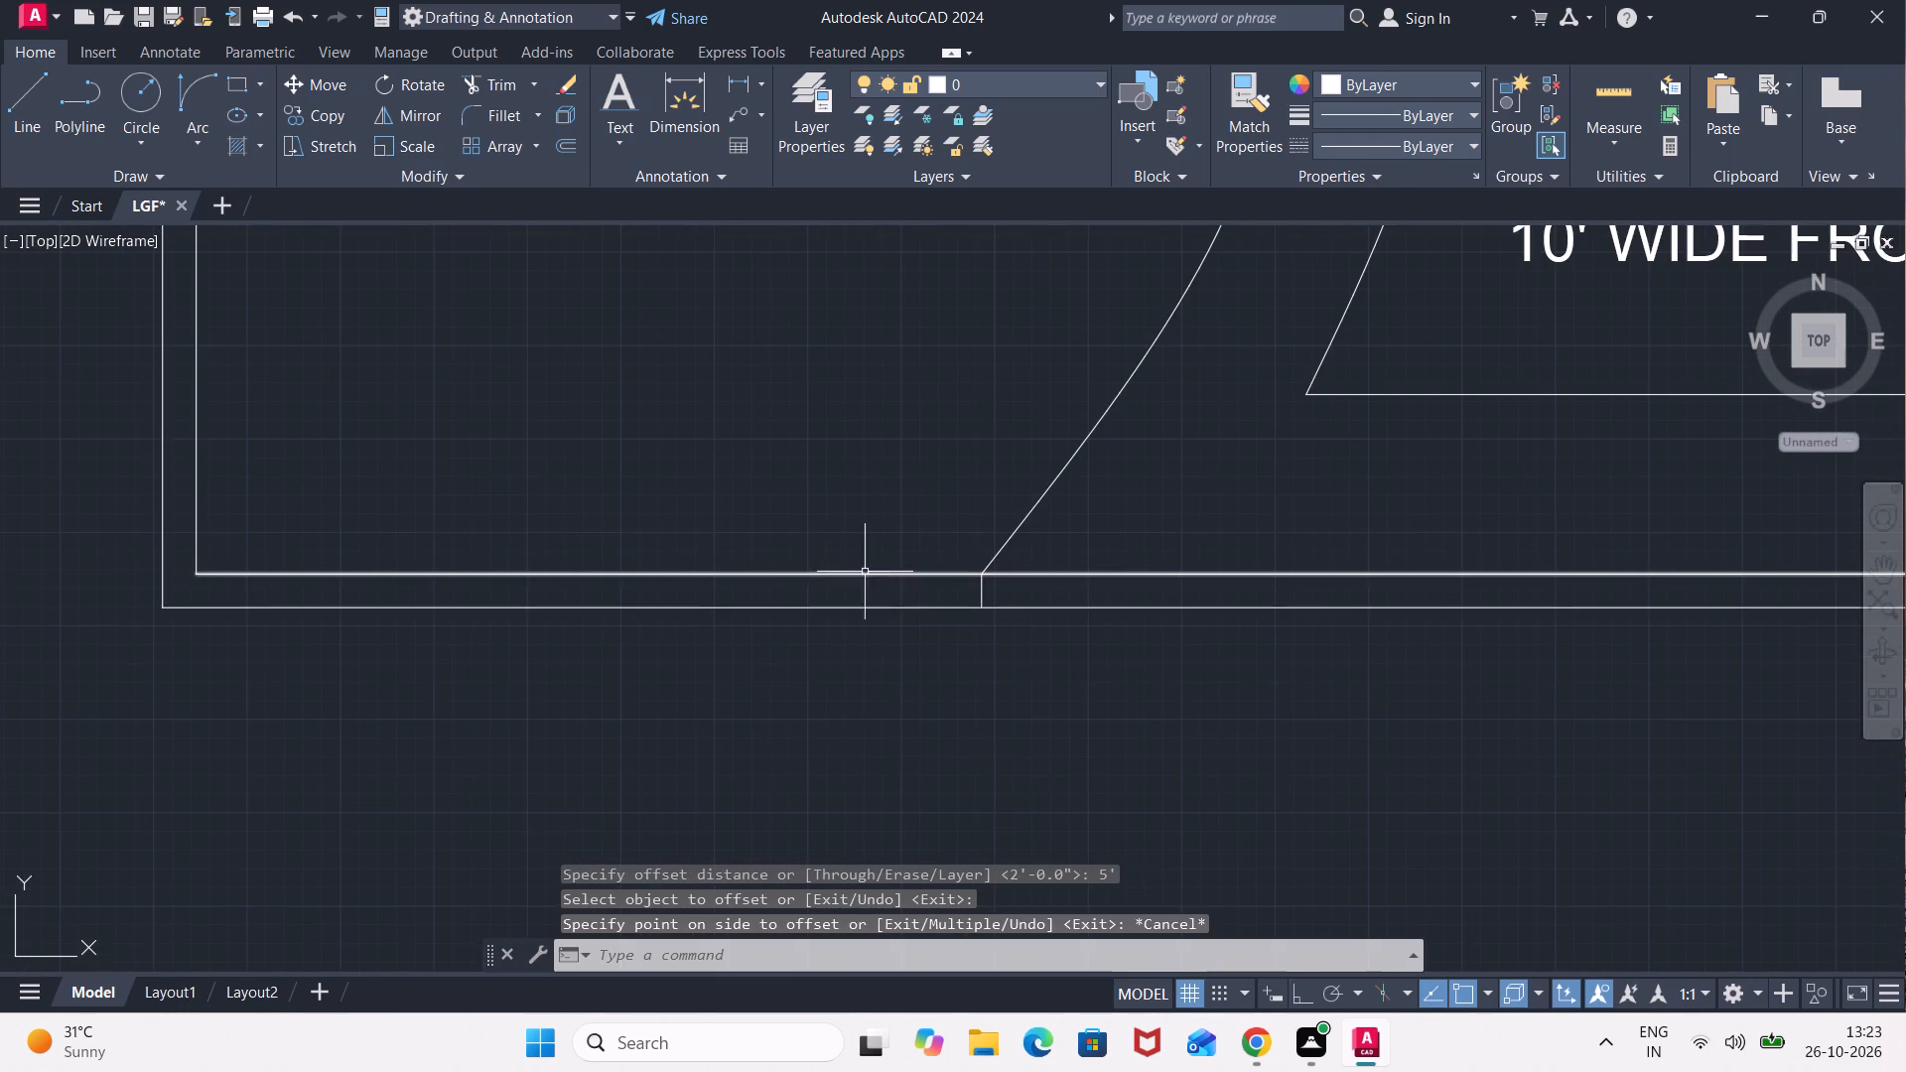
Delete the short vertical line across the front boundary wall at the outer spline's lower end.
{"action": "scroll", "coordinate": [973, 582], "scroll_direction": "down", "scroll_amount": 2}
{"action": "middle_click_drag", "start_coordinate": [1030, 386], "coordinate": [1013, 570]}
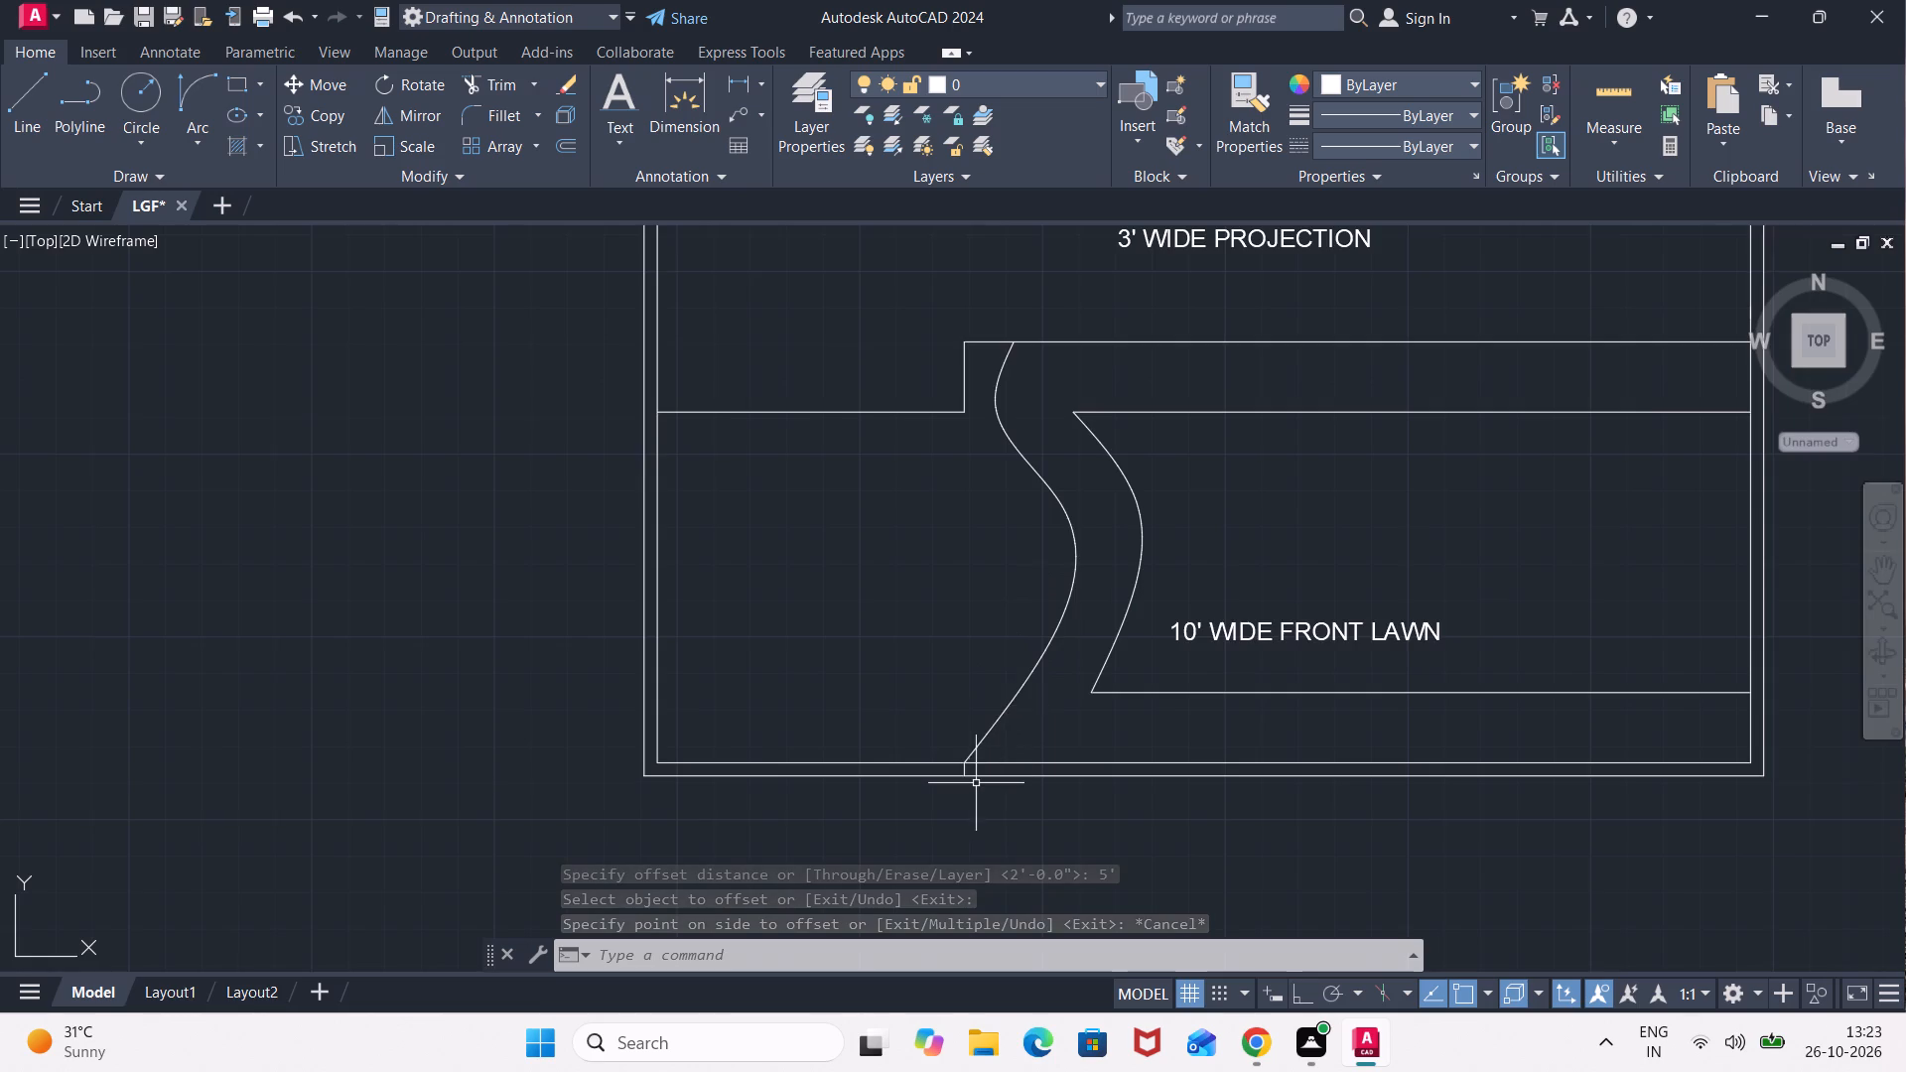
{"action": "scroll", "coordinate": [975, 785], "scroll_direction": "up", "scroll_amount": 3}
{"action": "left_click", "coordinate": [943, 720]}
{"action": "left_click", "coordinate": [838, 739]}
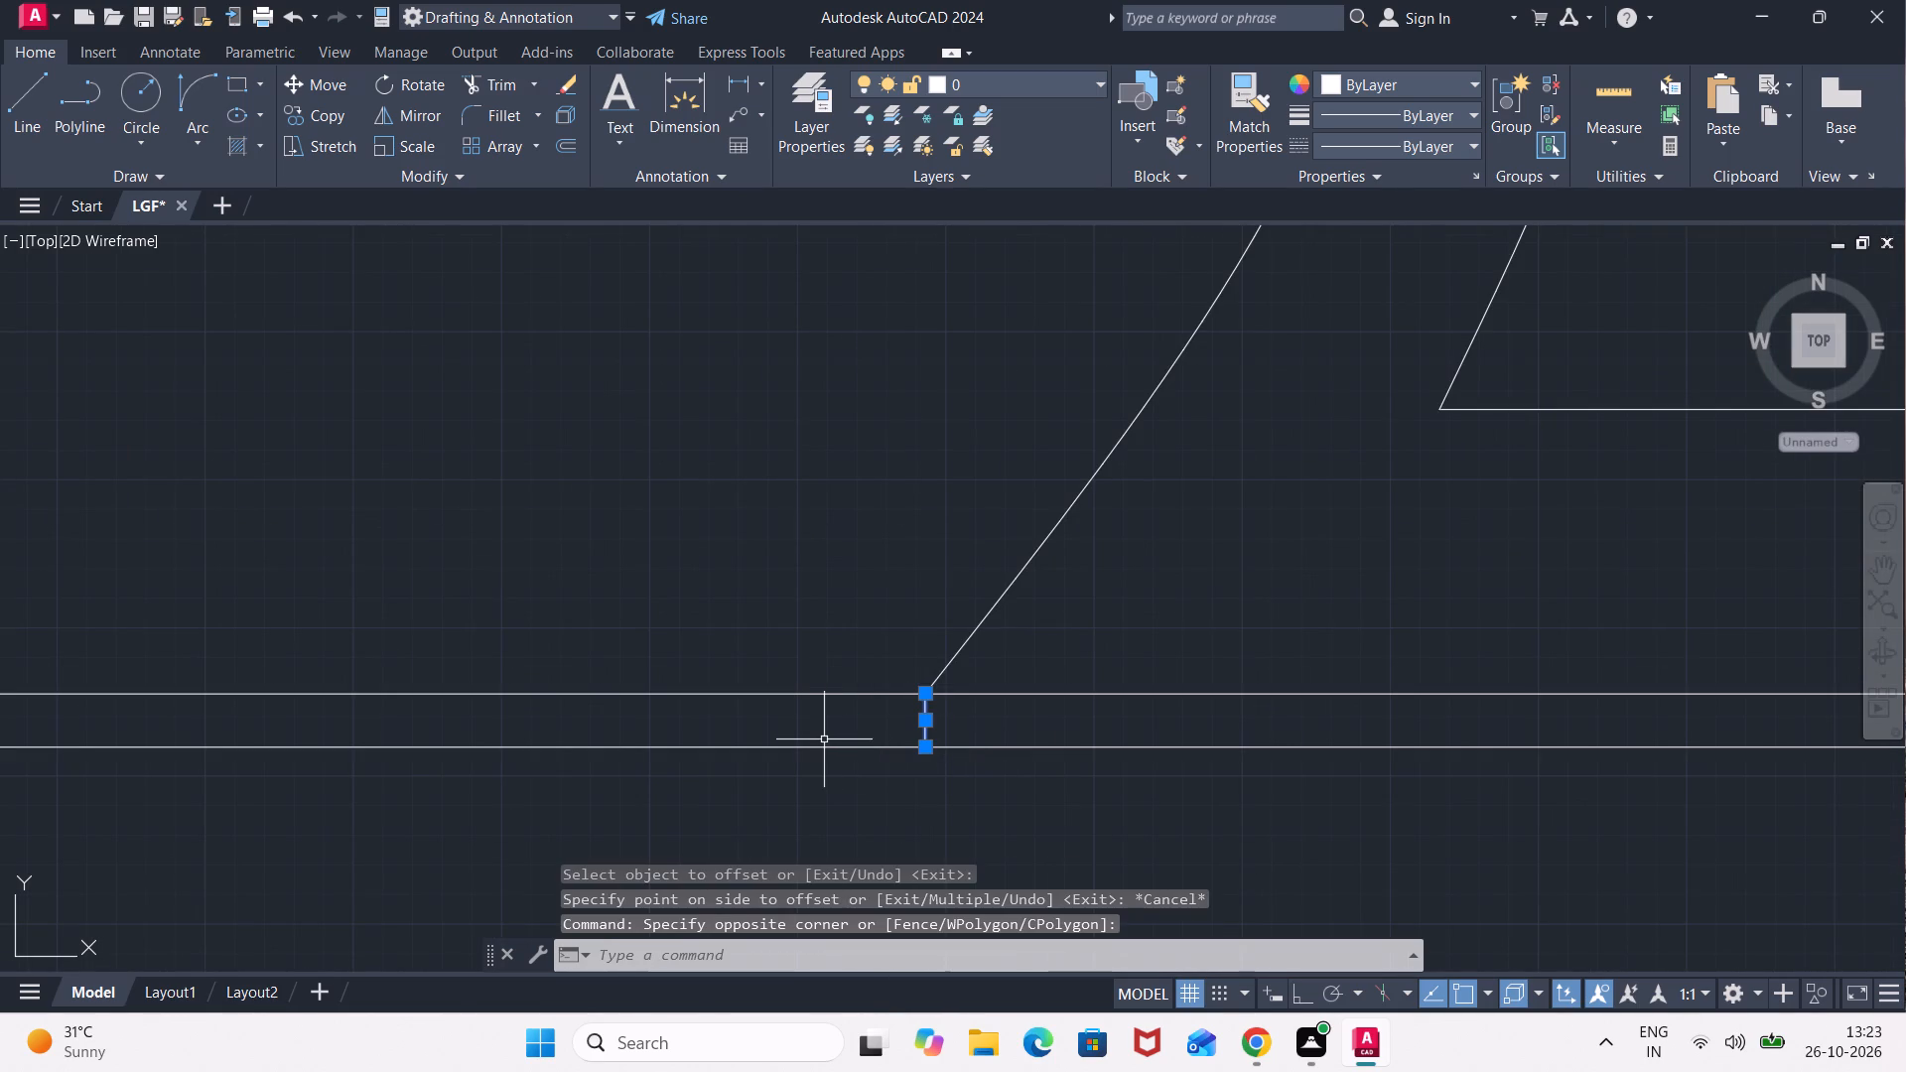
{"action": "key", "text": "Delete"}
Draw a short vertical line across the front boundary wall's thickness, slightly west of the outer spline's lower end.
{"action": "key", "text": "l"}
{"action": "key", "text": "Return"}
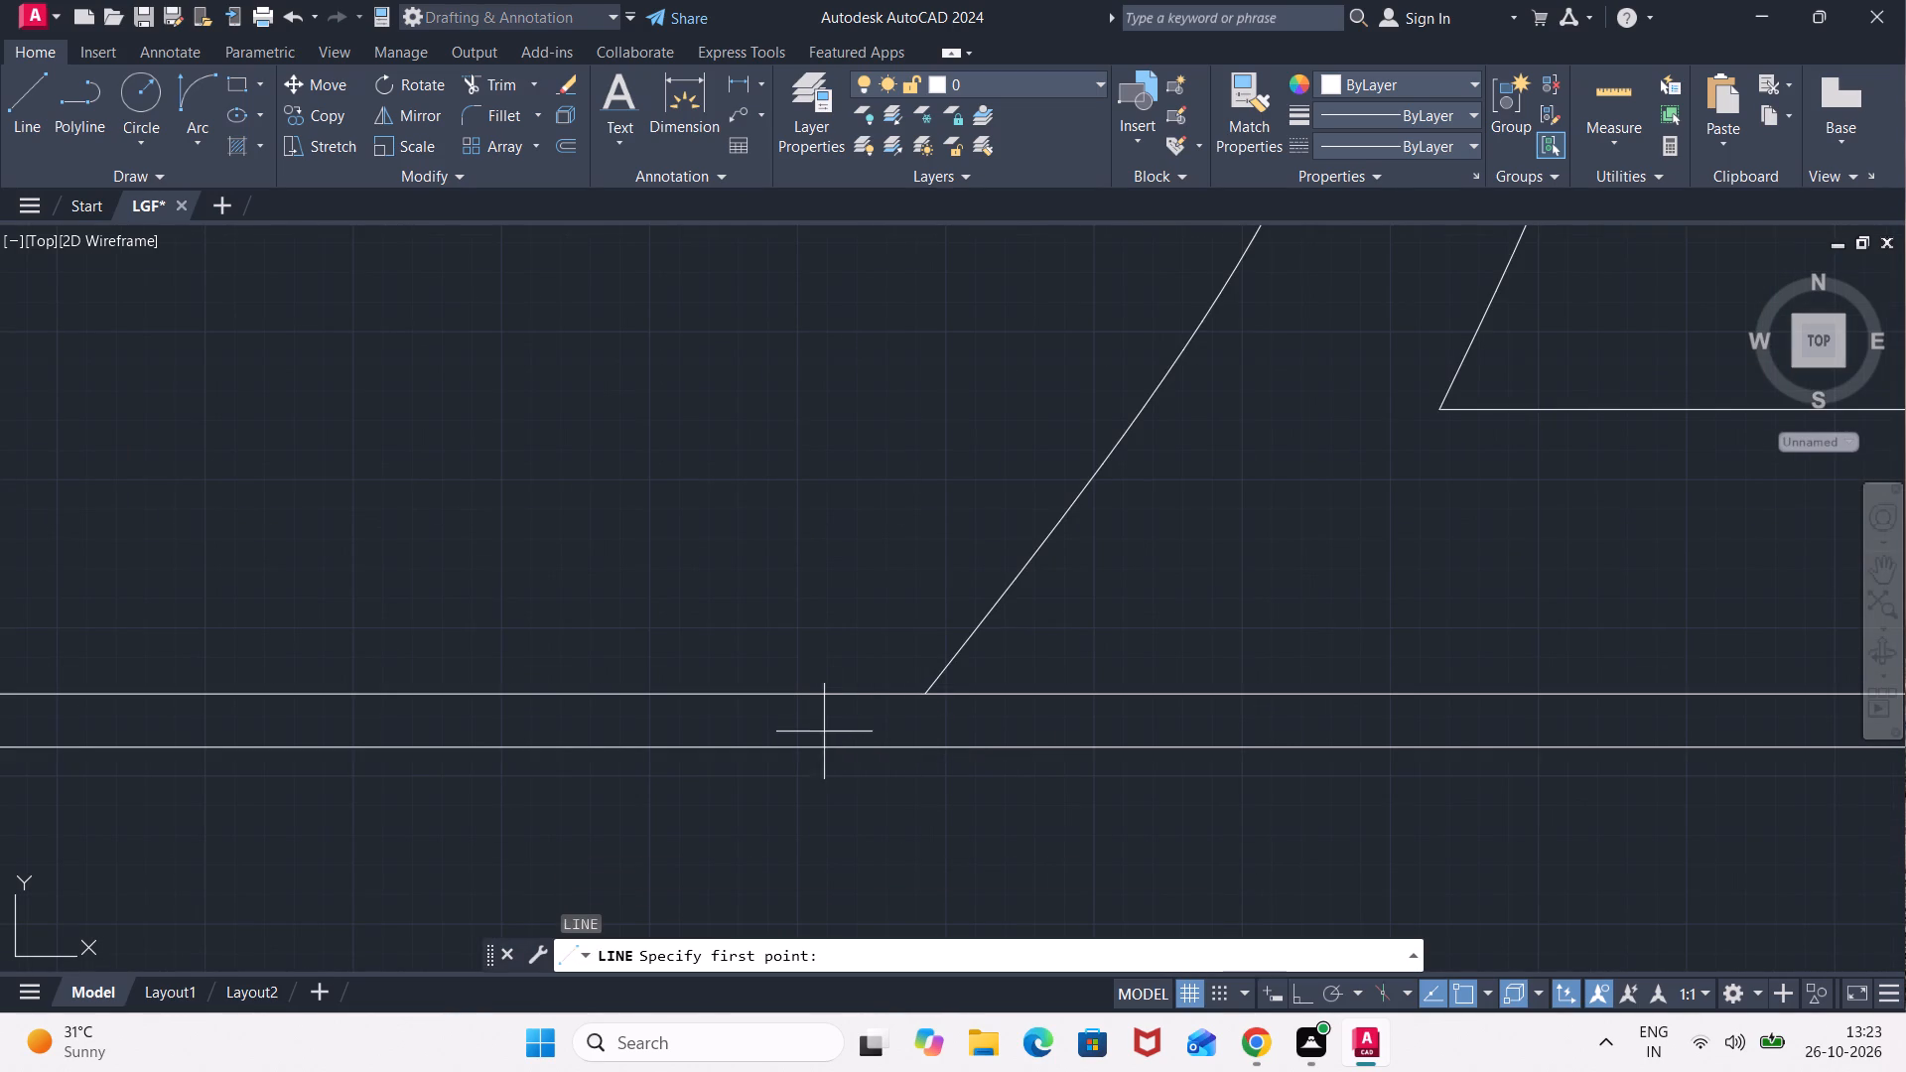
{"action": "scroll", "coordinate": [938, 658], "scroll_direction": "down", "scroll_amount": 3}
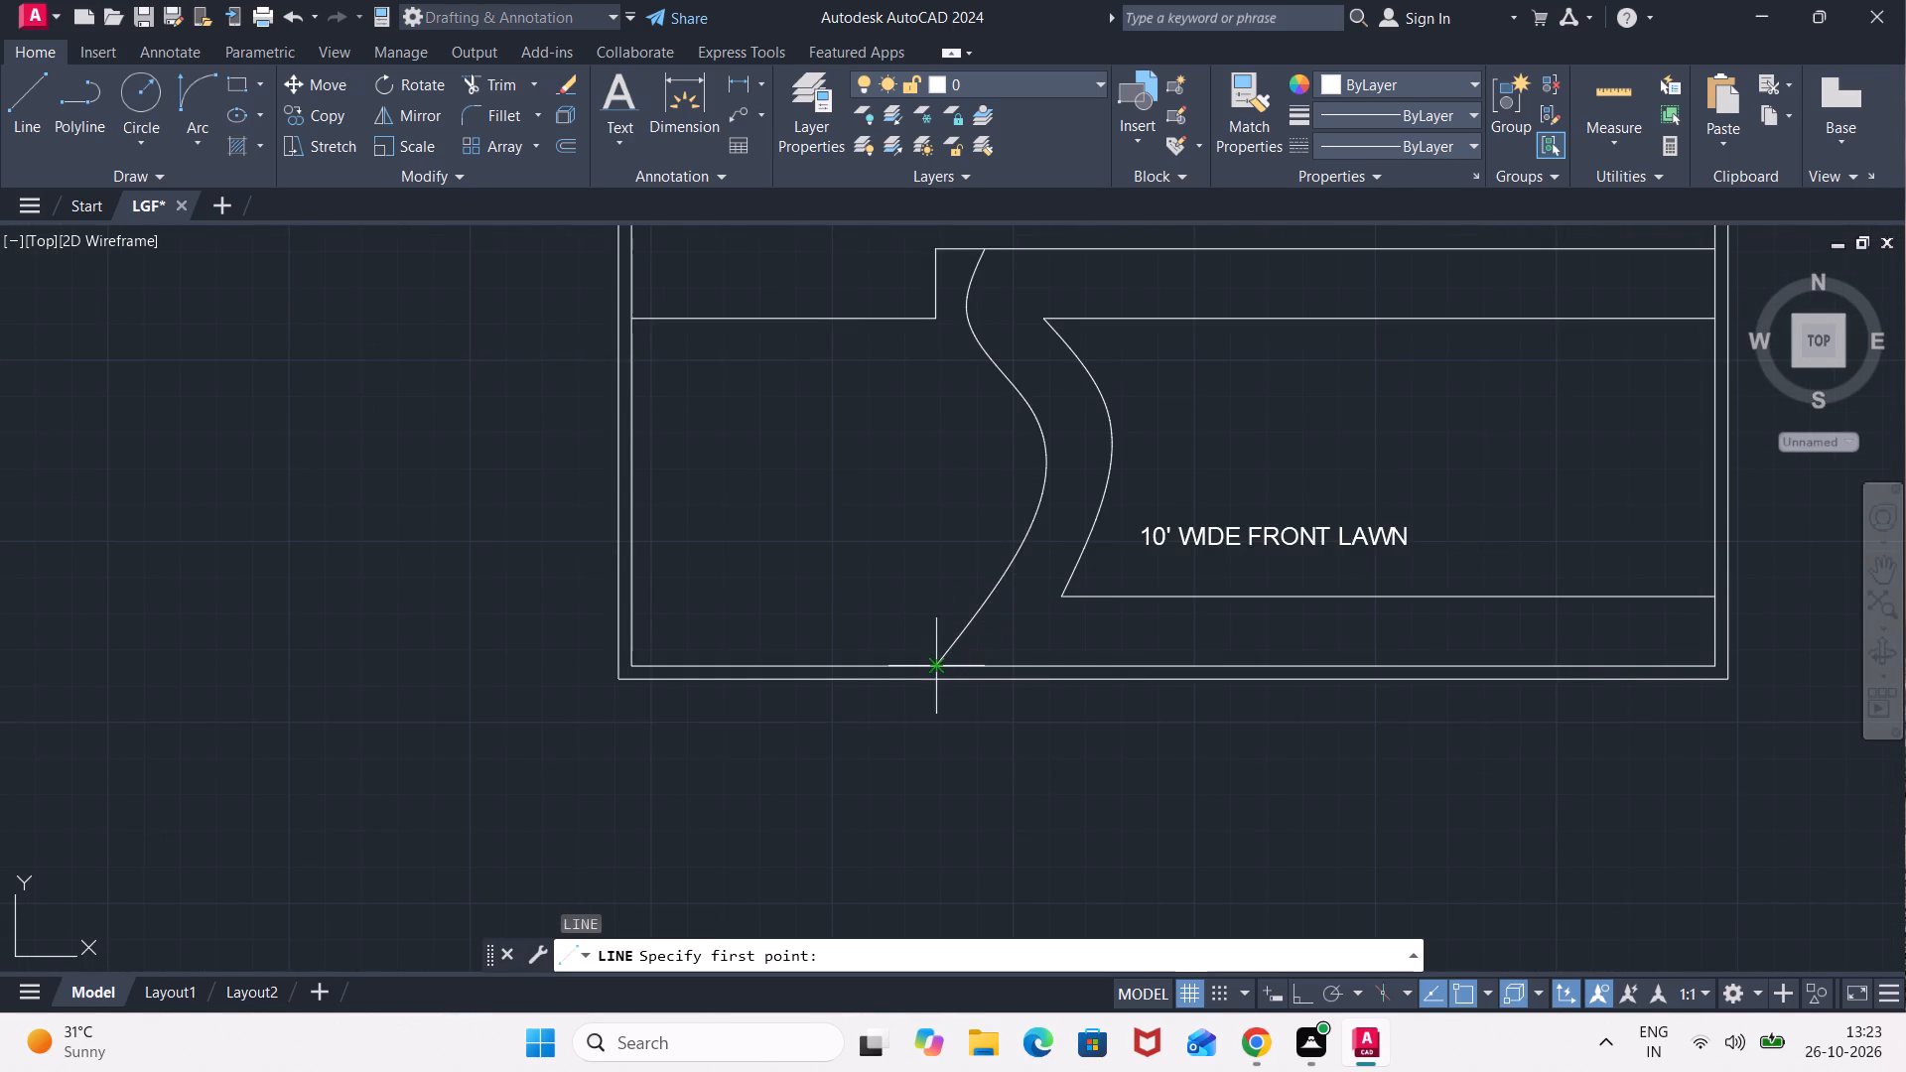
{"action": "left_click", "coordinate": [912, 664]}
{"action": "left_click", "coordinate": [911, 684]}
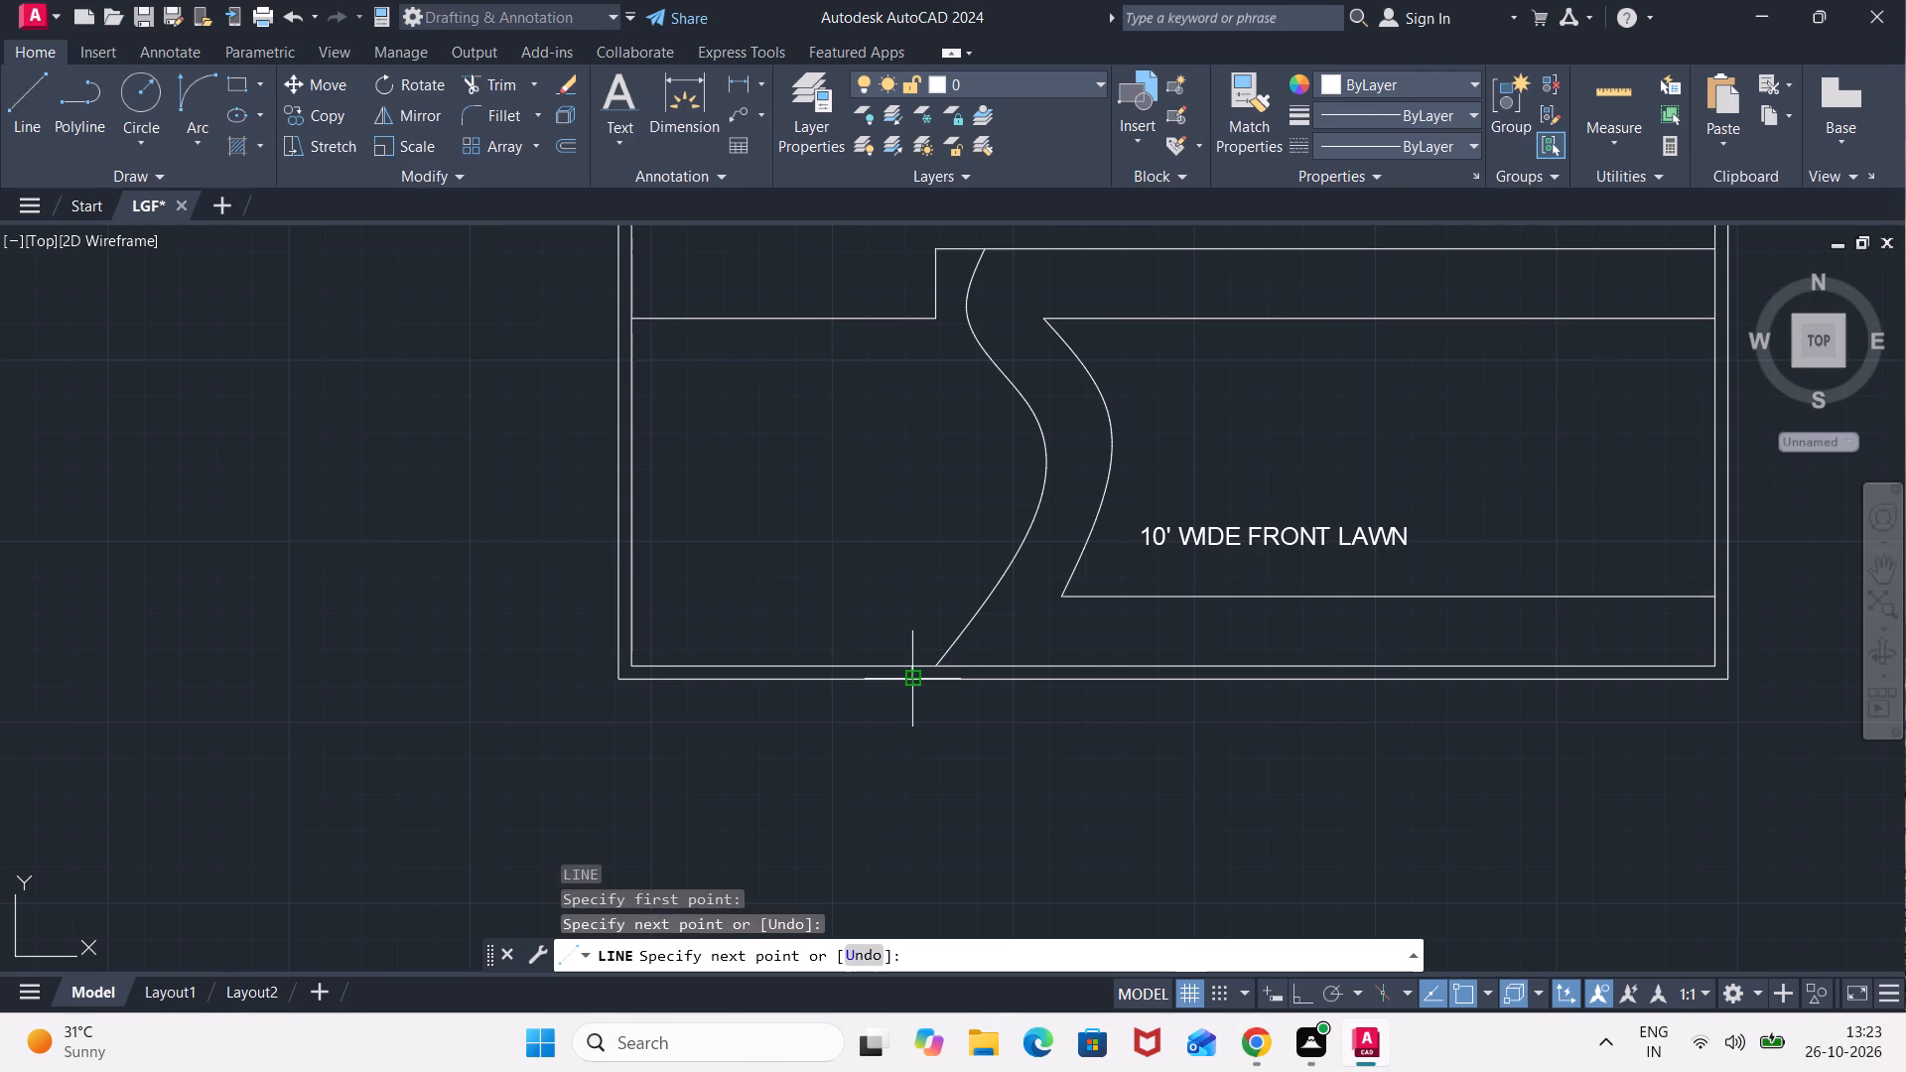
{"action": "key", "text": "Escape"}
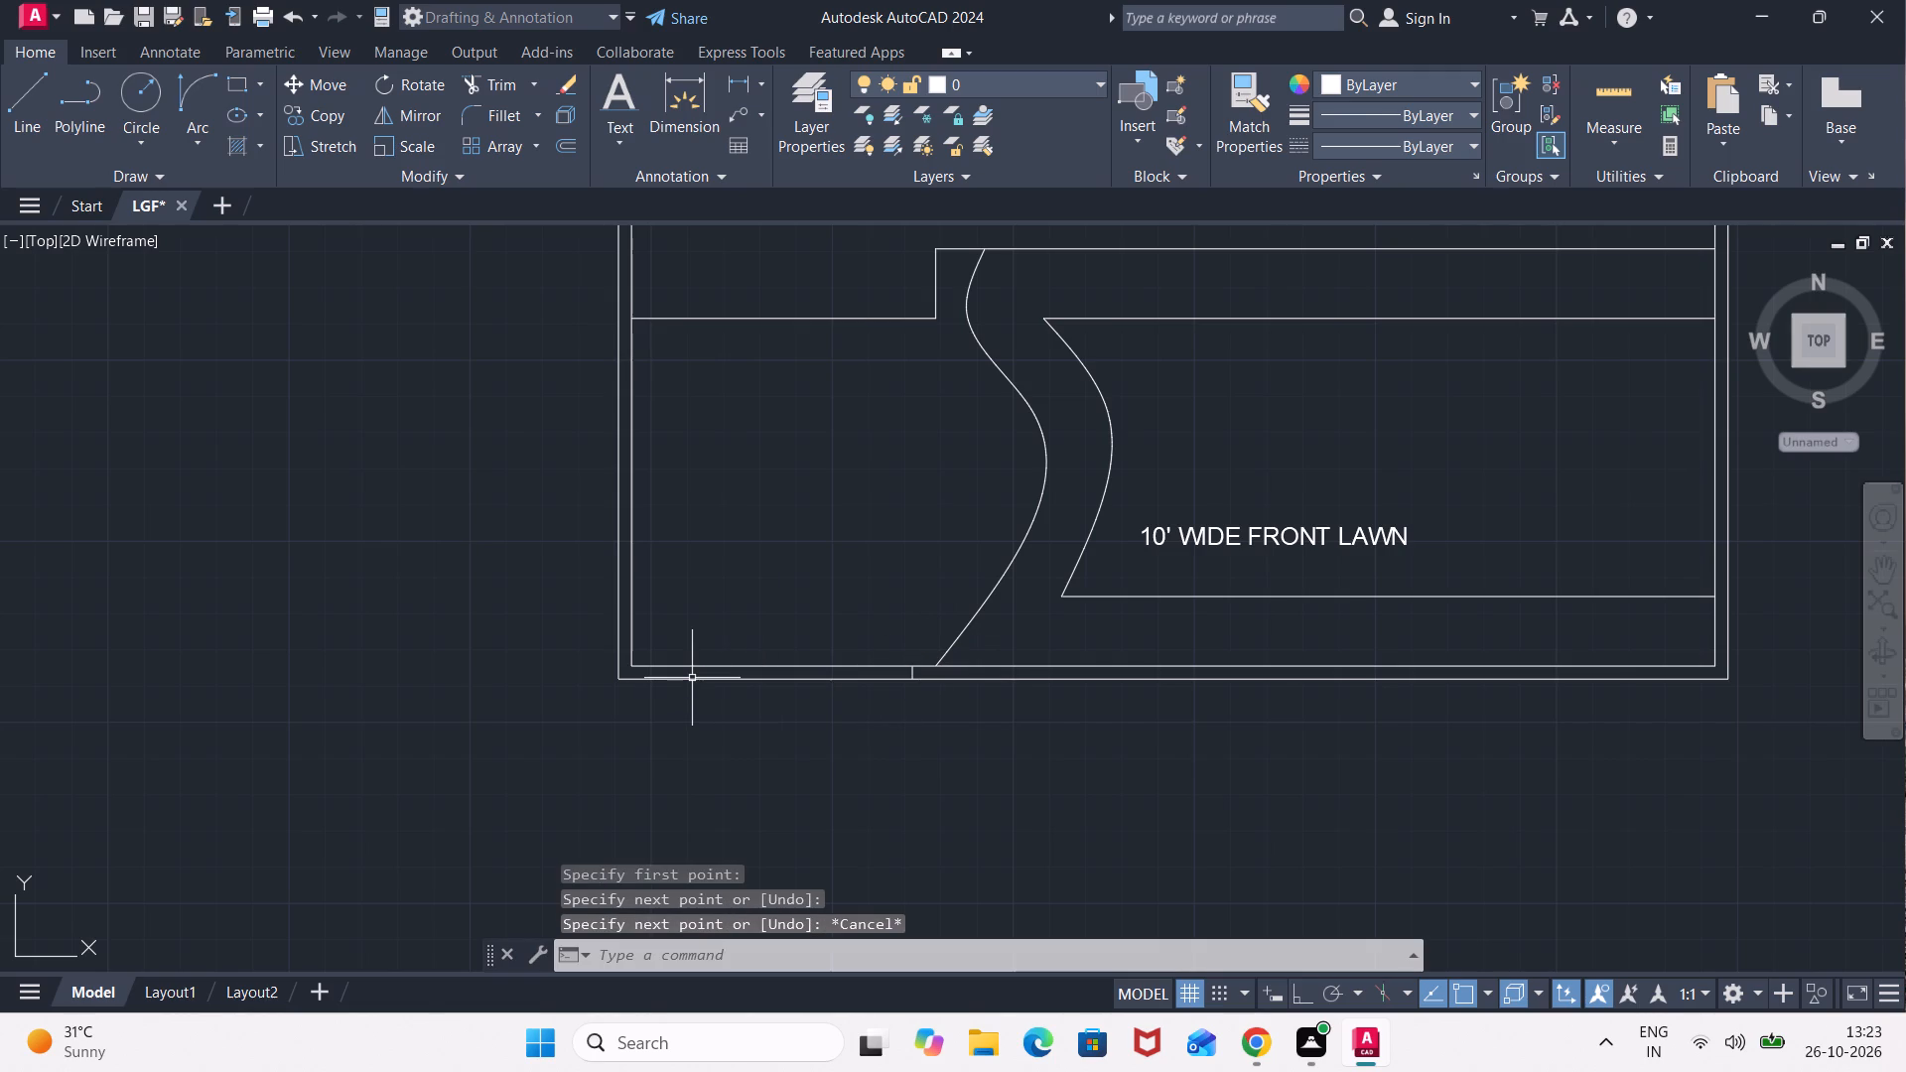
Offset the short vertical line in the front boundary wall 6' to the west.
{"action": "key", "text": "o"}
{"action": "key", "text": "Return"}
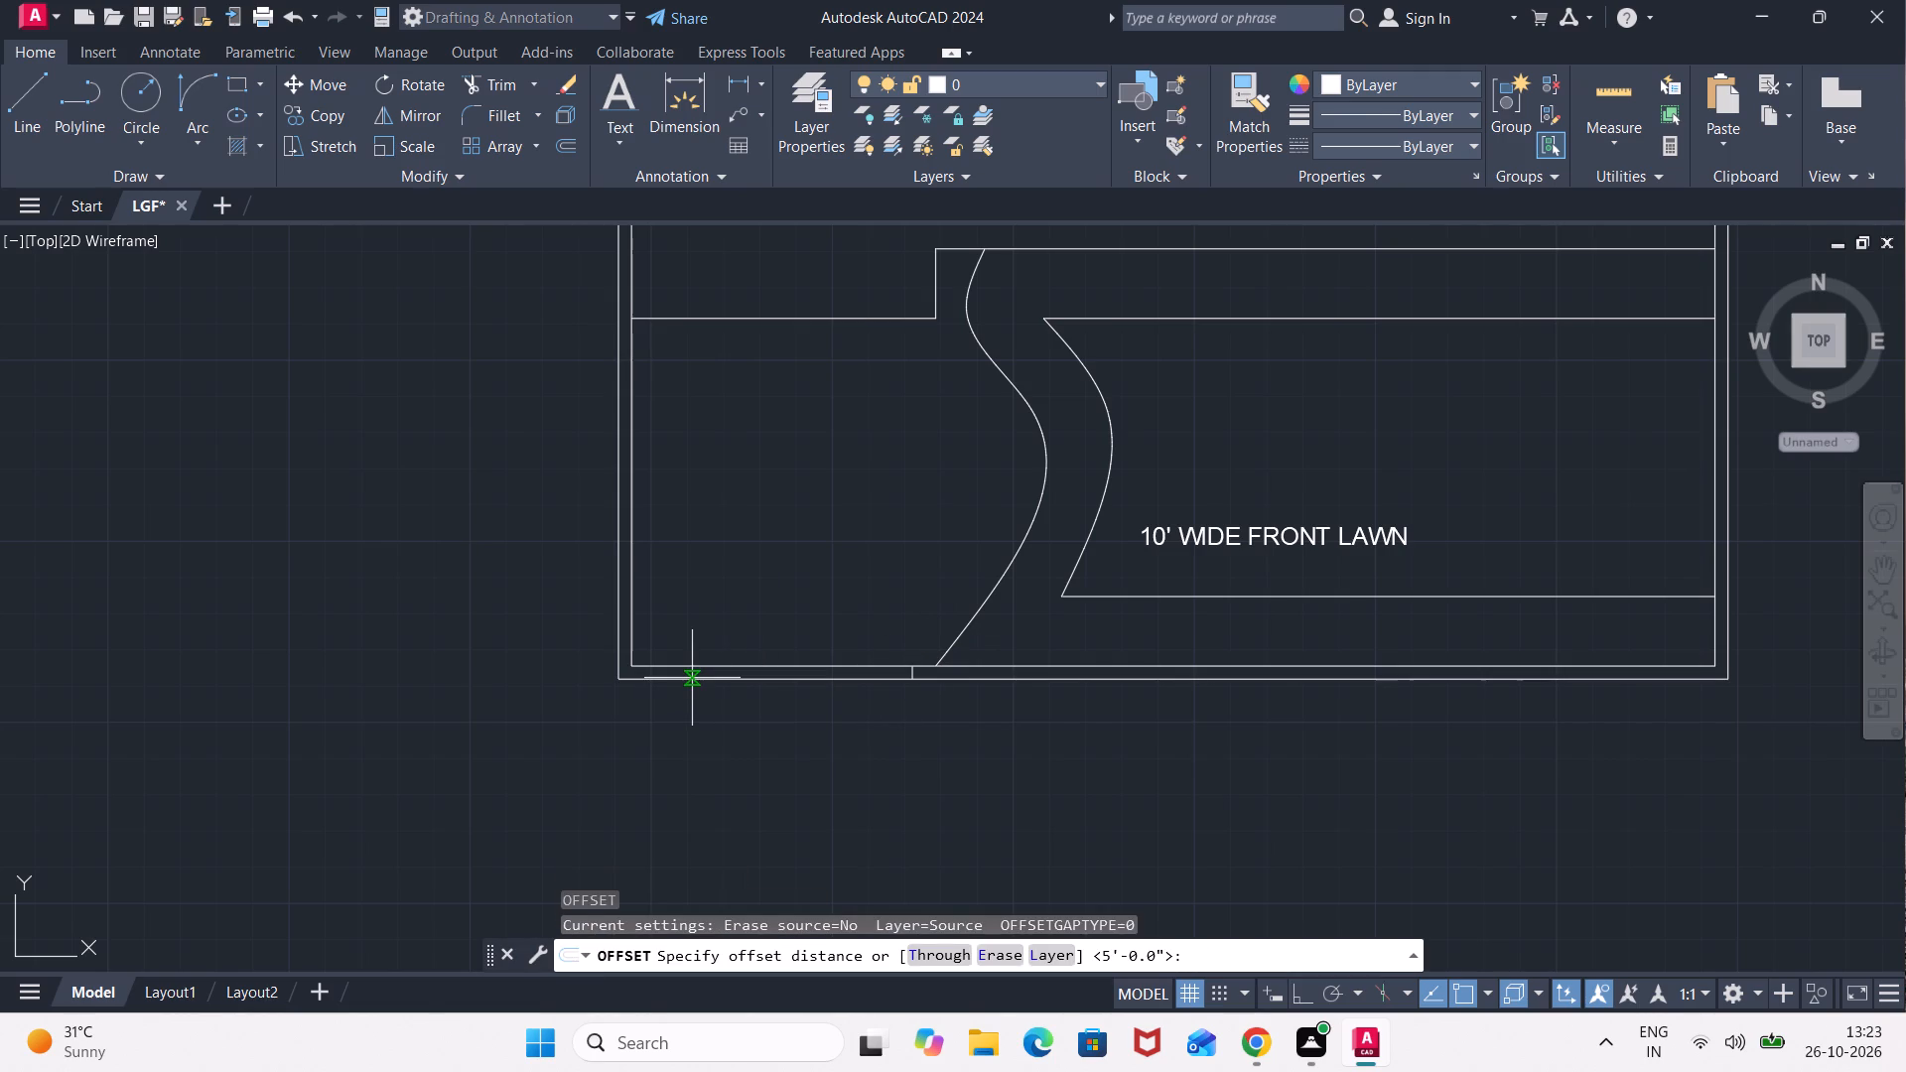
{"action": "type", "text": "6'"}
{"action": "key", "text": "Return"}
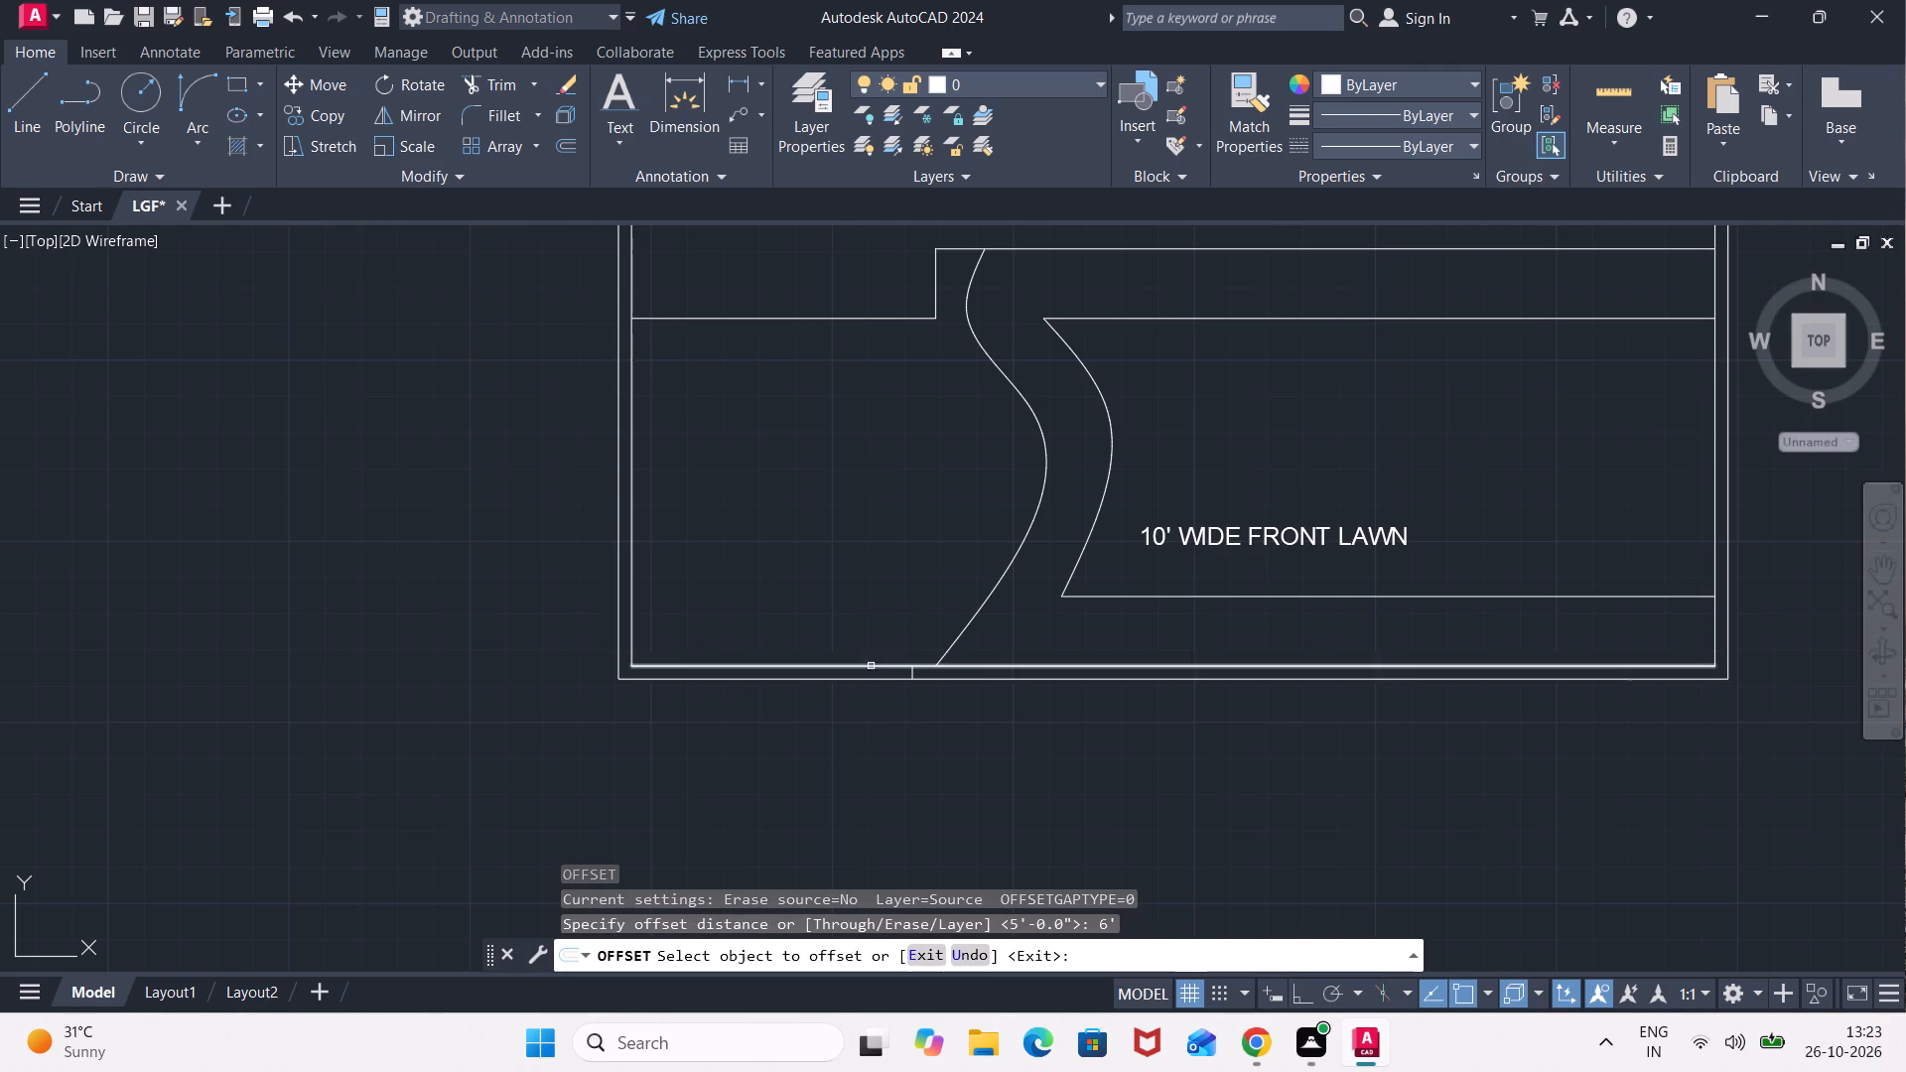
{"action": "left_click", "coordinate": [910, 671]}
{"action": "left_click", "coordinate": [668, 675]}
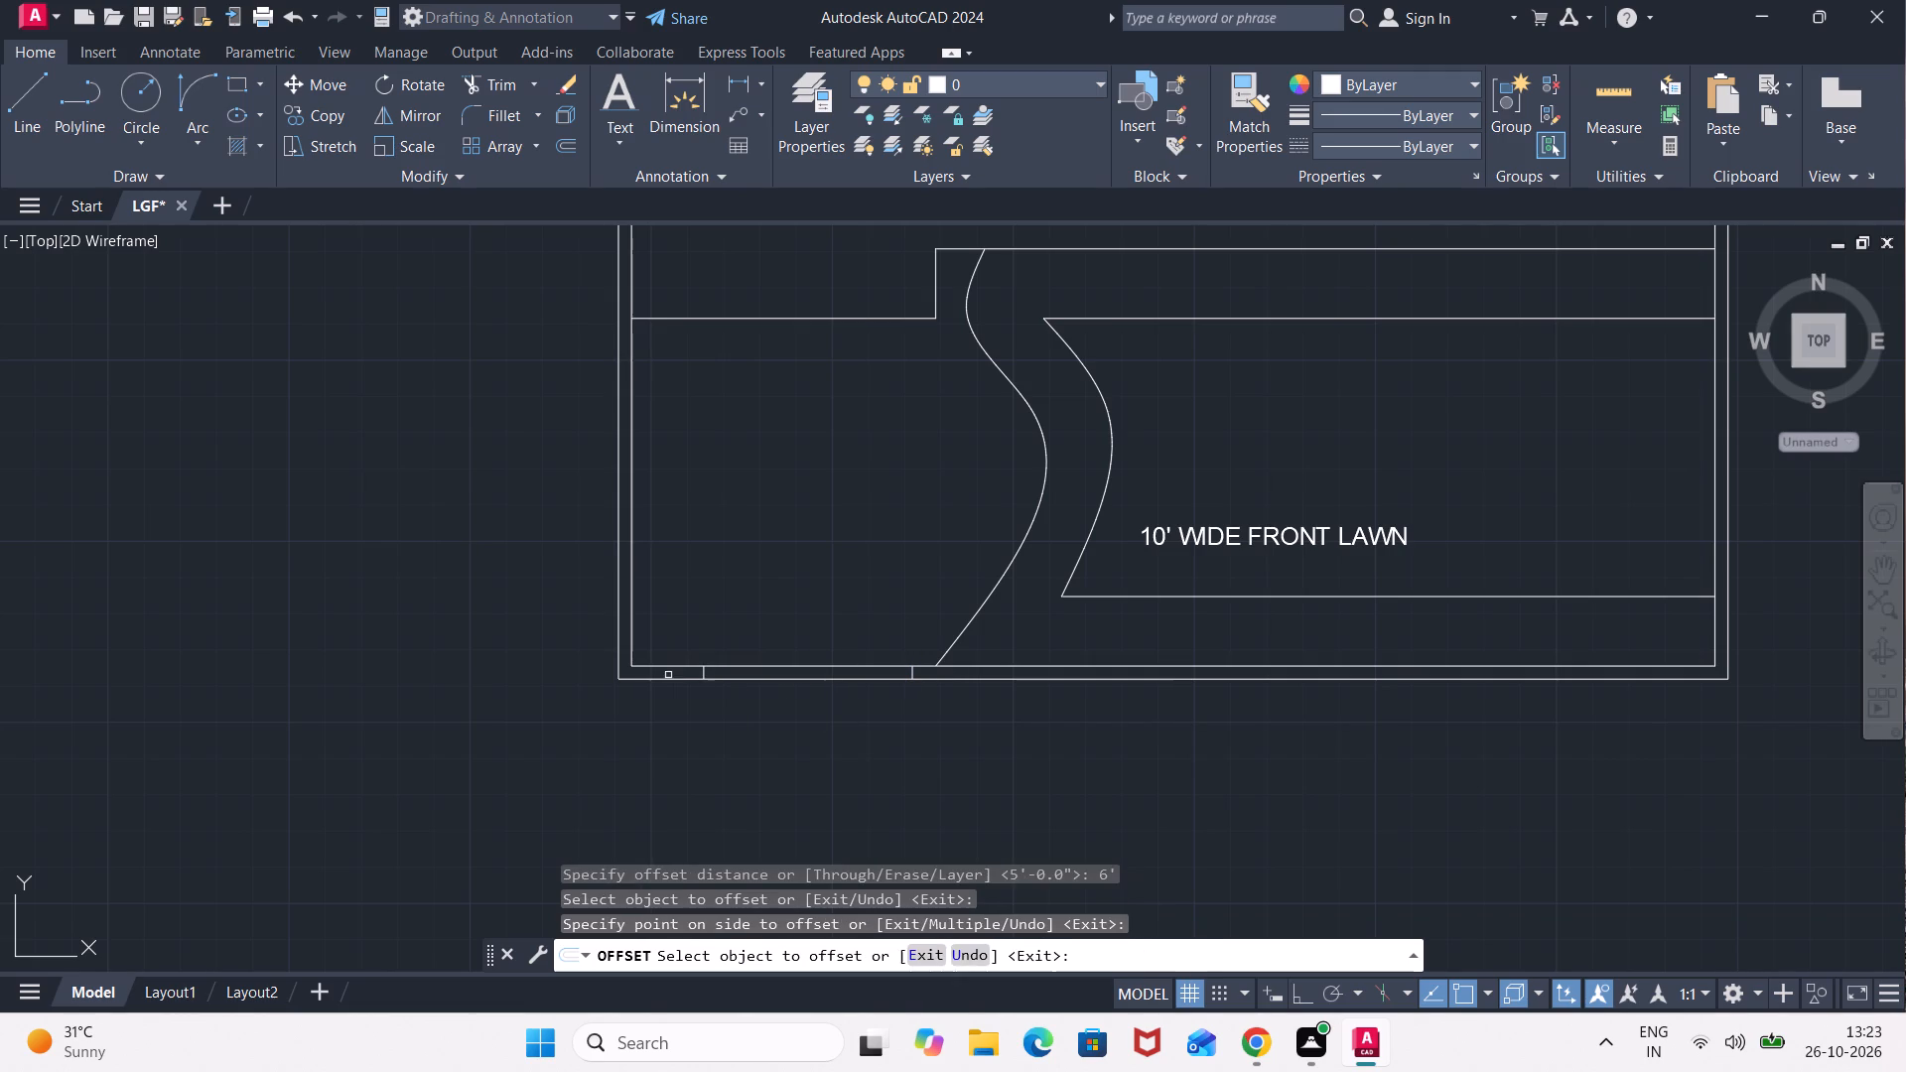
{"action": "key", "text": "Escape"}
Move the outer spline's lower end onto the upper end of the eastern short line in the front boundary wall.
{"action": "left_click", "coordinate": [942, 655]}
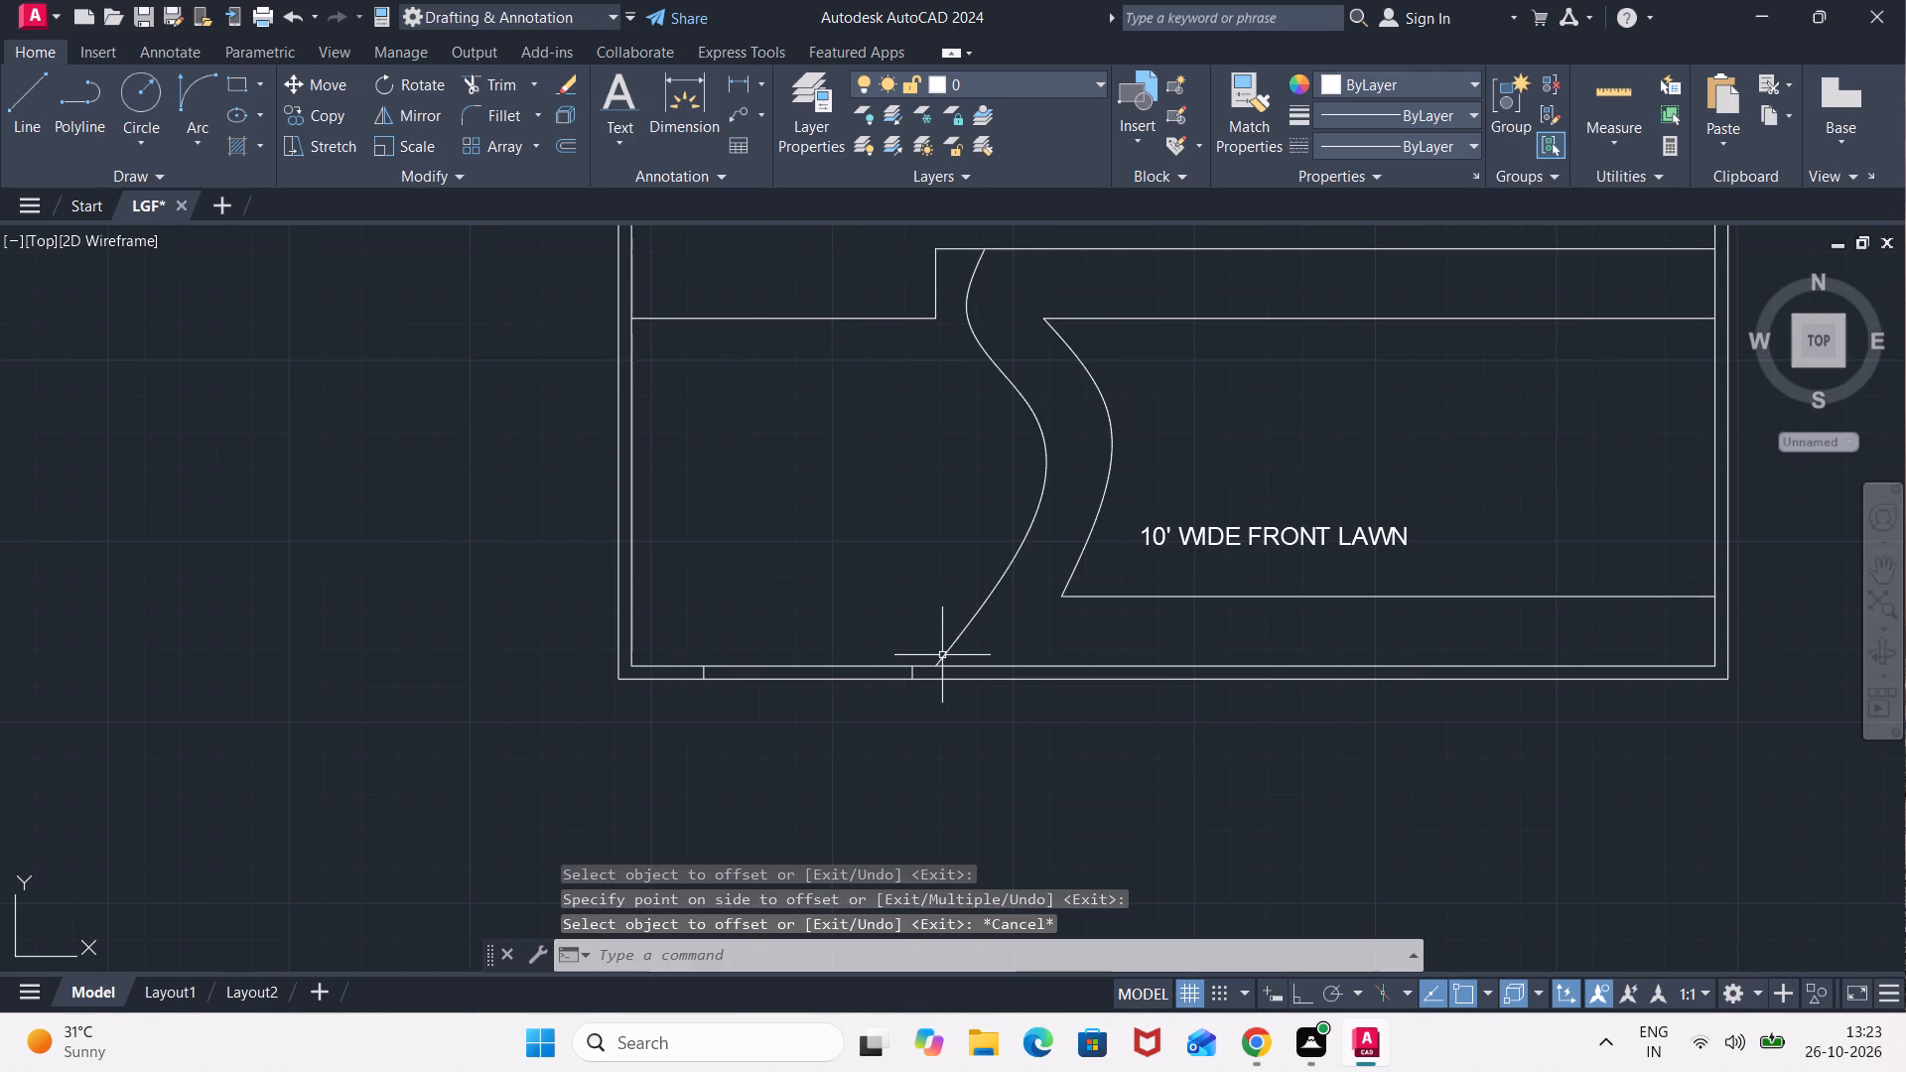
{"action": "left_click", "coordinate": [930, 662]}
{"action": "left_click", "coordinate": [908, 669]}
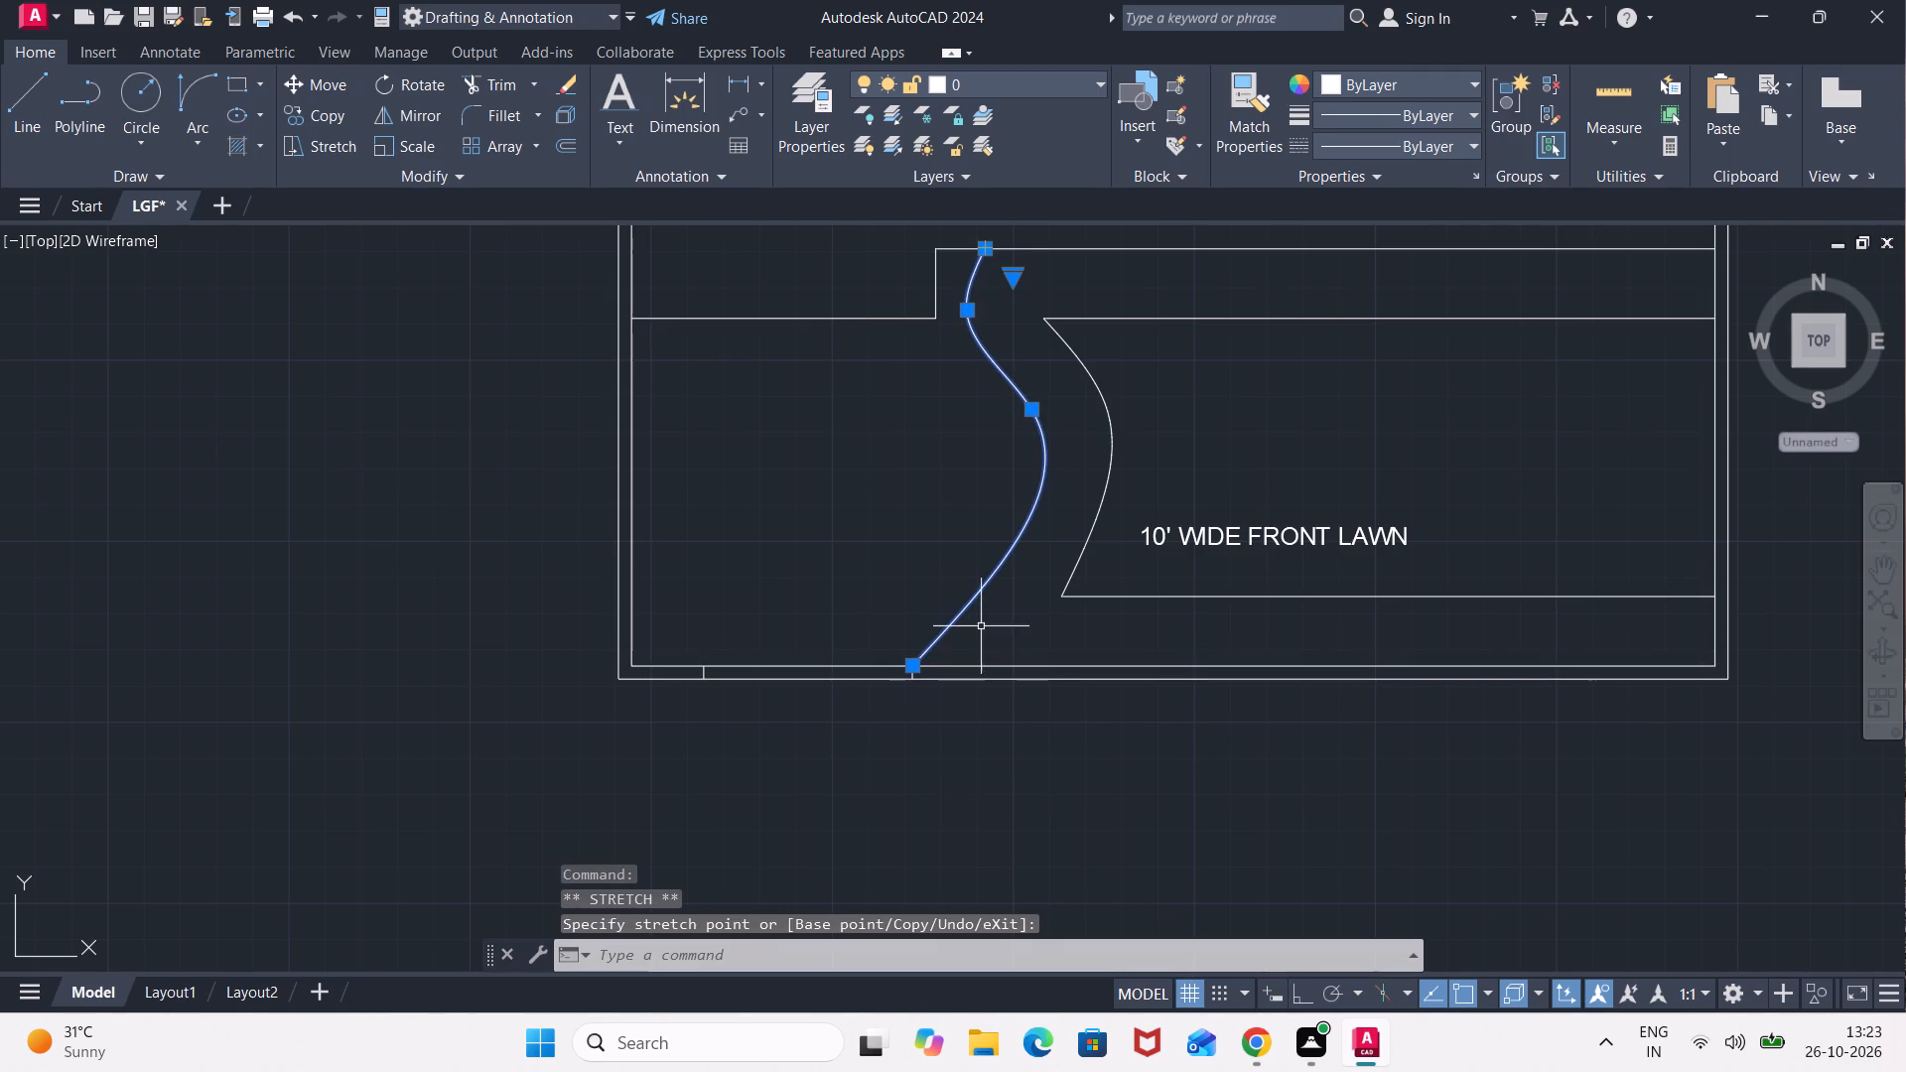
{"action": "key", "text": "Escape"}
{"action": "key", "text": "Escape"}
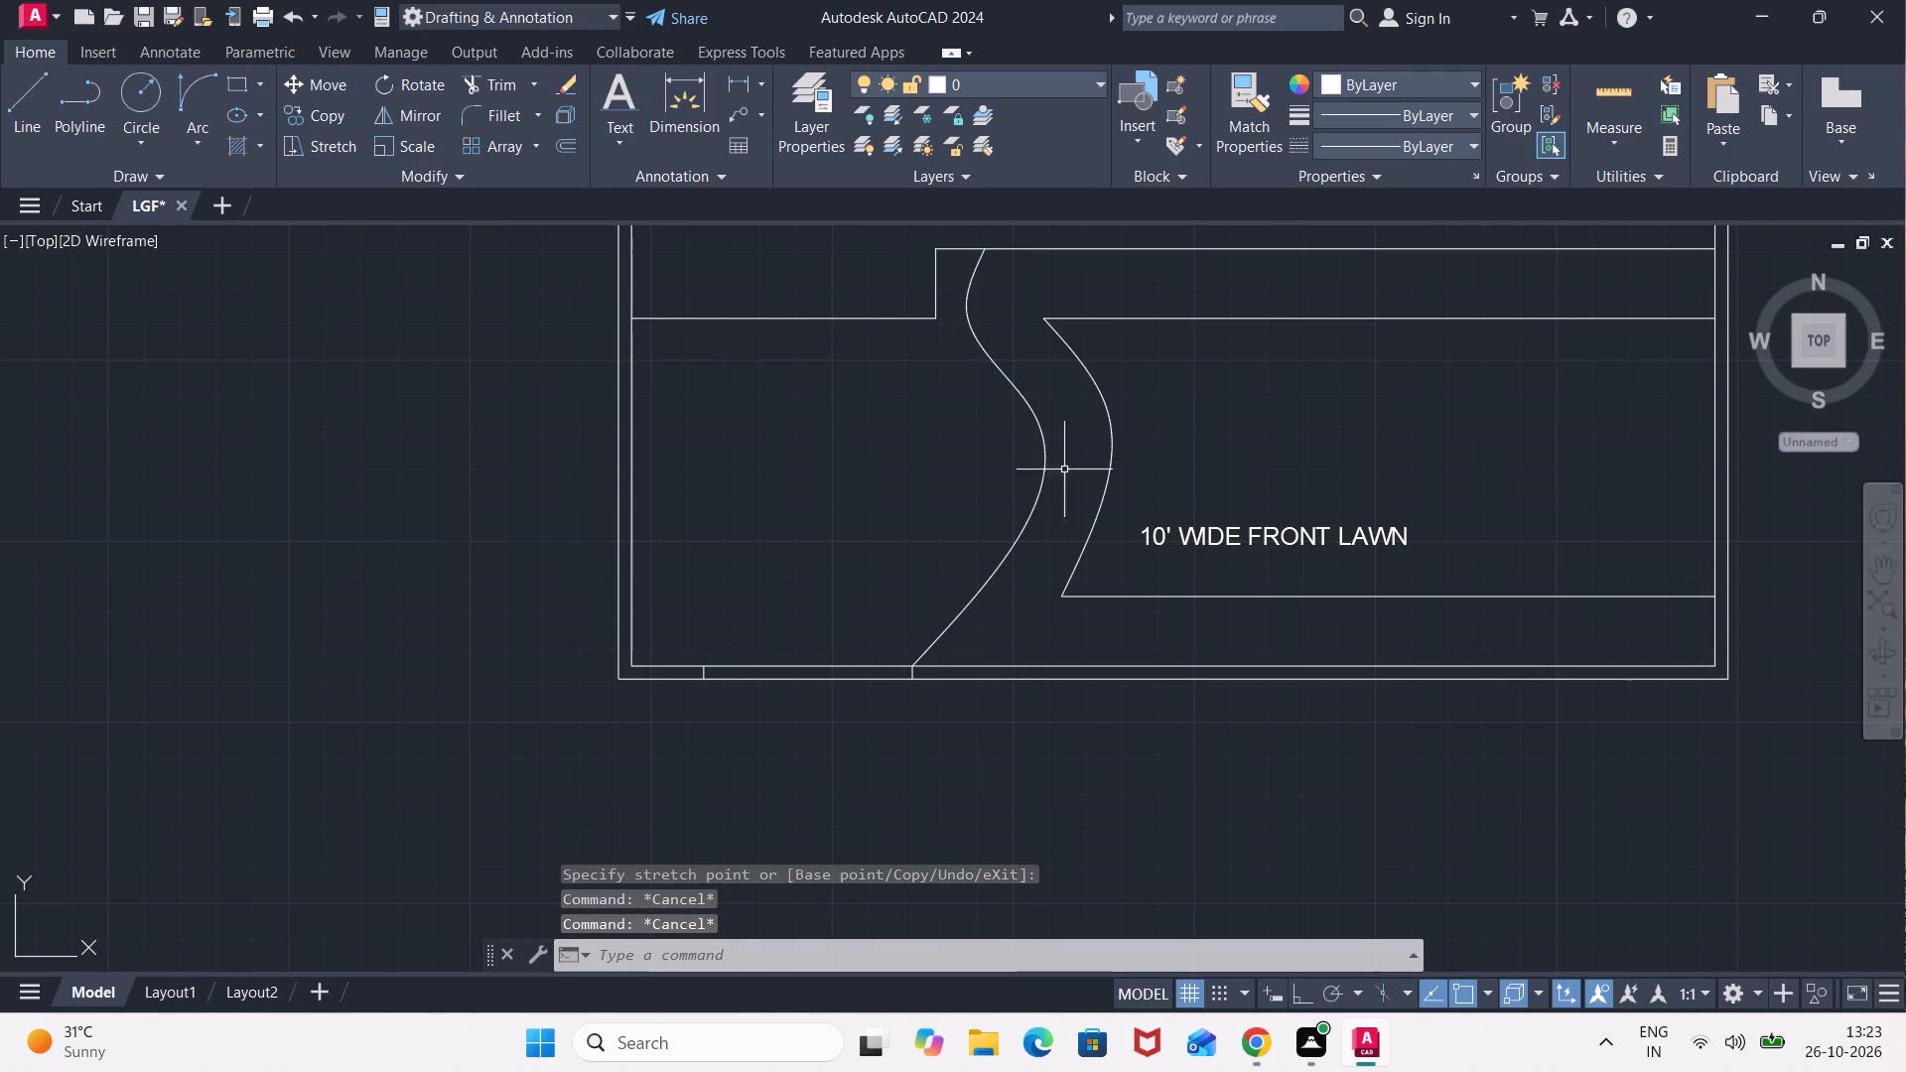
Trim both front boundary wall lines between the two short vertical lines to leave a 6' opening.
{"action": "type", "text": "TR"}
{"action": "key", "text": "Return"}
{"action": "left_click_drag", "start_coordinate": [812, 707], "coordinate": [810, 696]}
{"action": "left_click", "coordinate": [785, 560]}
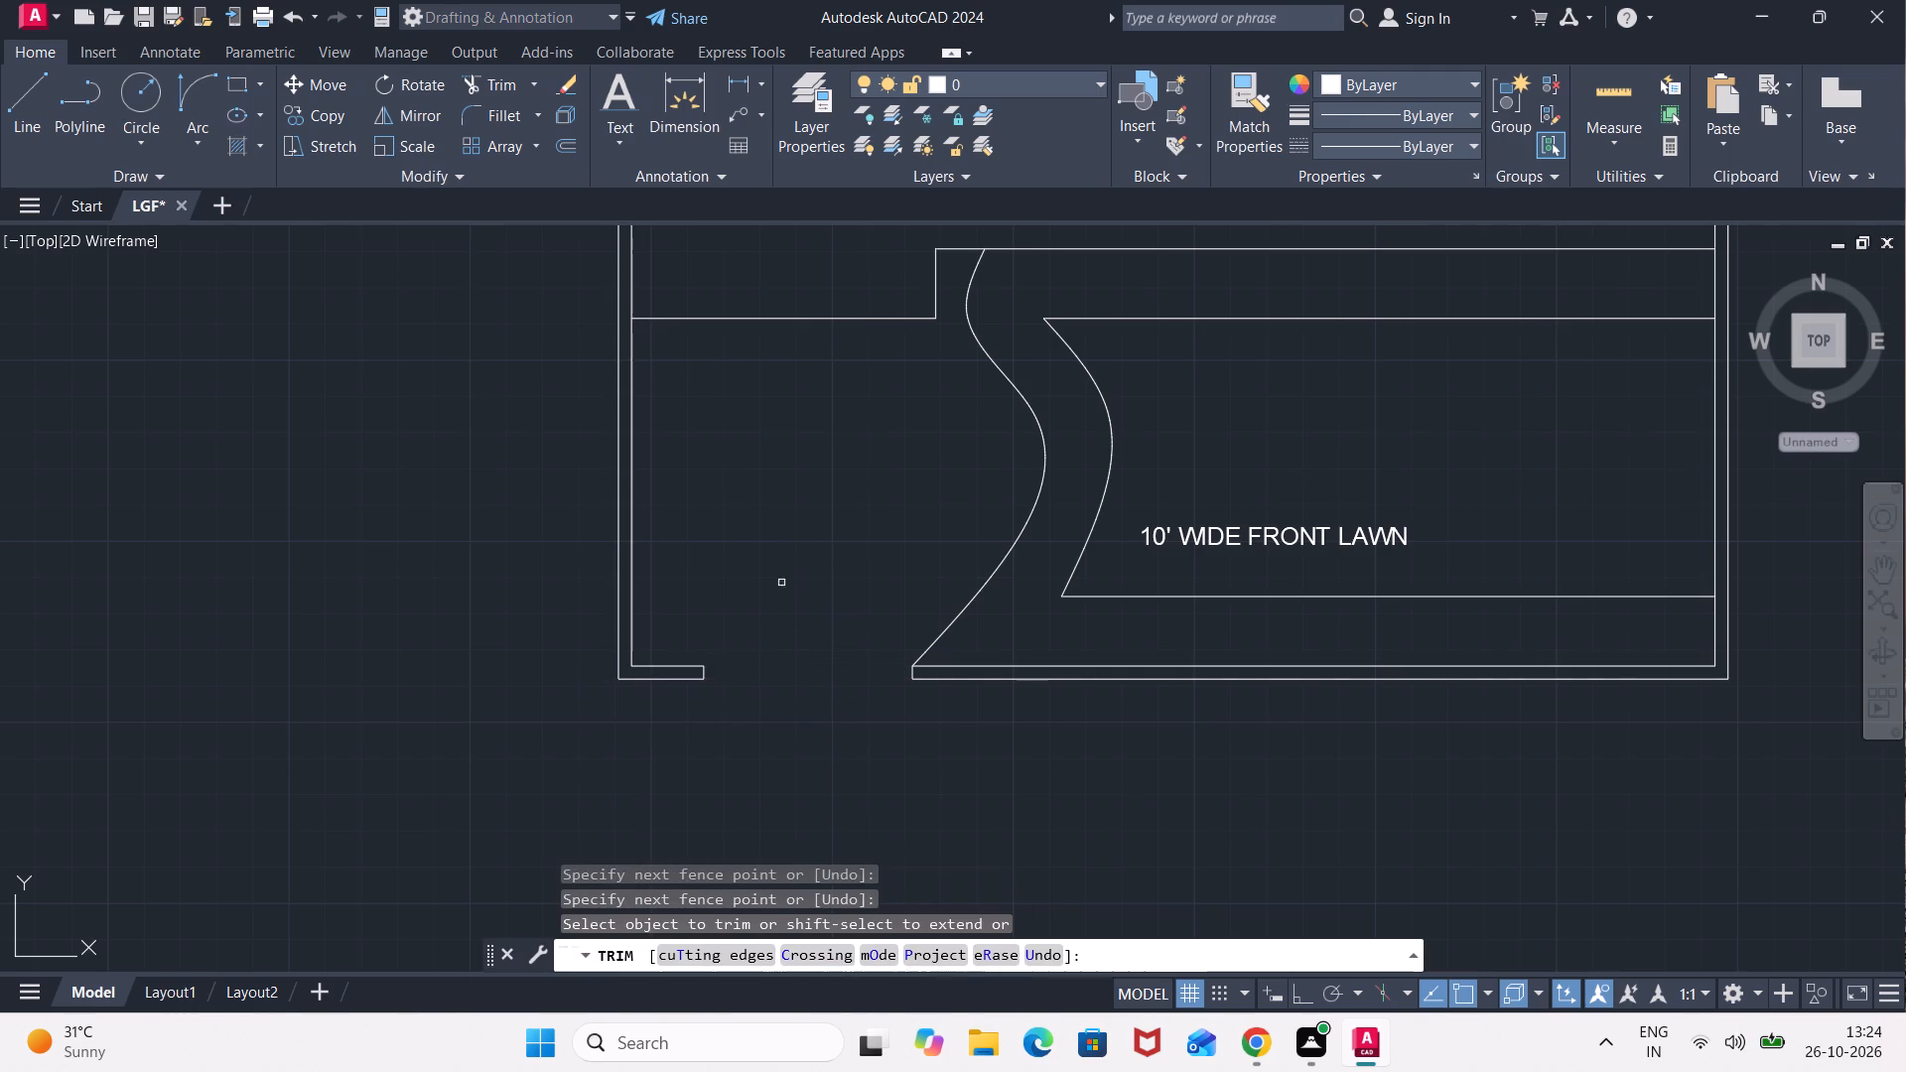
{"action": "key", "text": "Escape"}
Draw a line closing the gate opening along the wall's outer face, from west to east, continuing 3' north at the east jamb.
{"action": "key", "text": "l"}
{"action": "key", "text": "Return"}
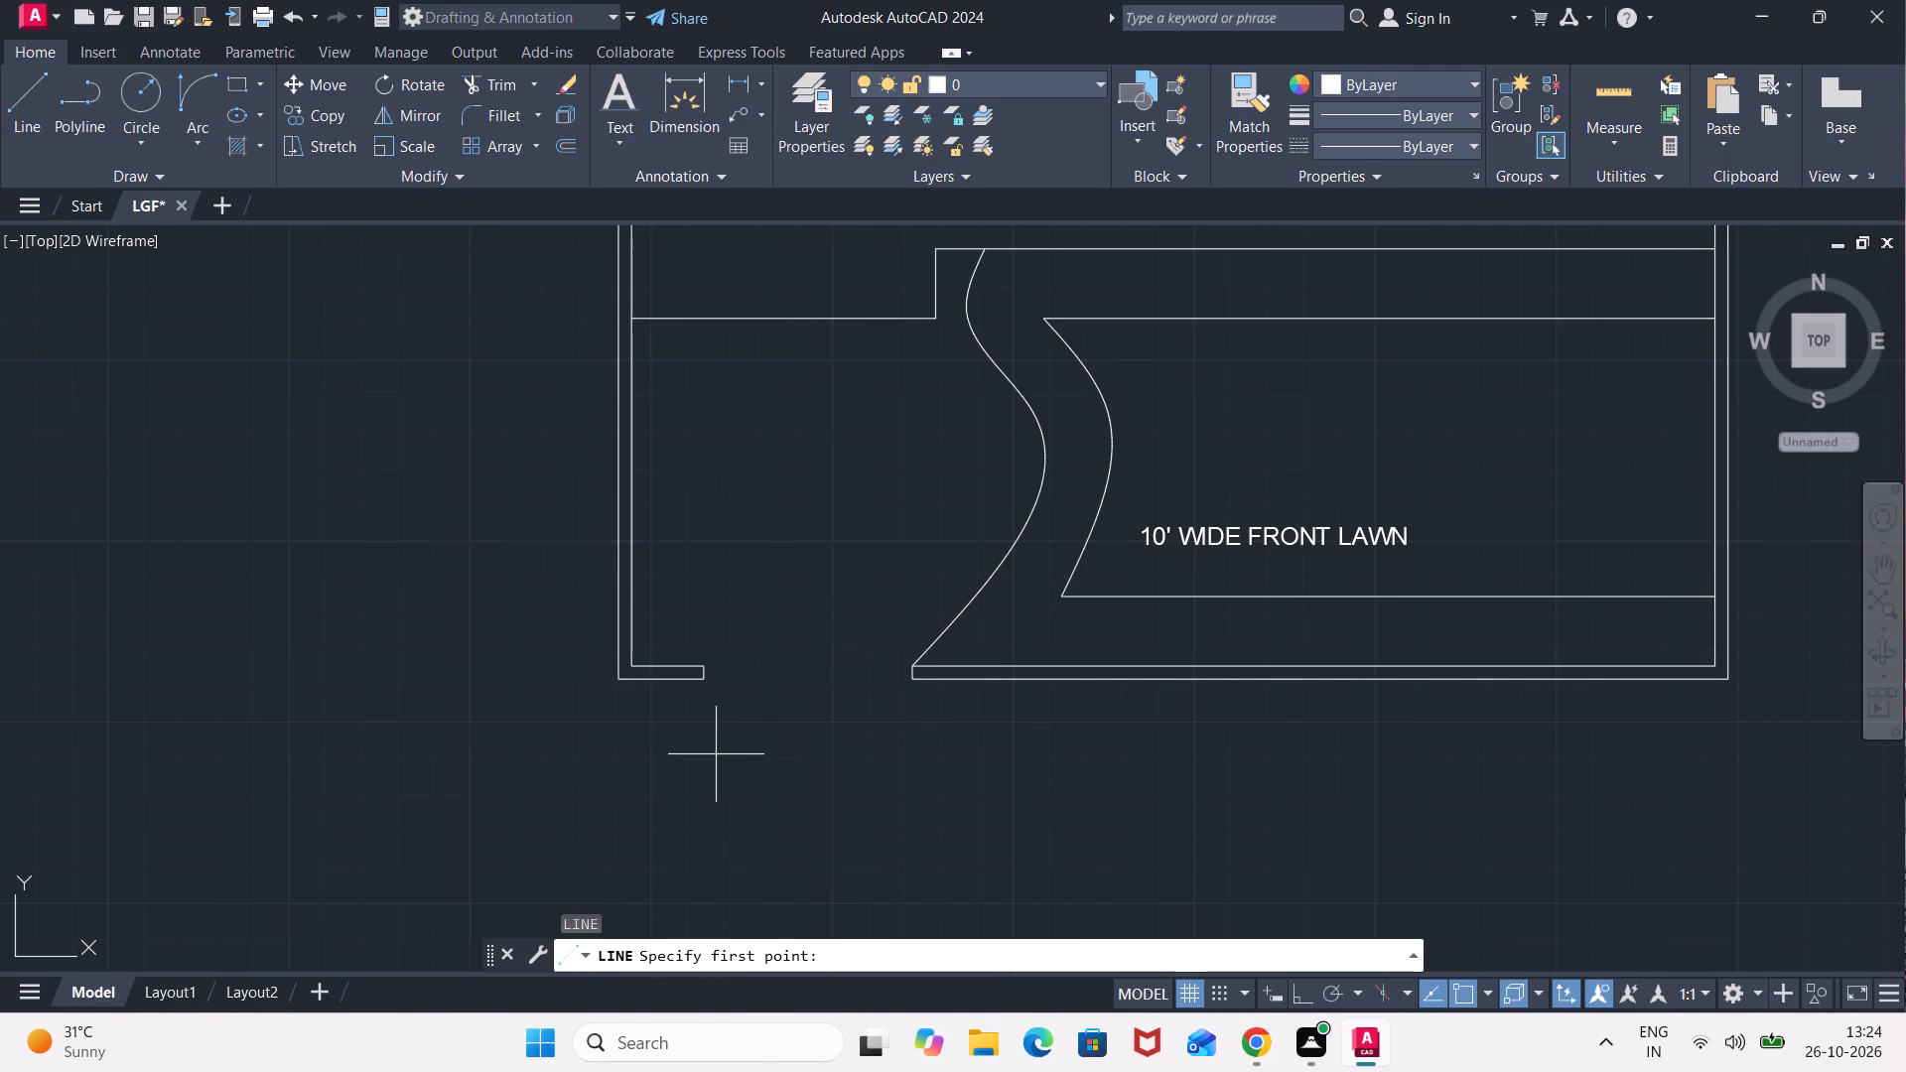
{"action": "left_click", "coordinate": [704, 684]}
{"action": "left_click", "coordinate": [914, 680]}
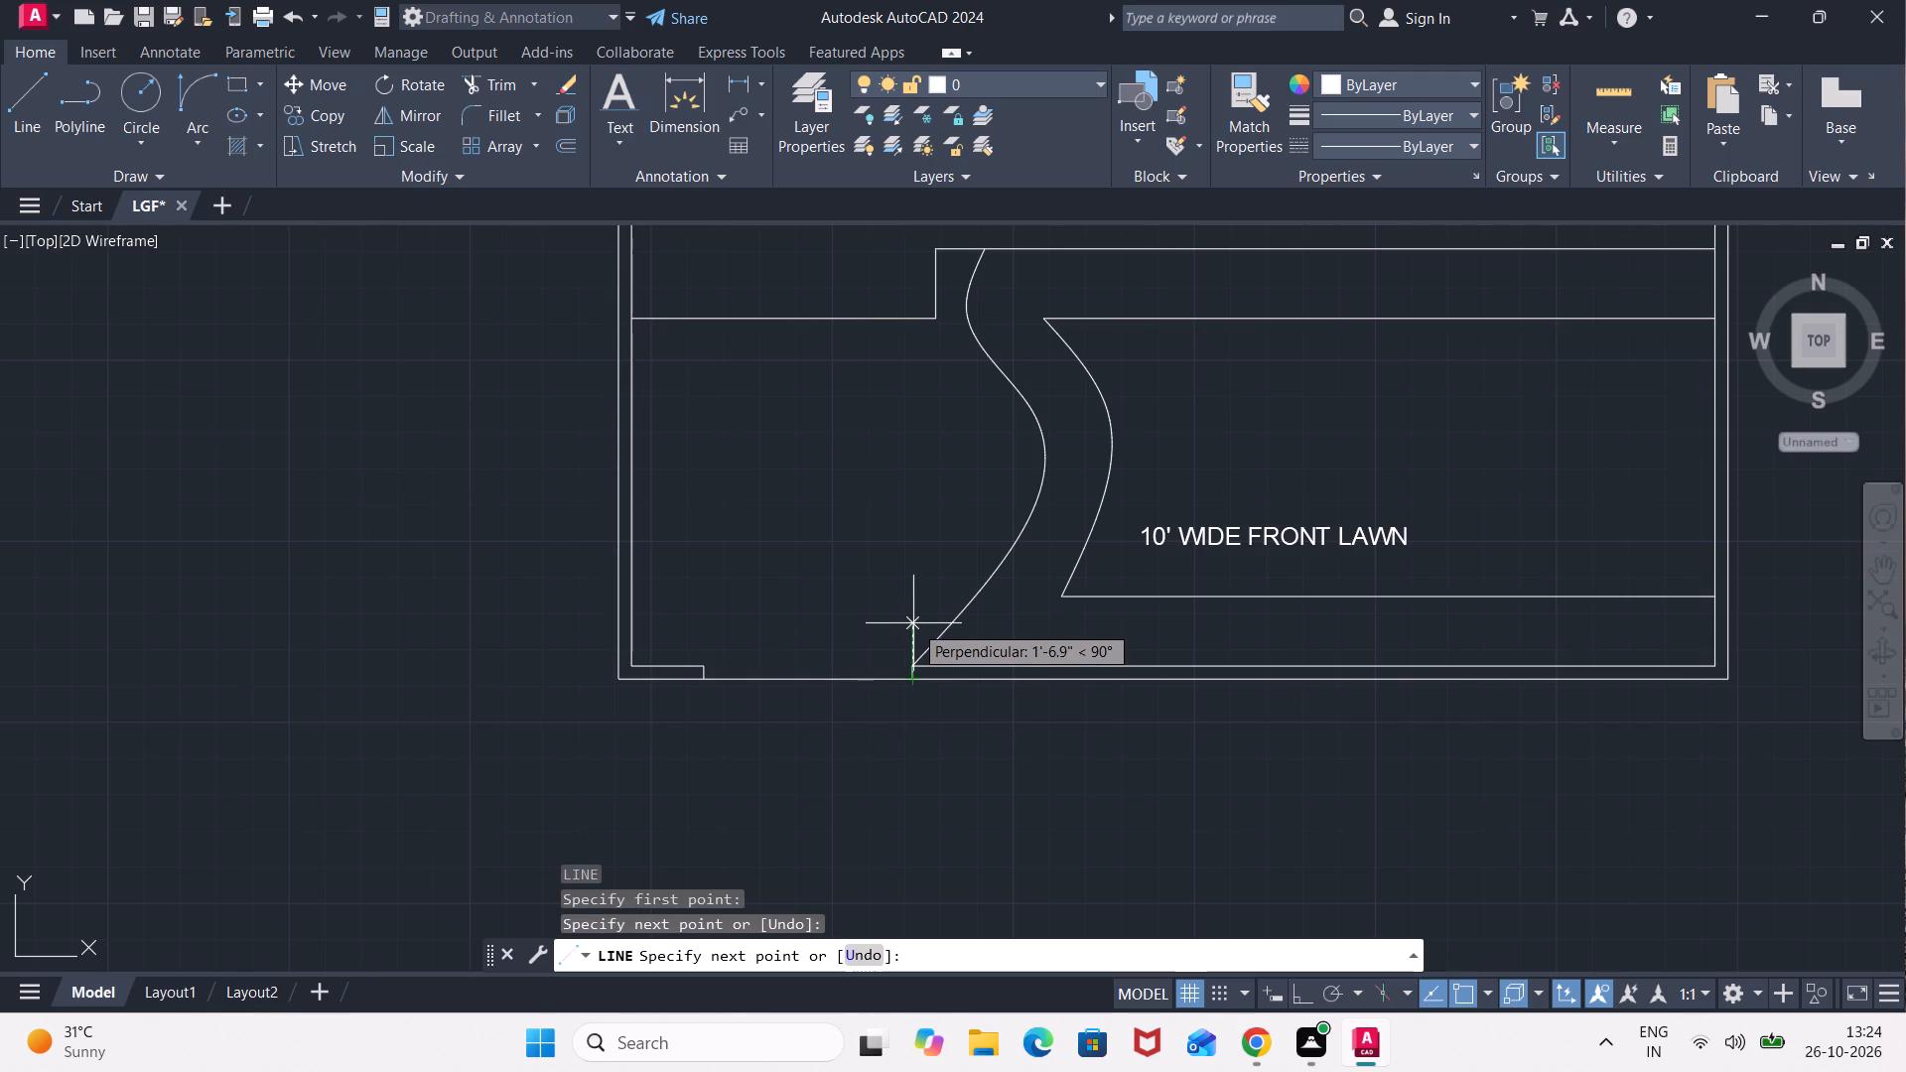
{"action": "type", "text": "3'"}
{"action": "key", "text": "Return"}
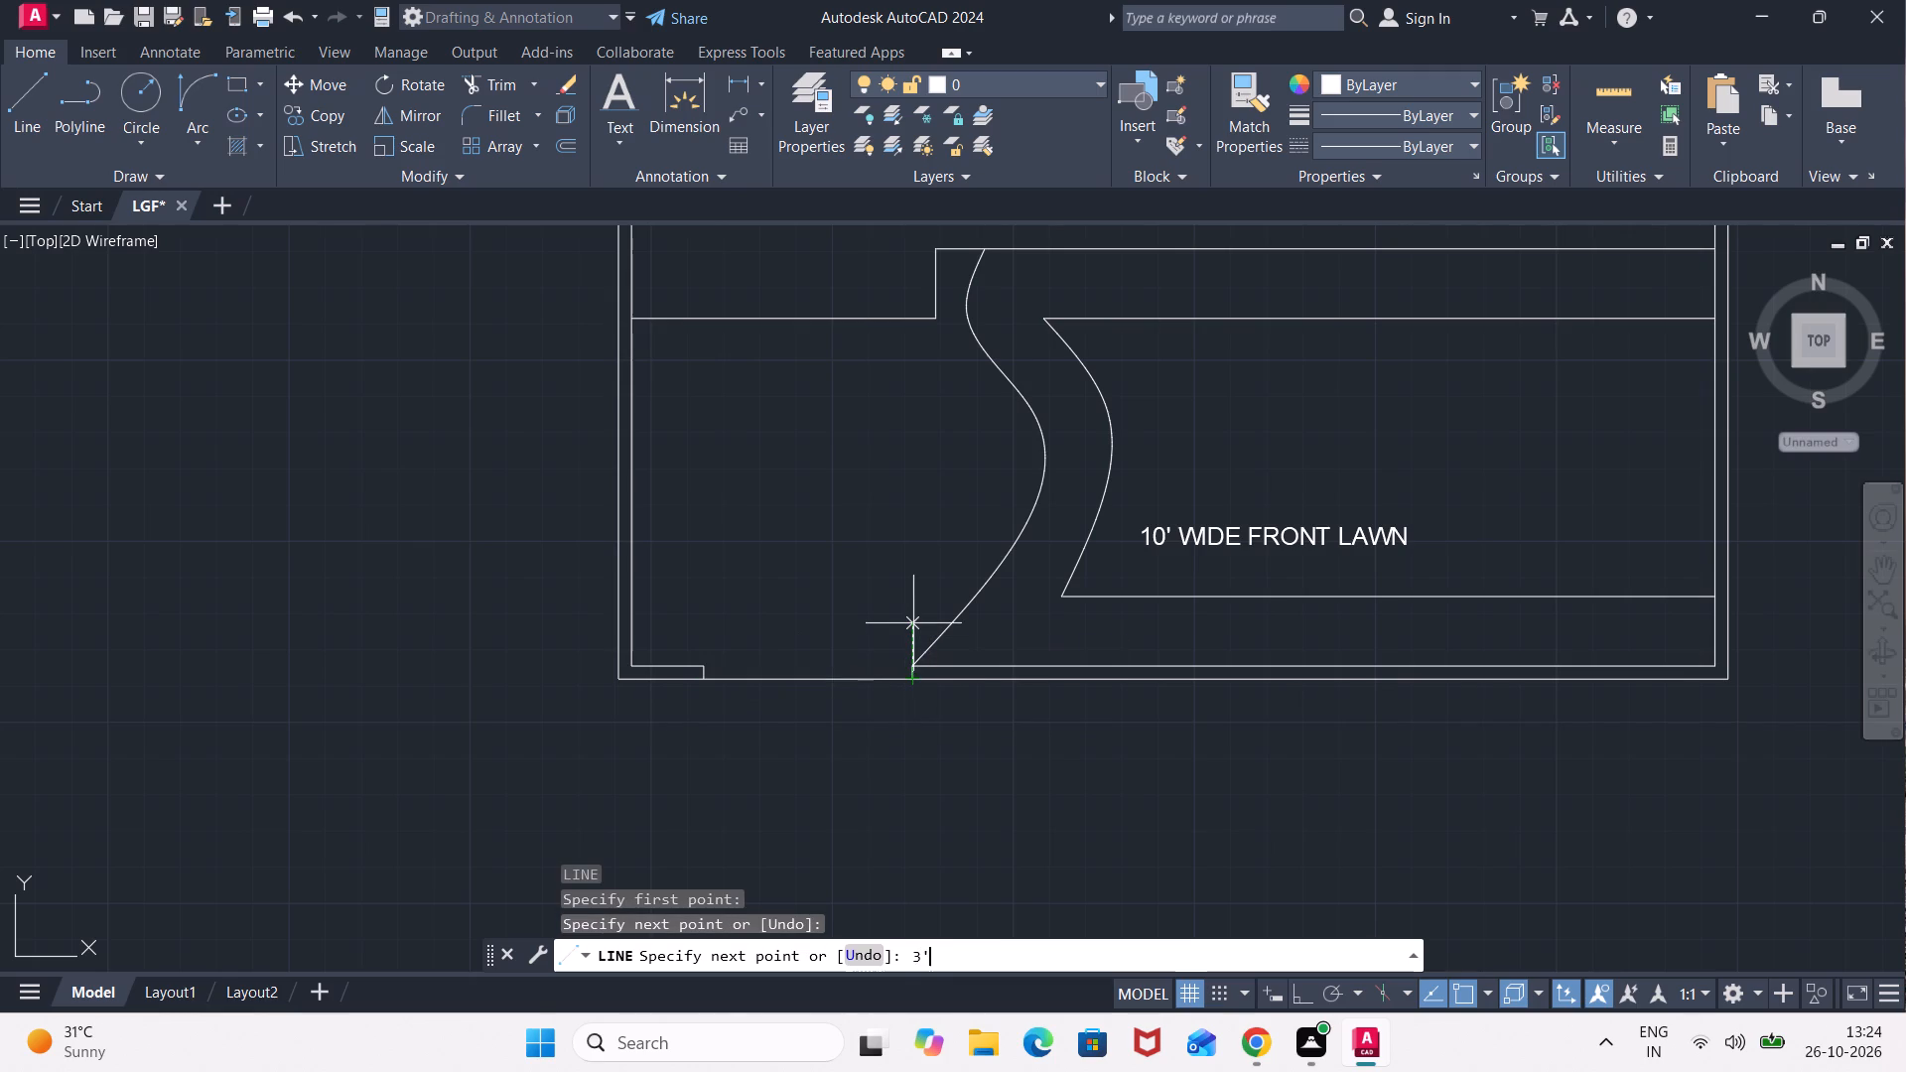
{"action": "key", "text": "Escape"}
Draw a 3' vertical line north from the outer corner of the gate opening's west jamb.
{"action": "key", "text": "l"}
{"action": "key", "text": "Return"}
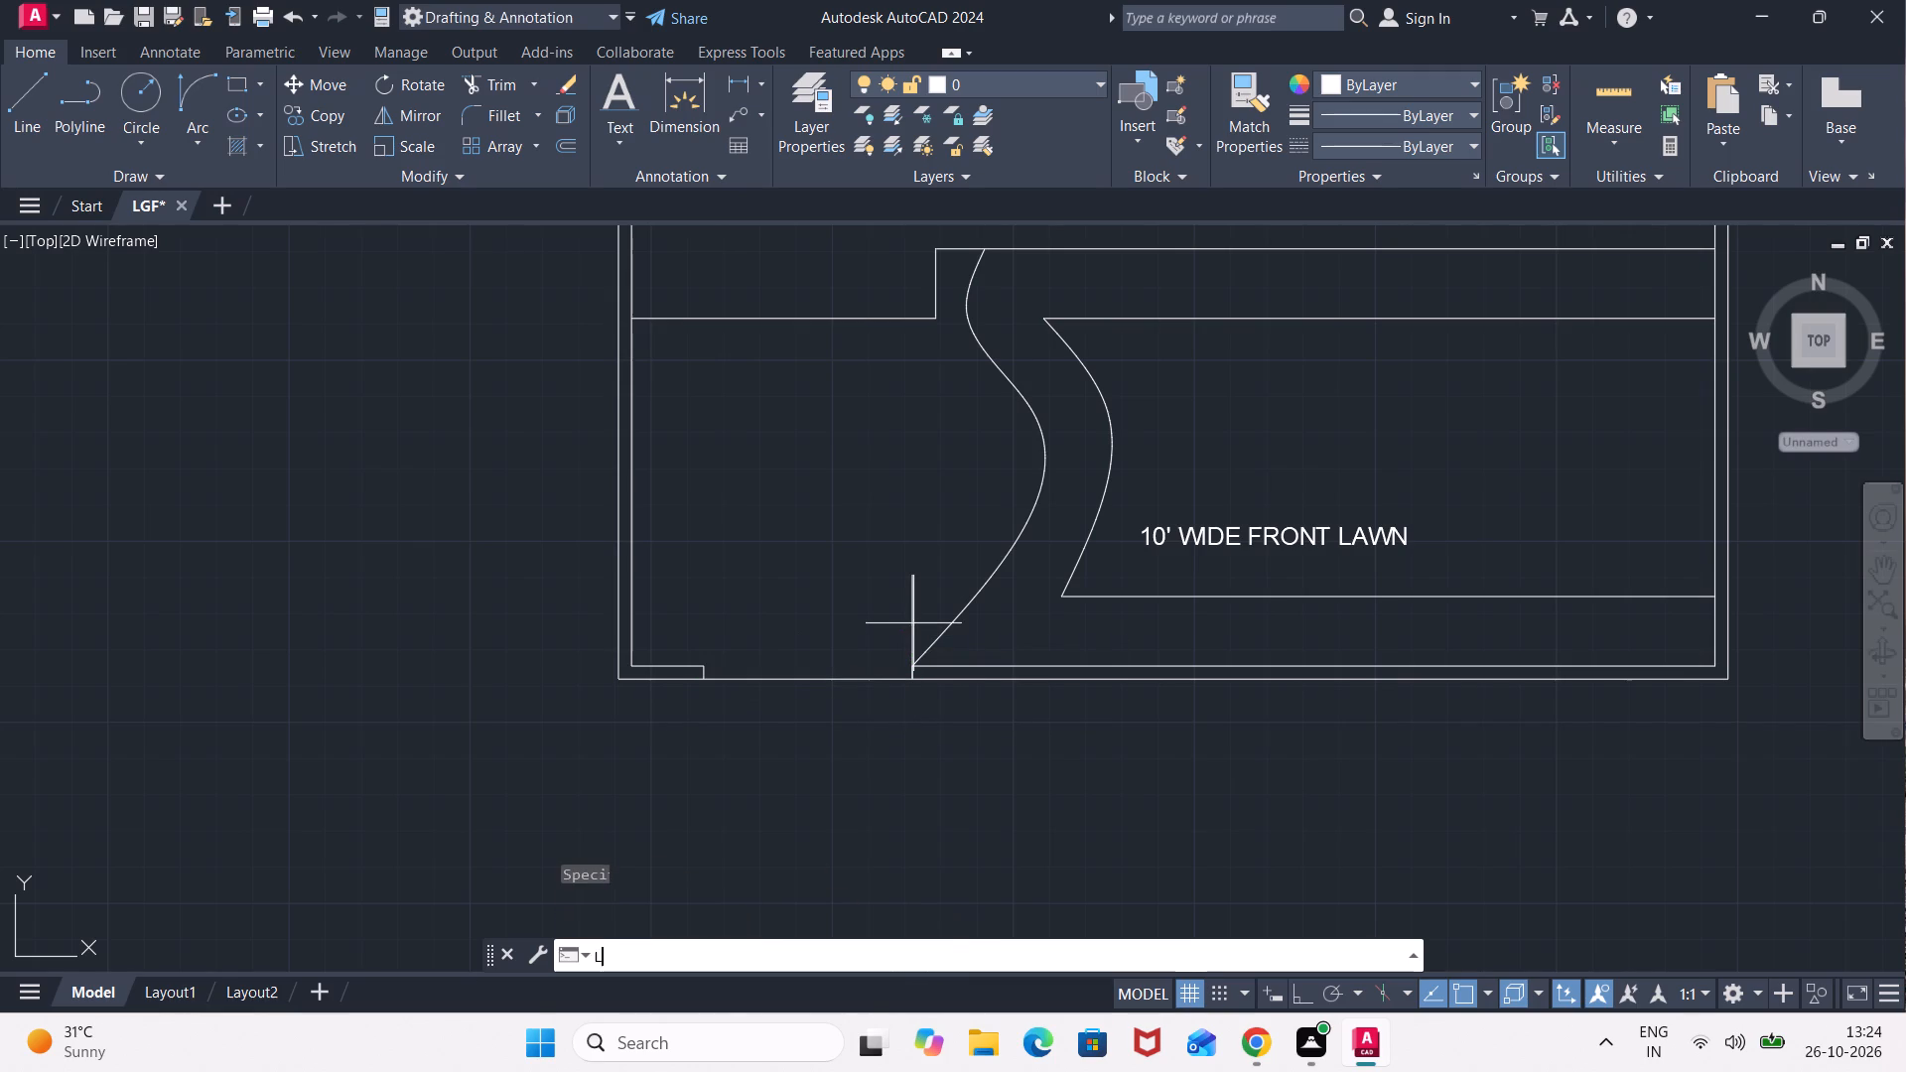
{"action": "left_click", "coordinate": [699, 685]}
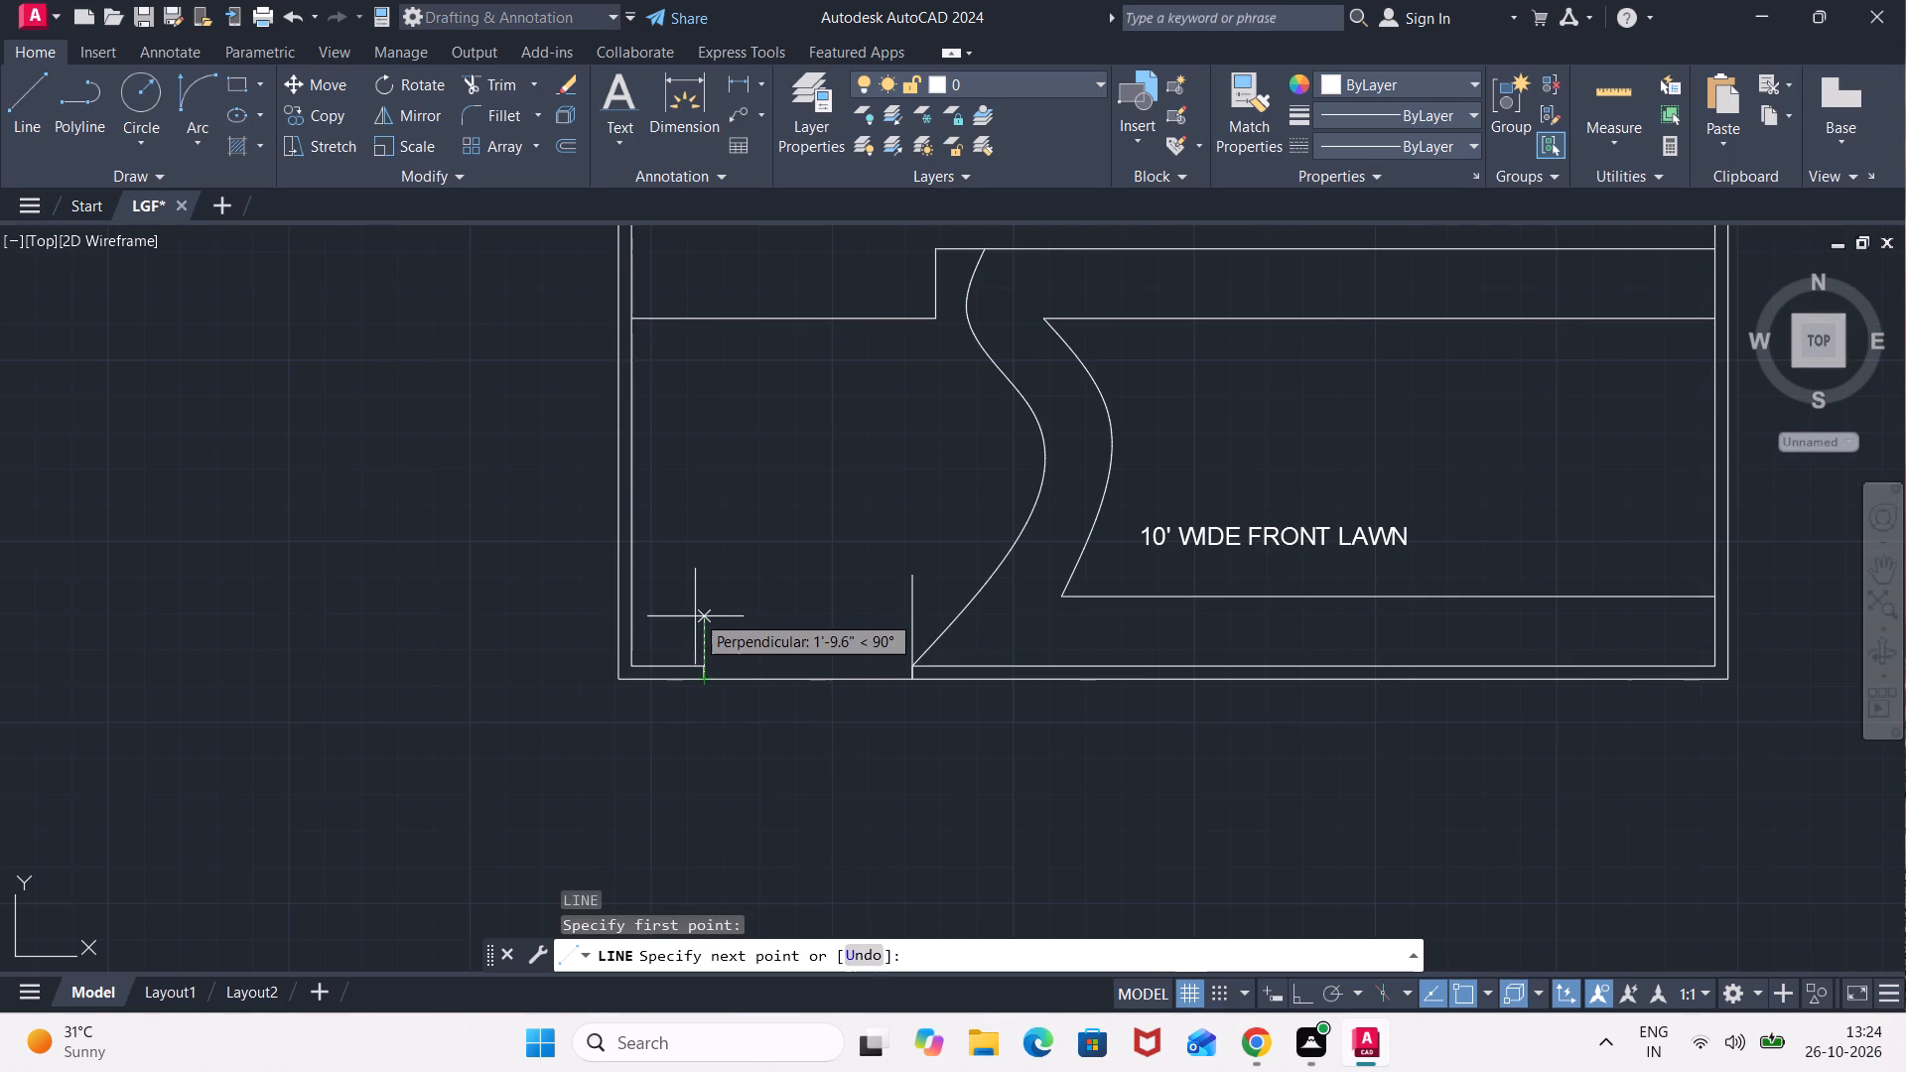
{"action": "type", "text": "3'"}
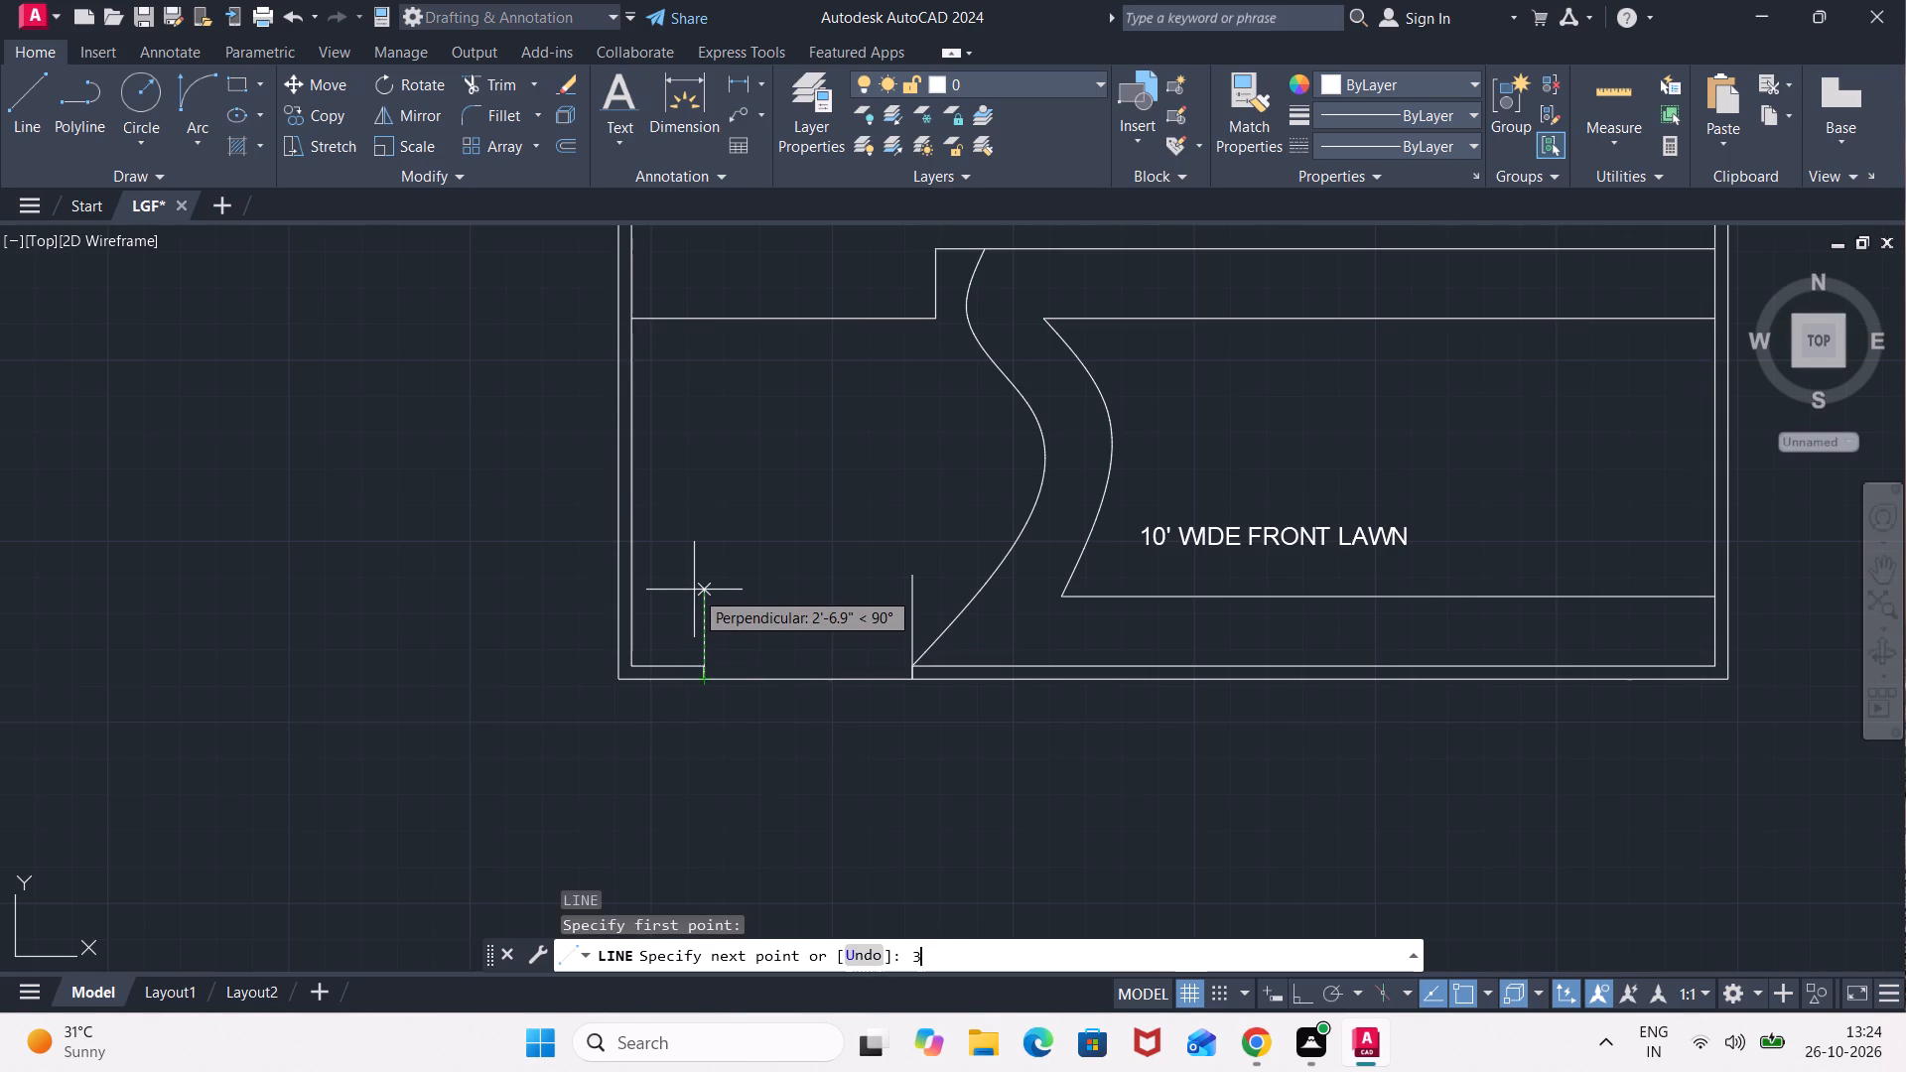
{"action": "key", "text": "Return"}
{"action": "key", "text": "Escape"}
Offset both 3' gate leaf lines 2" toward the middle of the opening.
{"action": "key", "text": "o"}
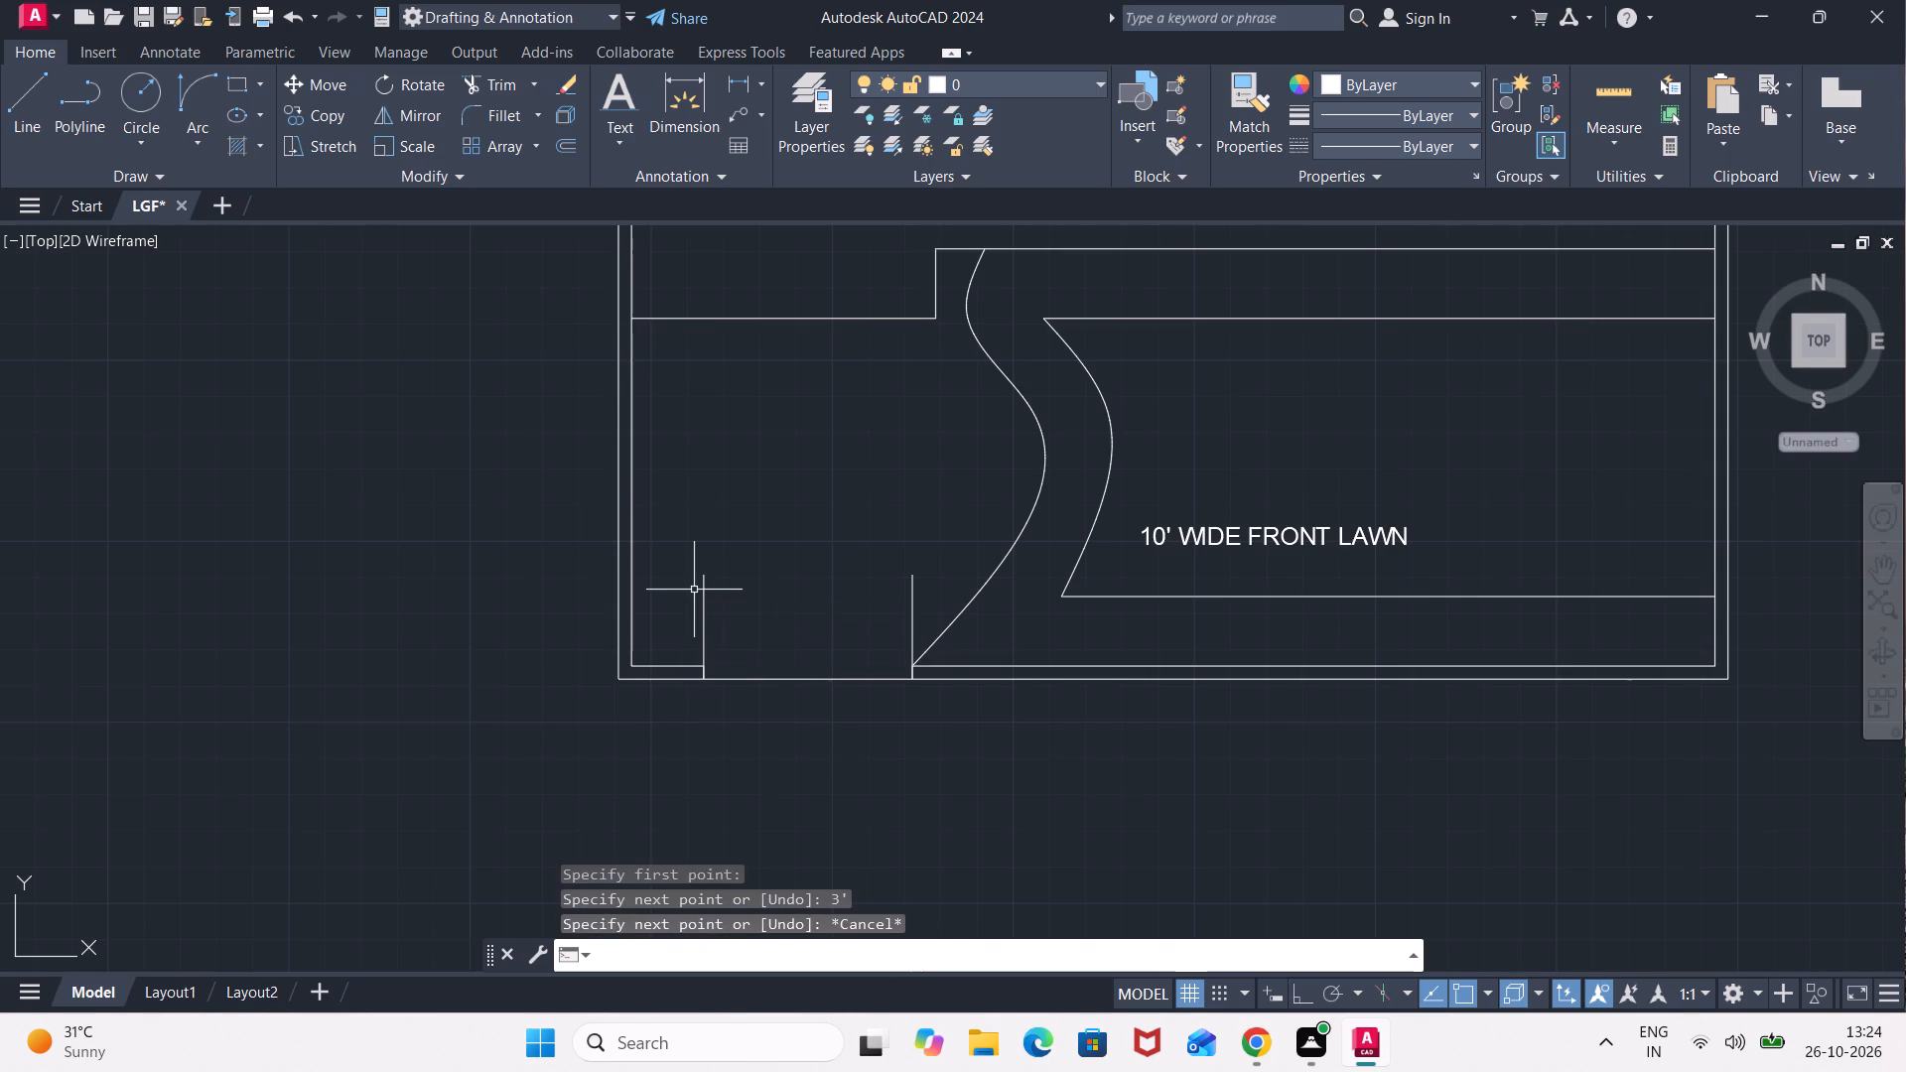
{"action": "key", "text": "Return"}
{"action": "type", "text": "2\""}
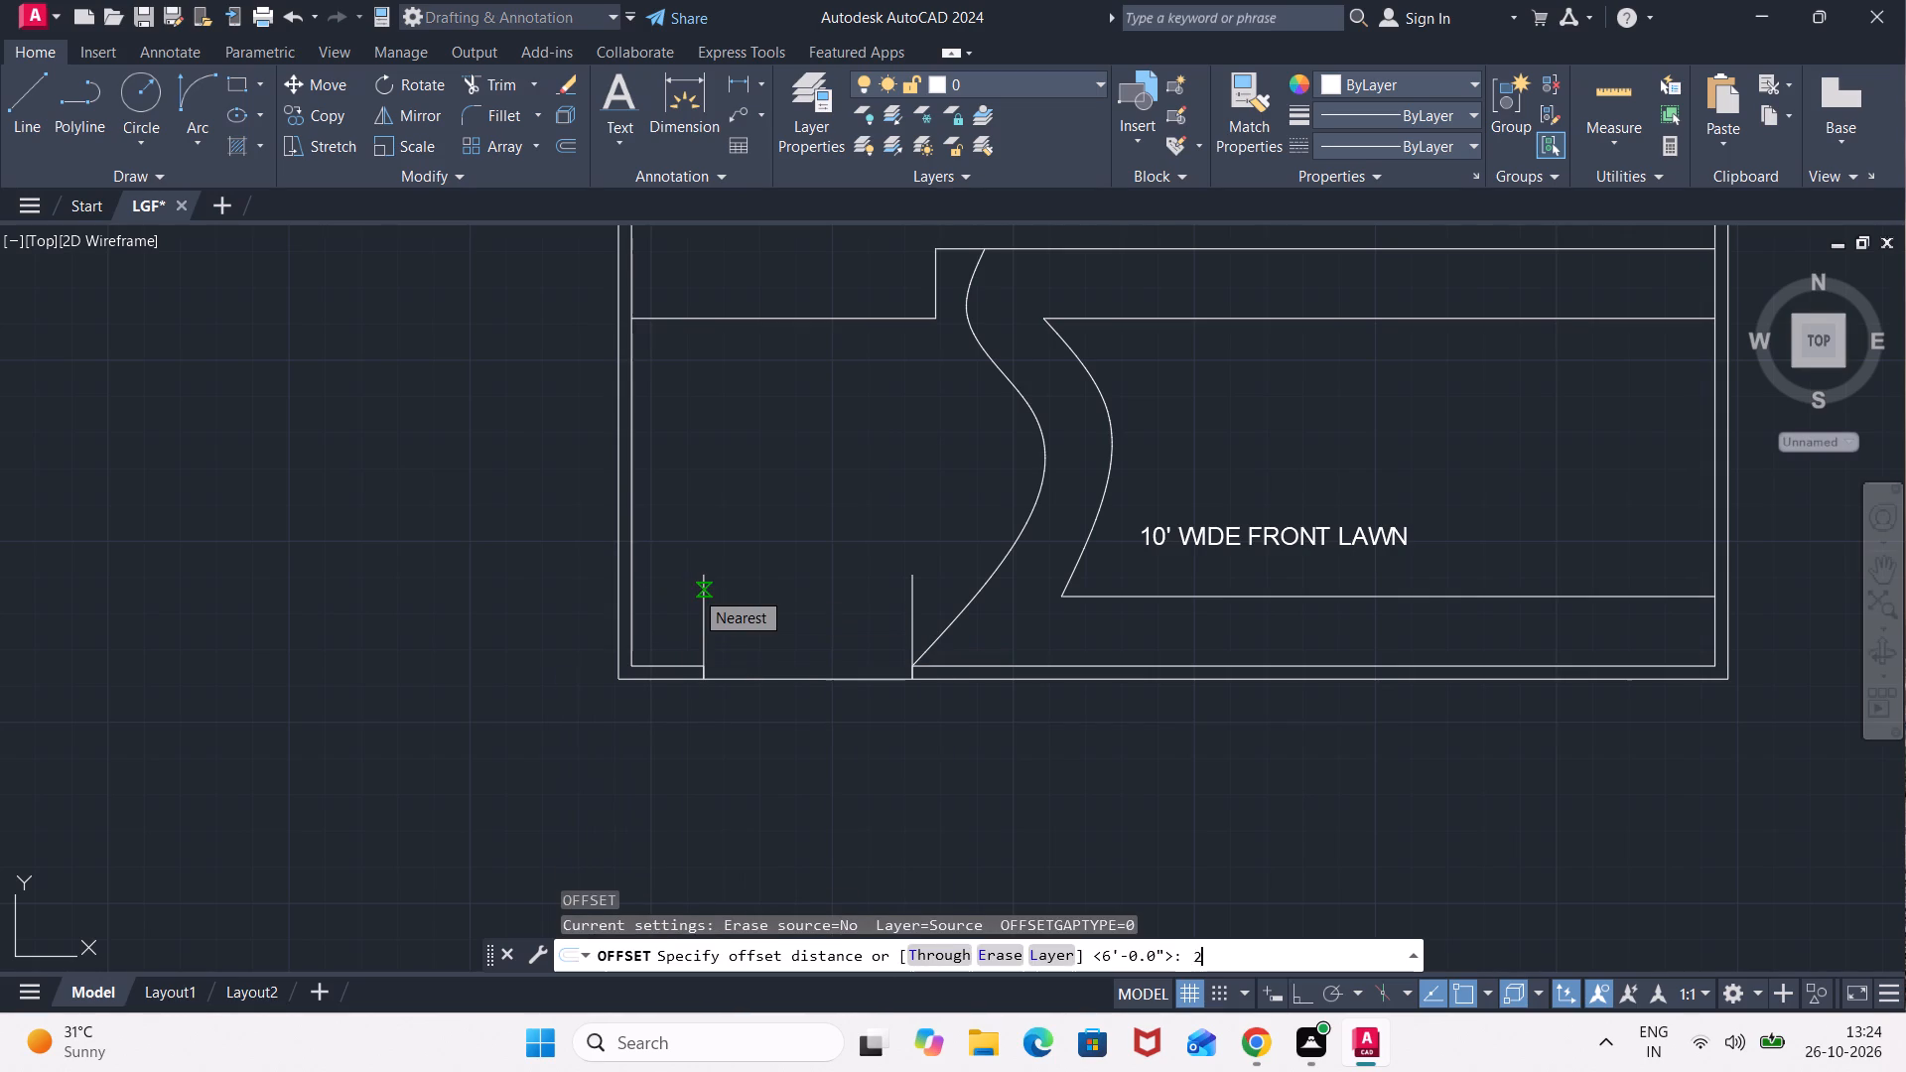
{"action": "key", "text": "Return"}
{"action": "left_click", "coordinate": [702, 609]}
{"action": "left_click", "coordinate": [816, 603]}
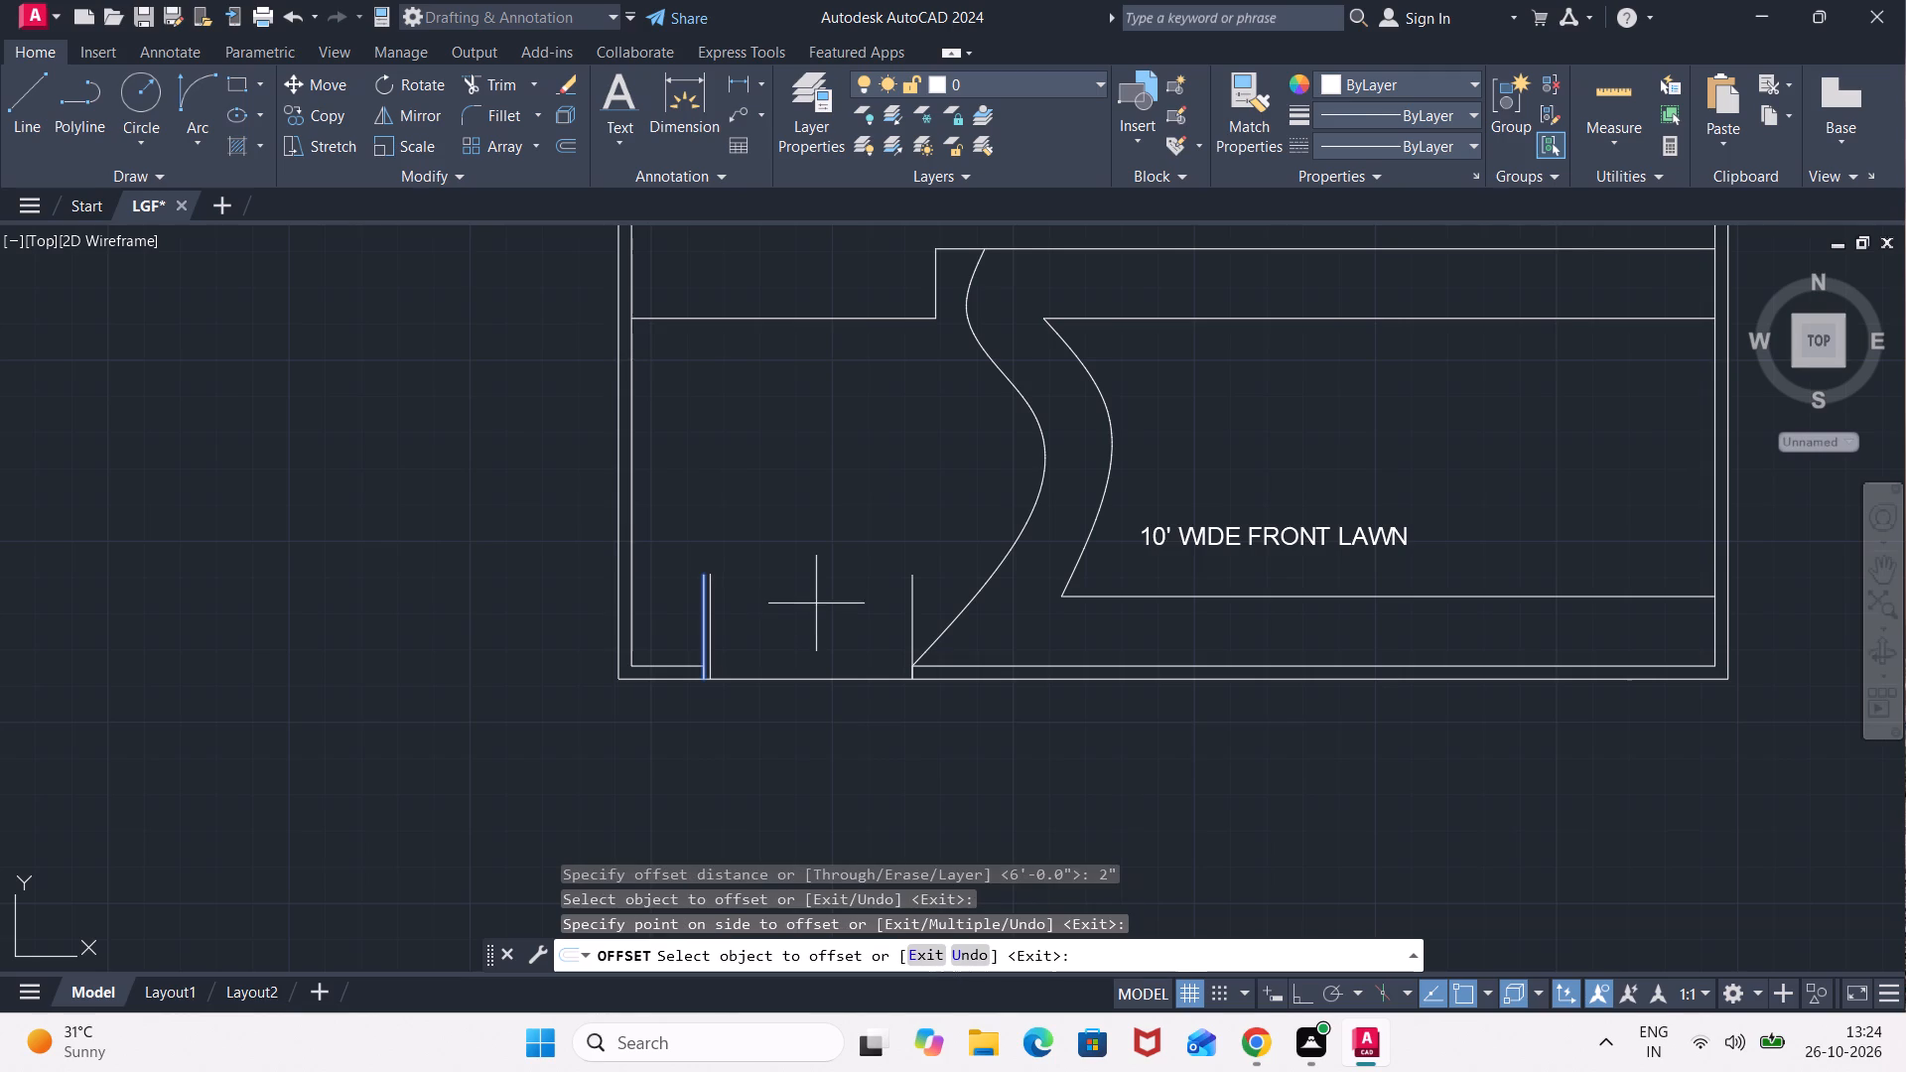
{"action": "left_click_drag", "start_coordinate": [915, 609], "coordinate": [906, 609]}
{"action": "left_click", "coordinate": [813, 617]}
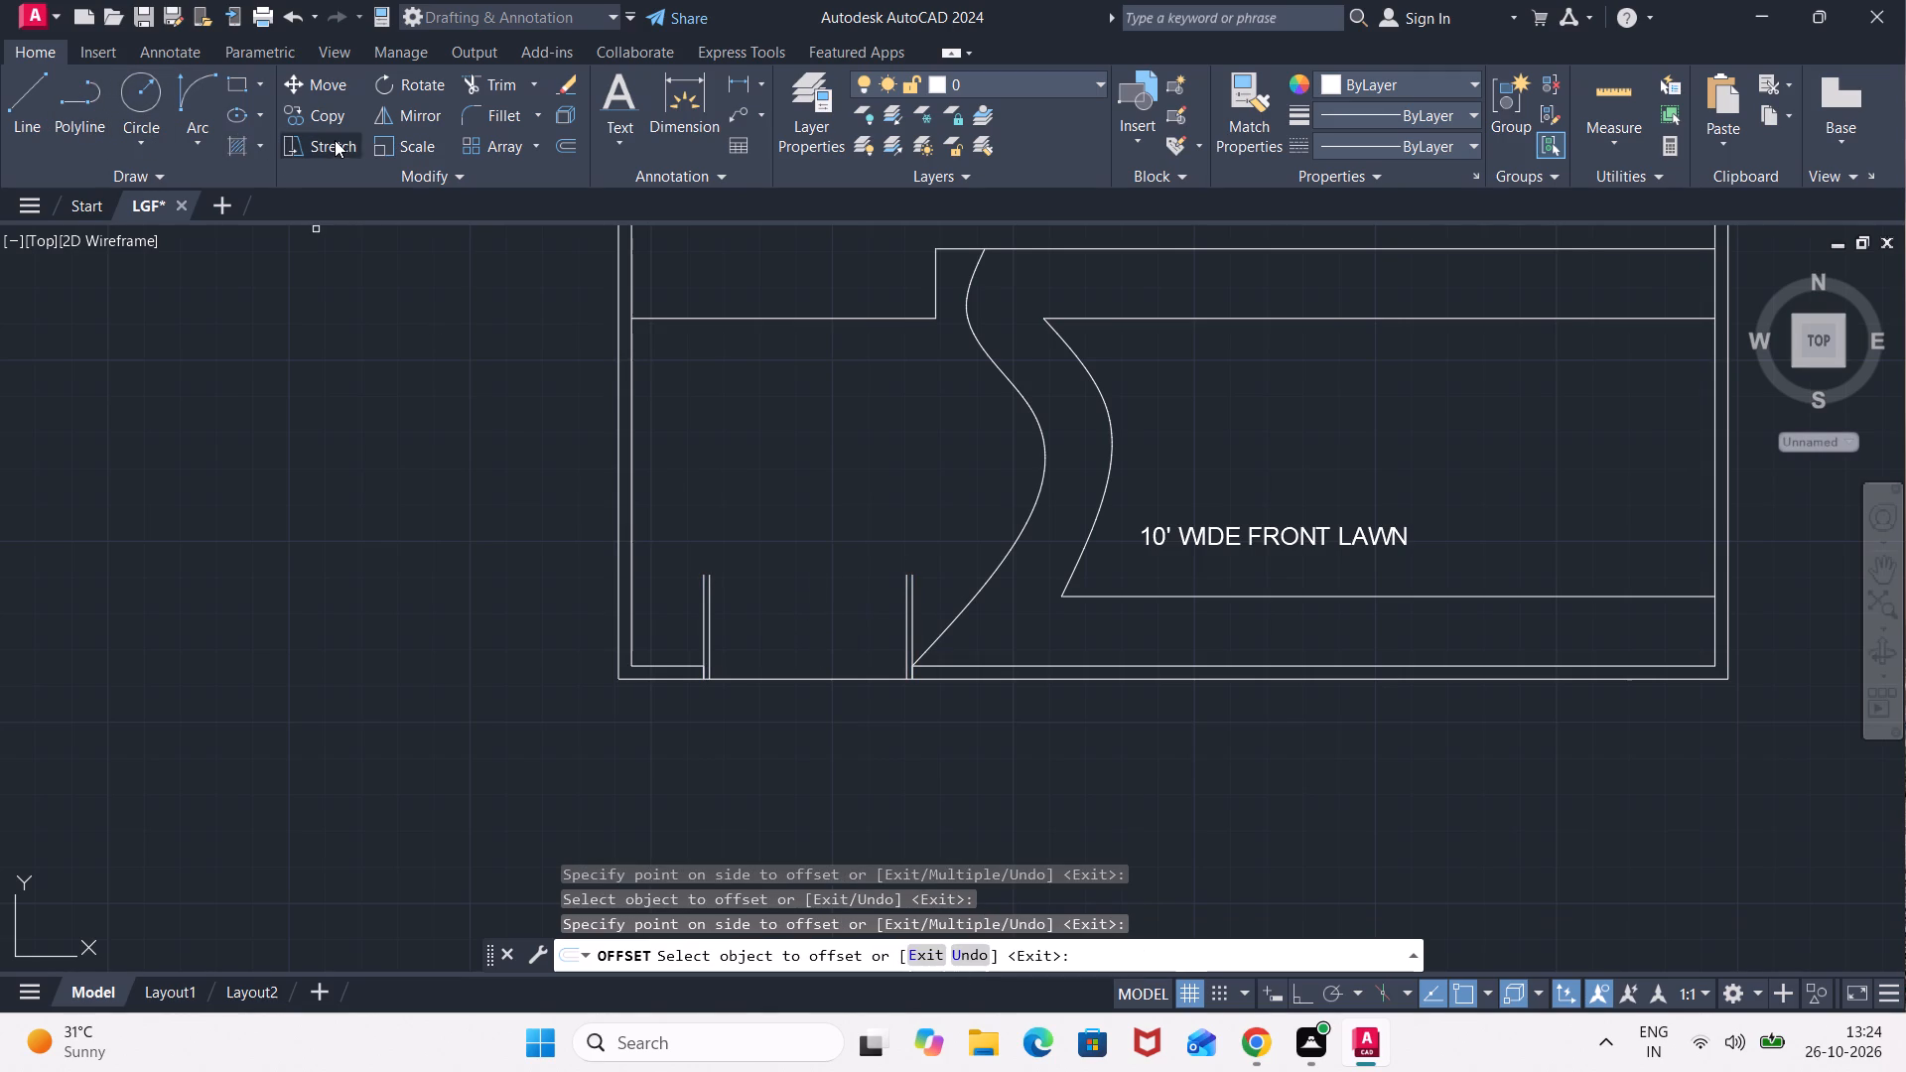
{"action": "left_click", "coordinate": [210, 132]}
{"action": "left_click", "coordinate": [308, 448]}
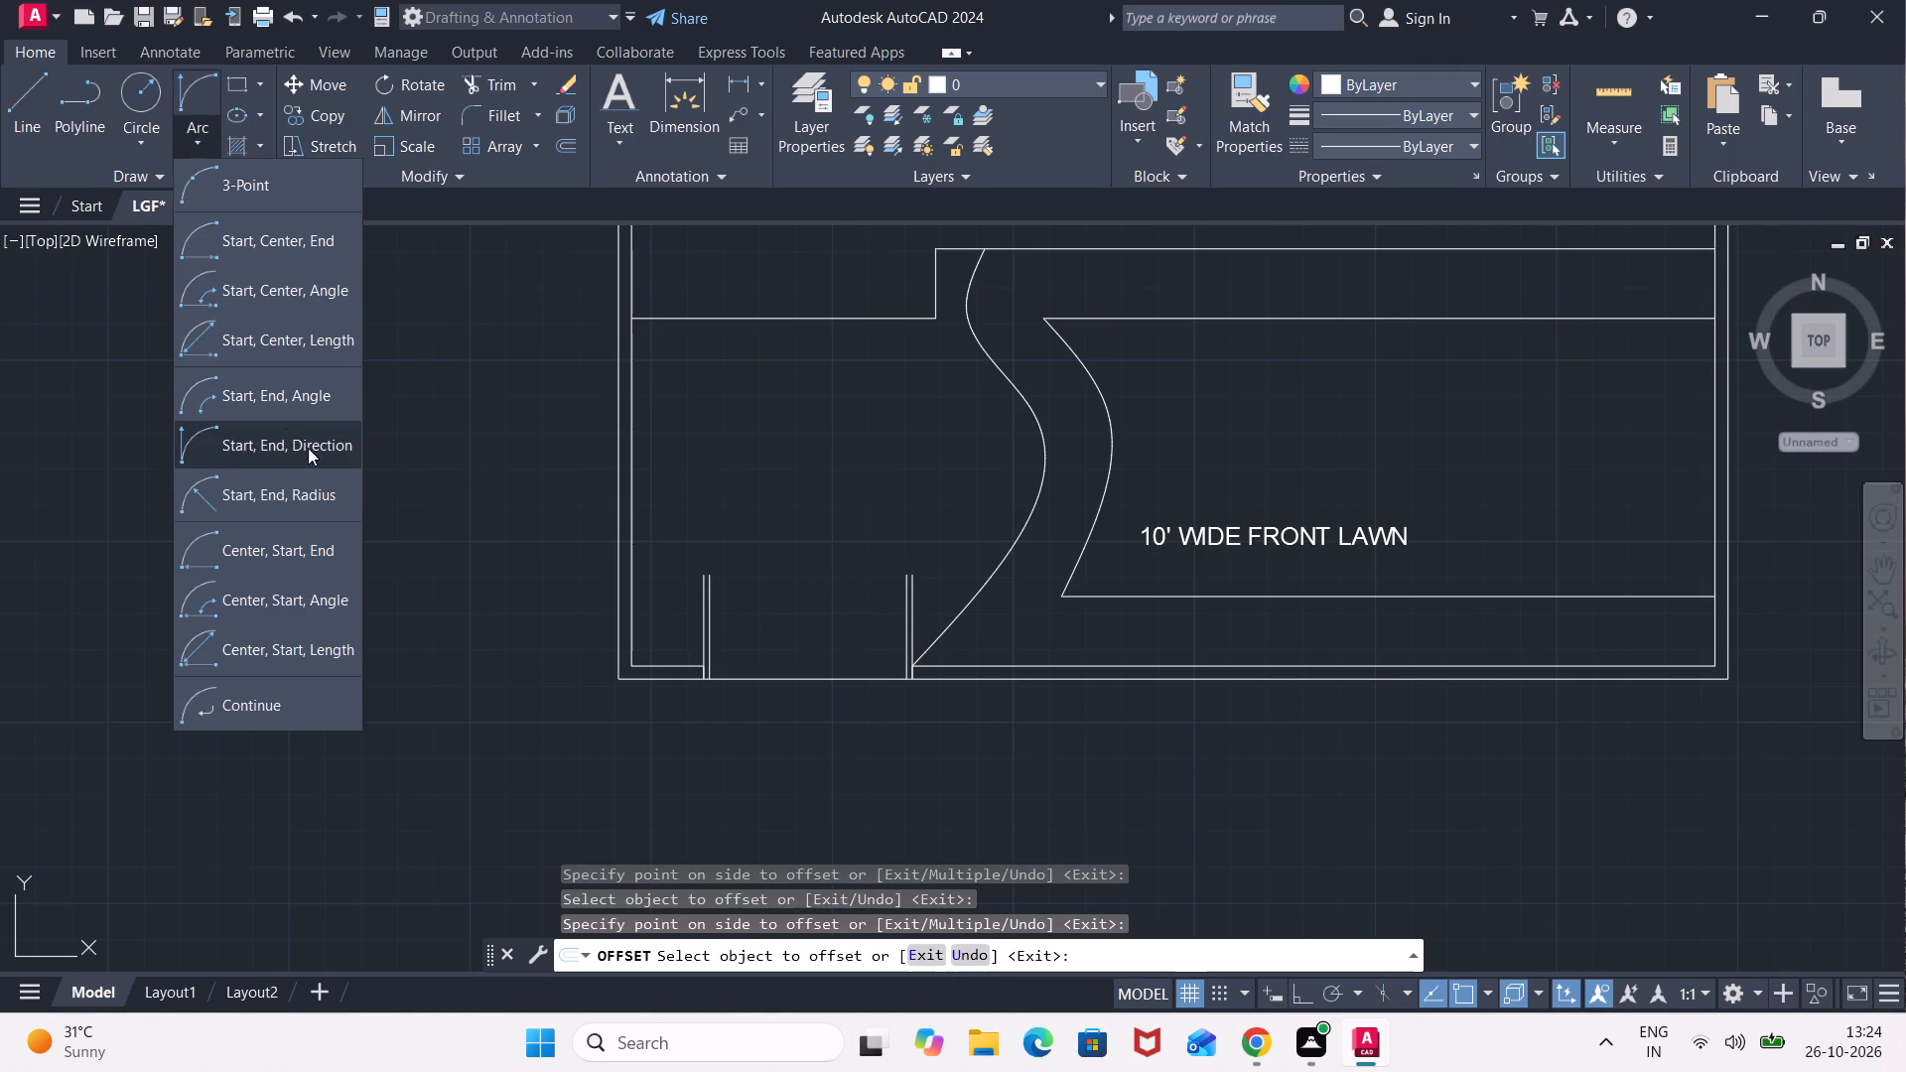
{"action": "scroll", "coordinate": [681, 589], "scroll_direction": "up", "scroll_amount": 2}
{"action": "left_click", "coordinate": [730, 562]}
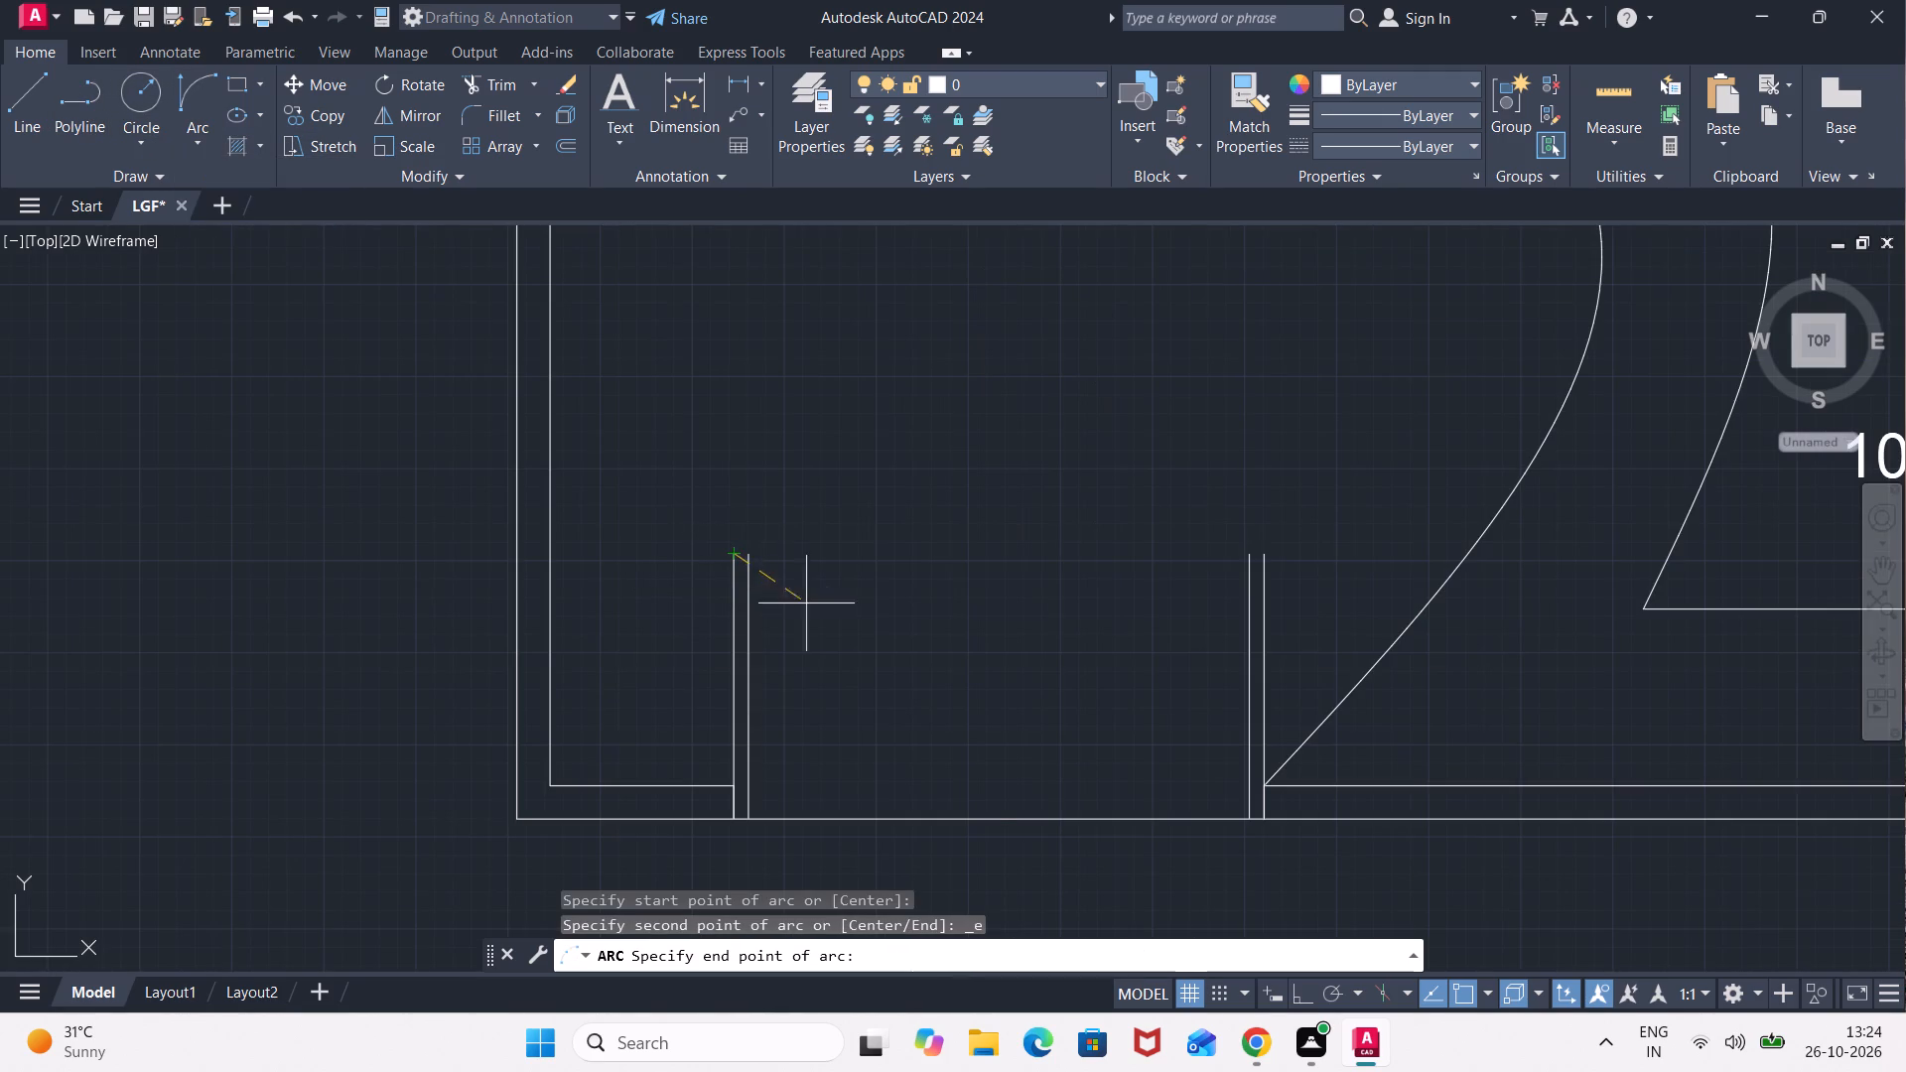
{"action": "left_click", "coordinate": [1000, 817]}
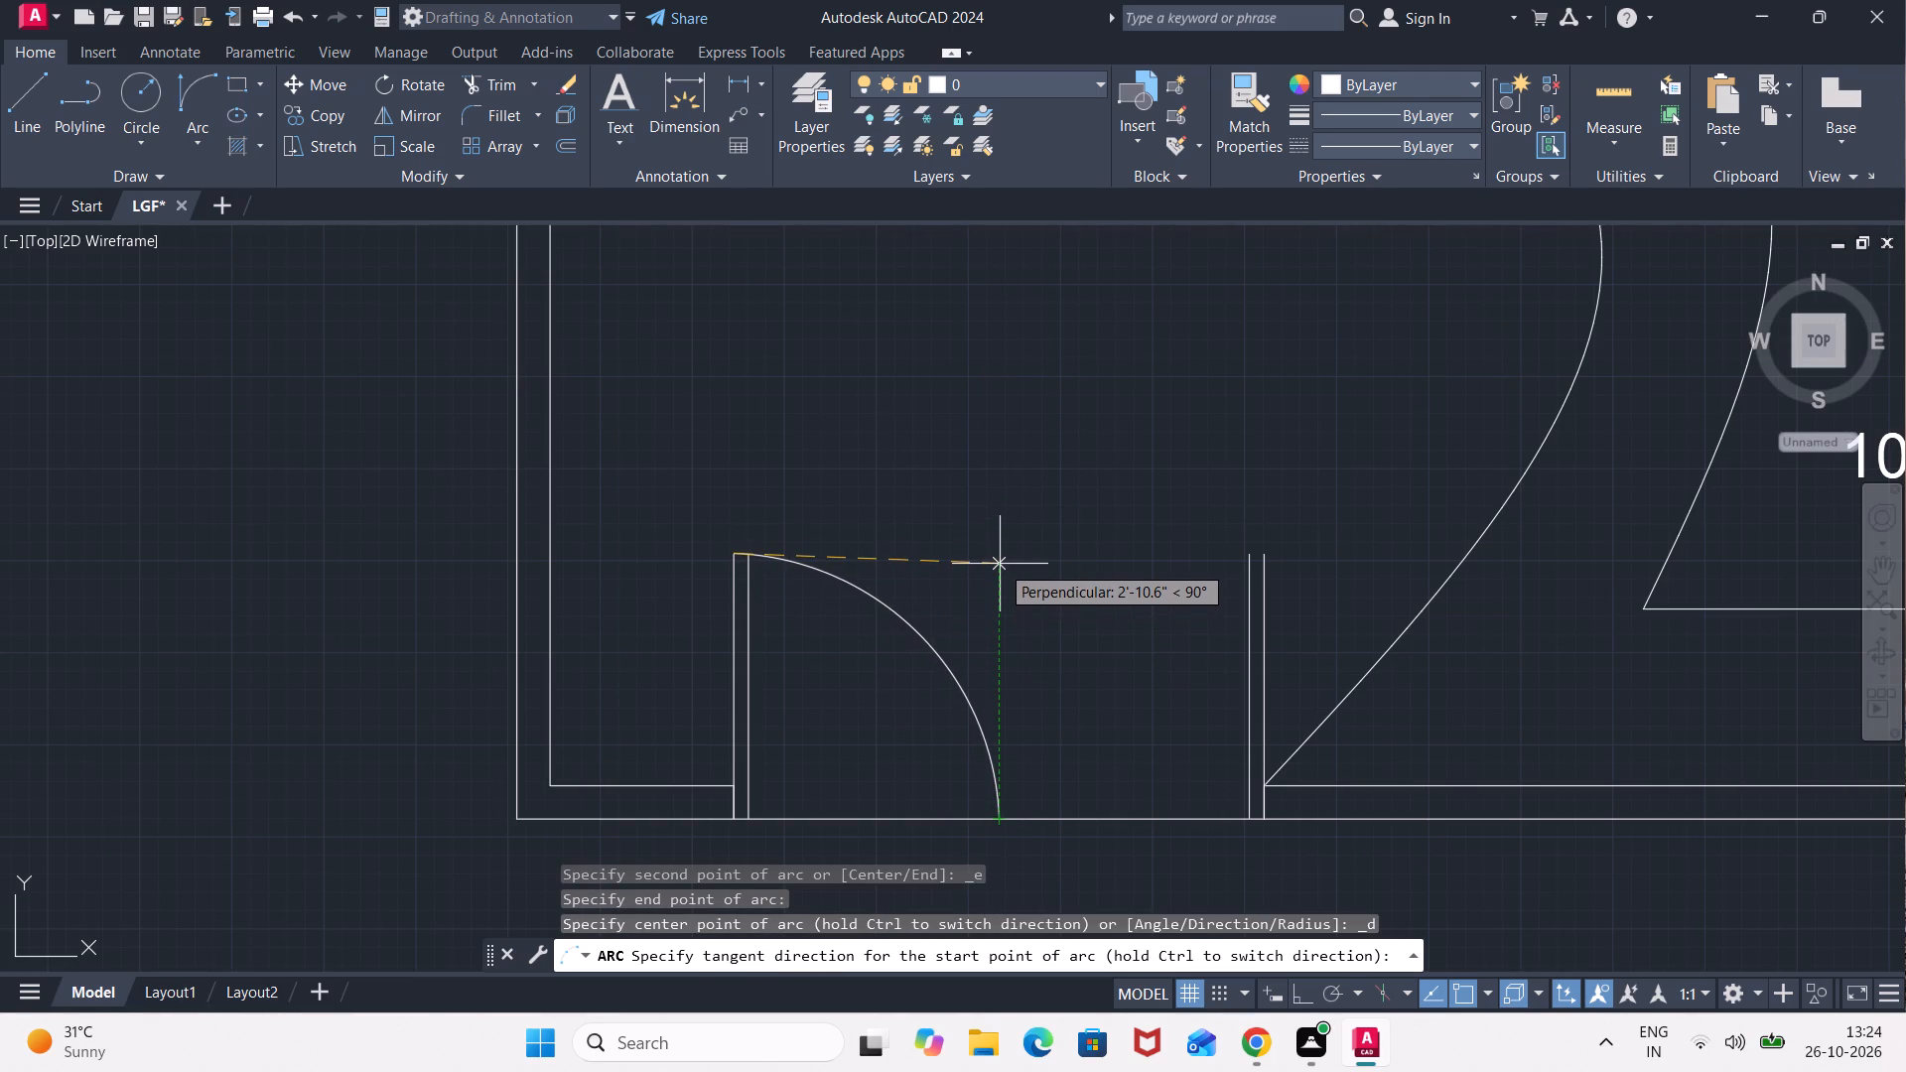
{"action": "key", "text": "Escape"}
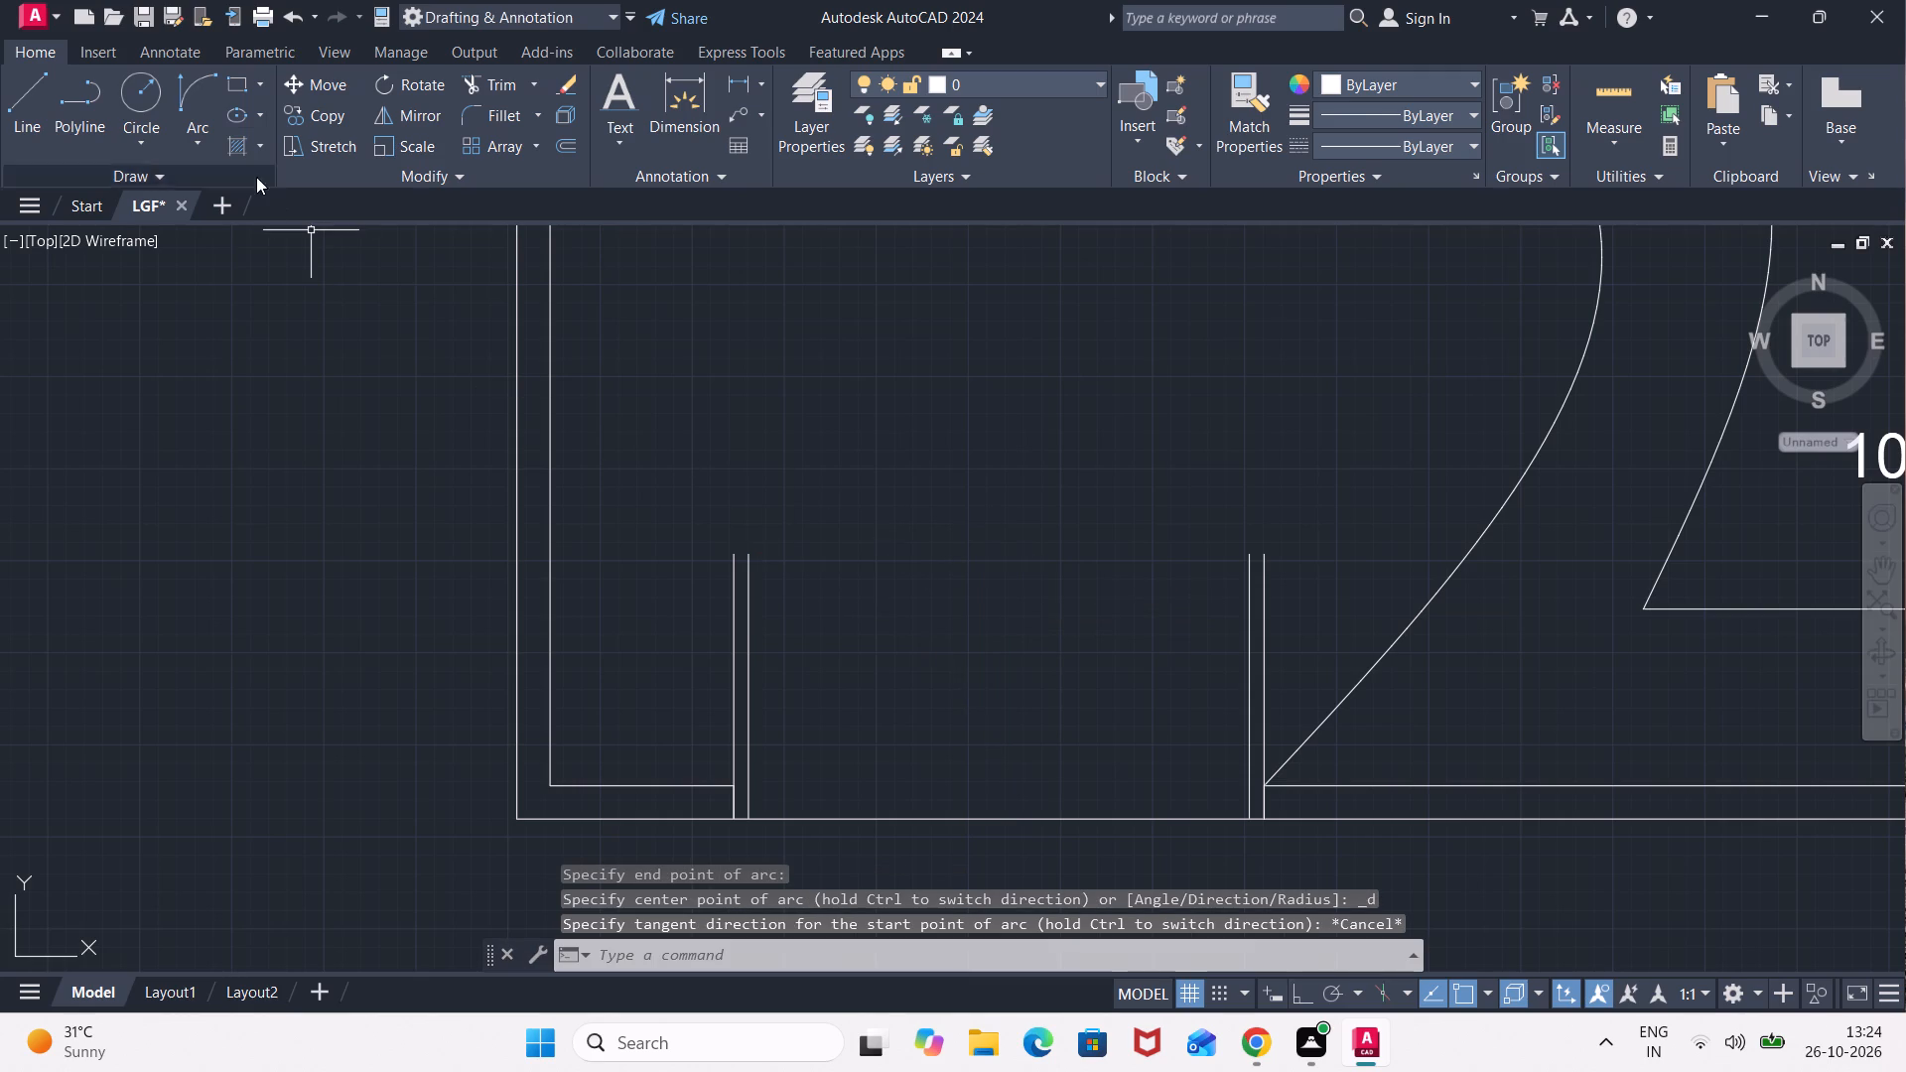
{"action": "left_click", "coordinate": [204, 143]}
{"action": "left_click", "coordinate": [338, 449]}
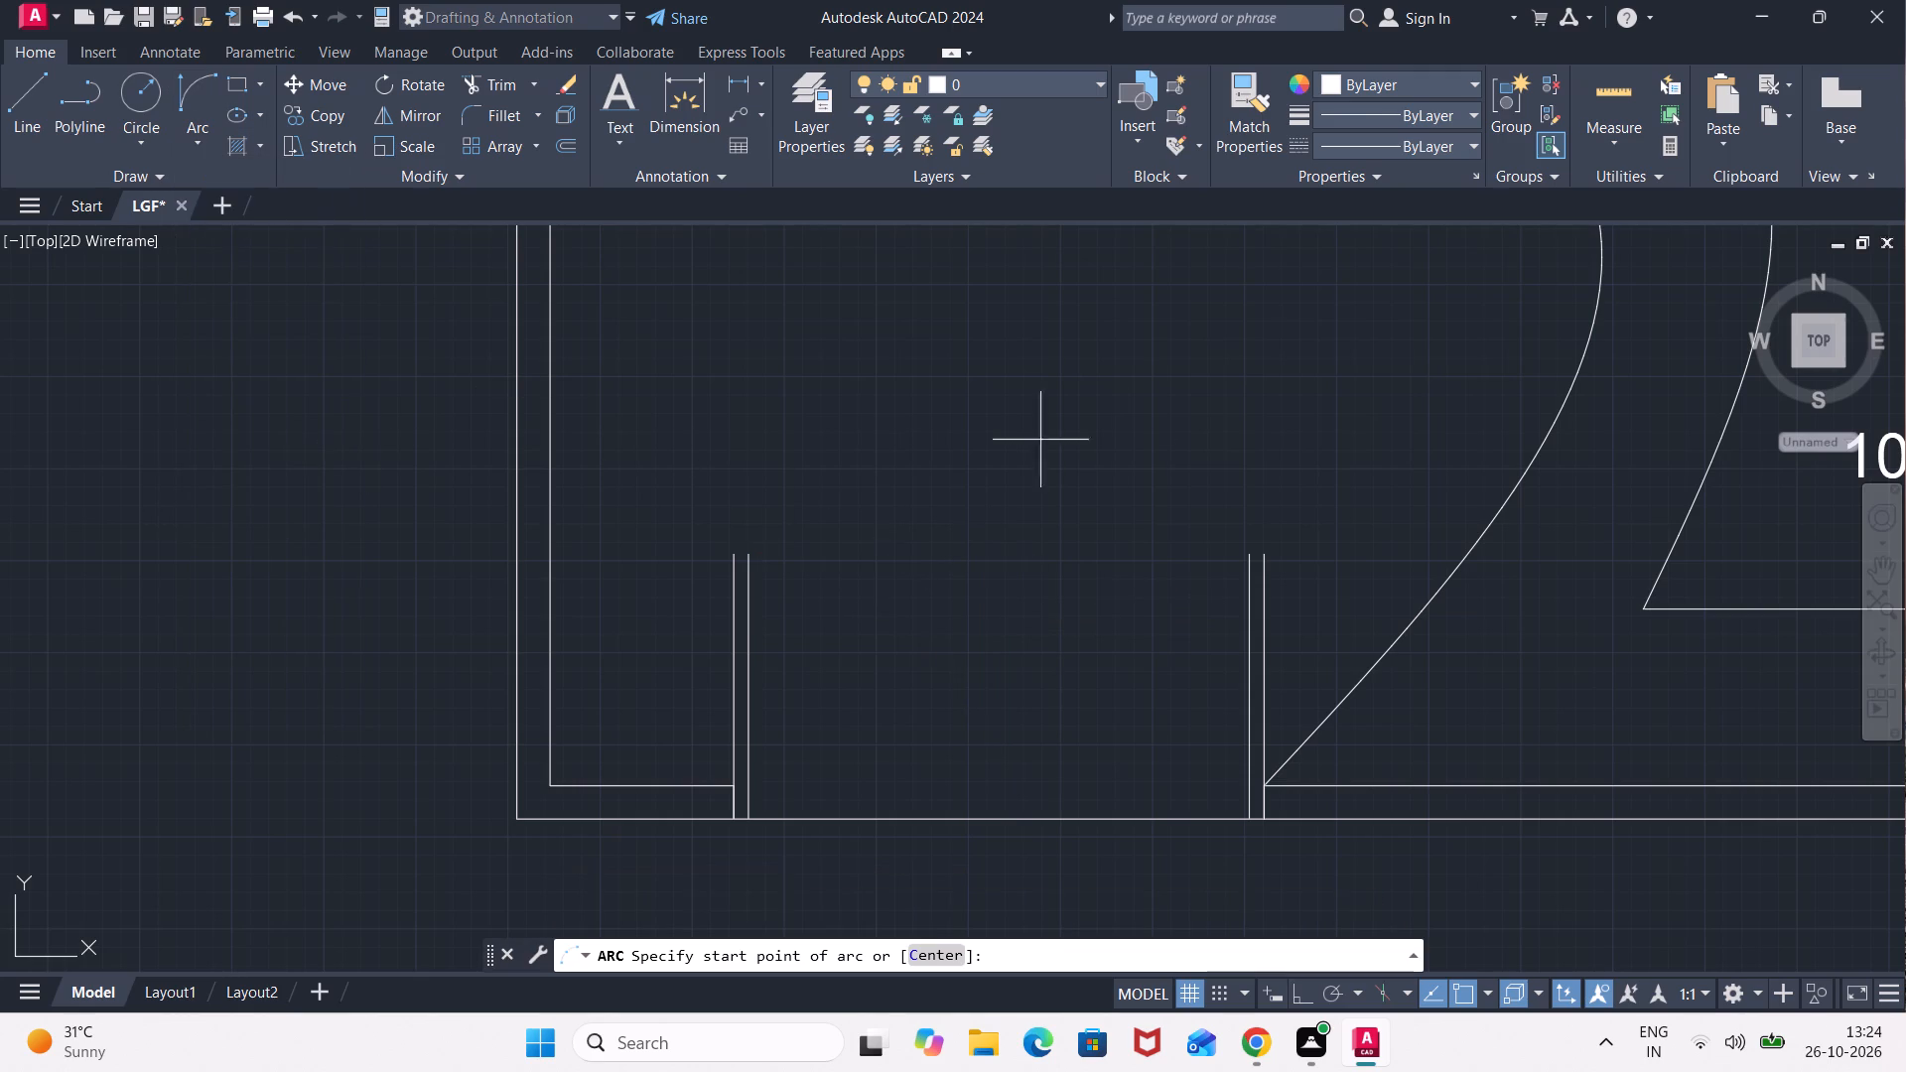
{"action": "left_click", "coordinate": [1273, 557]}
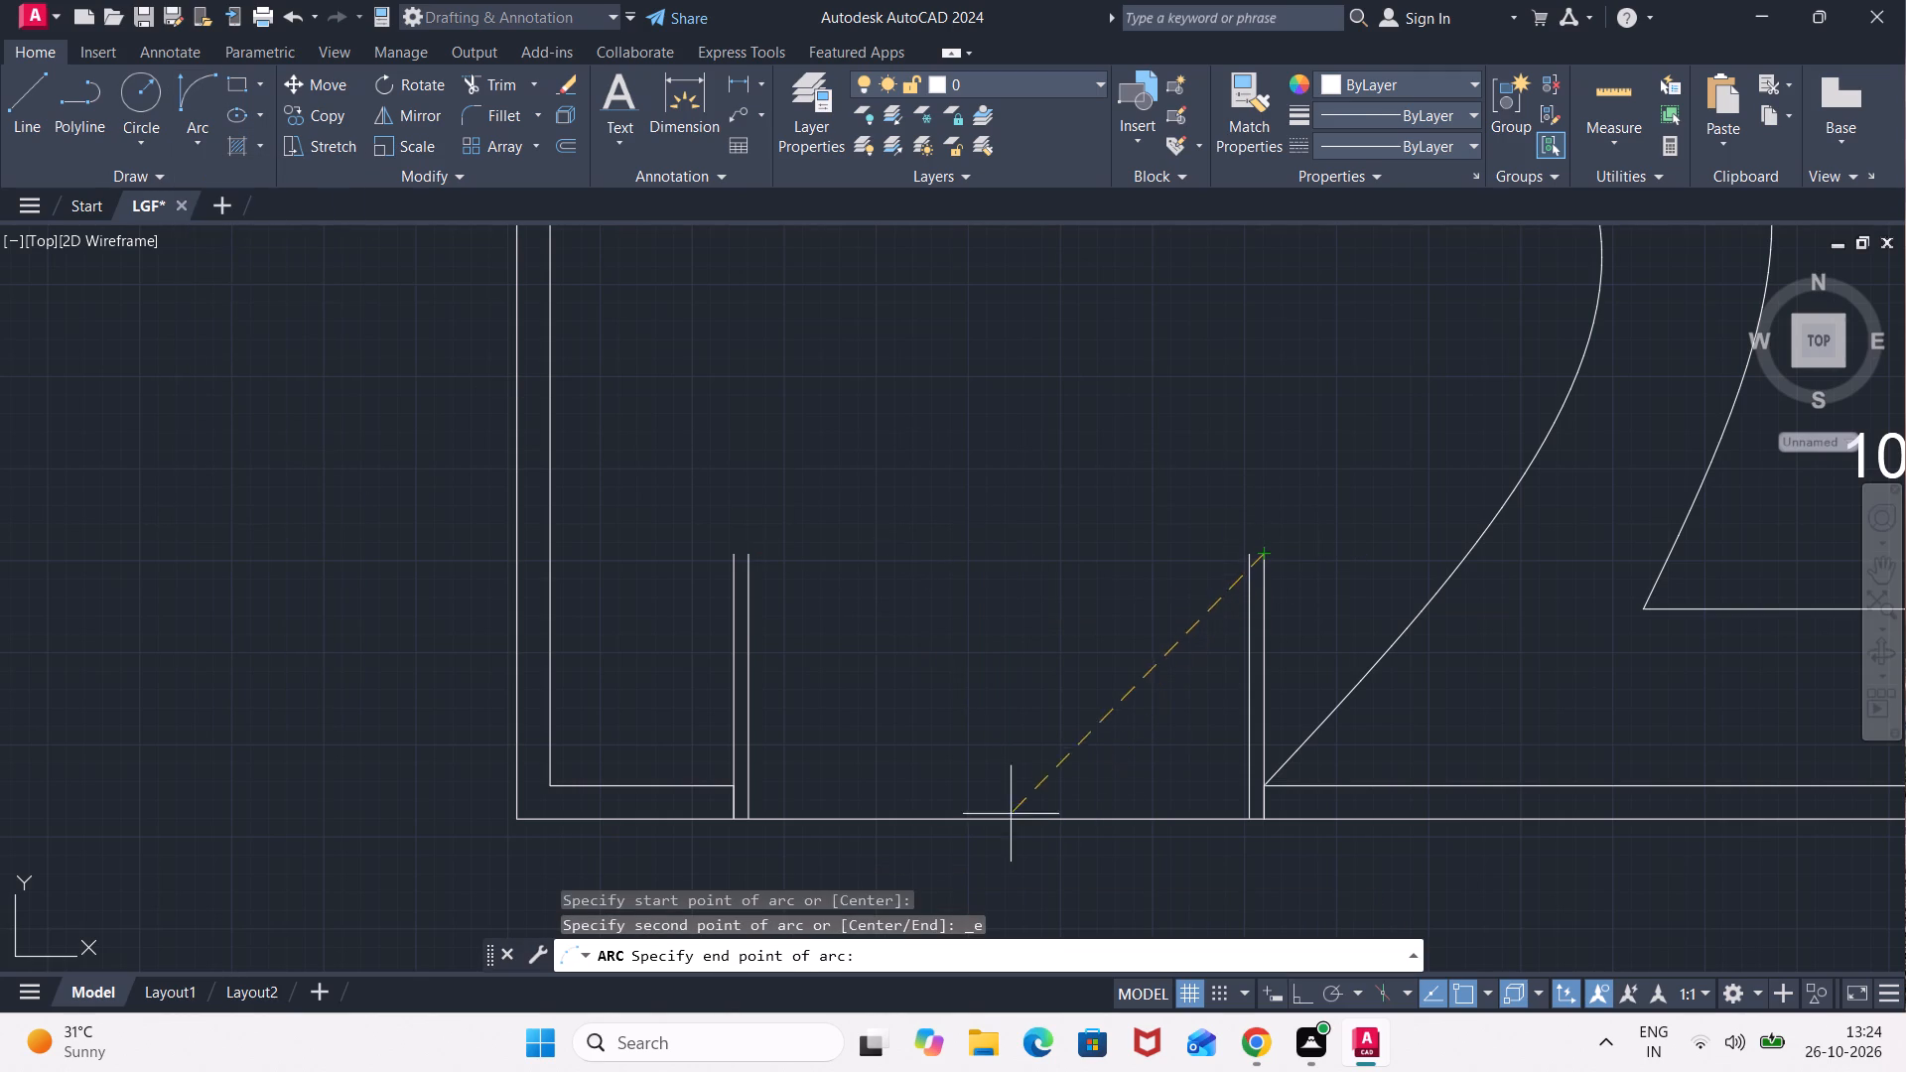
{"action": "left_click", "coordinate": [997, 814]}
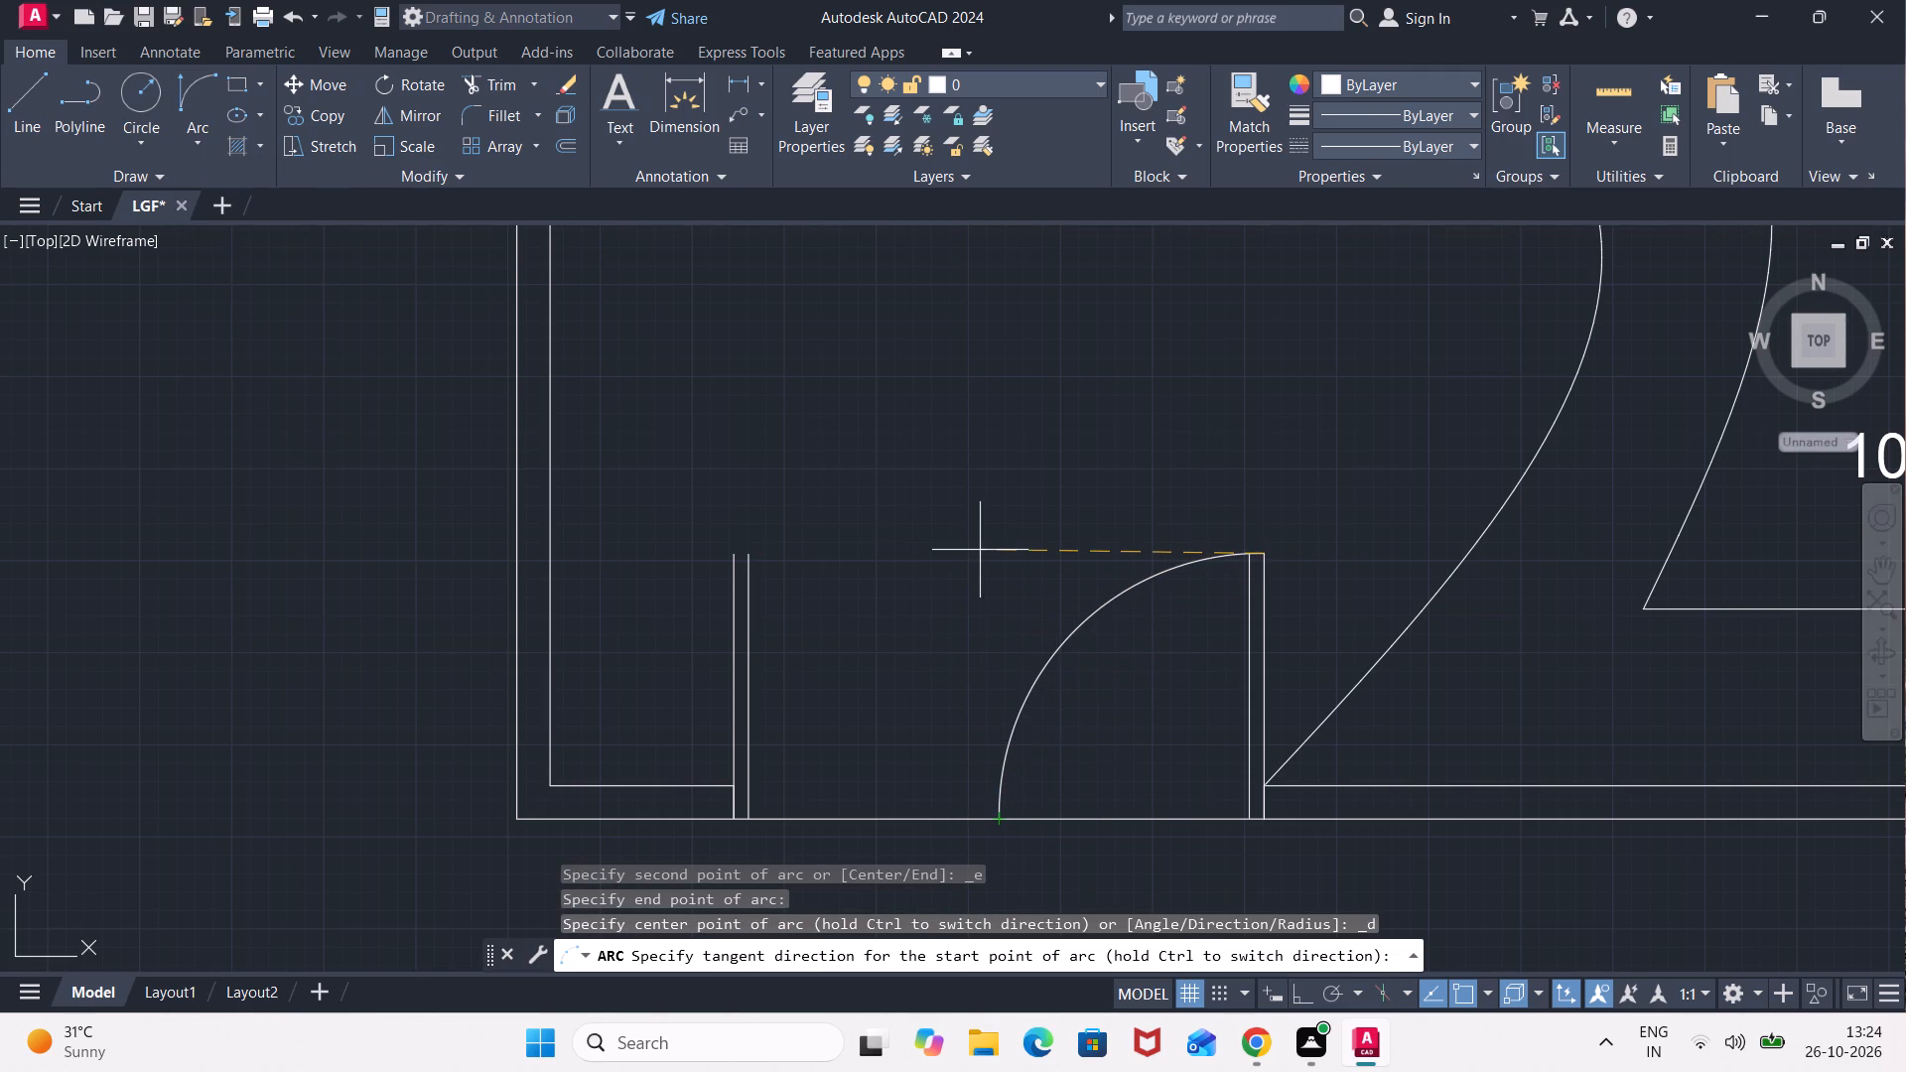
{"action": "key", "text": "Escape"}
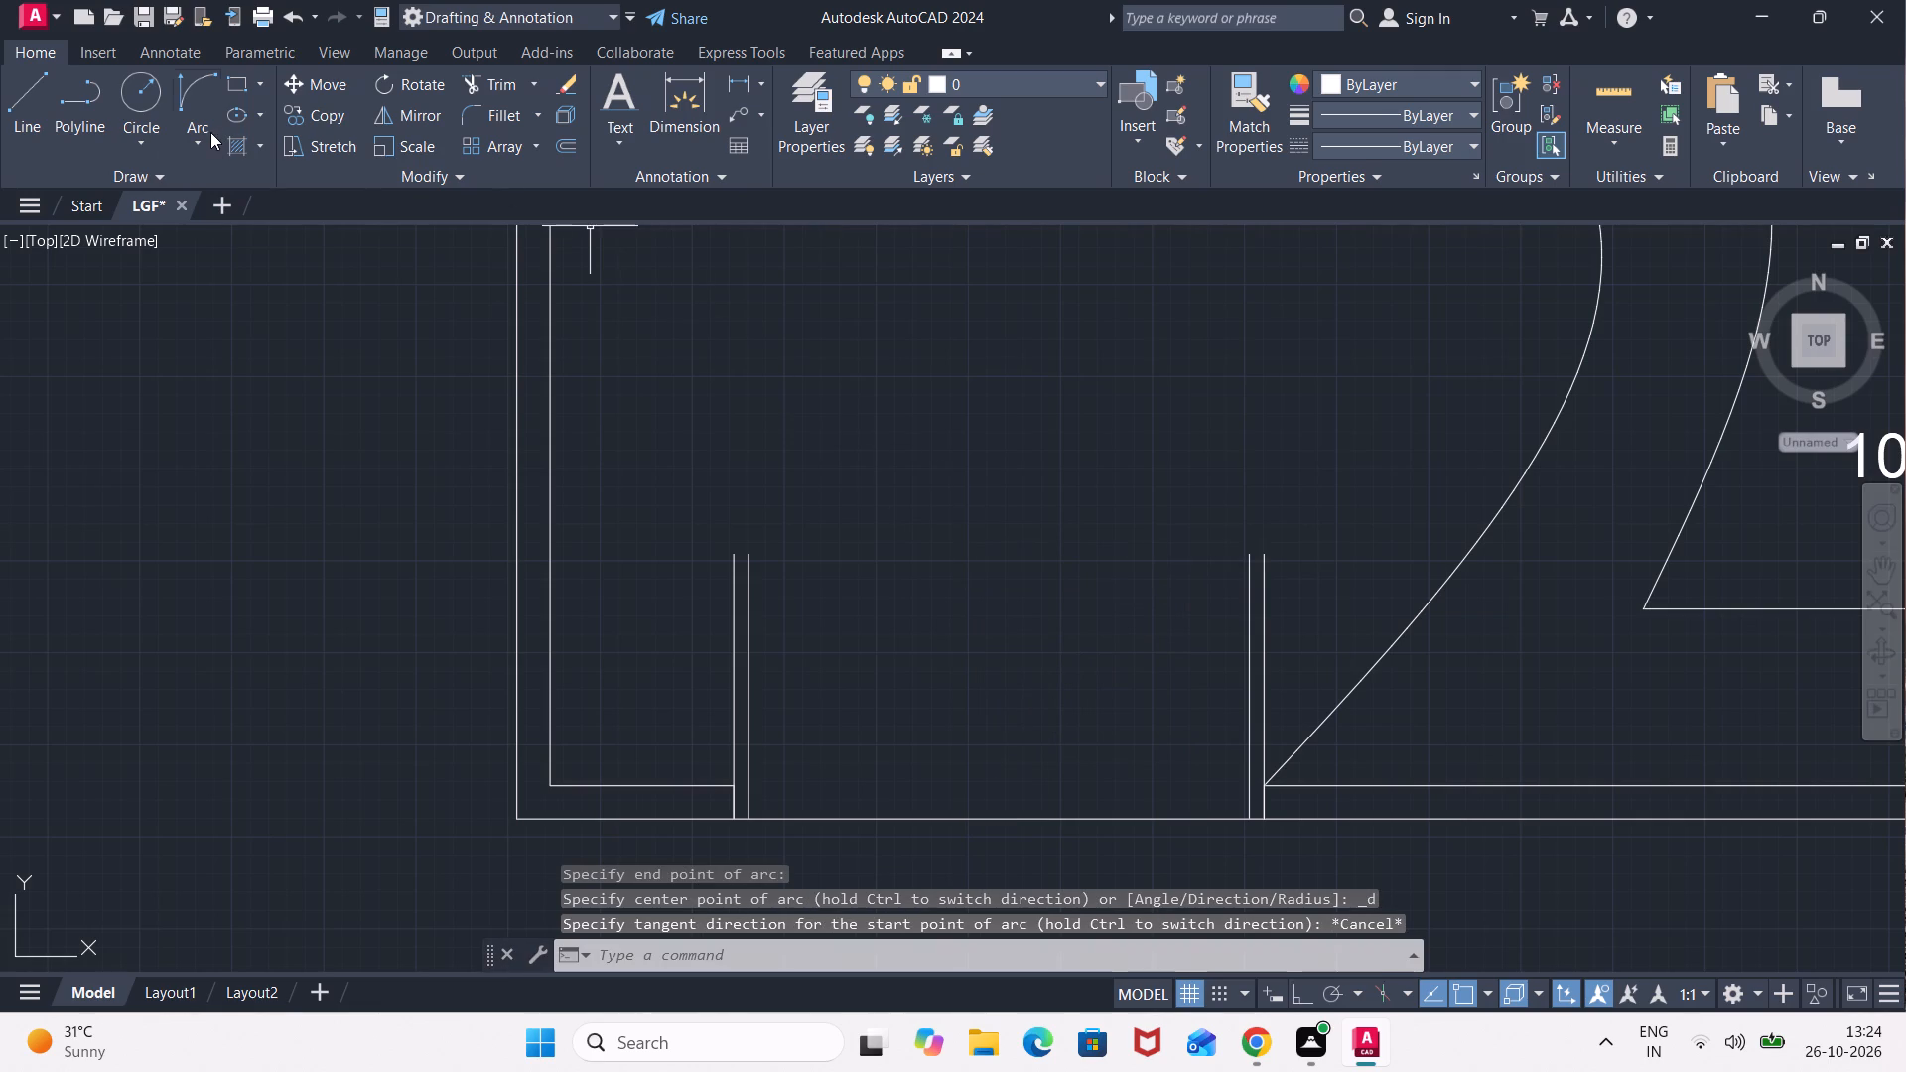
Draw the east leaf's swing as a Start, End, Direction arc from the opening line's midpoint to the leaf's outer north end, direction 90.
{"action": "left_click", "coordinate": [210, 132]}
{"action": "left_click", "coordinate": [325, 444]}
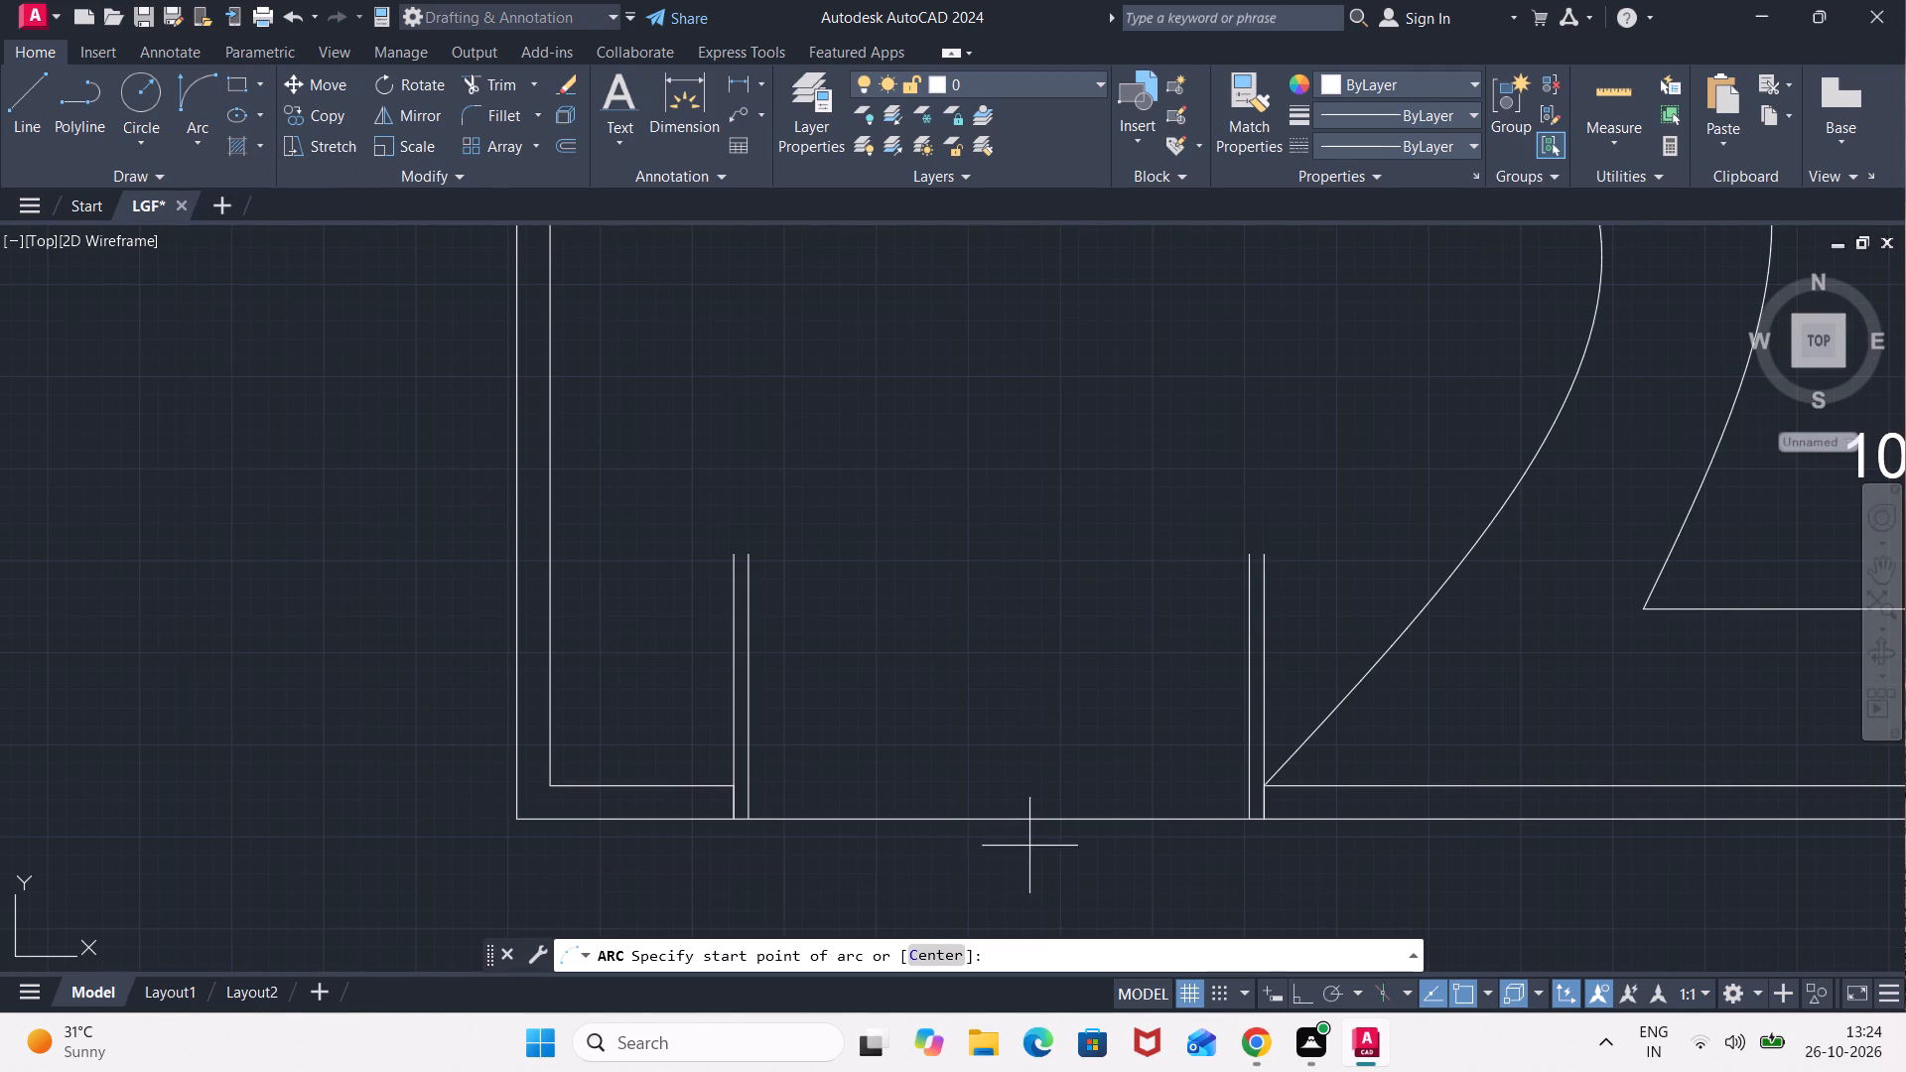
{"action": "left_click", "coordinate": [1008, 818]}
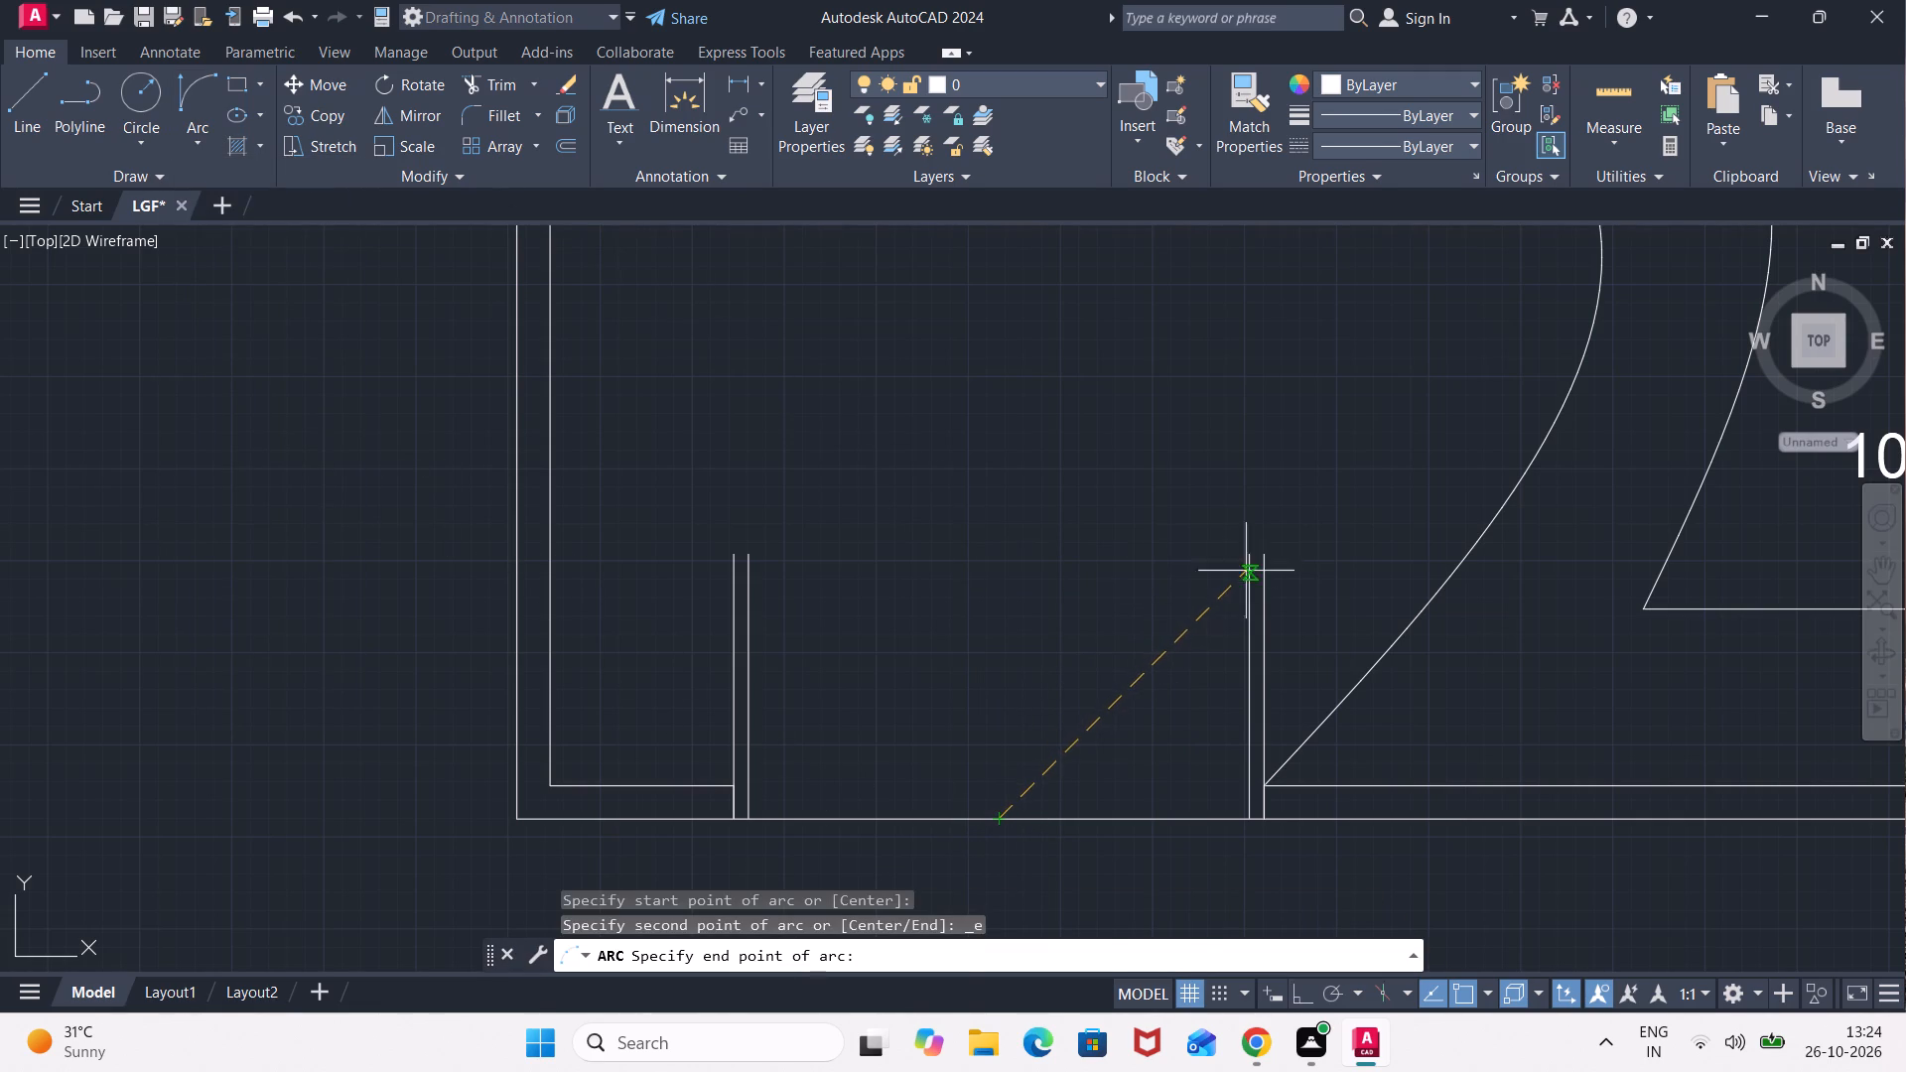
{"action": "left_click", "coordinate": [1260, 561]}
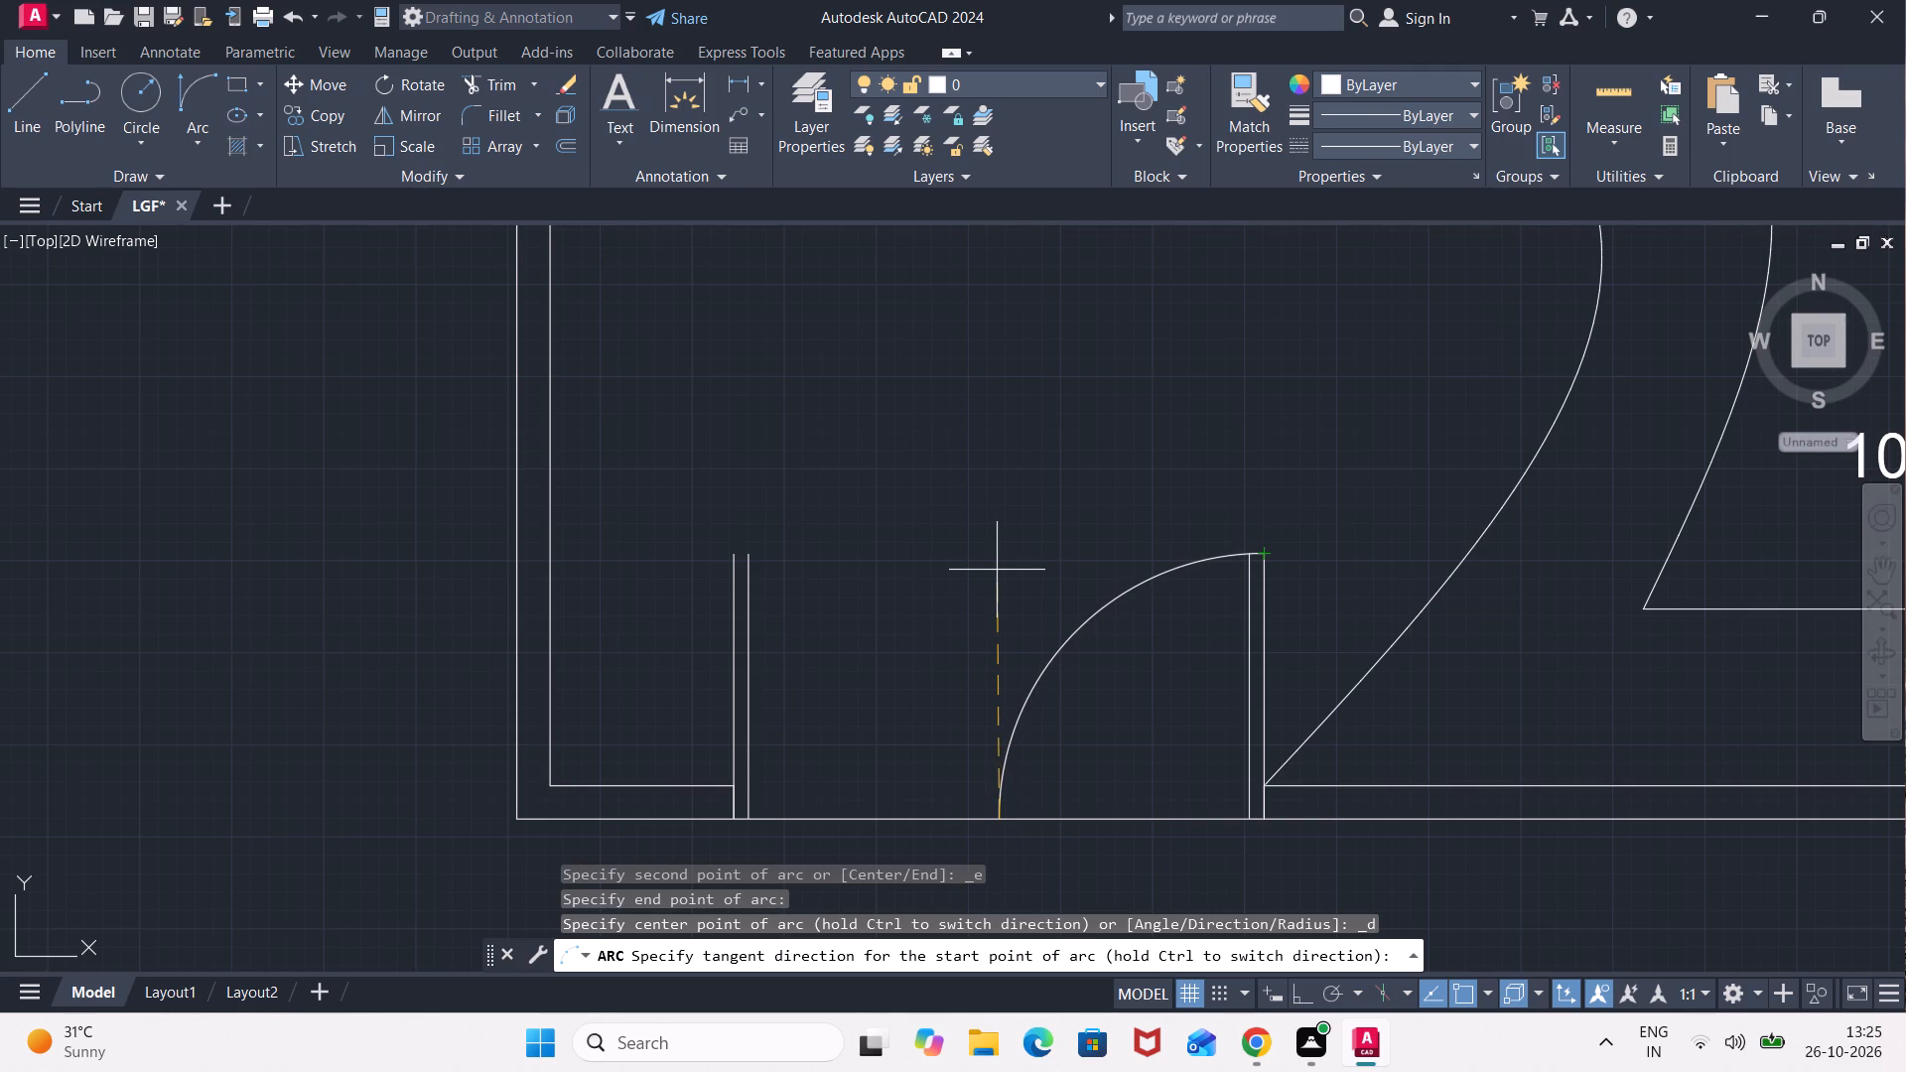
{"action": "type", "text": "90"}
{"action": "key", "text": "Return"}
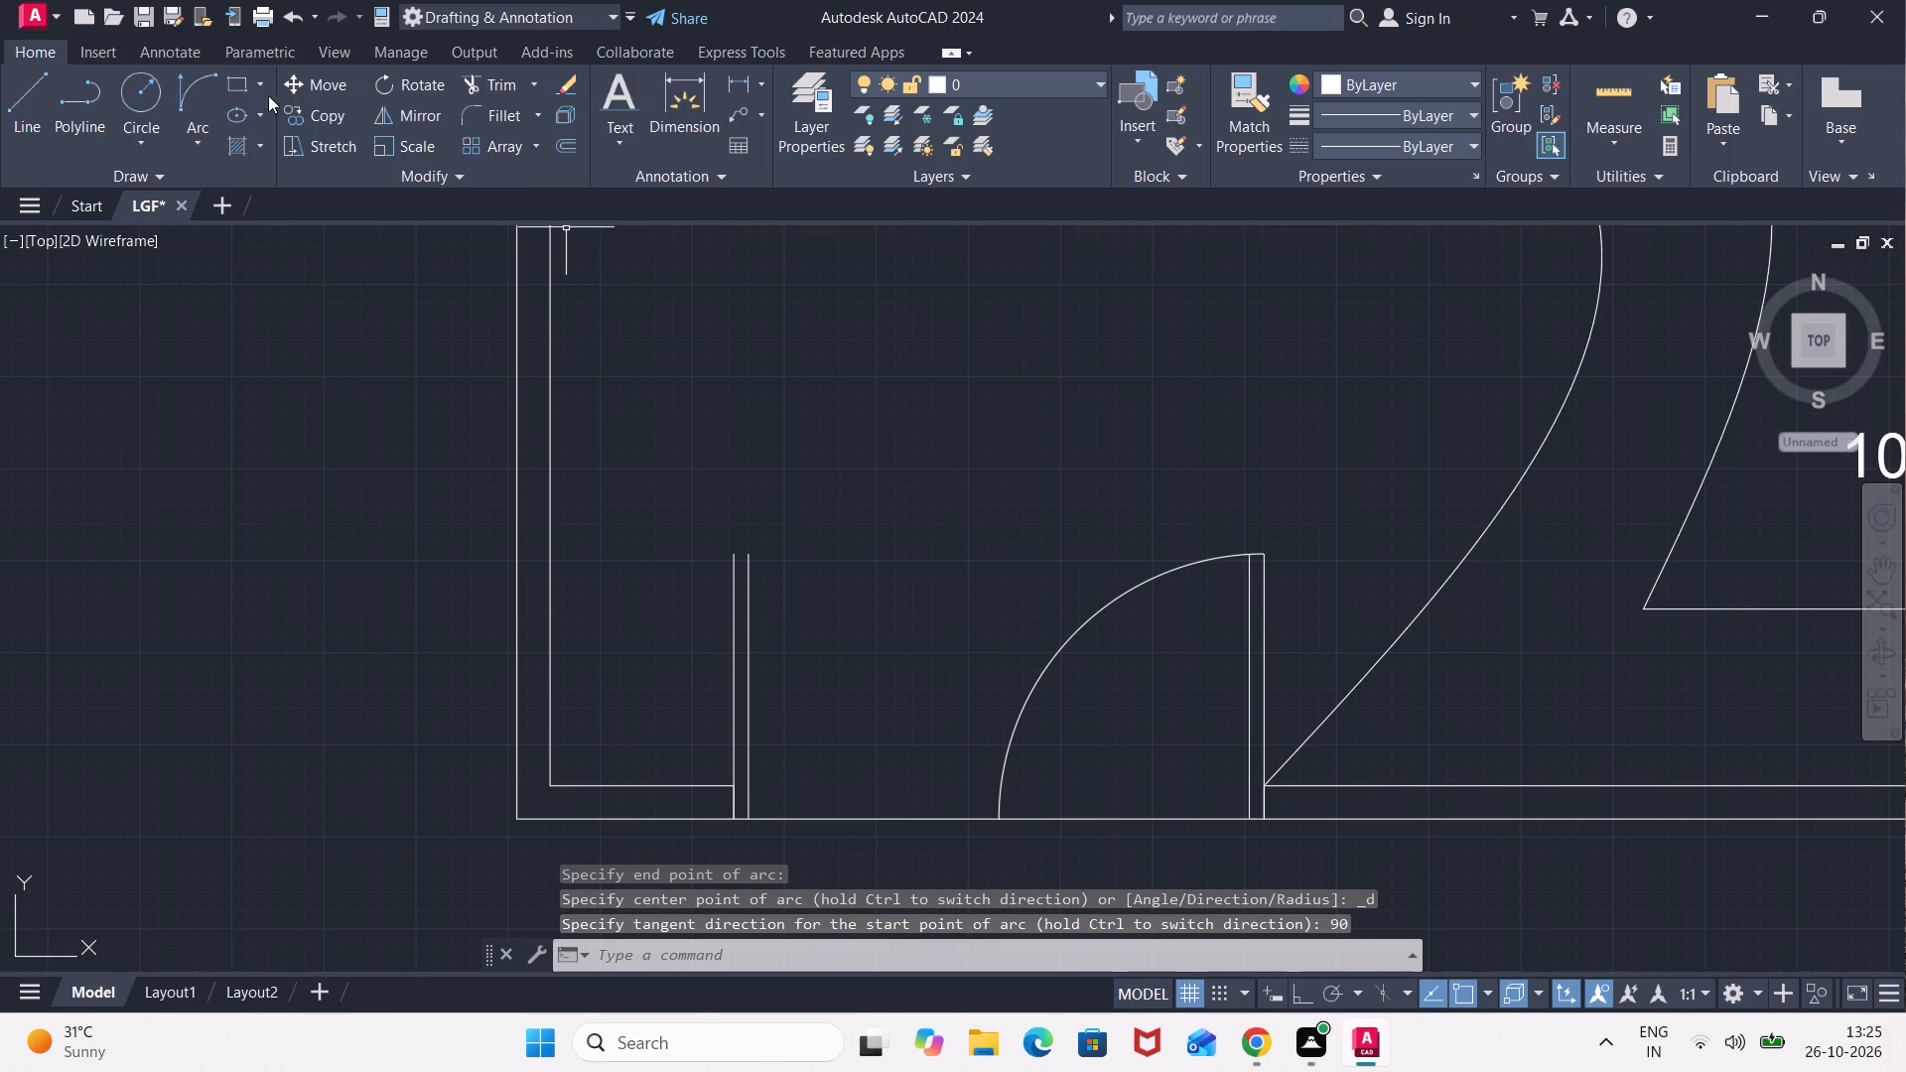
Draw the west leaf's swing as a Start, End, Direction arc from the opening line's midpoint to the leaf's outer north end, direction 90.
{"action": "left_click", "coordinate": [180, 129]}
{"action": "left_click", "coordinate": [296, 450]}
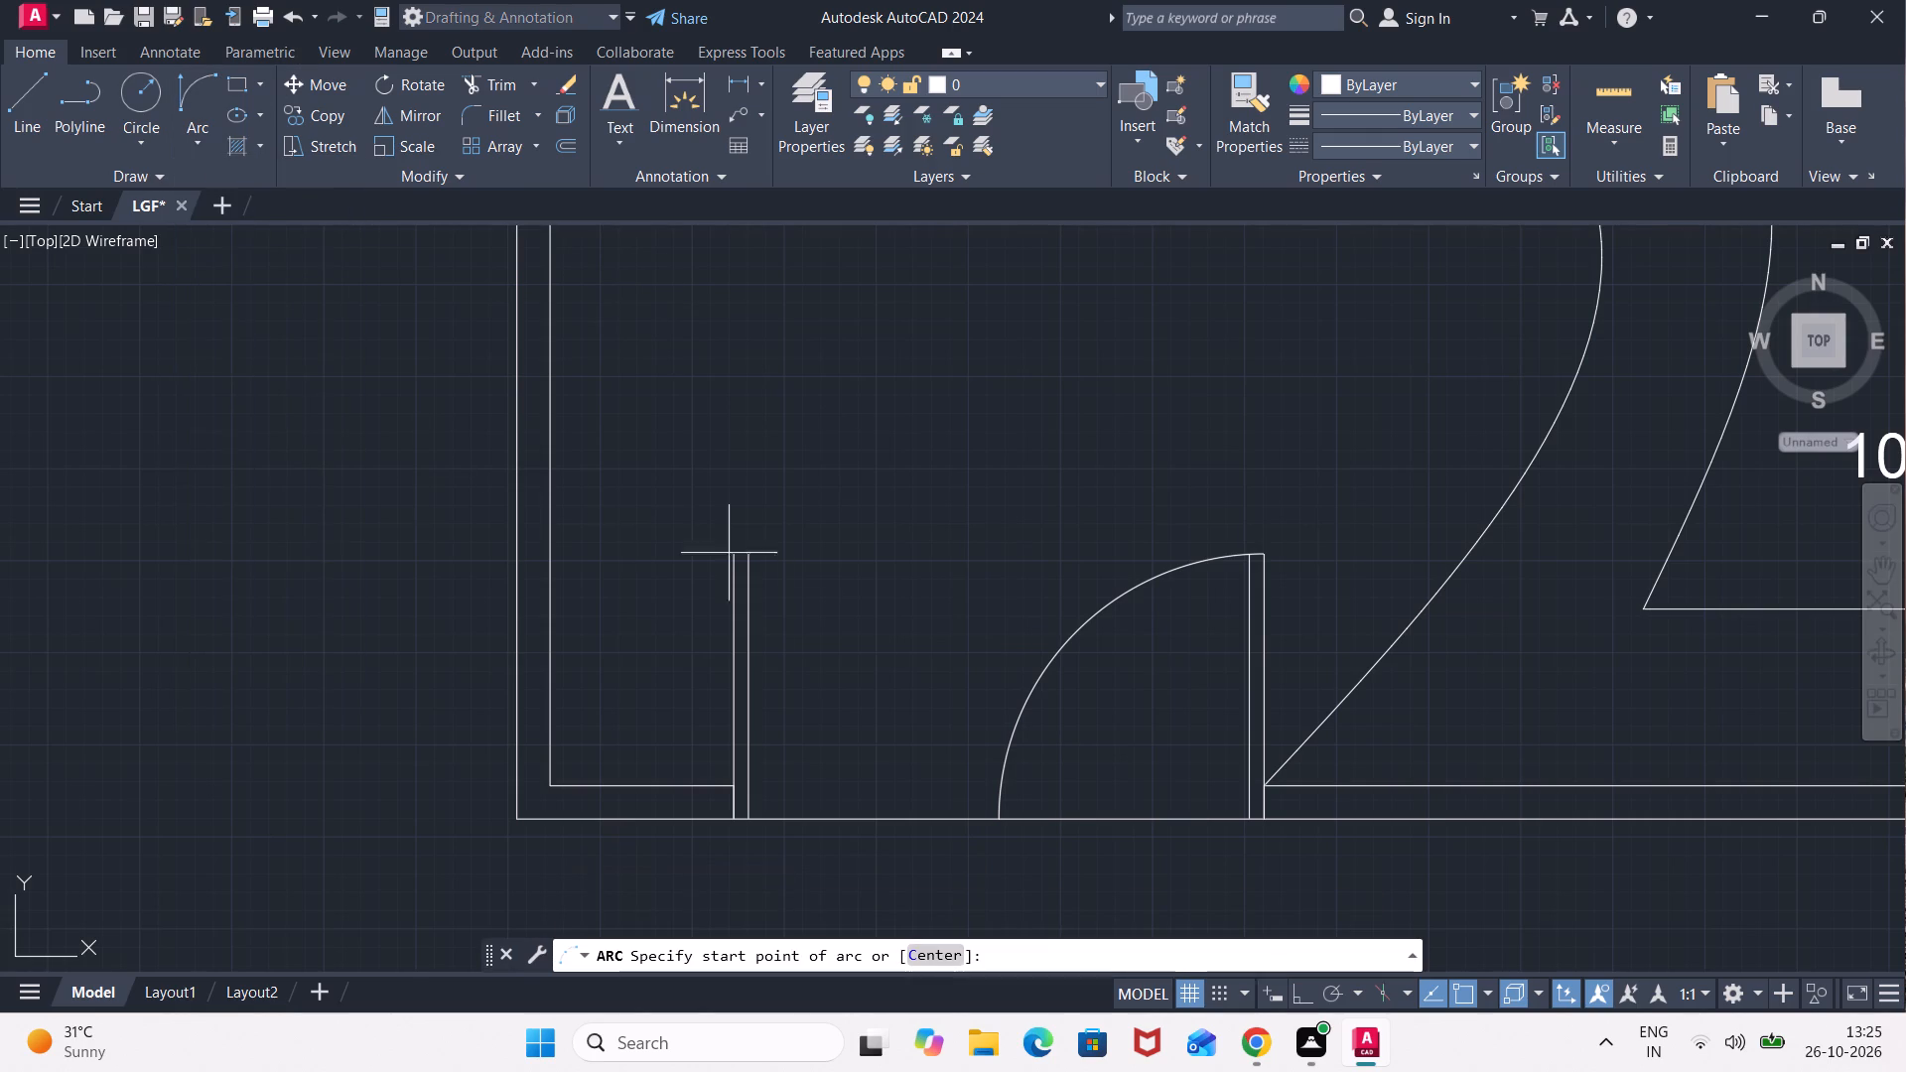
{"action": "left_click", "coordinate": [1000, 818]}
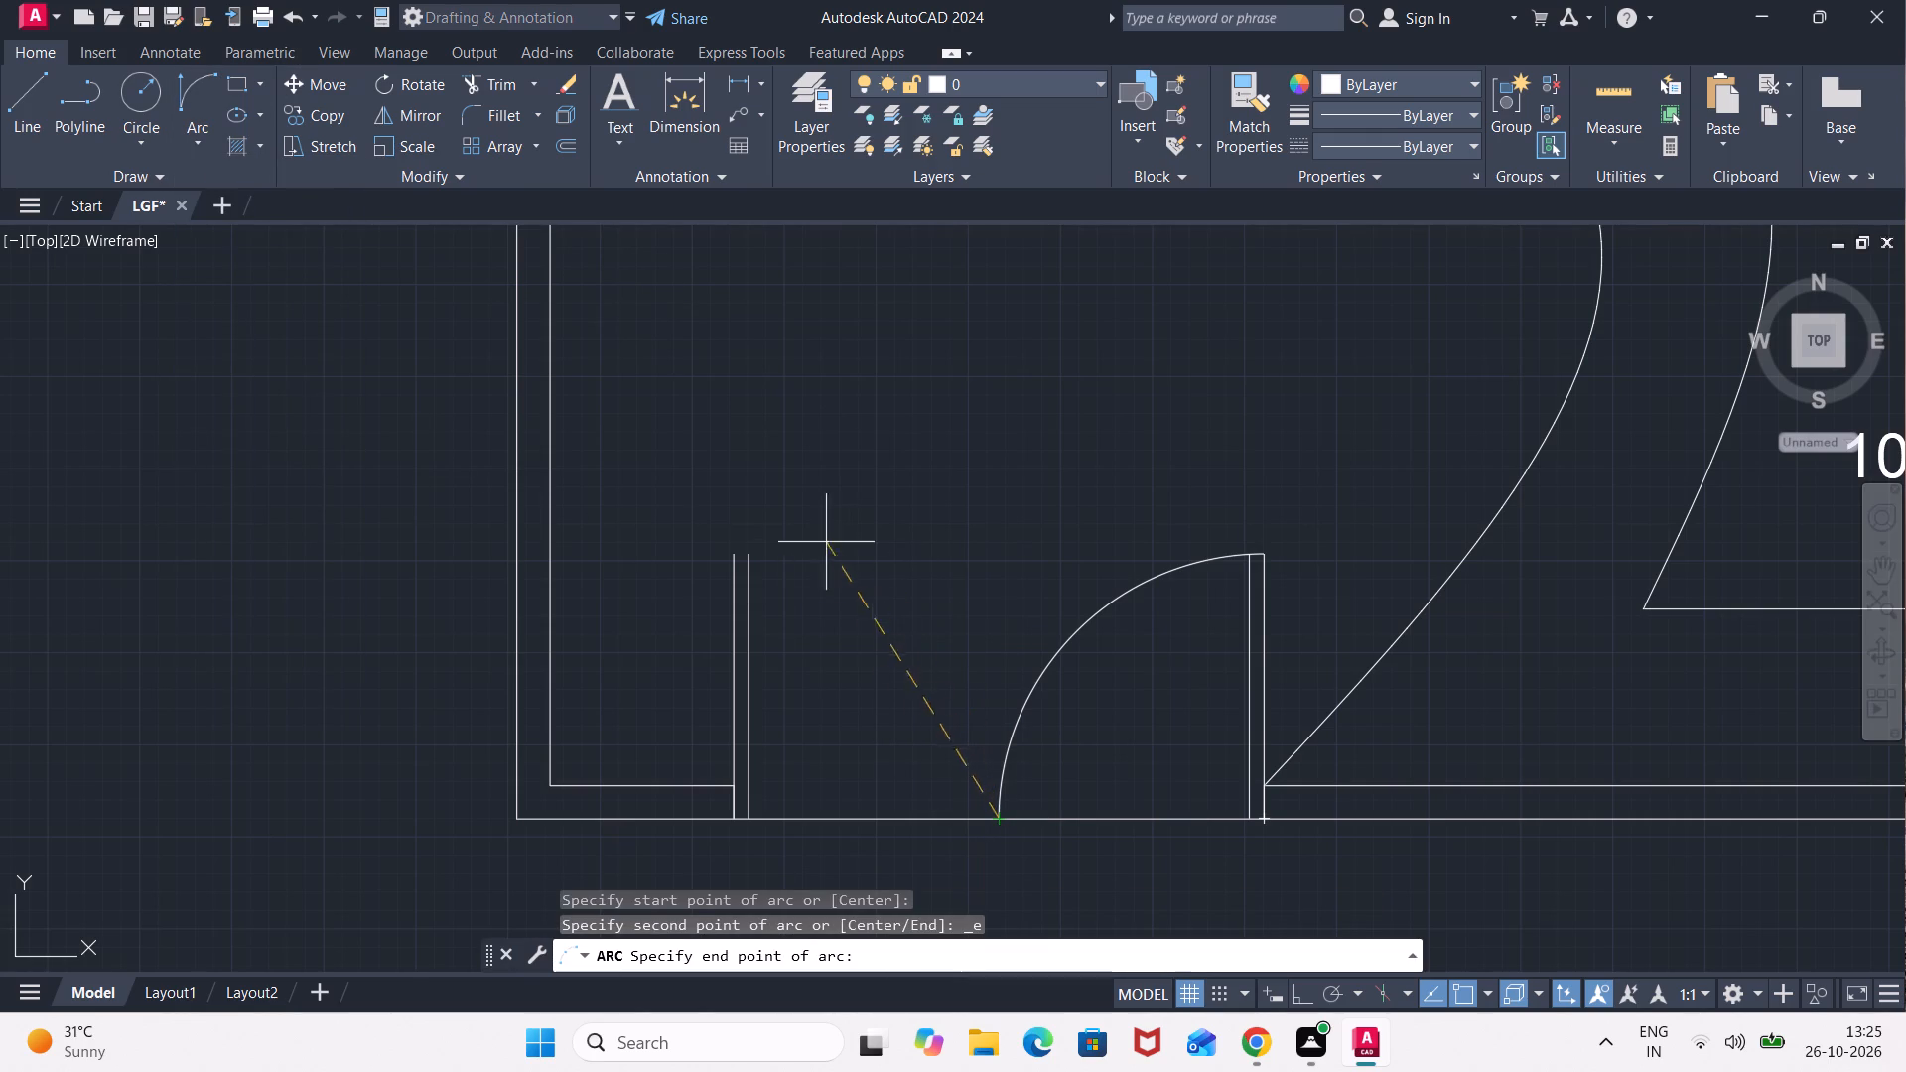
{"action": "left_click", "coordinate": [731, 548]}
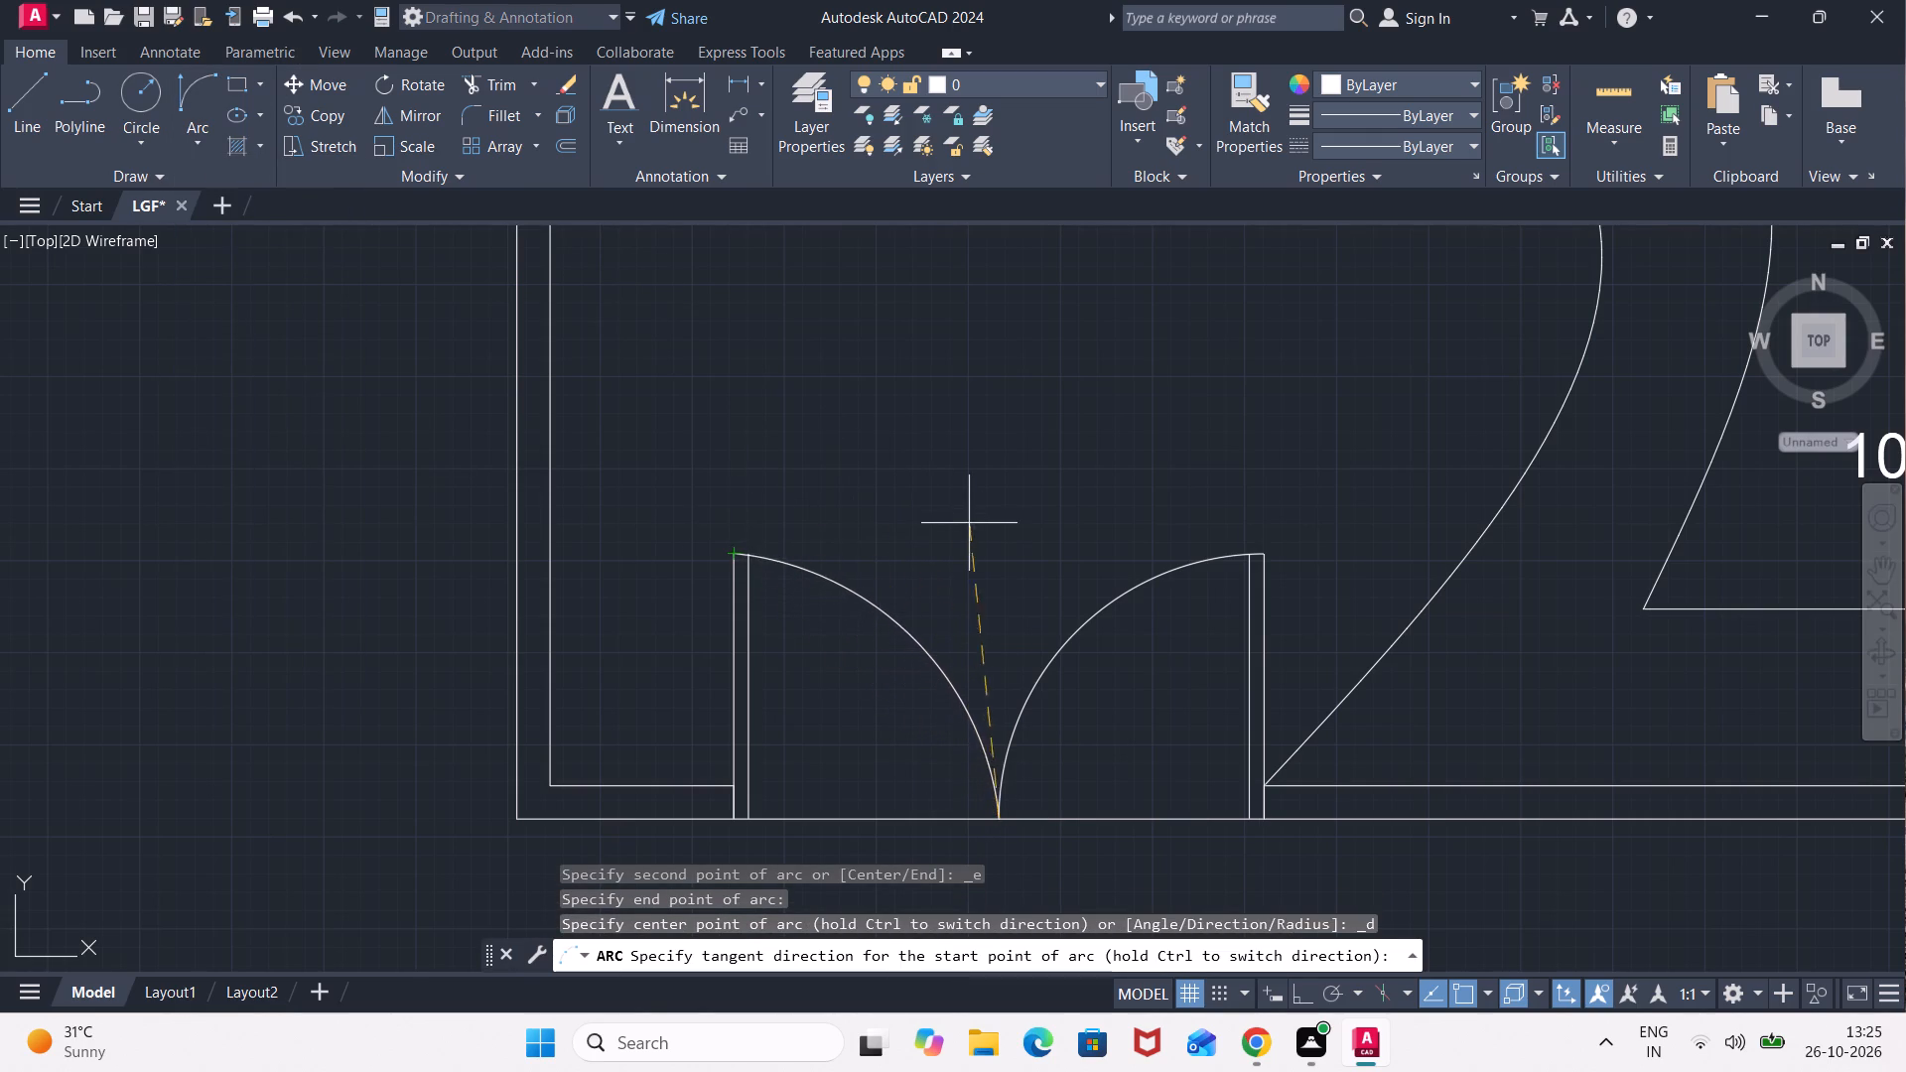
{"action": "type", "text": "90"}
{"action": "key", "text": "Return"}
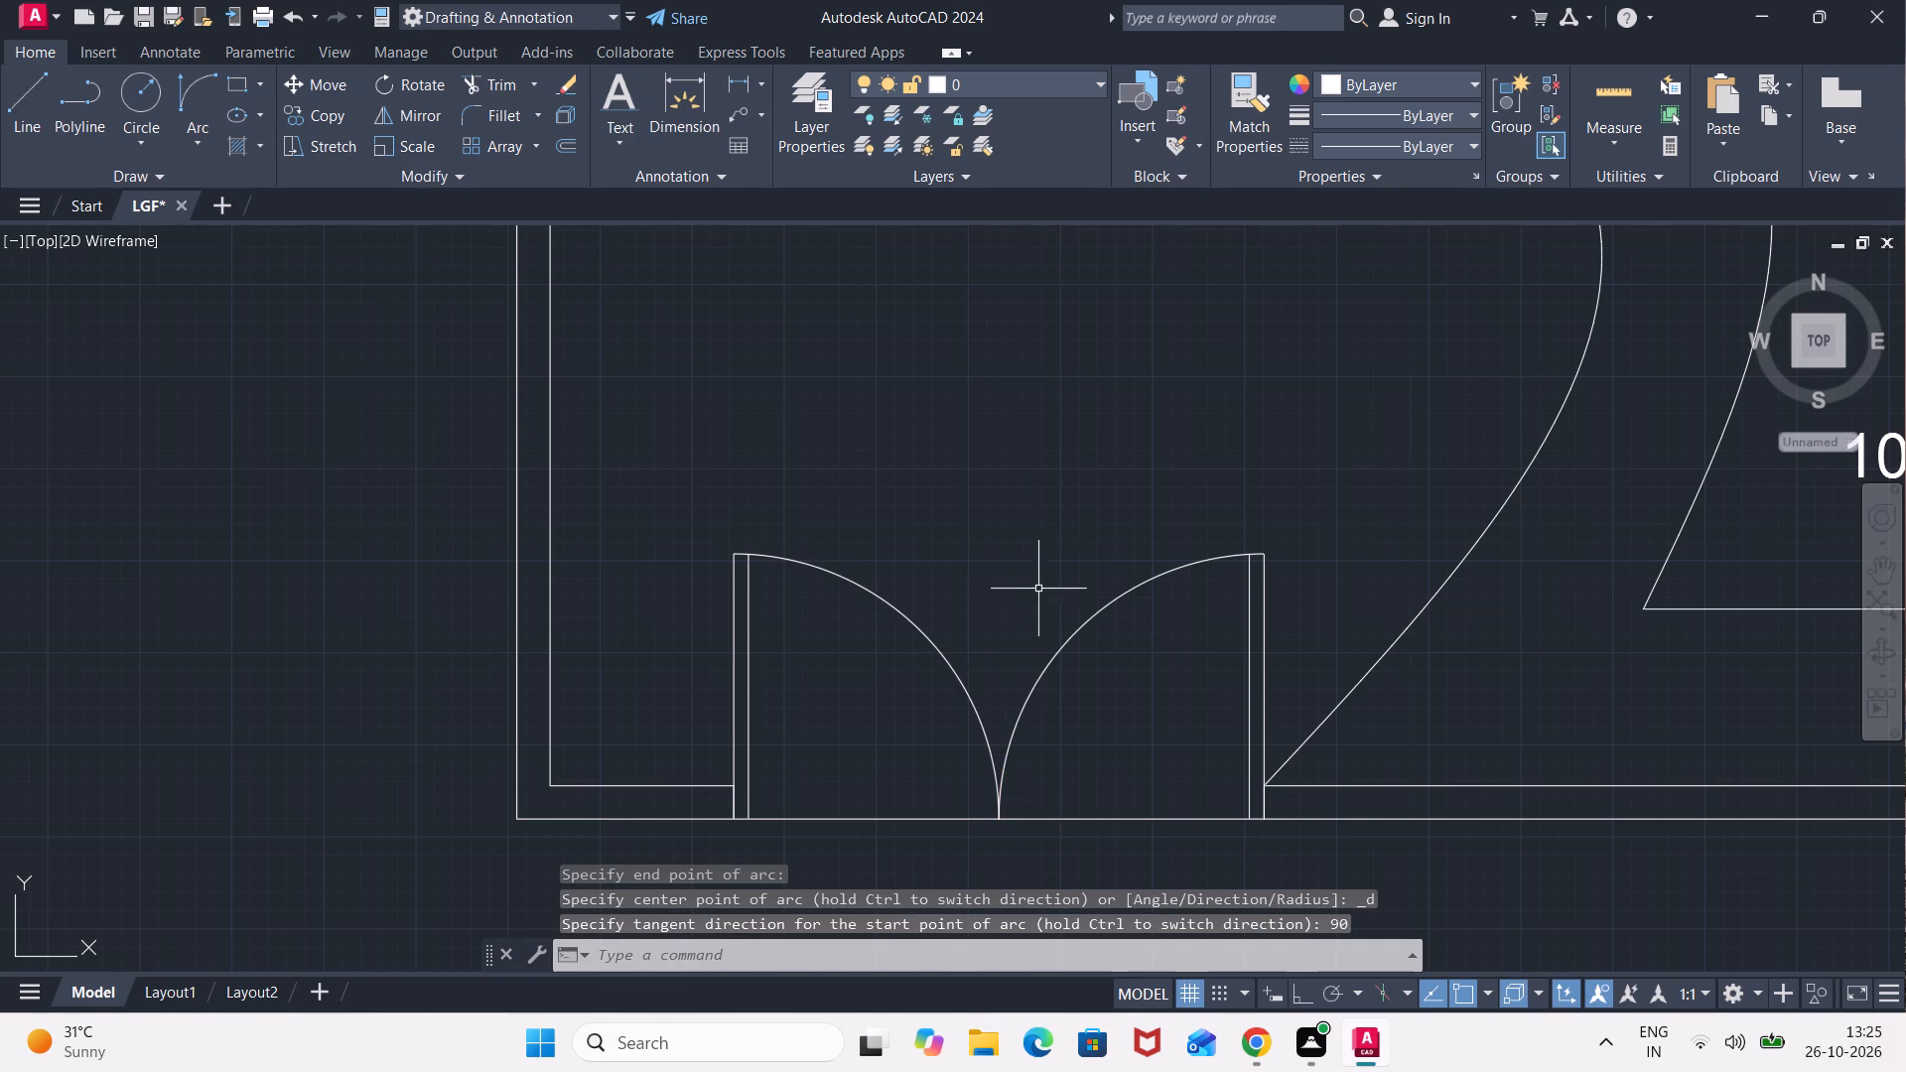
{"action": "key", "text": "Escape"}
Hatch the 10' wide front lawn with the AR-CONC pattern in green 88,186,72.
{"action": "scroll", "coordinate": [1059, 614], "scroll_direction": "down", "scroll_amount": 4}
{"action": "middle_click_drag", "start_coordinate": [1179, 557], "coordinate": [1161, 698]}
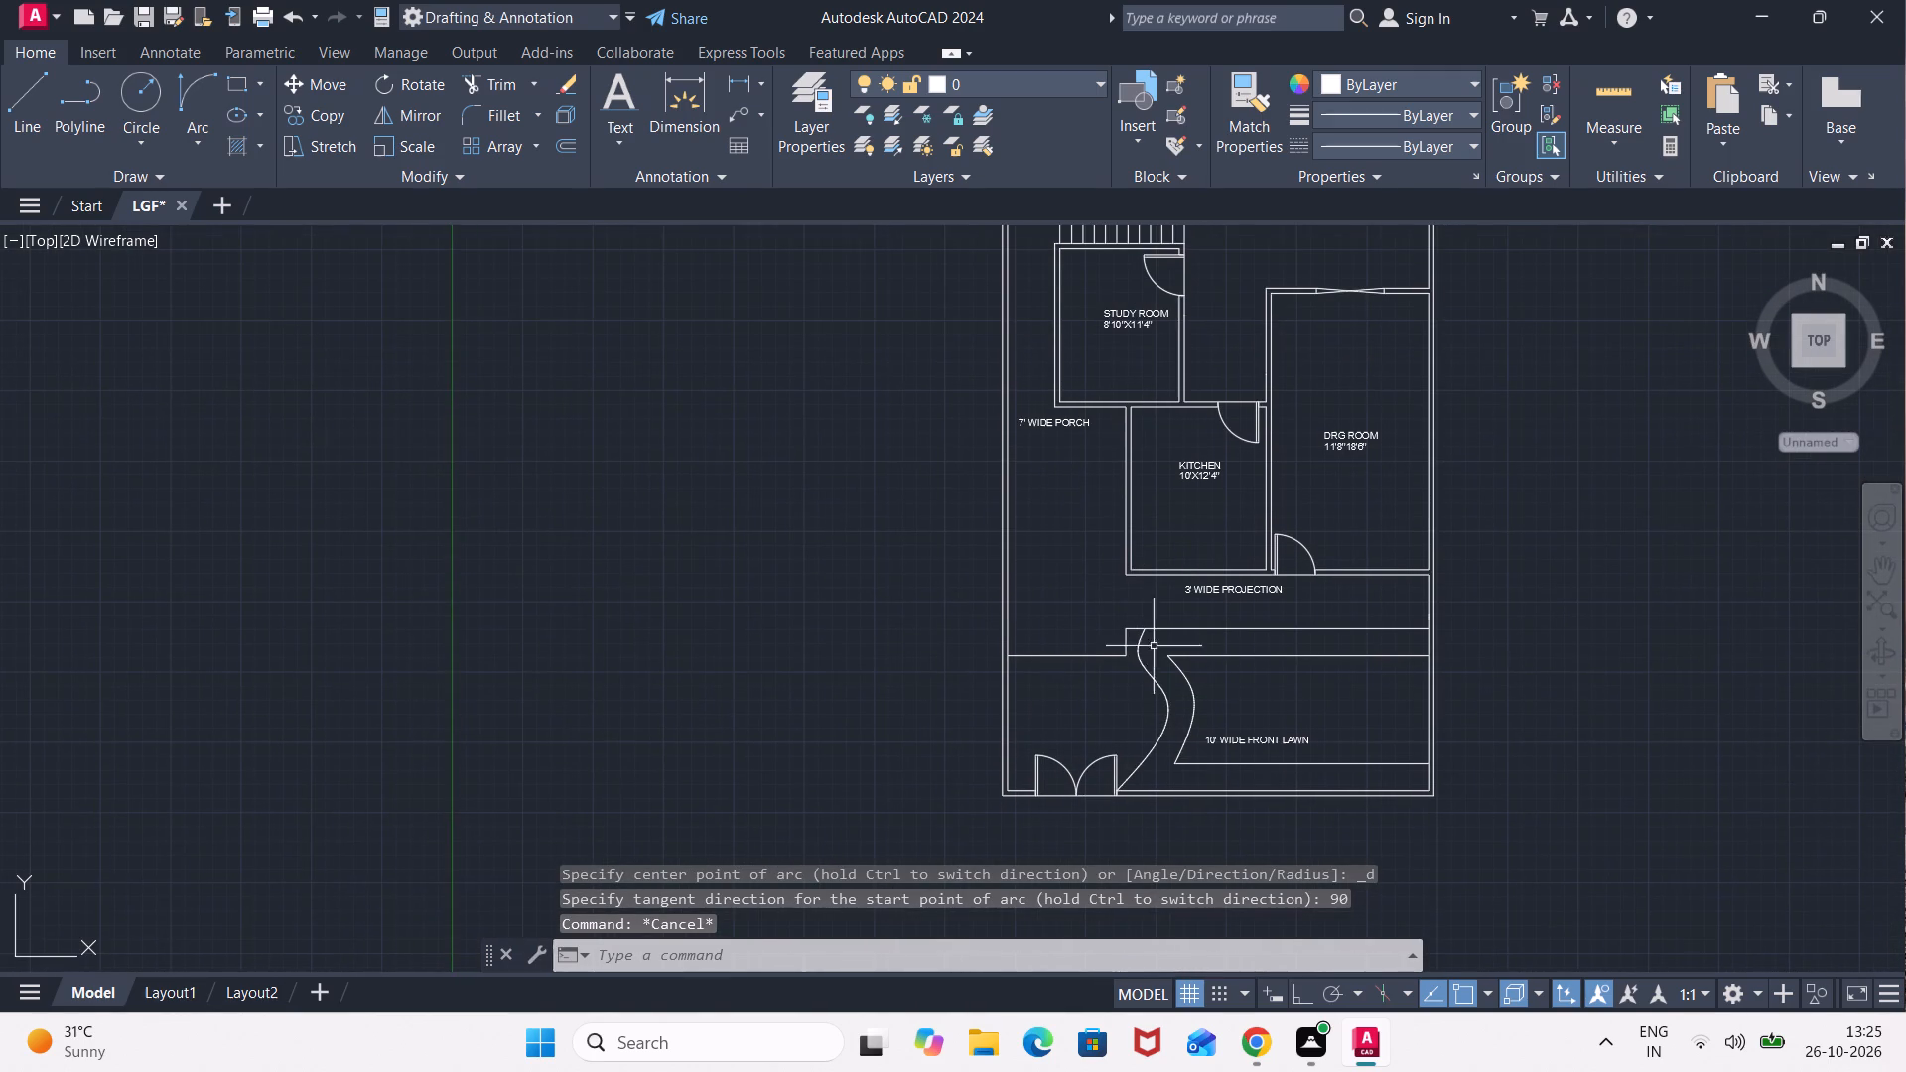
{"action": "middle_click_drag", "start_coordinate": [1116, 635], "coordinate": [1115, 551]}
{"action": "scroll", "coordinate": [1168, 636], "scroll_direction": "up", "scroll_amount": 1}
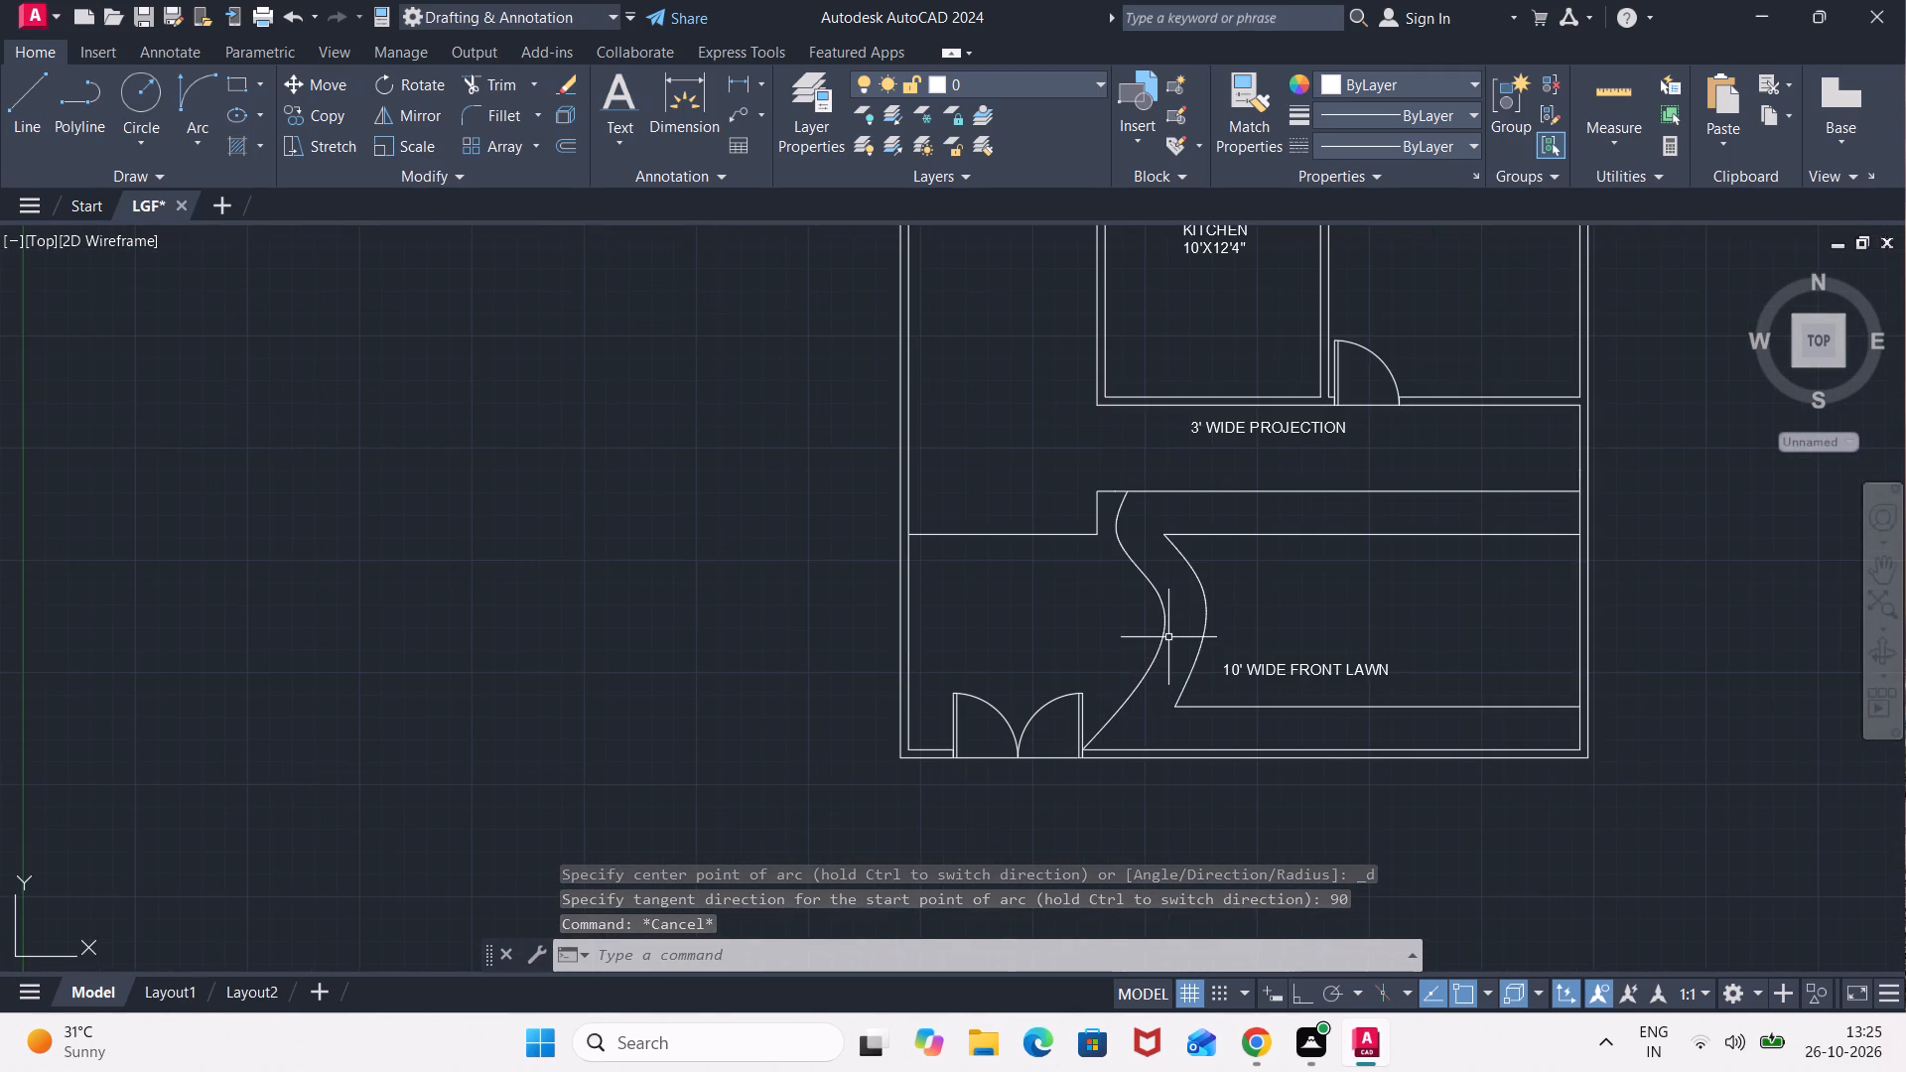
{"action": "scroll", "coordinate": [1143, 510], "scroll_direction": "up", "scroll_amount": 2}
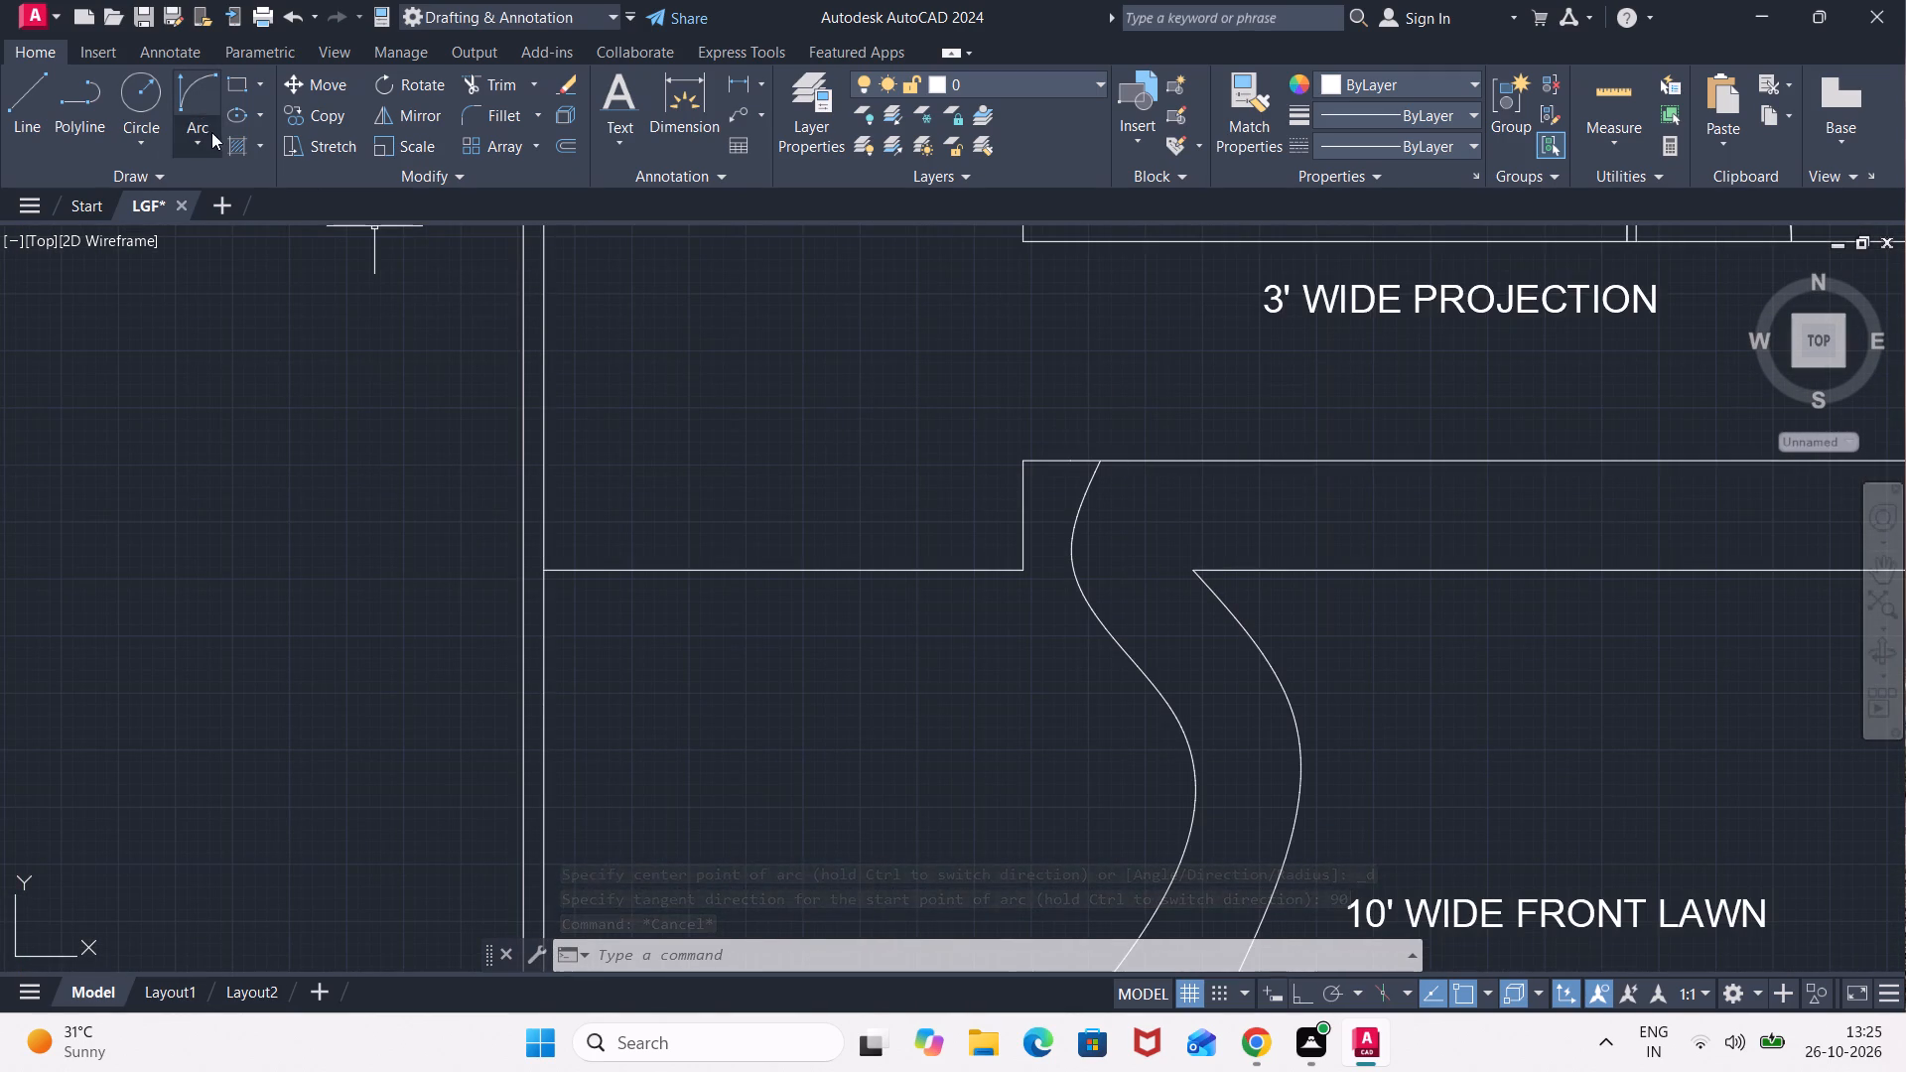
{"action": "left_click", "coordinate": [244, 154]}
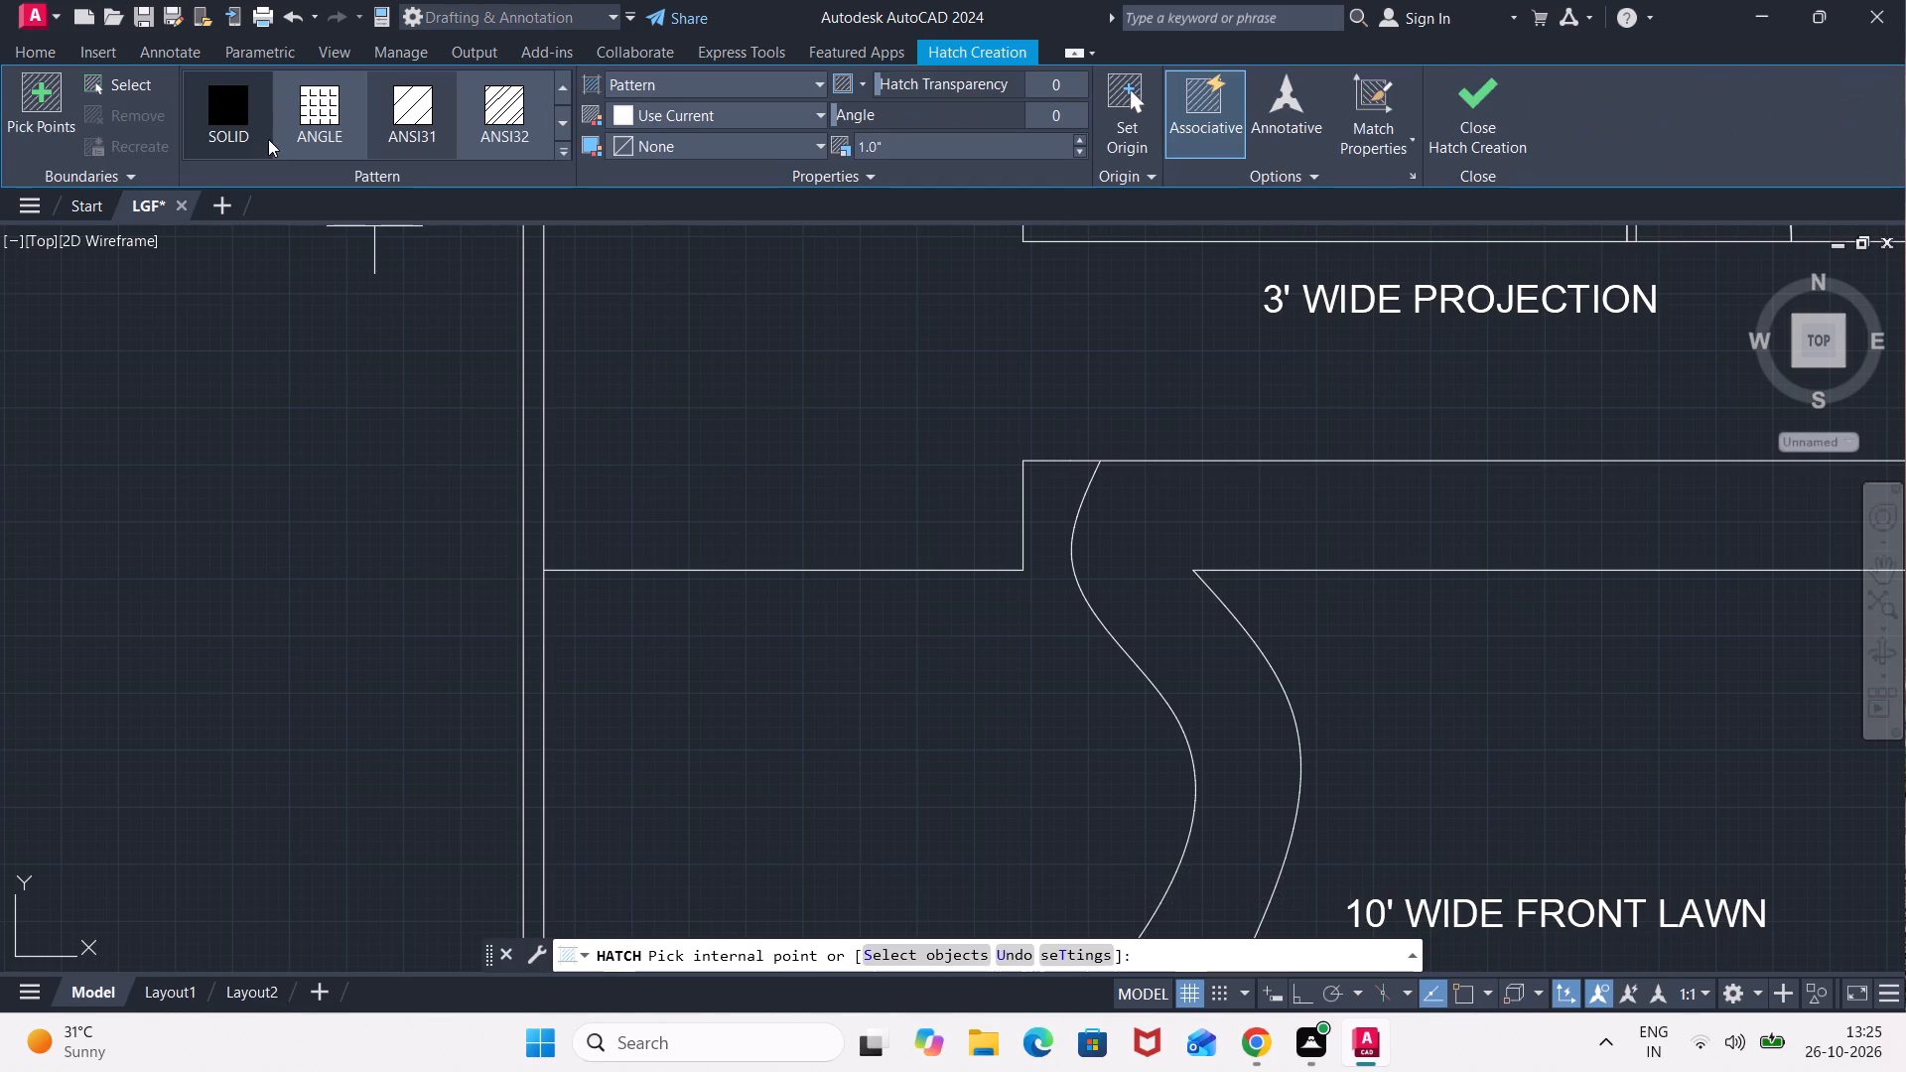
{"action": "triple_click", "coordinate": [564, 115]}
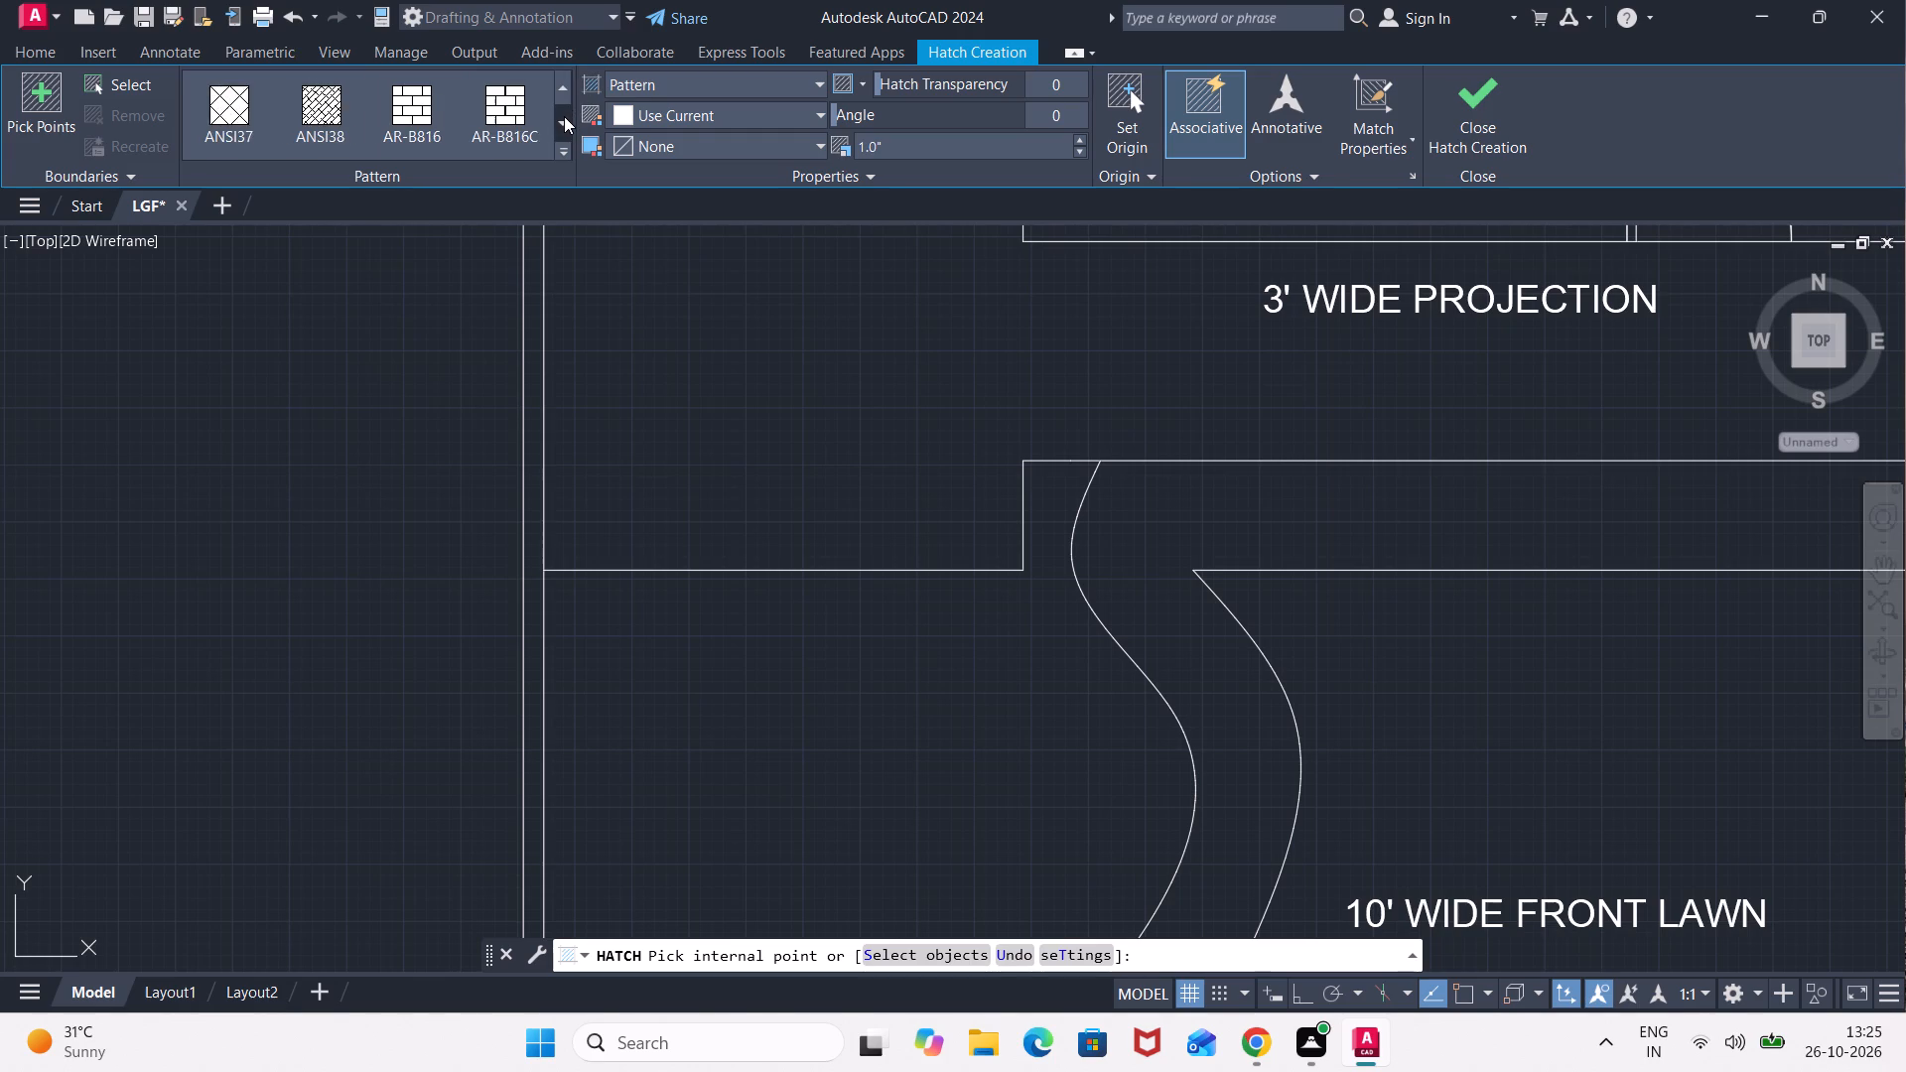
{"action": "left_click", "coordinate": [562, 88]}
{"action": "left_click", "coordinate": [562, 87]}
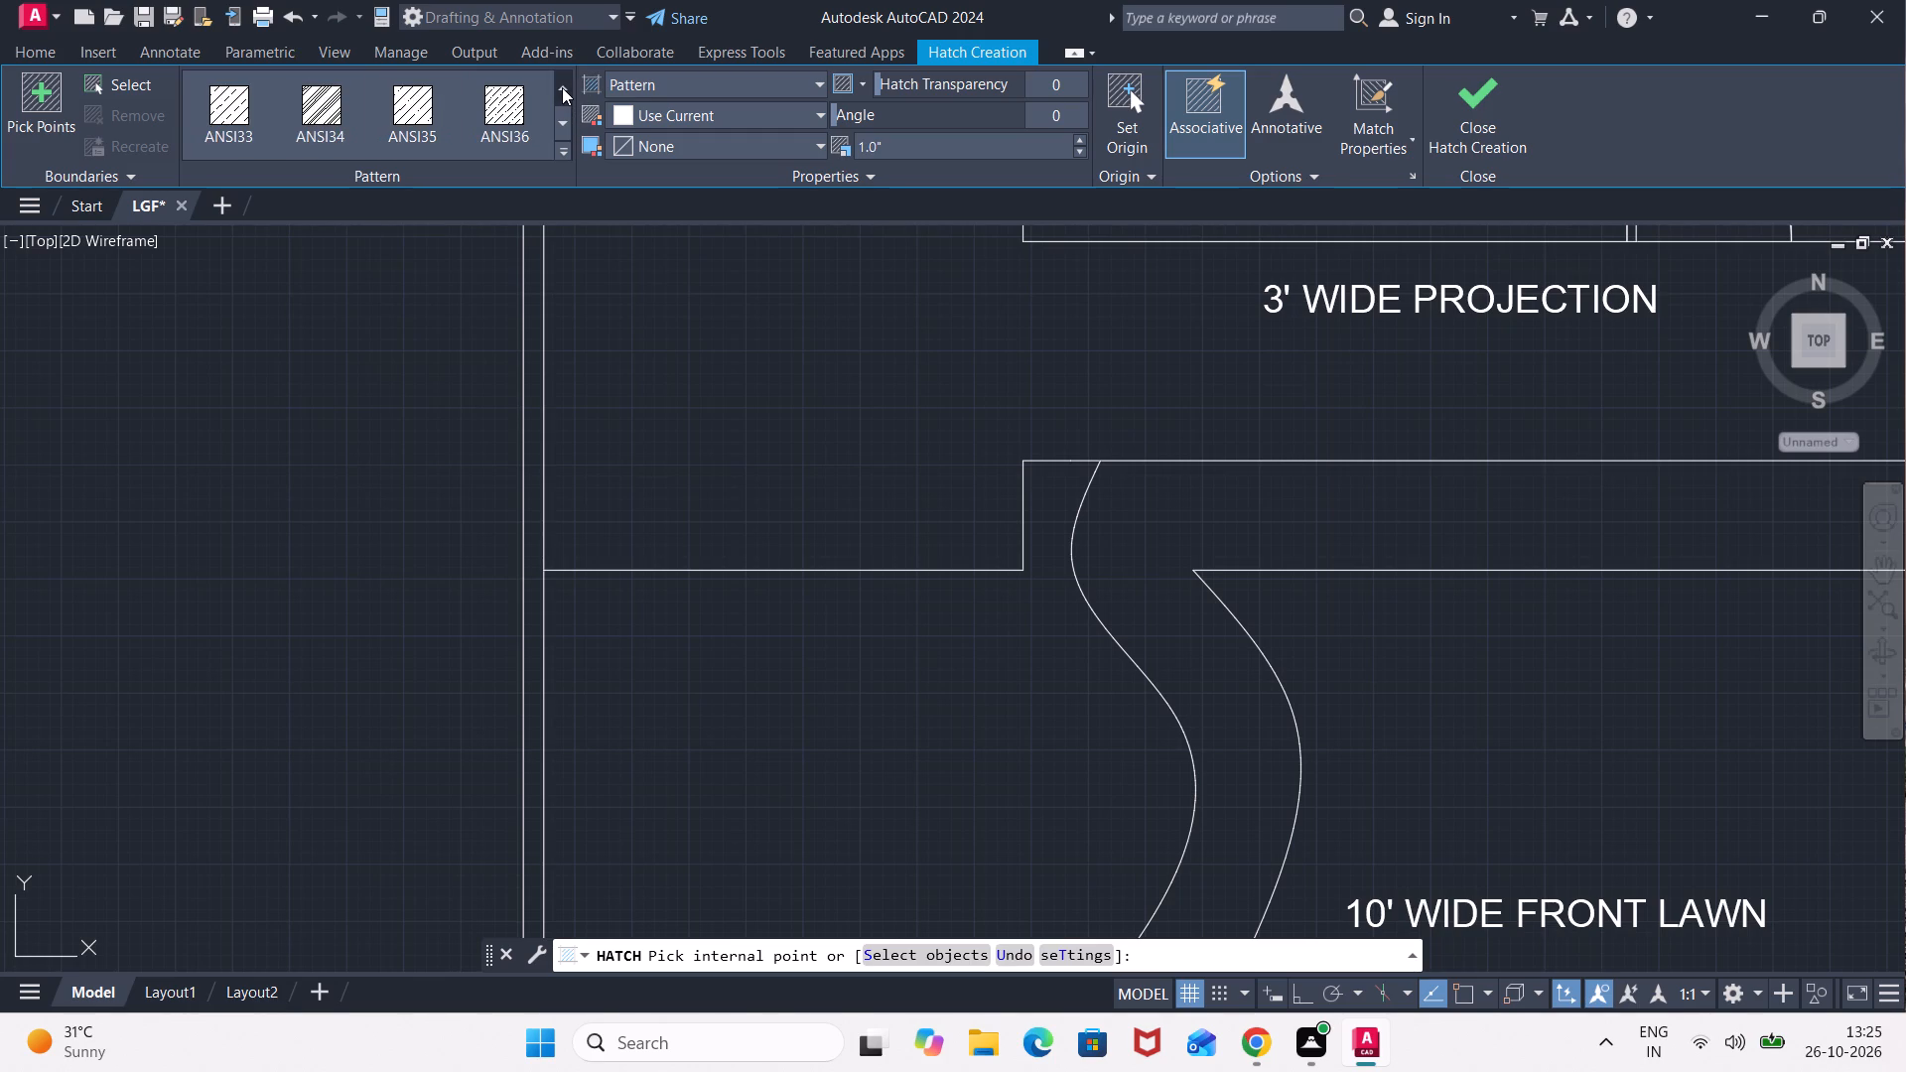
{"action": "left_click", "coordinate": [562, 87]}
{"action": "triple_click", "coordinate": [561, 111]}
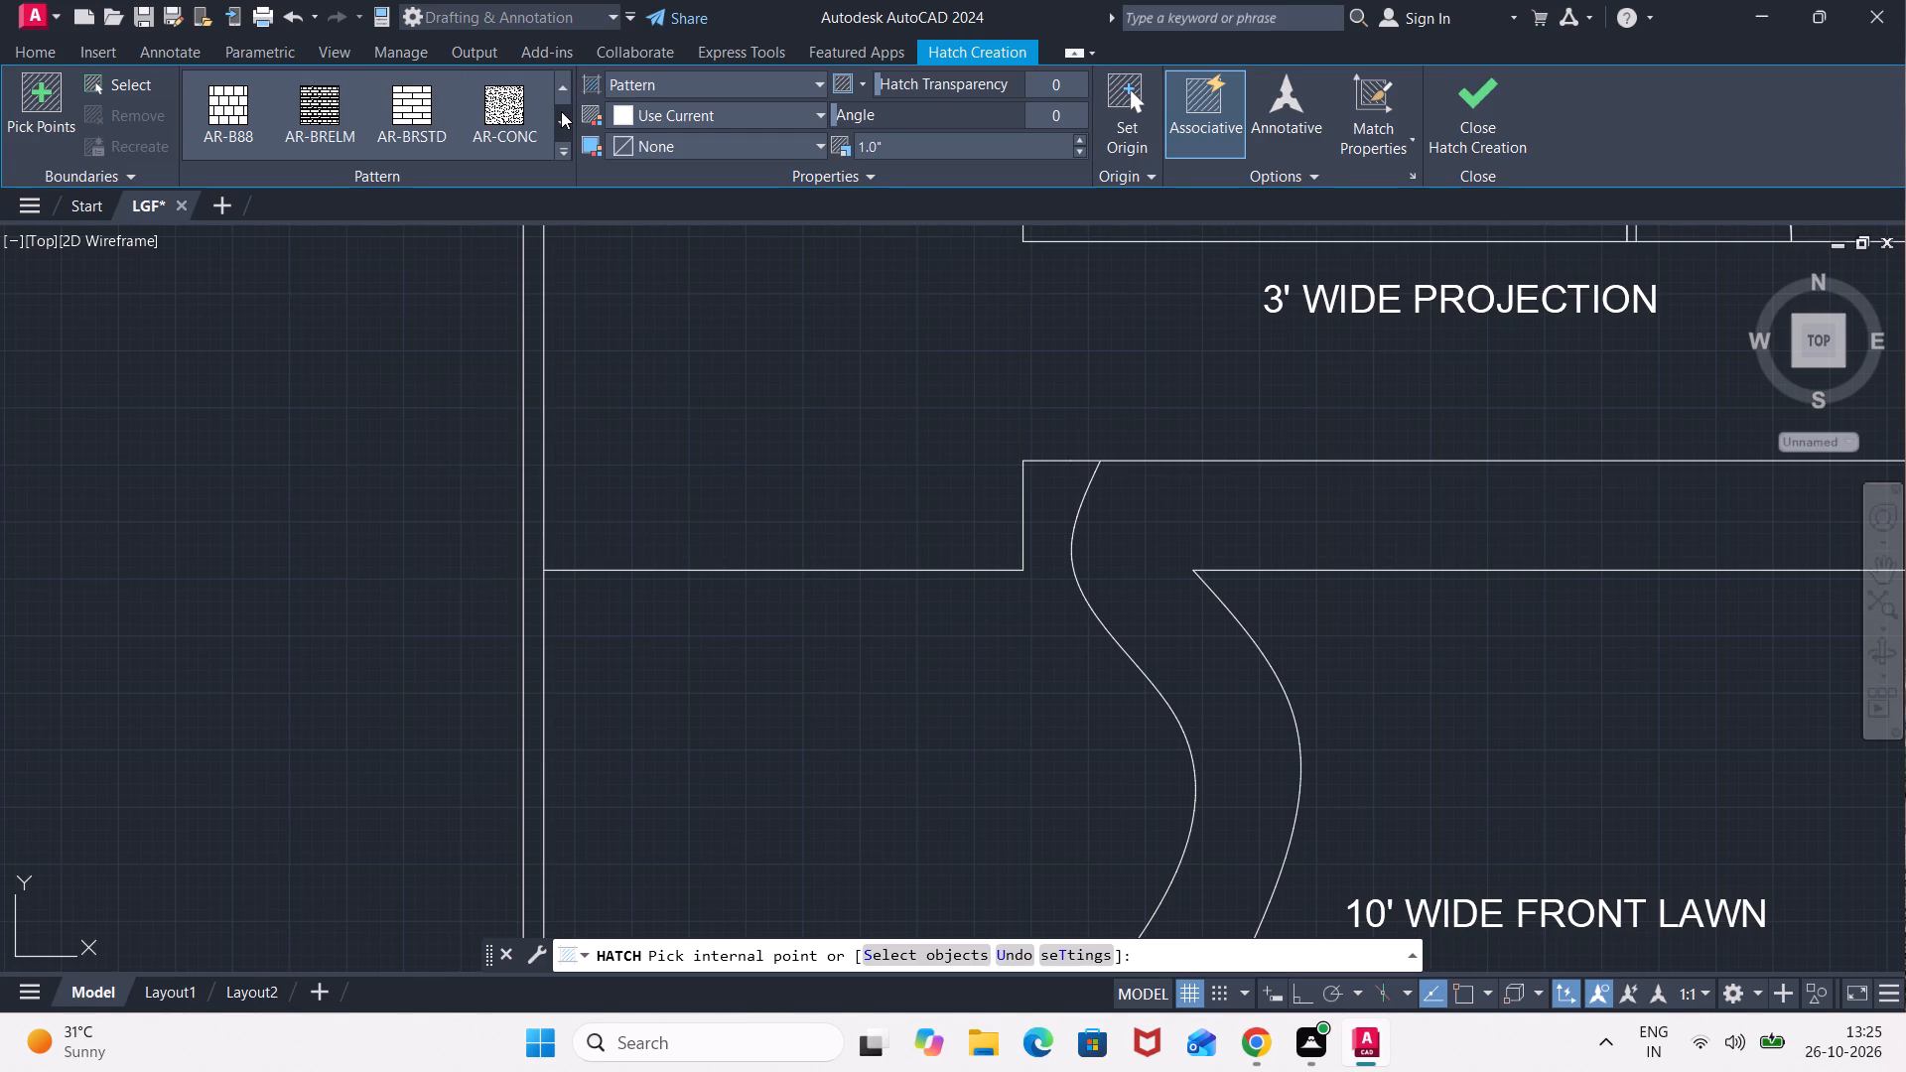
{"action": "left_click", "coordinate": [561, 111]}
{"action": "left_click", "coordinate": [558, 91]}
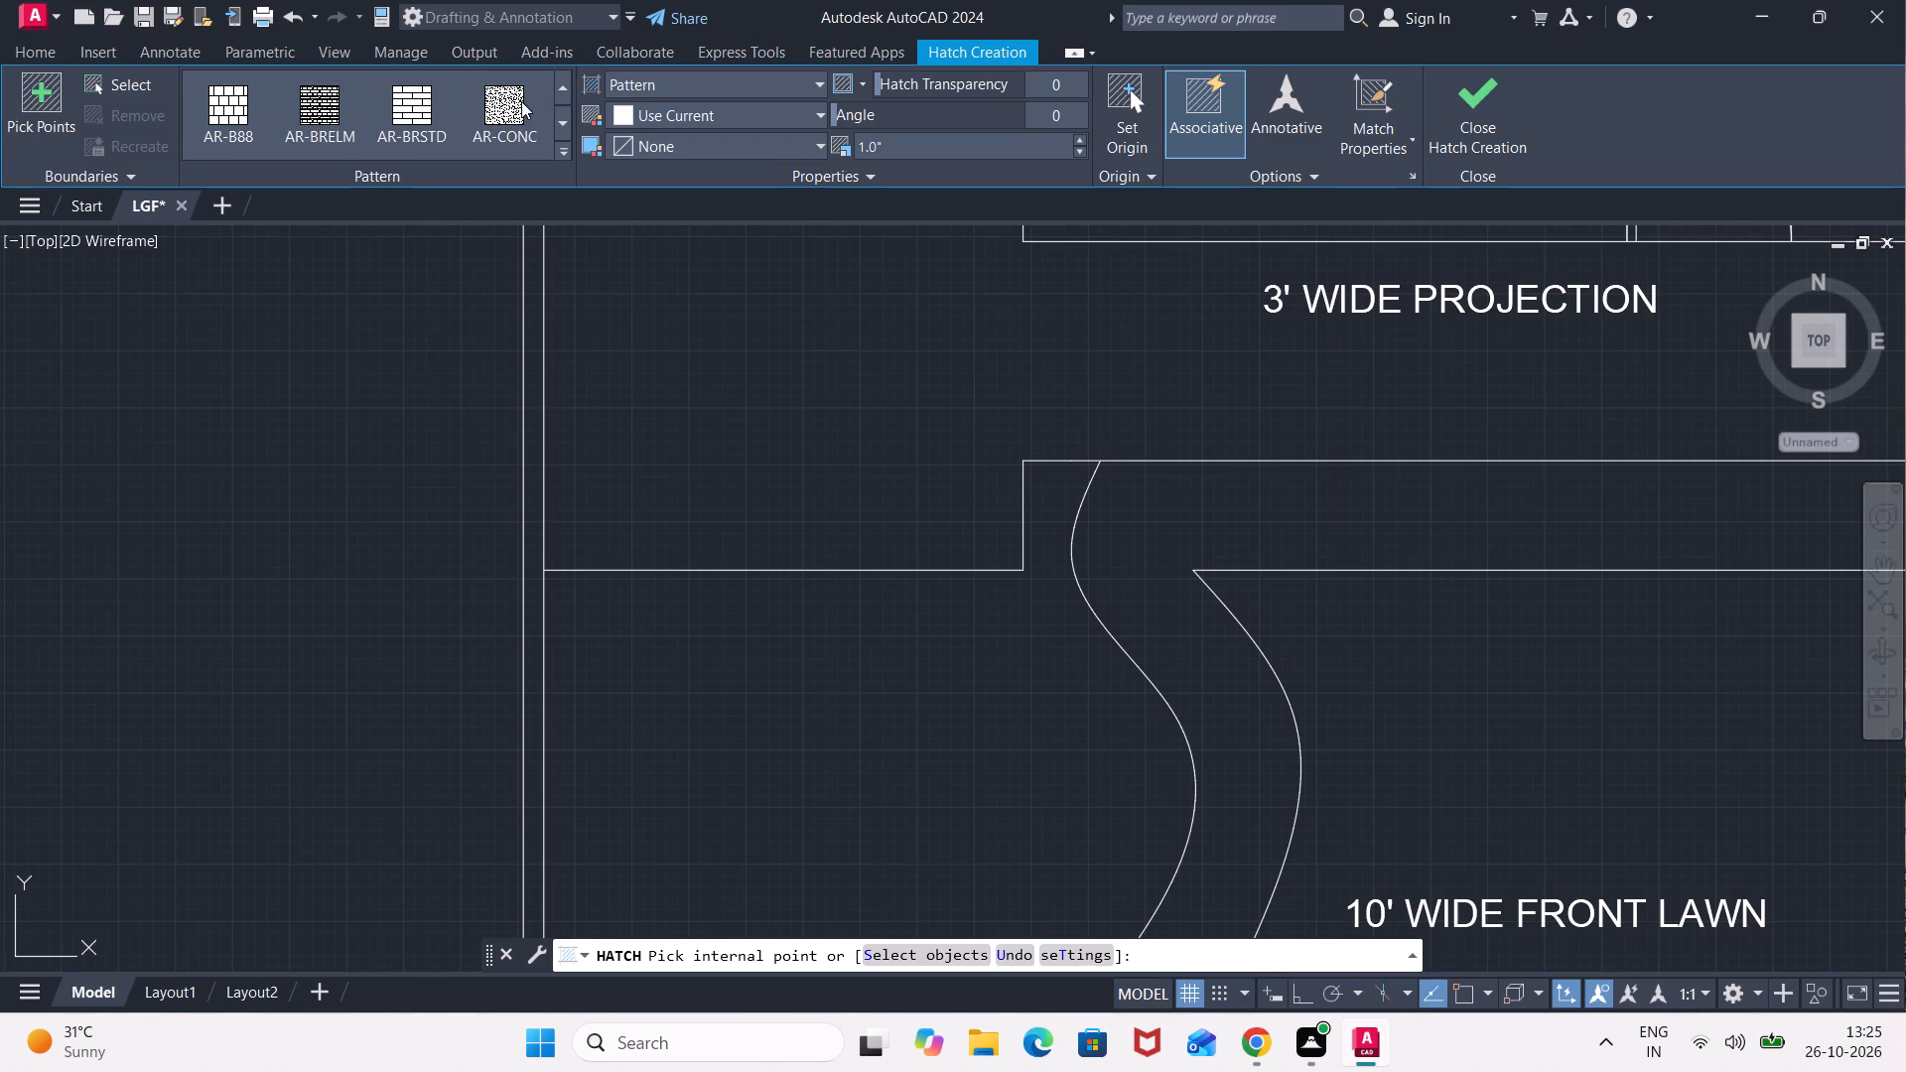
{"action": "left_click", "coordinate": [502, 107]}
{"action": "middle_click_drag", "start_coordinate": [1433, 664], "coordinate": [966, 460]}
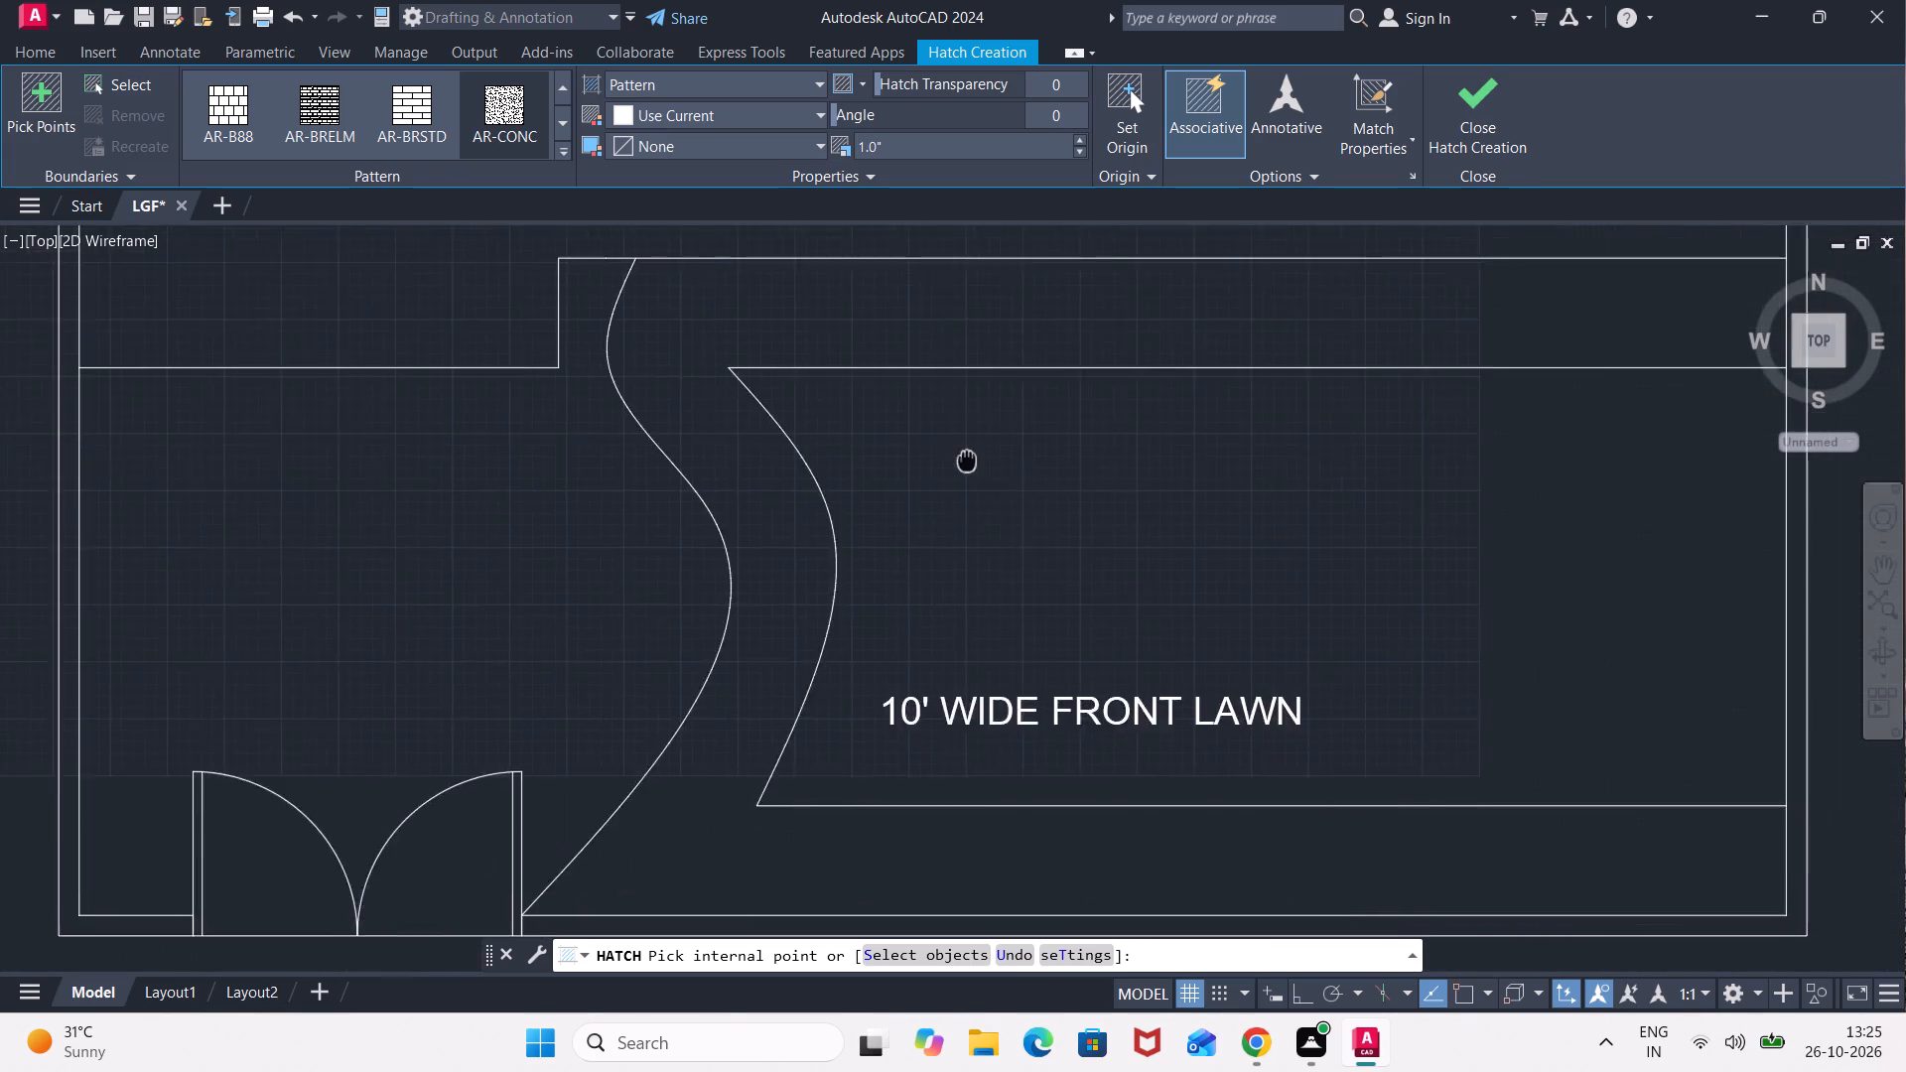
{"action": "middle_click_drag", "start_coordinate": [966, 460], "coordinate": [817, 411]}
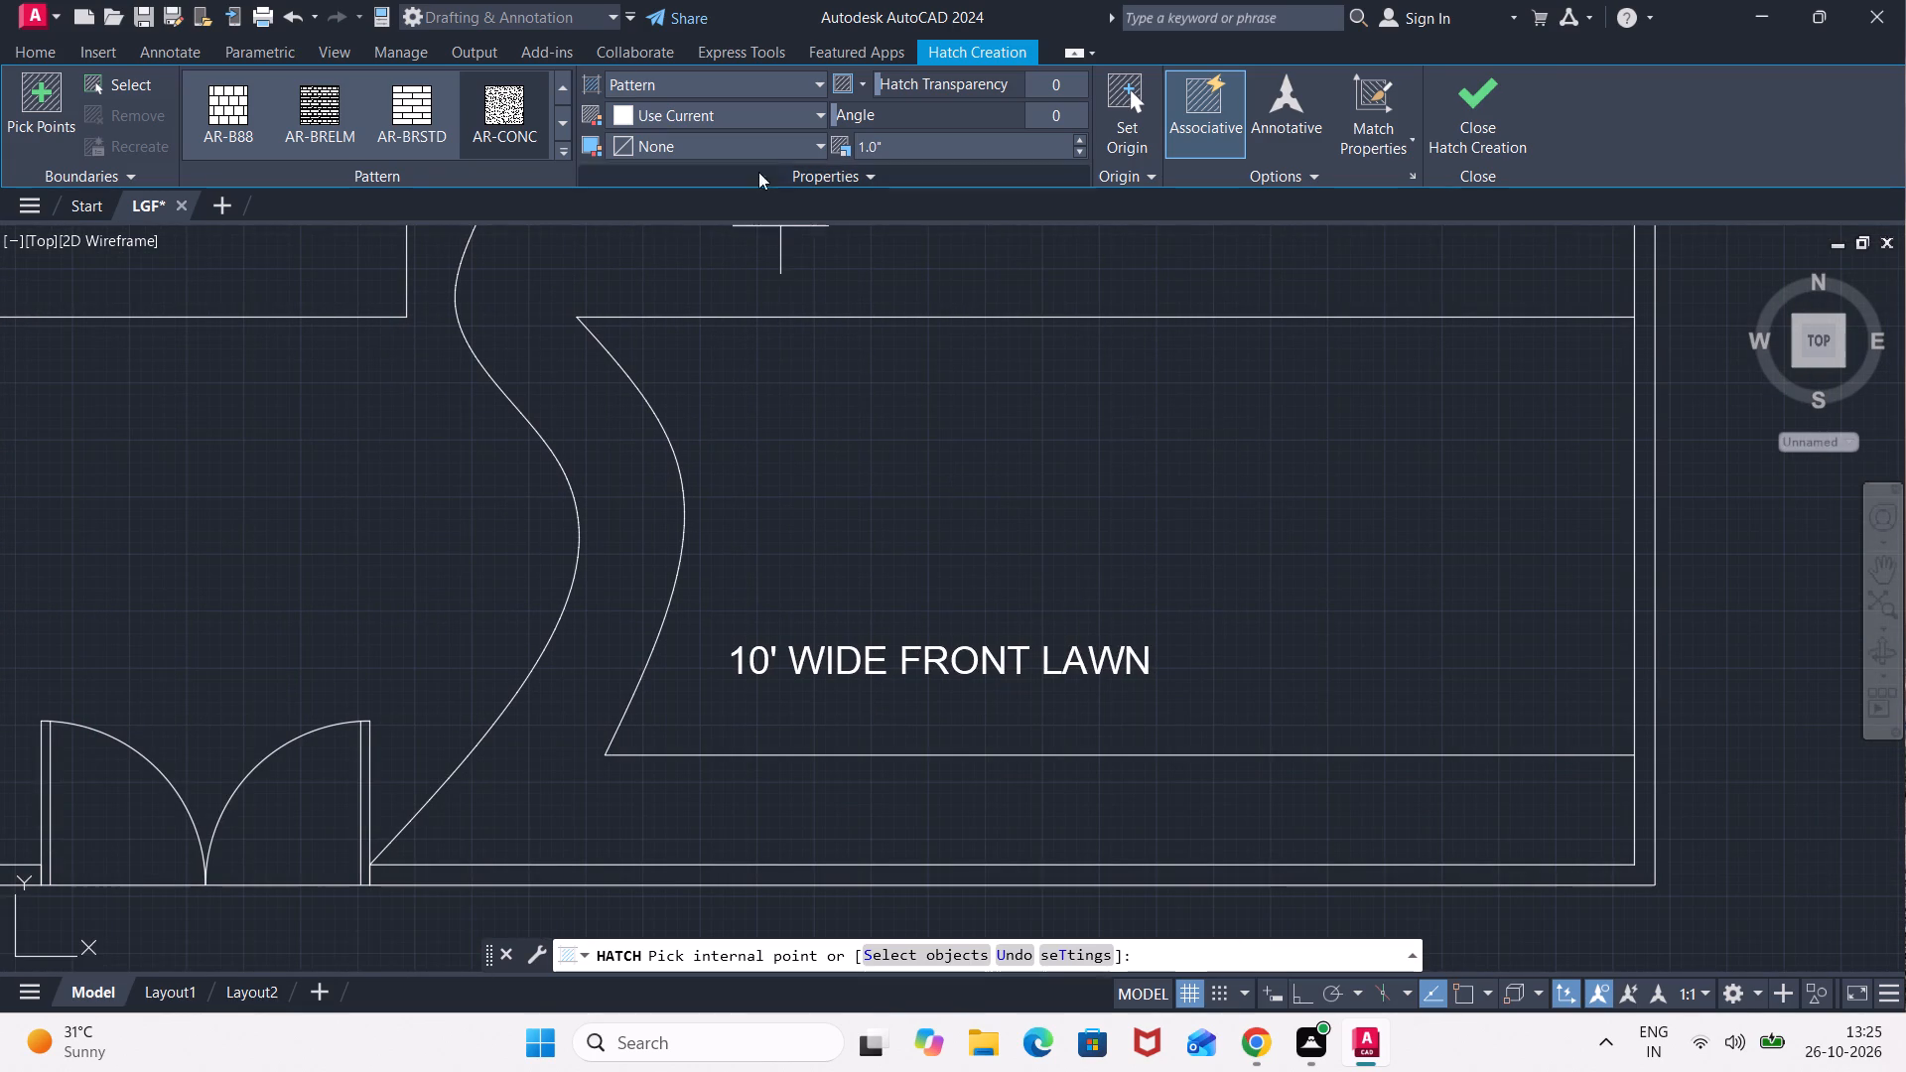
{"action": "left_click", "coordinate": [616, 114]}
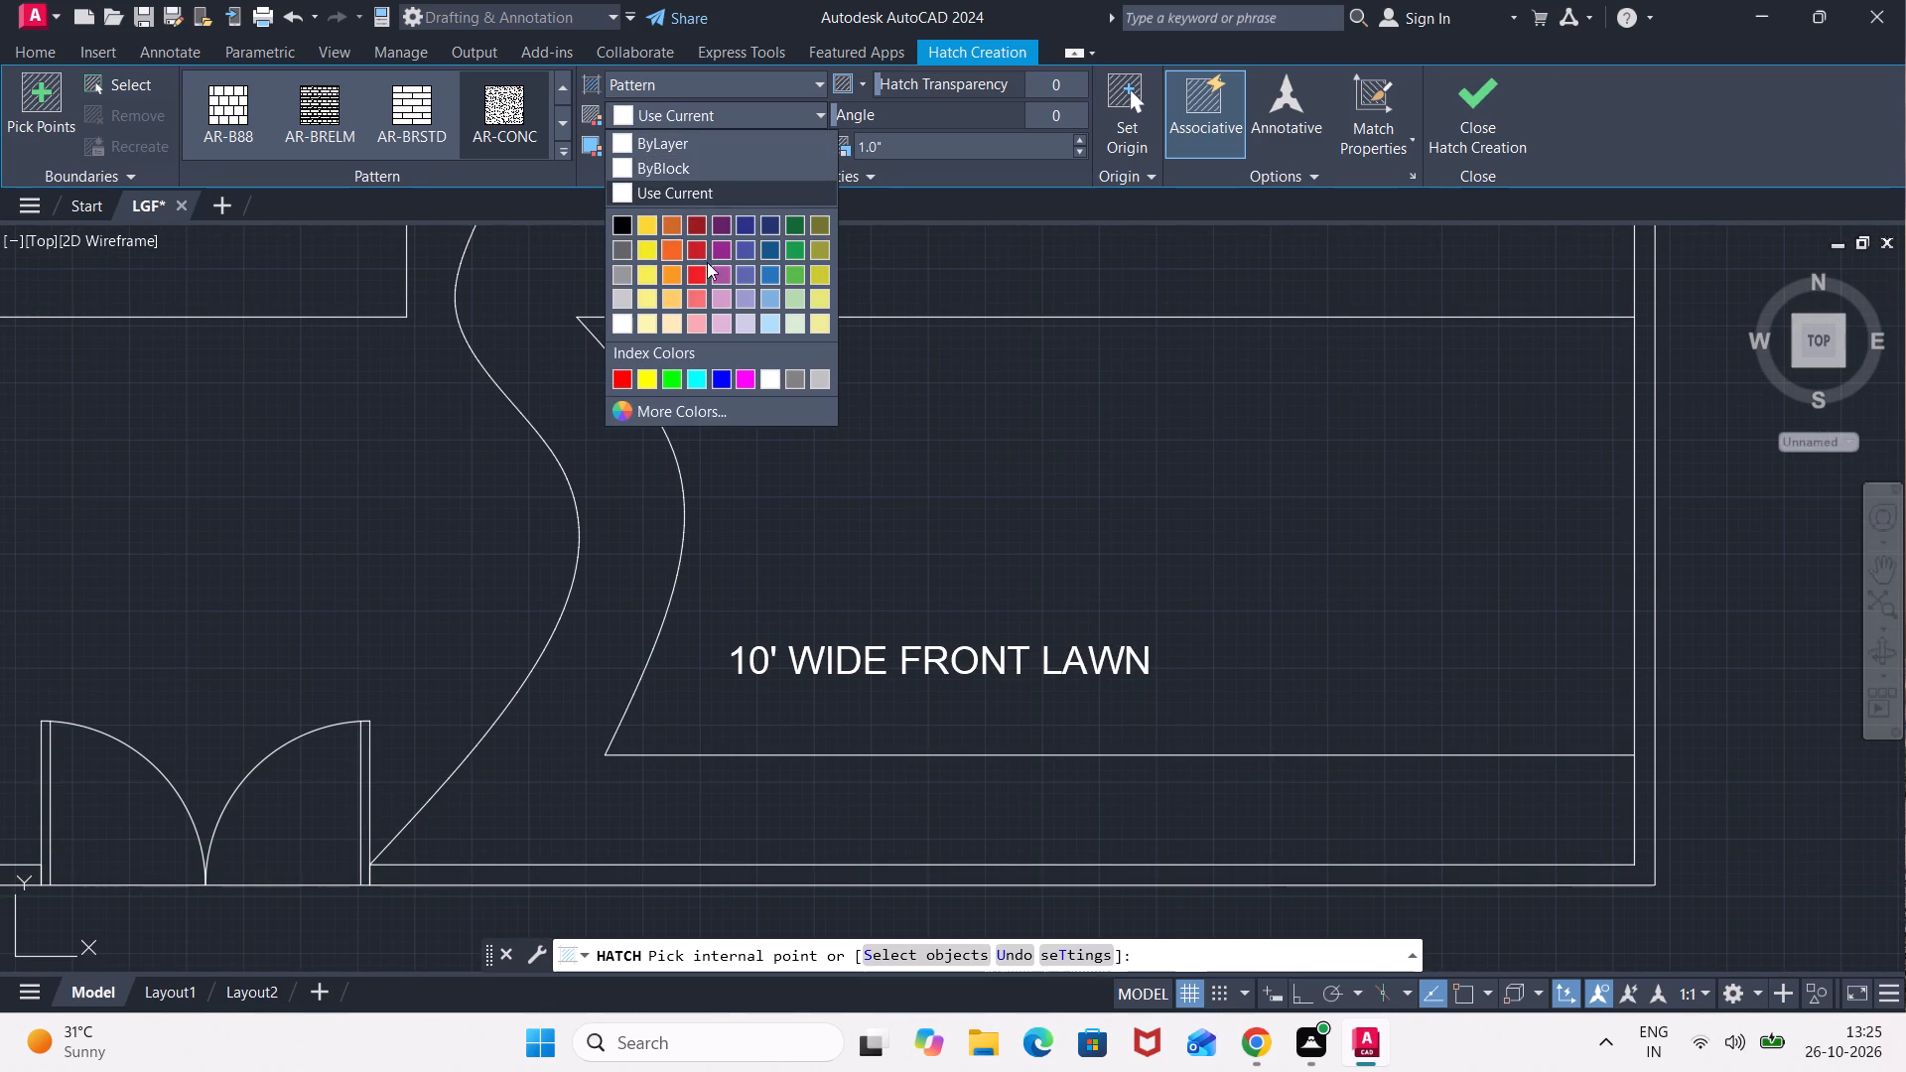
{"action": "left_click", "coordinate": [795, 279]}
{"action": "left_click", "coordinate": [874, 472]}
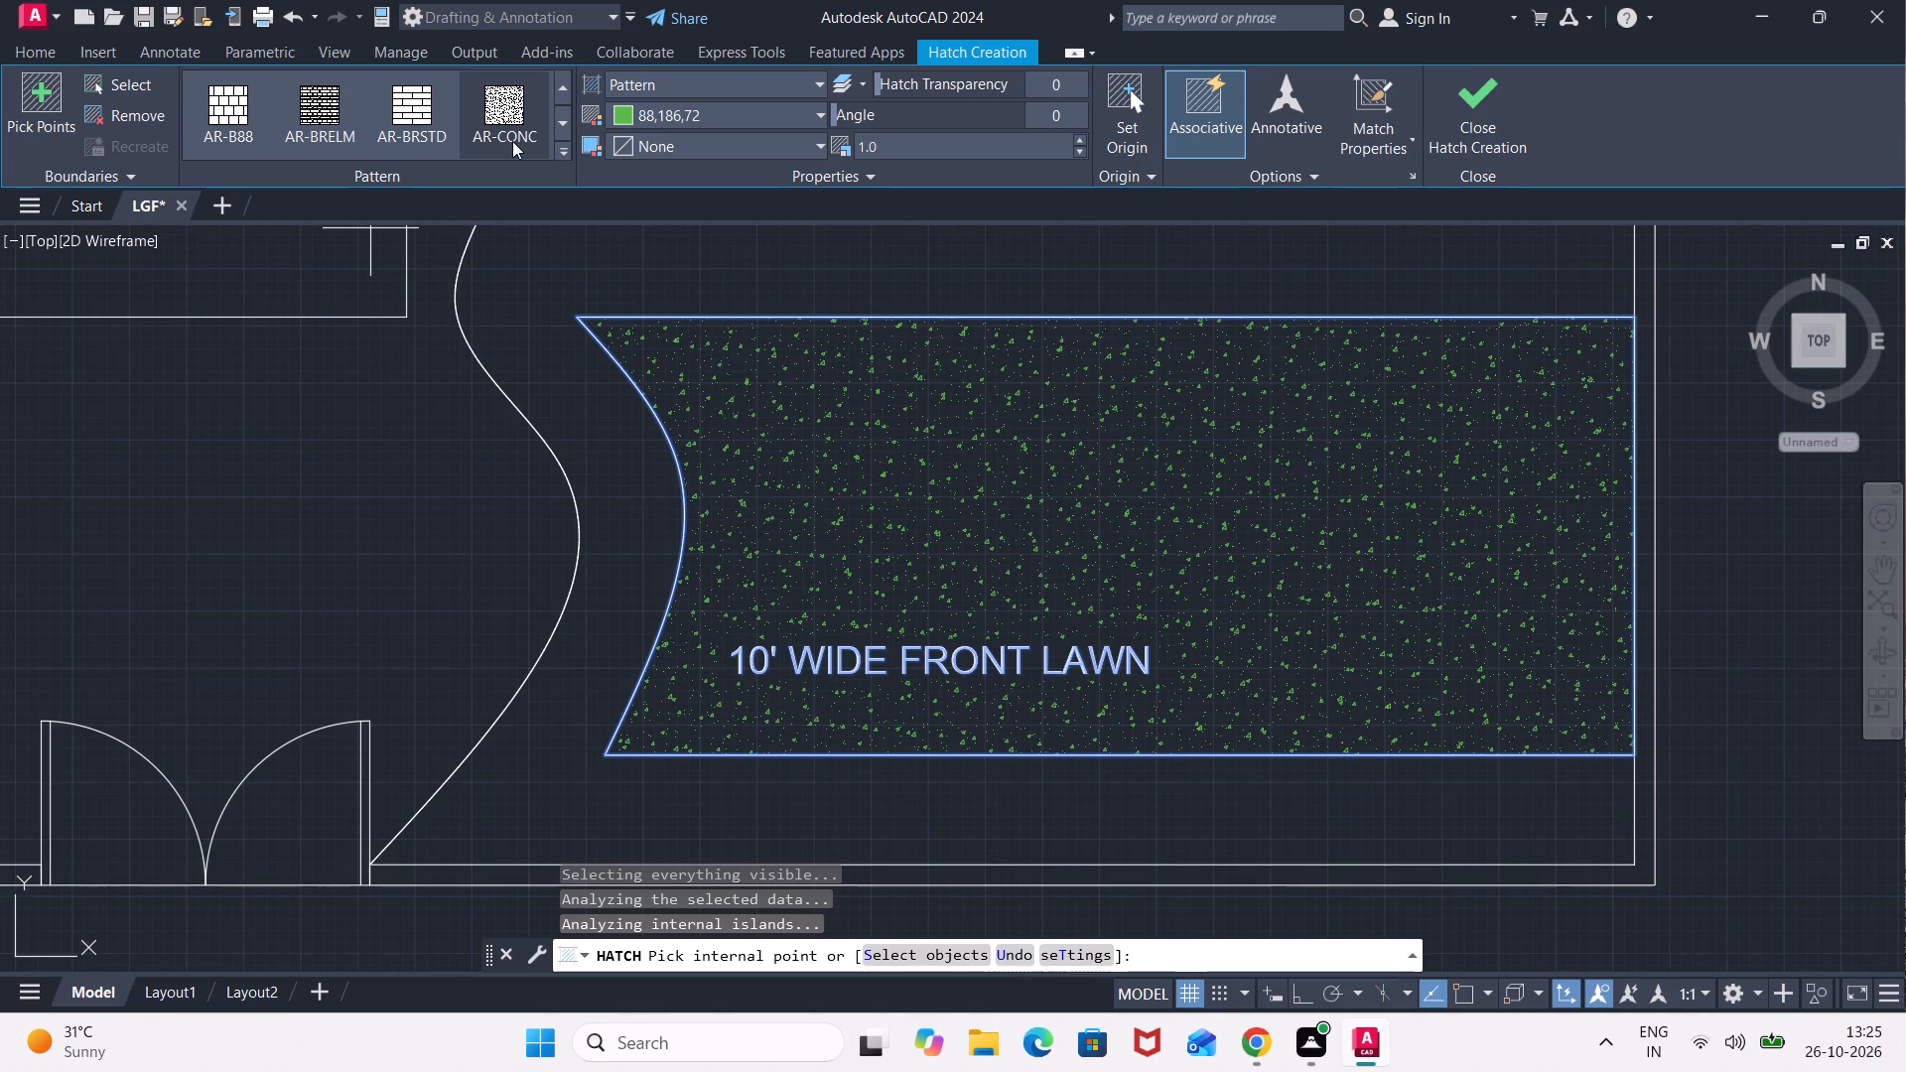
{"action": "left_click", "coordinate": [560, 115]}
{"action": "left_click", "coordinate": [560, 115]}
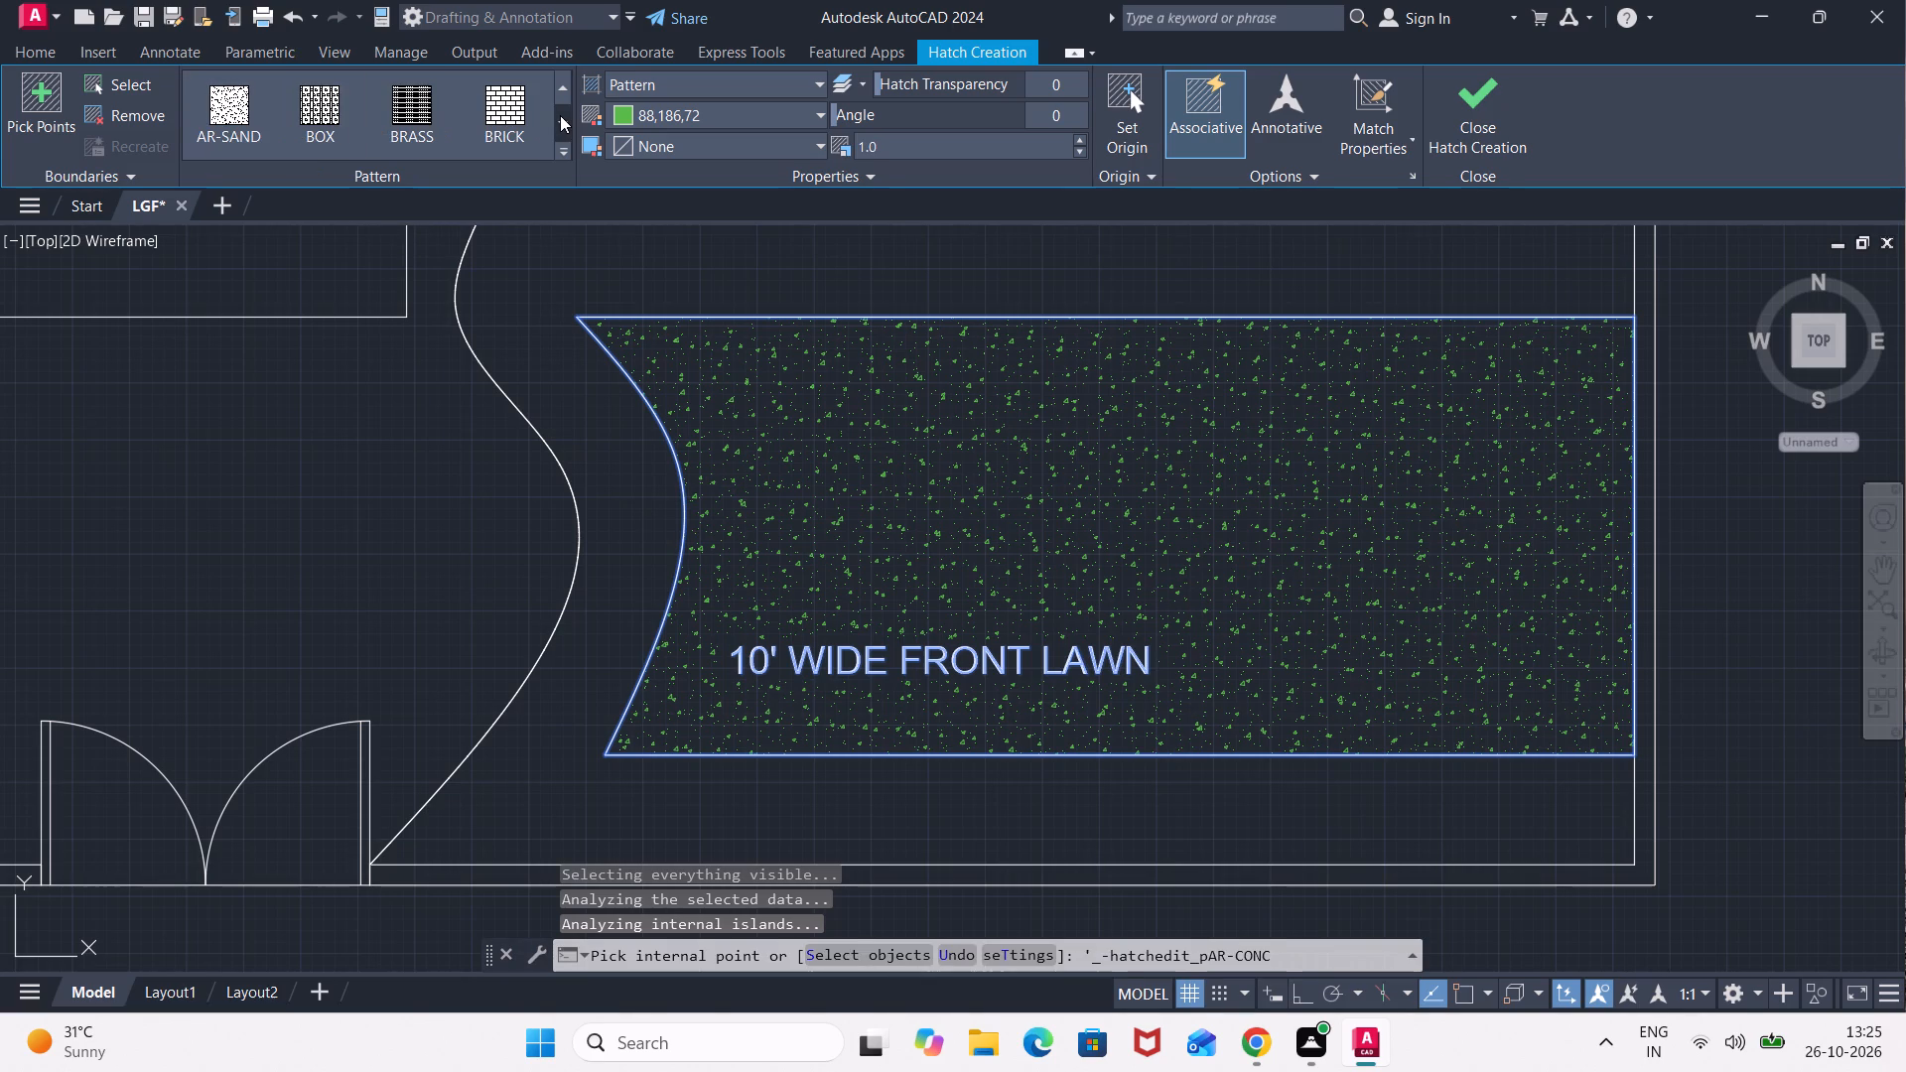
{"action": "left_click", "coordinate": [560, 115]}
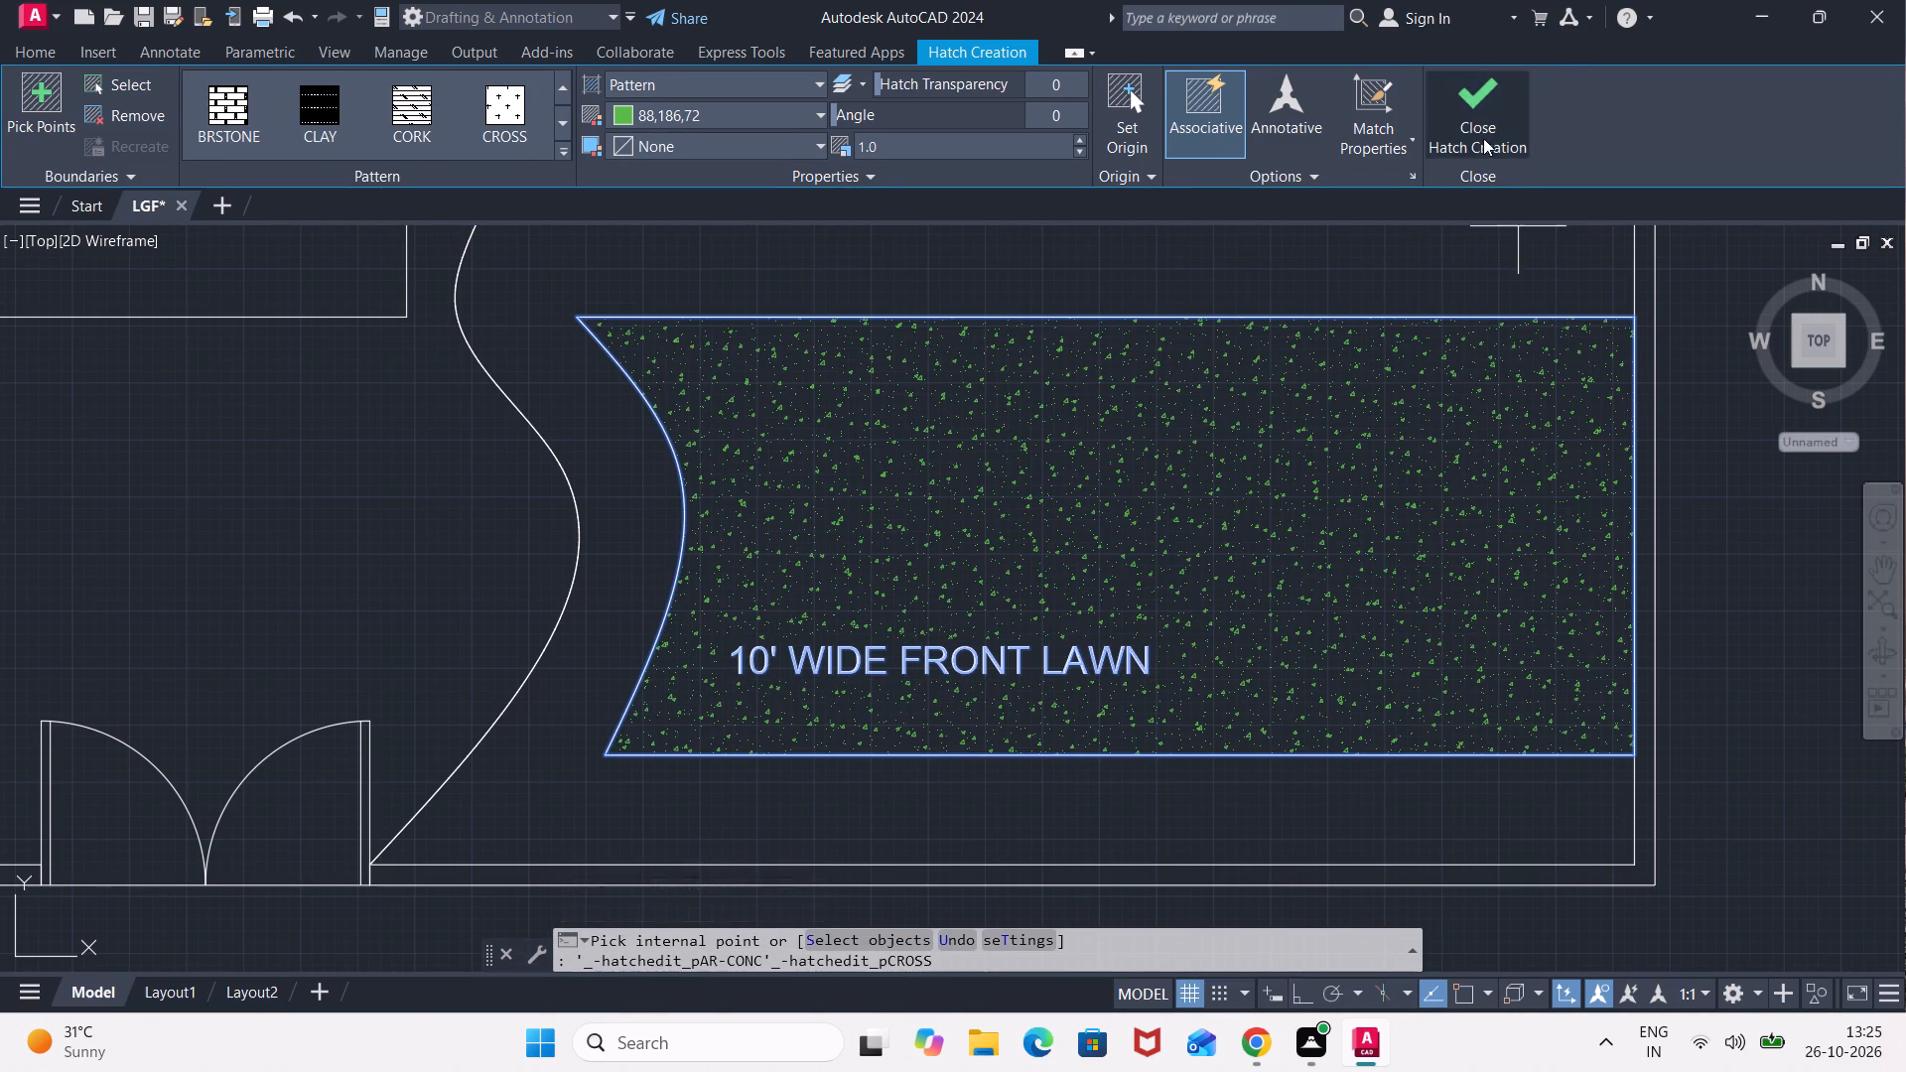
{"action": "left_click", "coordinate": [1483, 138]}
Hatch the curved strip surrounding the front lawn with the CROSS pattern in the same green at scale 15.
{"action": "left_click", "coordinate": [243, 147]}
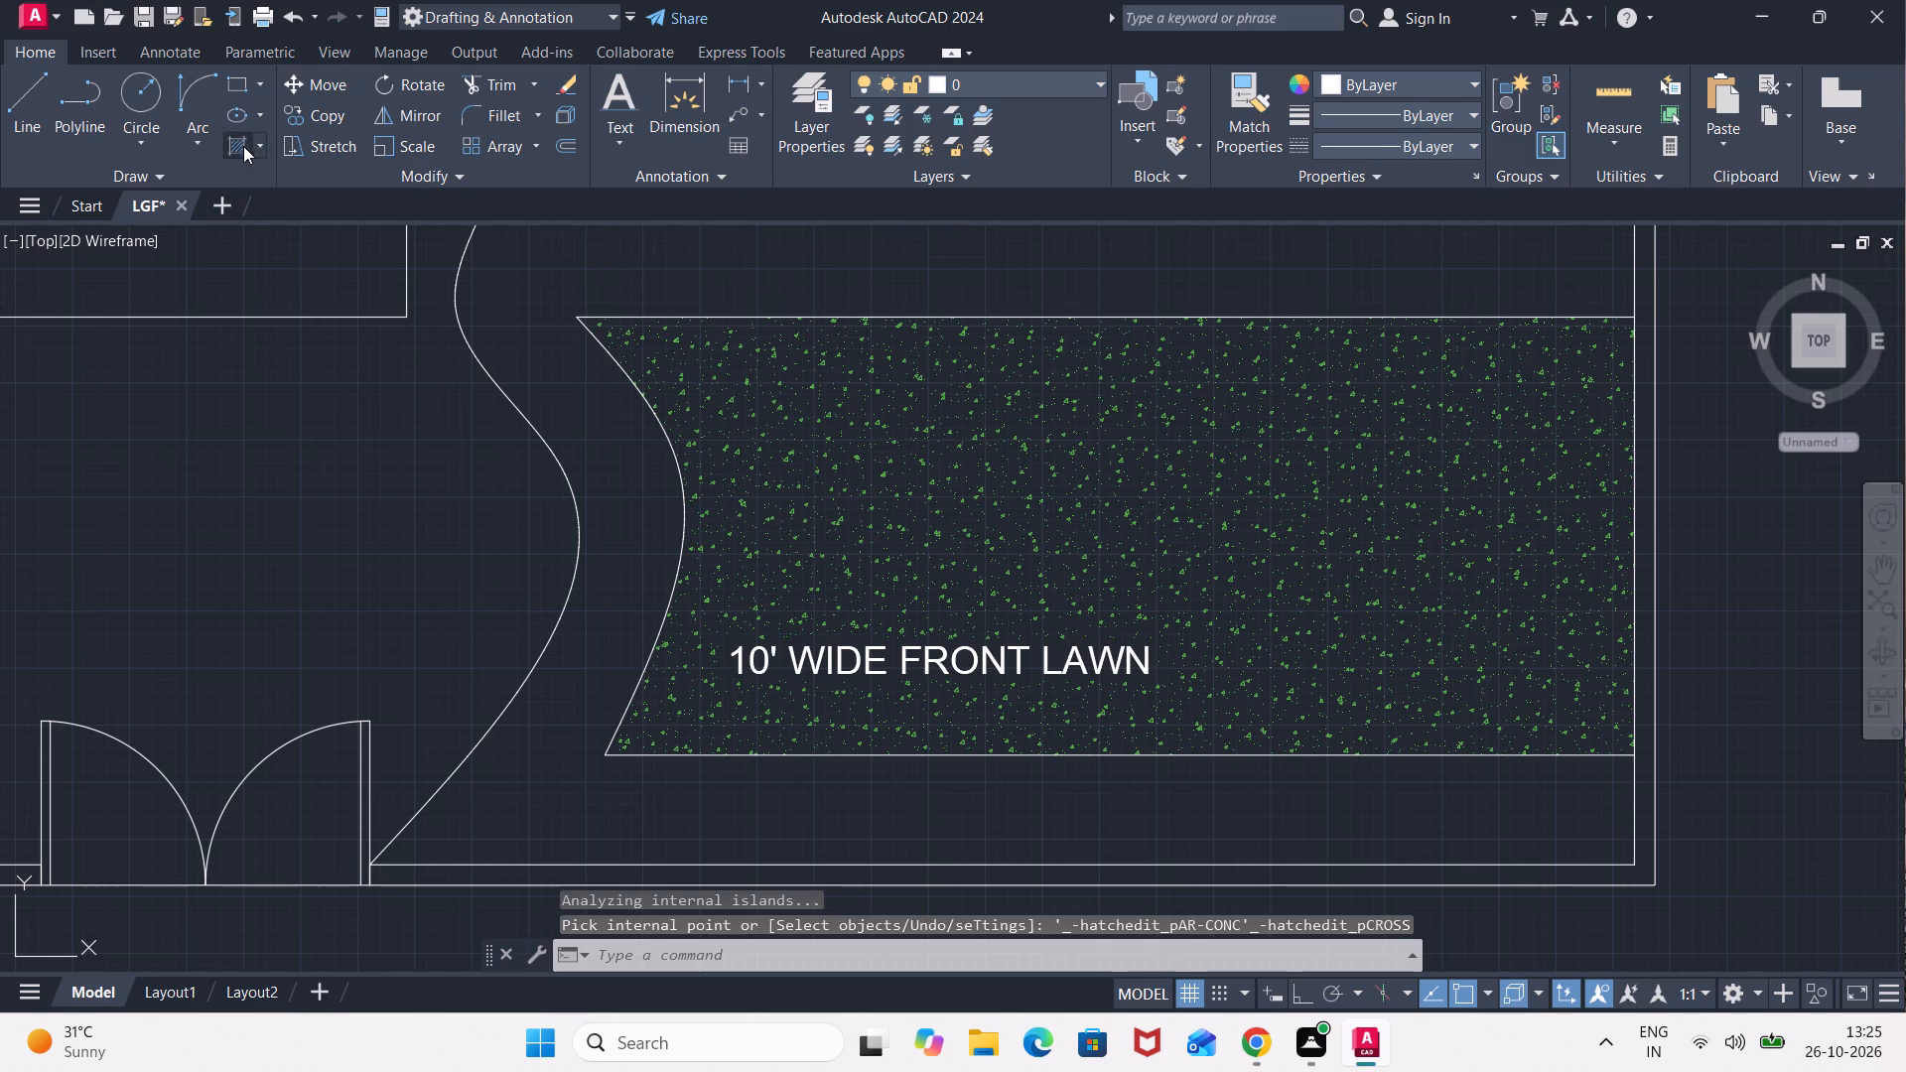
{"action": "triple_click", "coordinate": [575, 126]}
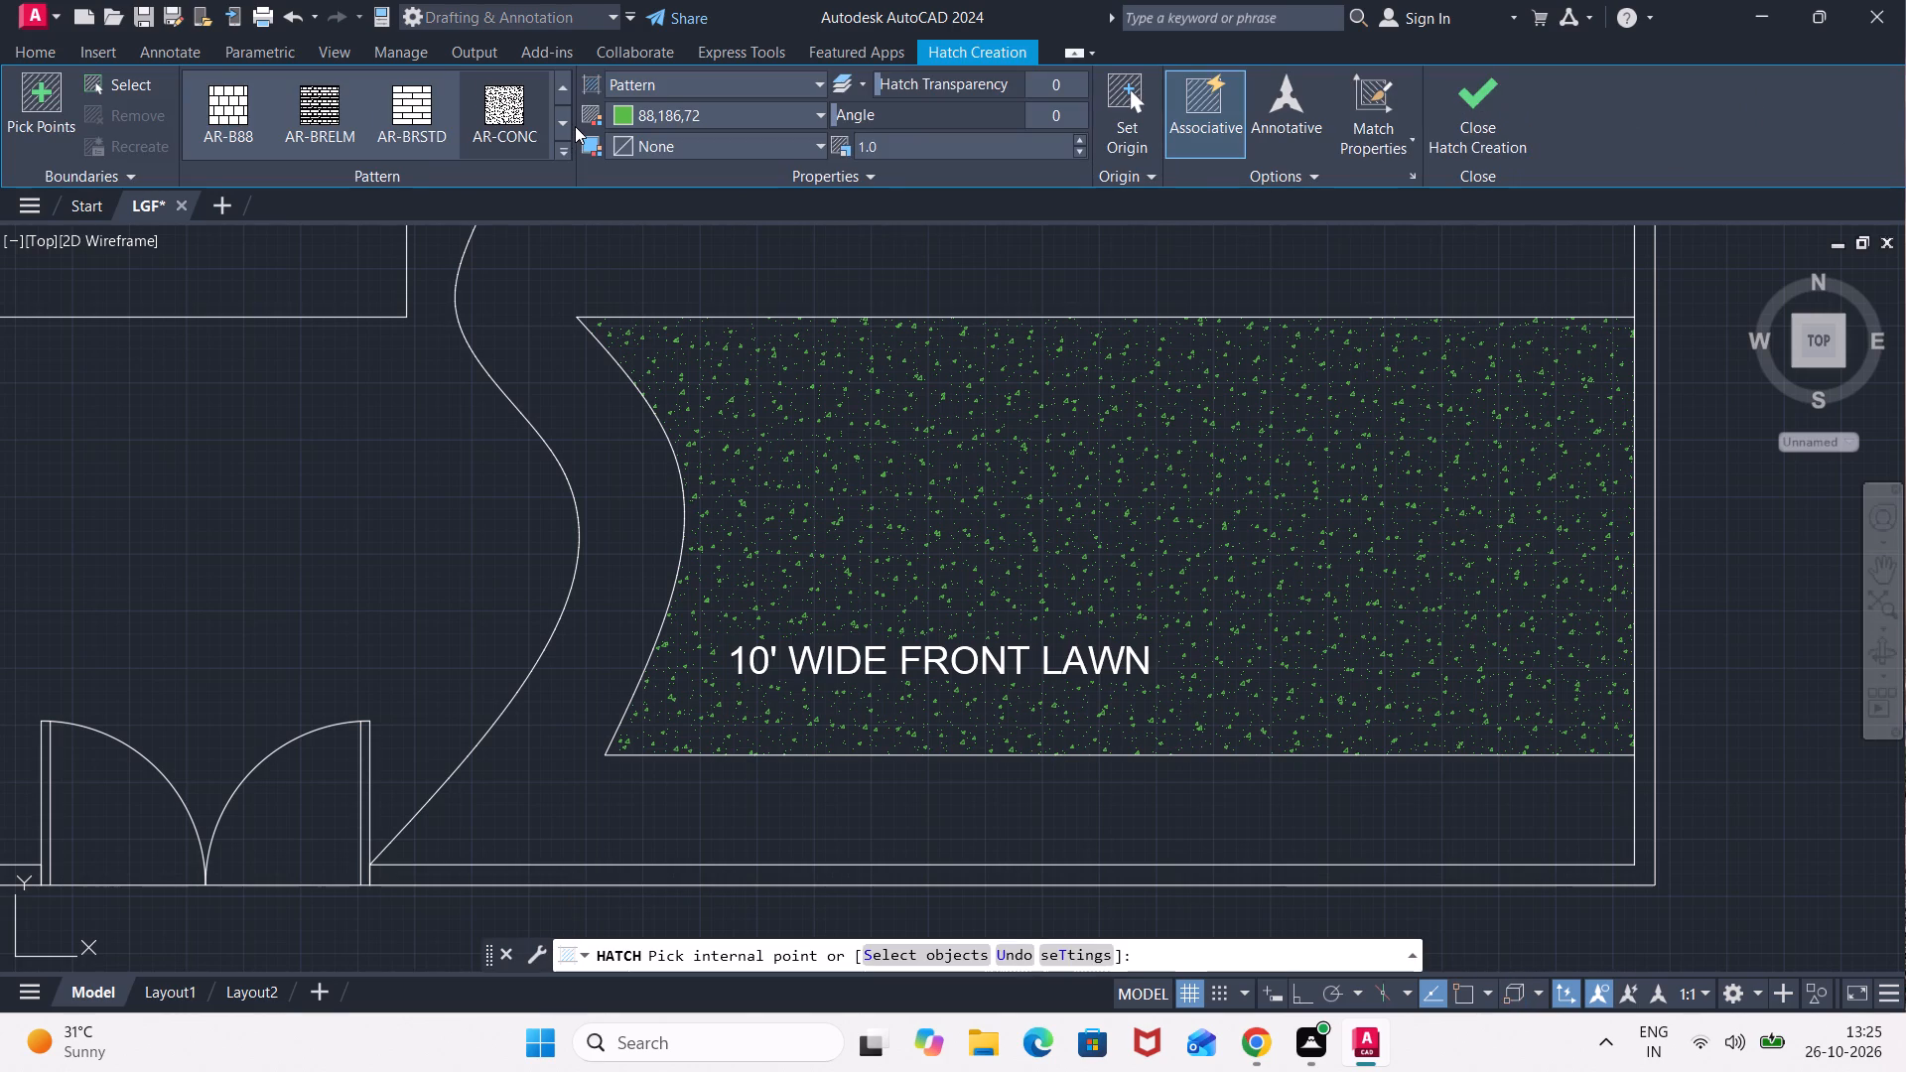
{"action": "left_click", "coordinate": [565, 116]}
{"action": "left_click", "coordinate": [559, 121]}
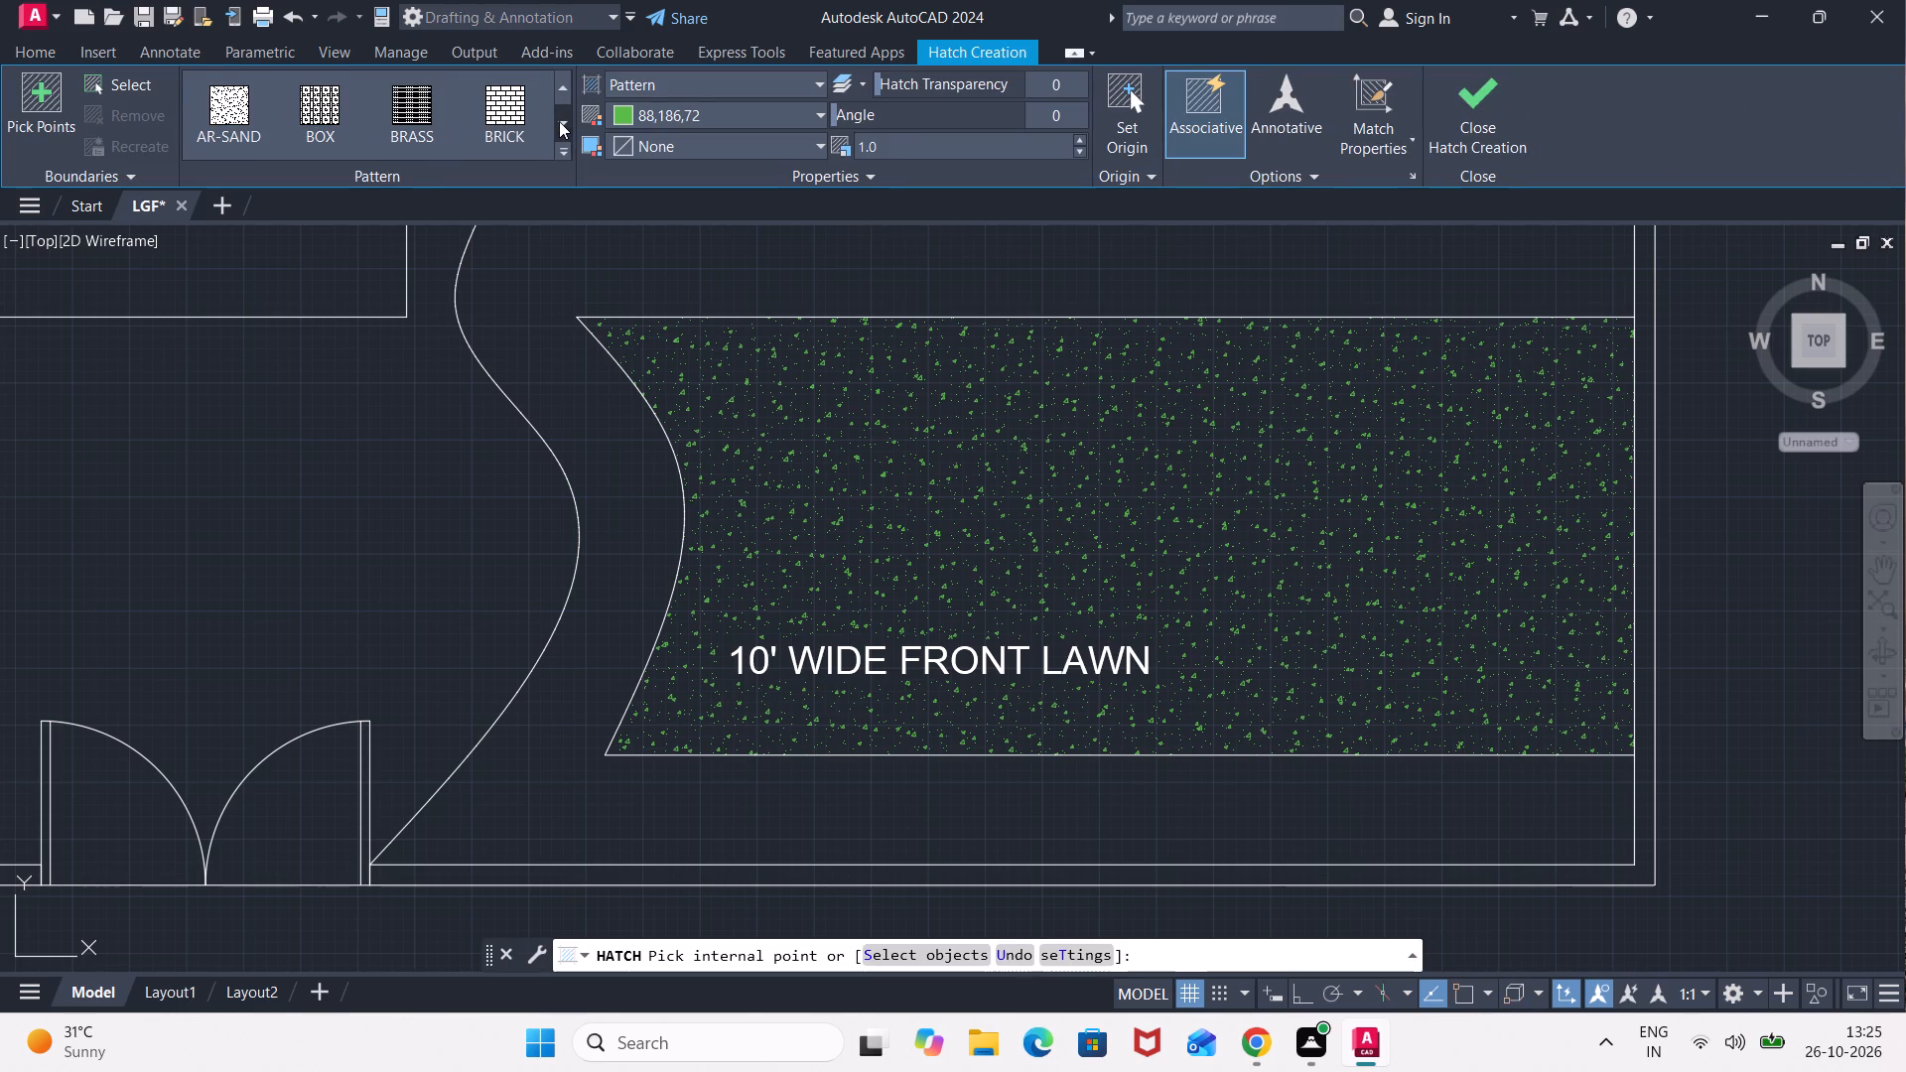
{"action": "left_click", "coordinate": [559, 121]}
{"action": "left_click", "coordinate": [515, 108]}
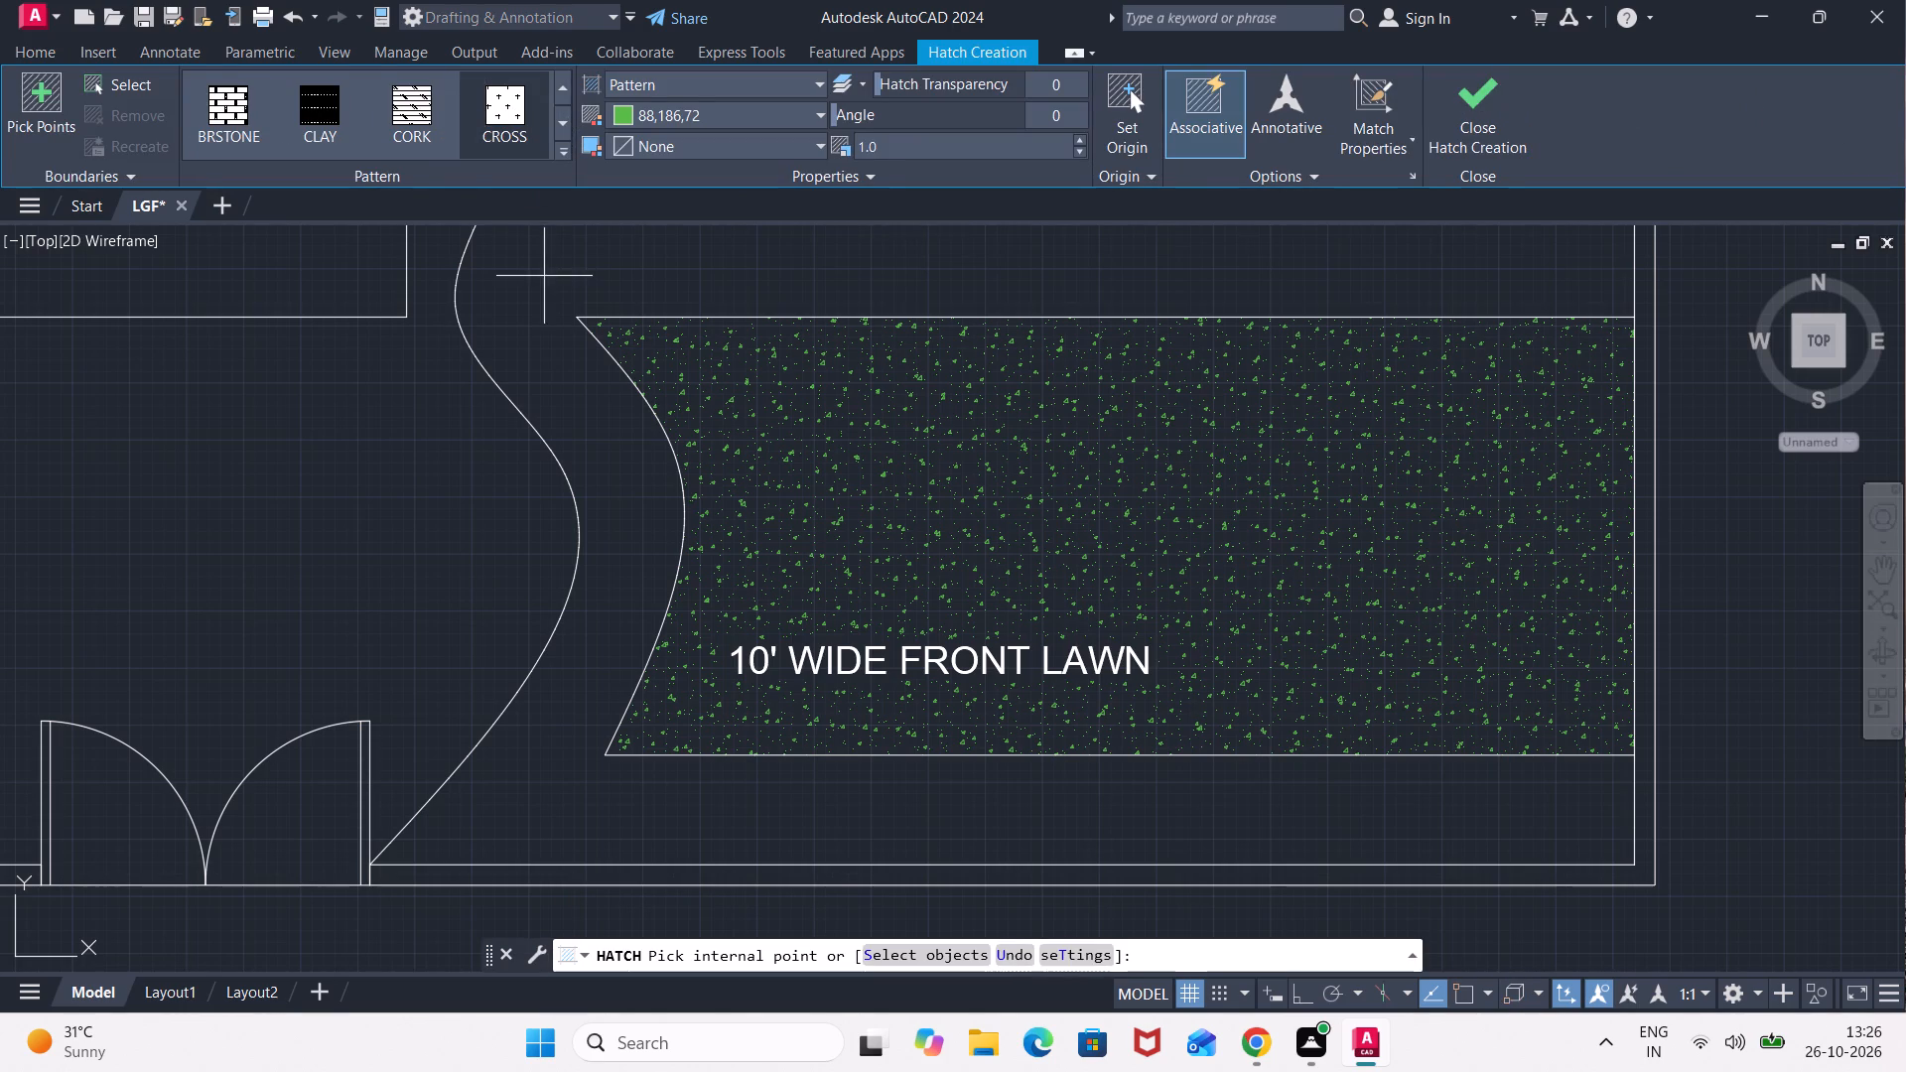
{"action": "left_click", "coordinate": [535, 296]}
{"action": "left_click", "coordinate": [938, 152]}
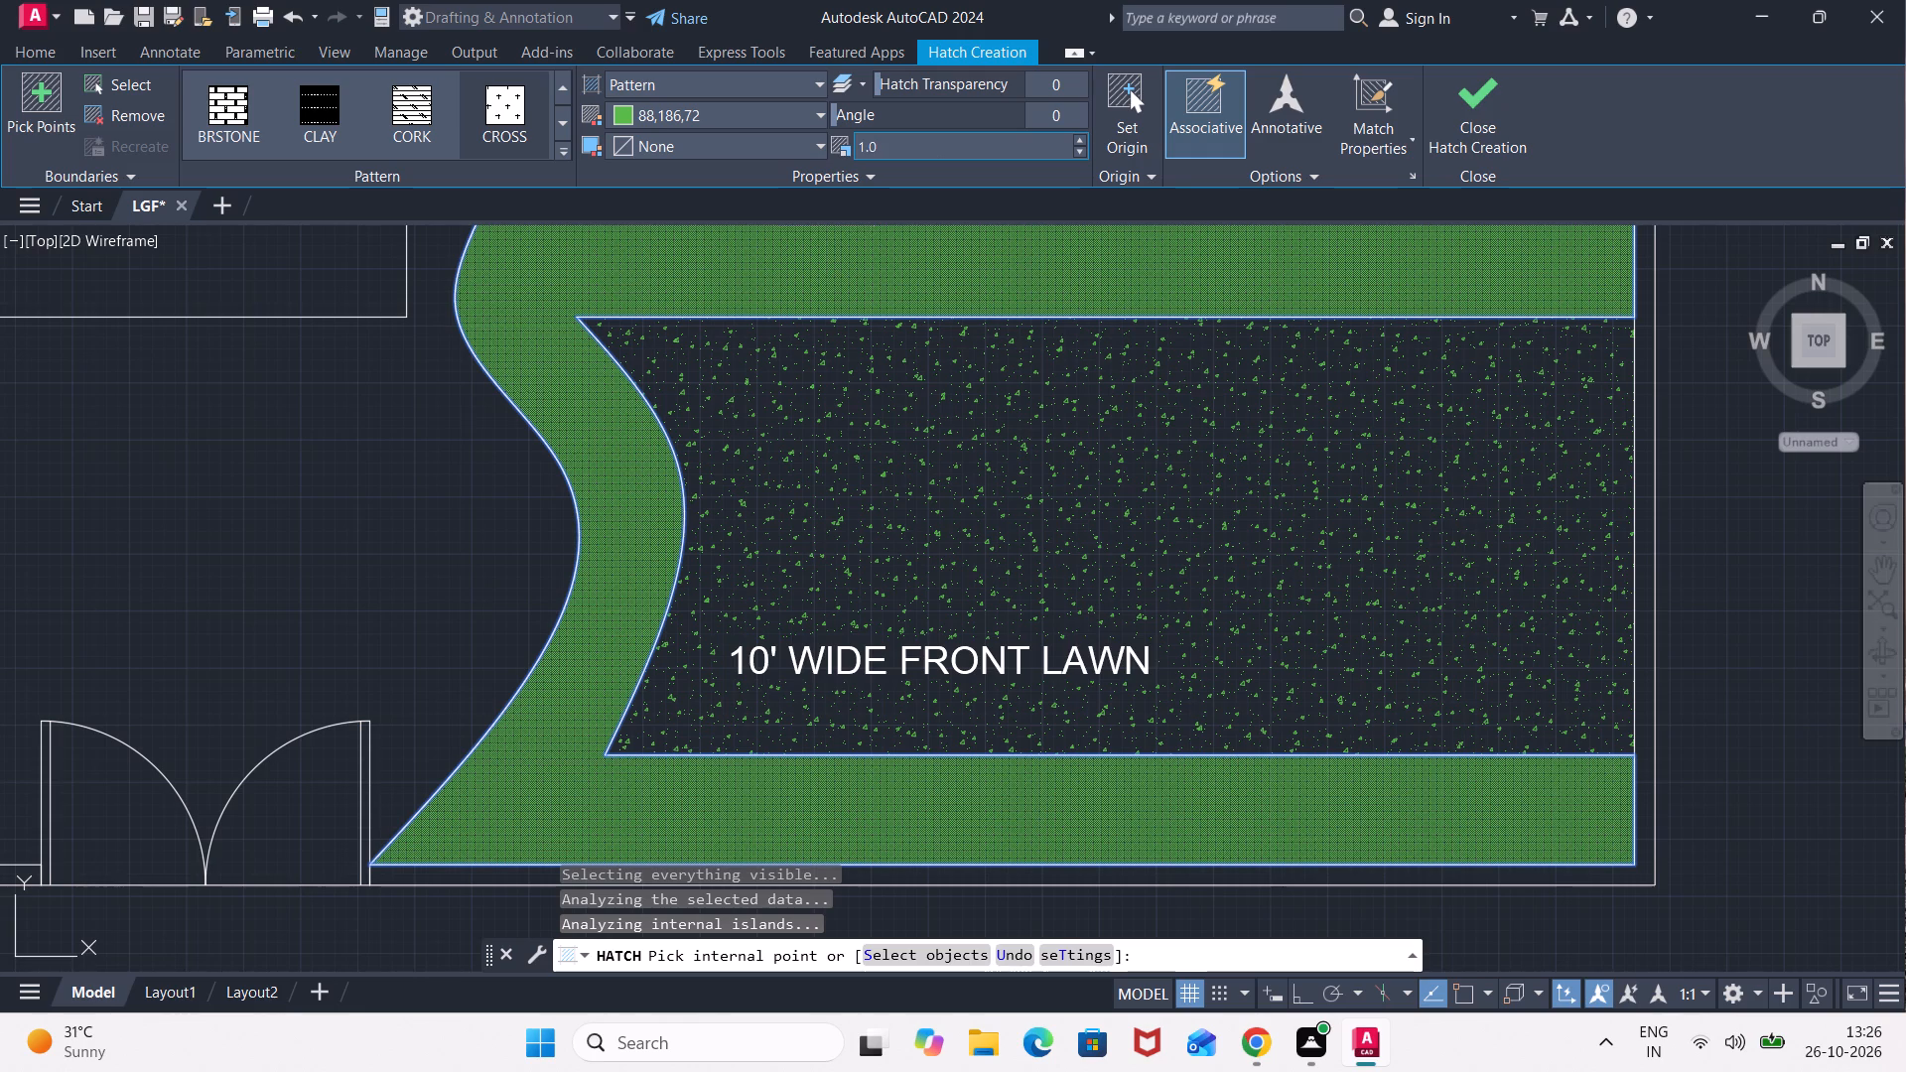
{"action": "type", "text": "15"}
{"action": "key", "text": "Return"}
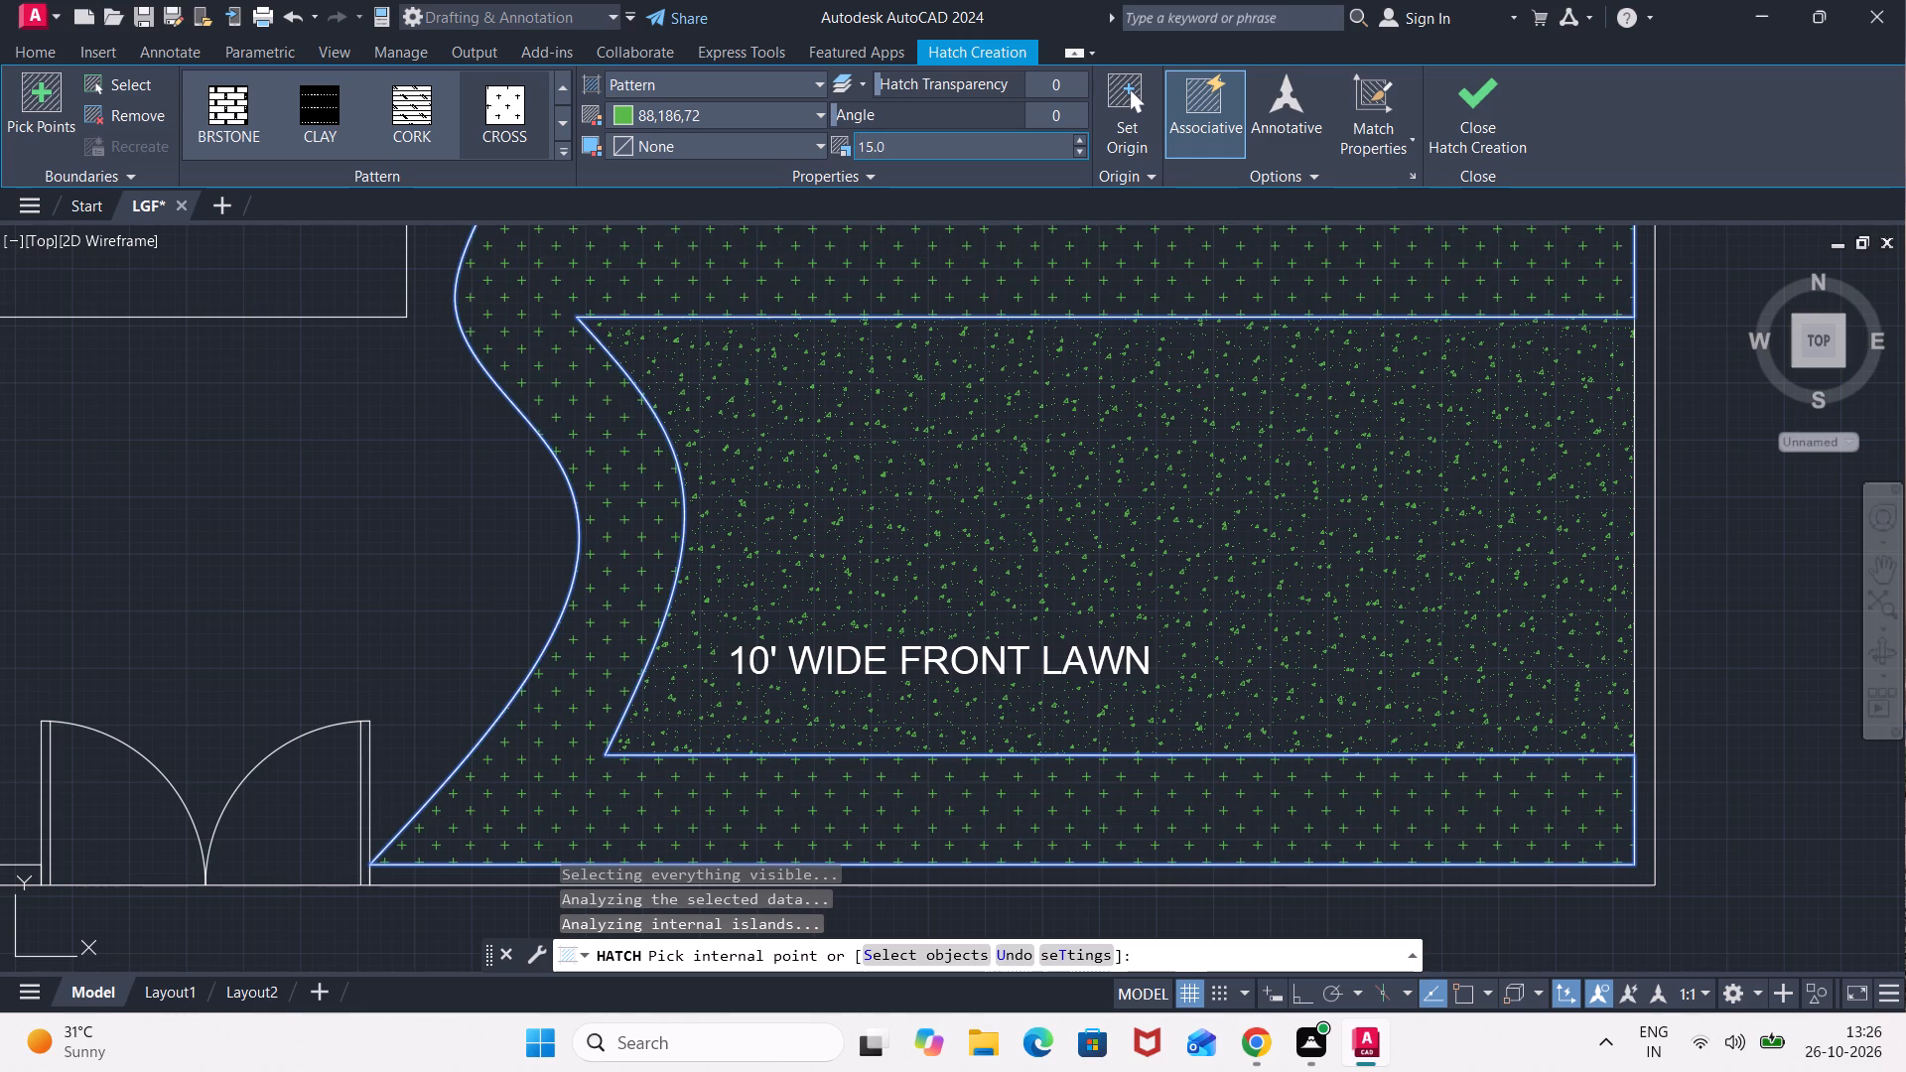
{"action": "scroll", "coordinate": [945, 310], "scroll_direction": "down", "scroll_amount": 4}
{"action": "scroll", "coordinate": [970, 357], "scroll_direction": "up", "scroll_amount": 2}
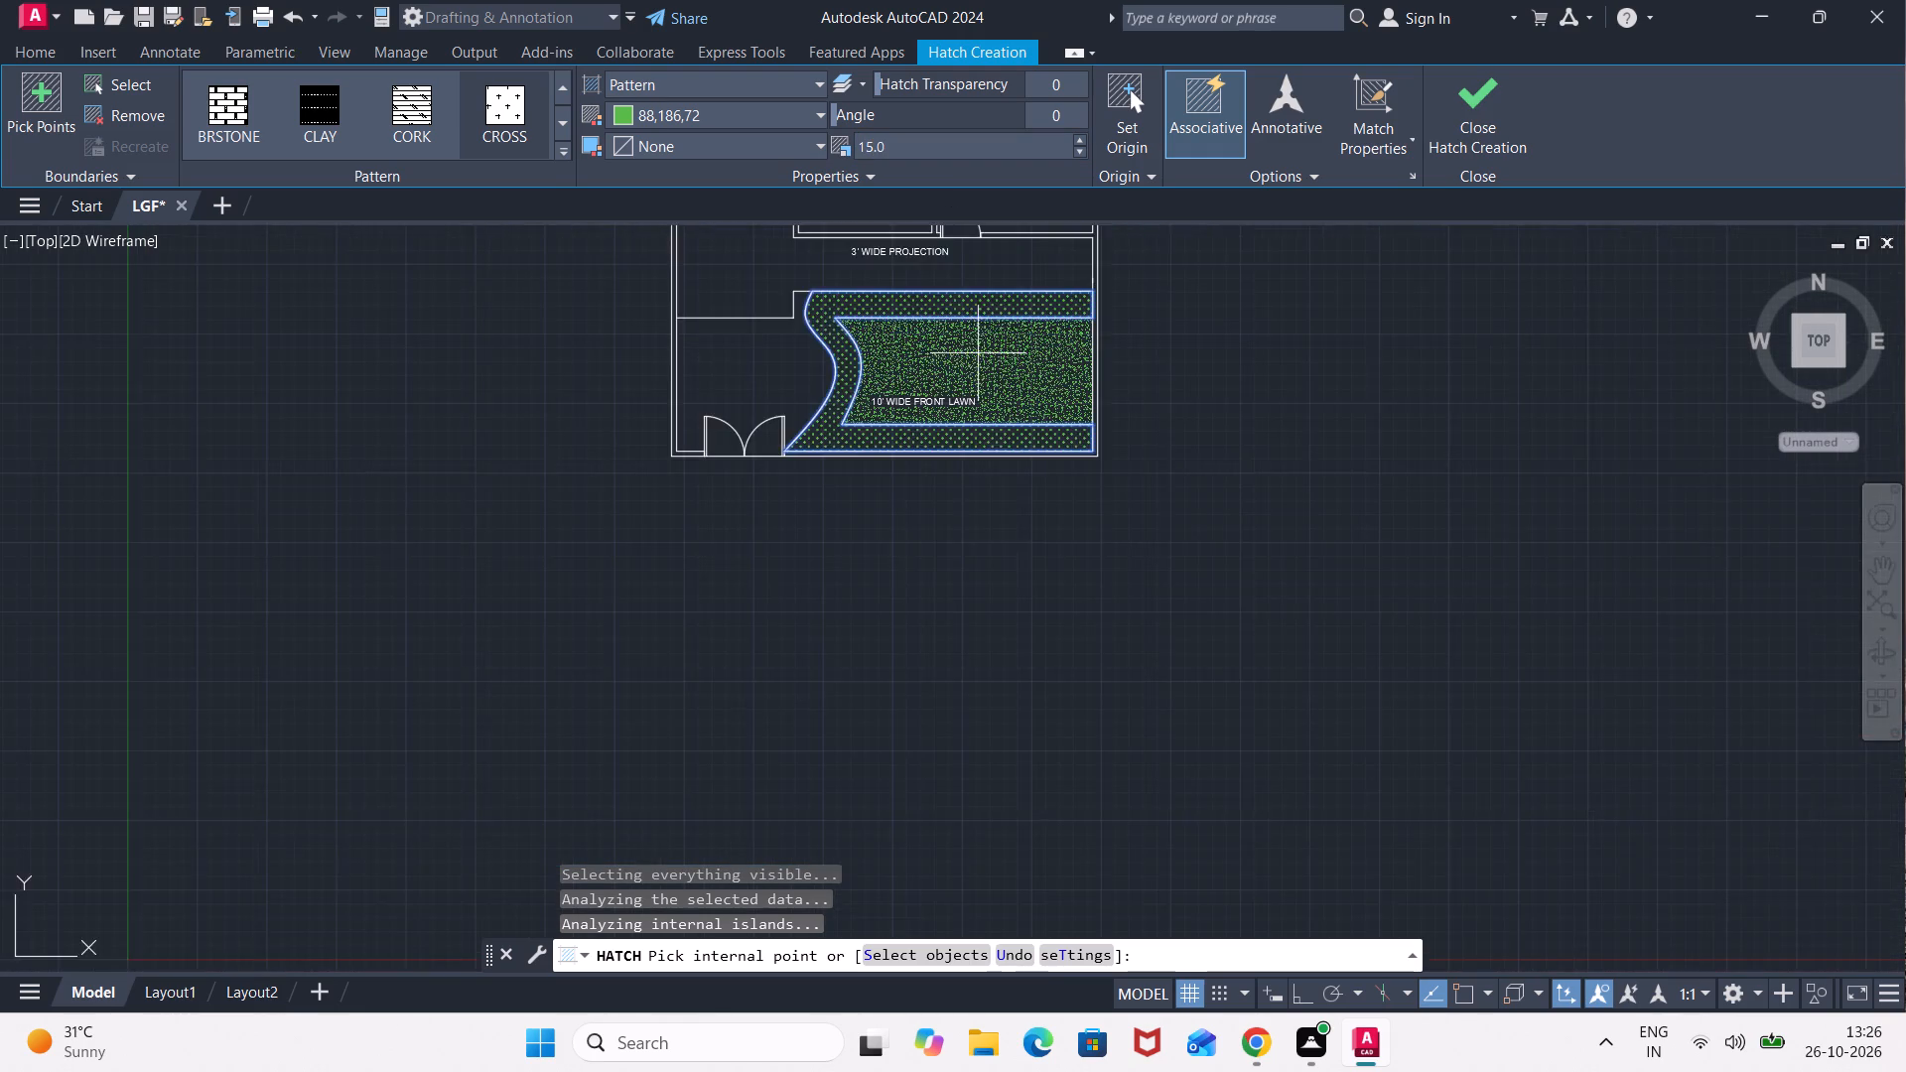
{"action": "scroll", "coordinate": [980, 353], "scroll_direction": "up", "scroll_amount": 1}
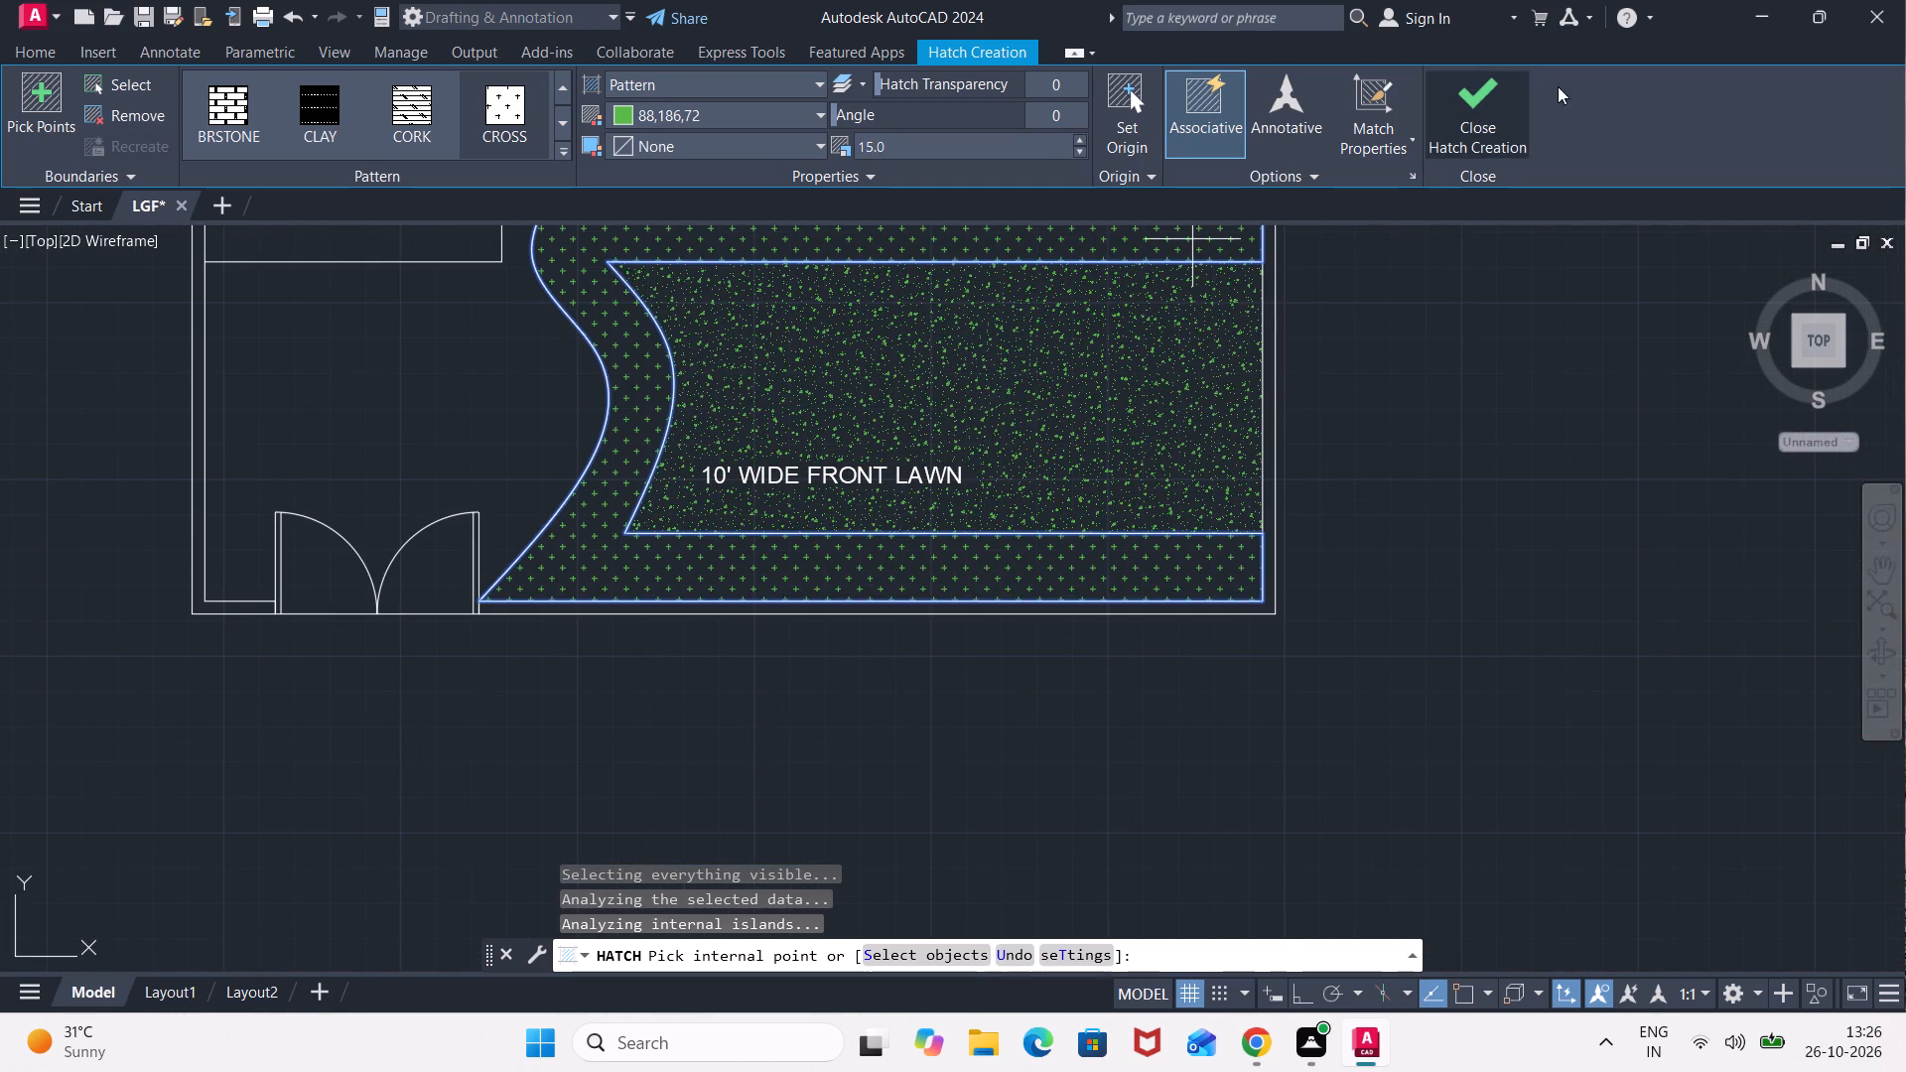
{"action": "left_click", "coordinate": [1462, 137]}
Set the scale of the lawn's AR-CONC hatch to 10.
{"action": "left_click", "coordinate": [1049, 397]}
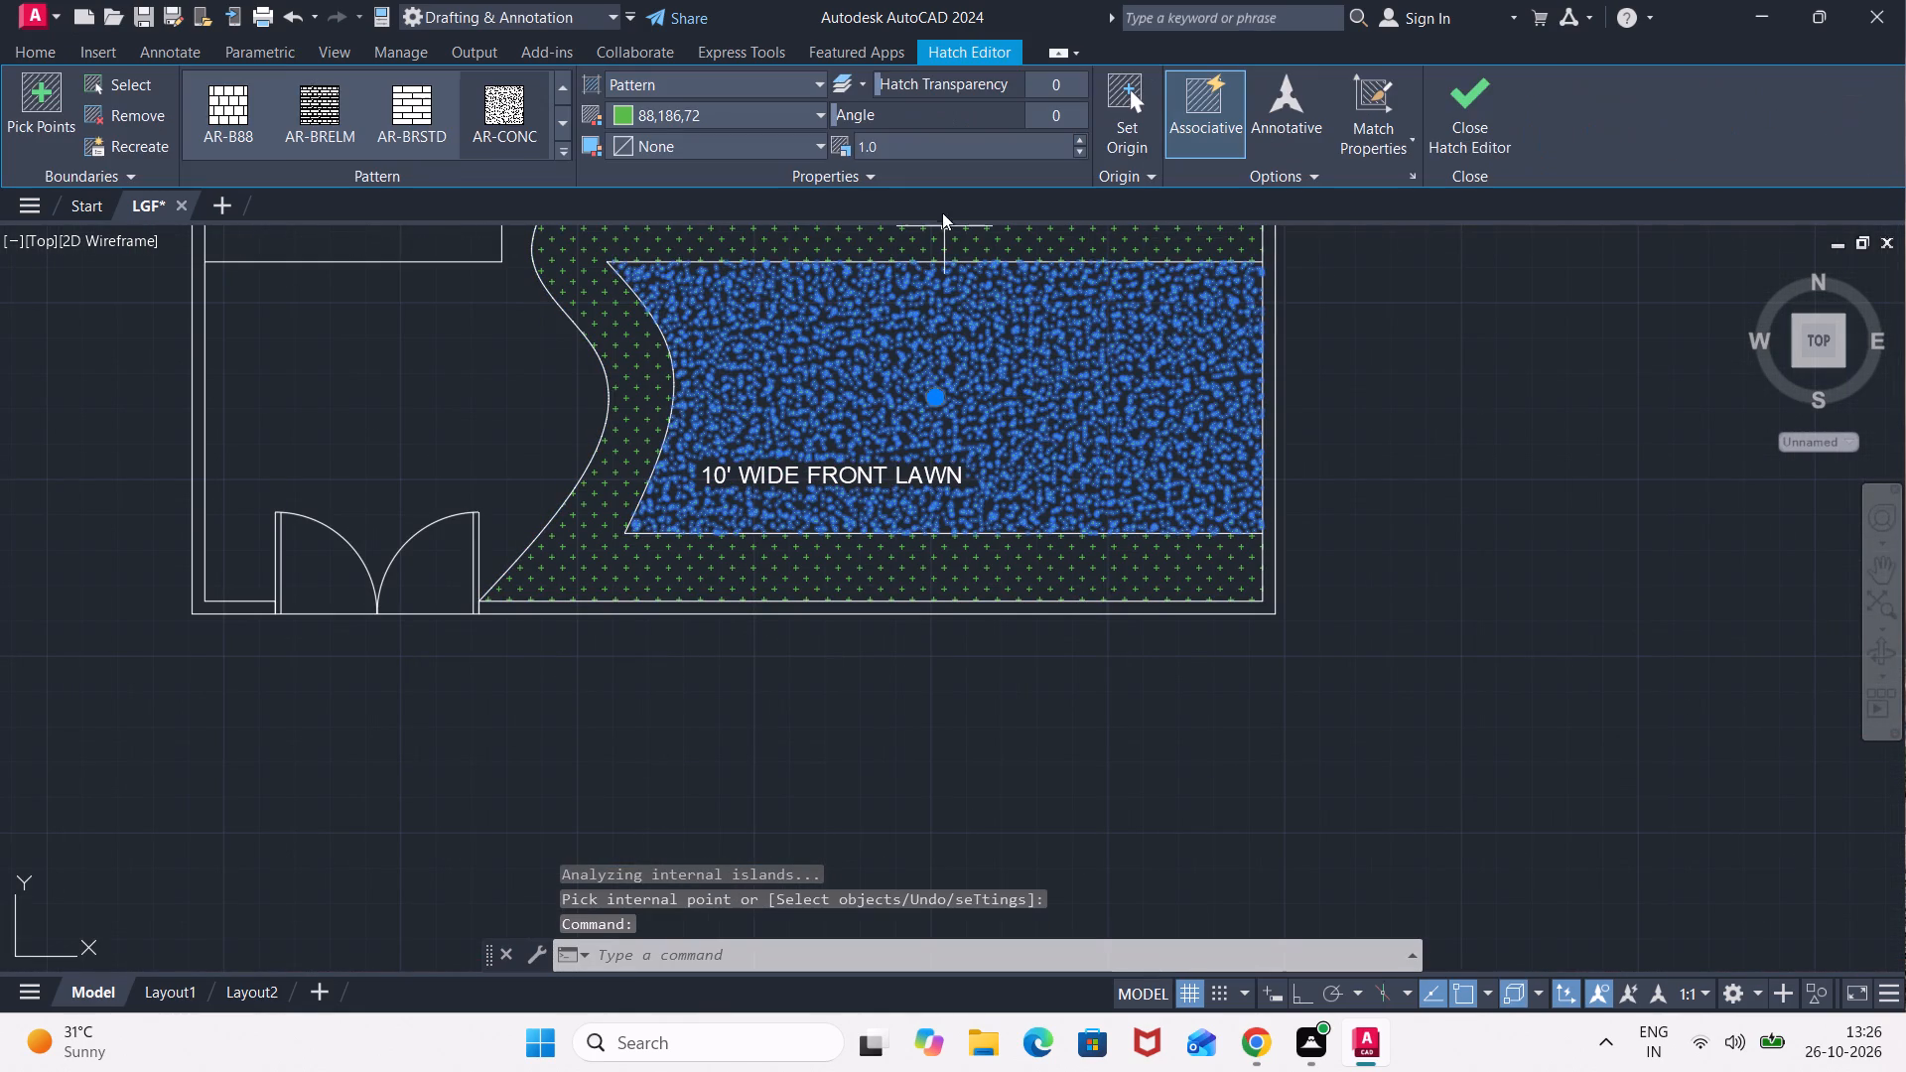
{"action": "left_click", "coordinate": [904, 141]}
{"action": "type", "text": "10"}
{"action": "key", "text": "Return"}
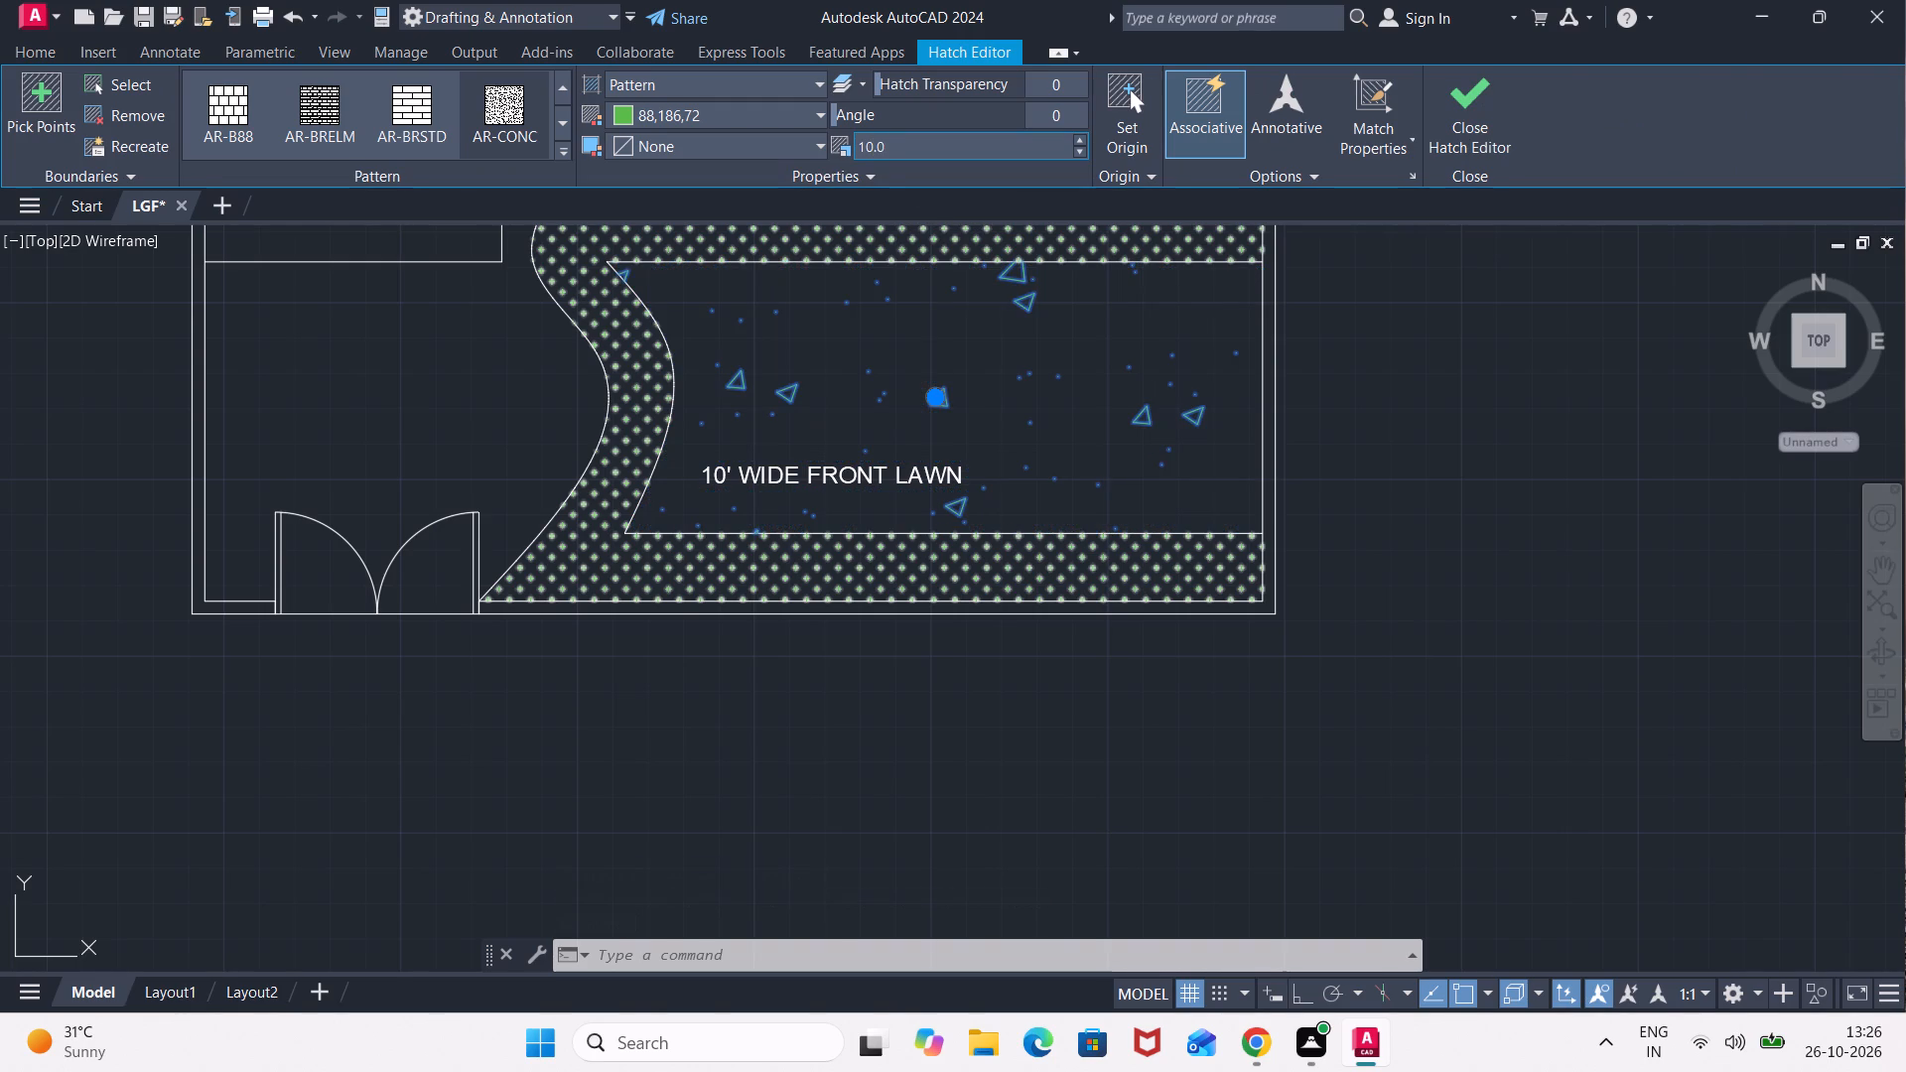
Set the scale of the lawn's AR-CONC hatch to 5.
{"action": "double_click", "coordinate": [898, 150]}
{"action": "type", "text": "5'"}
{"action": "key", "text": "BackSpace"}
{"action": "key", "text": "Return"}
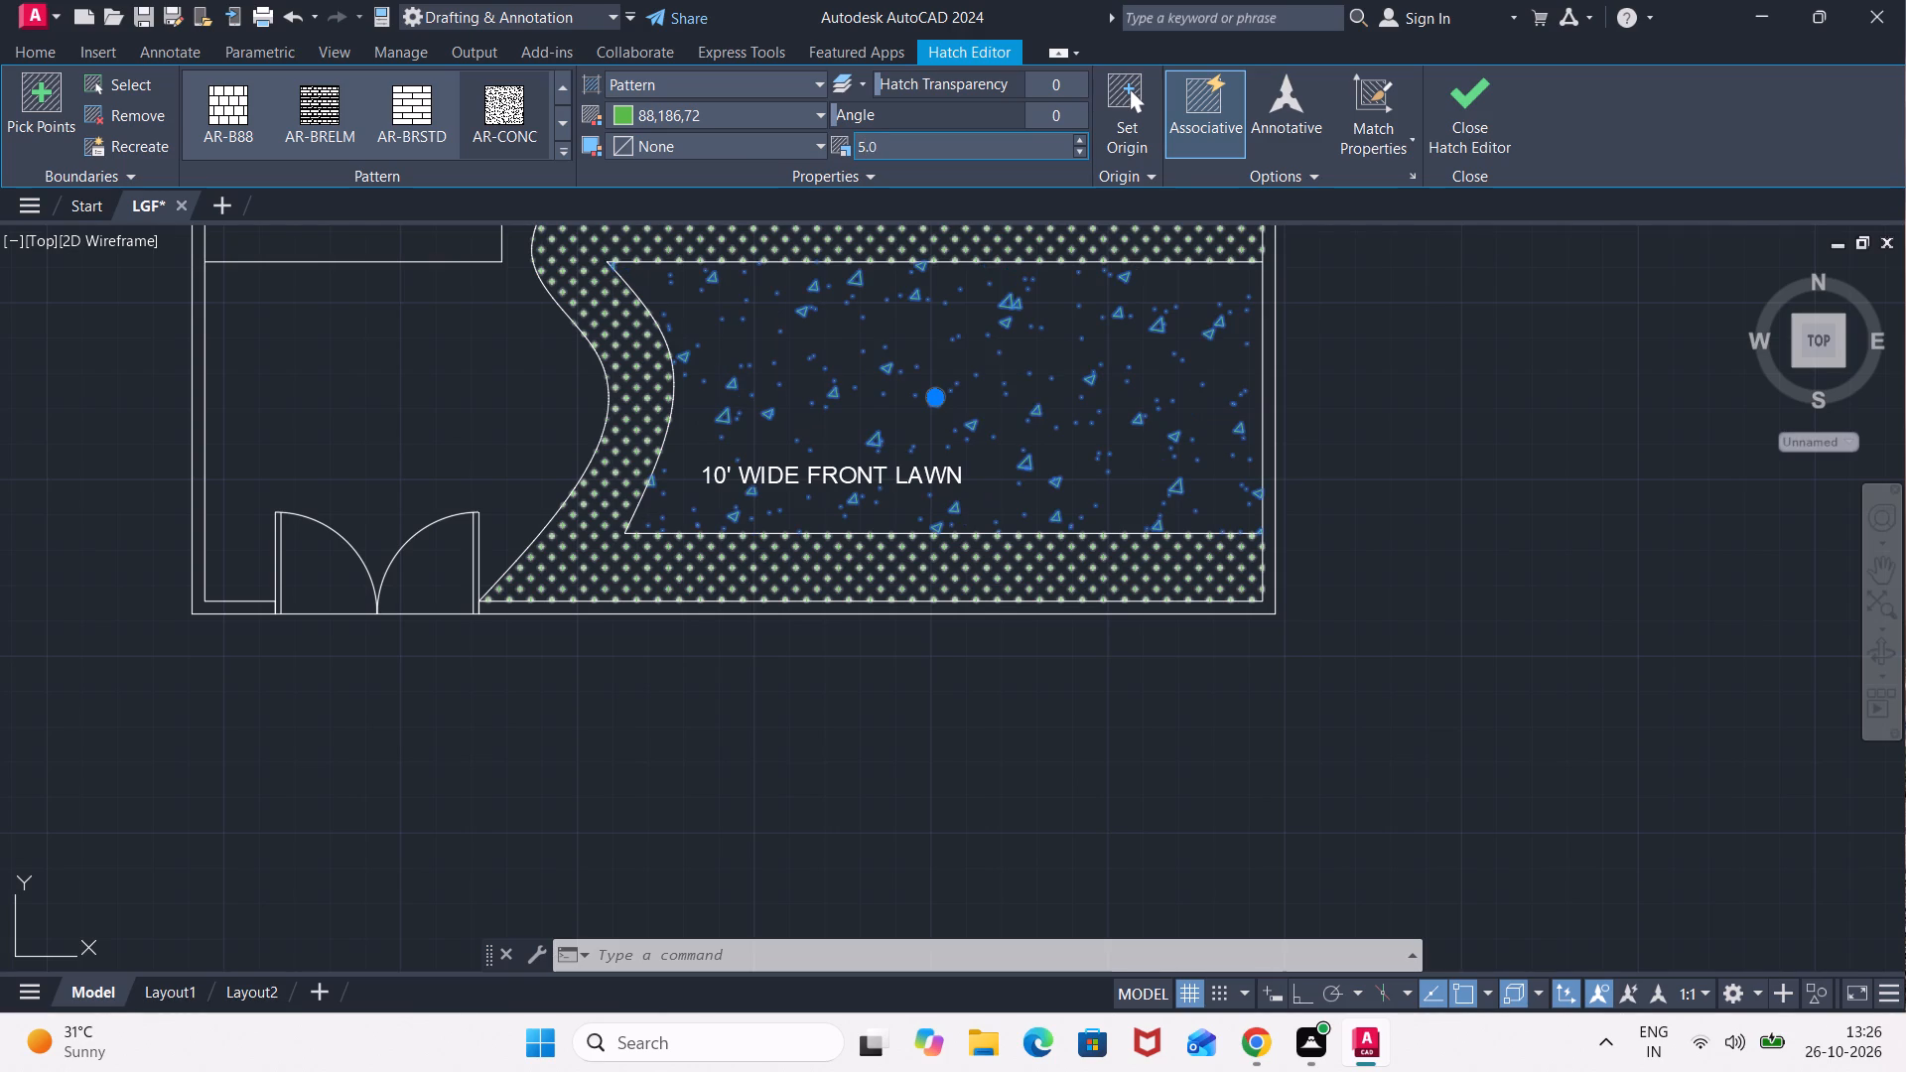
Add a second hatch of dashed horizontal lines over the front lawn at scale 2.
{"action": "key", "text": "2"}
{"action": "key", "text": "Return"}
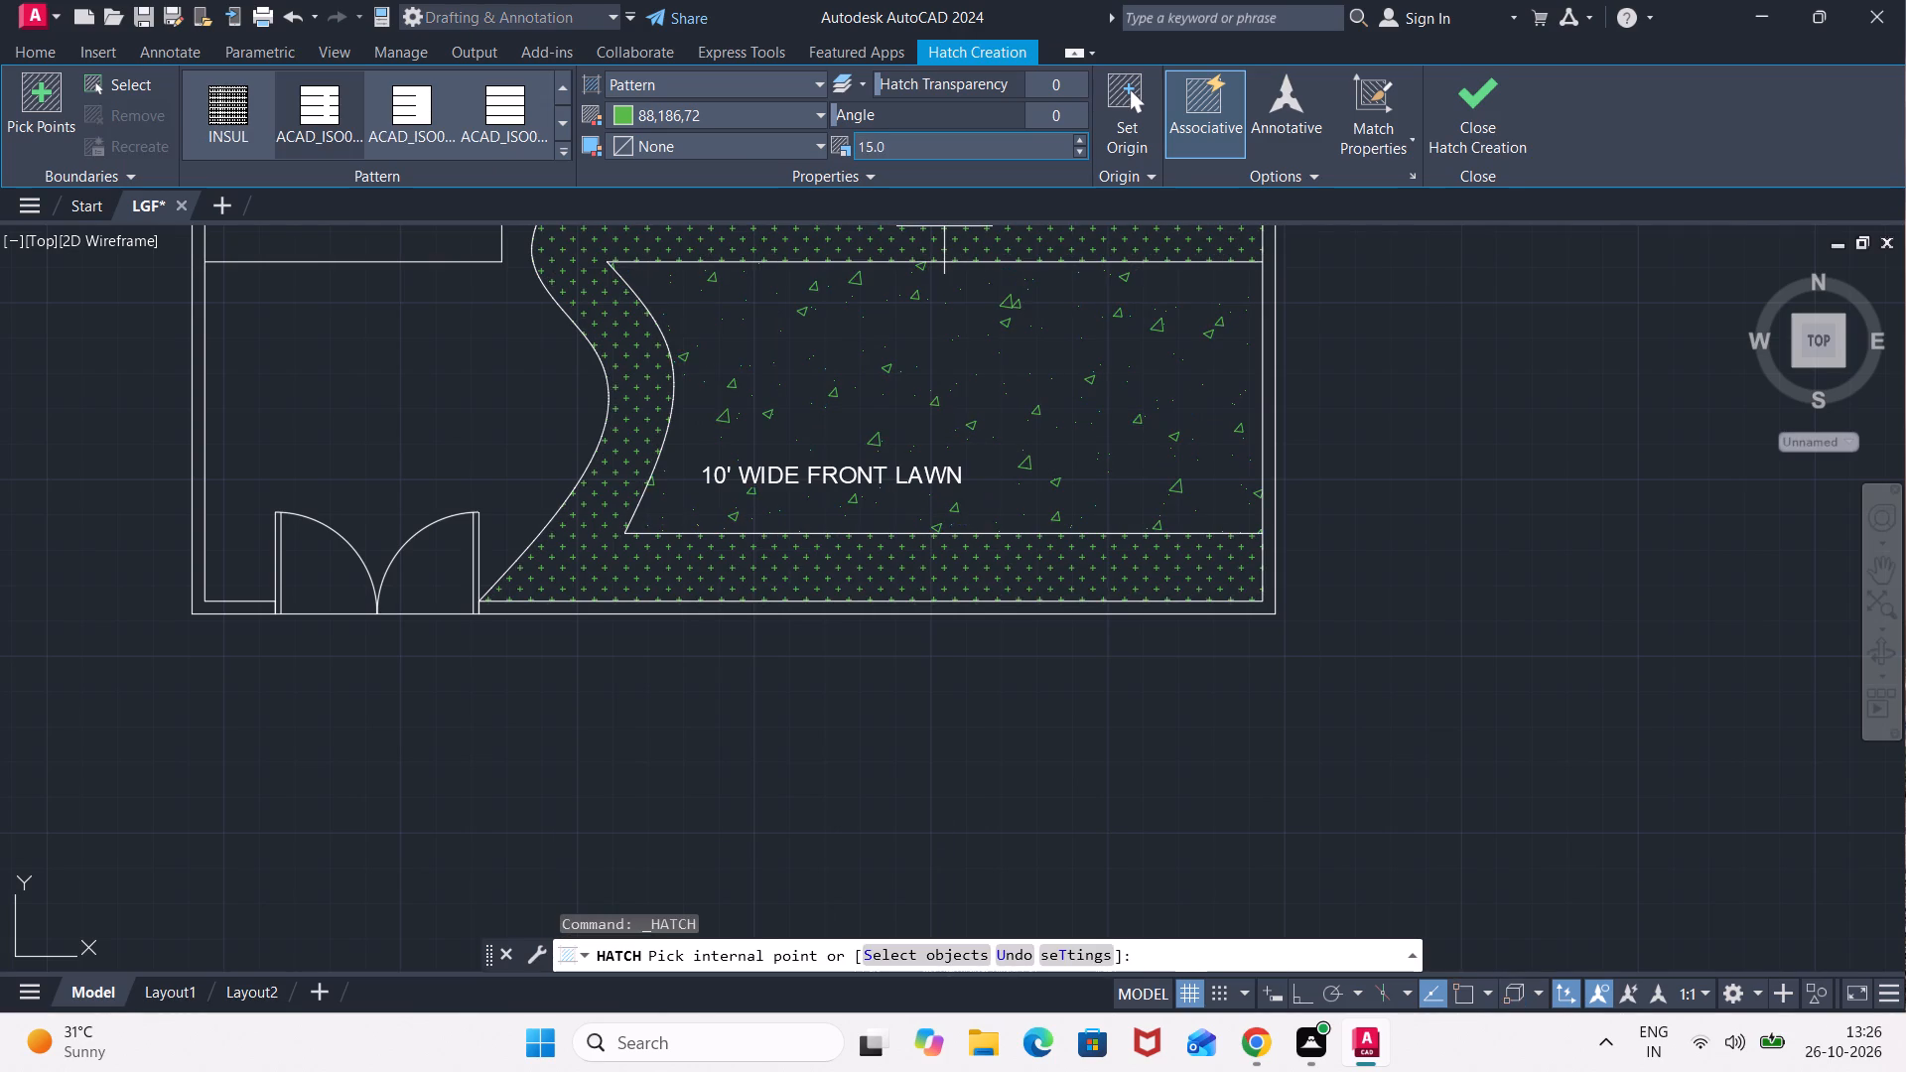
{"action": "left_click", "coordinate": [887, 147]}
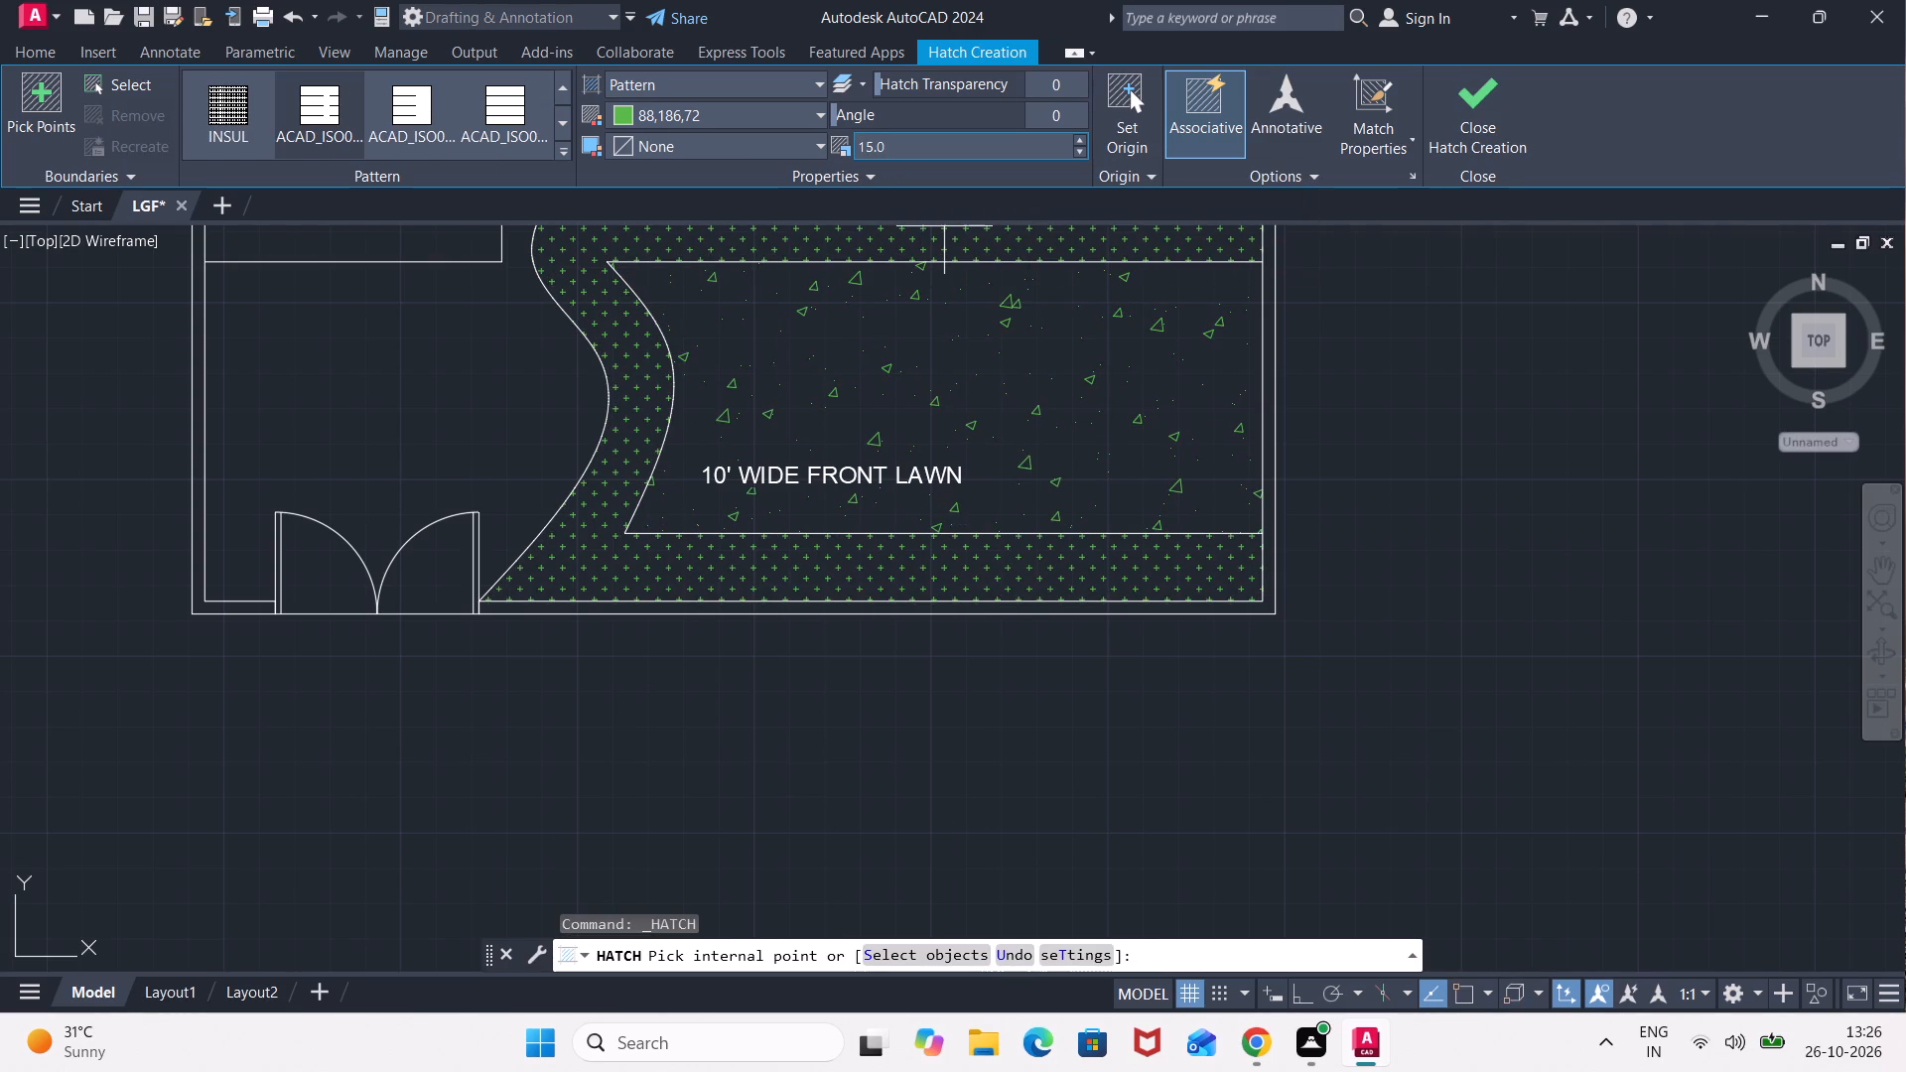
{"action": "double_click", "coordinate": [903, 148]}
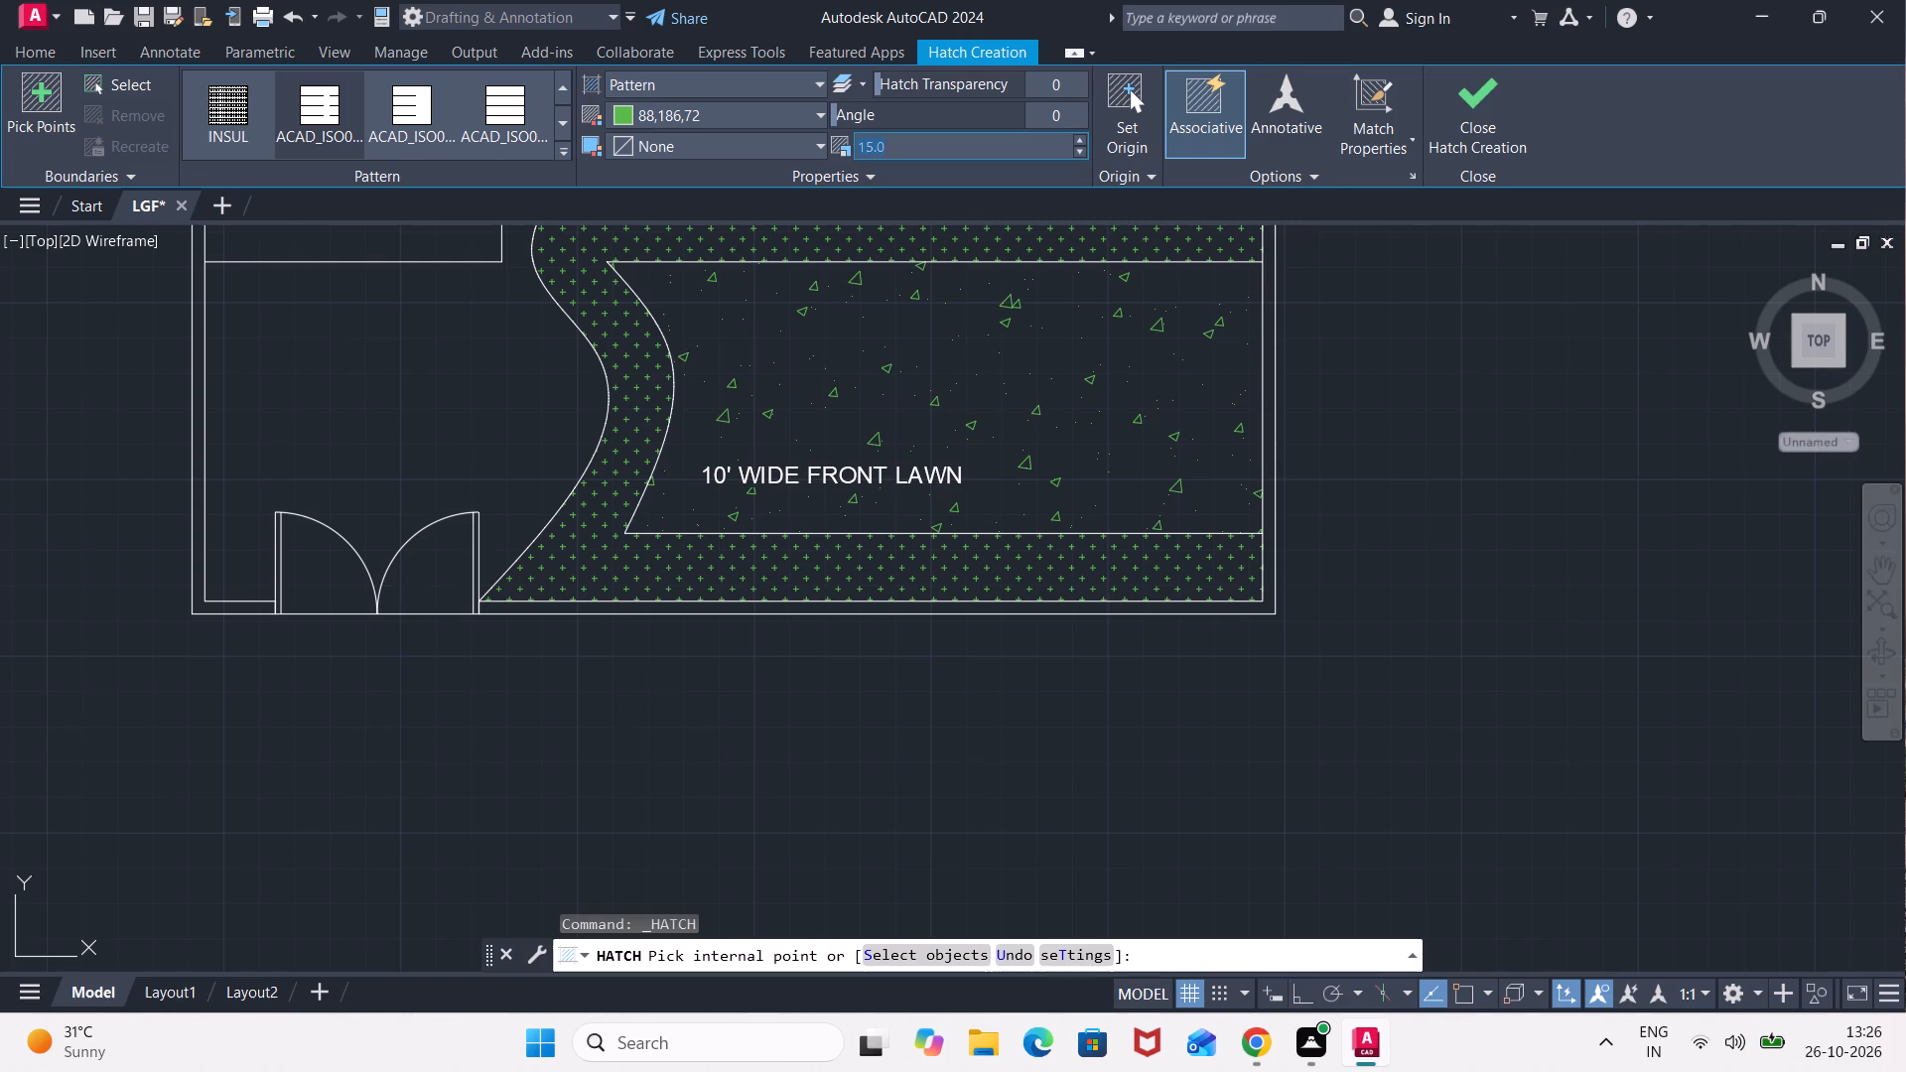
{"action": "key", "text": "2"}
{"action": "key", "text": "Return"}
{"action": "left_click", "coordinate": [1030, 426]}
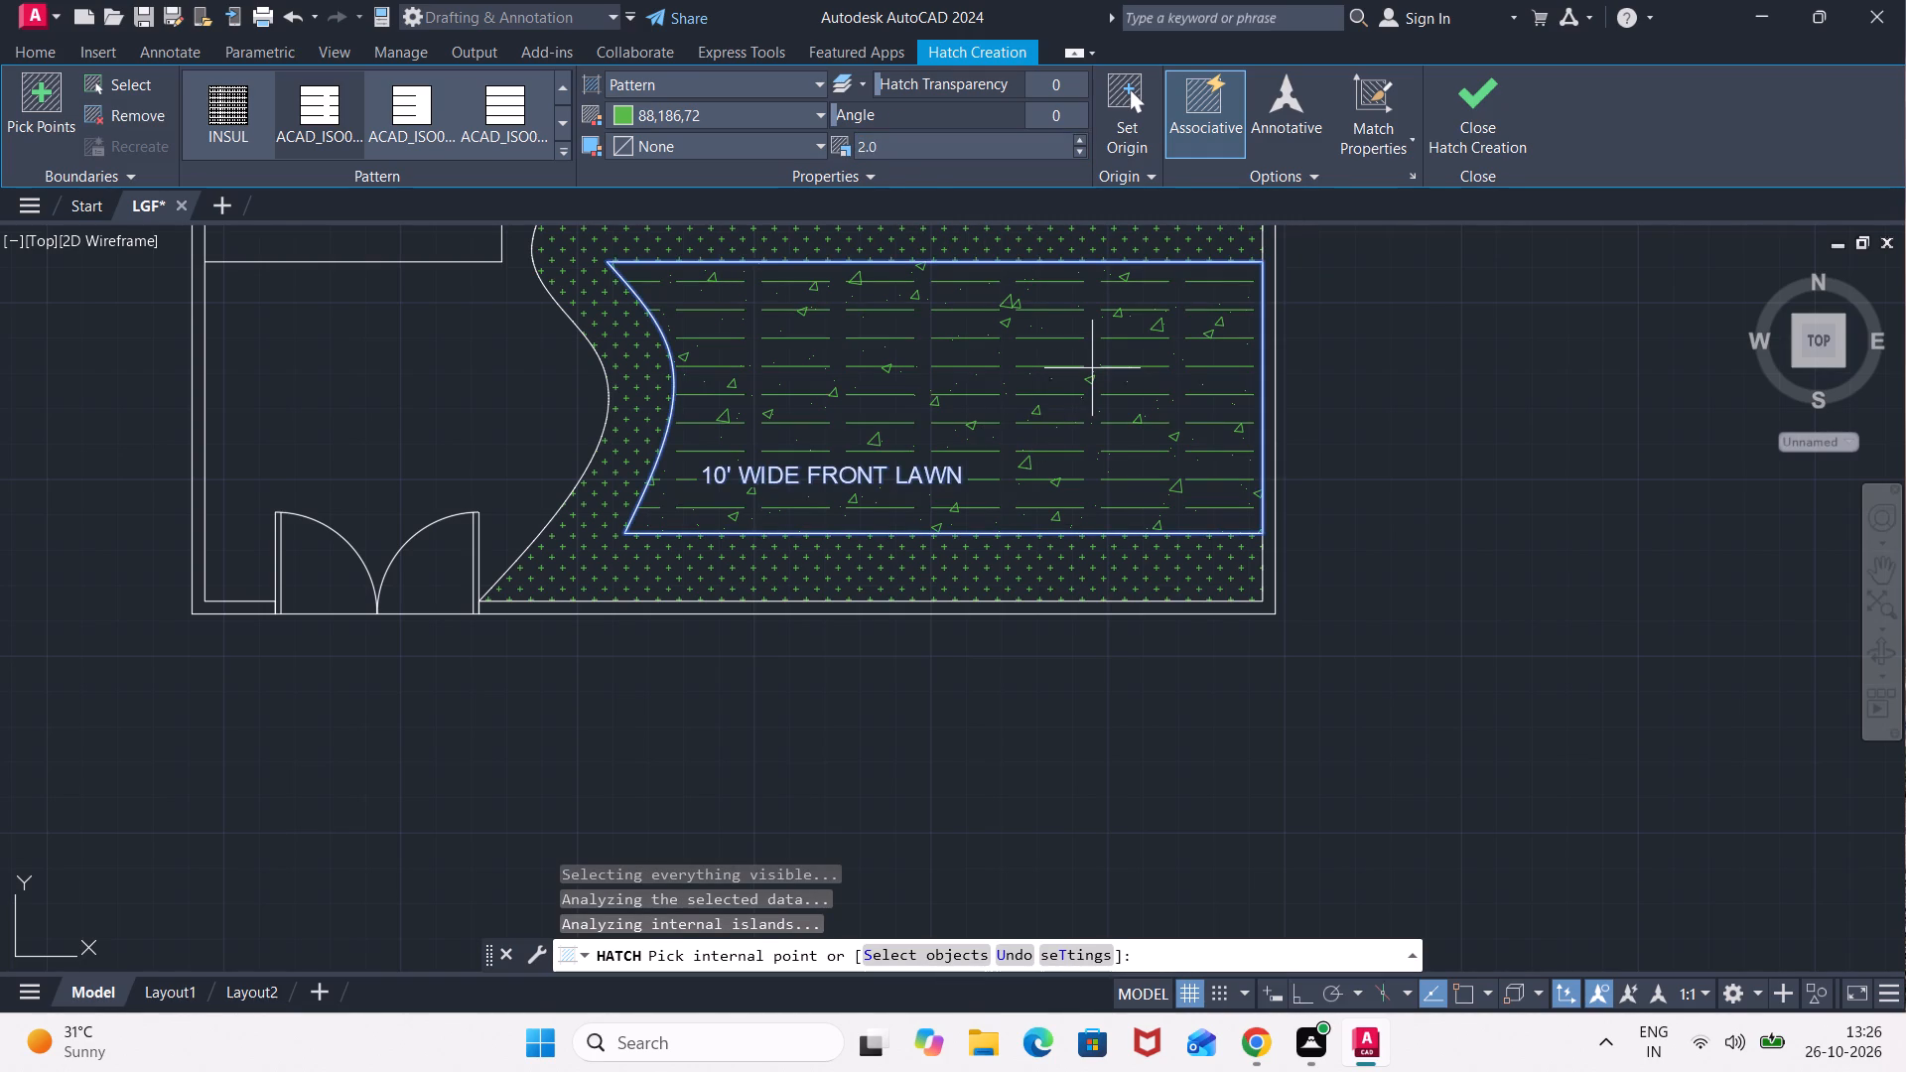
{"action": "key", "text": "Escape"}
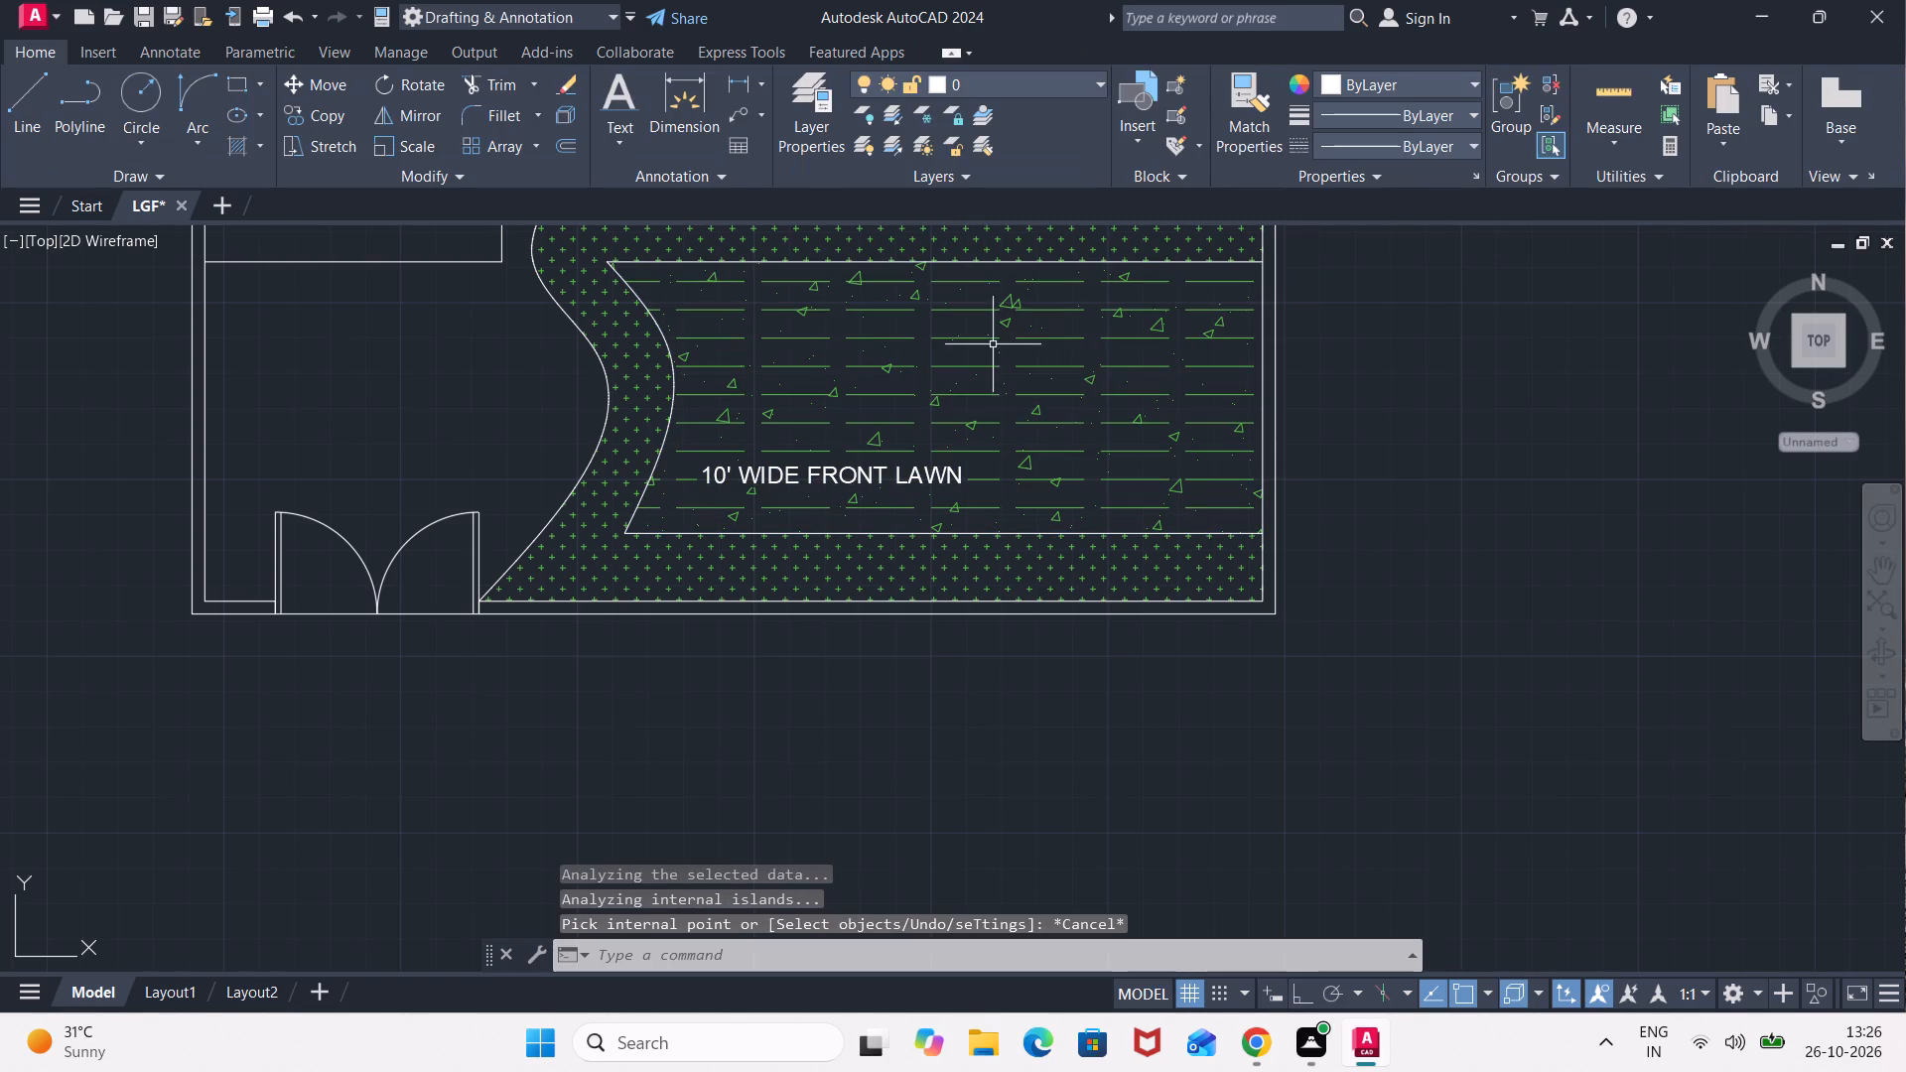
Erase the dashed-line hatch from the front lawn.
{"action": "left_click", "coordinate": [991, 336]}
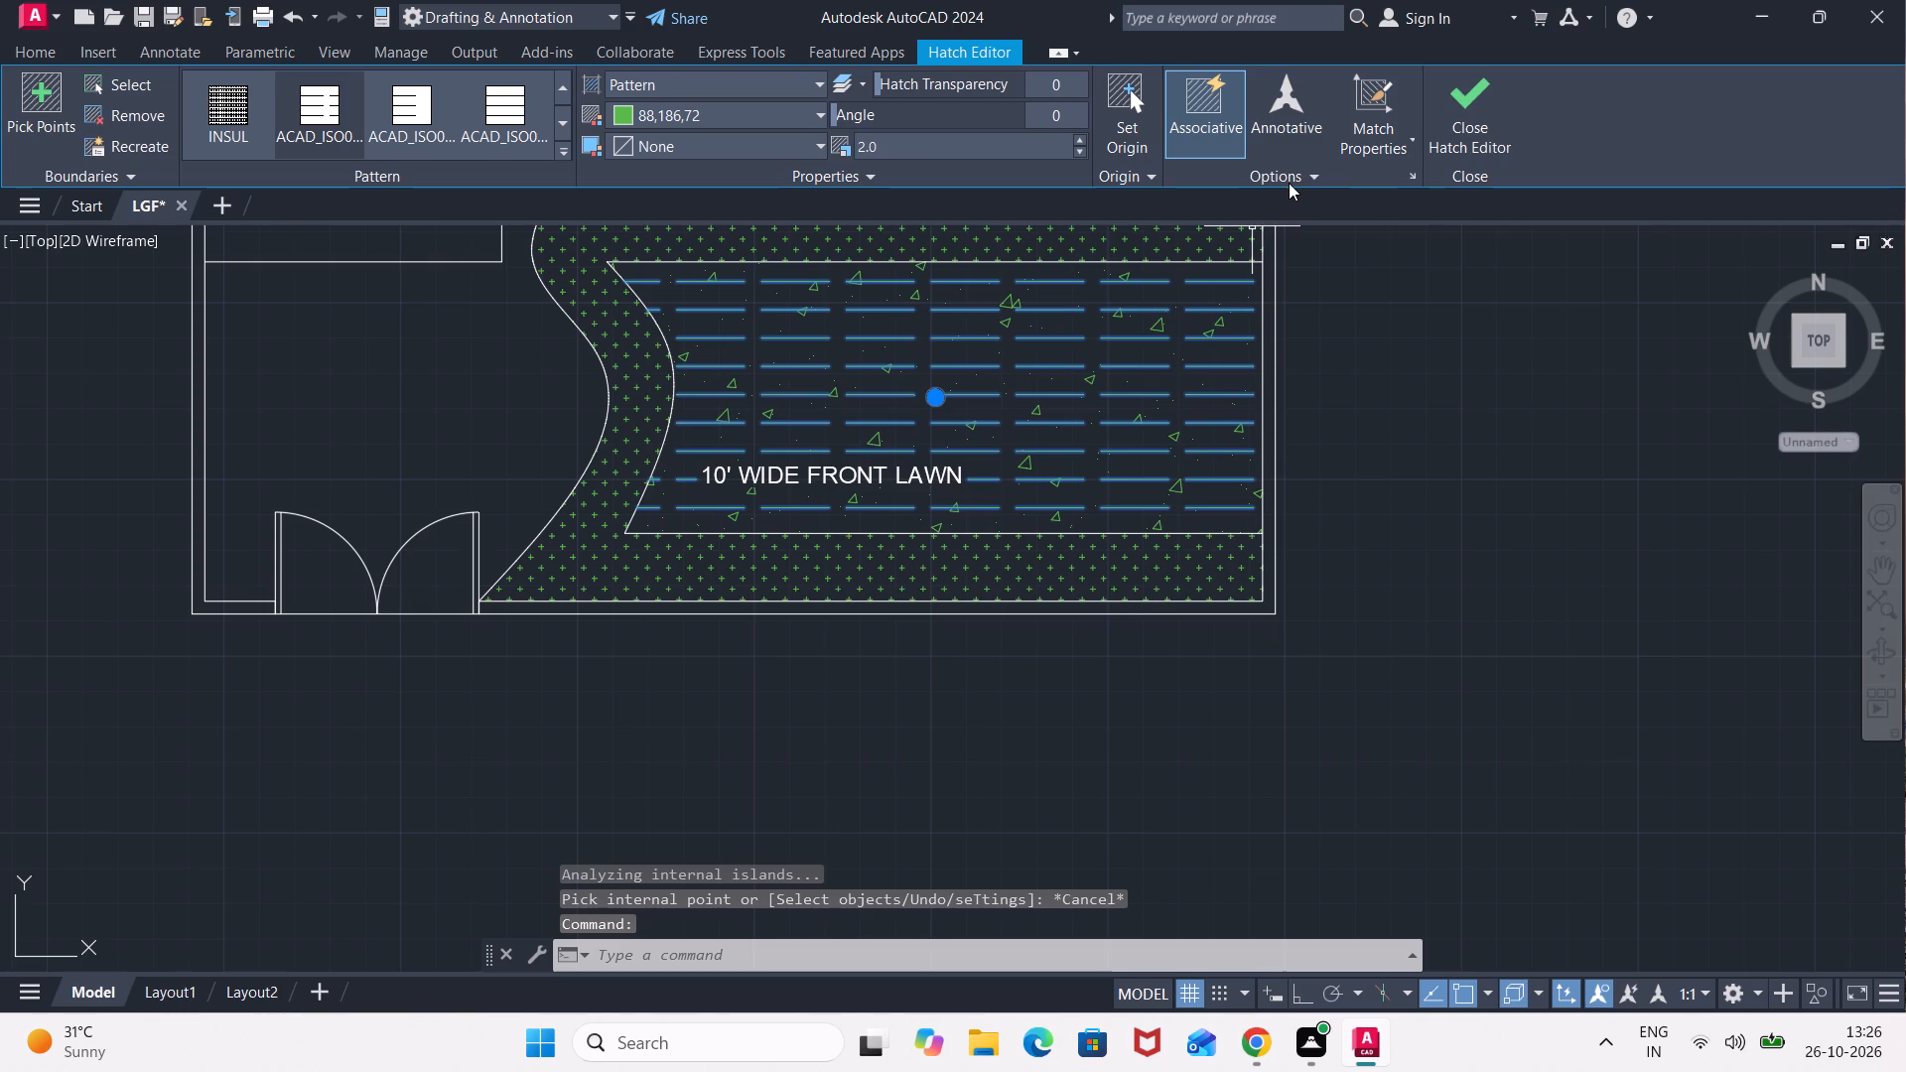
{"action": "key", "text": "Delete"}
Set the scale of the front lawn's AR-CONC hatch to 2.
{"action": "left_click", "coordinate": [1105, 313]}
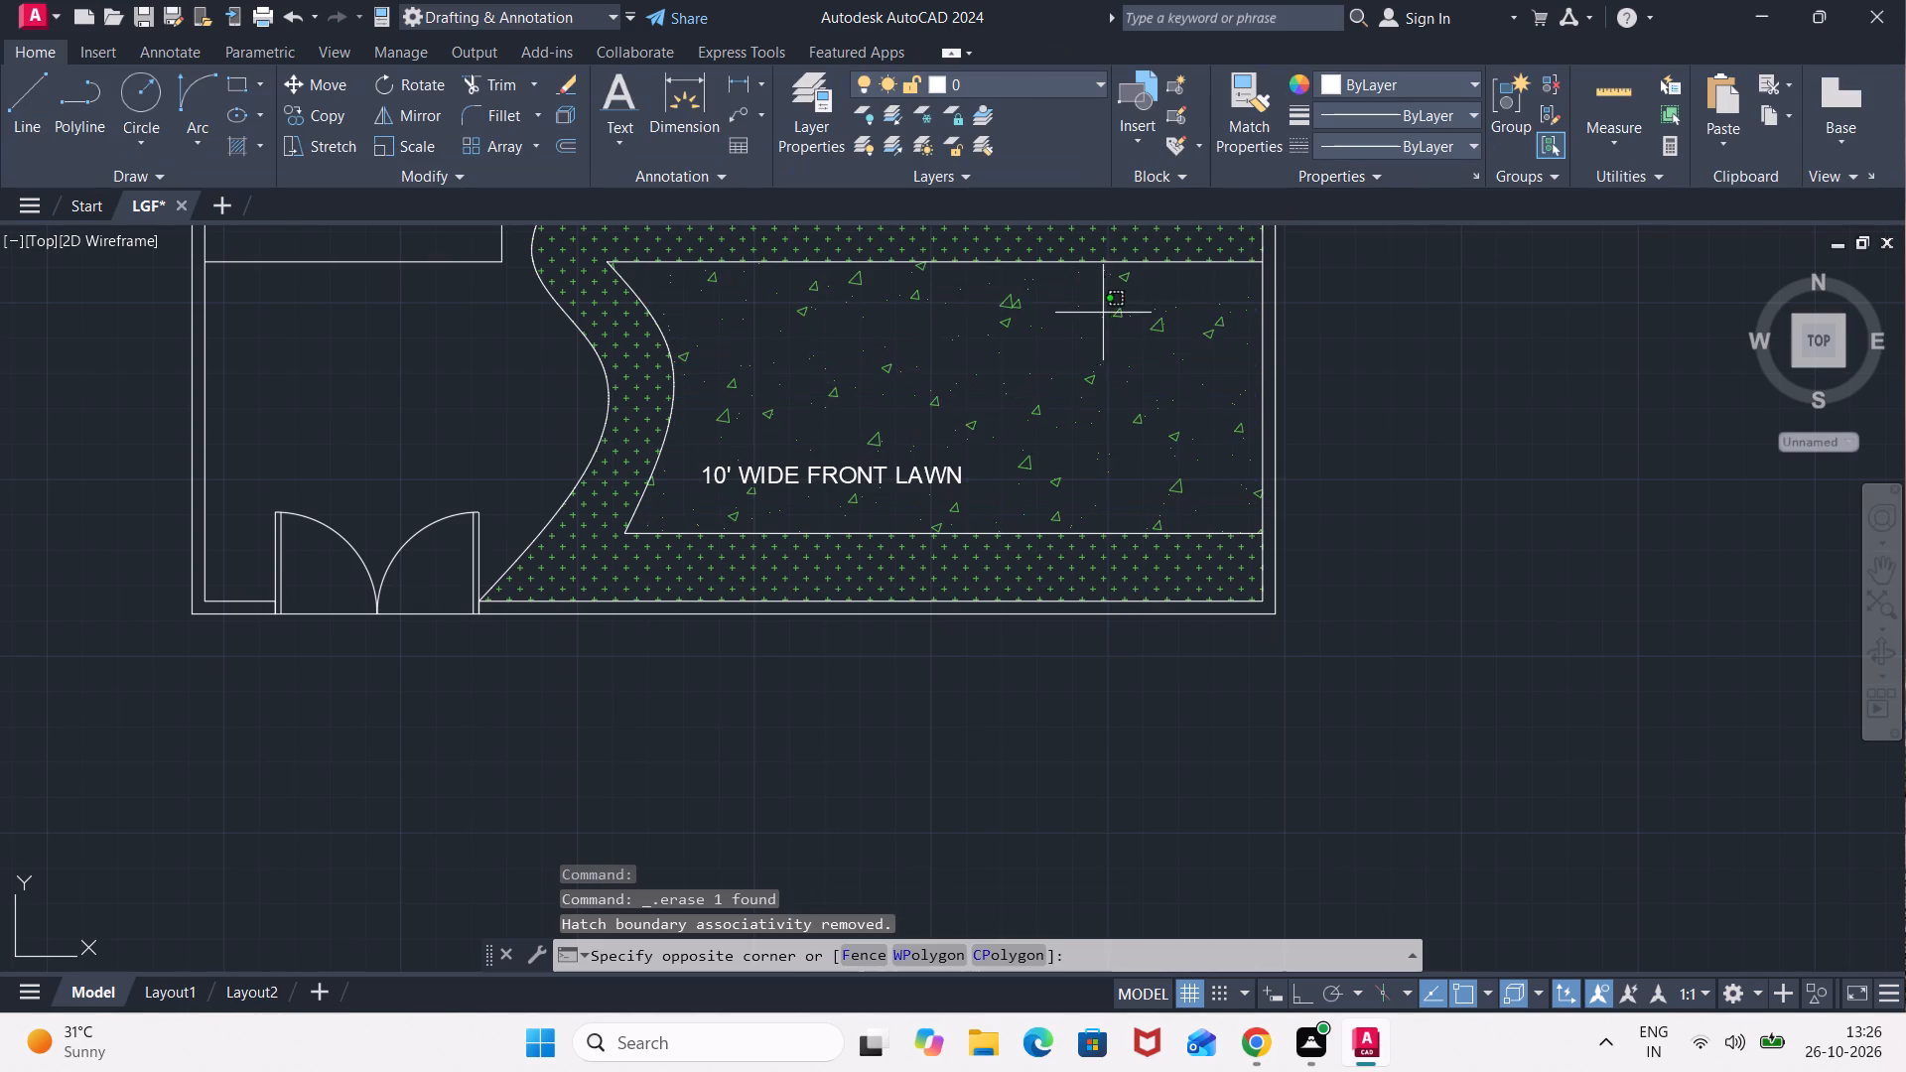
{"action": "left_click", "coordinate": [901, 327]}
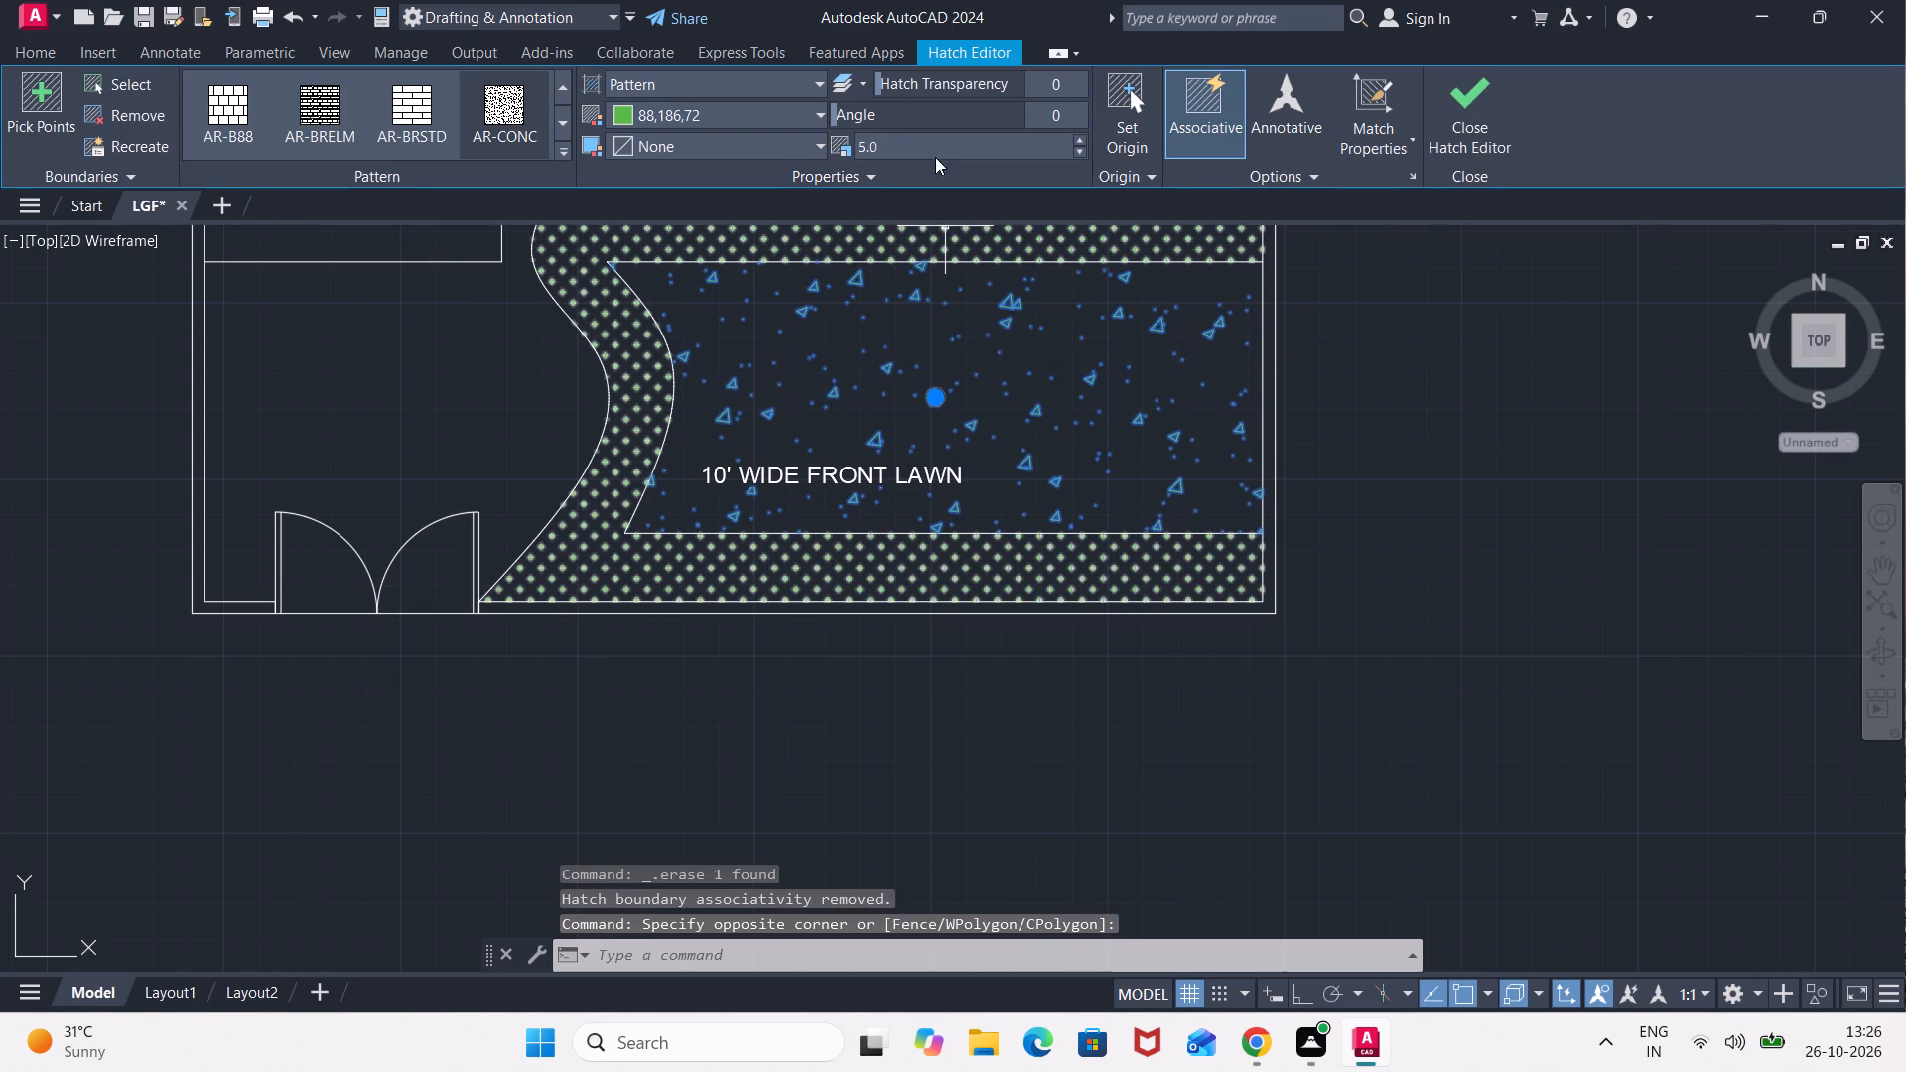
{"action": "left_click", "coordinate": [935, 141]}
{"action": "key", "text": "2"}
{"action": "key", "text": "Return"}
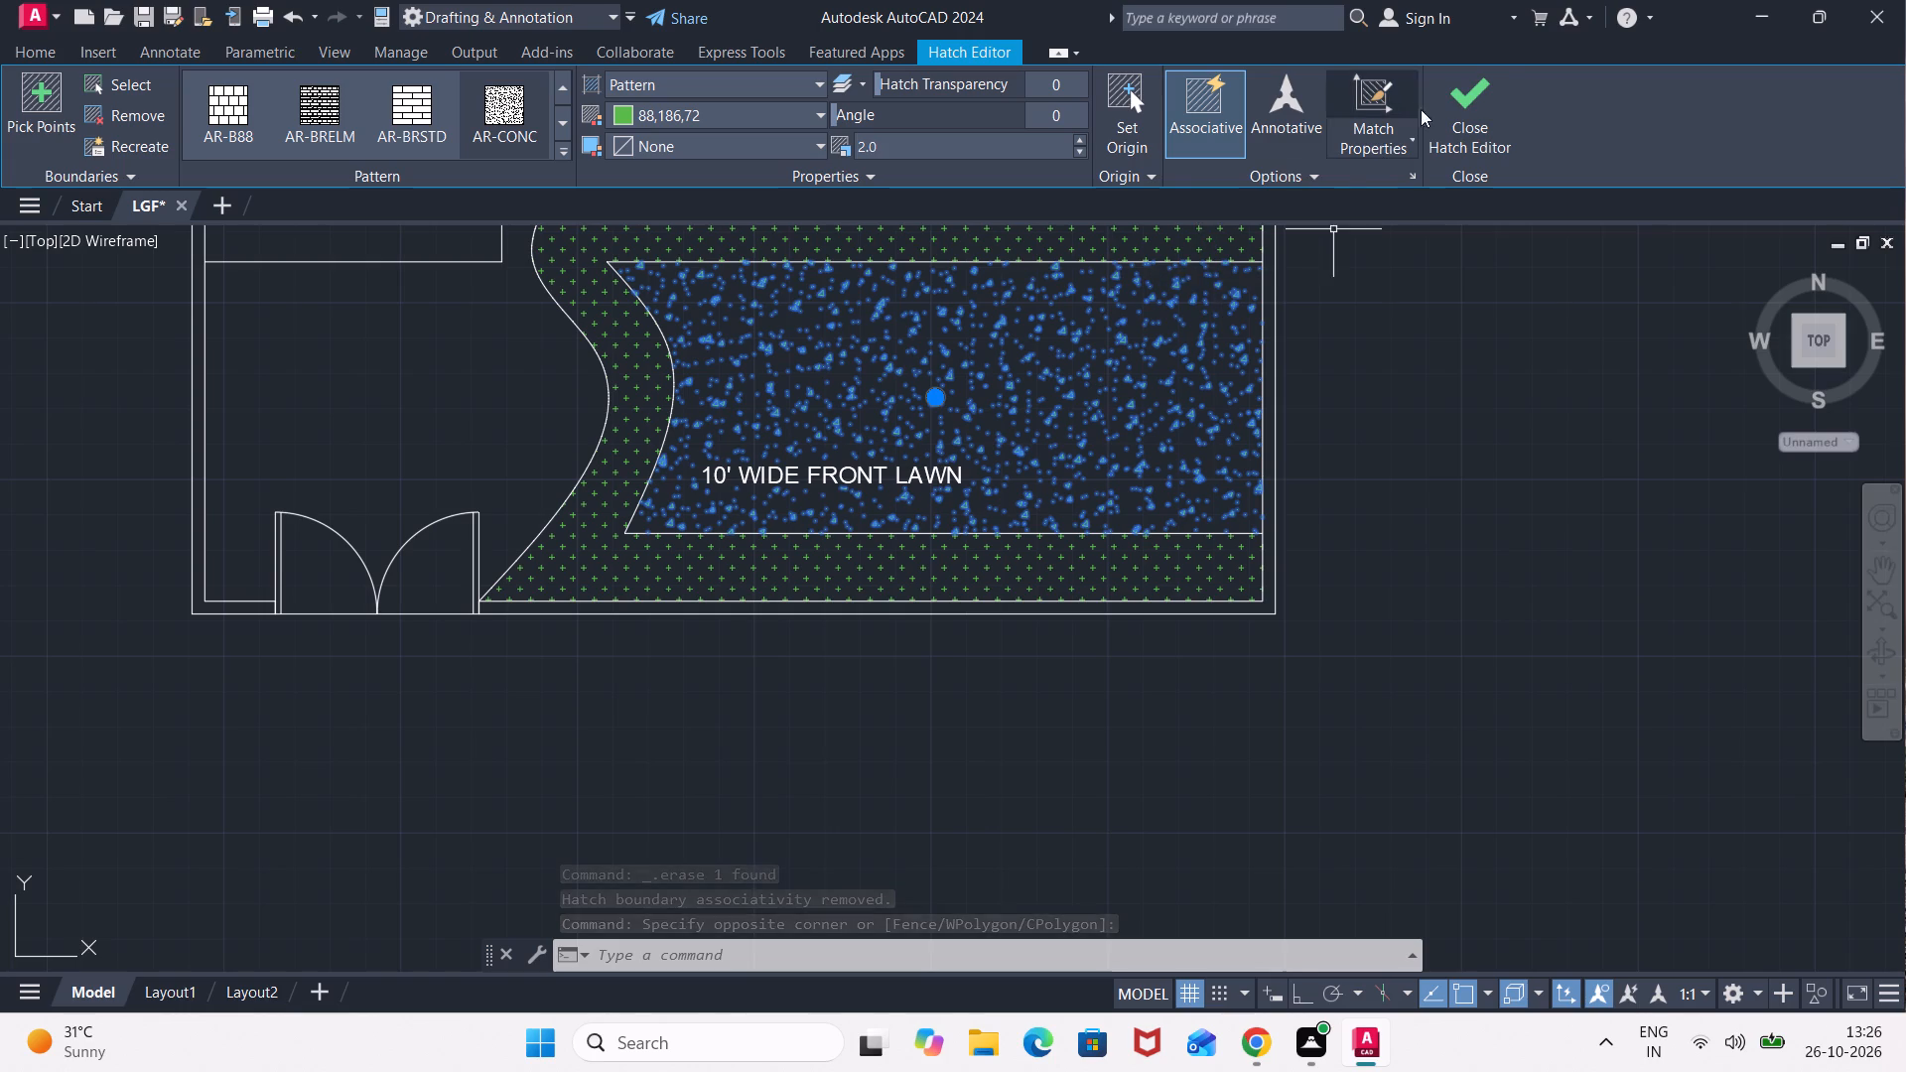
{"action": "left_click", "coordinate": [1455, 105]}
Look over the floor plan from the front lawn through the lobby to the rear bedrooms and rear yard.
{"action": "scroll", "coordinate": [1212, 319], "scroll_direction": "down", "scroll_amount": 2}
{"action": "middle_click_drag", "start_coordinate": [1084, 335], "coordinate": [1112, 459]}
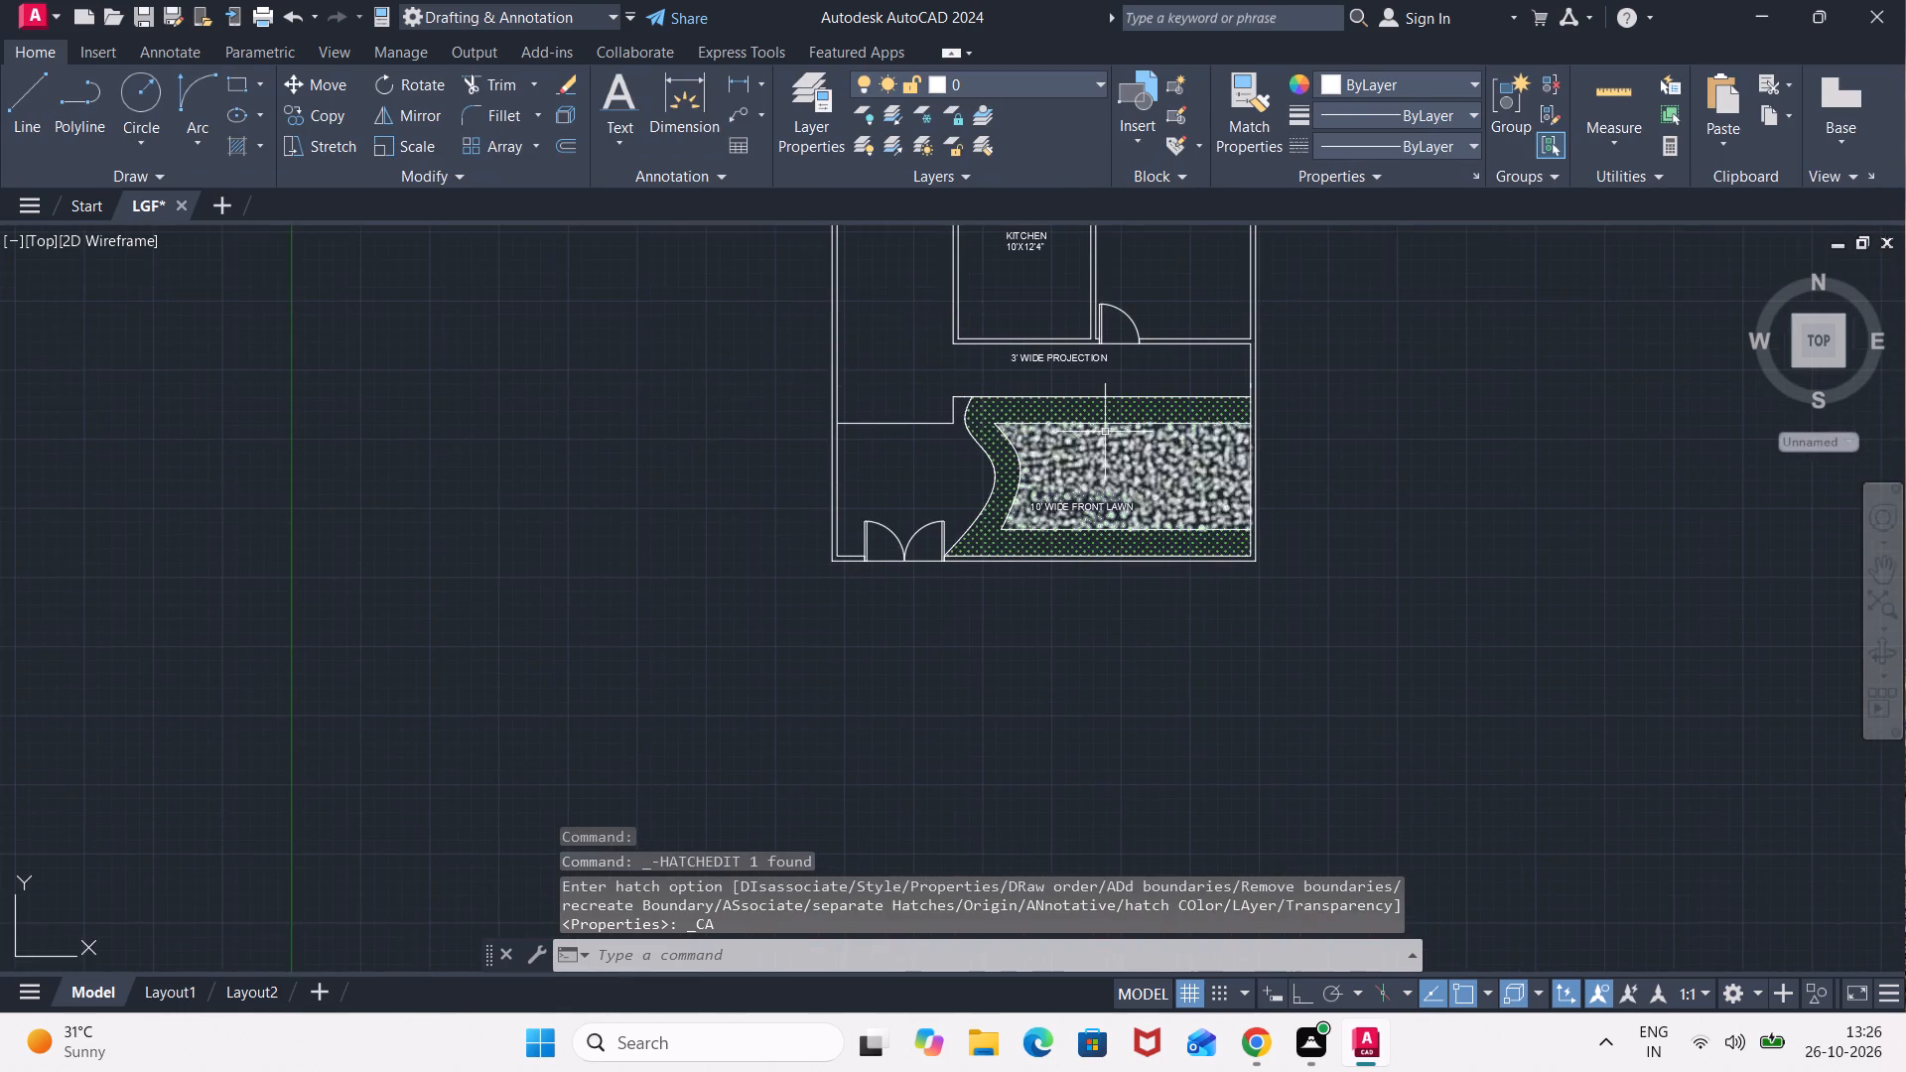
{"action": "middle_click_drag", "start_coordinate": [1104, 380], "coordinate": [1120, 445]}
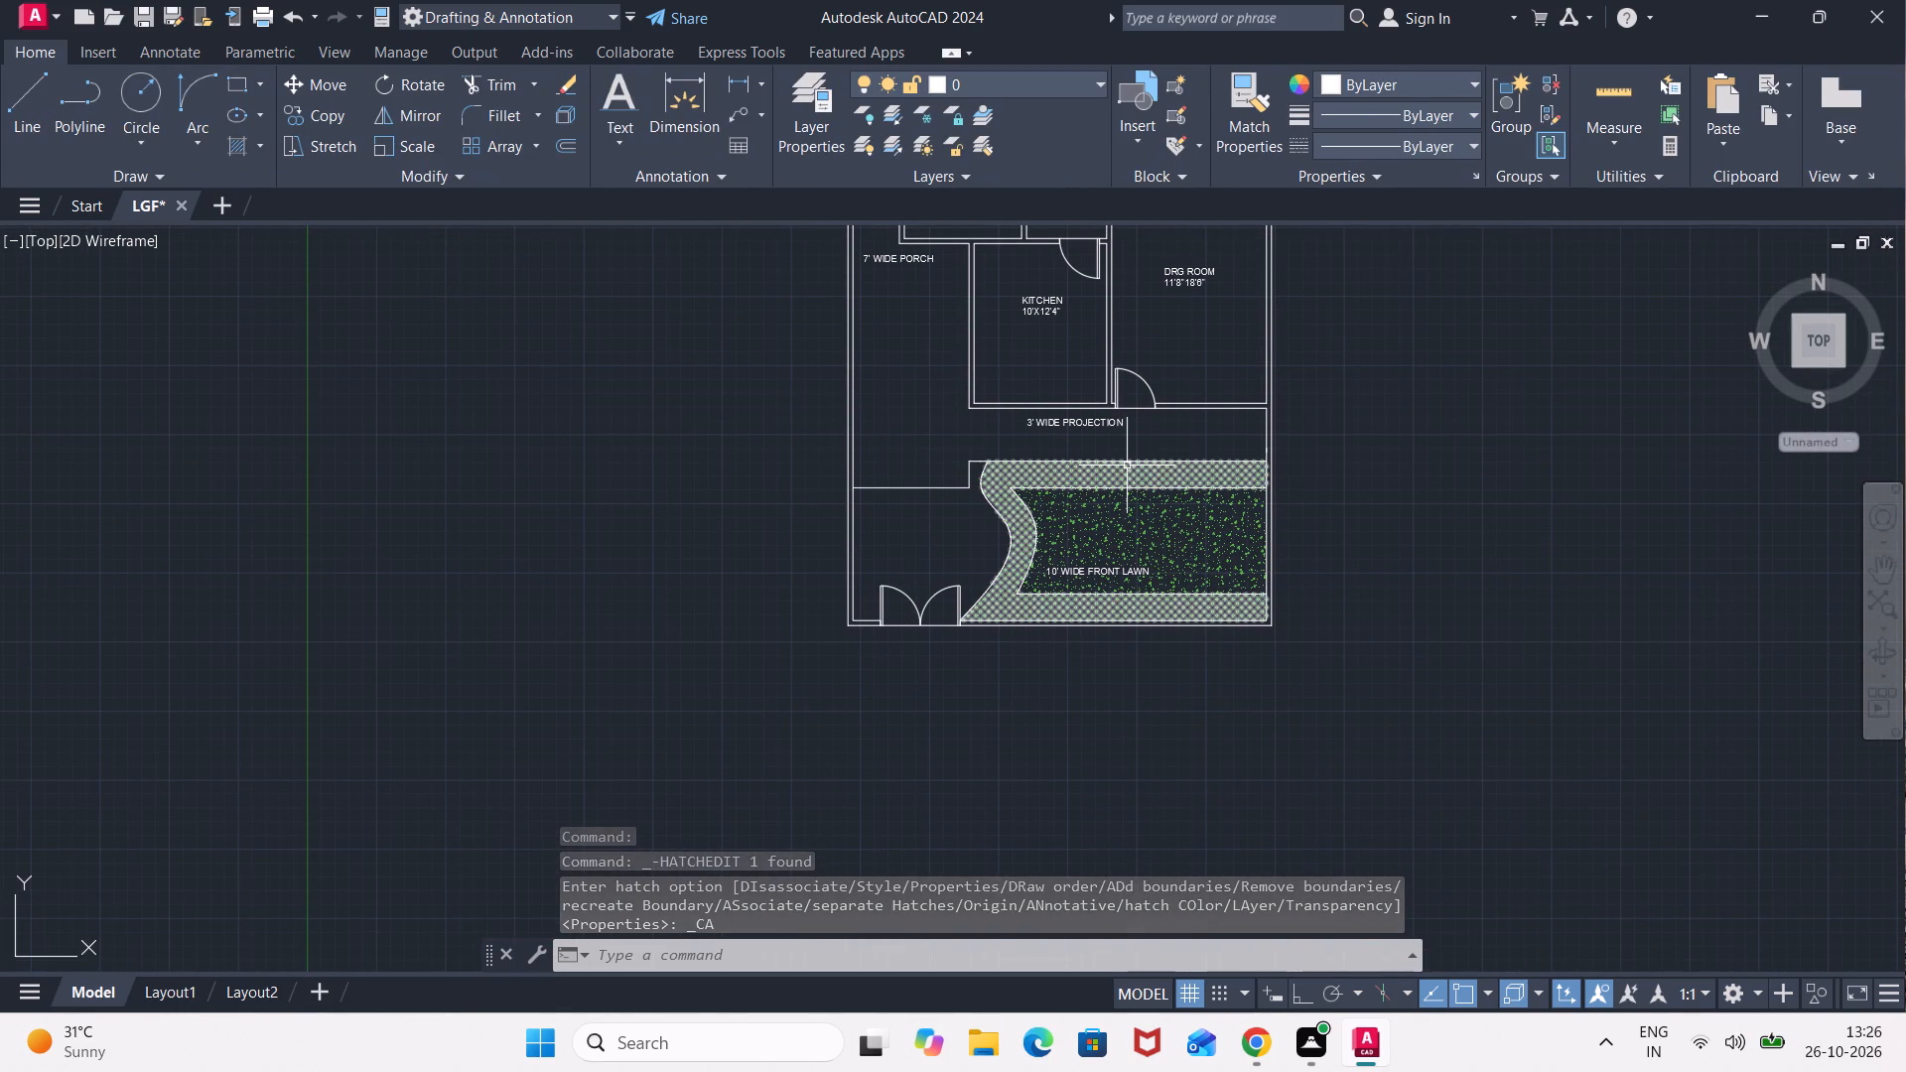
{"action": "middle_click_drag", "start_coordinate": [996, 542], "coordinate": [1017, 649]}
{"action": "middle_click_drag", "start_coordinate": [1032, 560], "coordinate": [1032, 609]}
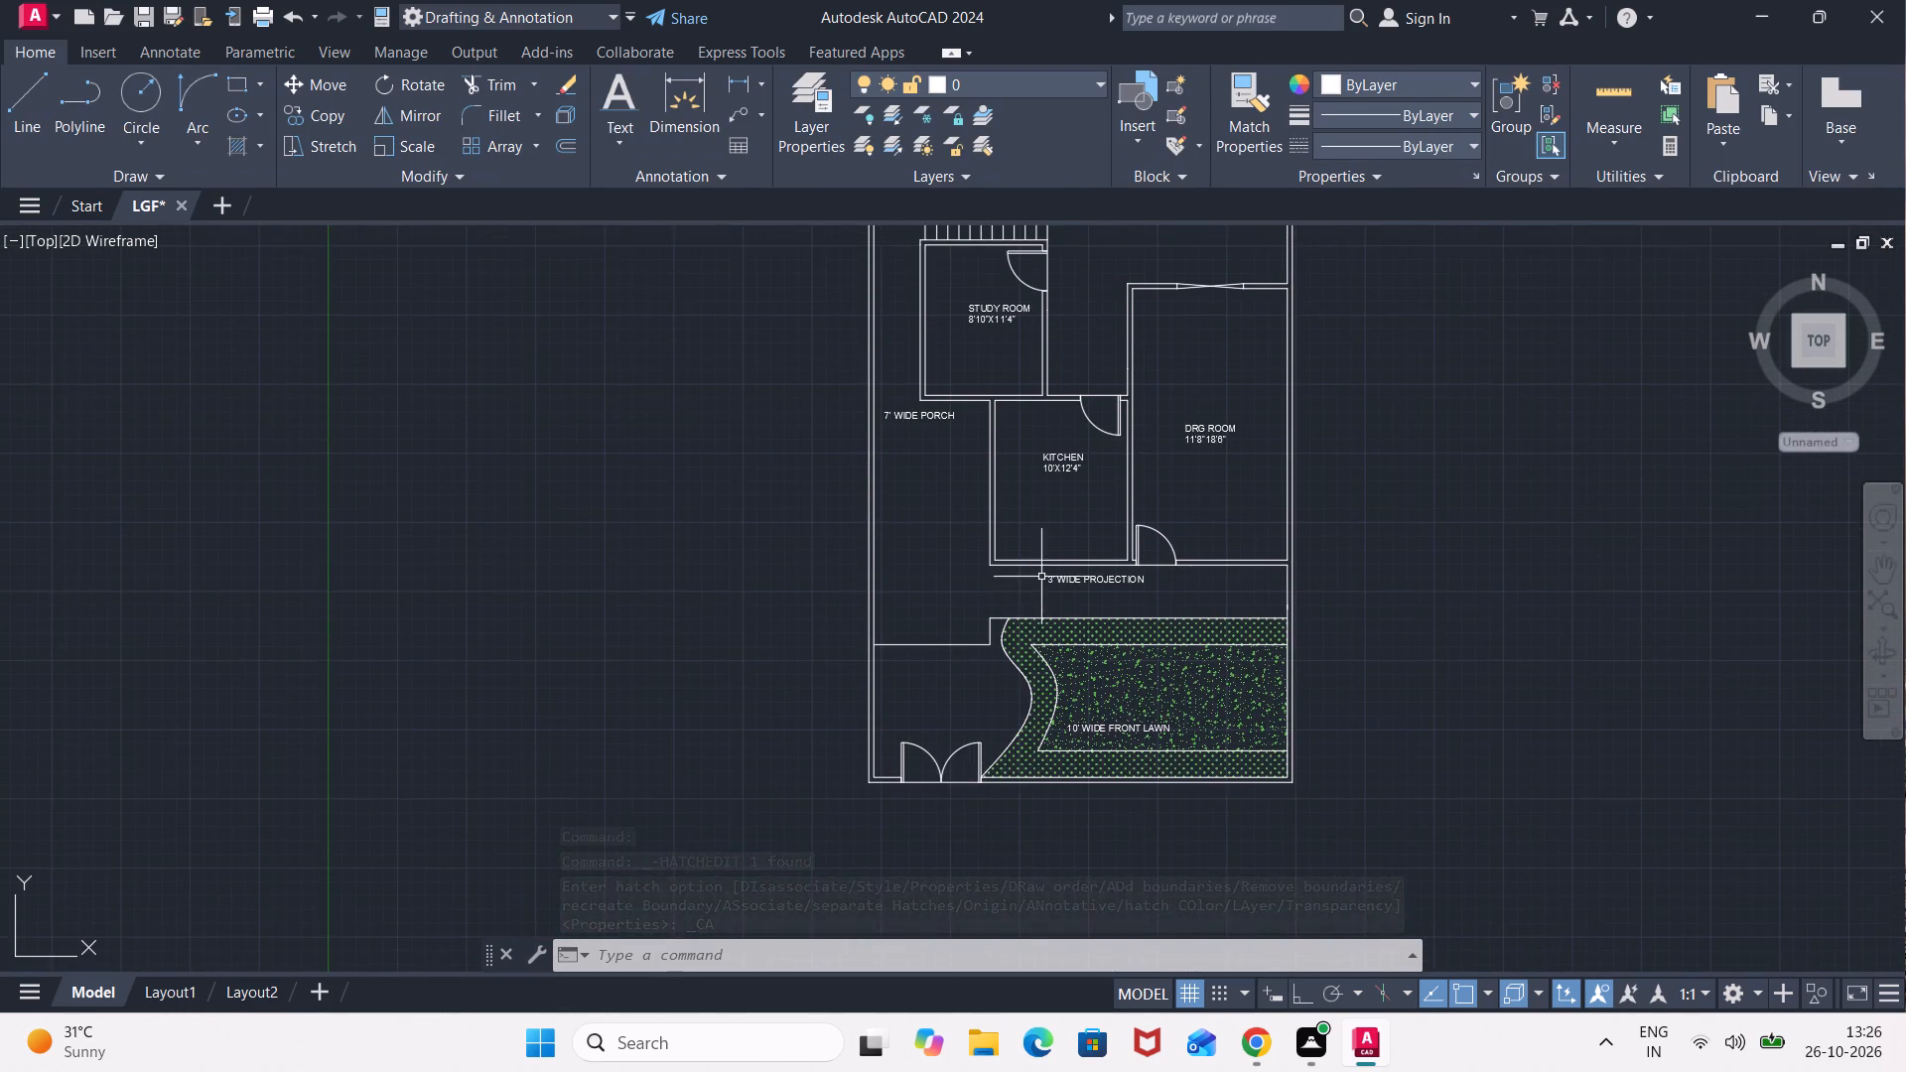
{"action": "scroll", "coordinate": [1114, 513], "scroll_direction": "up", "scroll_amount": 2}
{"action": "middle_click_drag", "start_coordinate": [1114, 512], "coordinate": [1072, 744]}
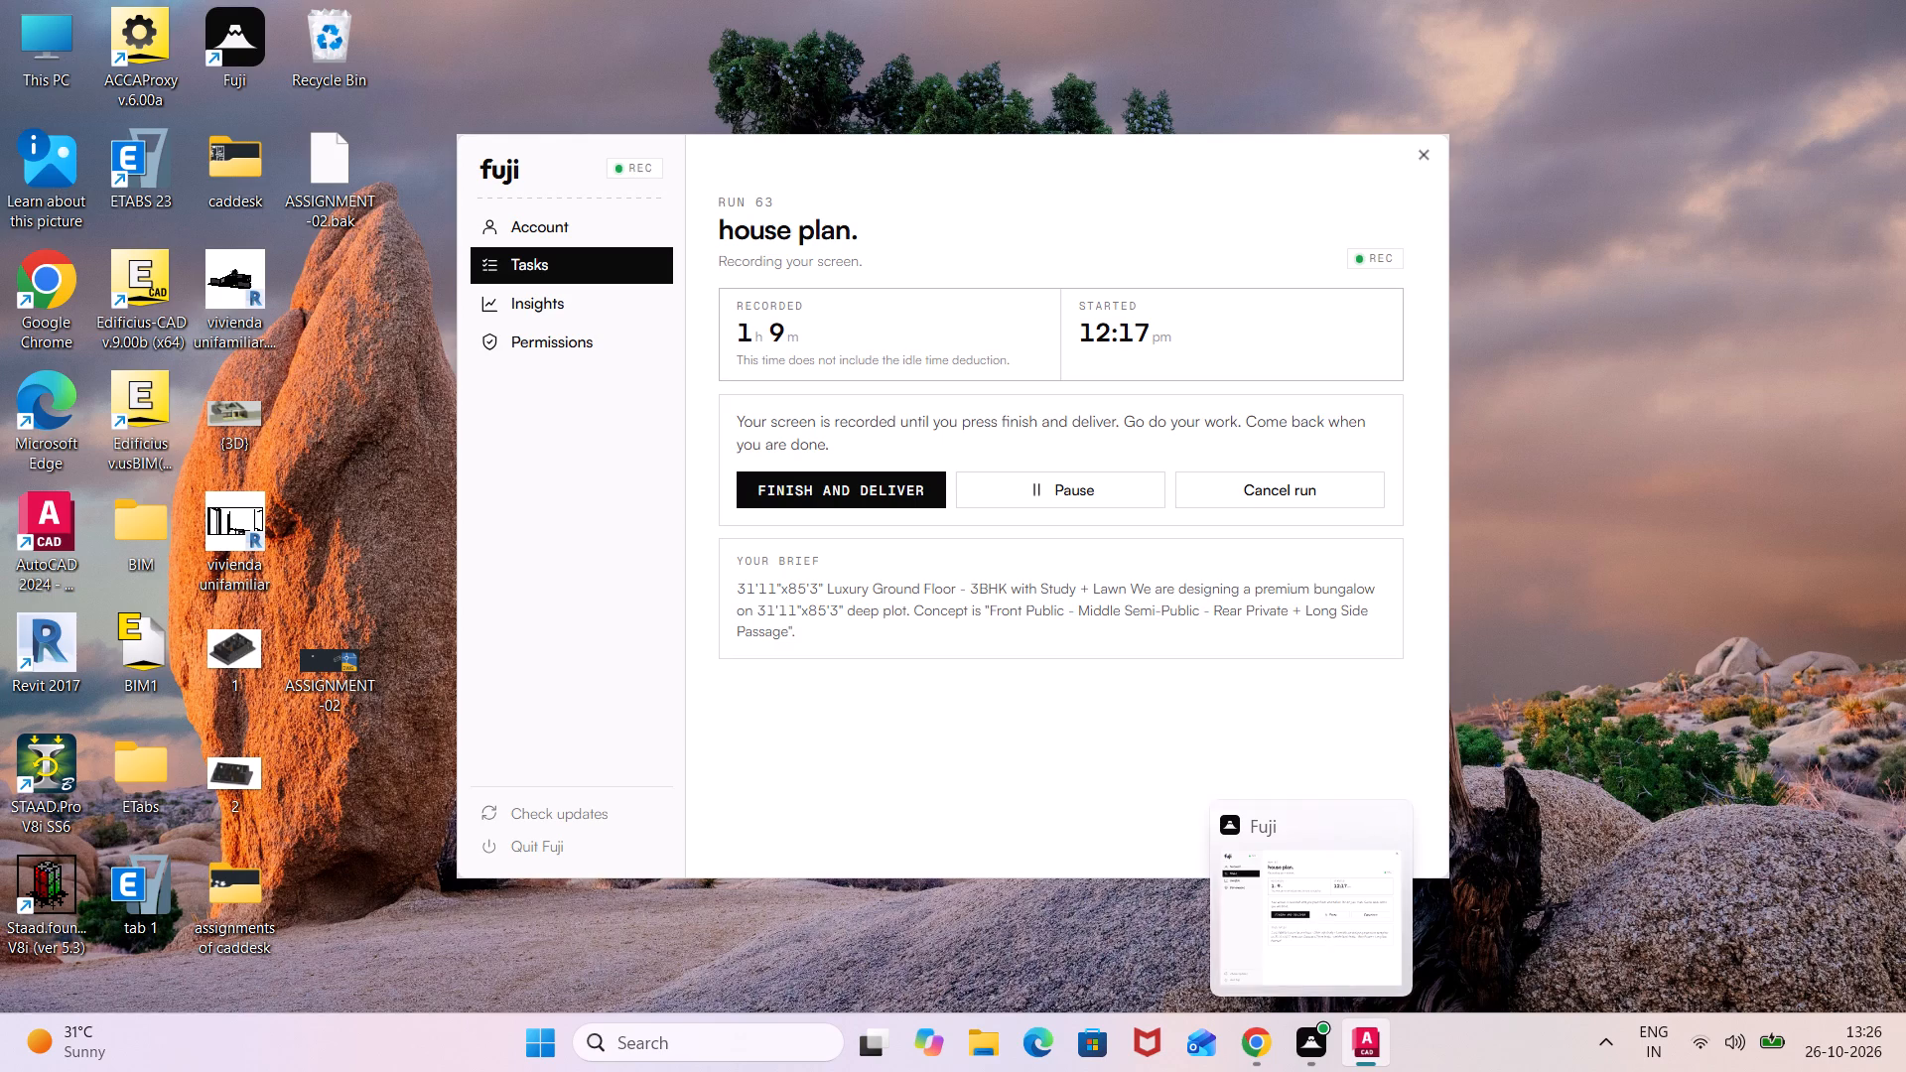
{"action": "middle_click_drag", "start_coordinate": [1227, 599], "coordinate": [1245, 875]}
{"action": "scroll", "coordinate": [1257, 628], "scroll_direction": "down", "scroll_amount": 2}
{"action": "middle_click_drag", "start_coordinate": [1258, 604], "coordinate": [1271, 767]}
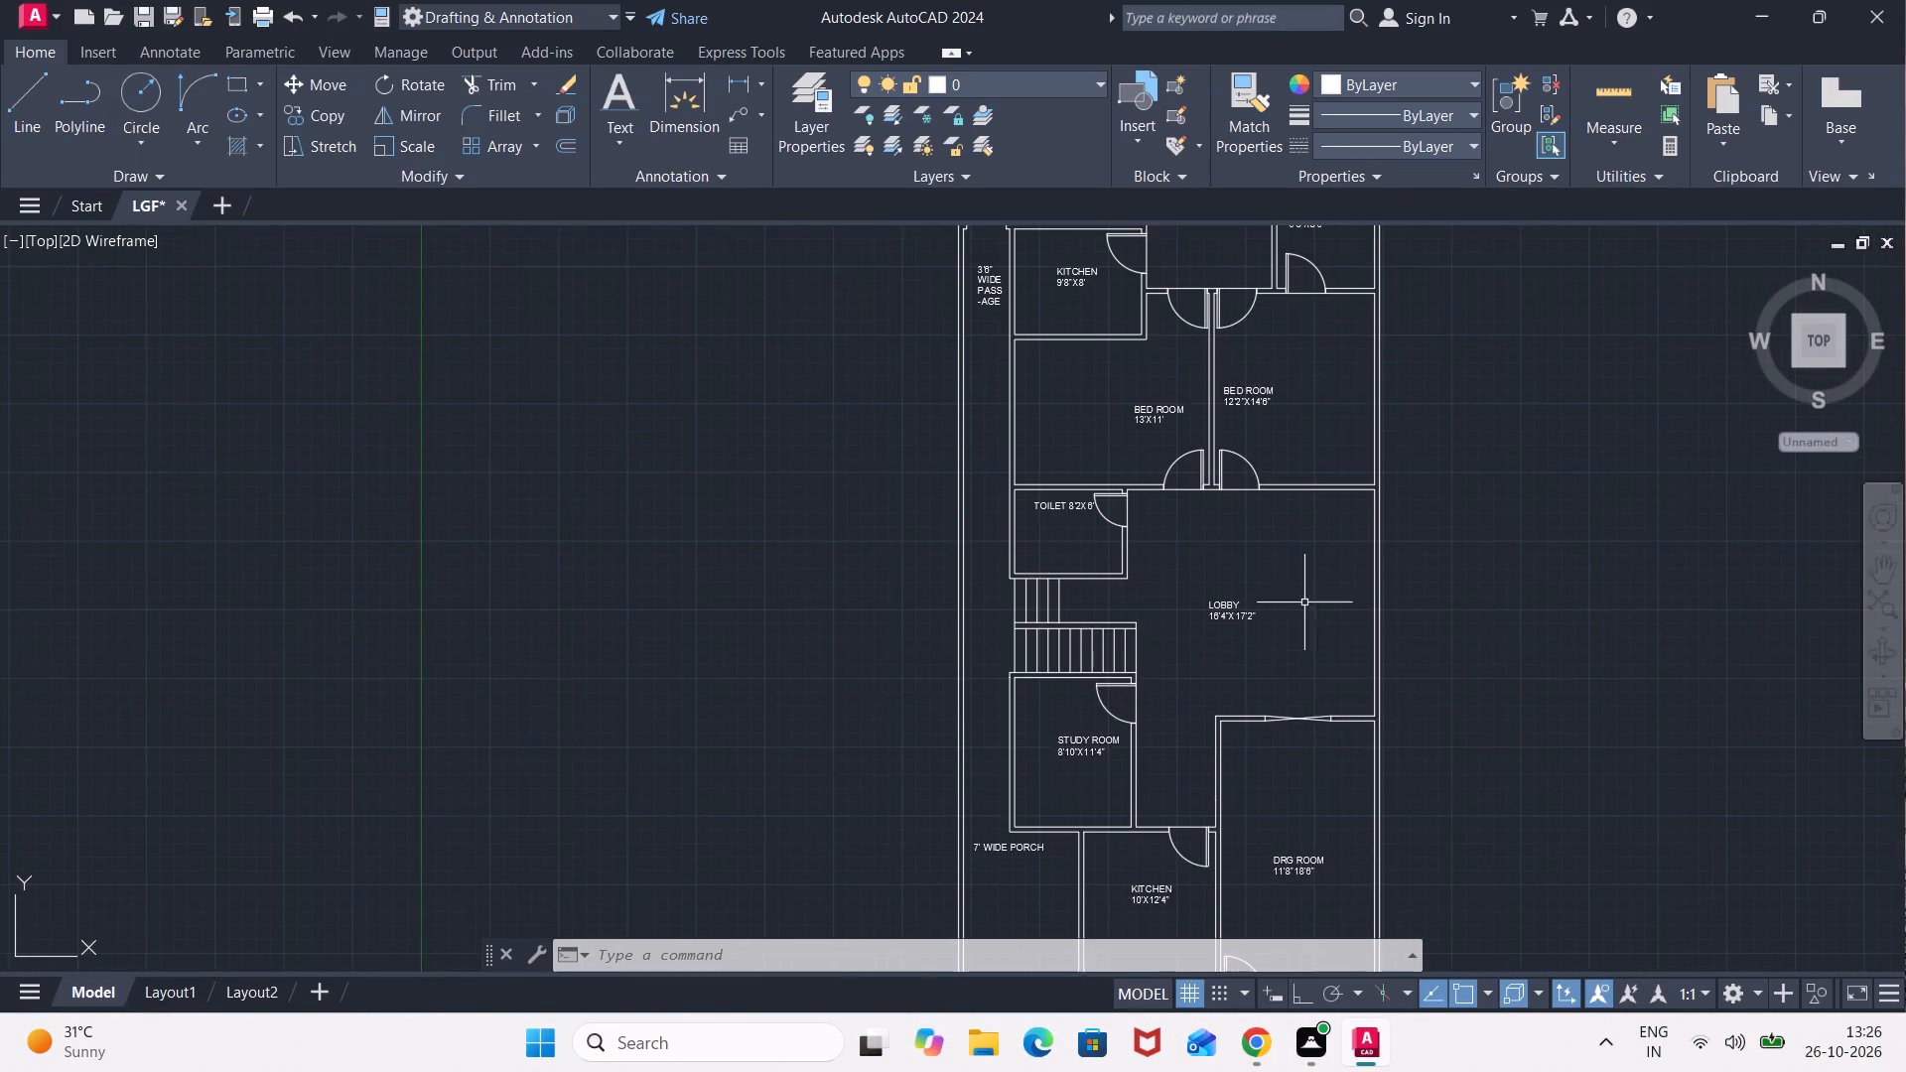
{"action": "middle_click_drag", "start_coordinate": [1304, 561], "coordinate": [1316, 815]}
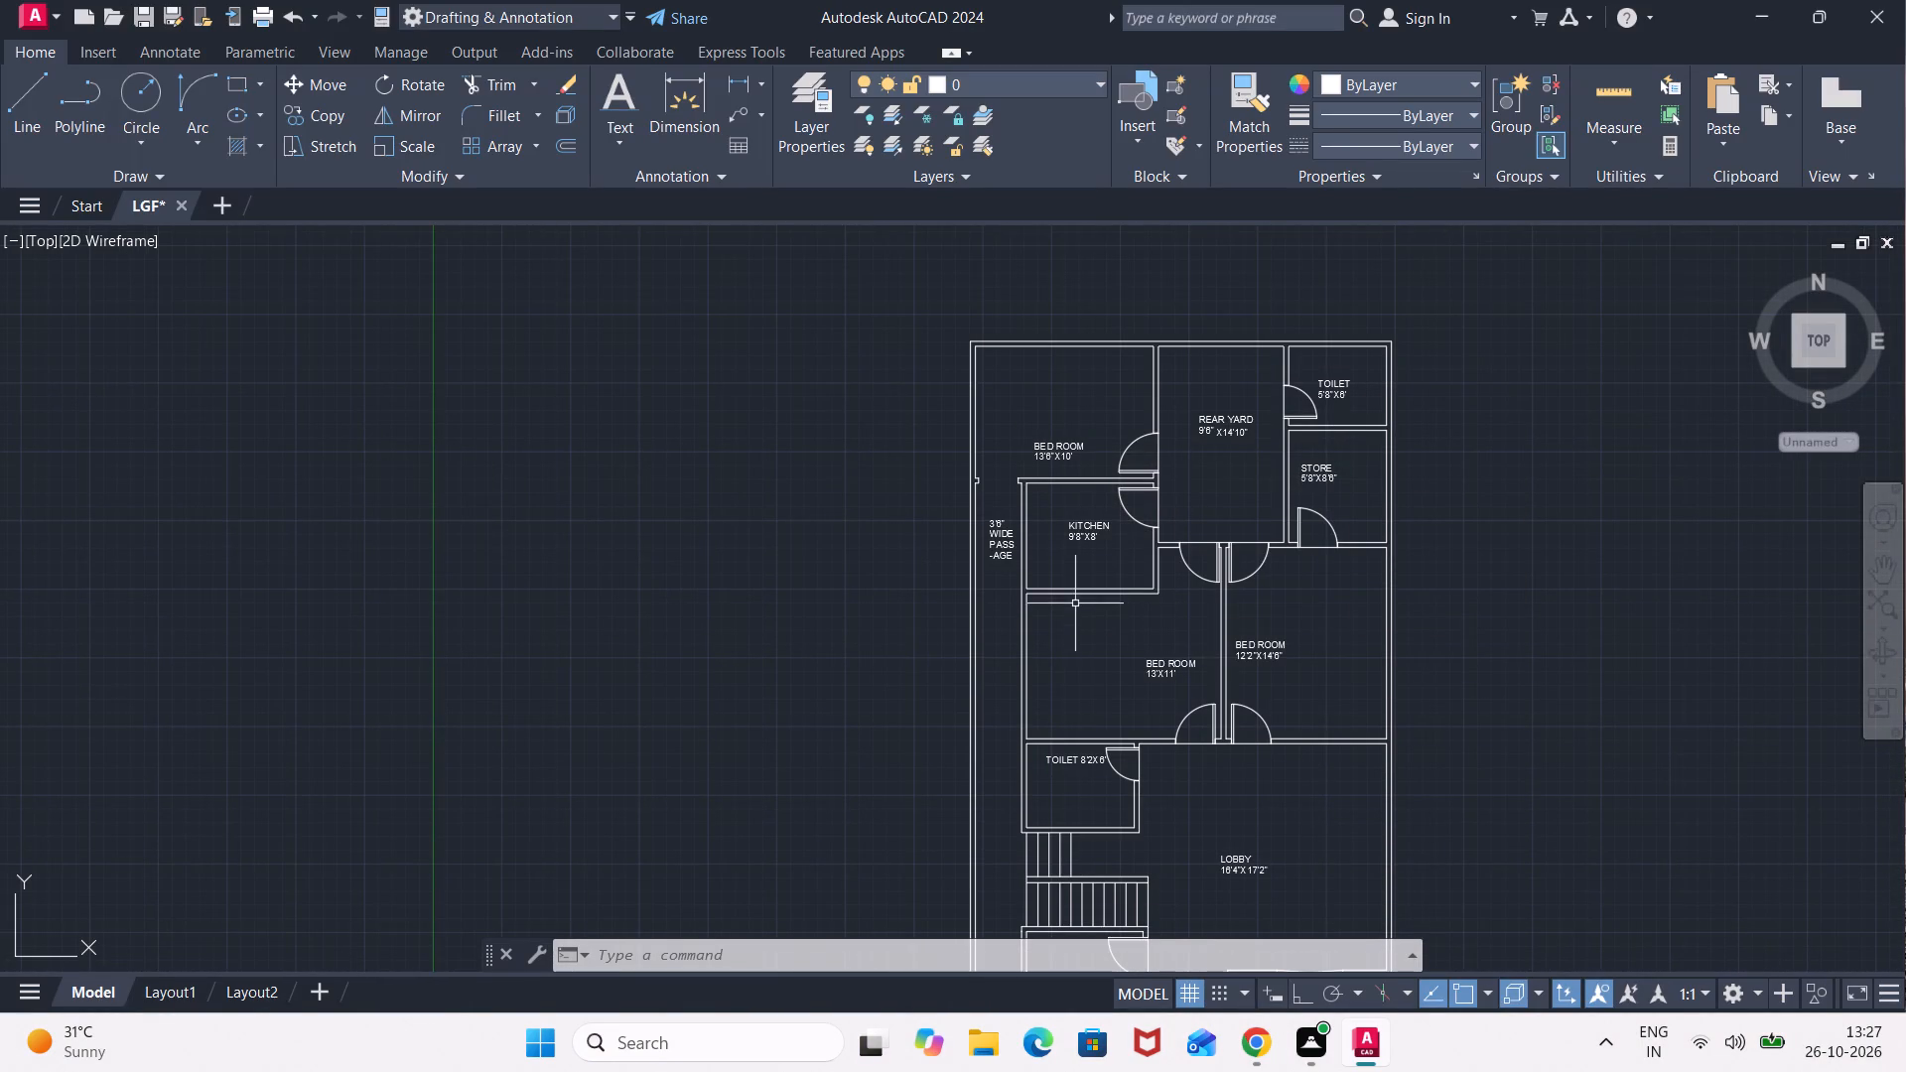
Draw a line across the opening between the 3'6" wide passage and the 13'6"X10' bedroom, from jamb to jamb.
{"action": "scroll", "coordinate": [1080, 570], "scroll_direction": "up", "scroll_amount": 2}
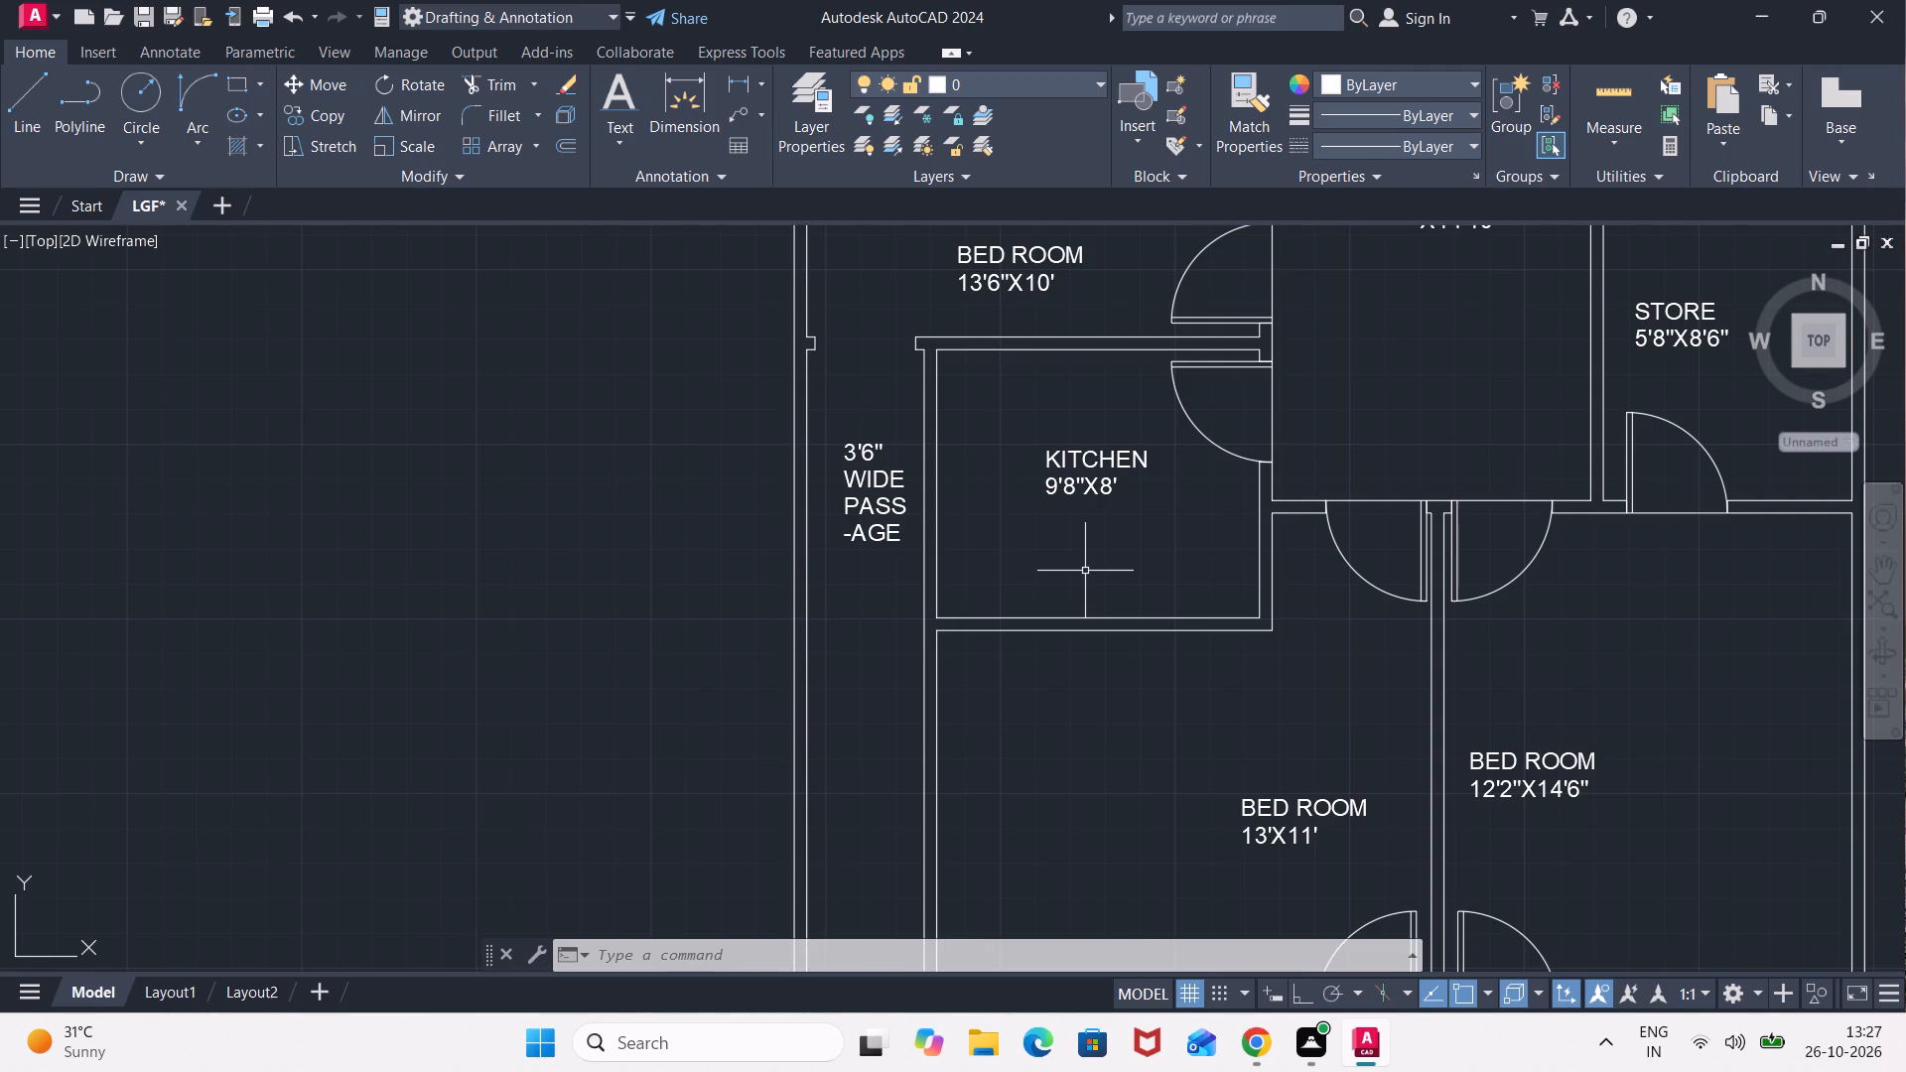
{"action": "key", "text": "l"}
{"action": "key", "text": "Return"}
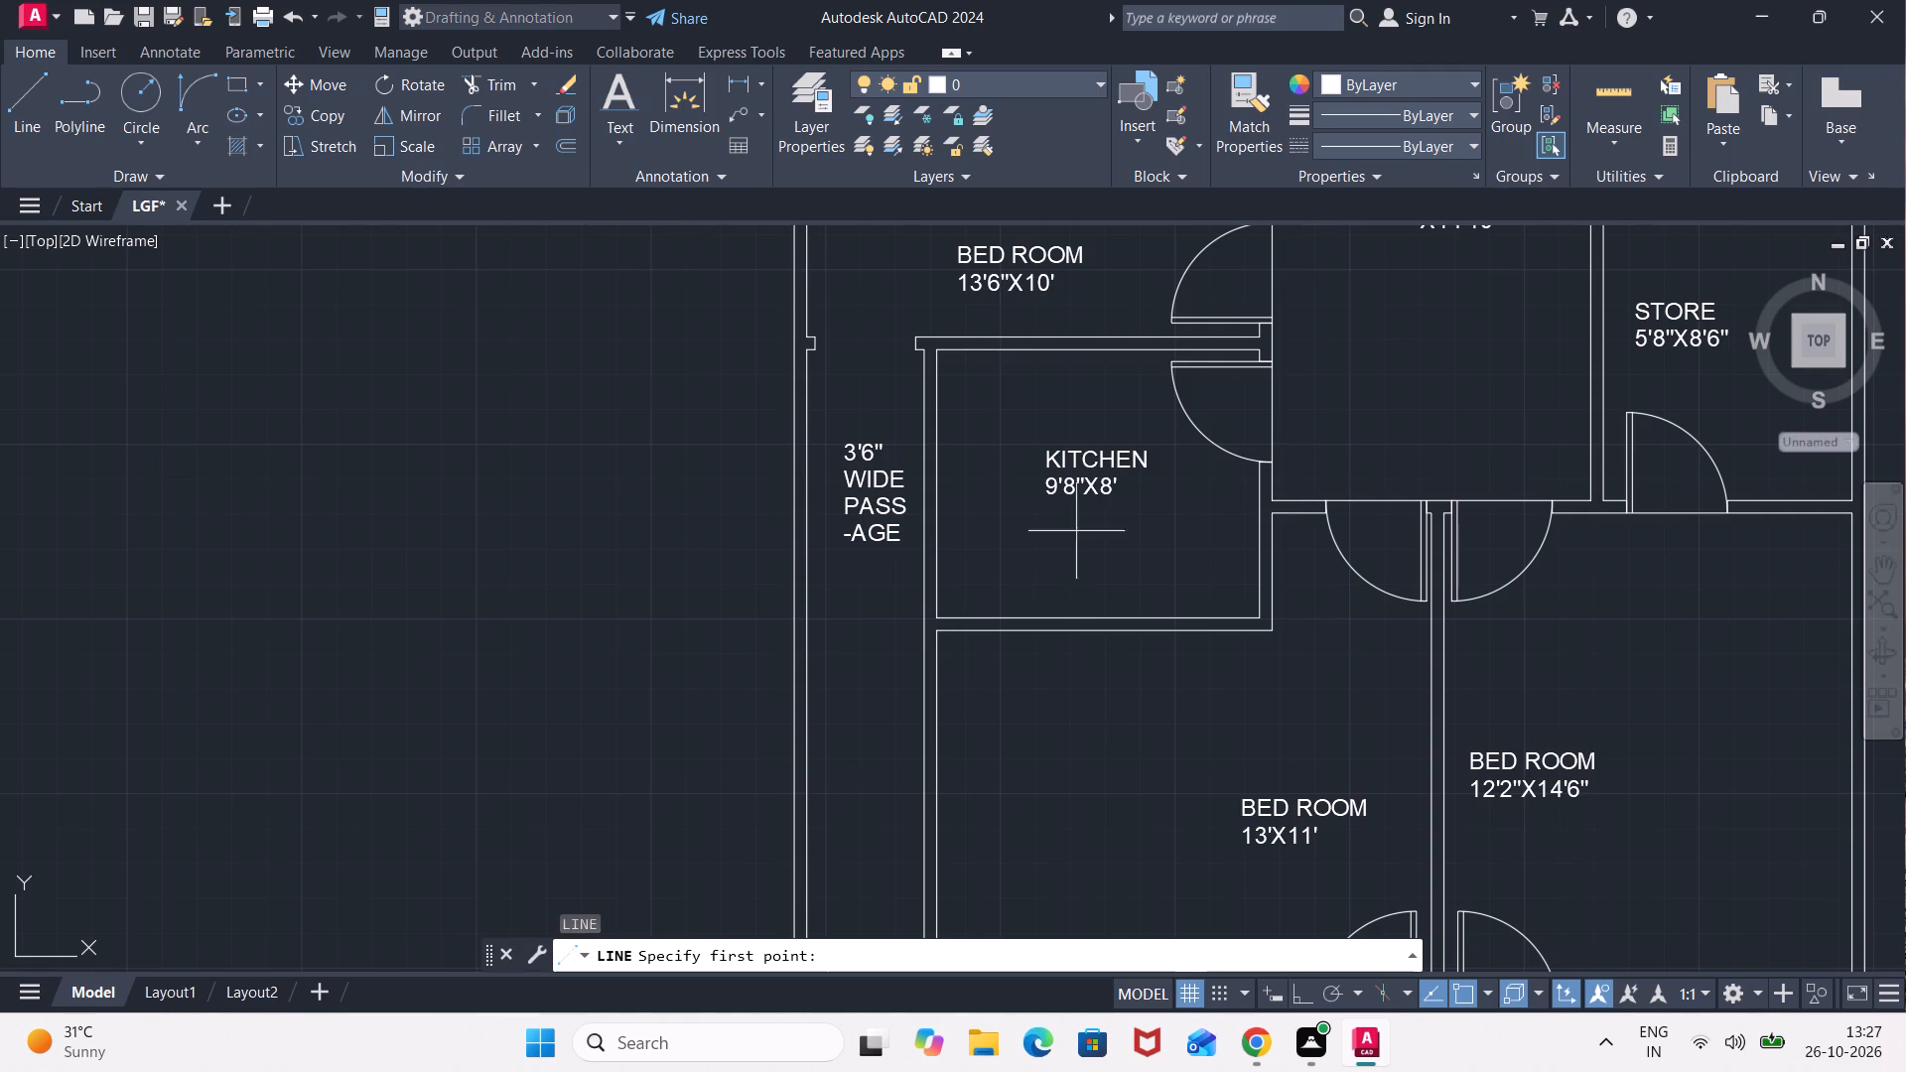
{"action": "middle_click_drag", "start_coordinate": [931, 368], "coordinate": [1135, 523]}
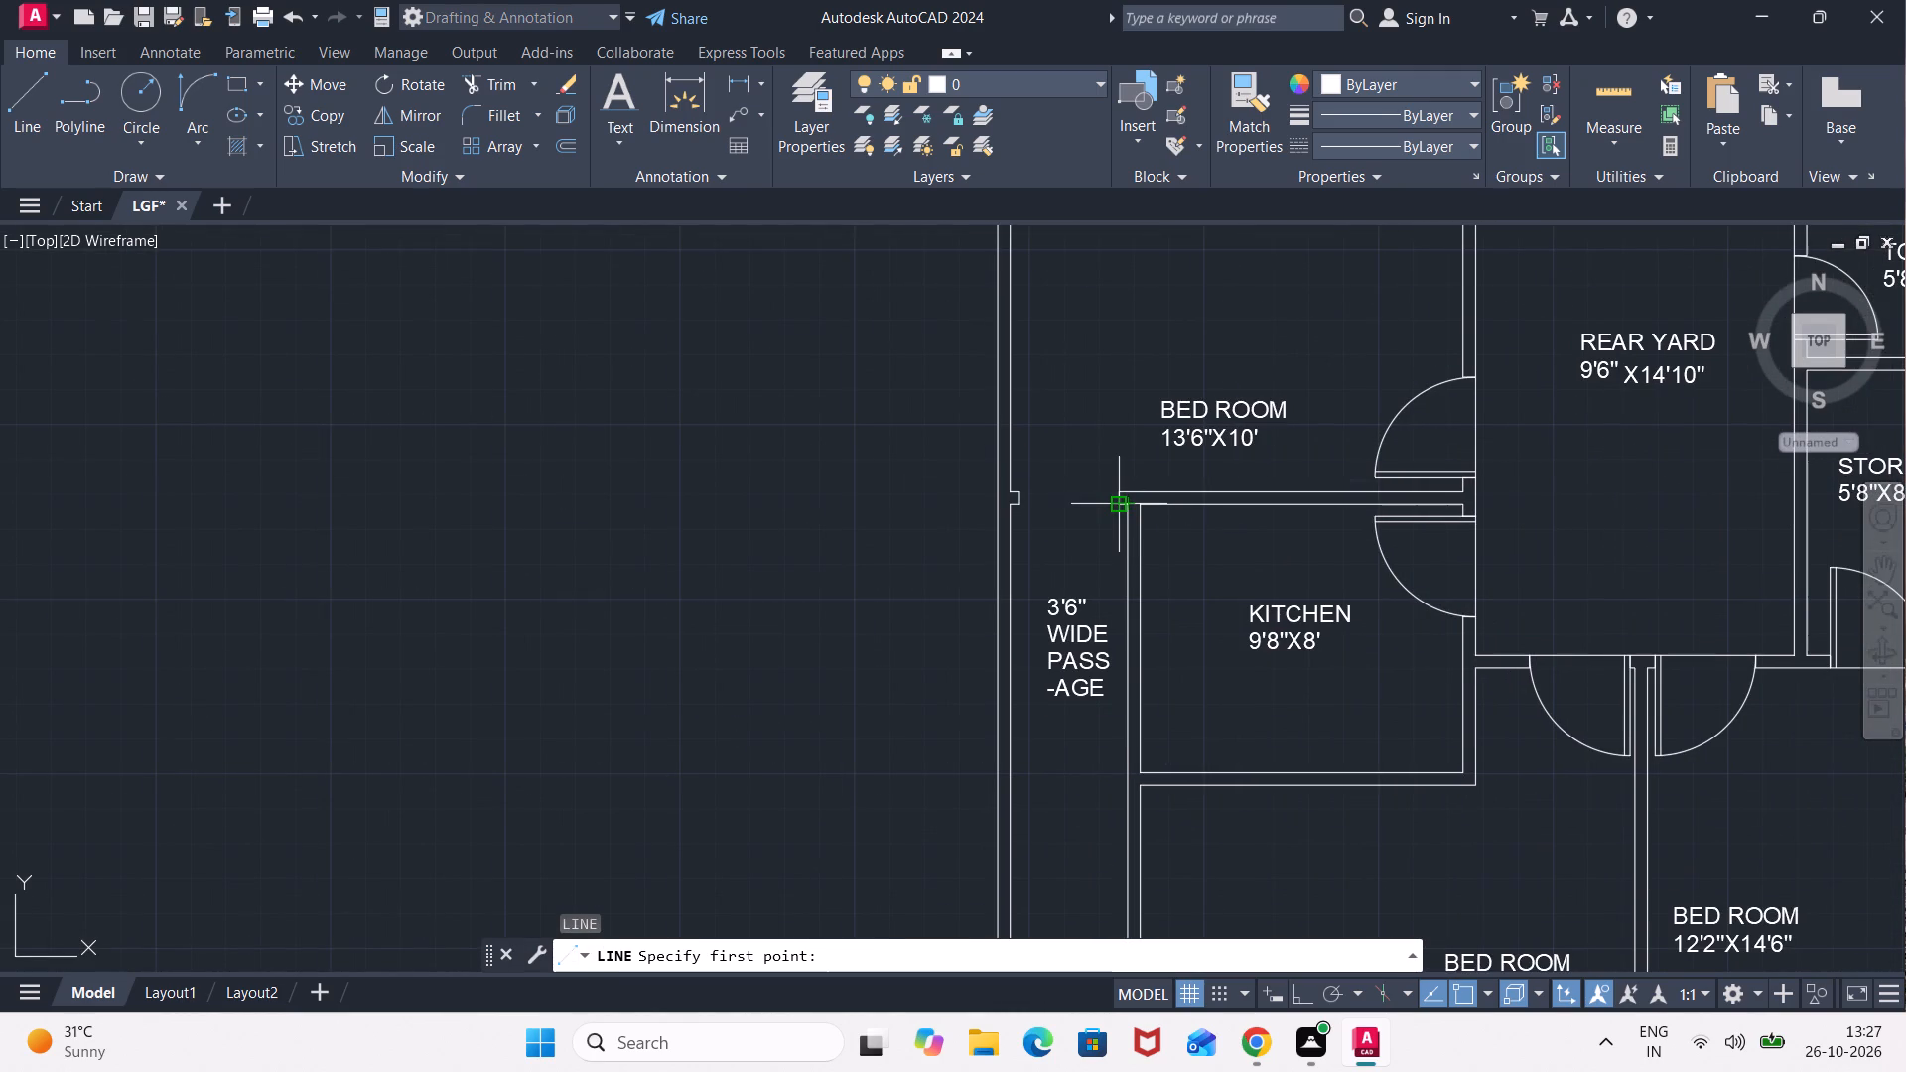
{"action": "left_click", "coordinate": [1115, 506]}
{"action": "scroll", "coordinate": [1021, 502], "scroll_direction": "up", "scroll_amount": 3}
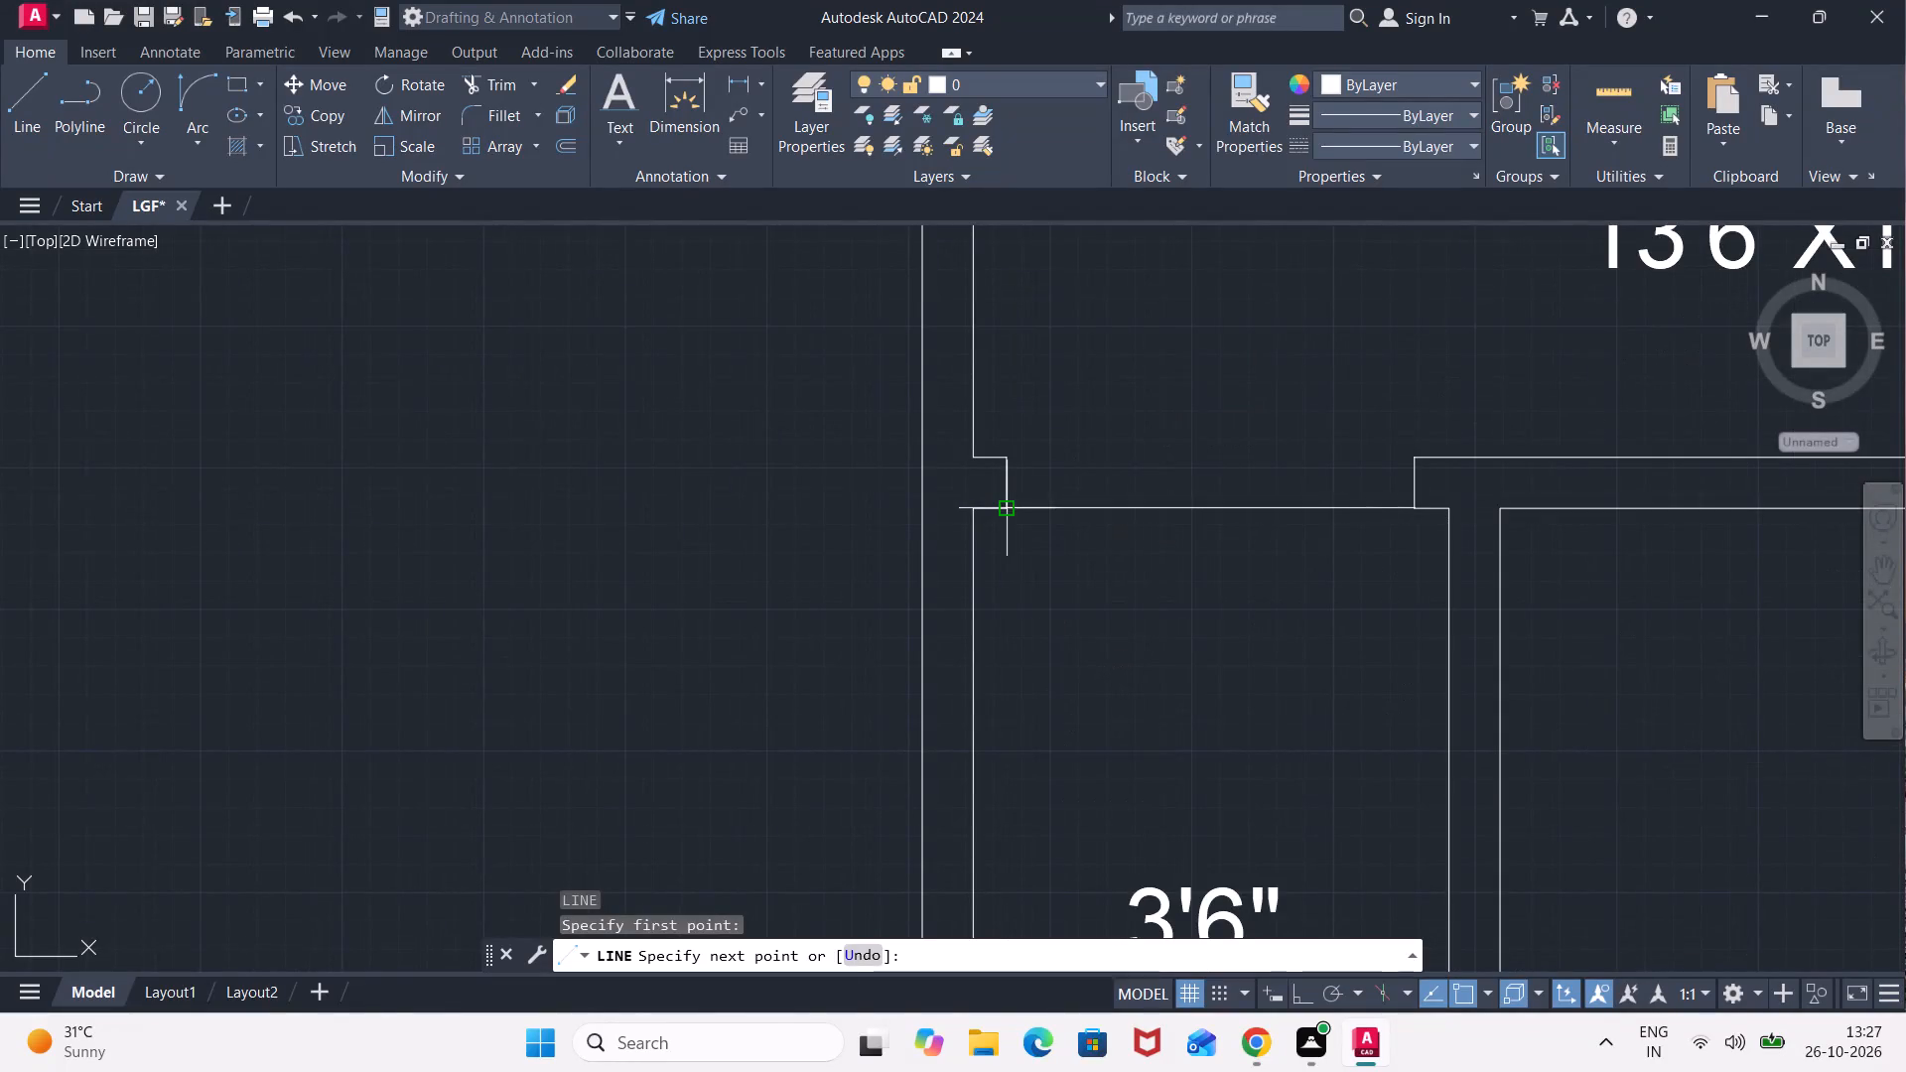
{"action": "left_click", "coordinate": [1013, 511]}
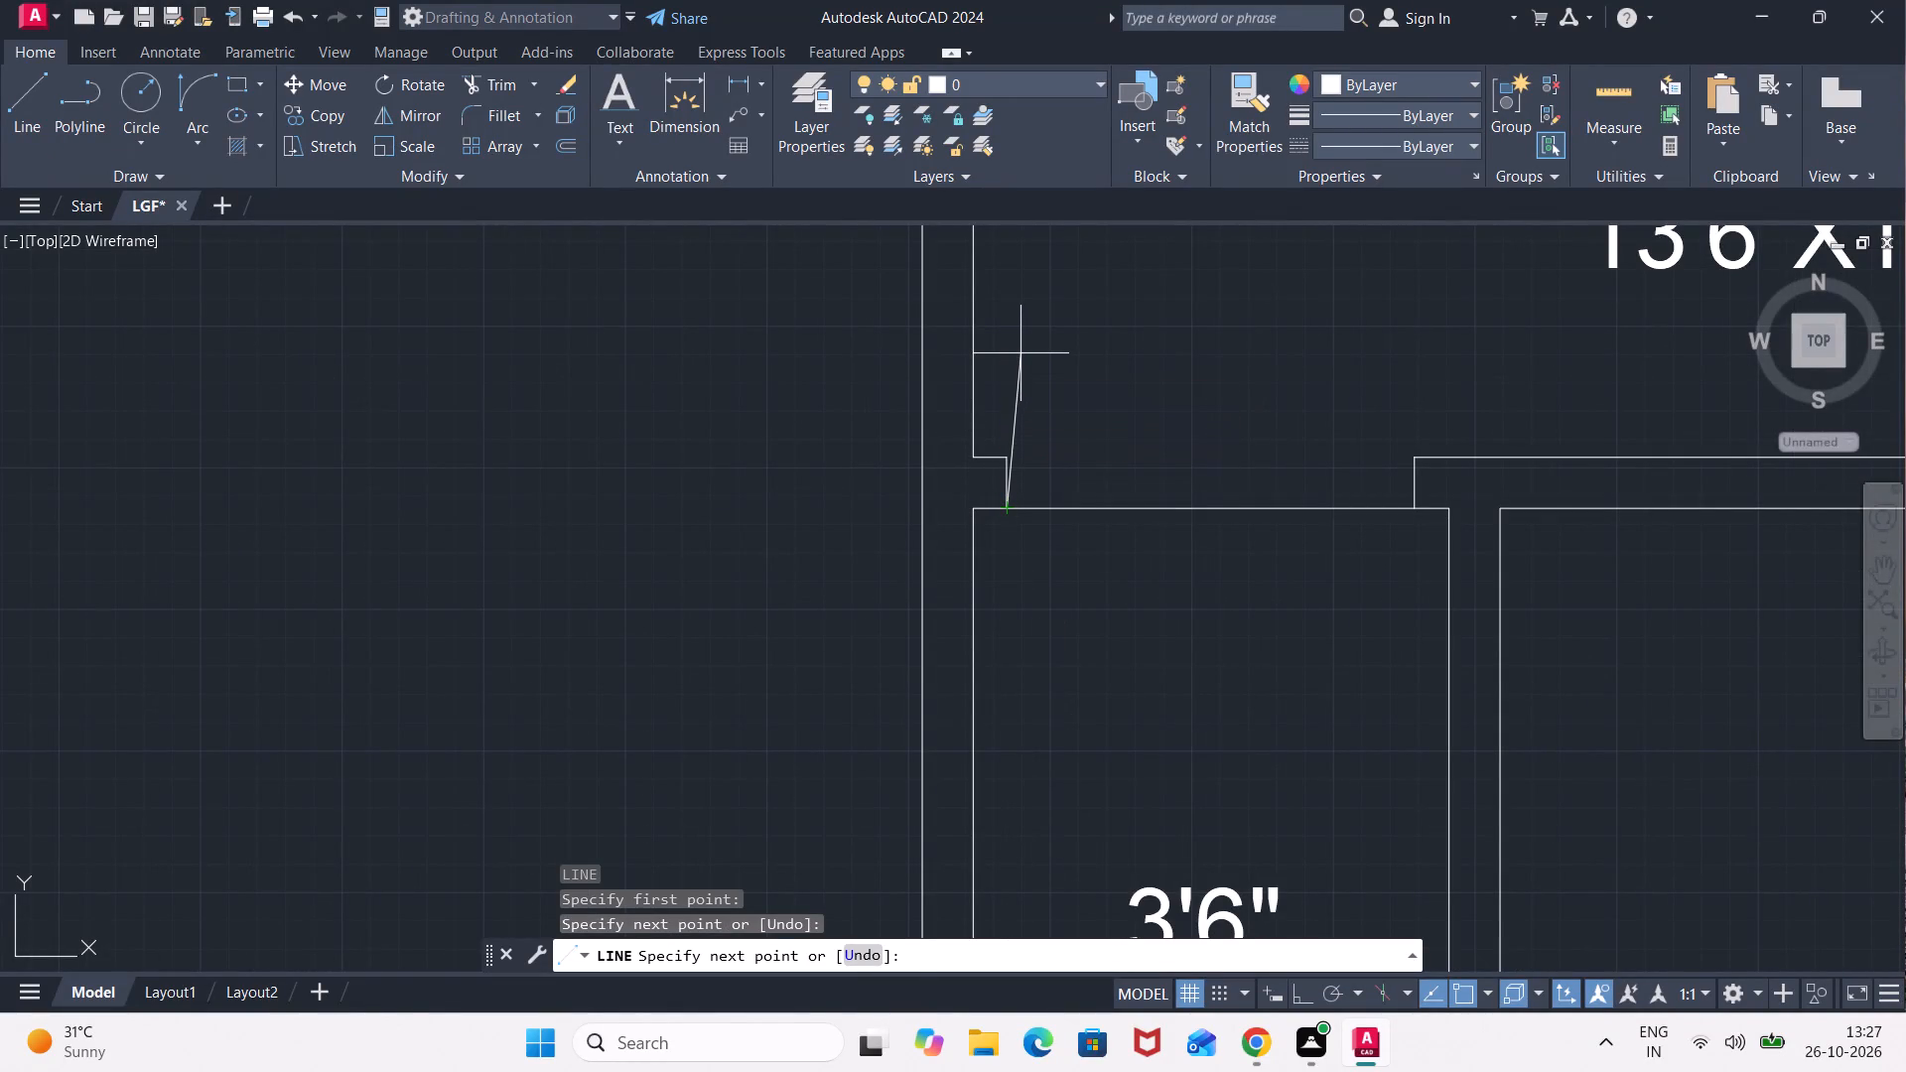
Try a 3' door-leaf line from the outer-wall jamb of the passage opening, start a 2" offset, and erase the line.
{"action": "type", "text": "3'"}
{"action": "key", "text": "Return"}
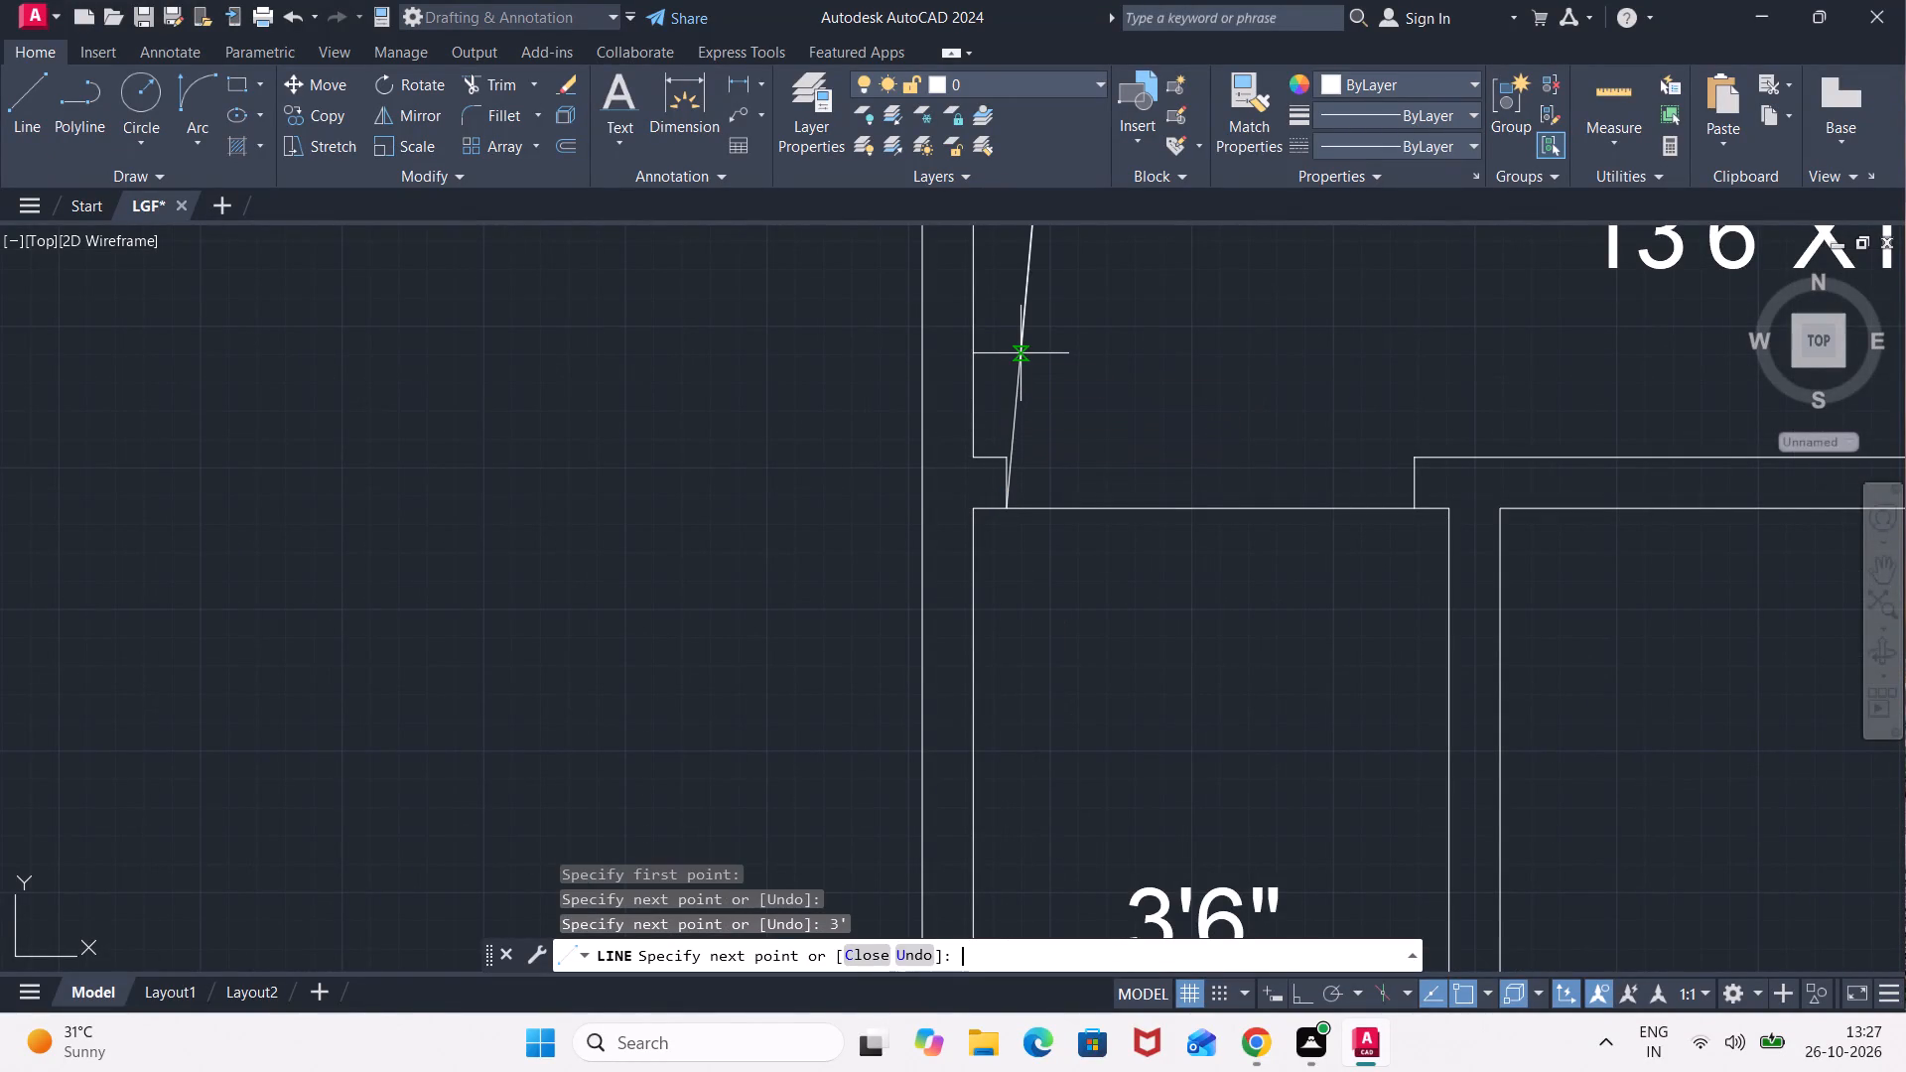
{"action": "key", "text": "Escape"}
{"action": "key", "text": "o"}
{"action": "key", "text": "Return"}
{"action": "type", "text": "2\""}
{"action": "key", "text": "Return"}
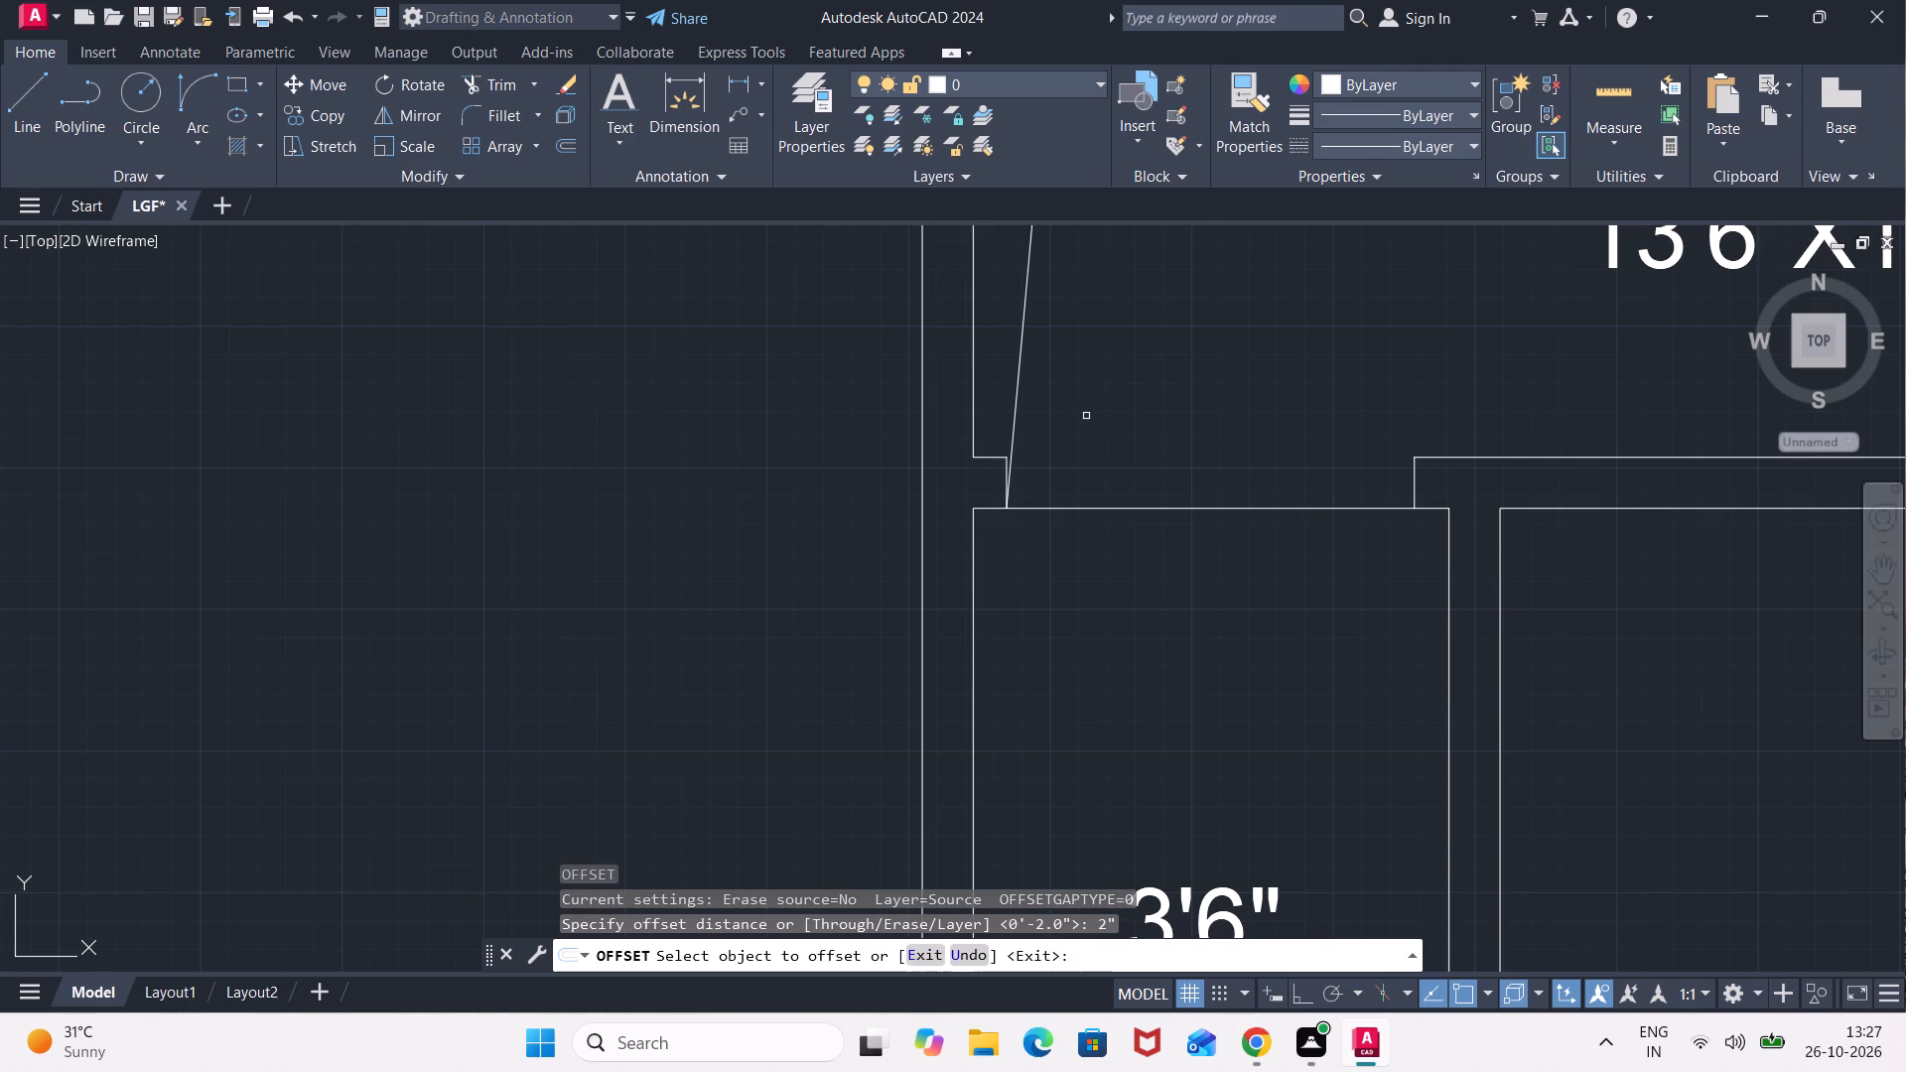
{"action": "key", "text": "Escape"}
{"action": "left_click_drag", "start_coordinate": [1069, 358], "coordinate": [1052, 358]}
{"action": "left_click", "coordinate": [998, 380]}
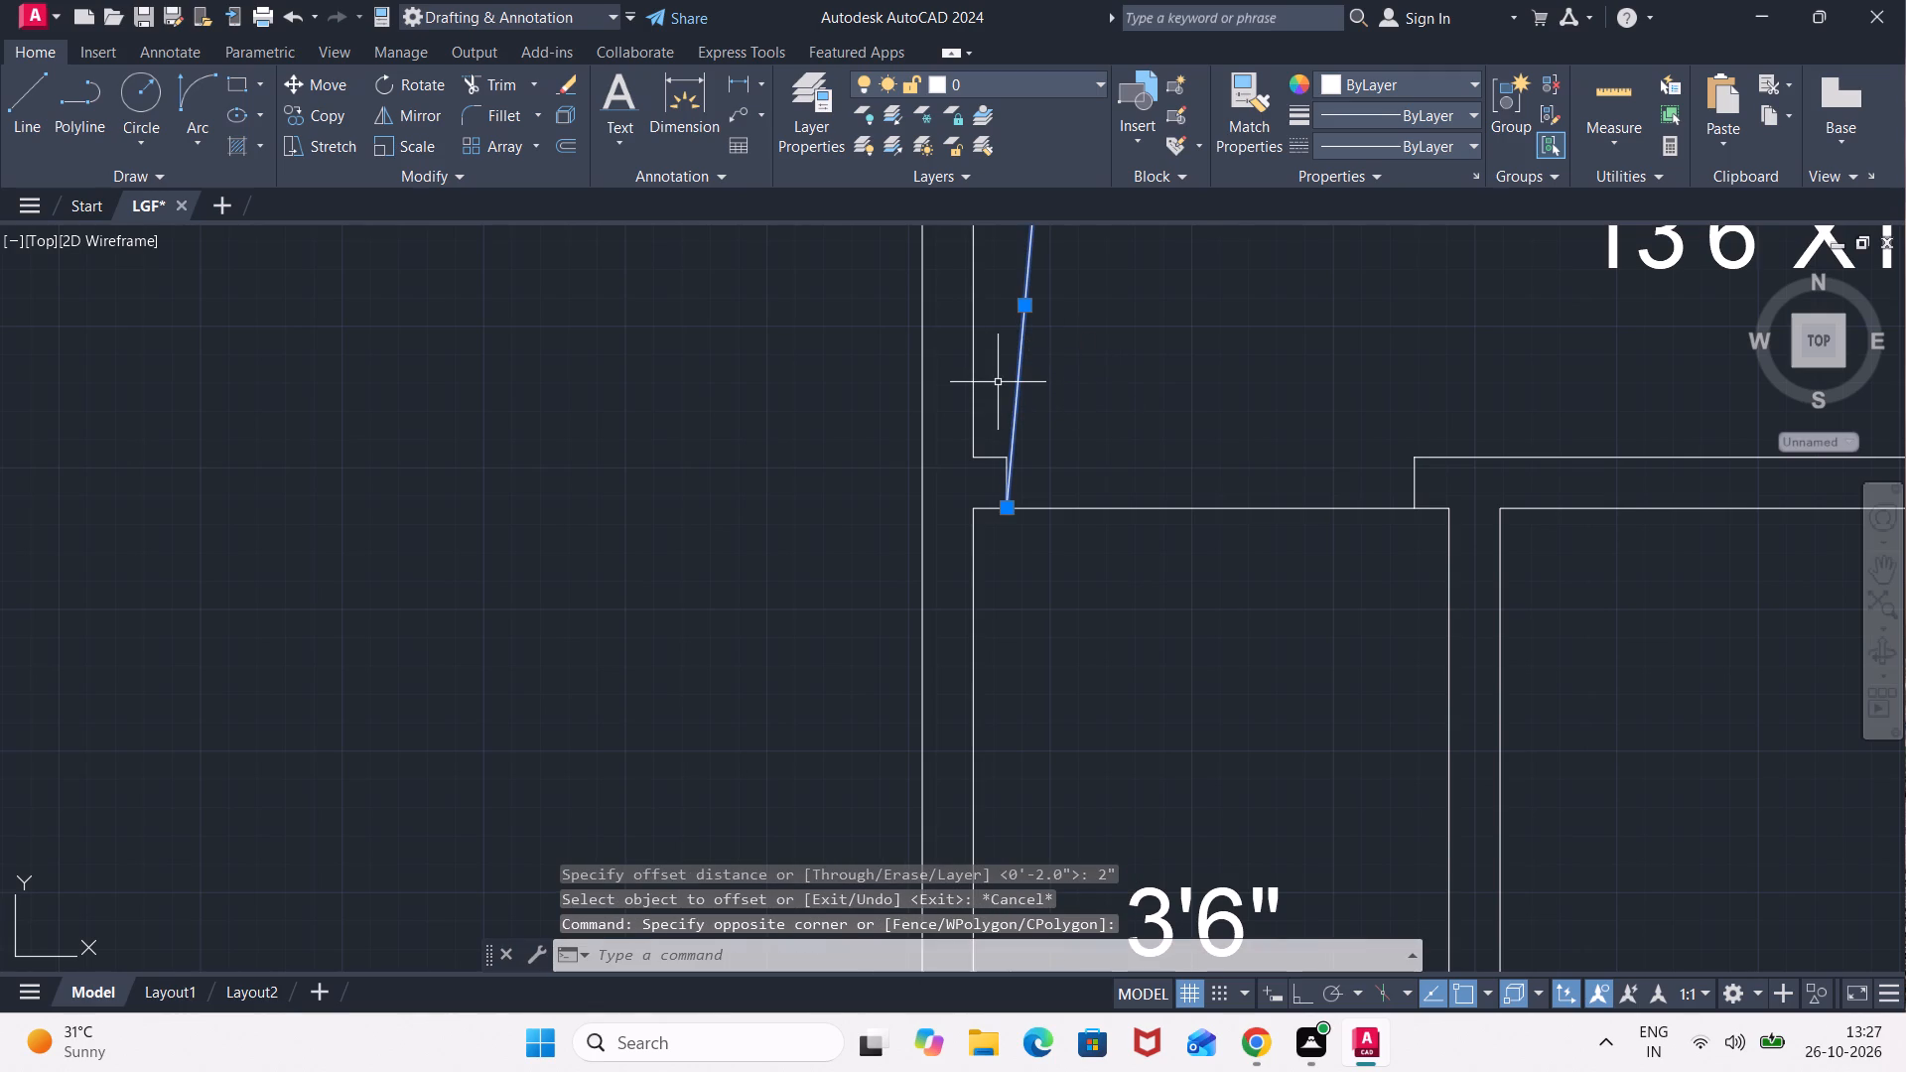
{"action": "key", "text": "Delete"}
Turn on Ortho mode.
{"action": "key", "text": "F8"}
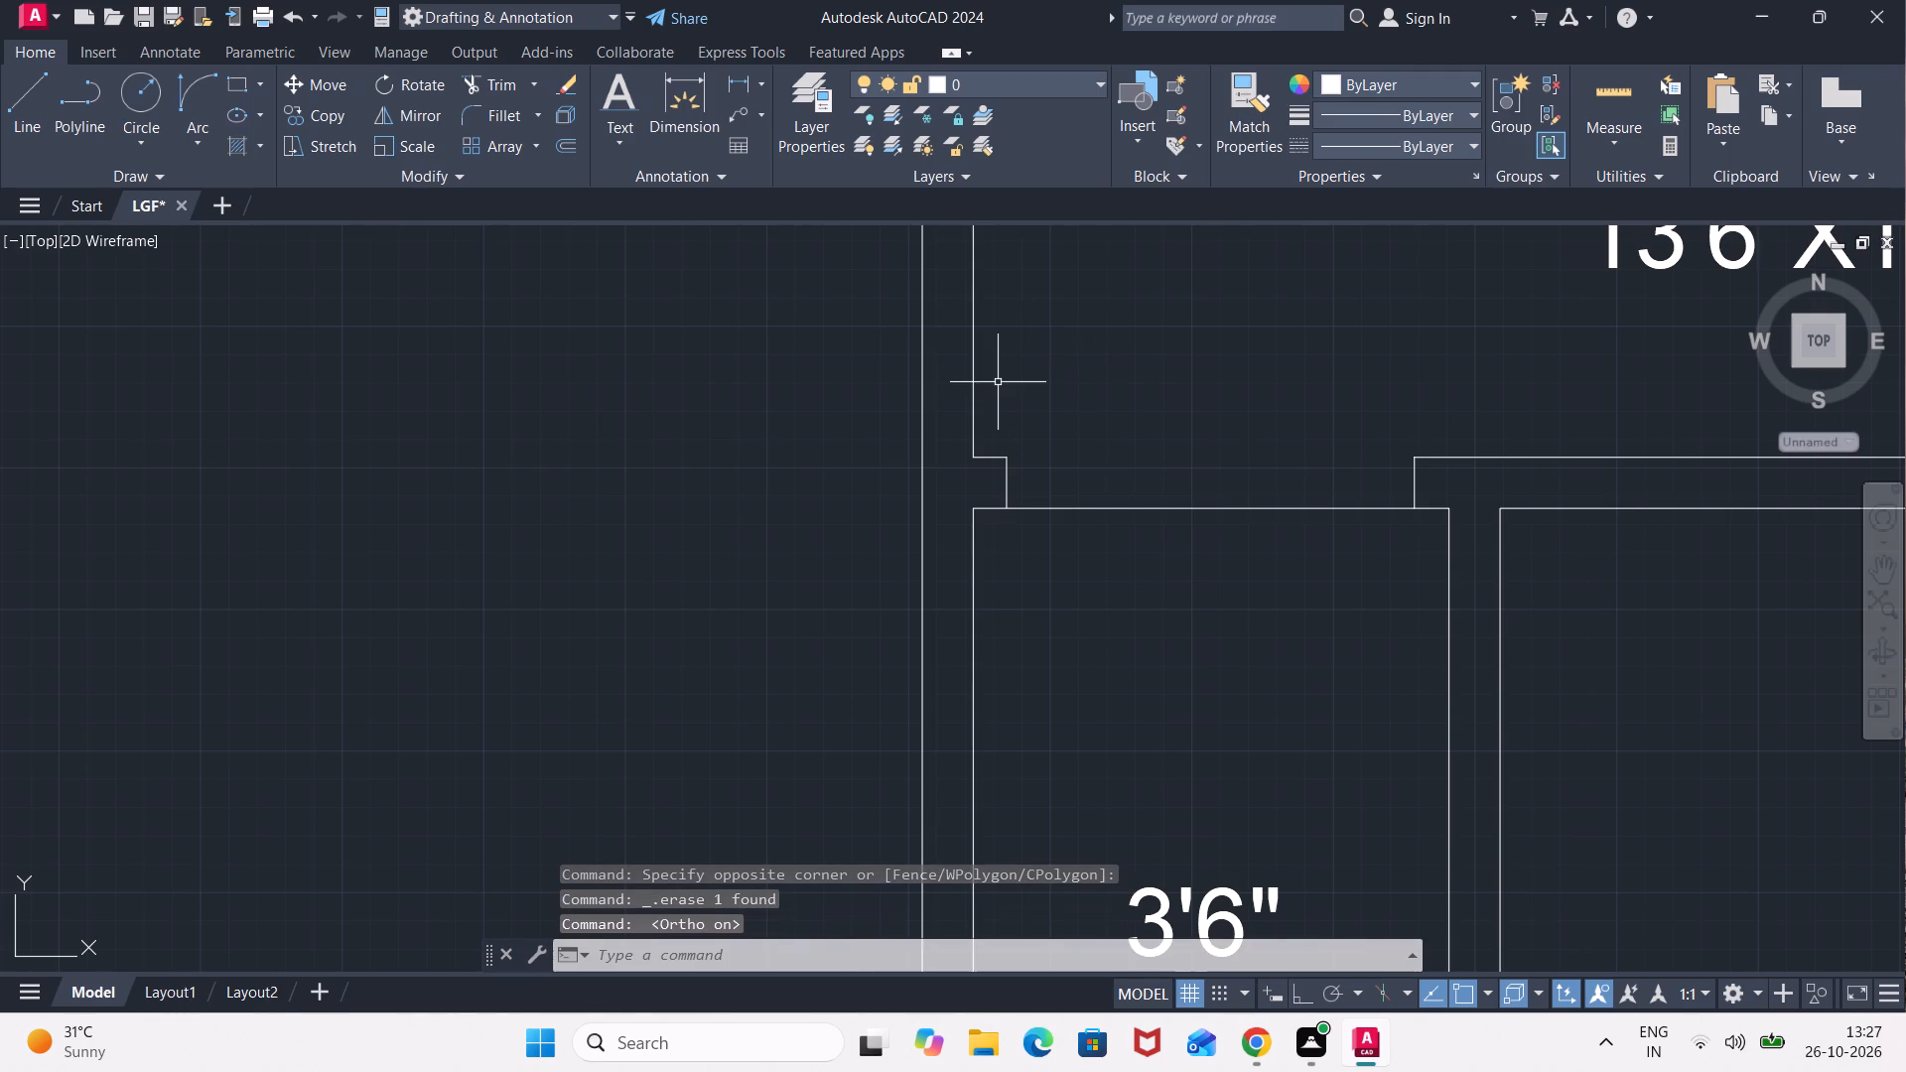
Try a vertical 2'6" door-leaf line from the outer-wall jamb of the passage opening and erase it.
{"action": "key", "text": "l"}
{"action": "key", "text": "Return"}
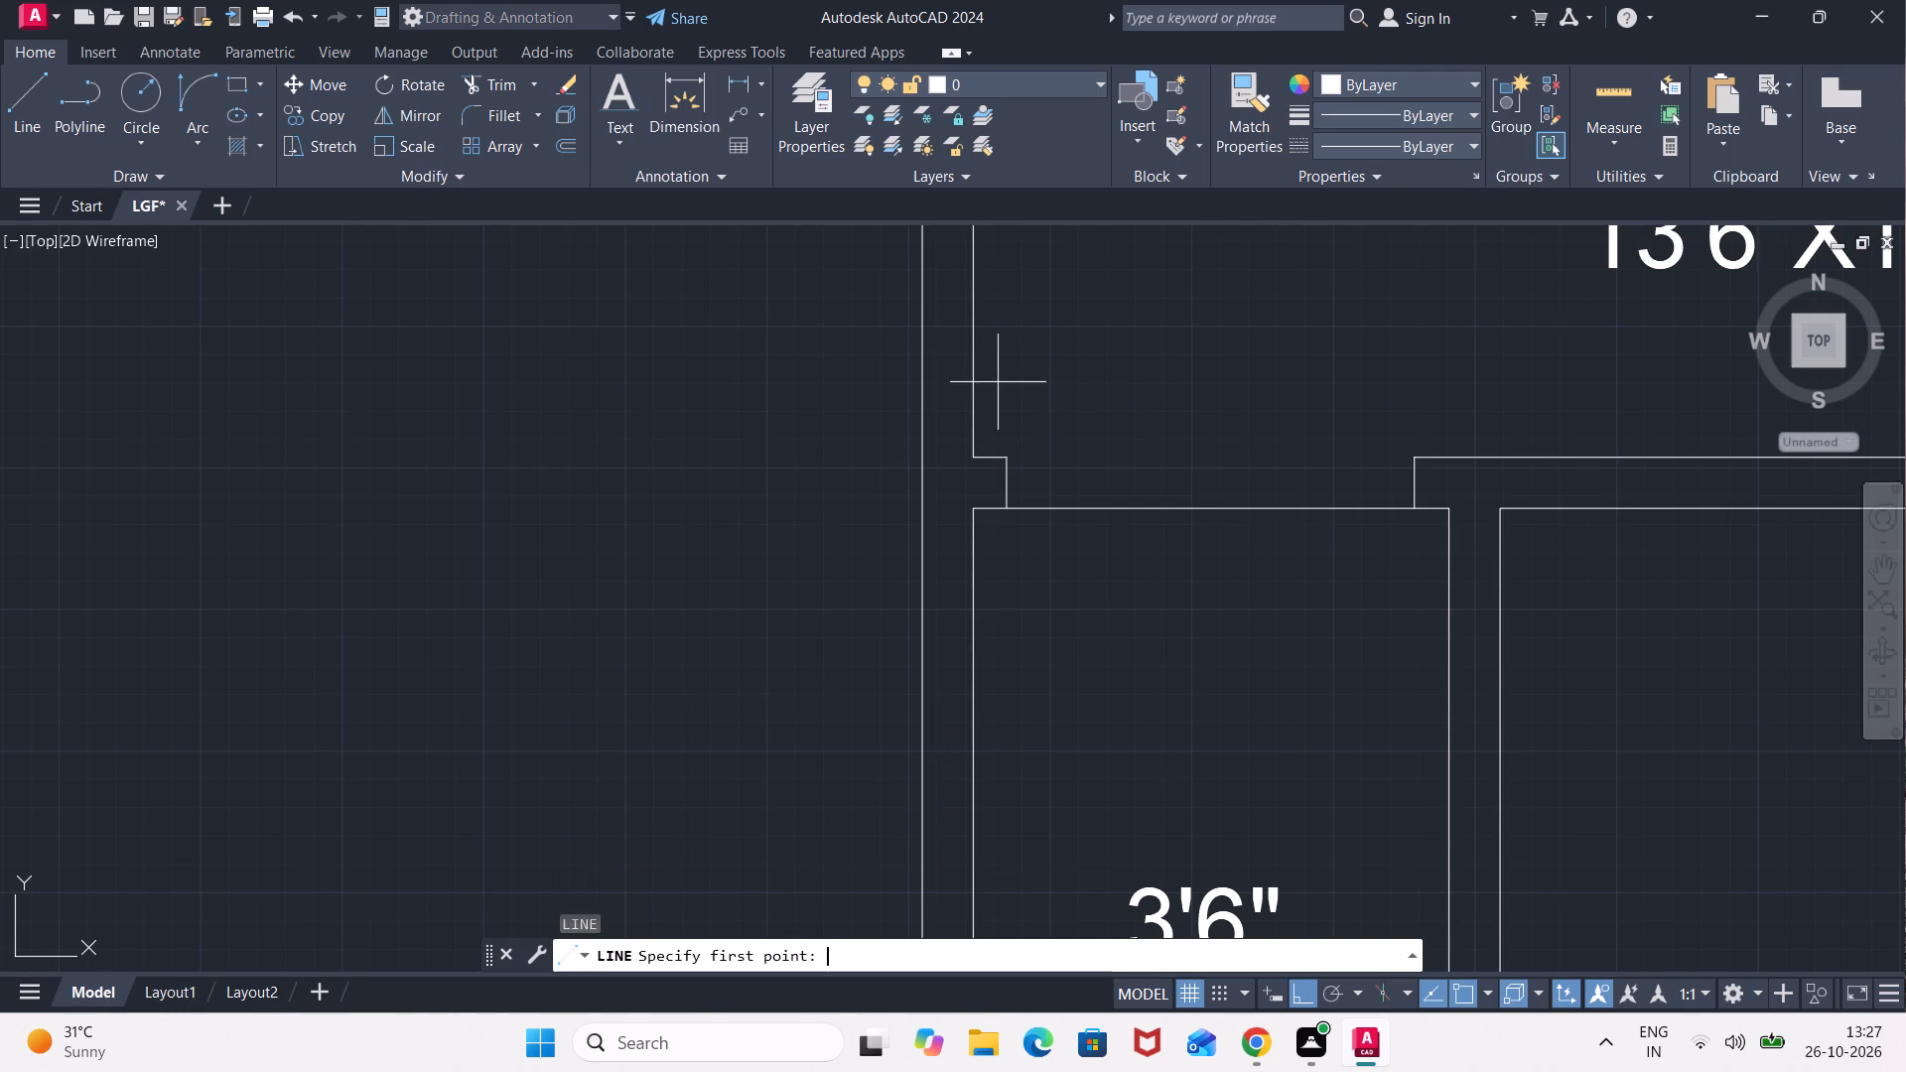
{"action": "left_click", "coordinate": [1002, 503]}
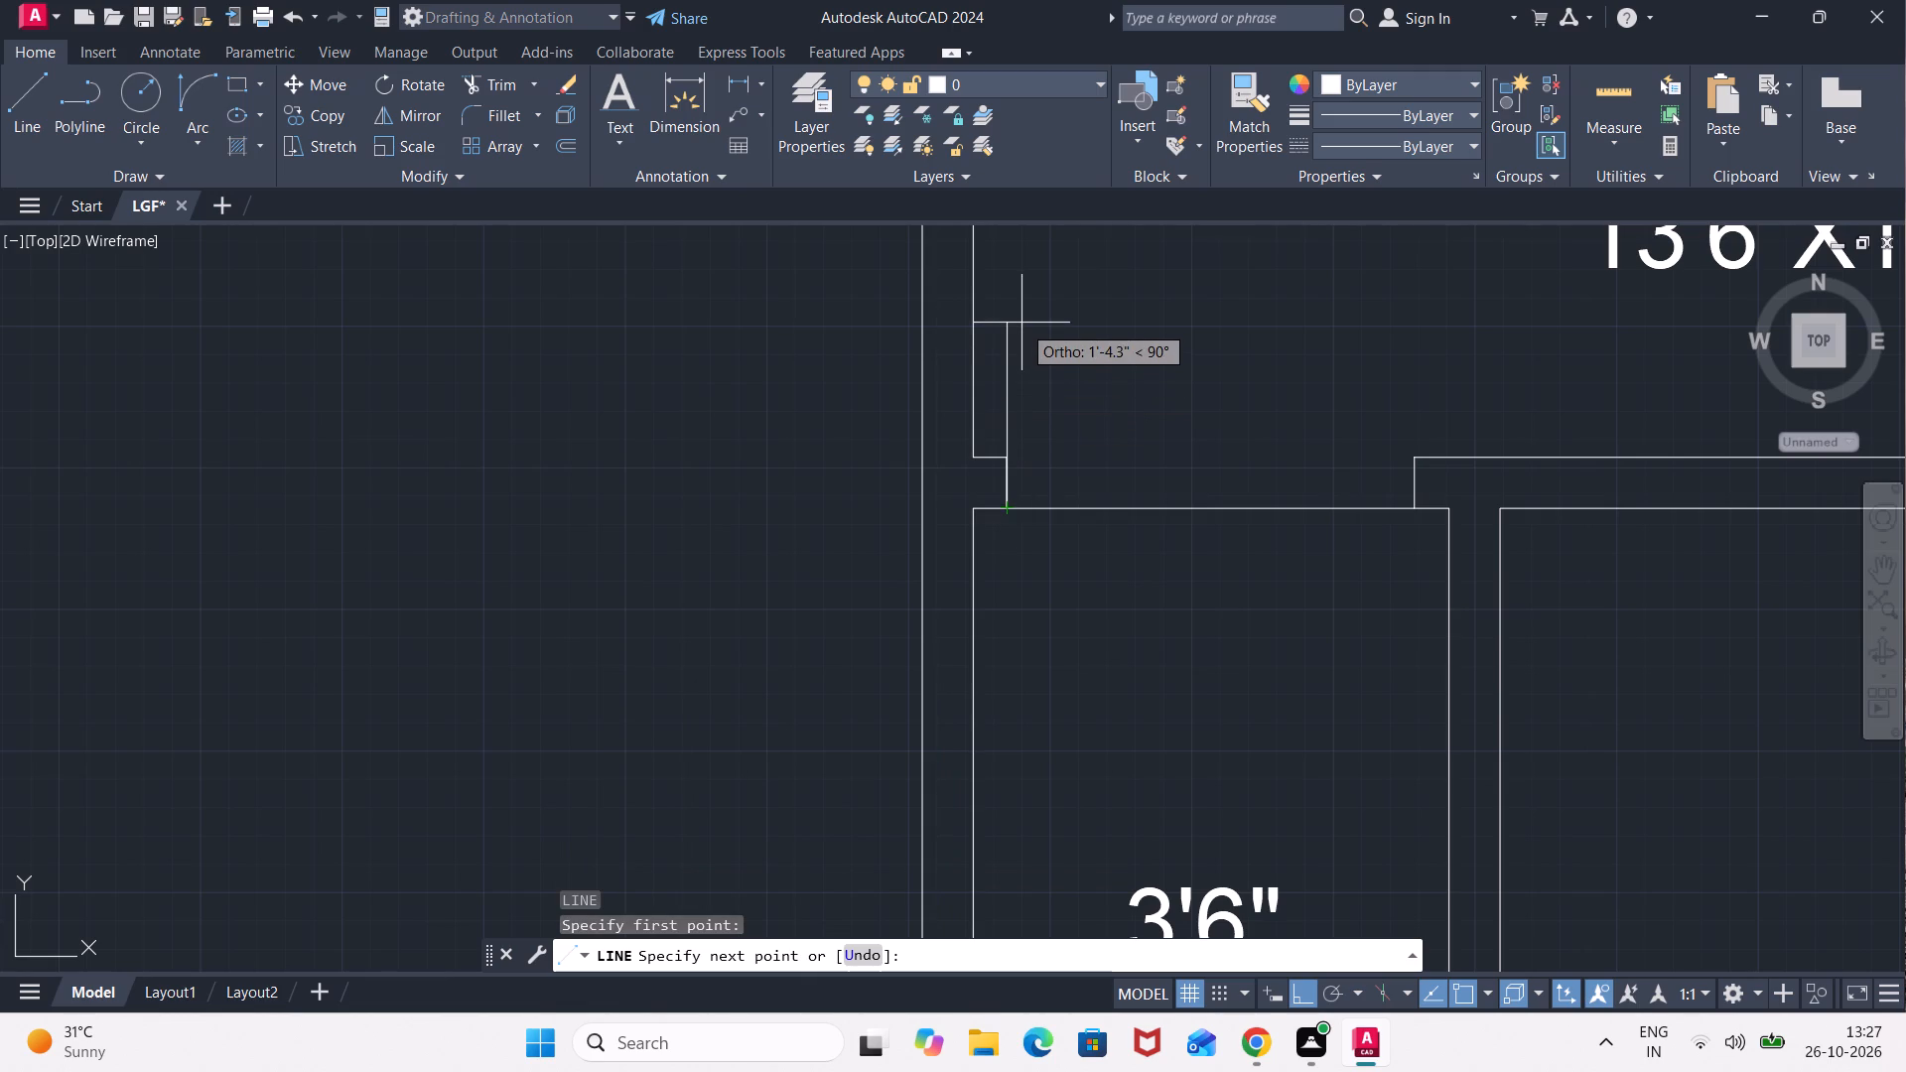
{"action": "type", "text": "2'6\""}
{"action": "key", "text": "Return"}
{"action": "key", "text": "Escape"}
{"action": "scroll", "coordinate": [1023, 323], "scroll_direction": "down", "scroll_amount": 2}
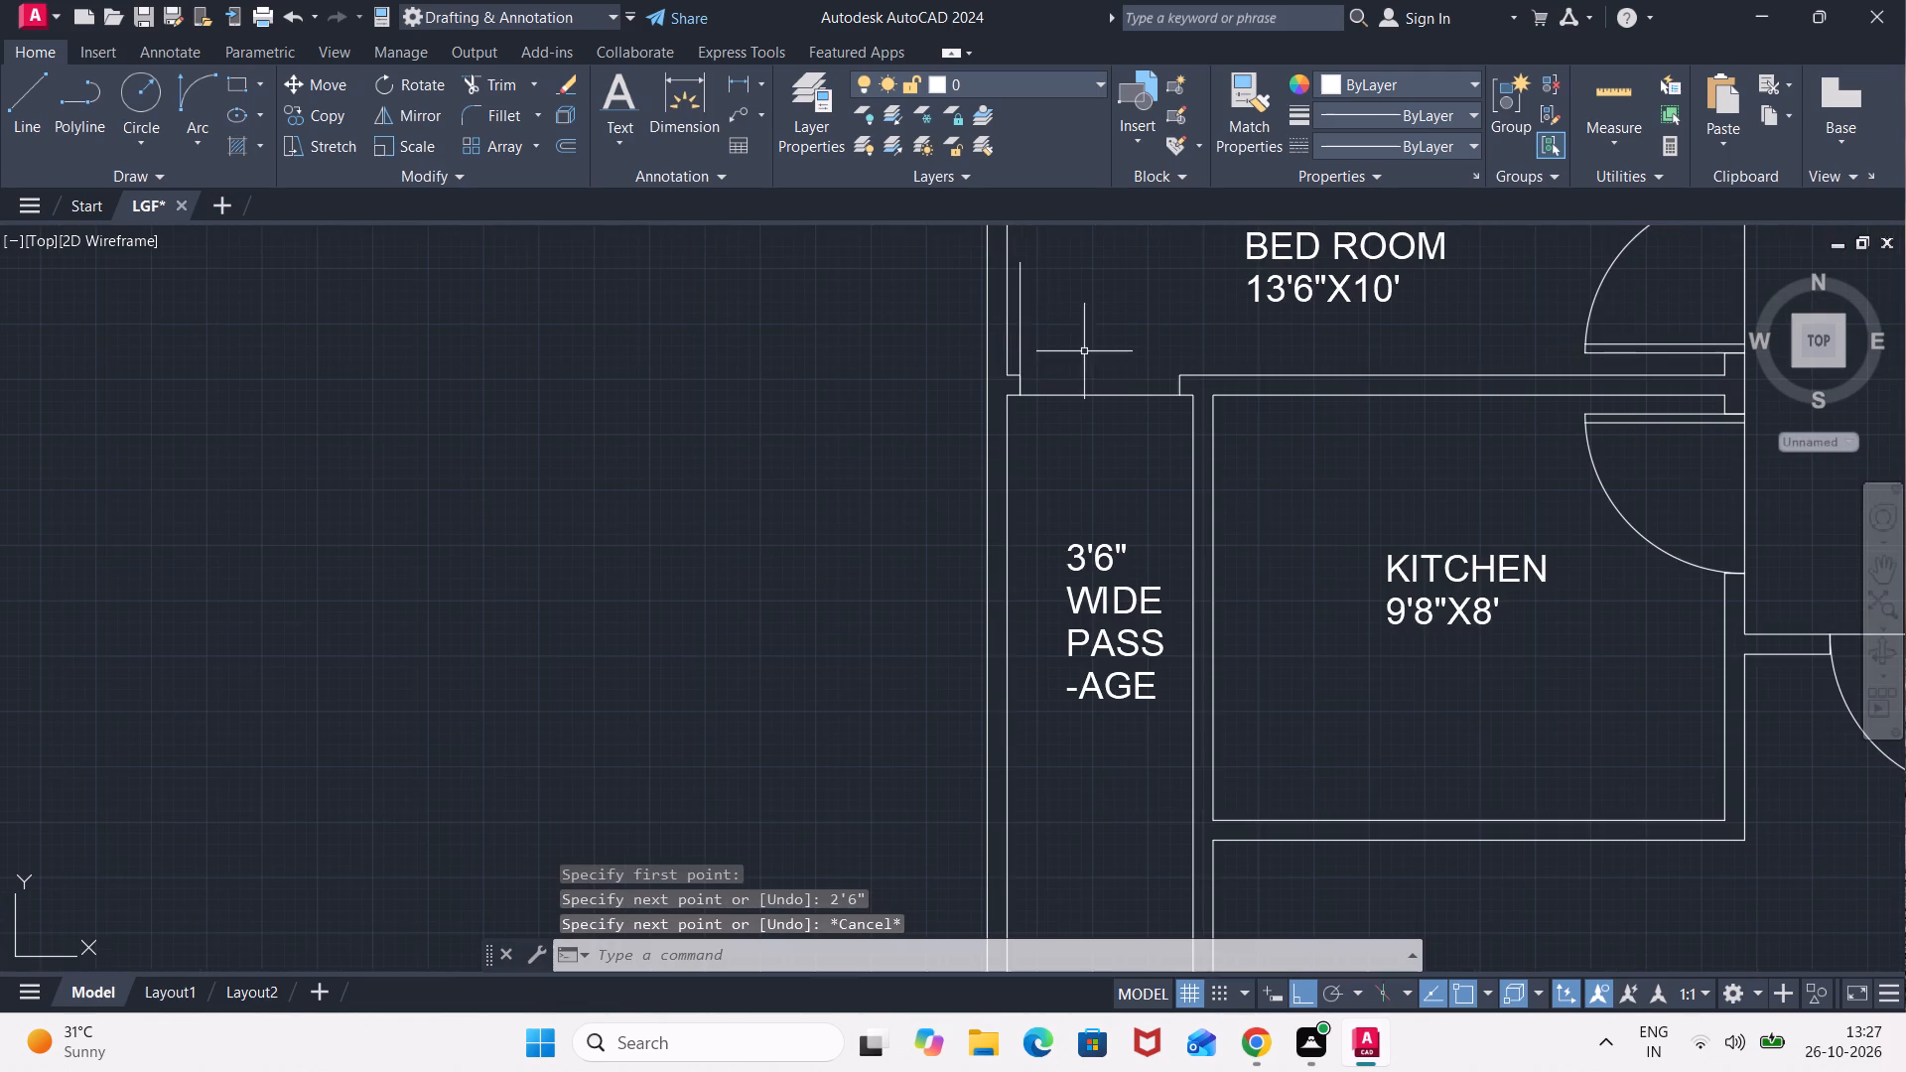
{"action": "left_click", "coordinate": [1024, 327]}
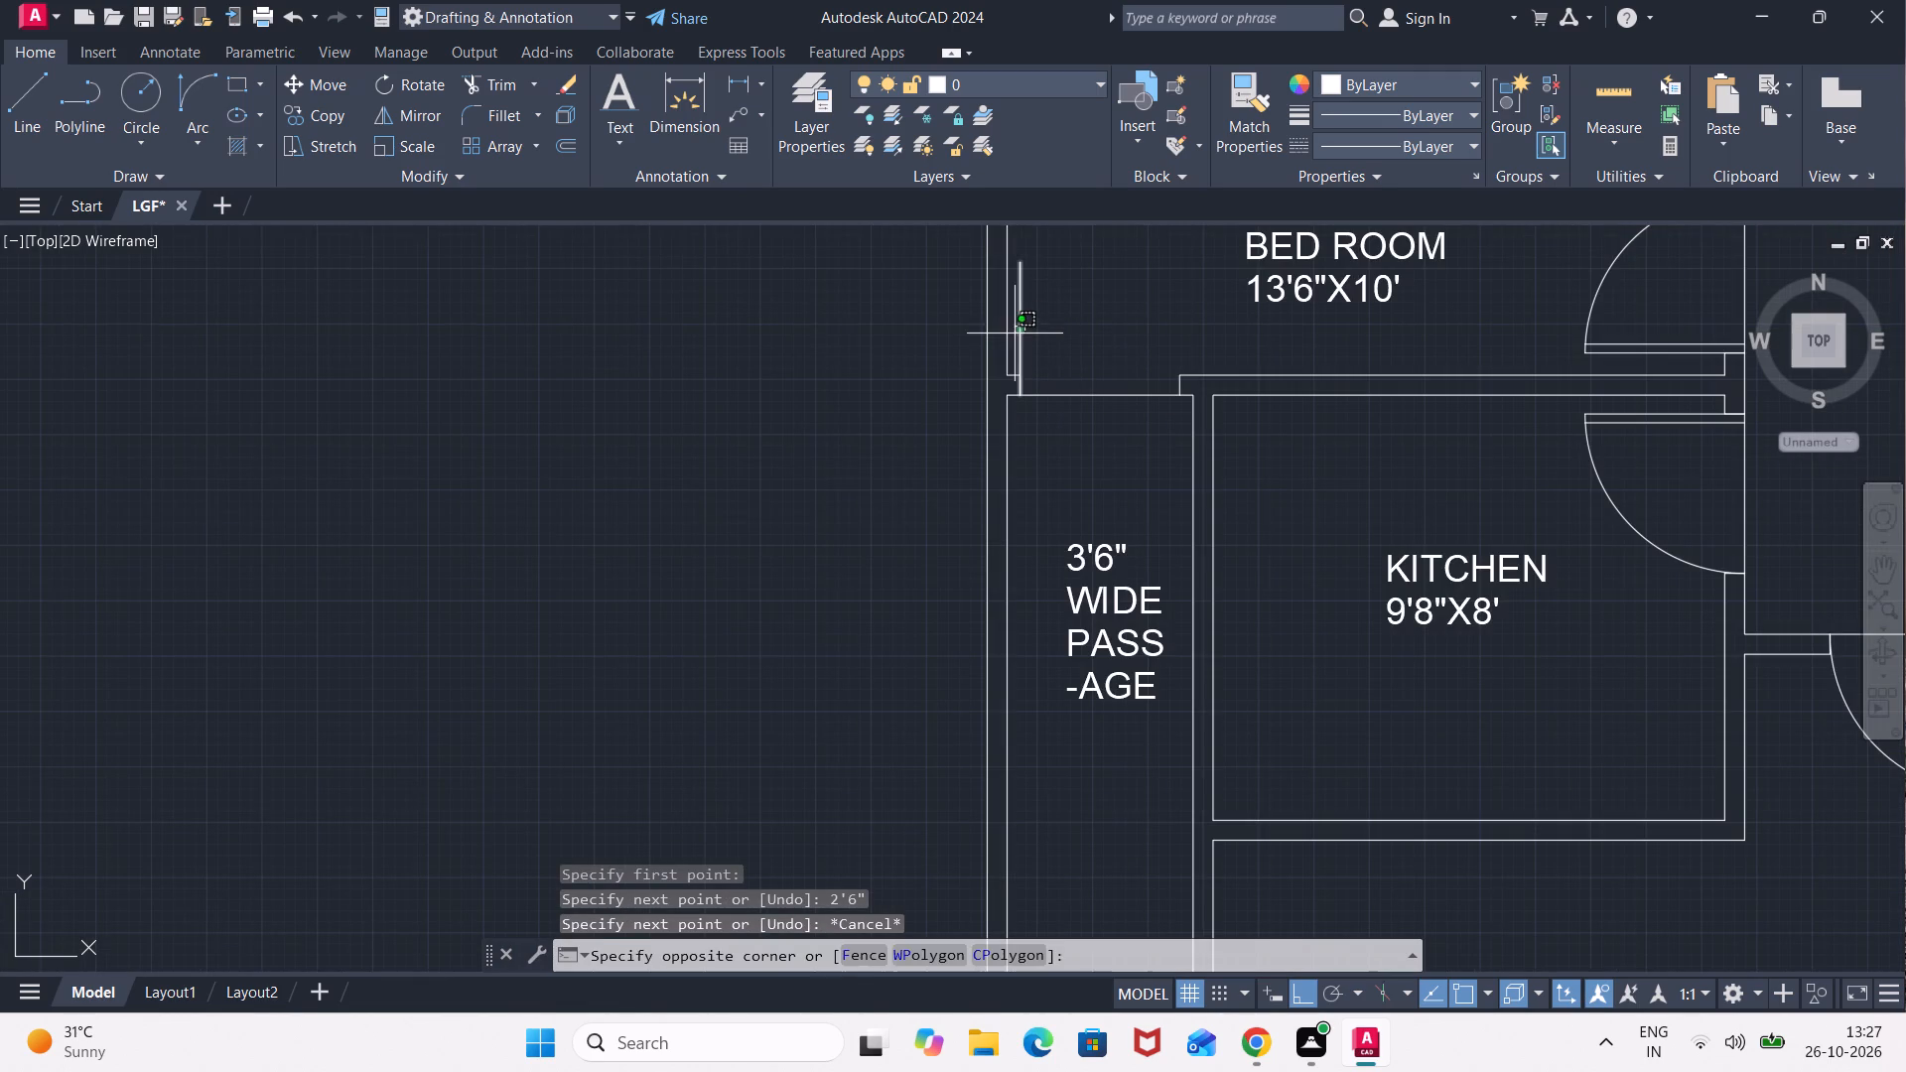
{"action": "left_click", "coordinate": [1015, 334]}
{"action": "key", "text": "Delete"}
Draw a vertical 3' door-leaf line from the outer-wall jamb into the 13'6"X10' bedroom and offset it 2" towards the opening.
{"action": "key", "text": "l"}
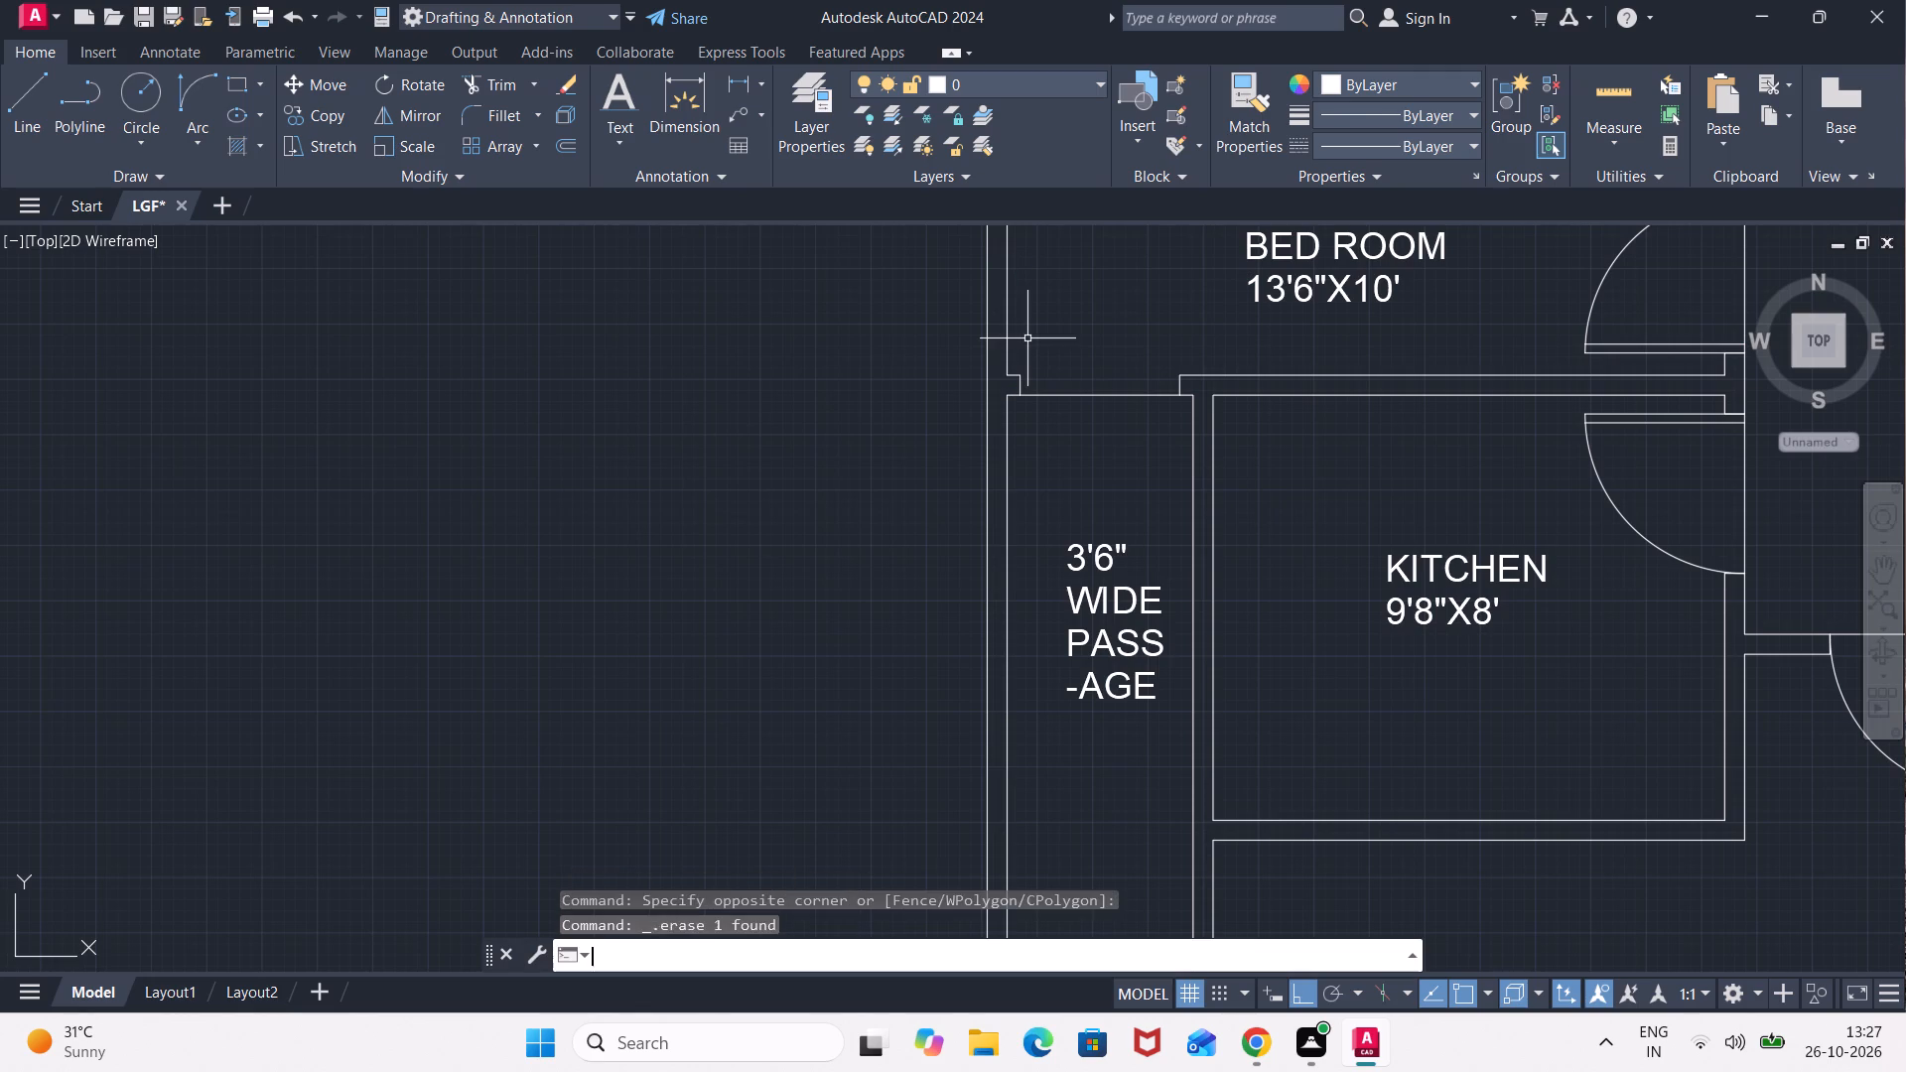
{"action": "key", "text": "Return"}
{"action": "left_click", "coordinate": [1021, 394]}
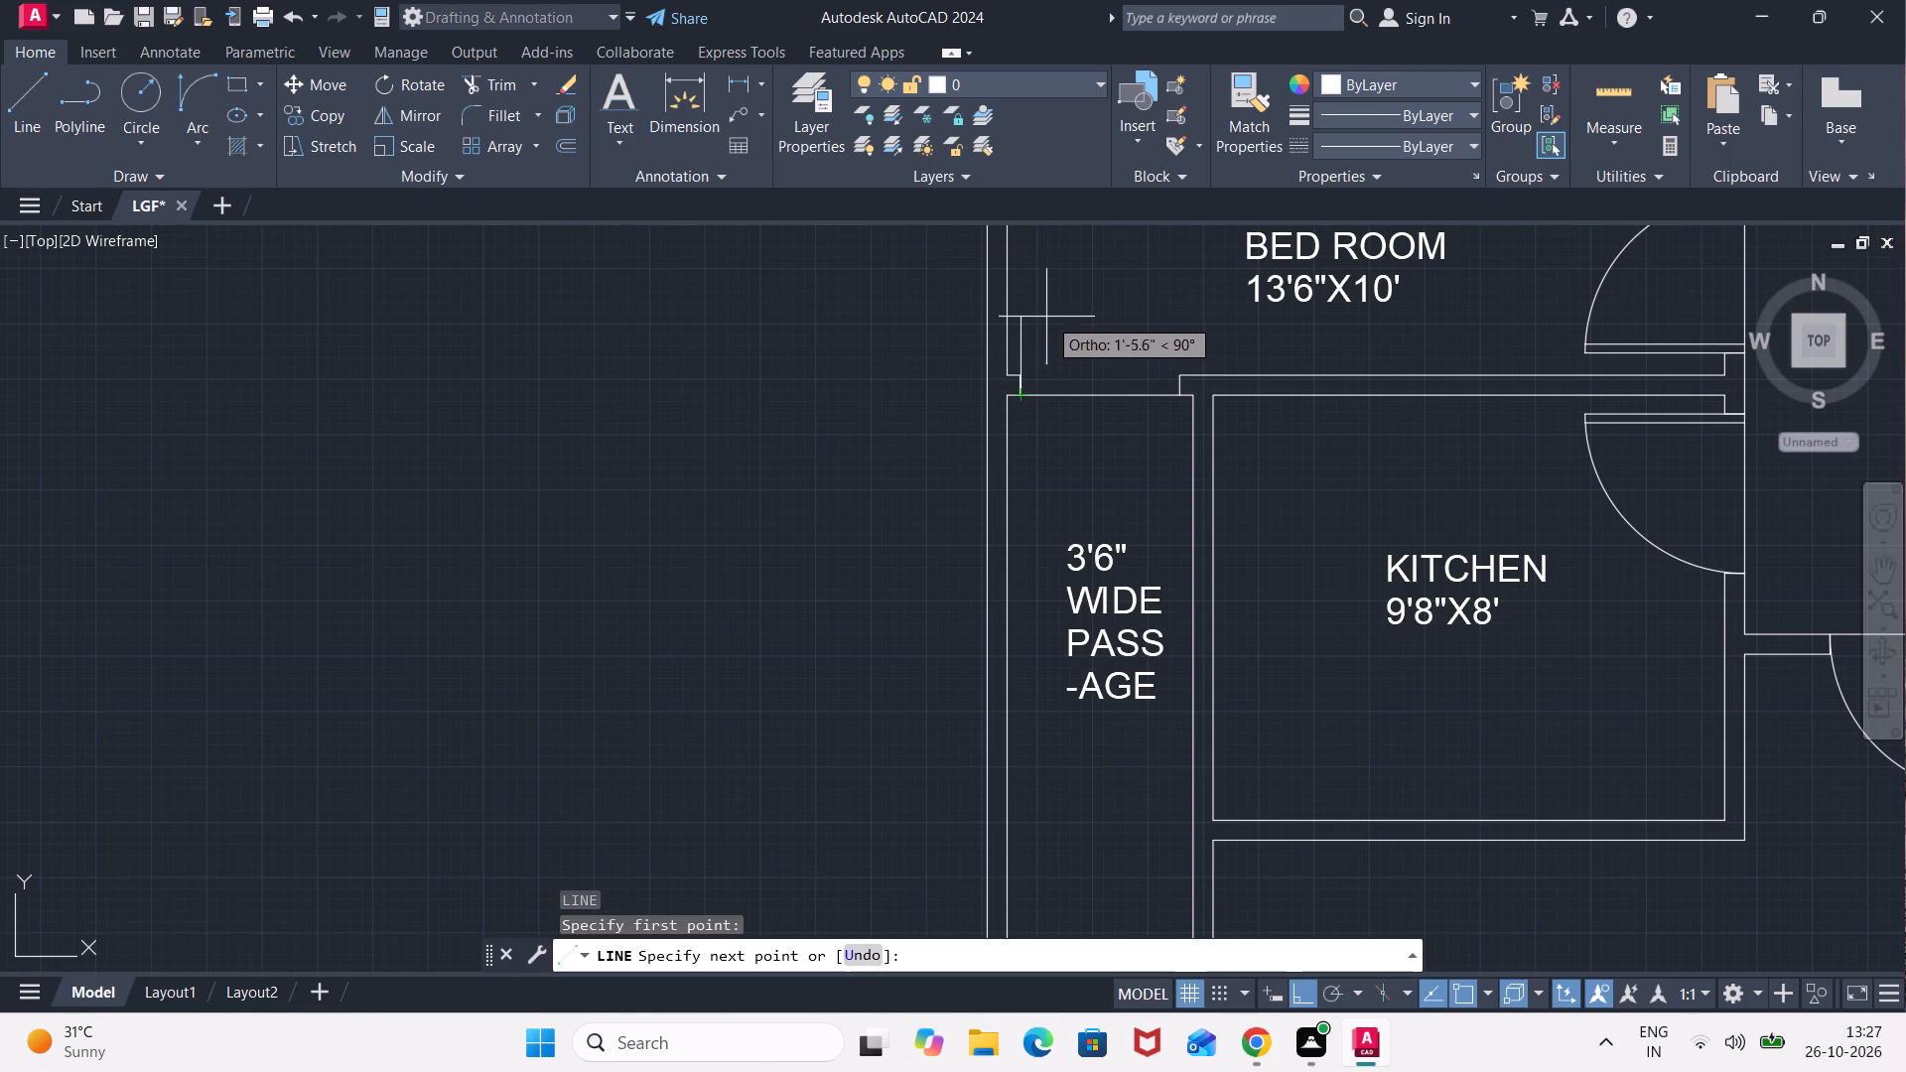
{"action": "type", "text": "3'"}
{"action": "key", "text": "Return"}
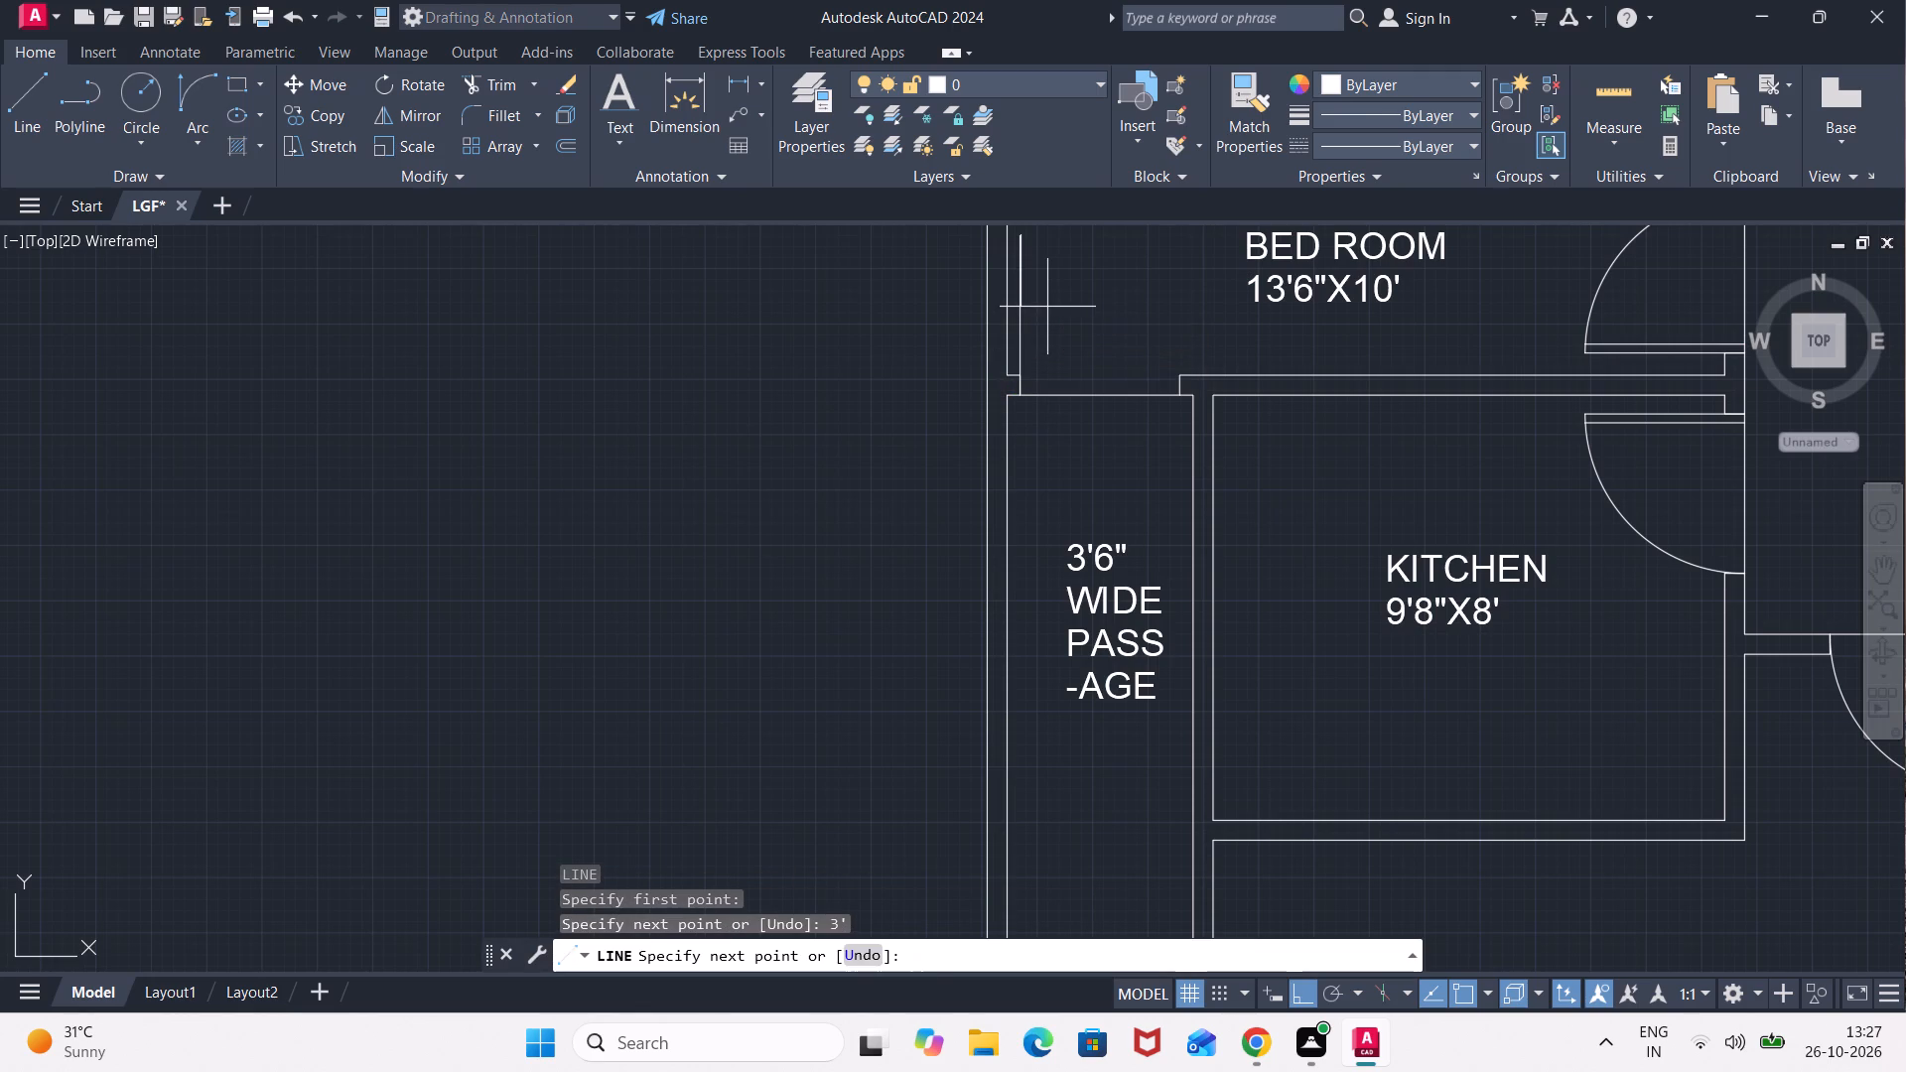
{"action": "key", "text": "Escape"}
{"action": "key", "text": "o"}
{"action": "key", "text": "Return"}
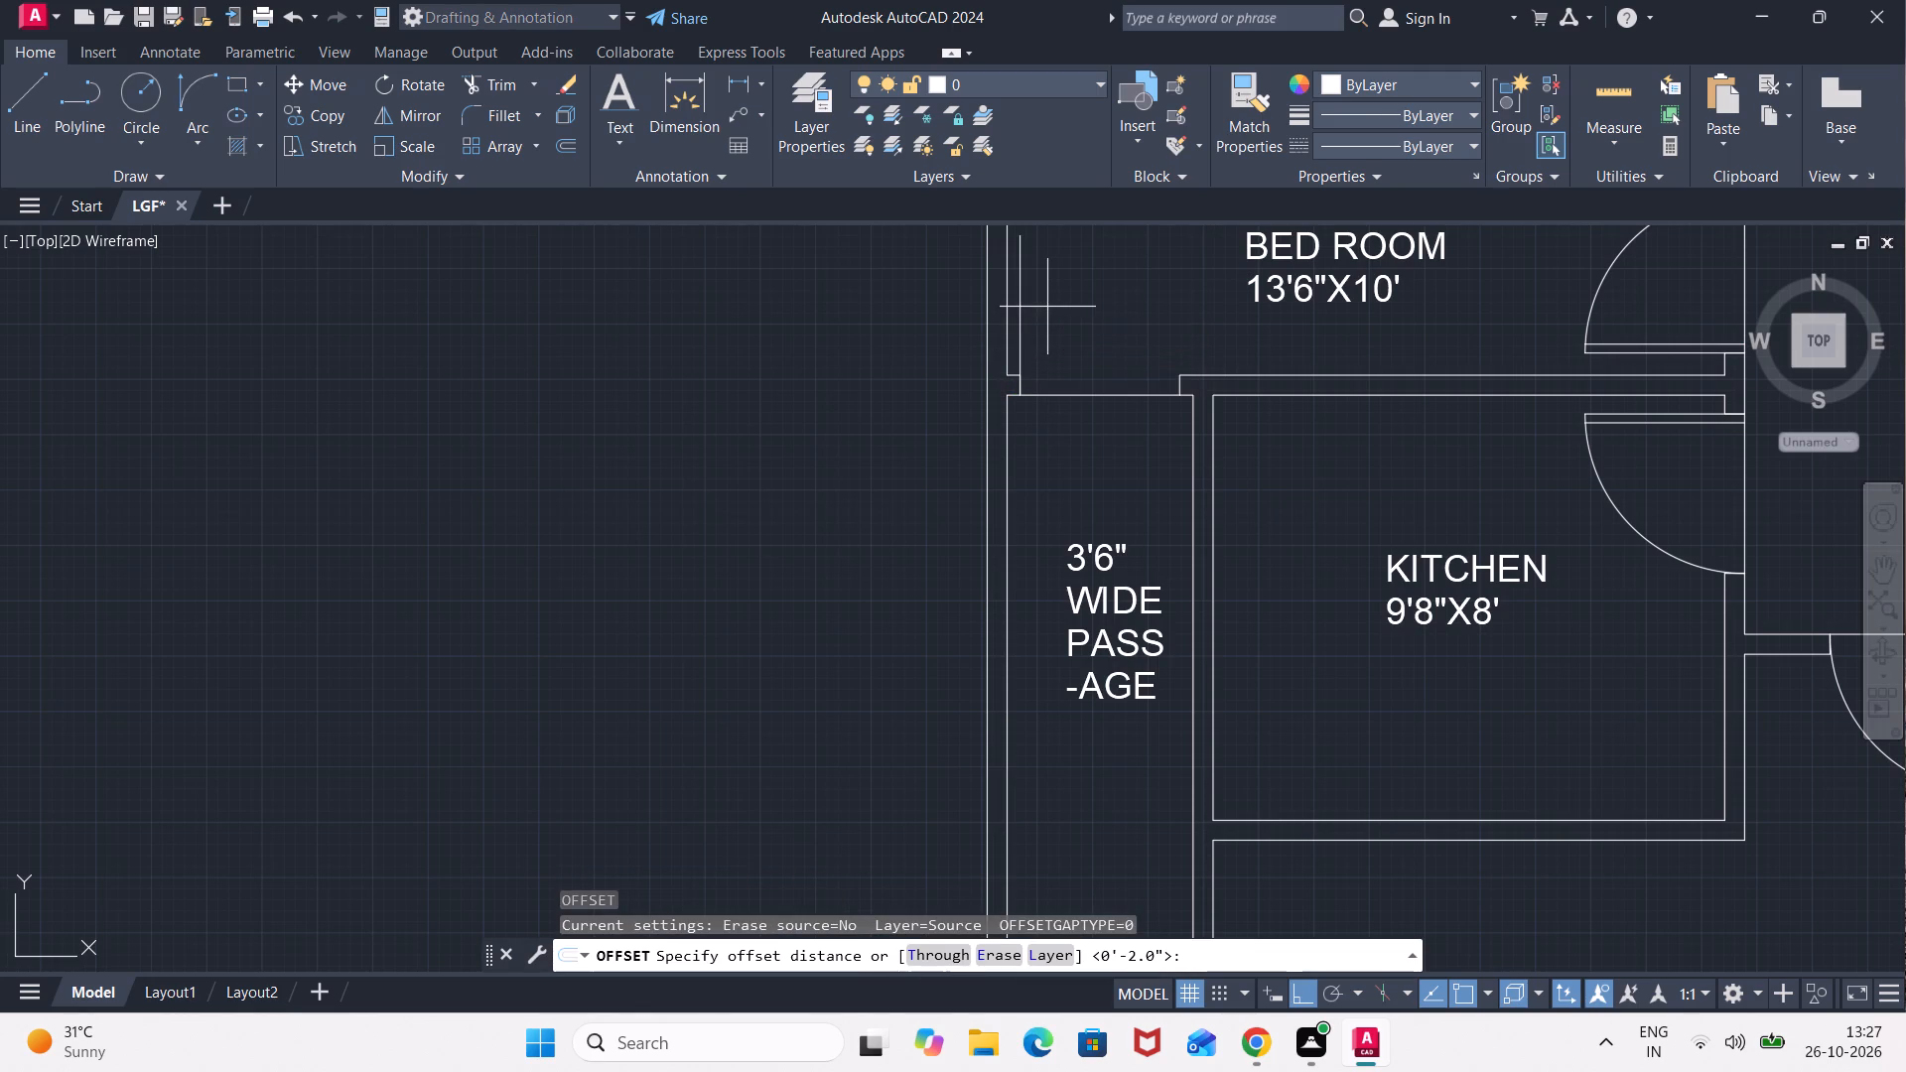
{"action": "key", "text": "Return"}
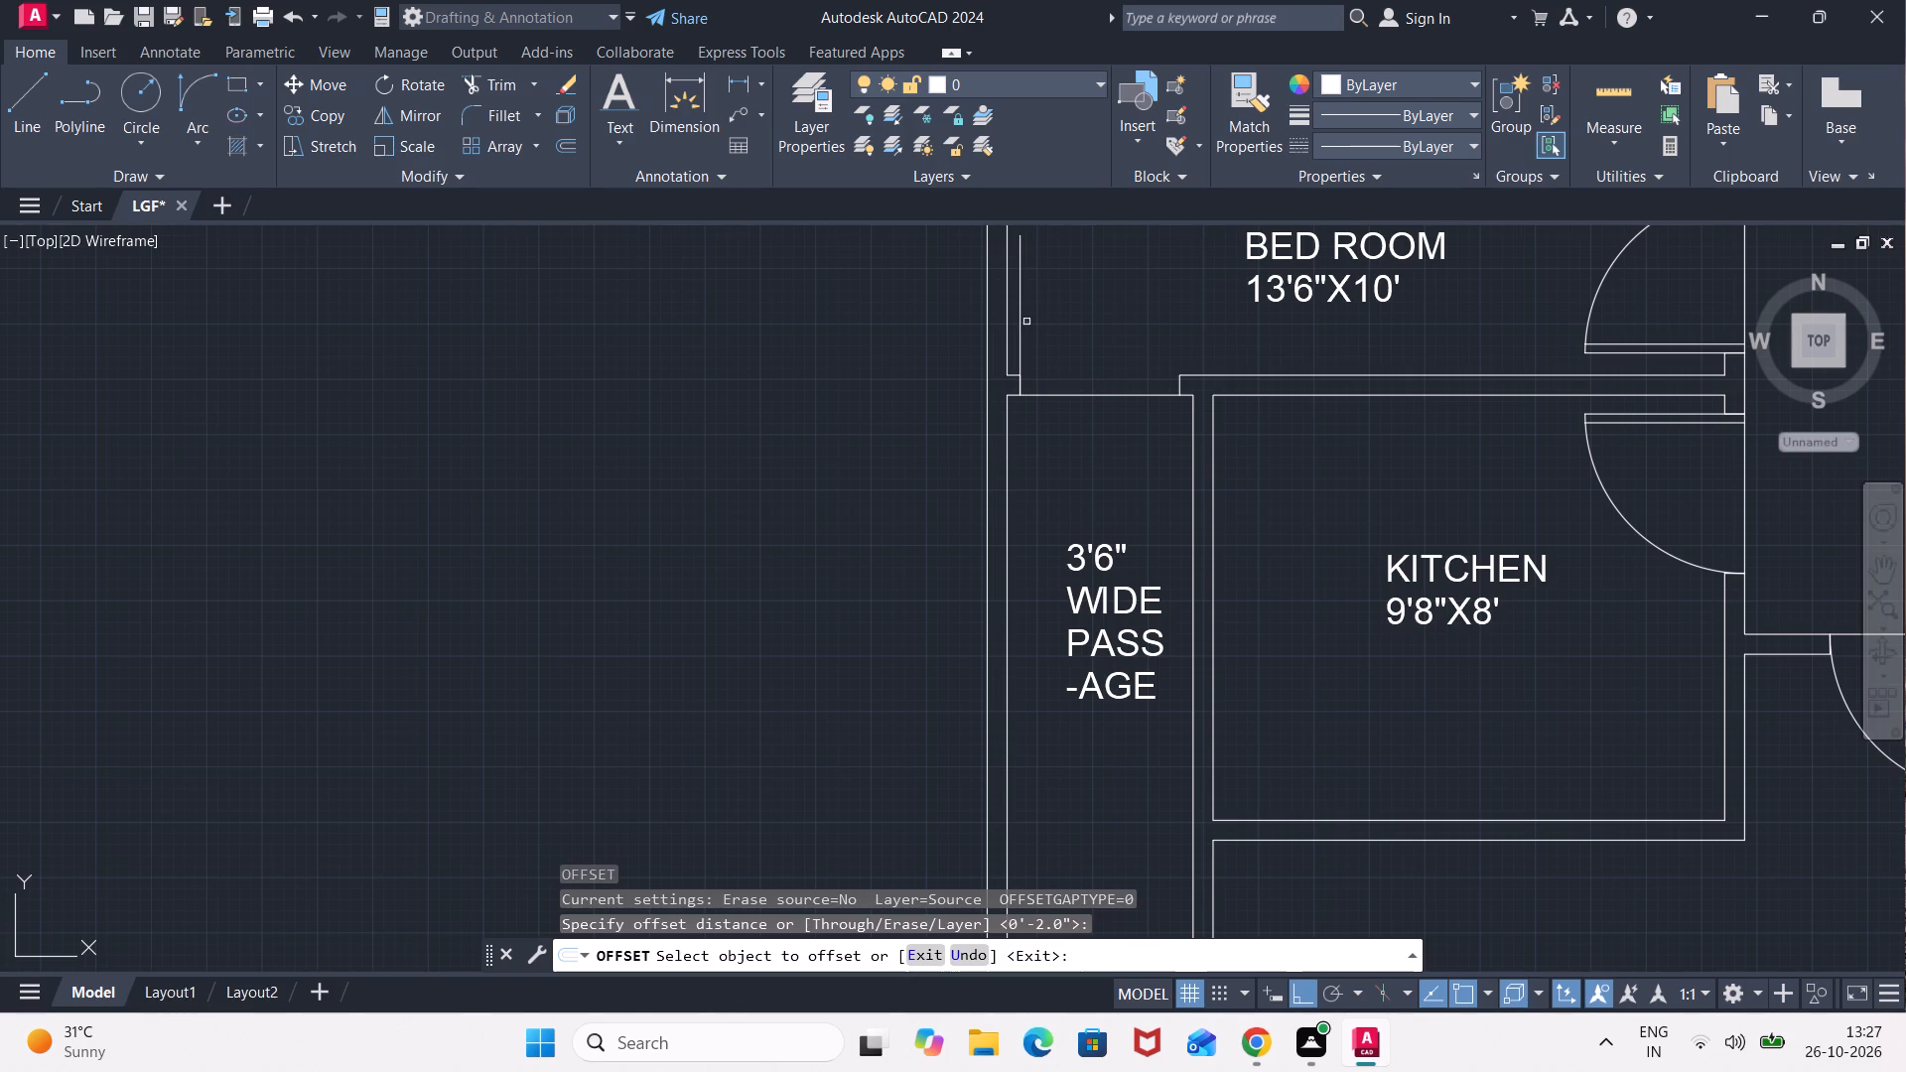
{"action": "left_click", "coordinate": [1021, 326]}
{"action": "left_click", "coordinate": [1103, 299]}
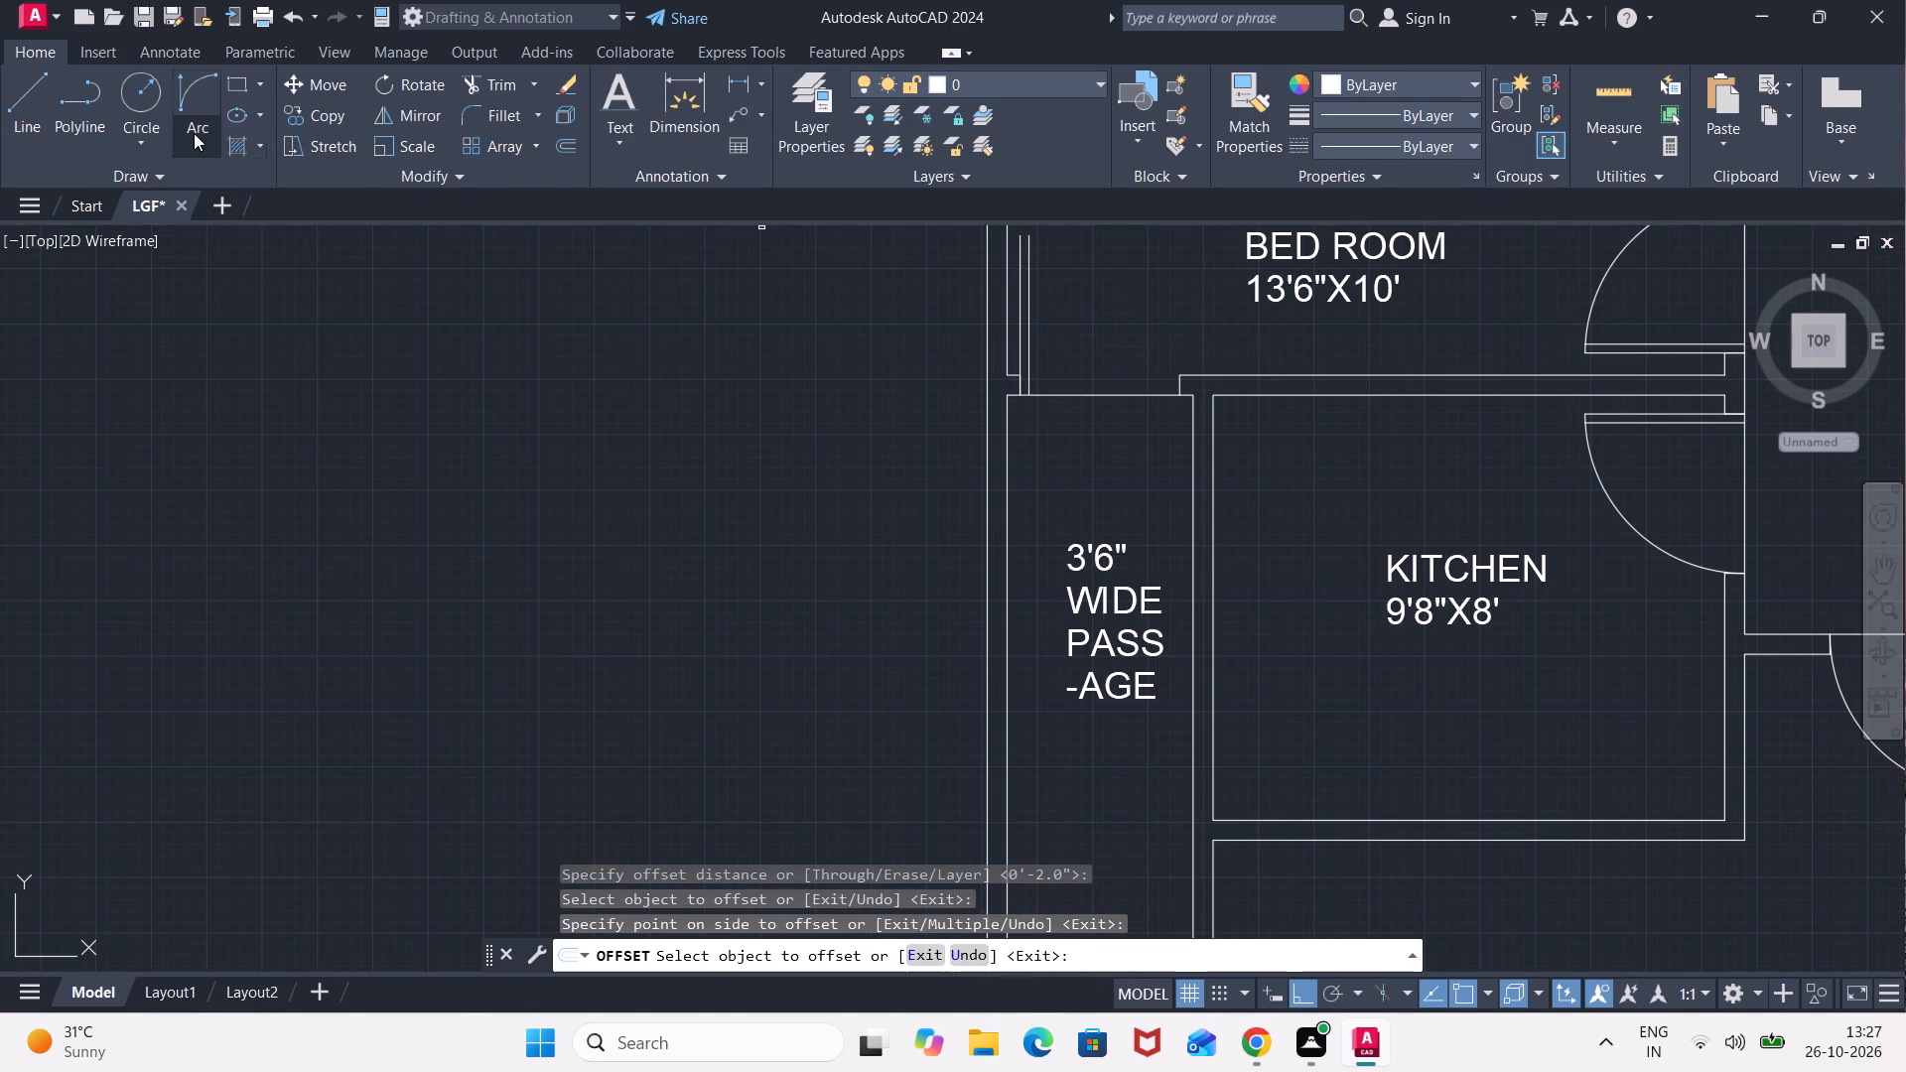
Draw the door-swing arc from the end of the new leaf to the opposite jamb using start, end and direction.
{"action": "left_click", "coordinate": [194, 133]}
{"action": "left_click", "coordinate": [317, 446]}
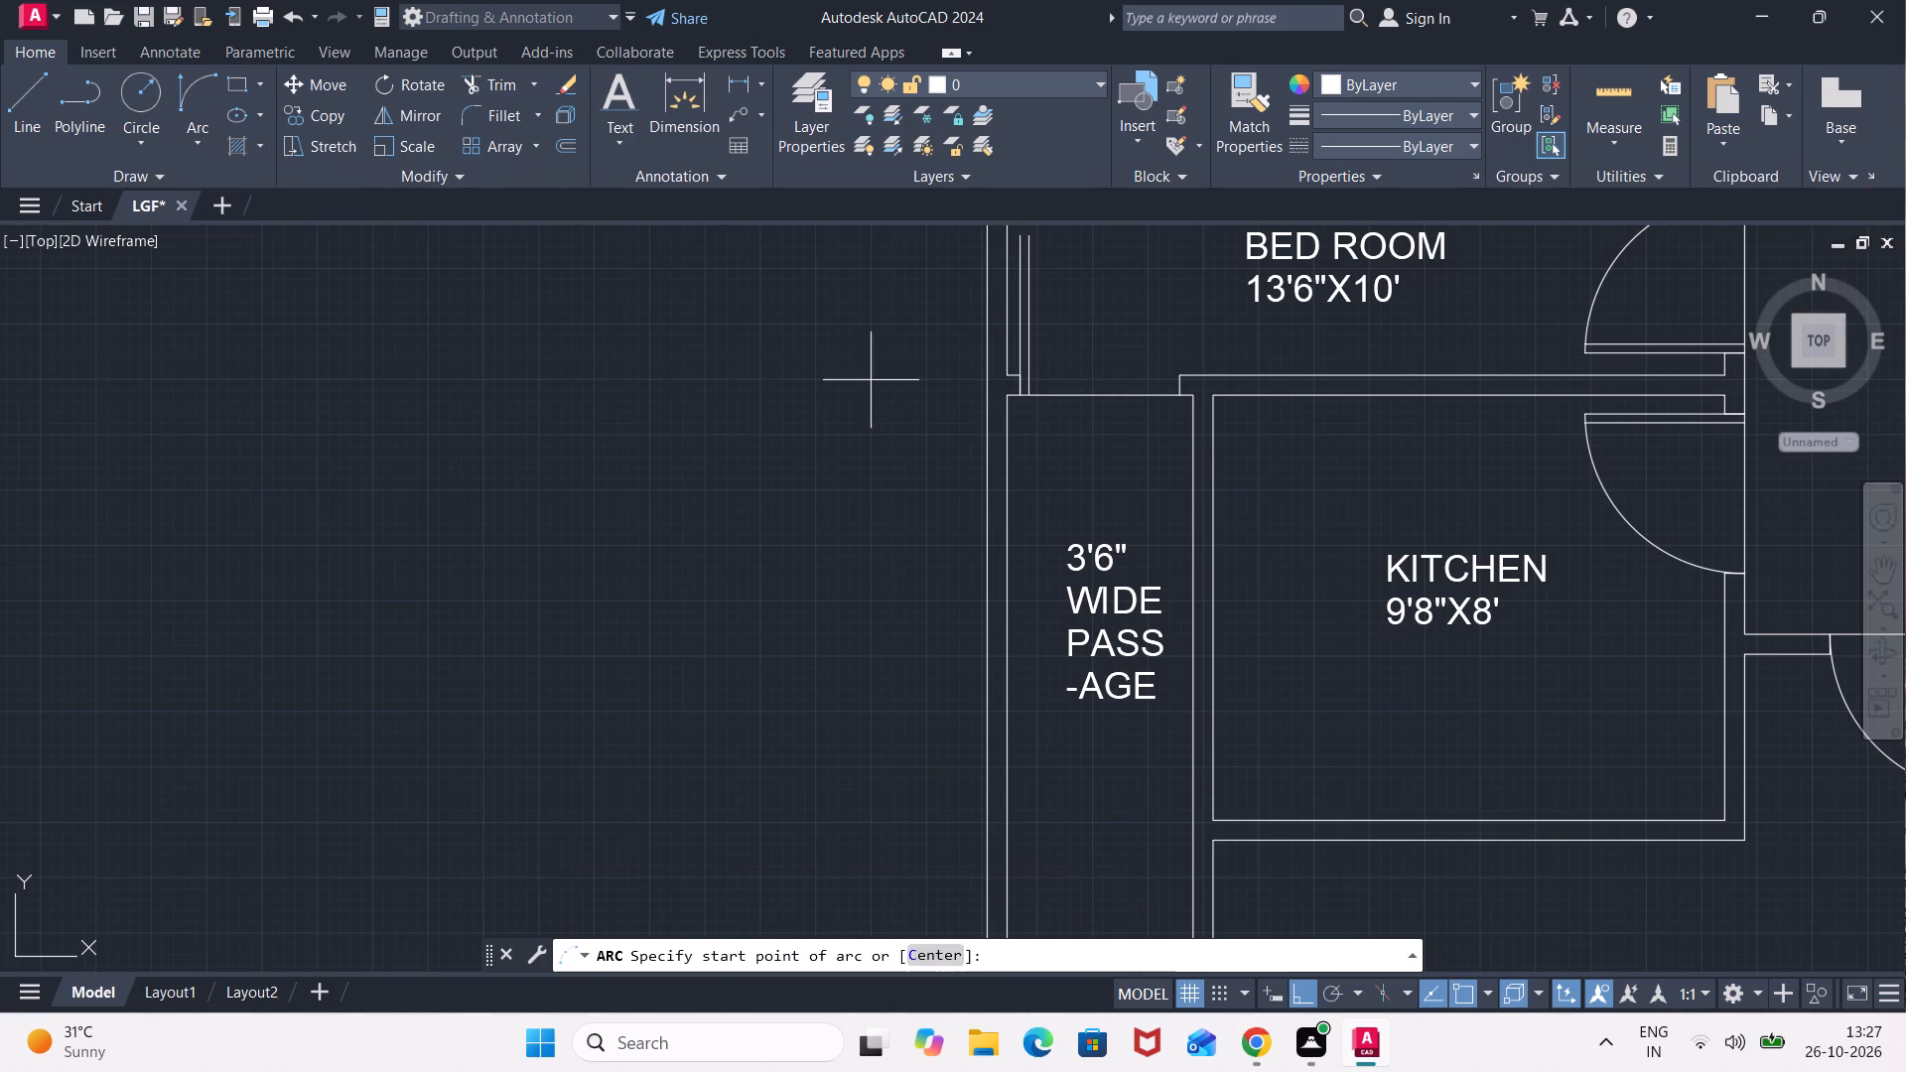
{"action": "middle_click_drag", "start_coordinate": [1140, 295], "coordinate": [1117, 387]}
{"action": "scroll", "coordinate": [1034, 350], "scroll_direction": "up", "scroll_amount": 2}
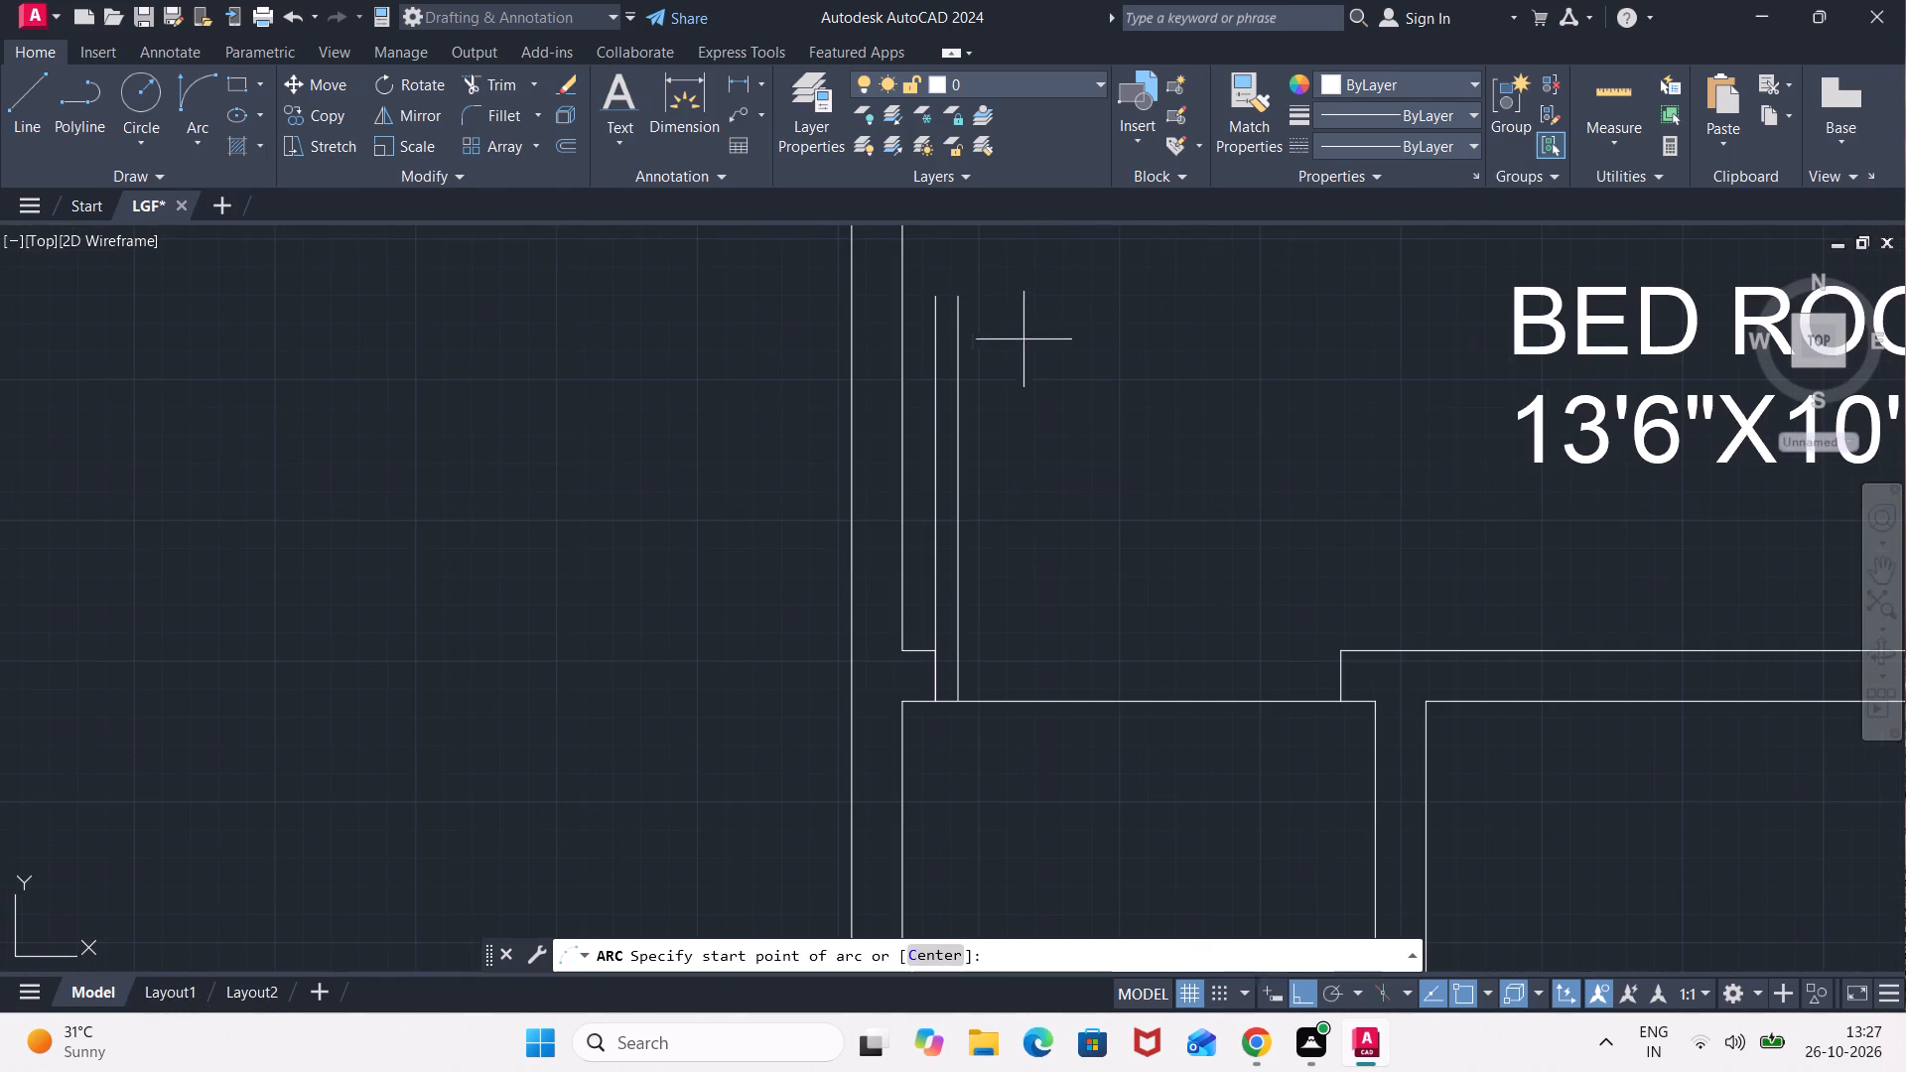
{"action": "left_click", "coordinate": [925, 296]}
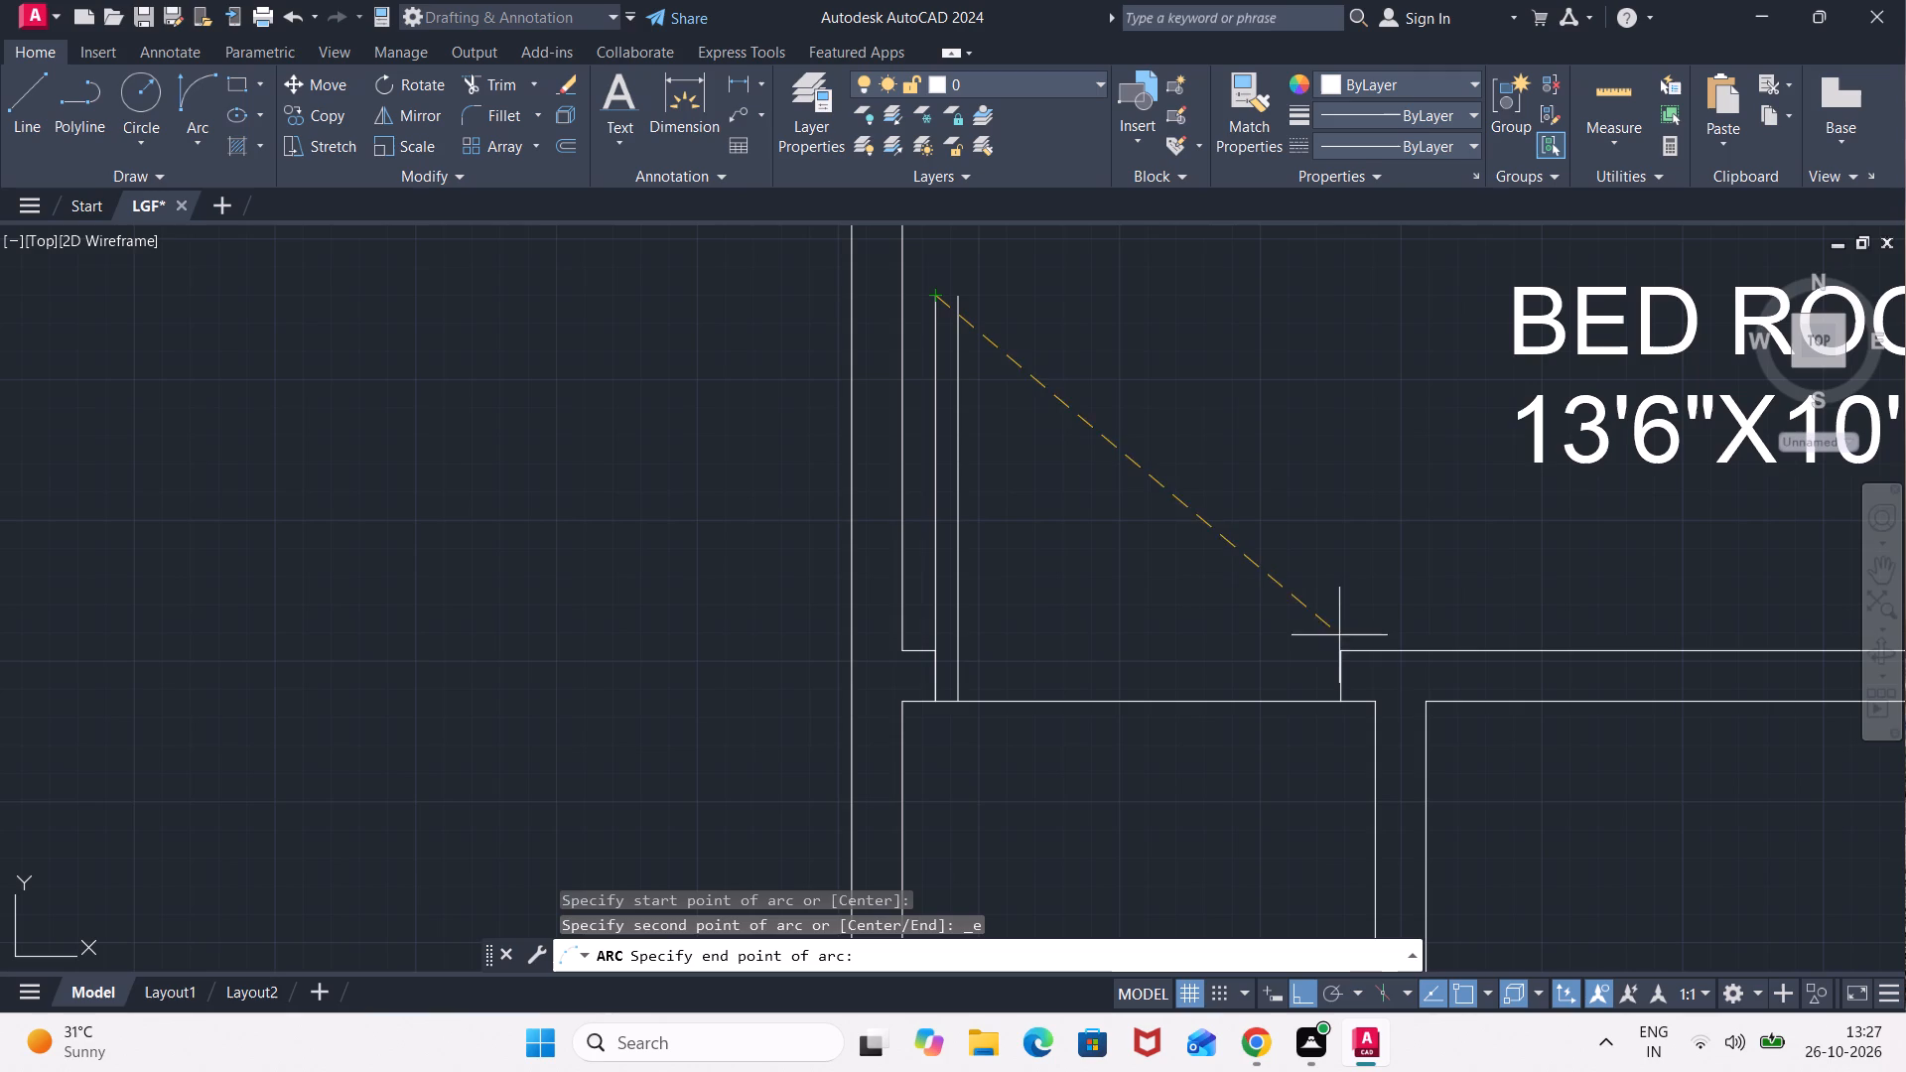
{"action": "left_click", "coordinate": [1336, 700]}
{"action": "left_click", "coordinate": [1367, 433]}
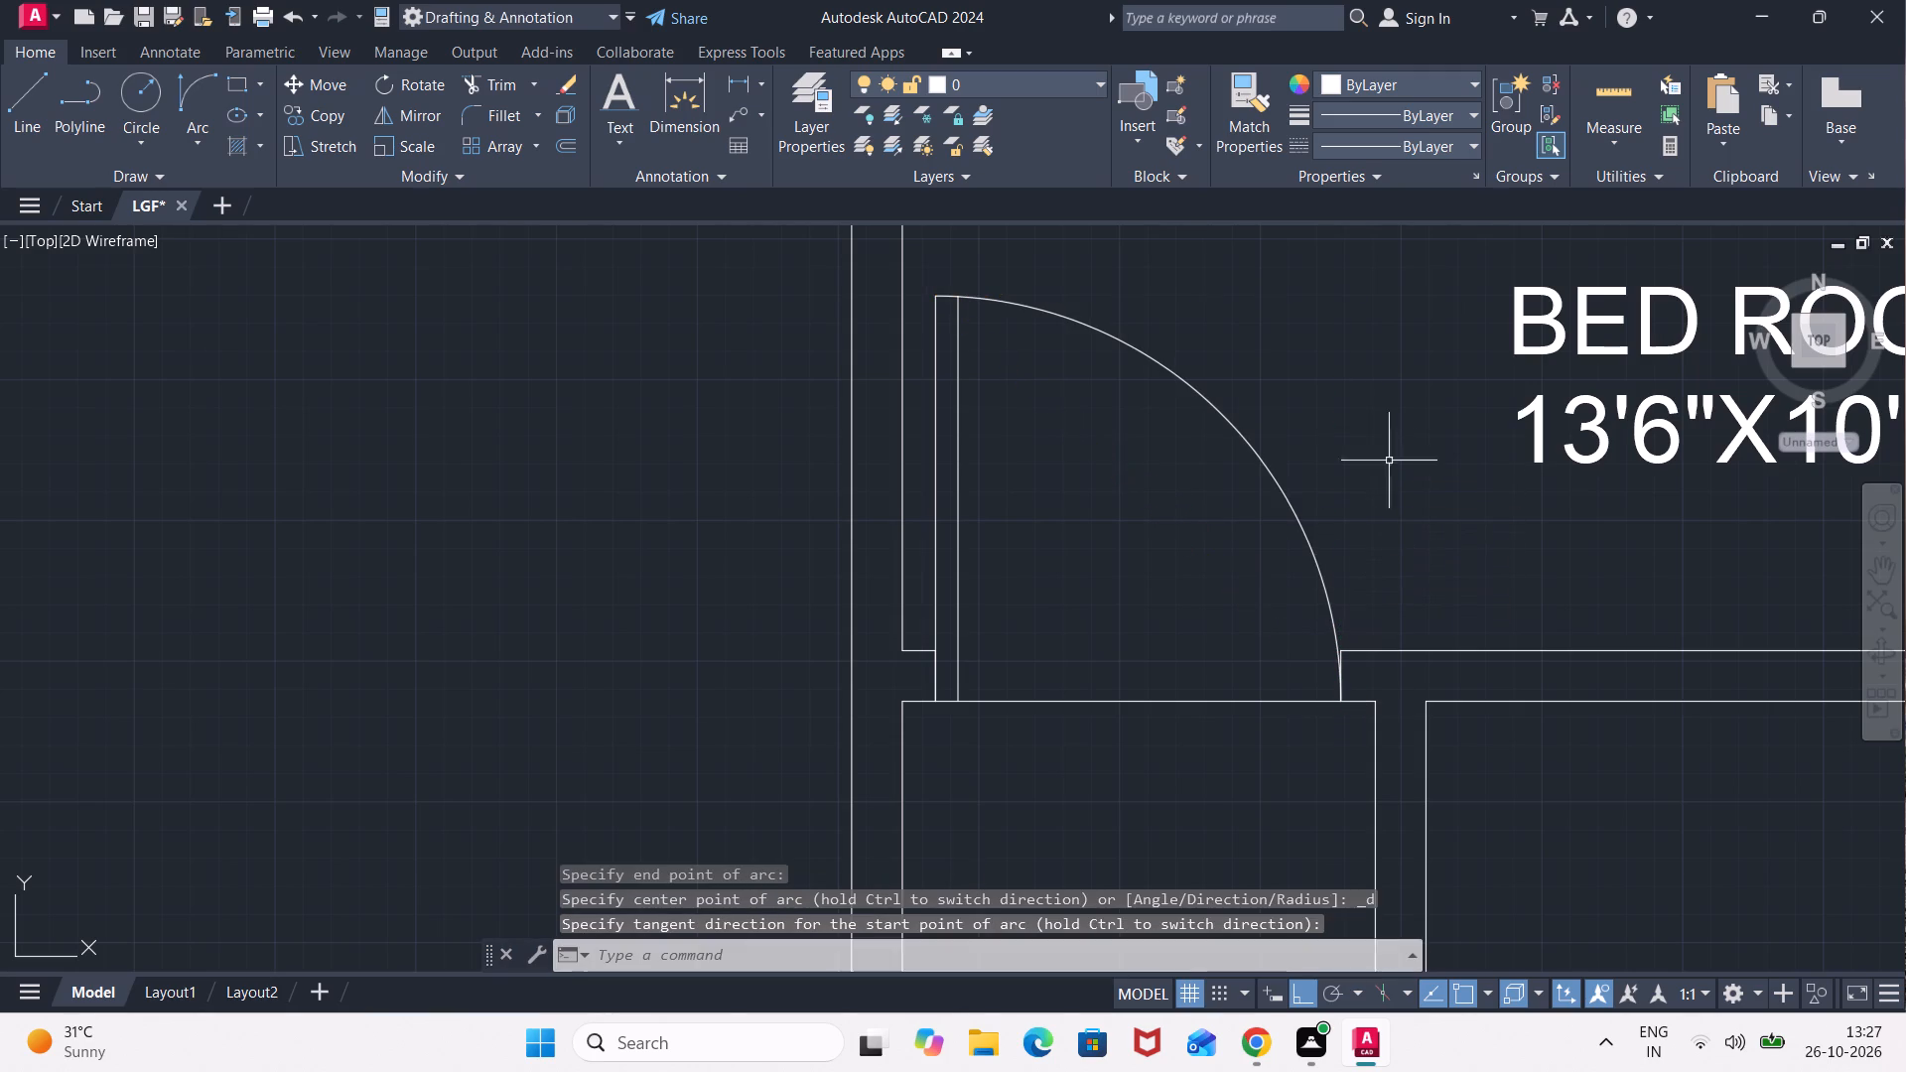
Open the "All blocks and items" drawing, leaving the missing font files without replacements.
{"action": "scroll", "coordinate": [1531, 580], "scroll_direction": "down", "scroll_amount": 4}
{"action": "middle_click_drag", "start_coordinate": [1609, 617], "coordinate": [1069, 609]}
{"action": "middle_click_drag", "start_coordinate": [1363, 663], "coordinate": [1235, 502]}
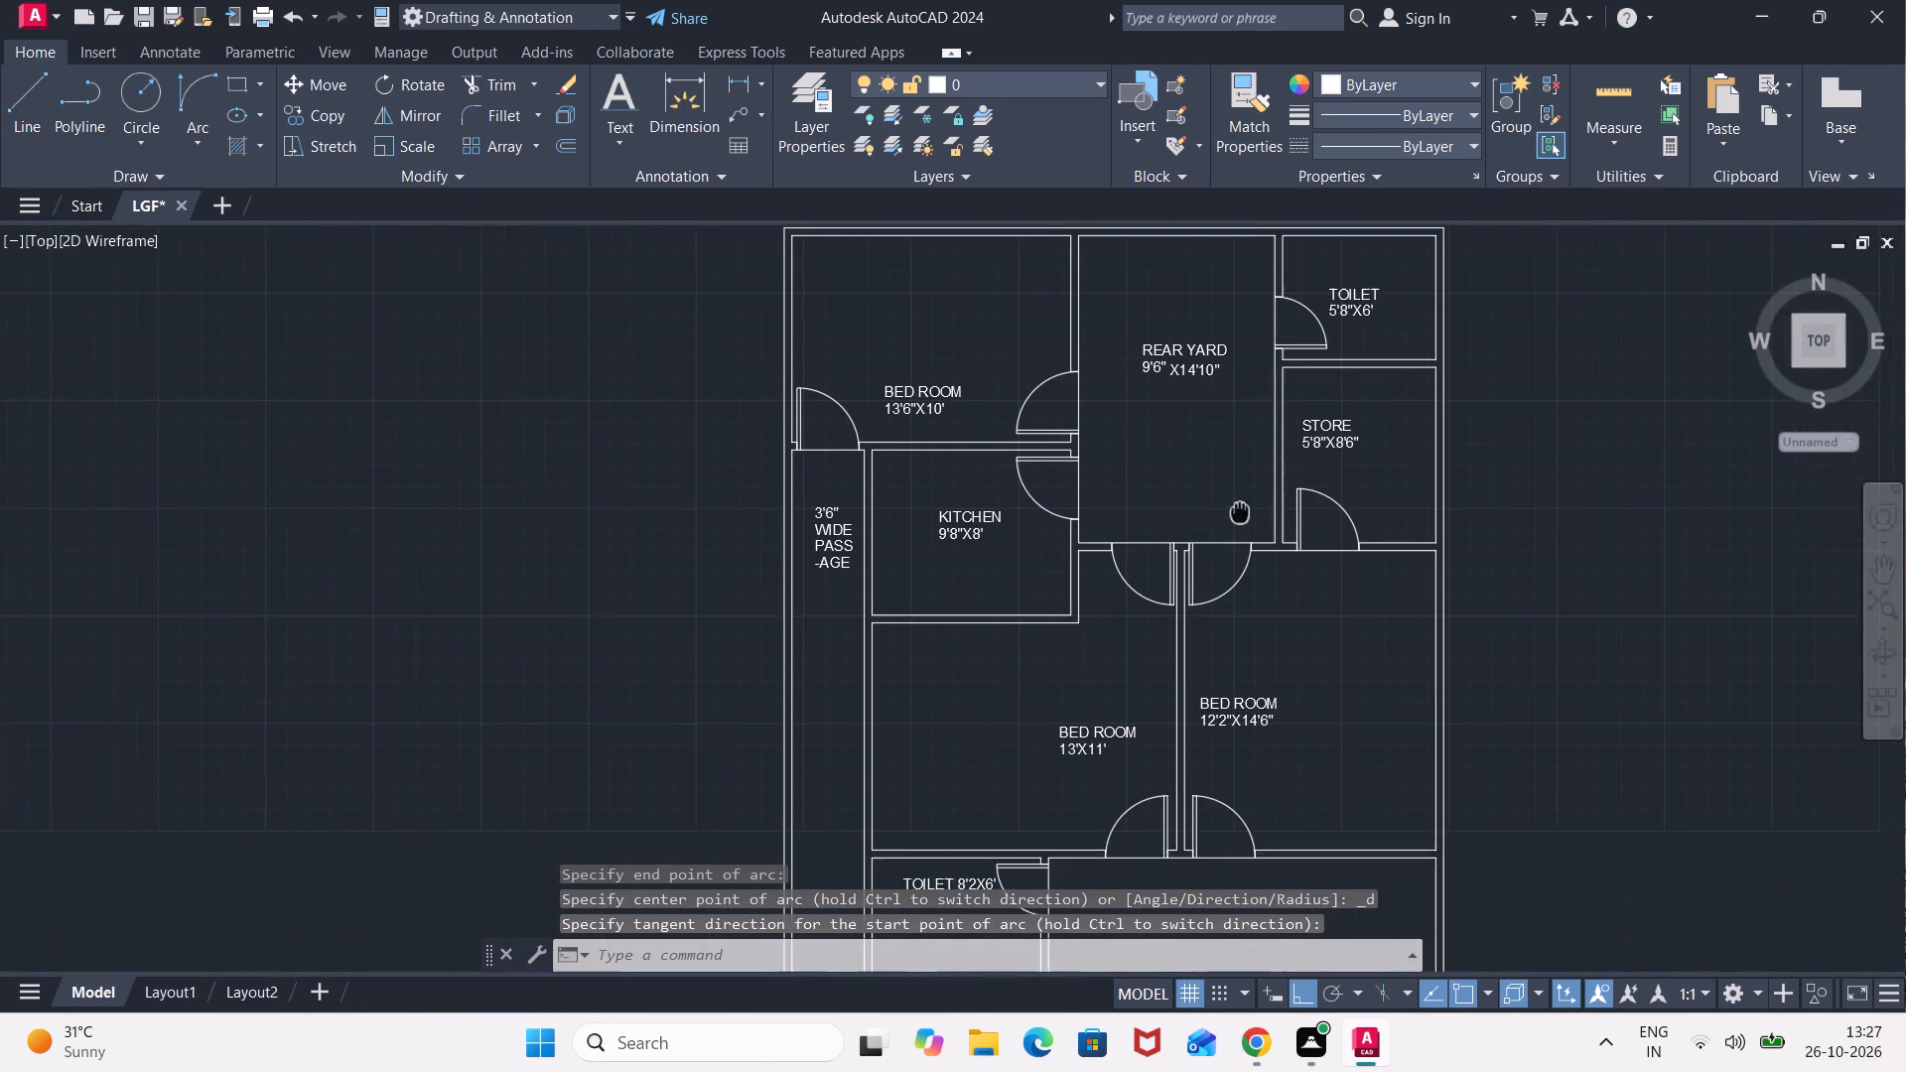
{"action": "middle_click_drag", "start_coordinate": [1235, 502], "coordinate": [1235, 501]}
{"action": "left_click", "coordinate": [35, 11]}
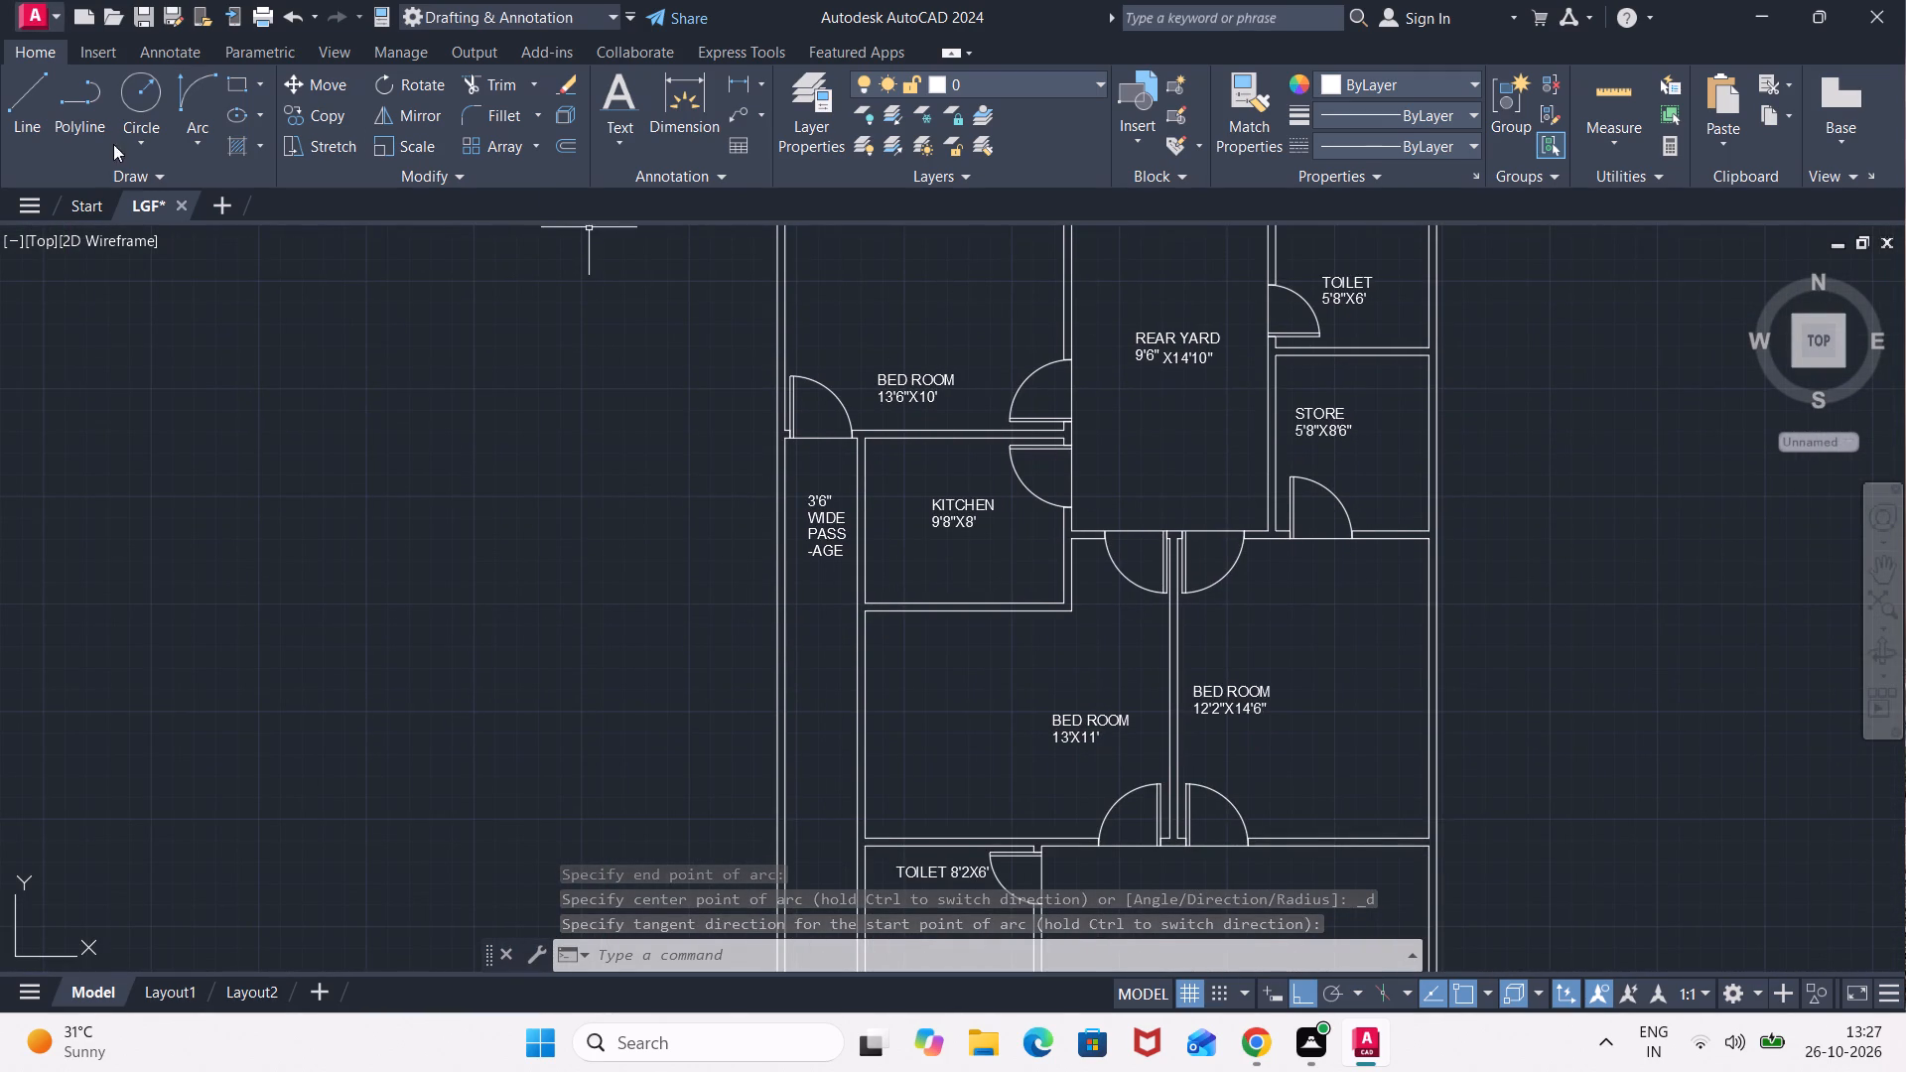
{"action": "left_click", "coordinate": [271, 217]}
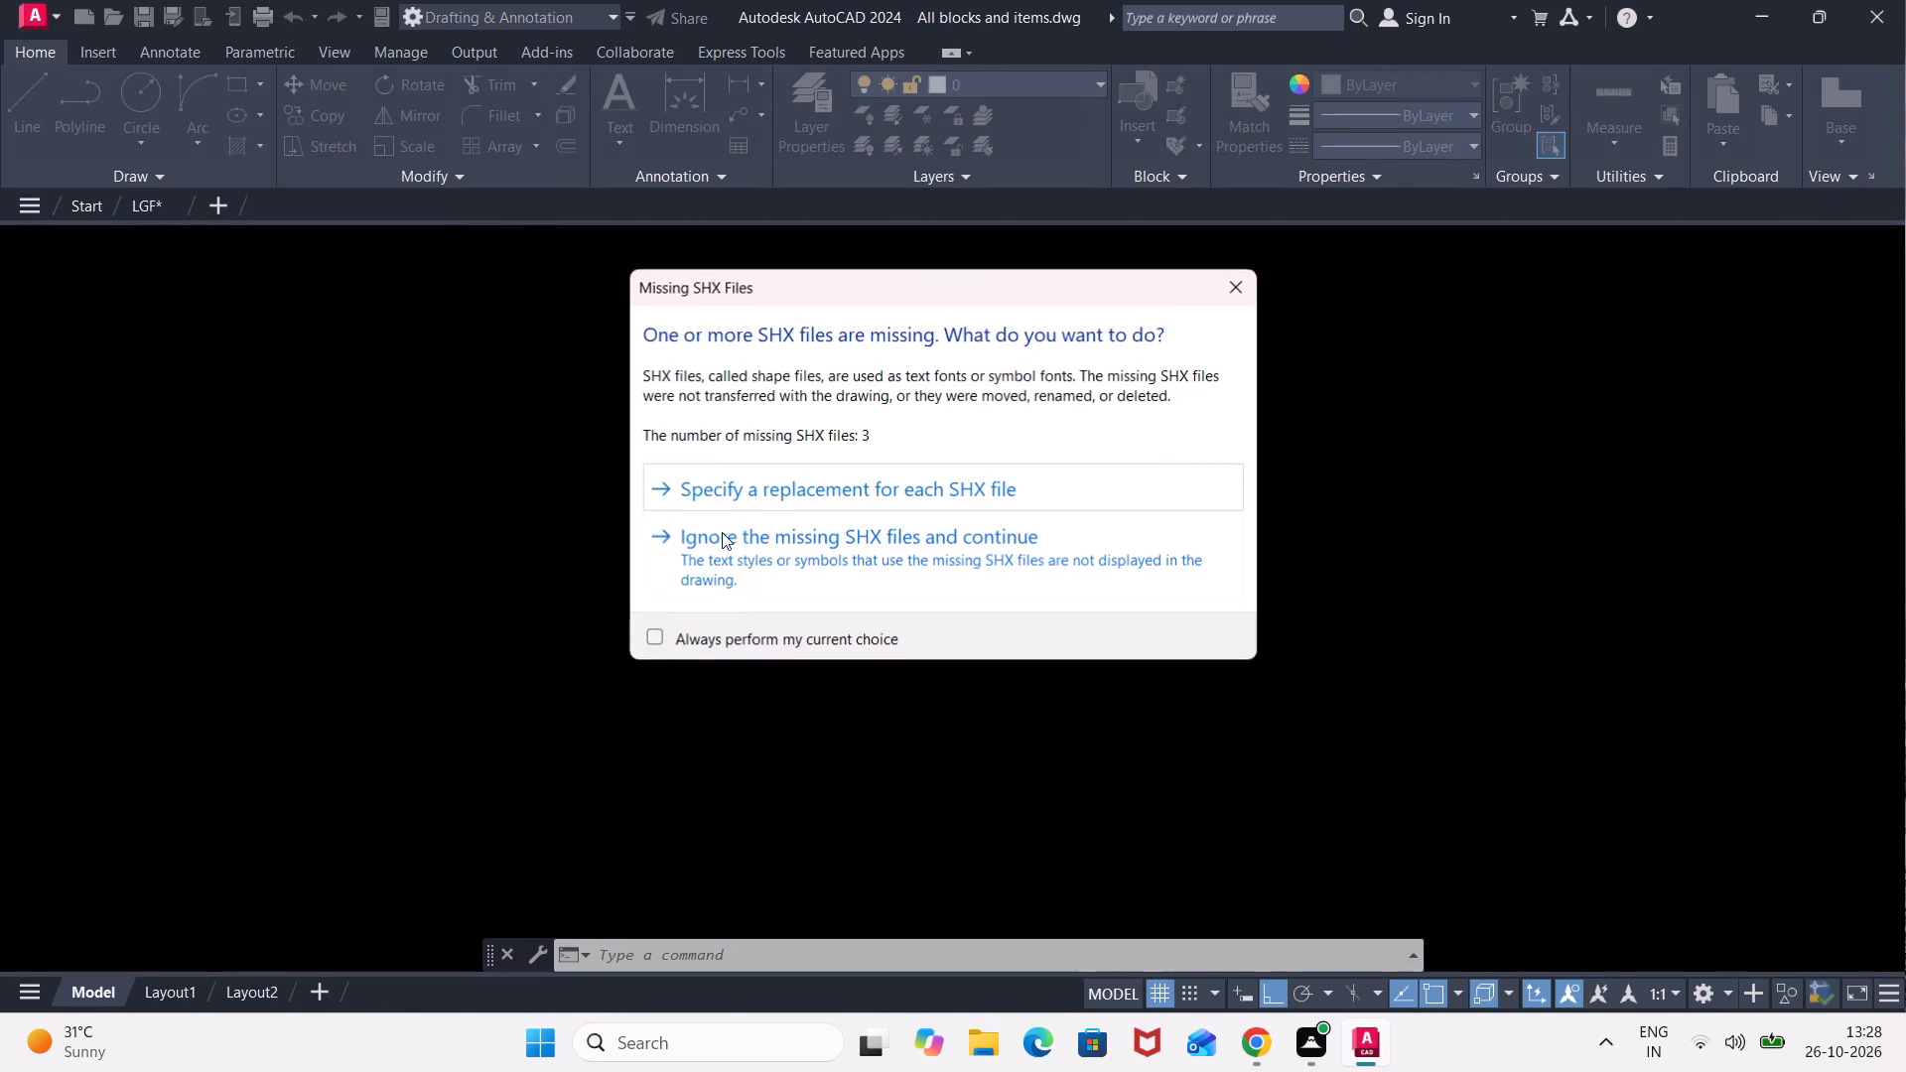
{"action": "scroll", "coordinate": [770, 536], "scroll_direction": "down", "scroll_amount": 1}
{"action": "left_click", "coordinate": [1225, 298]}
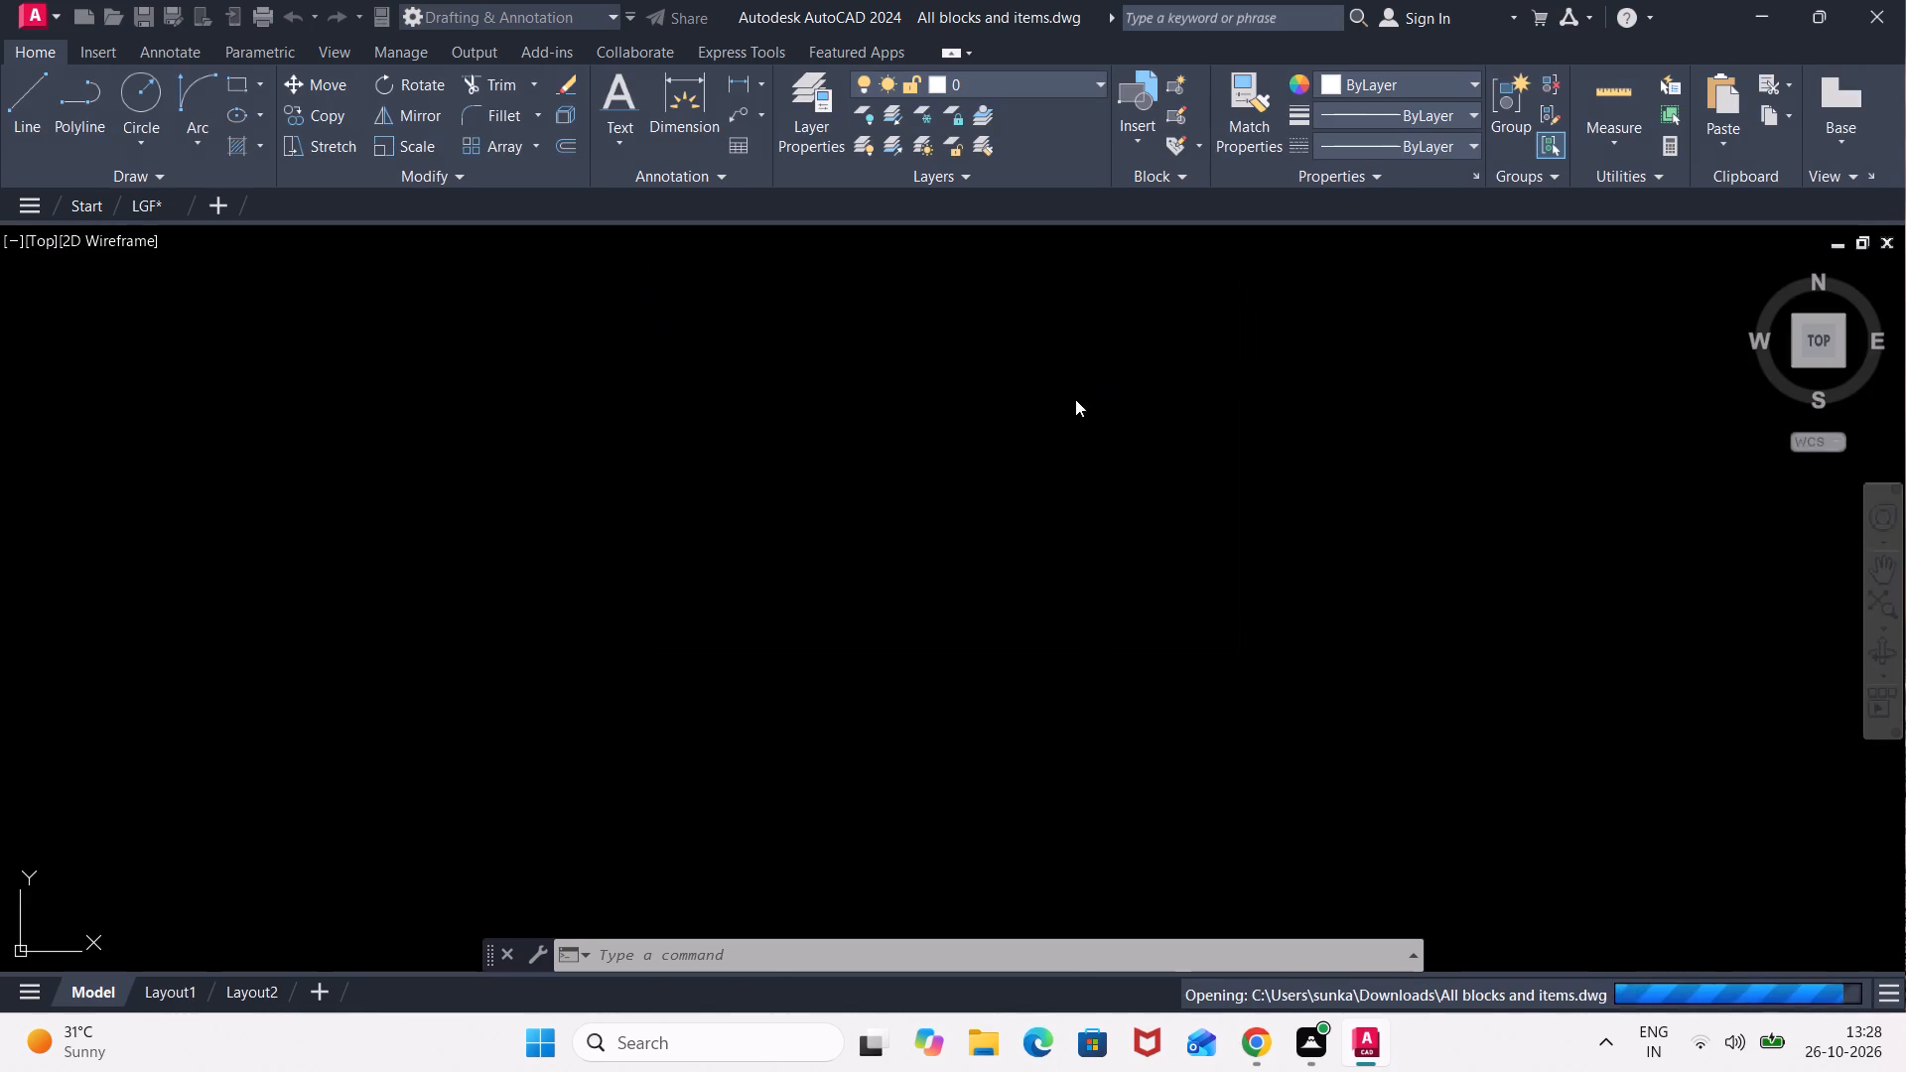
Copy the plan-view double bed with two bedside tables, the first item in the bed section of the block library.
{"action": "scroll", "coordinate": [1066, 502], "scroll_direction": "down", "scroll_amount": 4}
{"action": "scroll", "coordinate": [1410, 603], "scroll_direction": "down", "scroll_amount": 4}
{"action": "middle_click_drag", "start_coordinate": [1420, 609], "coordinate": [514, 291]}
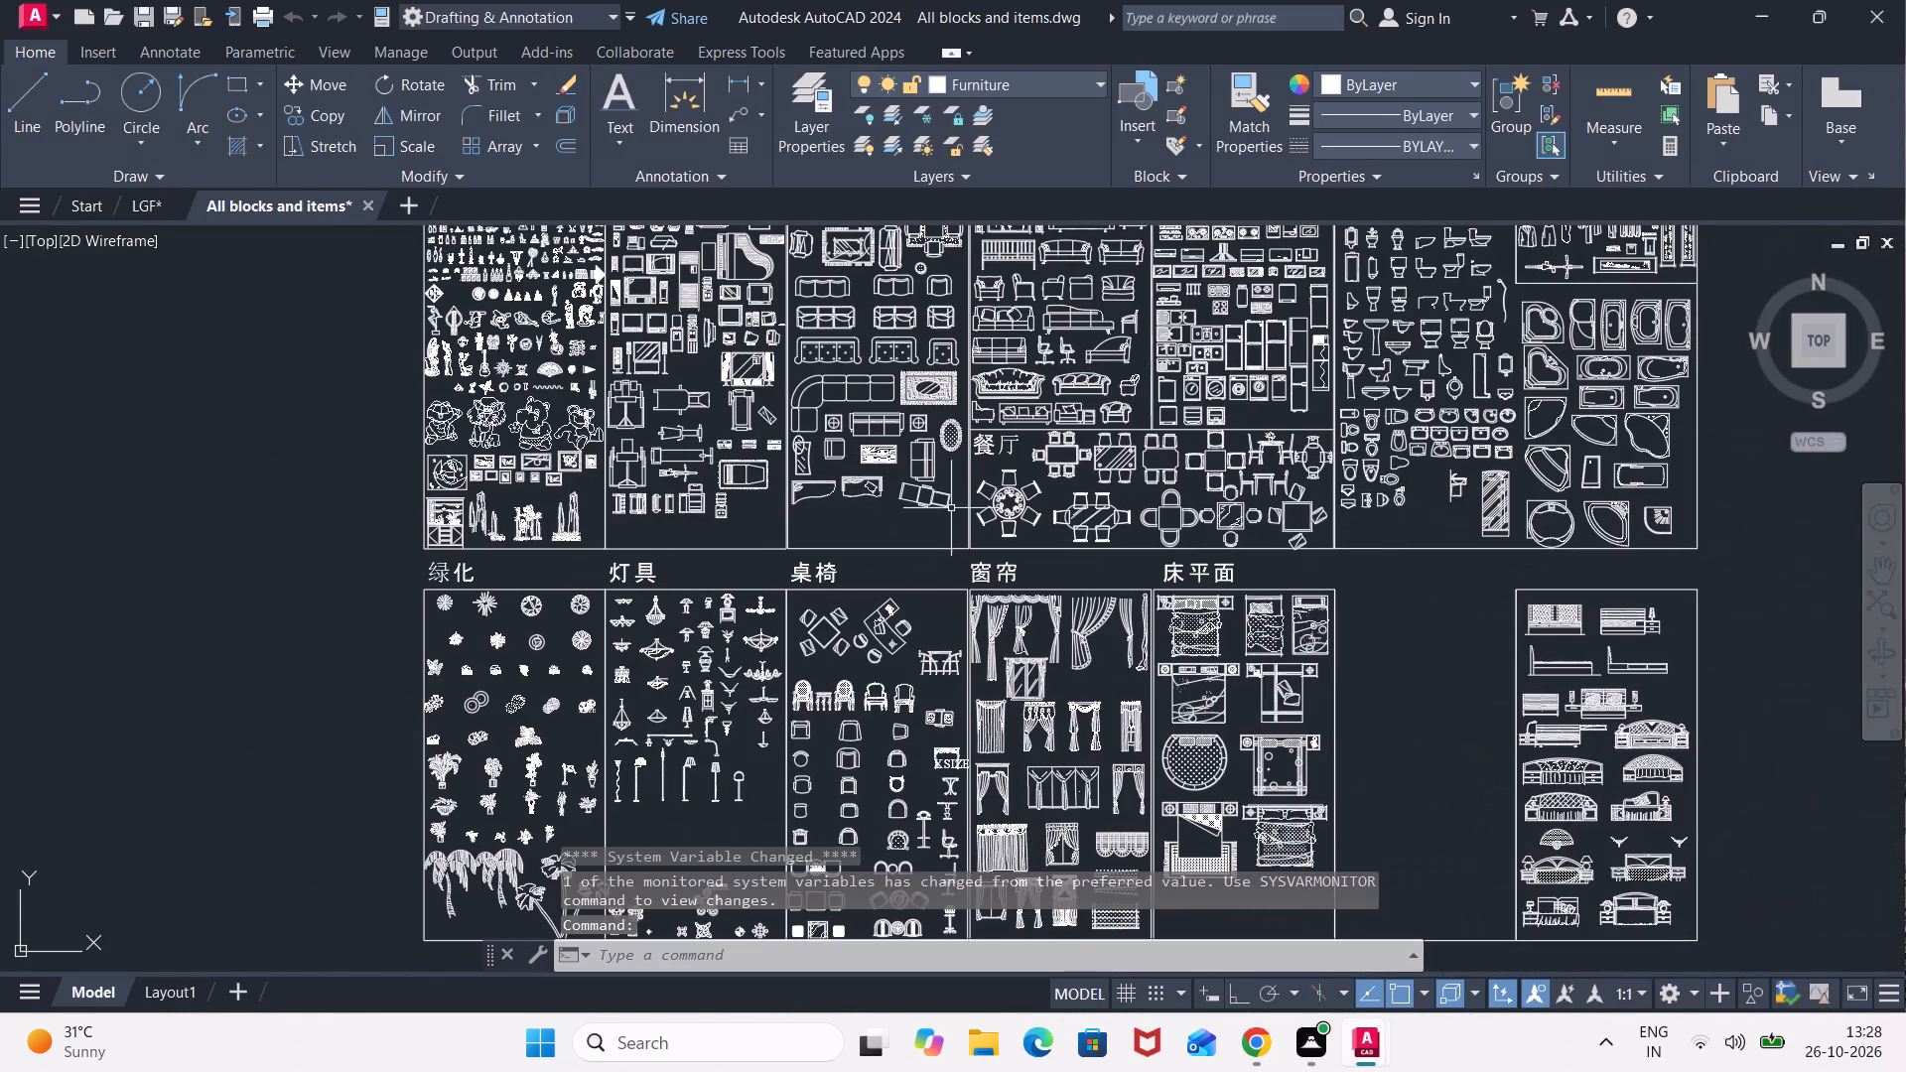
{"action": "middle_click_drag", "start_coordinate": [1187, 615], "coordinate": [996, 410]}
{"action": "scroll", "coordinate": [1010, 414], "scroll_direction": "up", "scroll_amount": 3}
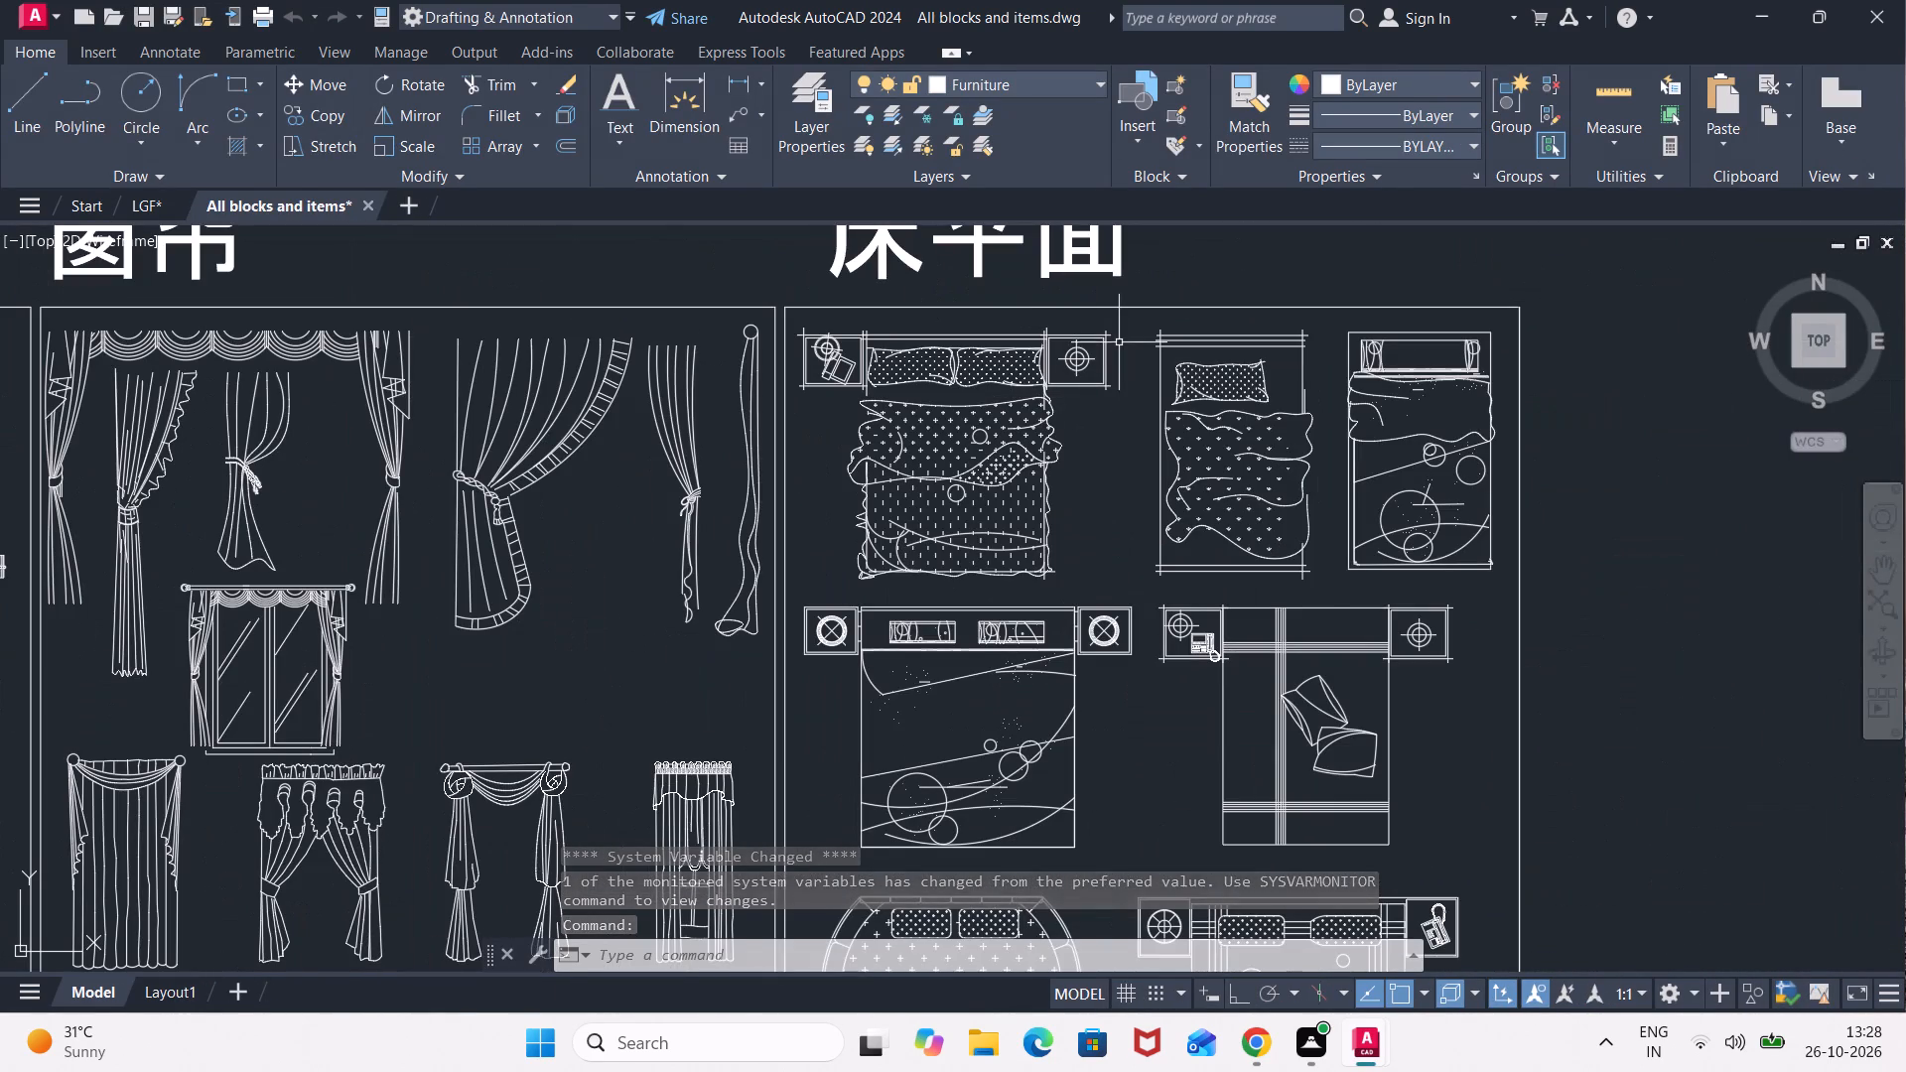
{"action": "left_click", "coordinate": [1119, 322]}
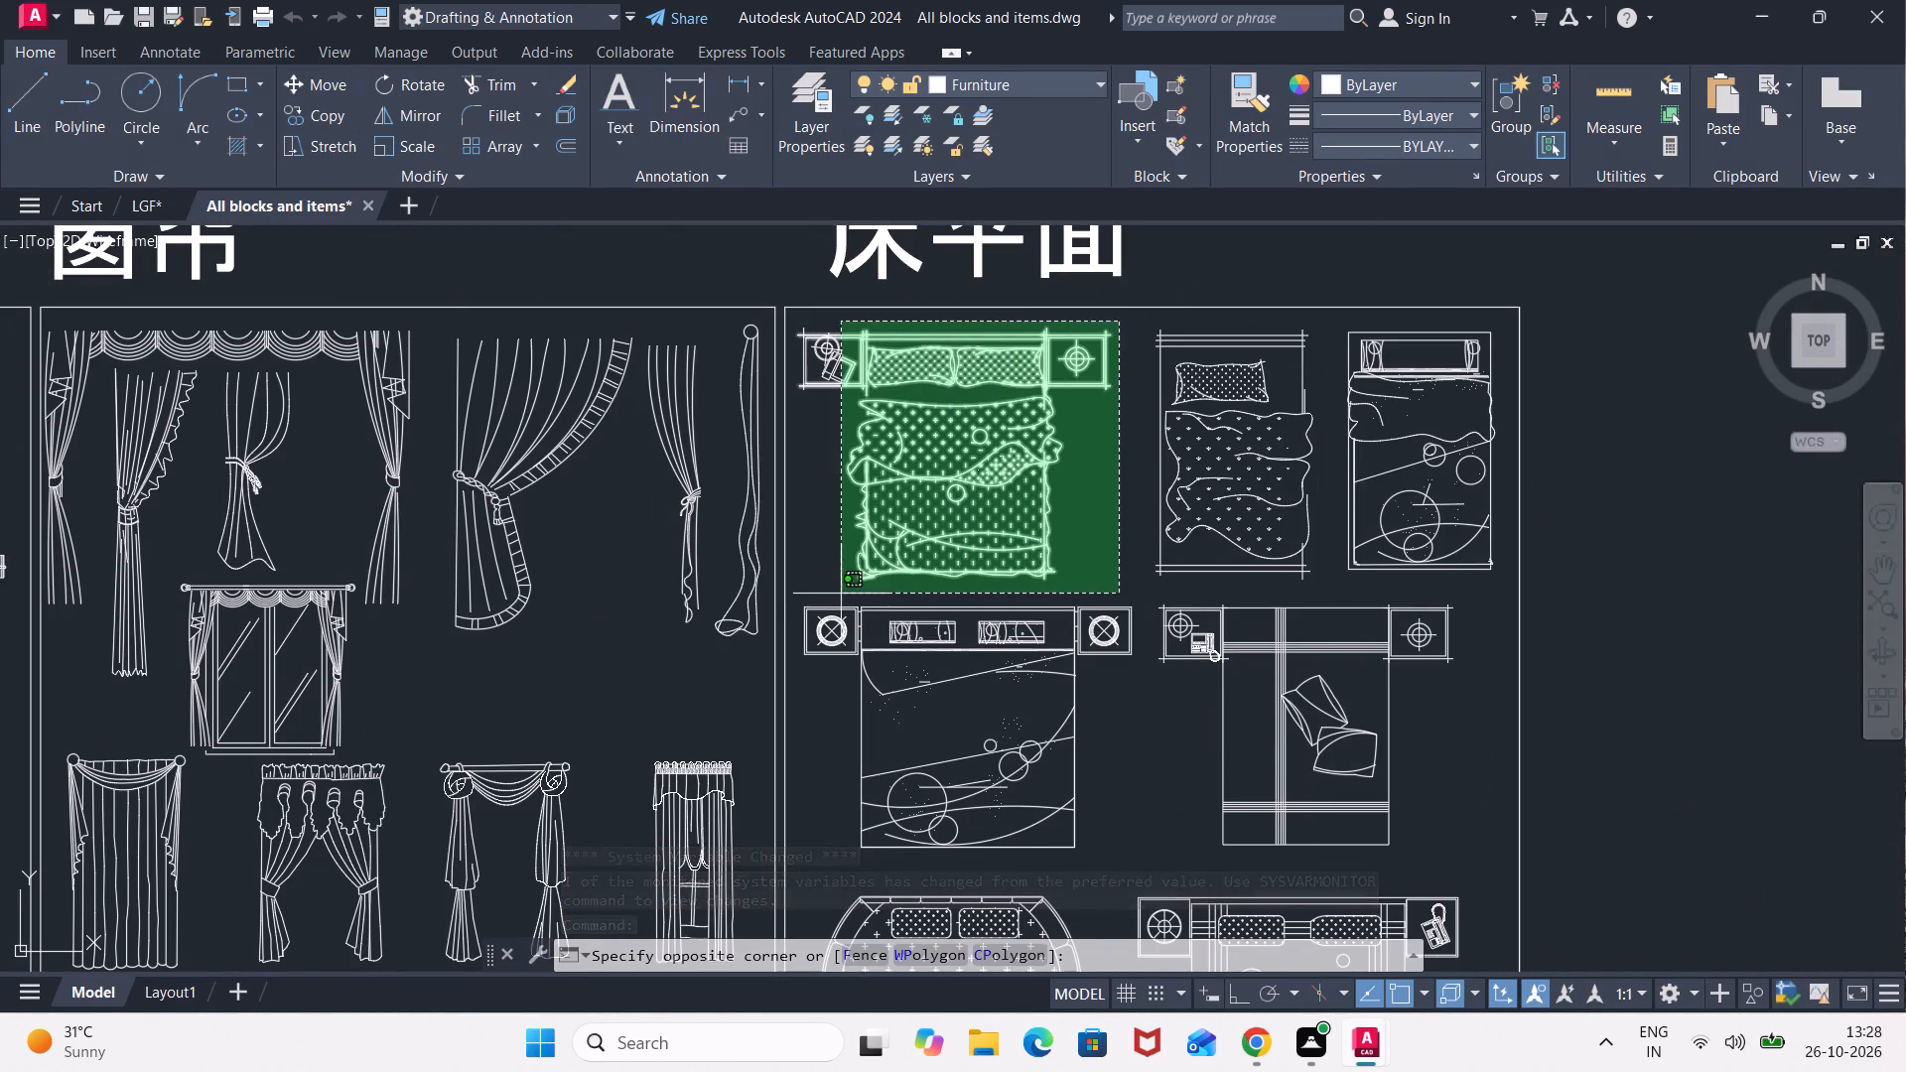
{"action": "left_click", "coordinate": [793, 595]}
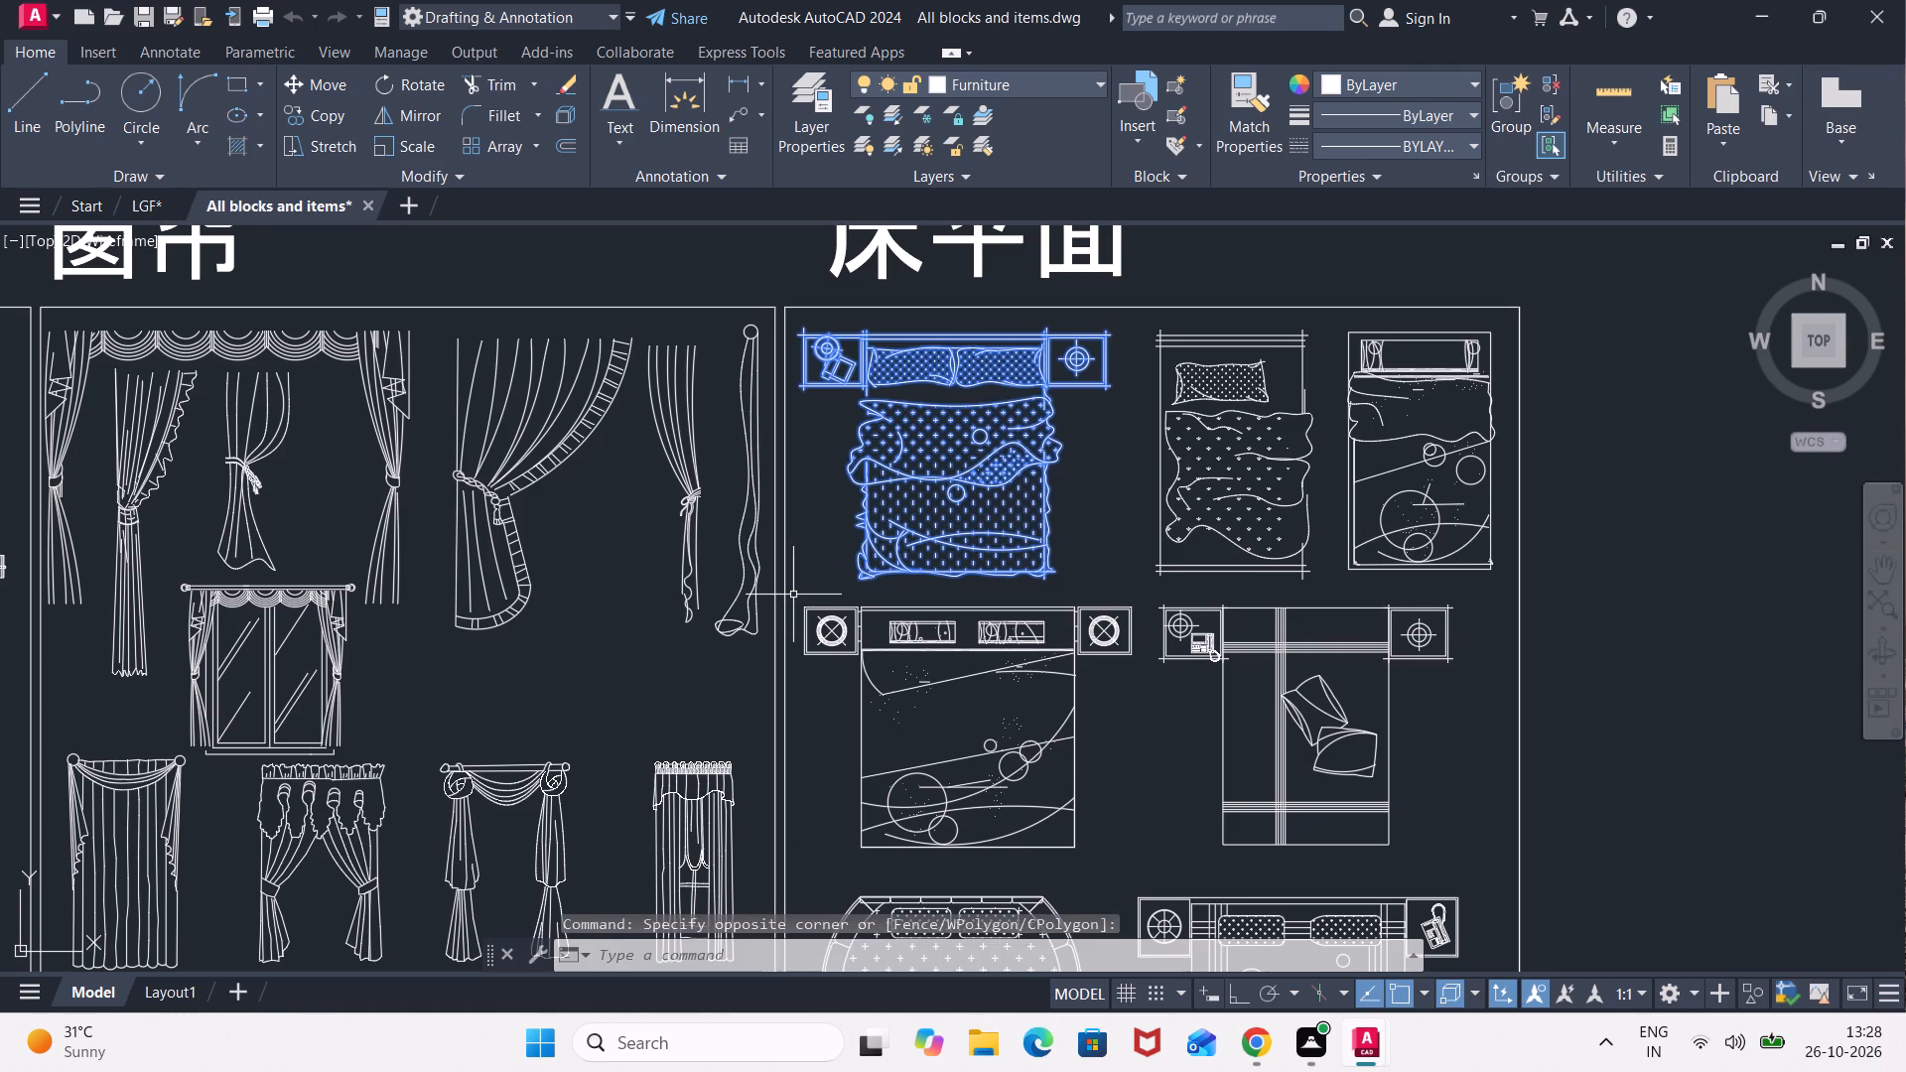
{"action": "key", "text": "ctrl+c"}
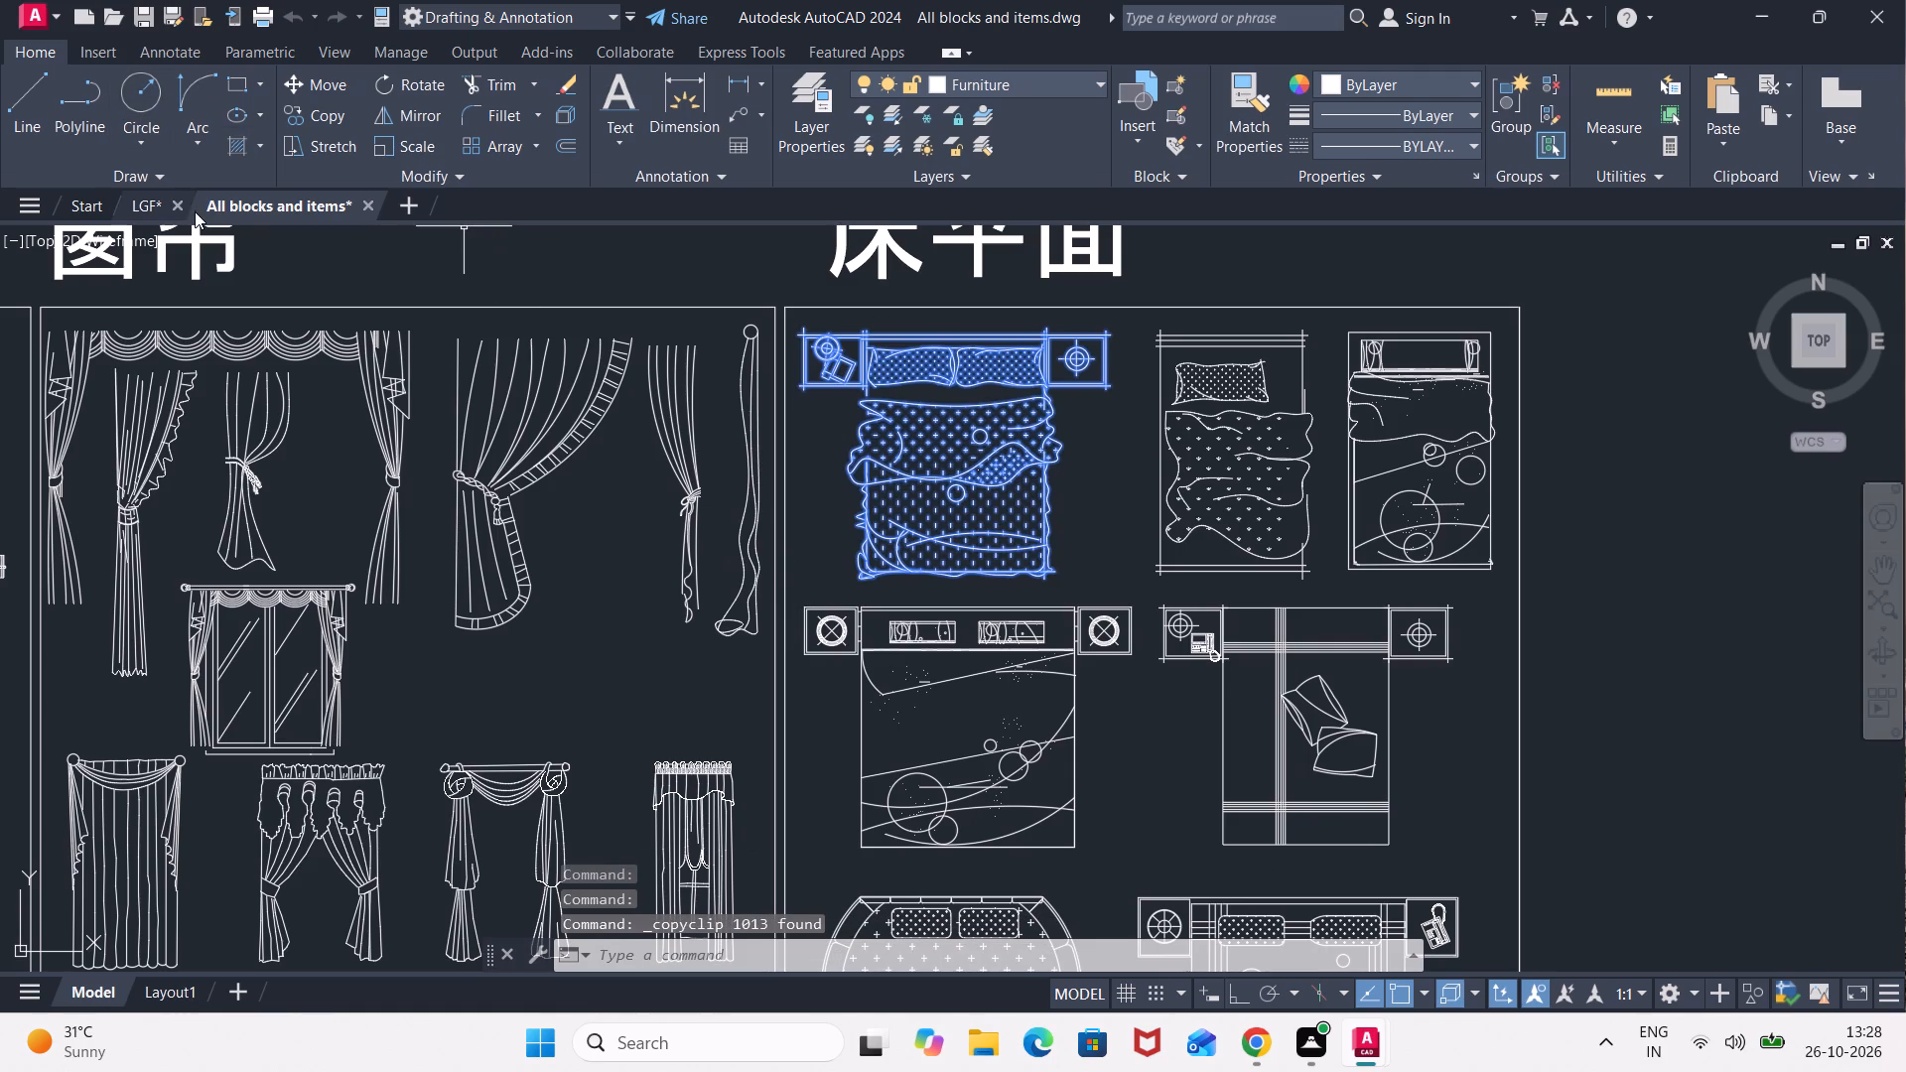
Paste the bed into the 13'6"X10' bedroom of the LGF drawing, with its headboard near the rear outer wall.
{"action": "left_click", "coordinate": [149, 204]}
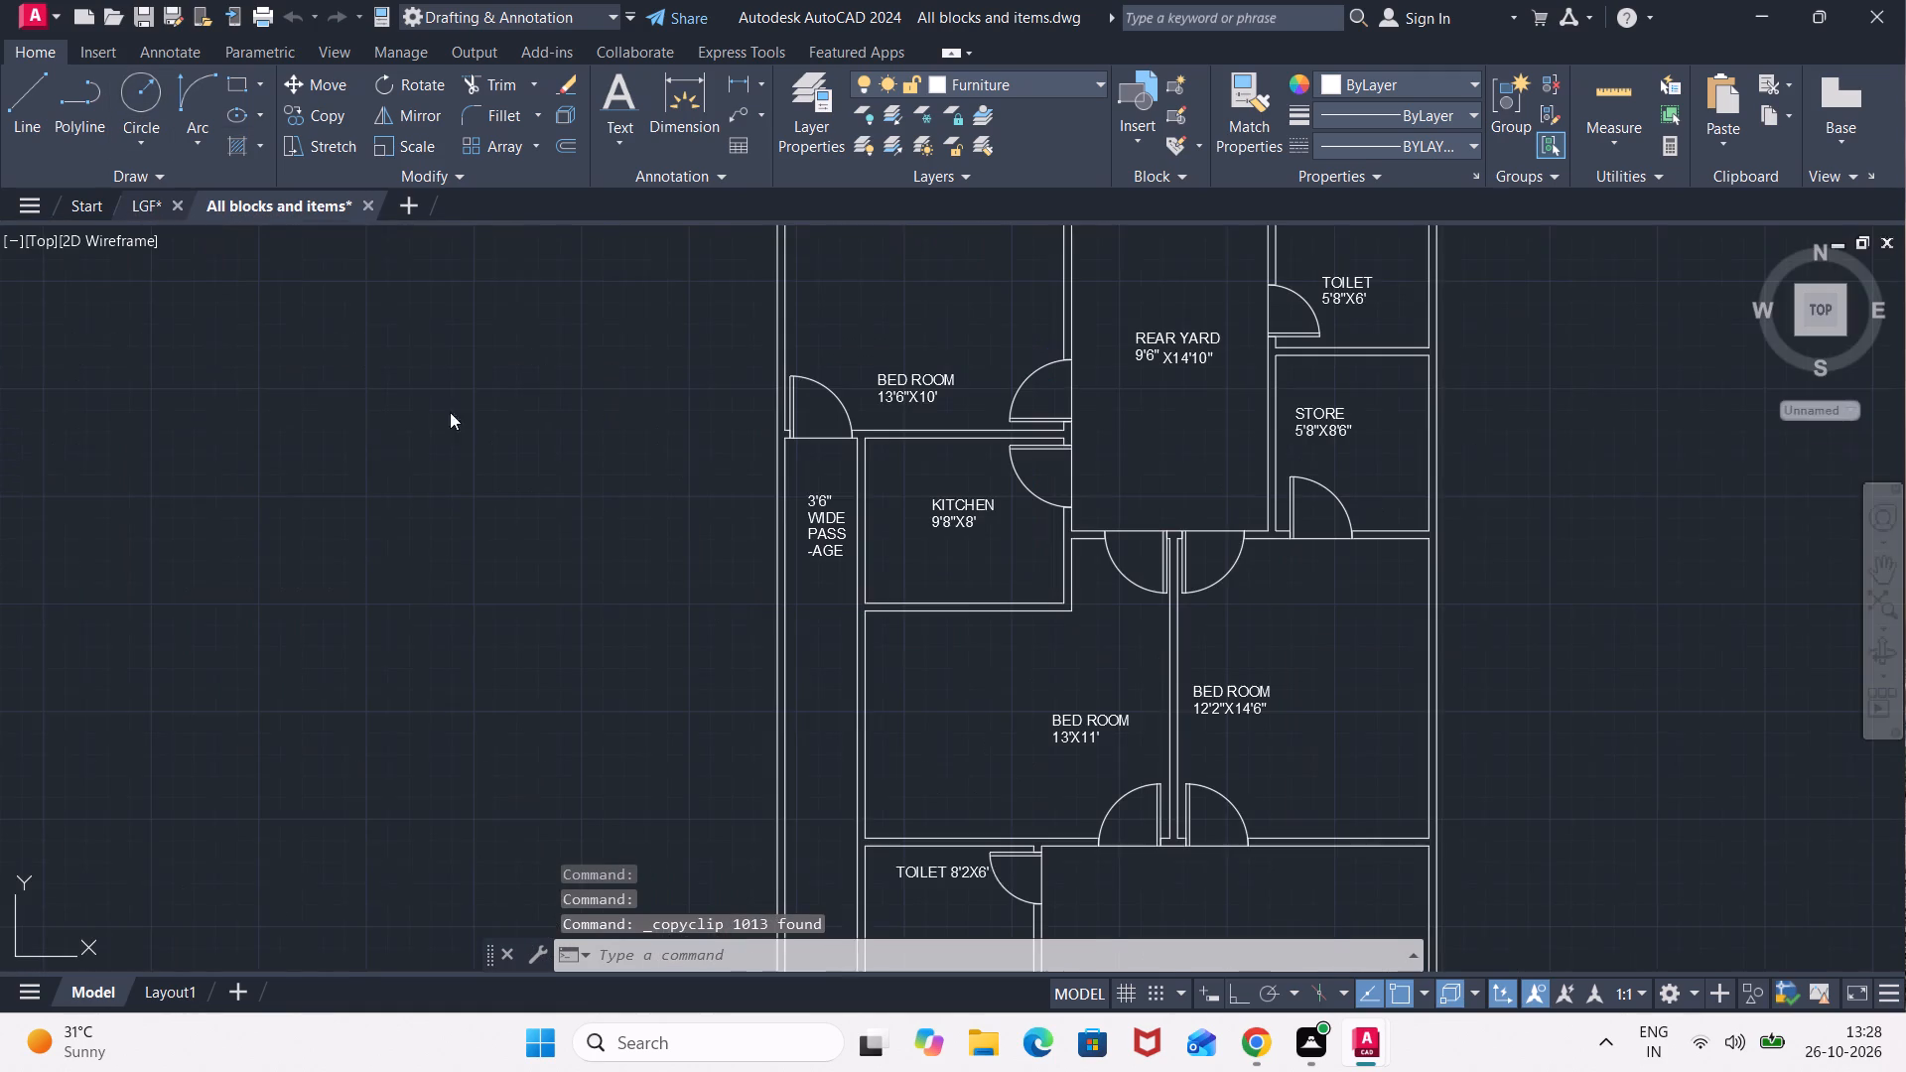
{"action": "middle_click_drag", "start_coordinate": [922, 334], "coordinate": [945, 532]}
{"action": "left_click", "coordinate": [928, 519]}
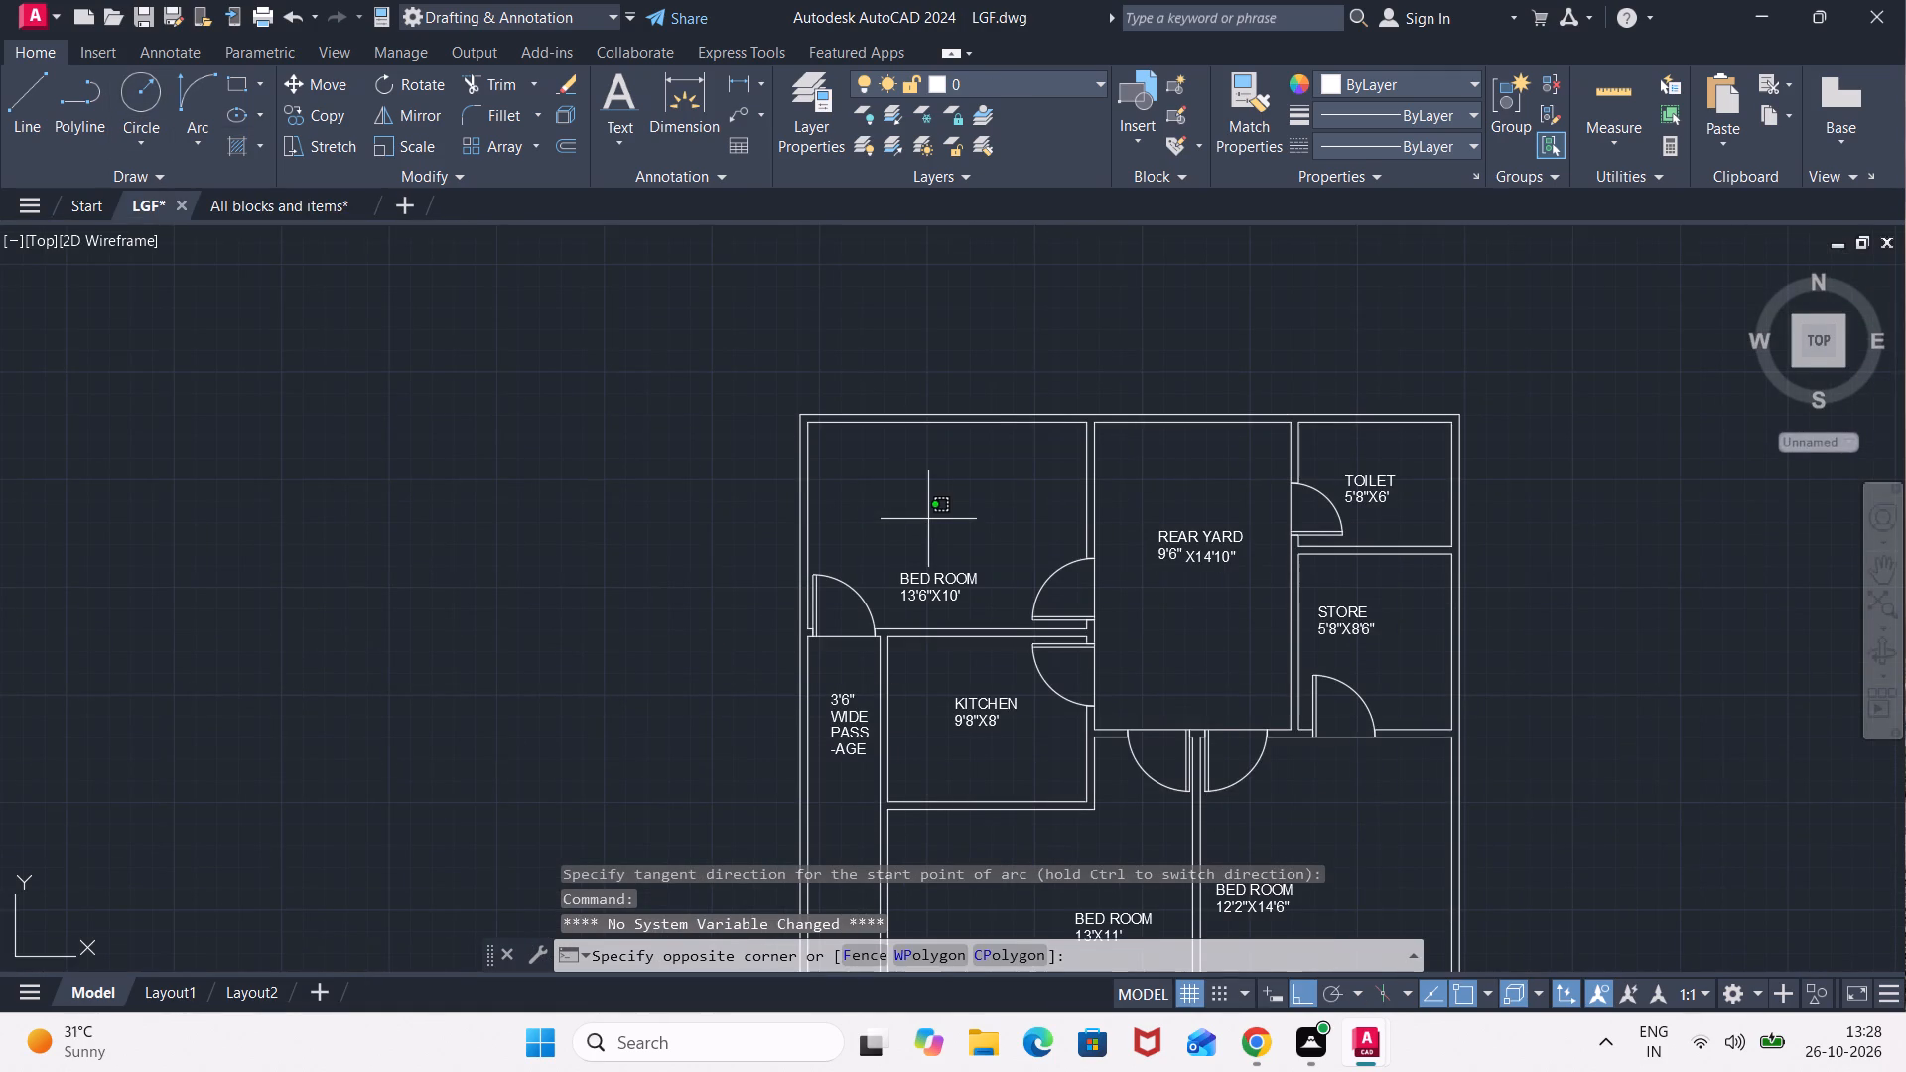
{"action": "key", "text": "ctrl+v"}
{"action": "scroll", "coordinate": [864, 568], "scroll_direction": "up", "scroll_amount": 2}
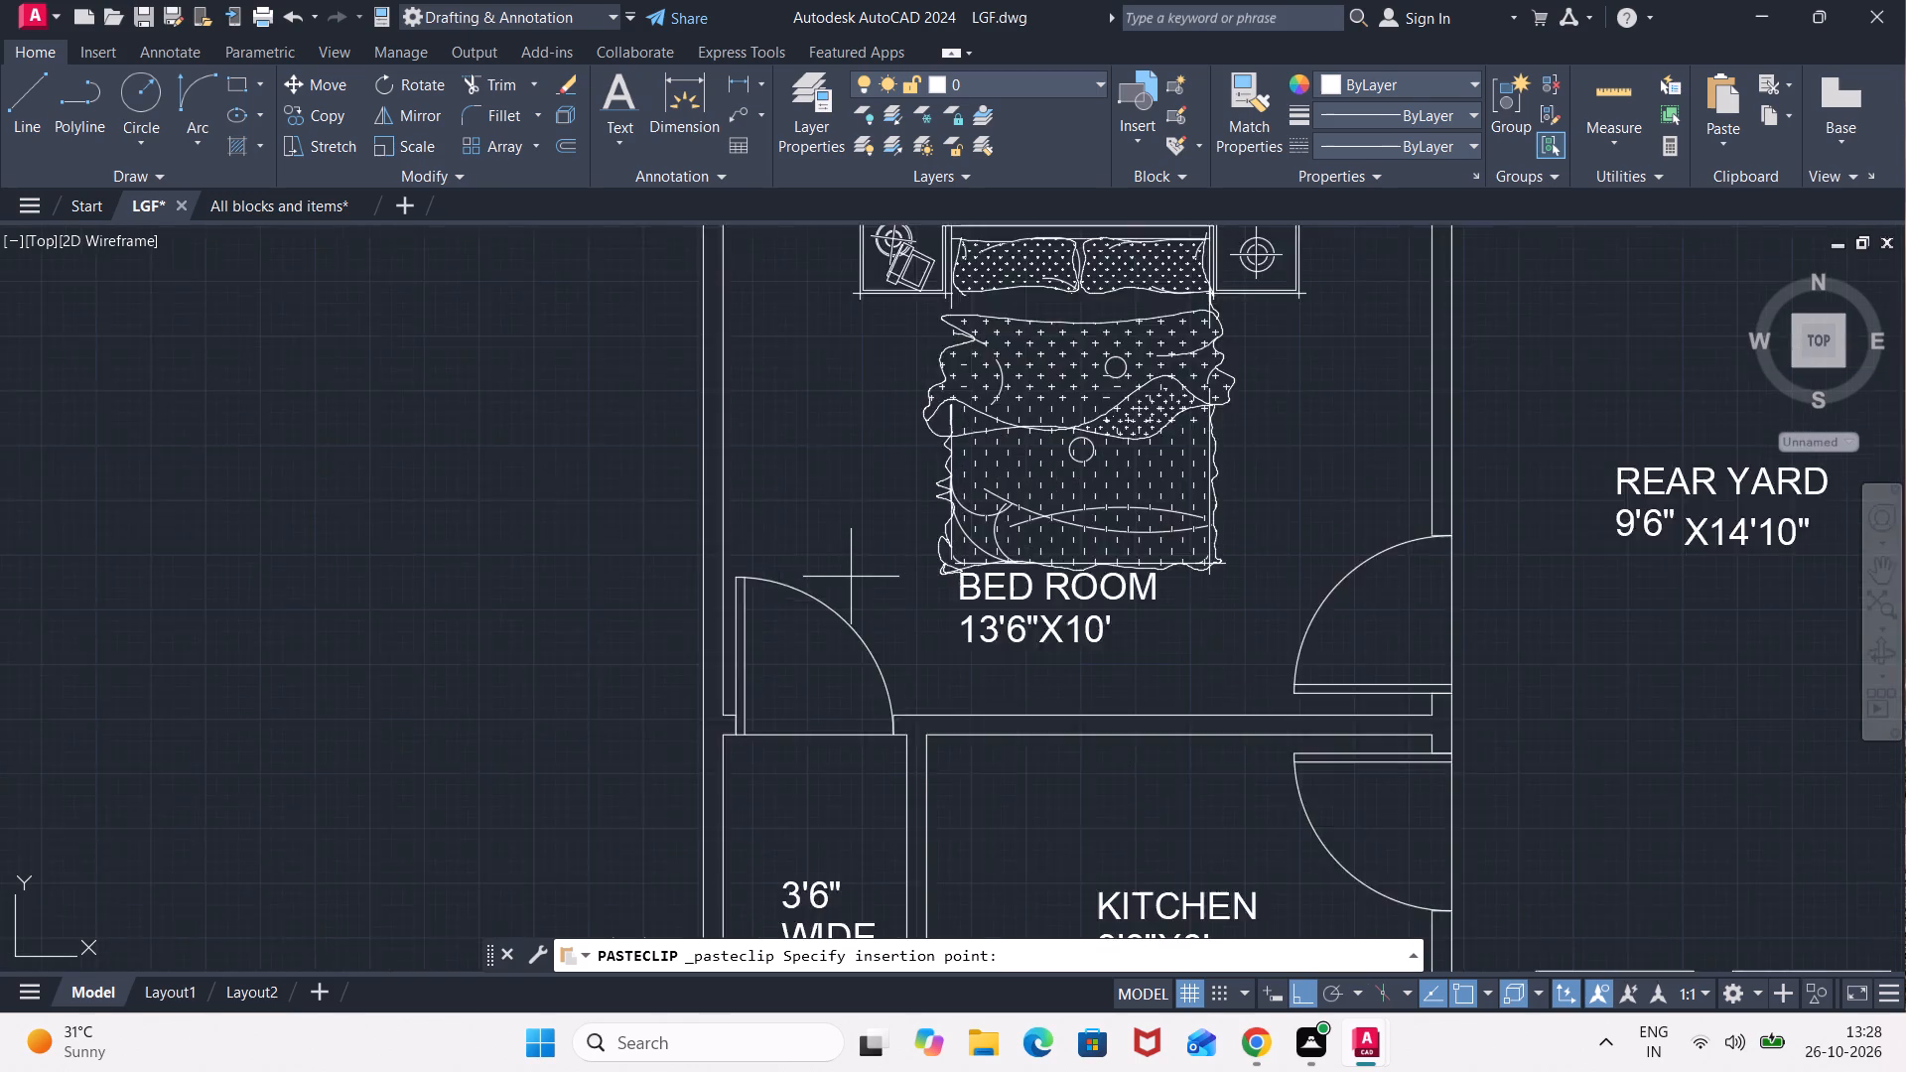
{"action": "scroll", "coordinate": [851, 577], "scroll_direction": "up", "scroll_amount": 1}
{"action": "middle_click_drag", "start_coordinate": [851, 577], "coordinate": [836, 762]}
{"action": "scroll", "coordinate": [848, 725], "scroll_direction": "down", "scroll_amount": 2}
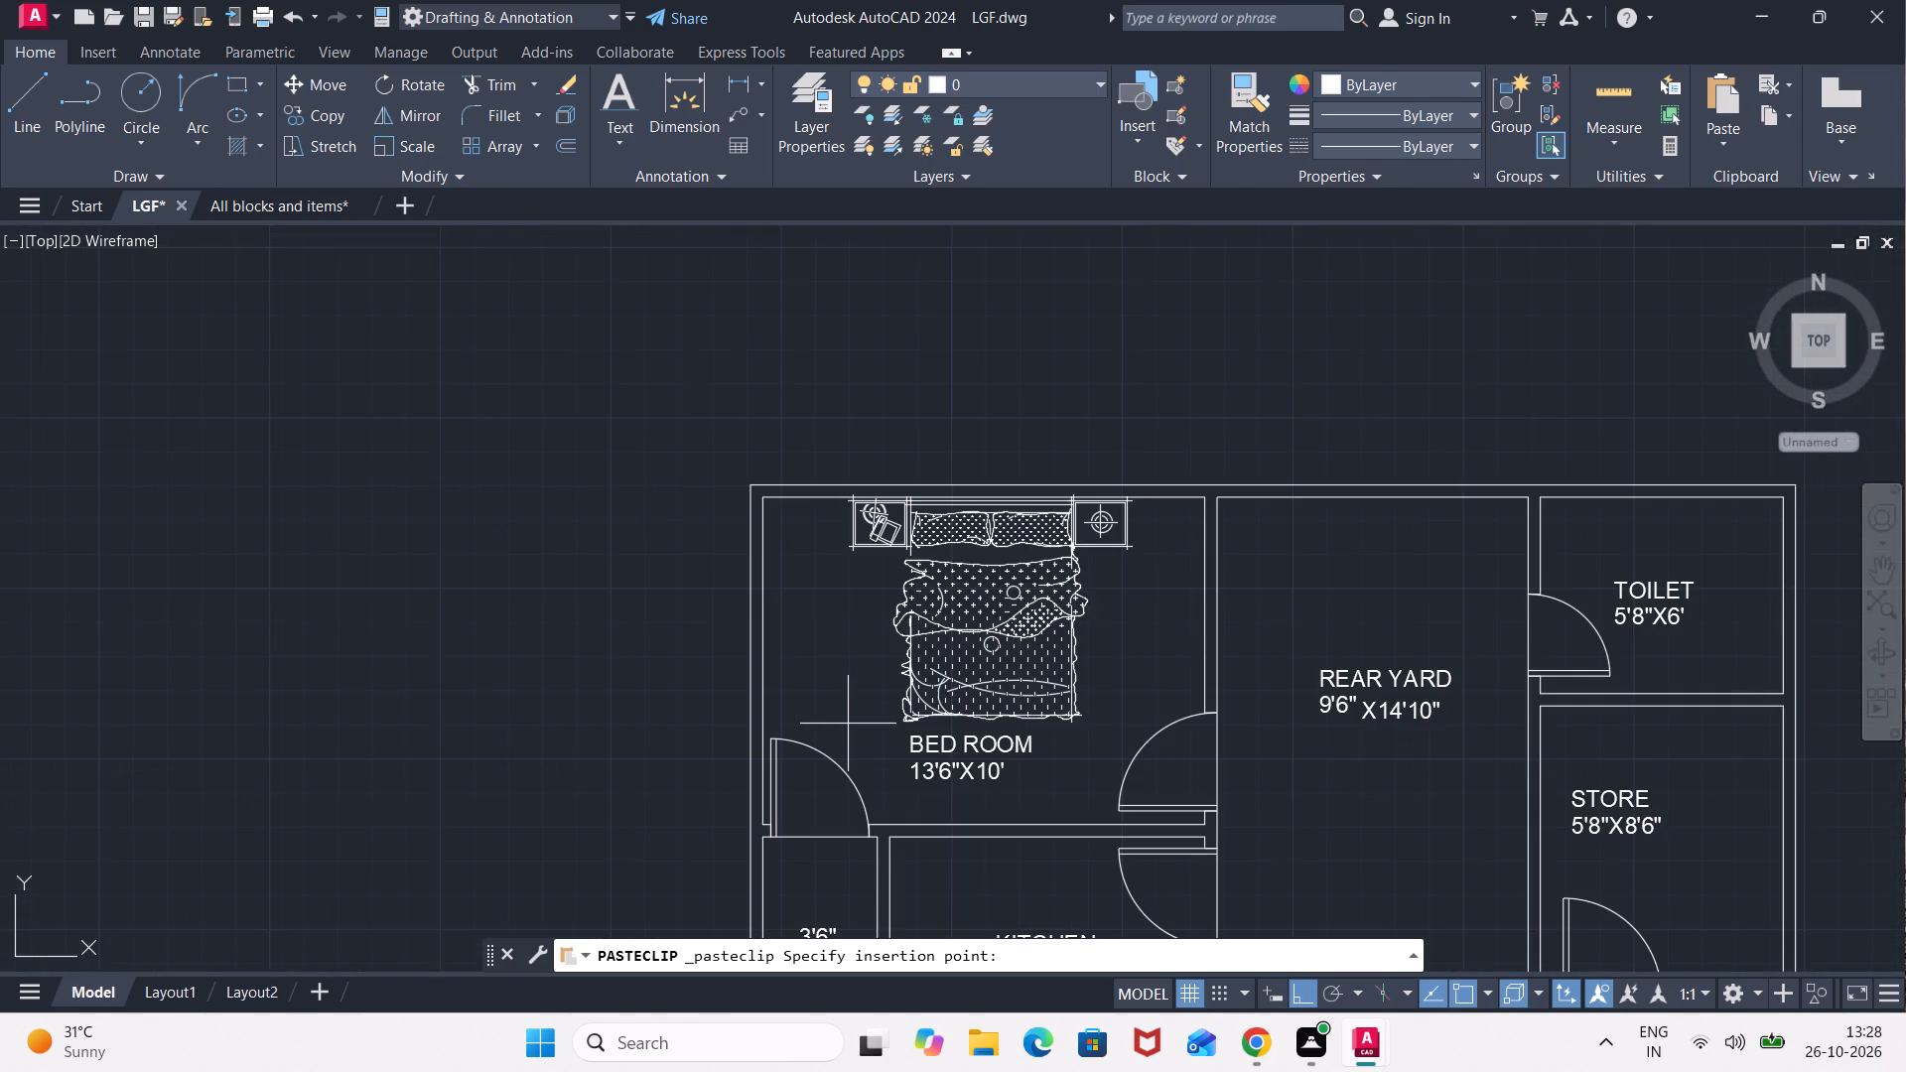
{"action": "scroll", "coordinate": [847, 730], "scroll_direction": "up", "scroll_amount": 1}
{"action": "left_click", "coordinate": [842, 735]}
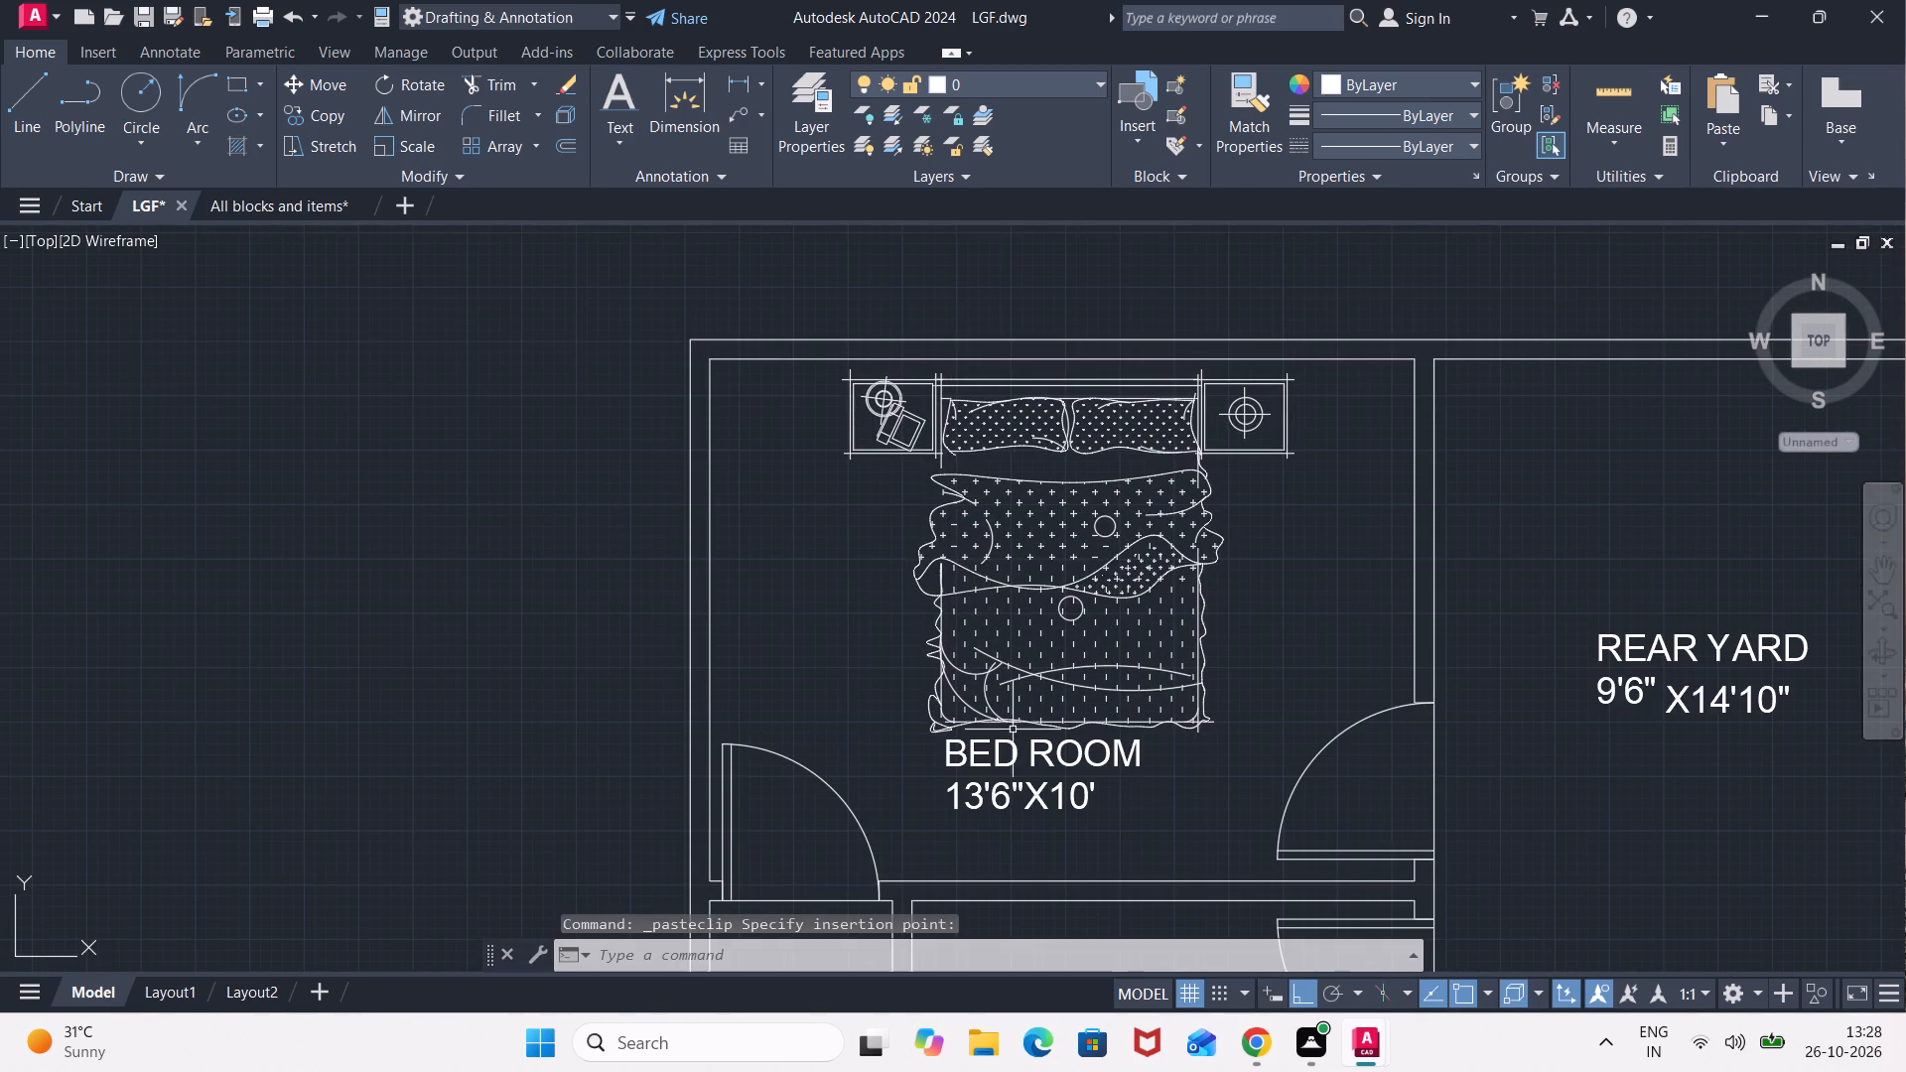
Paste the same bed into the 13'X11' bedroom and the 12'2"X14'6" bedroom.
{"action": "scroll", "coordinate": [1463, 735], "scroll_direction": "down", "scroll_amount": 2}
{"action": "middle_click_drag", "start_coordinate": [1508, 731], "coordinate": [1222, 279]}
{"action": "middle_click_drag", "start_coordinate": [1128, 587], "coordinate": [1186, 454]}
{"action": "key", "text": "ctrl+v"}
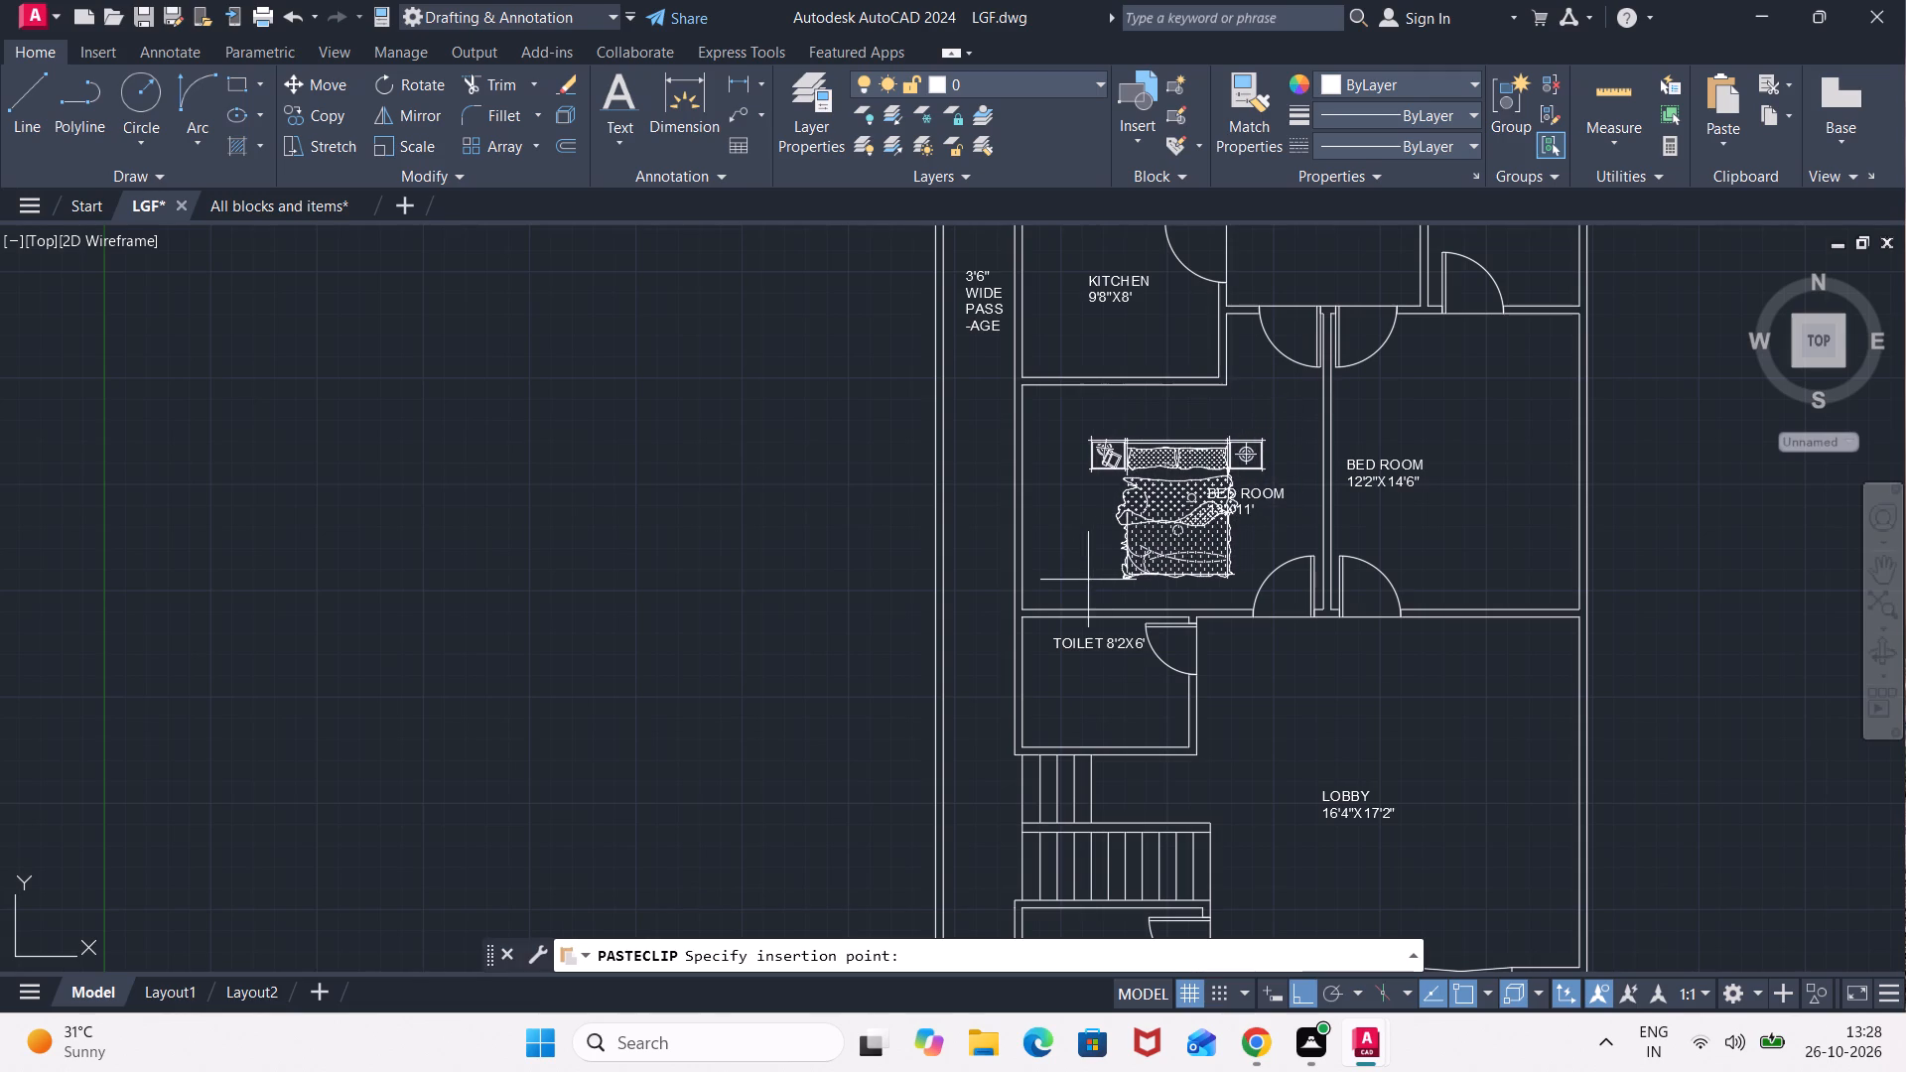
{"action": "left_click", "coordinate": [1038, 551]}
{"action": "key", "text": "ctrl+v"}
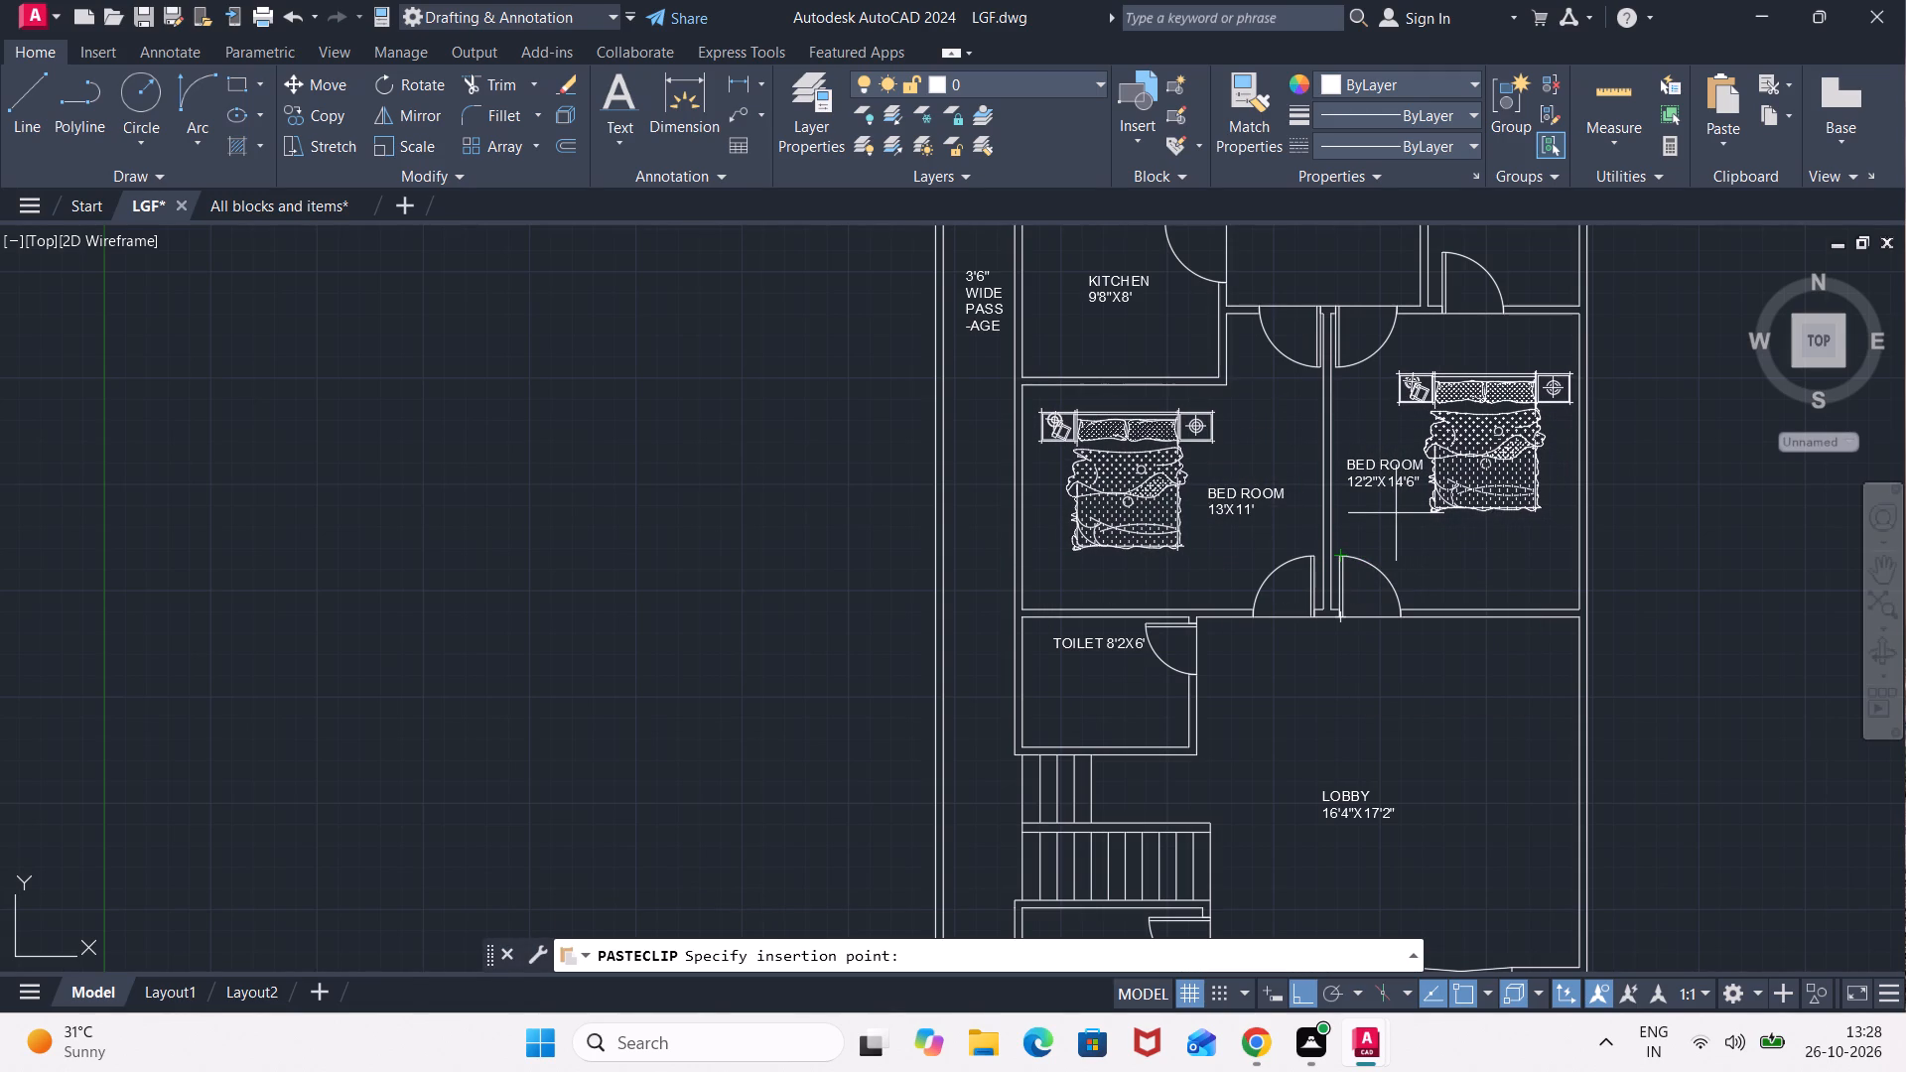
{"action": "left_click", "coordinate": [1396, 513]}
Copy a front-view toilet with a cistern from the sanitary section of the "All blocks and items" drawing.
{"action": "middle_click_drag", "start_coordinate": [1401, 693], "coordinate": [1202, 277]}
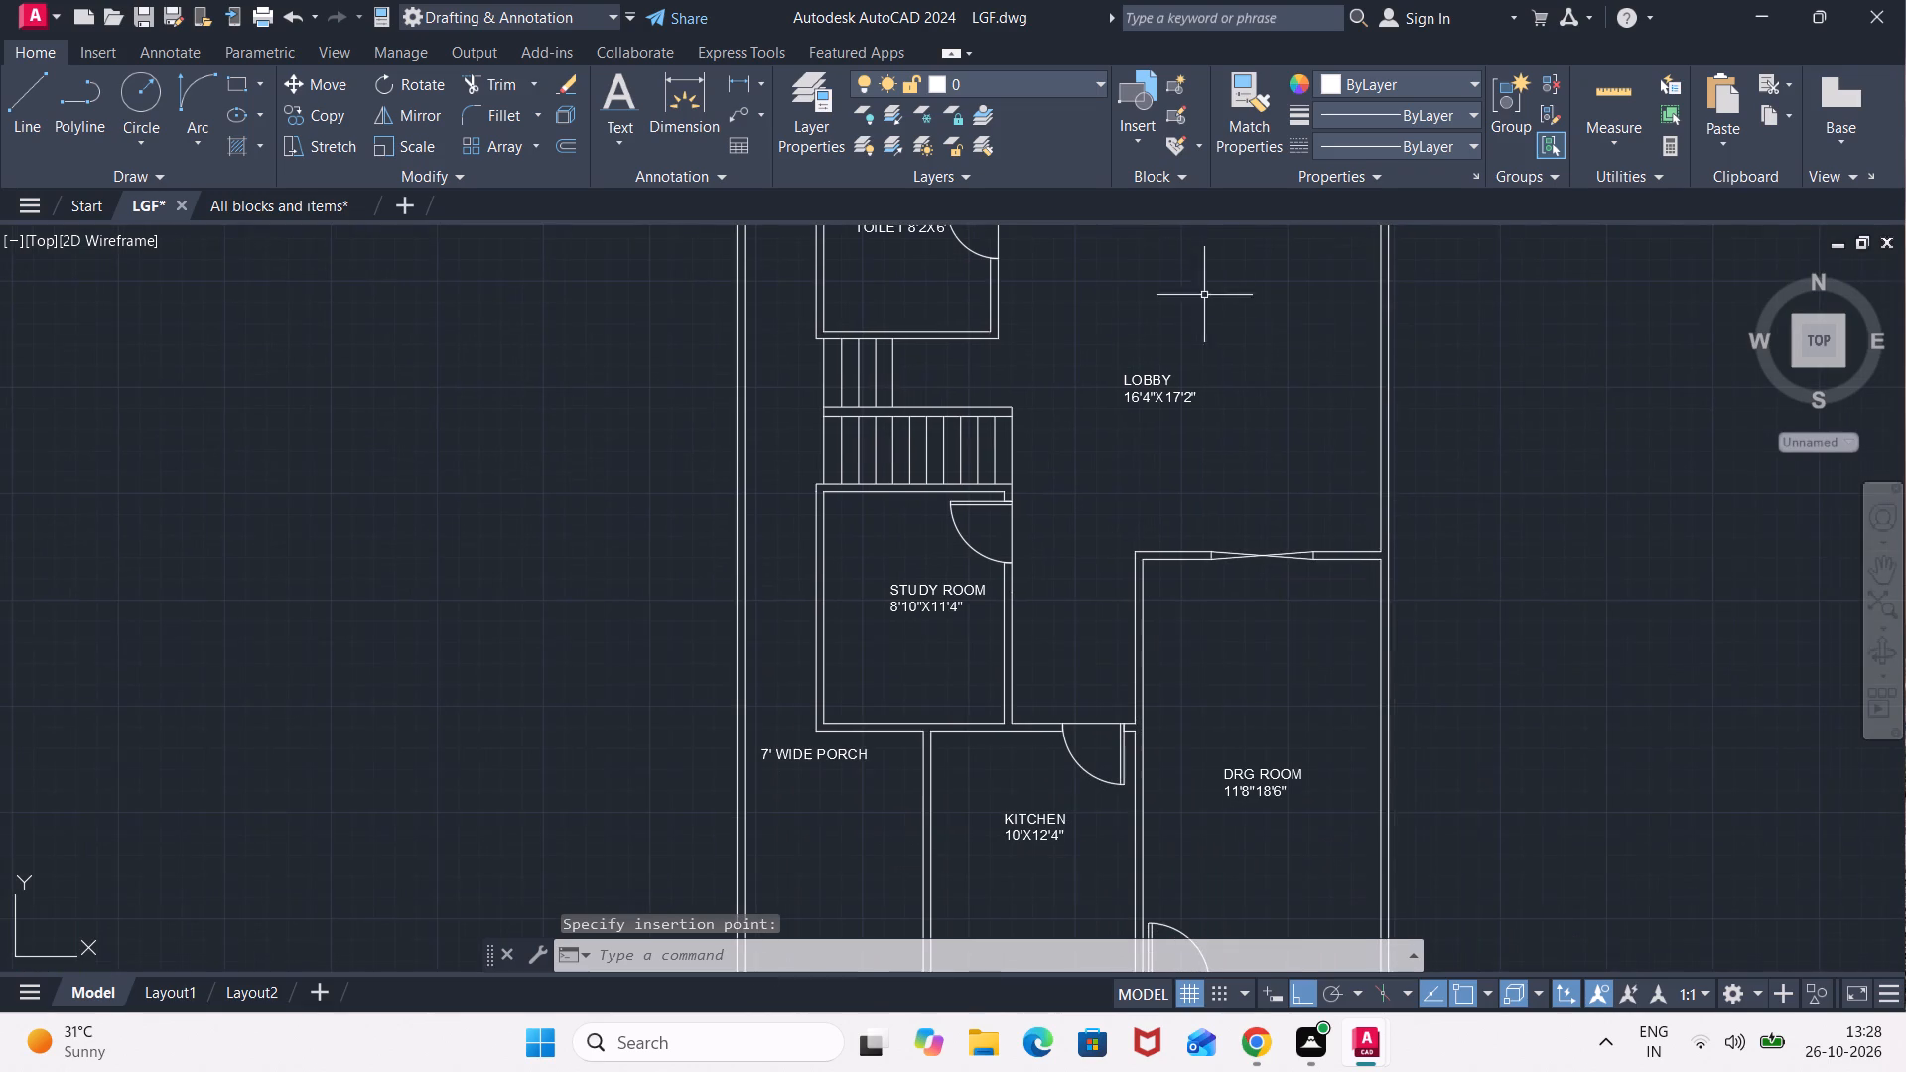
{"action": "middle_click_drag", "start_coordinate": [1033, 389], "coordinate": [1055, 659]}
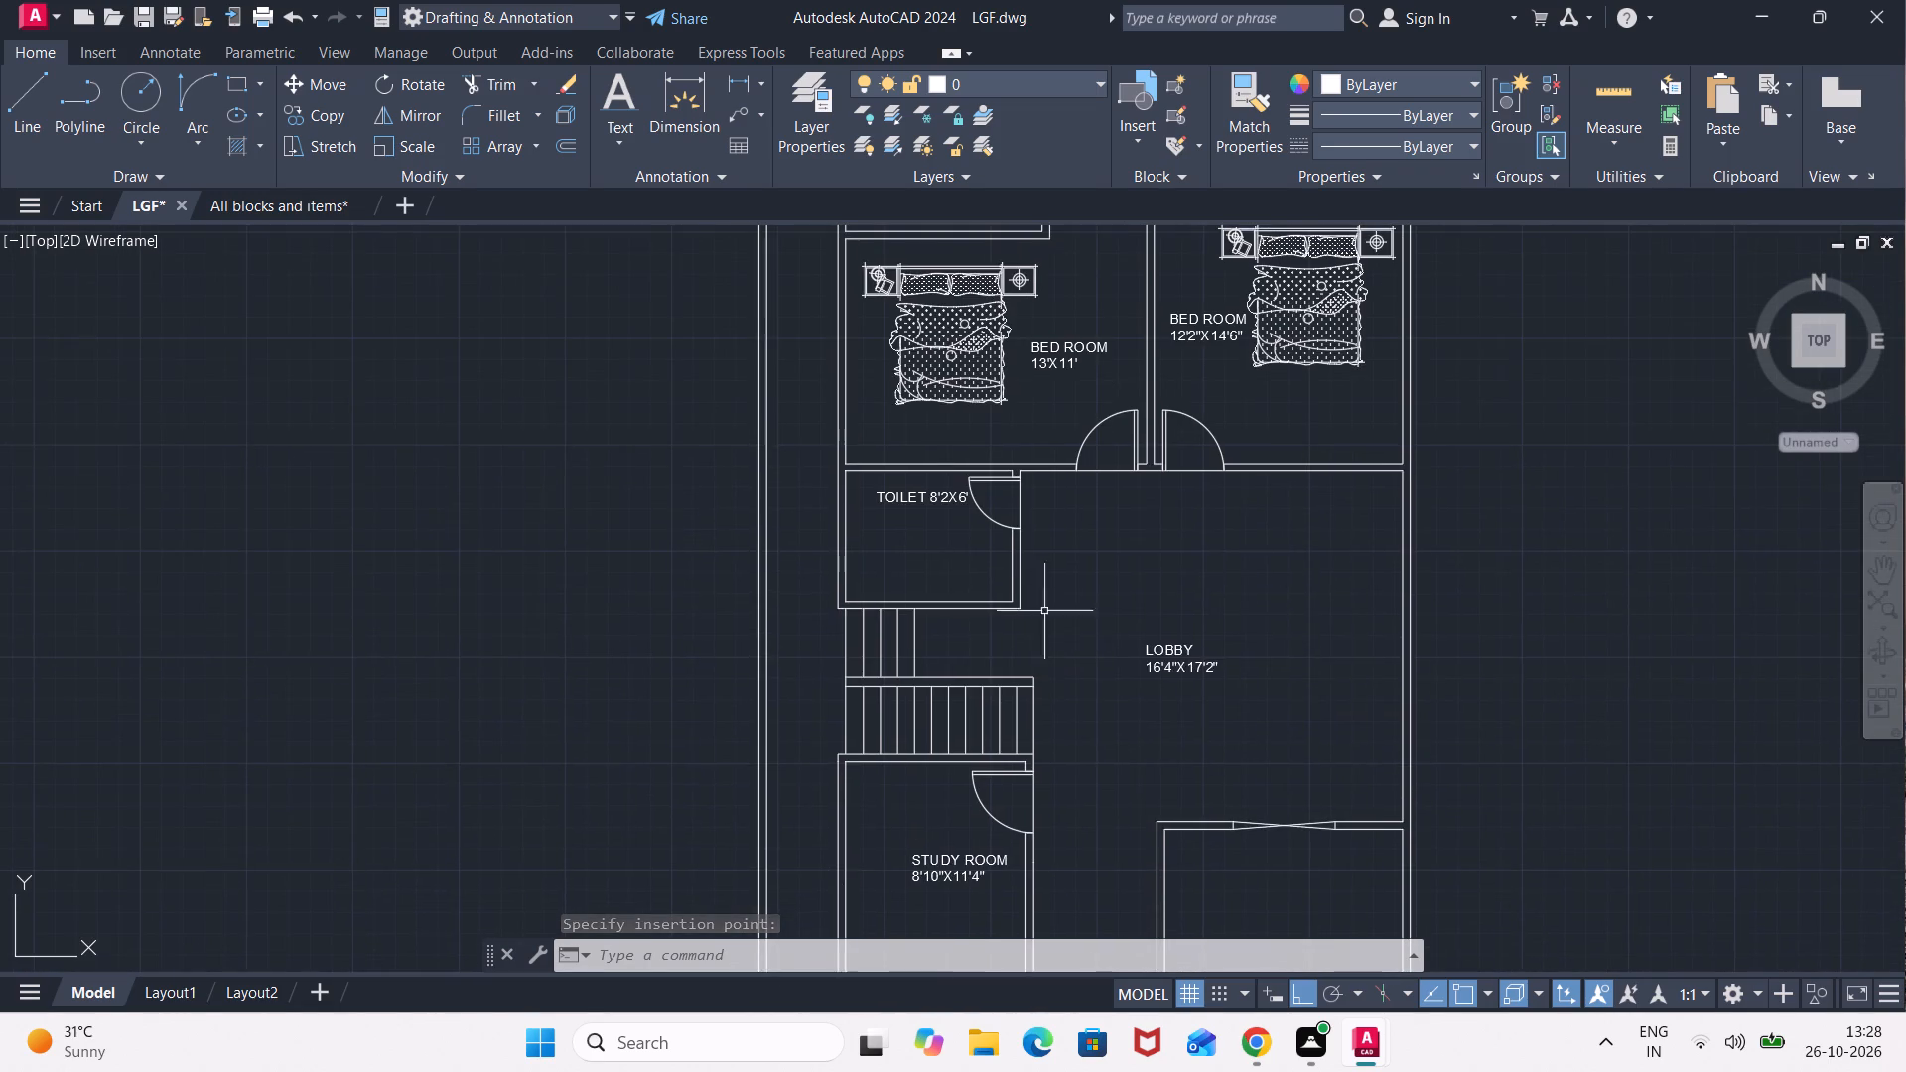
{"action": "scroll", "coordinate": [960, 567], "scroll_direction": "up", "scroll_amount": 1}
{"action": "left_click", "coordinate": [290, 198]}
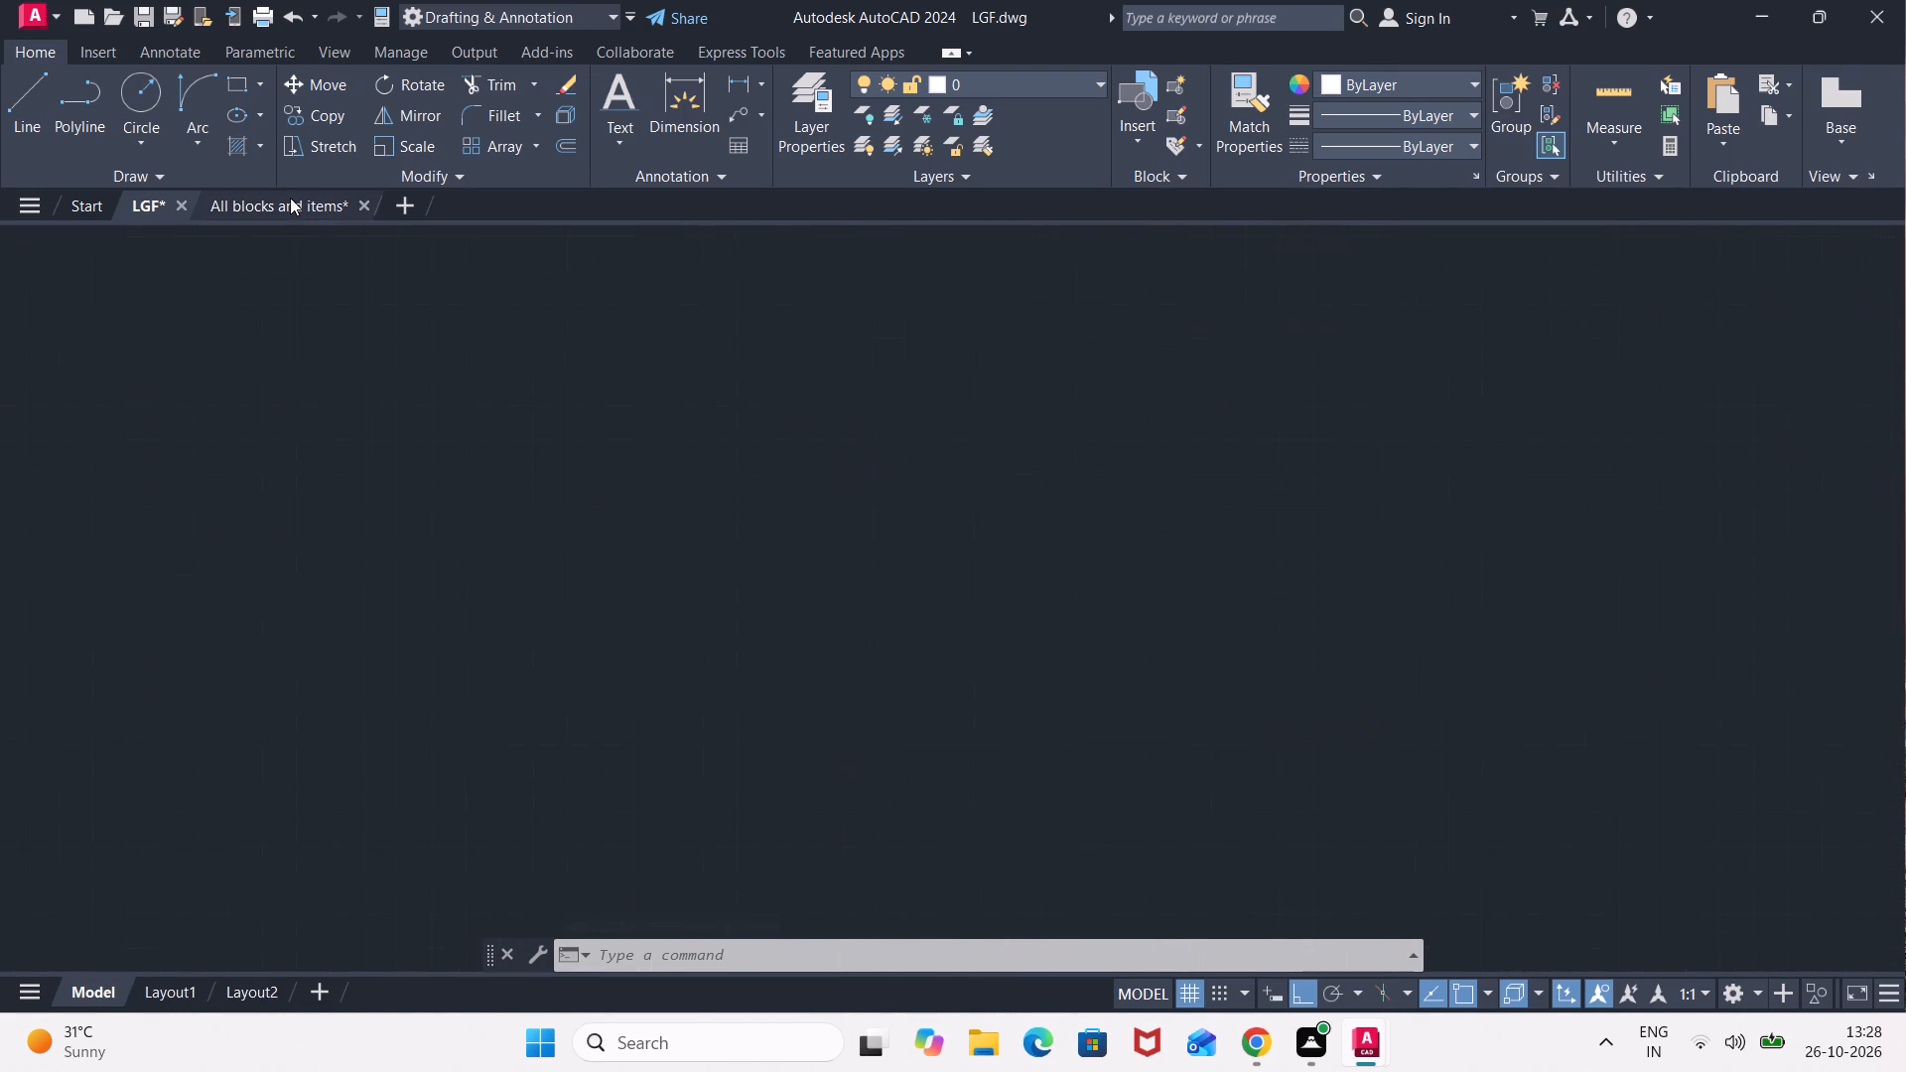
{"action": "scroll", "coordinate": [1123, 540], "scroll_direction": "down", "scroll_amount": 3}
{"action": "middle_click_drag", "start_coordinate": [1340, 369], "coordinate": [1166, 552]}
{"action": "scroll", "coordinate": [1139, 491], "scroll_direction": "up", "scroll_amount": 3}
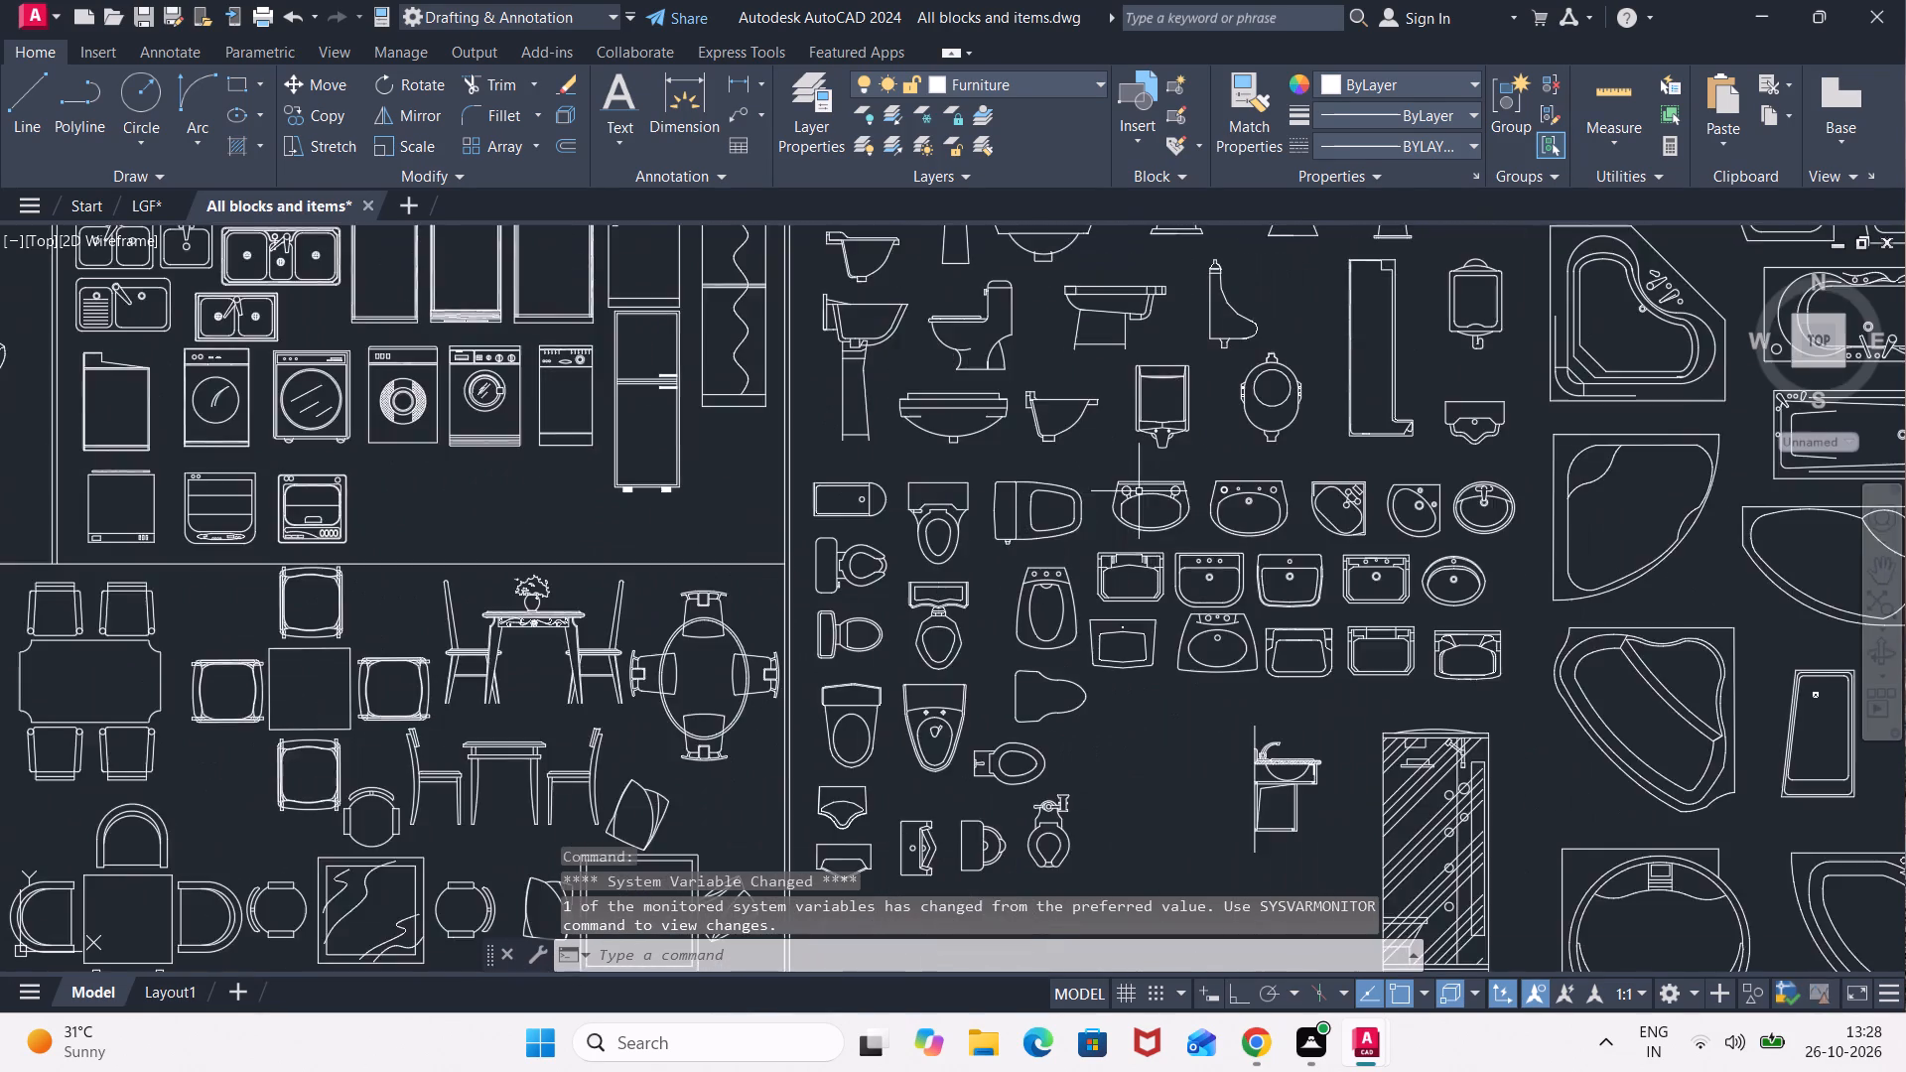
{"action": "scroll", "coordinate": [1059, 530], "scroll_direction": "up", "scroll_amount": 2}
{"action": "left_click", "coordinate": [865, 378]}
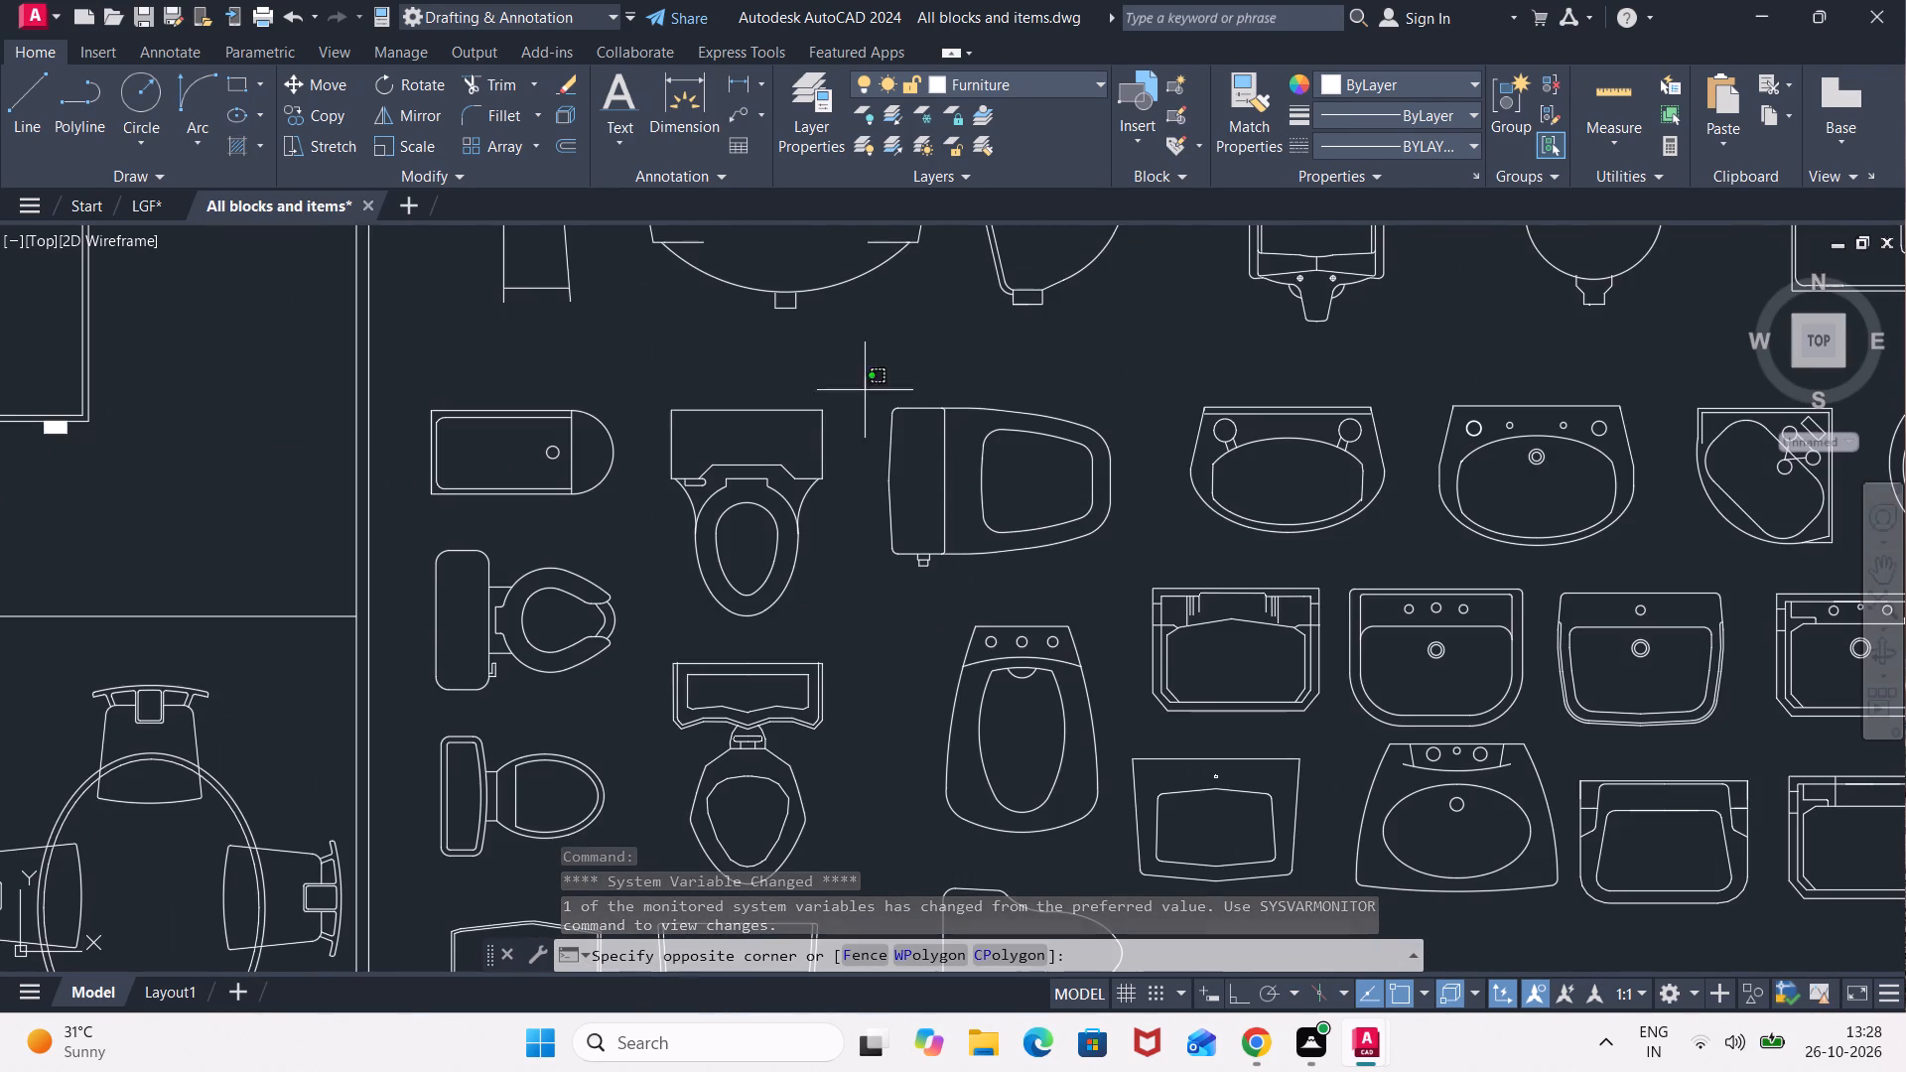
{"action": "left_click", "coordinate": [876, 379]}
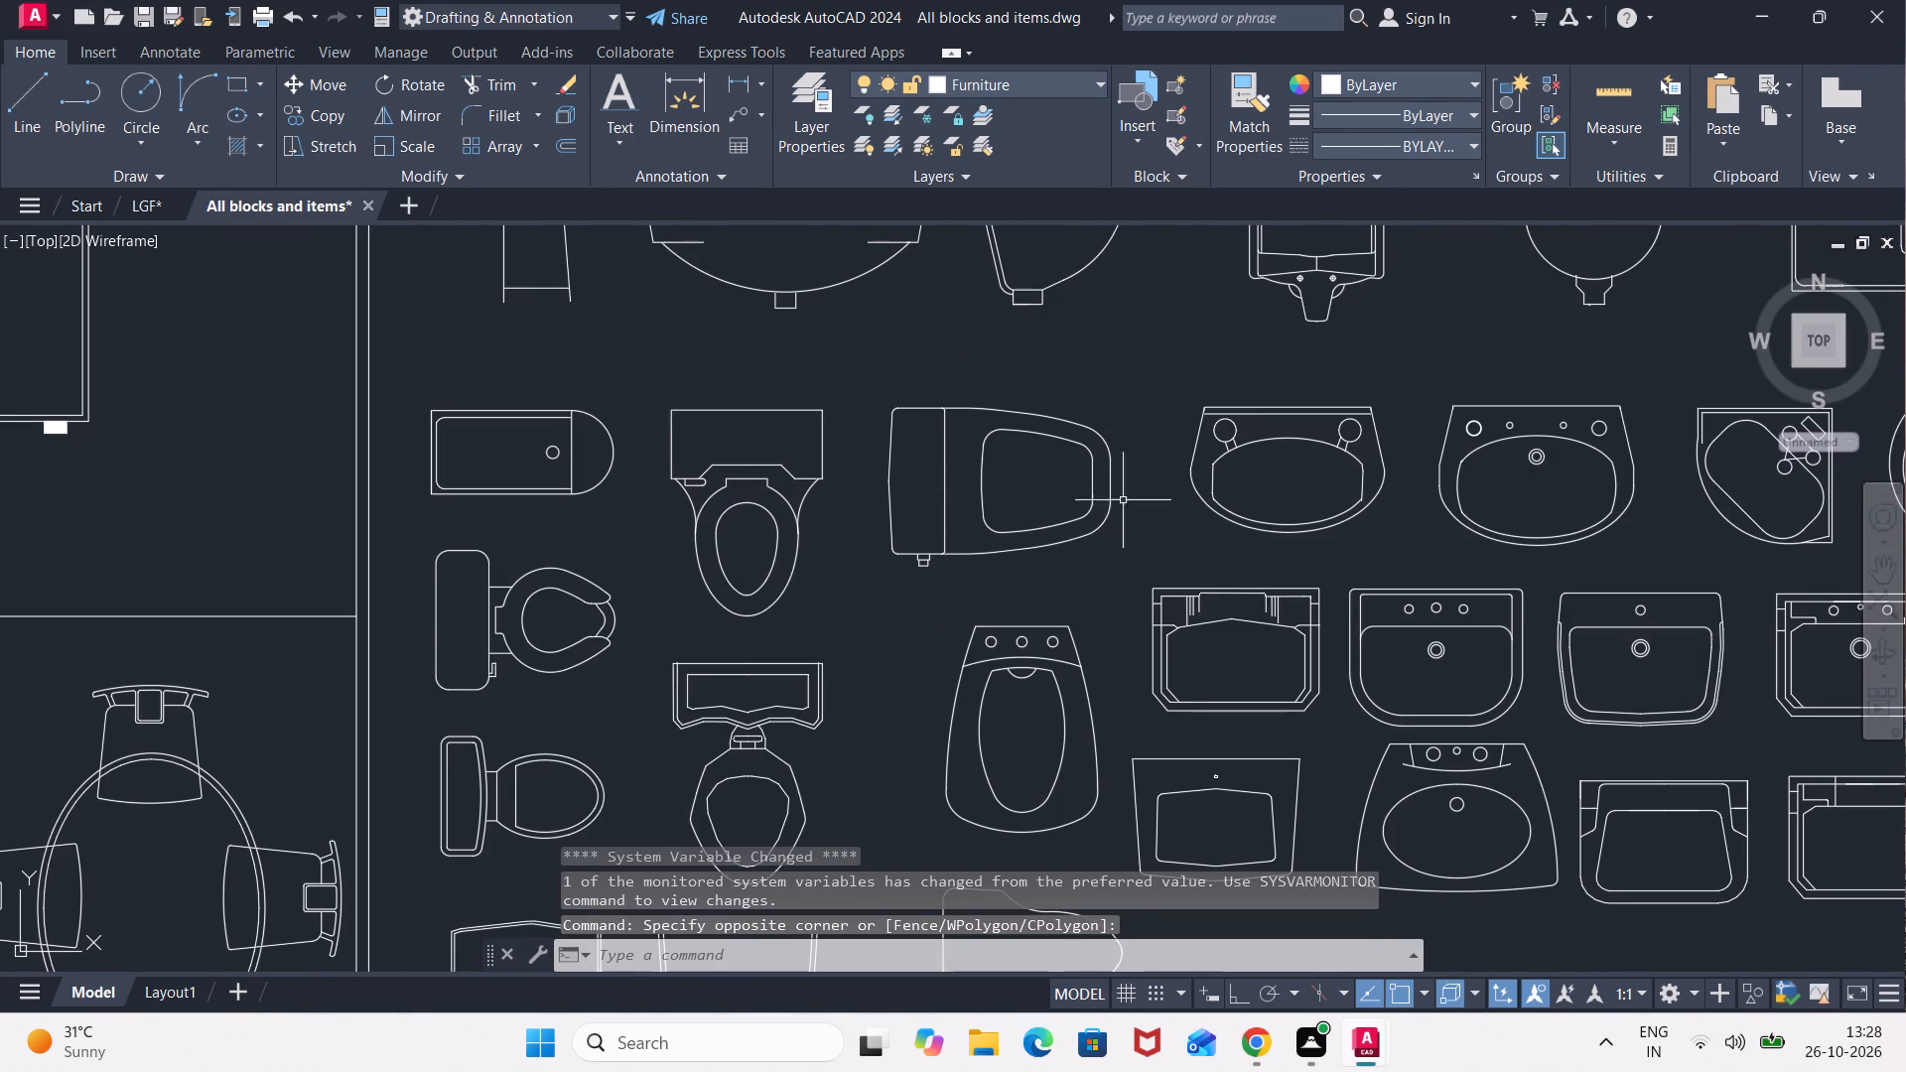
{"action": "scroll", "coordinate": [1351, 516], "scroll_direction": "down", "scroll_amount": 2}
{"action": "middle_click_drag", "start_coordinate": [1379, 350], "coordinate": [1315, 699]}
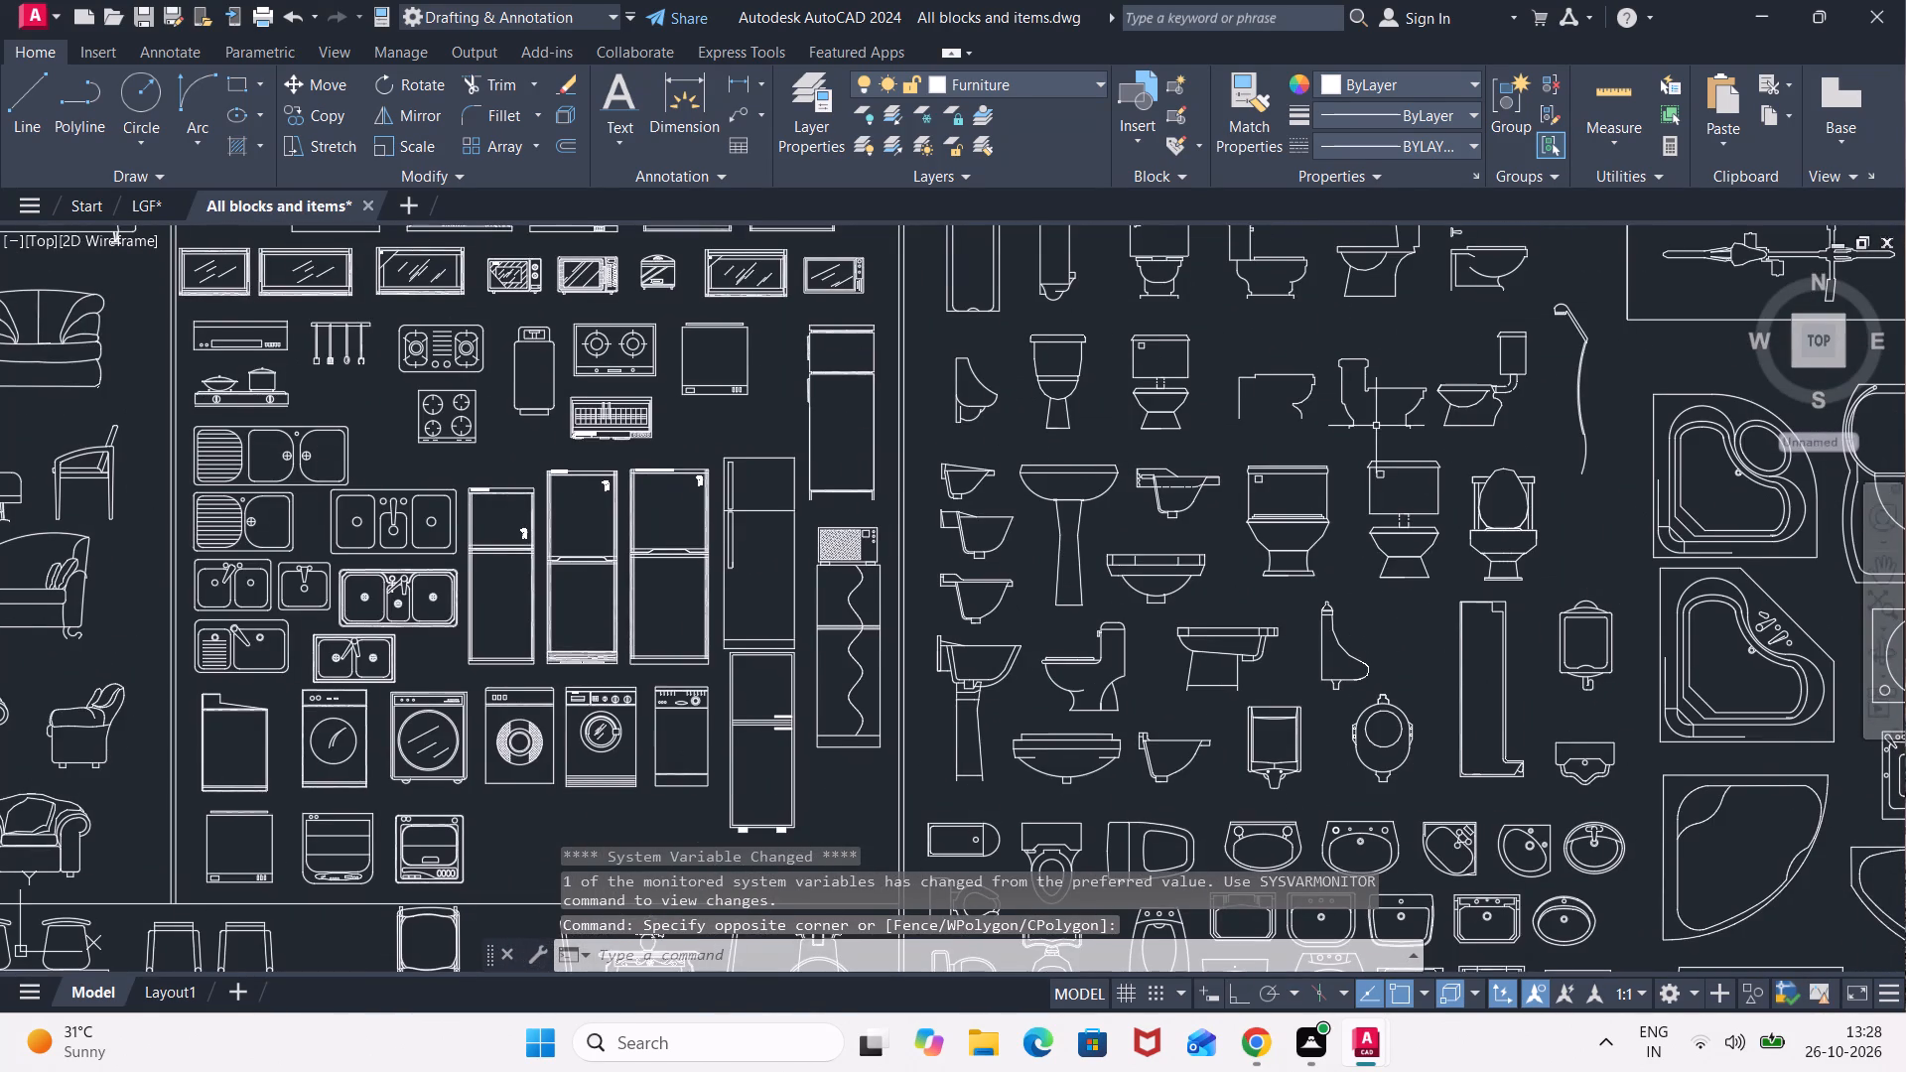
{"action": "middle_click_drag", "start_coordinate": [1377, 451], "coordinate": [1373, 613]}
{"action": "left_click", "coordinate": [1218, 486]}
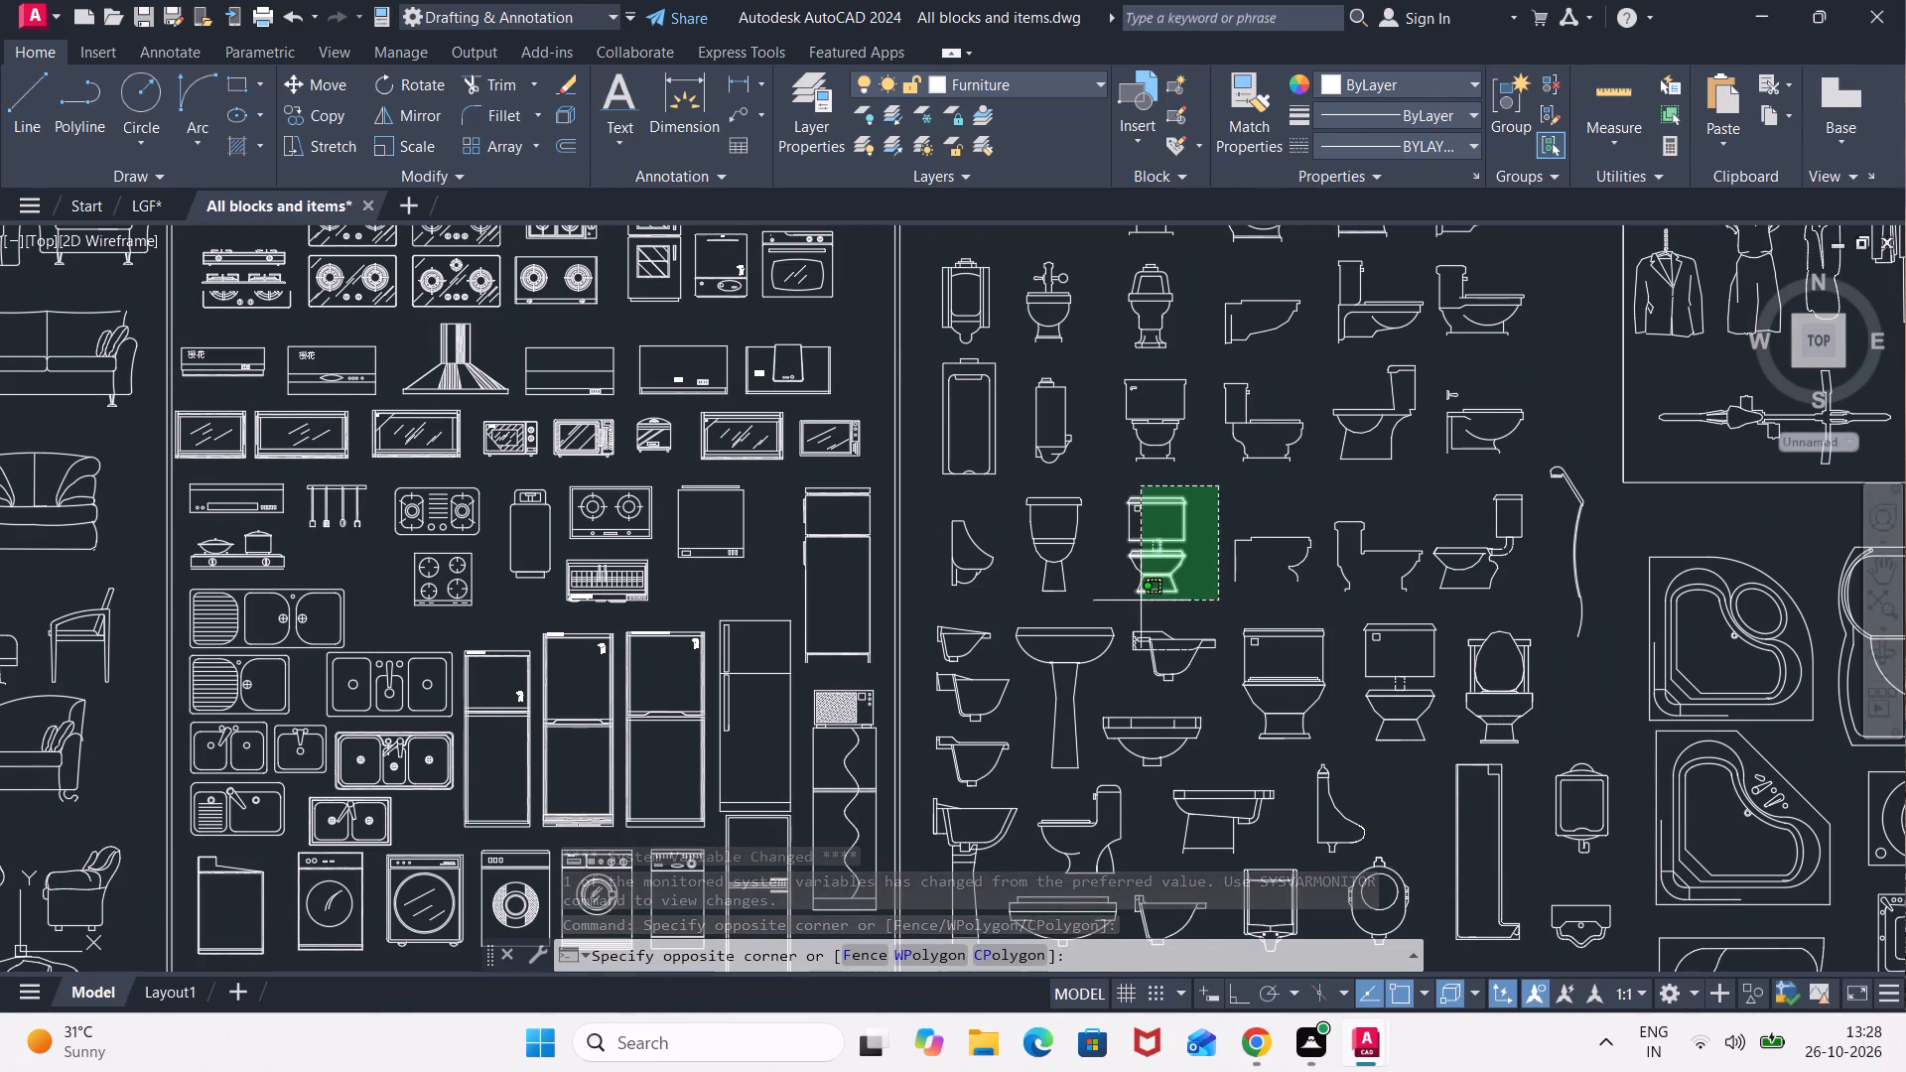
{"action": "left_click", "coordinate": [1120, 604]}
{"action": "key", "text": "ctrl+c"}
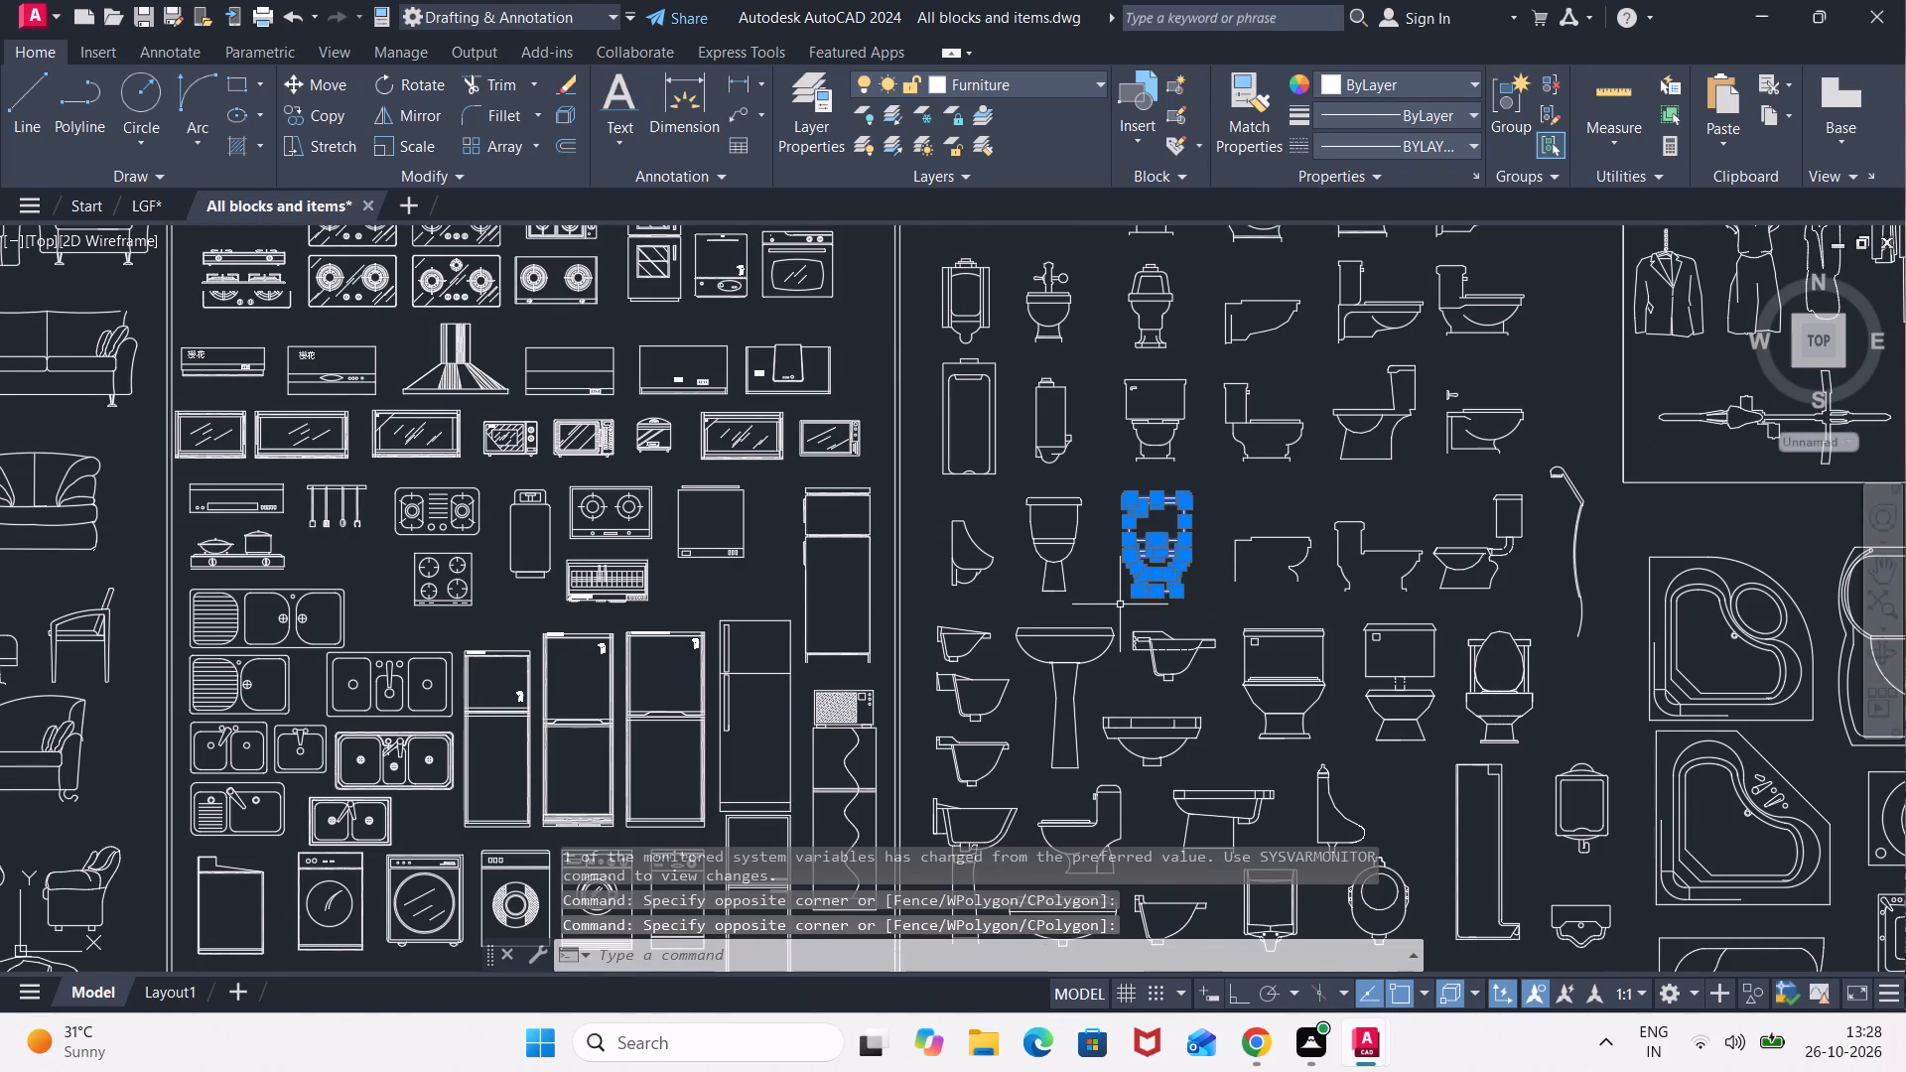
Paste the toilet fixture into the 8'2X6' toilet of the LGF drawing, in the corner opposite the door.
{"action": "left_click", "coordinate": [127, 201]}
{"action": "scroll", "coordinate": [497, 544], "scroll_direction": "down", "scroll_amount": 1}
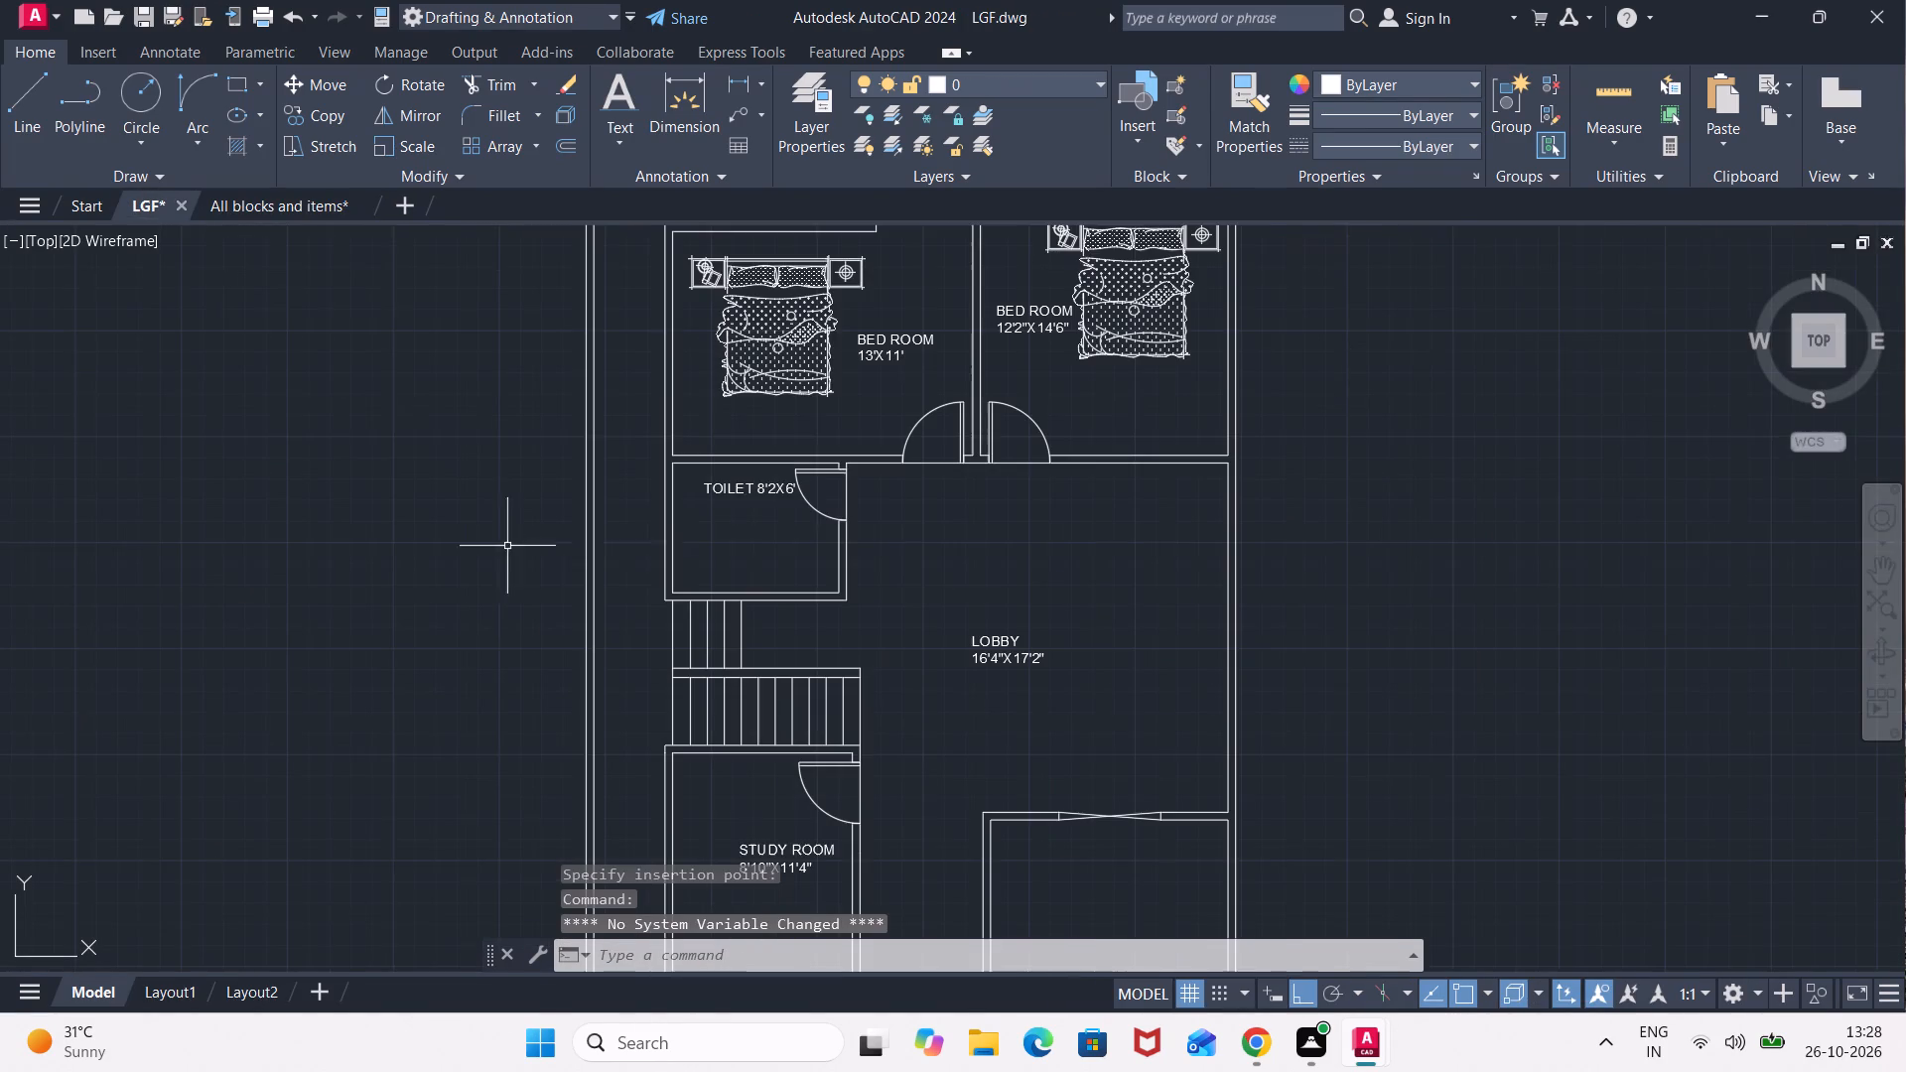
{"action": "key", "text": "ctrl+v"}
{"action": "scroll", "coordinate": [735, 509], "scroll_direction": "up", "scroll_amount": 2}
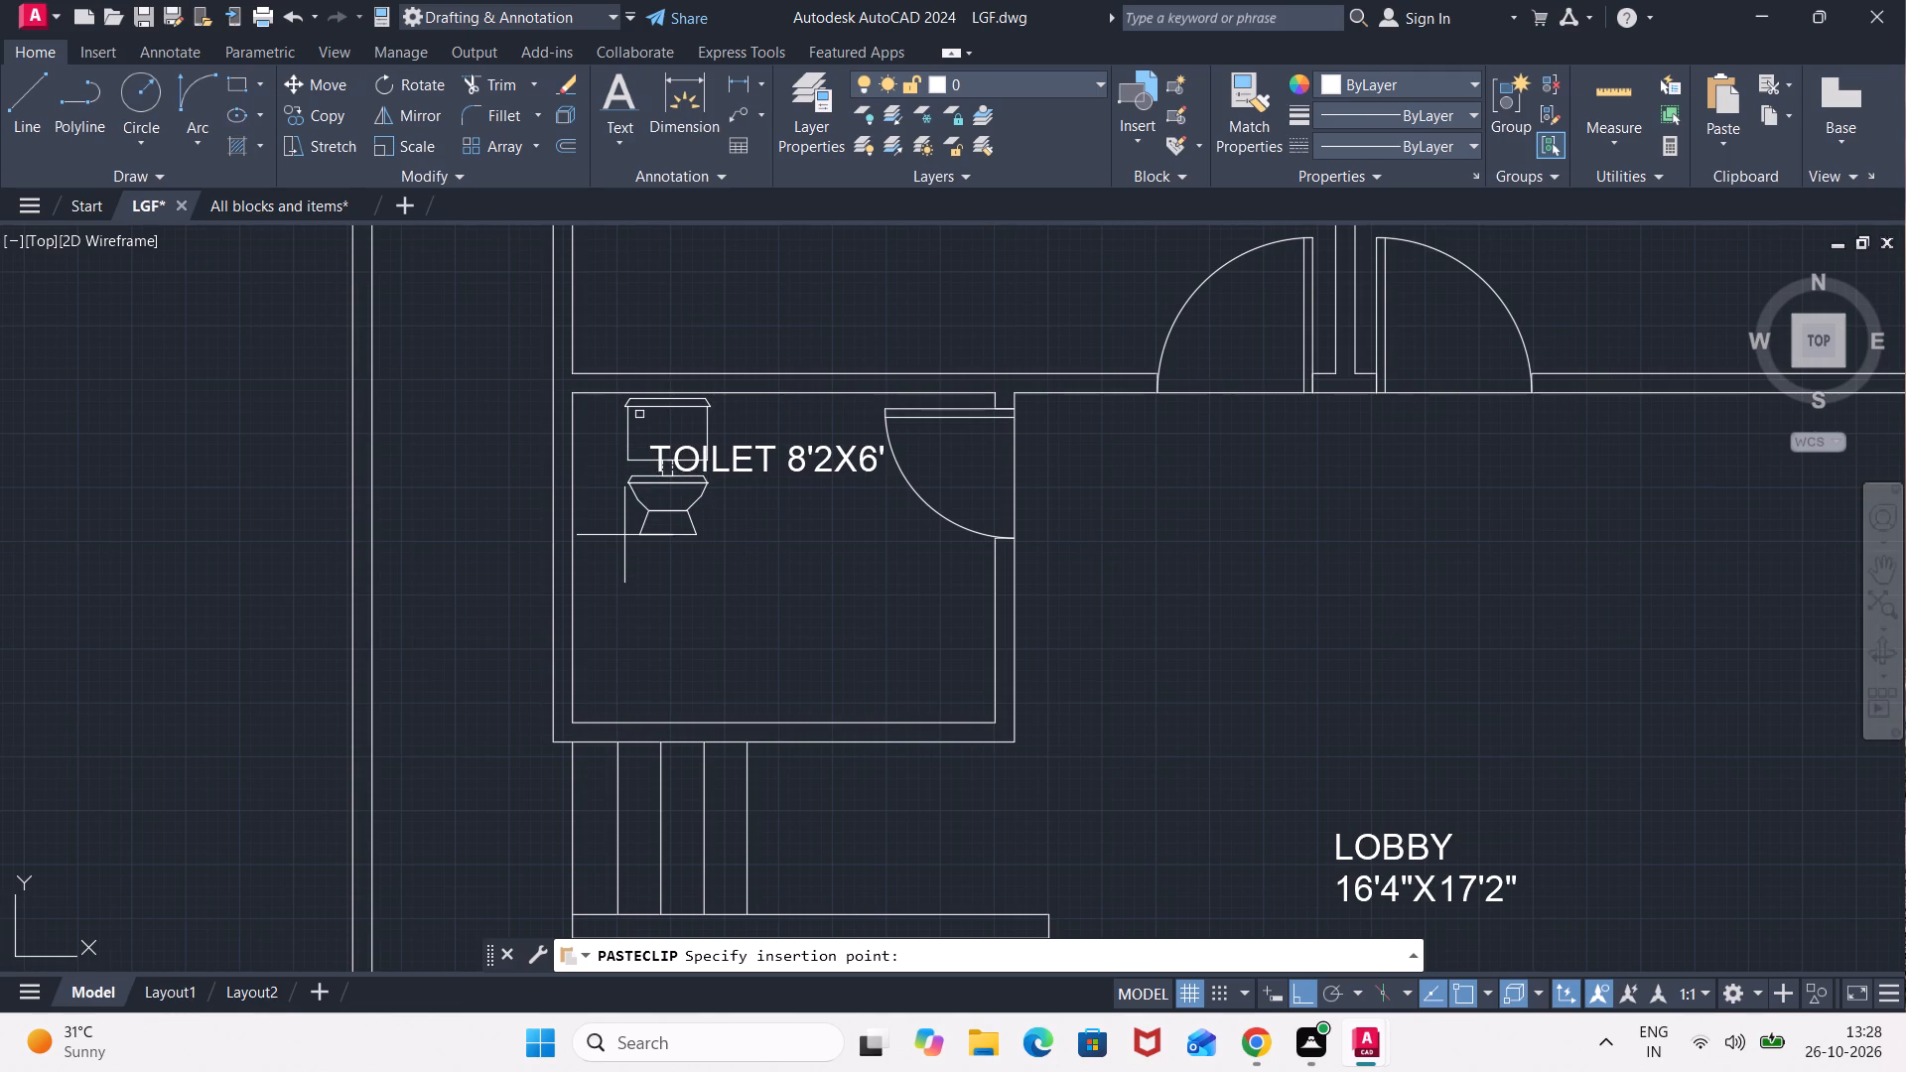
{"action": "left_click", "coordinate": [621, 537]}
Paste the same toilet fixture into the 5'8"X6' toilet, near the corner of the two outer walls.
{"action": "scroll", "coordinate": [1075, 534], "scroll_direction": "down", "scroll_amount": 3}
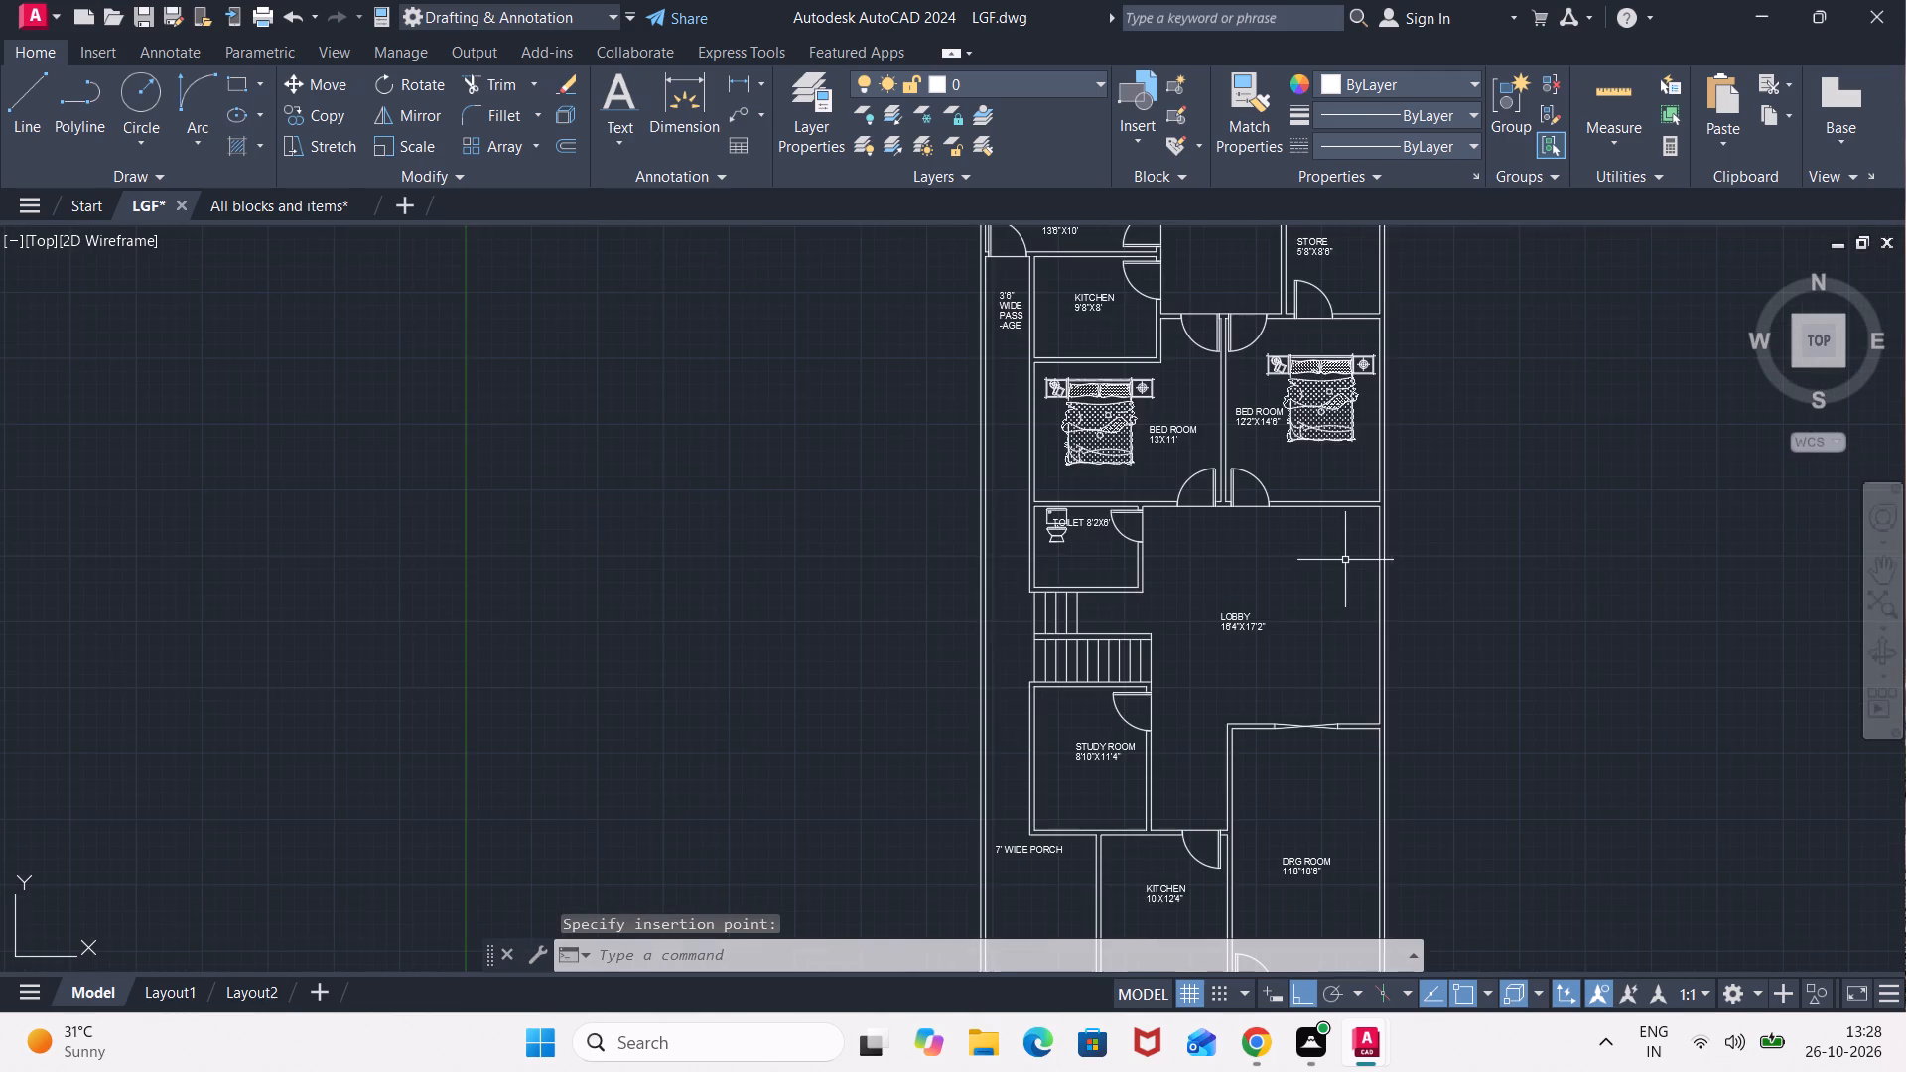
{"action": "middle_click_drag", "start_coordinate": [1345, 560], "coordinate": [1231, 719]}
{"action": "scroll", "coordinate": [1231, 406], "scroll_direction": "up", "scroll_amount": 1}
{"action": "middle_click_drag", "start_coordinate": [1228, 402], "coordinate": [1219, 634]}
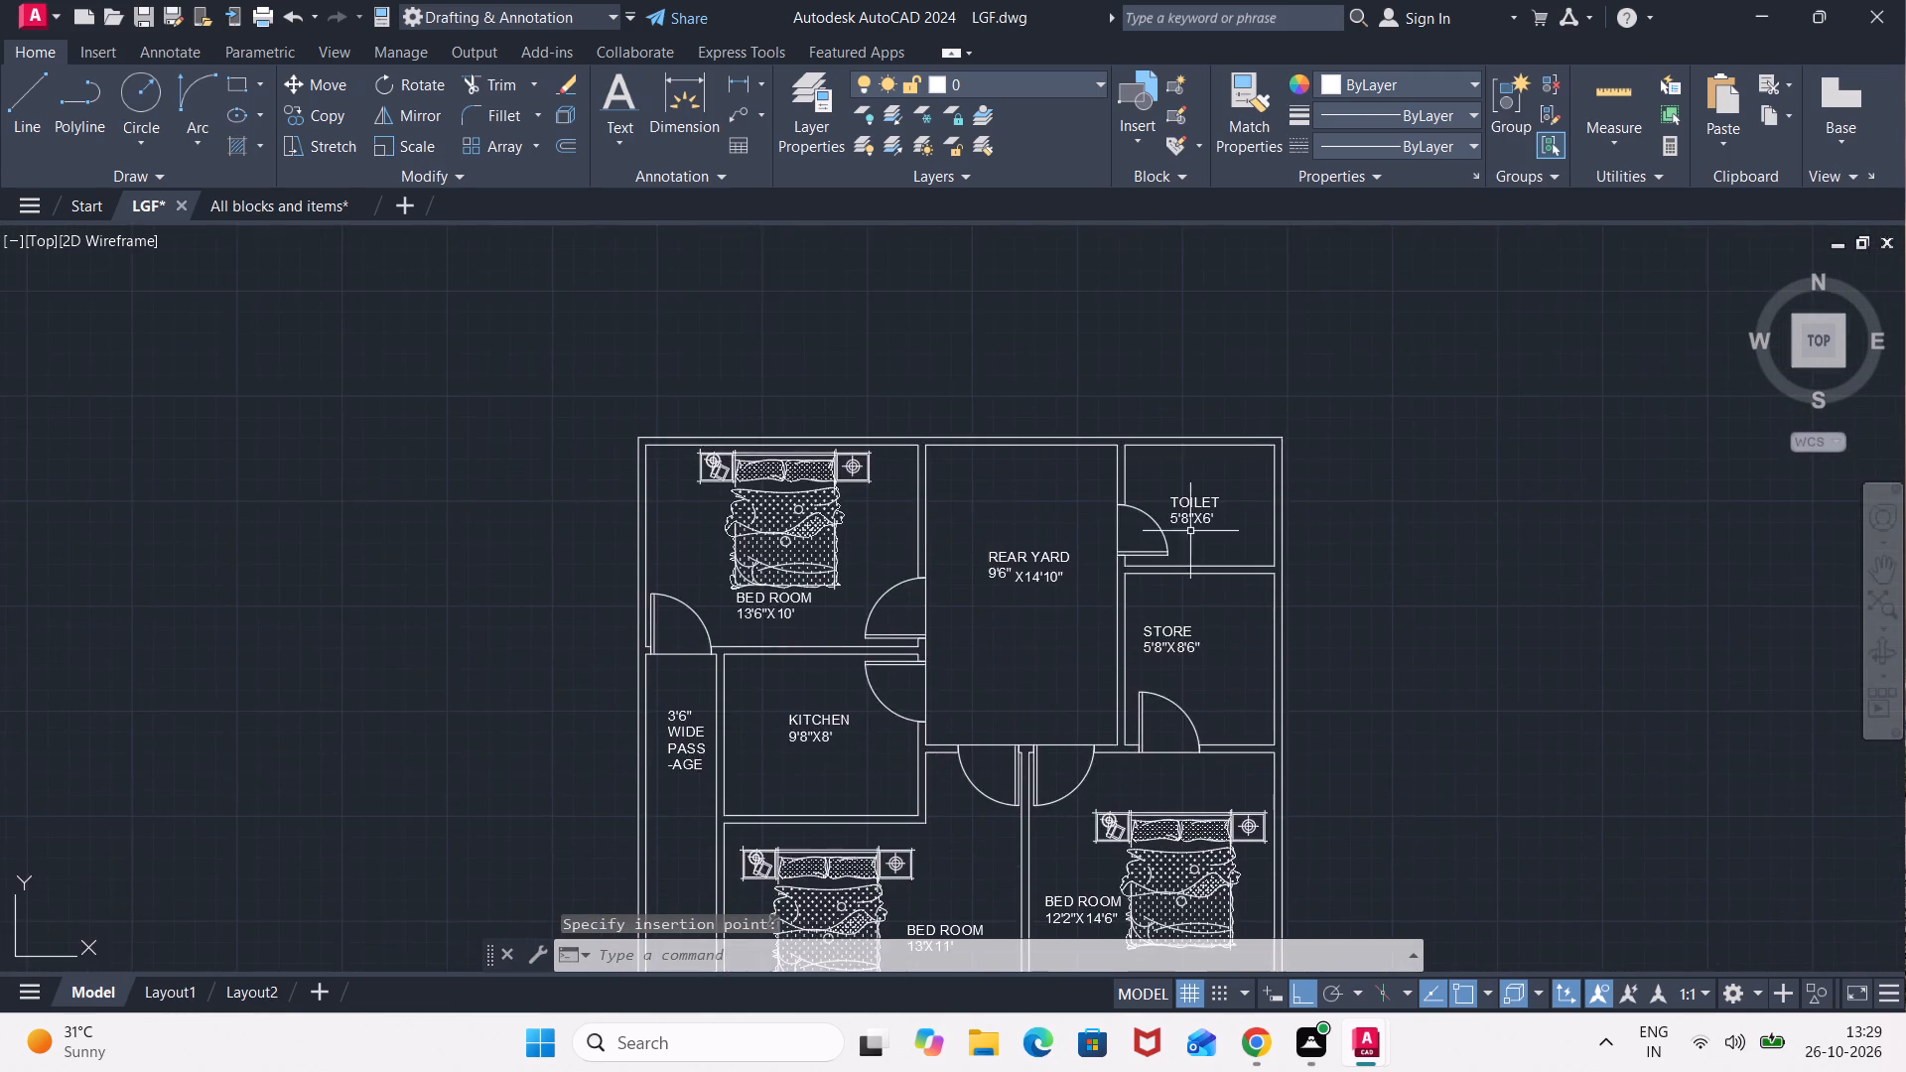
{"action": "scroll", "coordinate": [1186, 518], "scroll_direction": "up", "scroll_amount": 2}
{"action": "key", "text": "ctrl+v"}
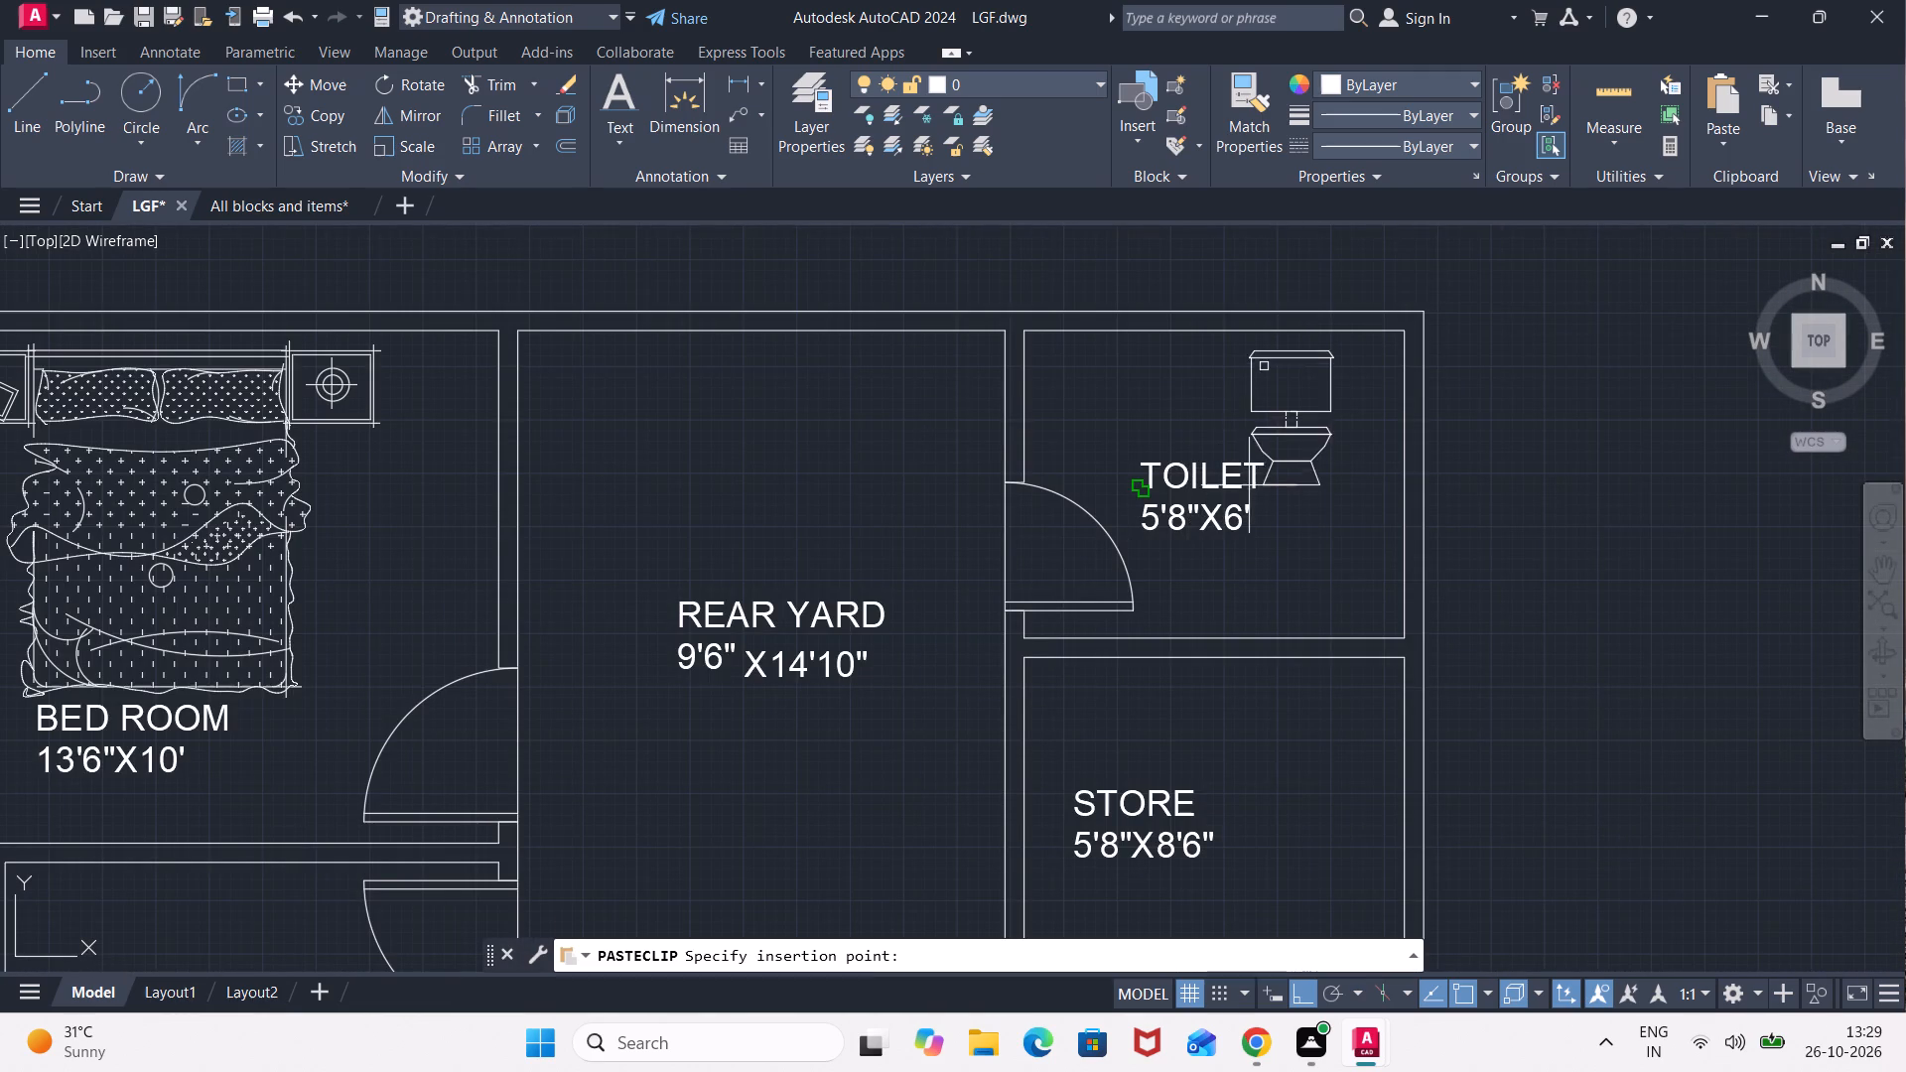
{"action": "left_click", "coordinate": [1281, 475]}
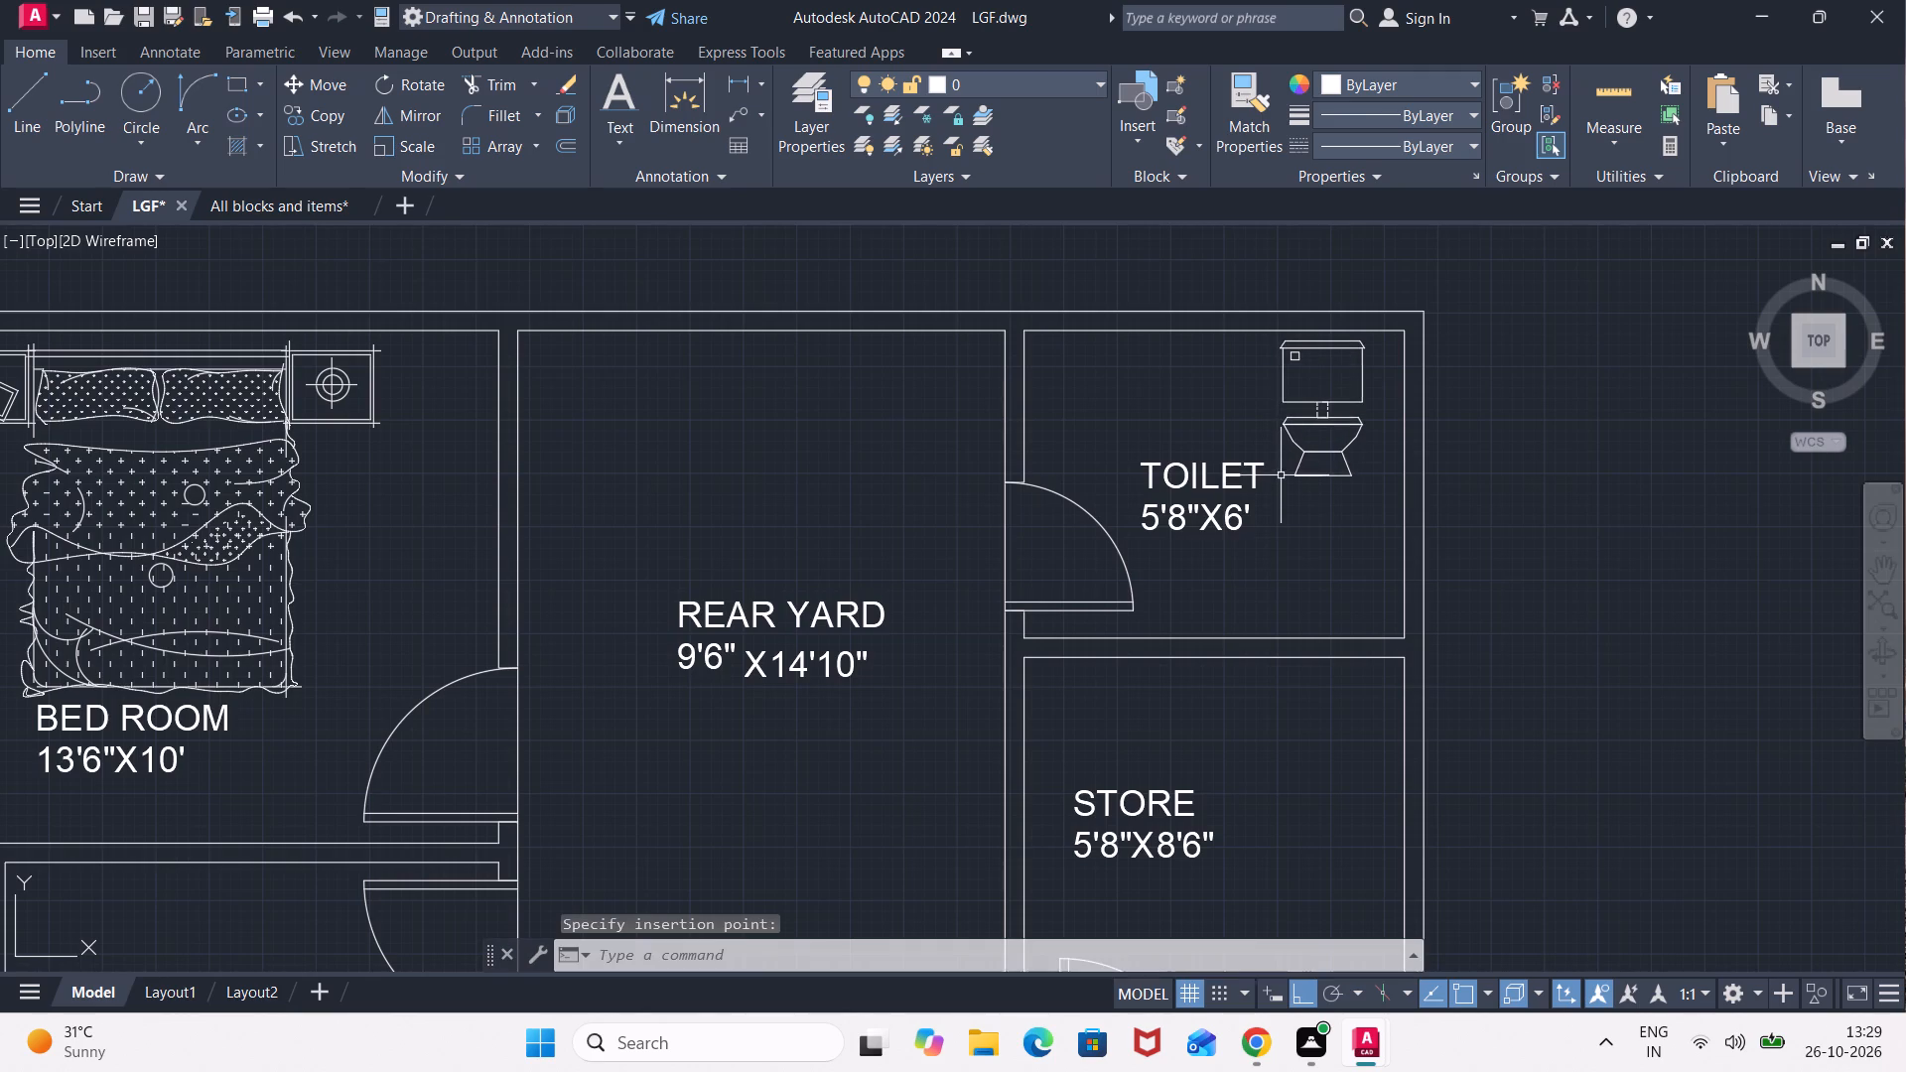
Draw an L-shaped counter line in the kitchen, about 5'4" down from the upper wall and across to the right-hand wall.
{"action": "scroll", "coordinate": [972, 623], "scroll_direction": "down", "scroll_amount": 1}
{"action": "scroll", "coordinate": [836, 701], "scroll_direction": "down", "scroll_amount": 1}
{"action": "middle_click_drag", "start_coordinate": [835, 701], "coordinate": [1065, 384]}
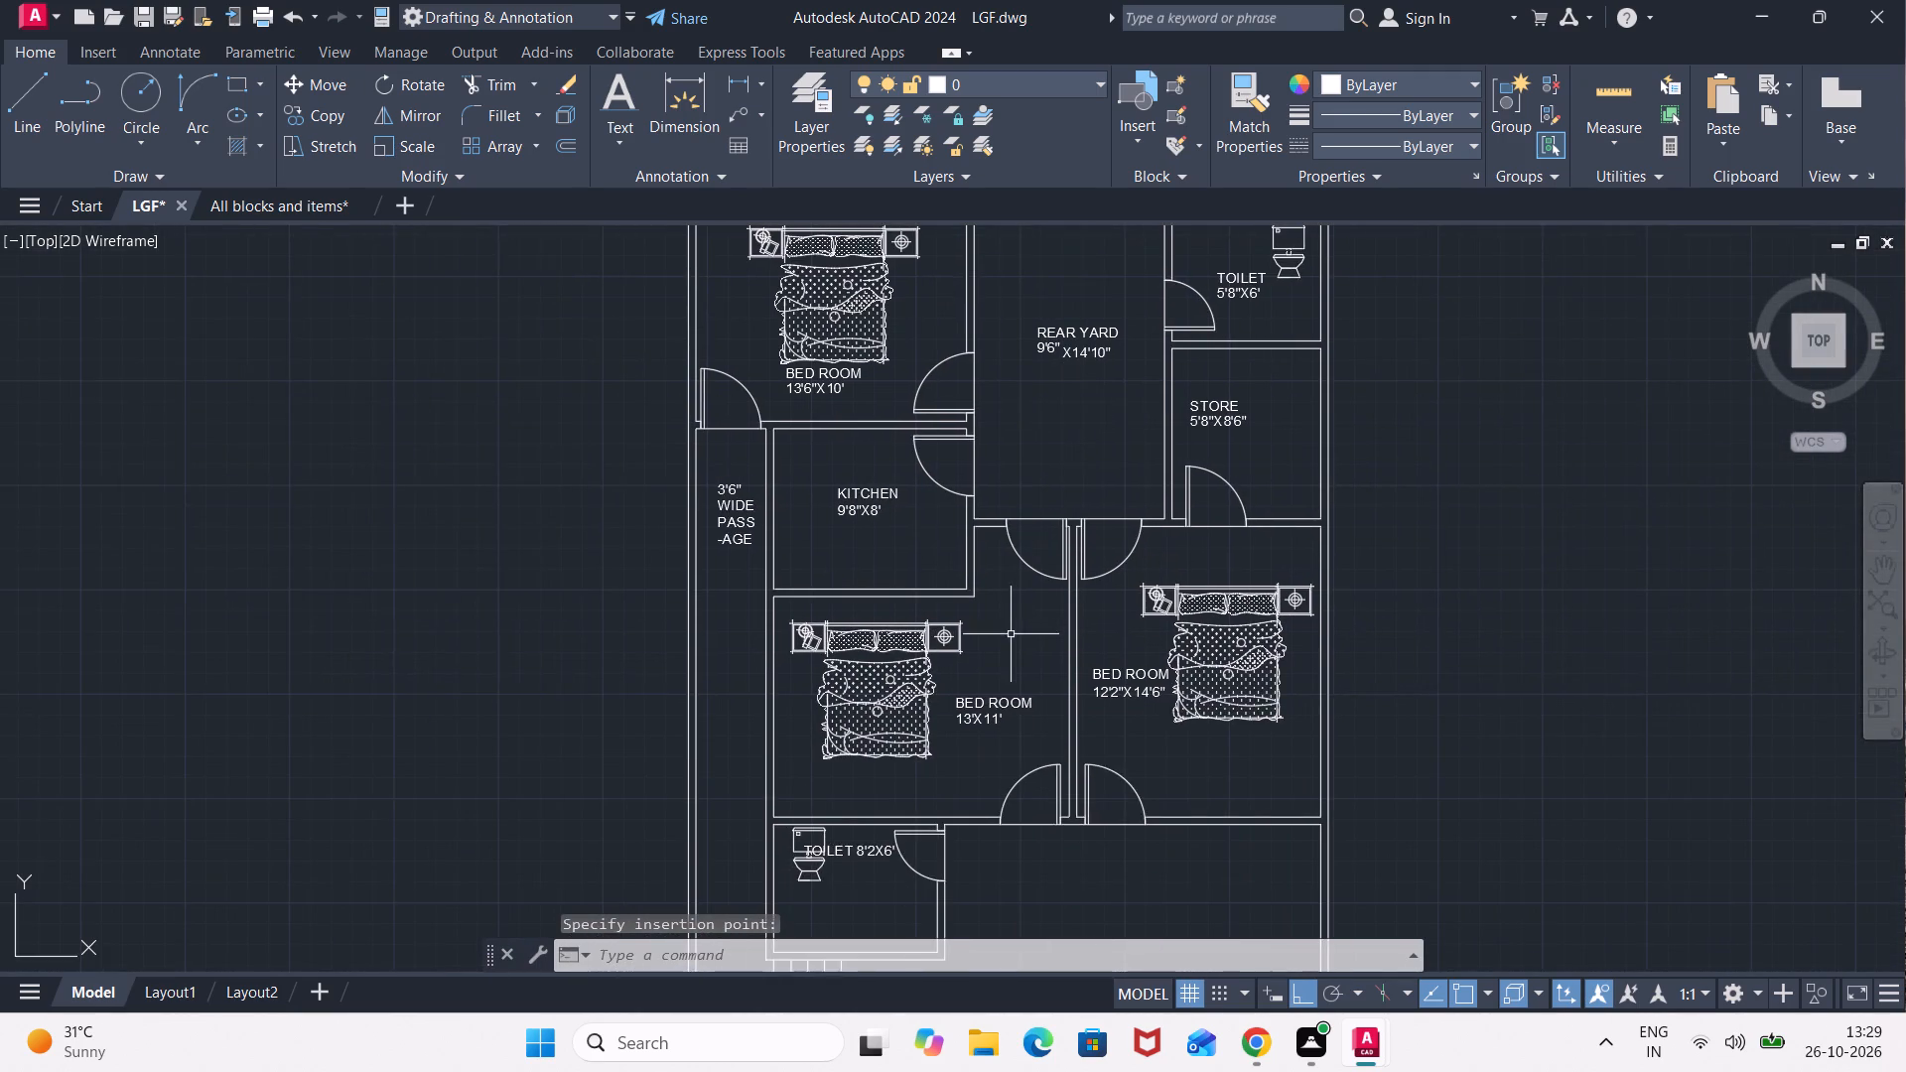
{"action": "middle_click_drag", "start_coordinate": [1010, 634], "coordinate": [1062, 581]}
{"action": "key", "text": "Escape"}
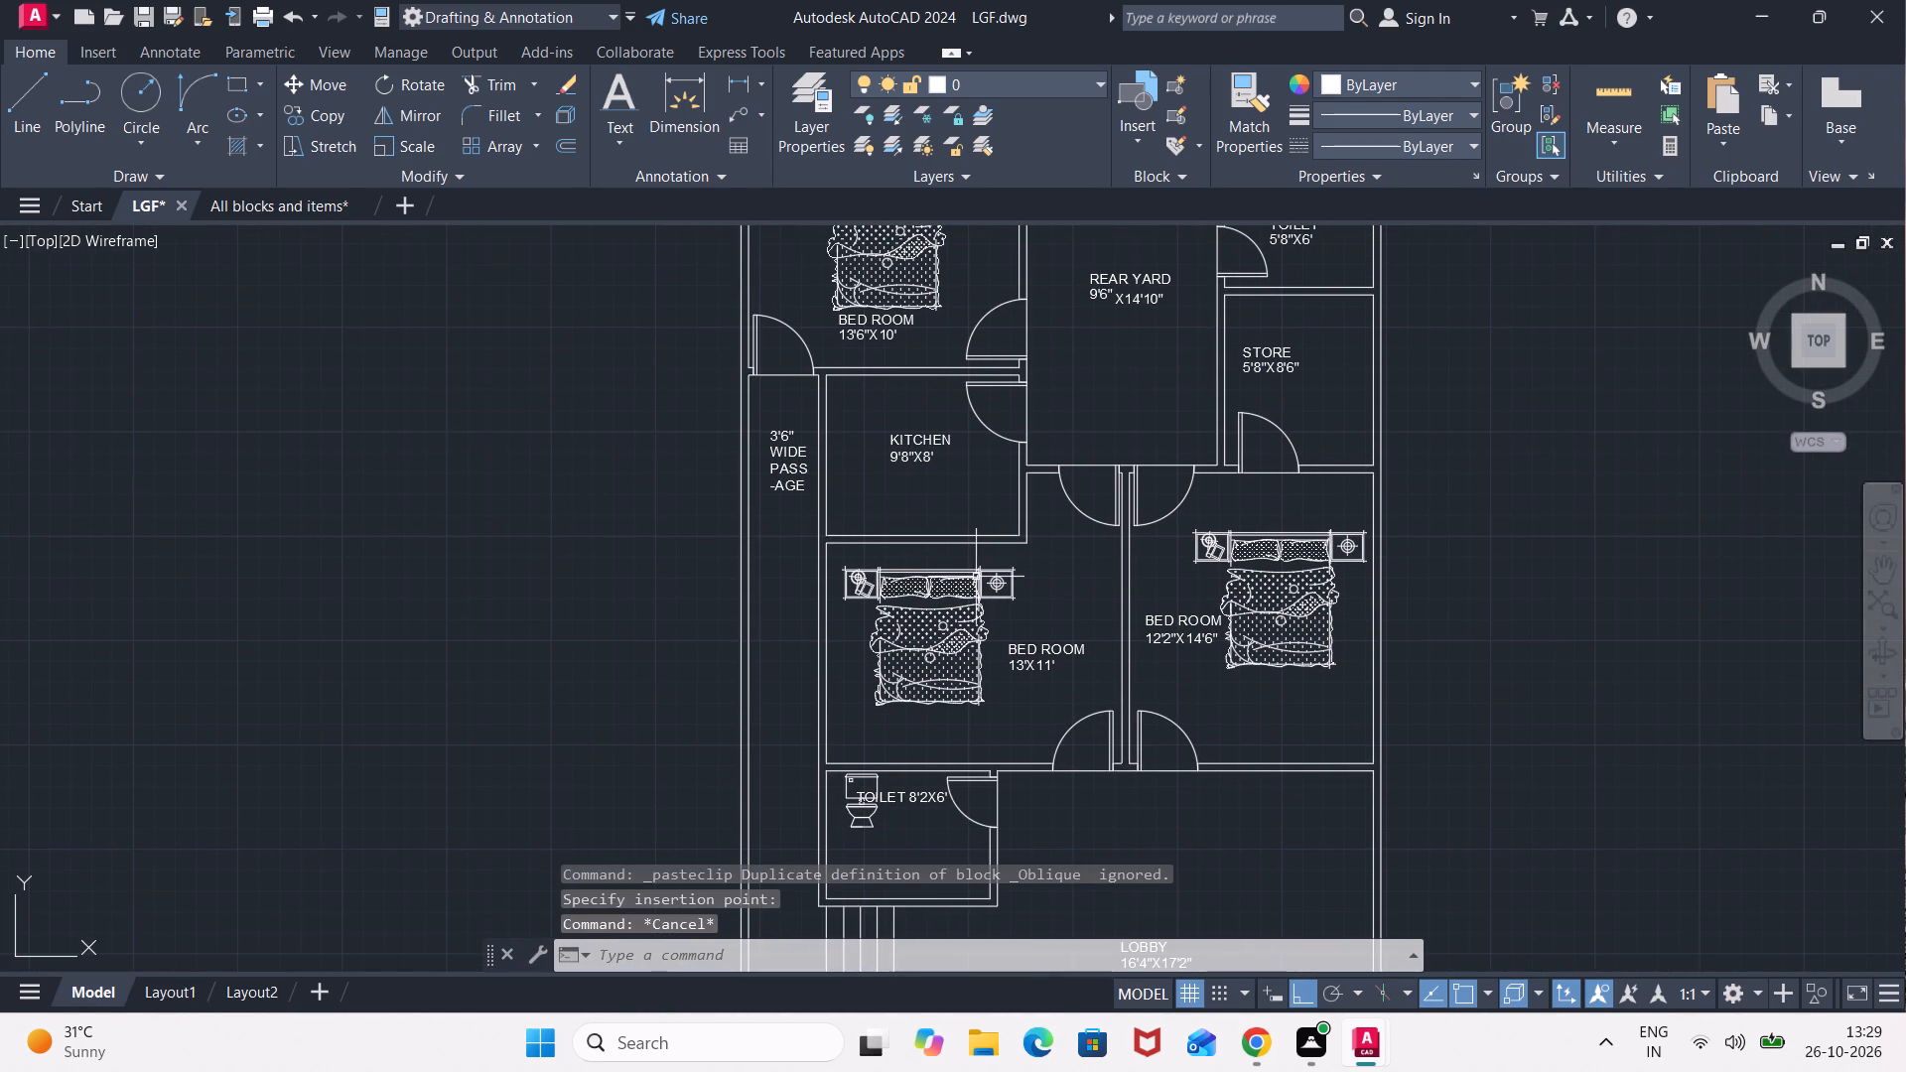
{"action": "key", "text": "l"}
{"action": "key", "text": "Return"}
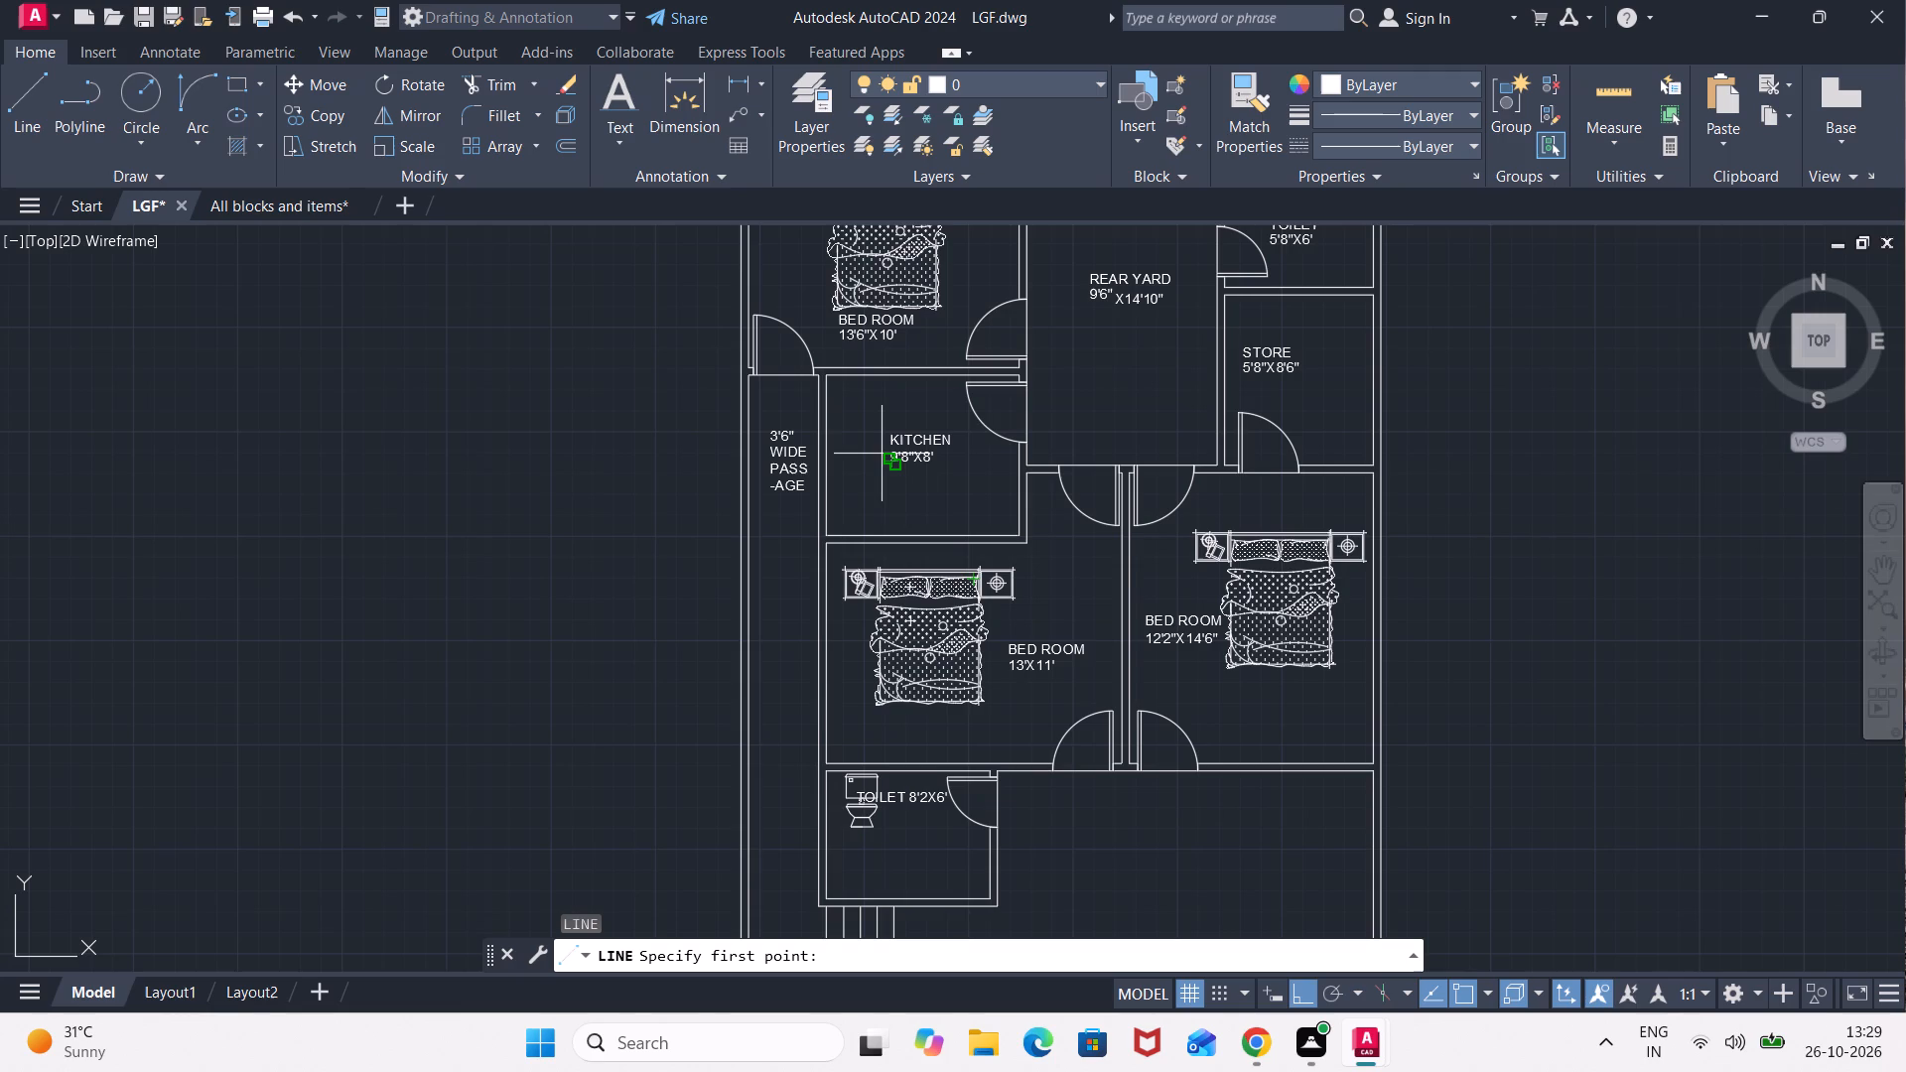
{"action": "scroll", "coordinate": [893, 386], "scroll_direction": "up", "scroll_amount": 2}
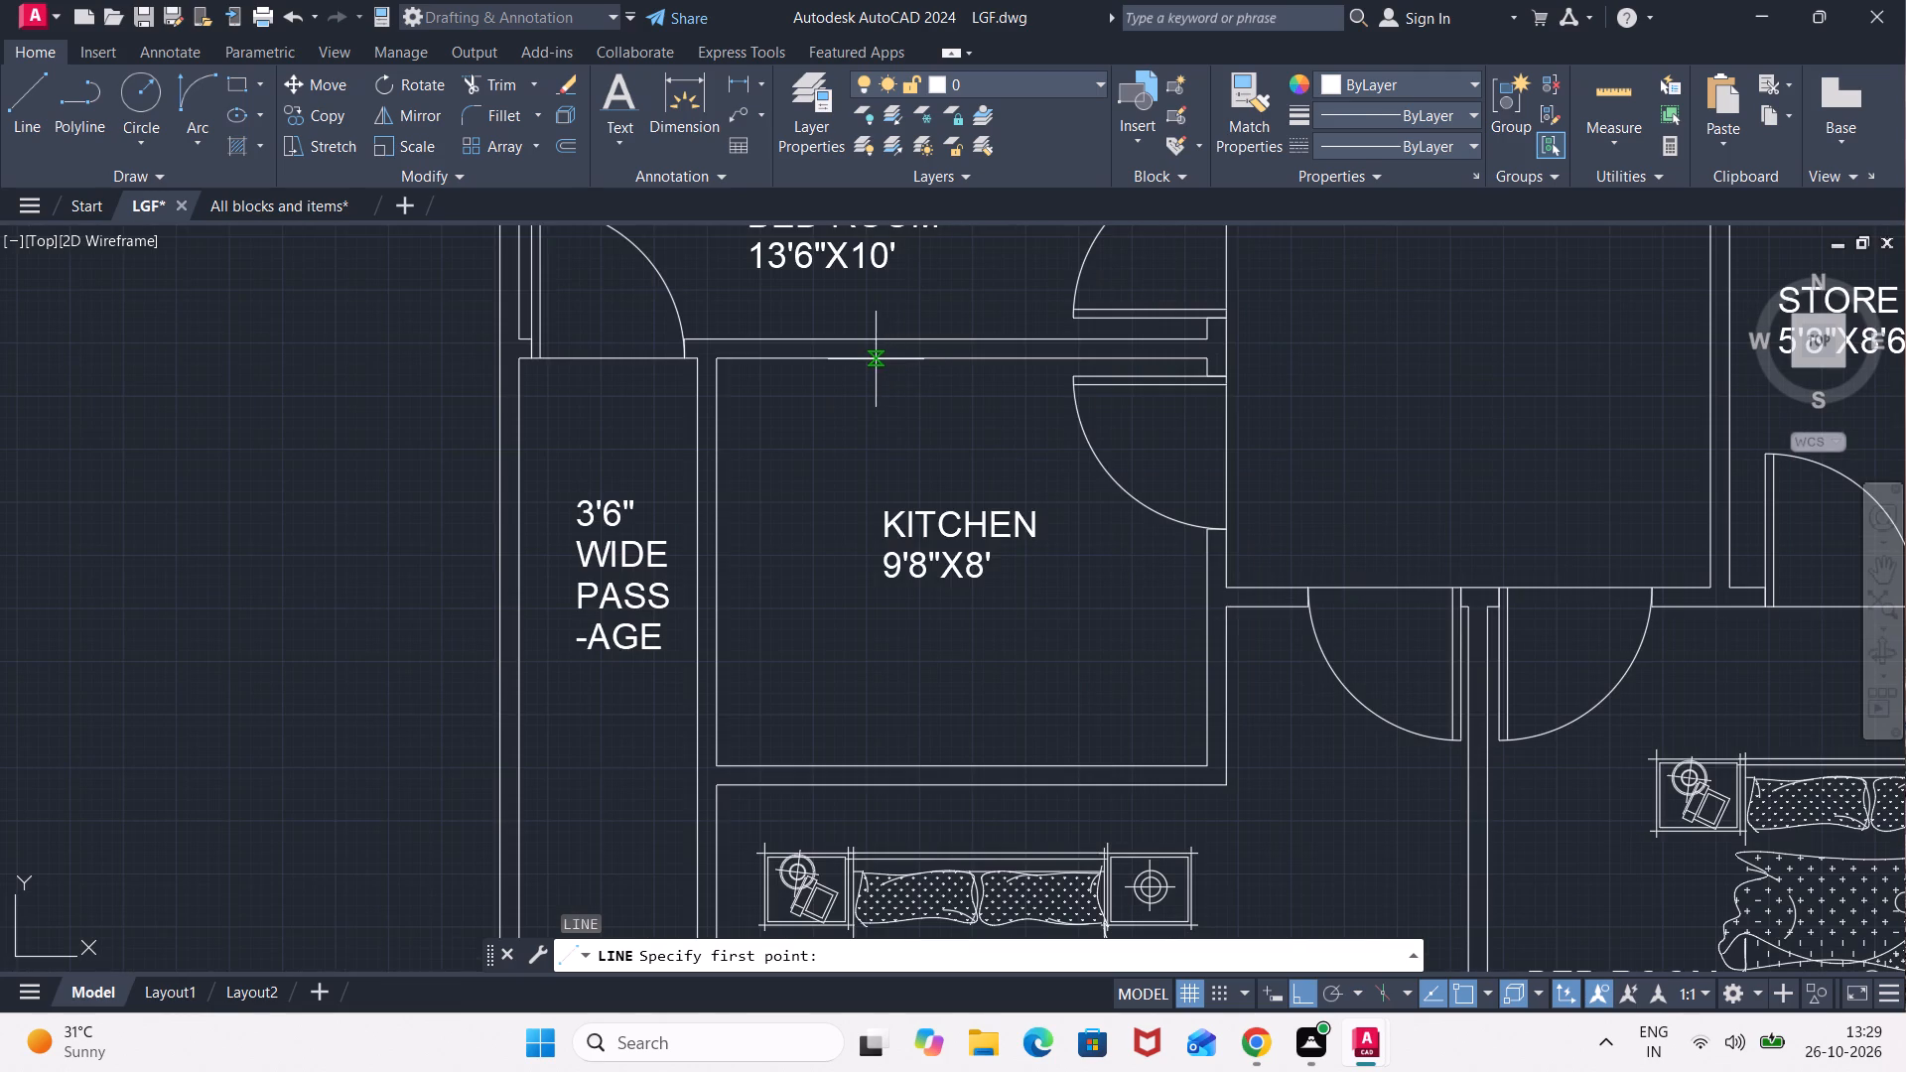
{"action": "left_click", "coordinate": [875, 359]}
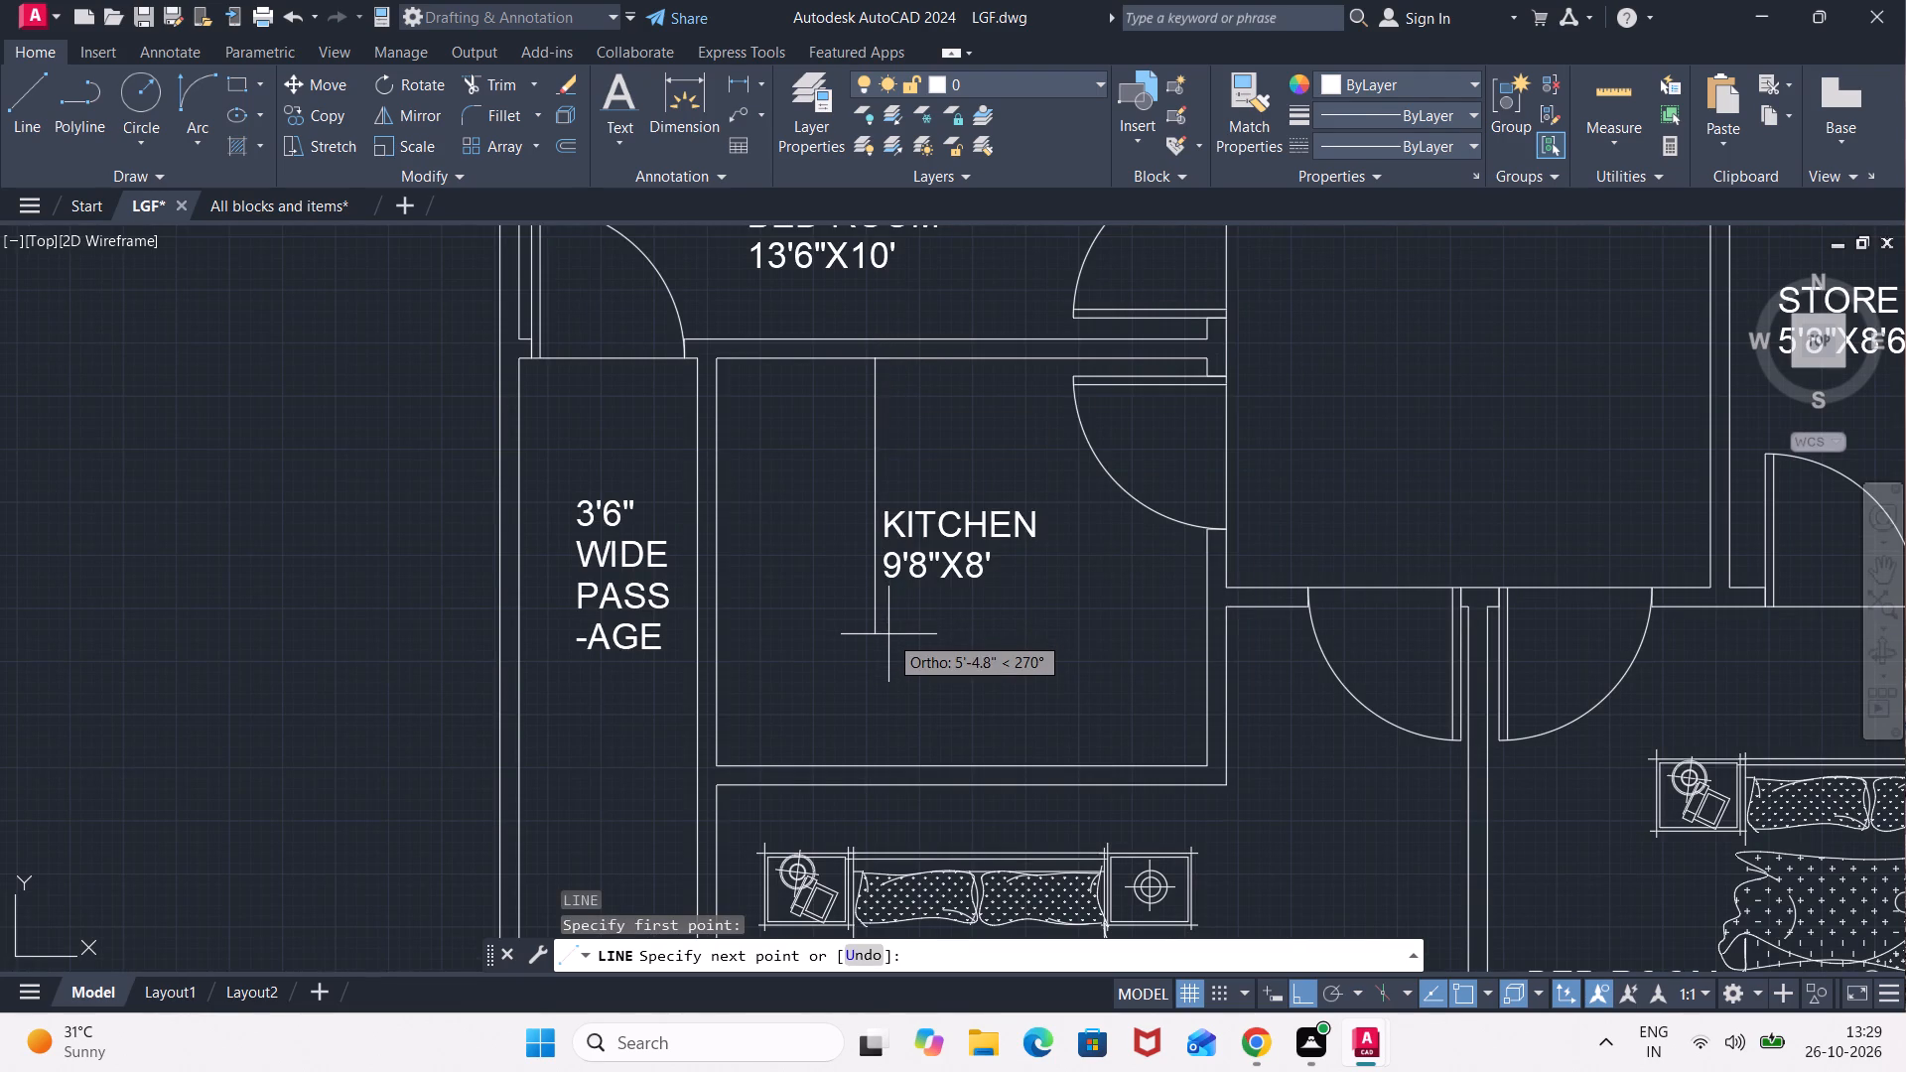
{"action": "left_click", "coordinate": [888, 627]}
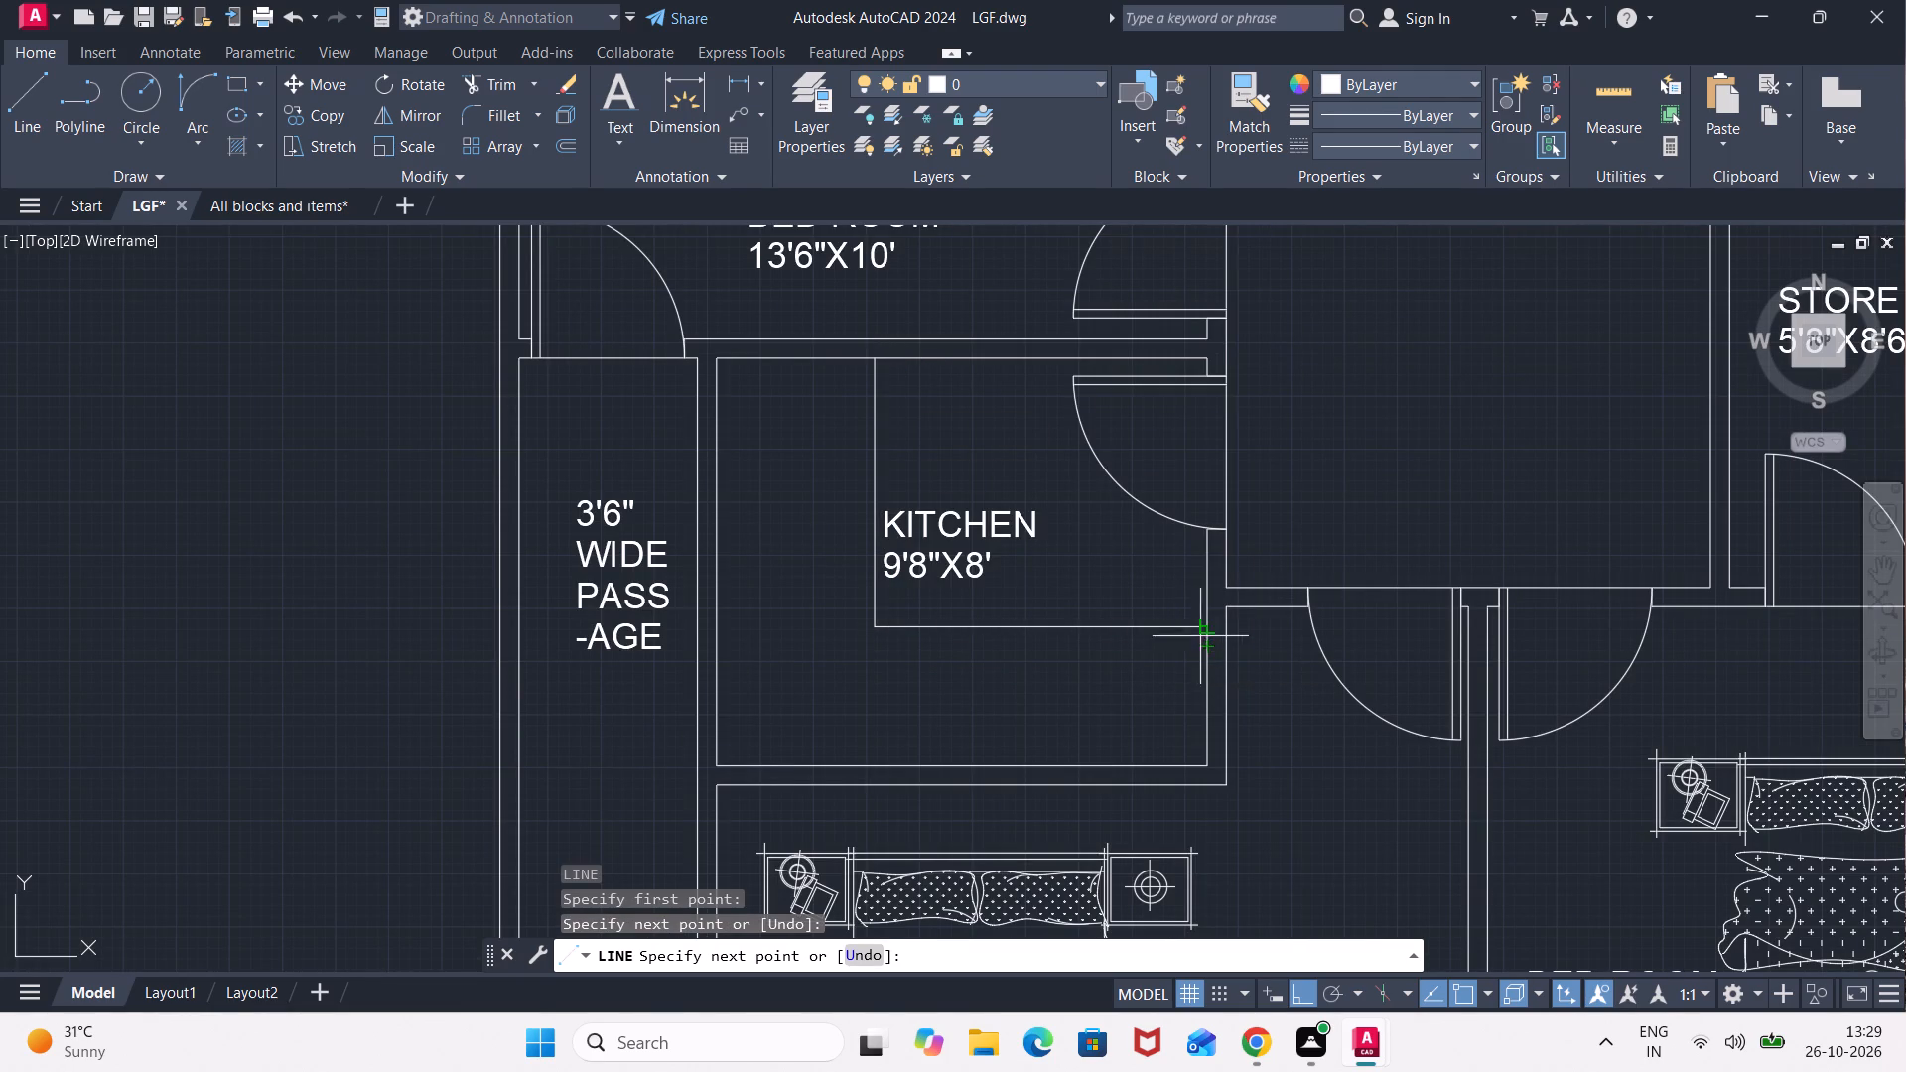
{"action": "left_click", "coordinate": [1209, 629]}
{"action": "key", "text": "Escape"}
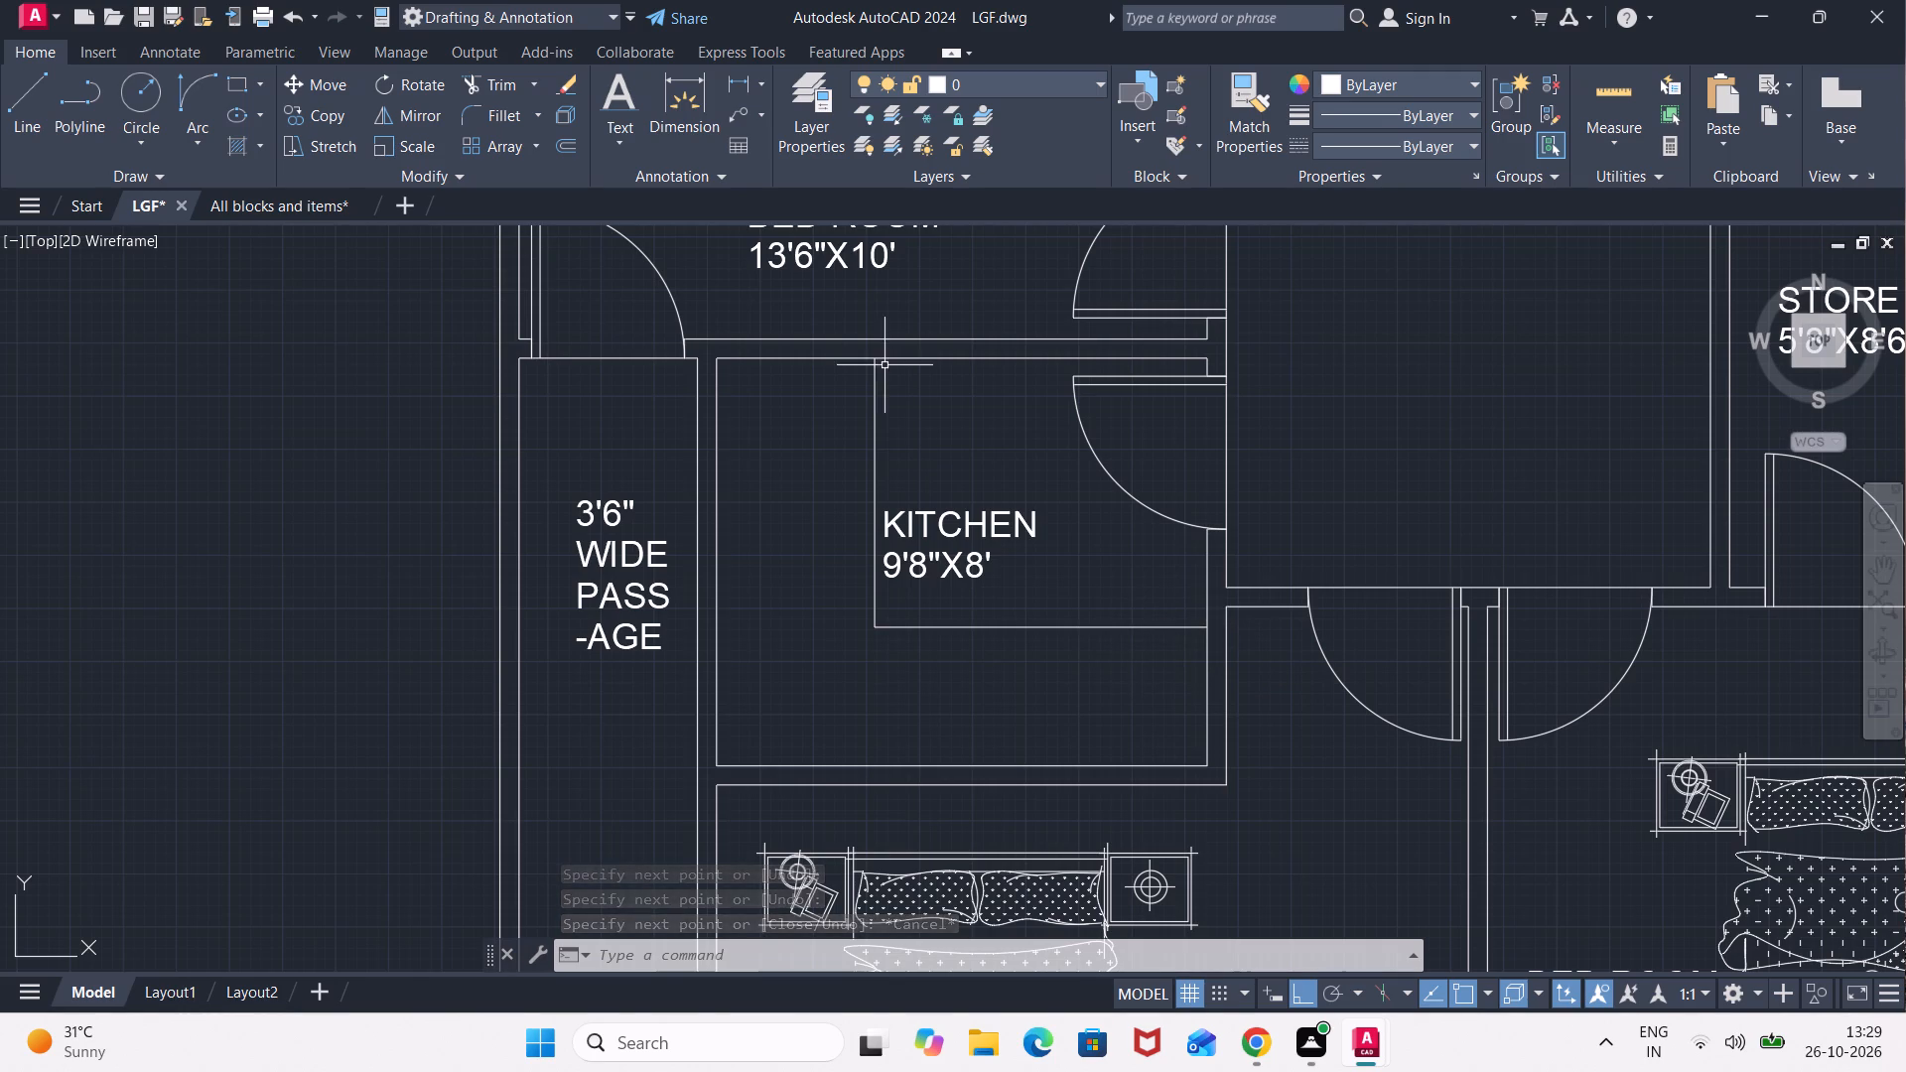
Copy the oval glass dining table with six chairs from the dining section of the "All blocks and items" drawing.
{"action": "scroll", "coordinate": [994, 498], "scroll_direction": "down", "scroll_amount": 2}
{"action": "middle_click_drag", "start_coordinate": [1171, 640], "coordinate": [884, 218]}
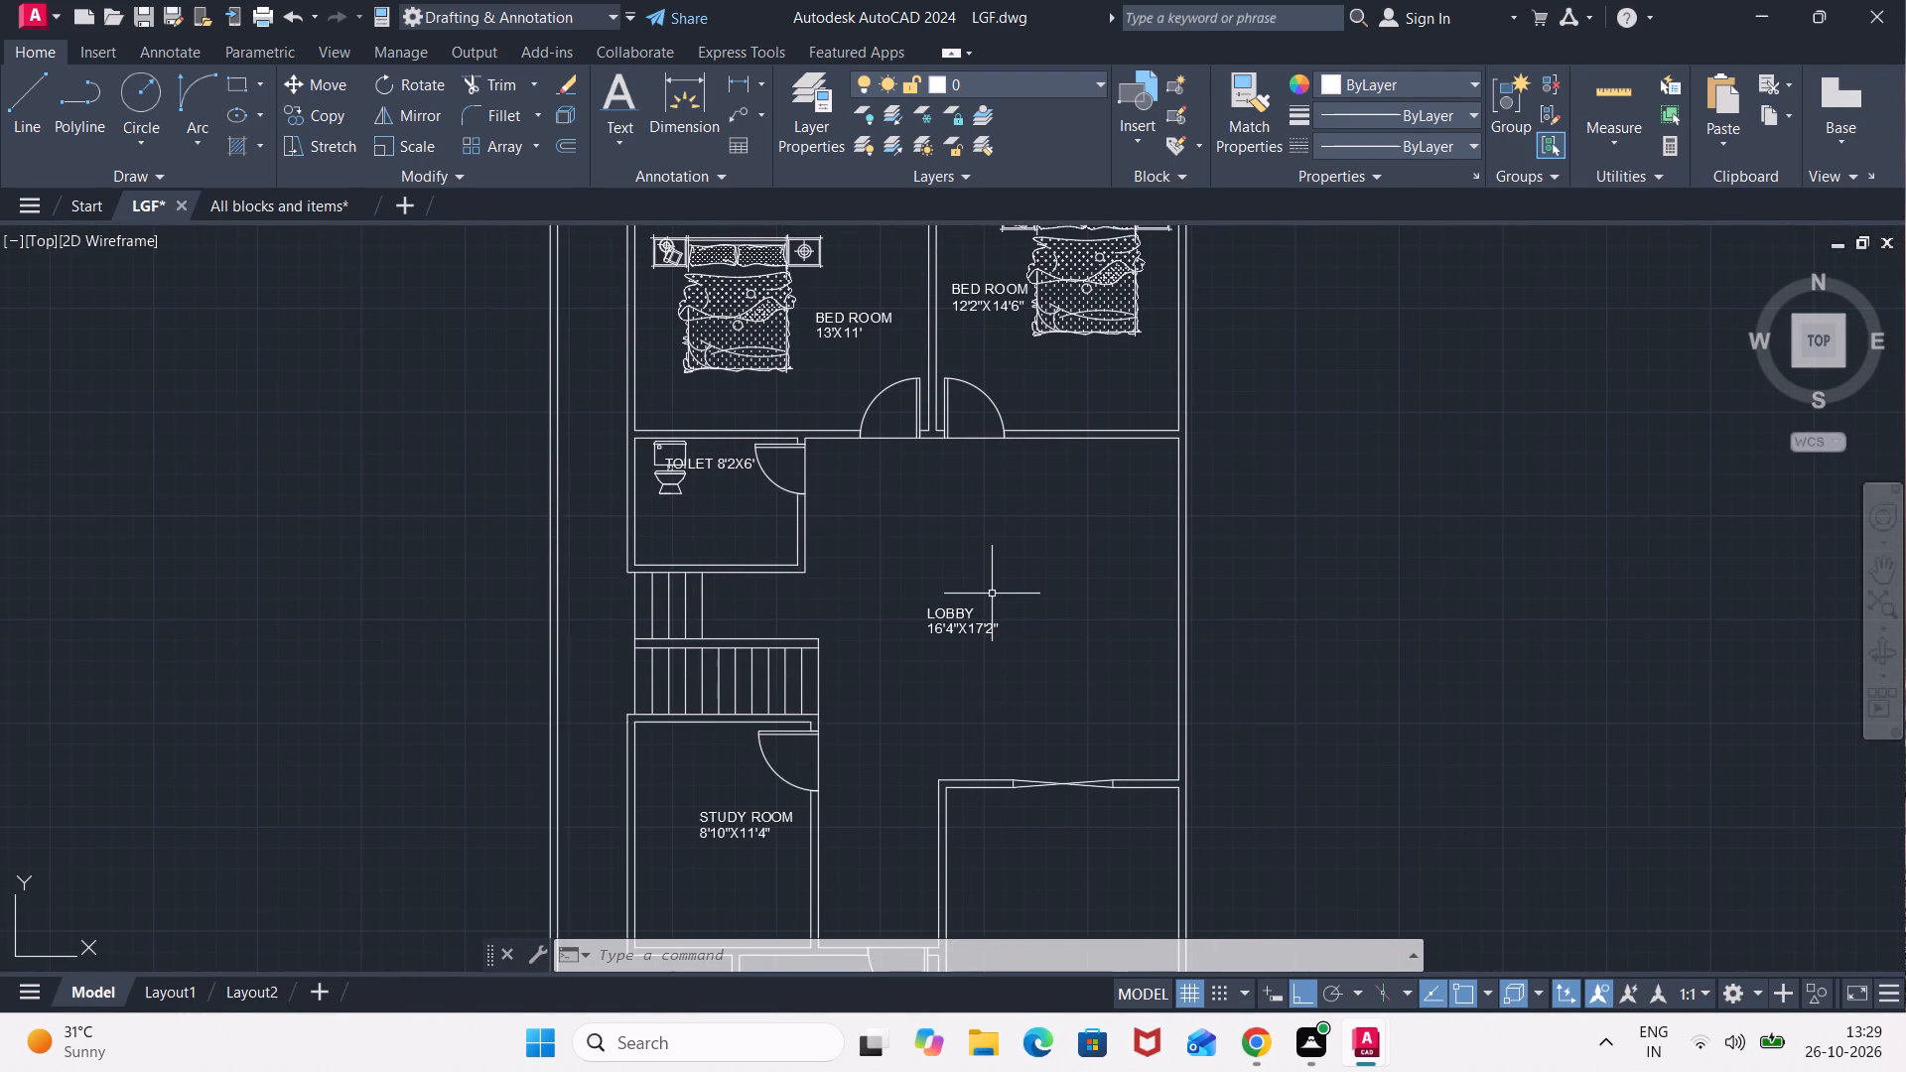
{"action": "left_click", "coordinate": [282, 198]}
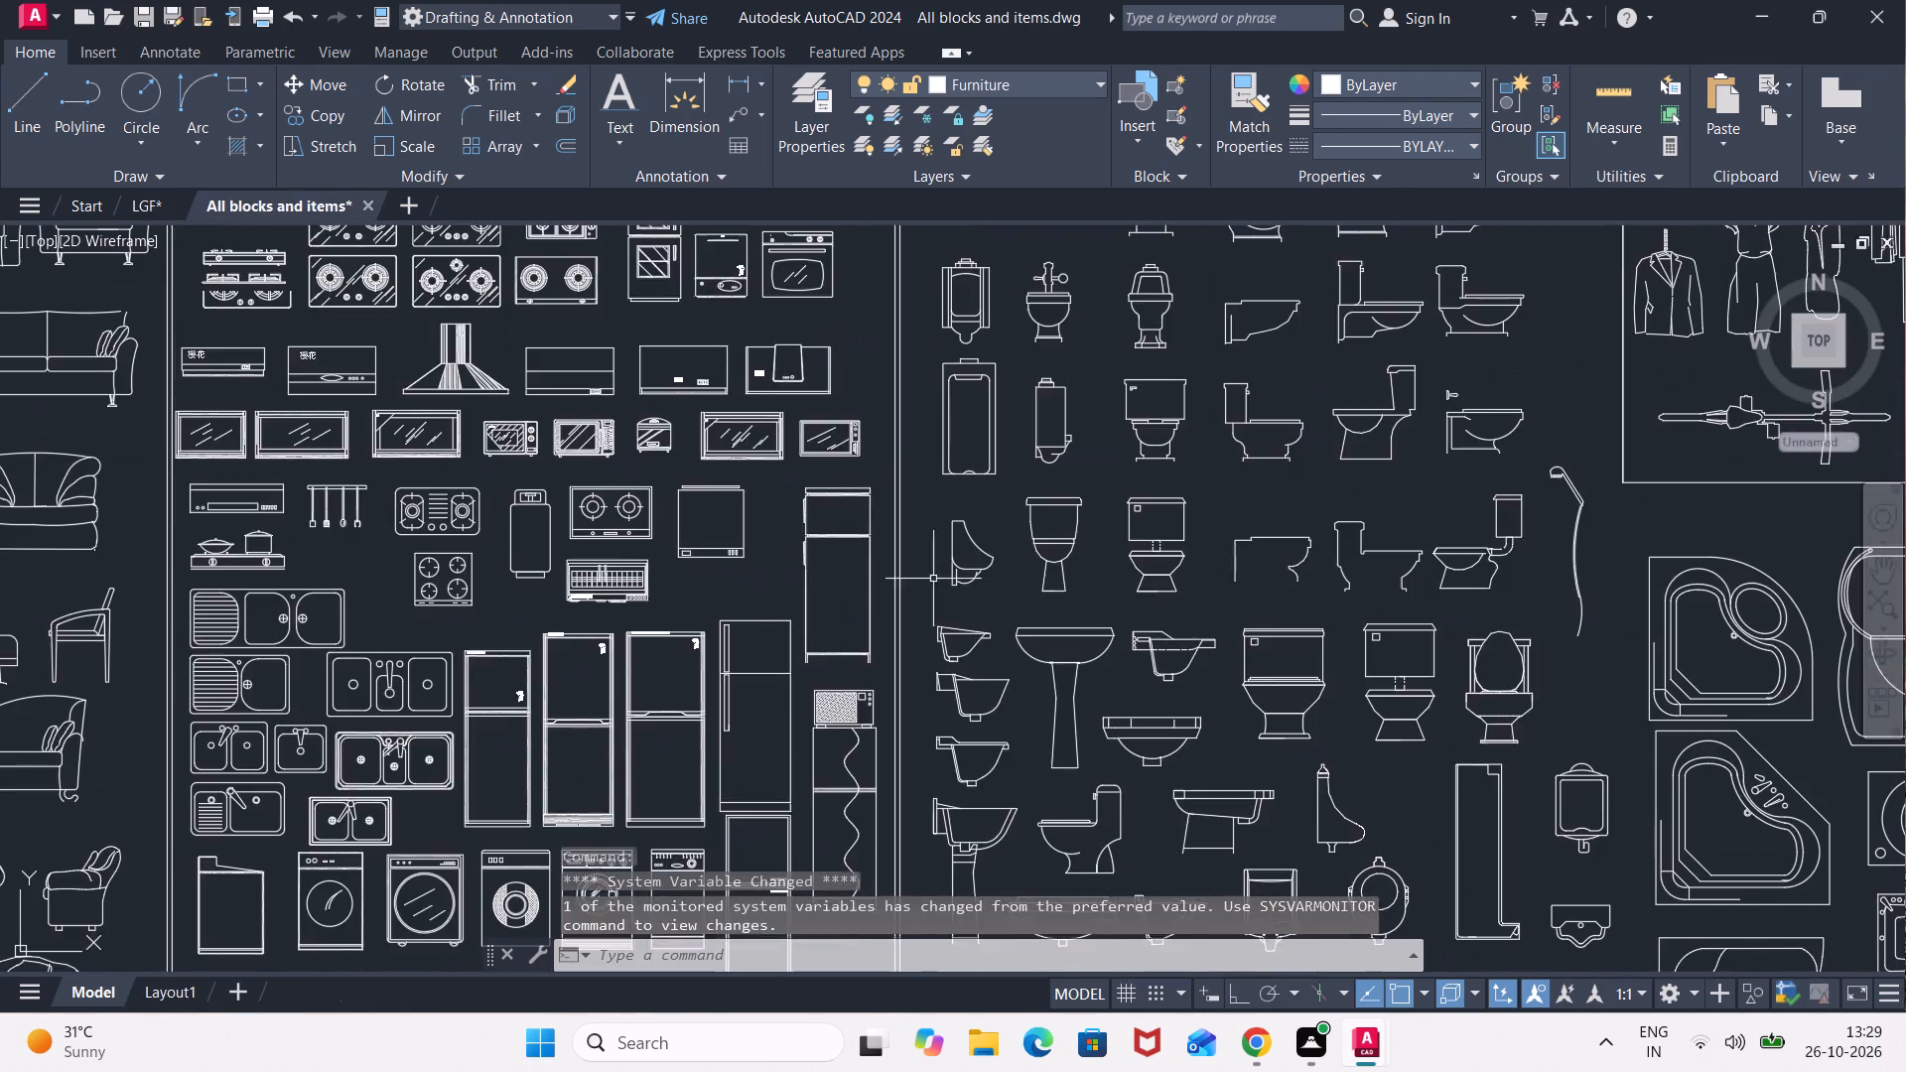
{"action": "scroll", "coordinate": [1077, 656], "scroll_direction": "down", "scroll_amount": 3}
{"action": "middle_click_drag", "start_coordinate": [1140, 710], "coordinate": [1281, 412]}
{"action": "scroll", "coordinate": [1099, 571], "scroll_direction": "up", "scroll_amount": 3}
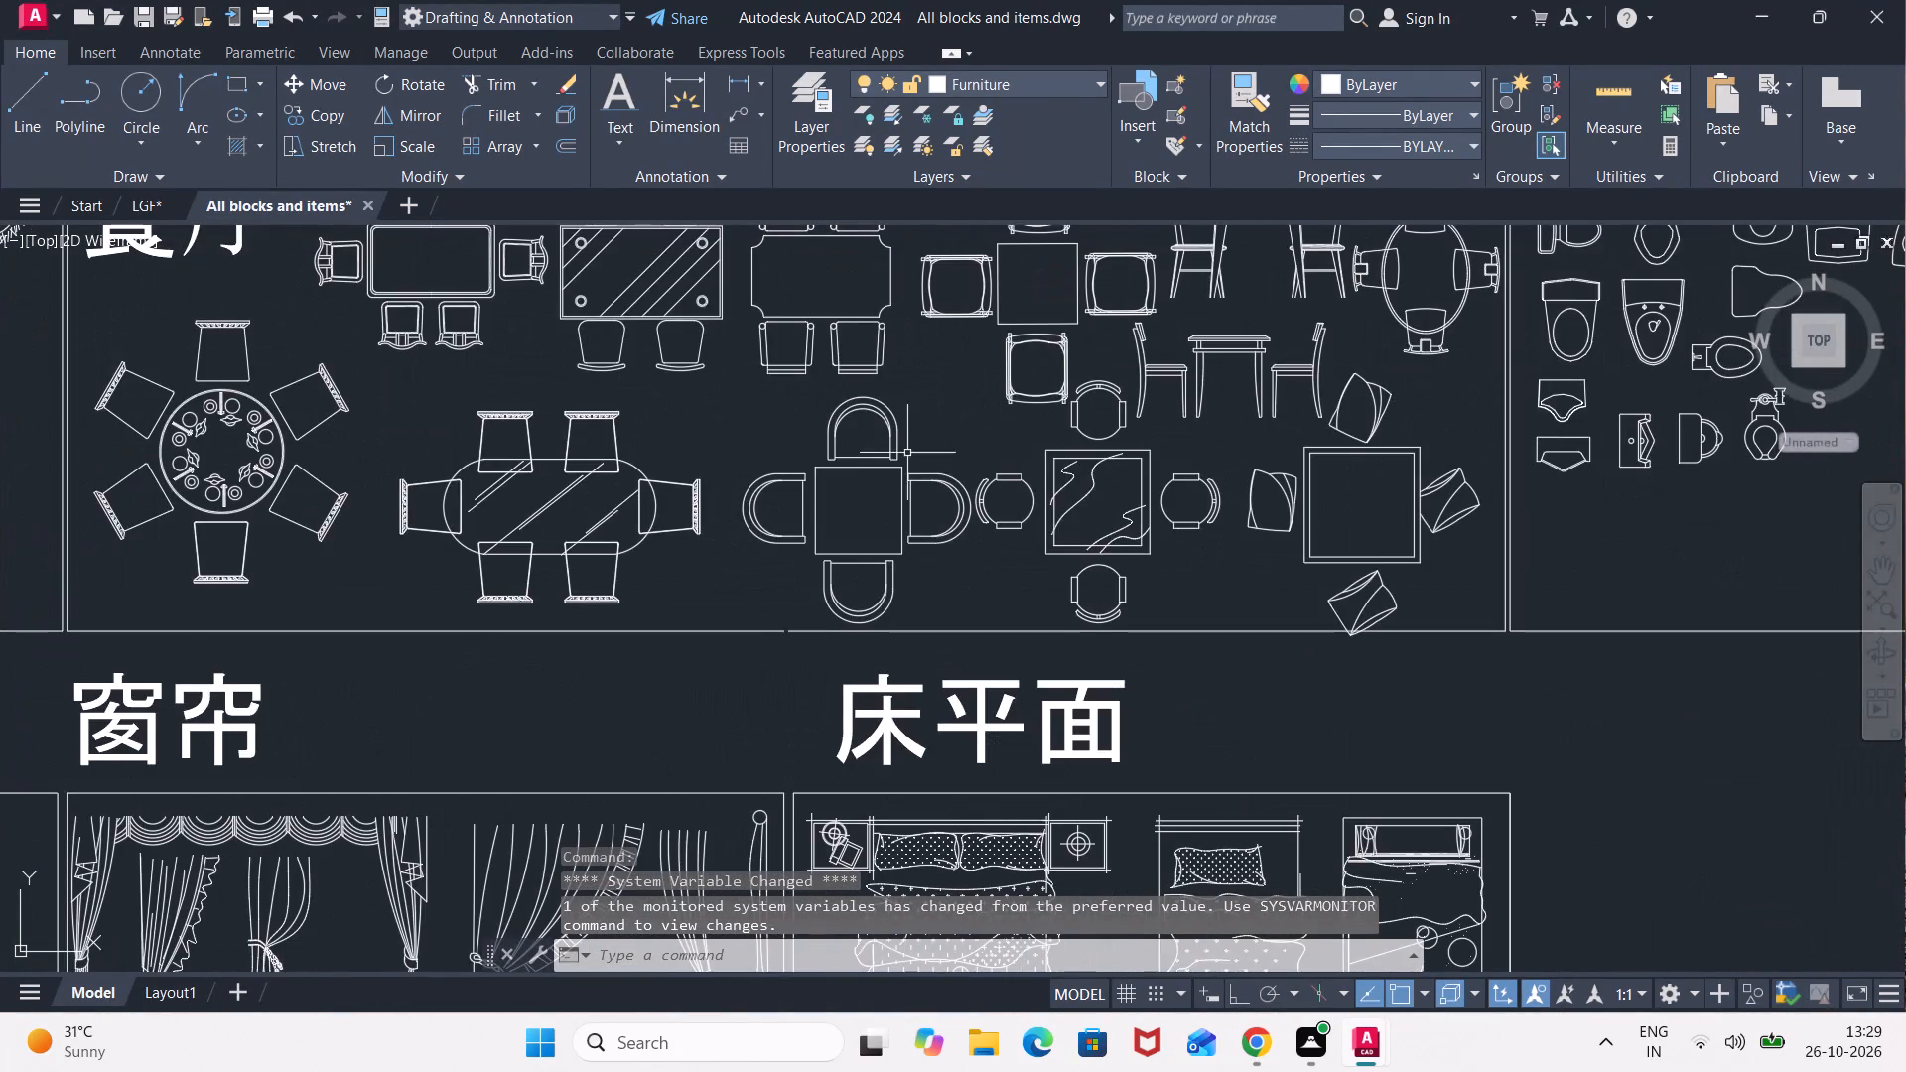
{"action": "middle_click_drag", "start_coordinate": [907, 453], "coordinate": [1469, 445]}
{"action": "left_click", "coordinate": [1280, 399]}
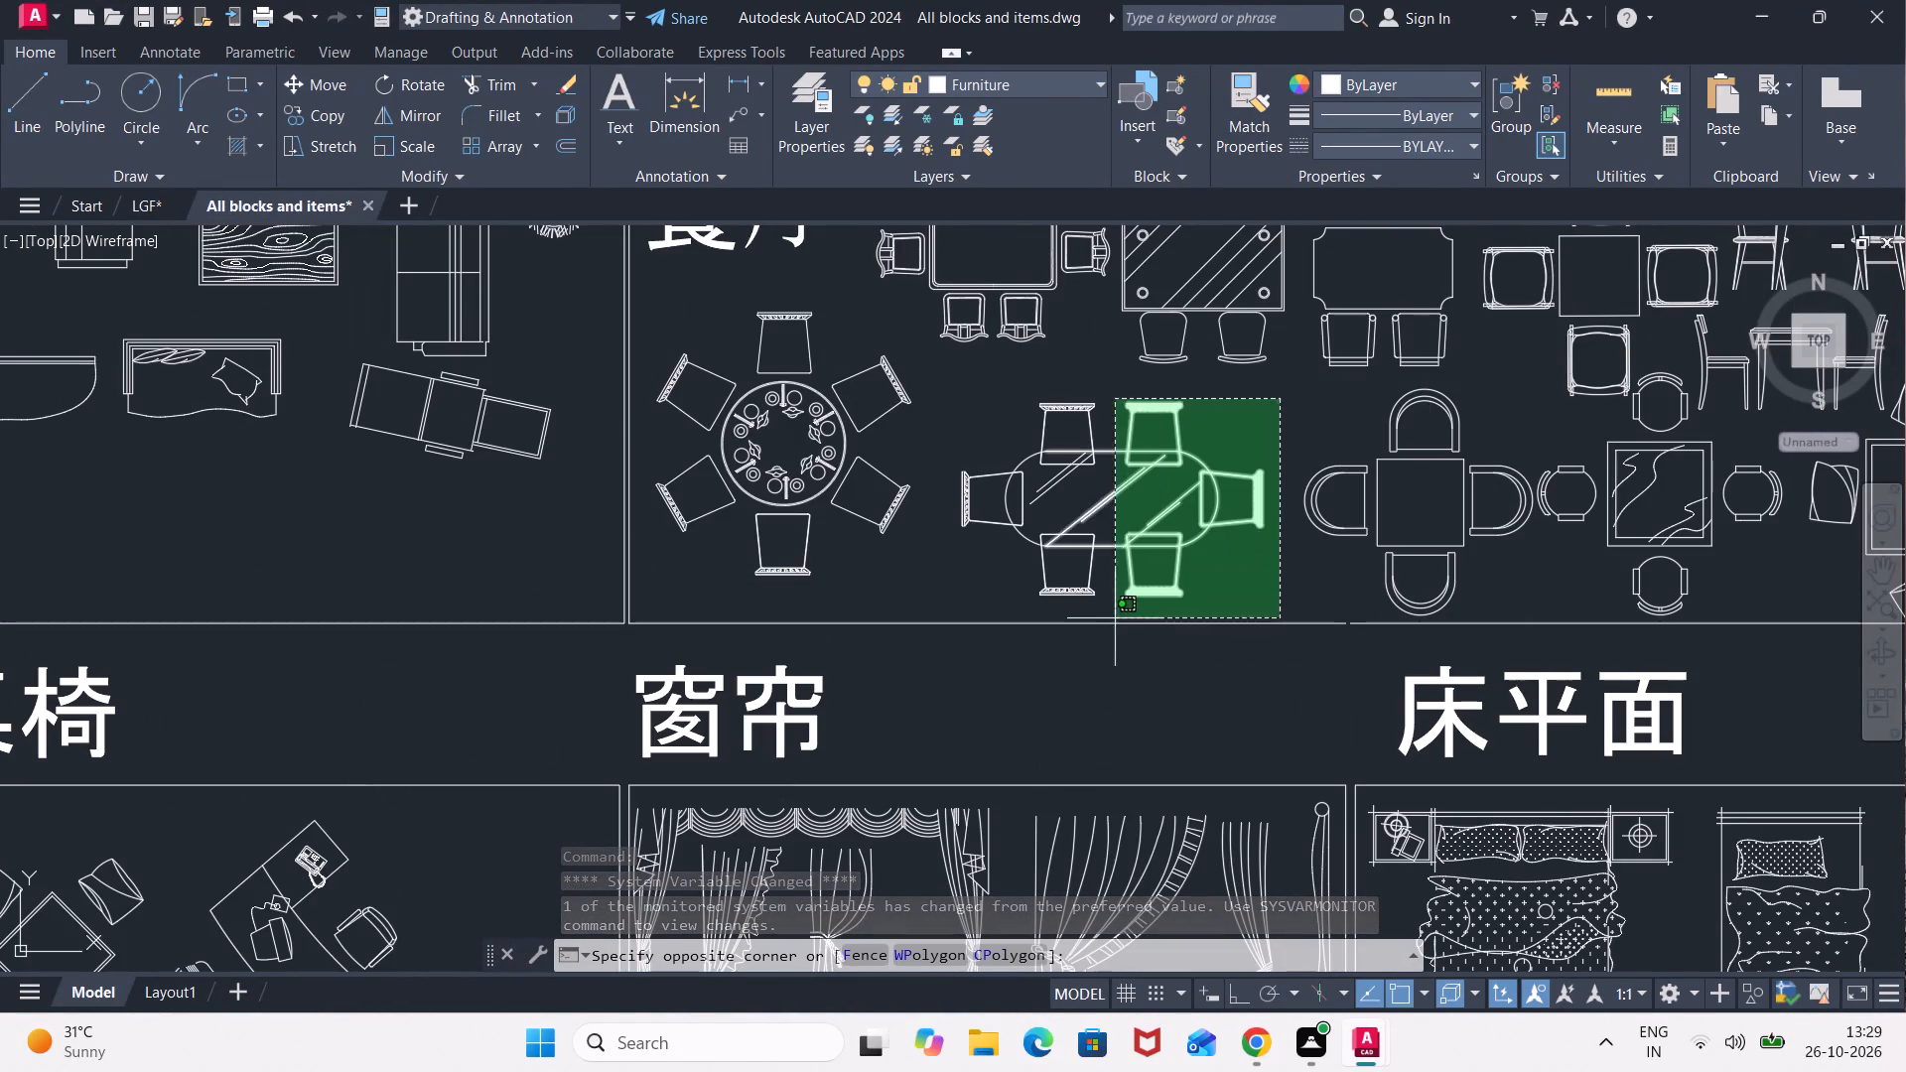
{"action": "left_click", "coordinate": [933, 605]}
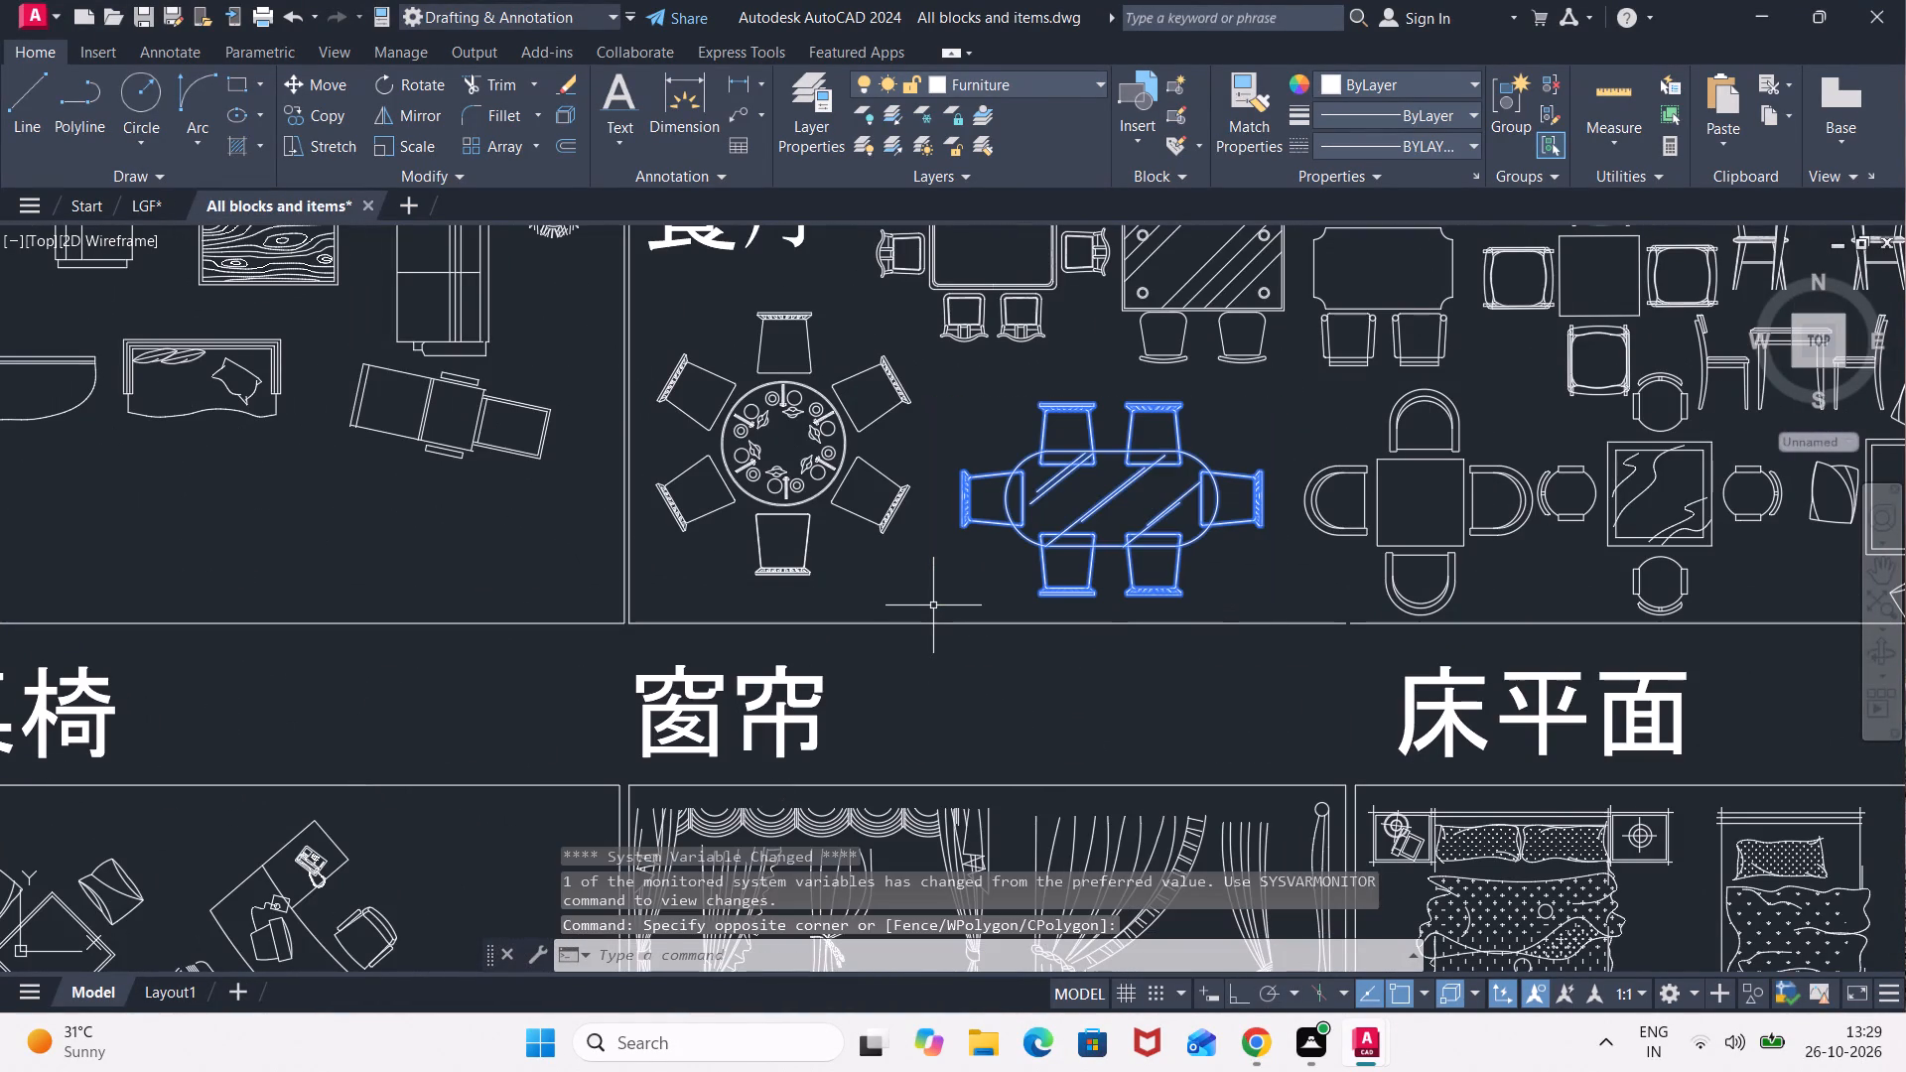
{"action": "key", "text": "ctrl+c"}
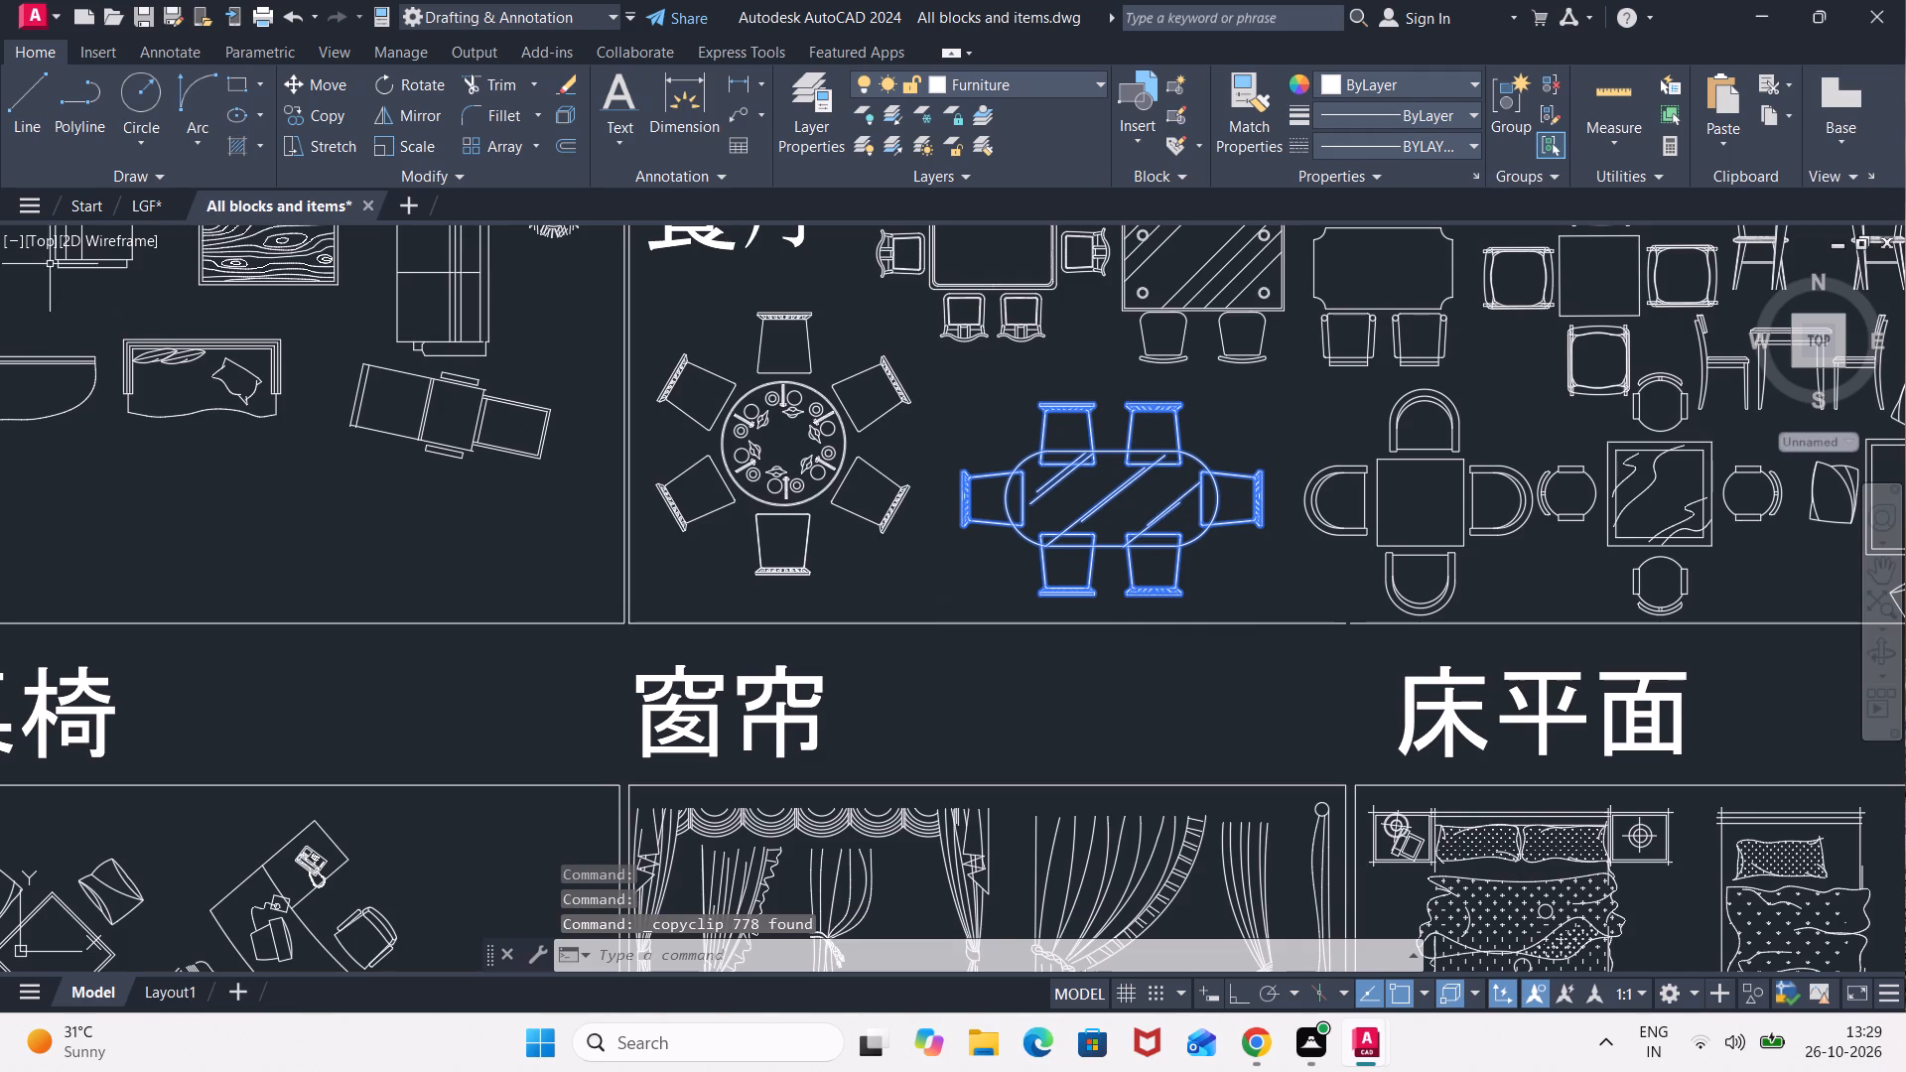
Paste the six-chair dining table into the LGF lobby, above and to the right of the room label.
{"action": "left_click", "coordinate": [151, 201]}
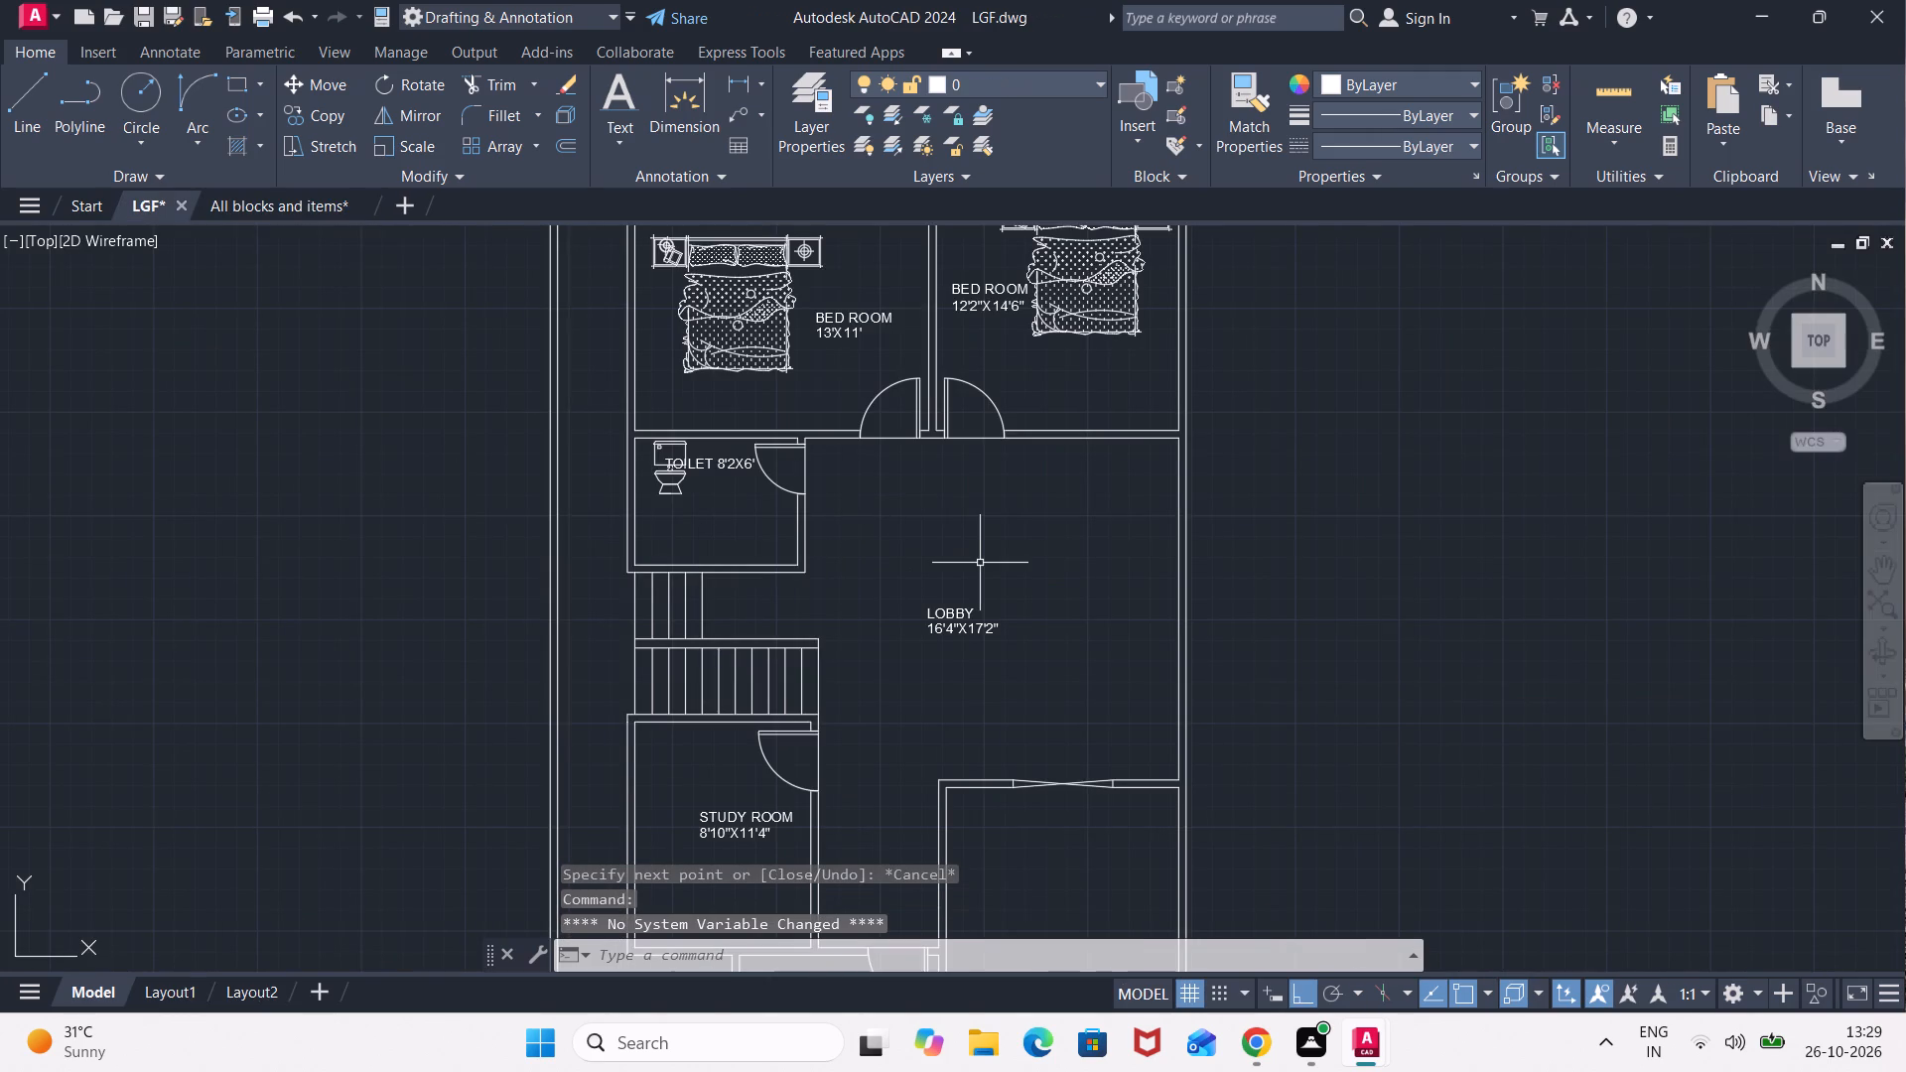
{"action": "left_click", "coordinate": [980, 563]}
{"action": "key", "text": "ctrl+v"}
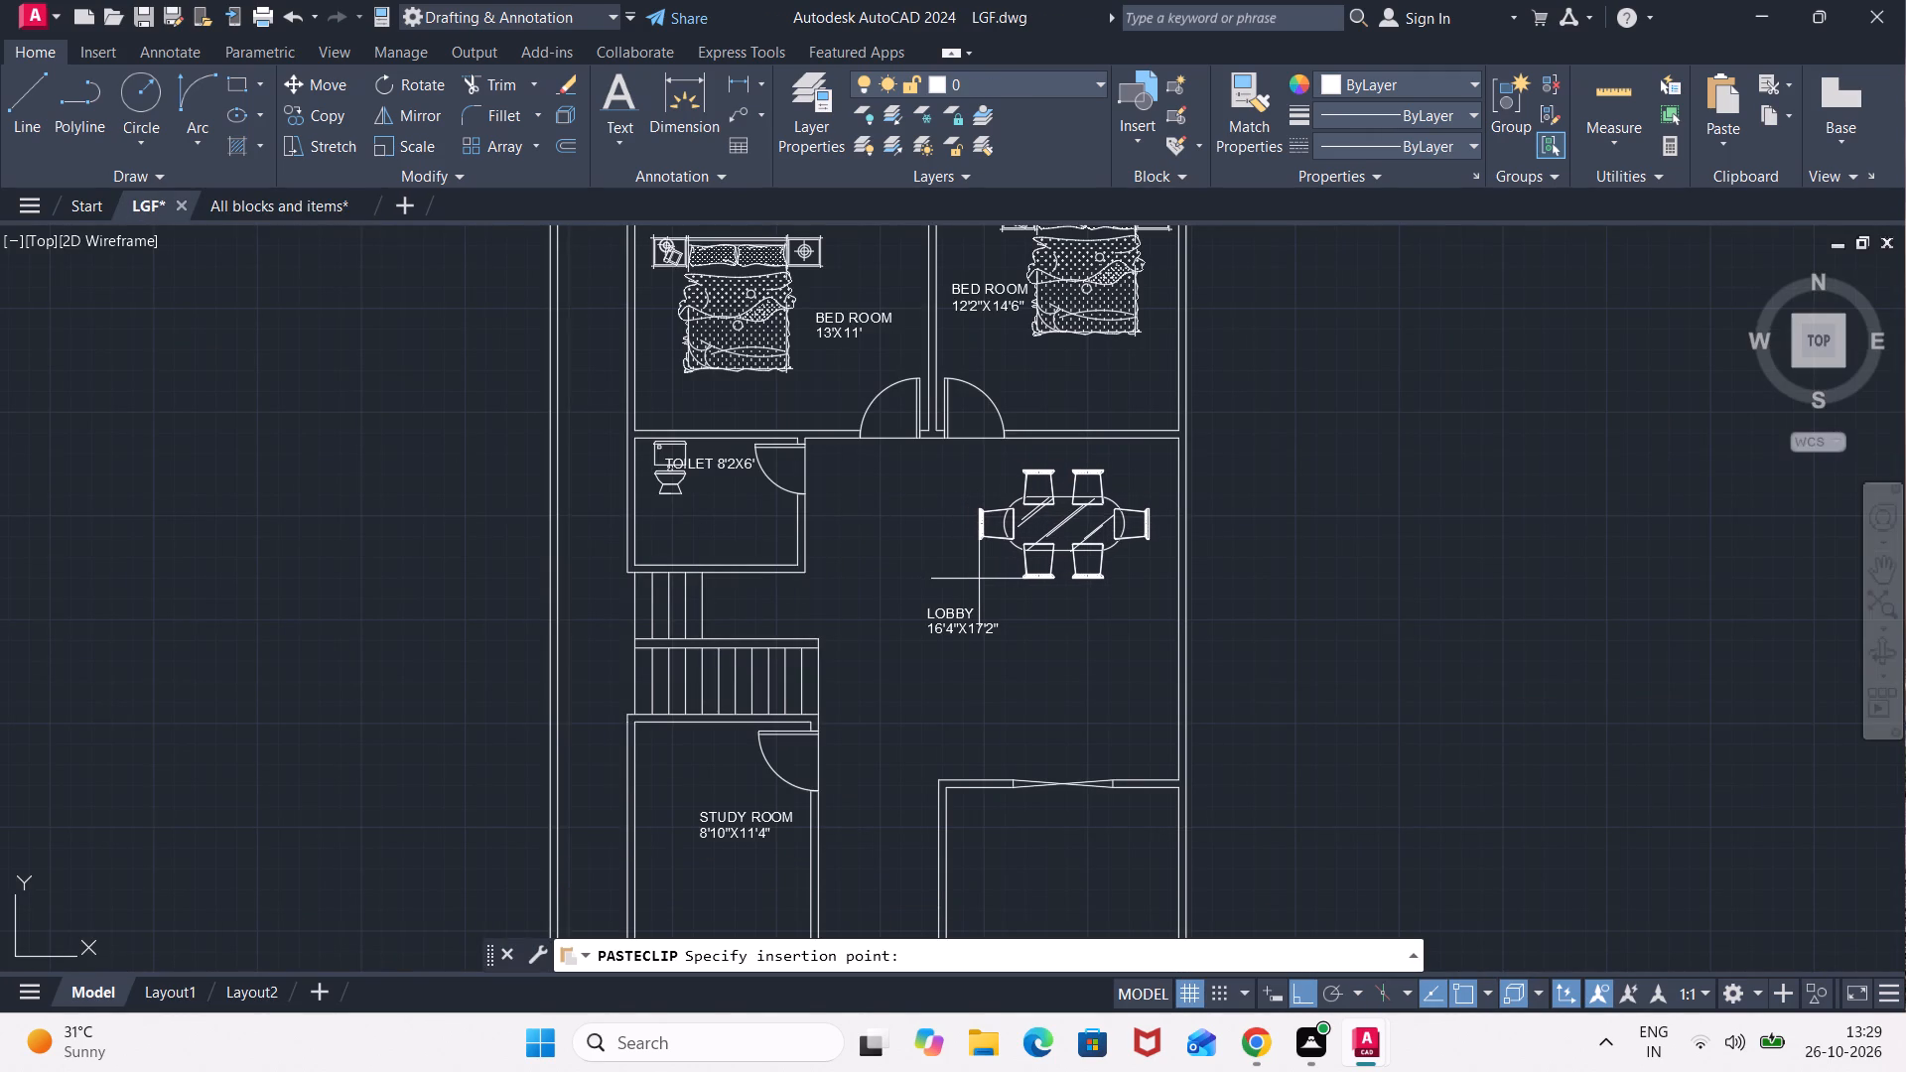
{"action": "left_click", "coordinate": [973, 583]}
Copy the front-view three-seat sofa with three cushions from the sofa section of the "All blocks and items" drawing.
{"action": "left_click", "coordinate": [313, 208]}
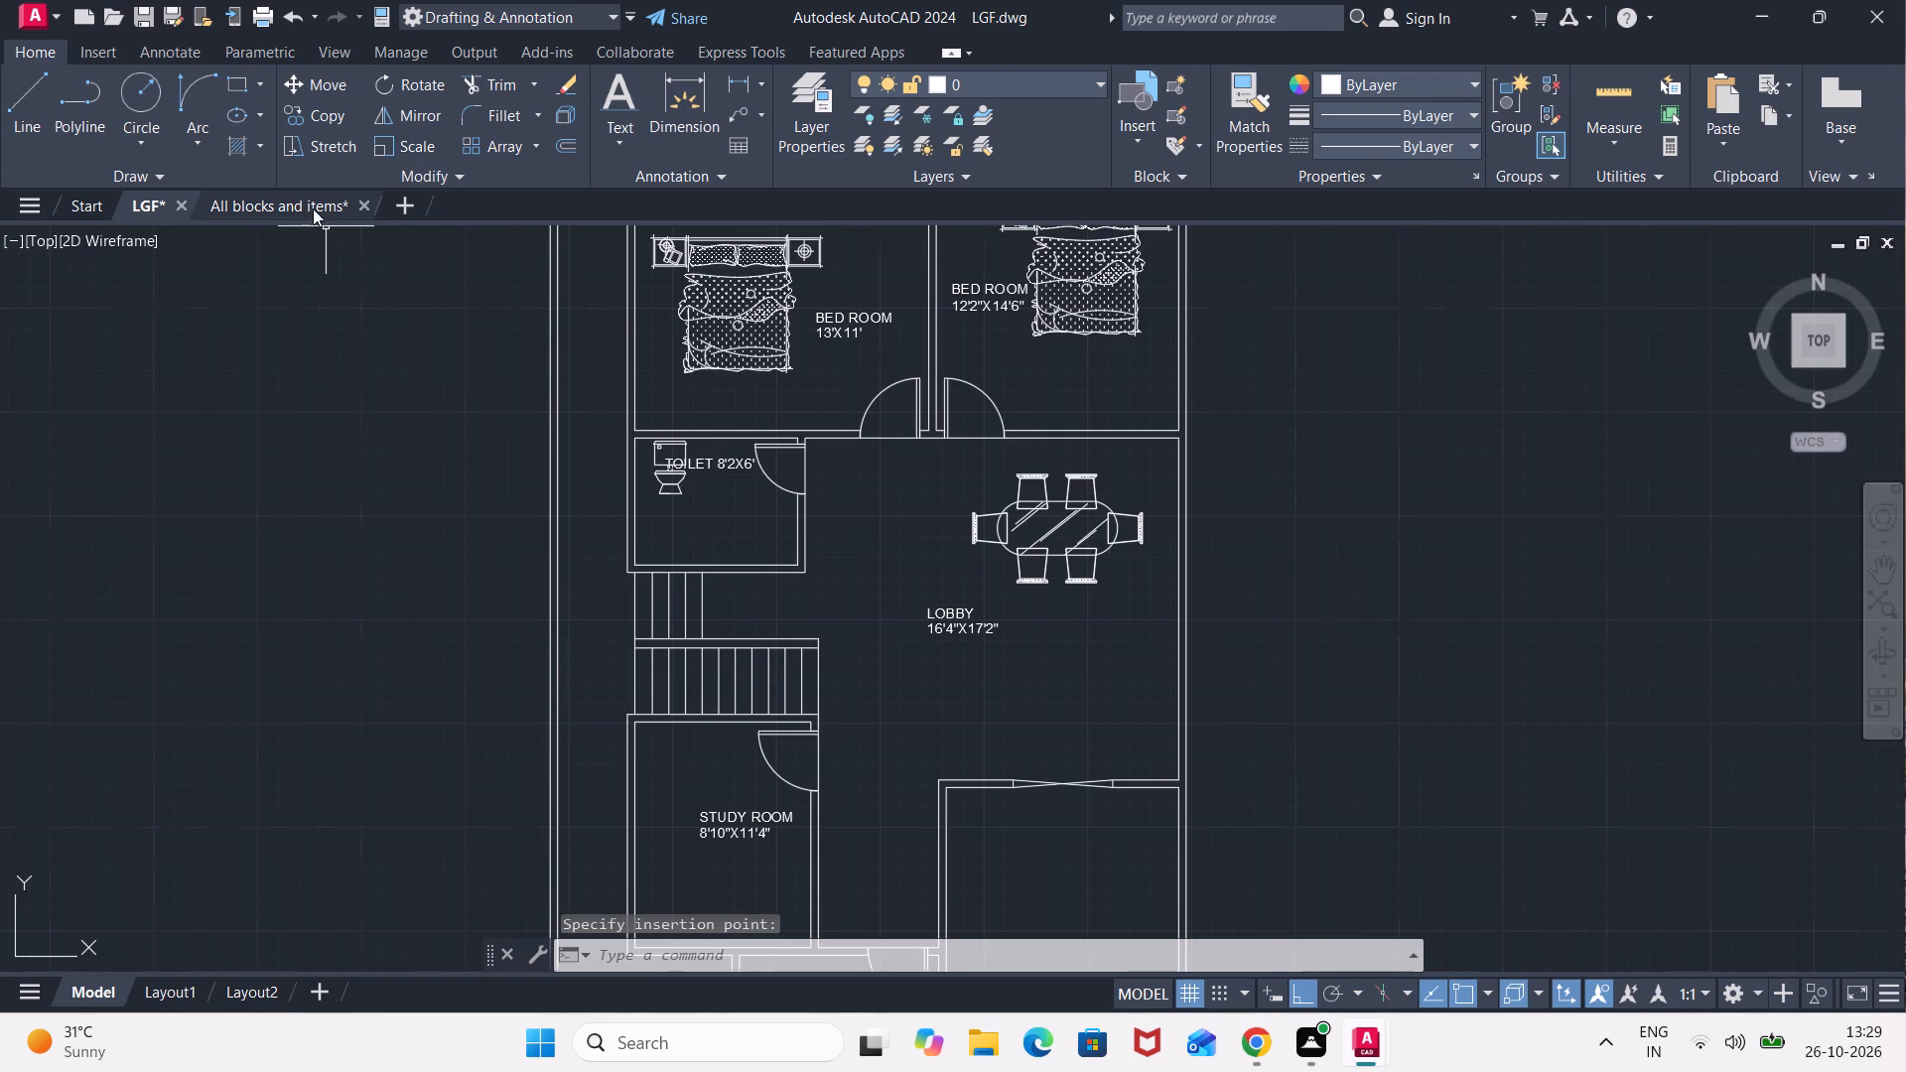
{"action": "scroll", "coordinate": [1009, 440], "scroll_direction": "down", "scroll_amount": 2}
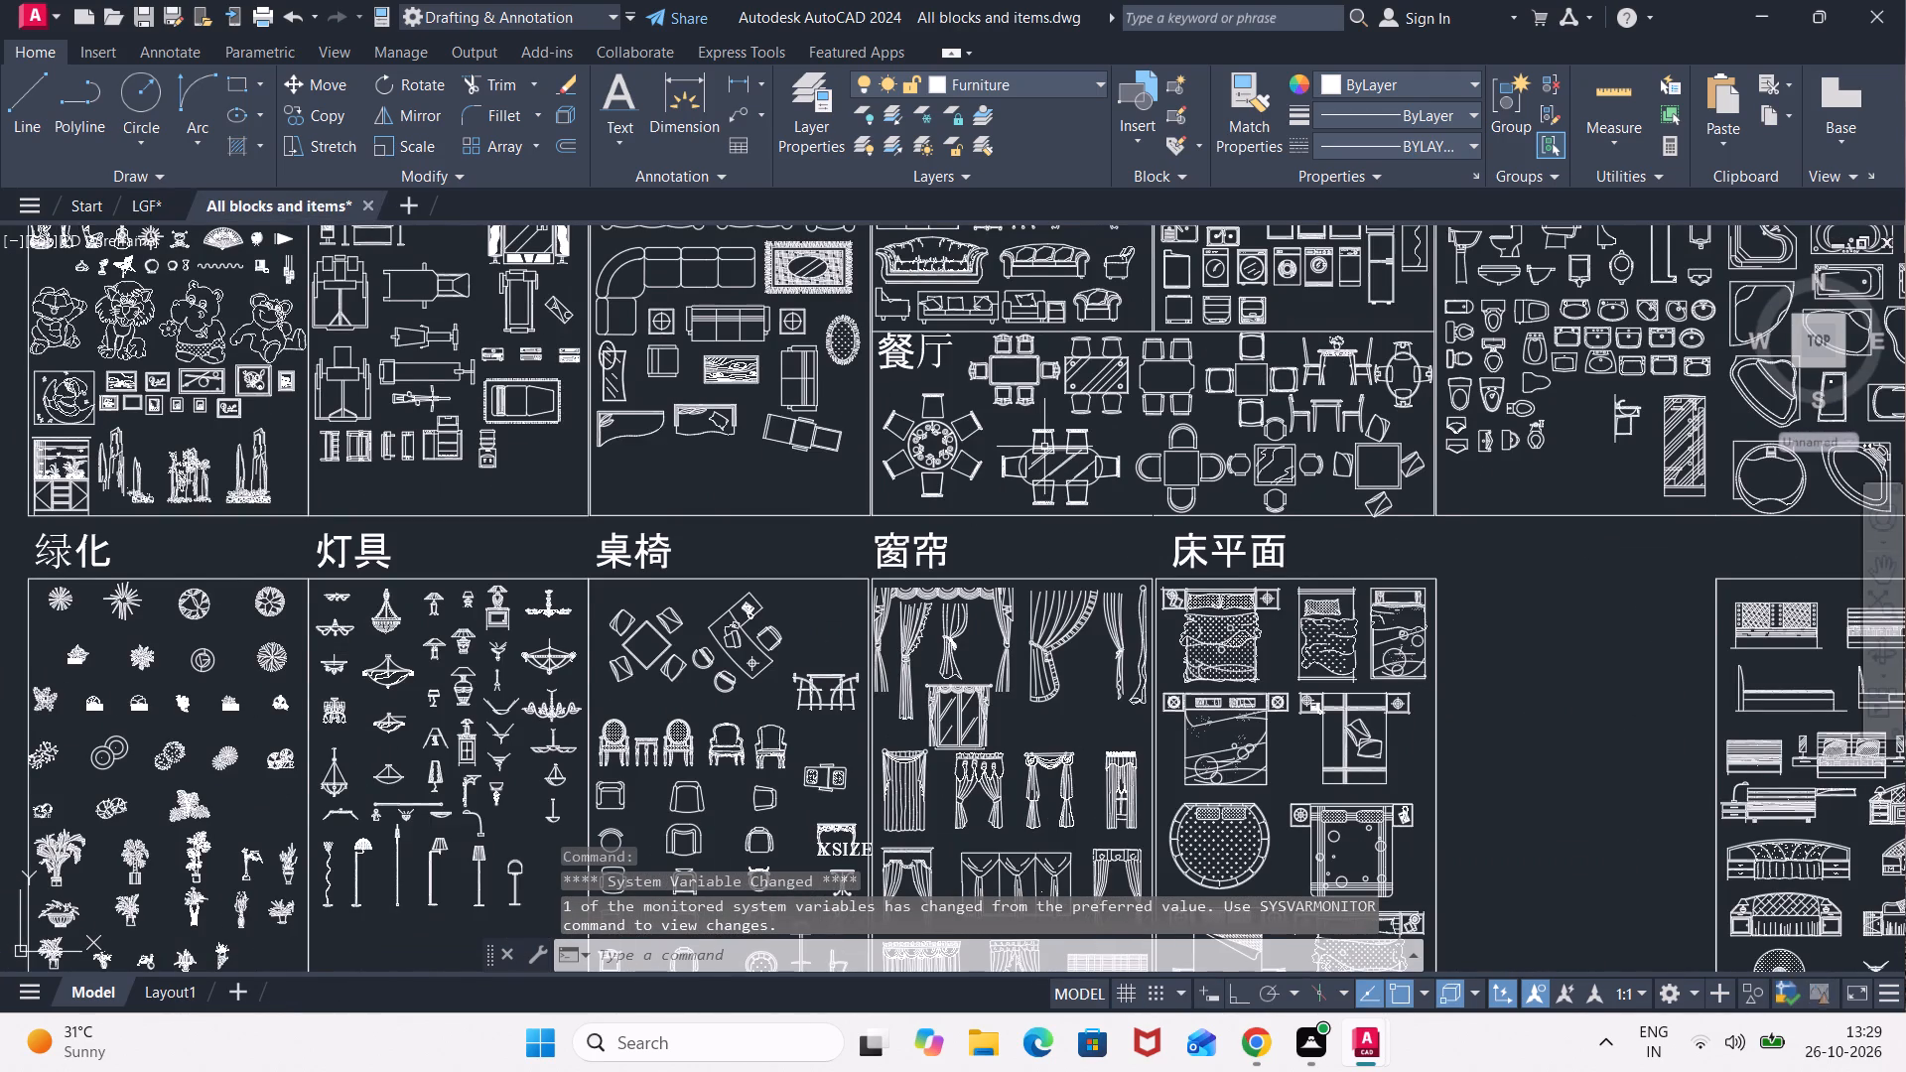
{"action": "middle_click_drag", "start_coordinate": [1044, 446], "coordinate": [1067, 592]}
{"action": "scroll", "coordinate": [984, 408], "scroll_direction": "up", "scroll_amount": 2}
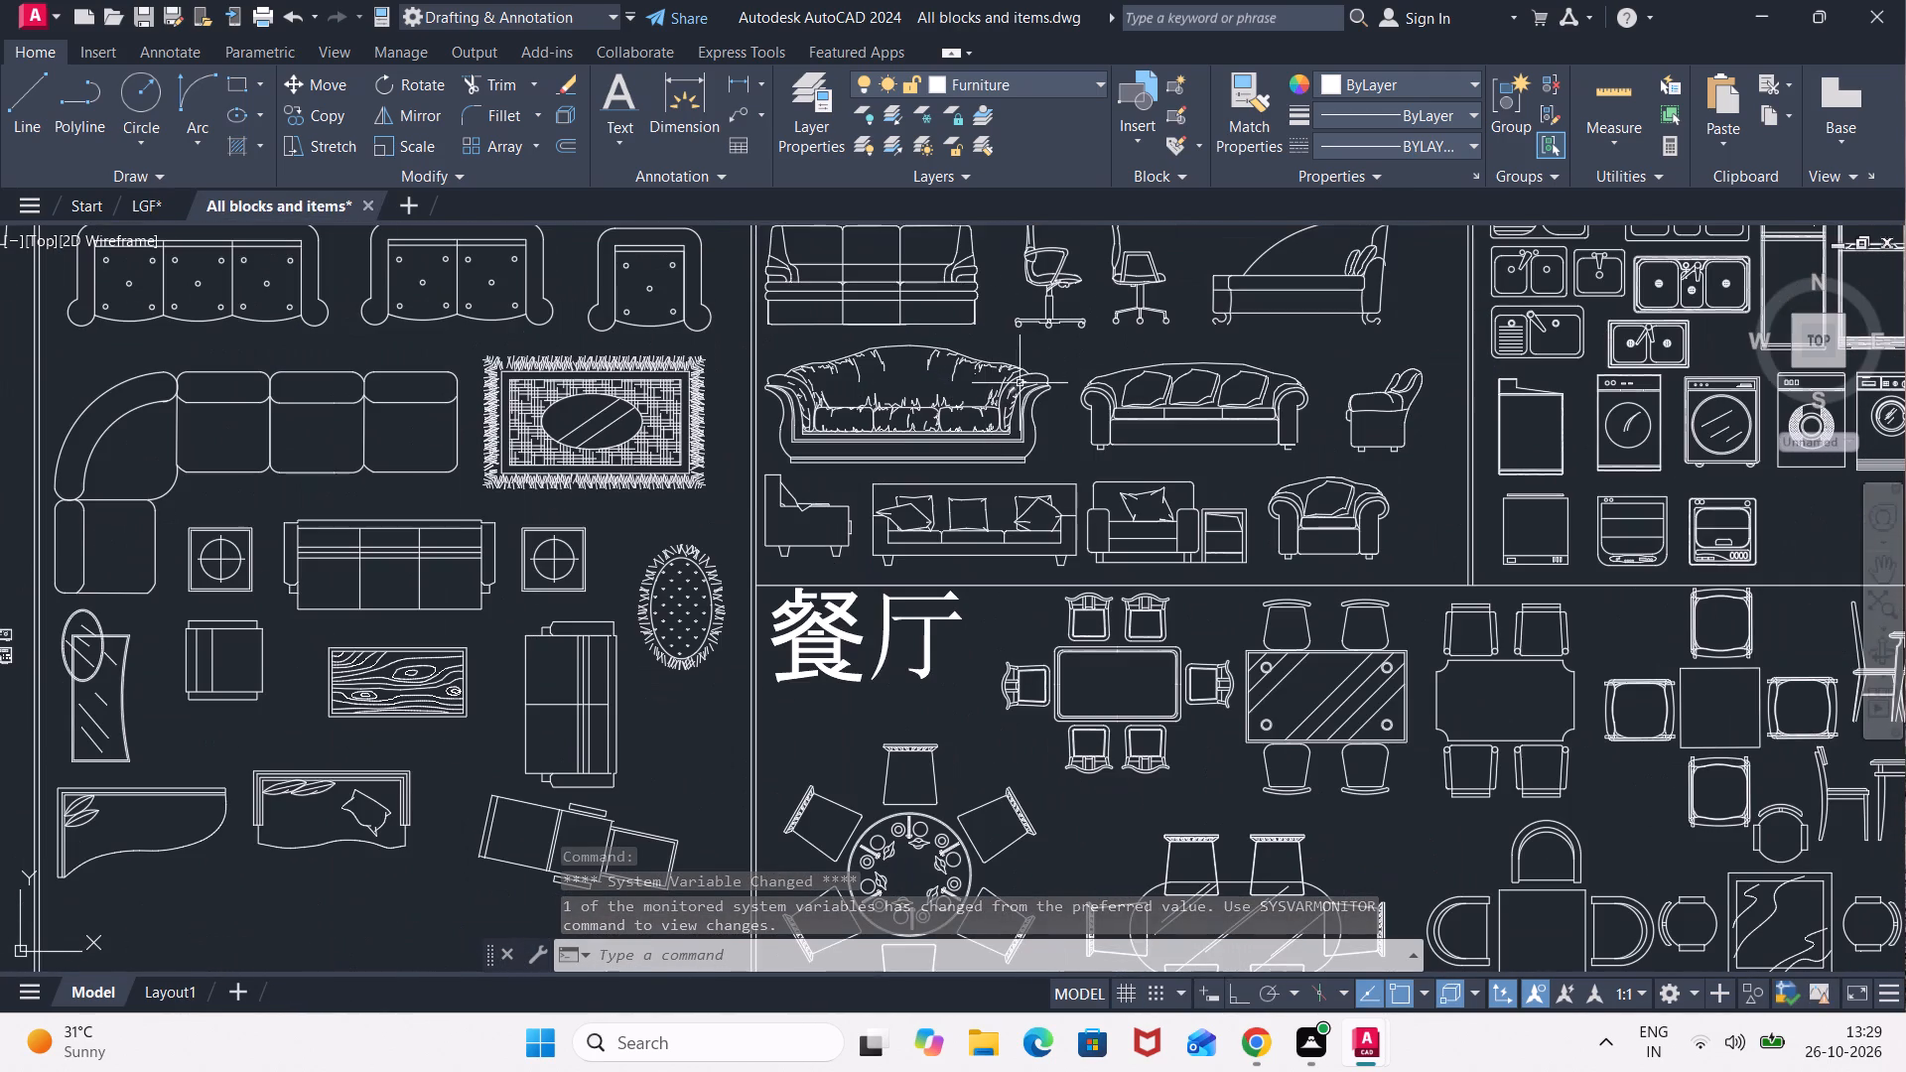
{"action": "left_click", "coordinate": [1307, 342]}
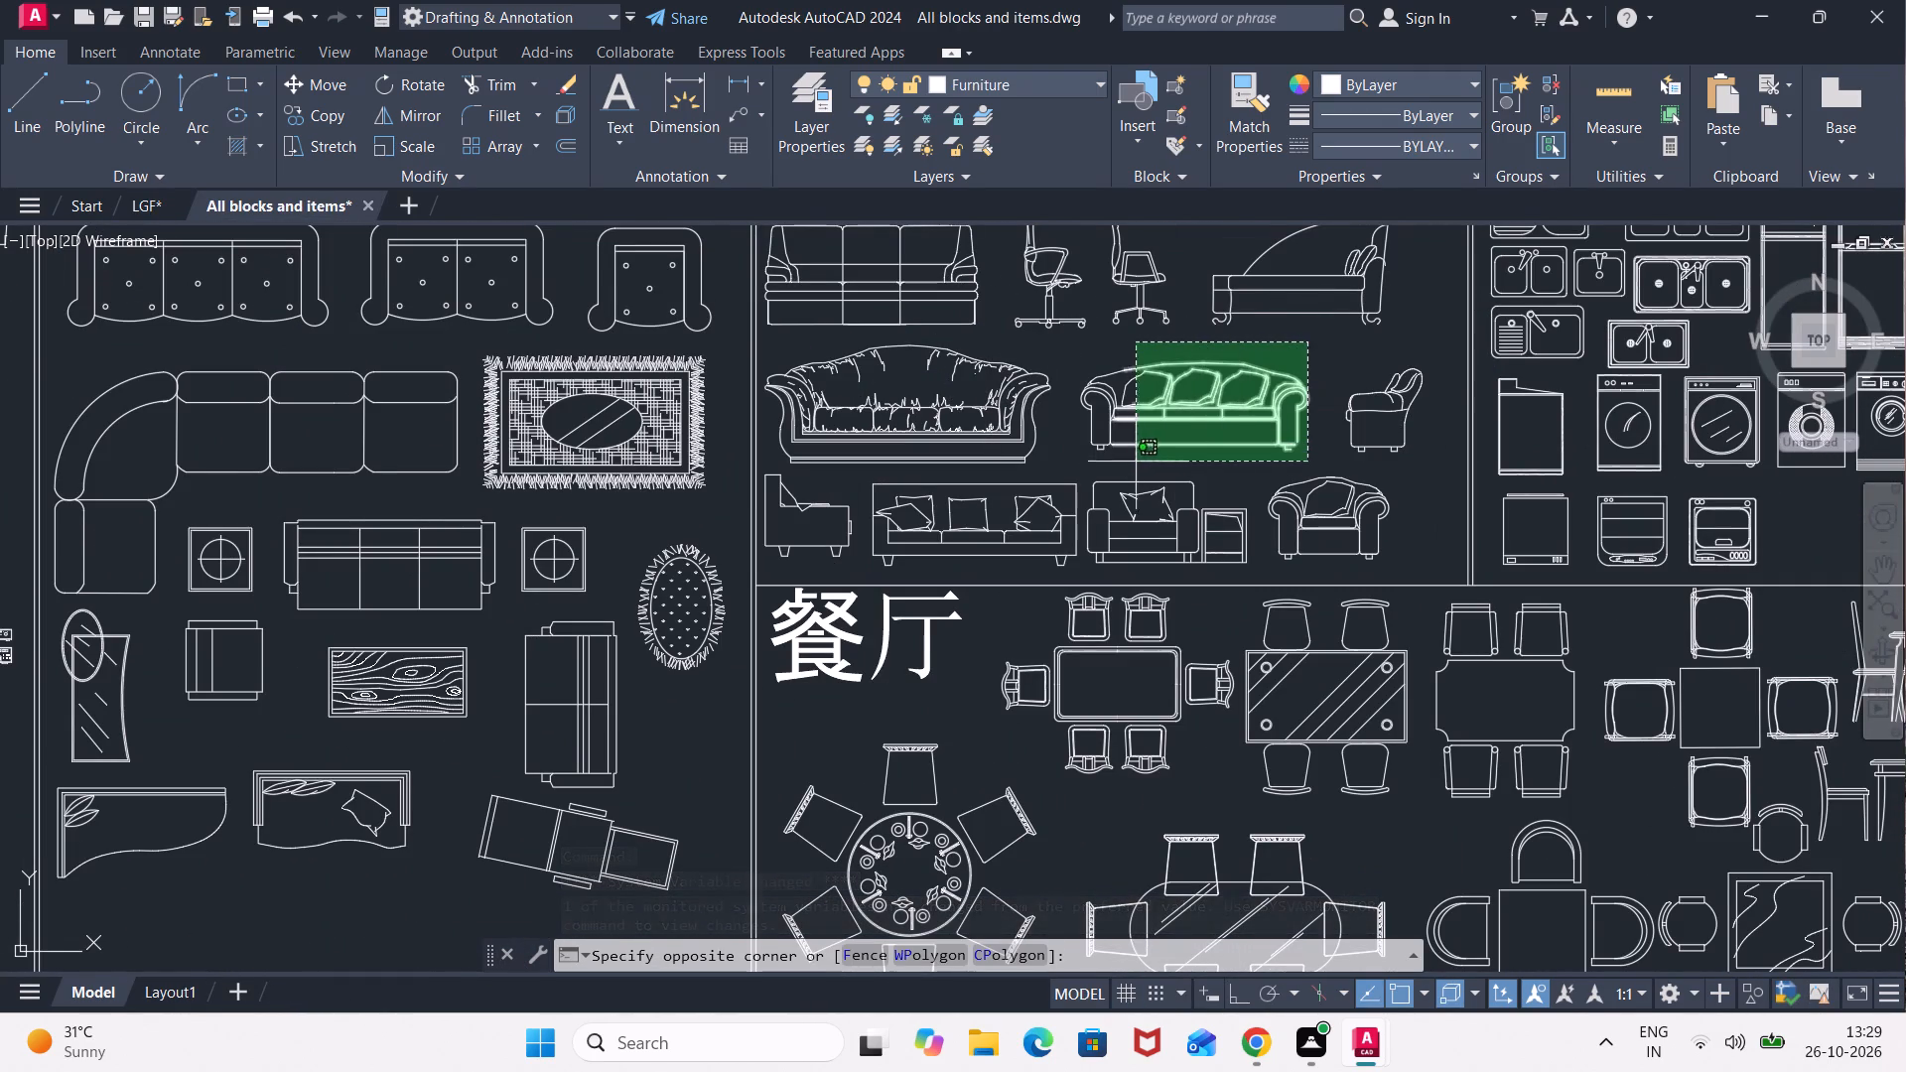
{"action": "left_click", "coordinate": [1066, 469]}
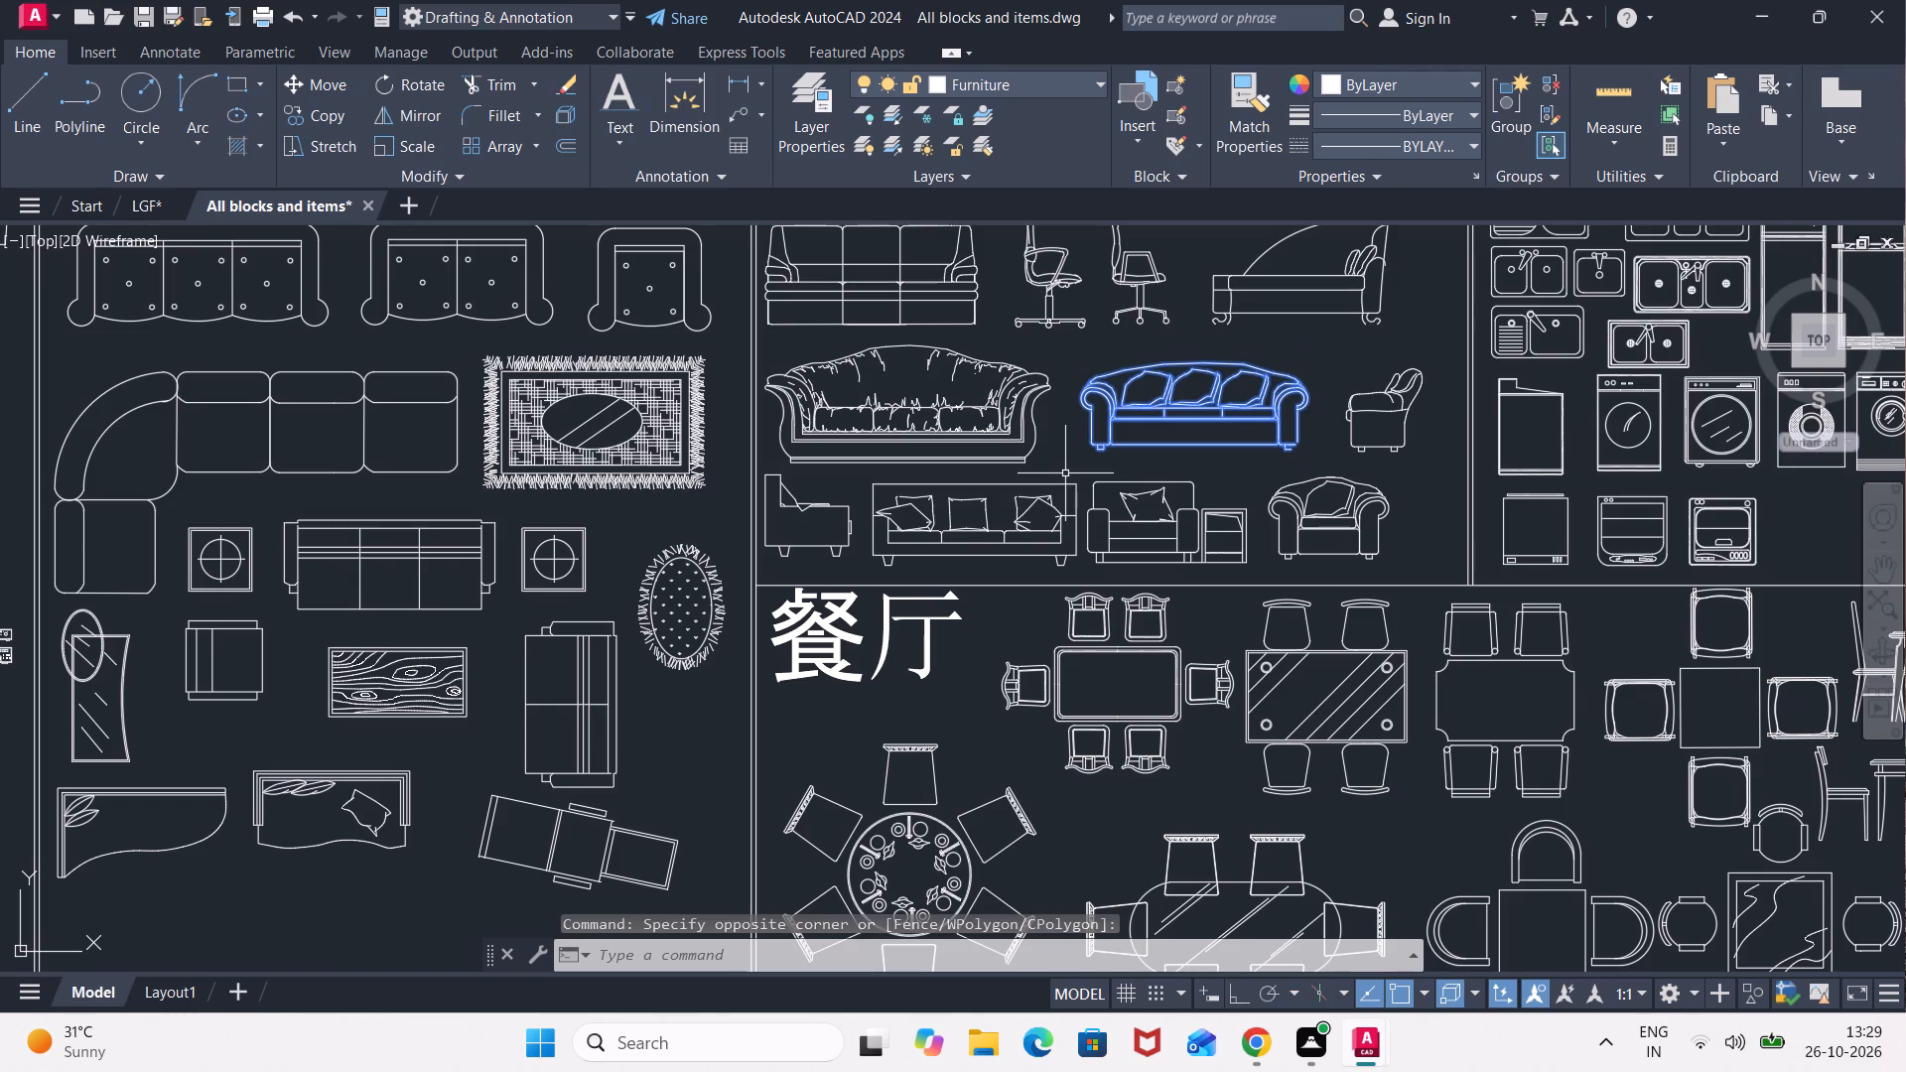
{"action": "key", "text": "ctrl+c"}
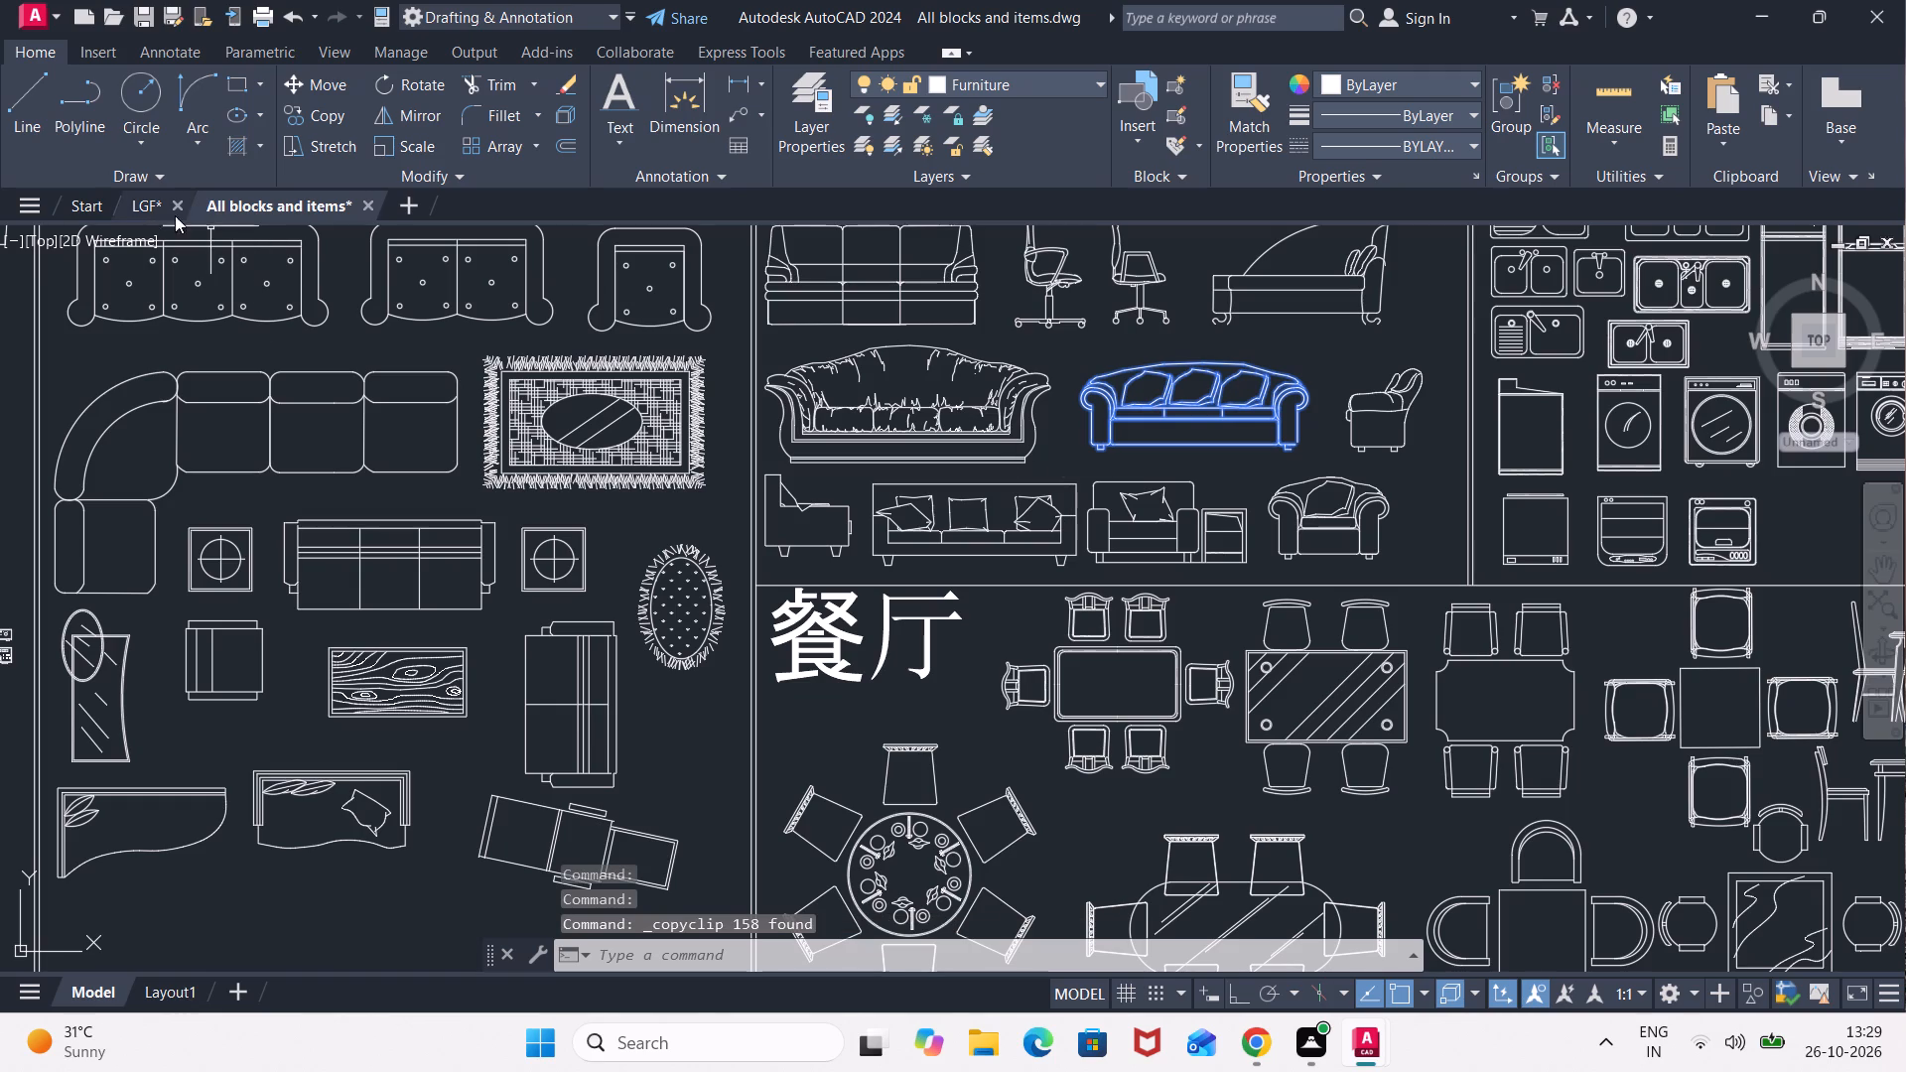
Paste the three-seat sofa into the LGF lobby, between the 8'2X6' toilet wall and the dining table.
{"action": "left_click", "coordinate": [126, 204]}
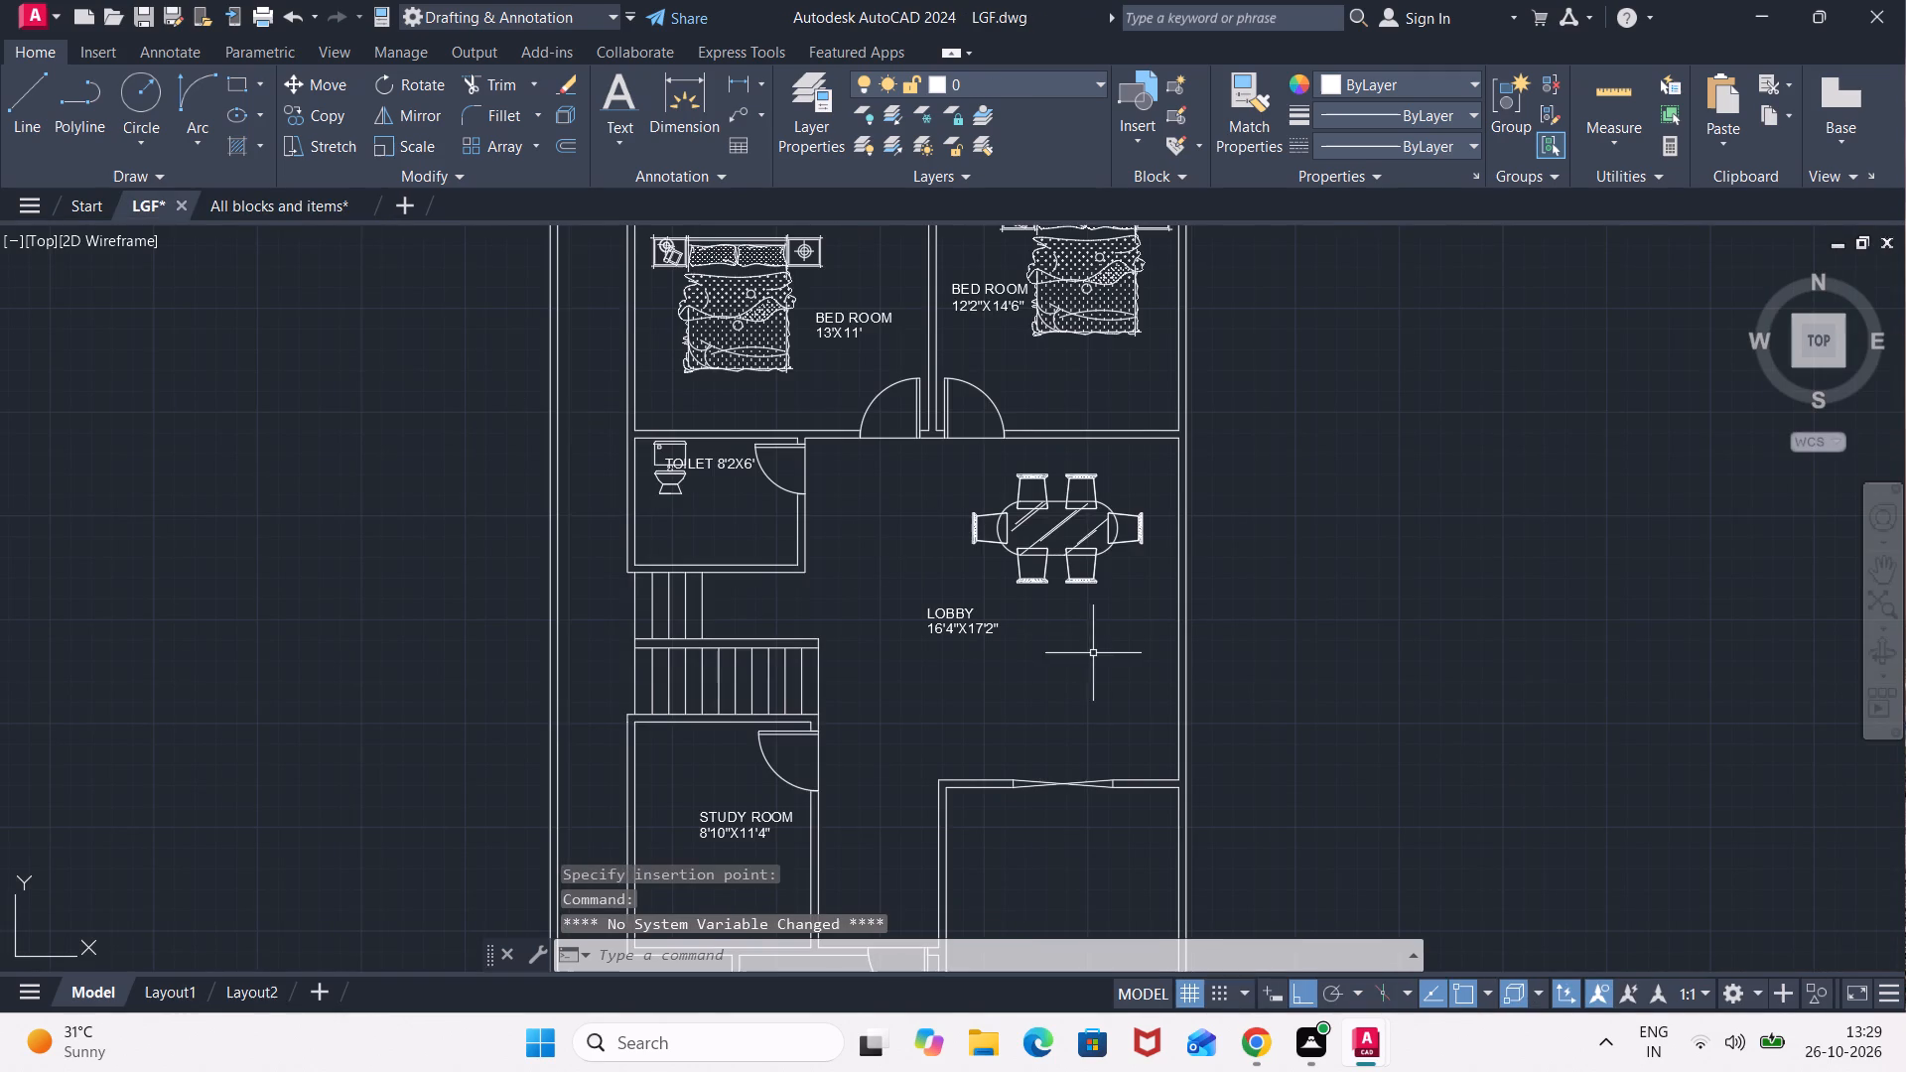
{"action": "left_click", "coordinate": [1093, 659]}
{"action": "key", "text": "ctrl+v"}
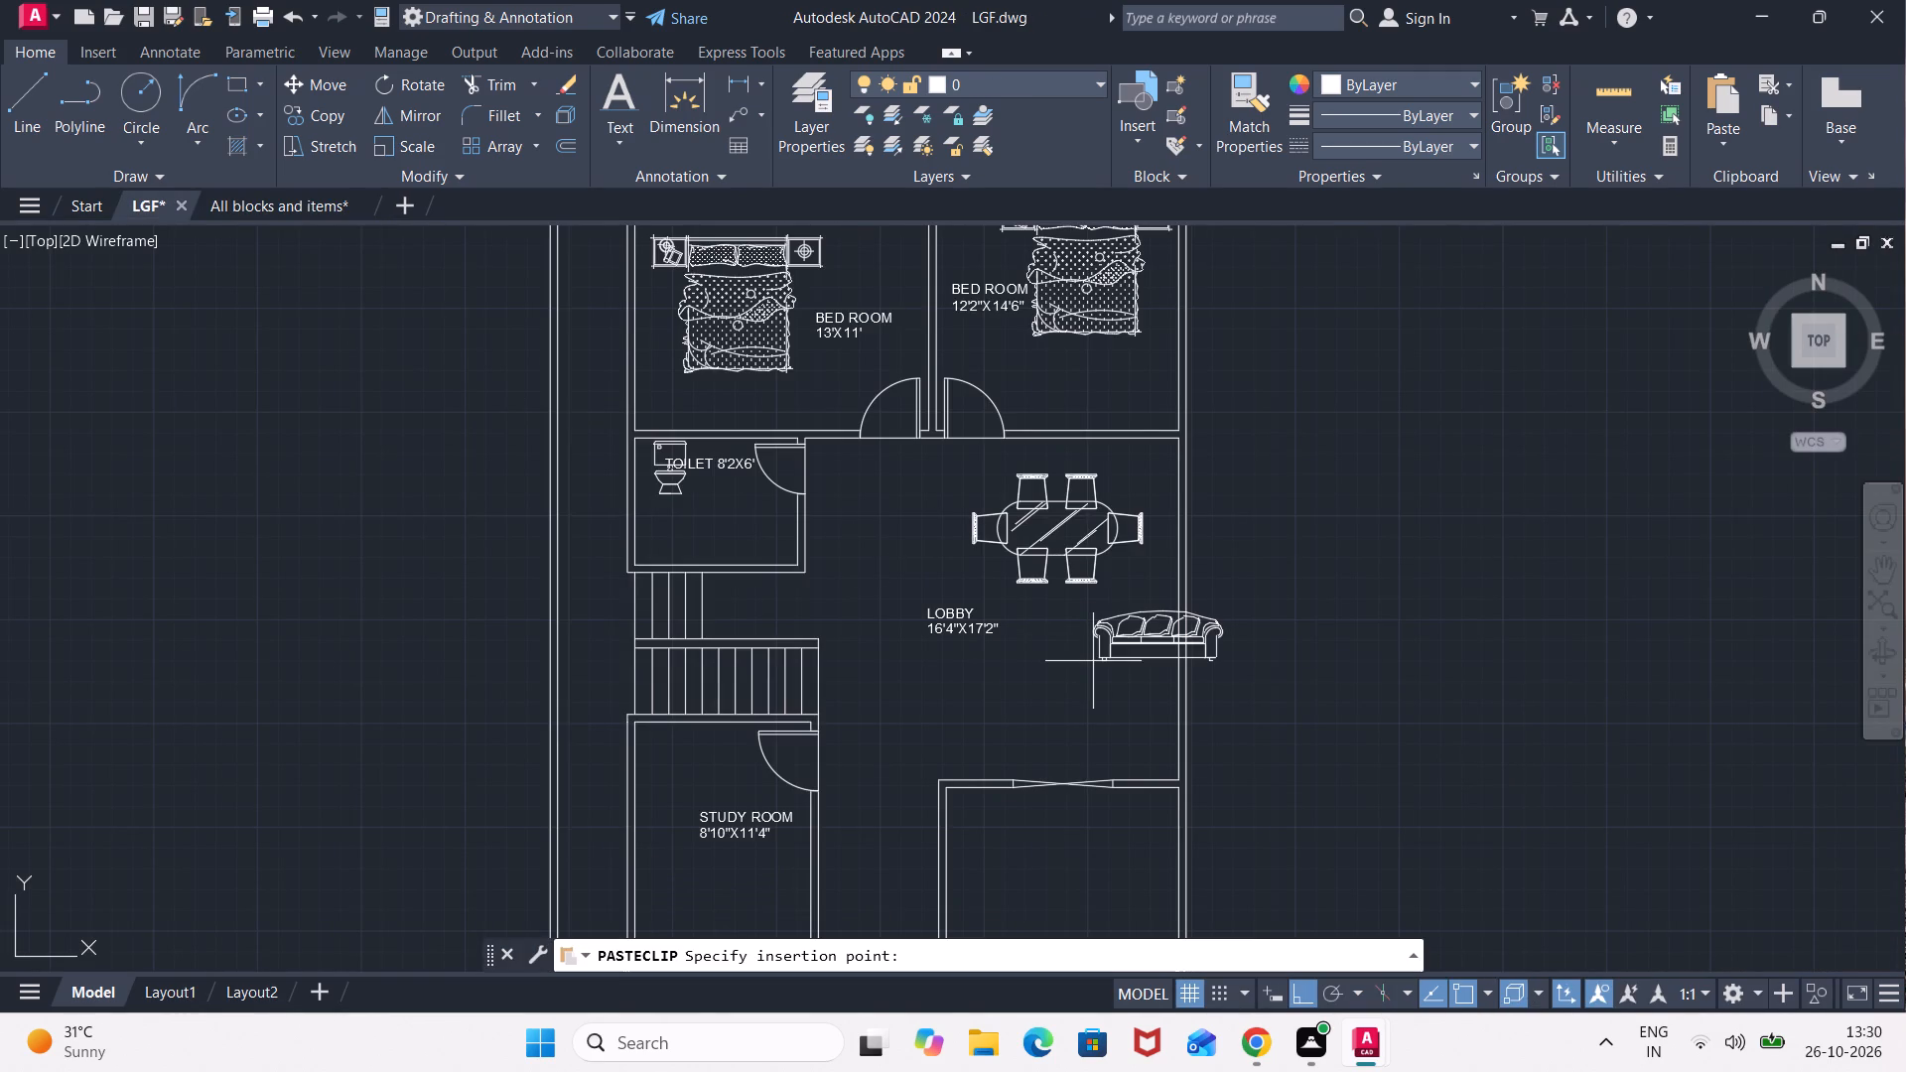
{"action": "middle_click_drag", "start_coordinate": [1009, 682], "coordinate": [1009, 681]}
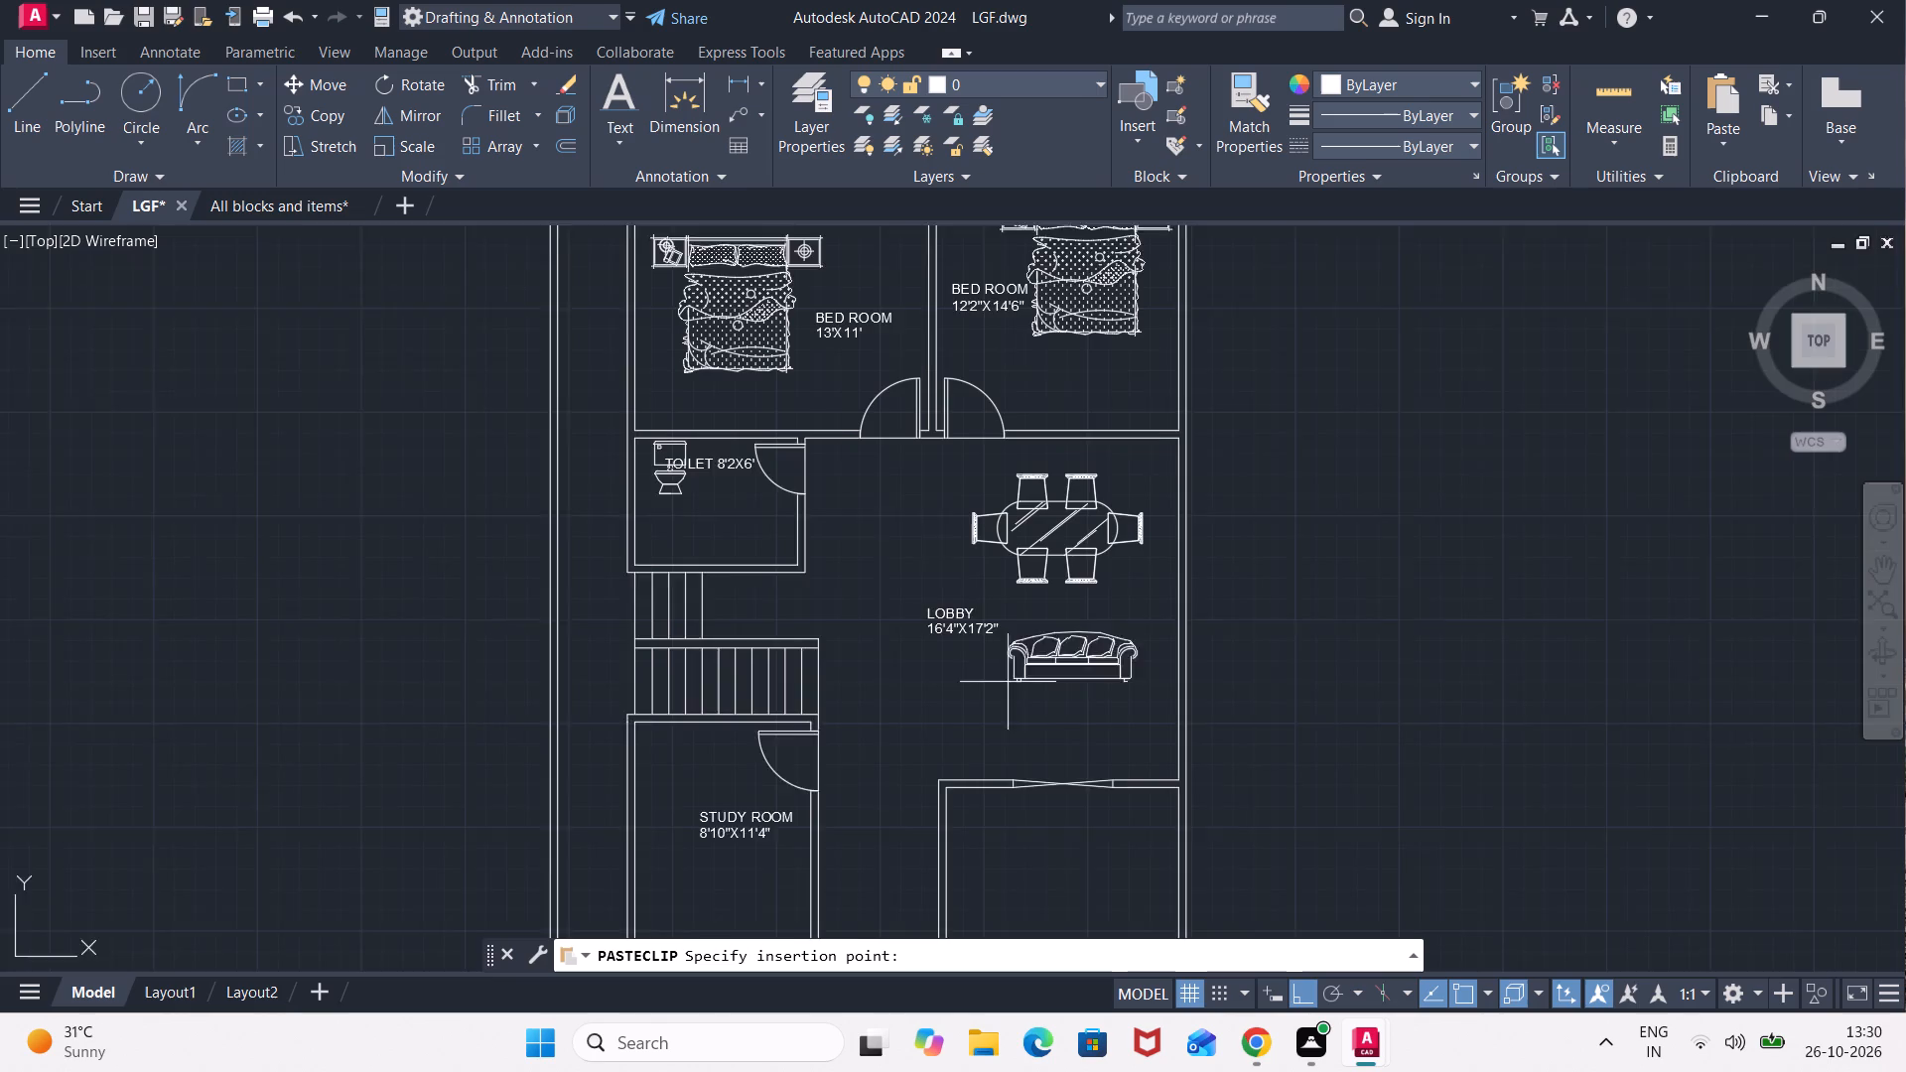
{"action": "middle_click_drag", "start_coordinate": [1009, 681], "coordinate": [832, 588]}
{"action": "scroll", "coordinate": [873, 574], "scroll_direction": "up", "scroll_amount": 2}
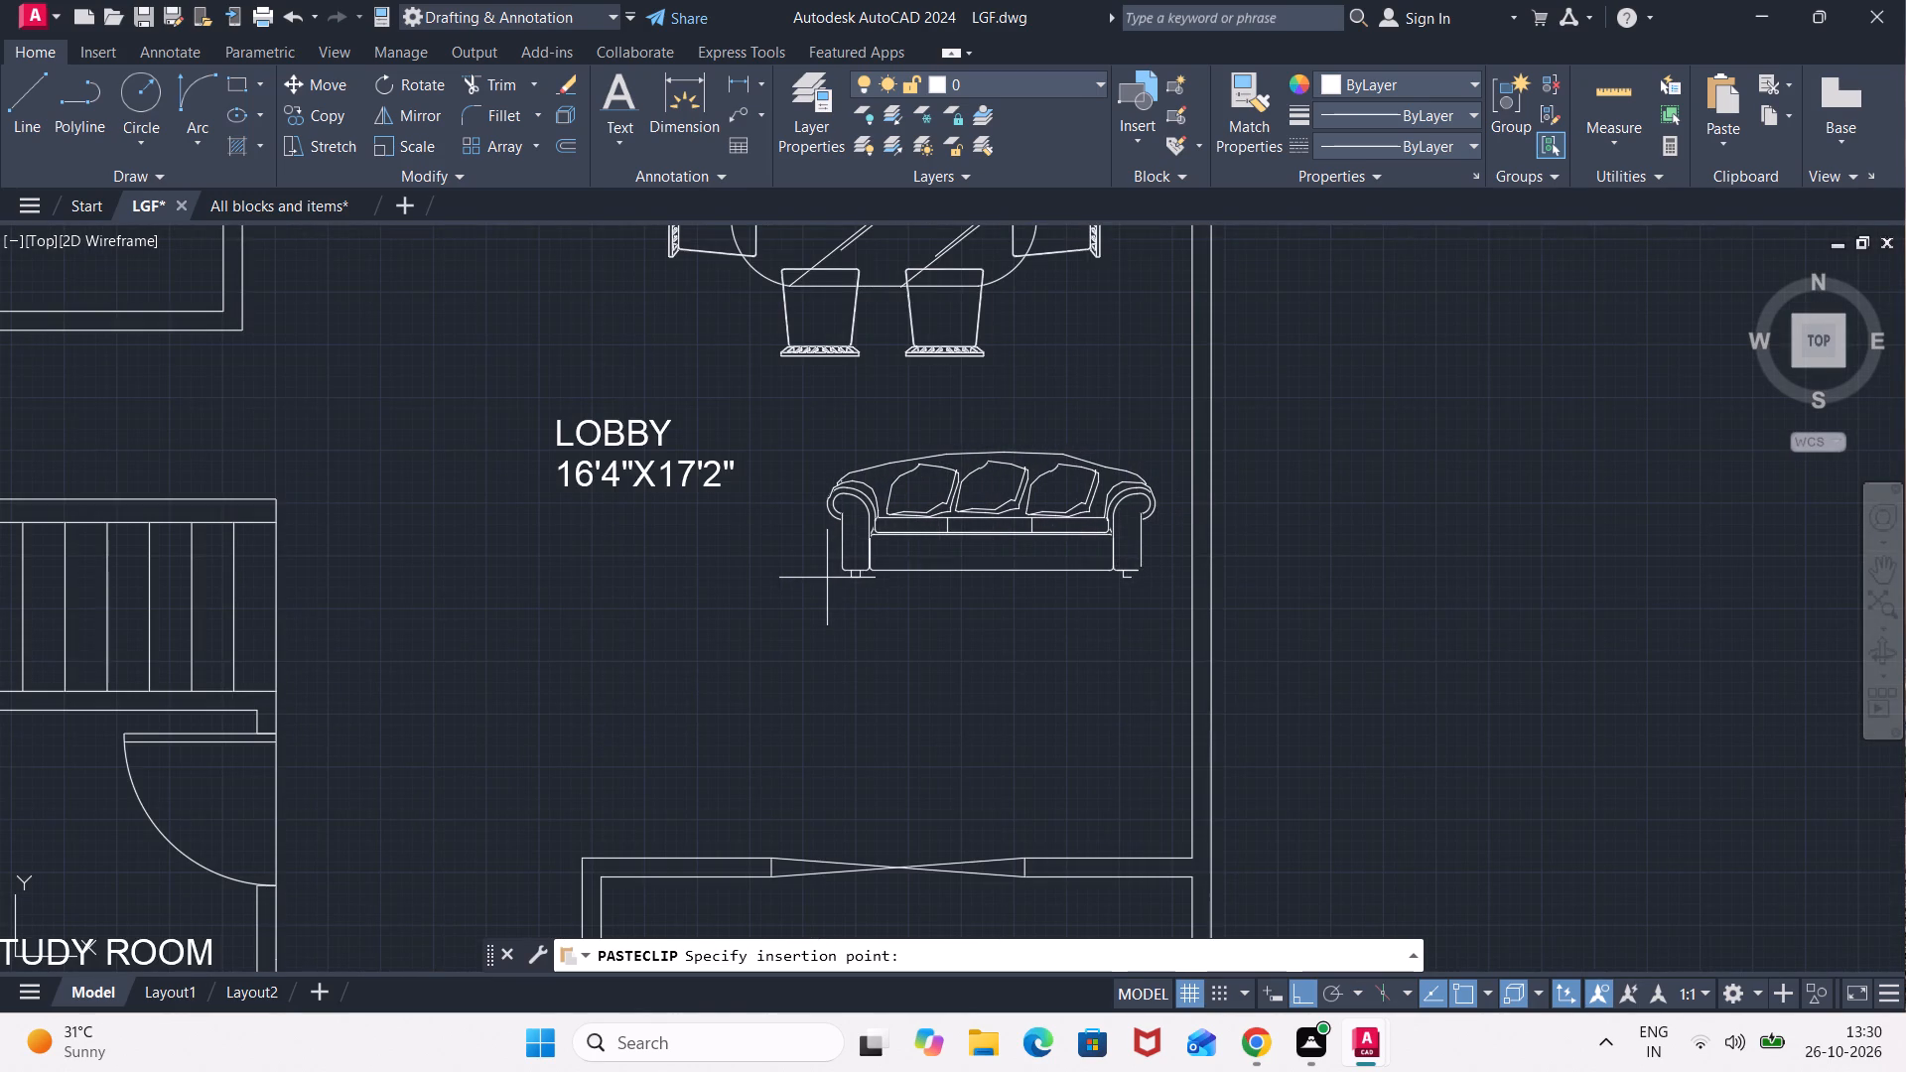
{"action": "middle_click_drag", "start_coordinate": [827, 578], "coordinate": [771, 780]}
{"action": "middle_click_drag", "start_coordinate": [815, 509], "coordinate": [755, 862]}
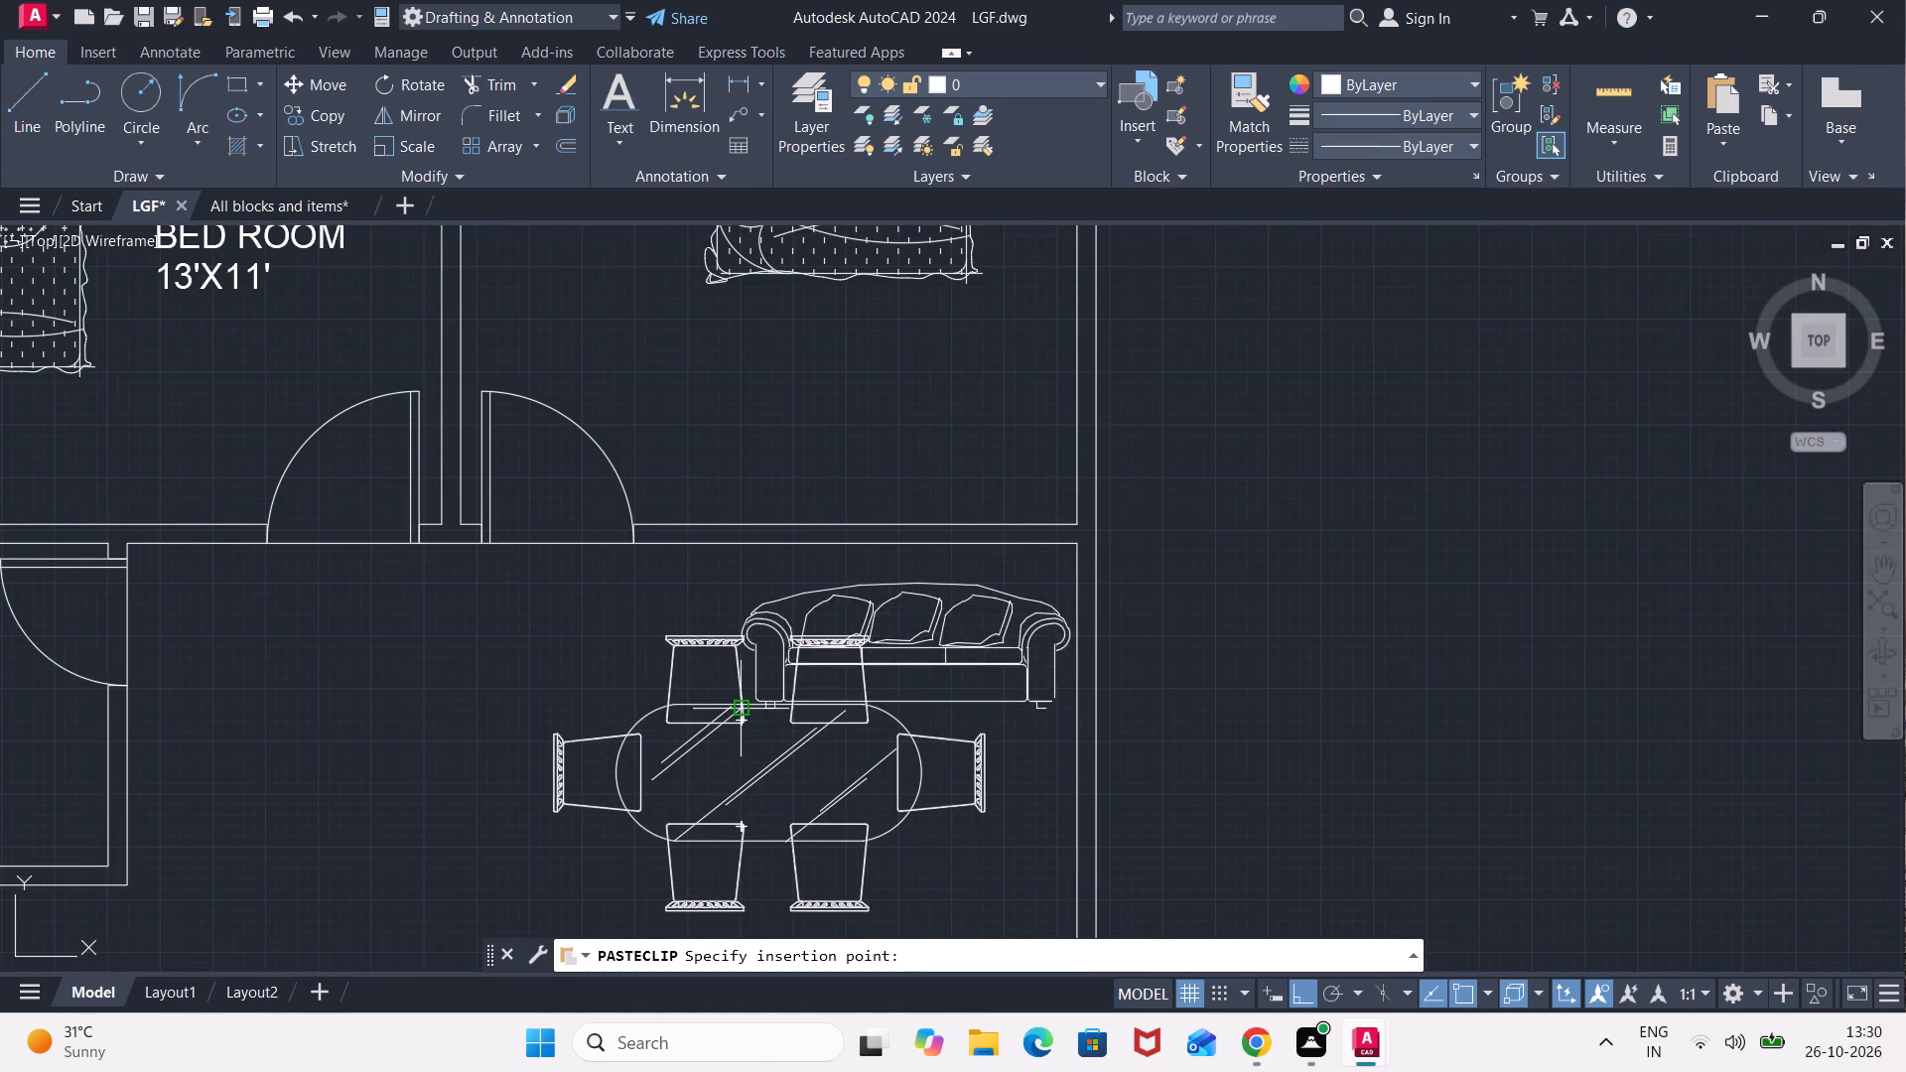
{"action": "middle_click_drag", "start_coordinate": [145, 796], "coordinate": [235, 554]}
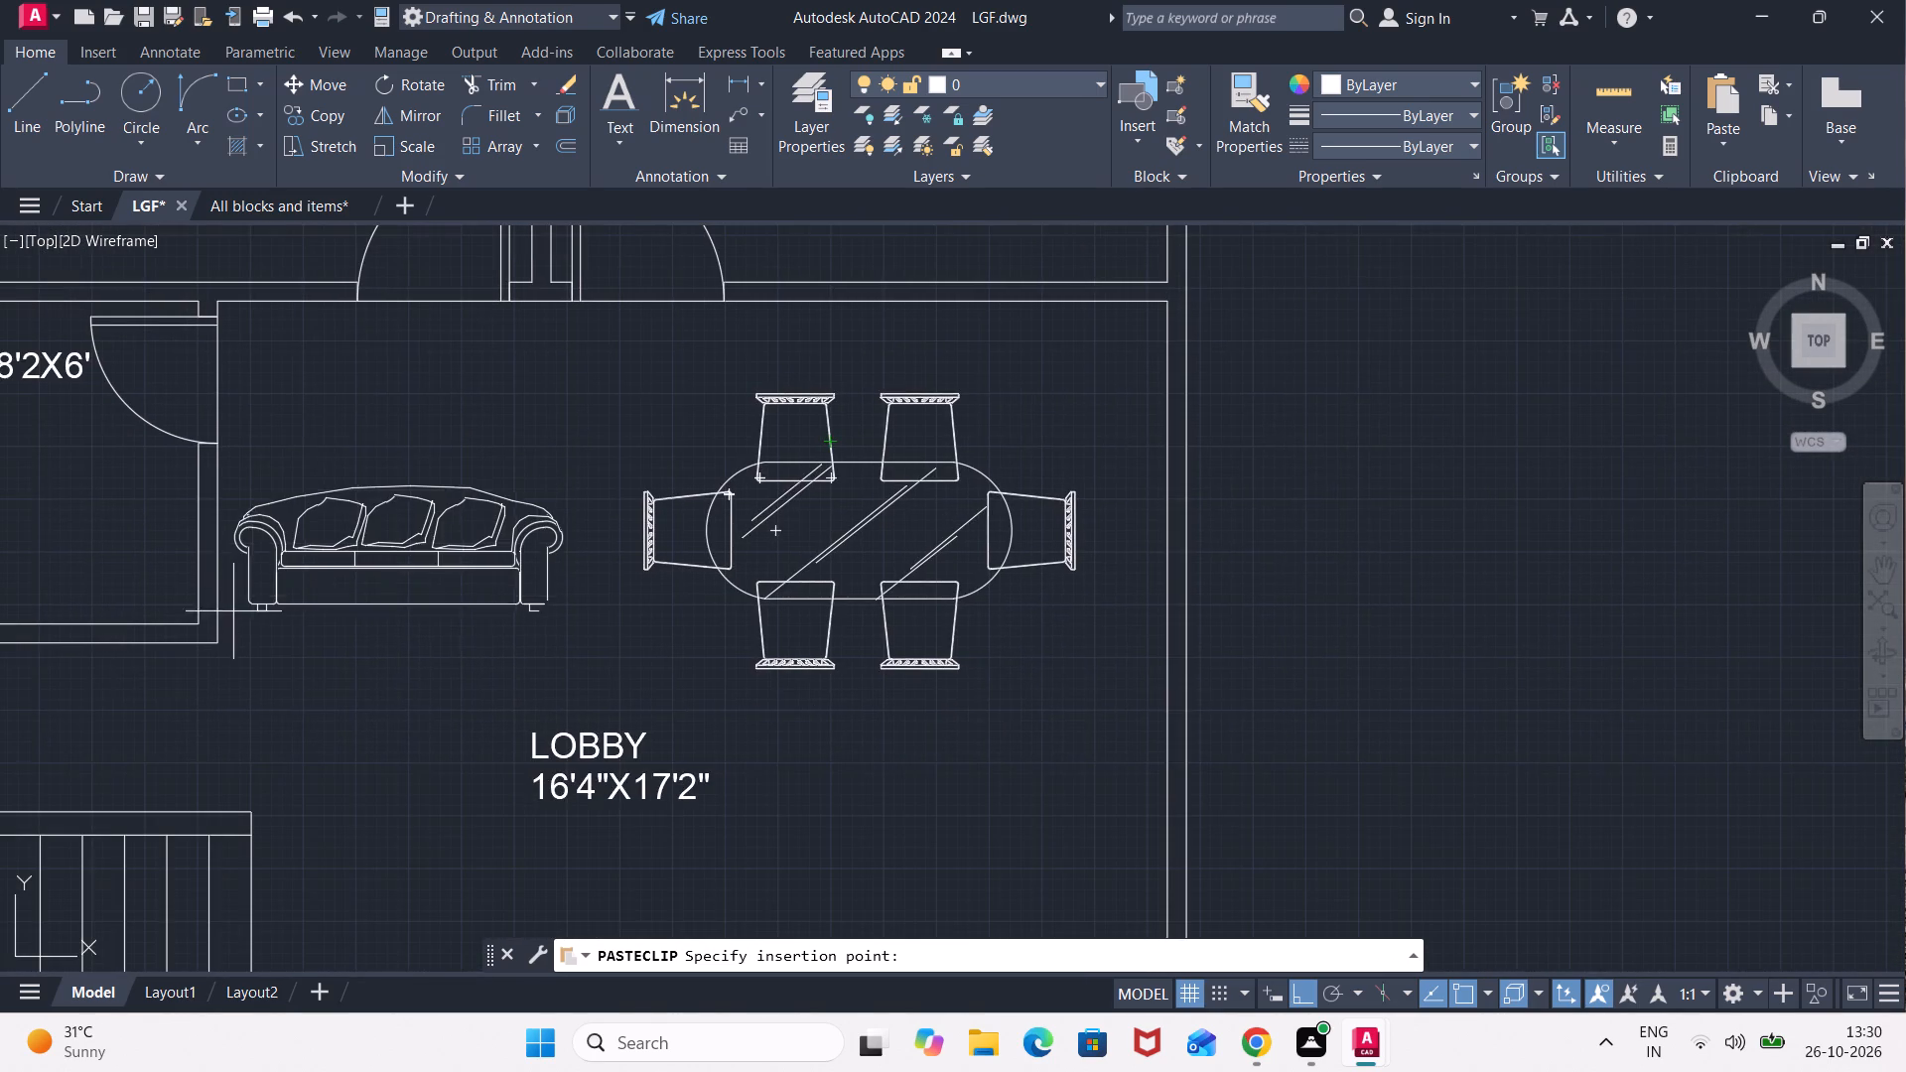
{"action": "left_click", "coordinate": [231, 621]}
Move the sofa with Ortho off to the open lobby area below the dining table, near the right-hand outer wall.
{"action": "left_click", "coordinate": [1099, 363]}
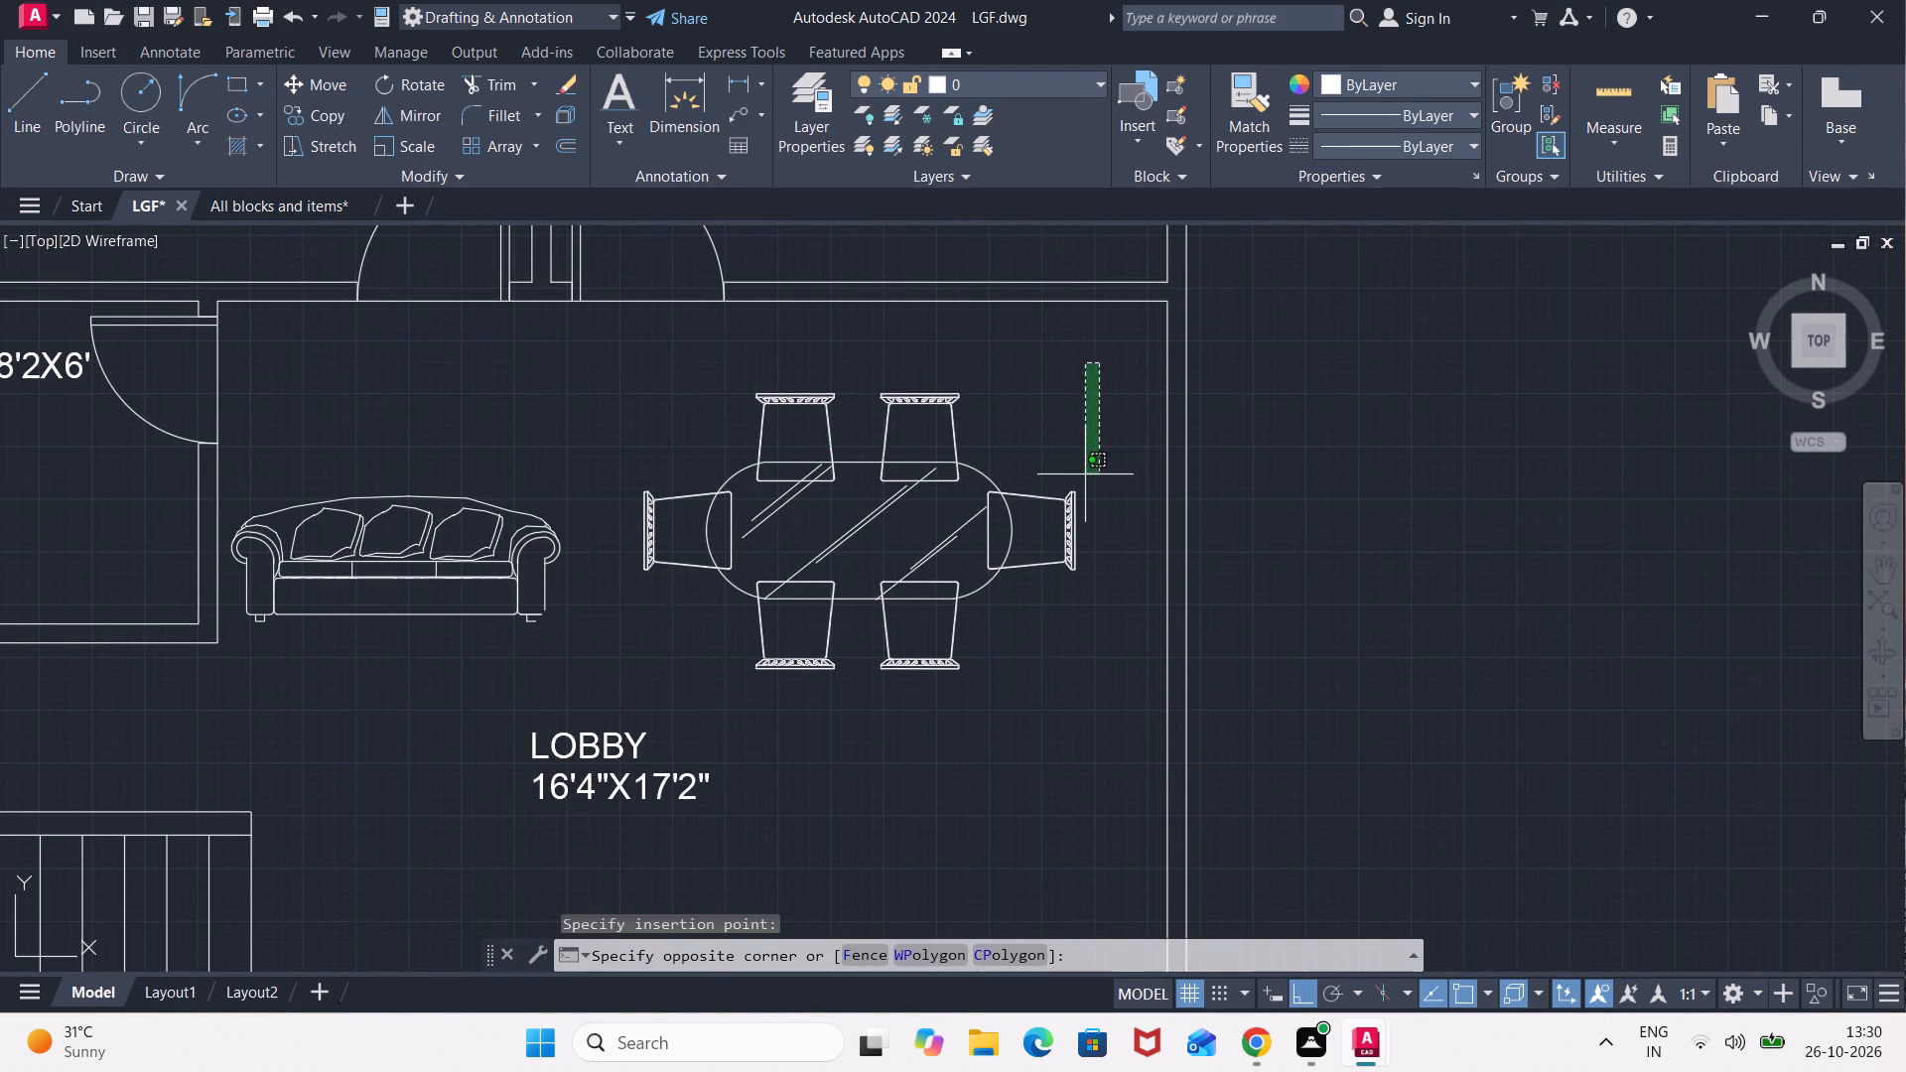
{"action": "left_click", "coordinate": [1085, 393]}
{"action": "left_click", "coordinate": [581, 484]}
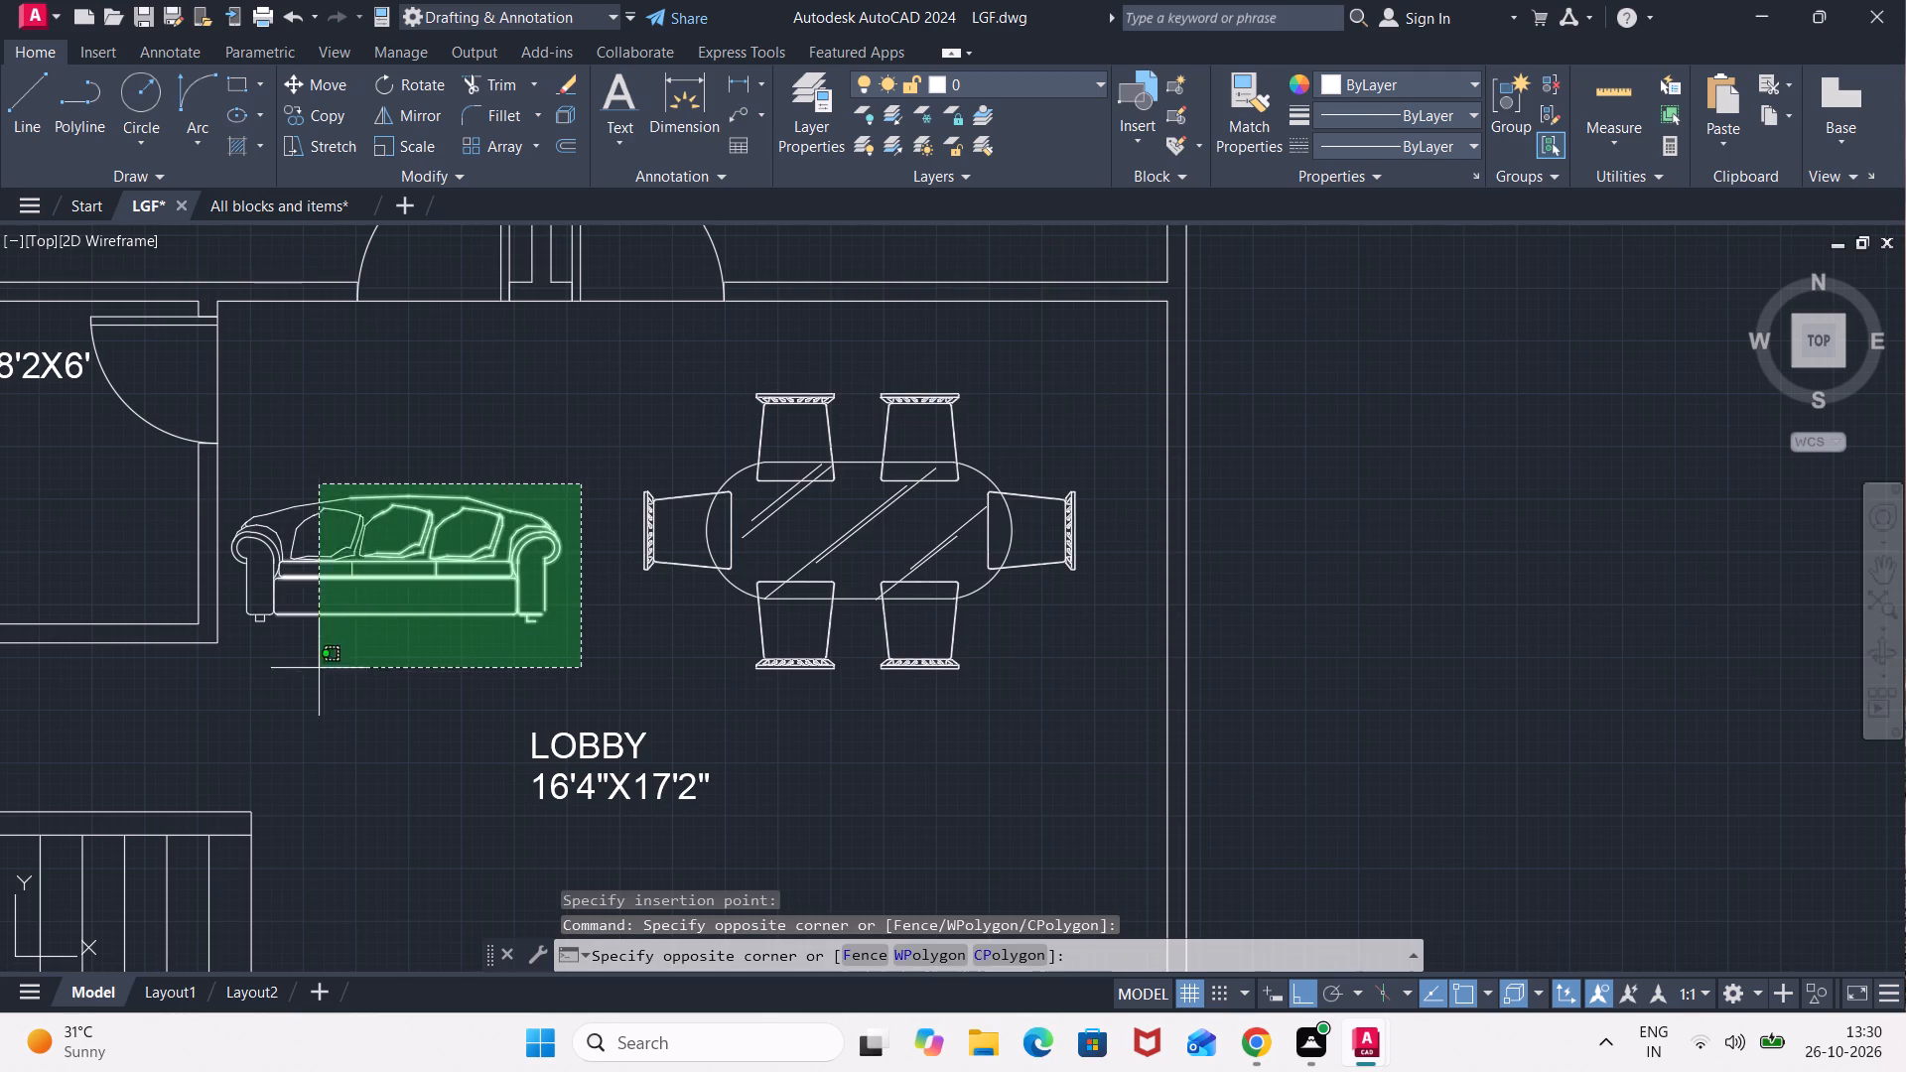
{"action": "left_click", "coordinate": [223, 692]}
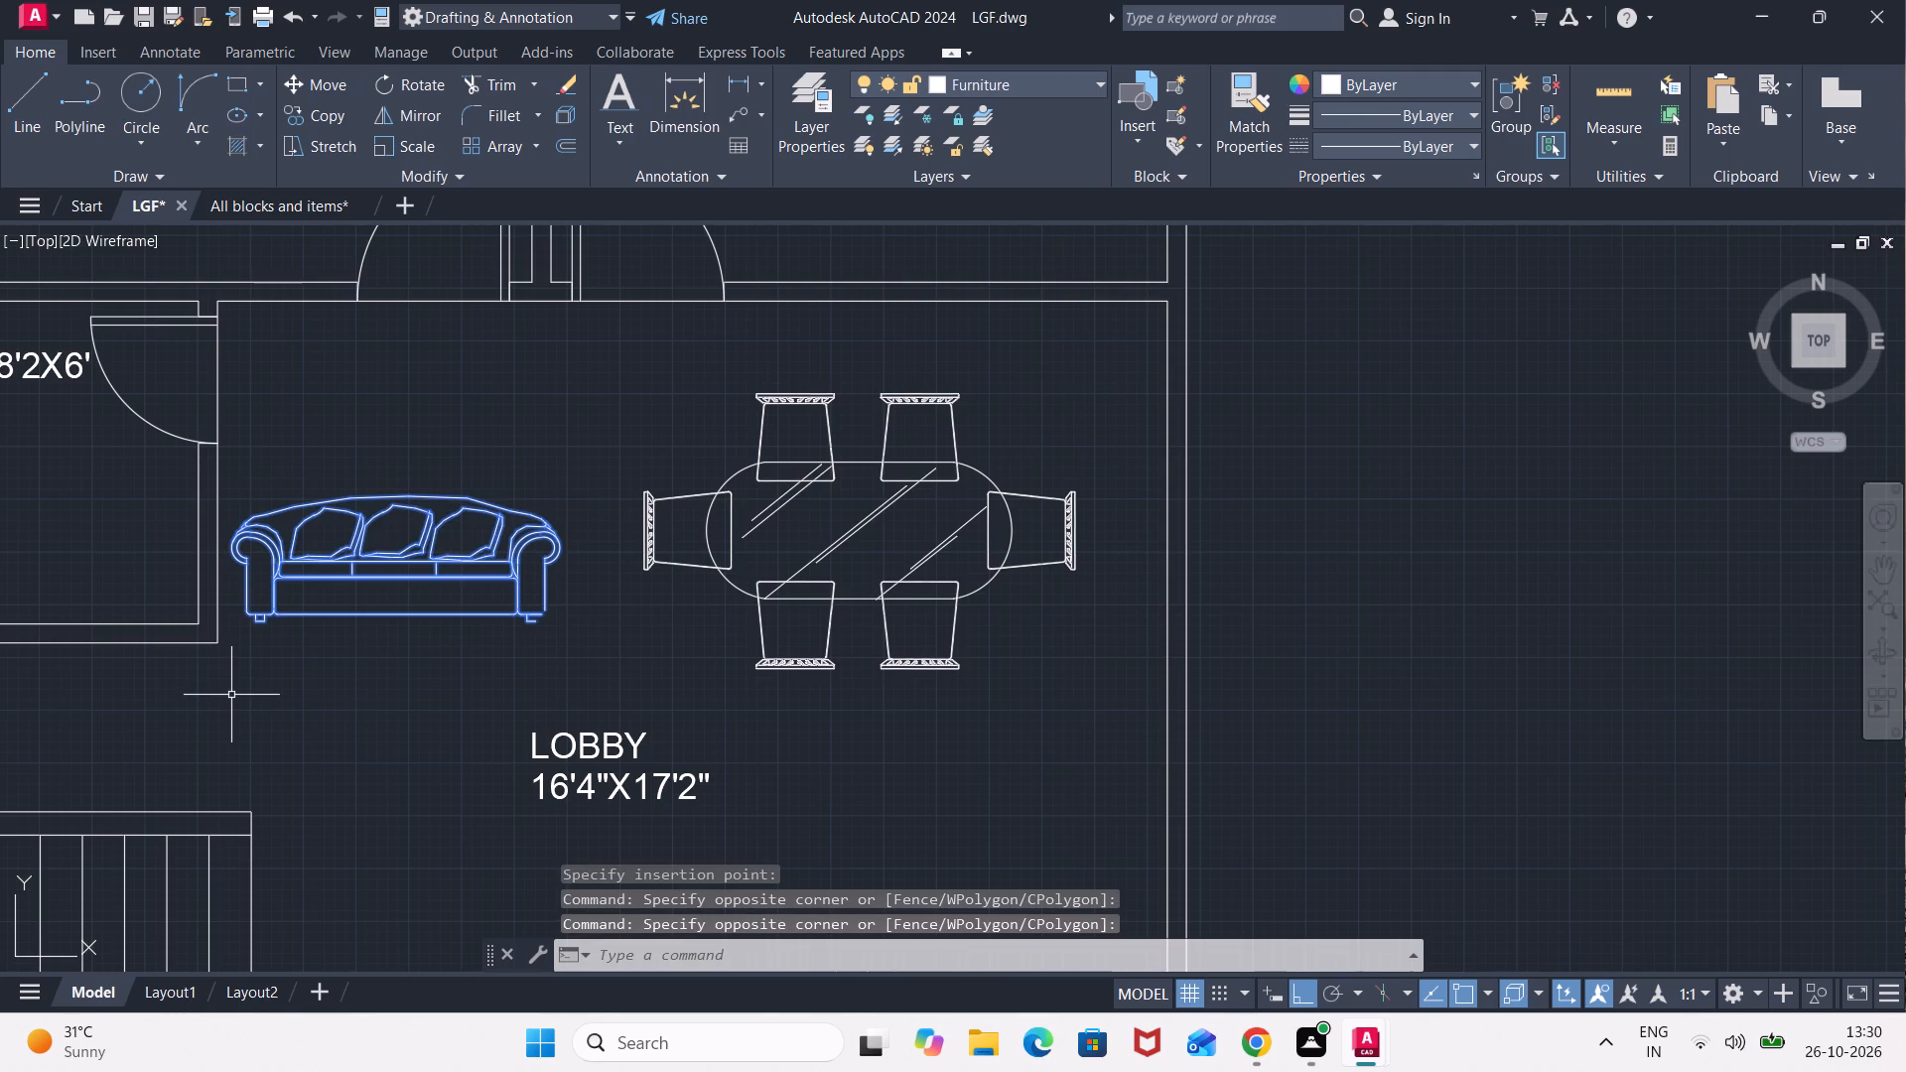
{"action": "key", "text": "m"}
{"action": "key", "text": "Return"}
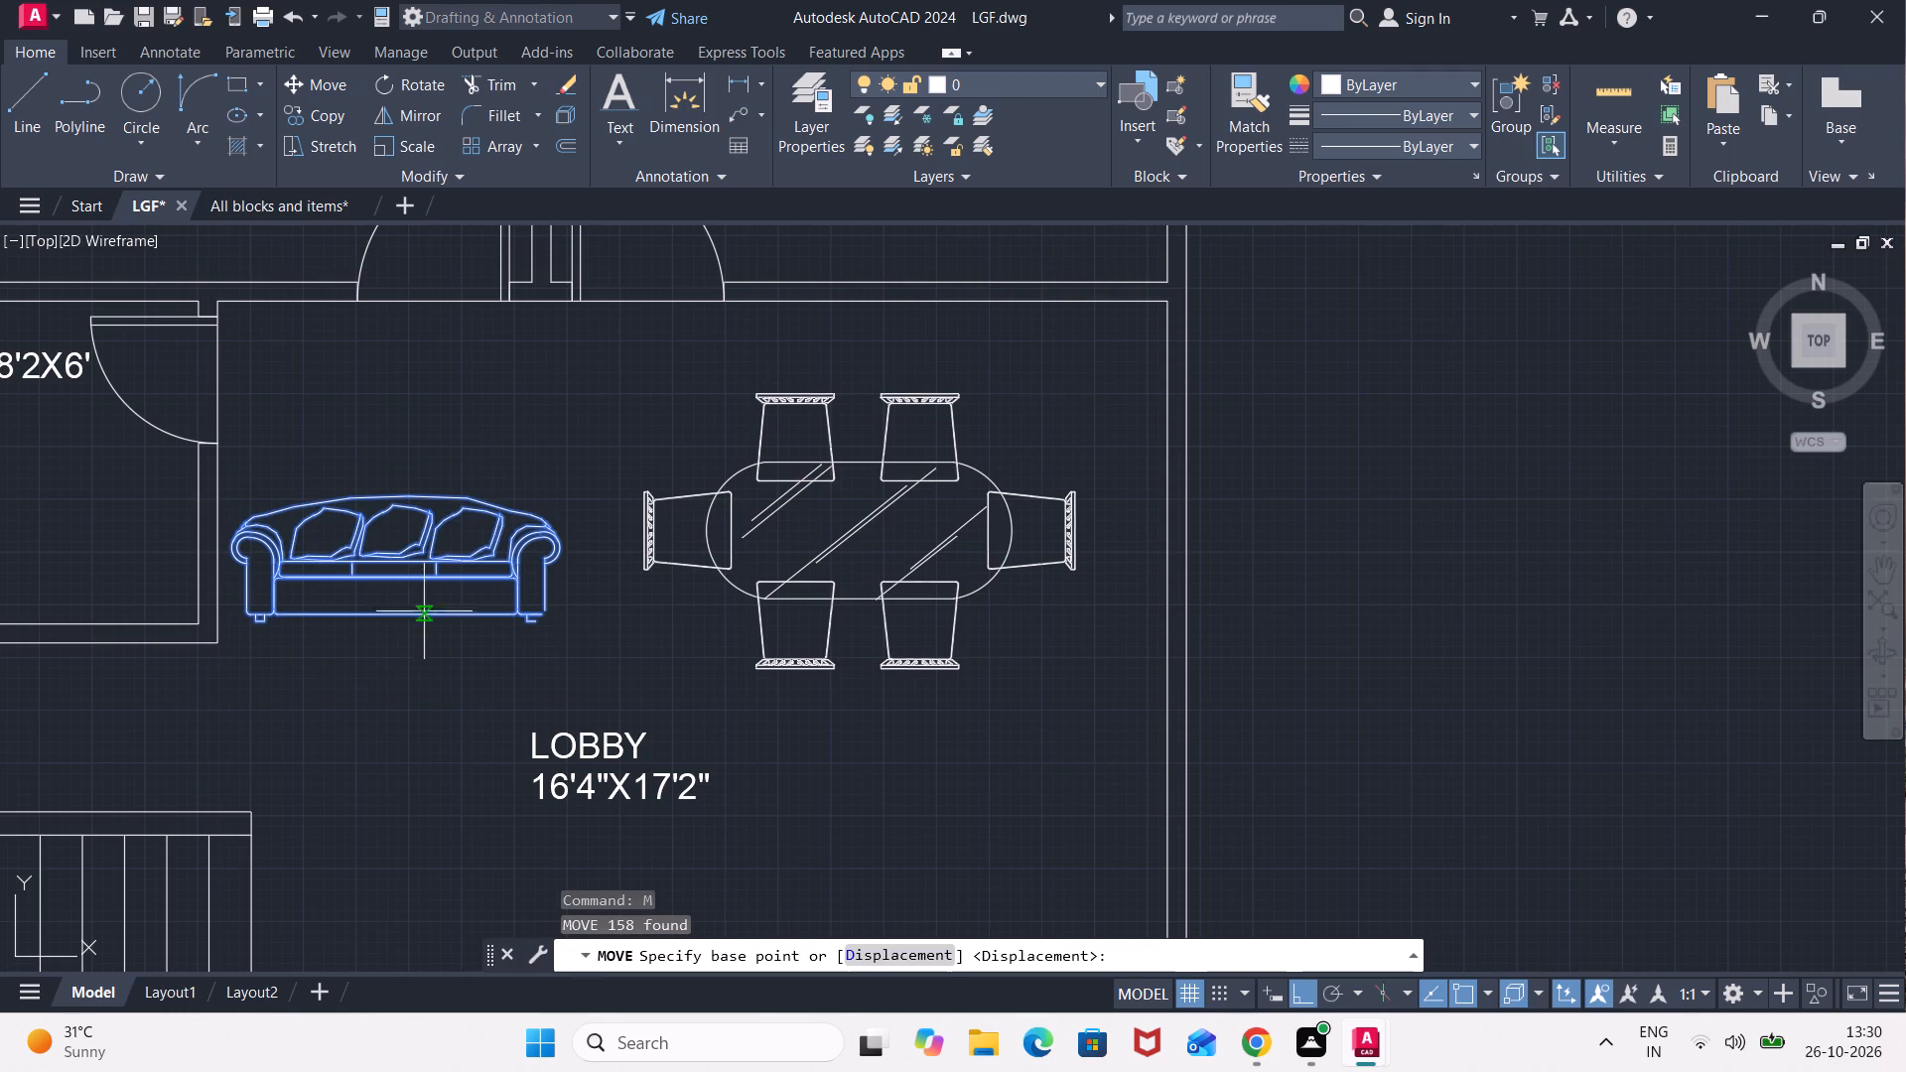
{"action": "left_click", "coordinate": [426, 604]}
{"action": "middle_click_drag", "start_coordinate": [894, 805], "coordinate": [815, 527]}
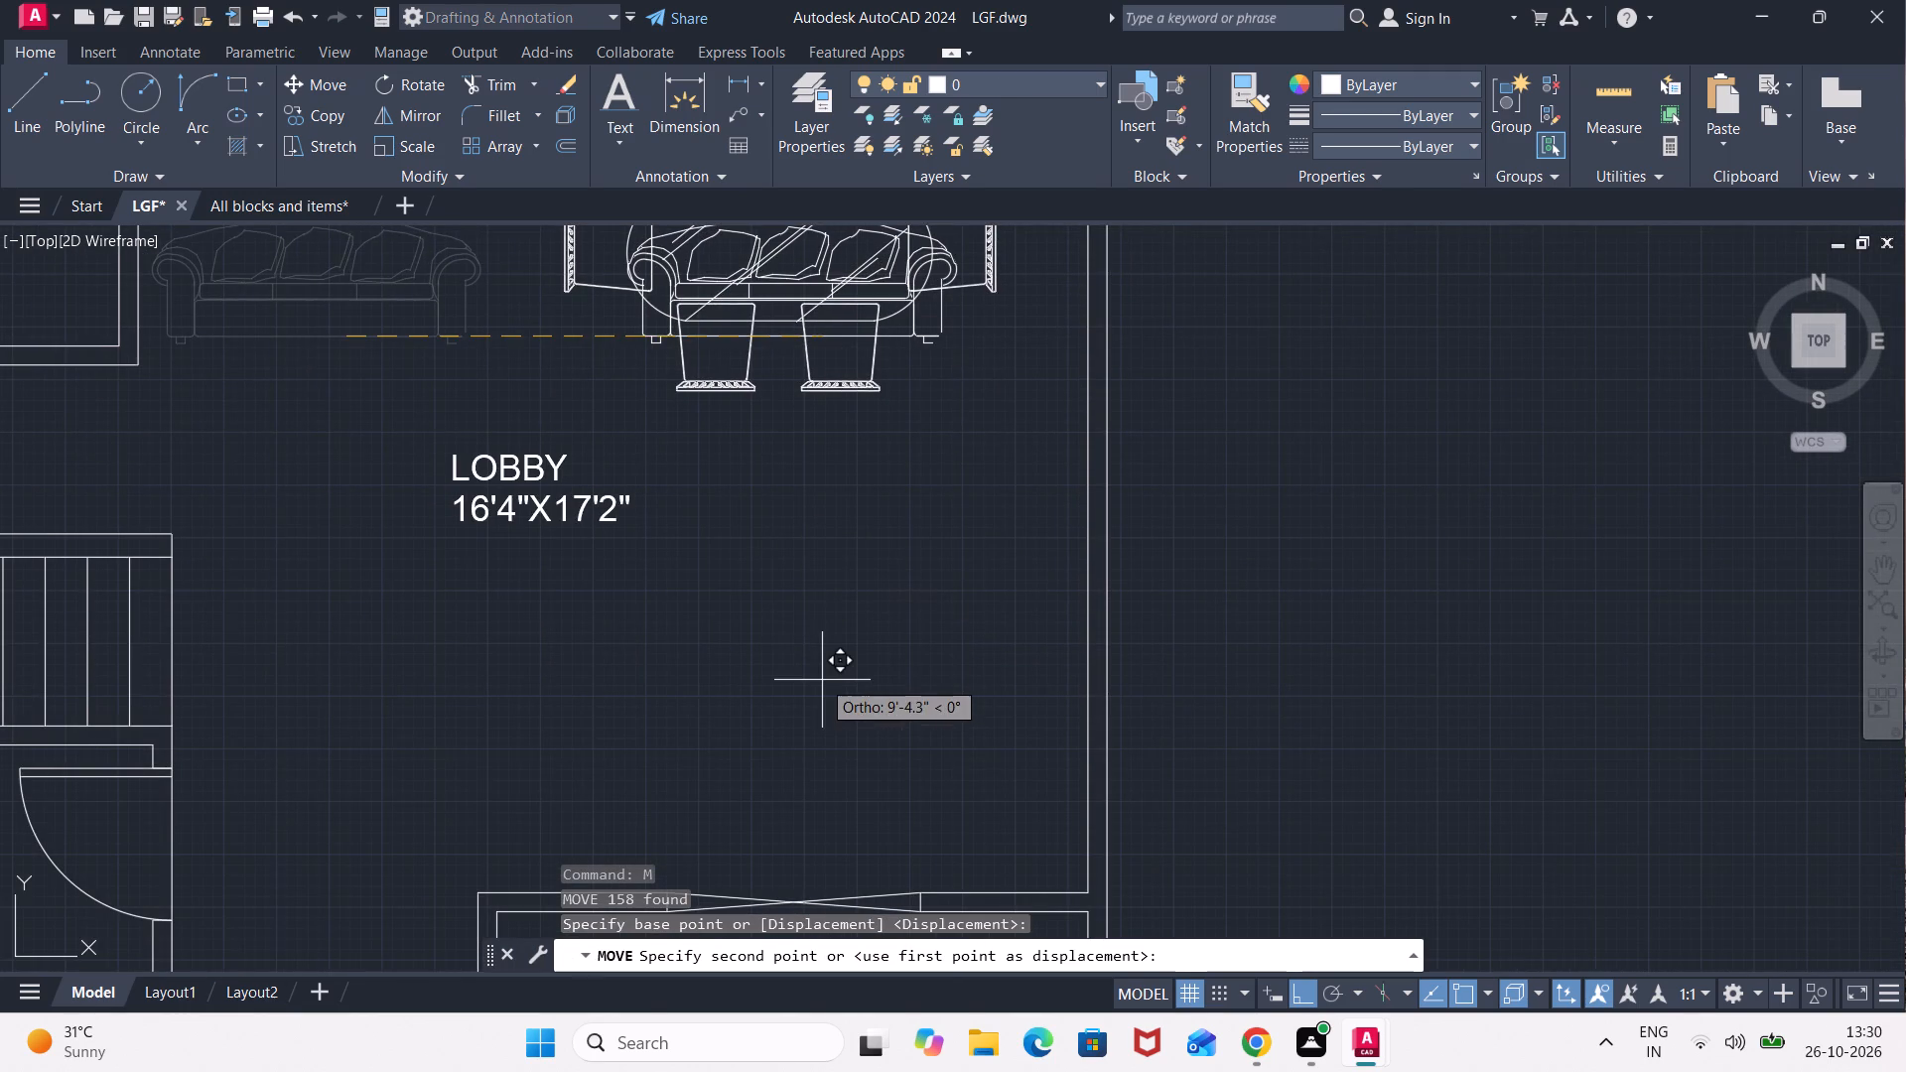
{"action": "key", "text": "F8"}
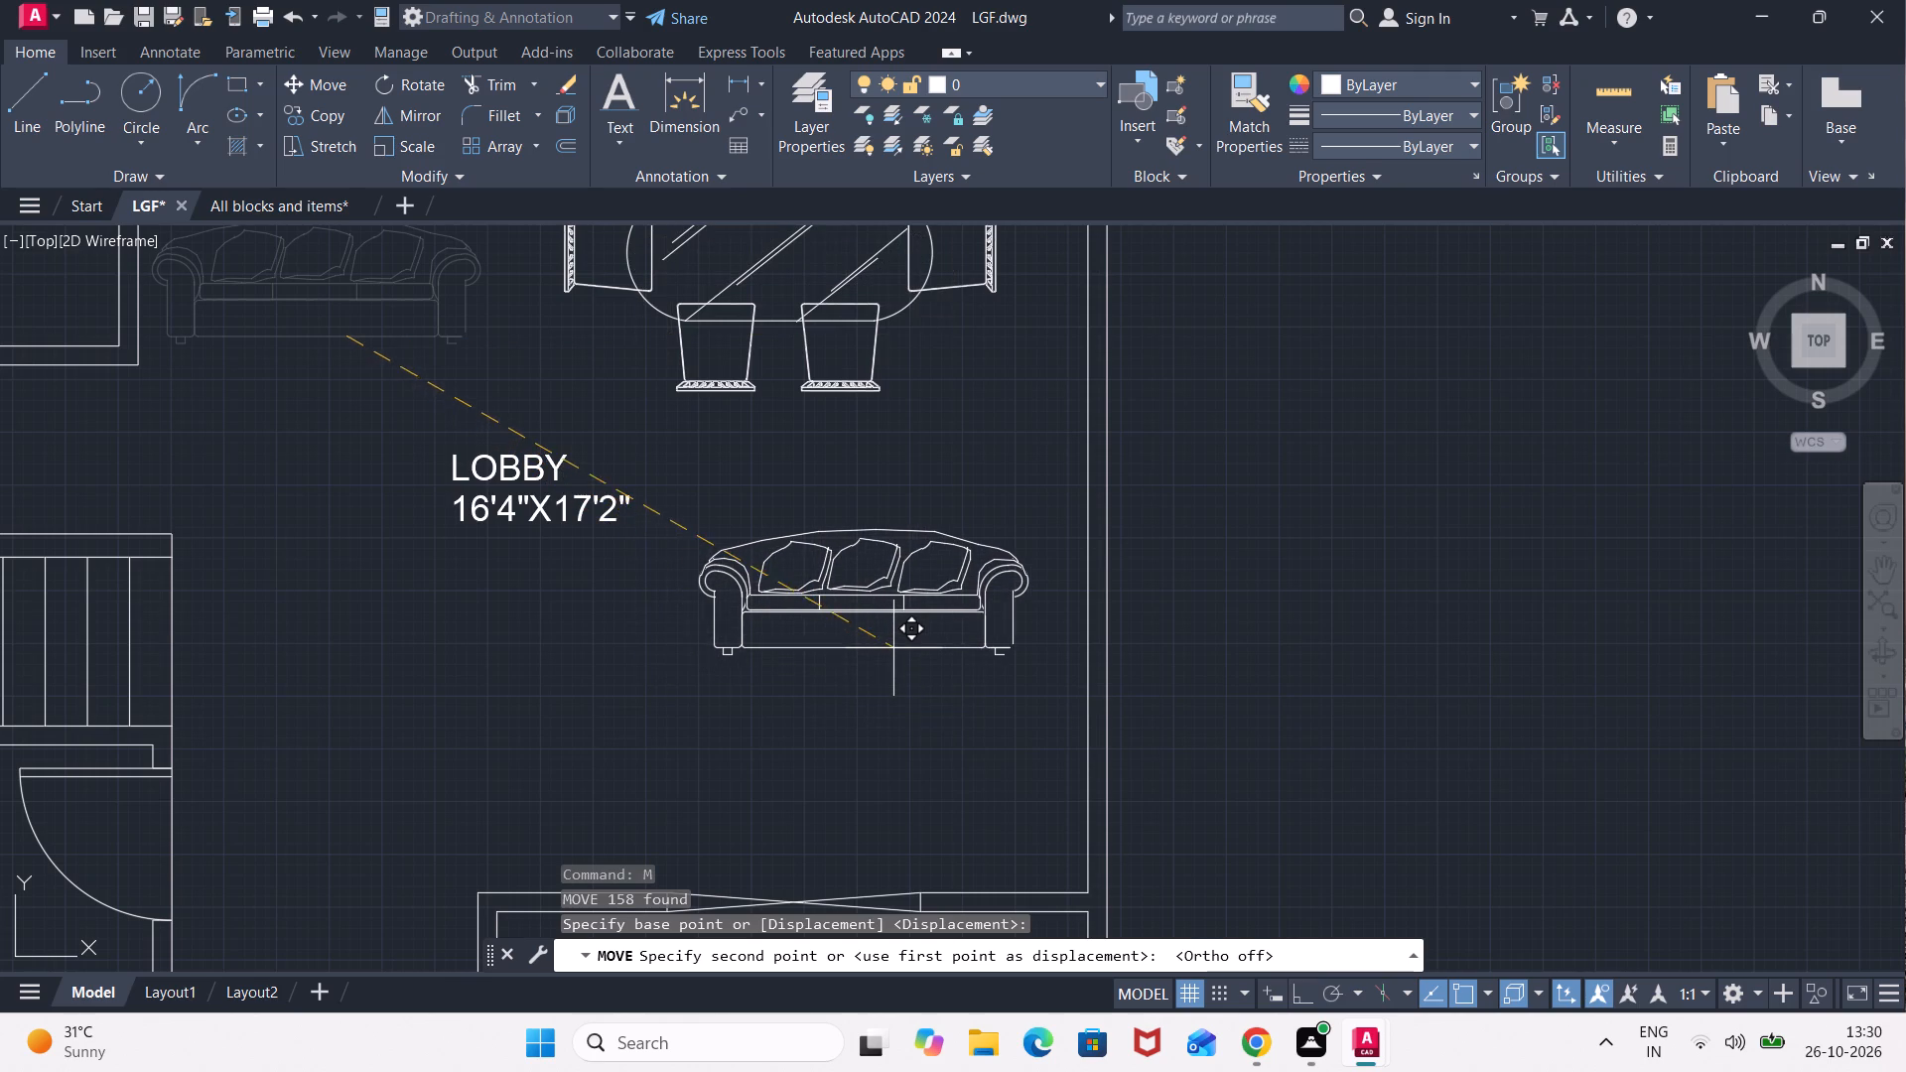
{"action": "left_click", "coordinate": [893, 648]}
{"action": "middle_click_drag", "start_coordinate": [779, 500], "coordinate": [798, 557]}
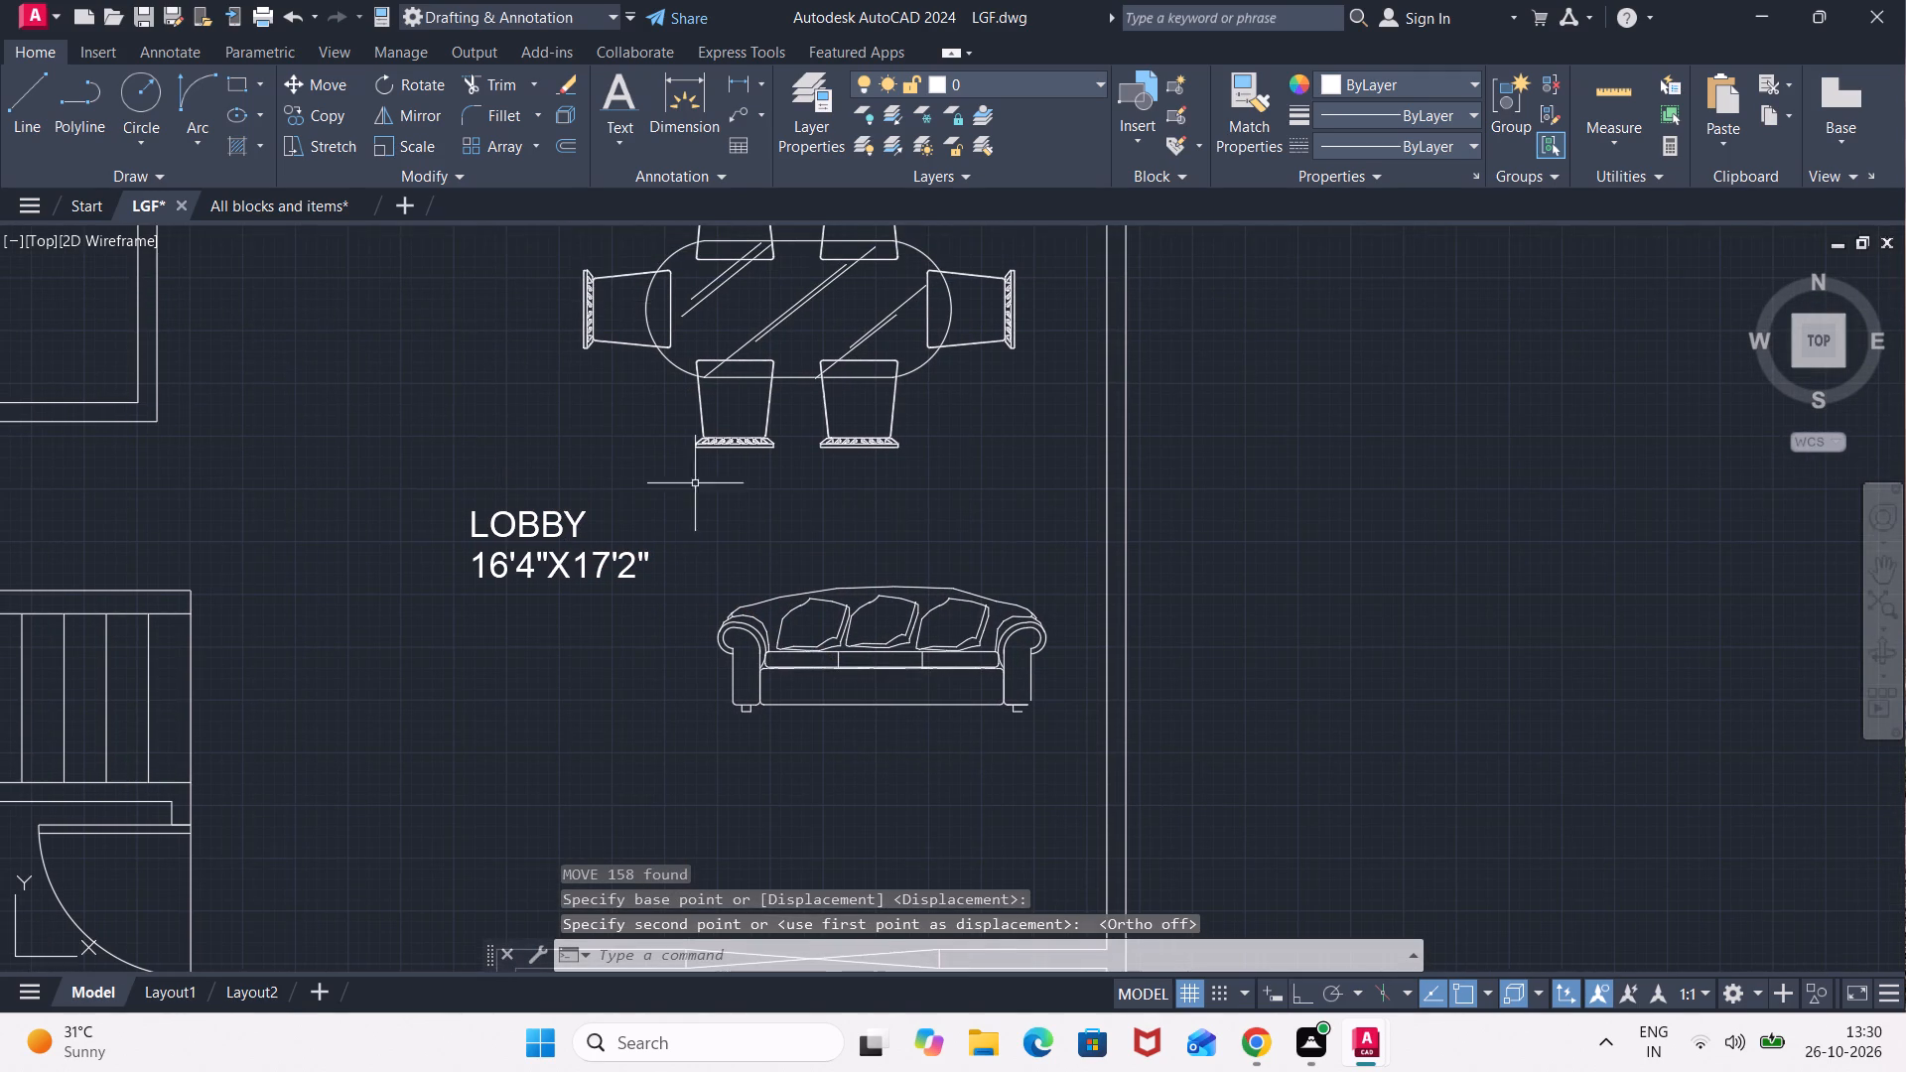
{"action": "middle_click_drag", "start_coordinate": [788, 666], "coordinate": [521, 503]}
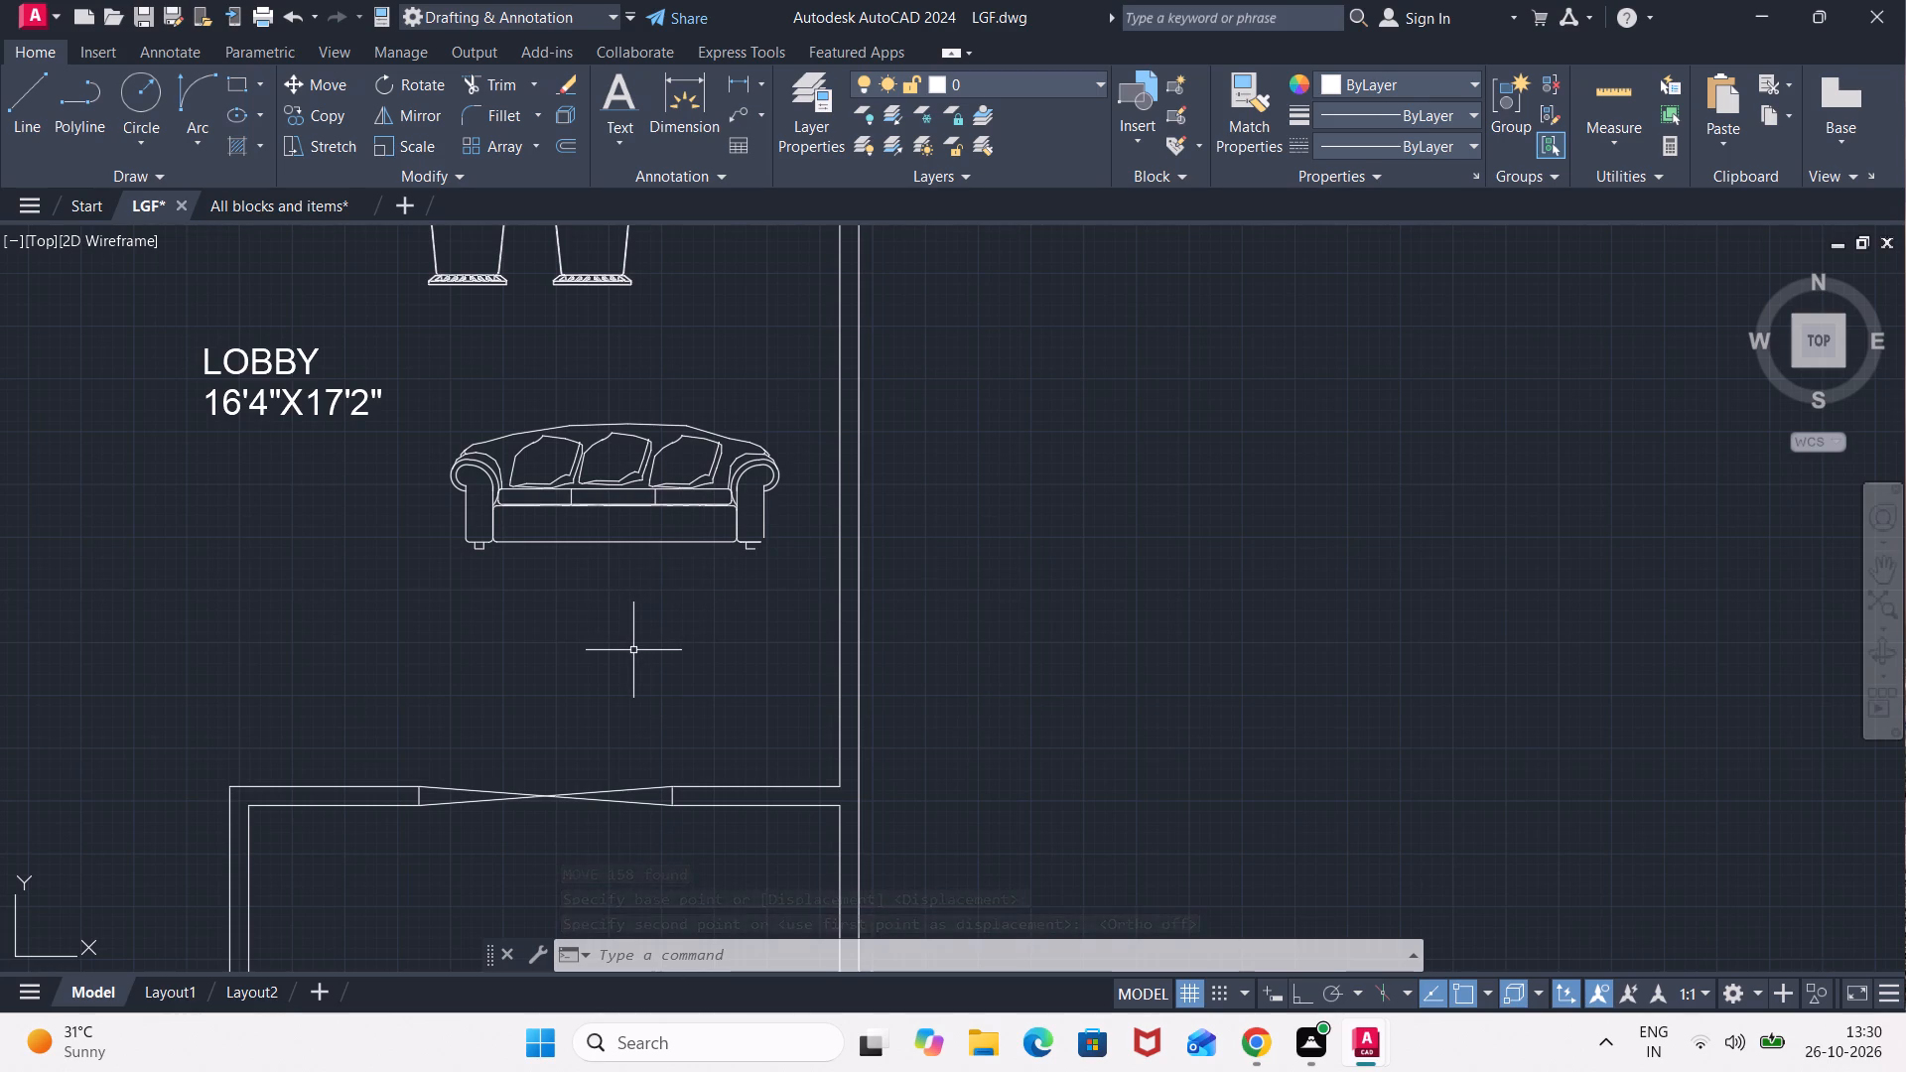
Draw a circle of about 9.5" radius below the lobby sofa and a smaller circle overlapping its lower-left edge.
{"action": "key", "text": "Escape"}
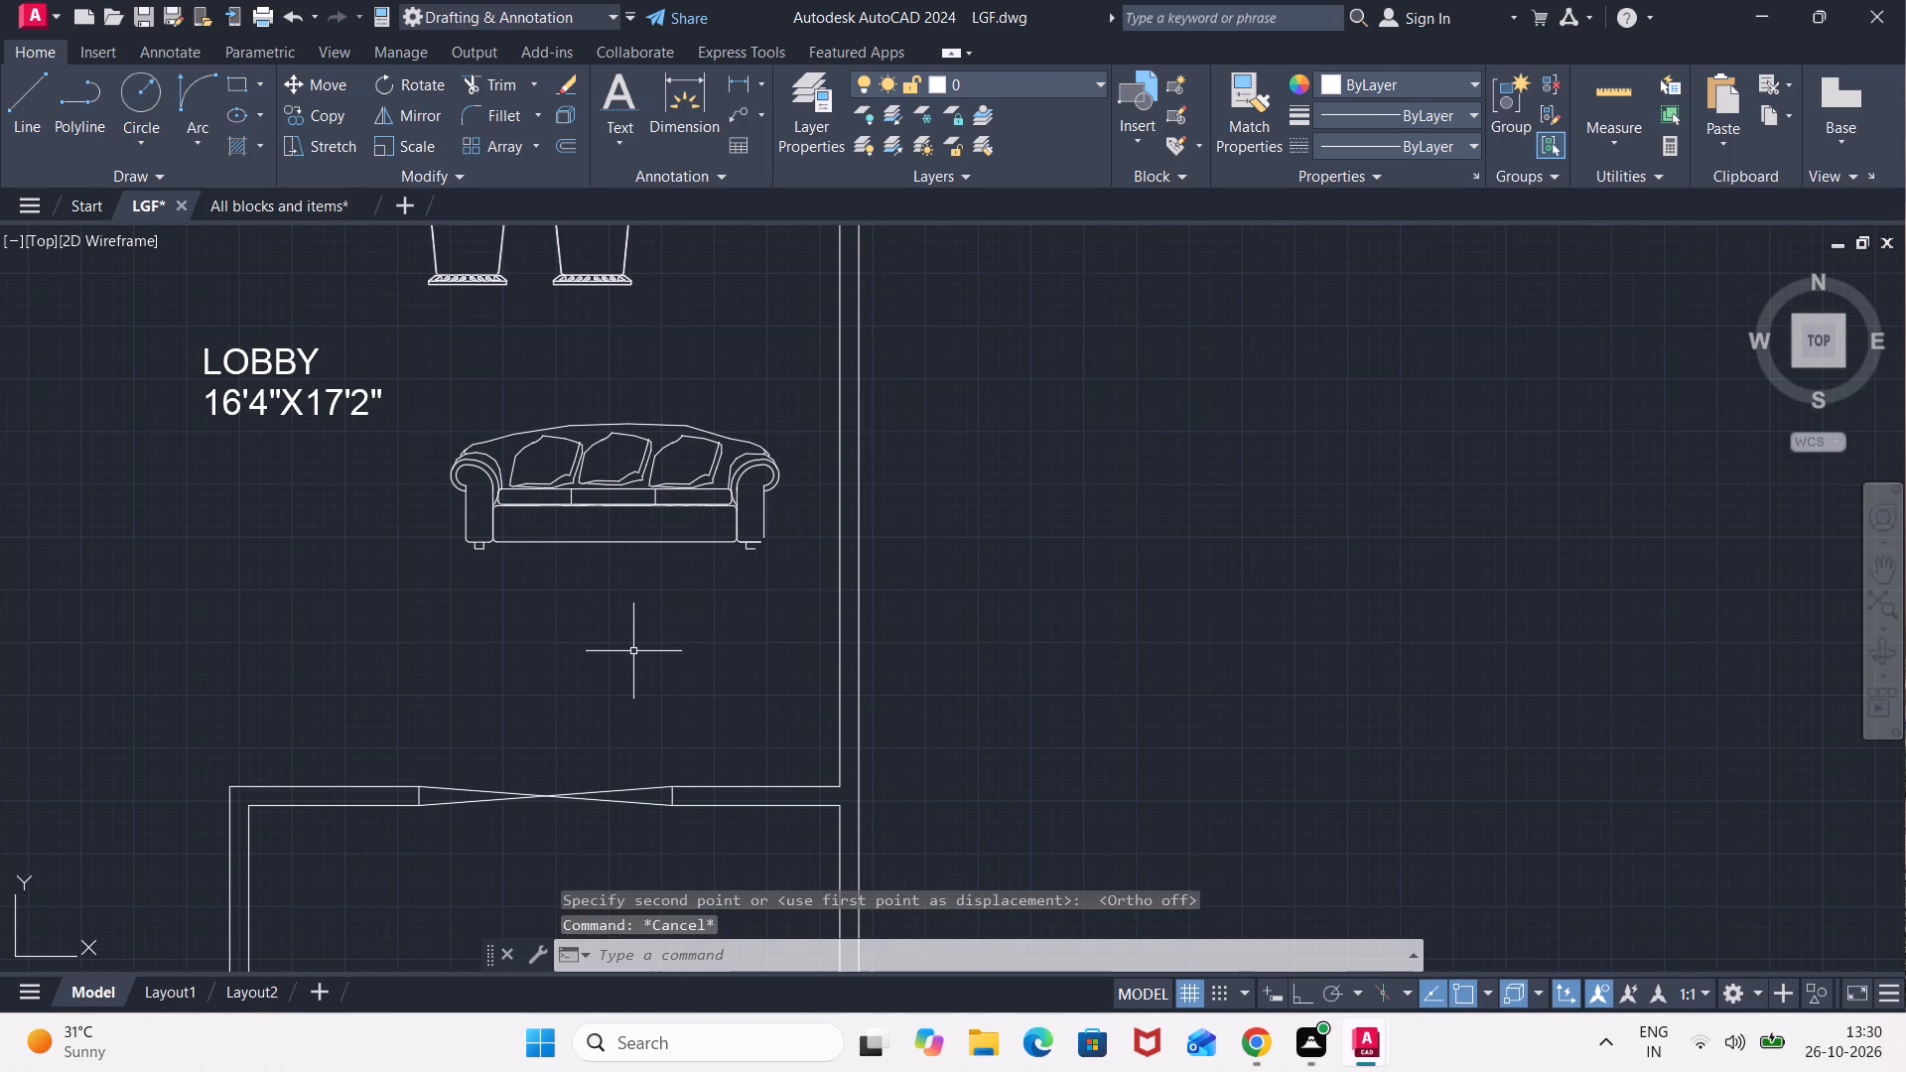
{"action": "key", "text": "c"}
{"action": "key", "text": "Return"}
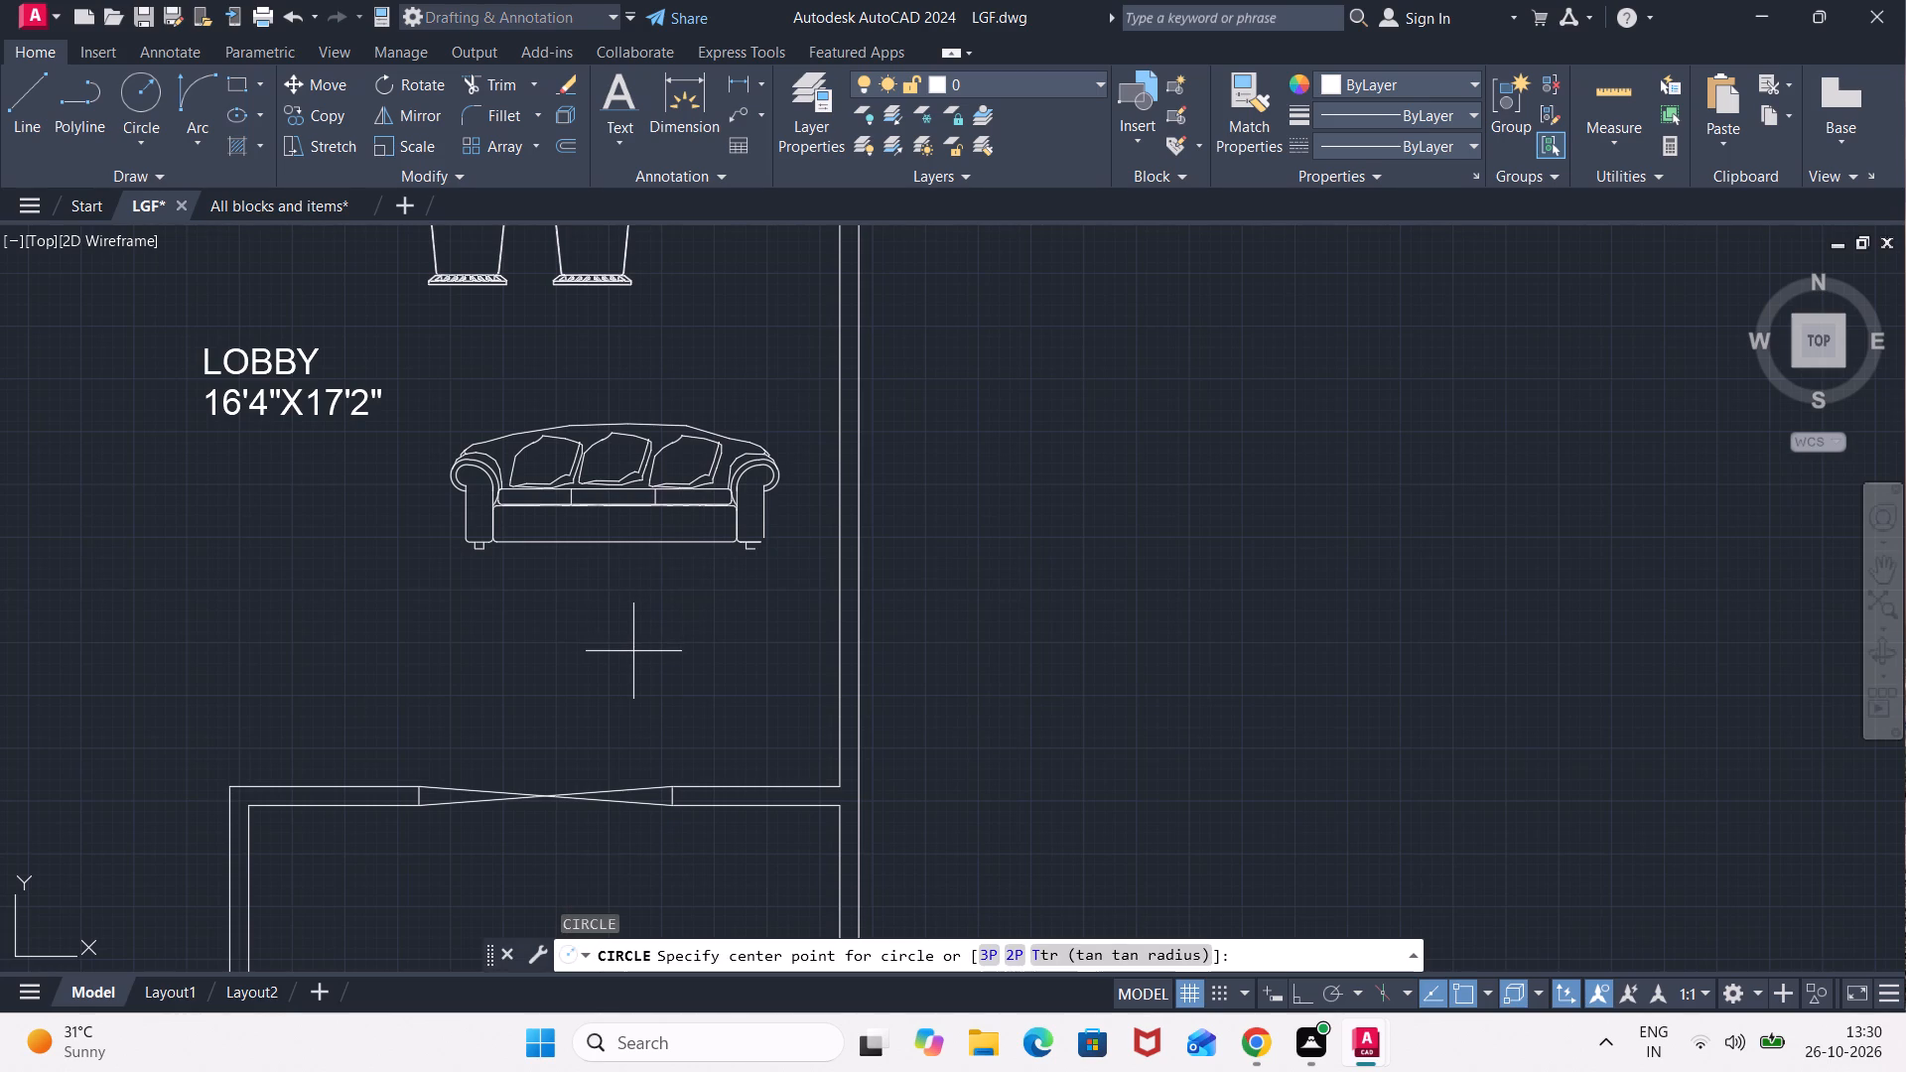
{"action": "left_click", "coordinate": [633, 652]}
{"action": "left_click", "coordinate": [600, 674]}
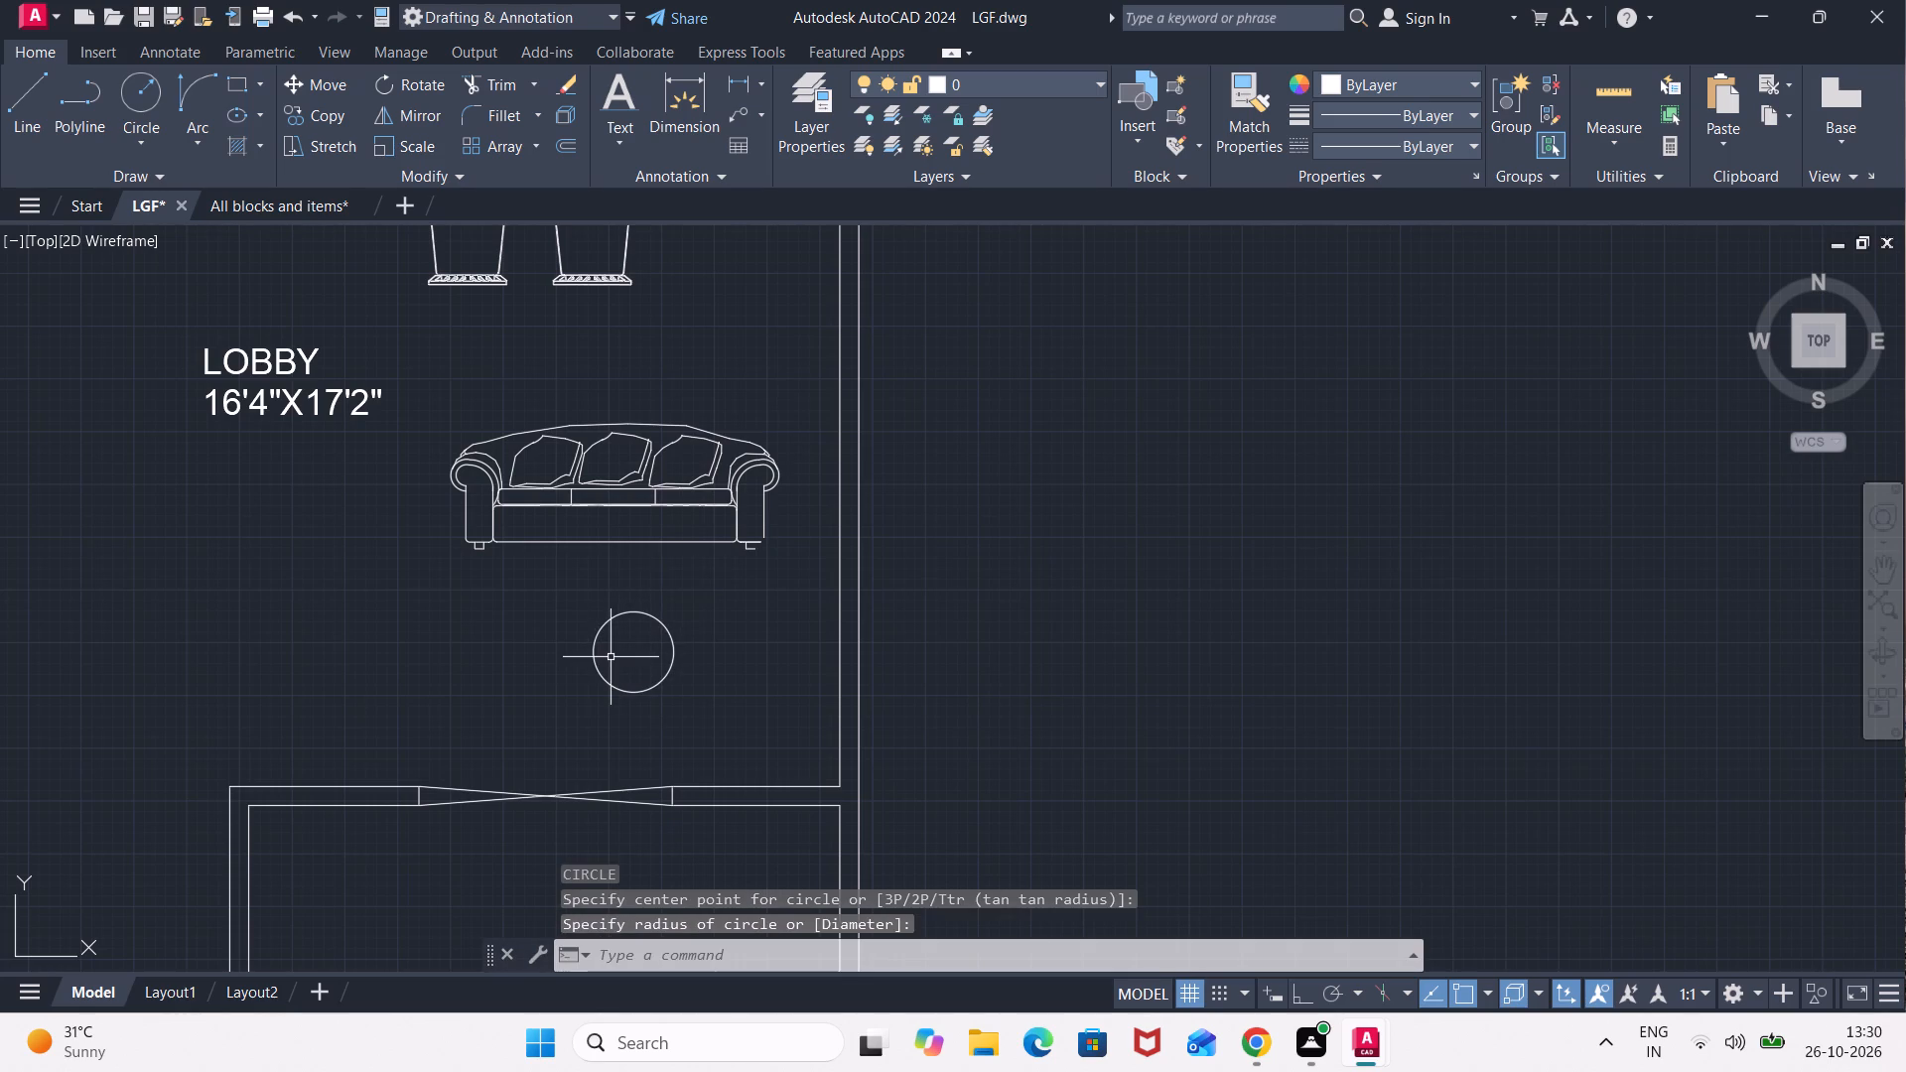
{"action": "key", "text": "space"}
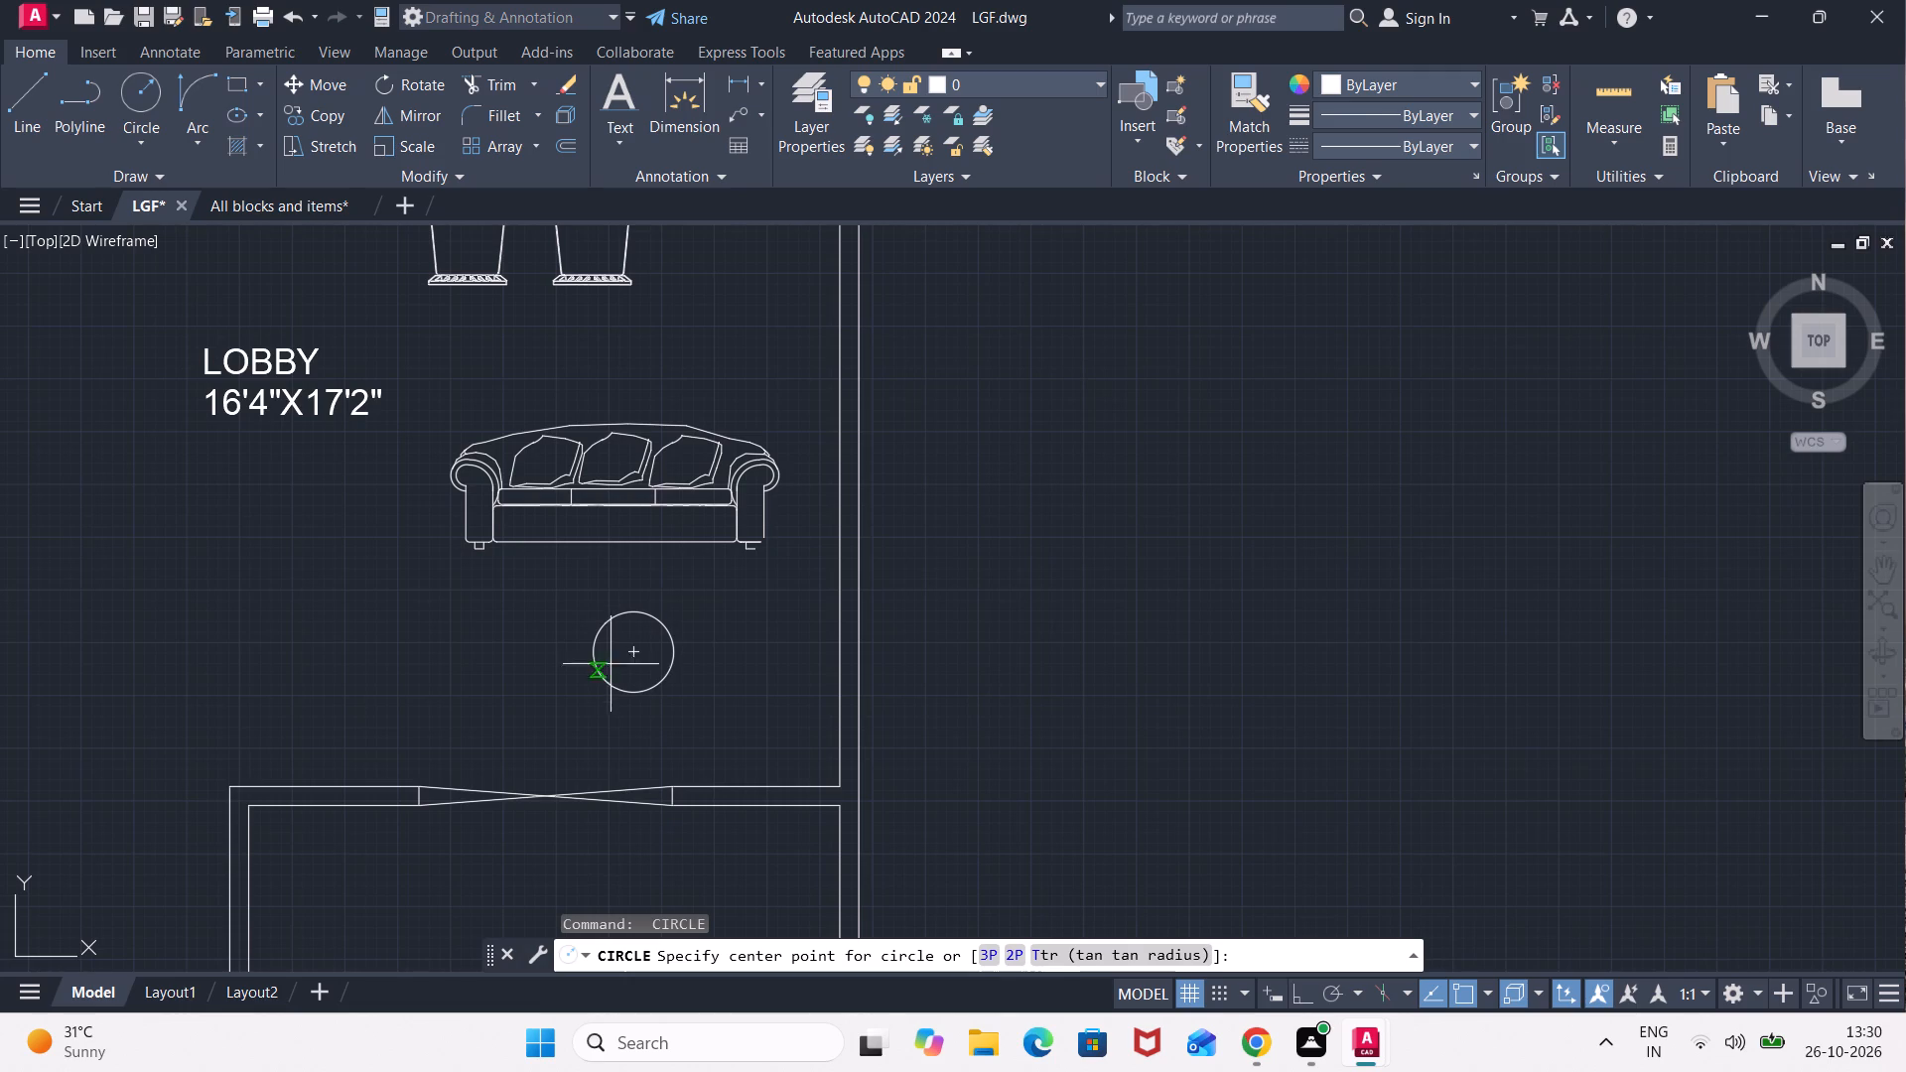
{"action": "left_click", "coordinate": [600, 689]}
{"action": "left_click", "coordinate": [604, 704]}
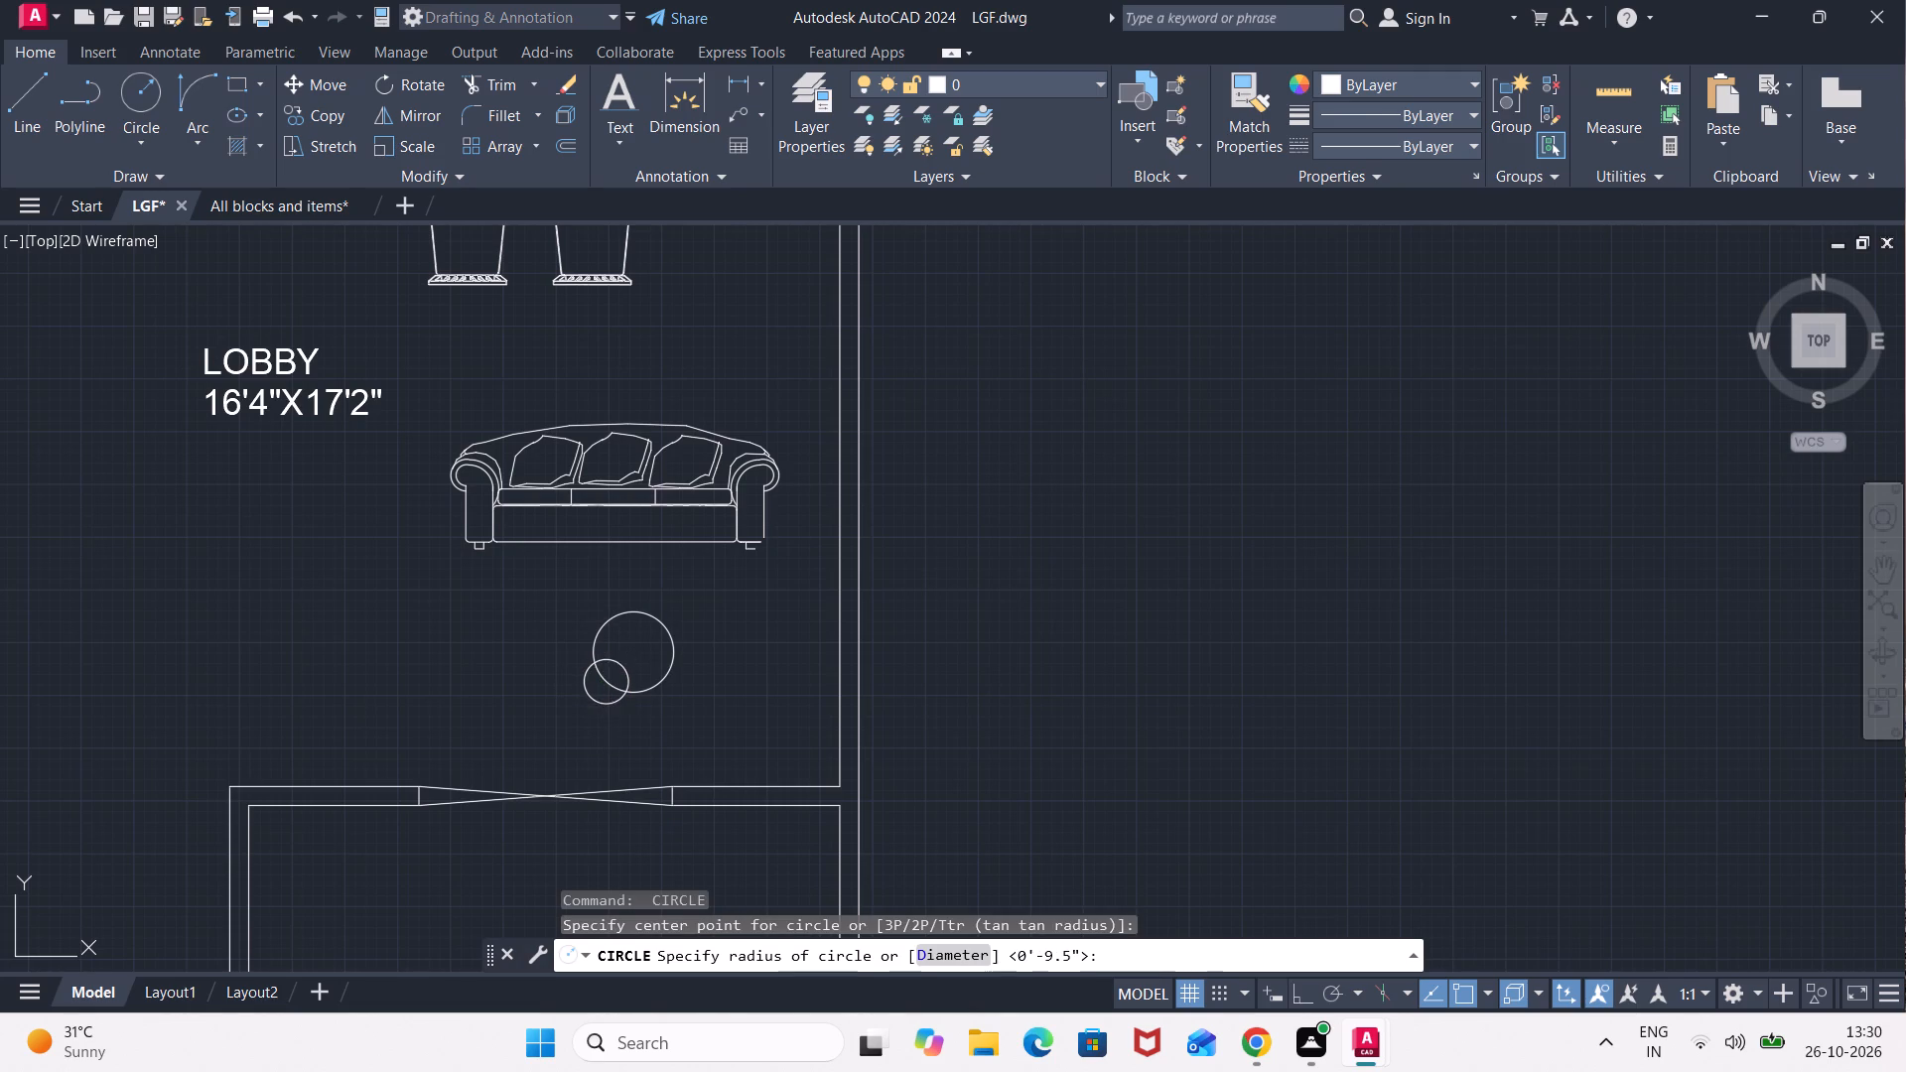
{"action": "key", "text": "Escape"}
Trim the part of the large circle that lies inside the small circle below the sofa.
{"action": "type", "text": "TR"}
{"action": "key", "text": "Return"}
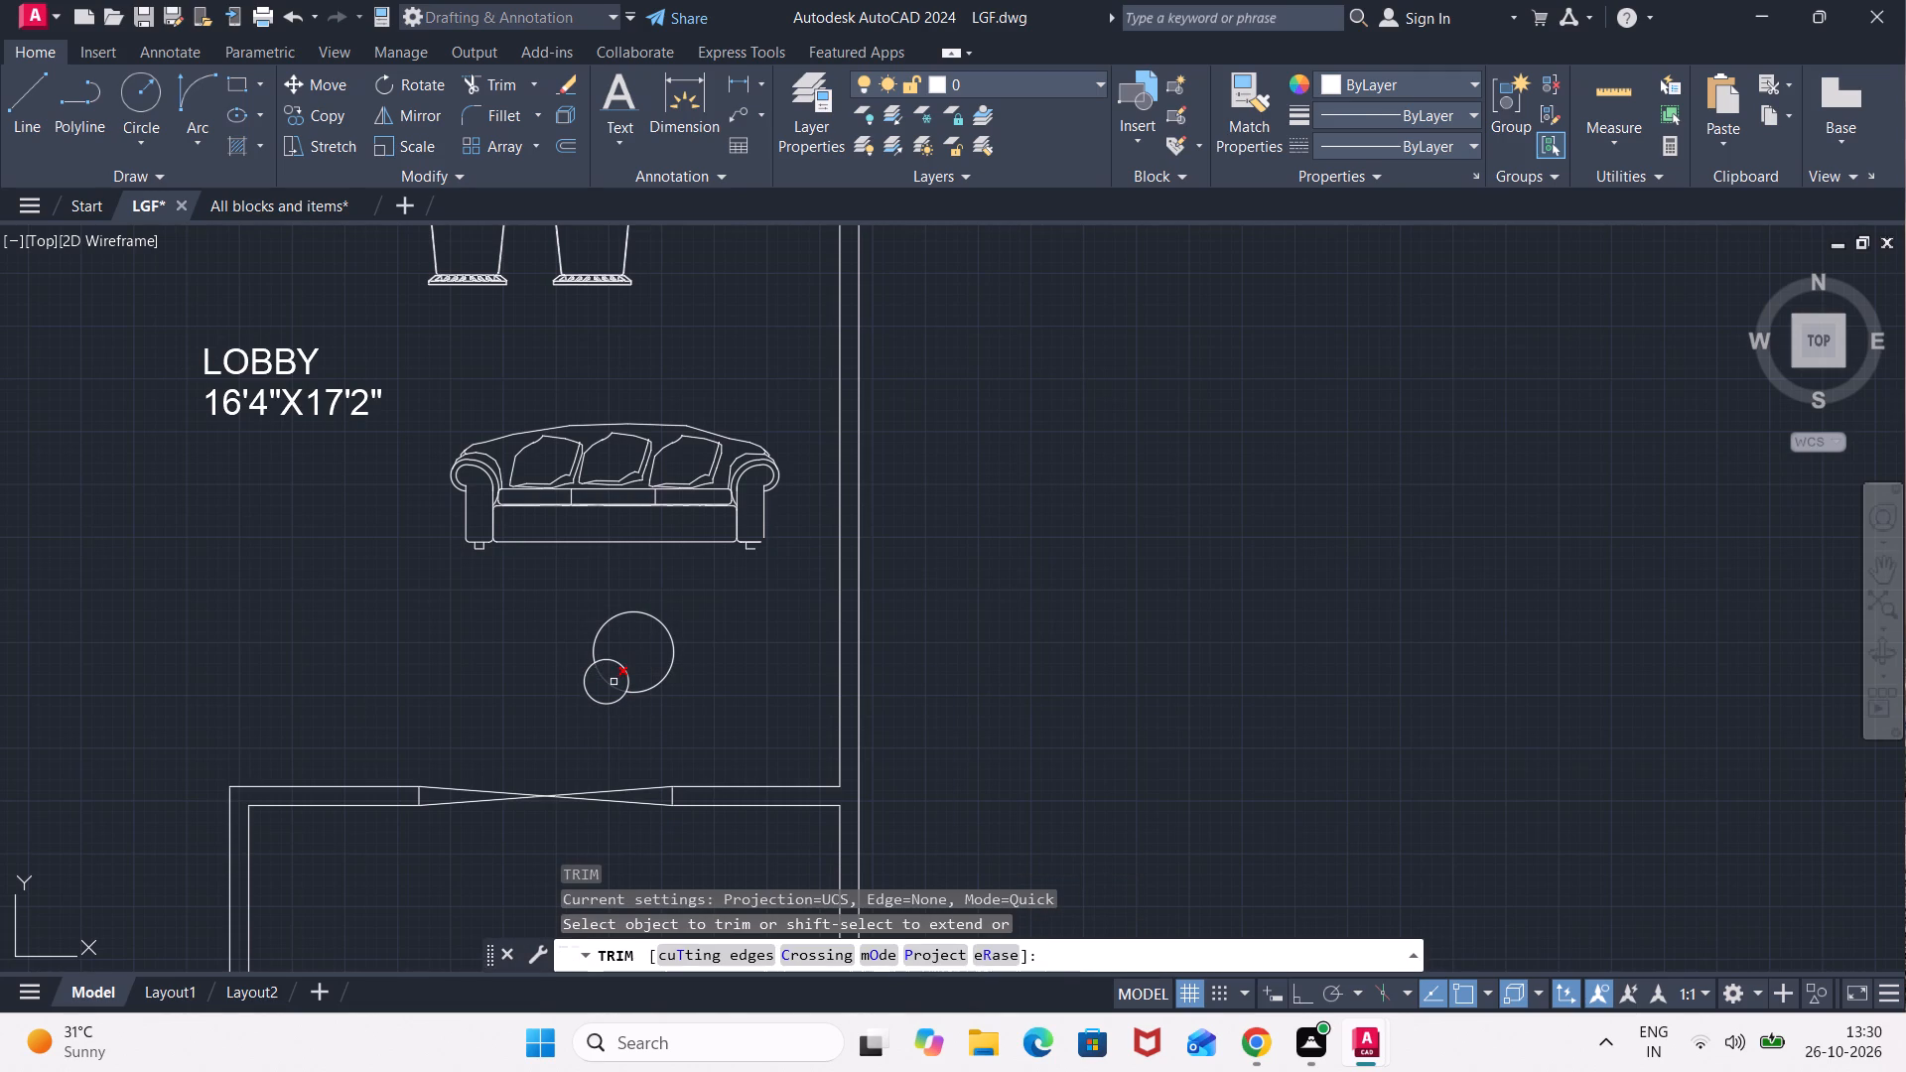
{"action": "left_click", "coordinate": [613, 682]}
{"action": "scroll", "coordinate": [741, 620], "scroll_direction": "down", "scroll_amount": 2}
{"action": "middle_click_drag", "start_coordinate": [751, 620], "coordinate": [883, 700]}
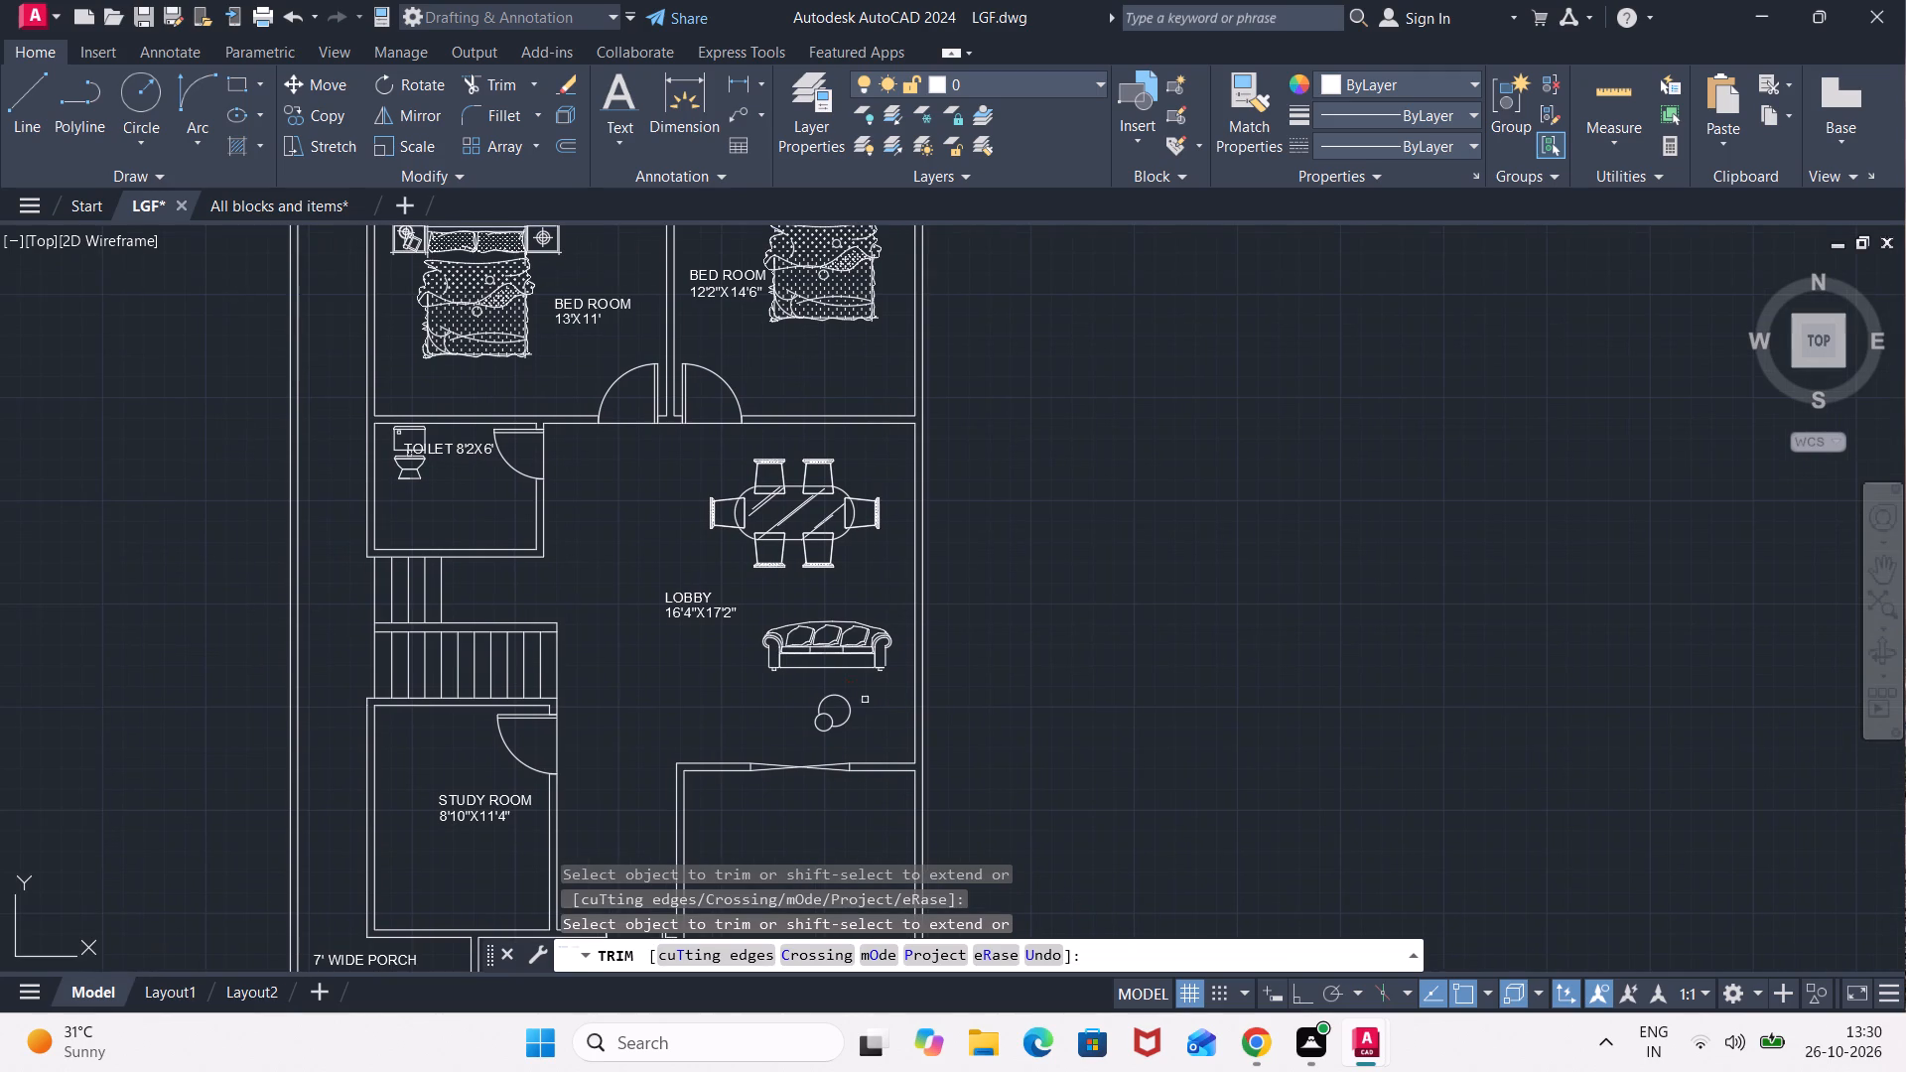
{"action": "middle_click_drag", "start_coordinate": [772, 702], "coordinate": [843, 627]}
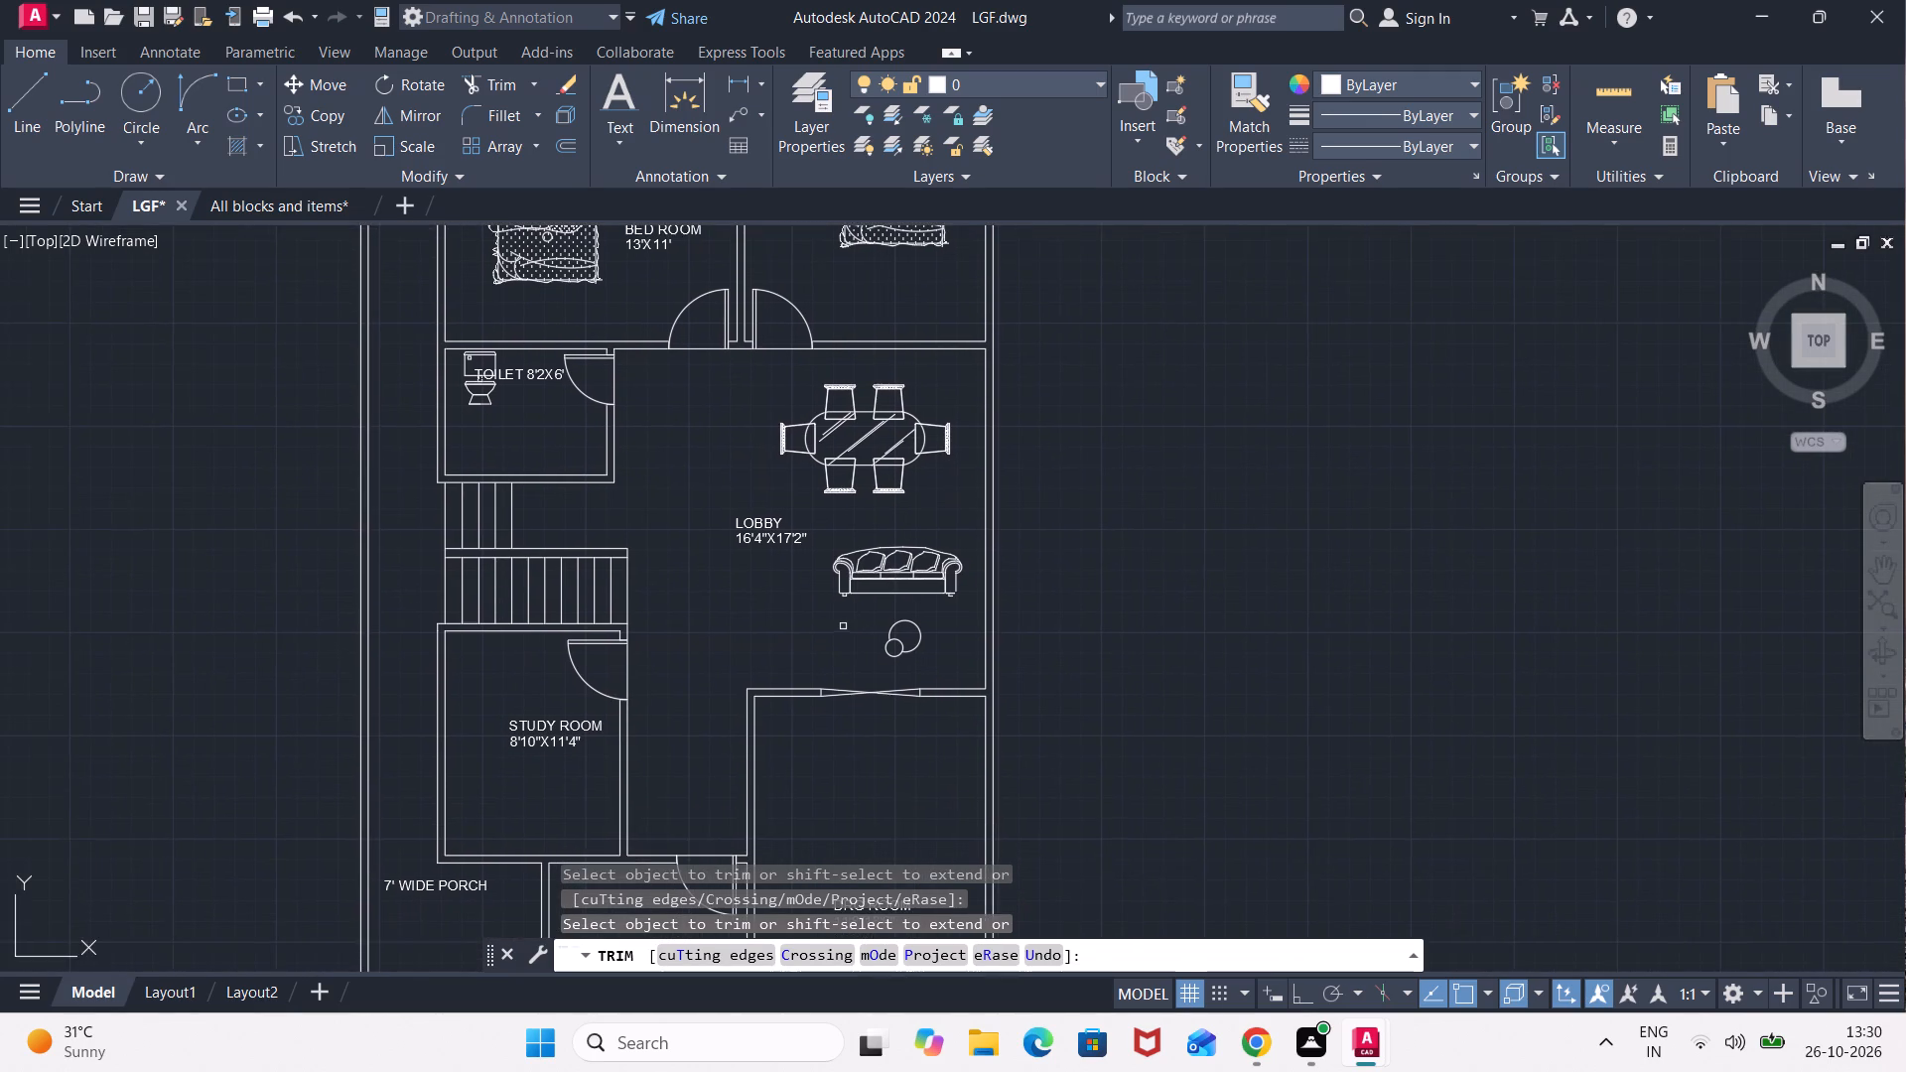
{"action": "scroll", "coordinate": [843, 626], "scroll_direction": "up", "scroll_amount": 1}
{"action": "scroll", "coordinate": [640, 627], "scroll_direction": "down", "scroll_amount": 1}
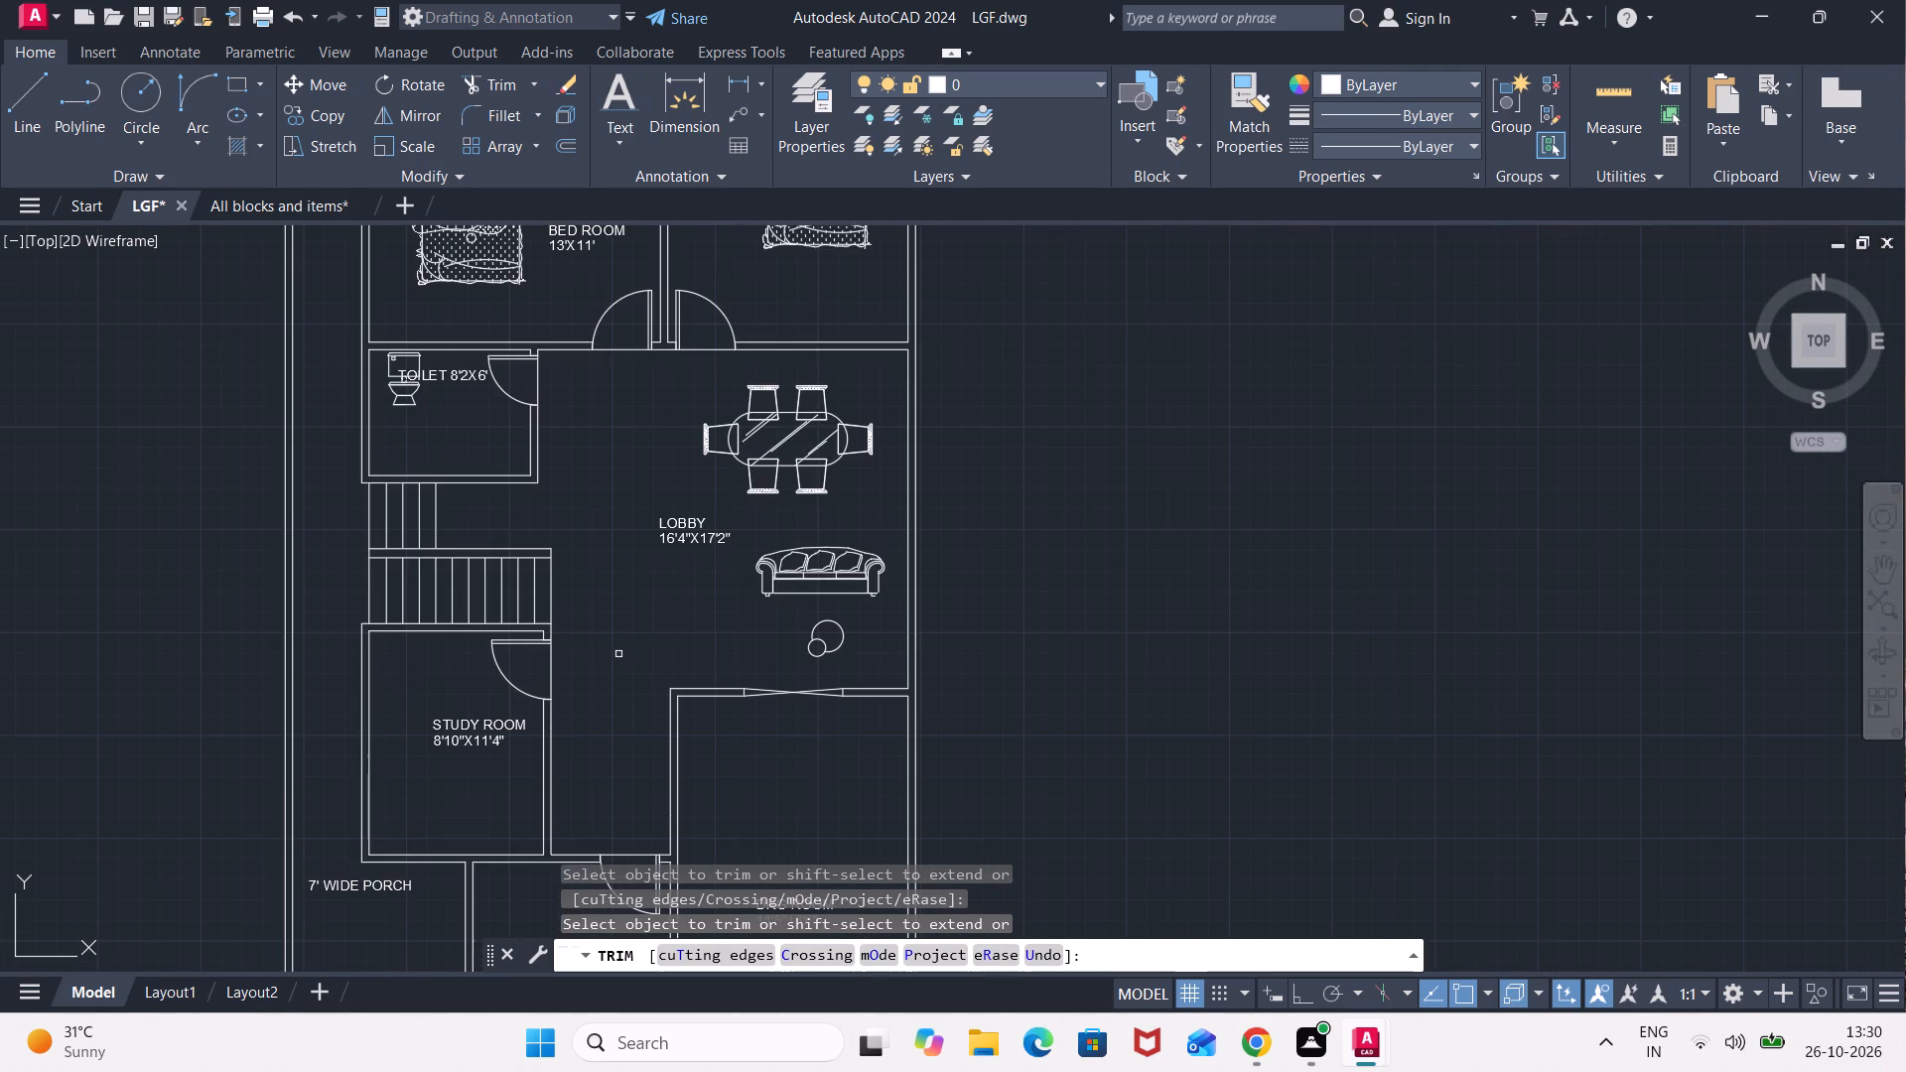
{"action": "key", "text": "Escape"}
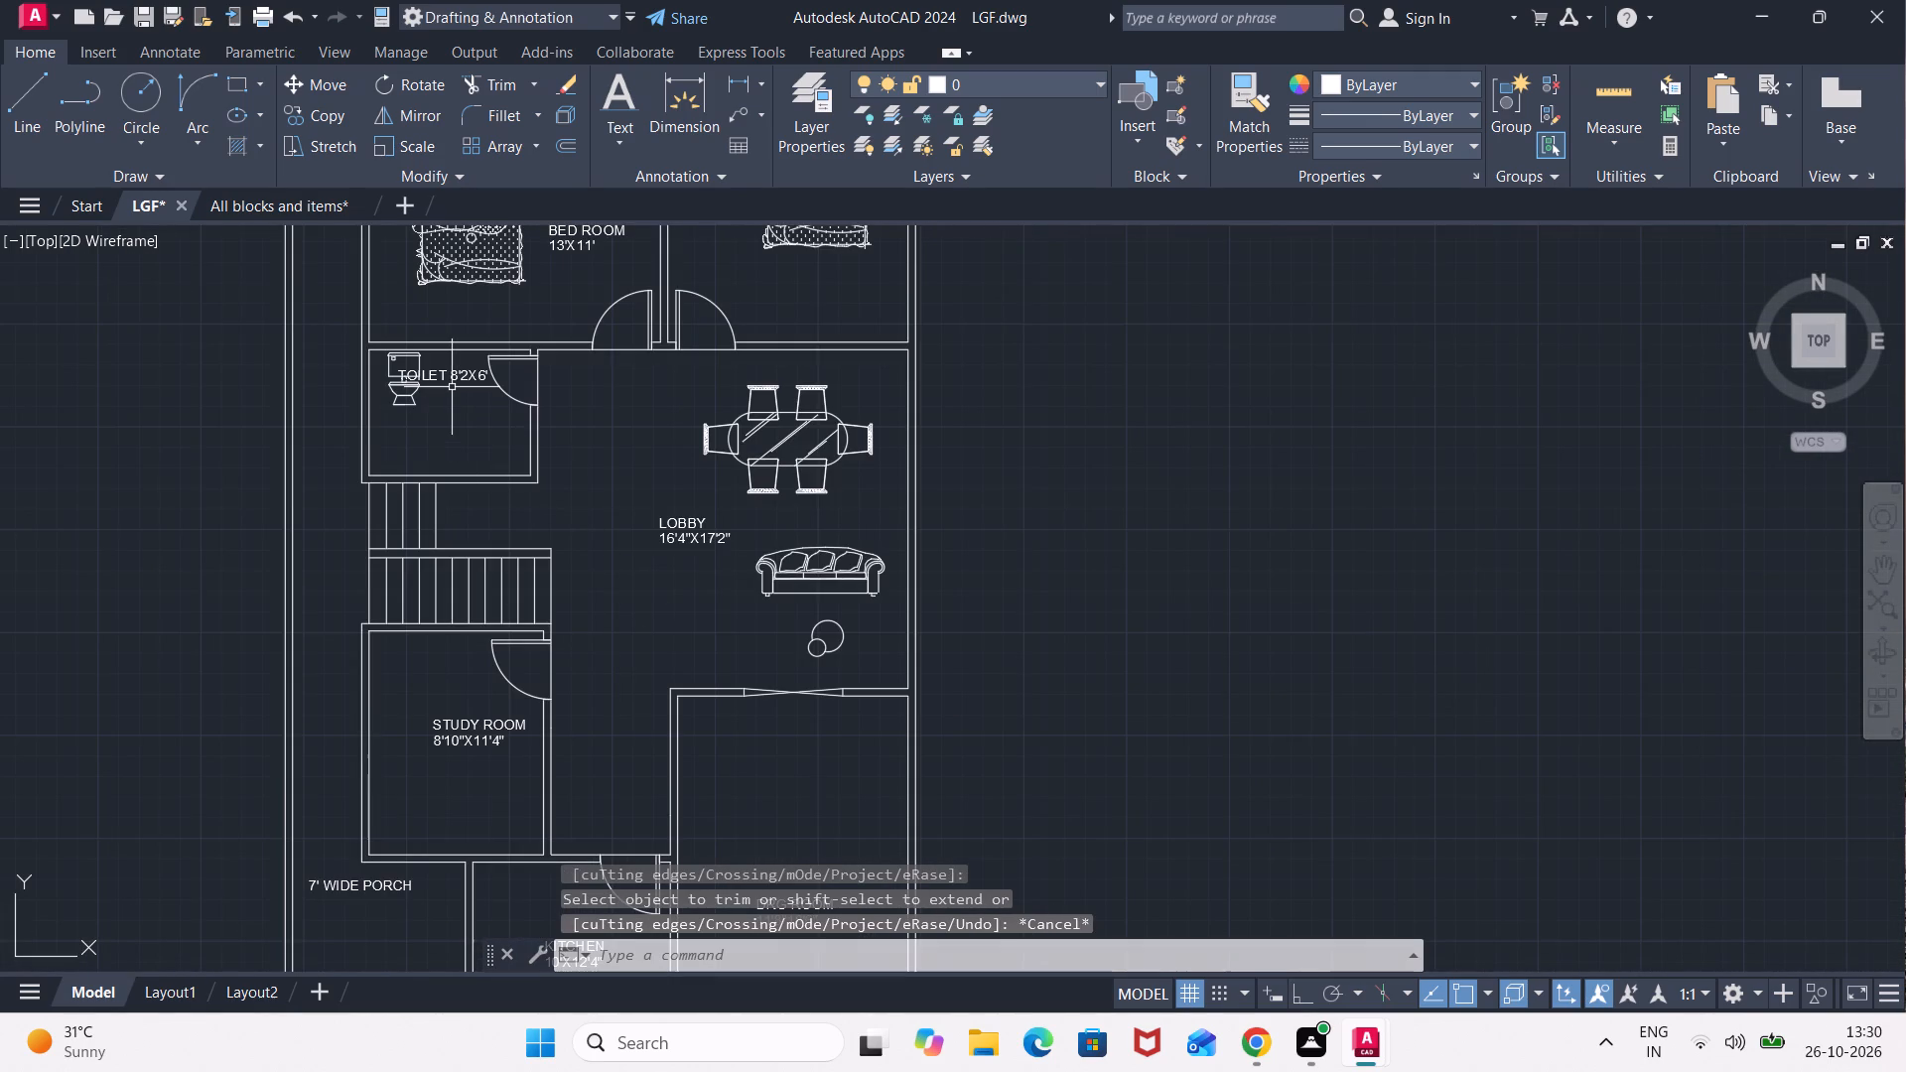
Move the TOILET 8'2X6' label down into the clear space below the toilet fixture.
{"action": "left_click", "coordinate": [452, 381]}
{"action": "key", "text": "m"}
{"action": "key", "text": "Return"}
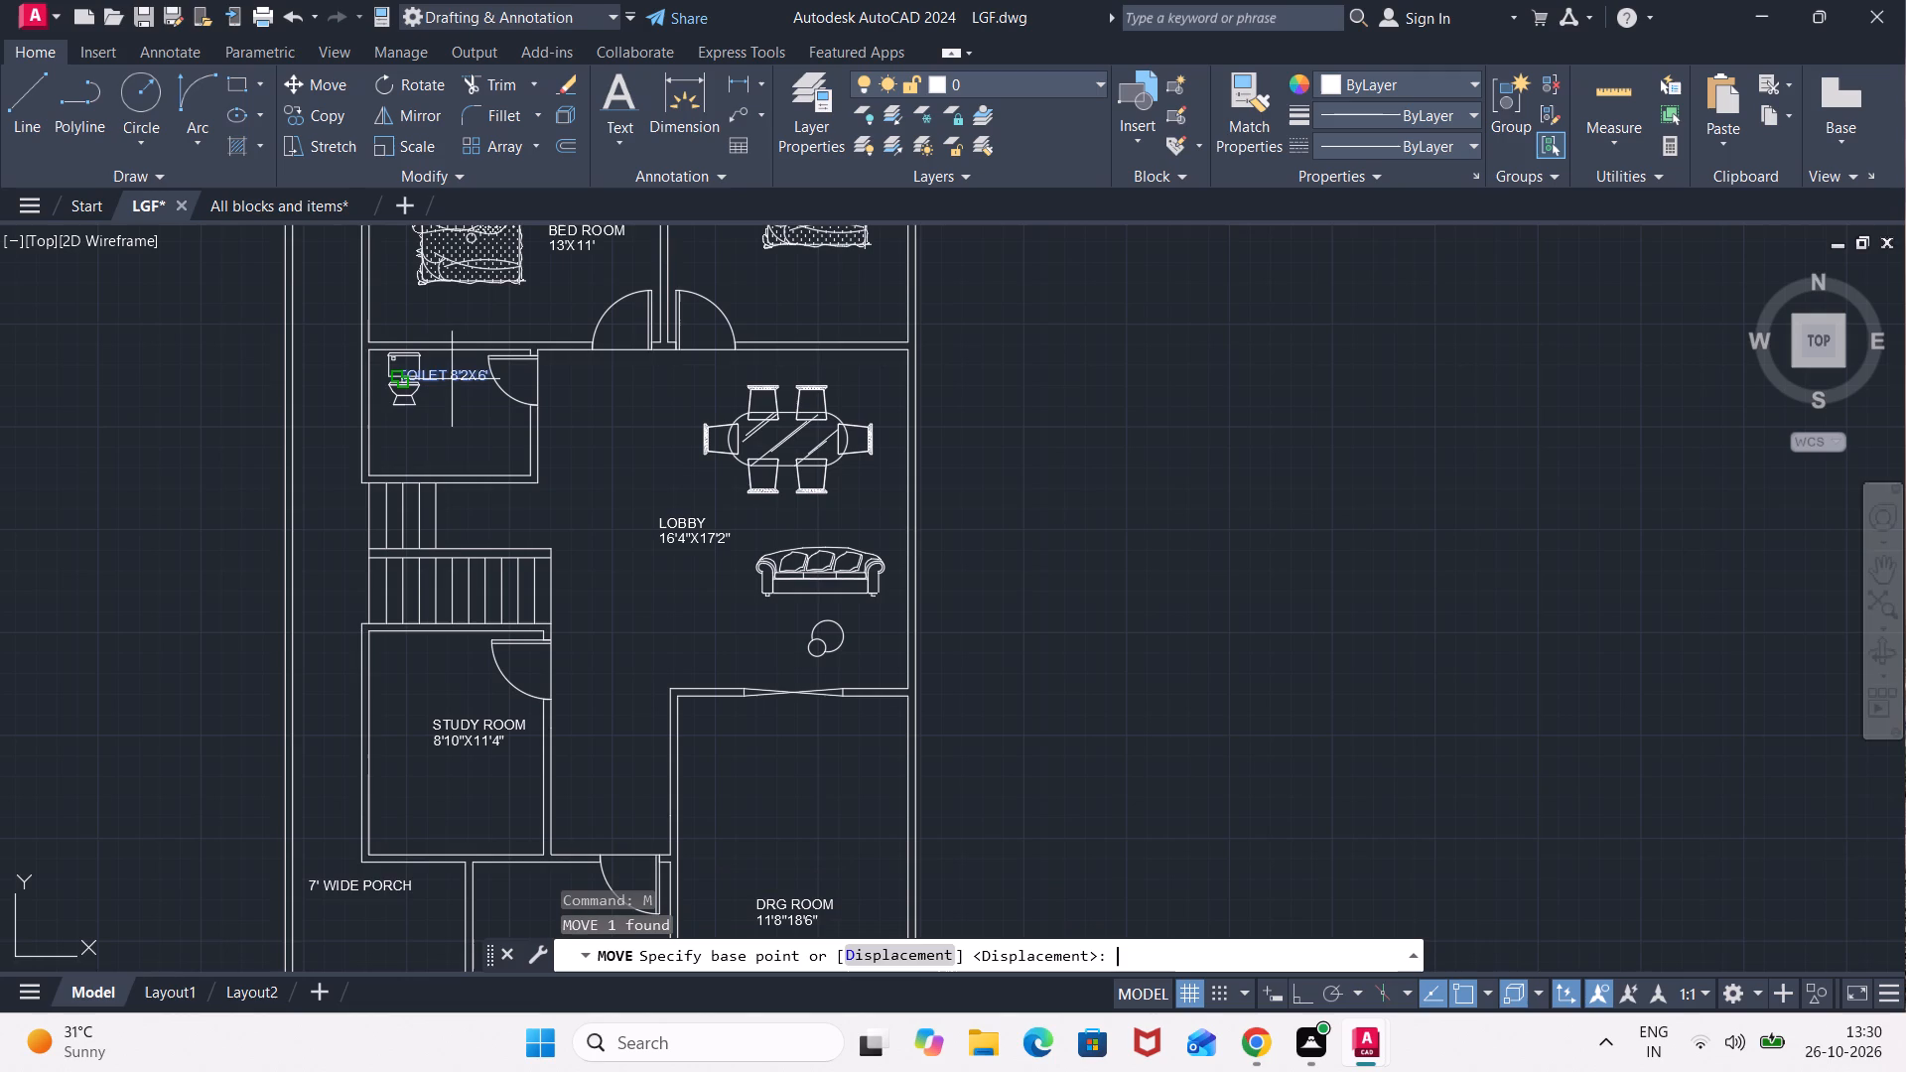
{"action": "left_click", "coordinate": [452, 374]}
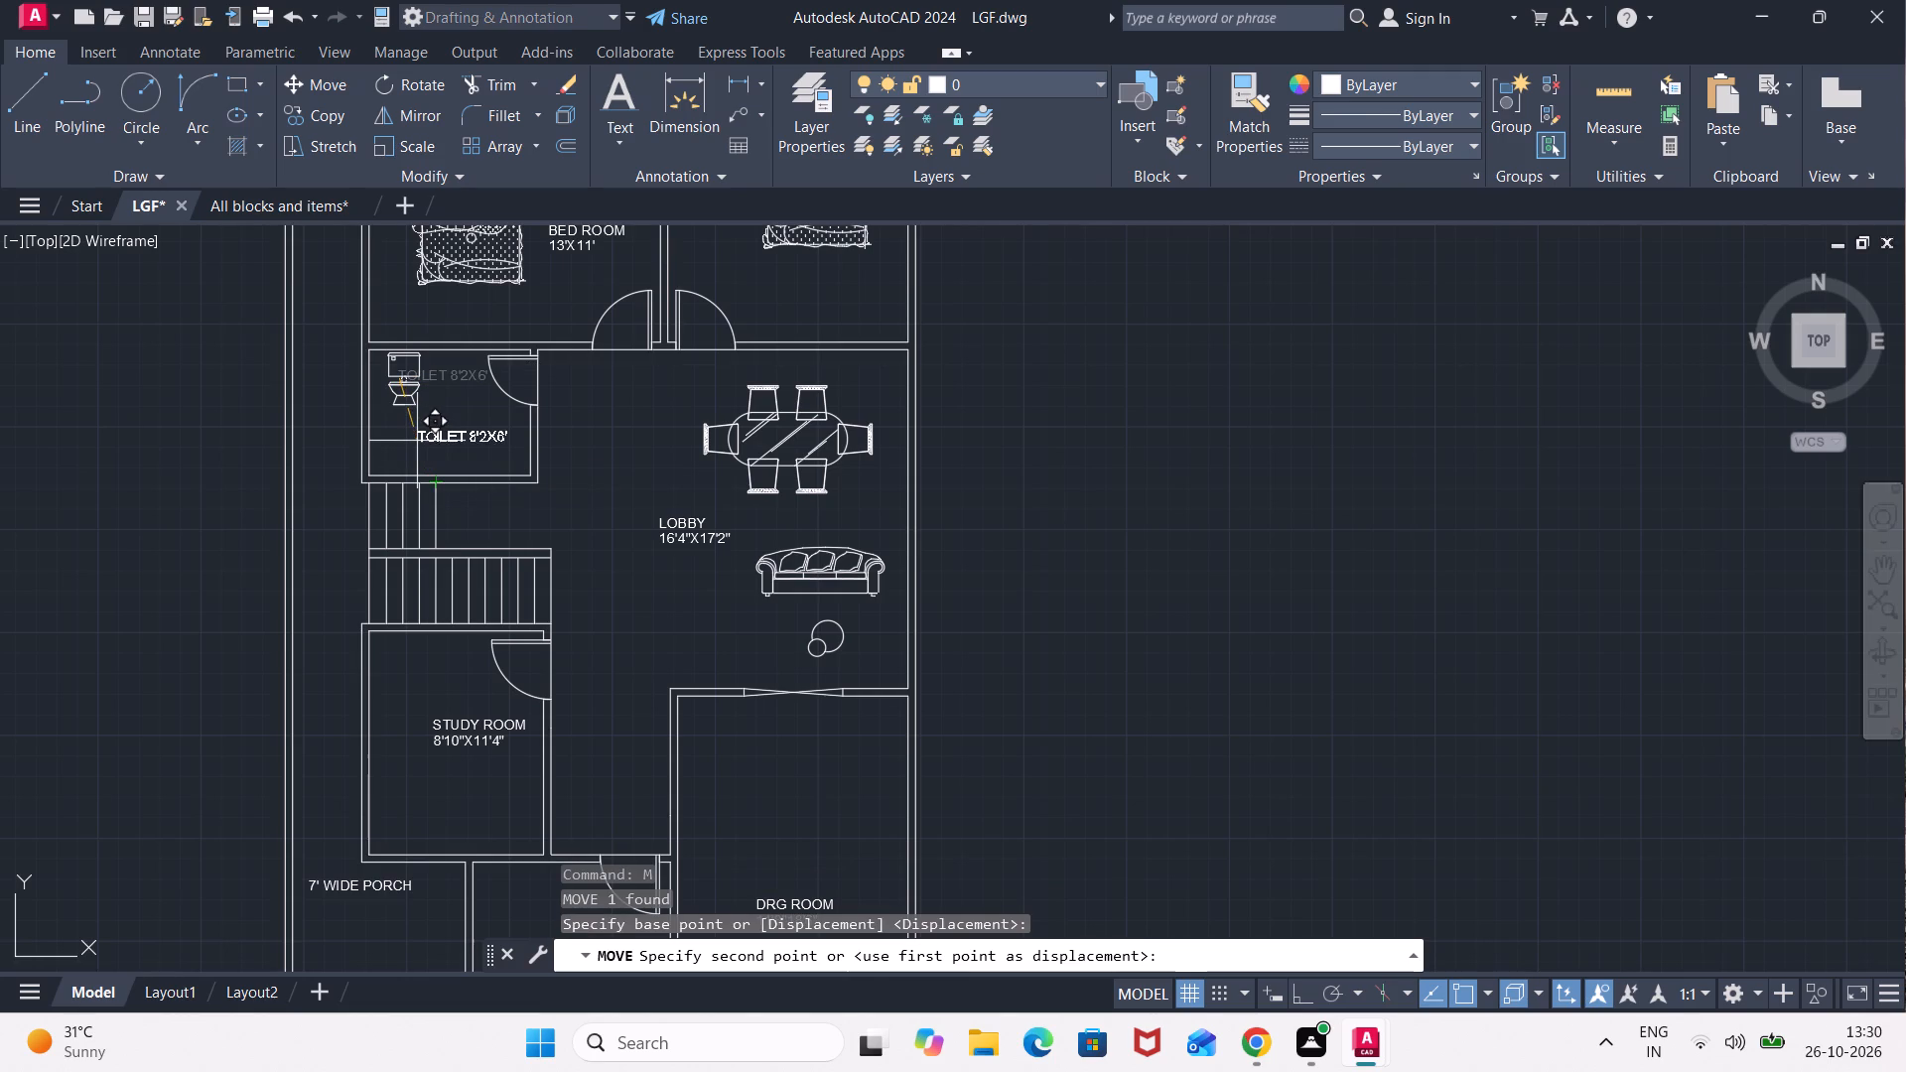
{"action": "left_click", "coordinate": [417, 441]}
Copy the two-burner stove directly below the four-burner hob in the kitchen section of the "All blocks and items" drawing.
{"action": "scroll", "coordinate": [416, 440], "scroll_direction": "down", "scroll_amount": 2}
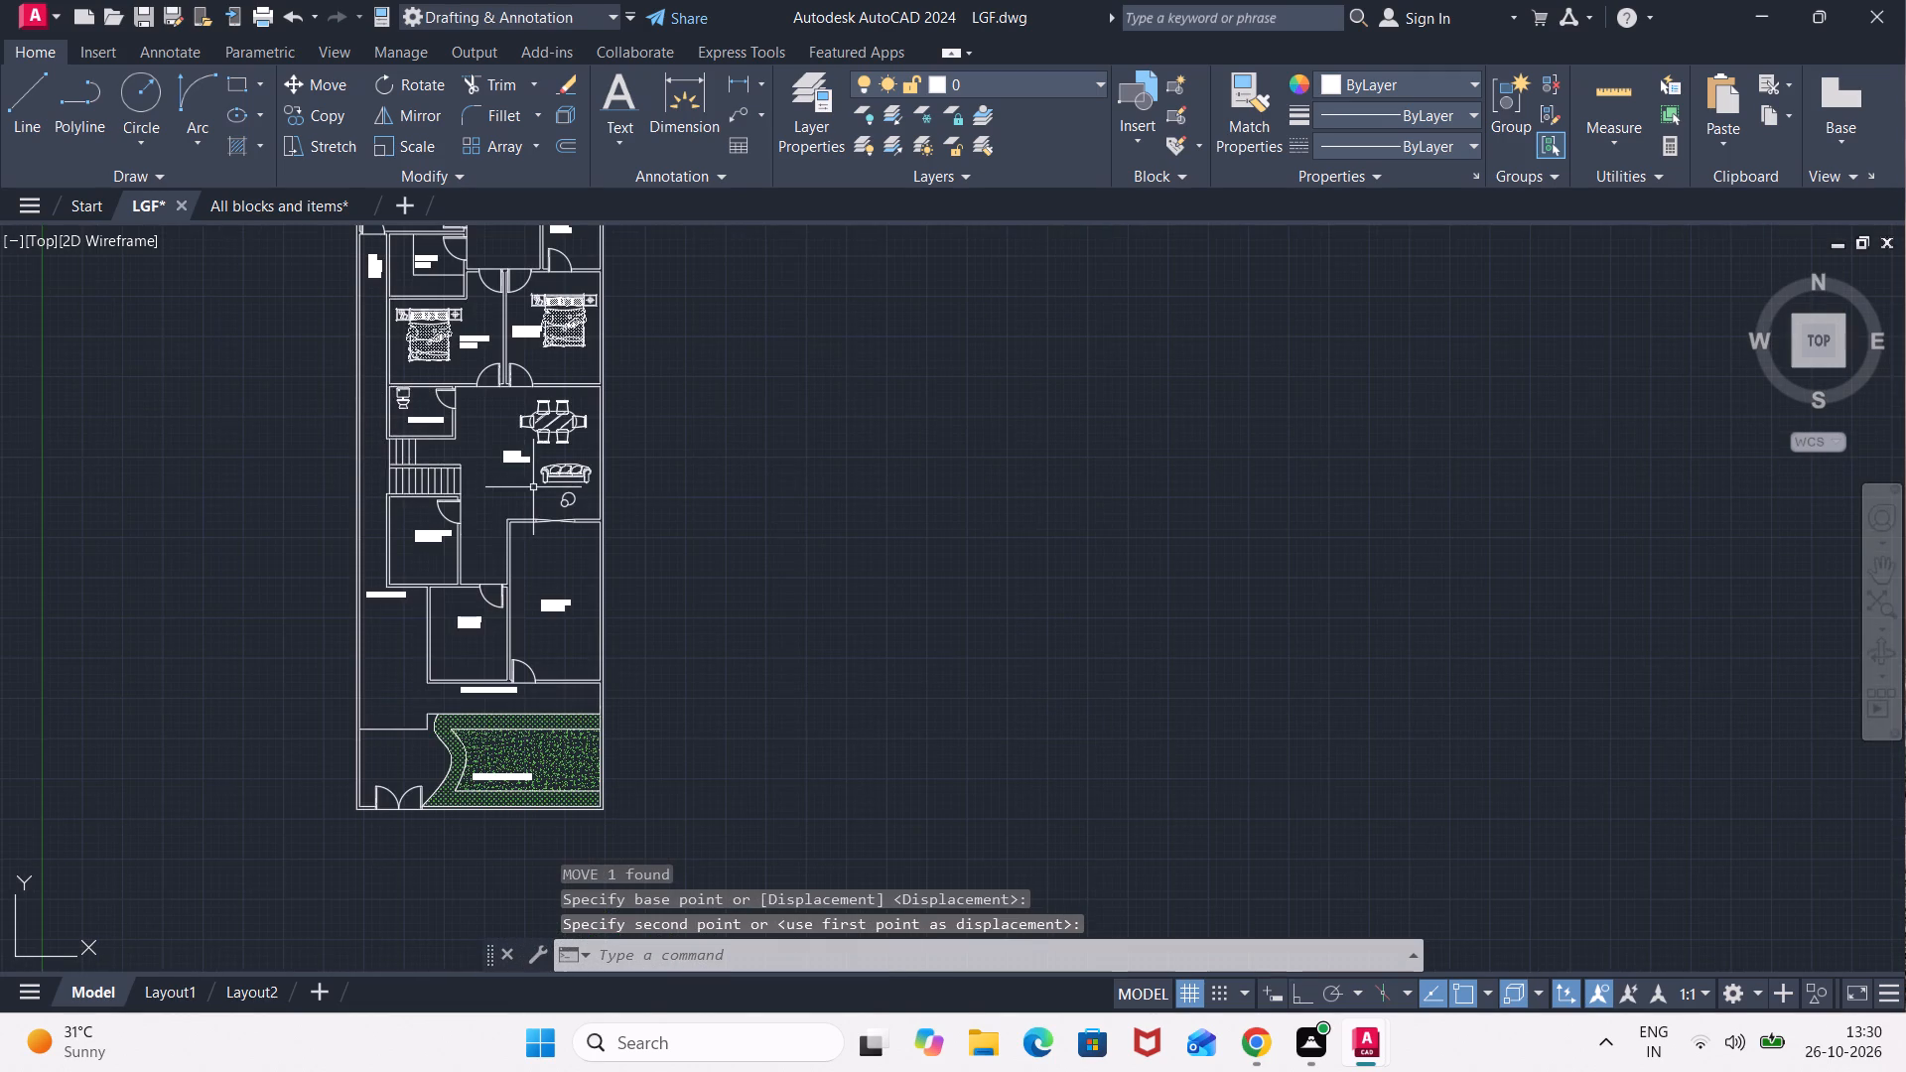
{"action": "scroll", "coordinate": [528, 487], "scroll_direction": "up", "scroll_amount": 2}
{"action": "middle_click_drag", "start_coordinate": [491, 499], "coordinate": [654, 666]}
{"action": "middle_click_drag", "start_coordinate": [641, 529], "coordinate": [635, 683]}
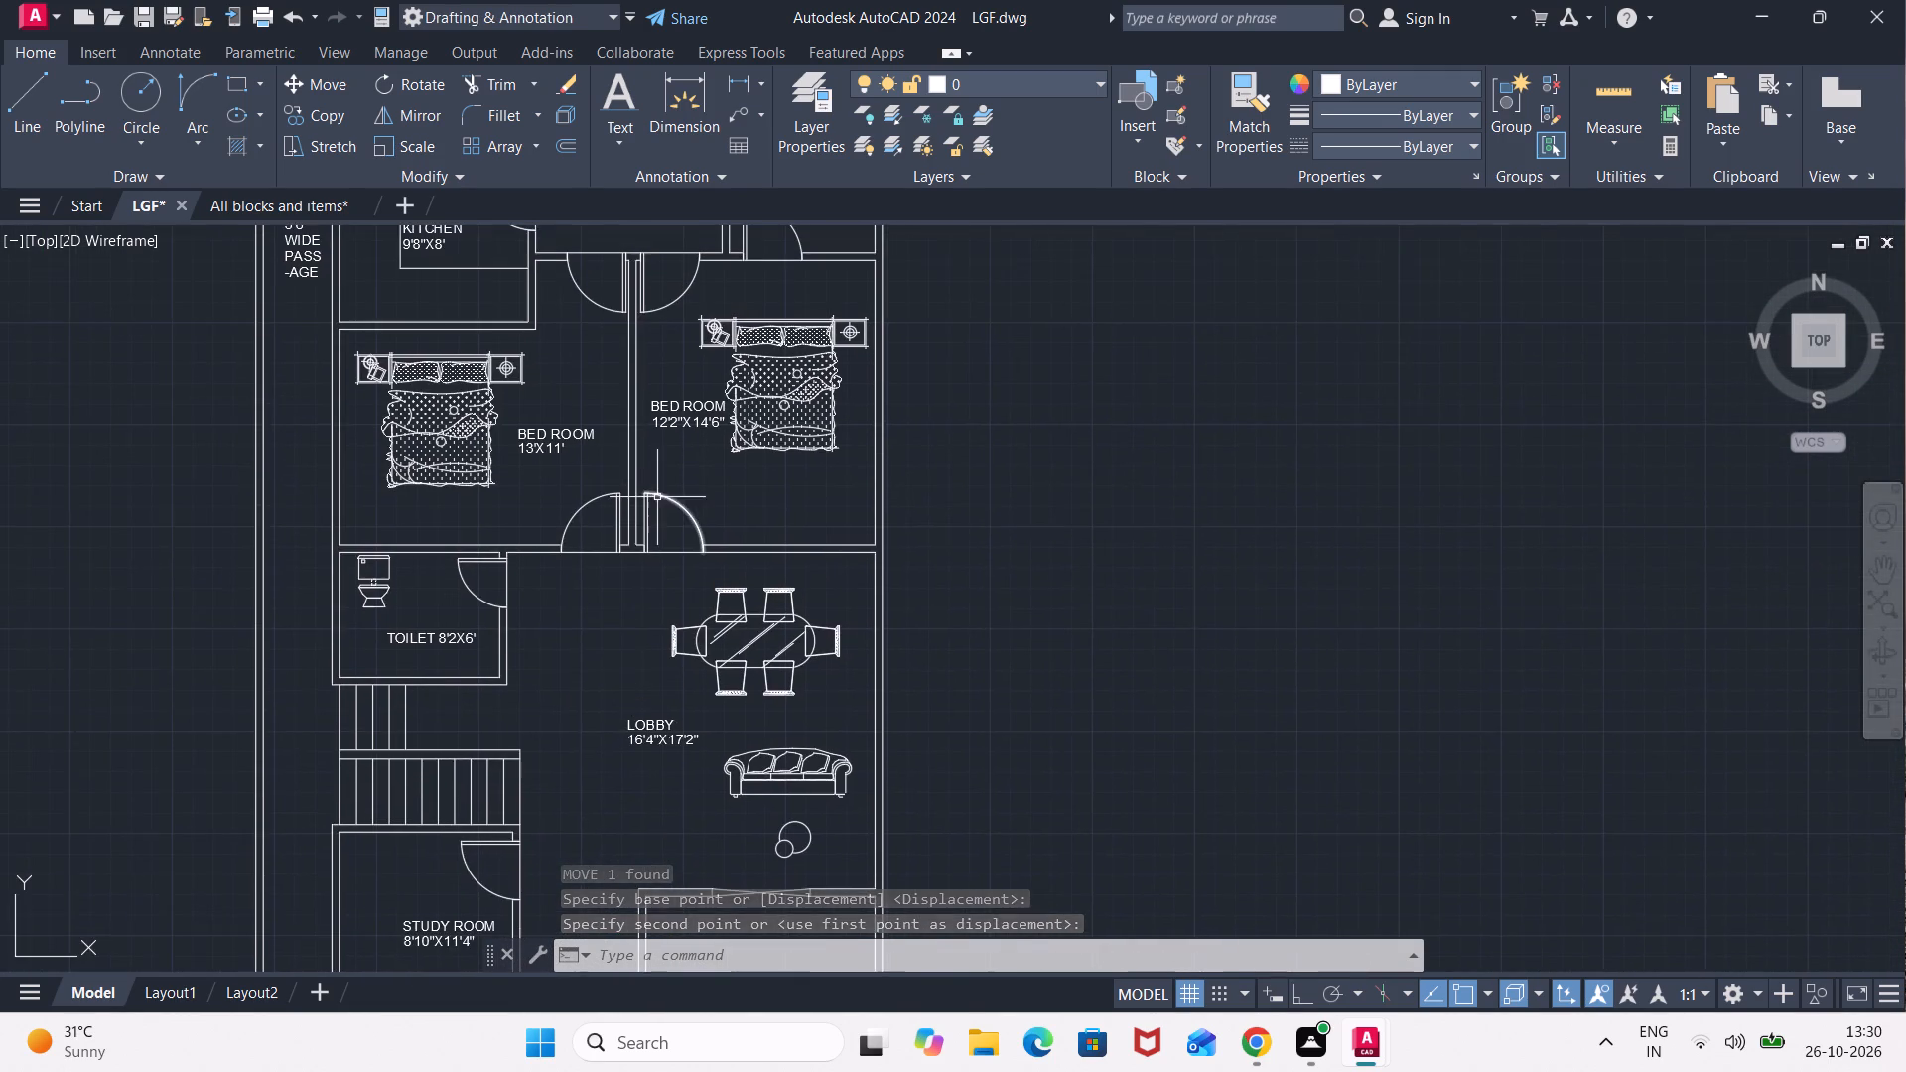
{"action": "middle_click_drag", "start_coordinate": [657, 496], "coordinate": [660, 690]}
{"action": "middle_click_drag", "start_coordinate": [624, 380], "coordinate": [646, 488]}
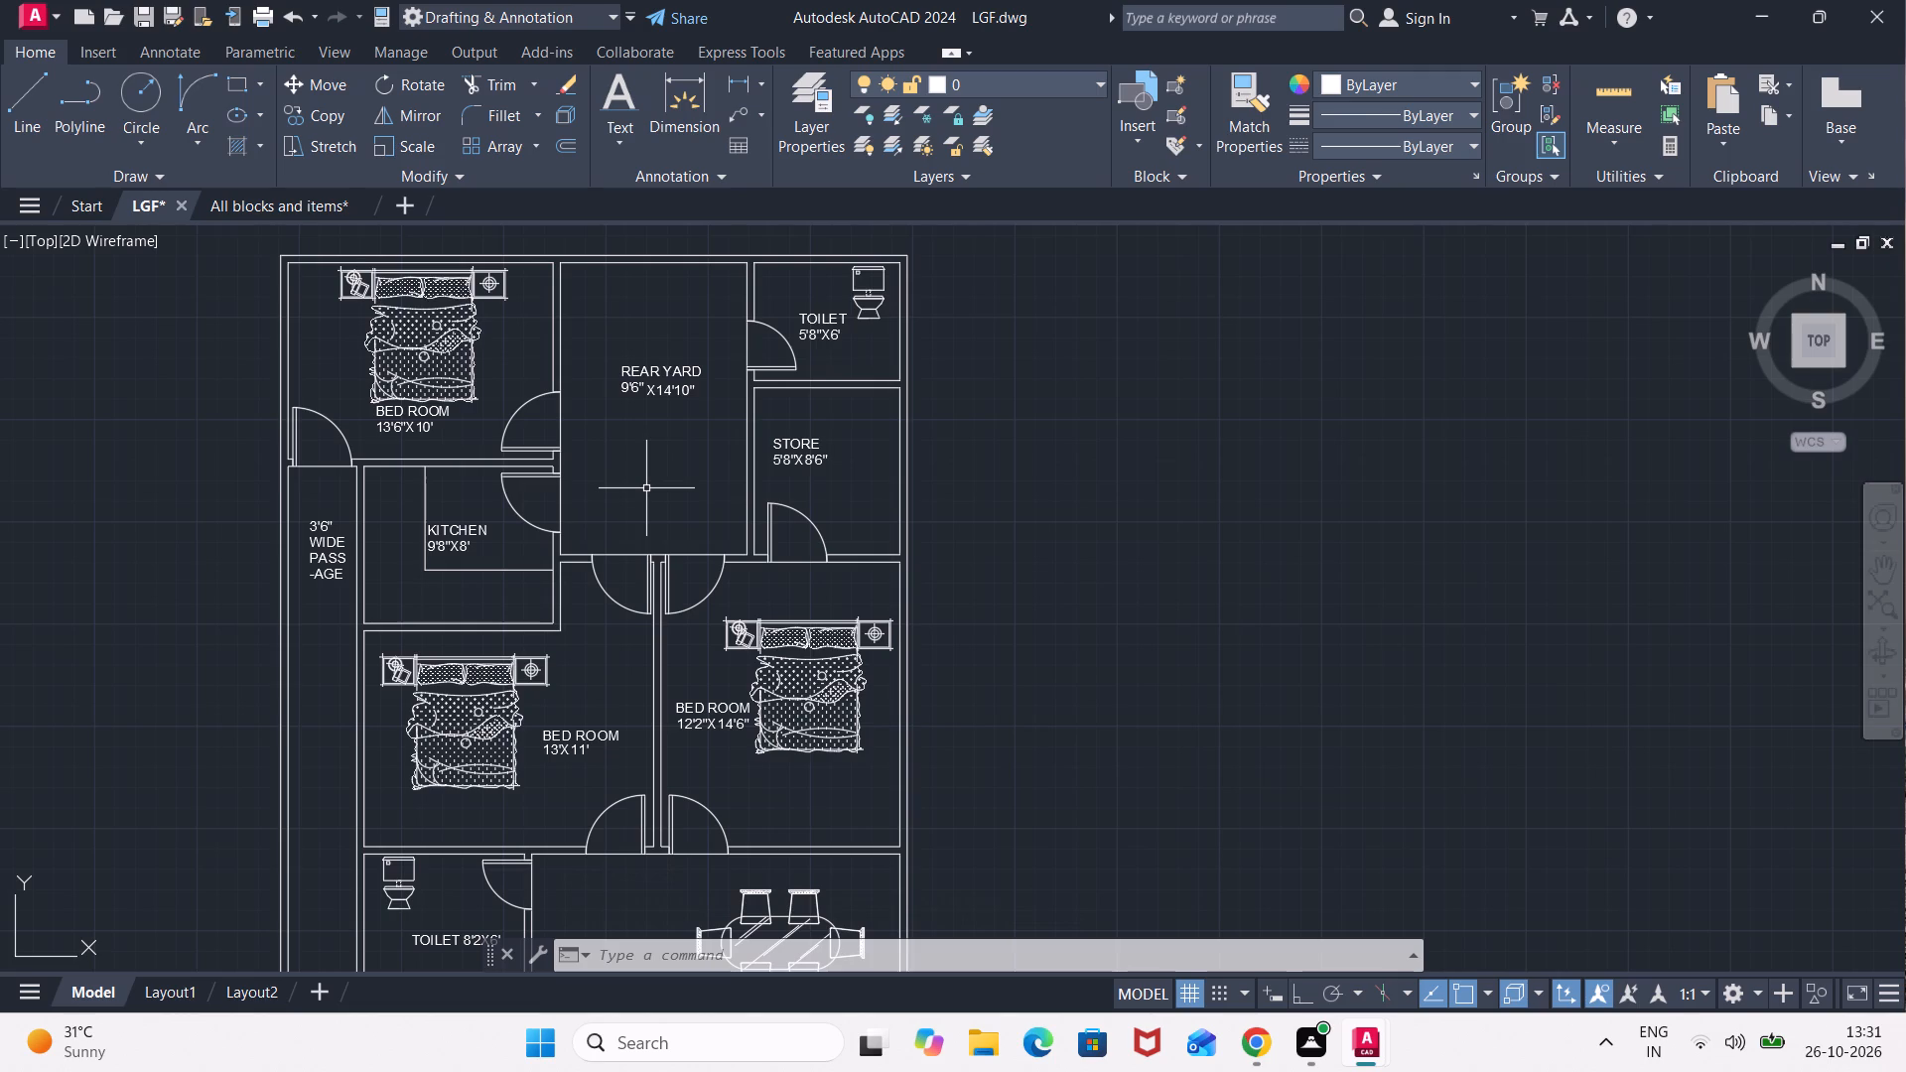
{"action": "left_click", "coordinate": [241, 209]}
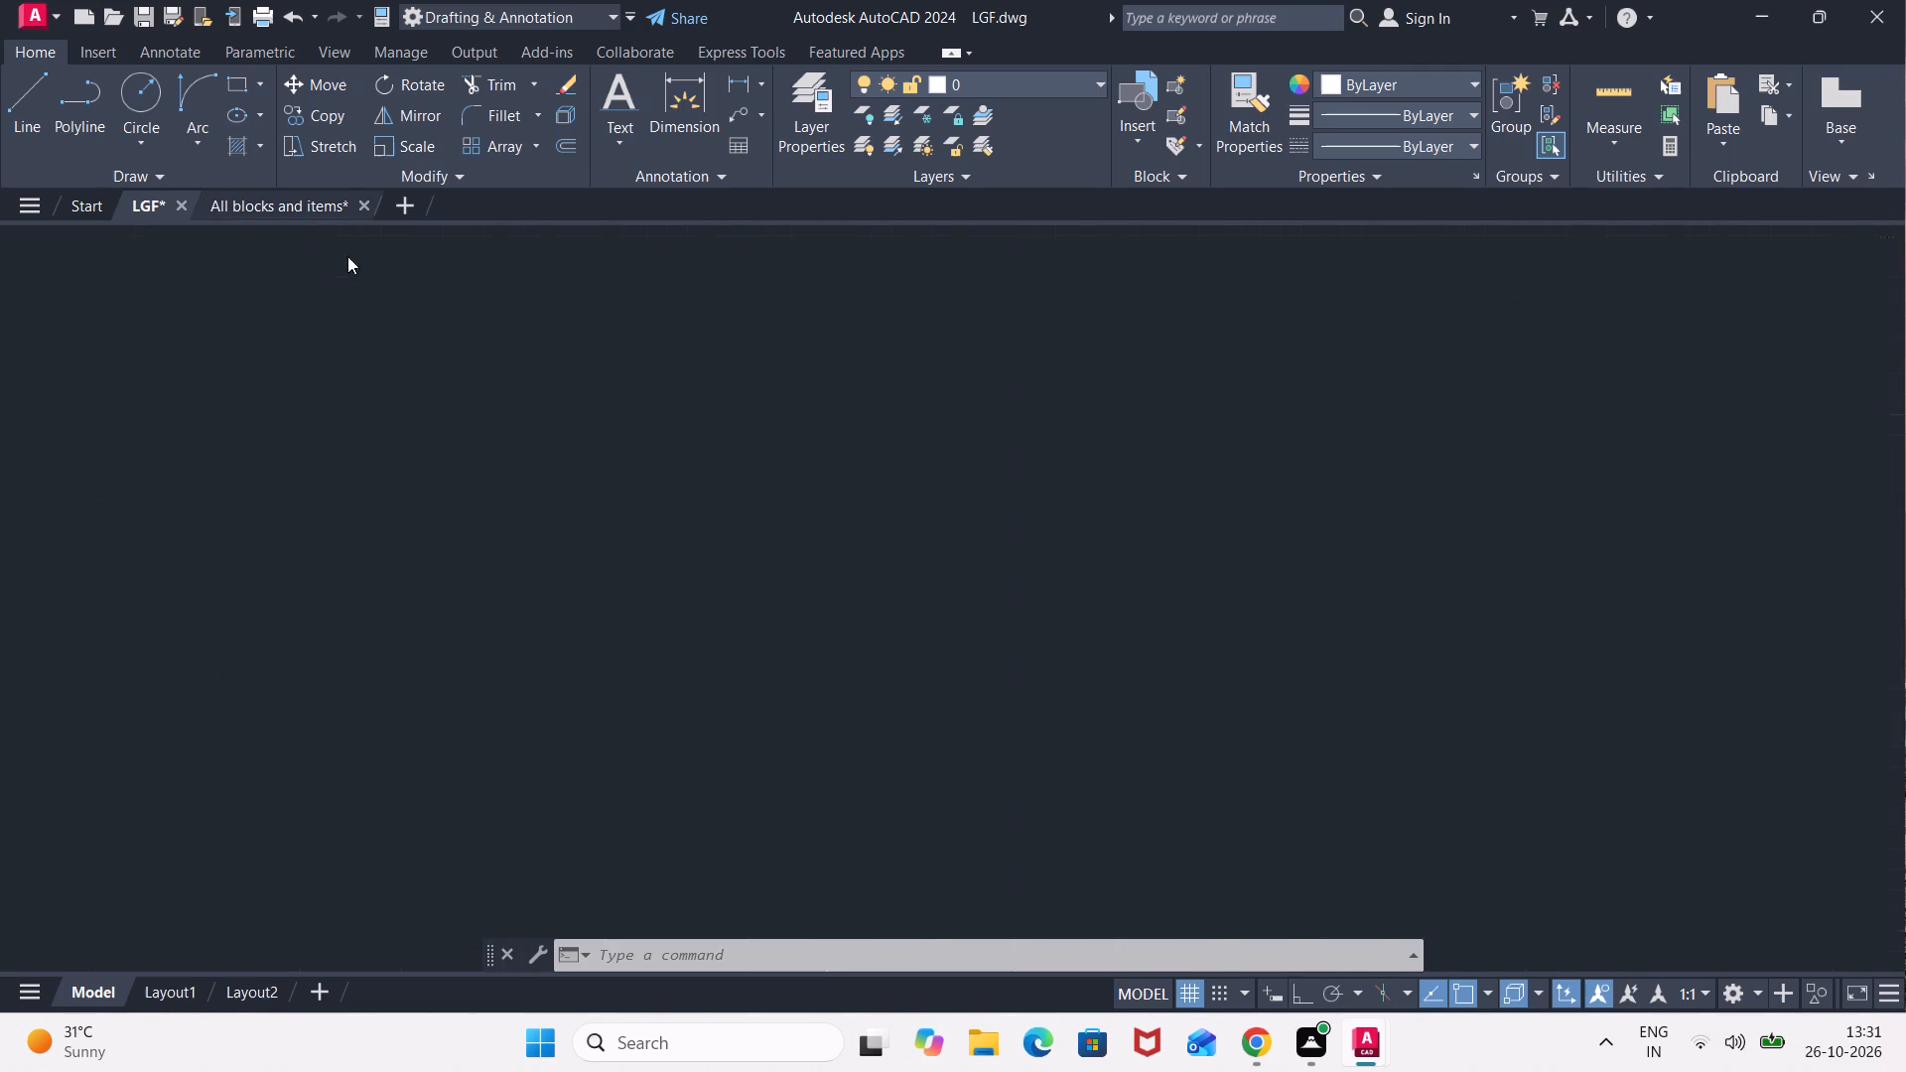
{"action": "scroll", "coordinate": [912, 541], "scroll_direction": "down", "scroll_amount": 2}
{"action": "middle_click_drag", "start_coordinate": [1224, 502], "coordinate": [995, 684]}
{"action": "scroll", "coordinate": [1115, 505], "scroll_direction": "up", "scroll_amount": 3}
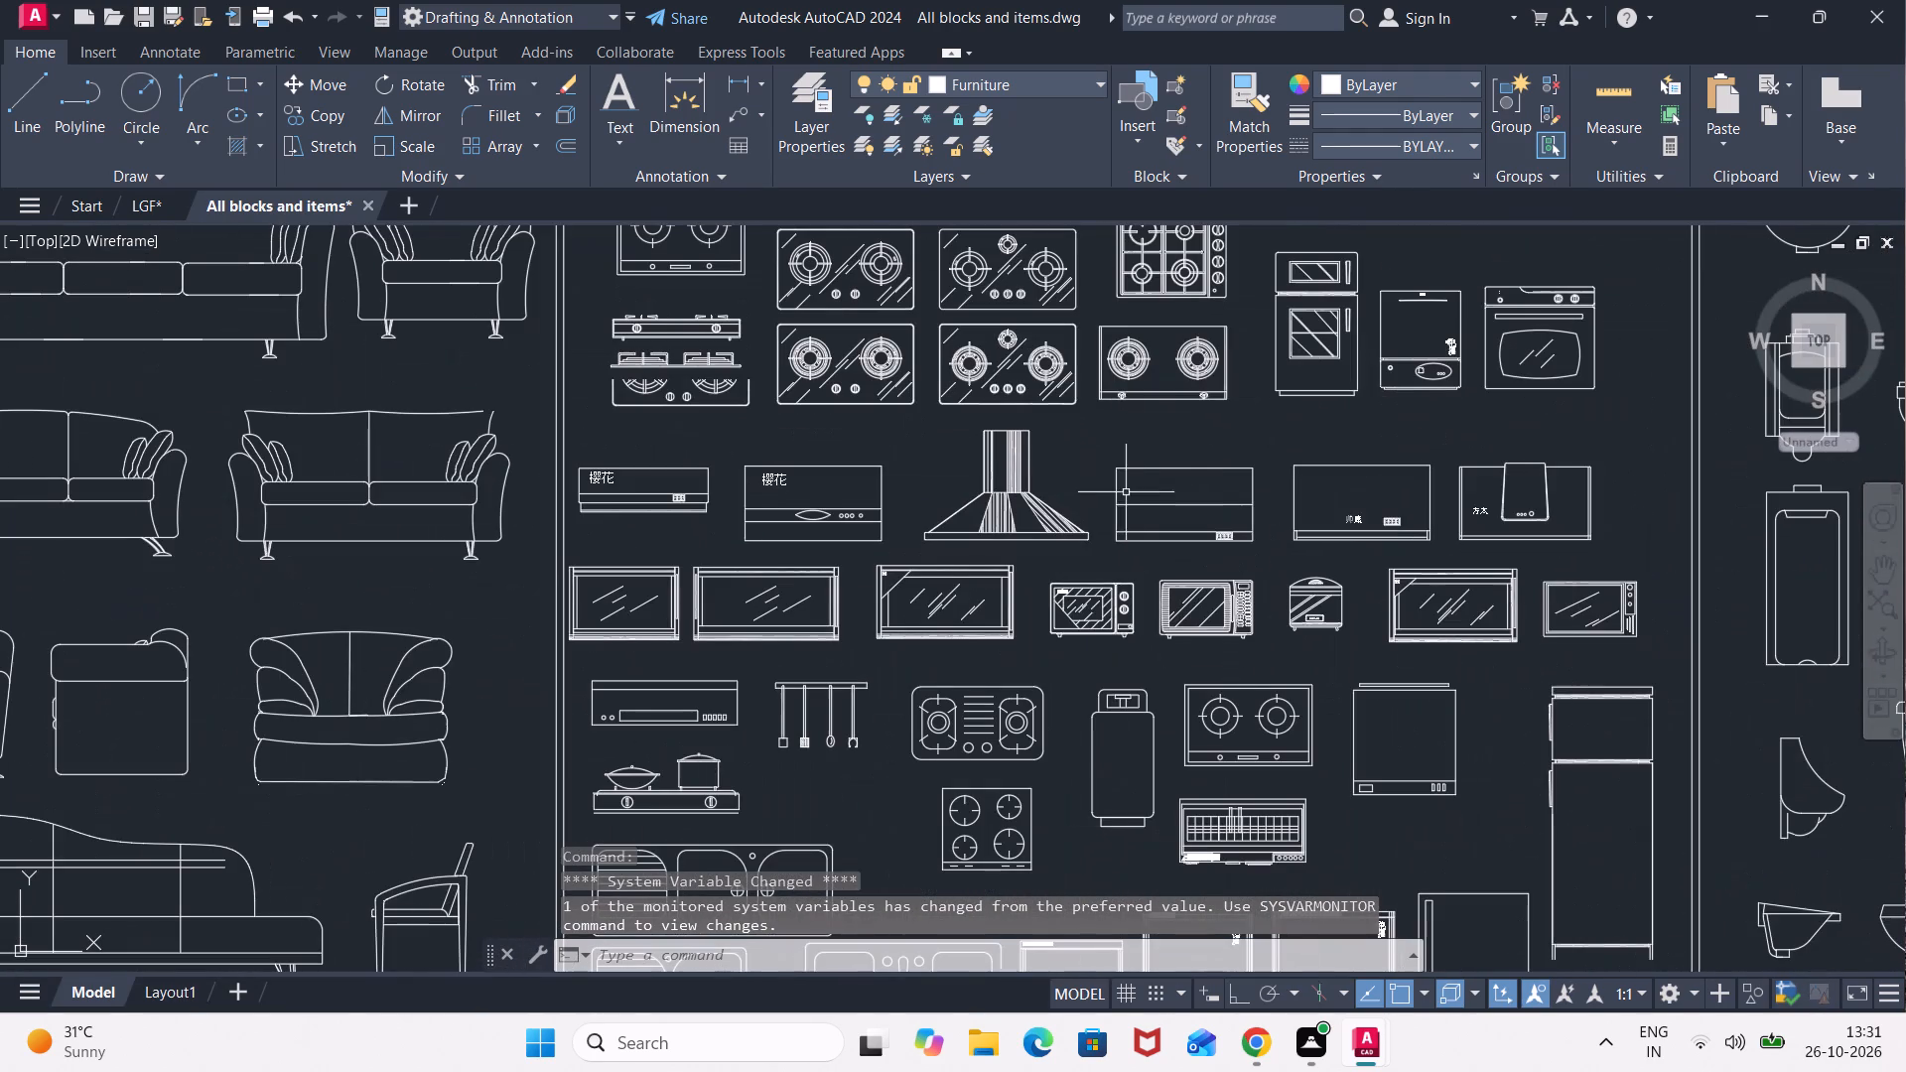
{"action": "left_click", "coordinate": [1236, 309]}
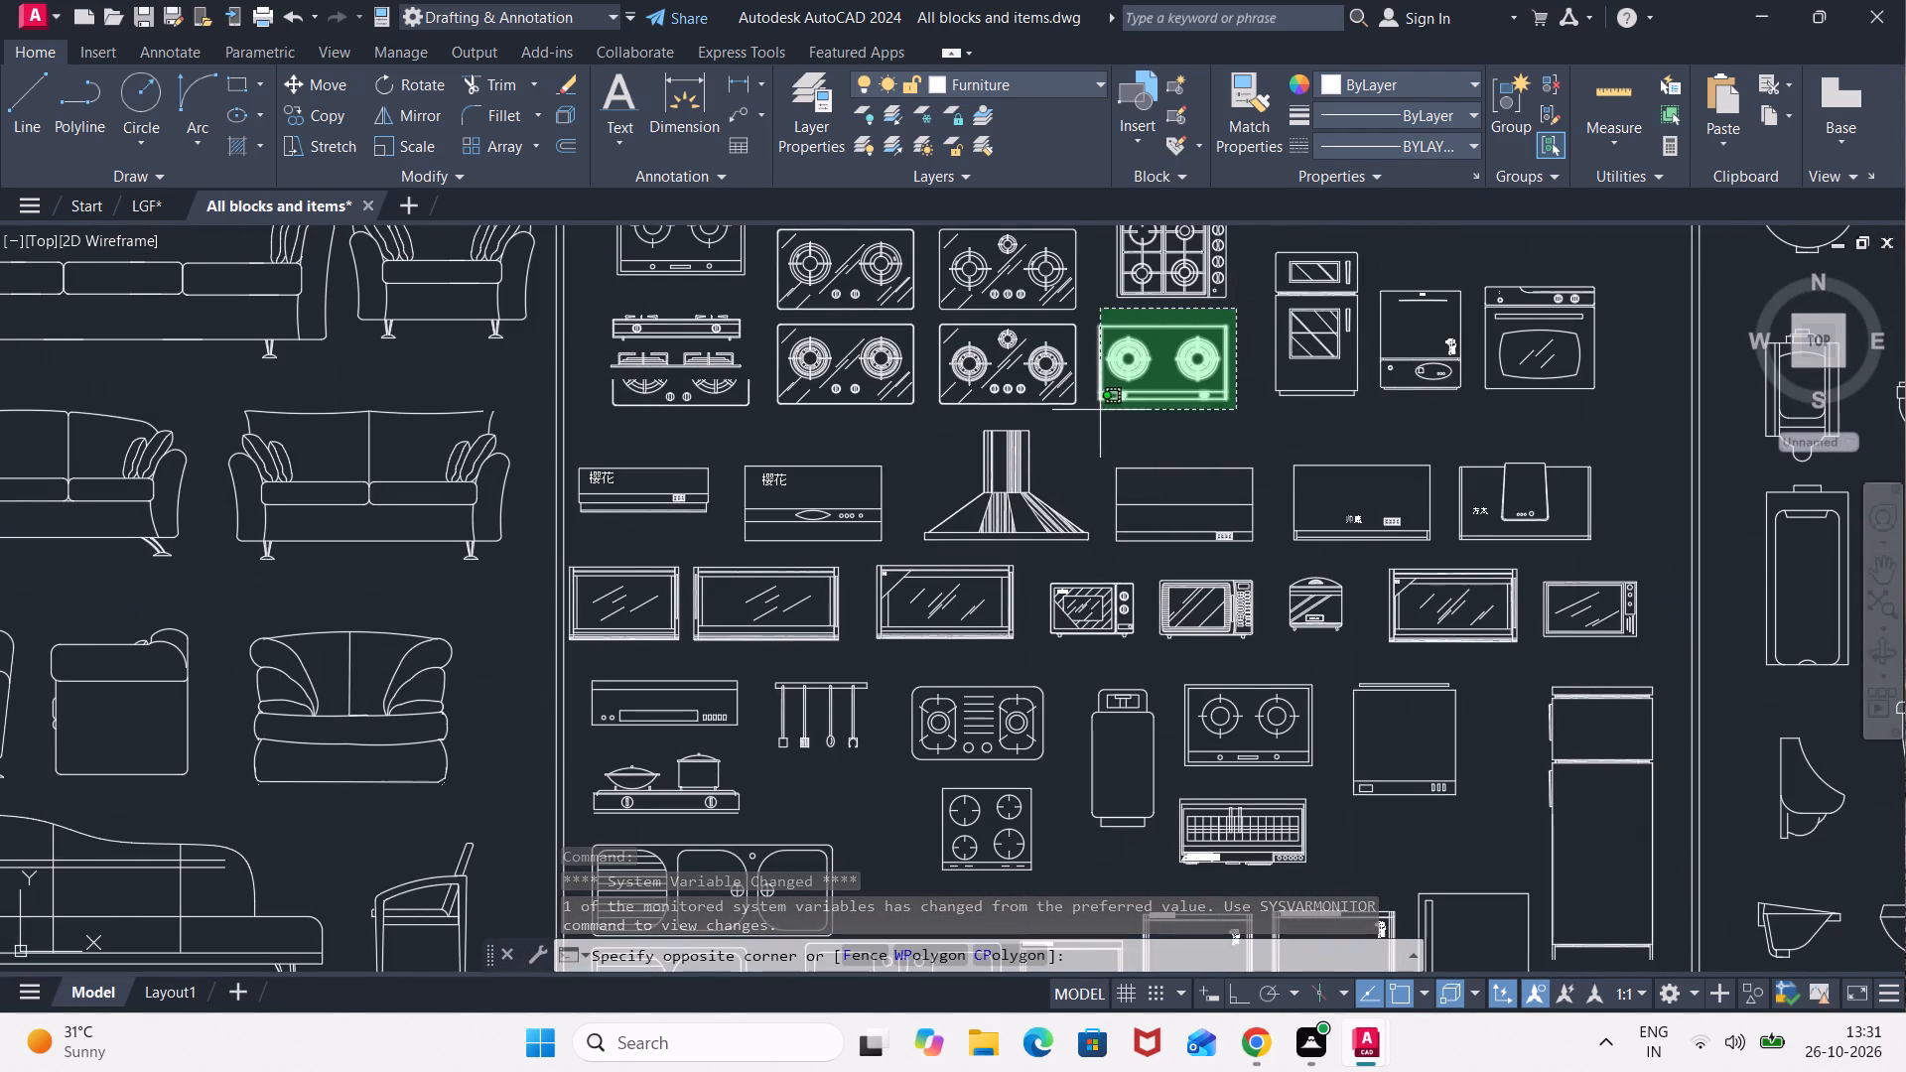
{"action": "left_click", "coordinate": [1084, 419]}
{"action": "key", "text": "ctrl+c"}
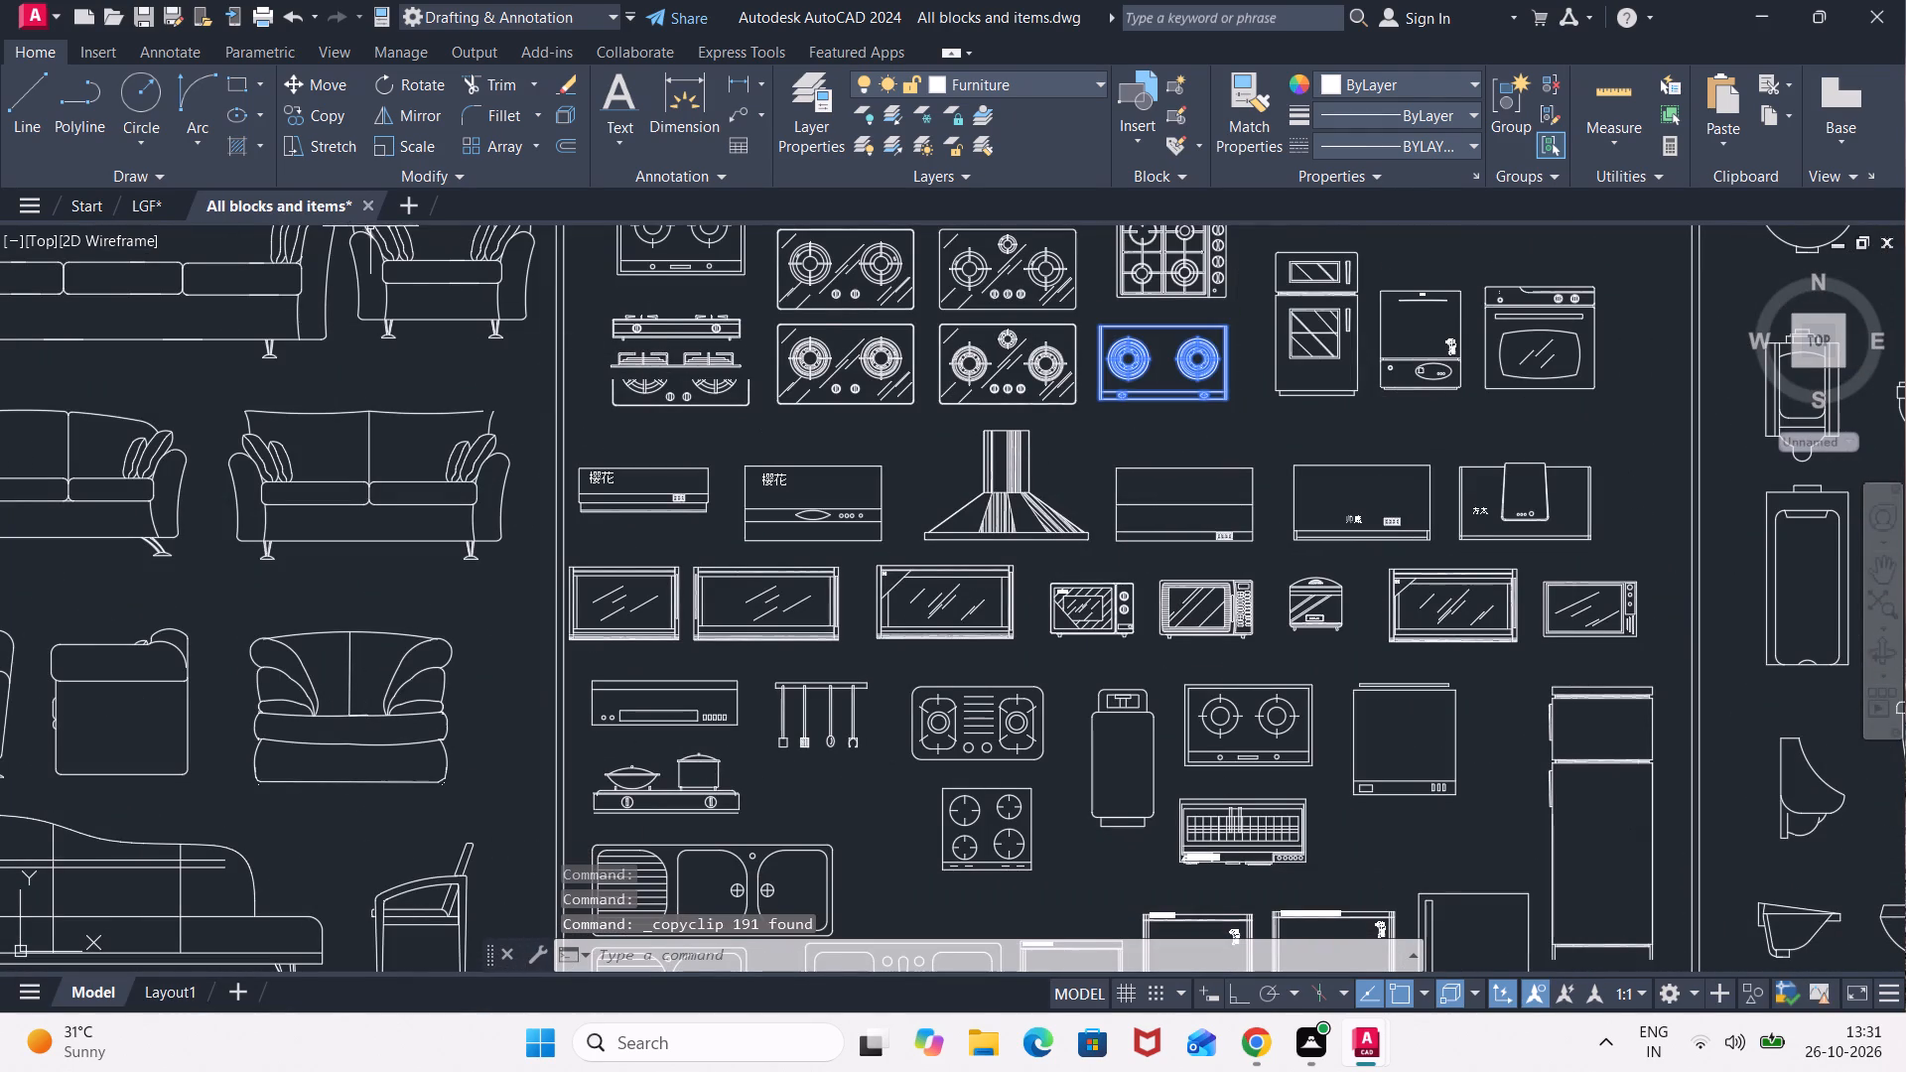
Paste the two-burner stove into the LGF drawing, outside the plan beside the 3'6" wide passage.
{"action": "left_click", "coordinate": [151, 204]}
{"action": "middle_click_drag", "start_coordinate": [382, 575], "coordinate": [409, 558]}
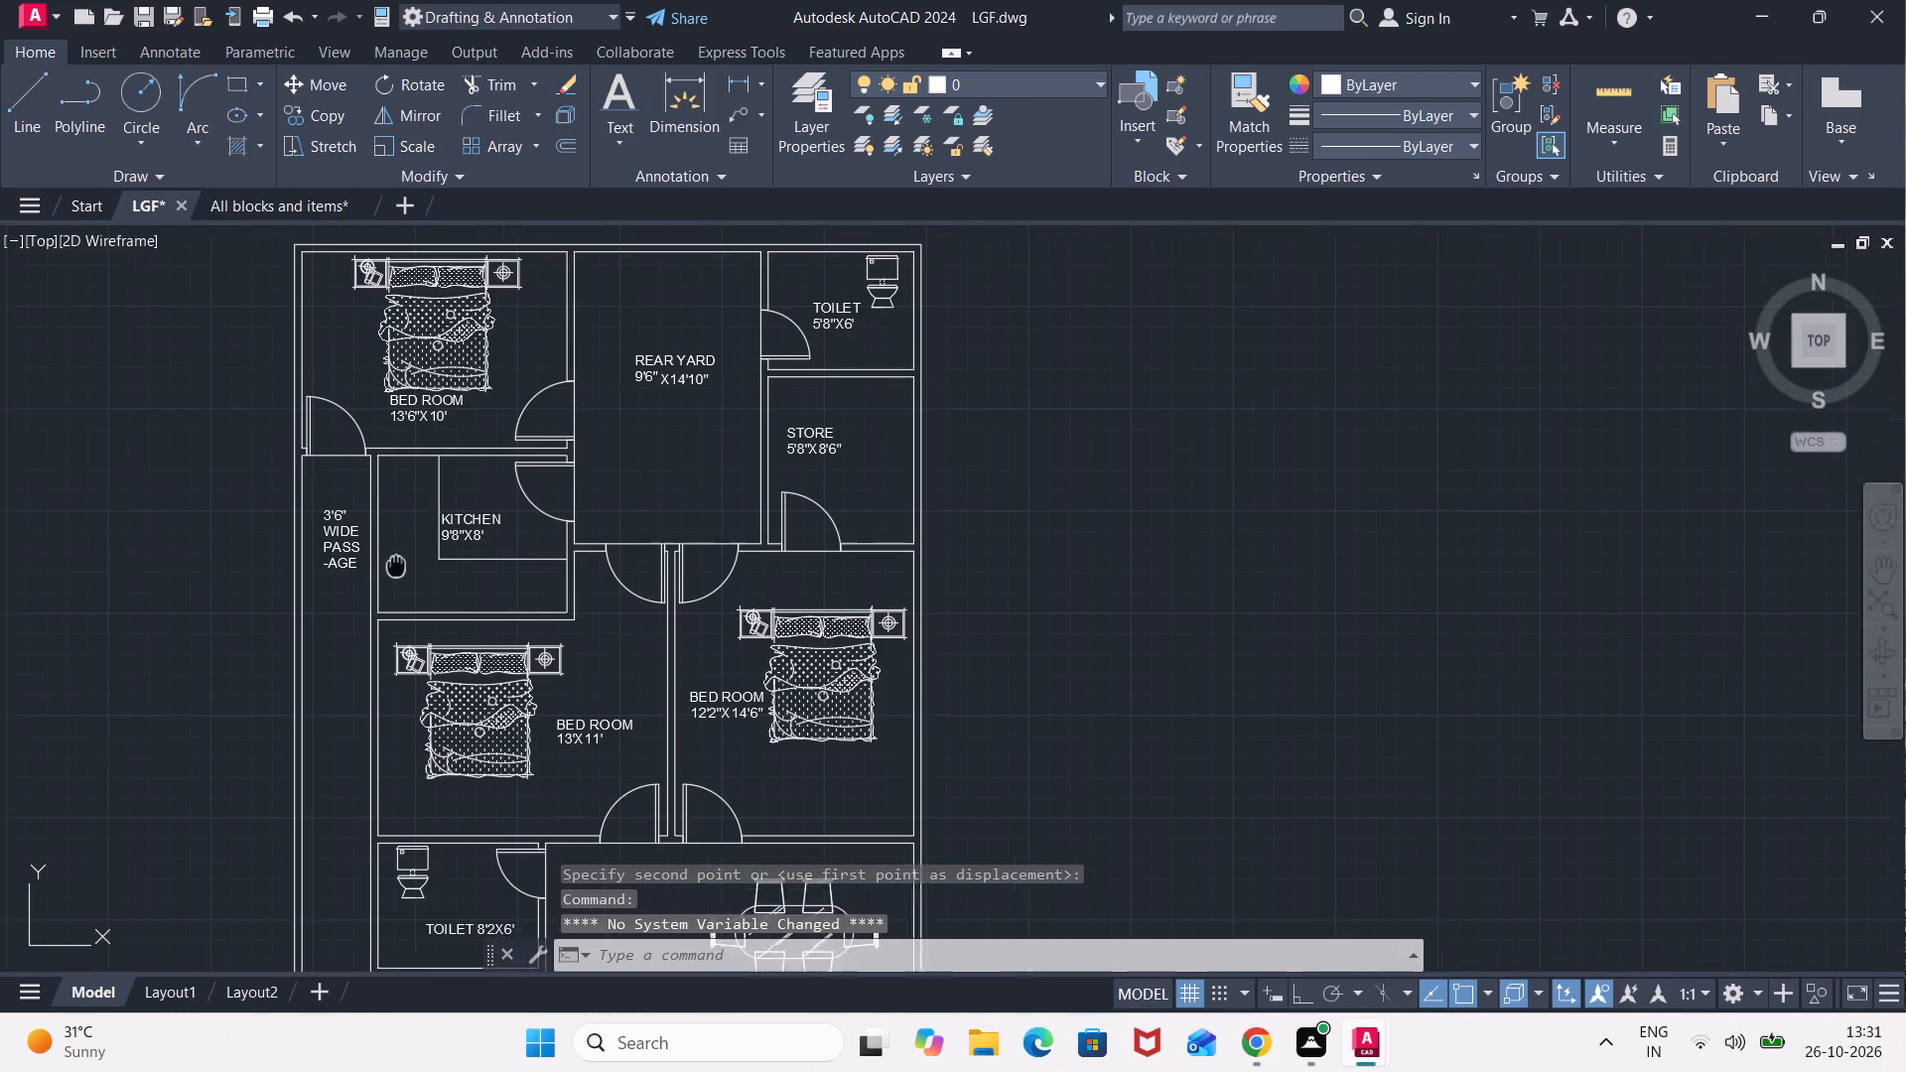
{"action": "middle_click_drag", "start_coordinate": [409, 558], "coordinate": [596, 501]}
{"action": "scroll", "coordinate": [600, 484], "scroll_direction": "up", "scroll_amount": 2}
{"action": "key", "text": "ctrl+v"}
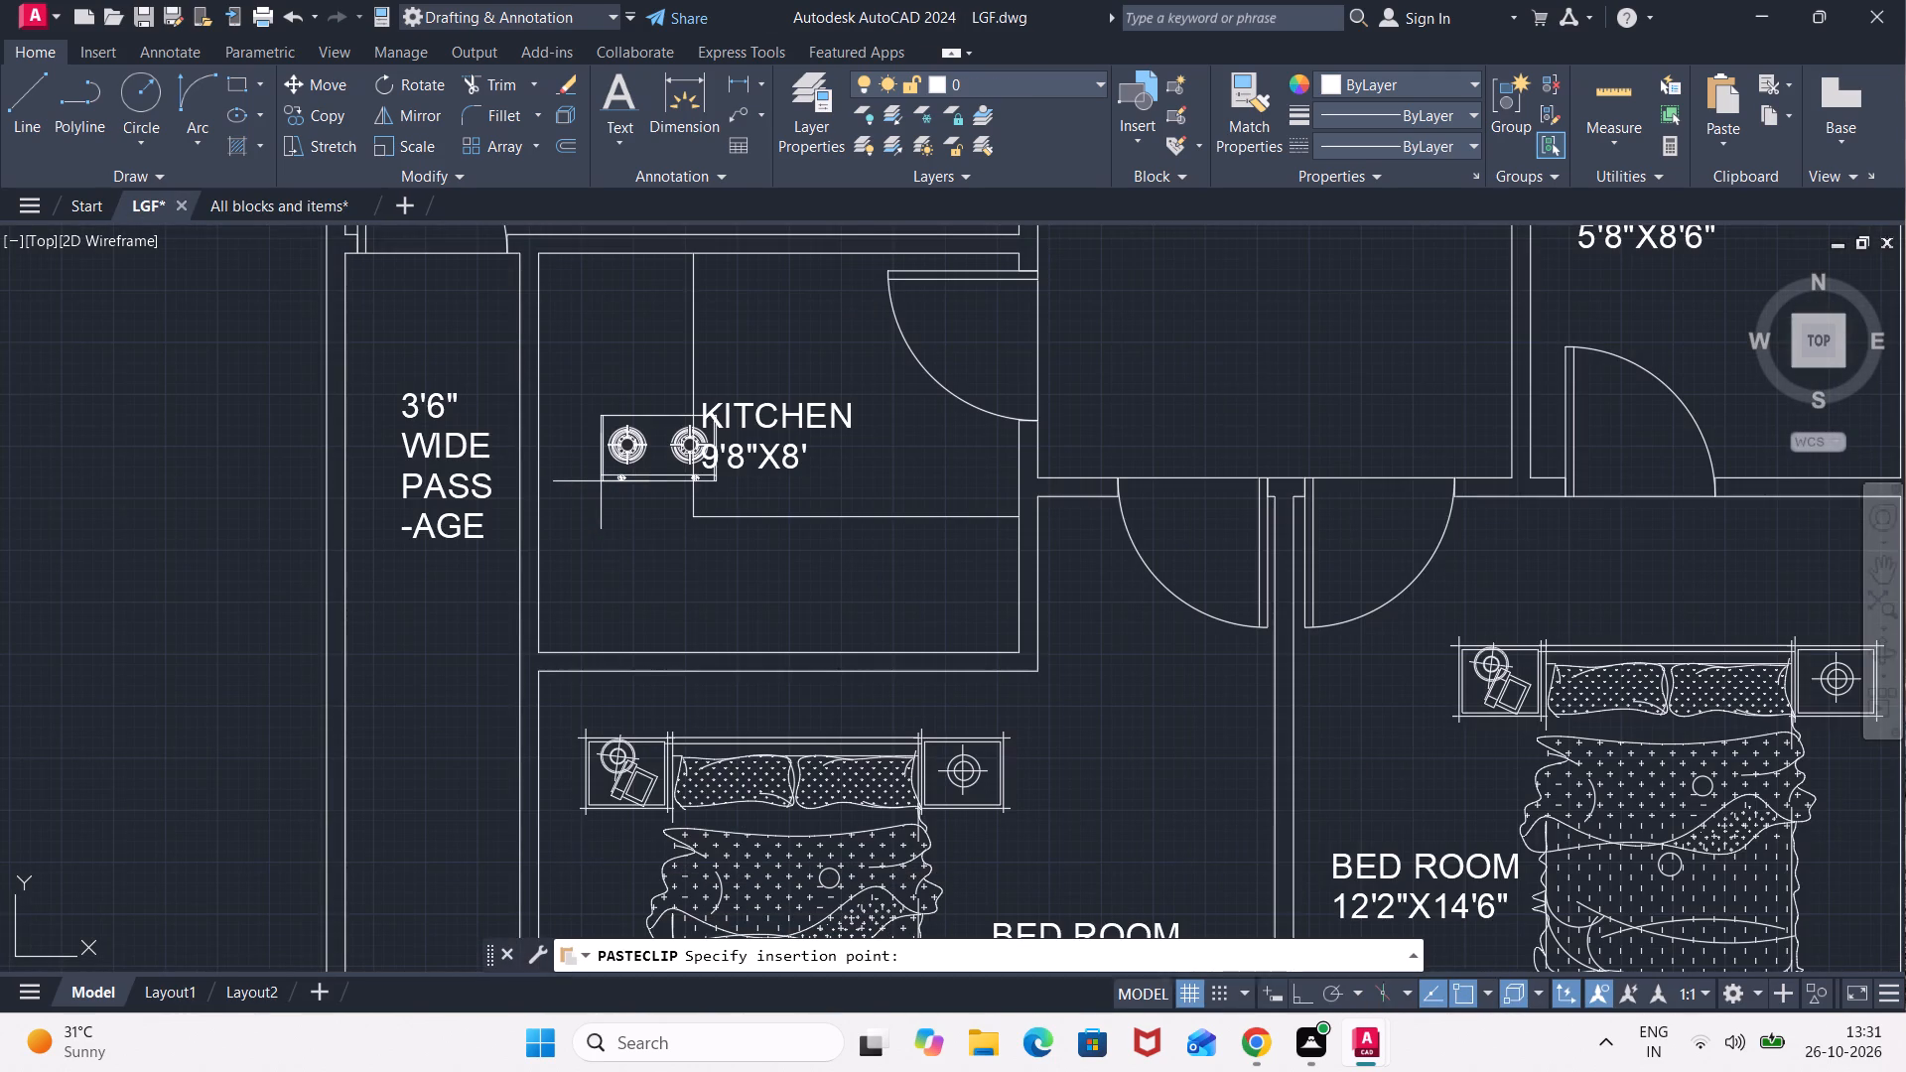
{"action": "left_click", "coordinate": [112, 629]}
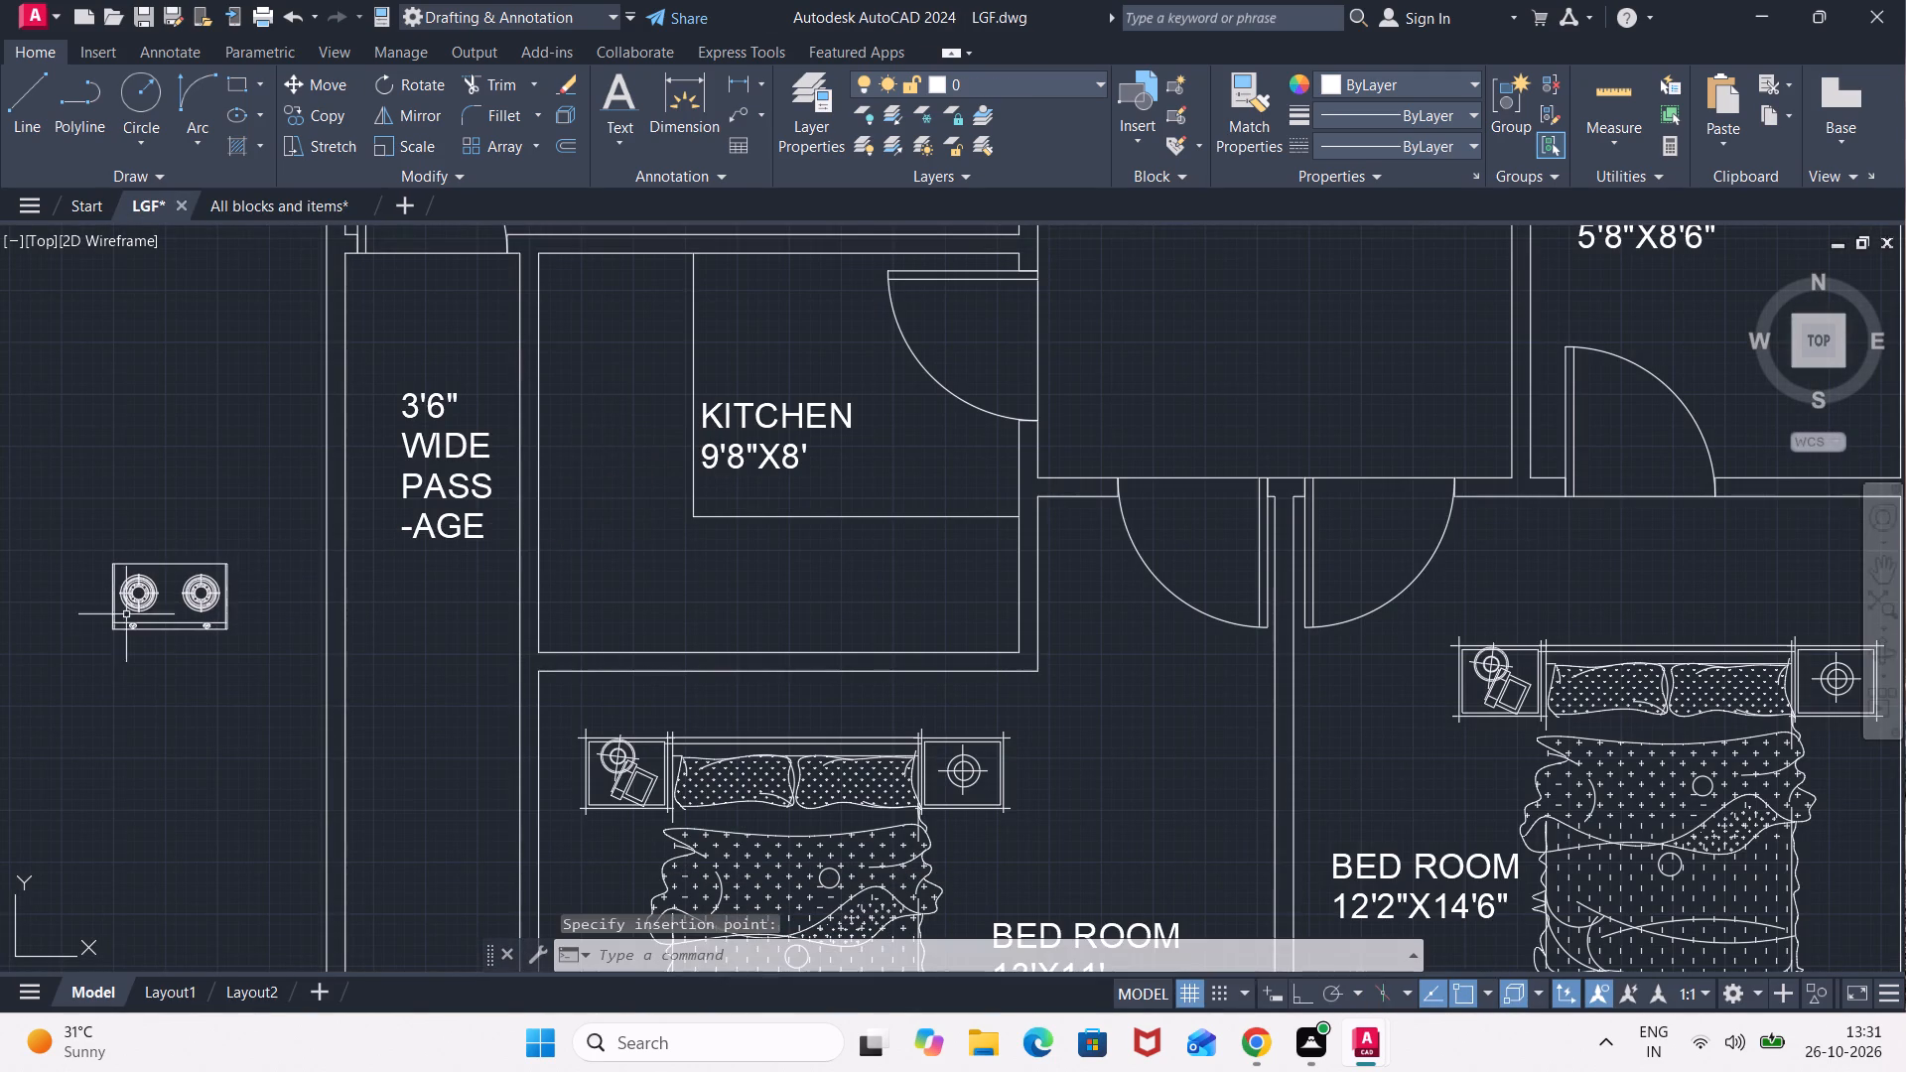
Rotate the pasted two-burner stove 90 degrees counterclockwise about its lower-right corner.
{"action": "left_click_drag", "start_coordinate": [244, 538], "coordinate": [235, 565]}
{"action": "left_click", "coordinate": [274, 506]}
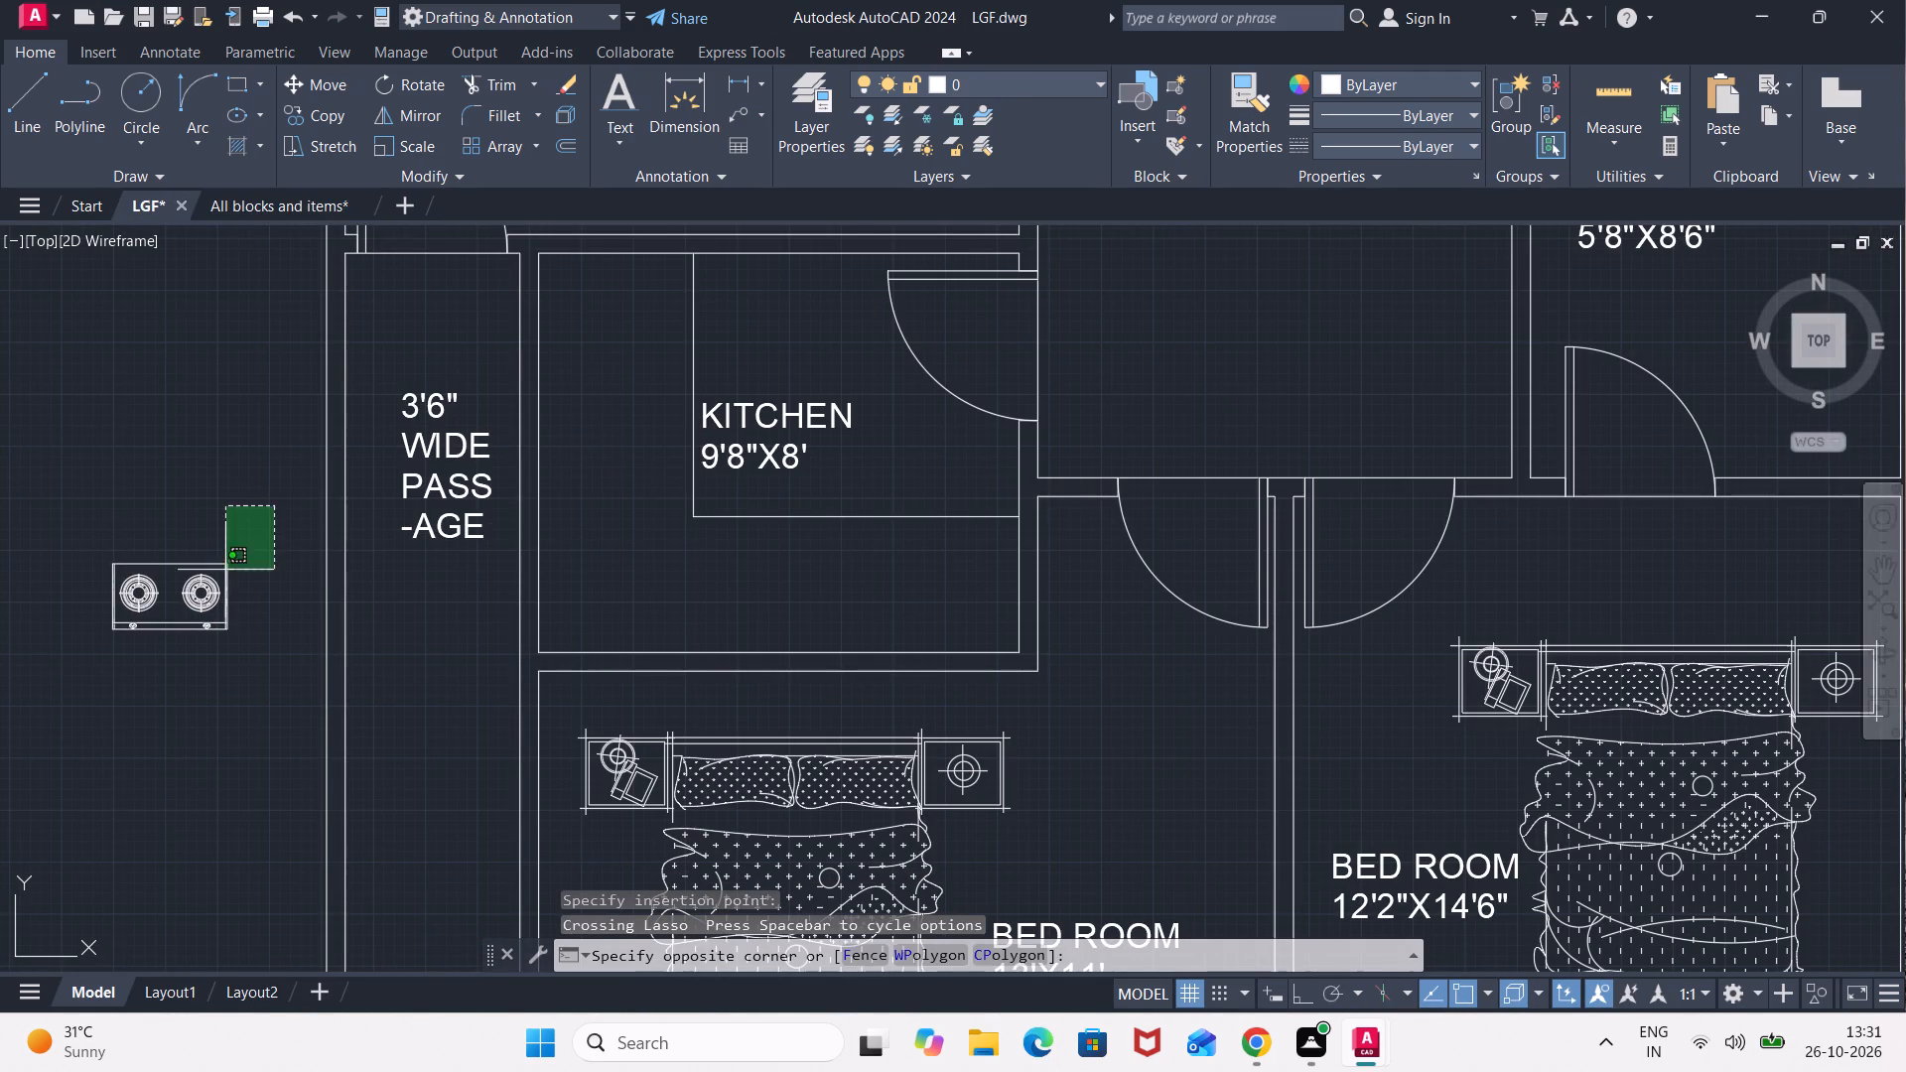
{"action": "left_click", "coordinate": [34, 710]}
{"action": "type", "text": "RO"}
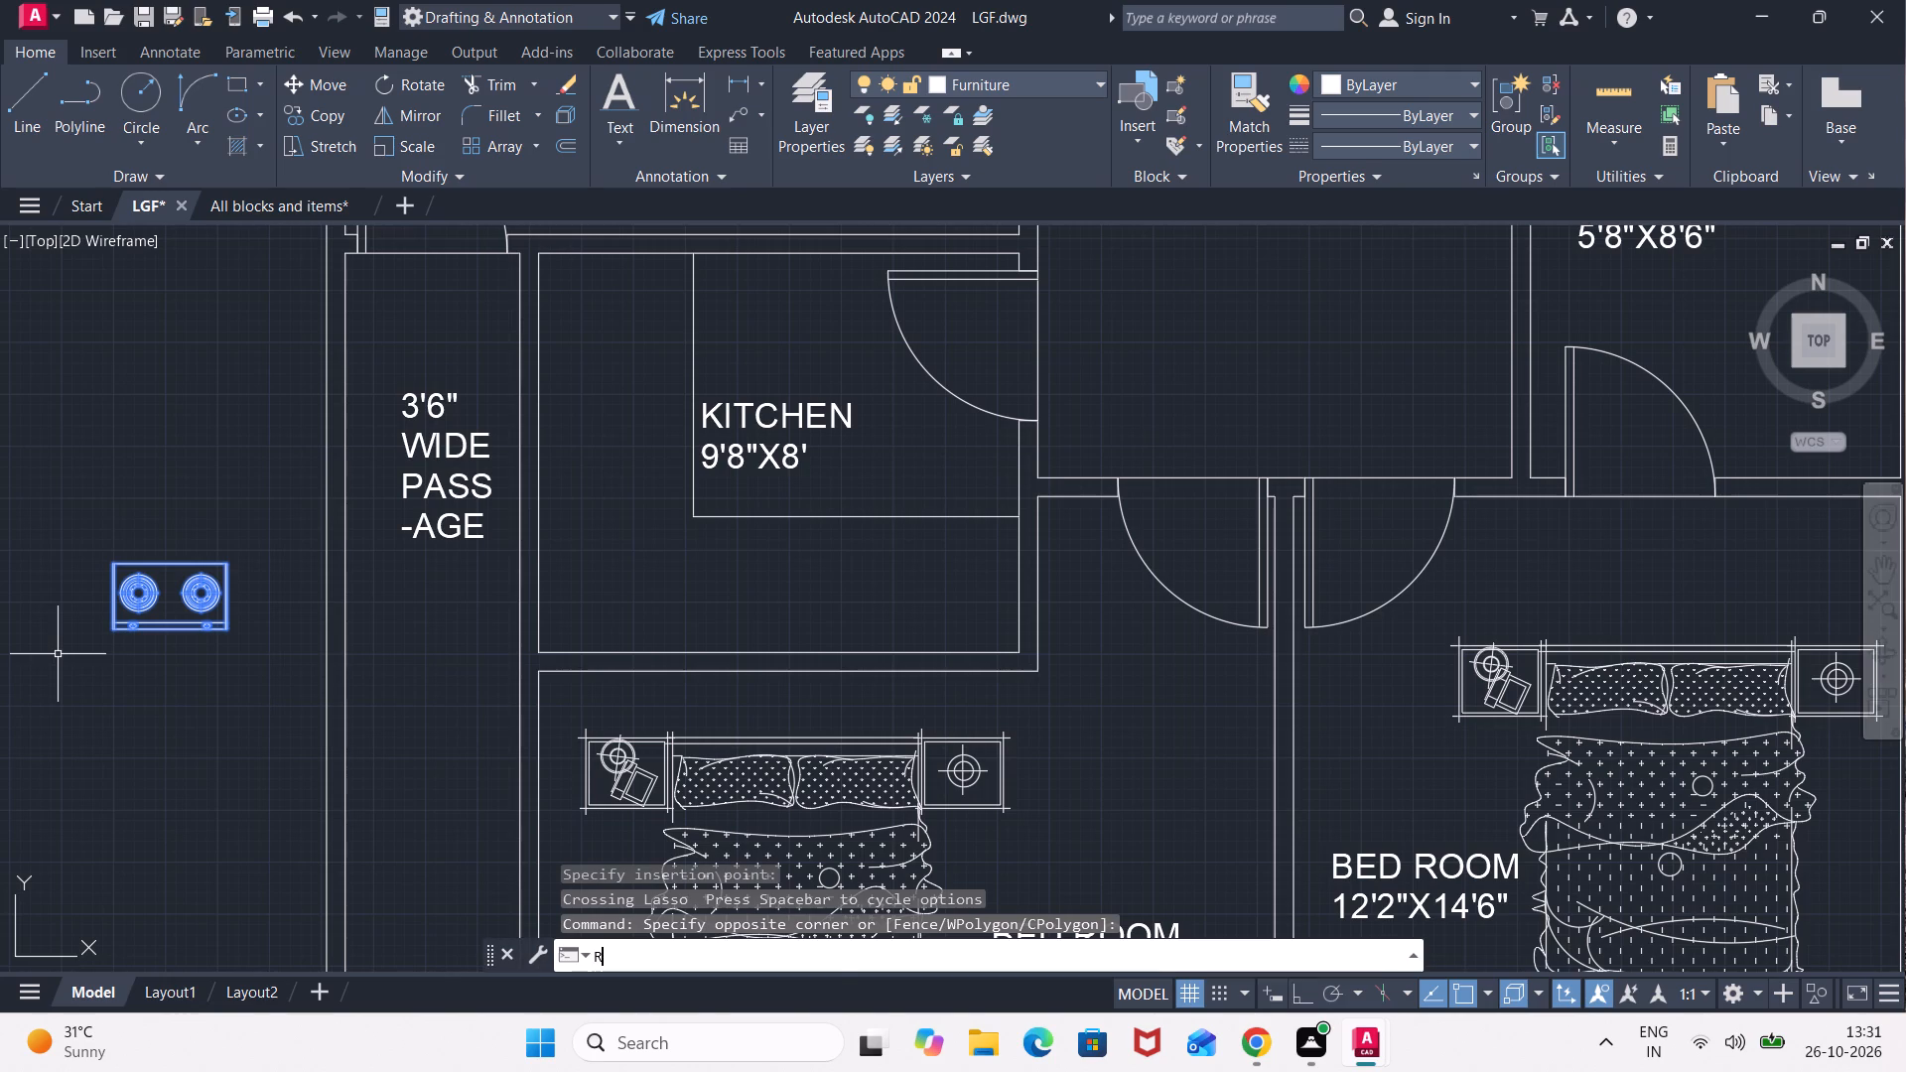
{"action": "key", "text": "Return"}
{"action": "left_click", "coordinate": [229, 633]}
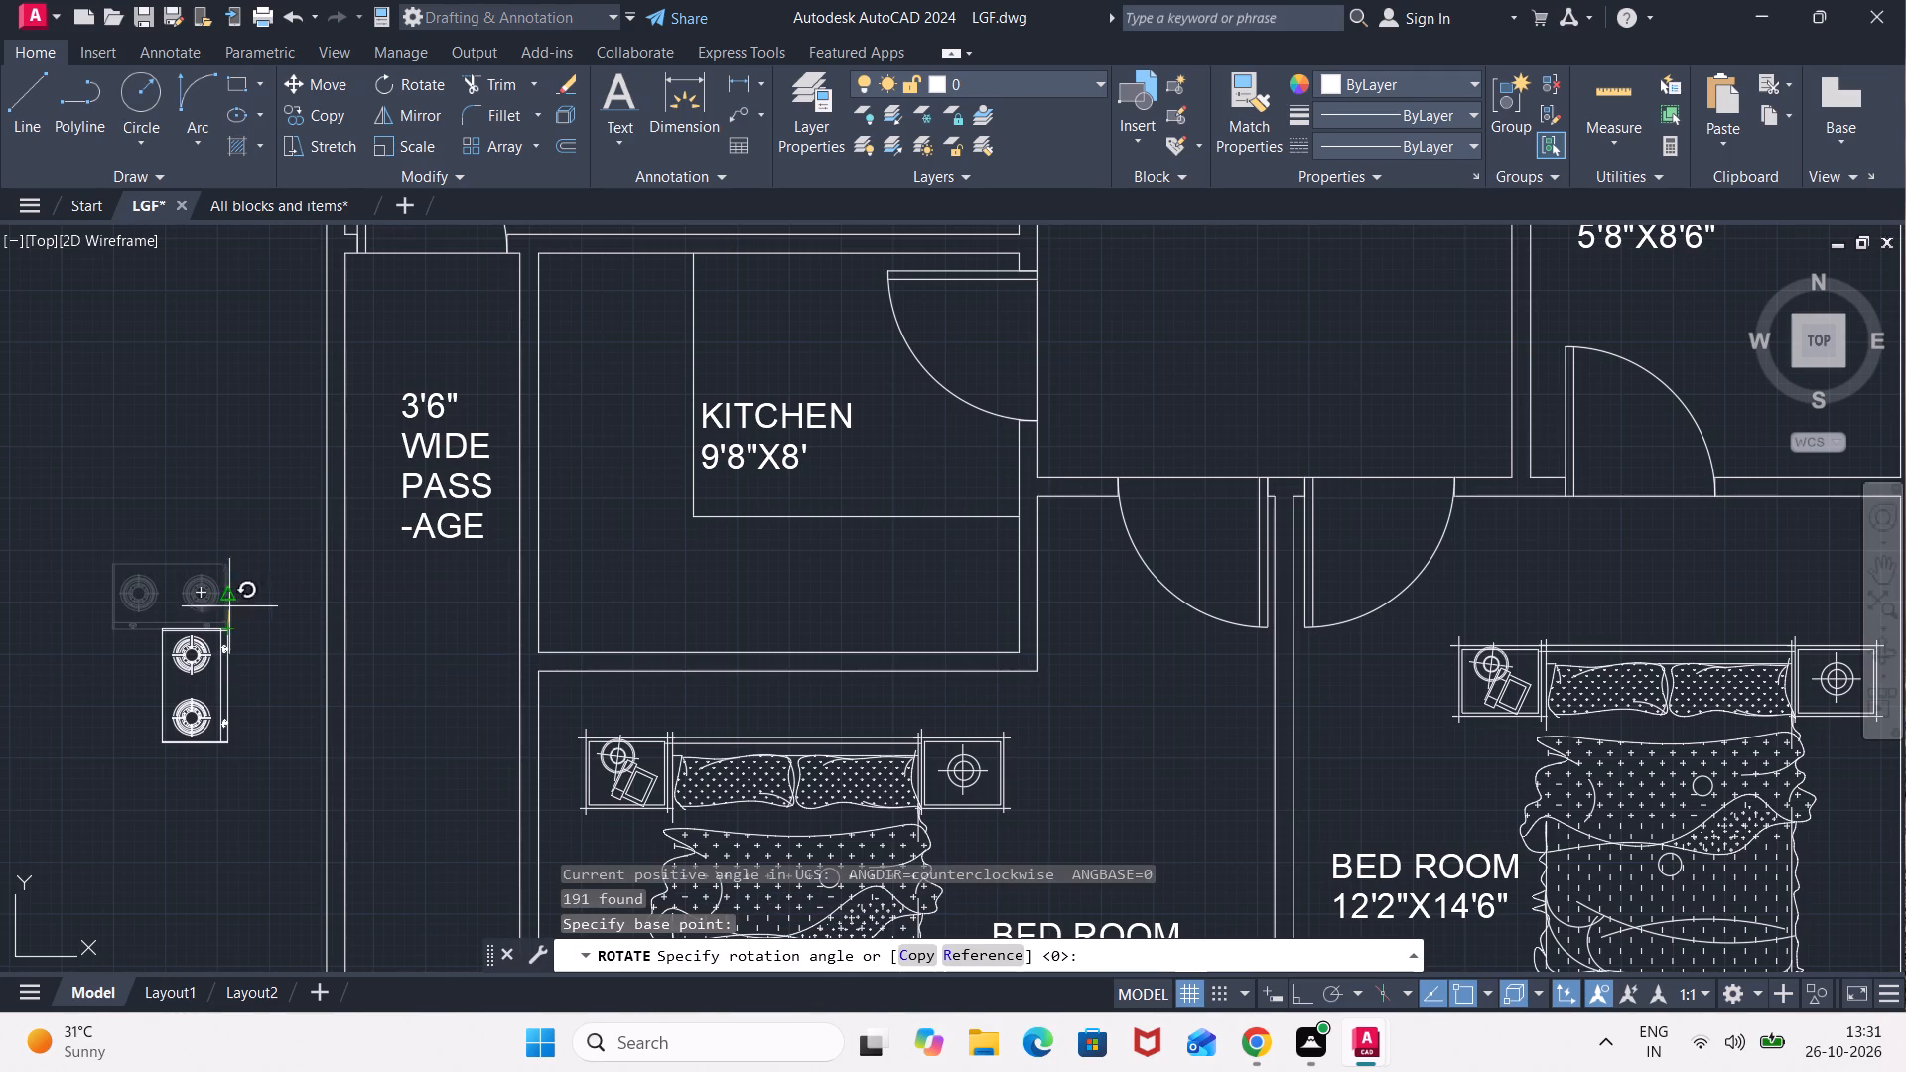
{"action": "left_click", "coordinate": [228, 497]}
Move the rotated stove onto the kitchen counter along the passage-side wall, beside the KITCHEN label.
{"action": "left_click", "coordinate": [247, 536]}
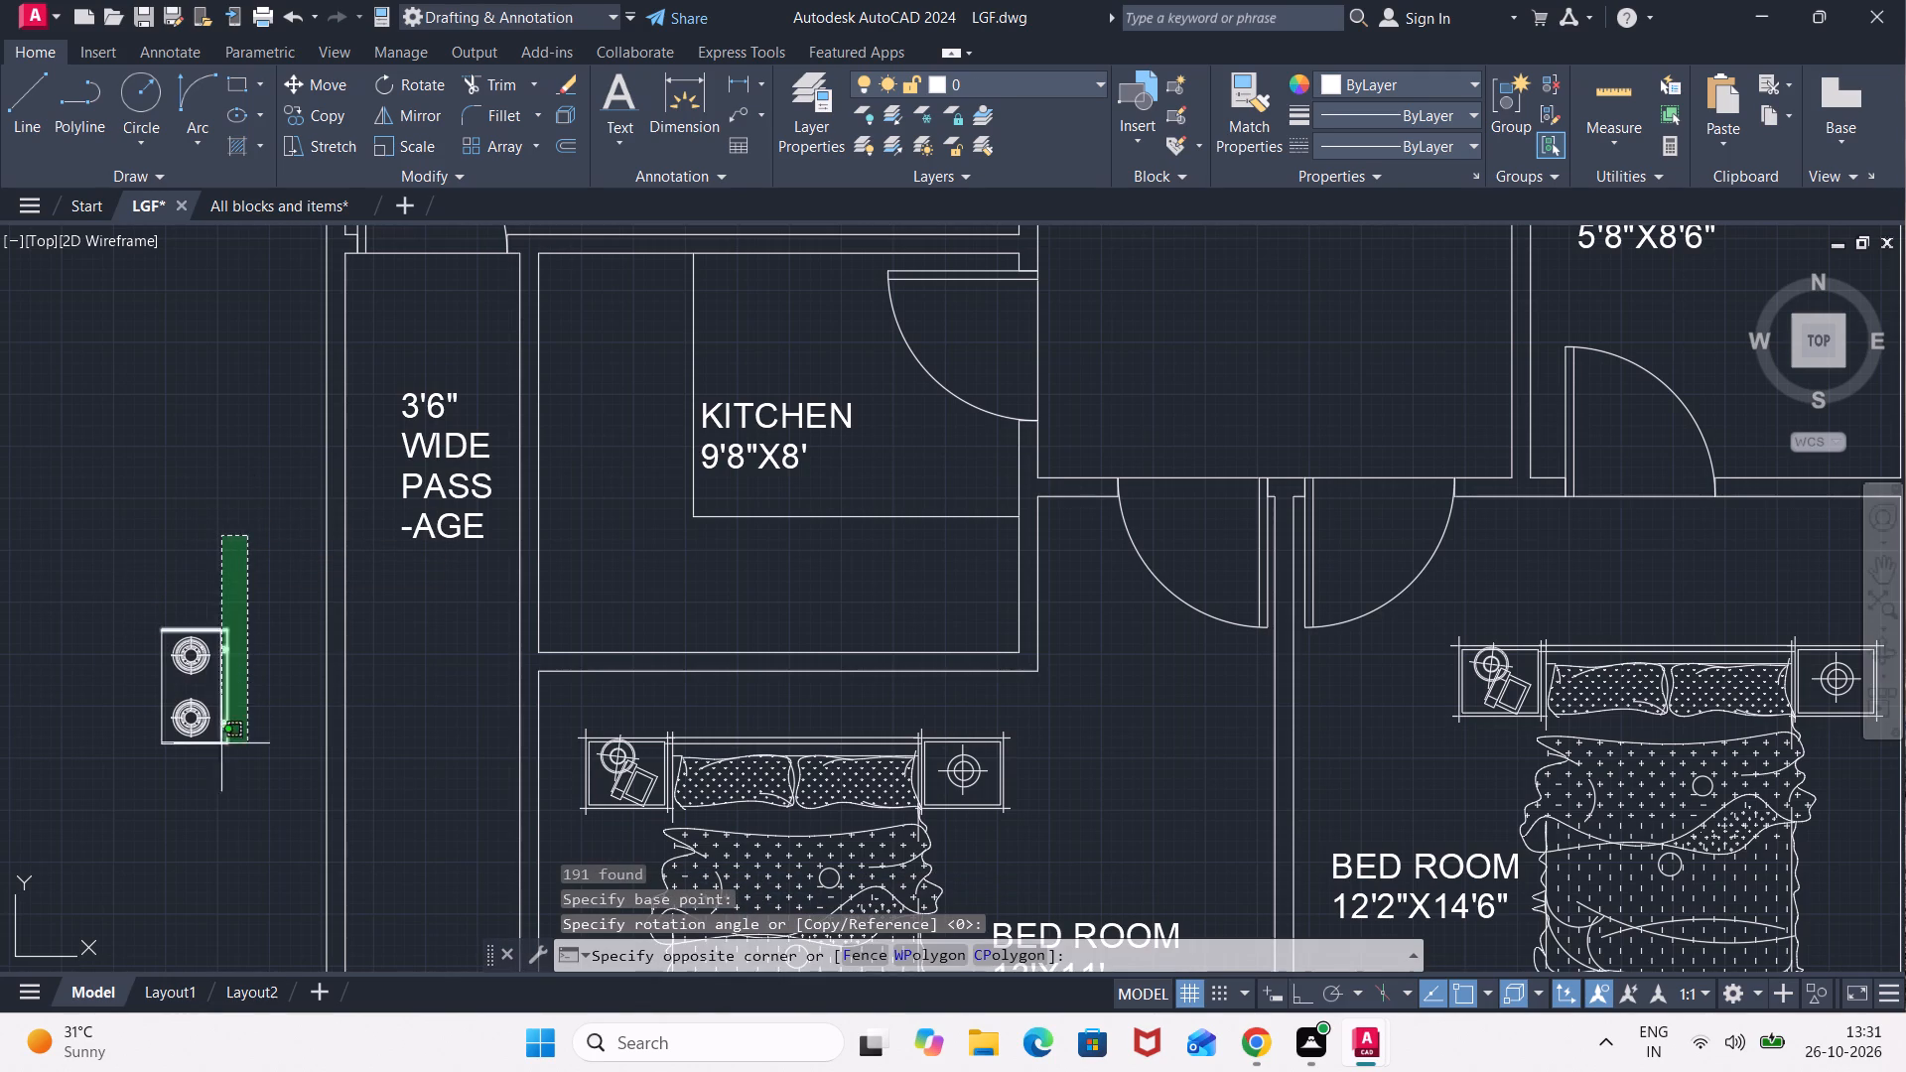
{"action": "left_click", "coordinate": [118, 791]}
{"action": "key", "text": "m"}
{"action": "key", "text": "Return"}
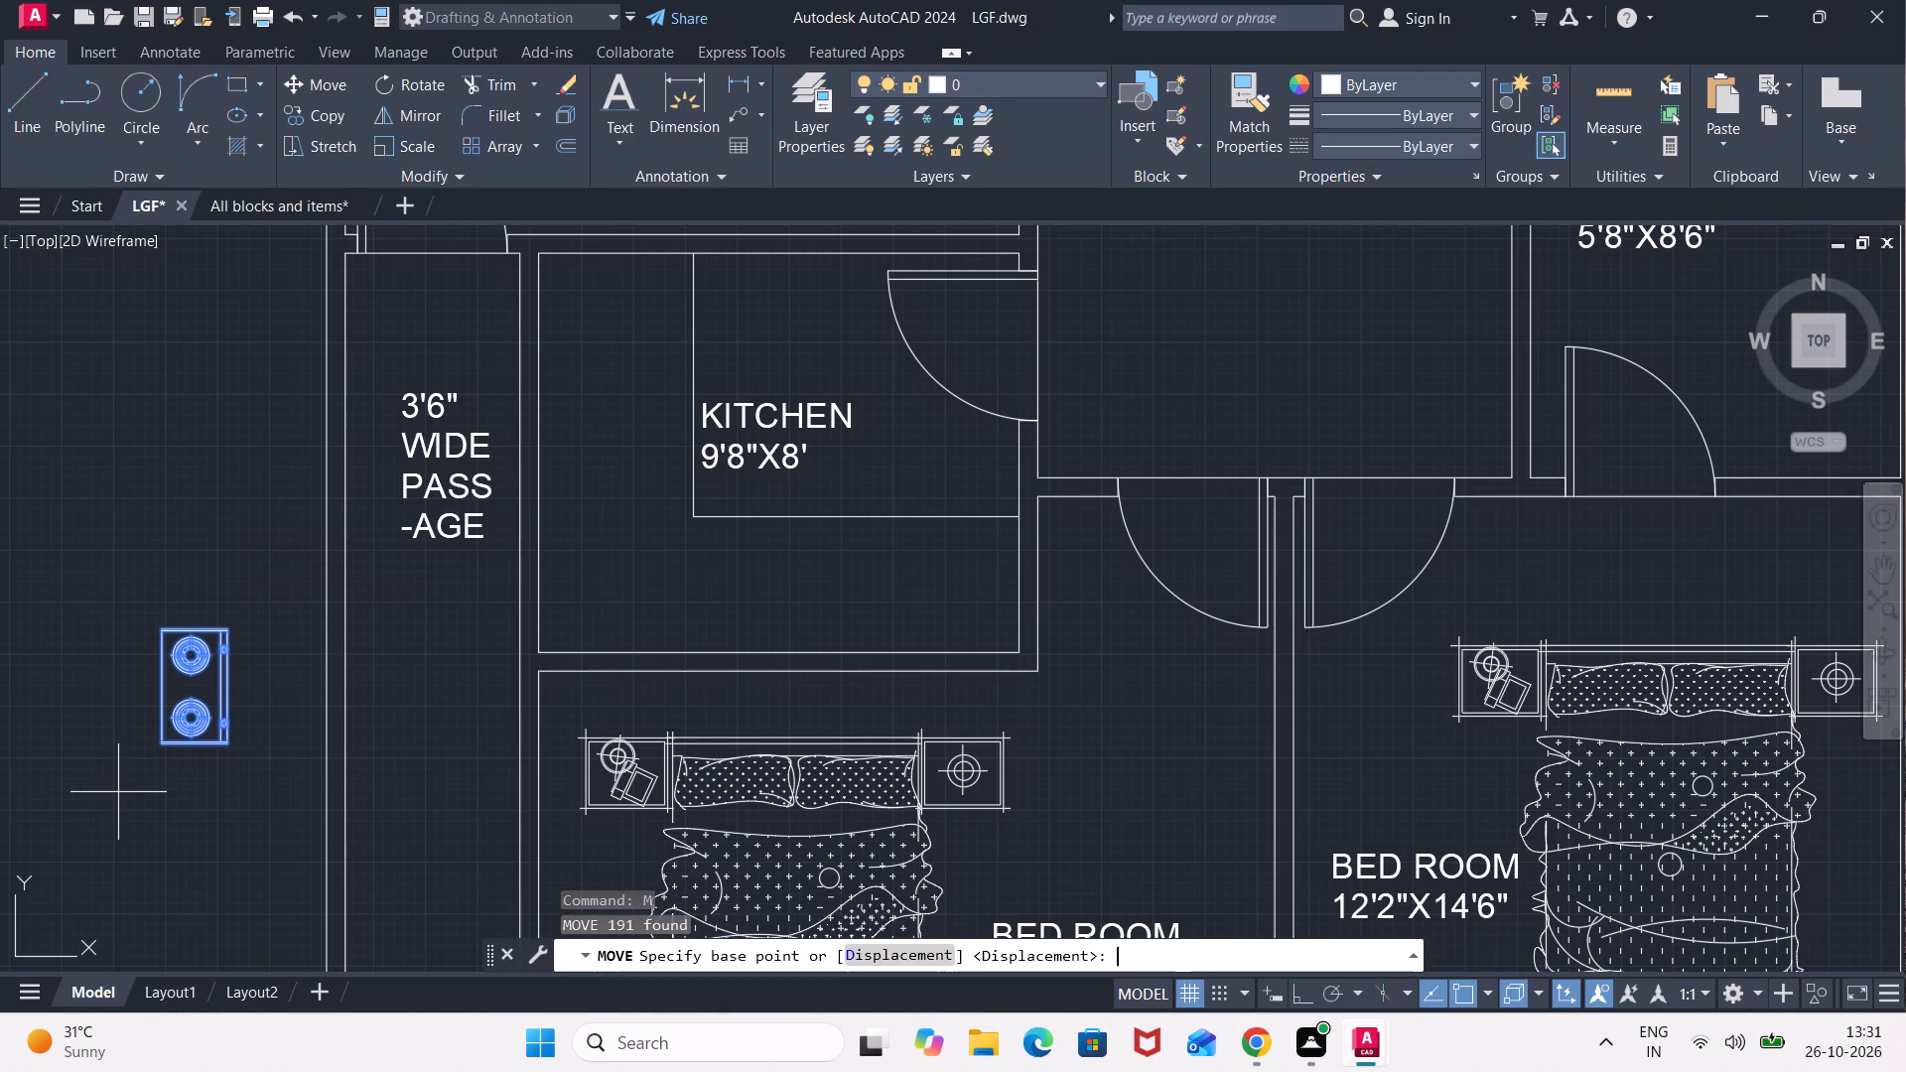
{"action": "left_click", "coordinate": [222, 640]}
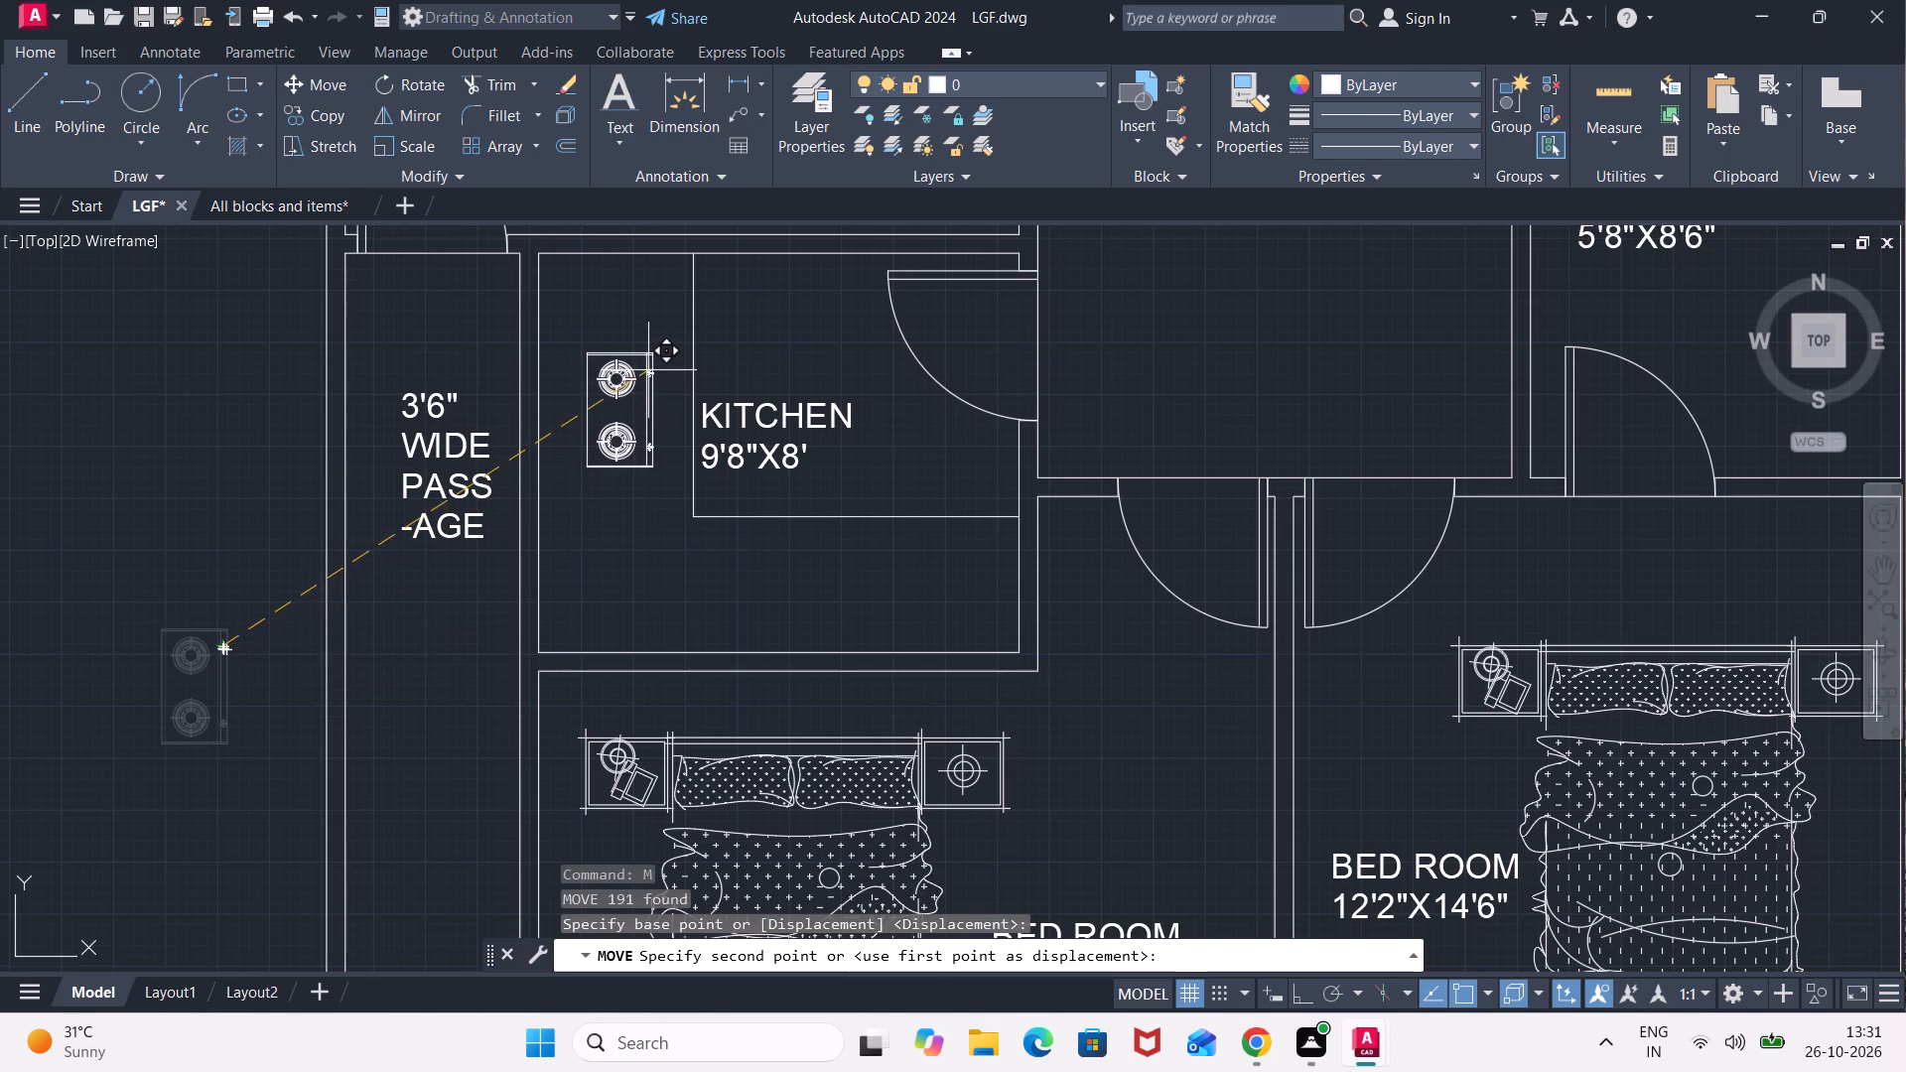
{"action": "left_click", "coordinate": [648, 367]}
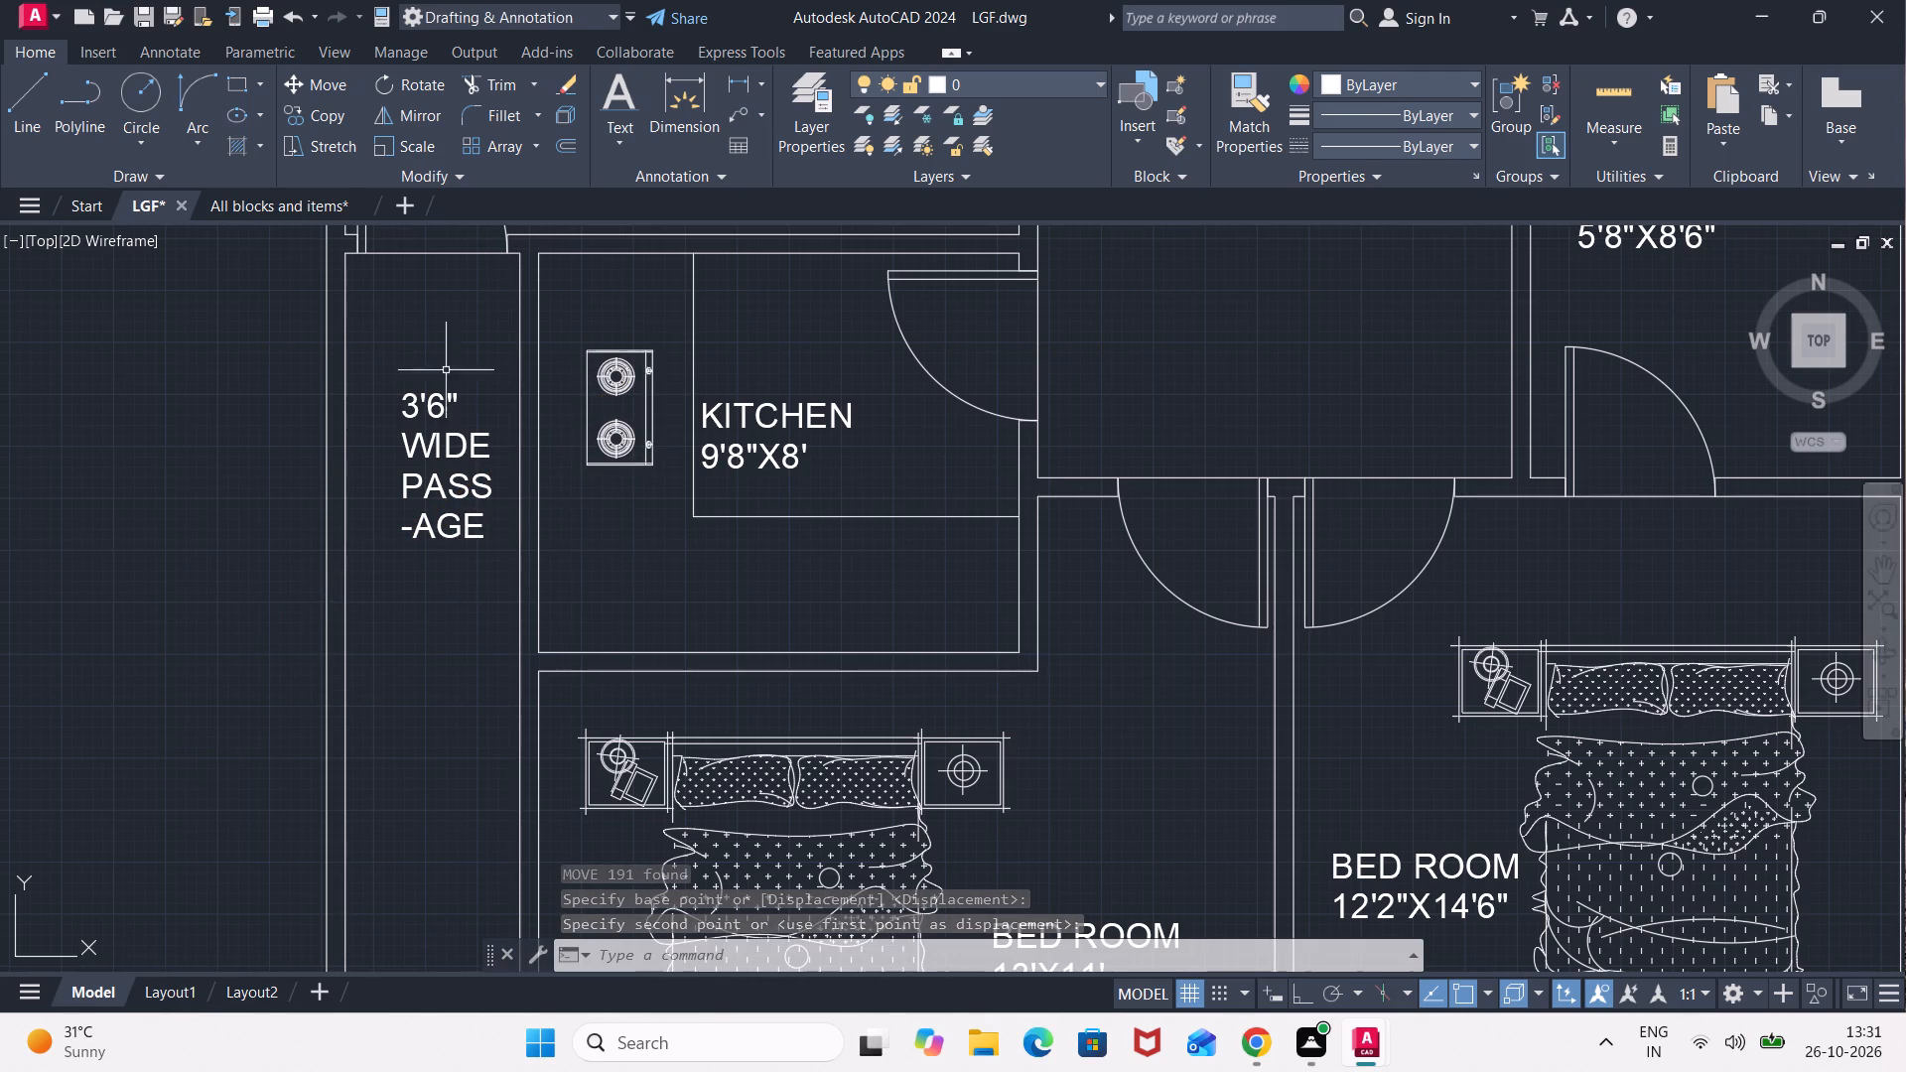
Copy the framed double-bowl sink above the washing machines in the "All blocks and items" drawing and return to the LGF drawing.
{"action": "left_click", "coordinate": [283, 204]}
{"action": "scroll", "coordinate": [1003, 687], "scroll_direction": "down", "scroll_amount": 1}
{"action": "middle_click_drag", "start_coordinate": [985, 674], "coordinate": [982, 444]}
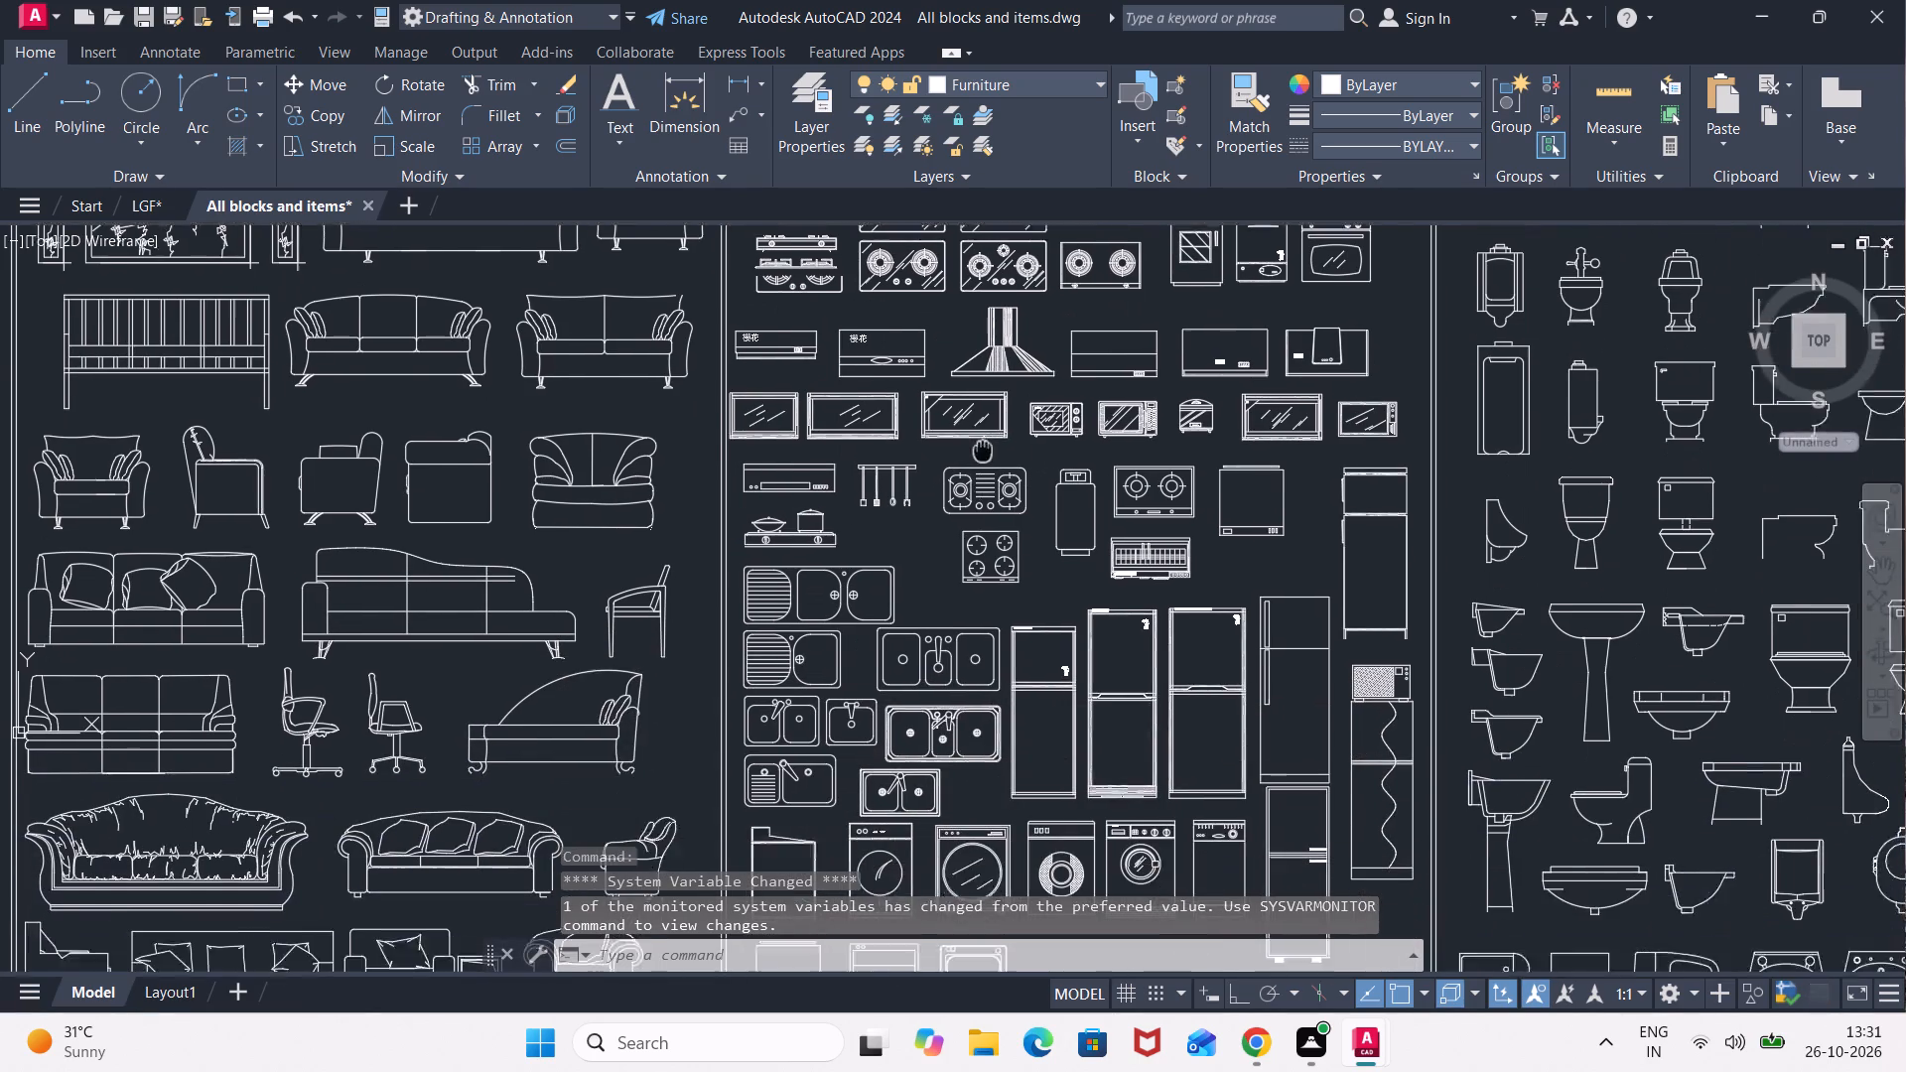
{"action": "middle_click_drag", "start_coordinate": [982, 444], "coordinate": [982, 430]}
{"action": "middle_click_drag", "start_coordinate": [950, 697], "coordinate": [928, 477]}
{"action": "scroll", "coordinate": [918, 563], "scroll_direction": "up", "scroll_amount": 5}
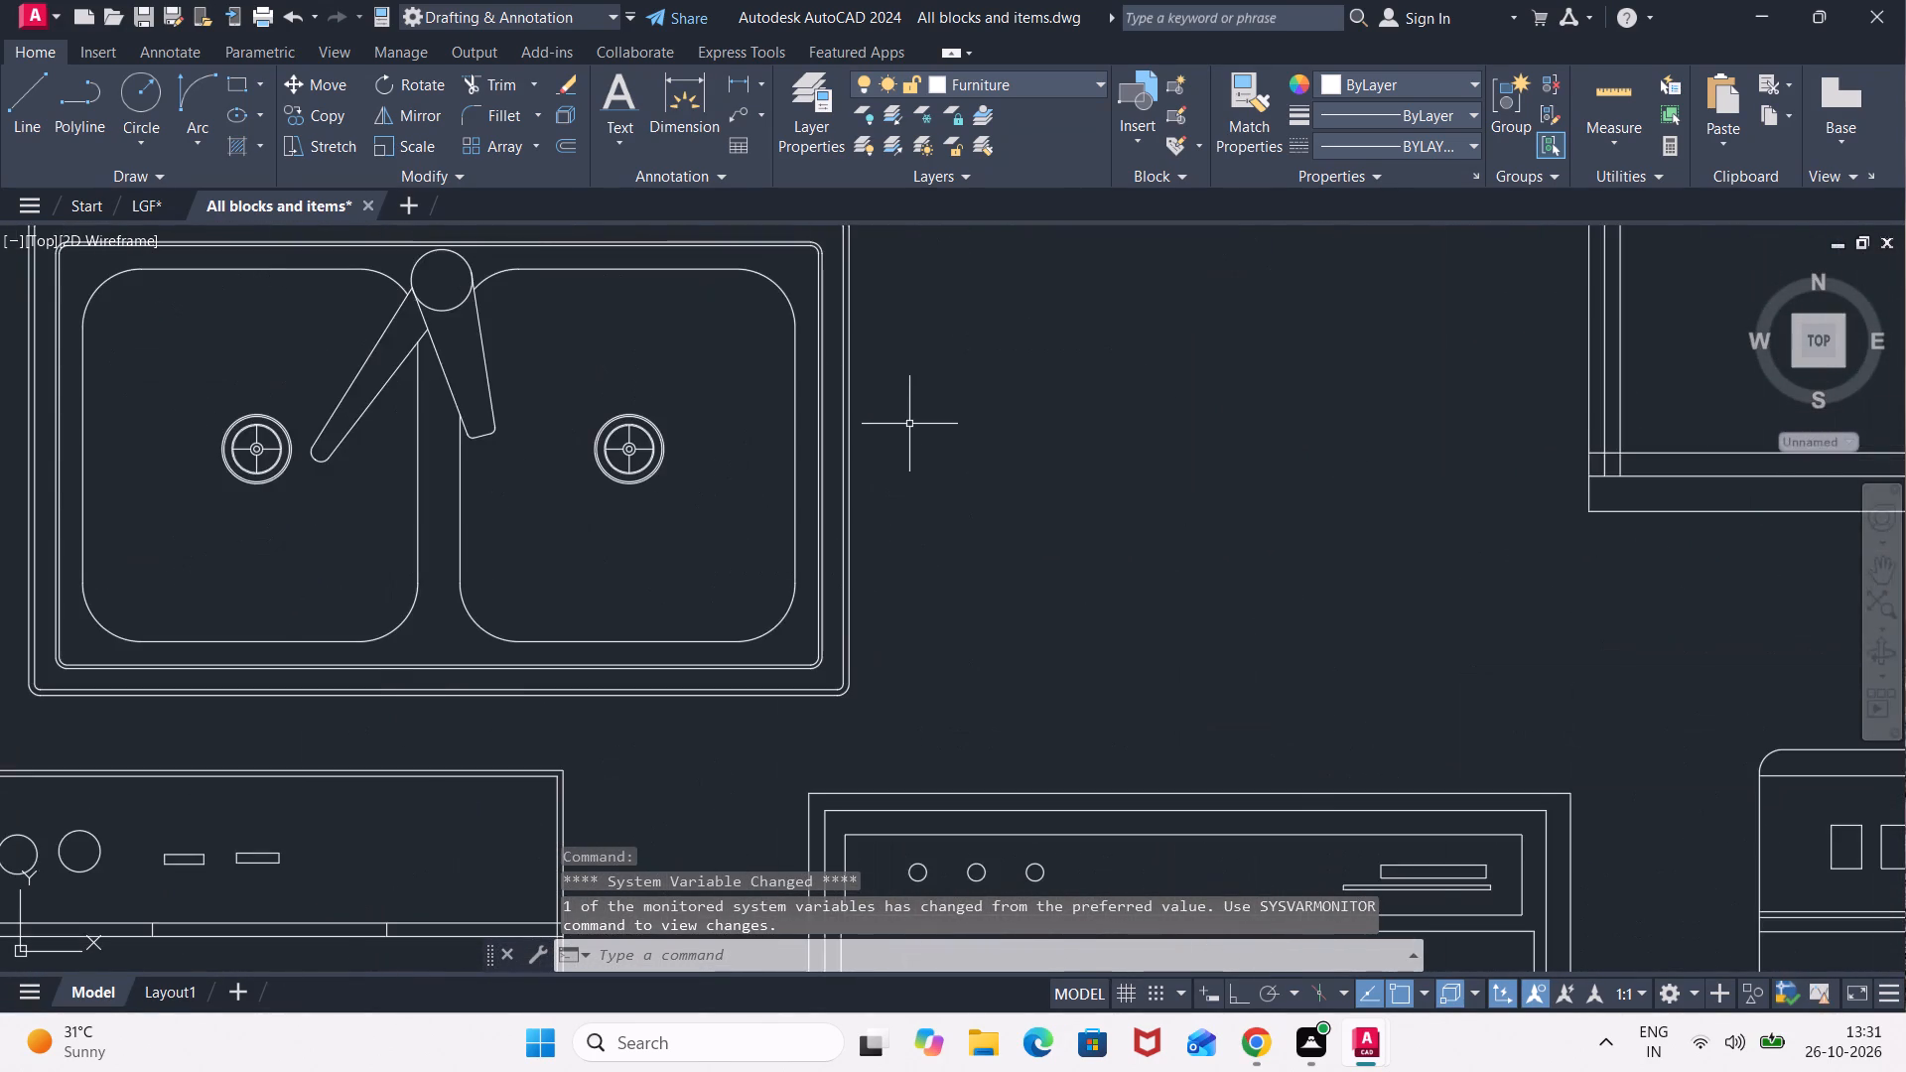
{"action": "scroll", "coordinate": [909, 424], "scroll_direction": "down", "scroll_amount": 3}
{"action": "left_click", "coordinate": [913, 356]}
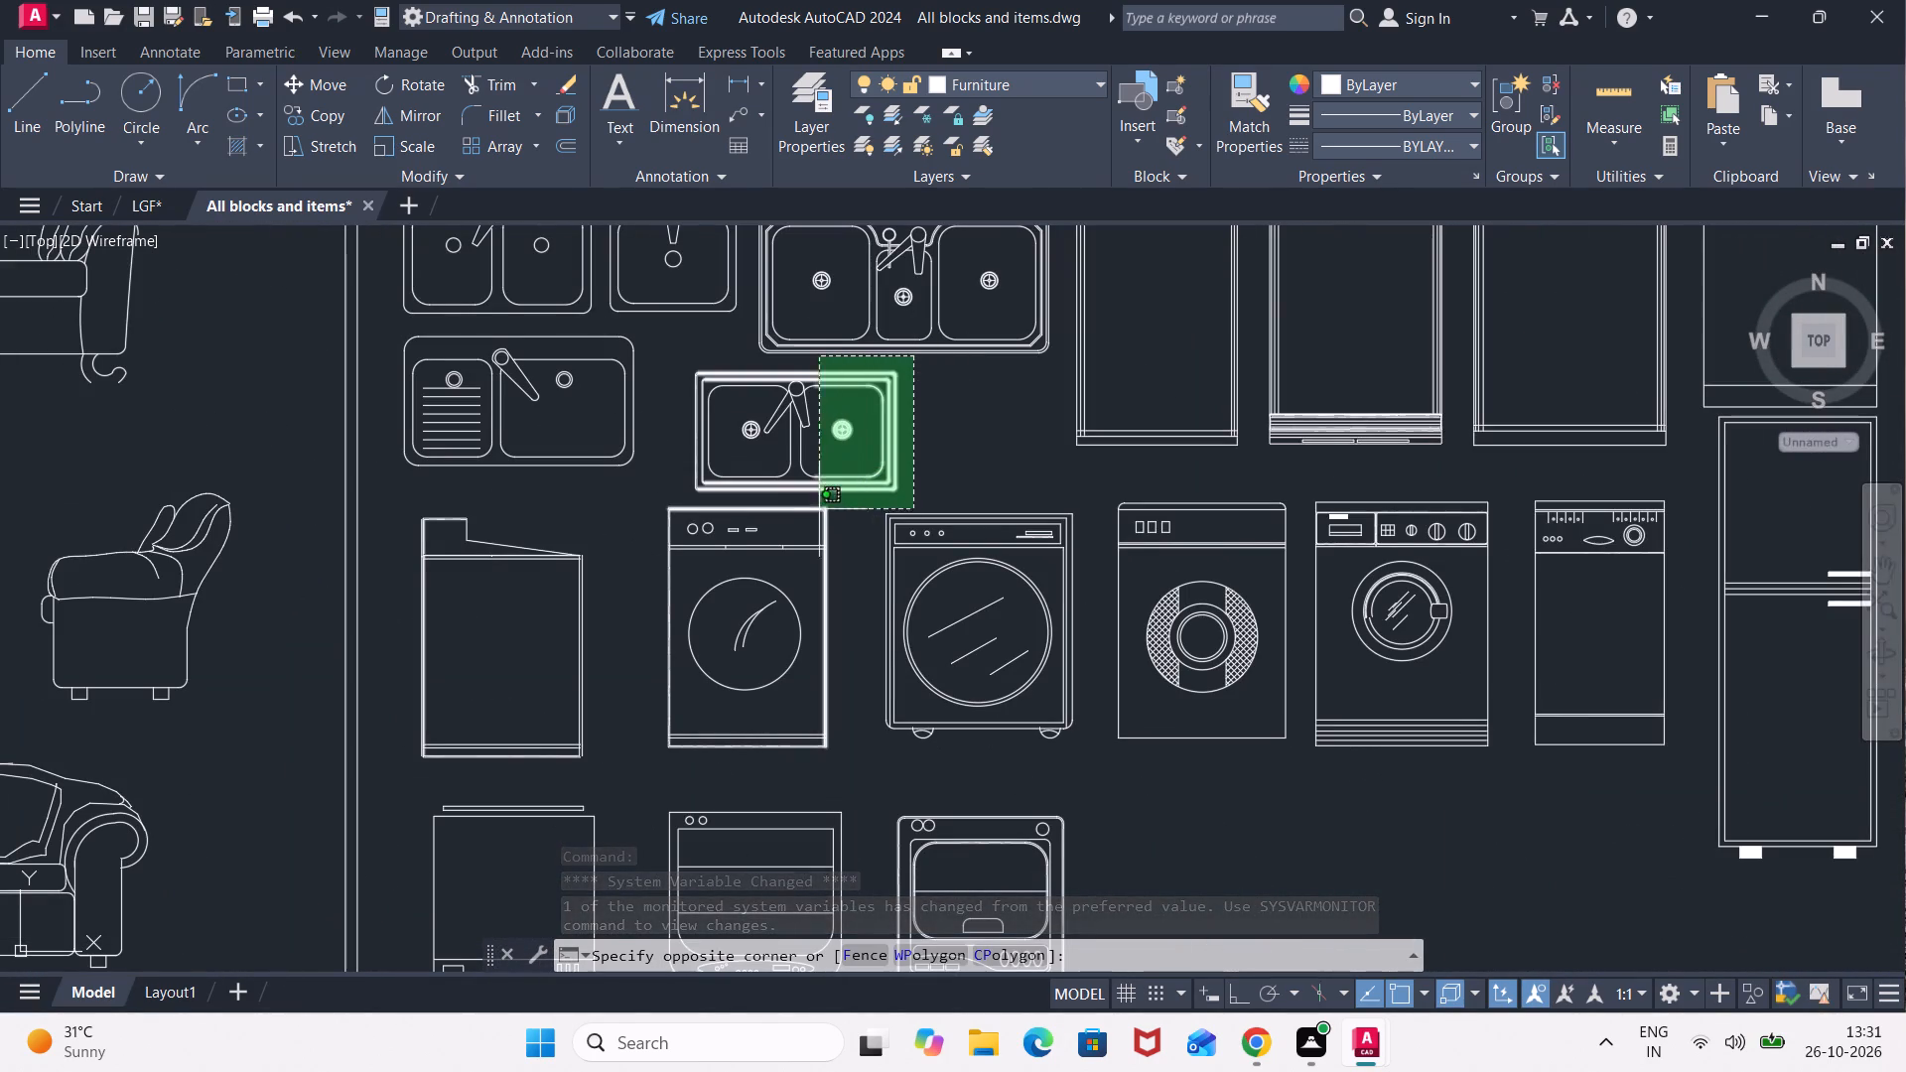
{"action": "left_click", "coordinate": [663, 496]}
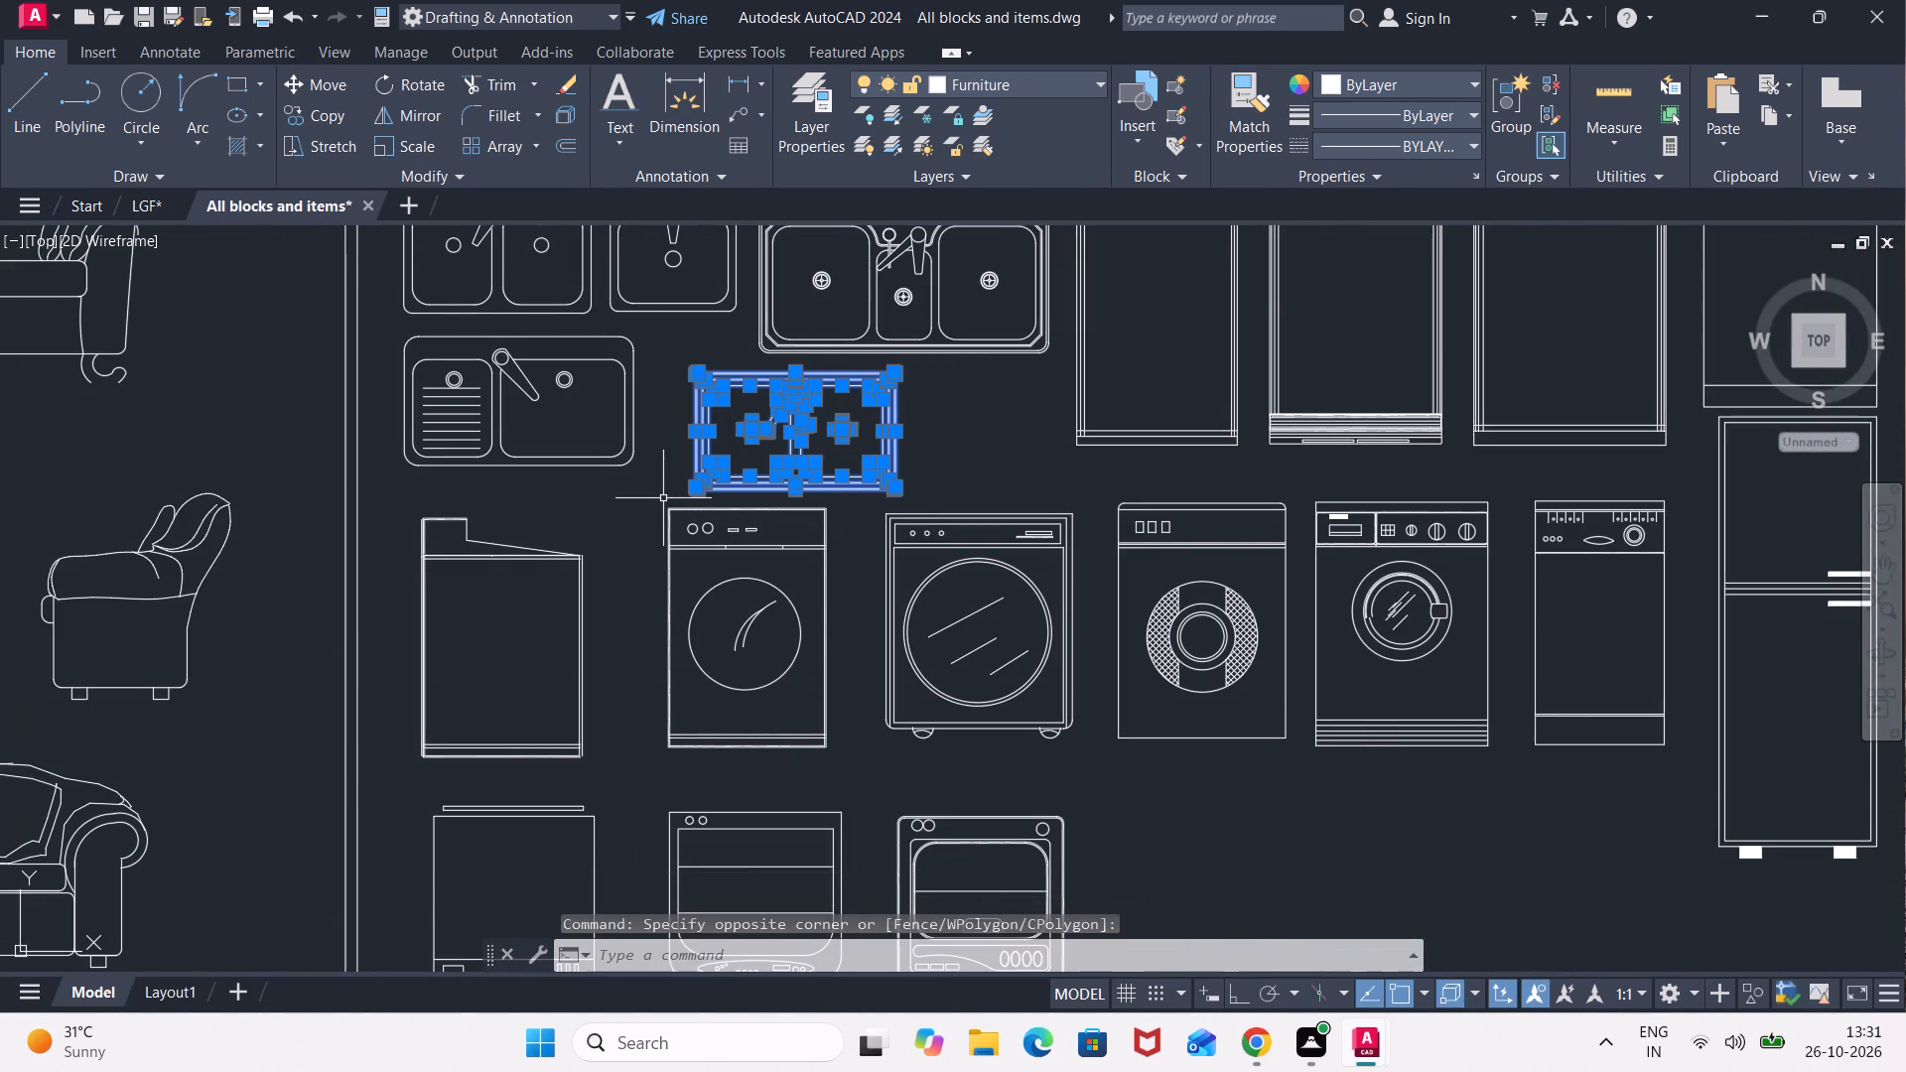
{"action": "key", "text": "ctrl+c"}
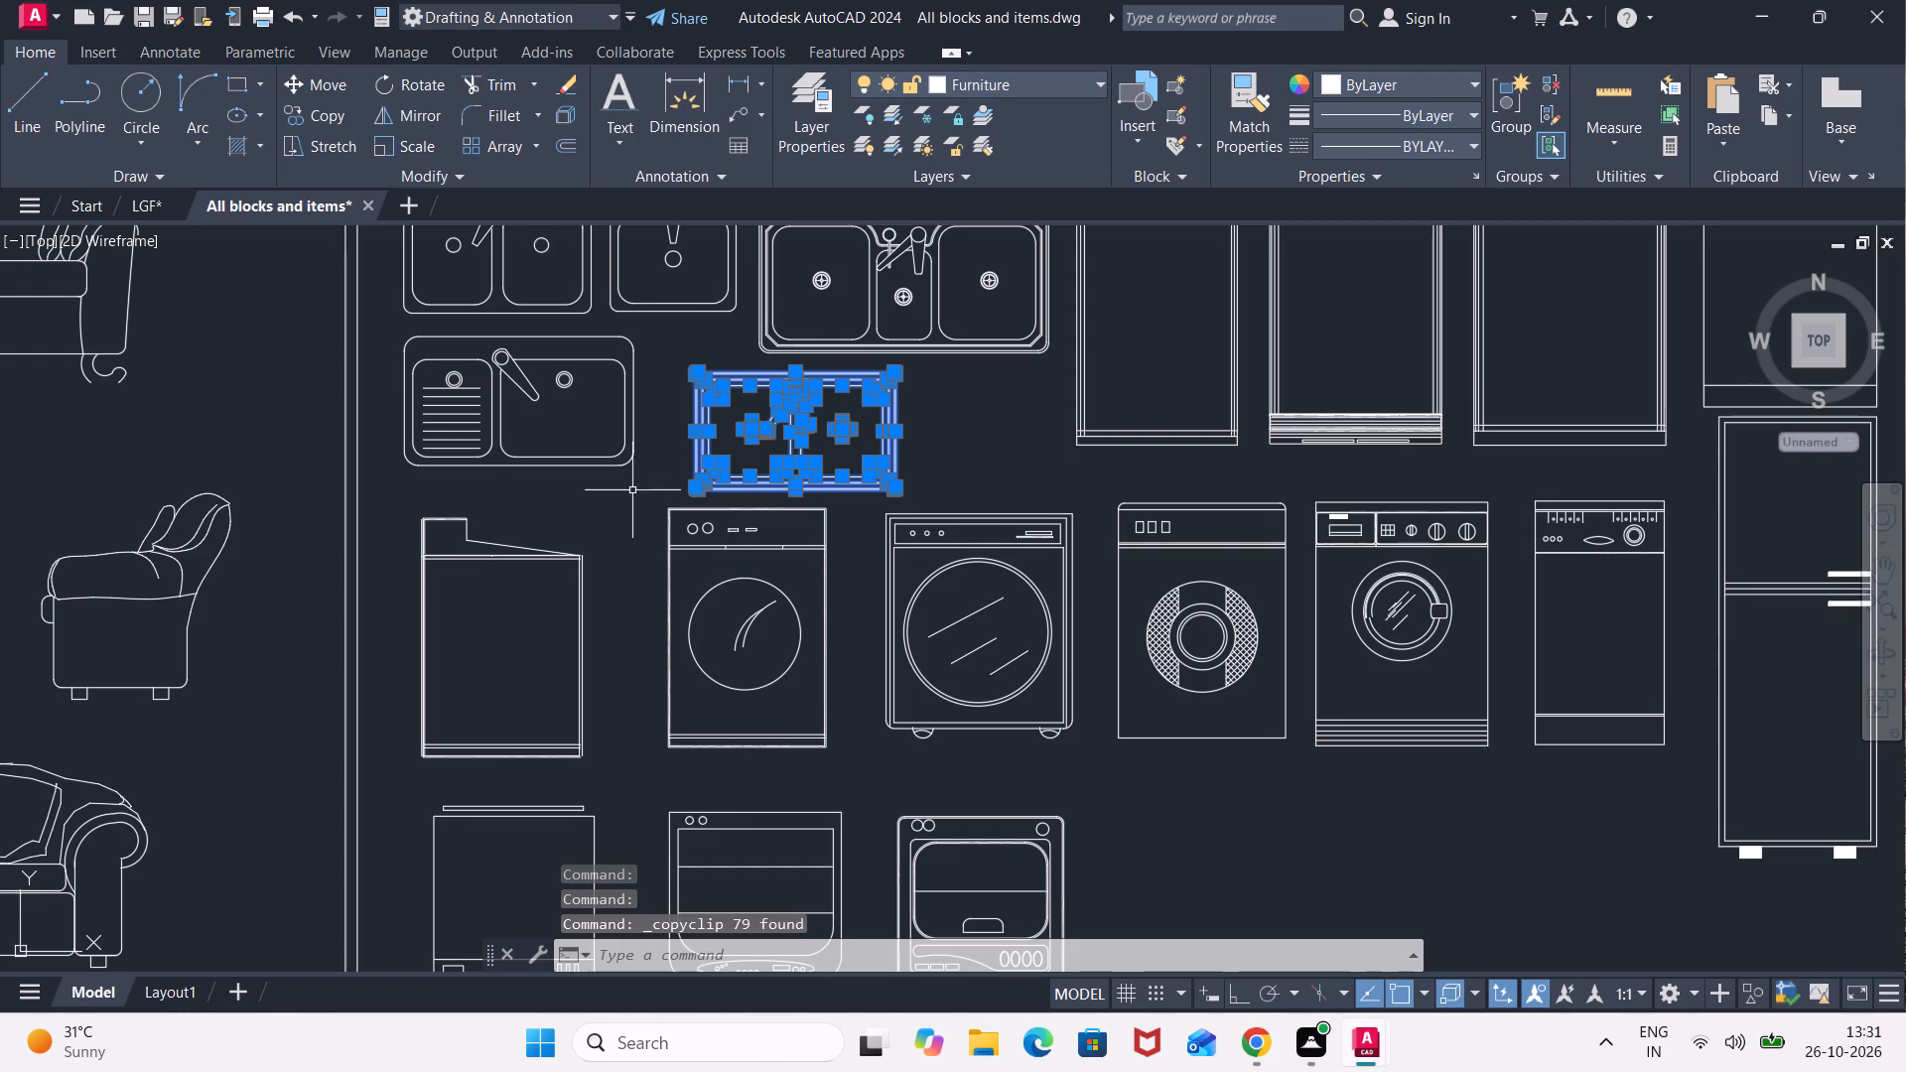
{"action": "left_click", "coordinate": [134, 203]}
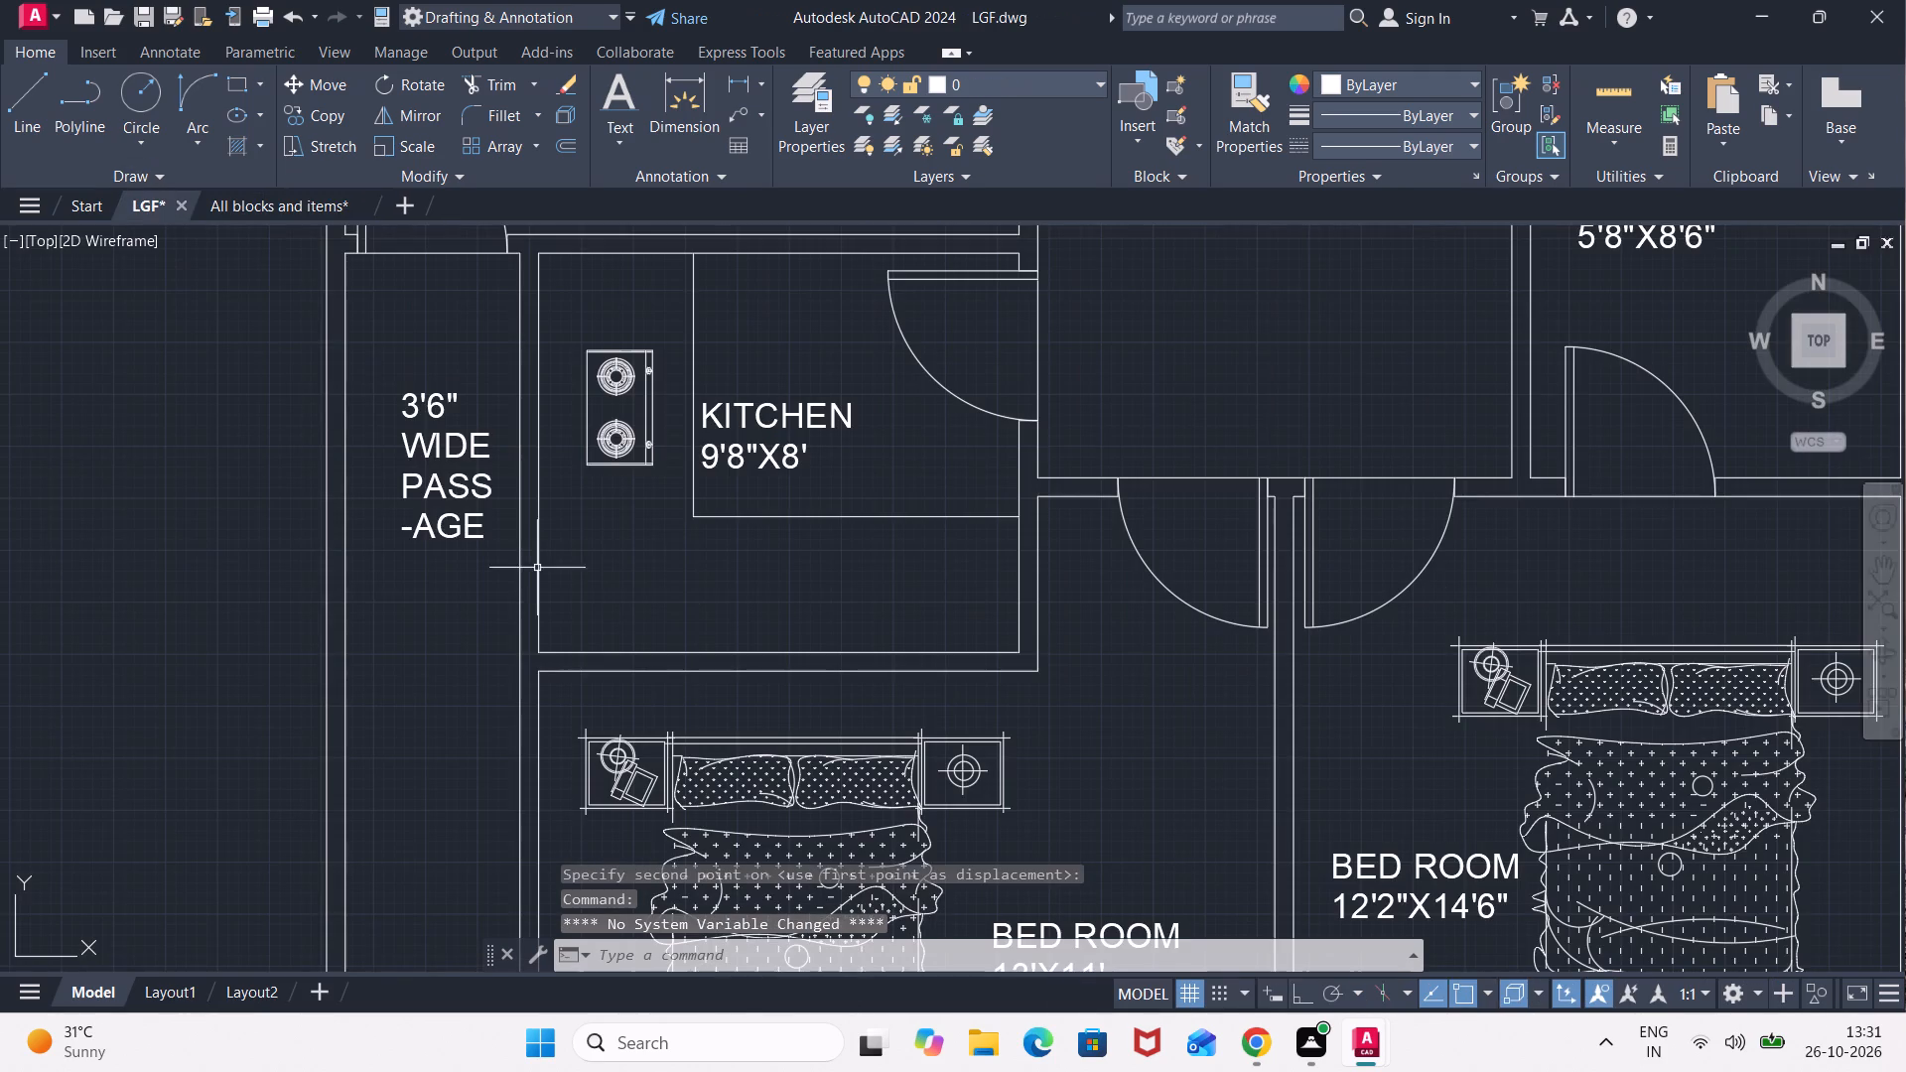
Paste the double-bowl sink rotated 180 degrees onto the counter below the KITCHEN 9'8"X8' label.
{"action": "key", "text": "ctrl+v"}
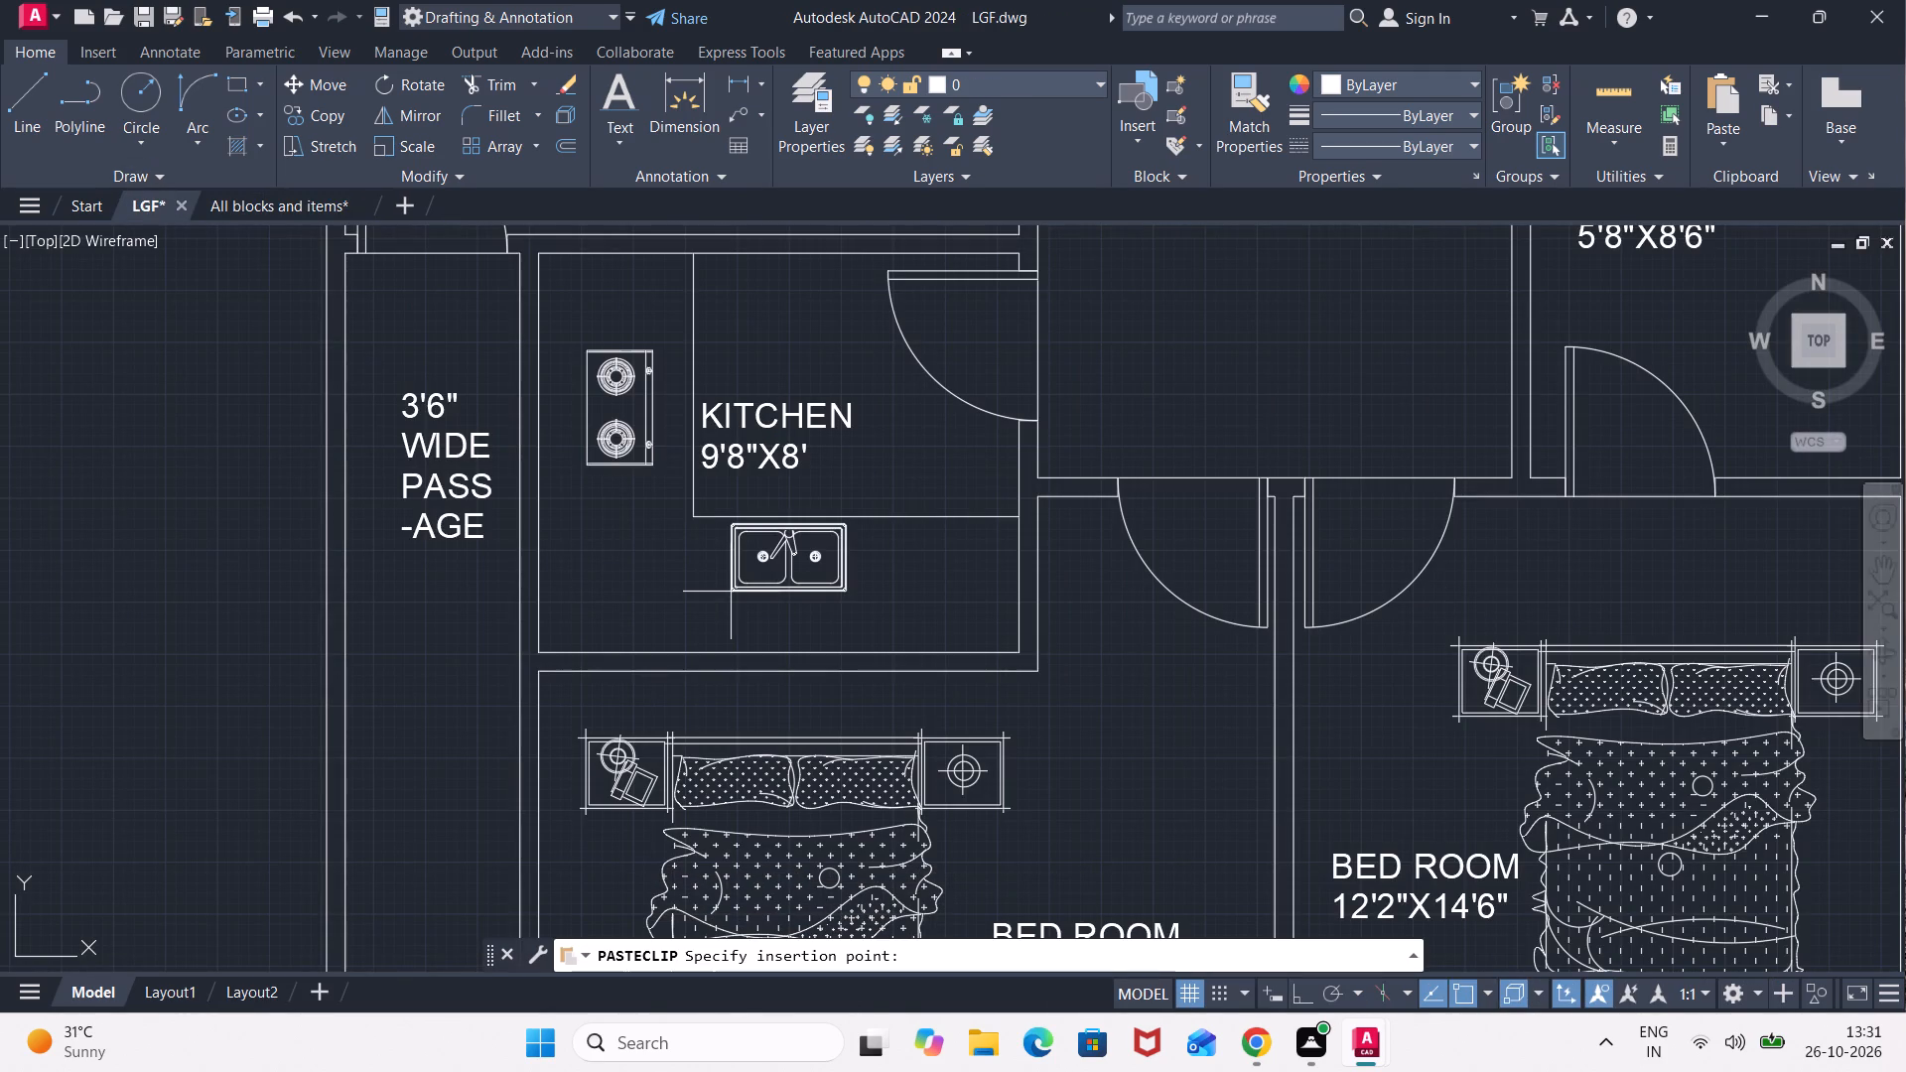
{"action": "type", "text": "RO180"}
{"action": "key", "text": "Return"}
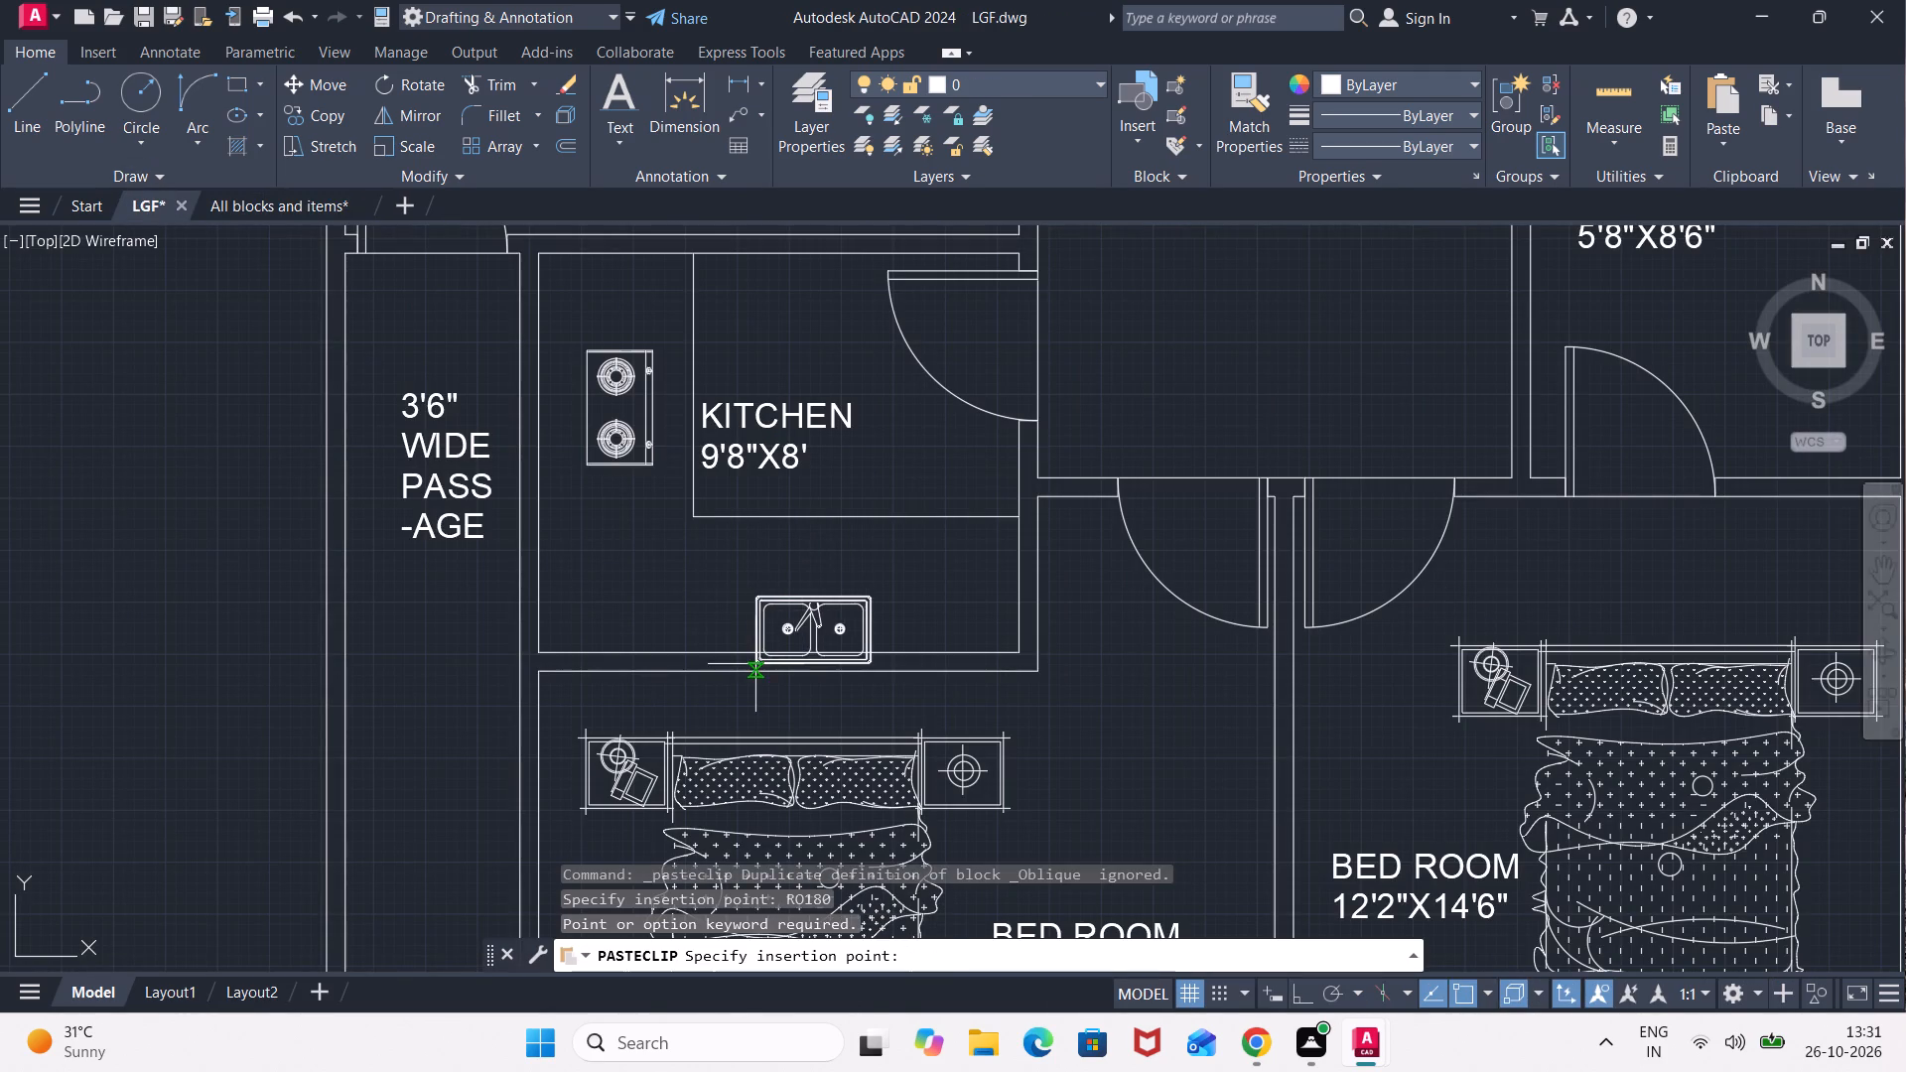
{"action": "type", "text": "RO"}
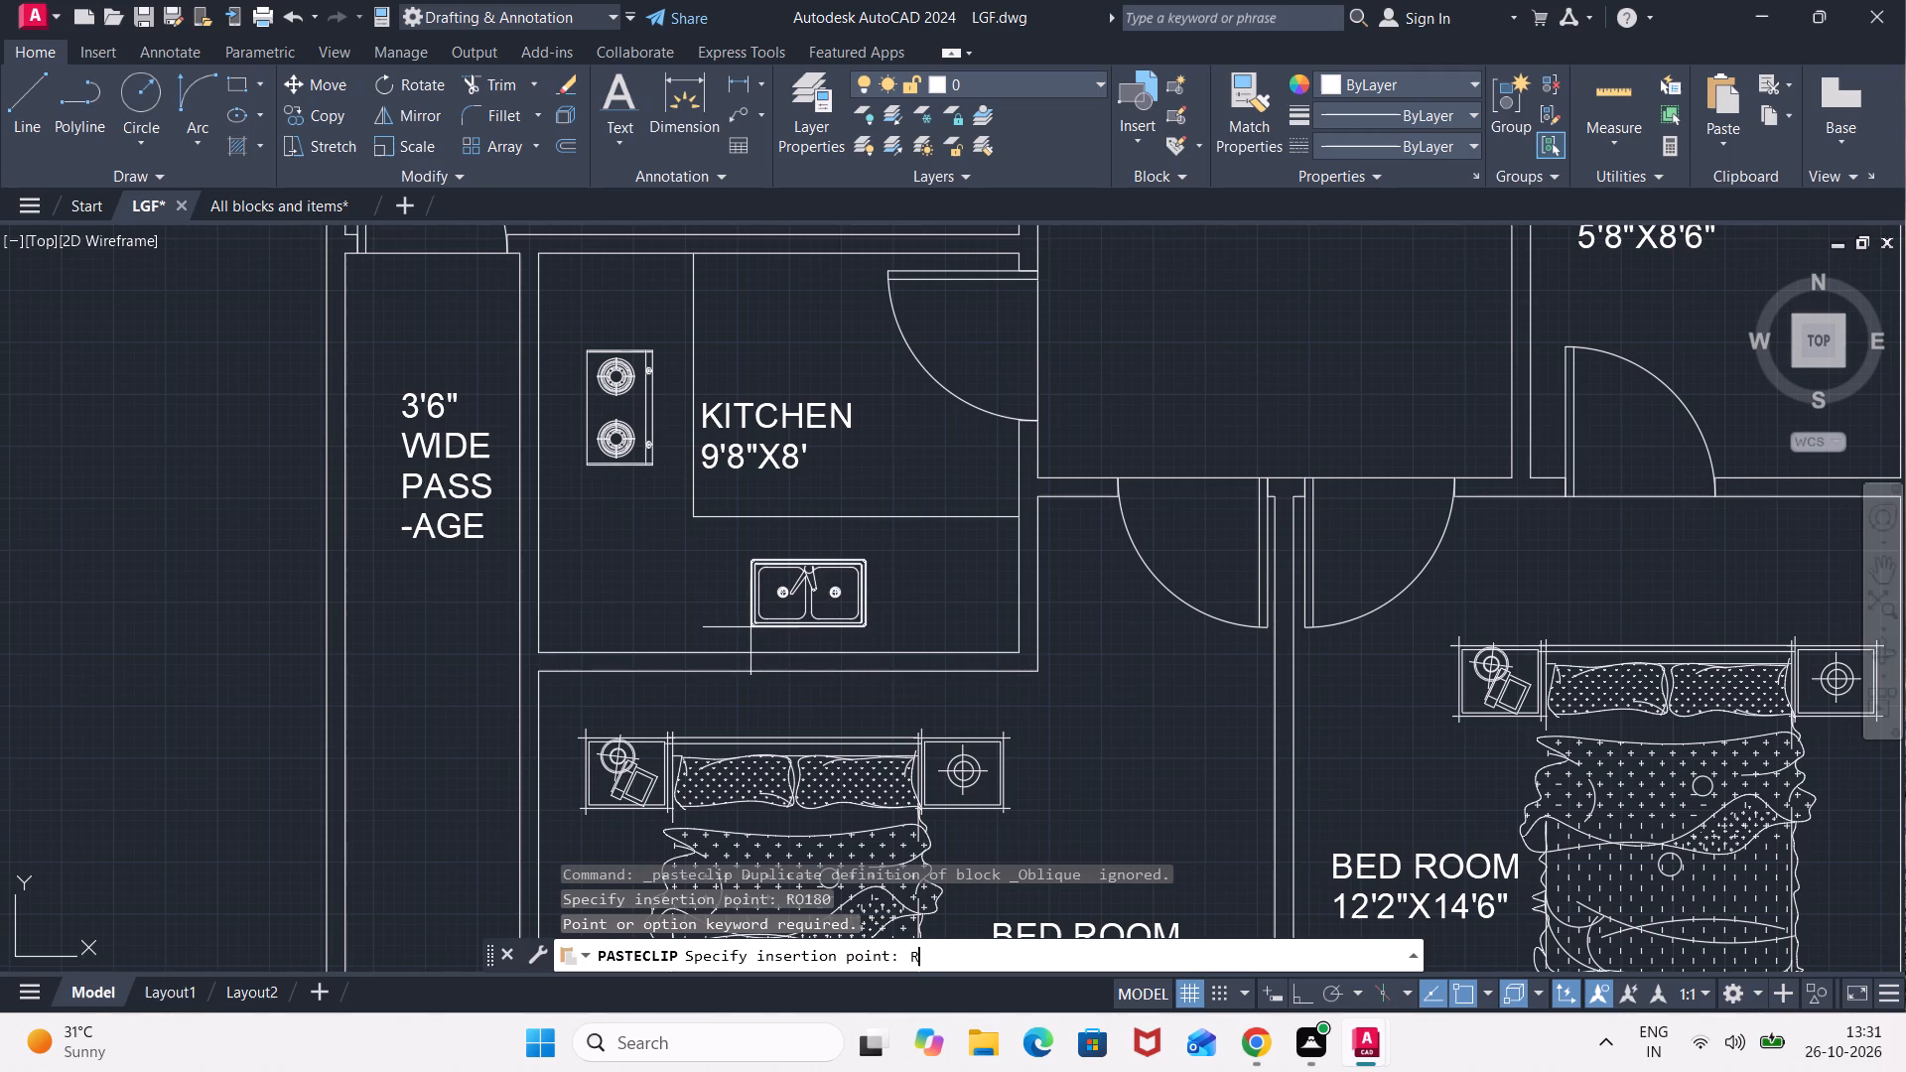
{"action": "key", "text": "Return"}
{"action": "type", "text": "180"}
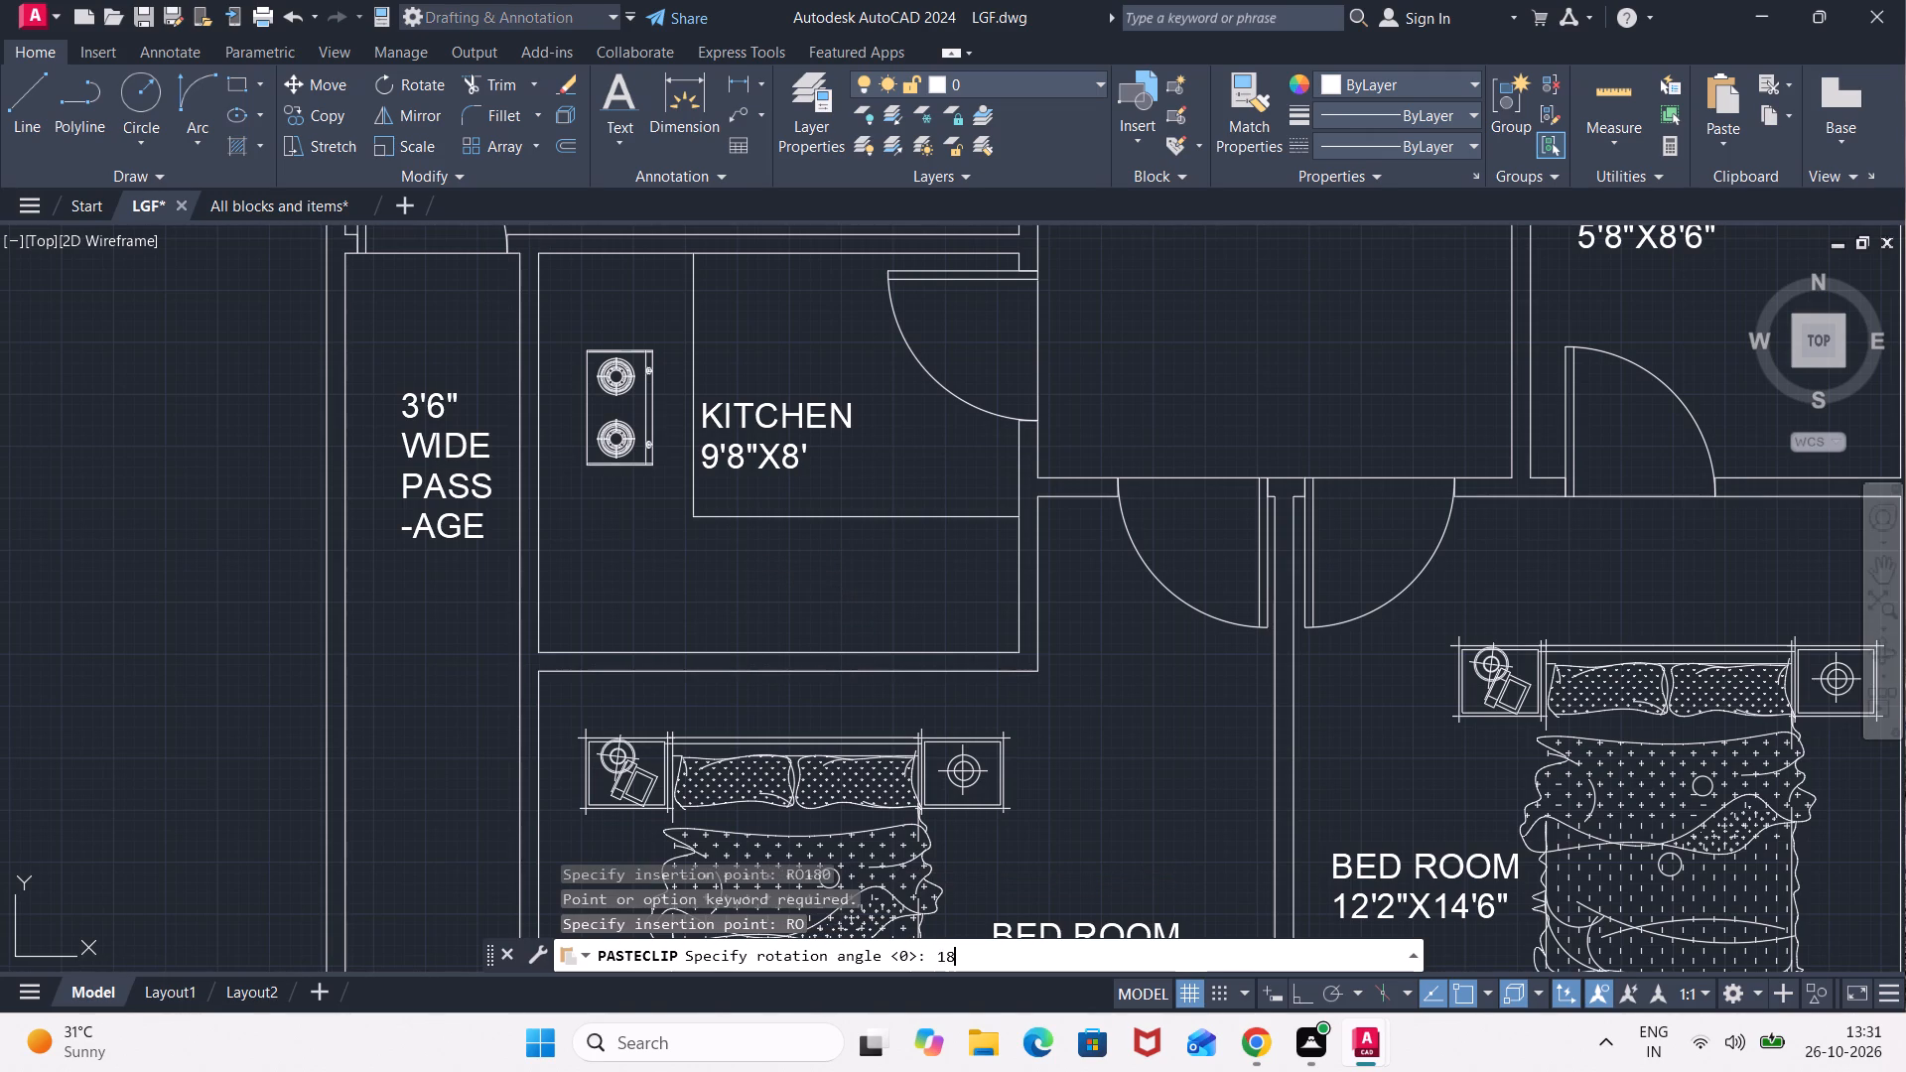
{"action": "key", "text": "Return"}
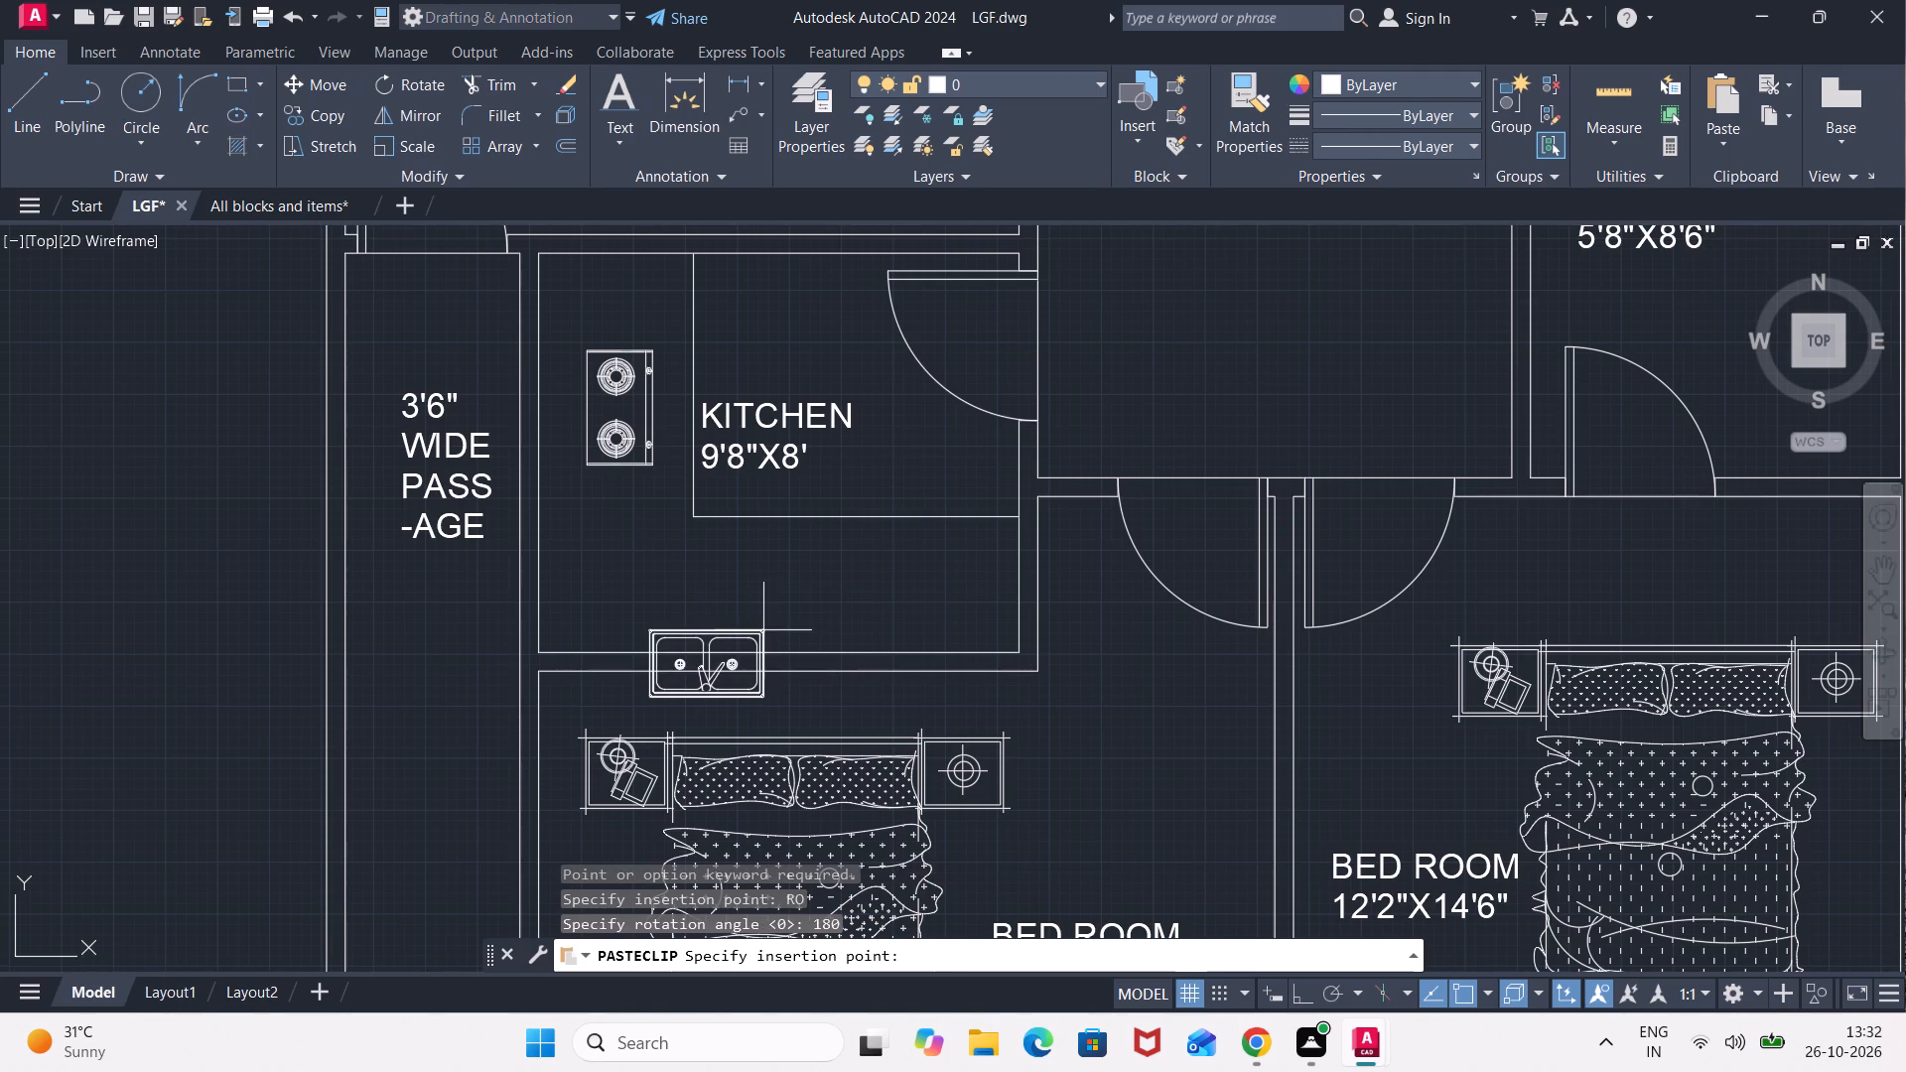
{"action": "left_click", "coordinate": [908, 559]}
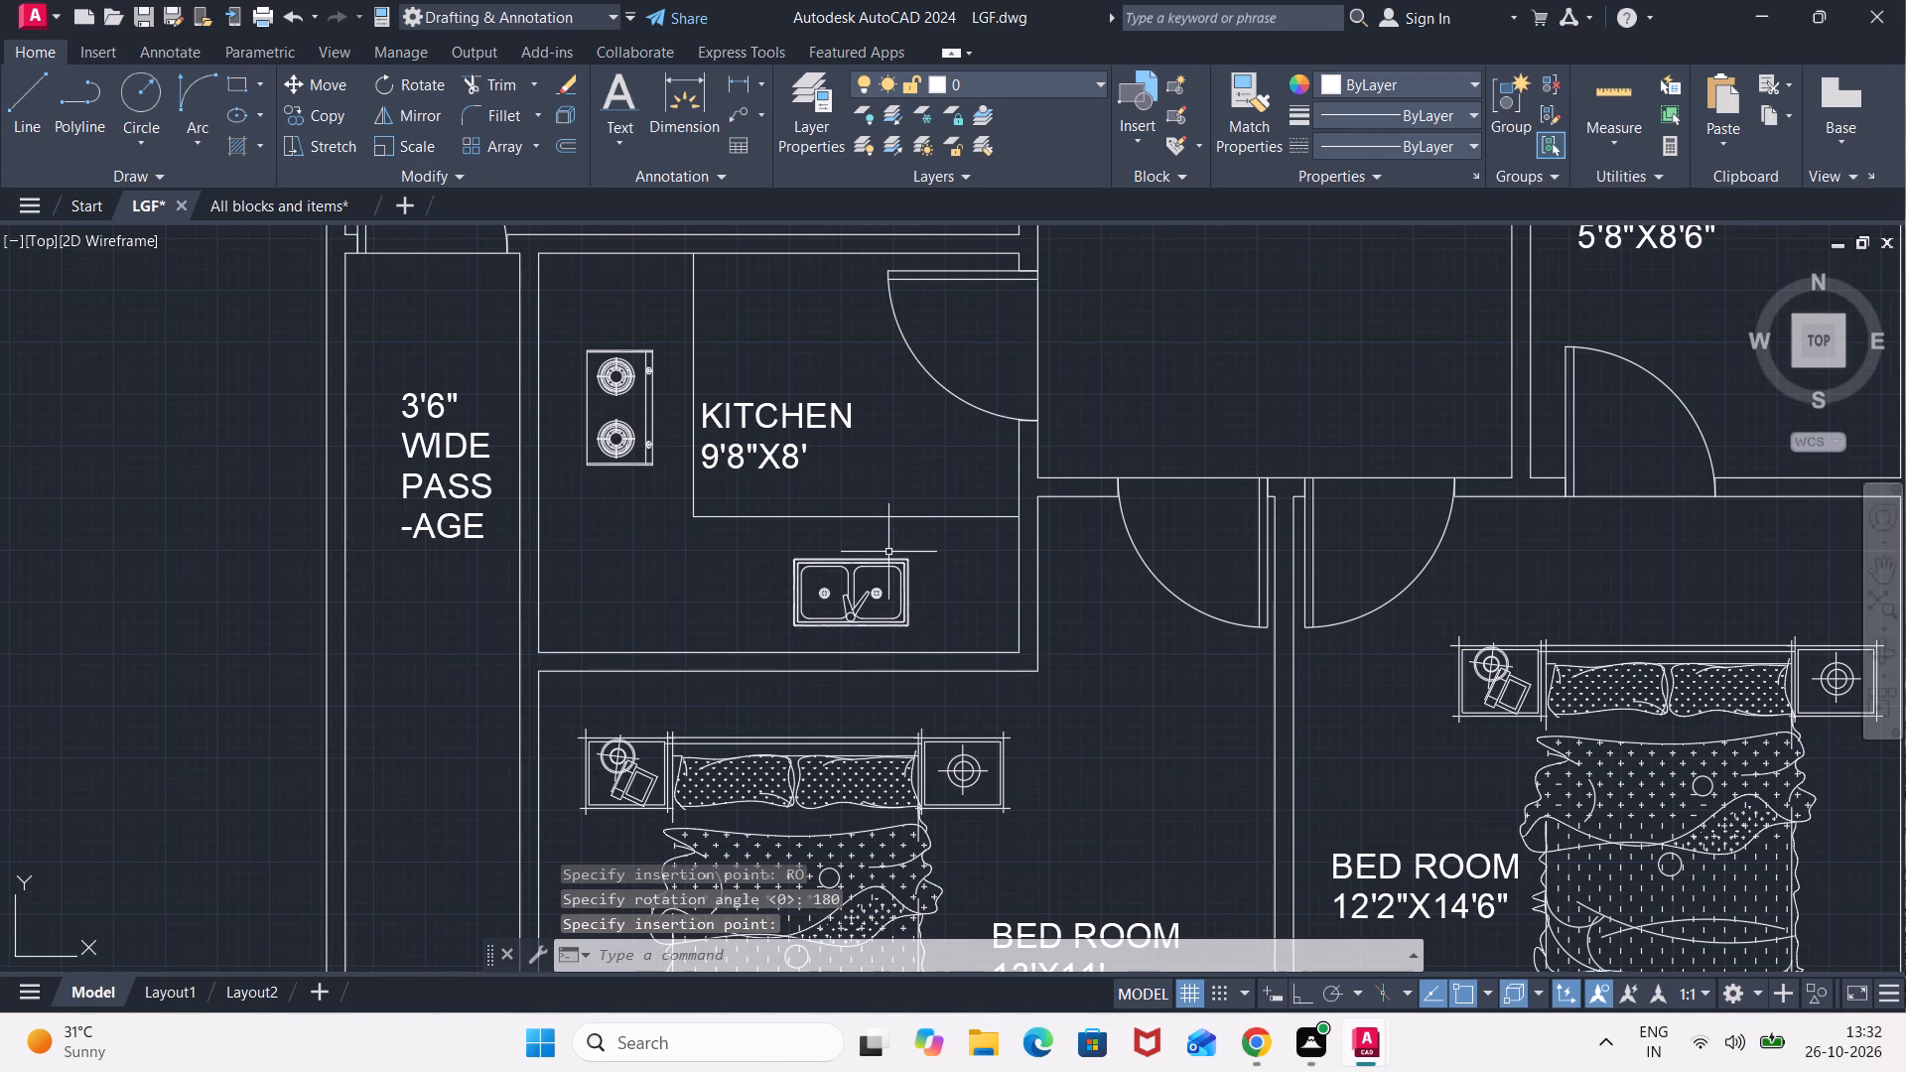
With Ortho on, draw a straight desk-edge line across the STUDY ROOM's full length, parallel to the porch-side wall.
{"action": "scroll", "coordinate": [919, 566], "scroll_direction": "up", "scroll_amount": 1}
{"action": "scroll", "coordinate": [919, 565], "scroll_direction": "down", "scroll_amount": 2}
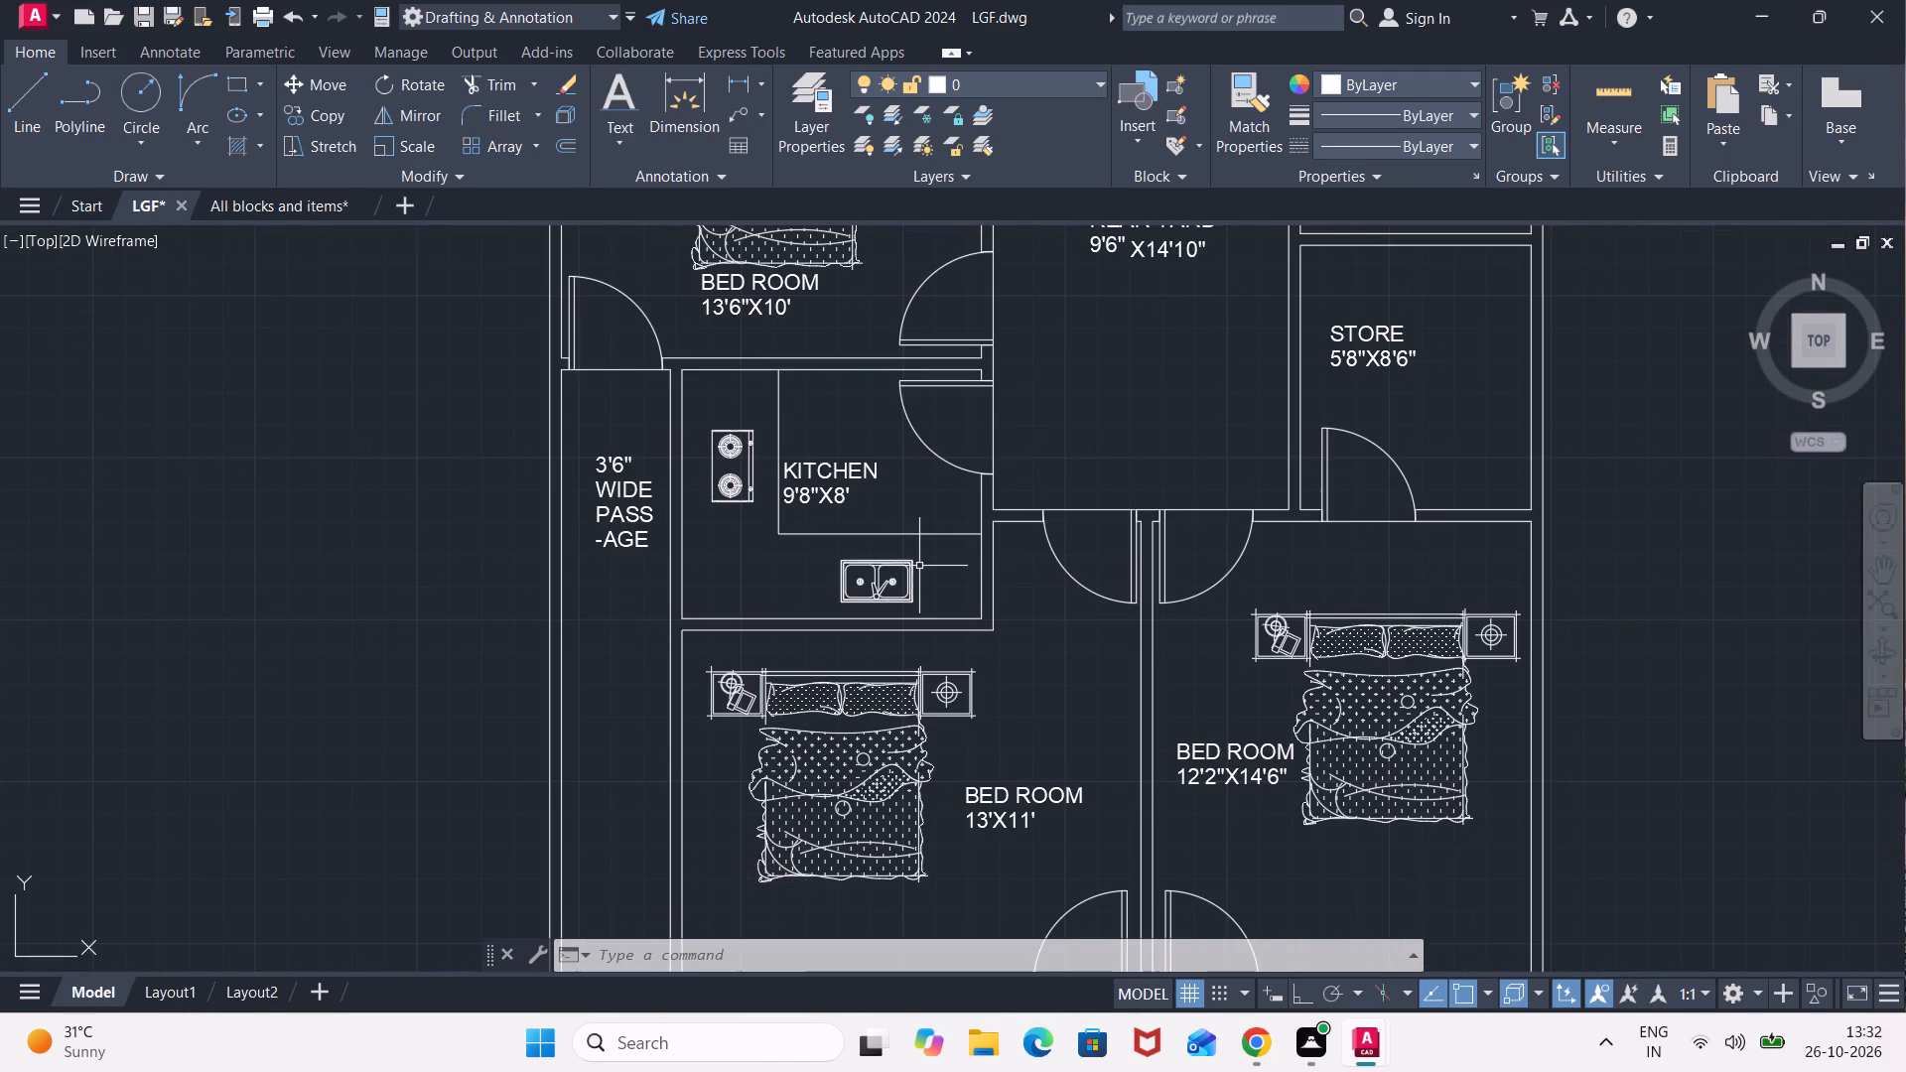
{"action": "scroll", "coordinate": [833, 596], "scroll_direction": "down", "scroll_amount": 1}
{"action": "middle_click_drag", "start_coordinate": [797, 598], "coordinate": [835, 269]}
{"action": "middle_click_drag", "start_coordinate": [871, 720], "coordinate": [924, 435]}
{"action": "scroll", "coordinate": [869, 666], "scroll_direction": "up", "scroll_amount": 3}
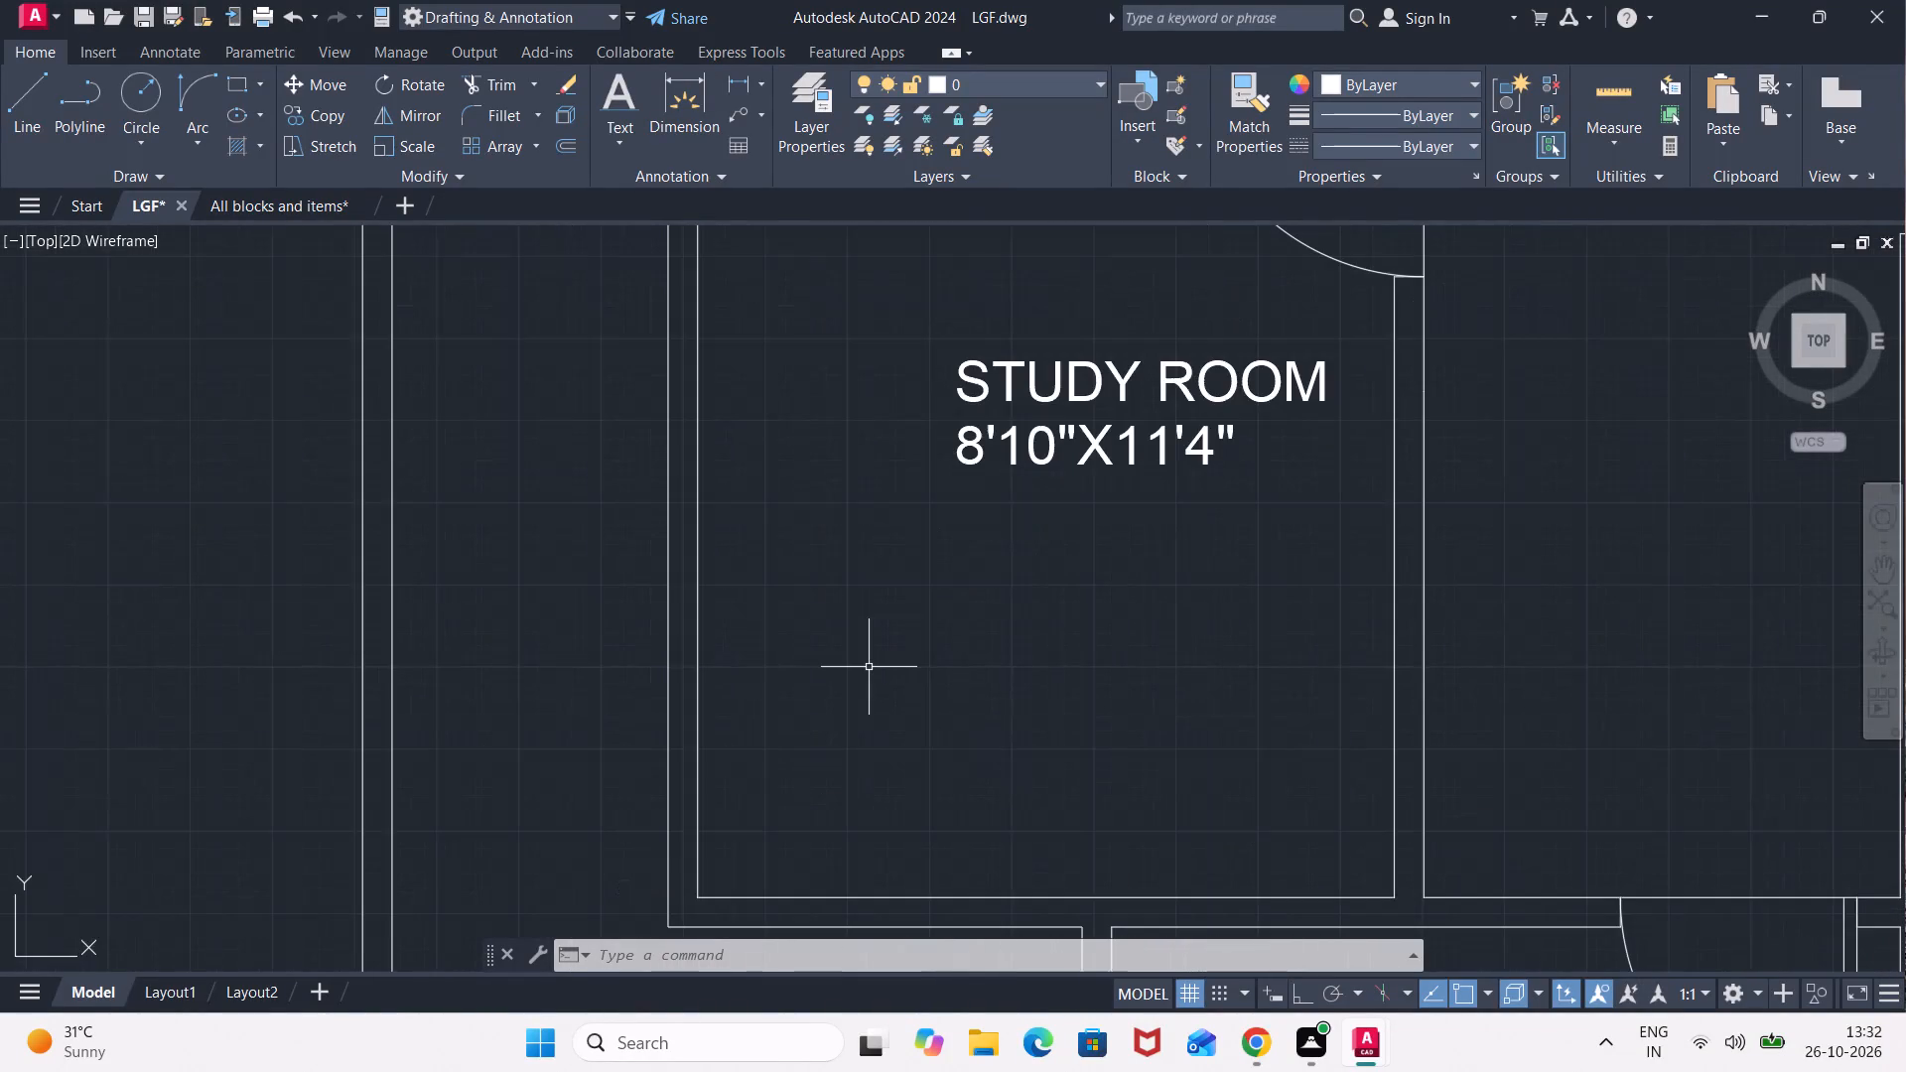
{"action": "key", "text": "l"}
{"action": "key", "text": "Return"}
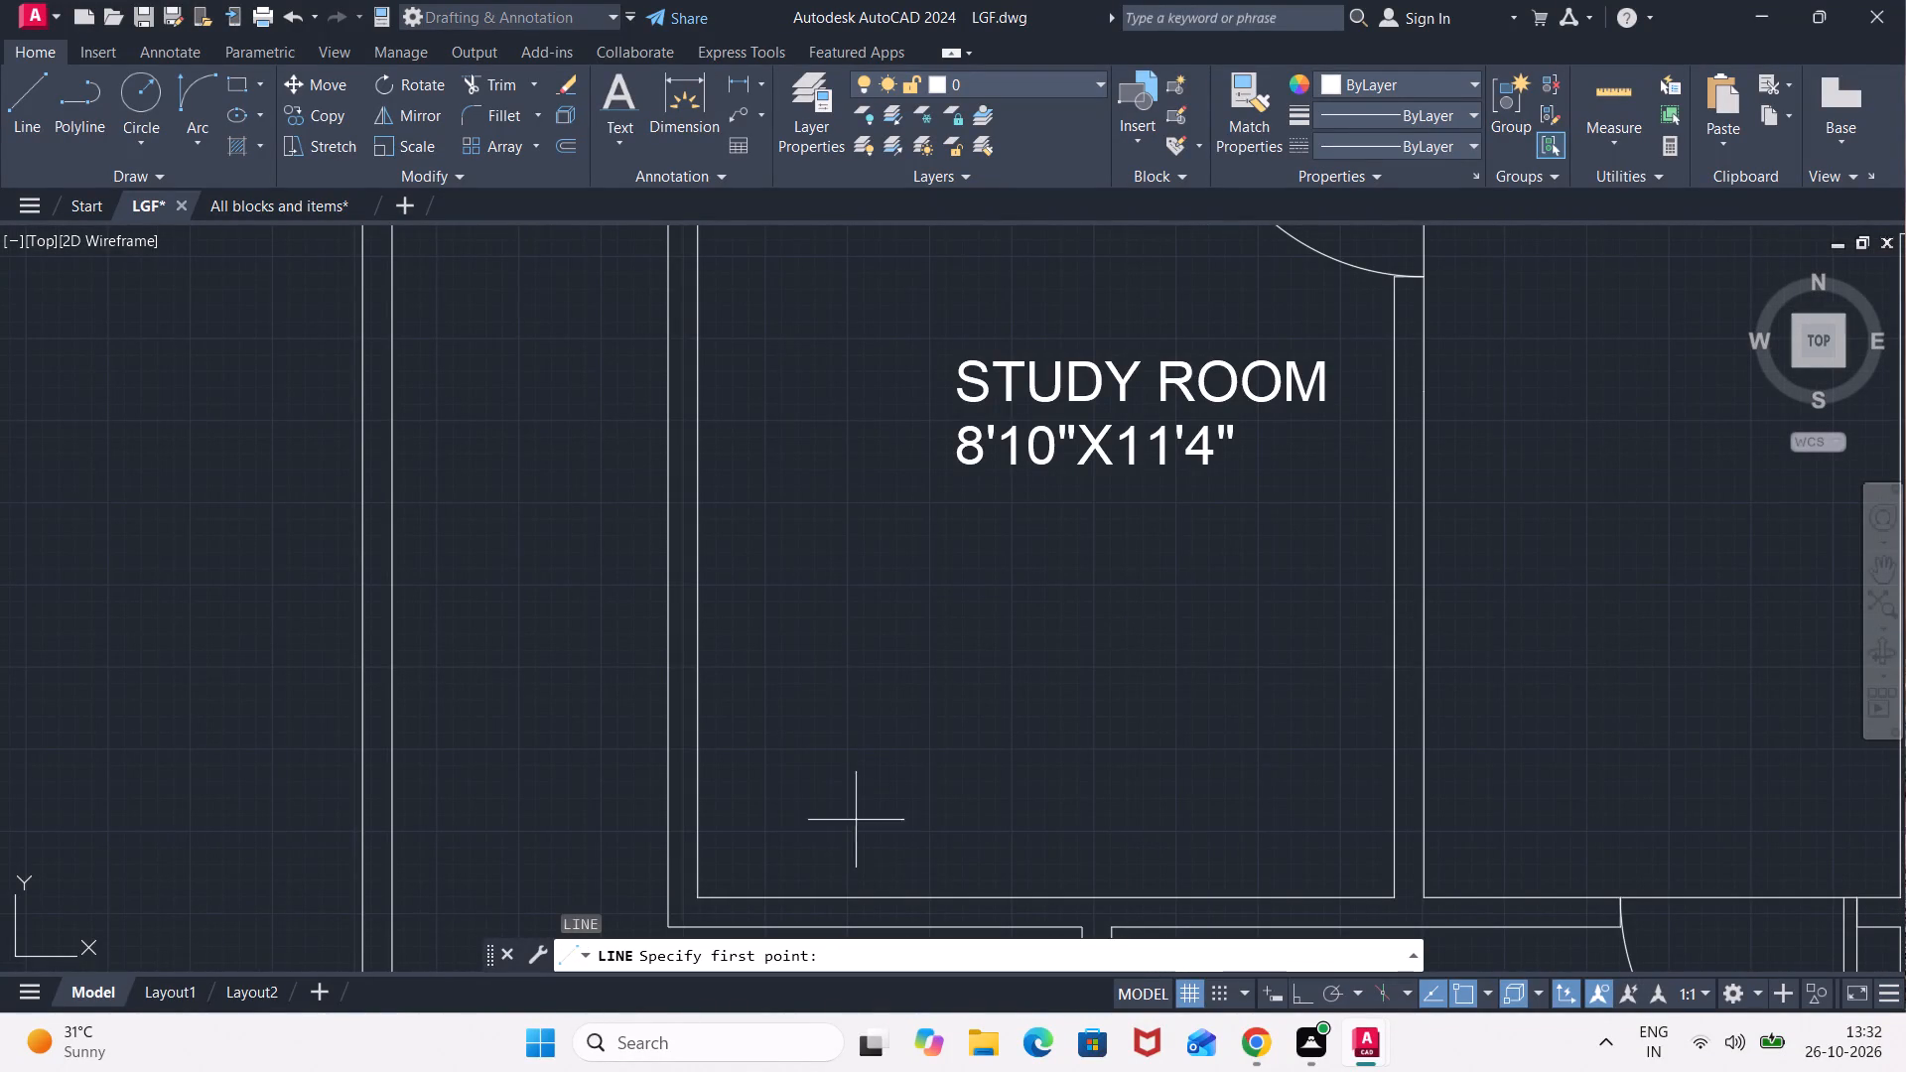
{"action": "left_click", "coordinate": [902, 890]}
{"action": "middle_click_drag", "start_coordinate": [922, 525], "coordinate": [847, 863]}
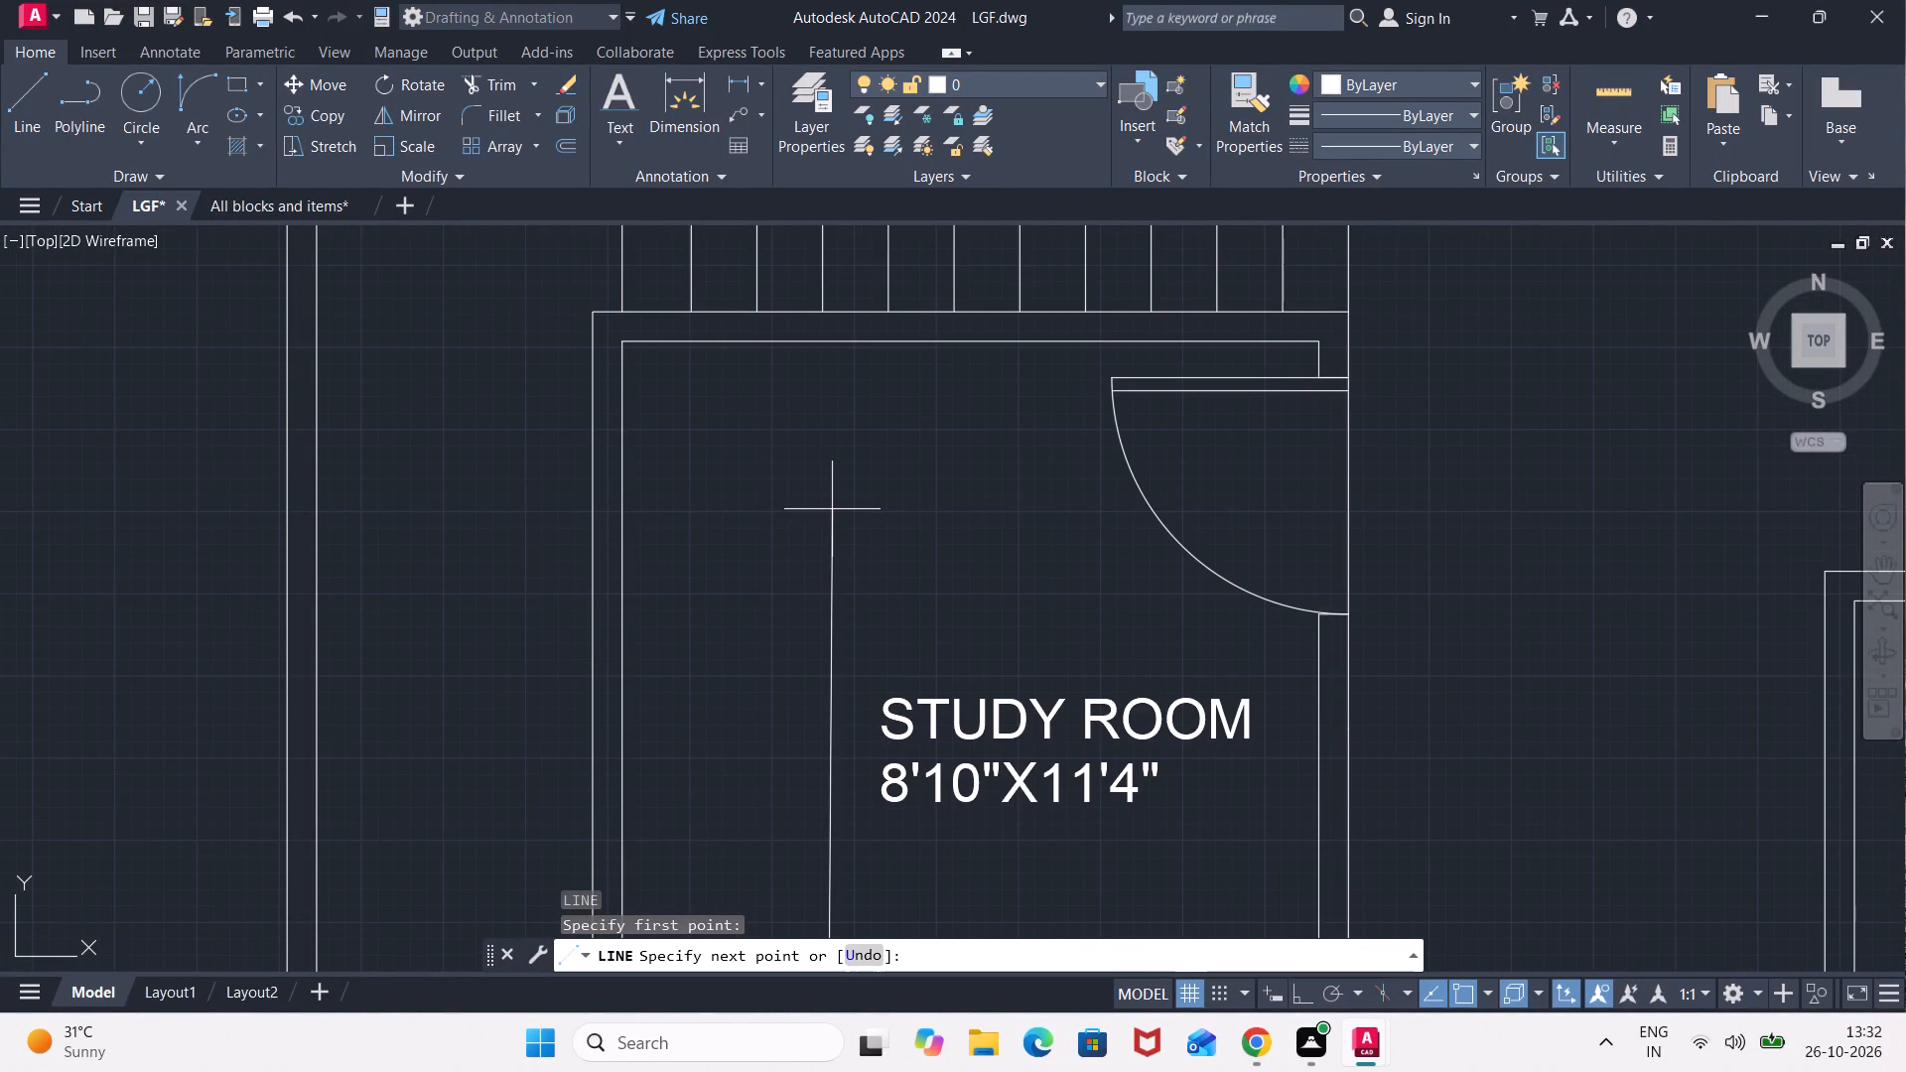
{"action": "key", "text": "F8"}
{"action": "left_click", "coordinate": [828, 345]}
{"action": "scroll", "coordinate": [832, 463], "scroll_direction": "down", "scroll_amount": 1}
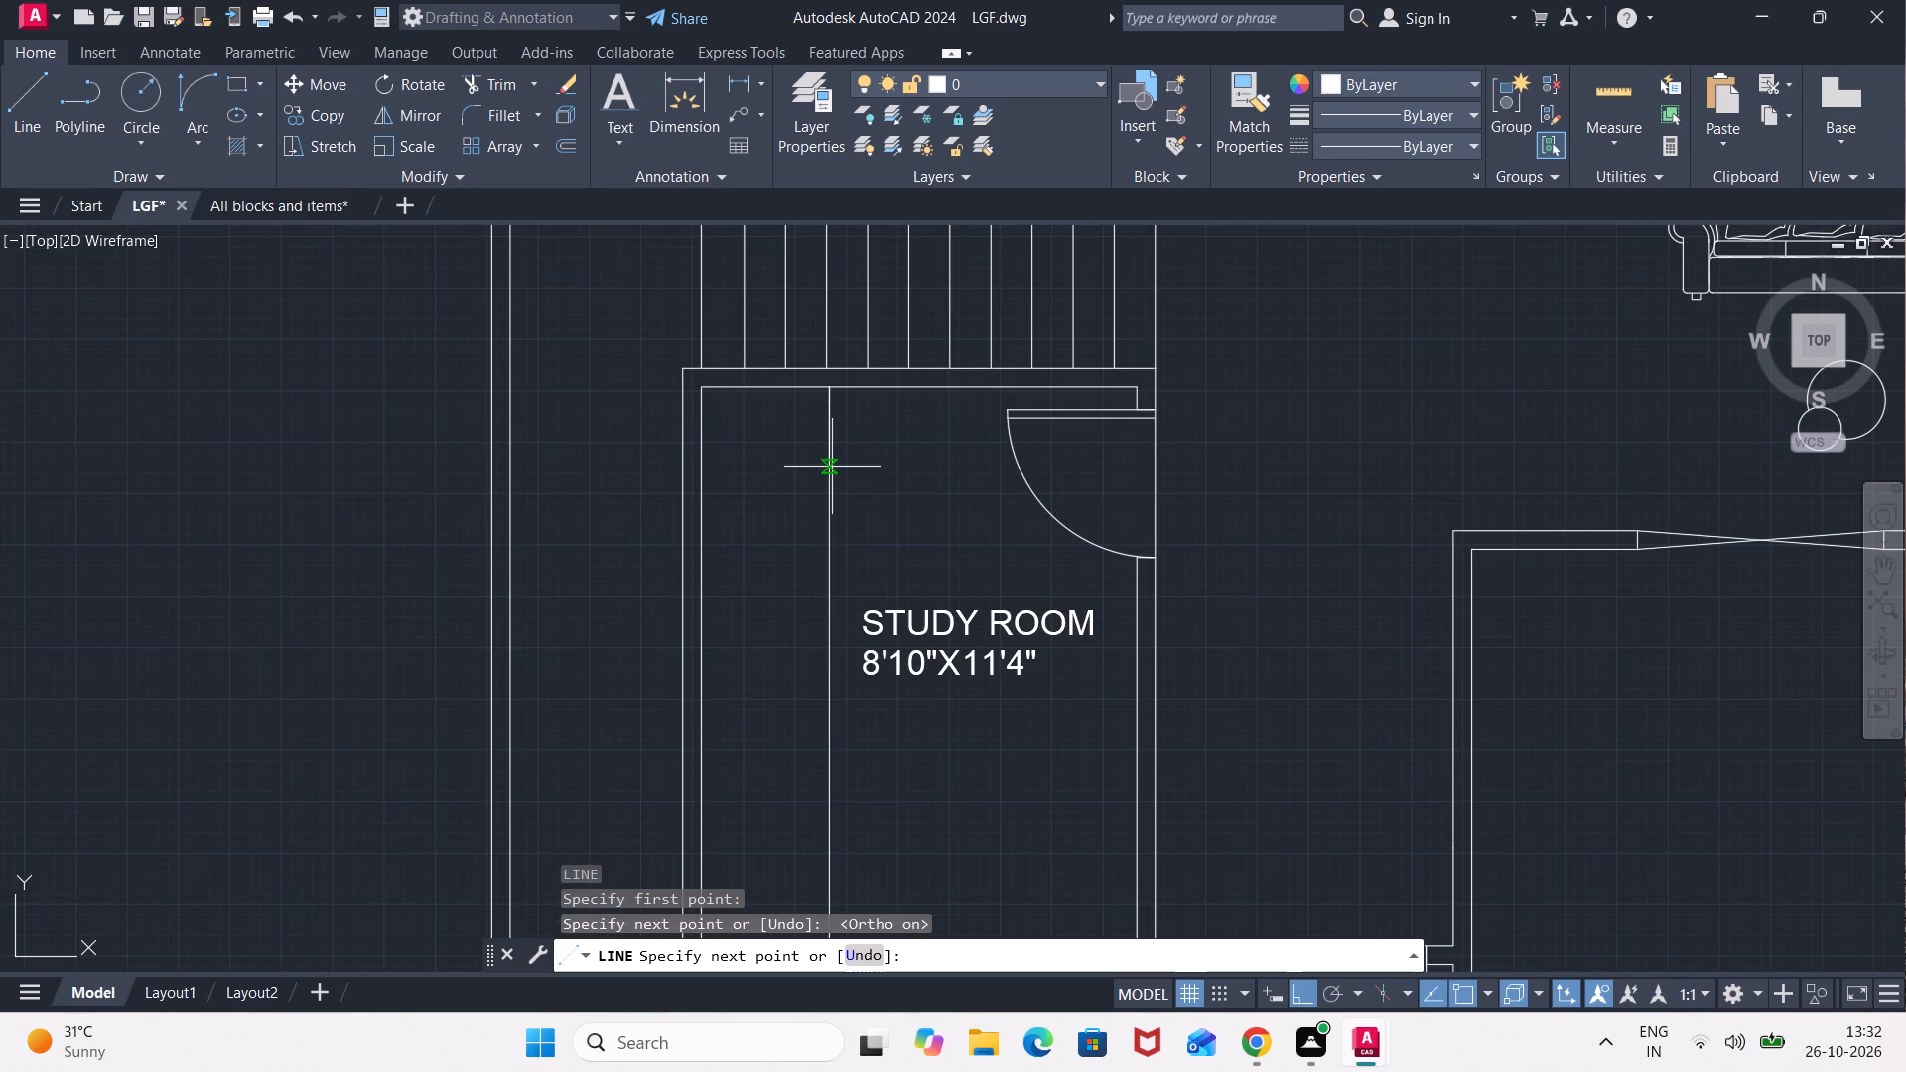
{"action": "key", "text": "Escape"}
Copy the side-view armchair beside the long chaise sofa in the "All blocks and items" drawing and return to the LGF drawing.
{"action": "scroll", "coordinate": [832, 468], "scroll_direction": "down", "scroll_amount": 1}
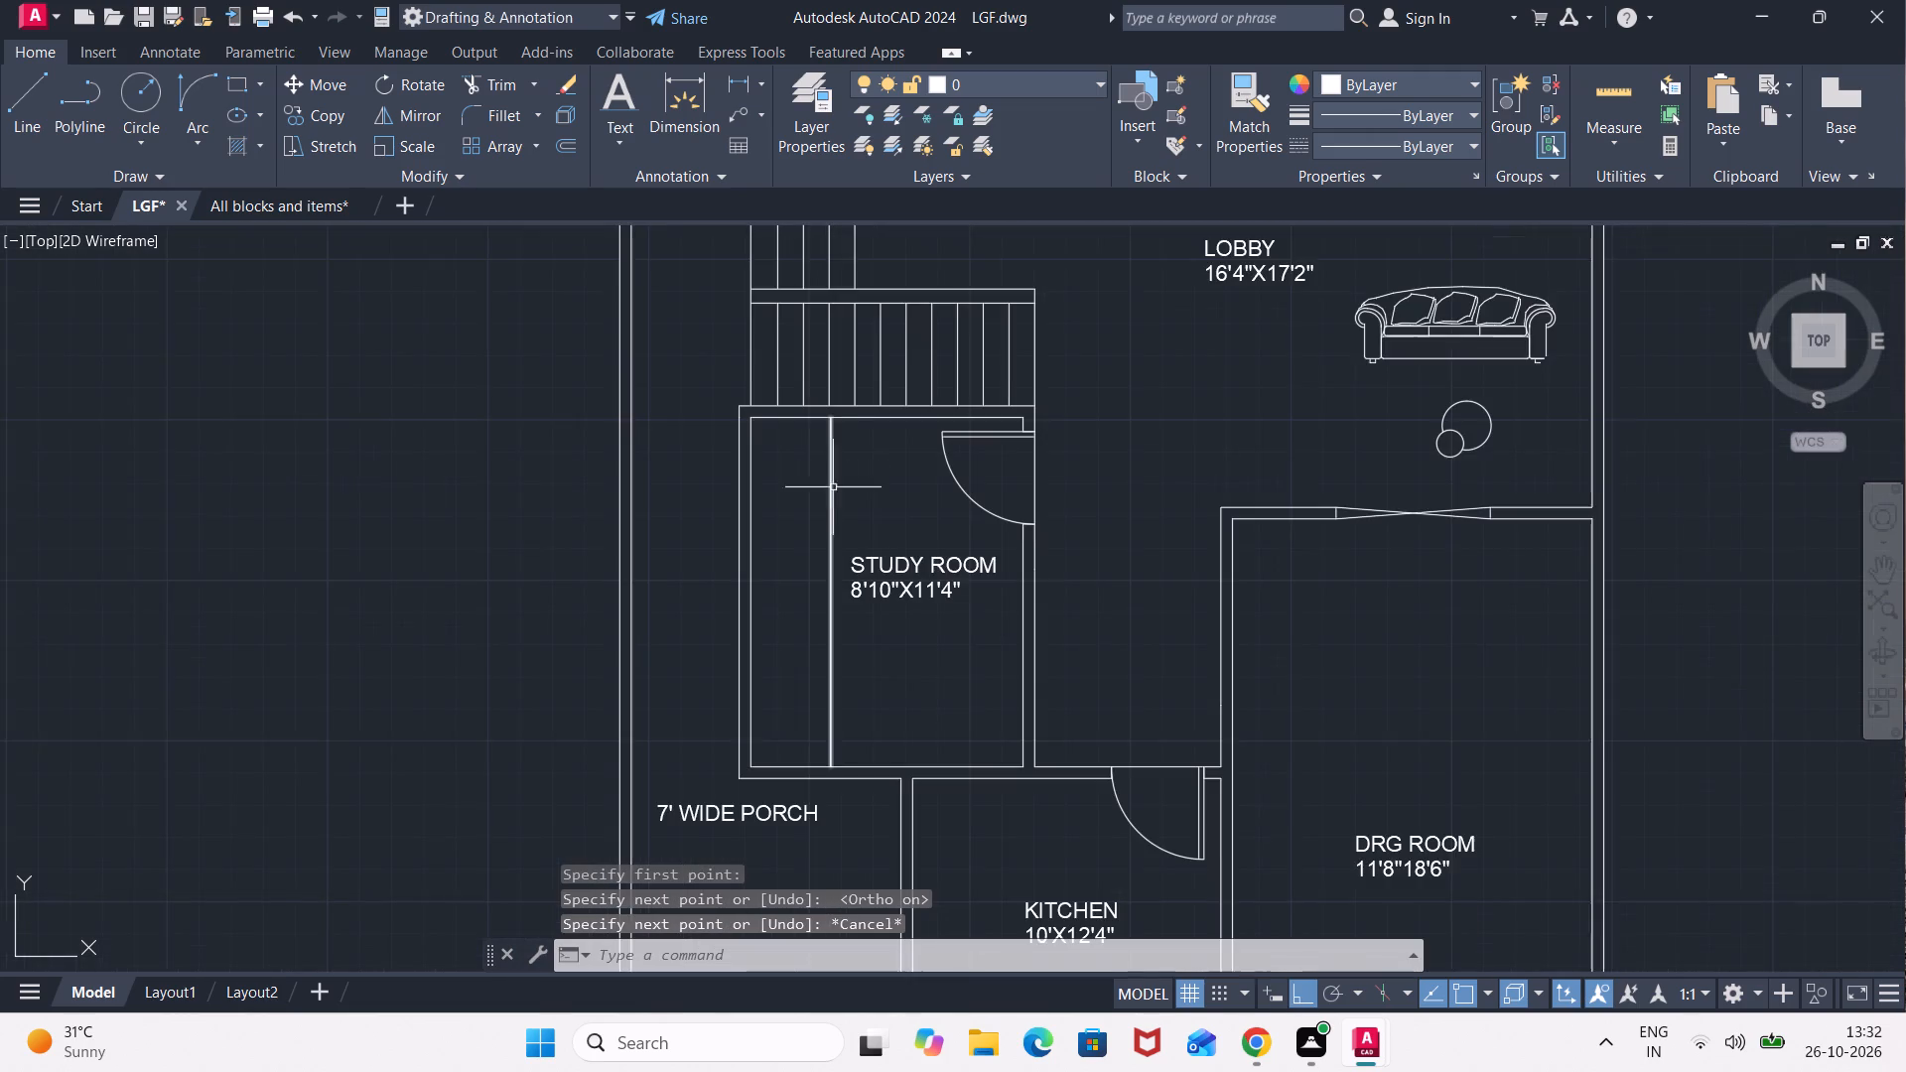
{"action": "middle_click_drag", "start_coordinate": [836, 510], "coordinate": [835, 392]}
{"action": "left_click", "coordinate": [329, 202]}
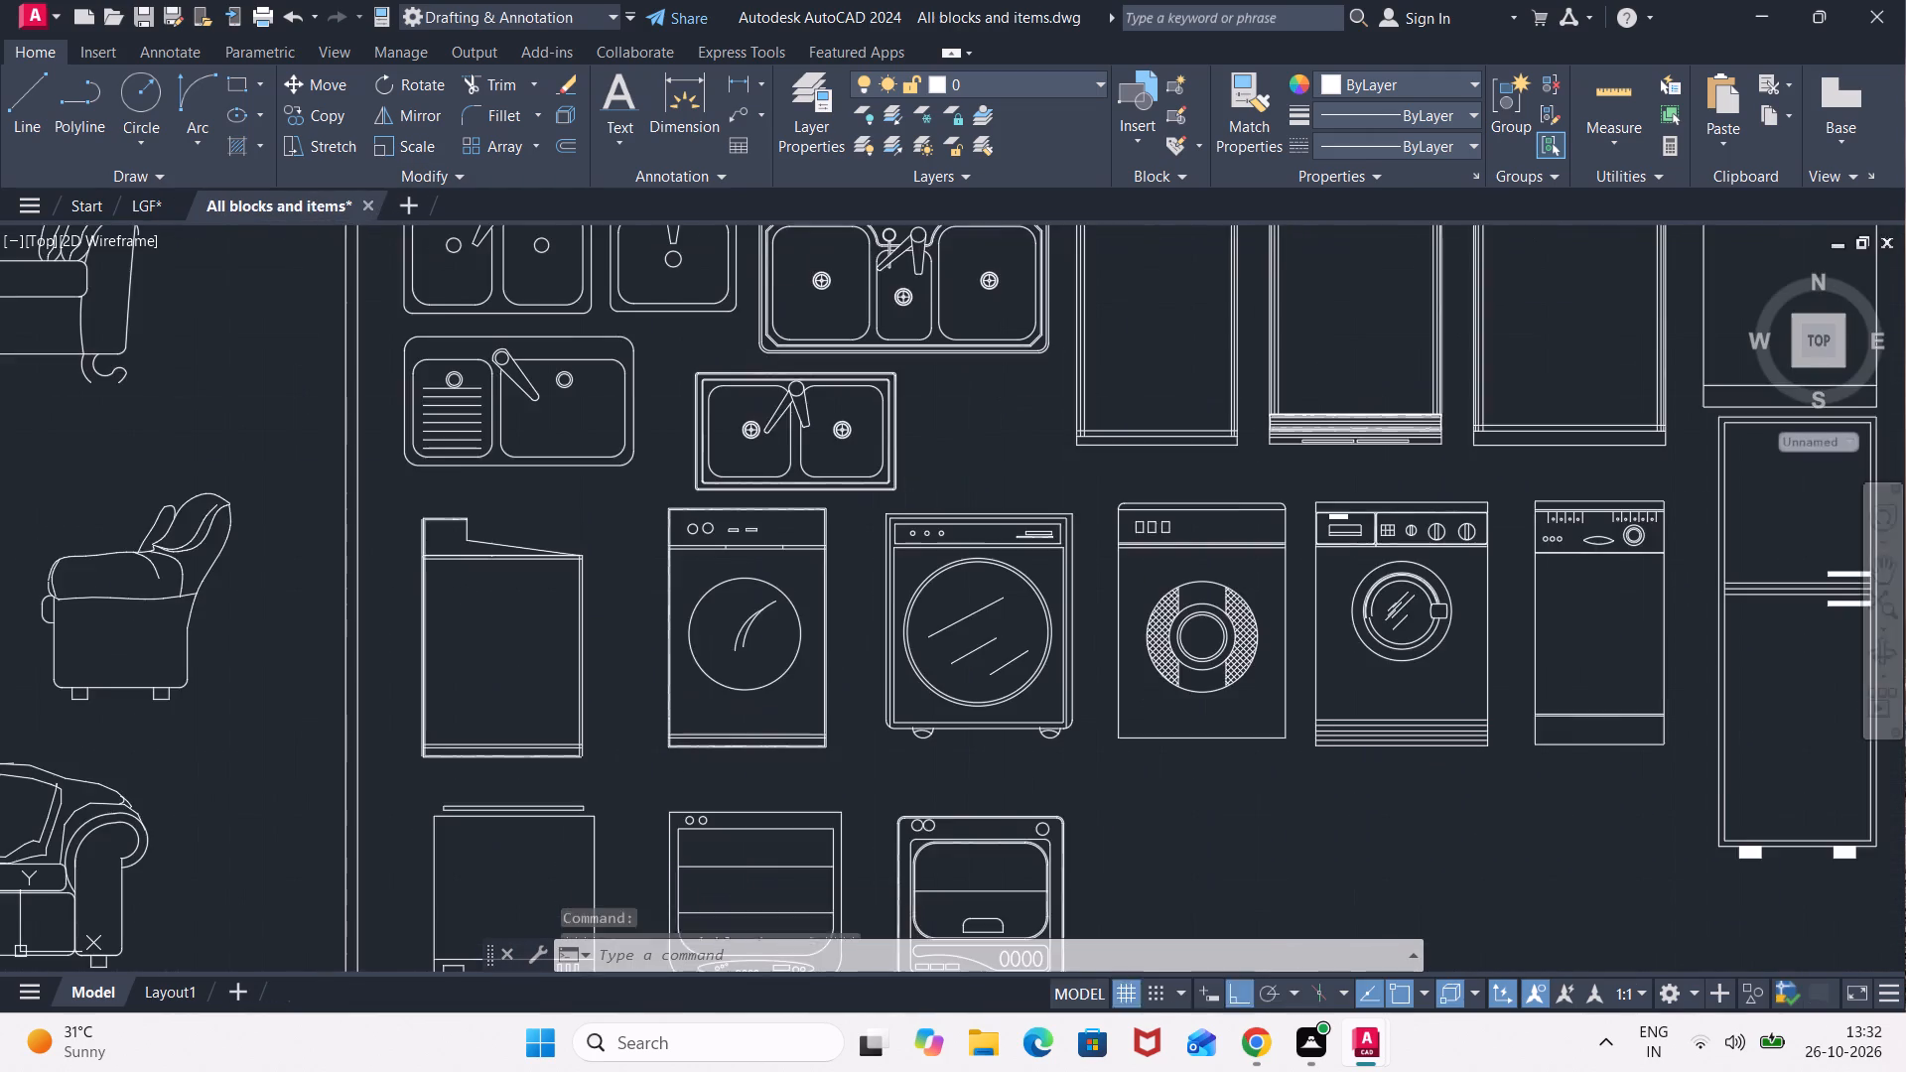
{"action": "scroll", "coordinate": [992, 390], "scroll_direction": "down", "scroll_amount": 2}
{"action": "middle_click_drag", "start_coordinate": [1140, 486], "coordinate": [1137, 456]}
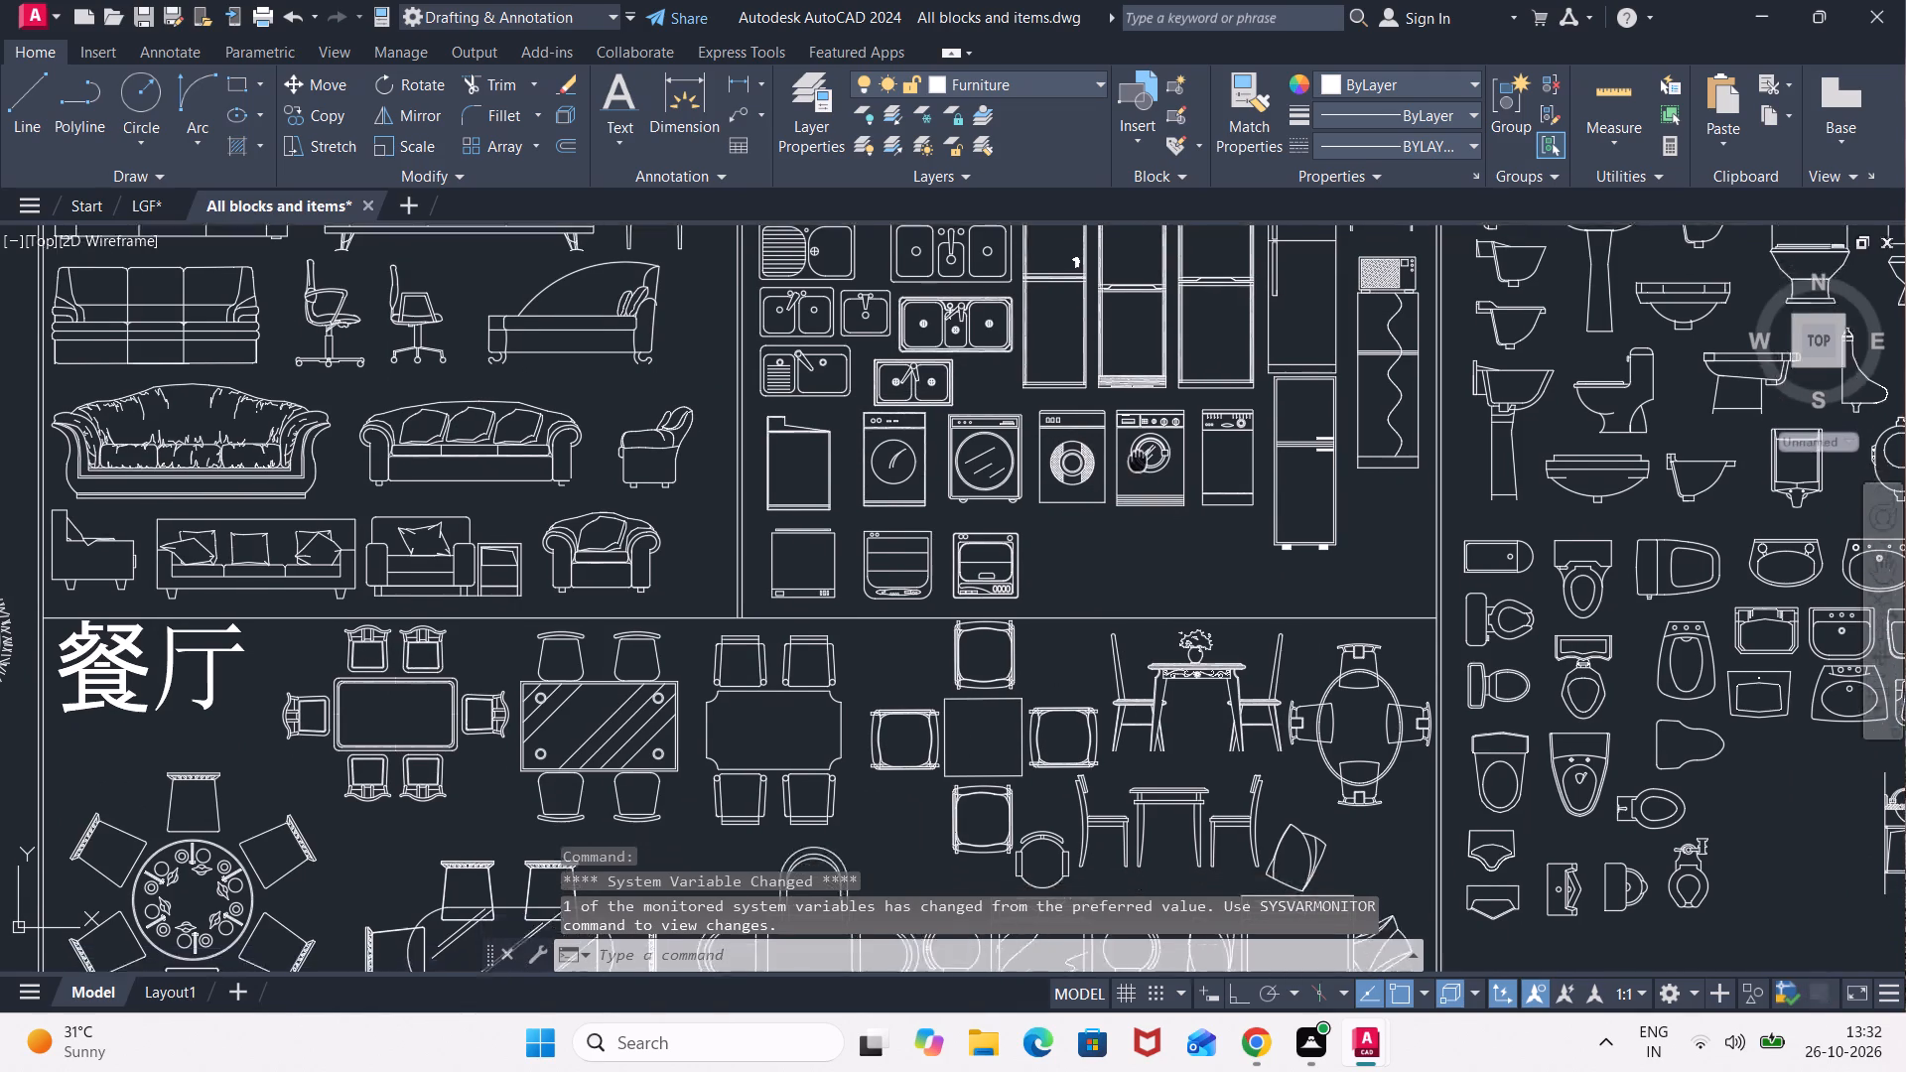
{"action": "middle_click_drag", "start_coordinate": [1137, 456], "coordinate": [1361, 657]}
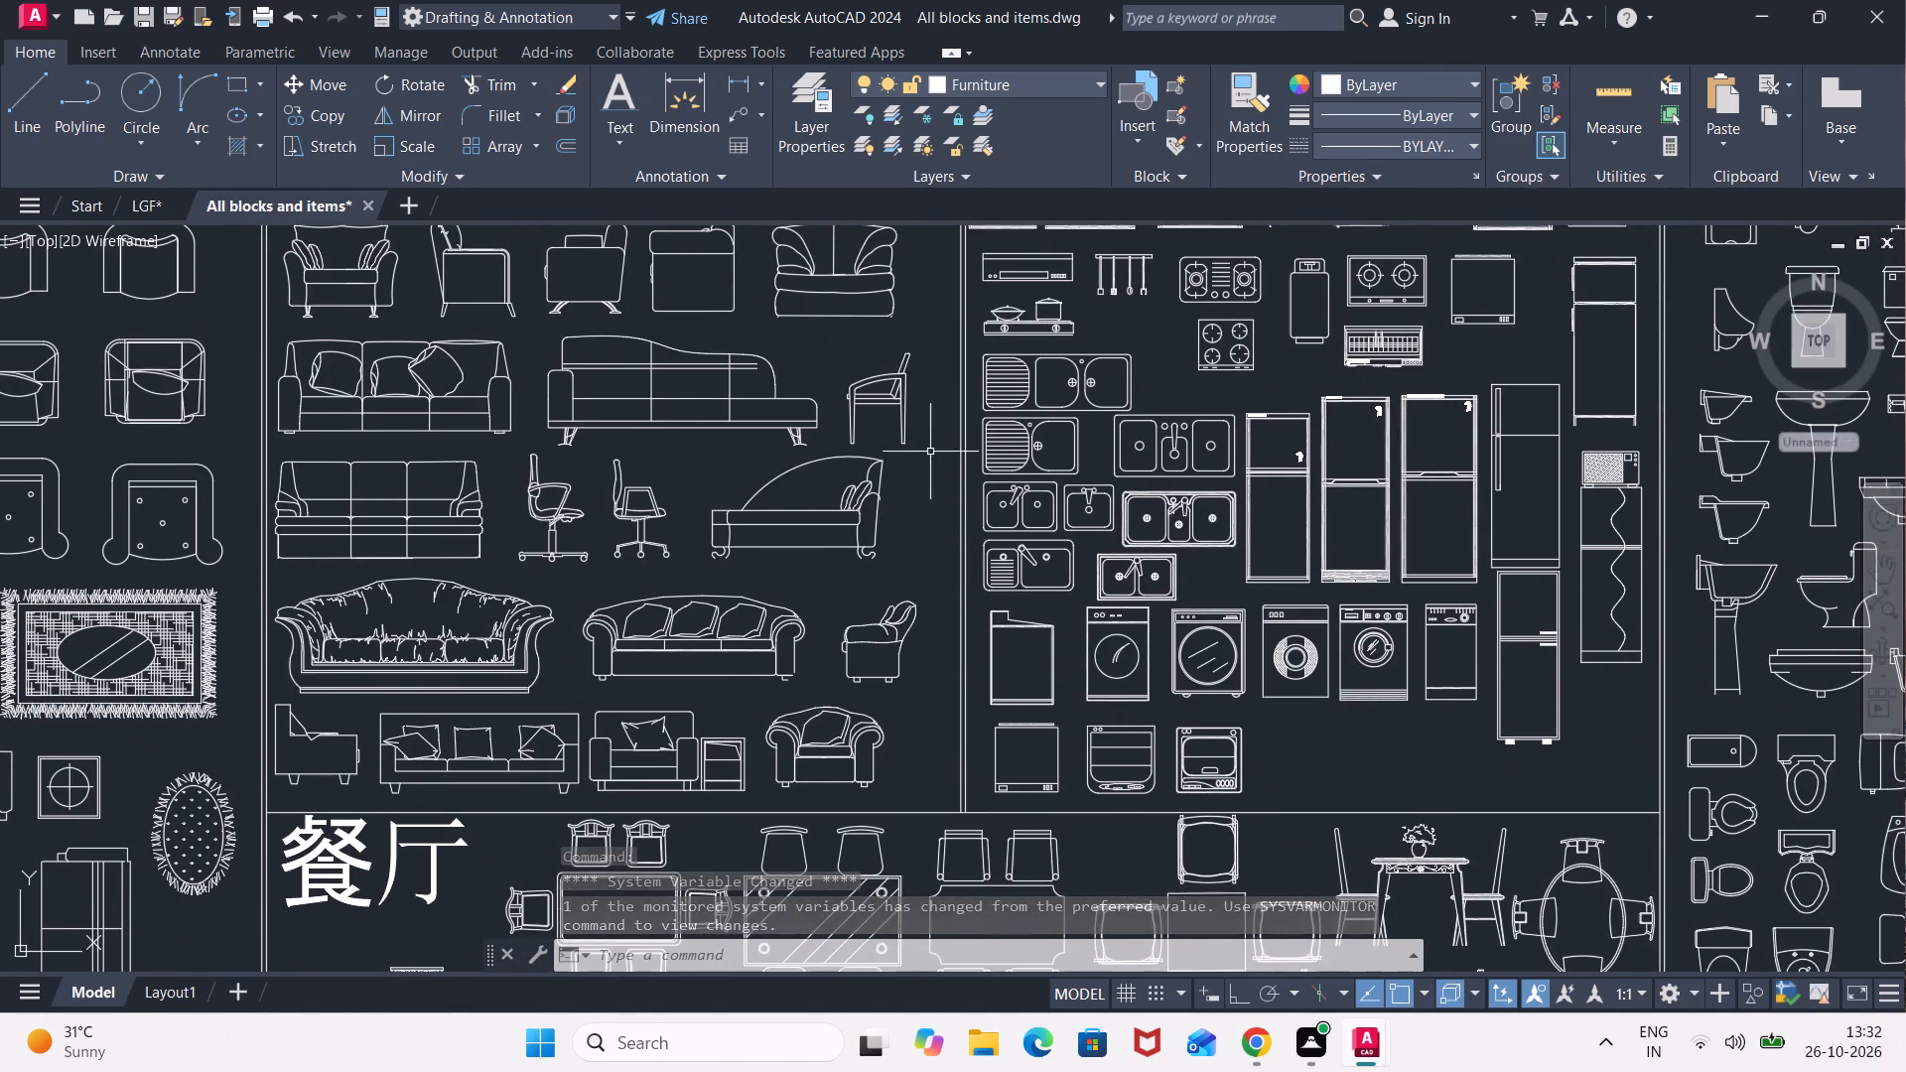
{"action": "scroll", "coordinate": [938, 417], "scroll_direction": "up", "scroll_amount": 1}
{"action": "left_click", "coordinate": [926, 299]}
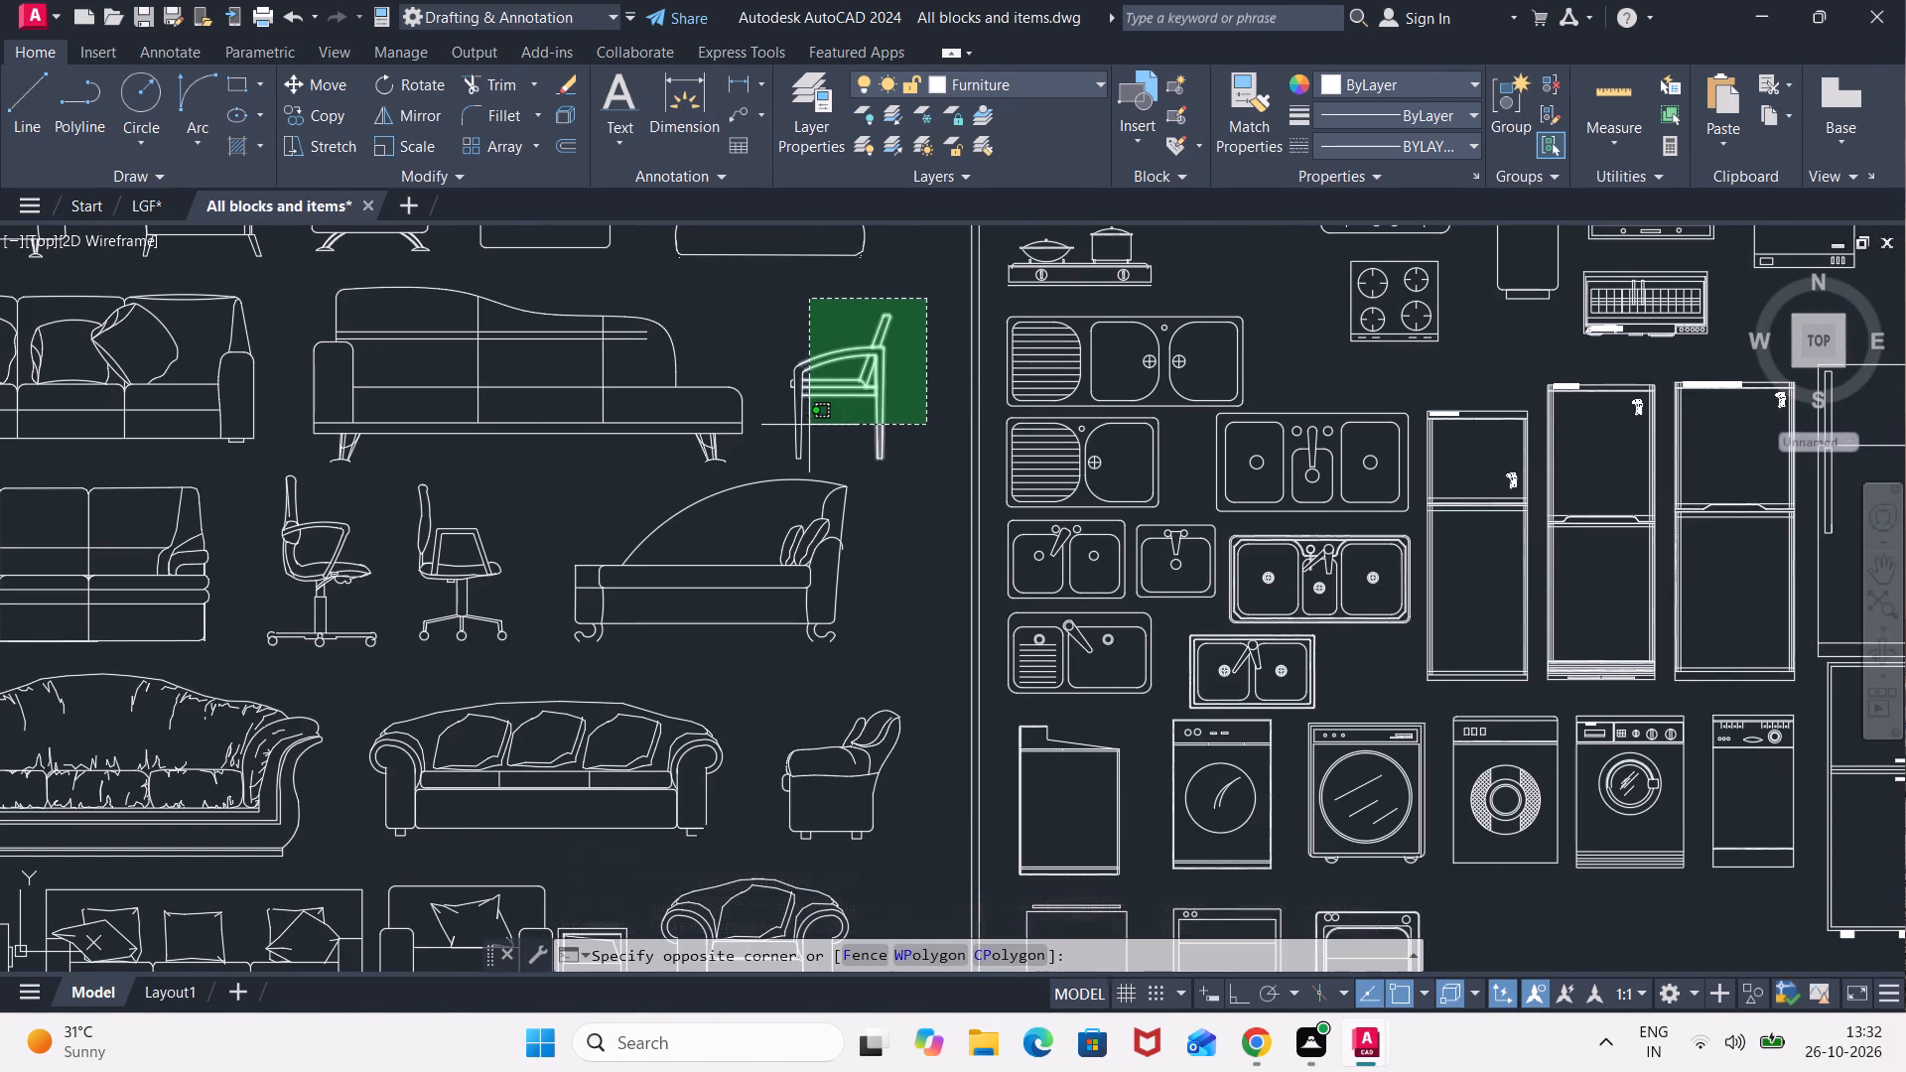
{"action": "left_click", "coordinate": [783, 461]}
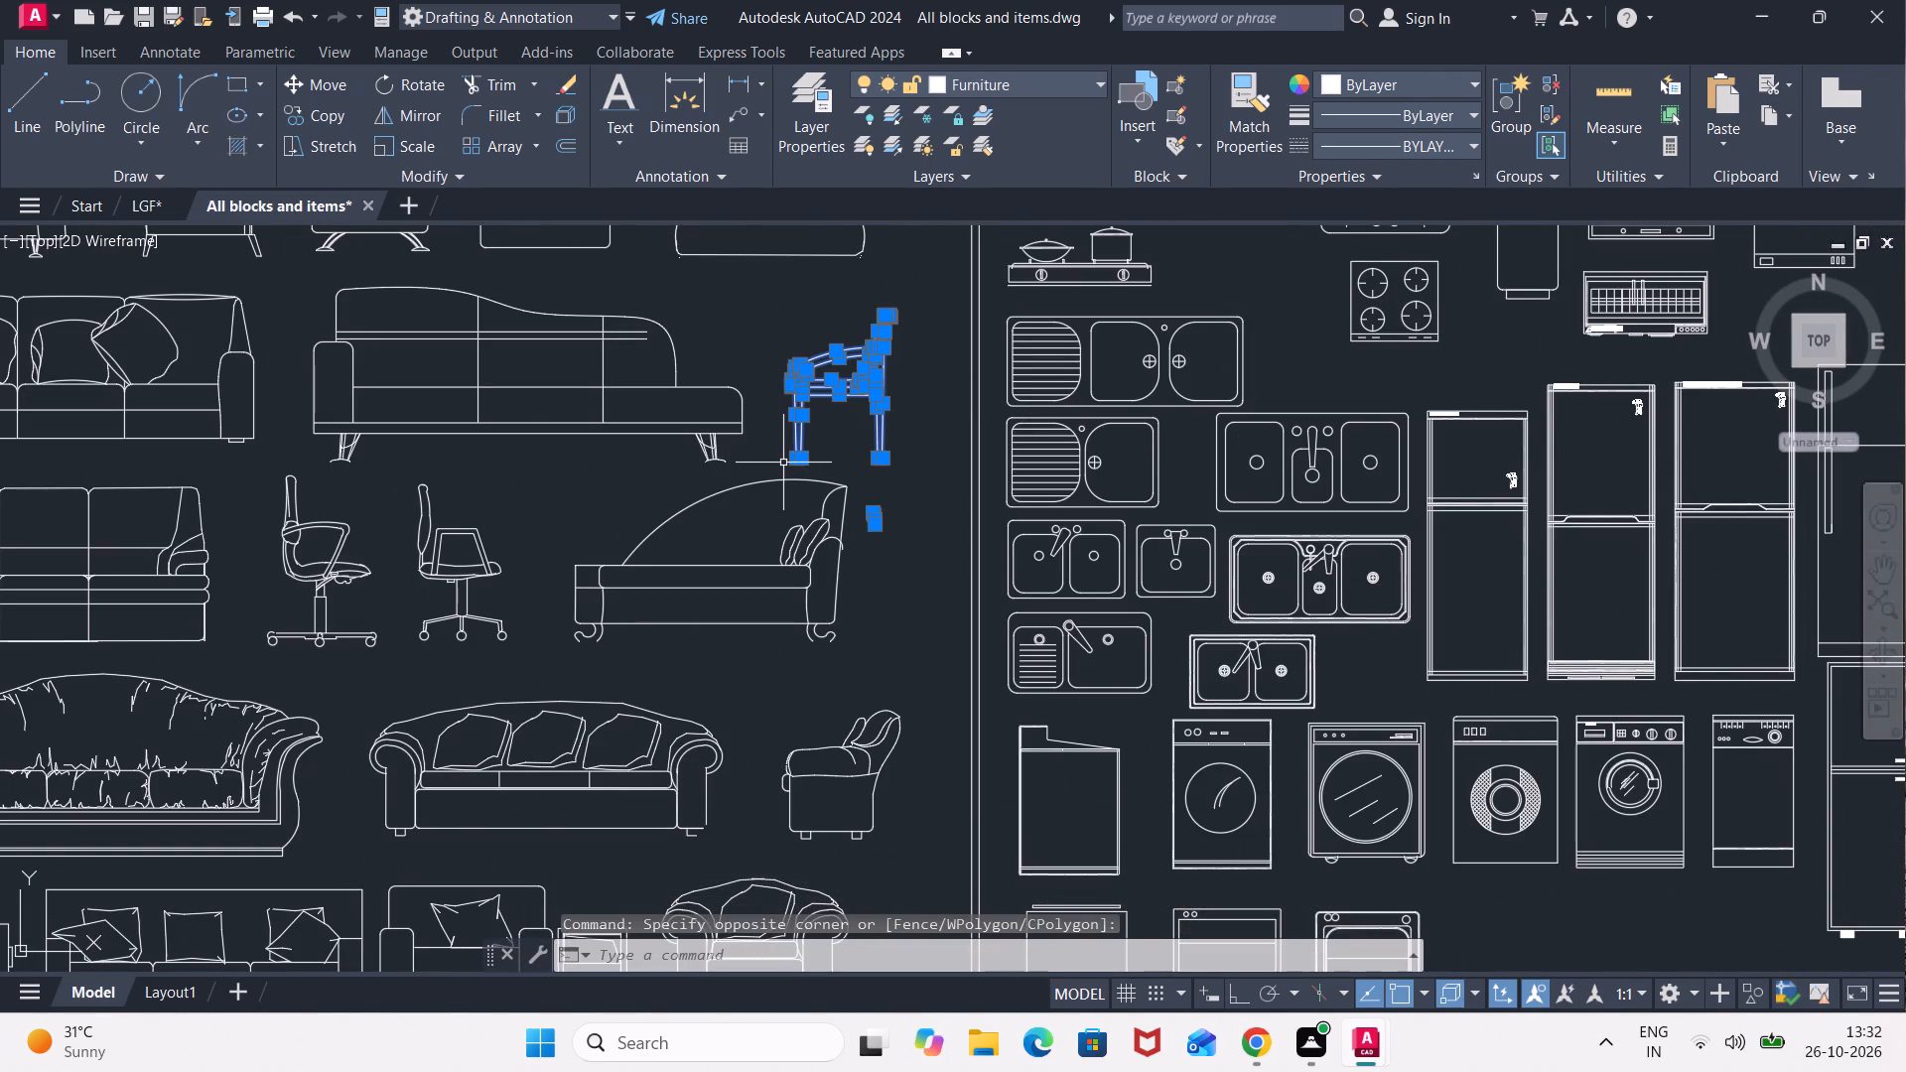
{"action": "key", "text": "ctrl+c"}
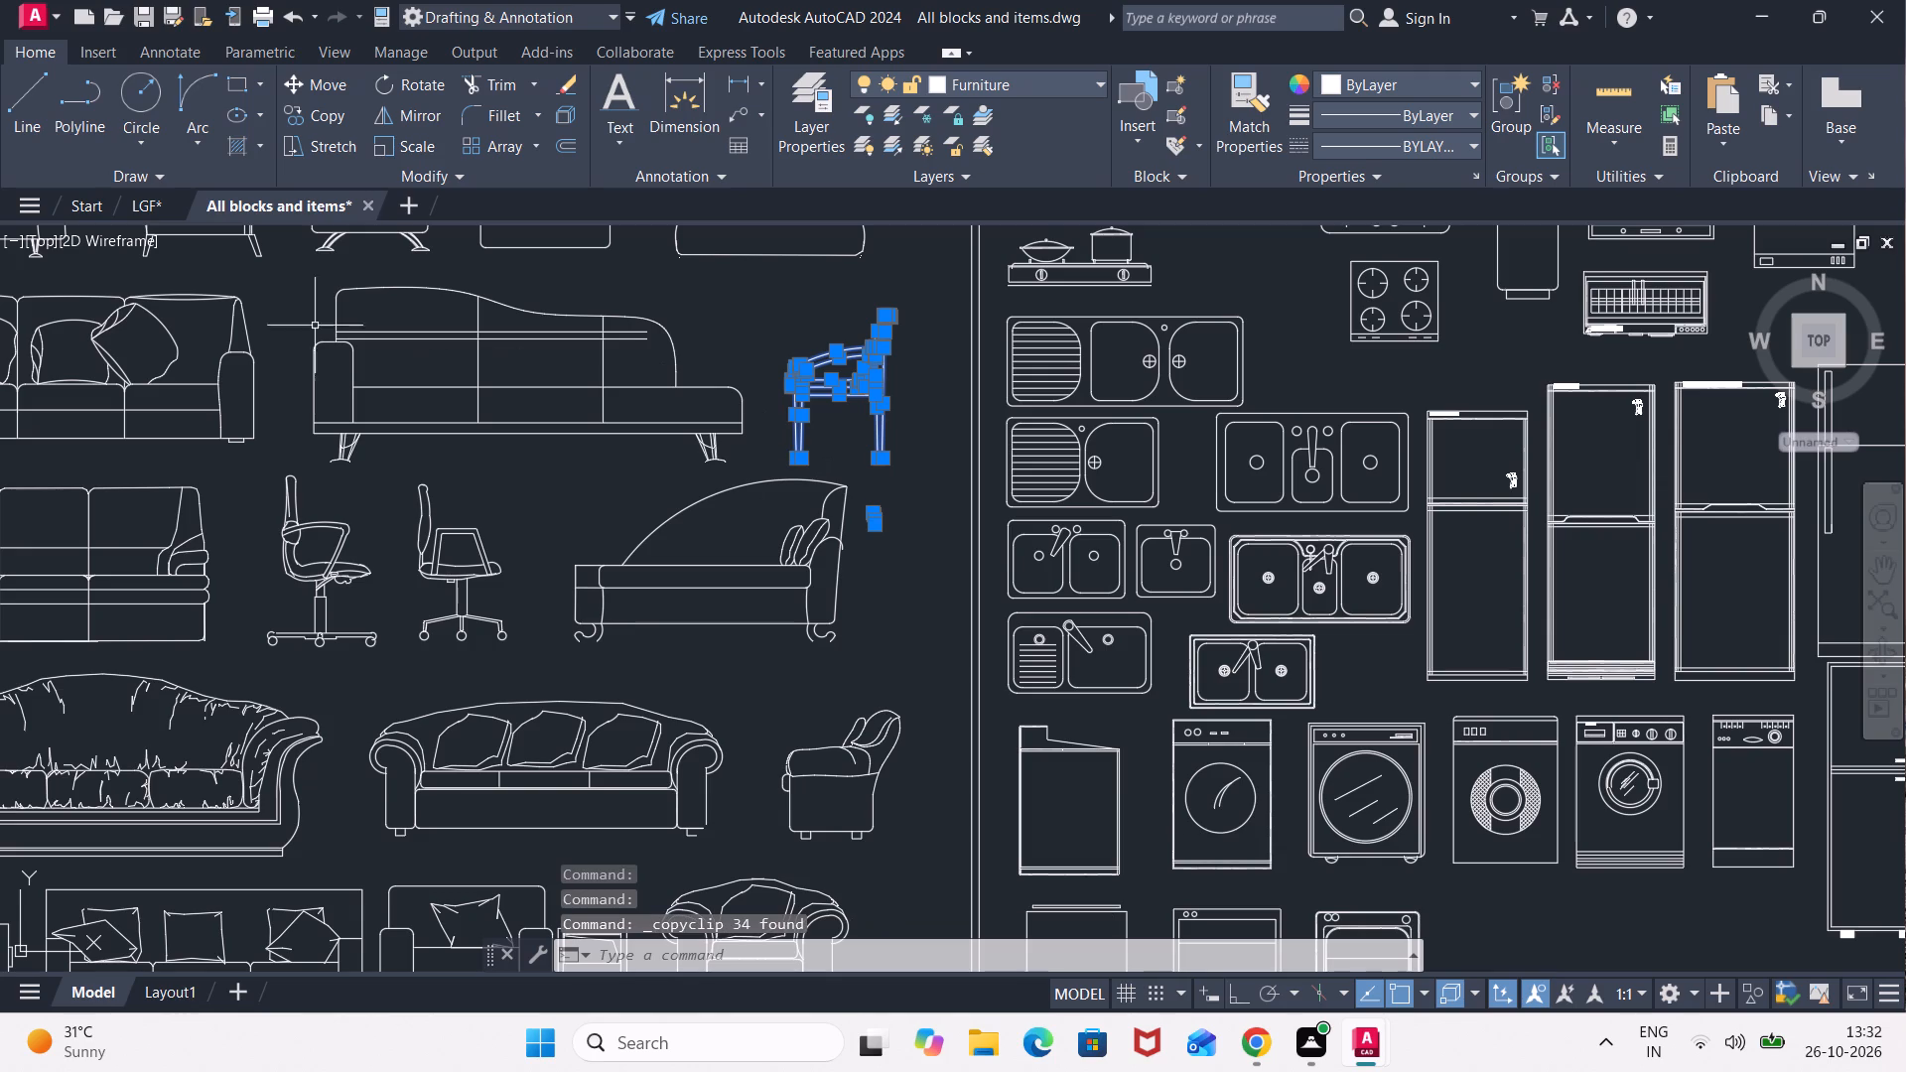
{"action": "left_click", "coordinate": [156, 207]}
Paste three copies of the side-view chair in the STUDY ROOM, spaced along the desk line on its door side.
{"action": "scroll", "coordinate": [422, 551], "scroll_direction": "down", "scroll_amount": 1}
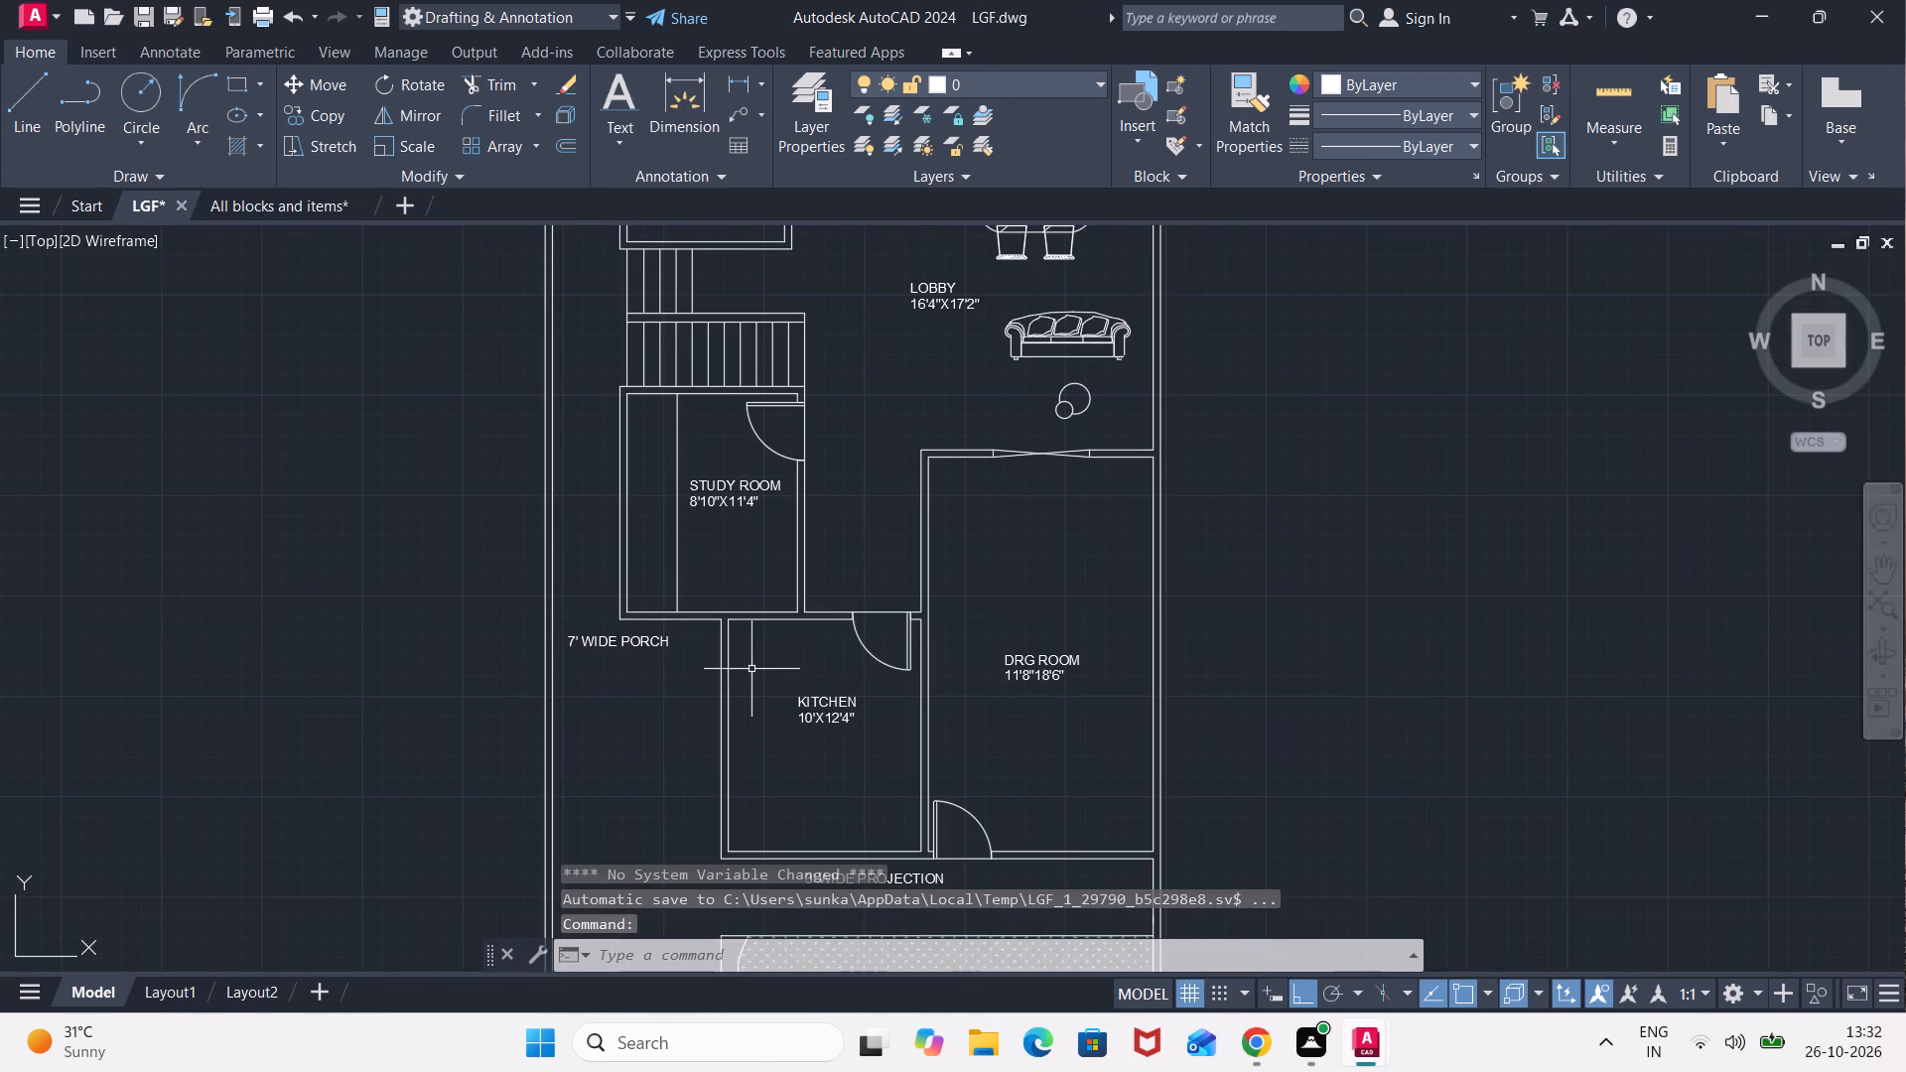
{"action": "middle_click_drag", "start_coordinate": [749, 668], "coordinate": [590, 532]}
{"action": "middle_click_drag", "start_coordinate": [538, 410], "coordinate": [559, 459]}
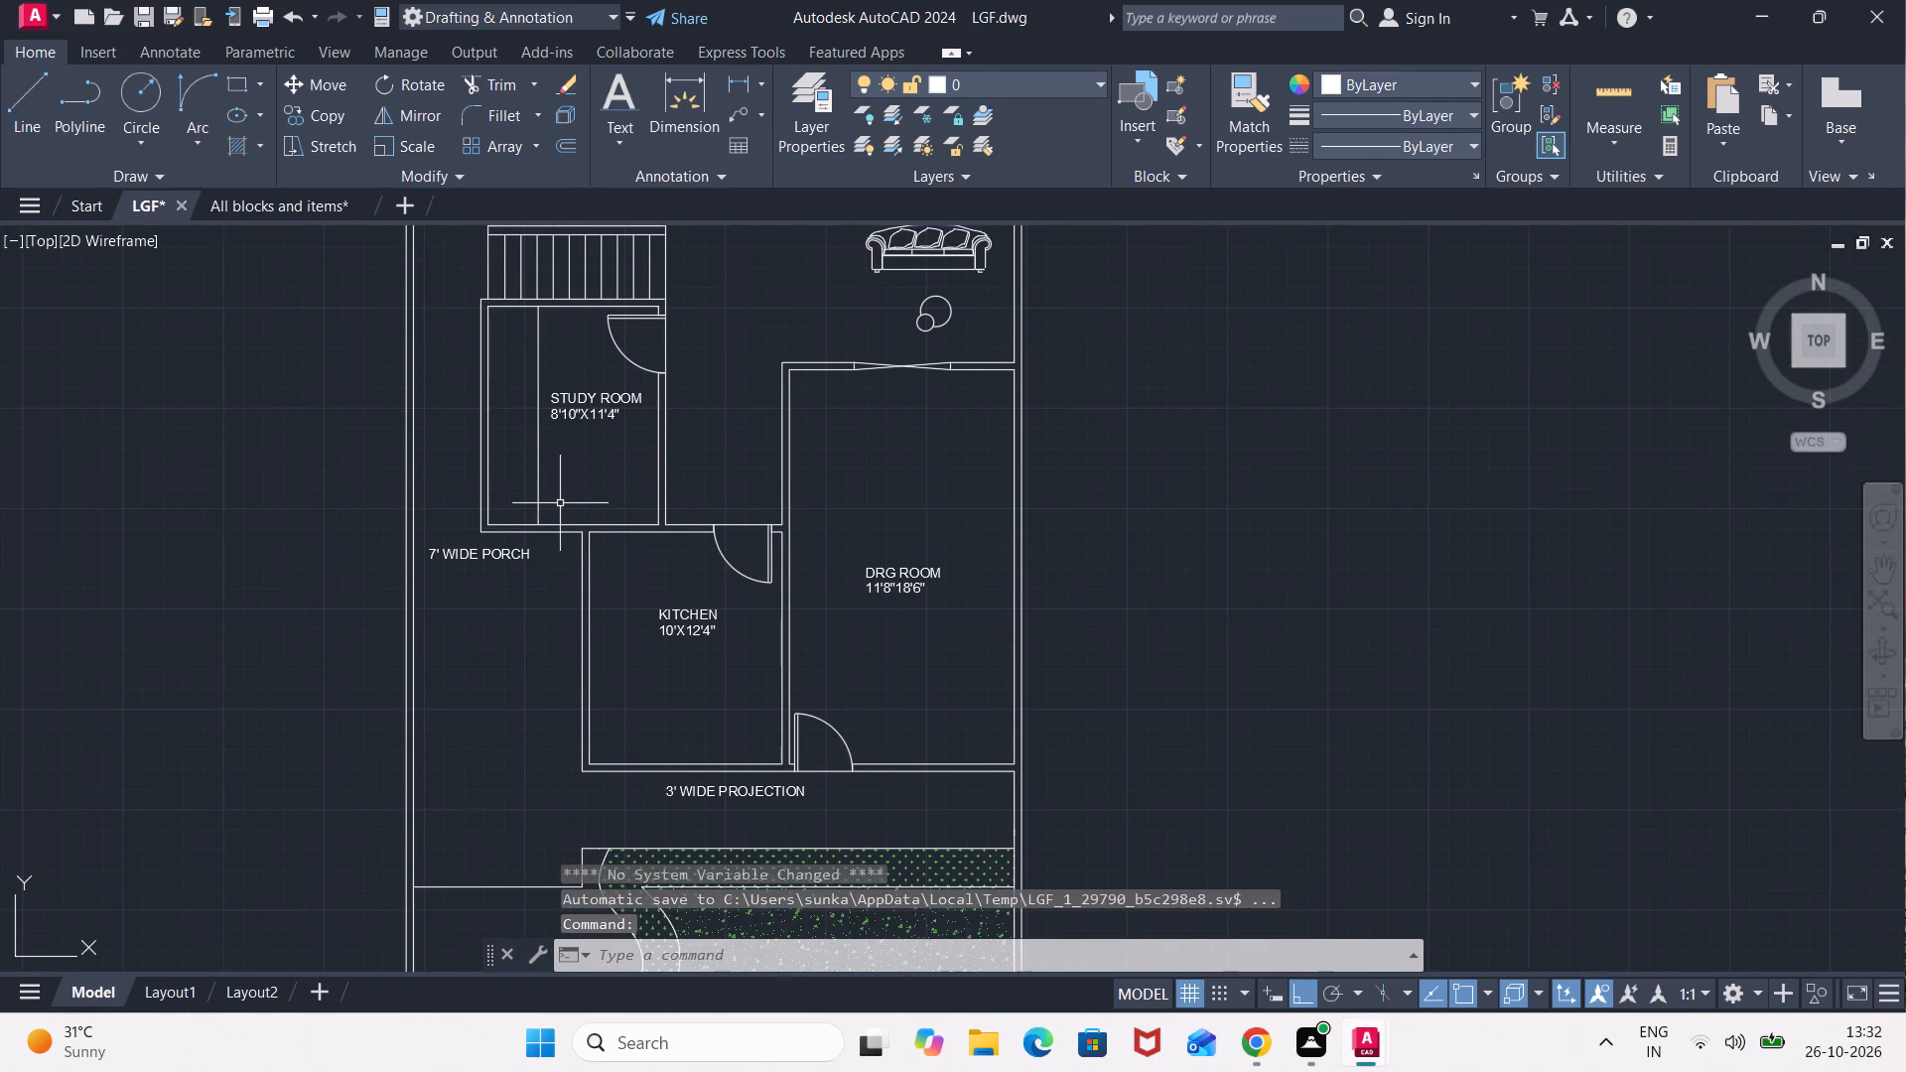
{"action": "scroll", "coordinate": [561, 503], "scroll_direction": "up", "scroll_amount": 2}
{"action": "left_click", "coordinate": [538, 512]}
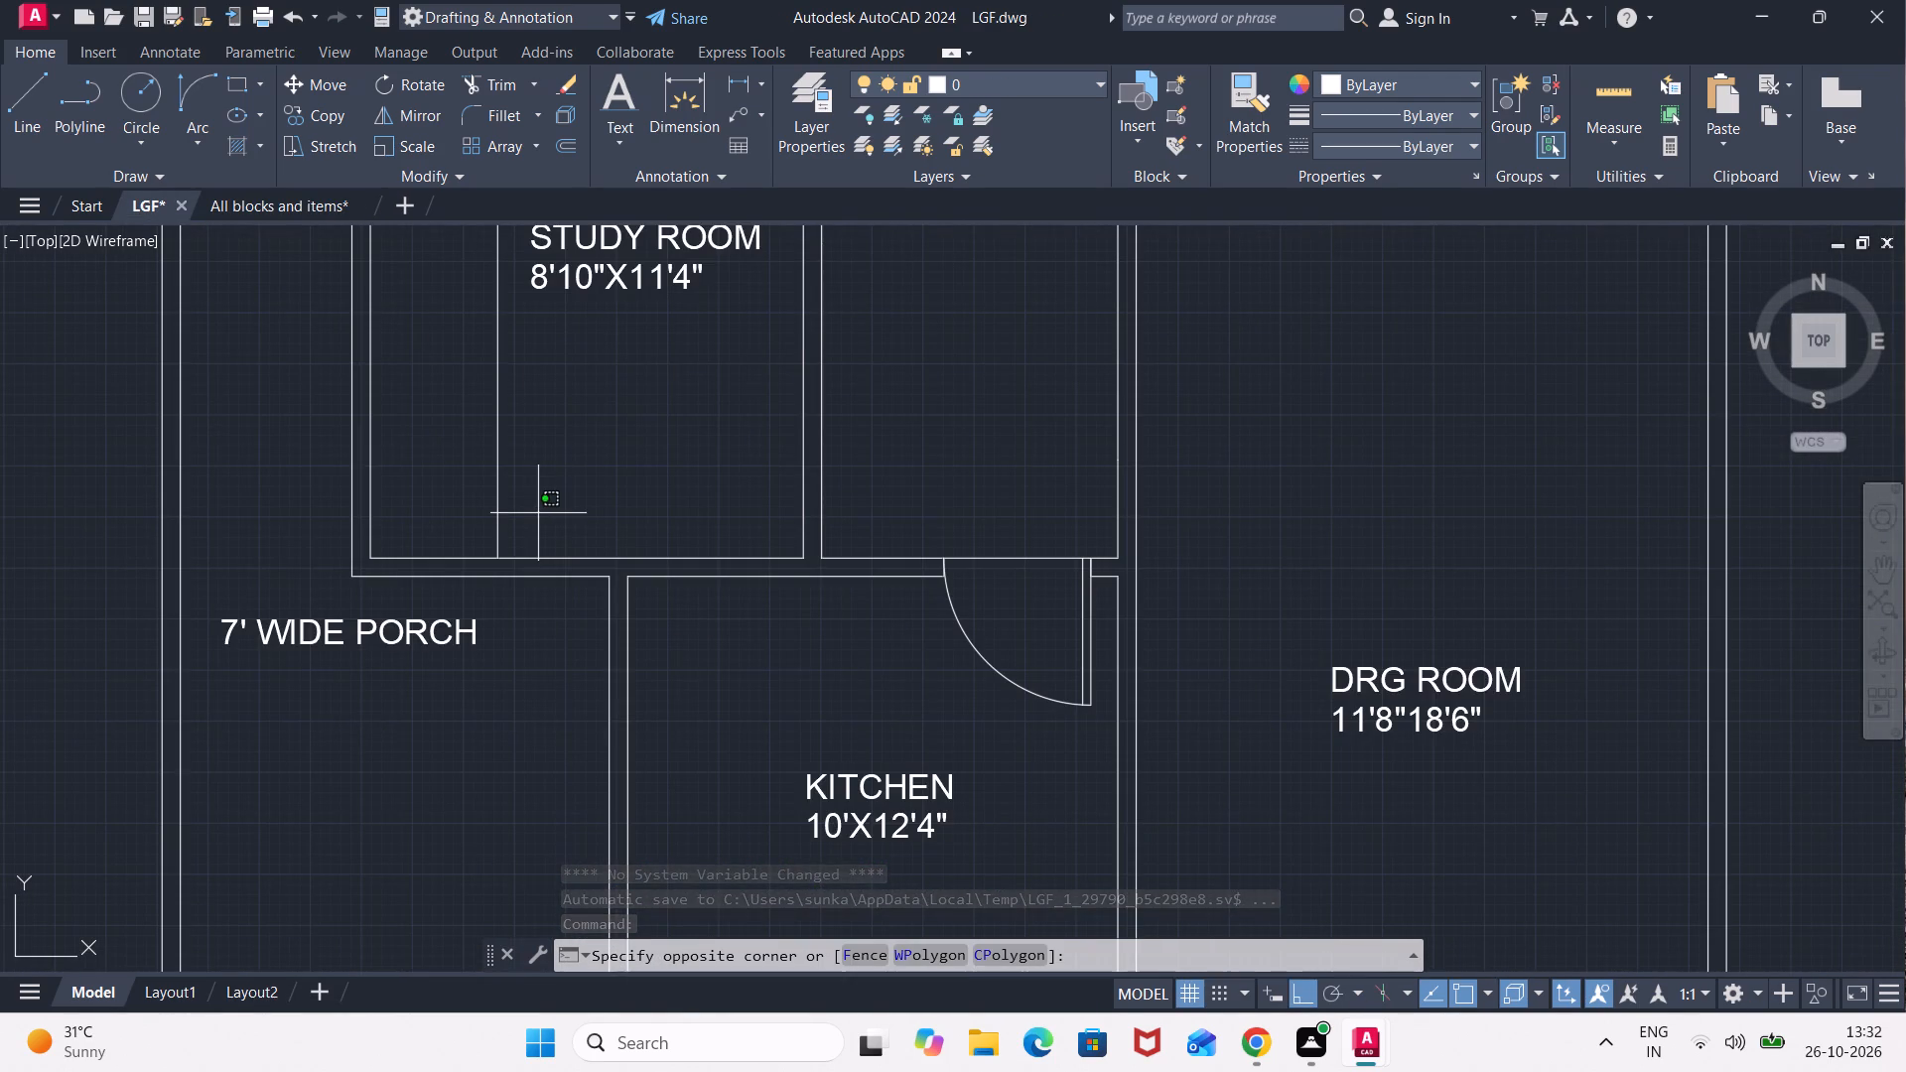
{"action": "key", "text": "ctrl+v"}
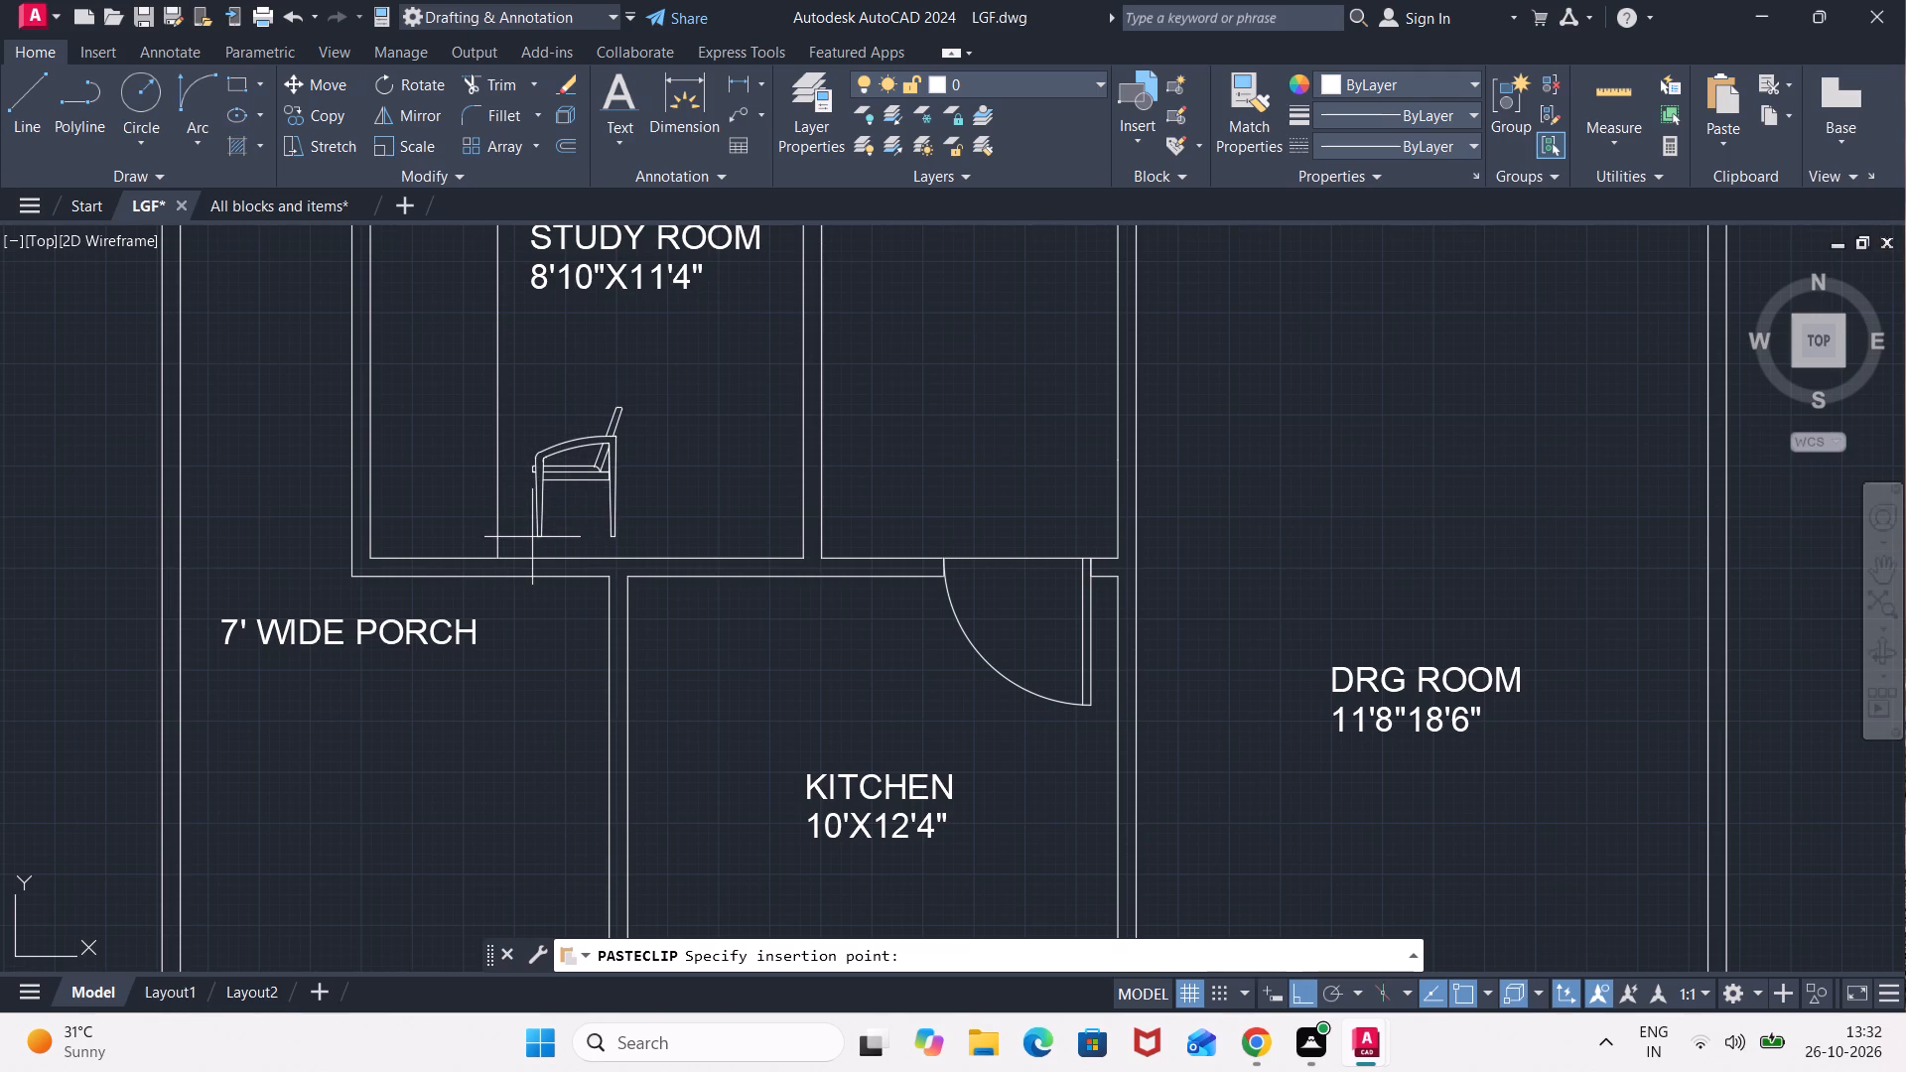
{"action": "left_click", "coordinate": [523, 544]}
{"action": "middle_click_drag", "start_coordinate": [564, 405], "coordinate": [556, 546]}
{"action": "key", "text": "ctrl+v"}
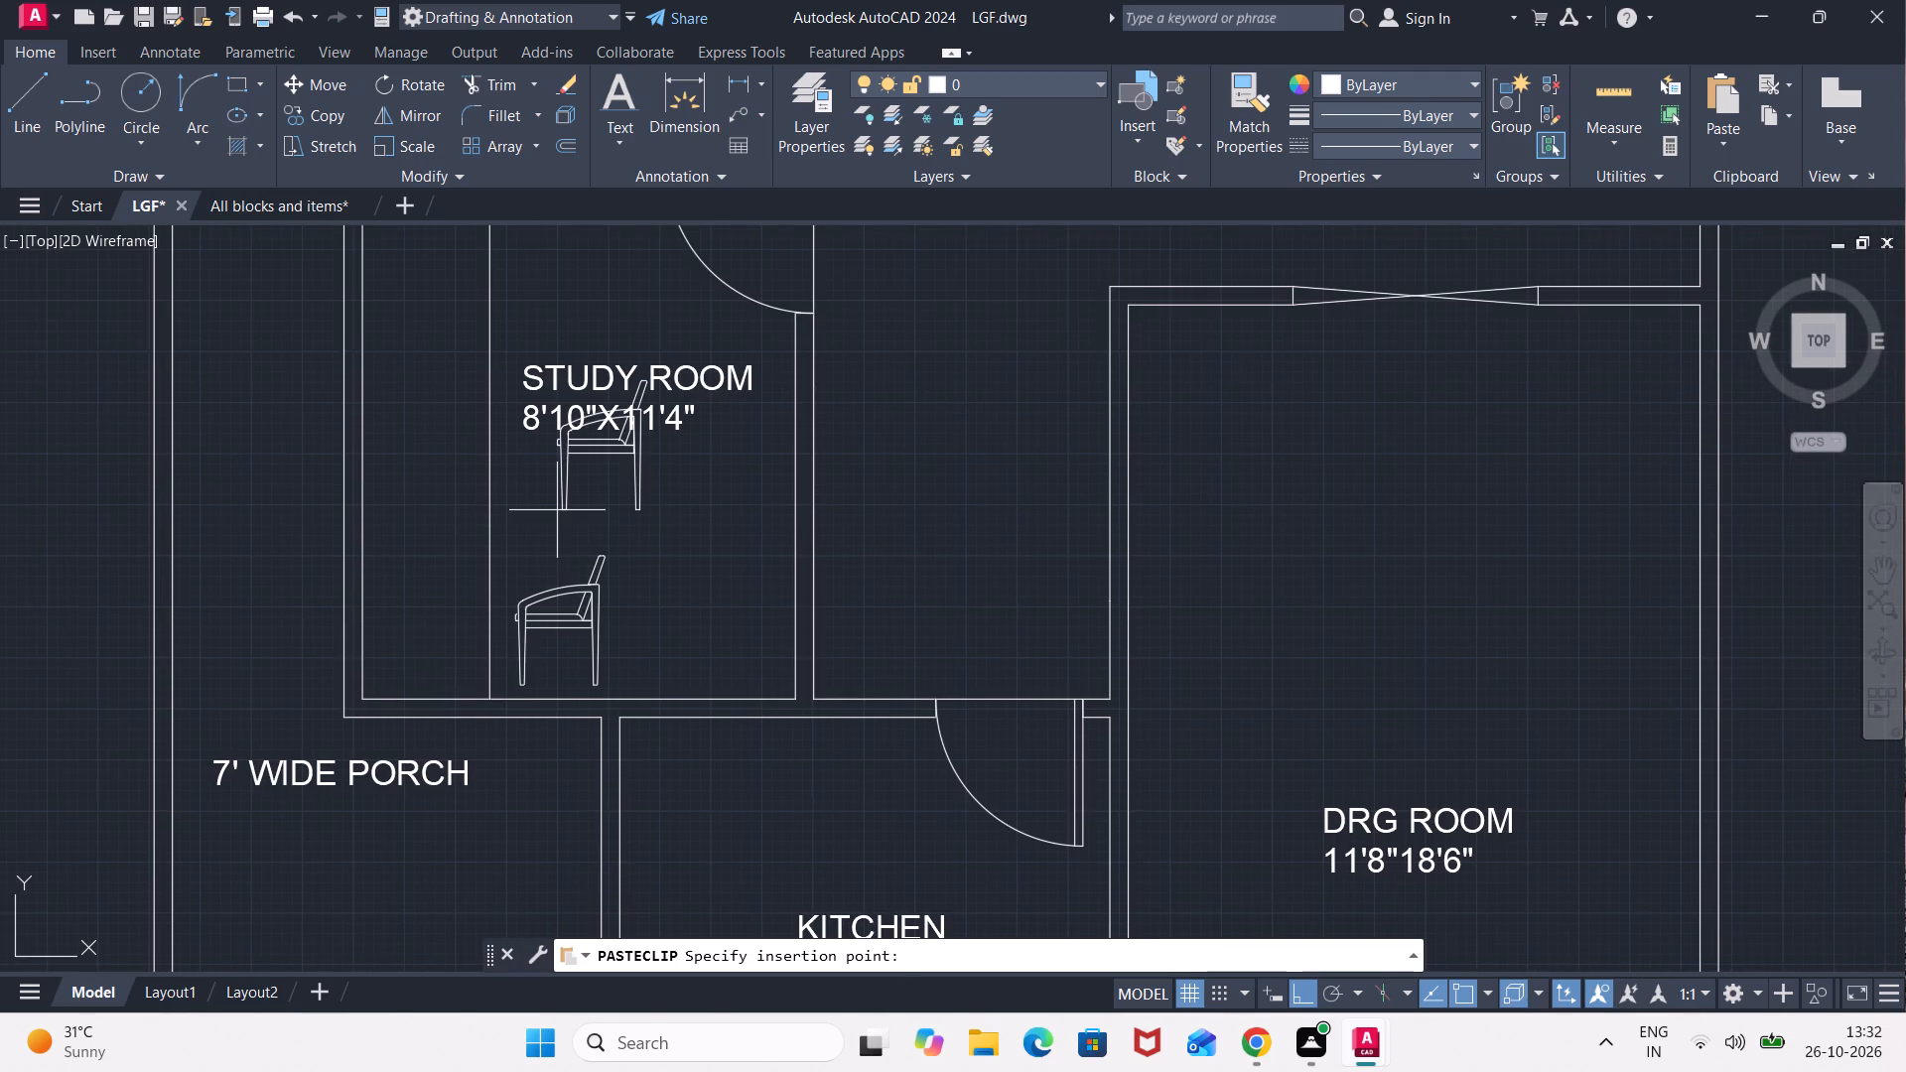
{"action": "left_click", "coordinate": [532, 504]}
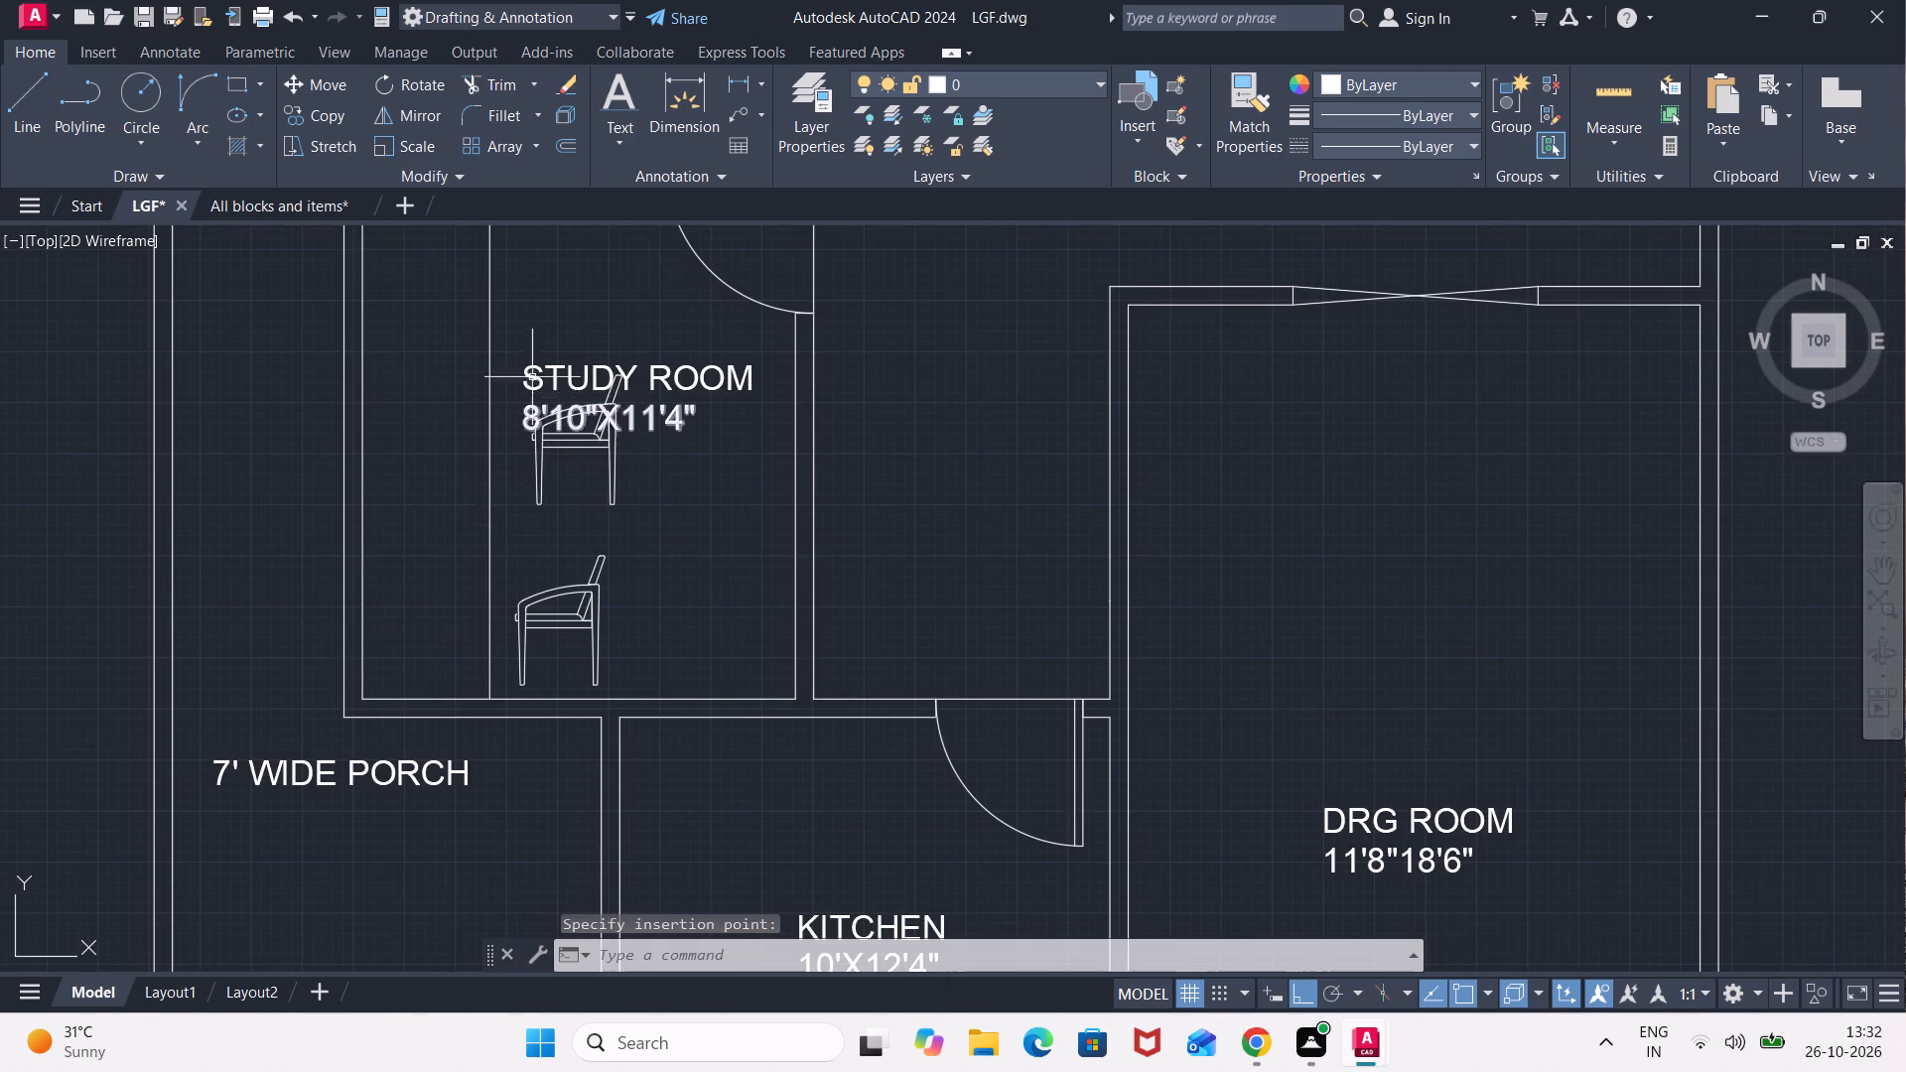
{"action": "middle_click_drag", "start_coordinate": [565, 318], "coordinate": [573, 518]}
{"action": "key", "text": "ctrl+v"}
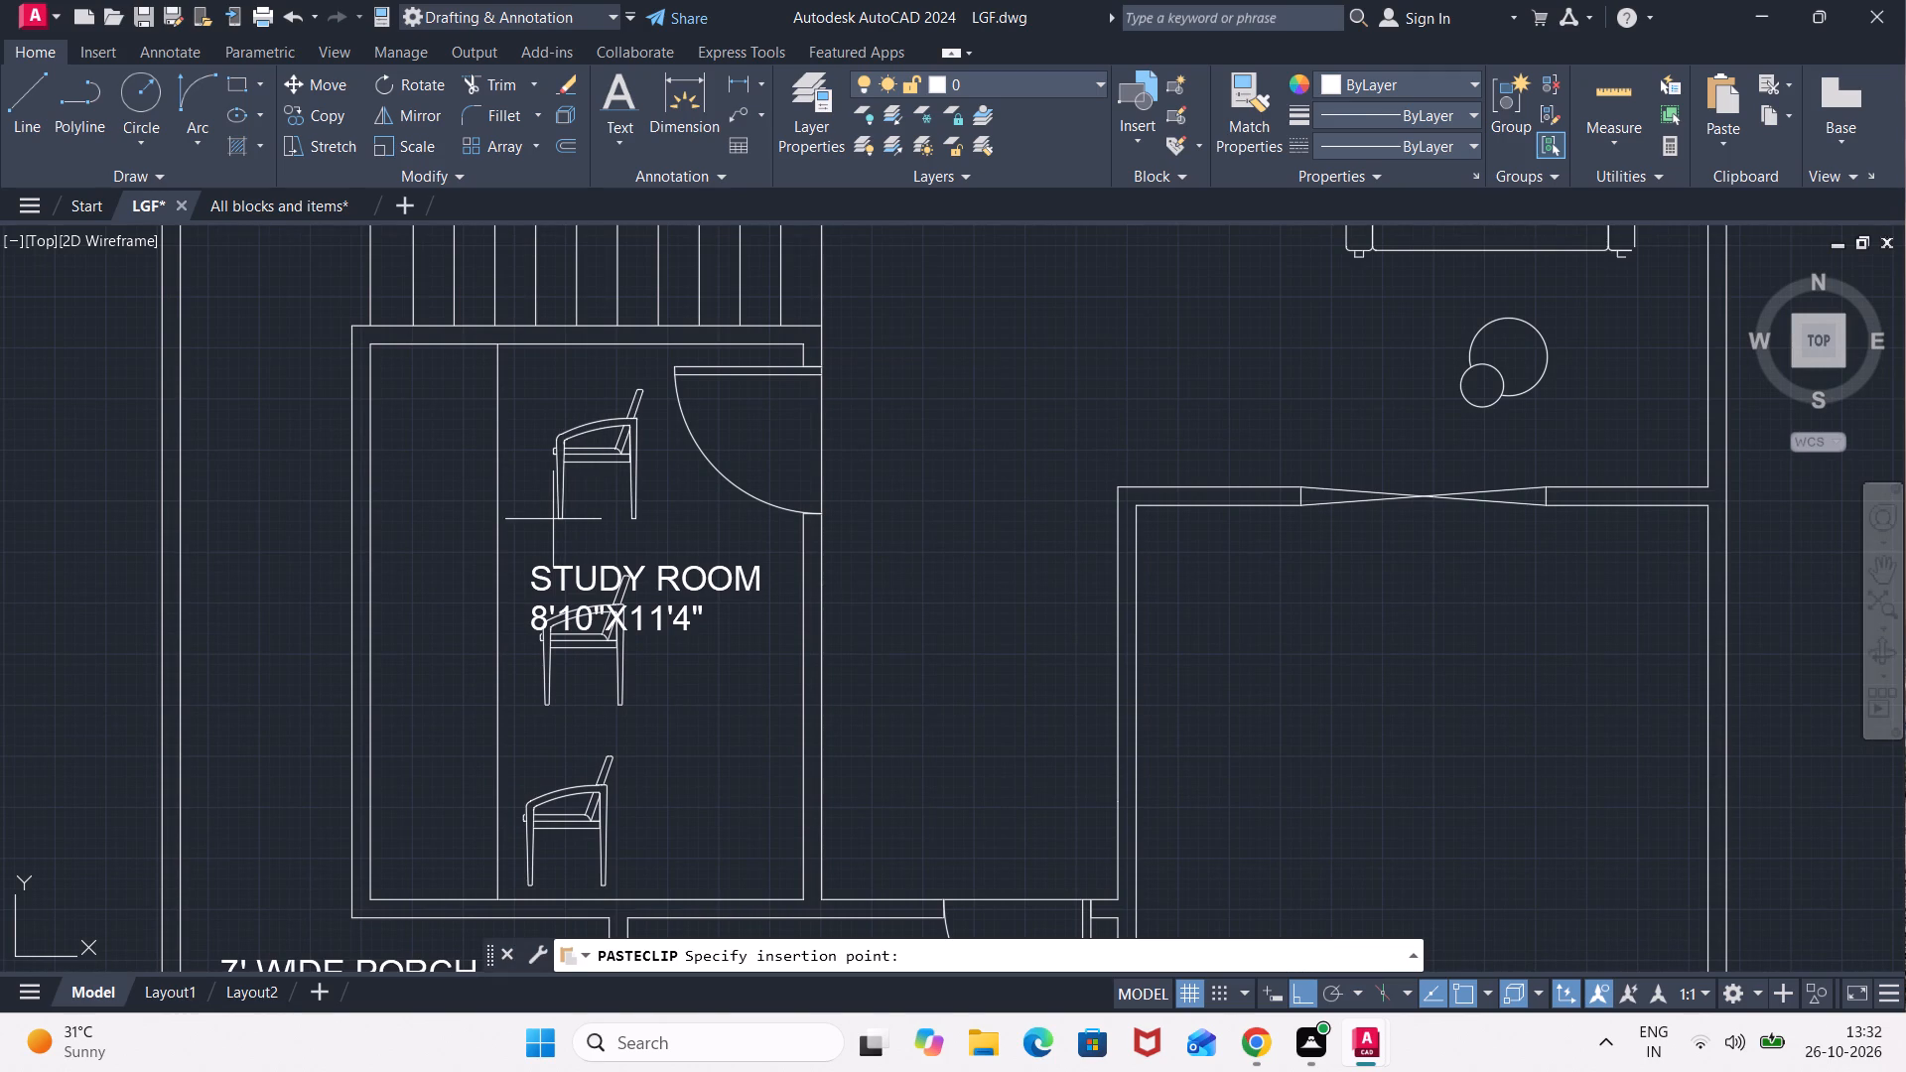
{"action": "left_click", "coordinate": [542, 511]}
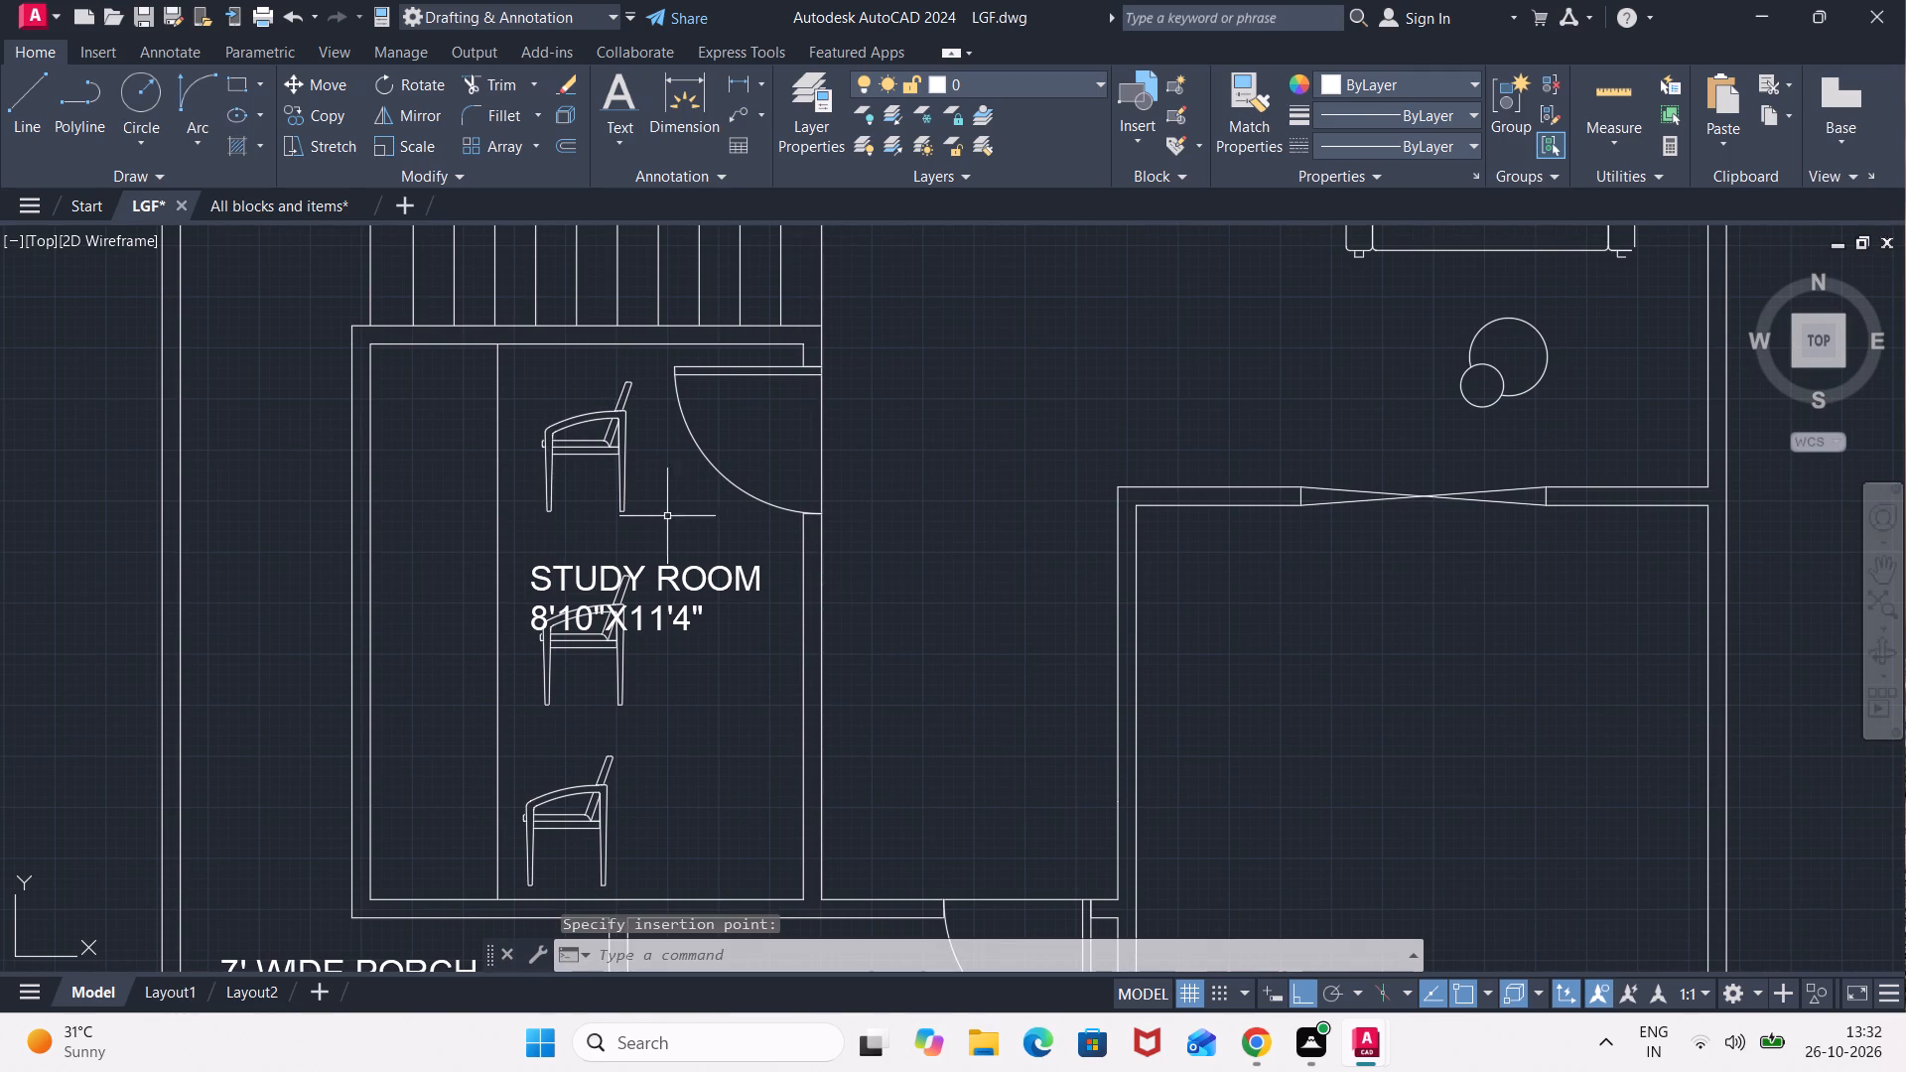
Draw an L-shaped counter line in the 10'X12'4" KITCHEN, from the study-side wall parallel to the porch wall, turning to the DRG ROOM wall.
{"action": "scroll", "coordinate": [834, 632], "scroll_direction": "down", "scroll_amount": 1}
{"action": "middle_click_drag", "start_coordinate": [825, 663], "coordinate": [838, 496]}
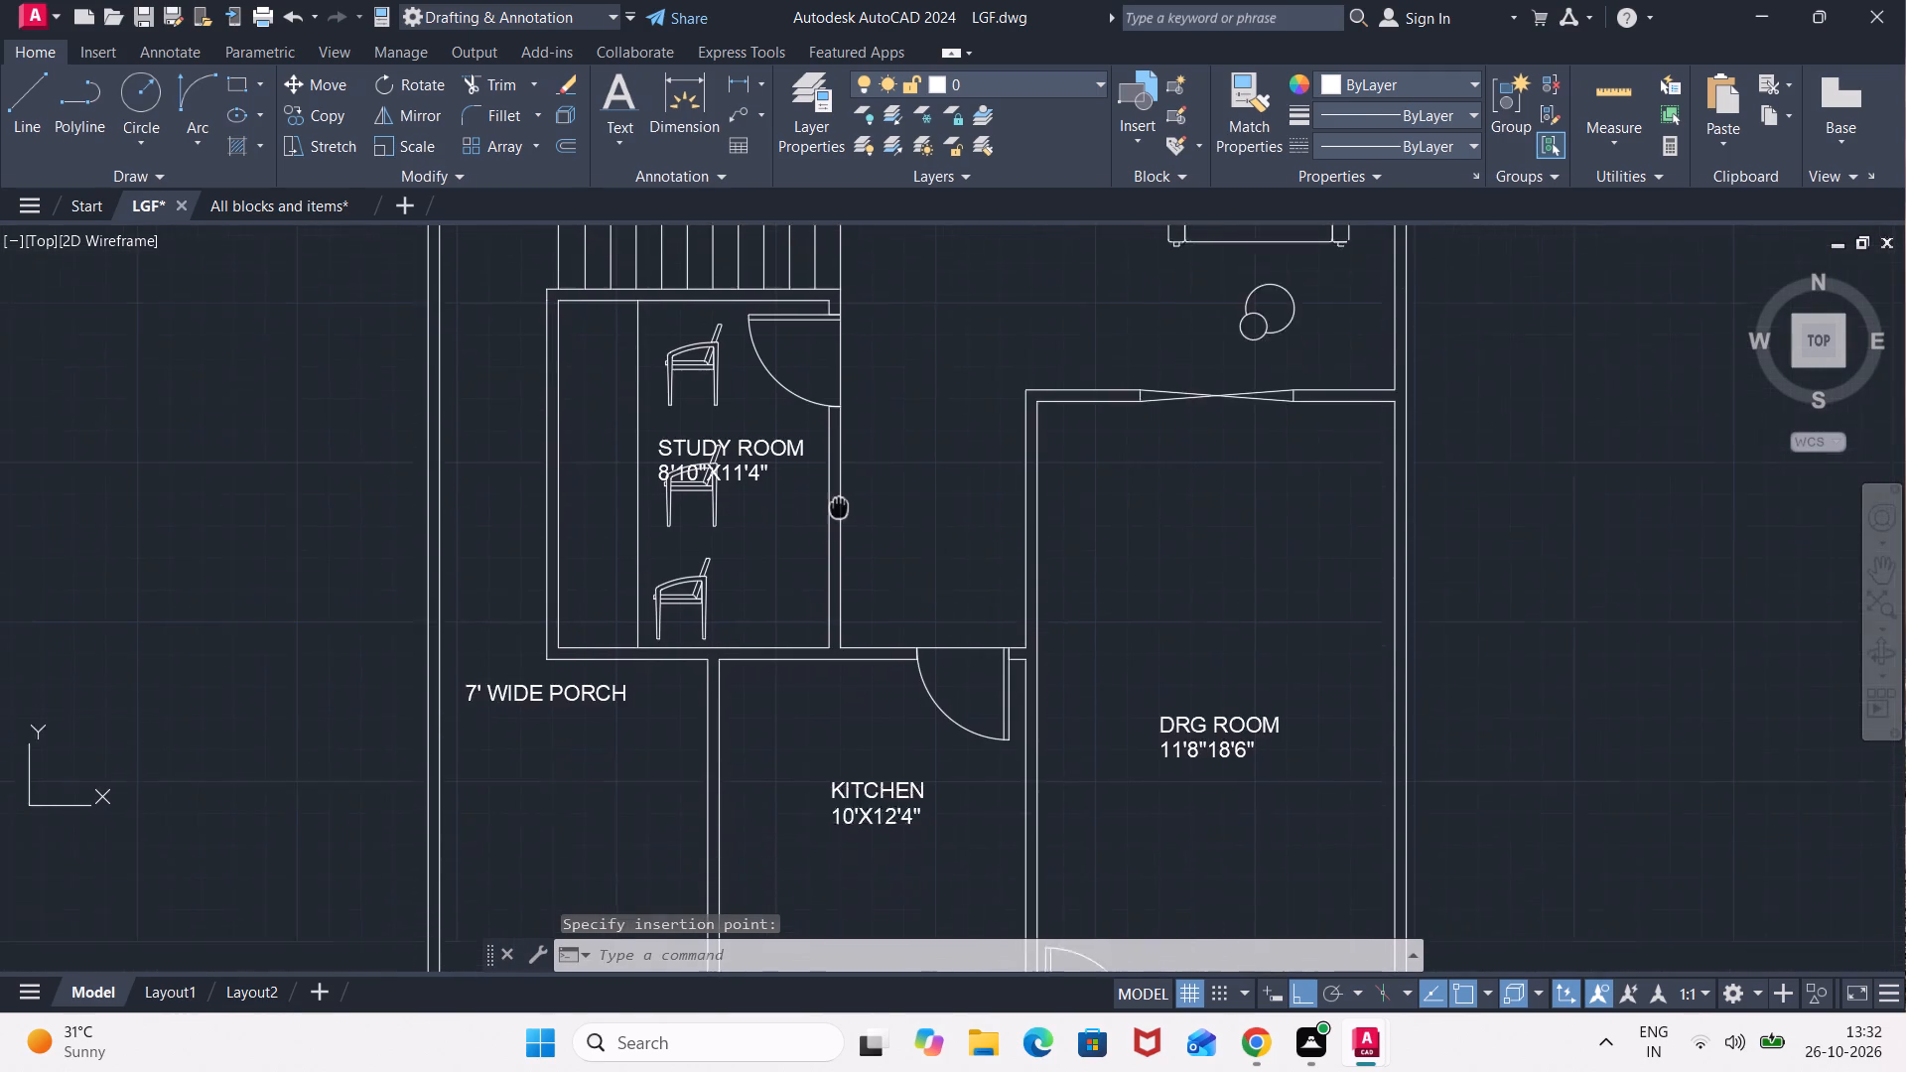
{"action": "middle_click_drag", "start_coordinate": [838, 496], "coordinate": [843, 333]}
{"action": "middle_click_drag", "start_coordinate": [845, 566], "coordinate": [797, 461]}
{"action": "key", "text": "l"}
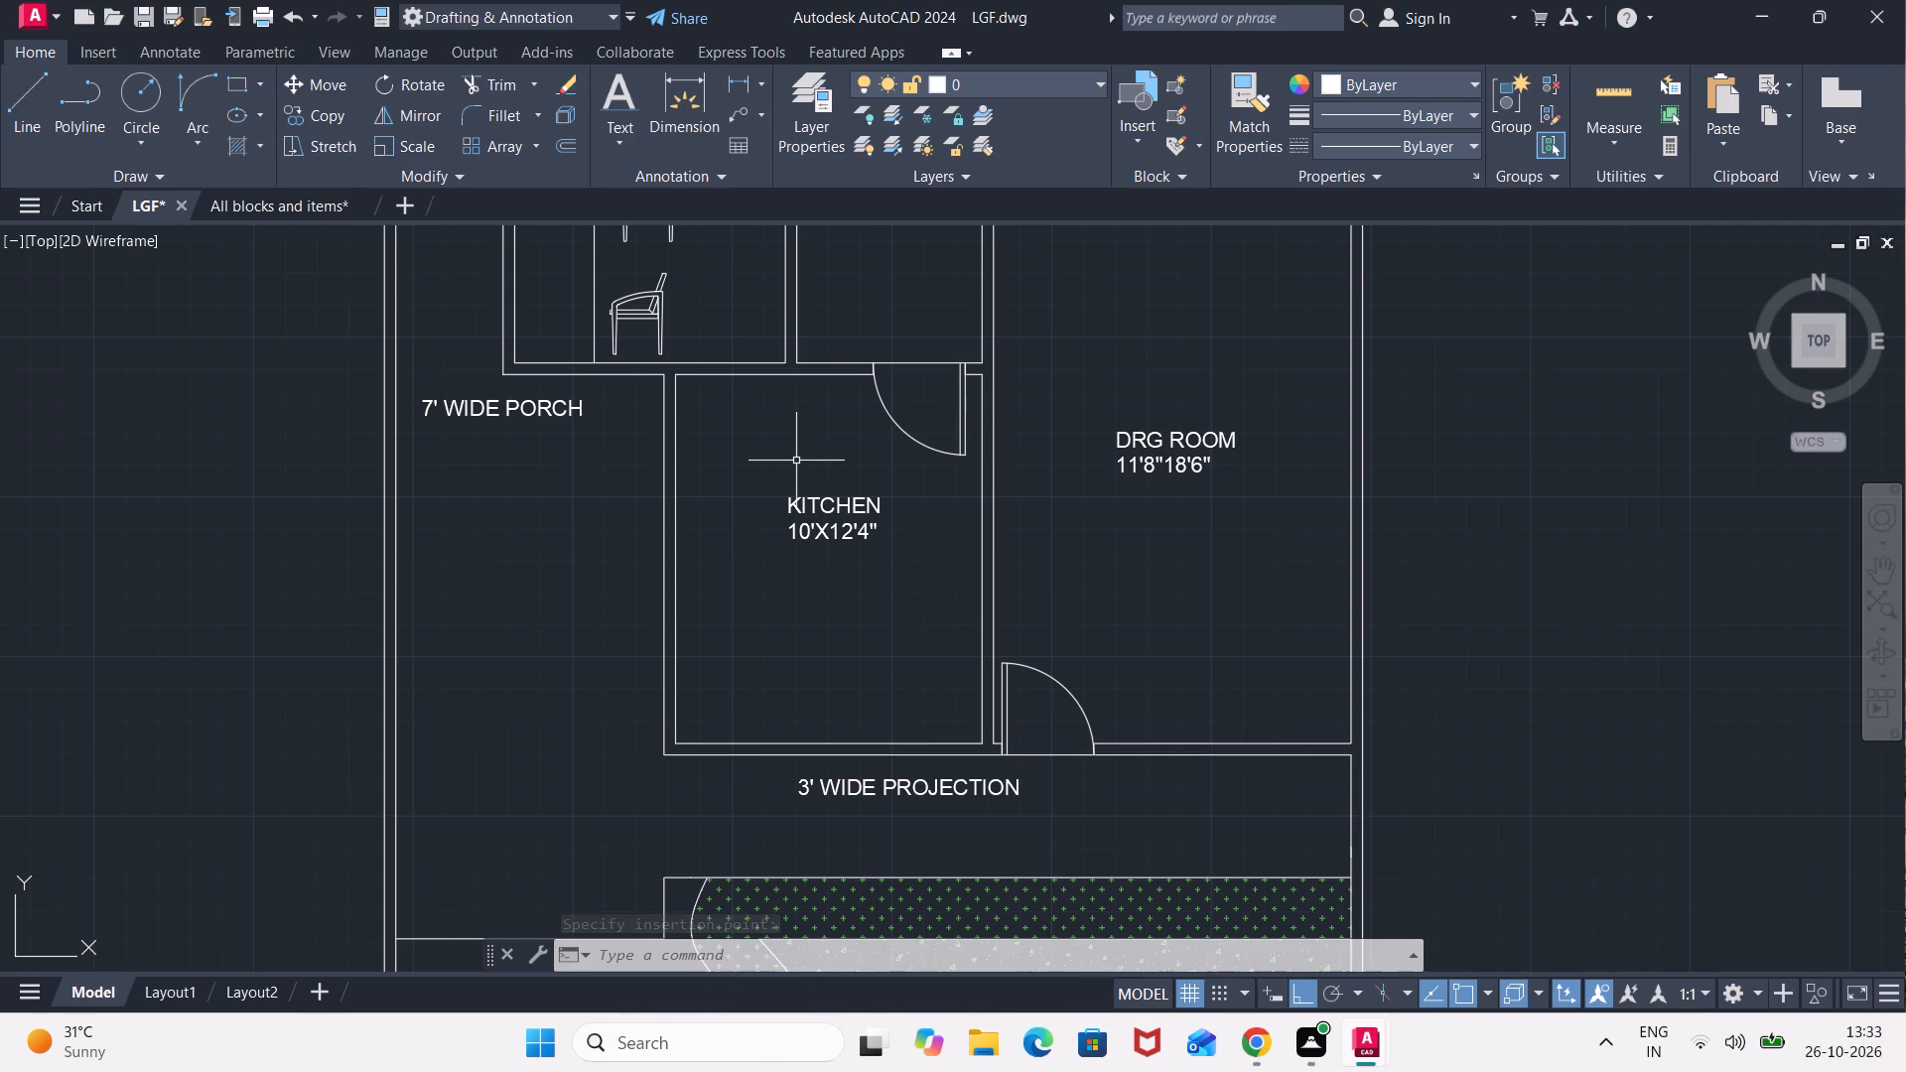
{"action": "key", "text": "Return"}
{"action": "scroll", "coordinate": [727, 439], "scroll_direction": "up", "scroll_amount": 2}
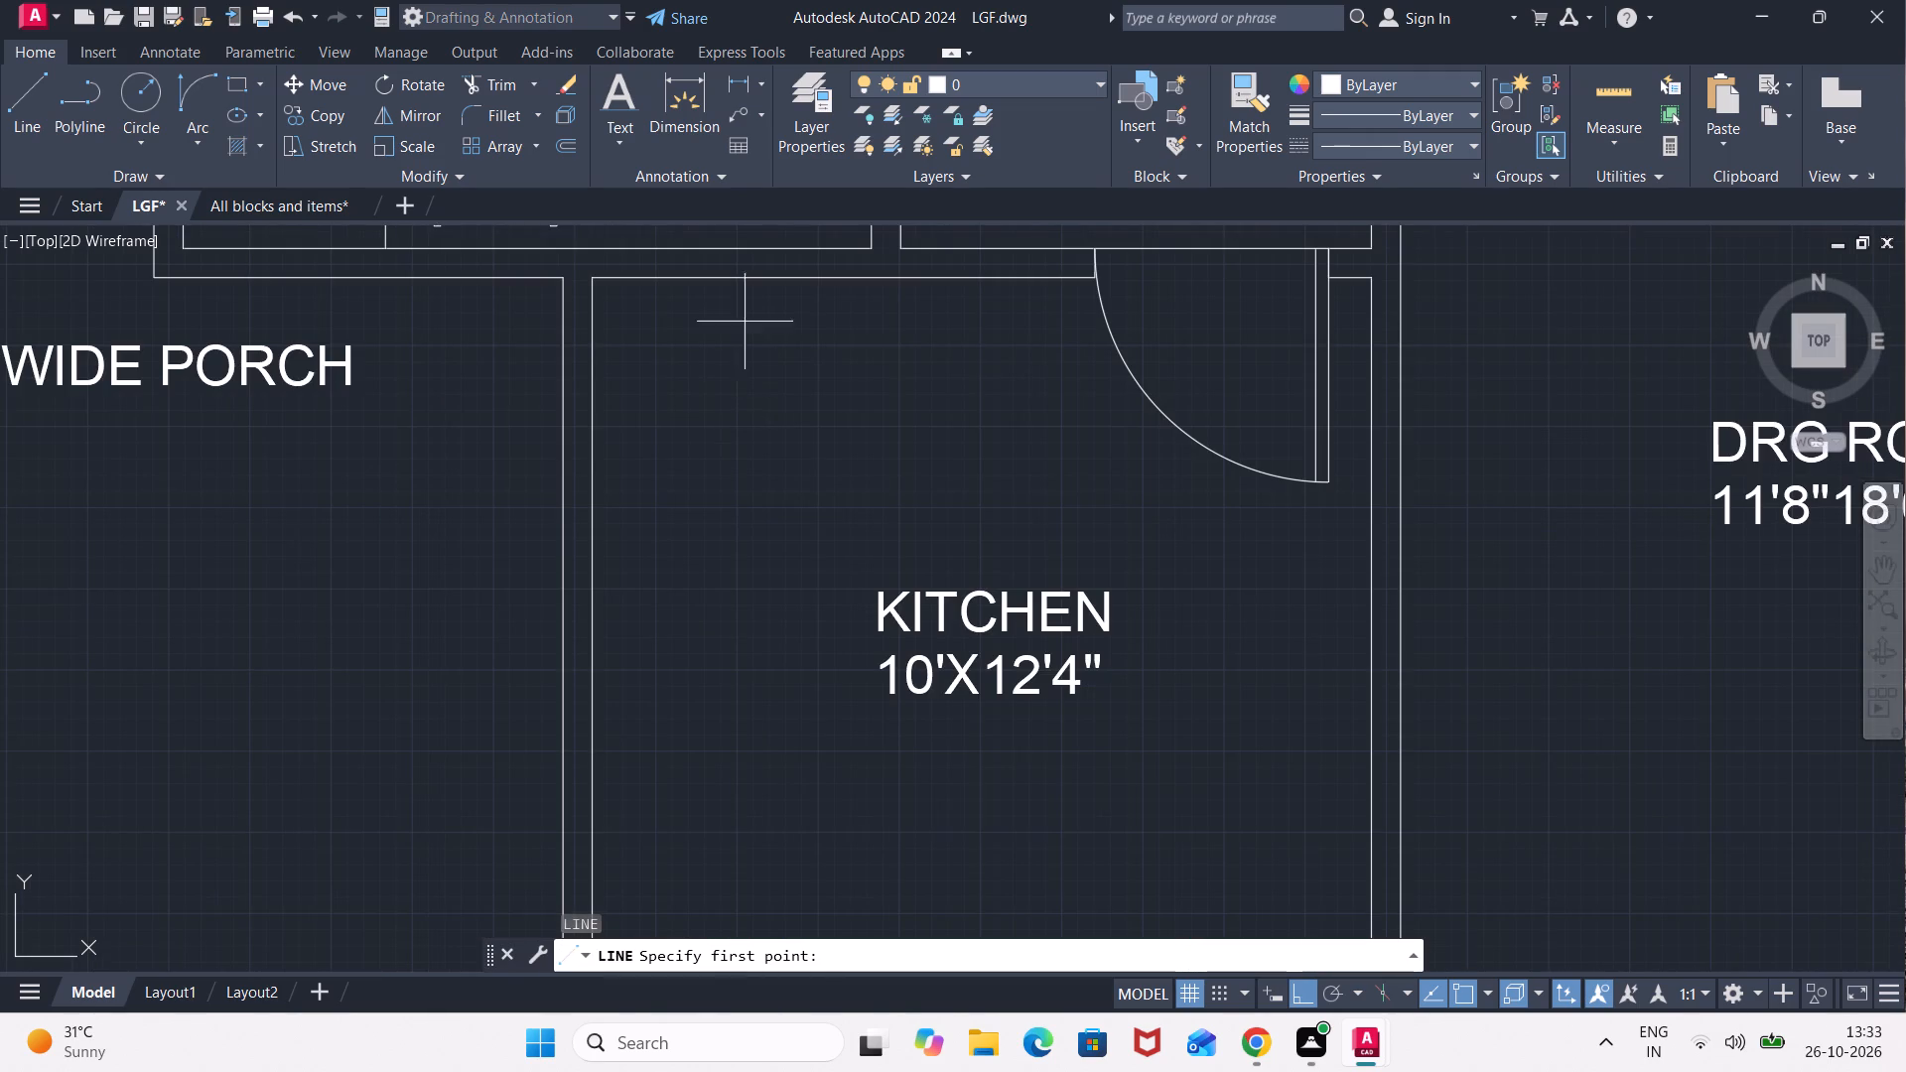
{"action": "left_click", "coordinate": [779, 279]}
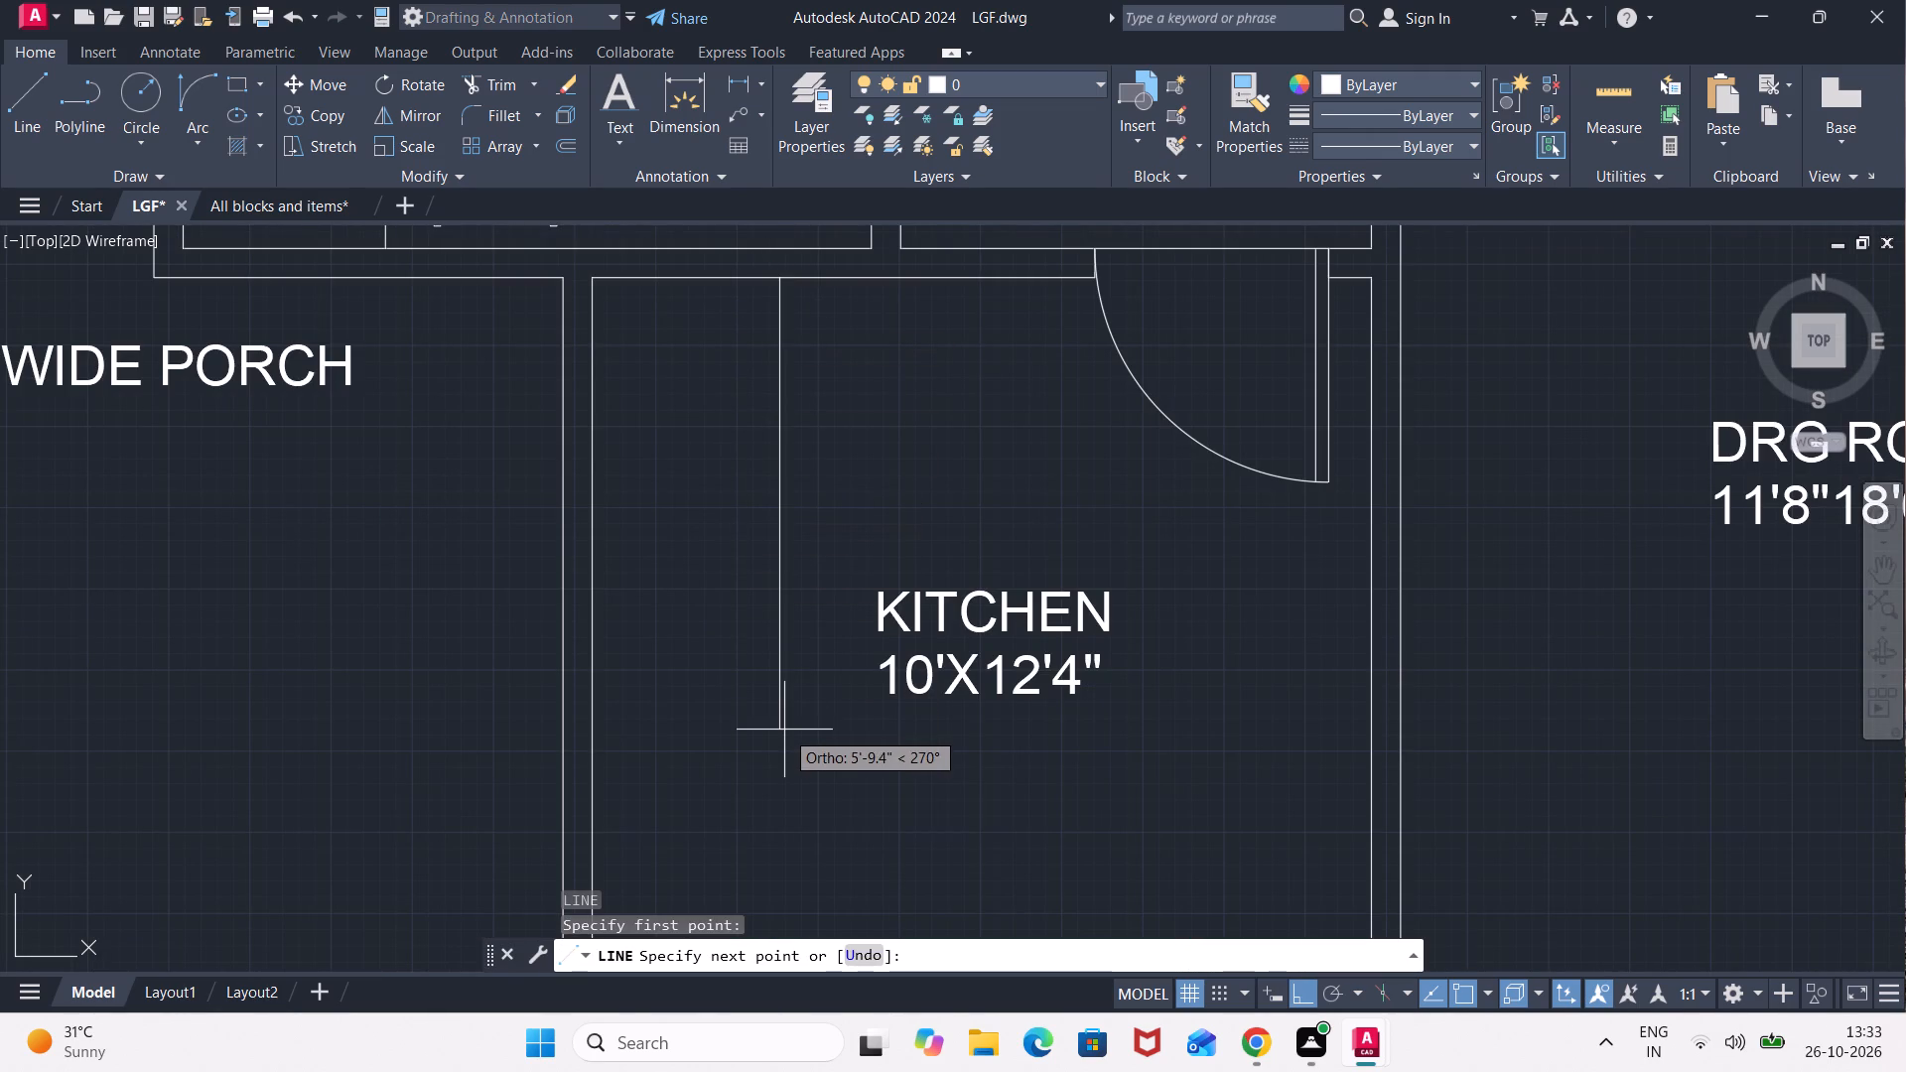
{"action": "middle_click_drag", "start_coordinate": [789, 760], "coordinate": [759, 560]}
{"action": "middle_click_drag", "start_coordinate": [764, 658], "coordinate": [774, 503]}
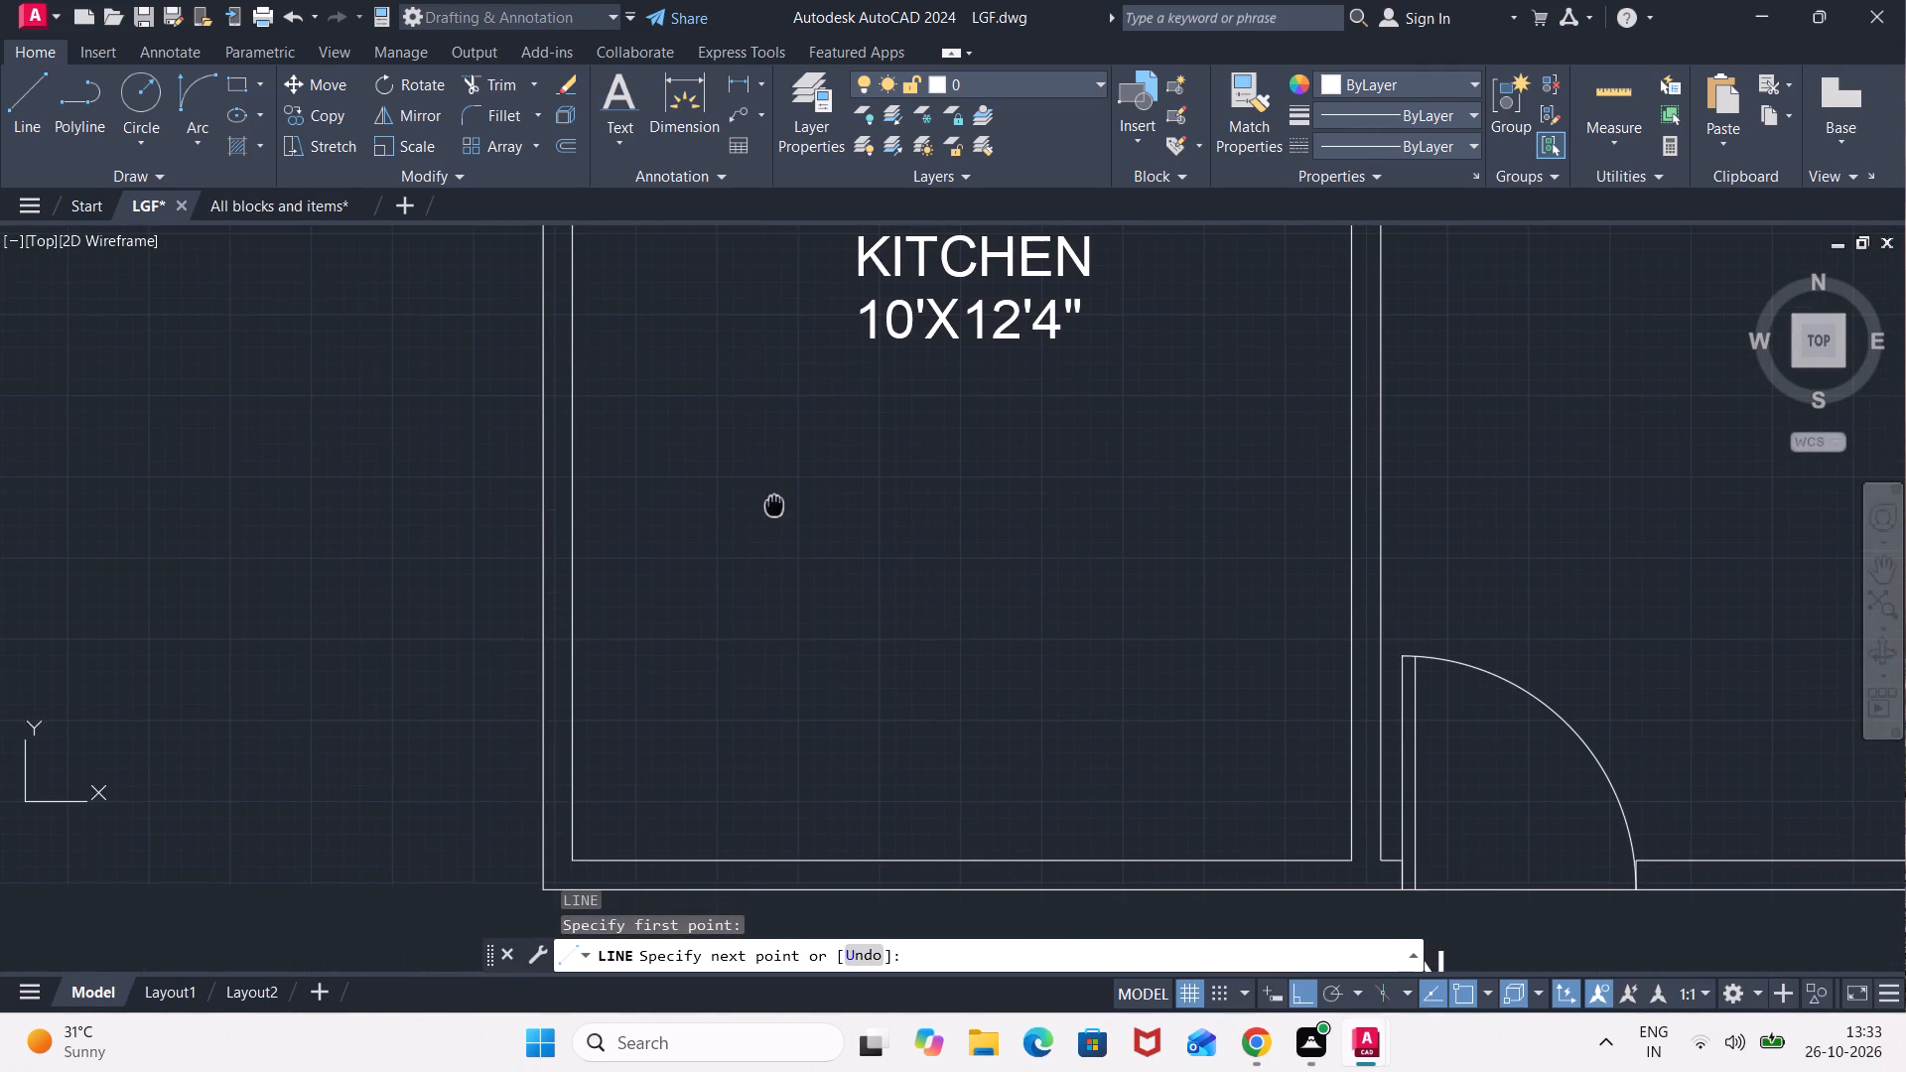
{"action": "left_click", "coordinate": [768, 640]}
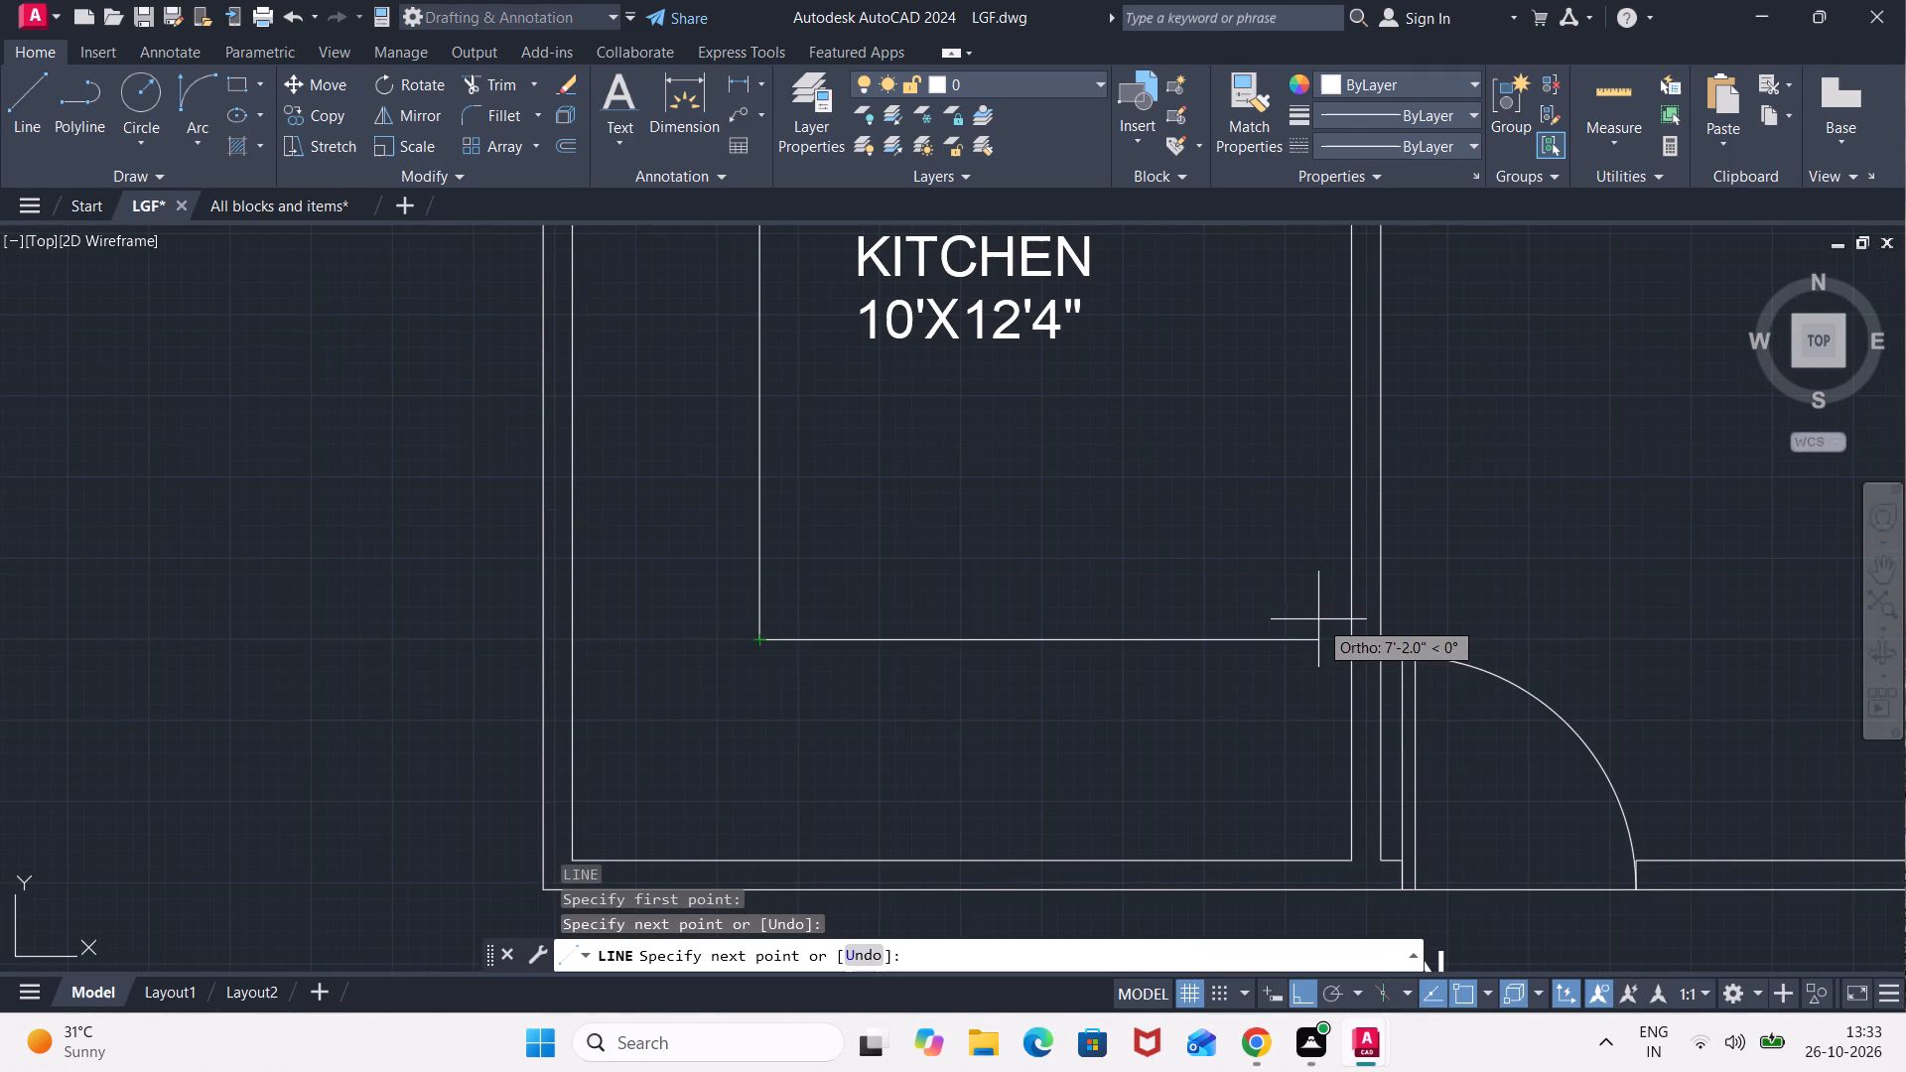
{"action": "left_click", "coordinate": [1343, 648]}
{"action": "key", "text": "Escape"}
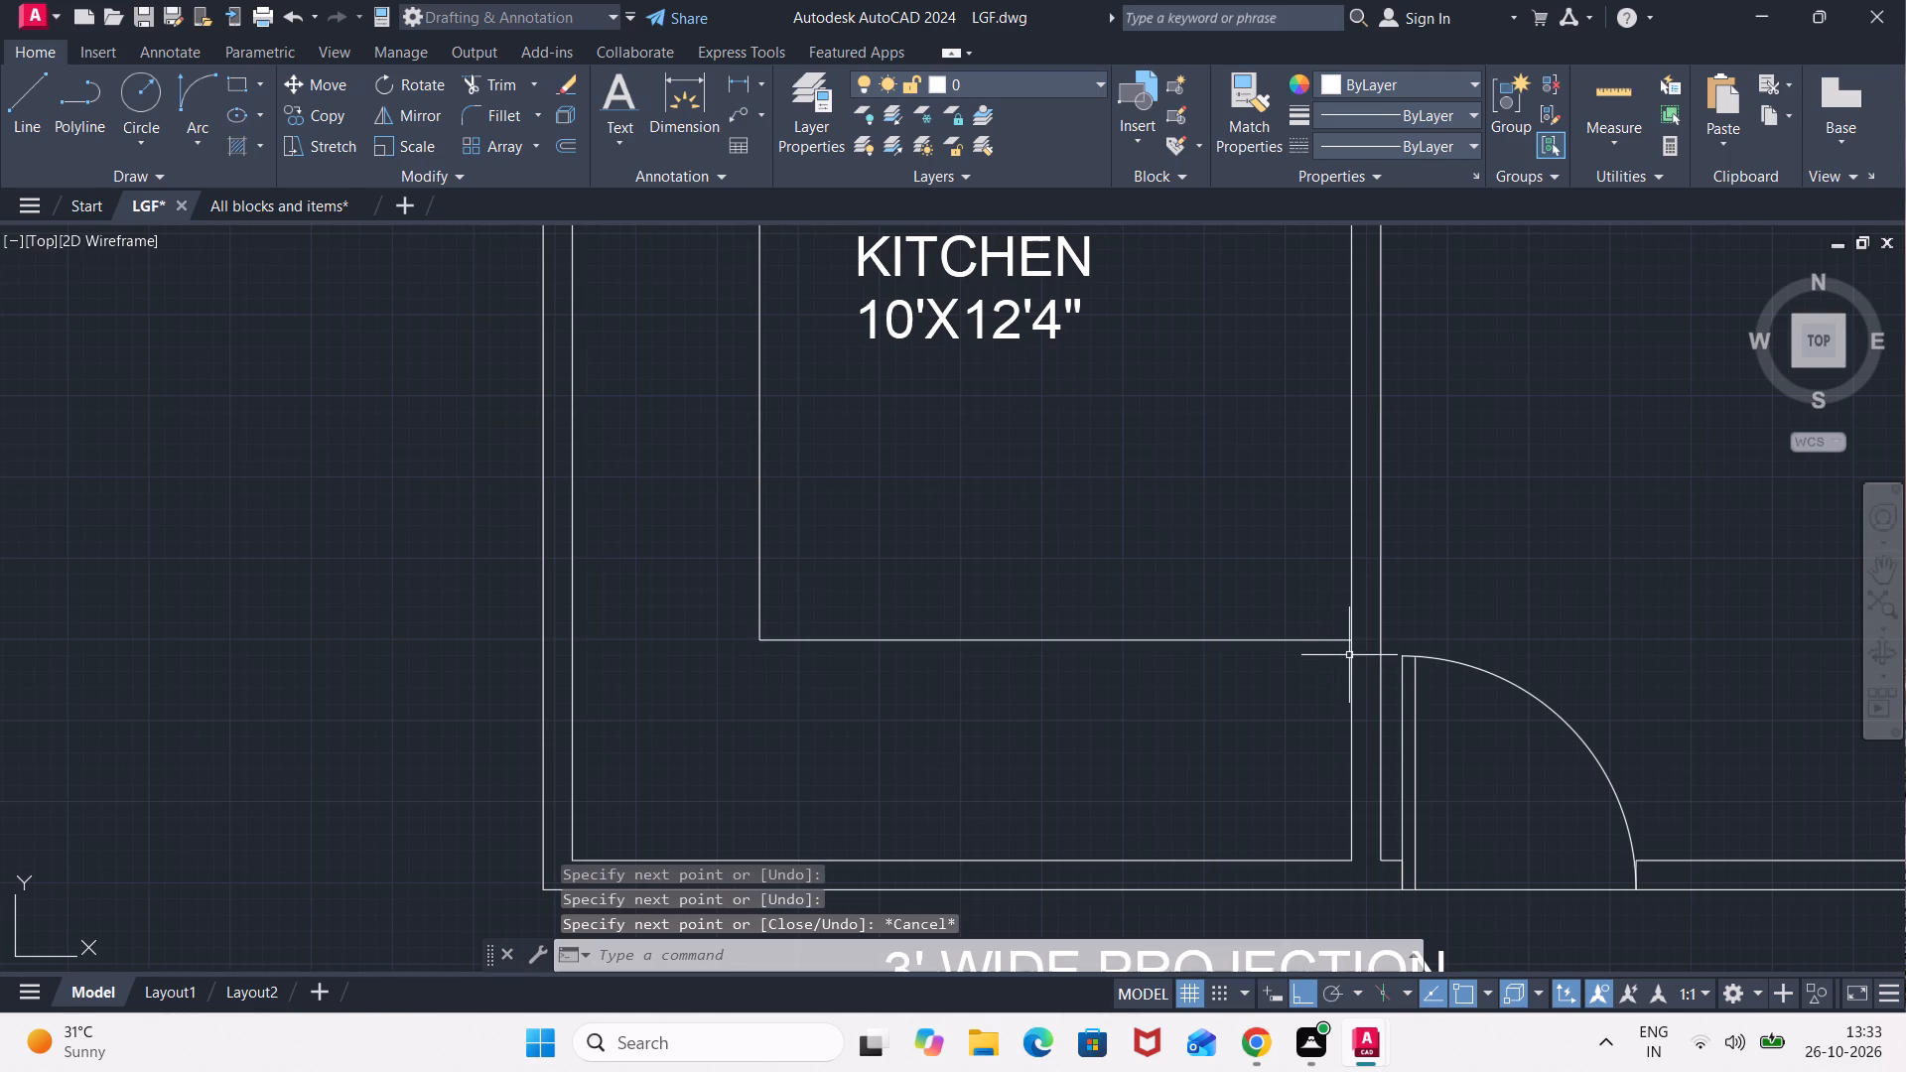
Copy the double-bowl sink in the 9'8"X8' KITCHEN to the clipboard.
{"action": "scroll", "coordinate": [1325, 670], "scroll_direction": "down", "scroll_amount": 3}
{"action": "middle_click_drag", "start_coordinate": [1030, 356], "coordinate": [959, 721]}
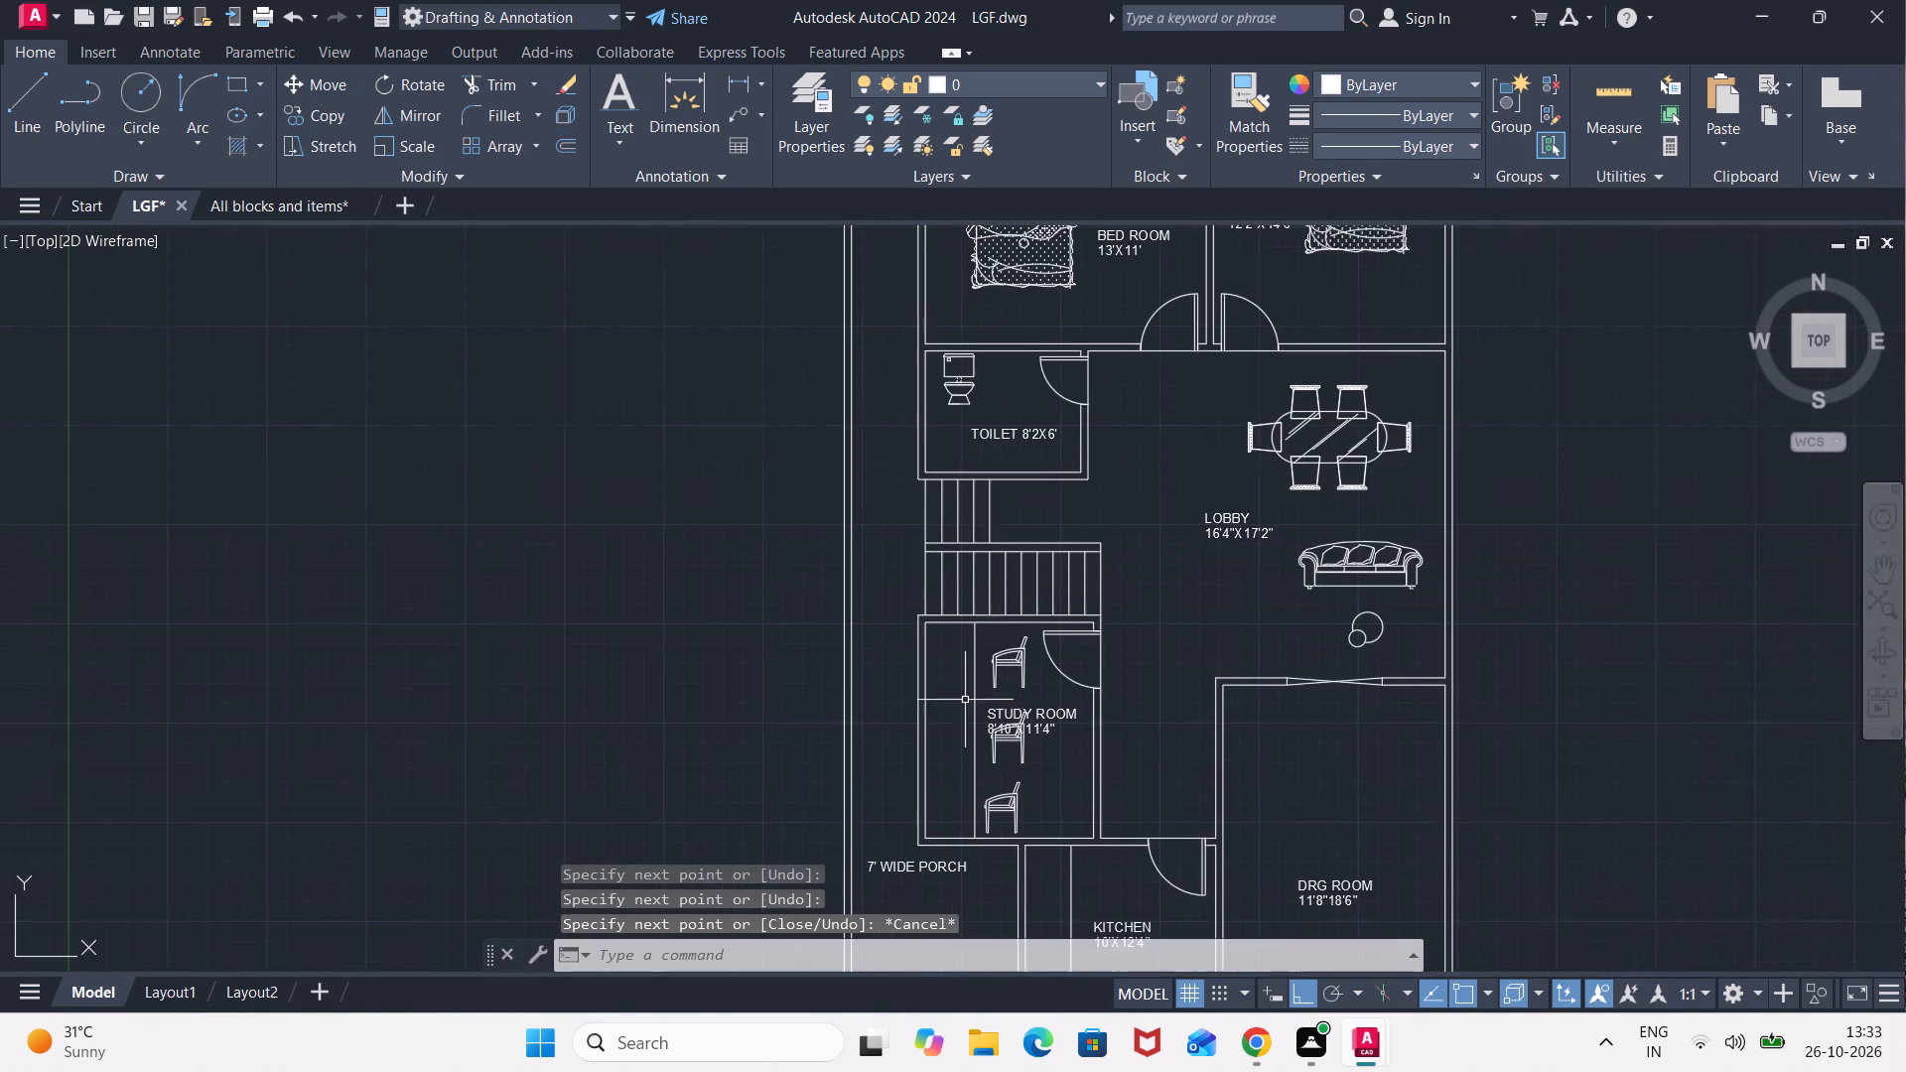
{"action": "scroll", "coordinate": [994, 418], "scroll_direction": "up", "scroll_amount": 2}
{"action": "middle_click_drag", "start_coordinate": [1002, 378], "coordinate": [991, 828]}
{"action": "scroll", "coordinate": [1076, 627], "scroll_direction": "down", "scroll_amount": 3}
{"action": "middle_click_drag", "start_coordinate": [1098, 562], "coordinate": [1062, 784]}
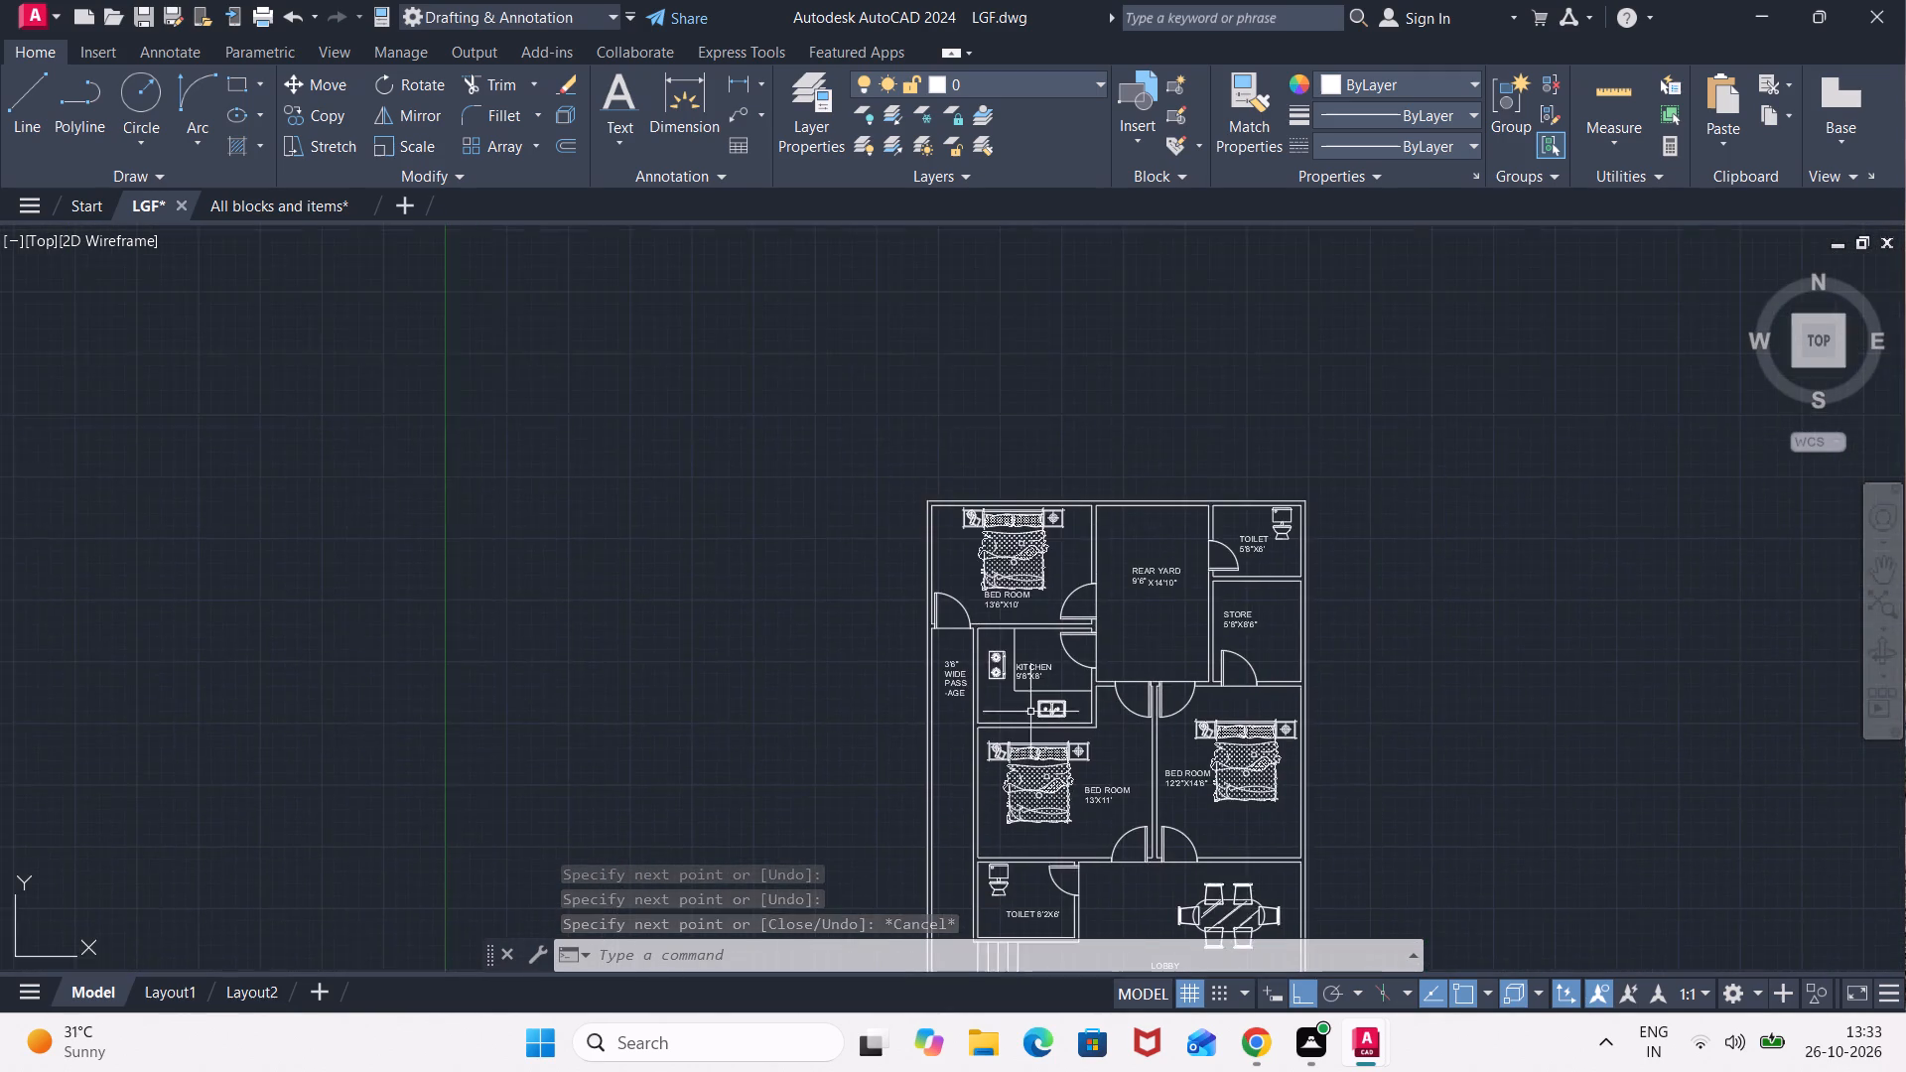
{"action": "scroll", "coordinate": [1029, 688], "scroll_direction": "up", "scroll_amount": 3}
{"action": "middle_click_drag", "start_coordinate": [1095, 714], "coordinate": [1072, 504]}
{"action": "scroll", "coordinate": [1072, 515], "scroll_direction": "up", "scroll_amount": 1}
{"action": "left_click_drag", "start_coordinate": [1237, 533], "coordinate": [1243, 545]}
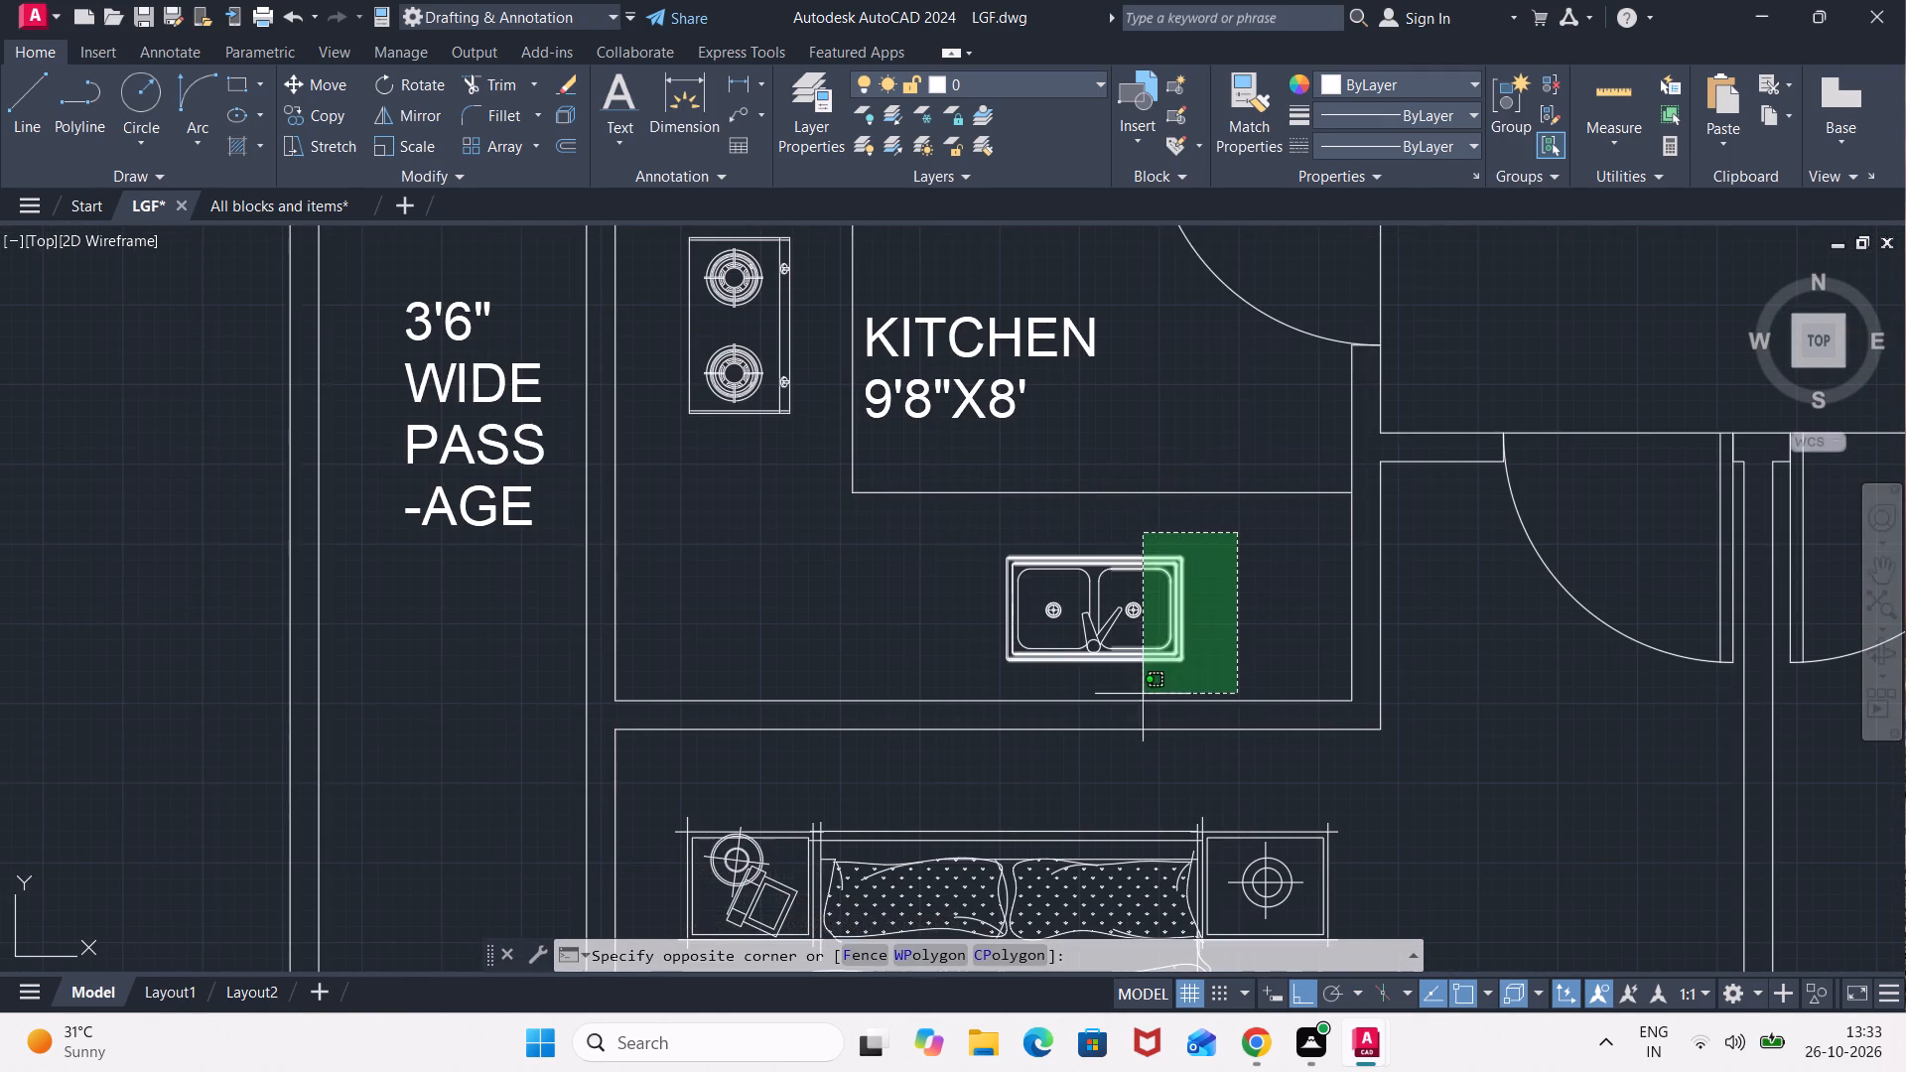
{"action": "left_click", "coordinate": [975, 679]}
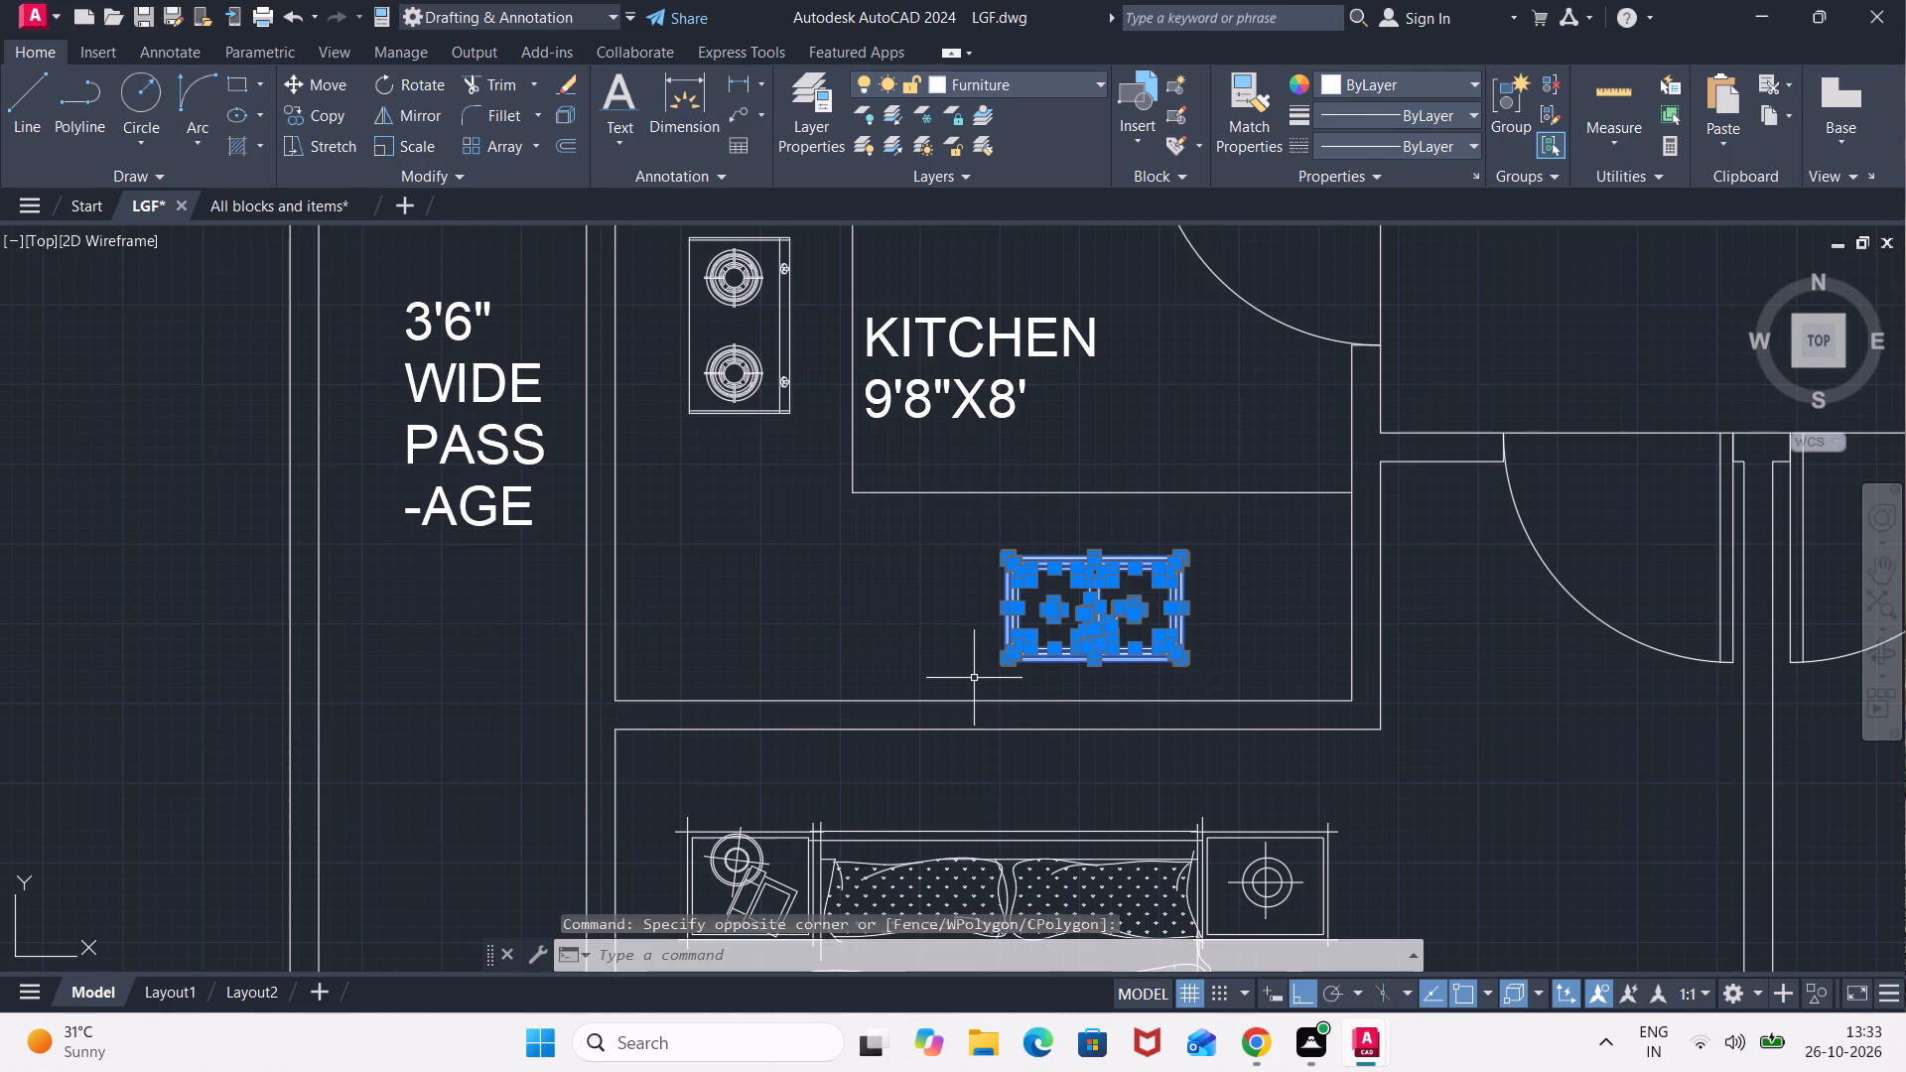
{"action": "key", "text": "ctrl+c"}
Paste the double-bowl sink in the 10'X12'4" KITCHEN, on the counter along the 3' WIDE PROJECTION wall.
{"action": "scroll", "coordinate": [1049, 701], "scroll_direction": "down", "scroll_amount": 2}
{"action": "middle_click_drag", "start_coordinate": [1071, 715], "coordinate": [1007, 315]}
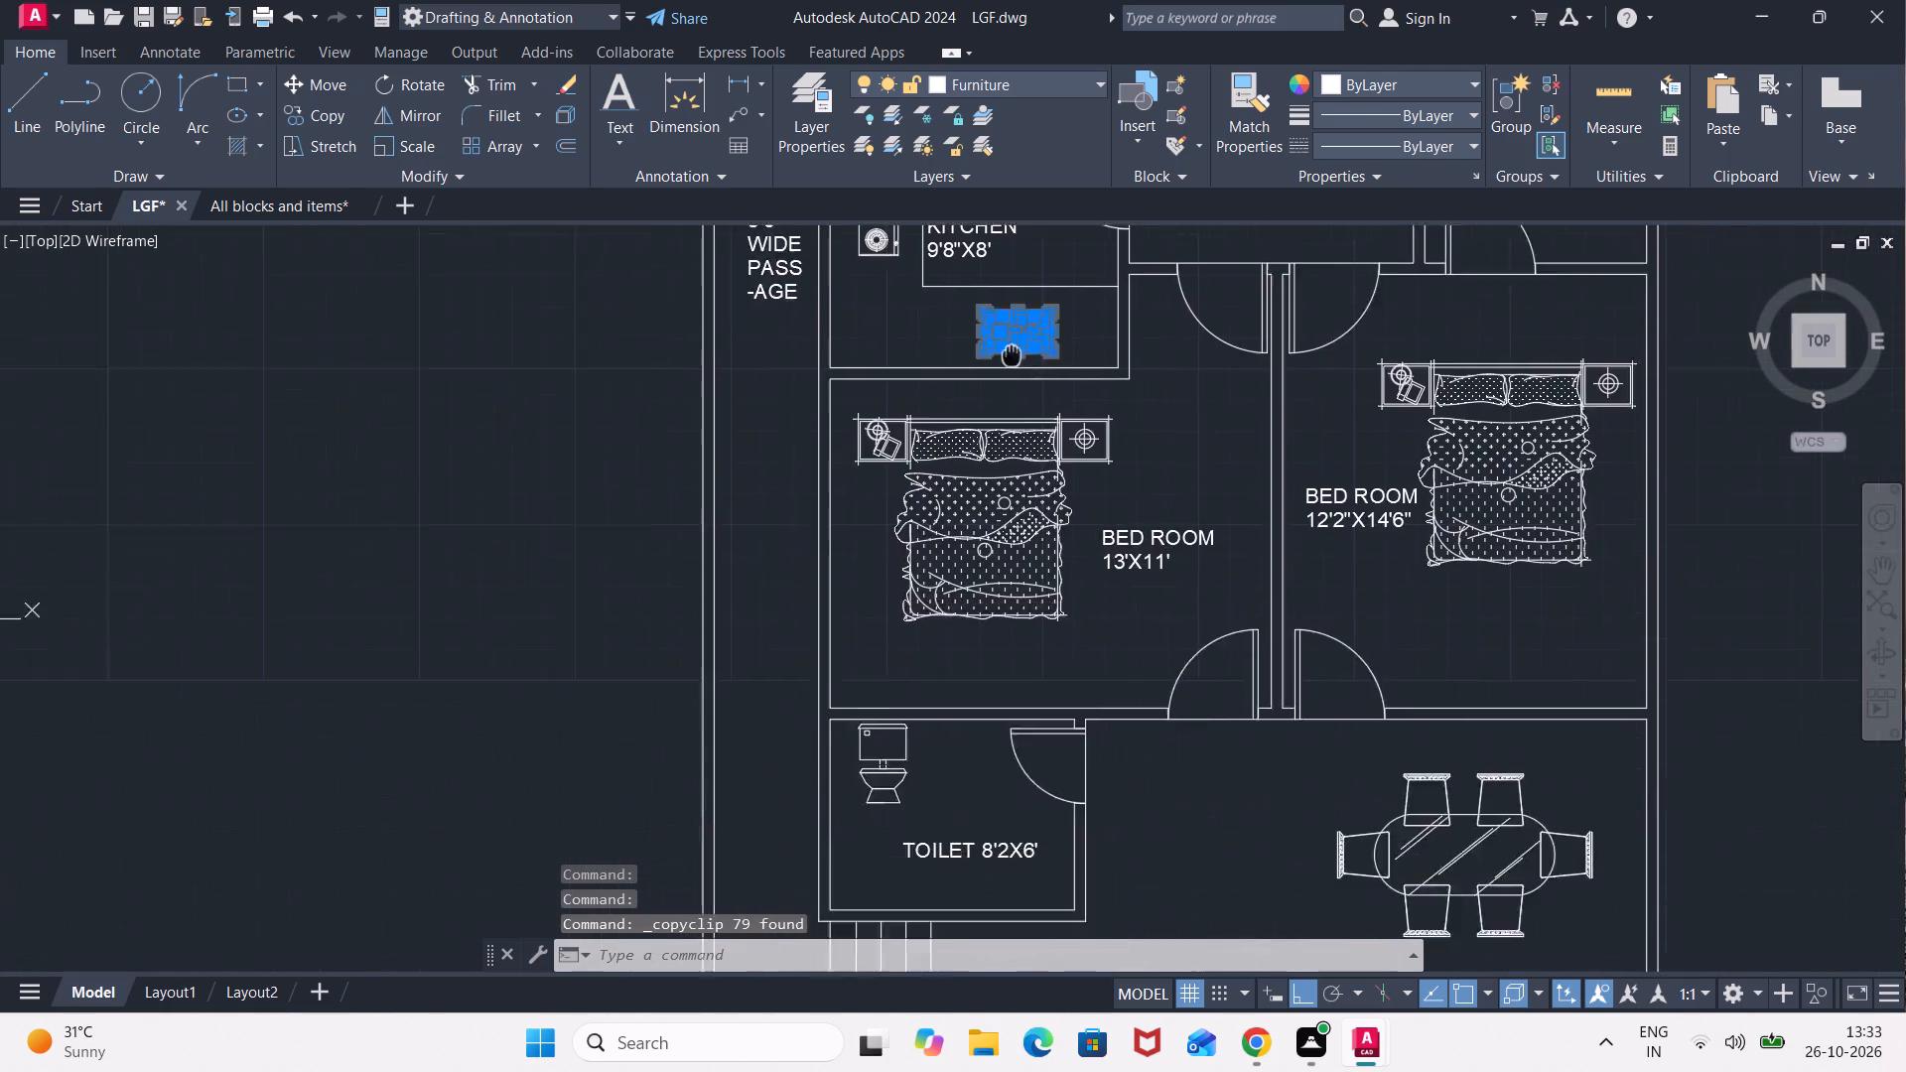
{"action": "middle_click_drag", "start_coordinate": [1007, 315], "coordinate": [991, 194]}
{"action": "middle_click_drag", "start_coordinate": [1044, 682], "coordinate": [990, 336]}
{"action": "middle_click_drag", "start_coordinate": [1033, 893], "coordinate": [977, 401]}
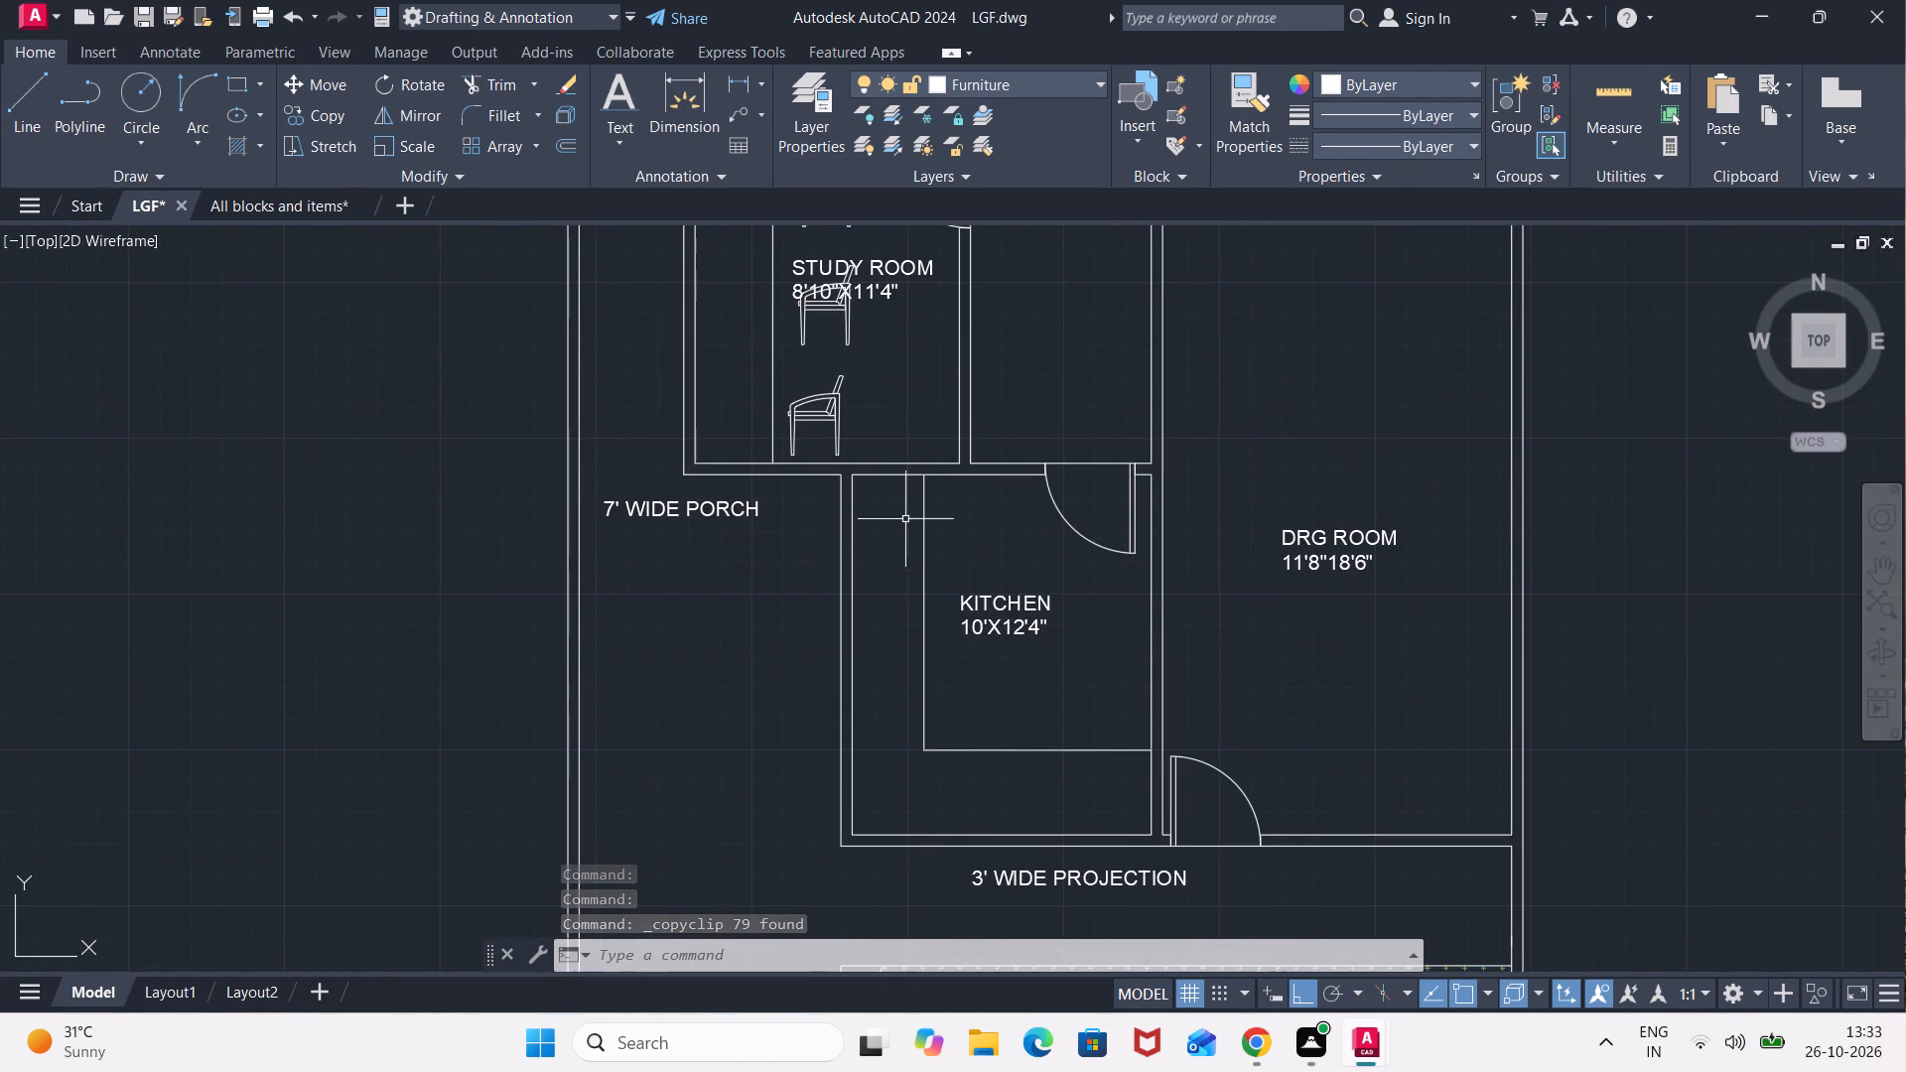
{"action": "scroll", "coordinate": [1012, 800], "scroll_direction": "up", "scroll_amount": 2}
{"action": "left_click", "coordinate": [1011, 800]}
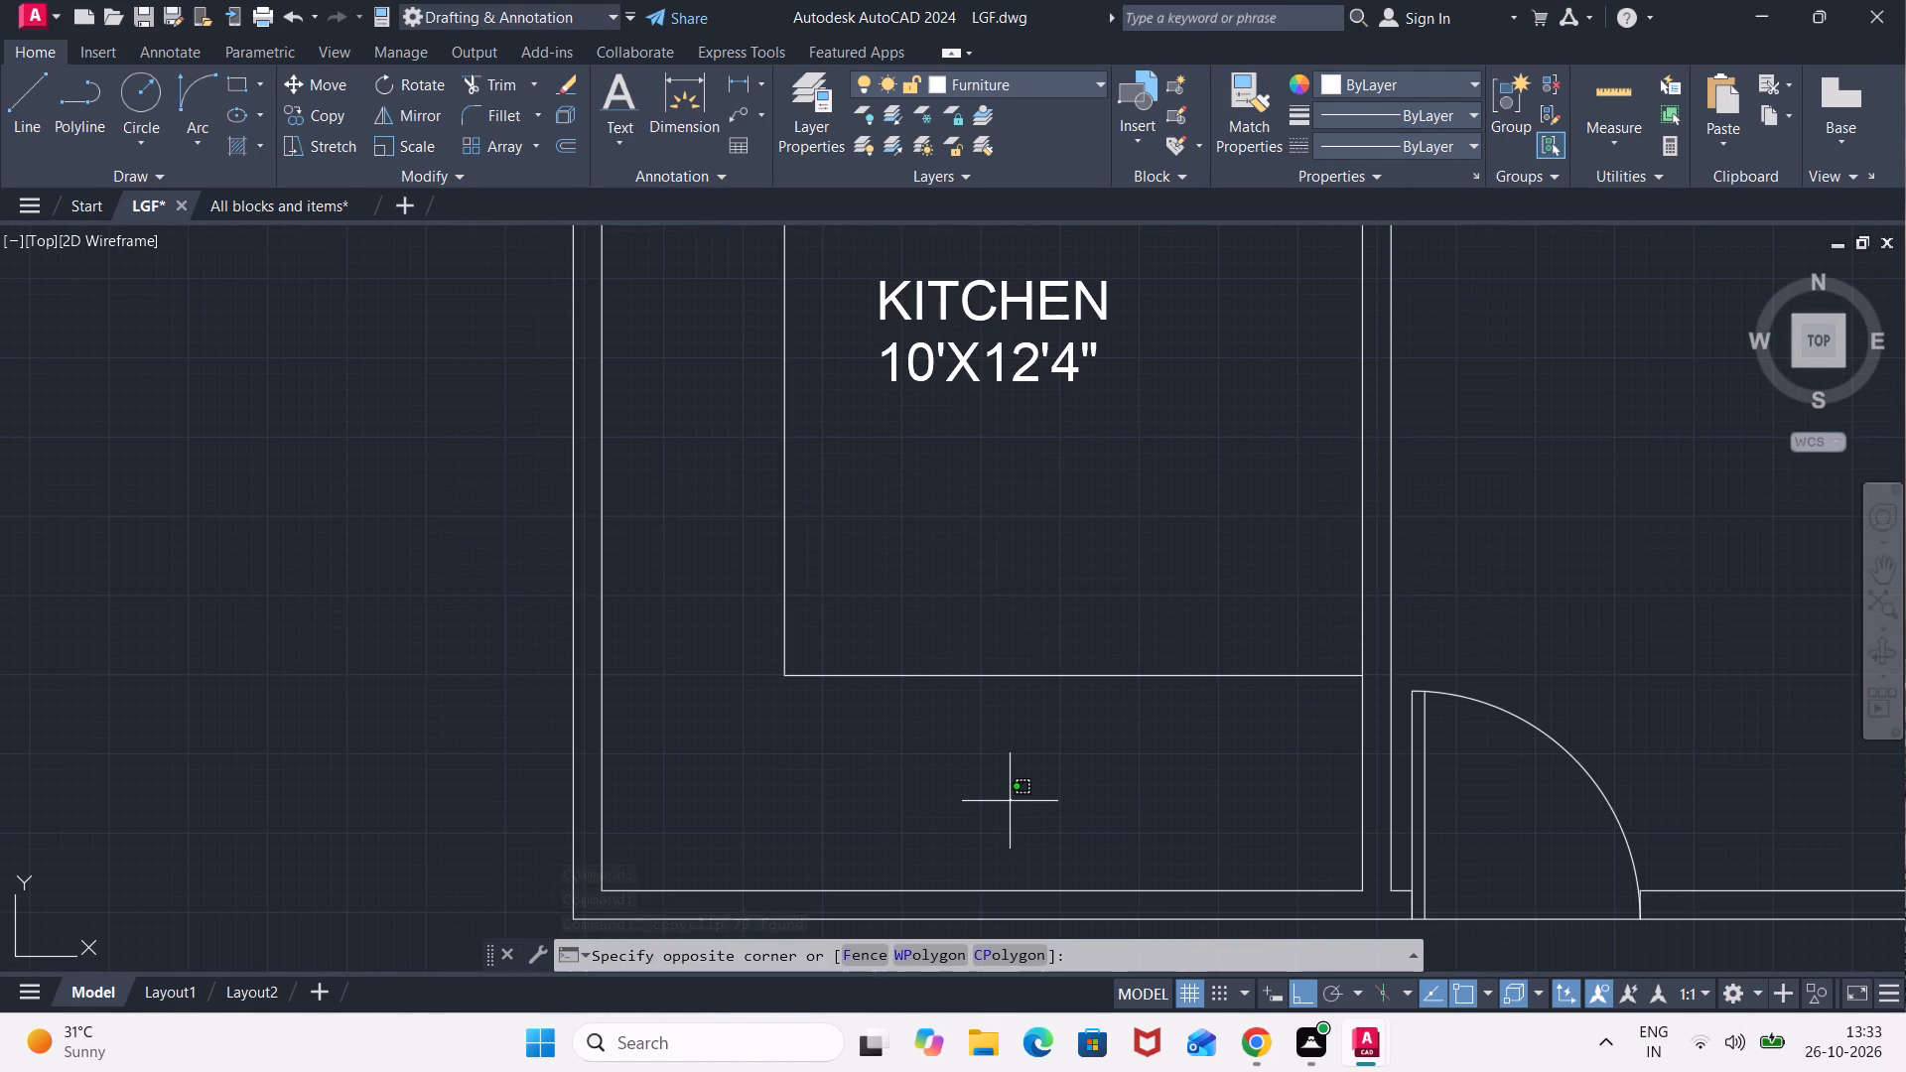
{"action": "key", "text": "ctrl+v"}
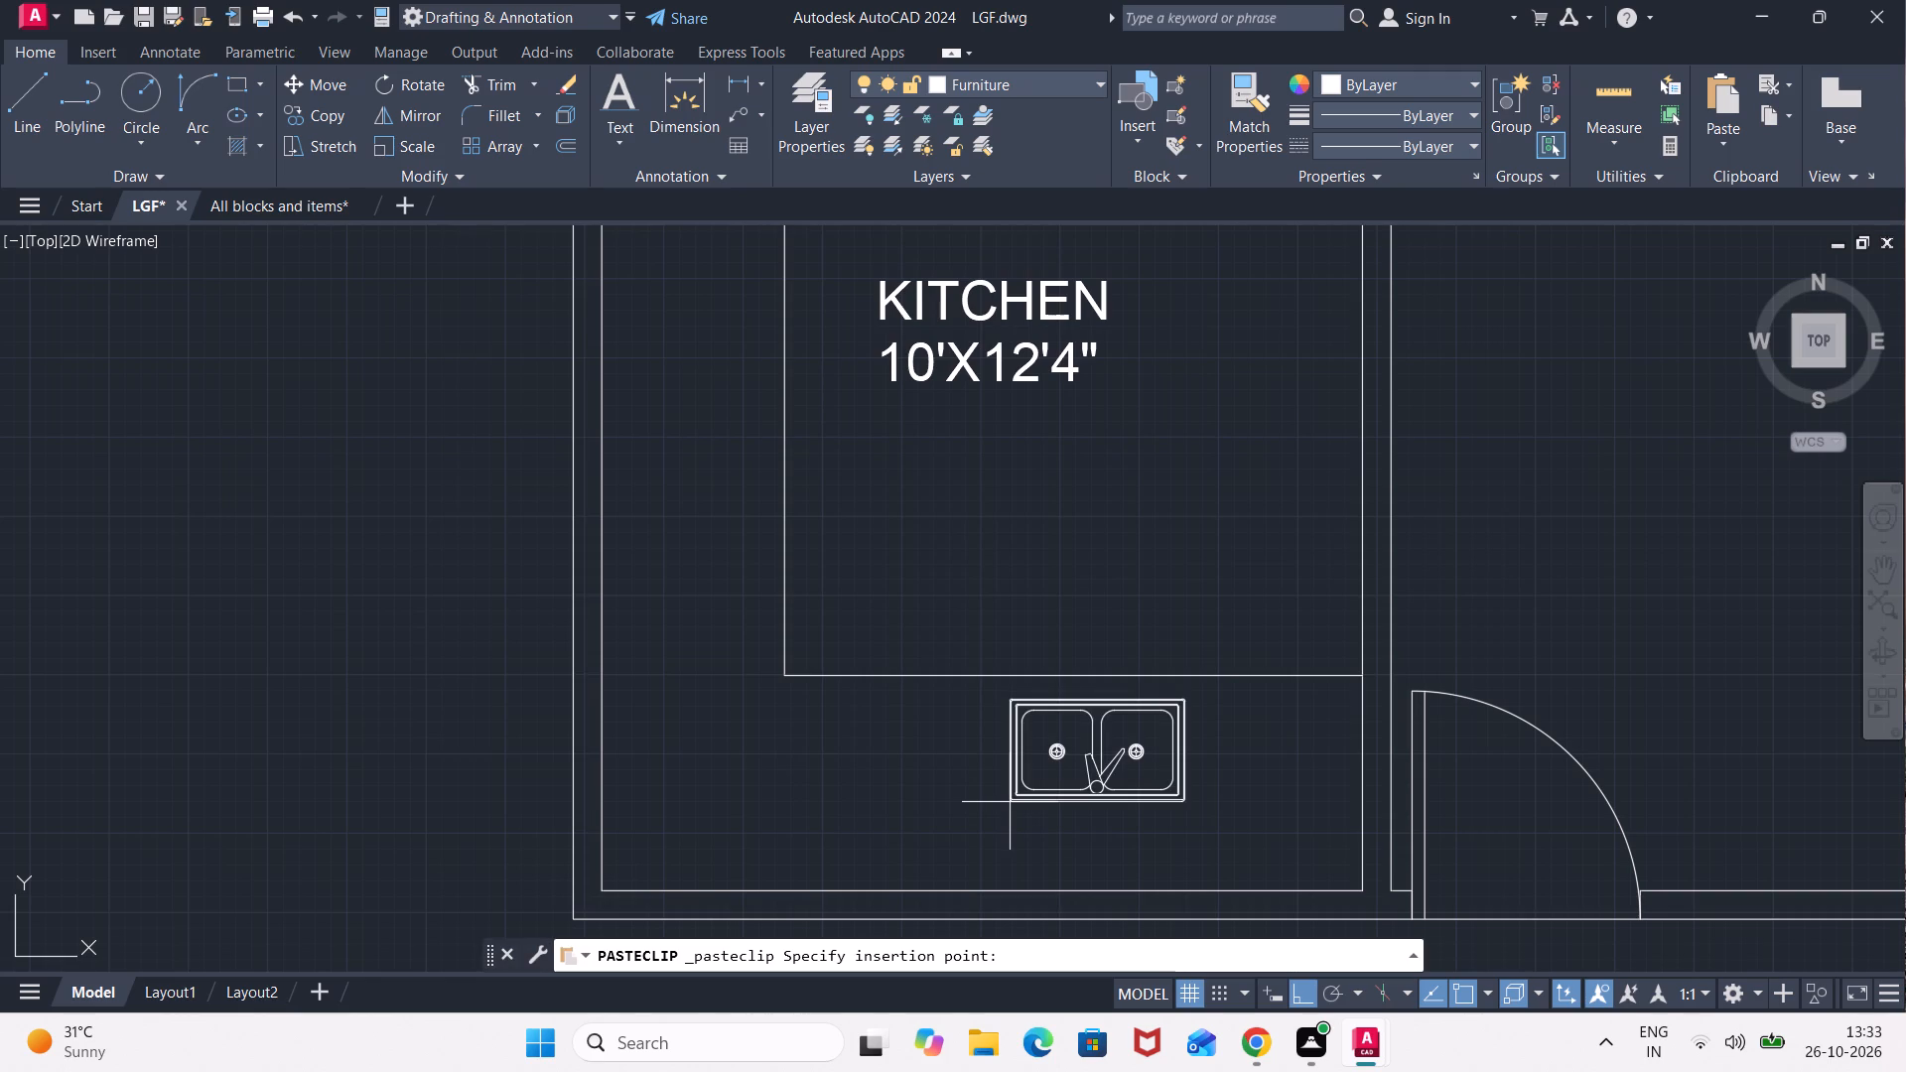
{"action": "left_click", "coordinate": [985, 833]}
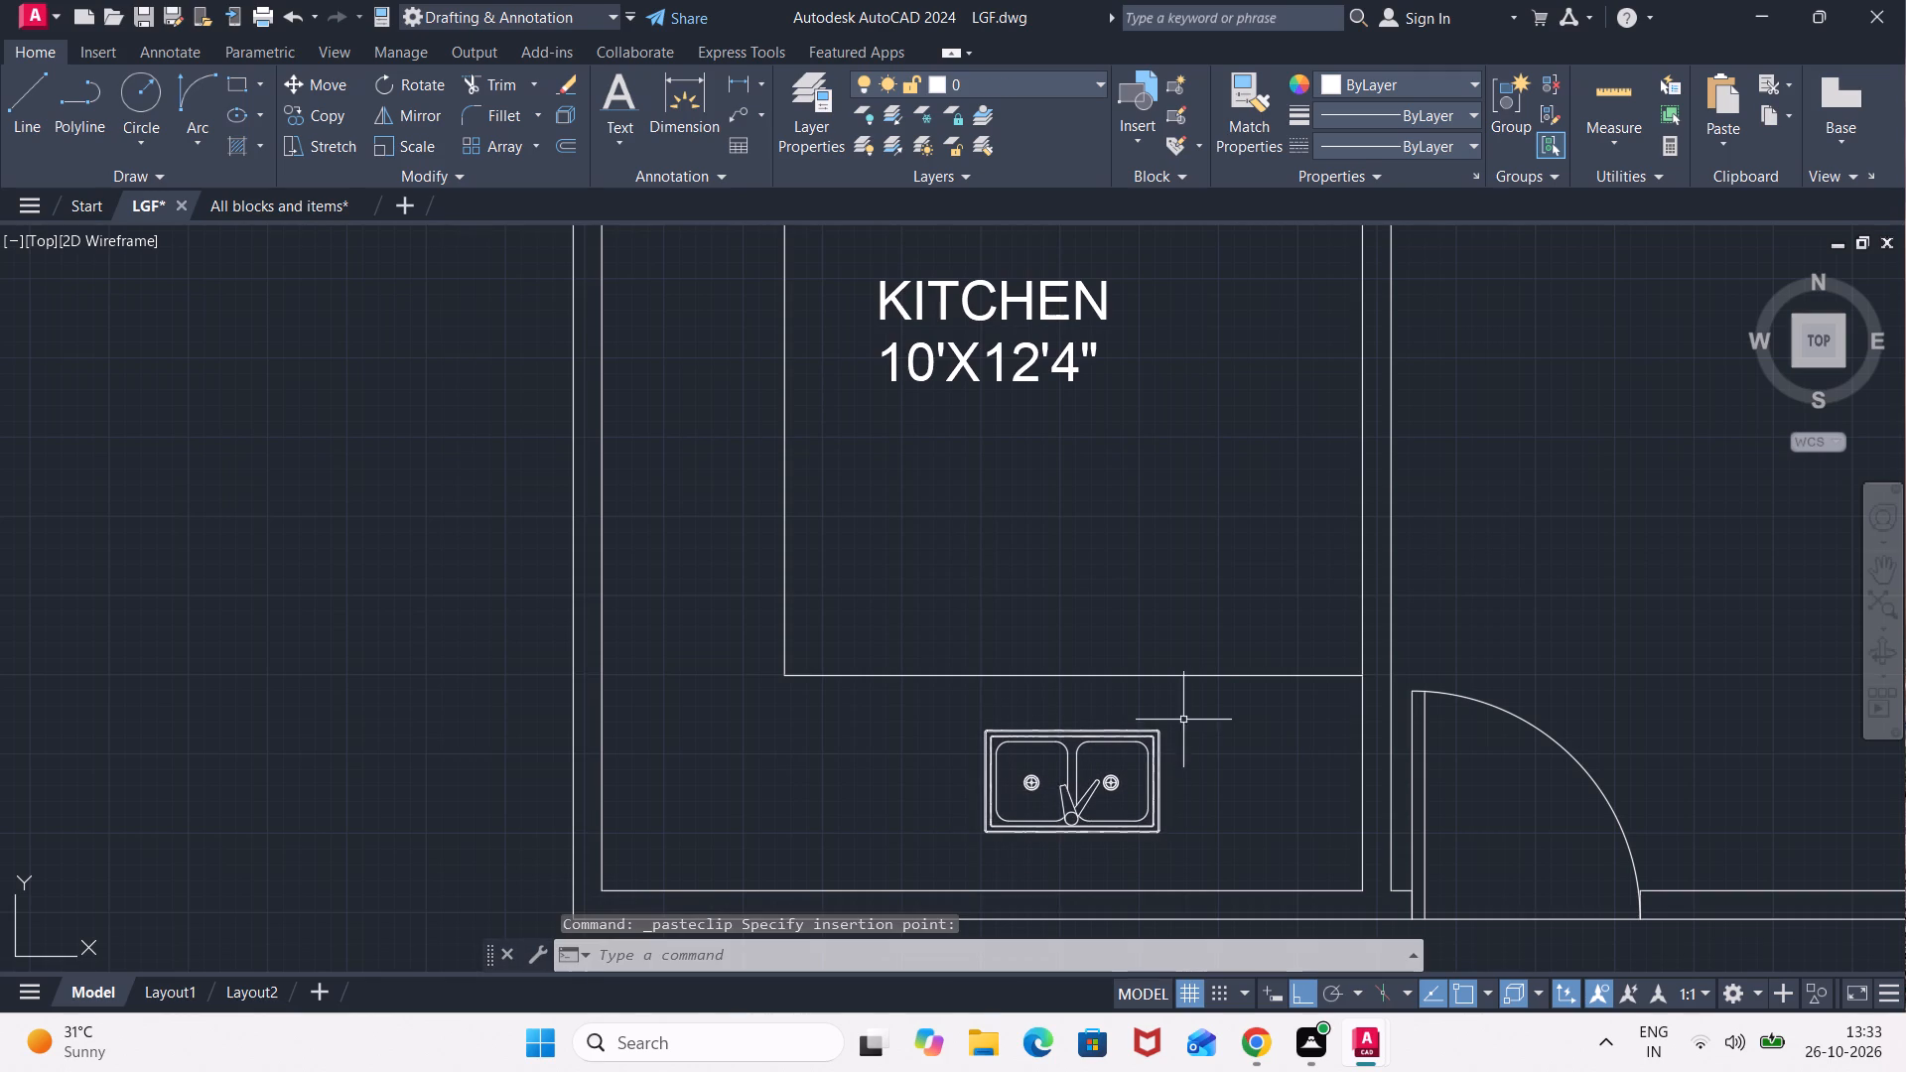
Scale up the pasted sink freehand from its lower-left corner to well over one and a half times its size.
{"action": "left_click", "coordinate": [1186, 717]}
{"action": "left_click", "coordinate": [969, 864]}
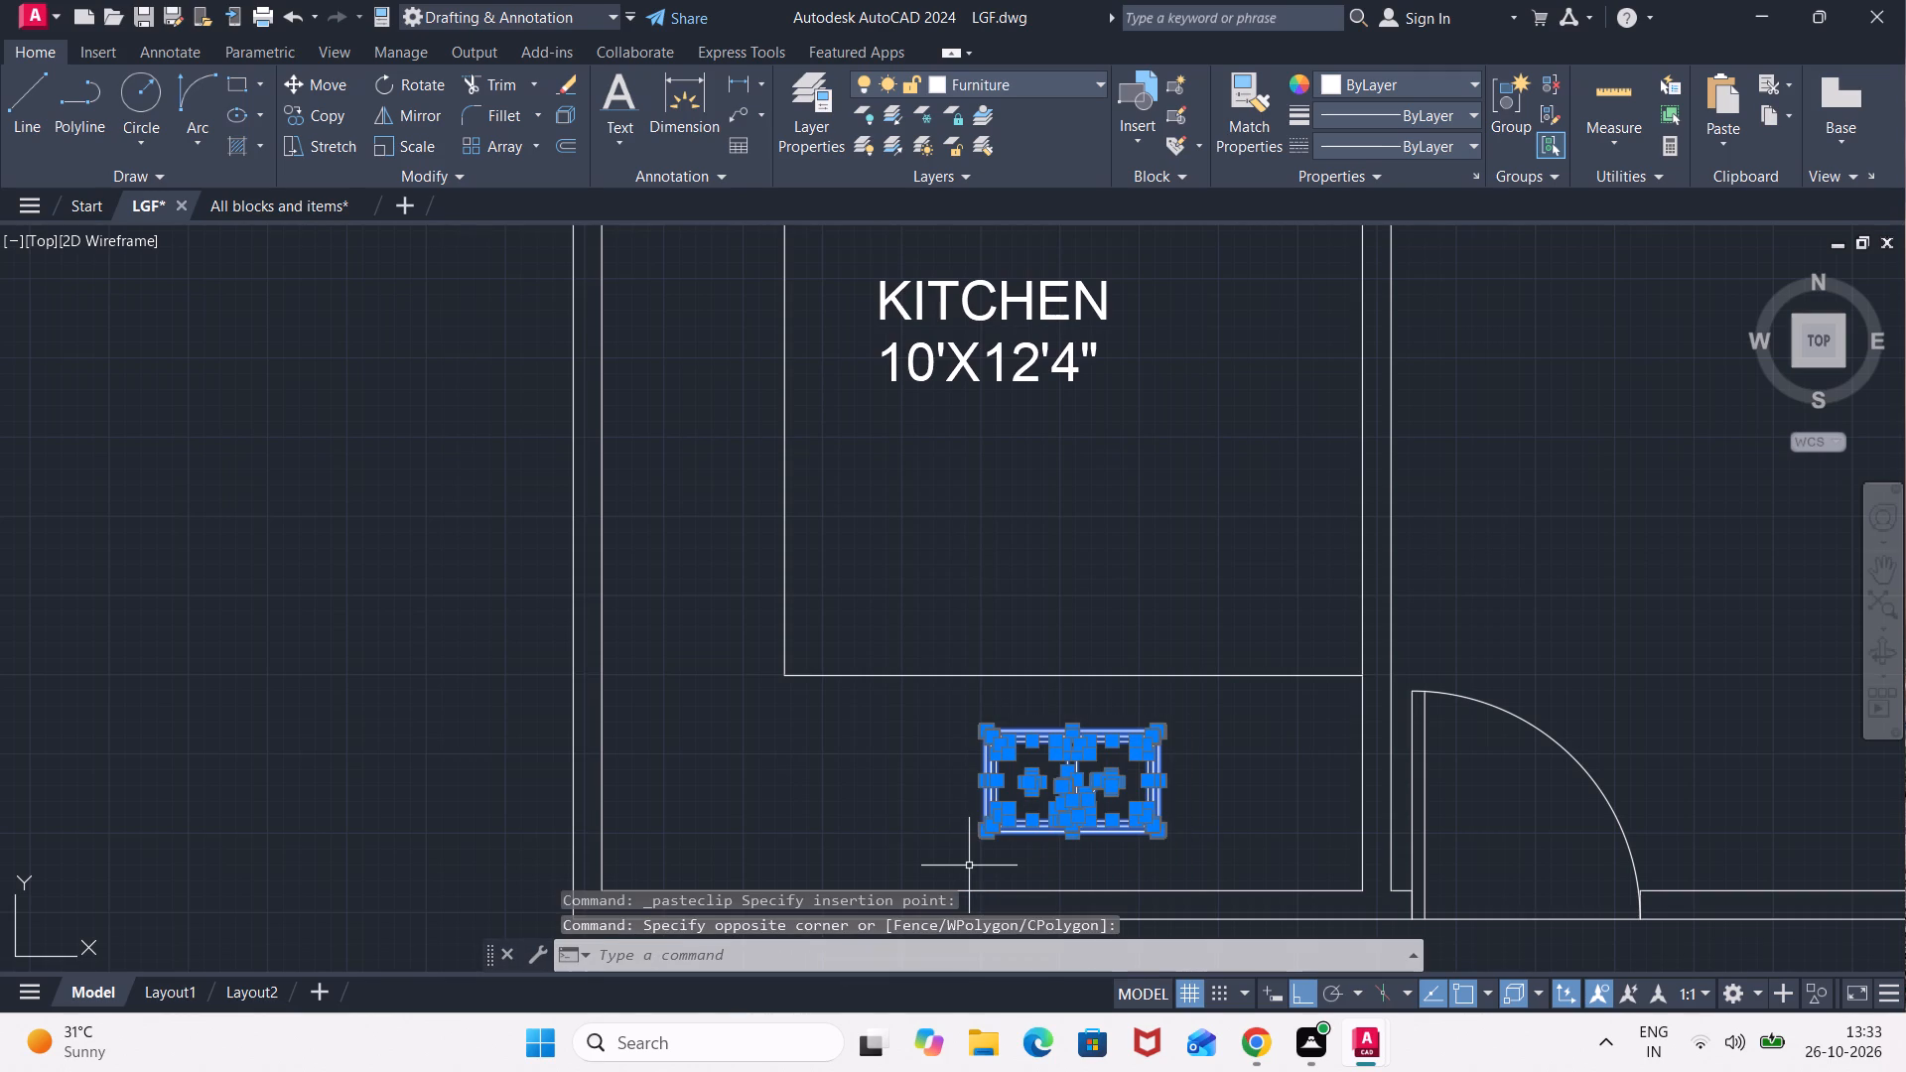
{"action": "type", "text": "SC"}
{"action": "key", "text": "Return"}
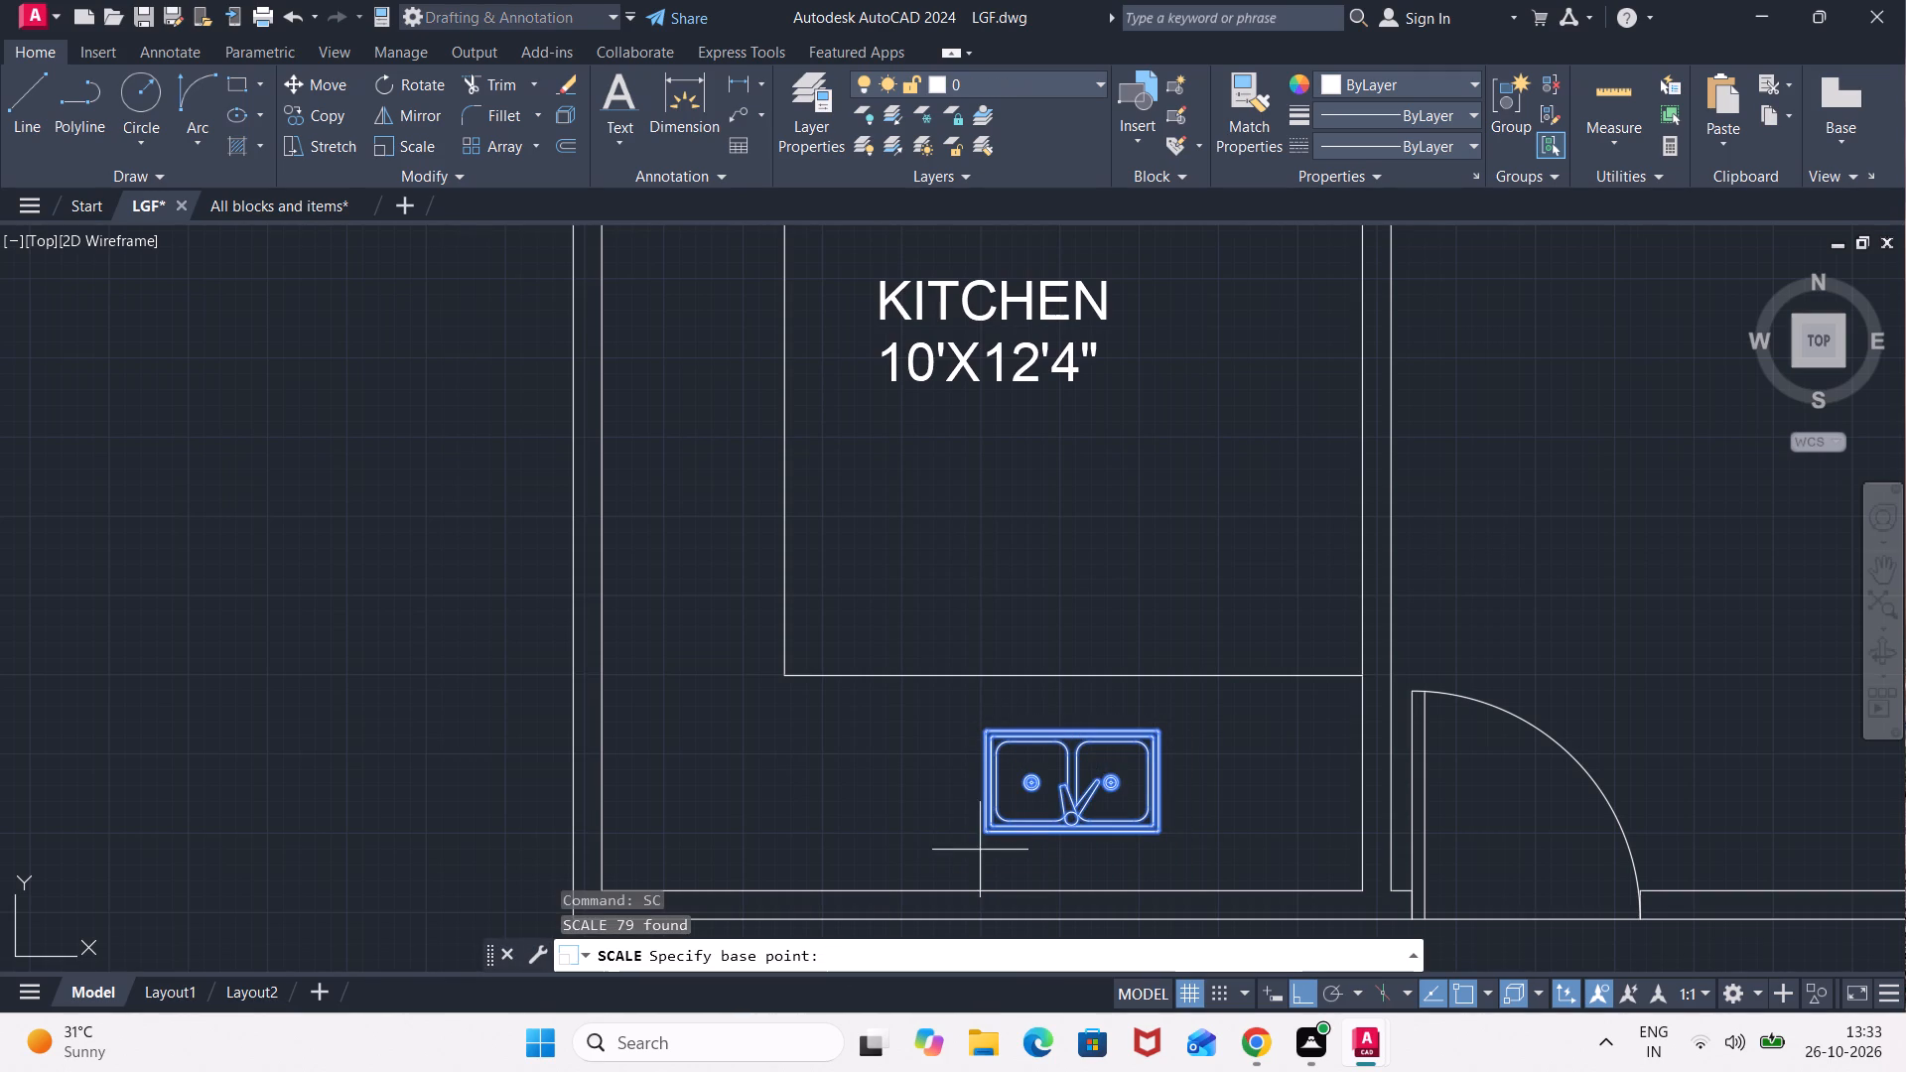
{"action": "left_click", "coordinate": [985, 839]}
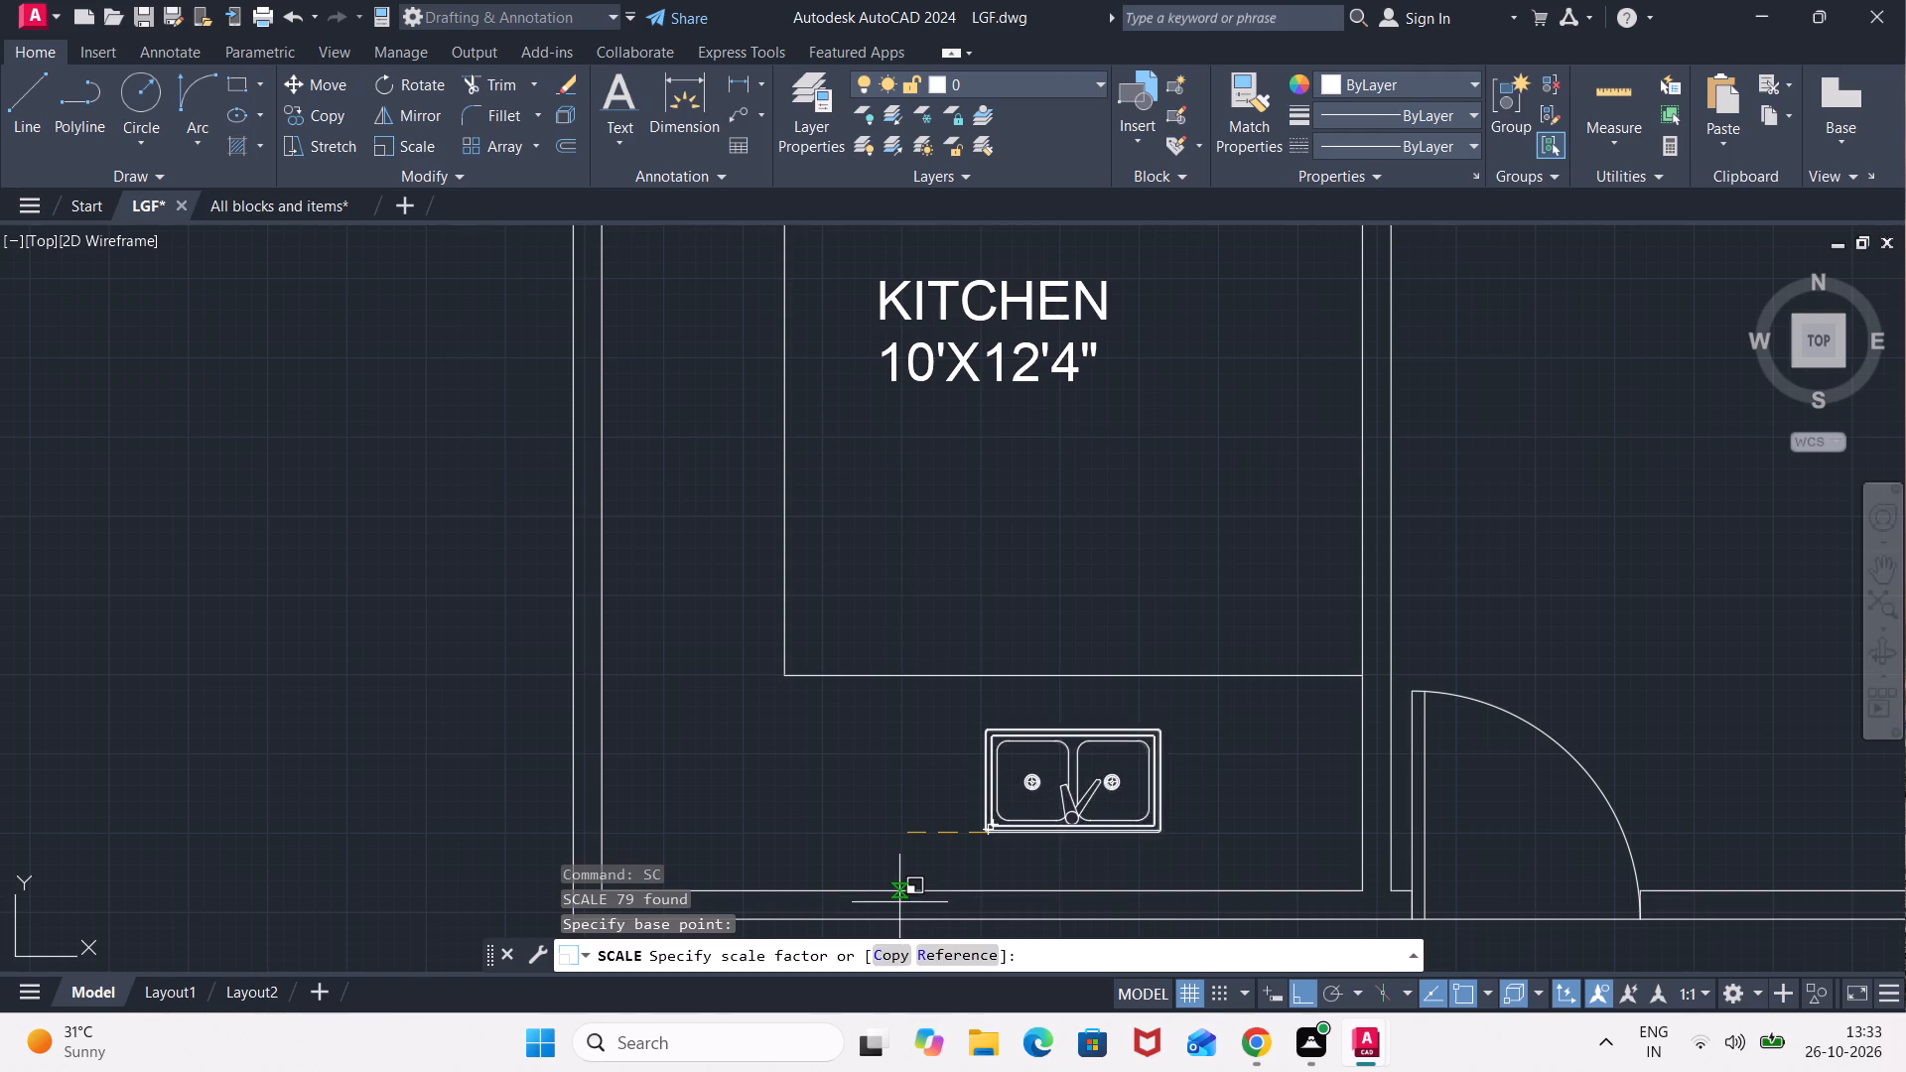
{"action": "left_click", "coordinate": [870, 911]}
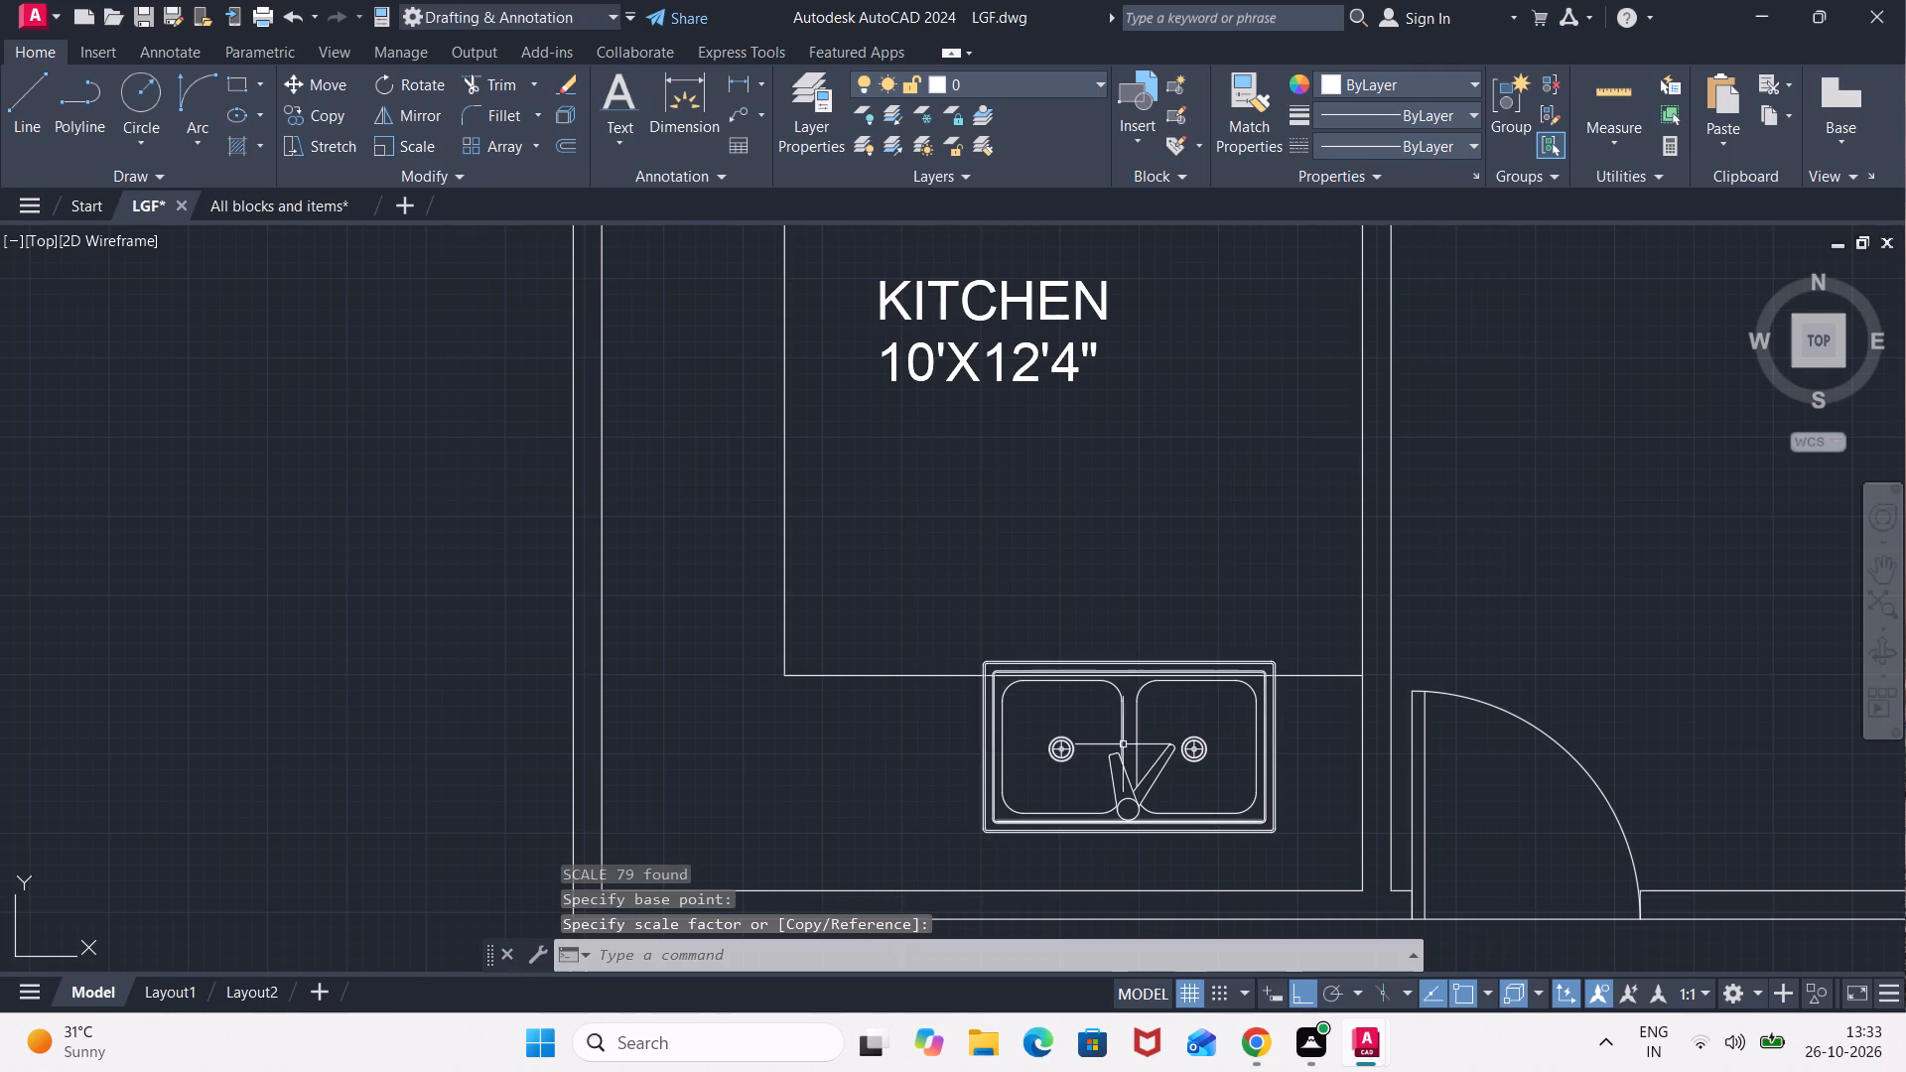
Move the enlarged sink straight toward the 3' WIDE PROJECTION wall so it sits inside the counter strip.
{"action": "left_click", "coordinate": [968, 655]}
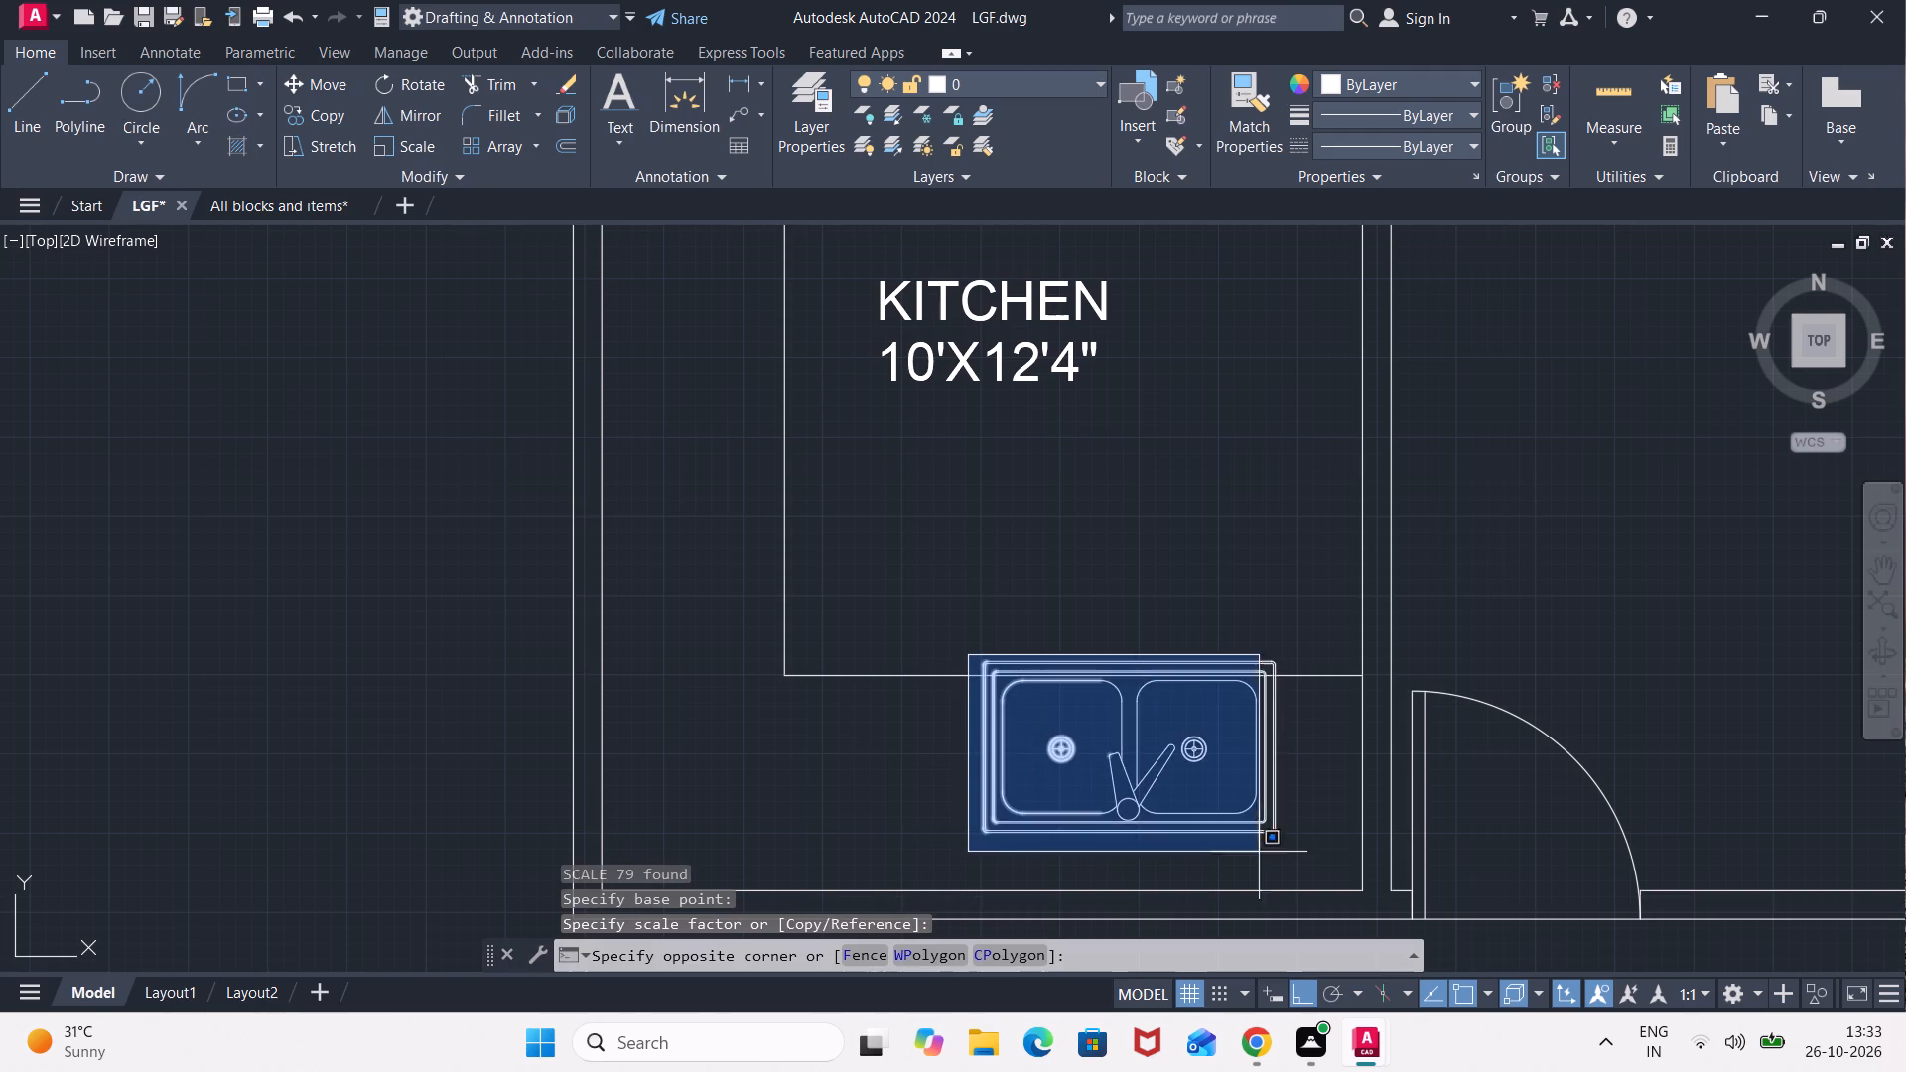
{"action": "left_click", "coordinate": [1283, 854]}
{"action": "key", "text": "m"}
{"action": "key", "text": "Return"}
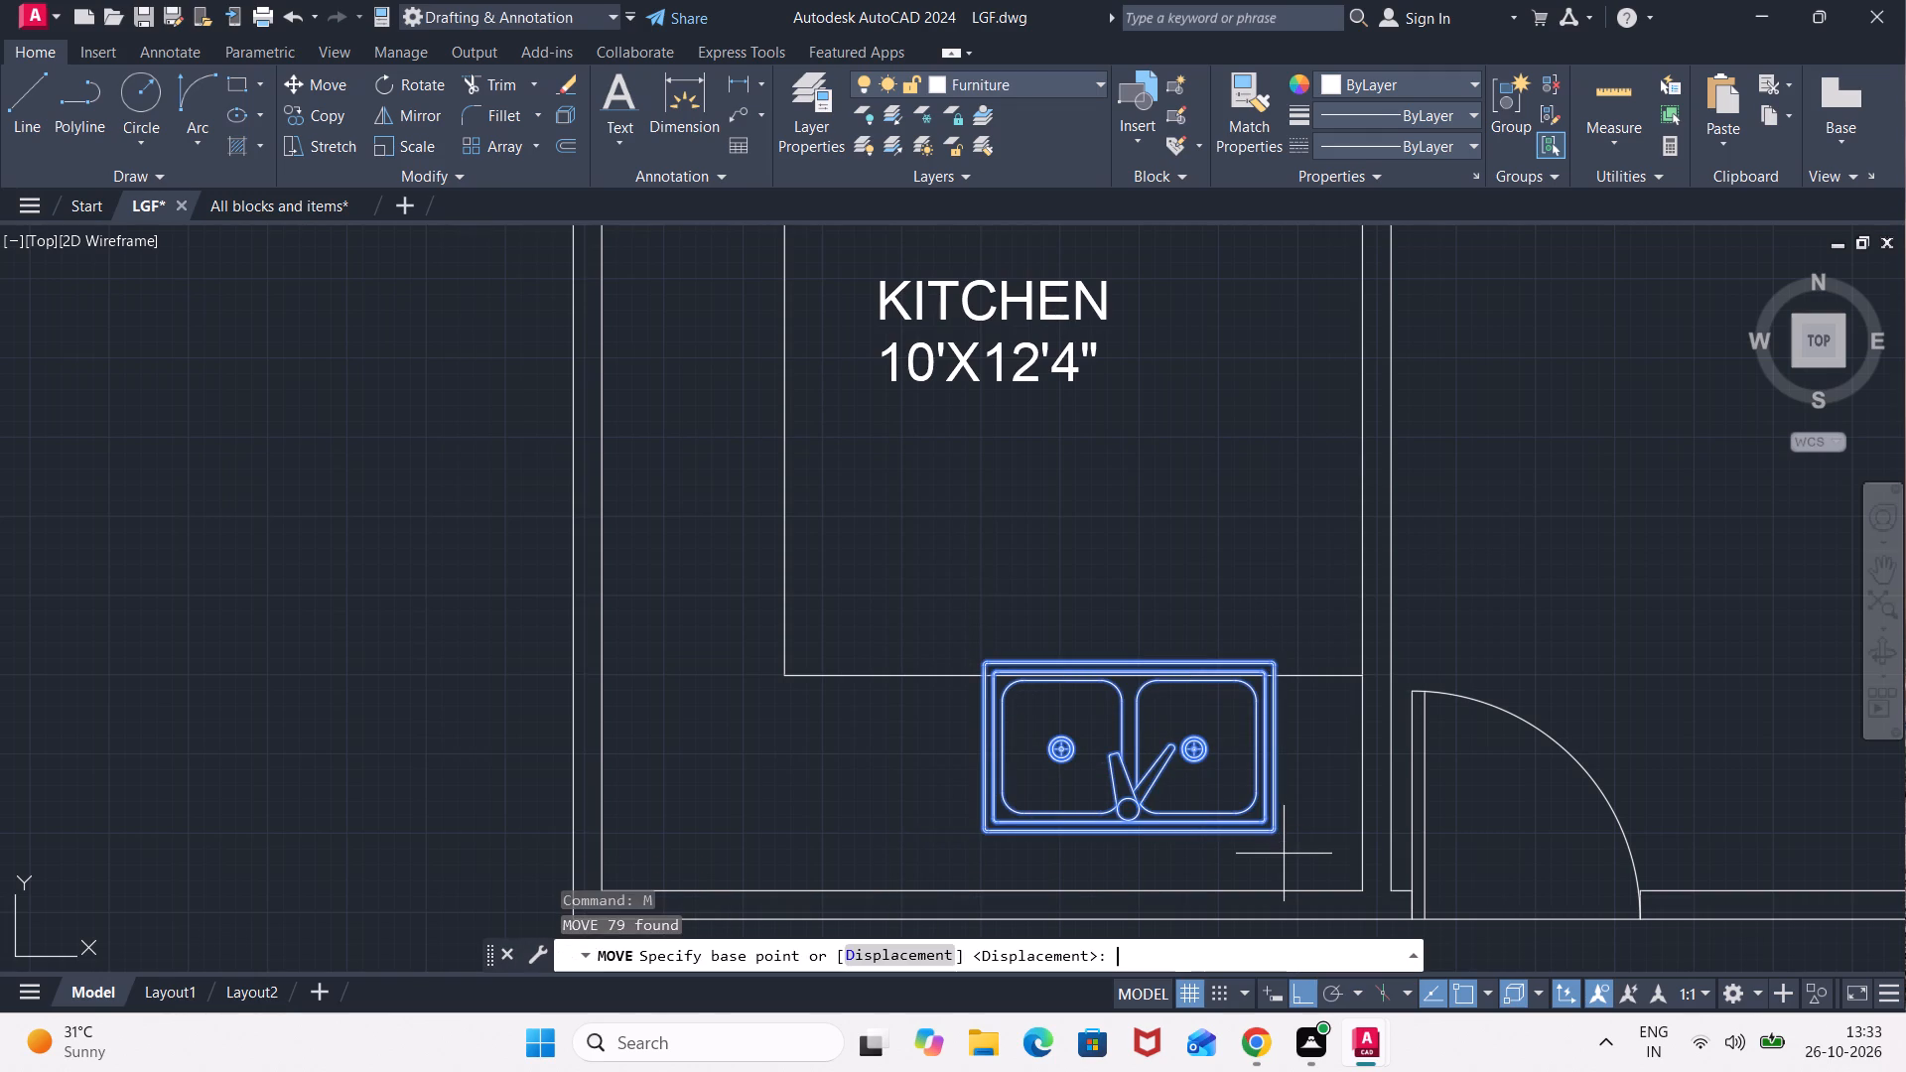
{"action": "left_click", "coordinate": [990, 828]}
{"action": "left_click", "coordinate": [970, 870]}
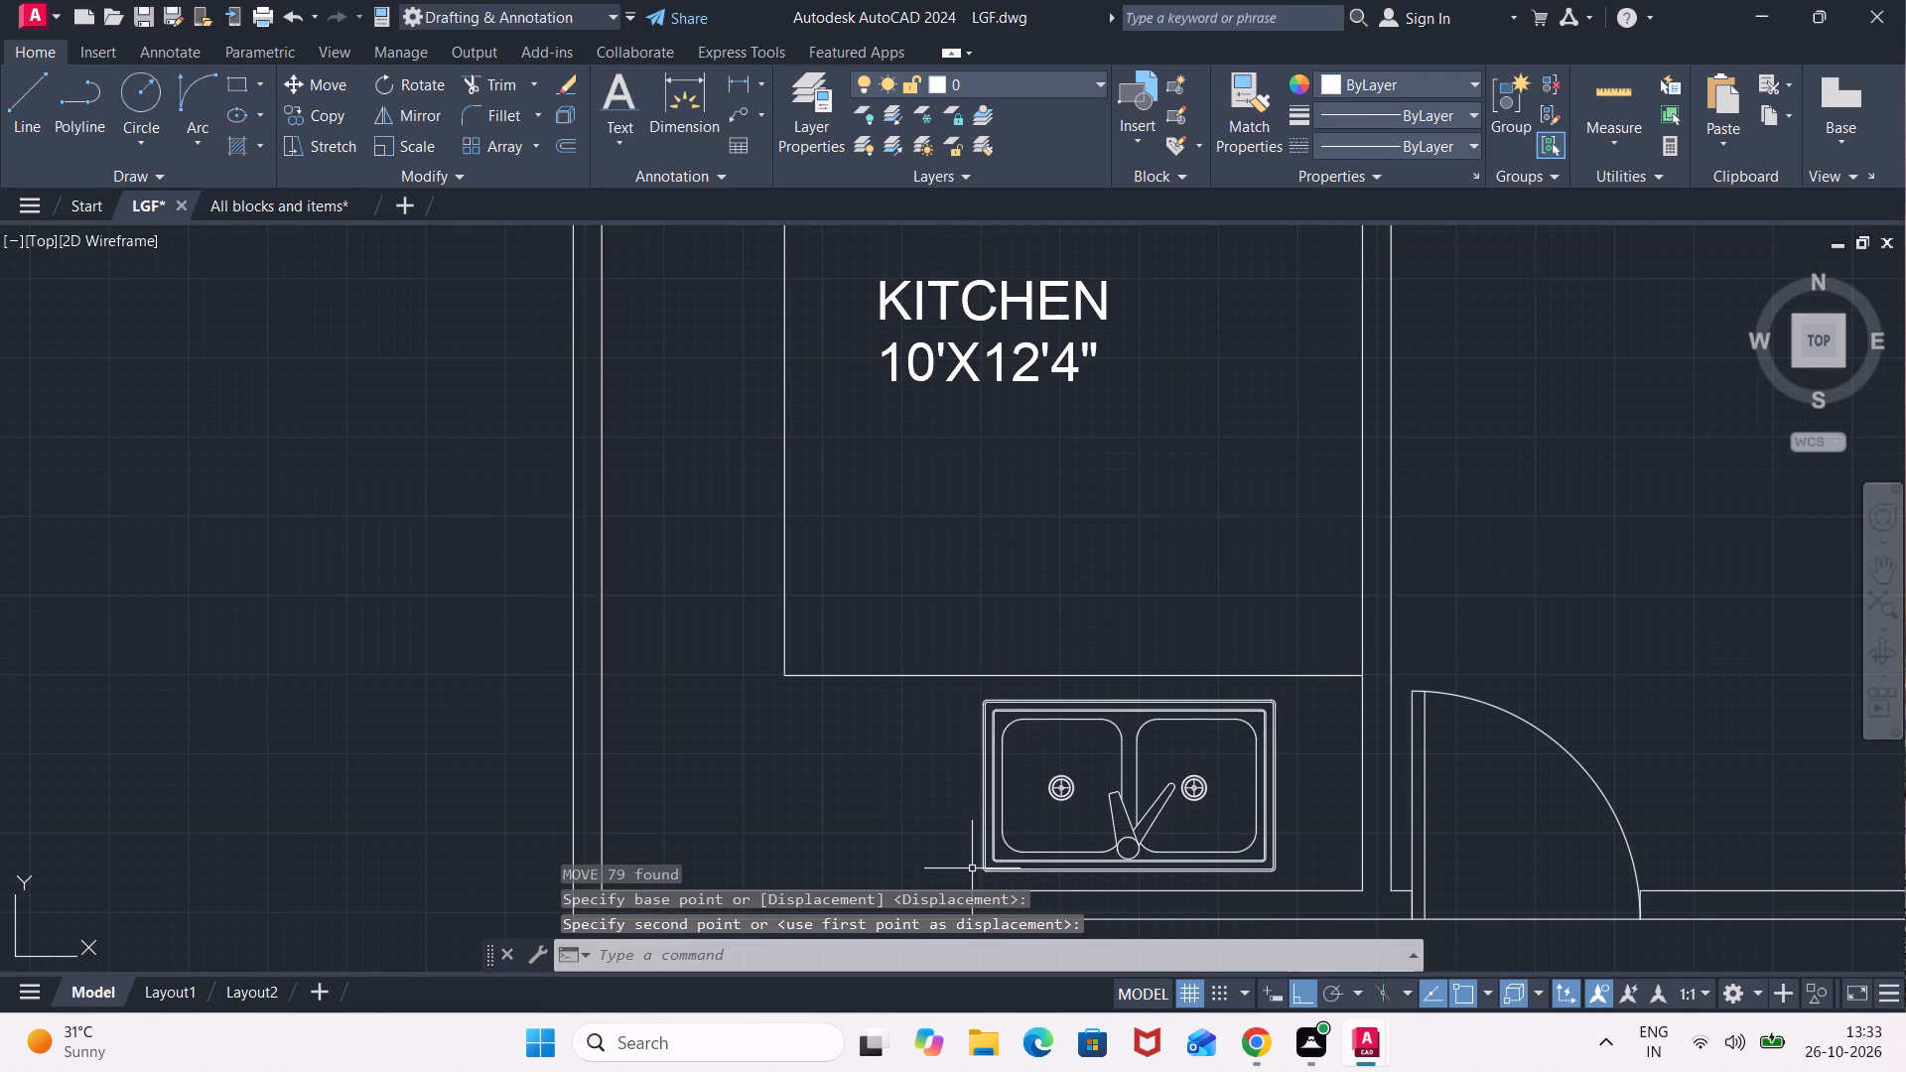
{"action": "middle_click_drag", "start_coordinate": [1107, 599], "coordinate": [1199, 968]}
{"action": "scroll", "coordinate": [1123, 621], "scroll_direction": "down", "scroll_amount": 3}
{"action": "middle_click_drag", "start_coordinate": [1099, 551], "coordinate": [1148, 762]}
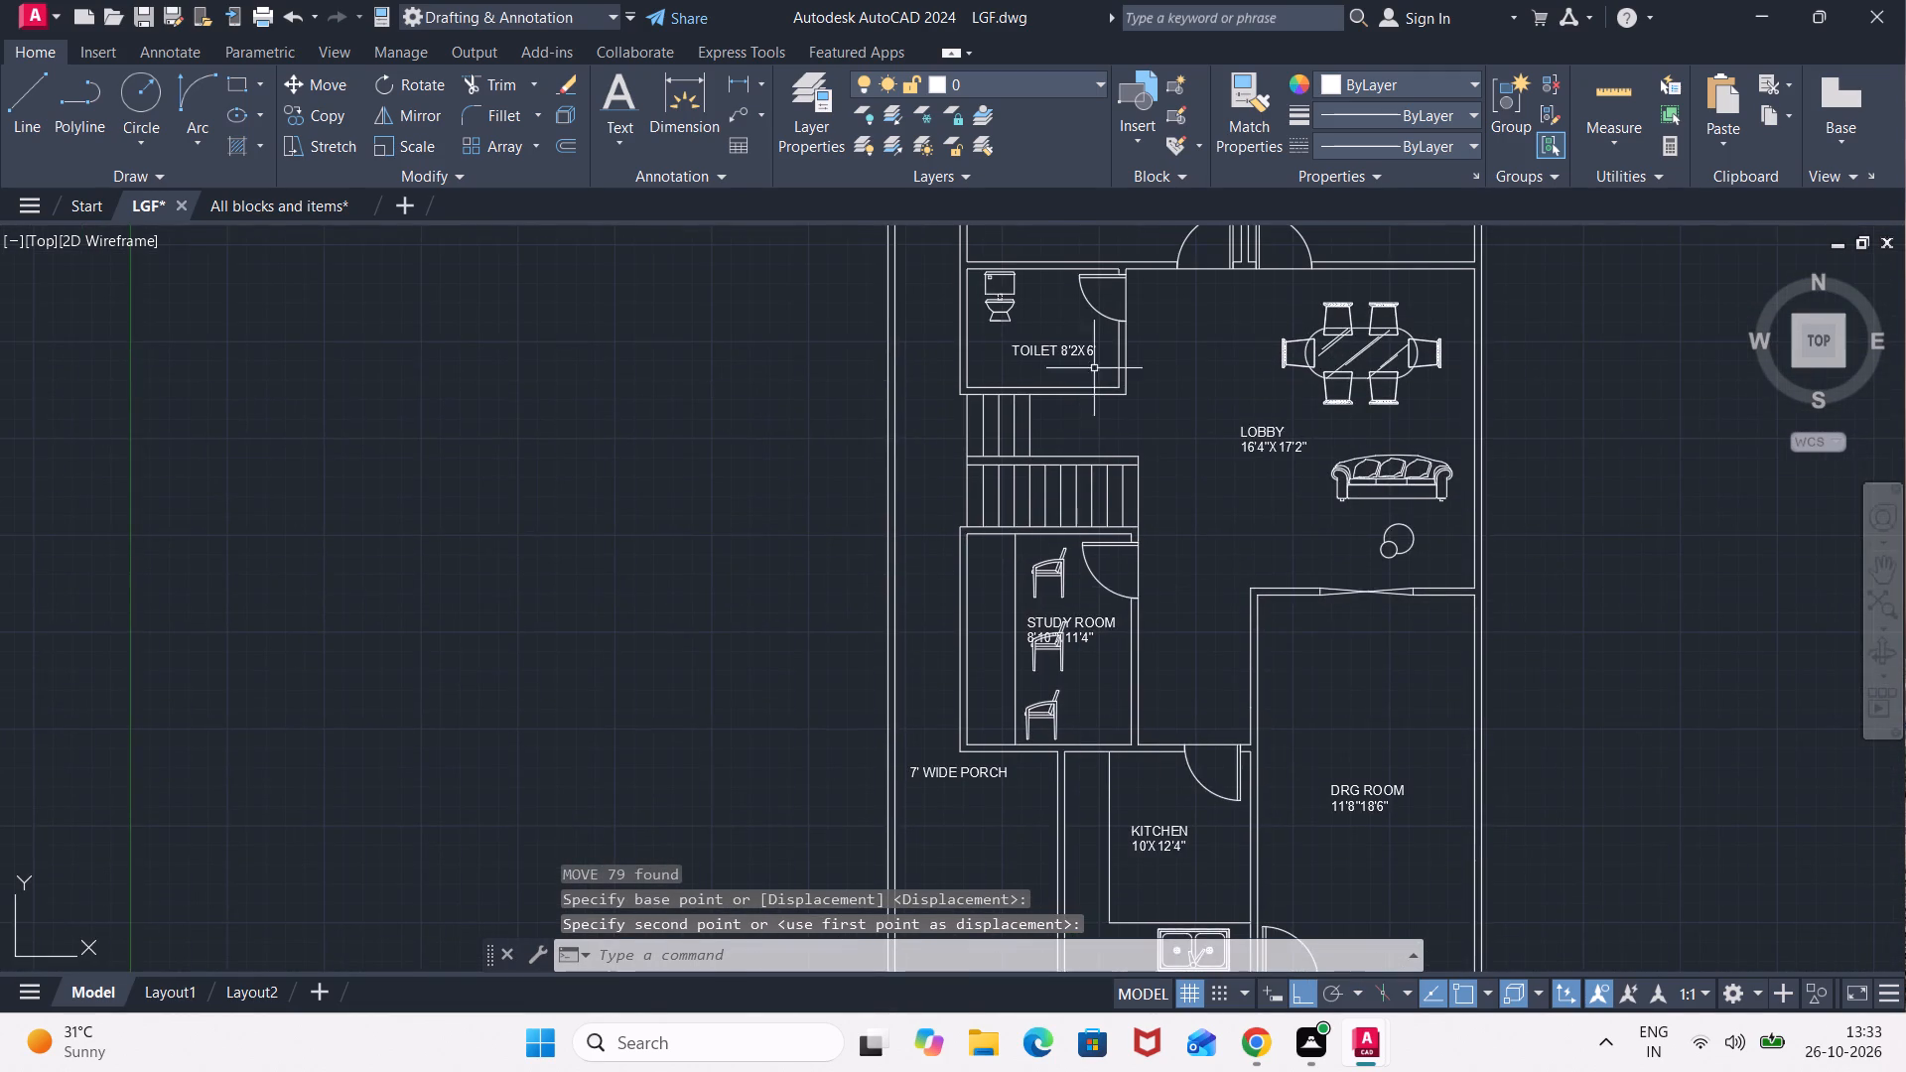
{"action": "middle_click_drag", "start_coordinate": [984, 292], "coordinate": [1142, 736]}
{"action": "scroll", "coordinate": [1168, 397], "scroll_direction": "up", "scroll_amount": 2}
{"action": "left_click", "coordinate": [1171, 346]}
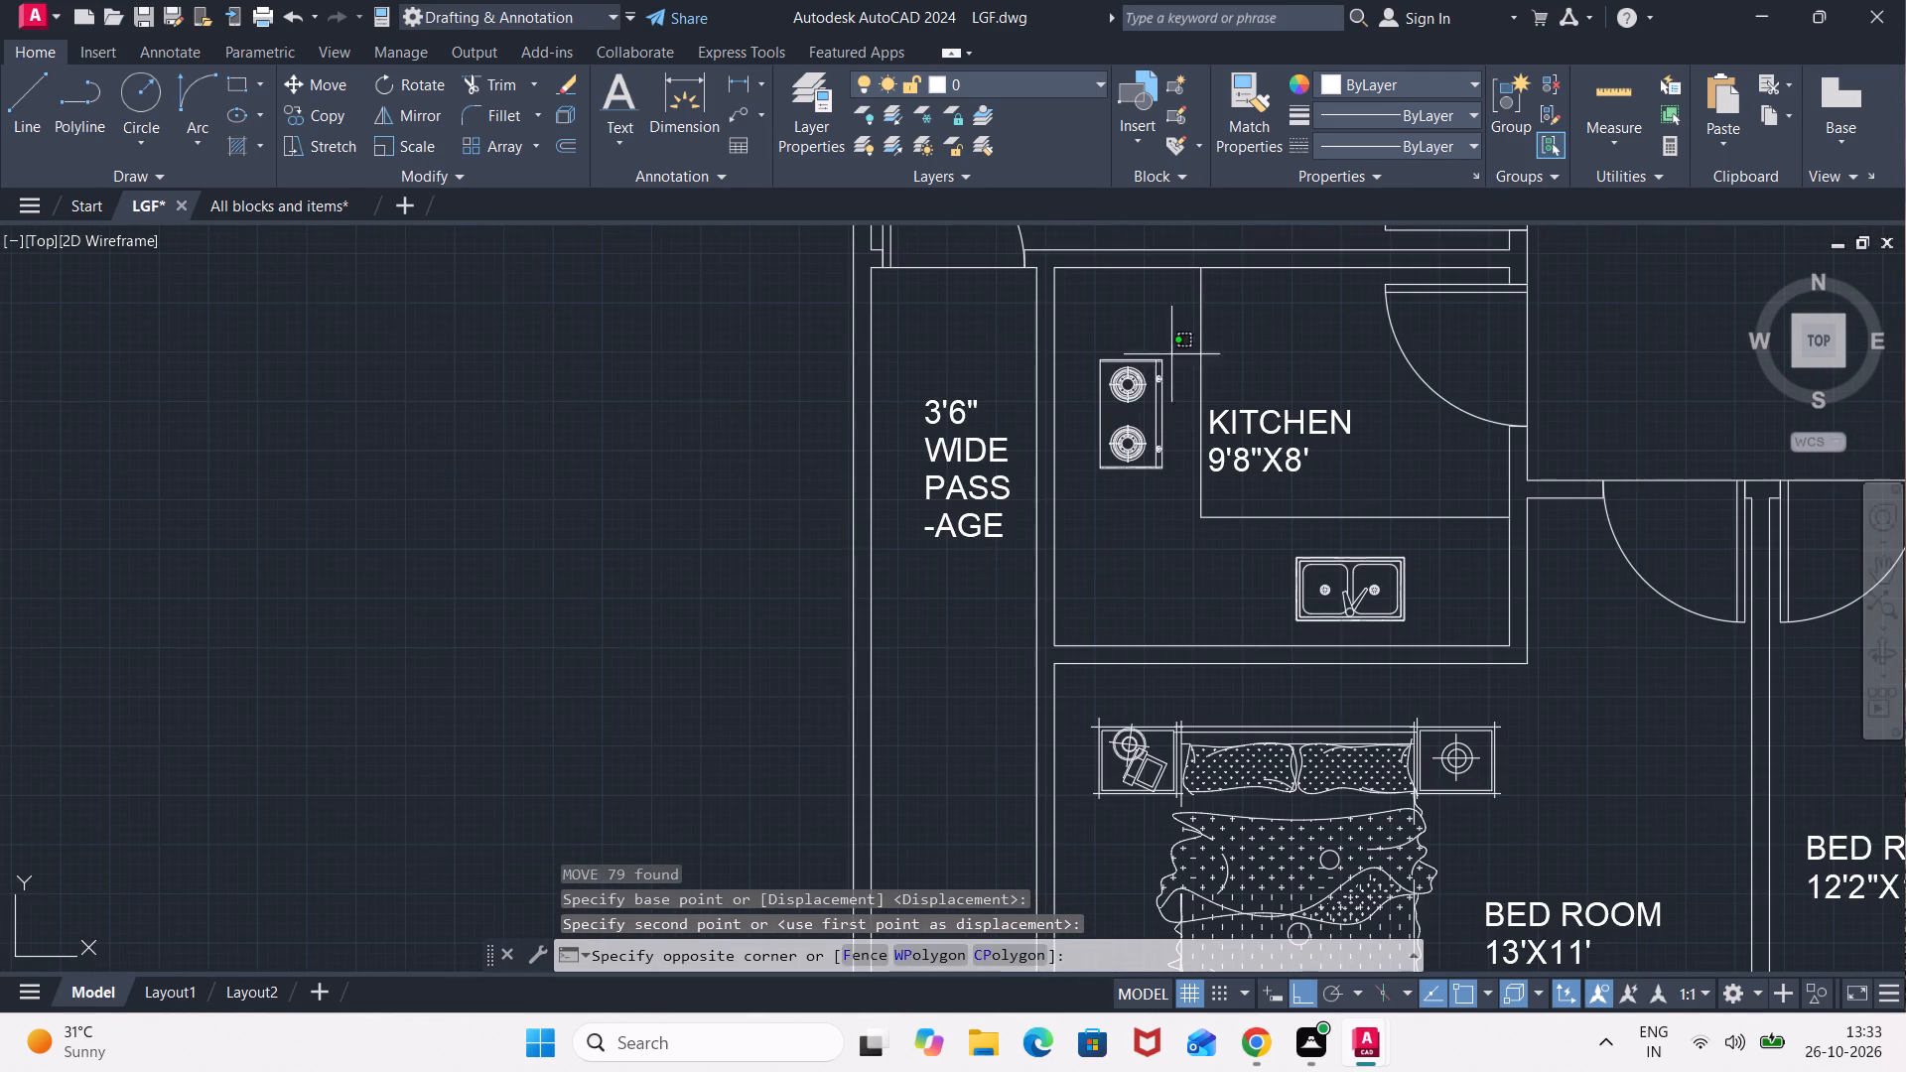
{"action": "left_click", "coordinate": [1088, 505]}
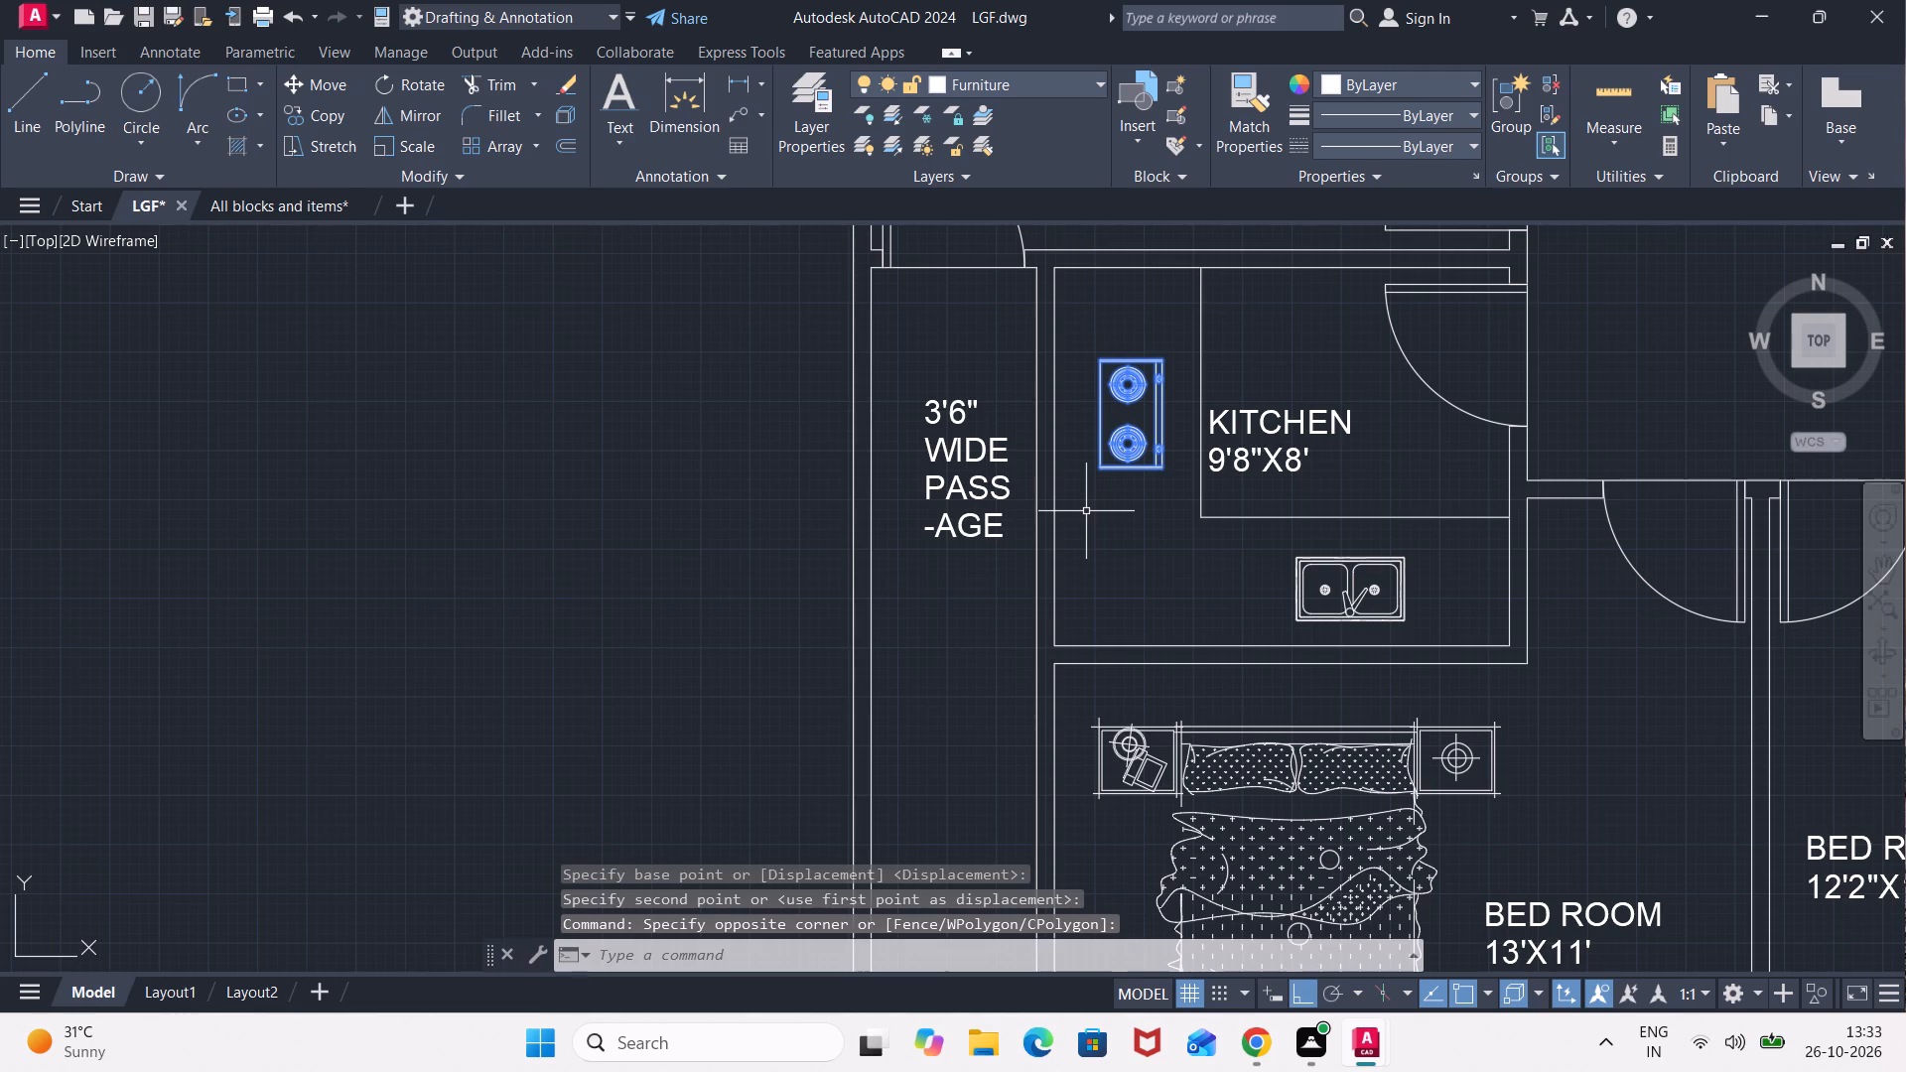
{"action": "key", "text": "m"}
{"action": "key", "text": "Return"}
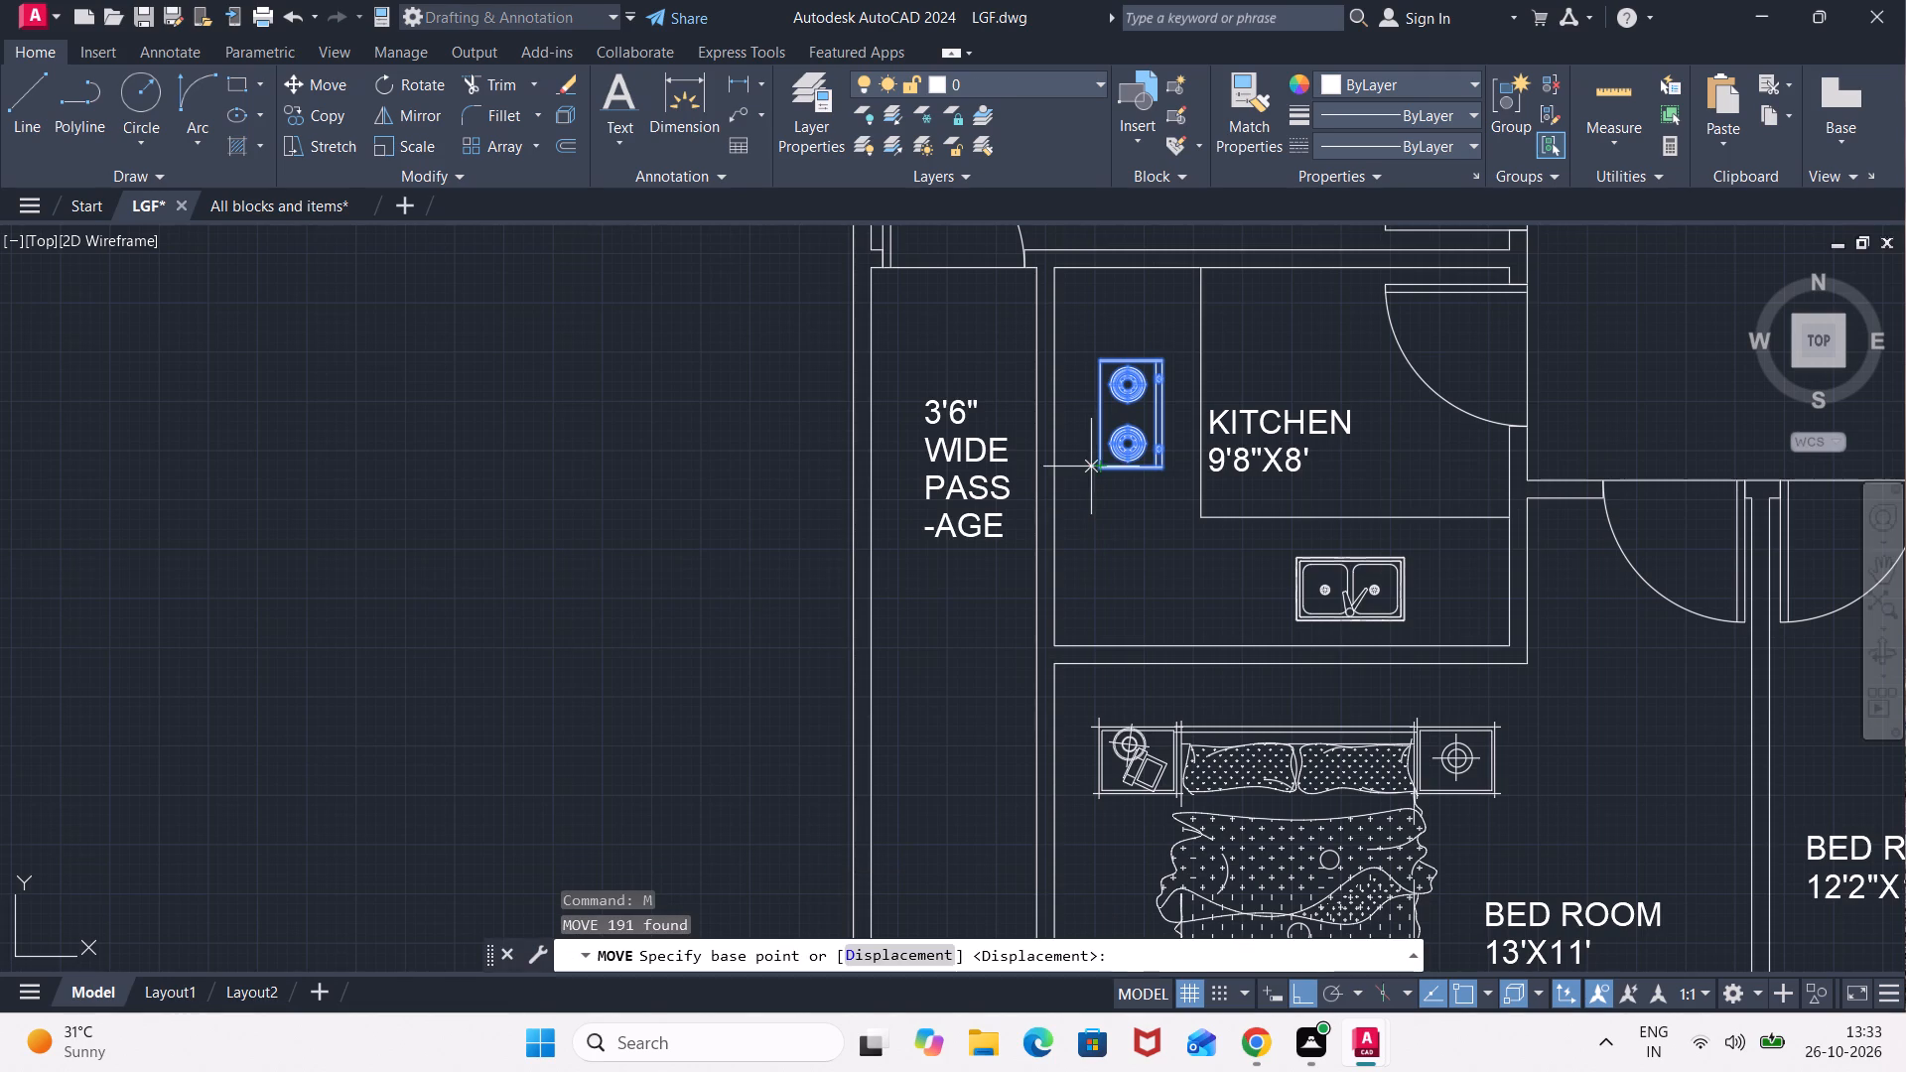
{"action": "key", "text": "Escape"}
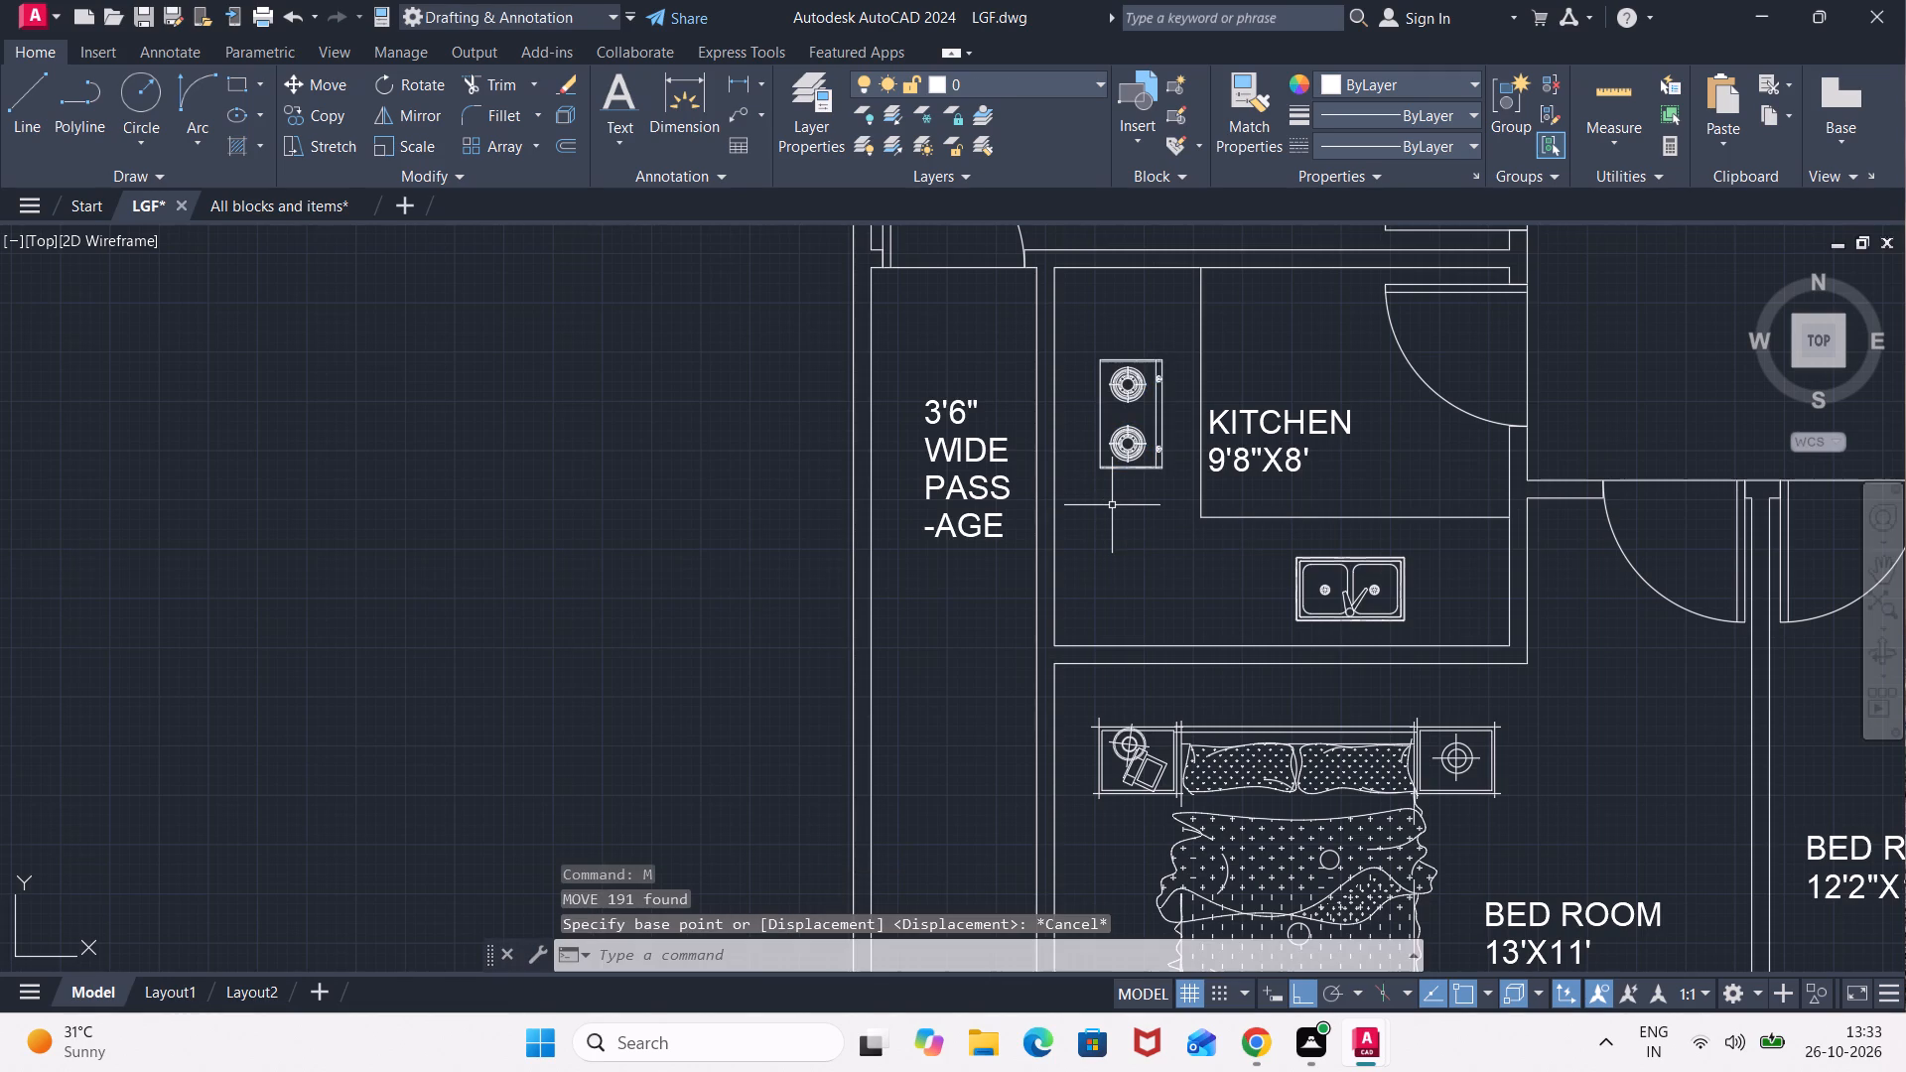
Copy the two-burner stove from the 9'8"X8' KITCHEN onto the porch-side counter of the 10'X12'4" KITCHEN, turning Ortho off for free placement.
{"action": "left_click_drag", "start_coordinate": [1179, 331], "coordinate": [1173, 362]}
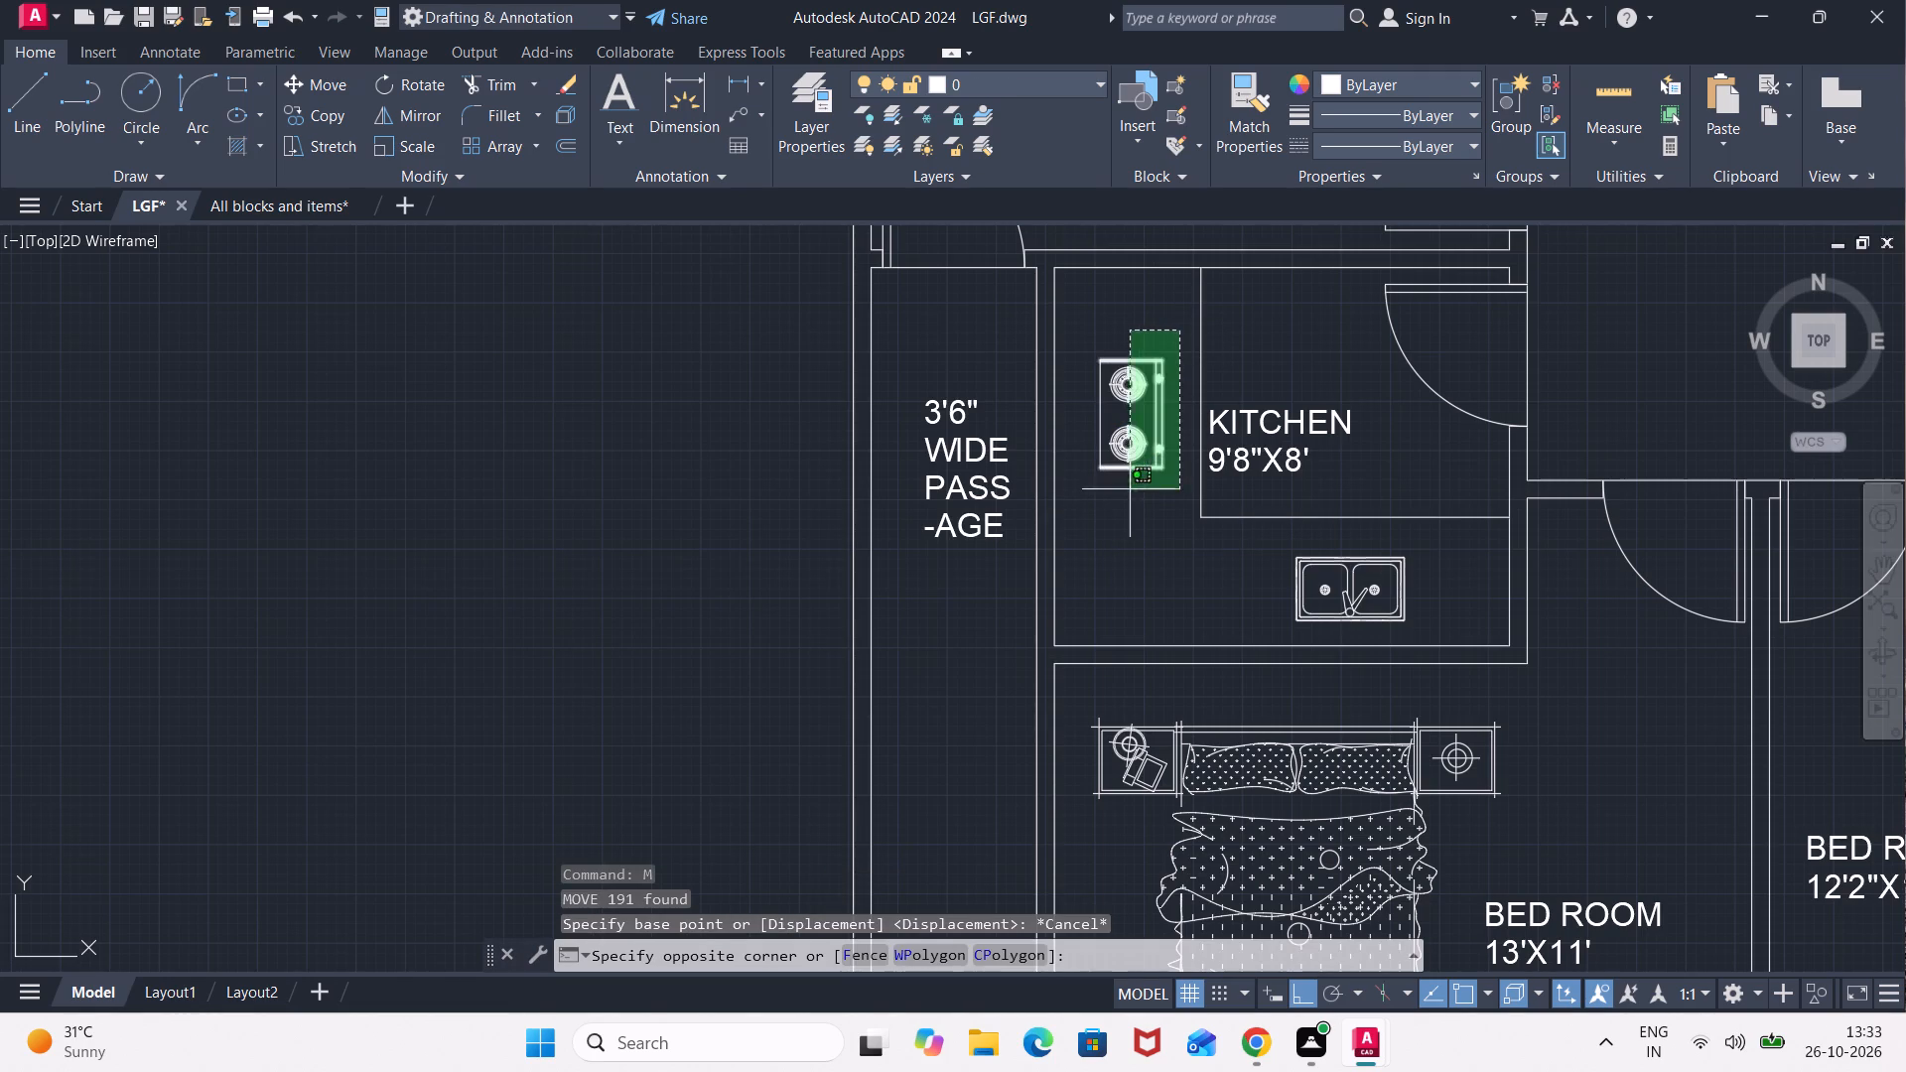
{"action": "left_click", "coordinate": [1081, 512]}
{"action": "type", "text": "CO"}
{"action": "key", "text": "Return"}
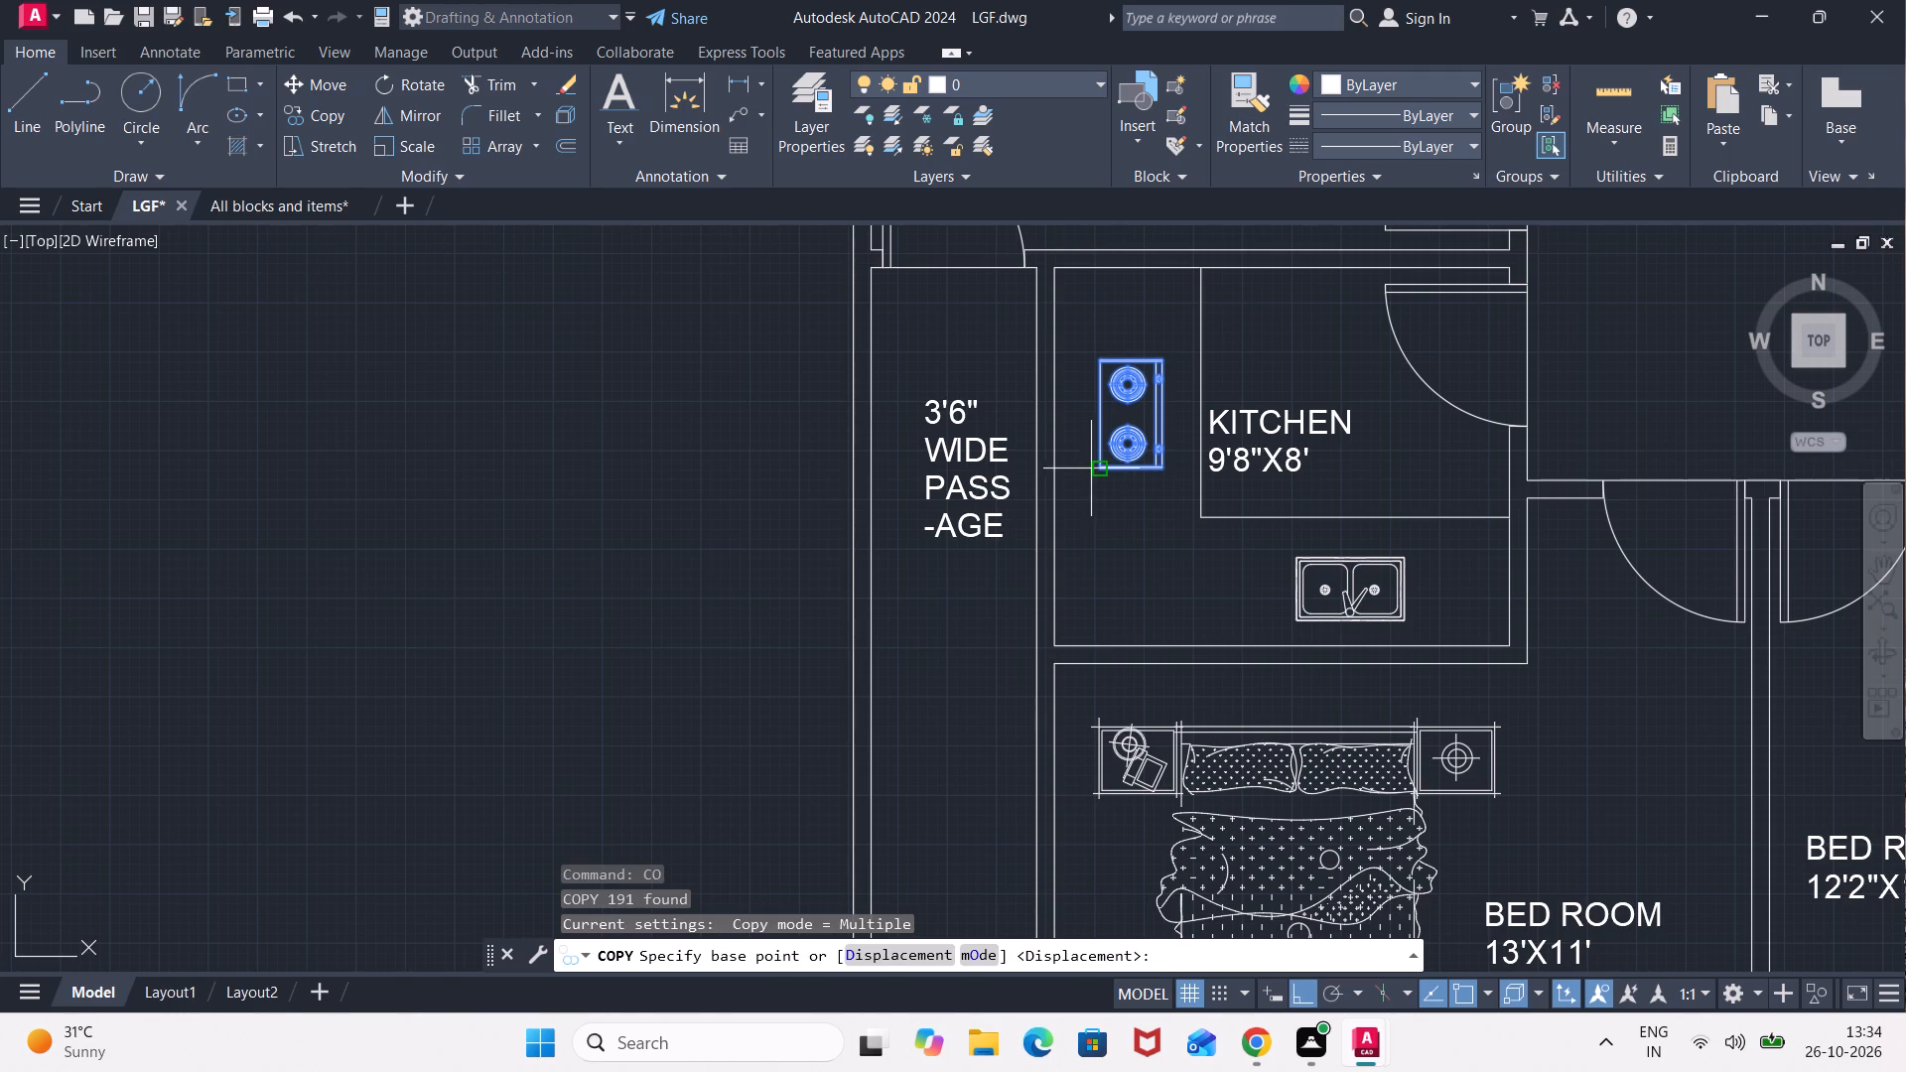
{"action": "left_click", "coordinate": [1103, 465]}
{"action": "middle_click_drag", "start_coordinate": [1068, 826], "coordinate": [1048, 253]}
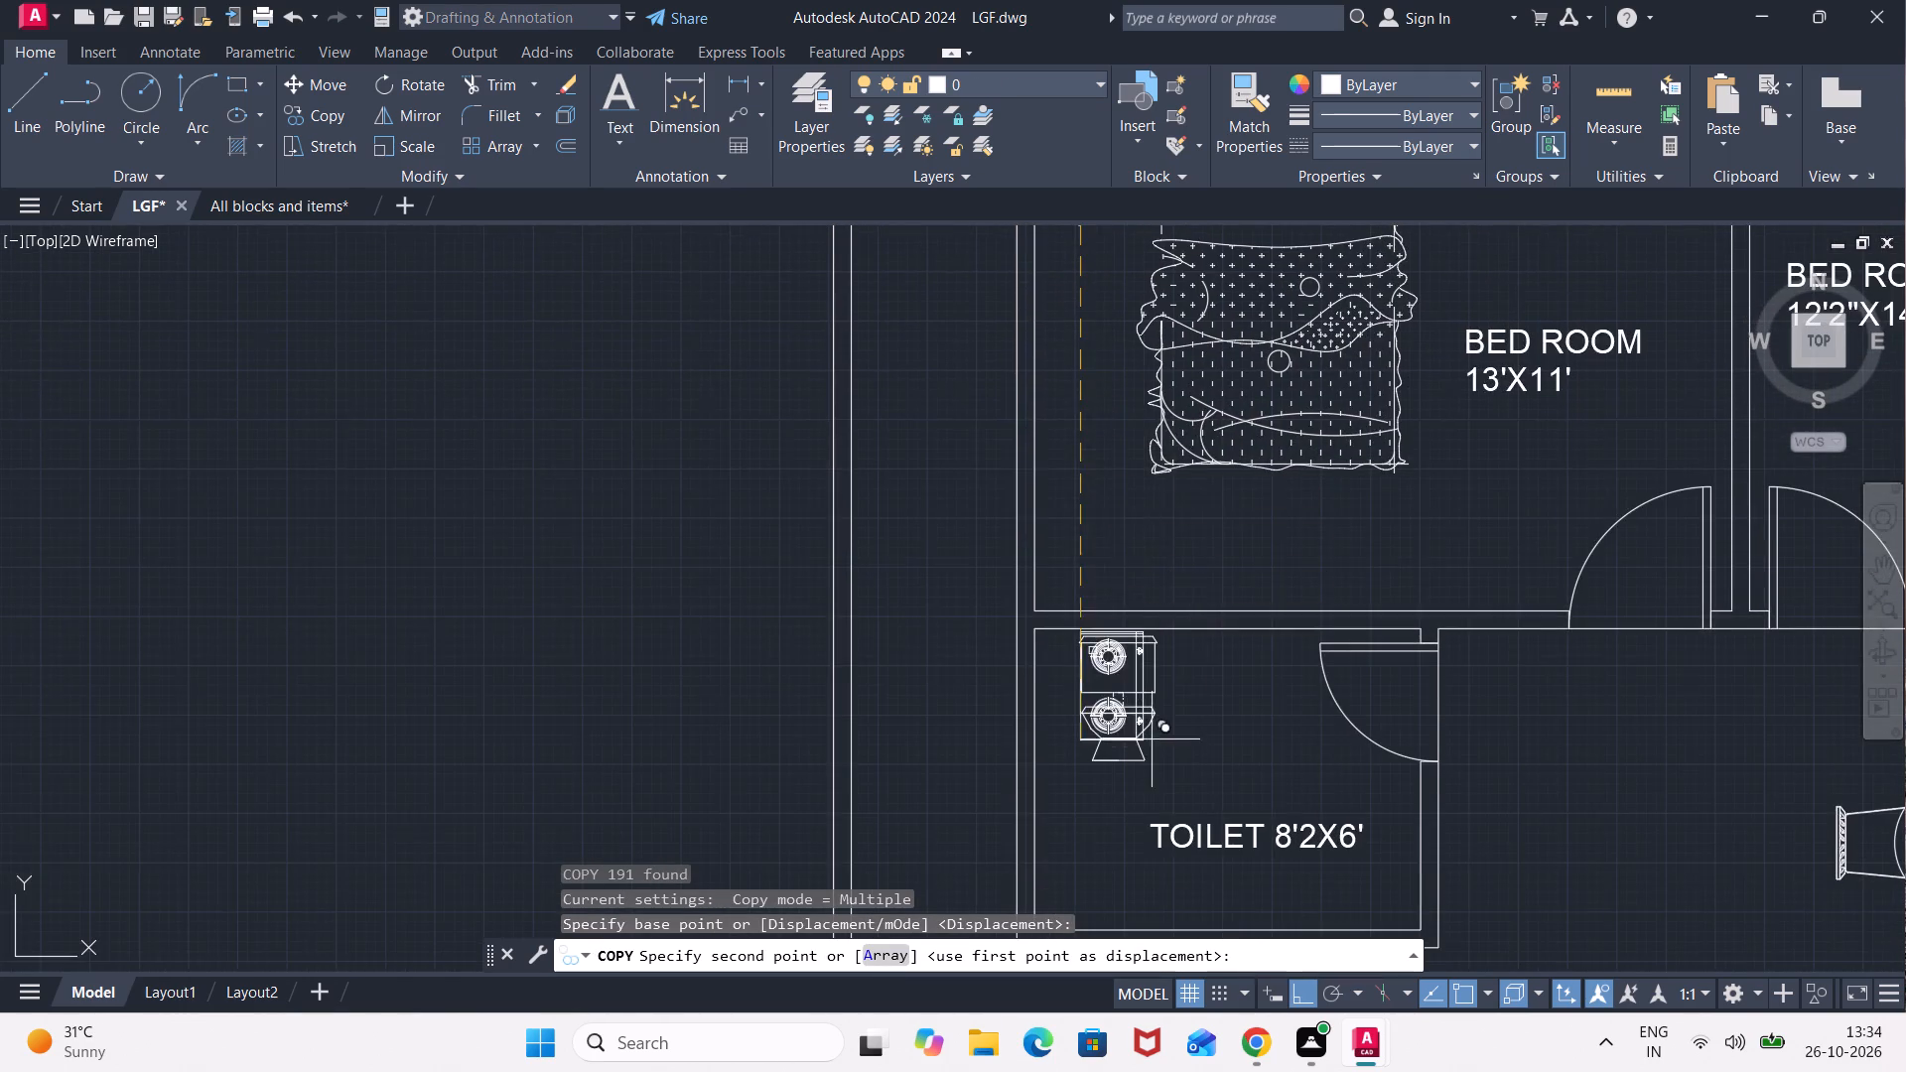
{"action": "middle_click_drag", "start_coordinate": [1147, 679], "coordinate": [1136, 357]}
{"action": "middle_click_drag", "start_coordinate": [1069, 740], "coordinate": [1055, 184]}
{"action": "scroll", "coordinate": [1048, 731], "scroll_direction": "up", "scroll_amount": 1}
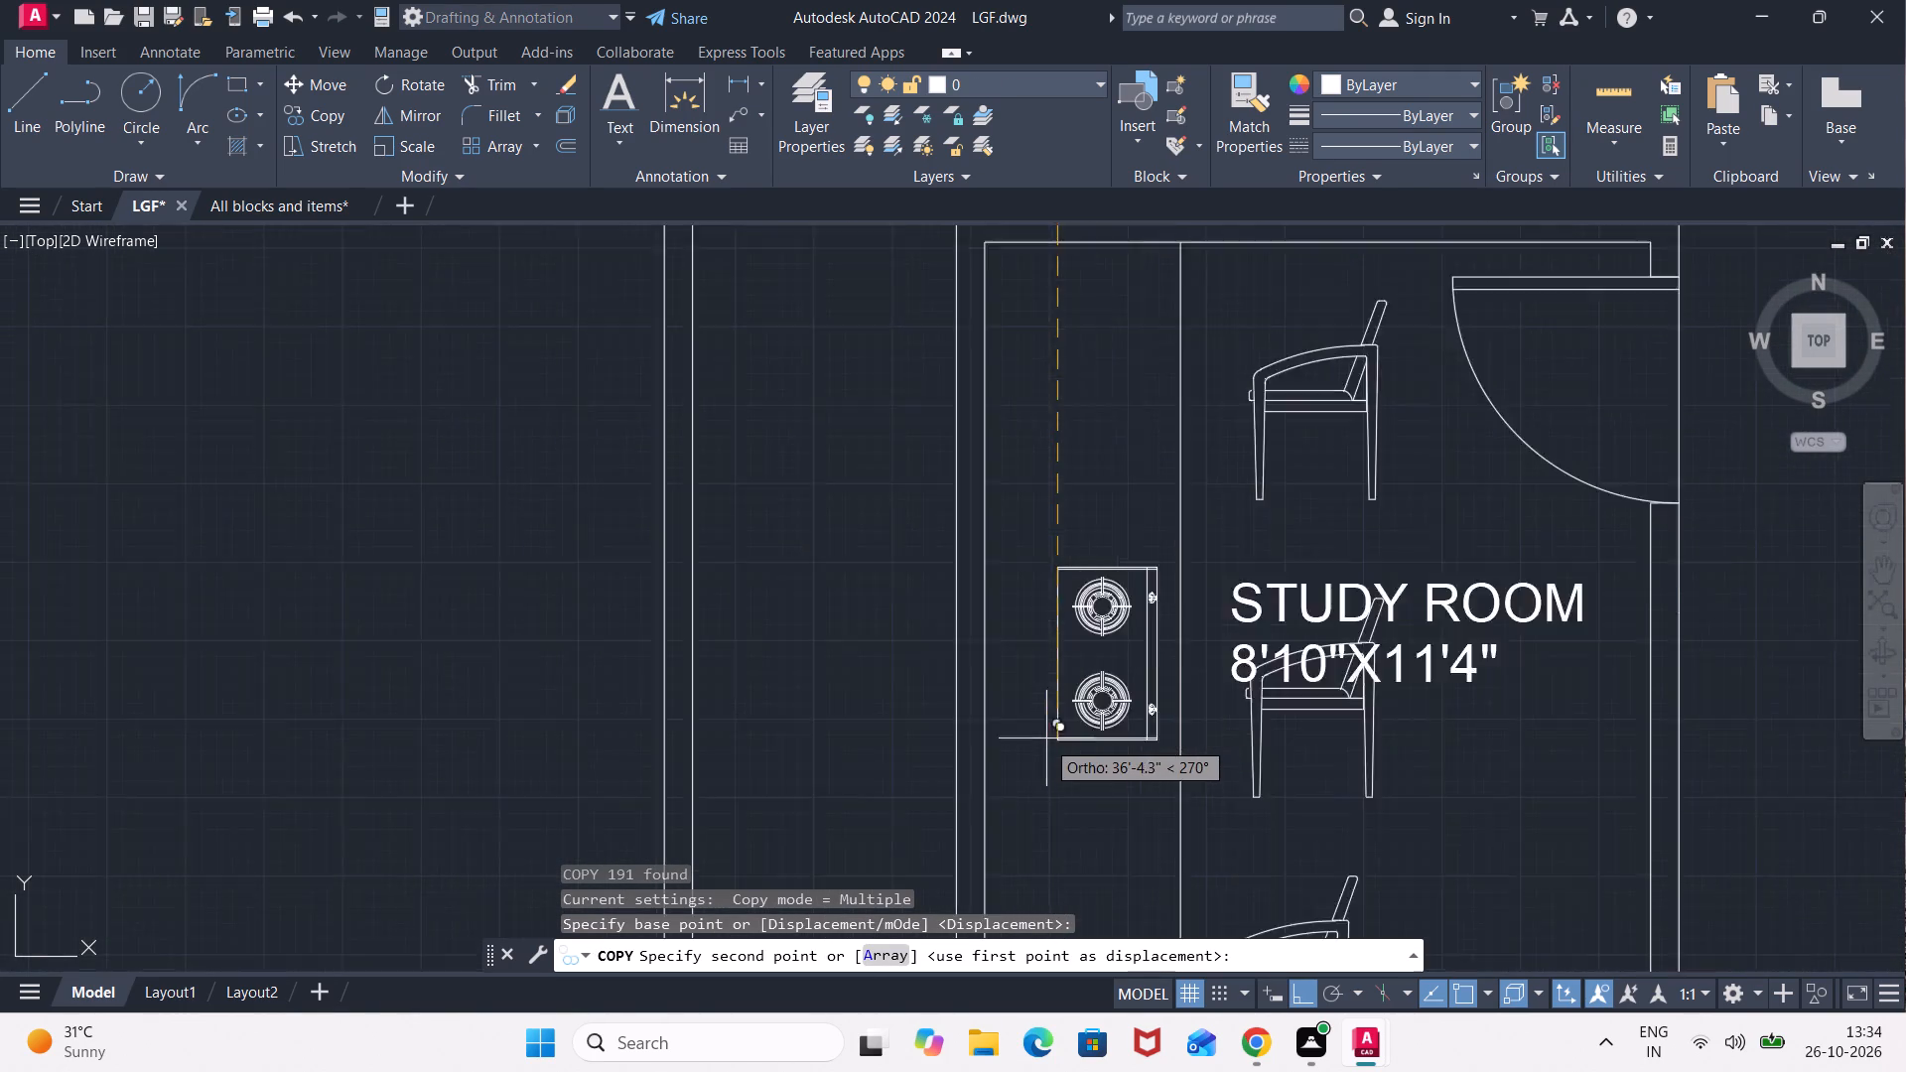
{"action": "scroll", "coordinate": [1045, 740], "scroll_direction": "up", "scroll_amount": 1}
{"action": "scroll", "coordinate": [1045, 740], "scroll_direction": "down", "scroll_amount": 2}
{"action": "middle_click_drag", "start_coordinate": [1045, 738], "coordinate": [1138, 158]}
{"action": "middle_click_drag", "start_coordinate": [1188, 616], "coordinate": [1213, 241]}
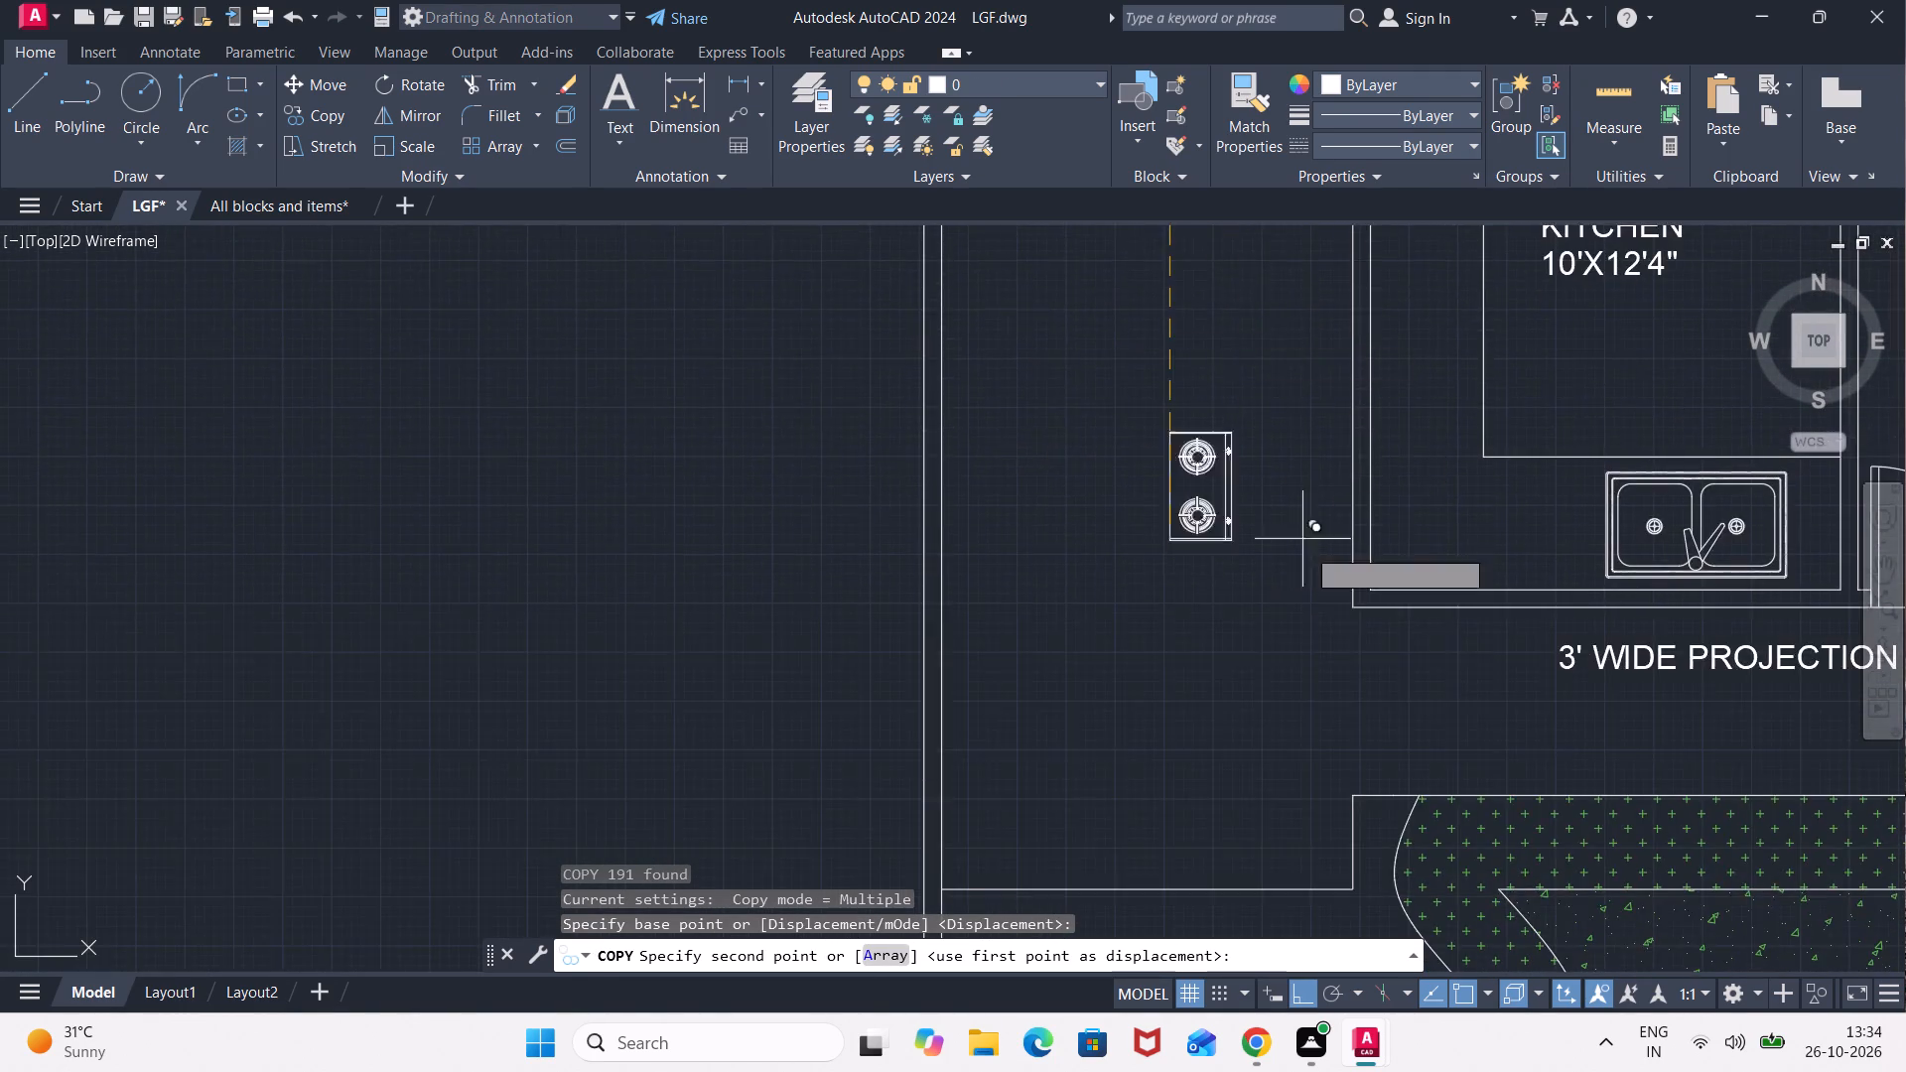
{"action": "scroll", "coordinate": [1344, 661], "scroll_direction": "down", "scroll_amount": 1}
{"action": "middle_click_drag", "start_coordinate": [1367, 705], "coordinate": [1236, 608]}
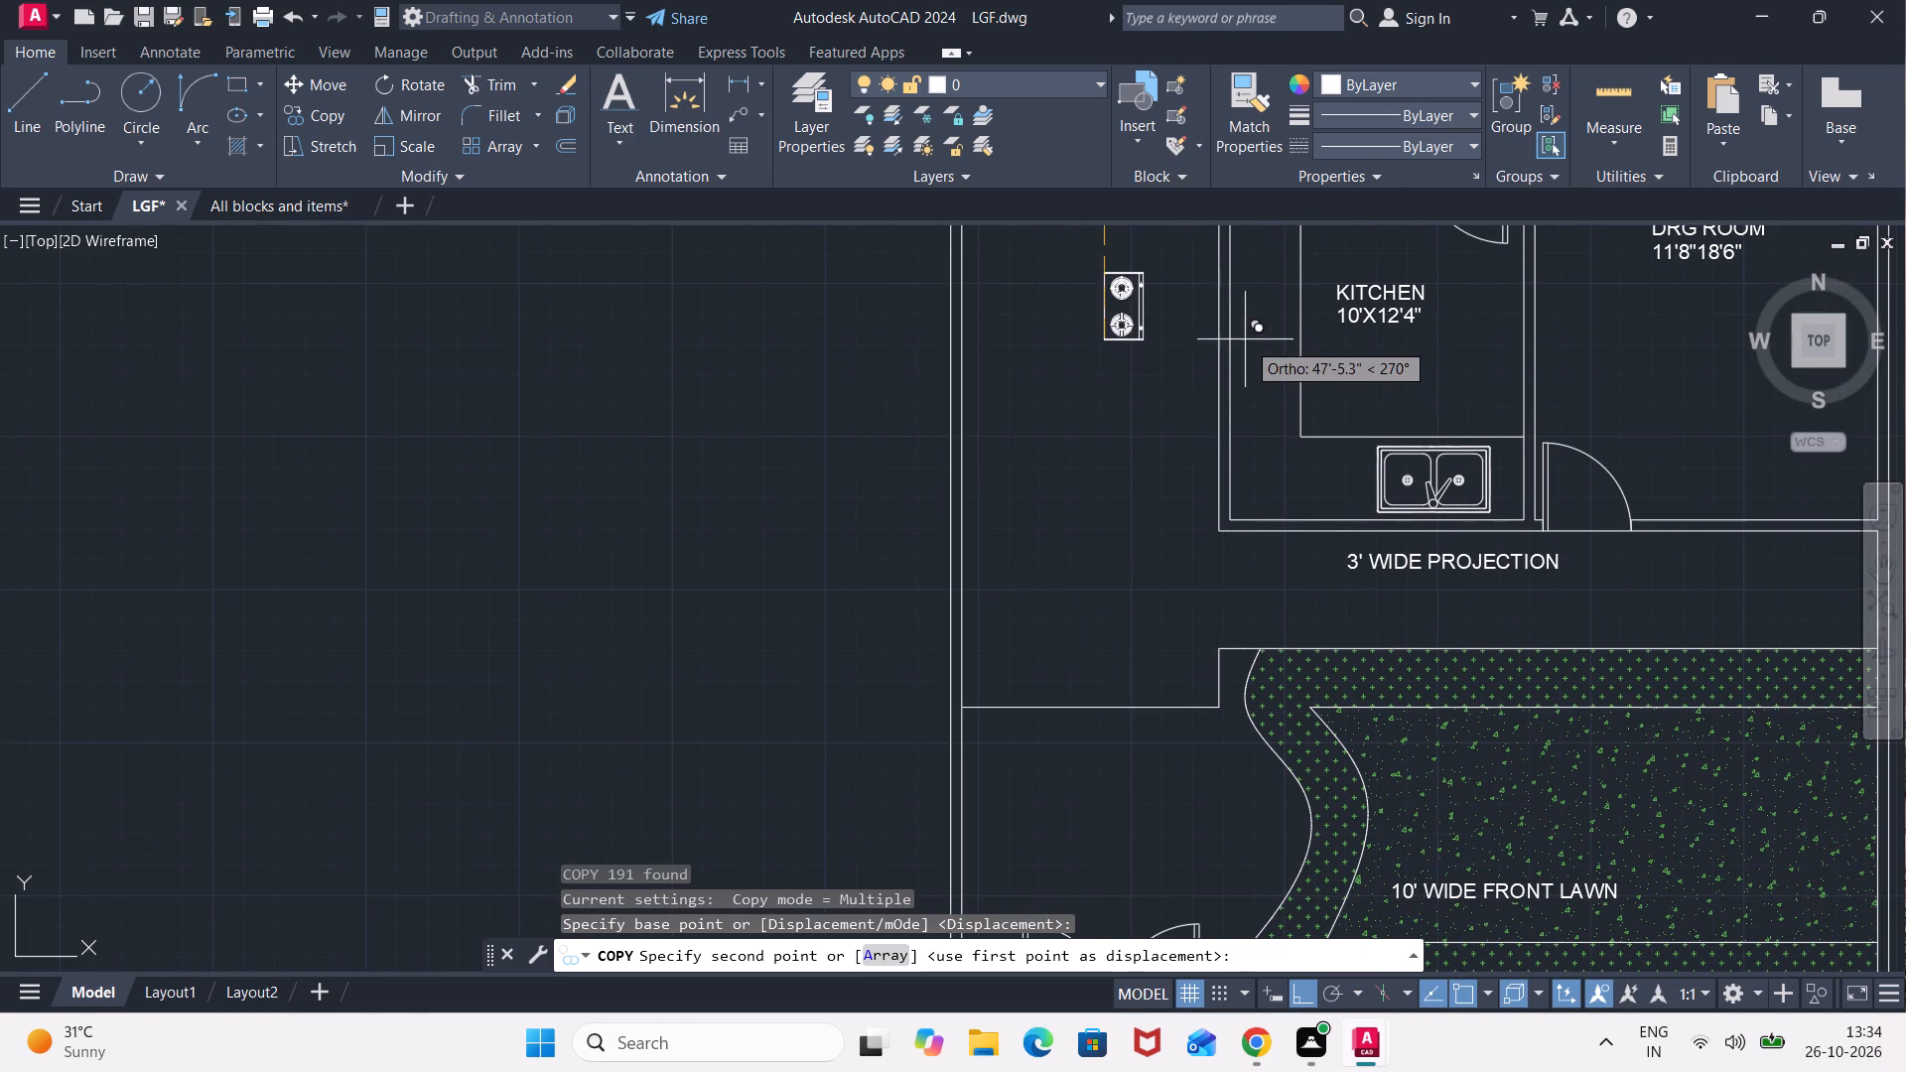
{"action": "middle_click_drag", "start_coordinate": [1245, 338], "coordinate": [1196, 486]}
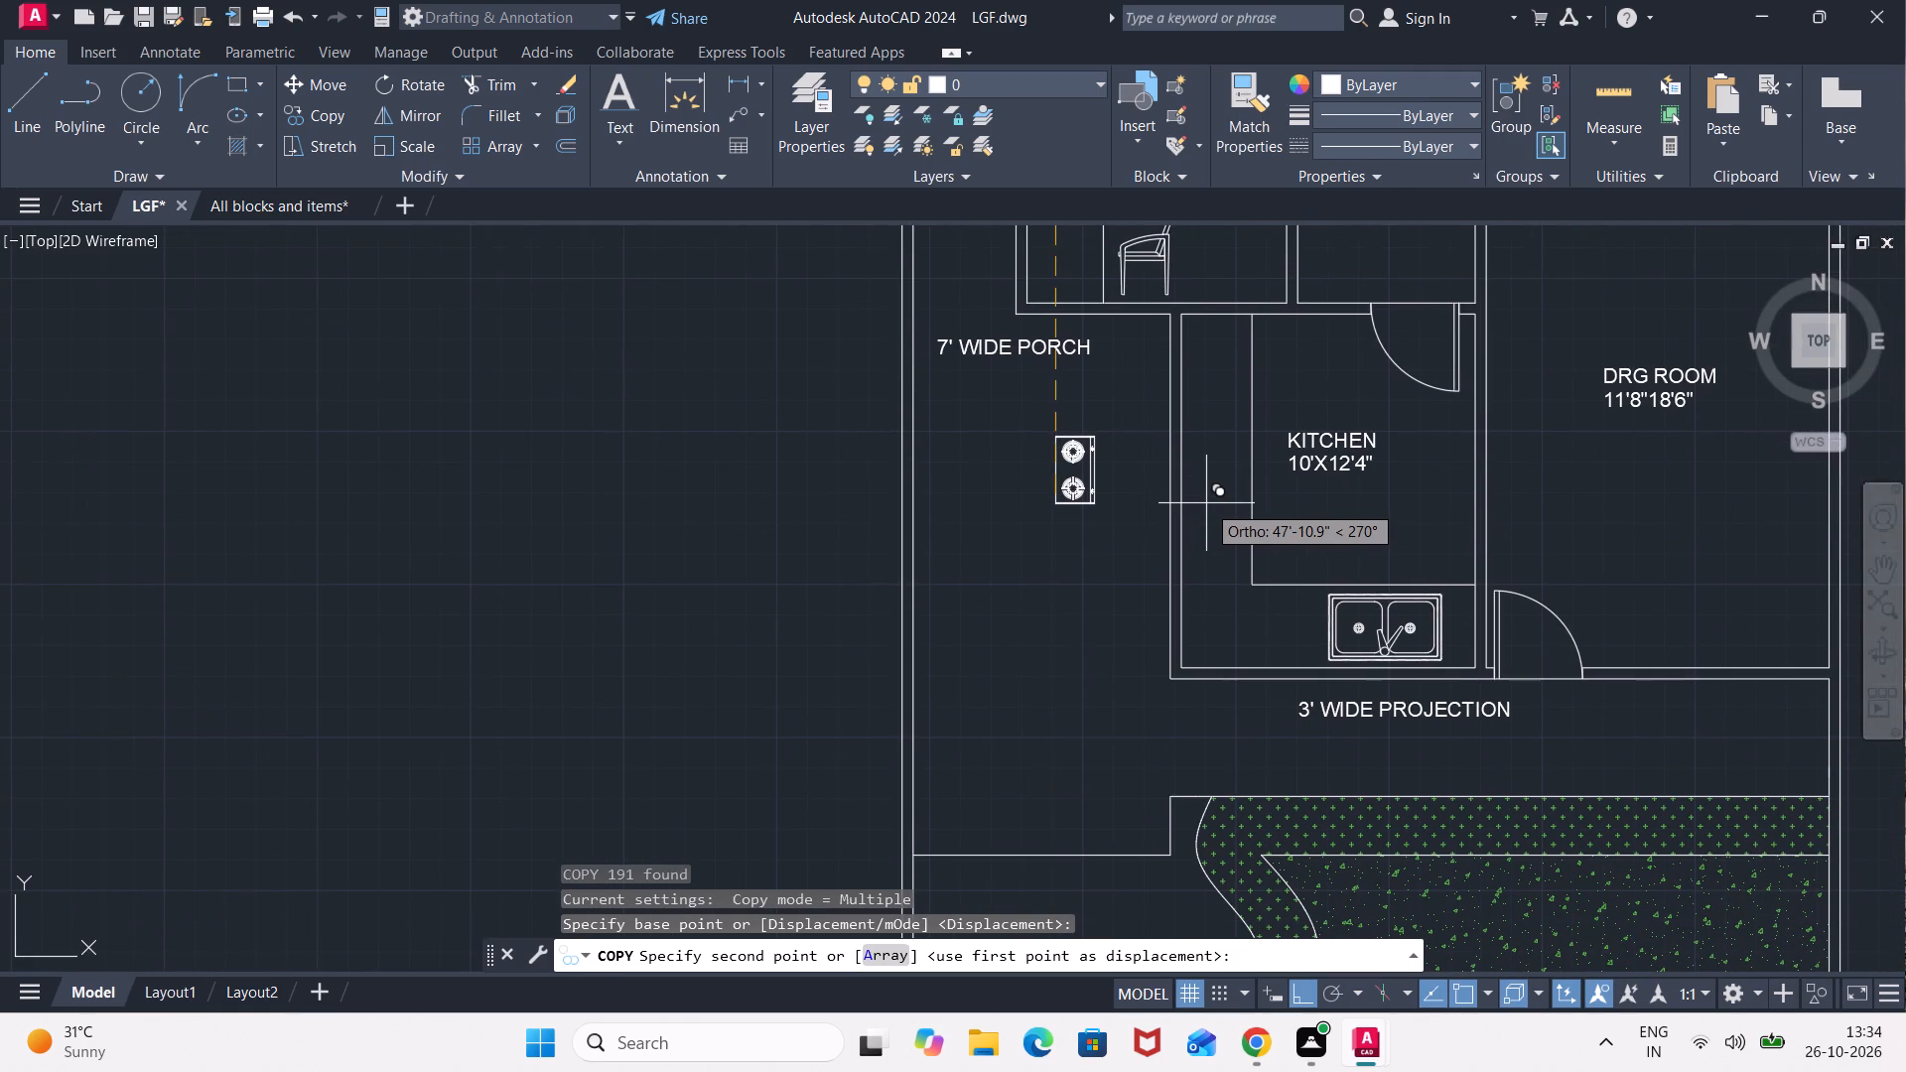
{"action": "key", "text": "F8"}
{"action": "scroll", "coordinate": [1206, 500], "scroll_direction": "up", "scroll_amount": 2}
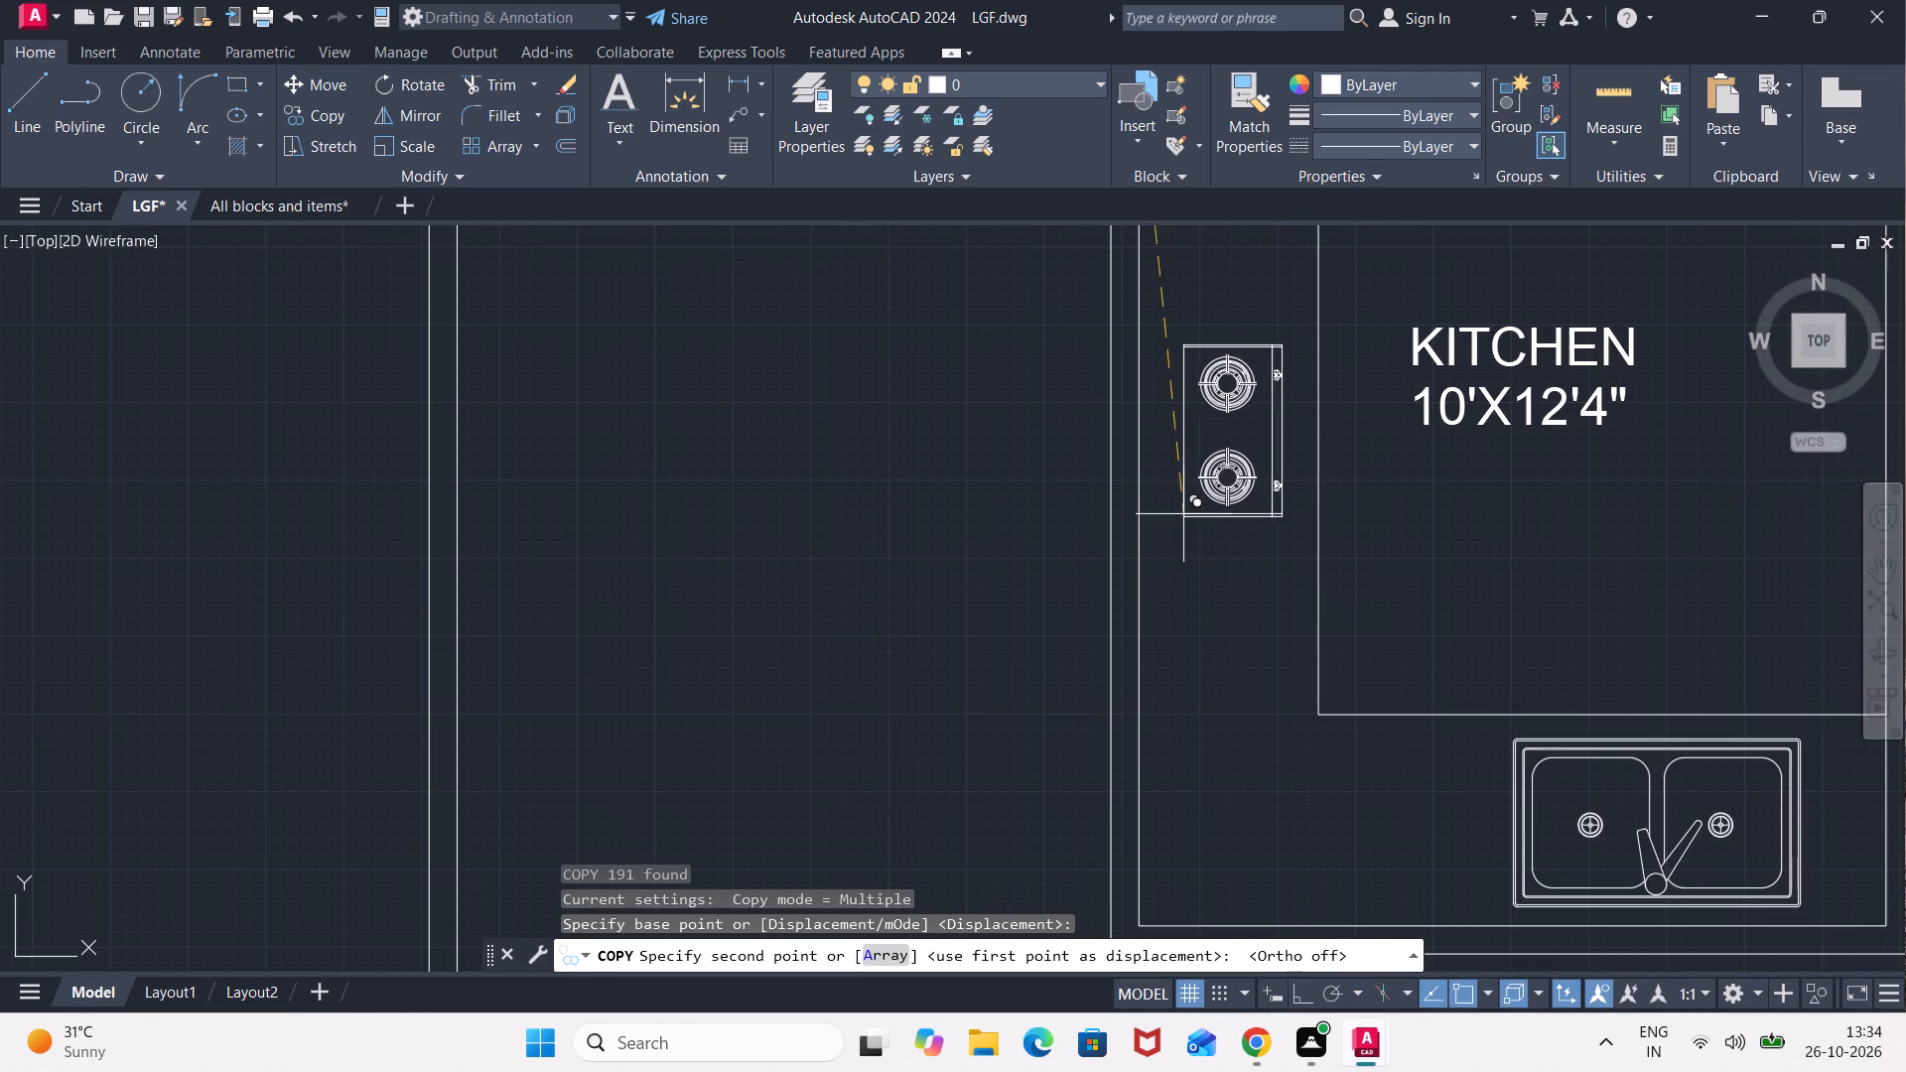
{"action": "left_click", "coordinate": [1181, 516]}
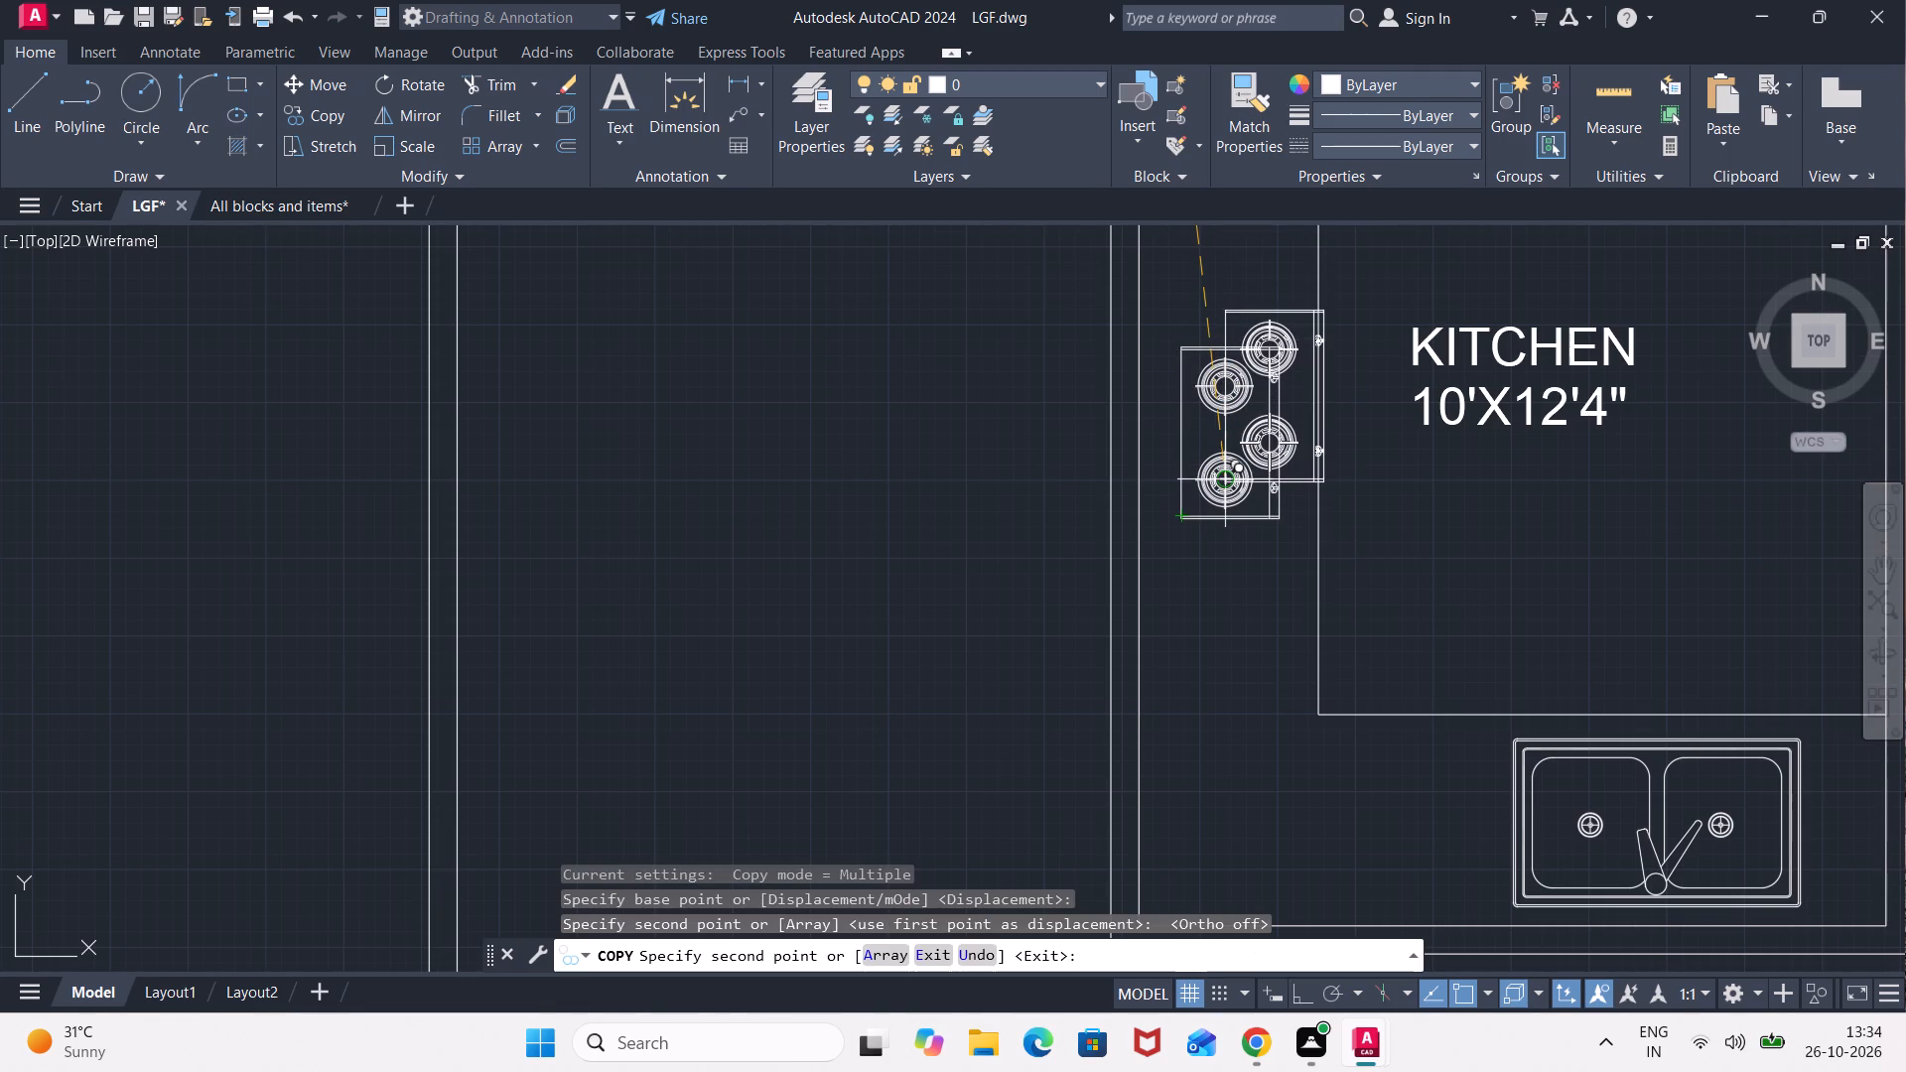
{"action": "key", "text": "Escape"}
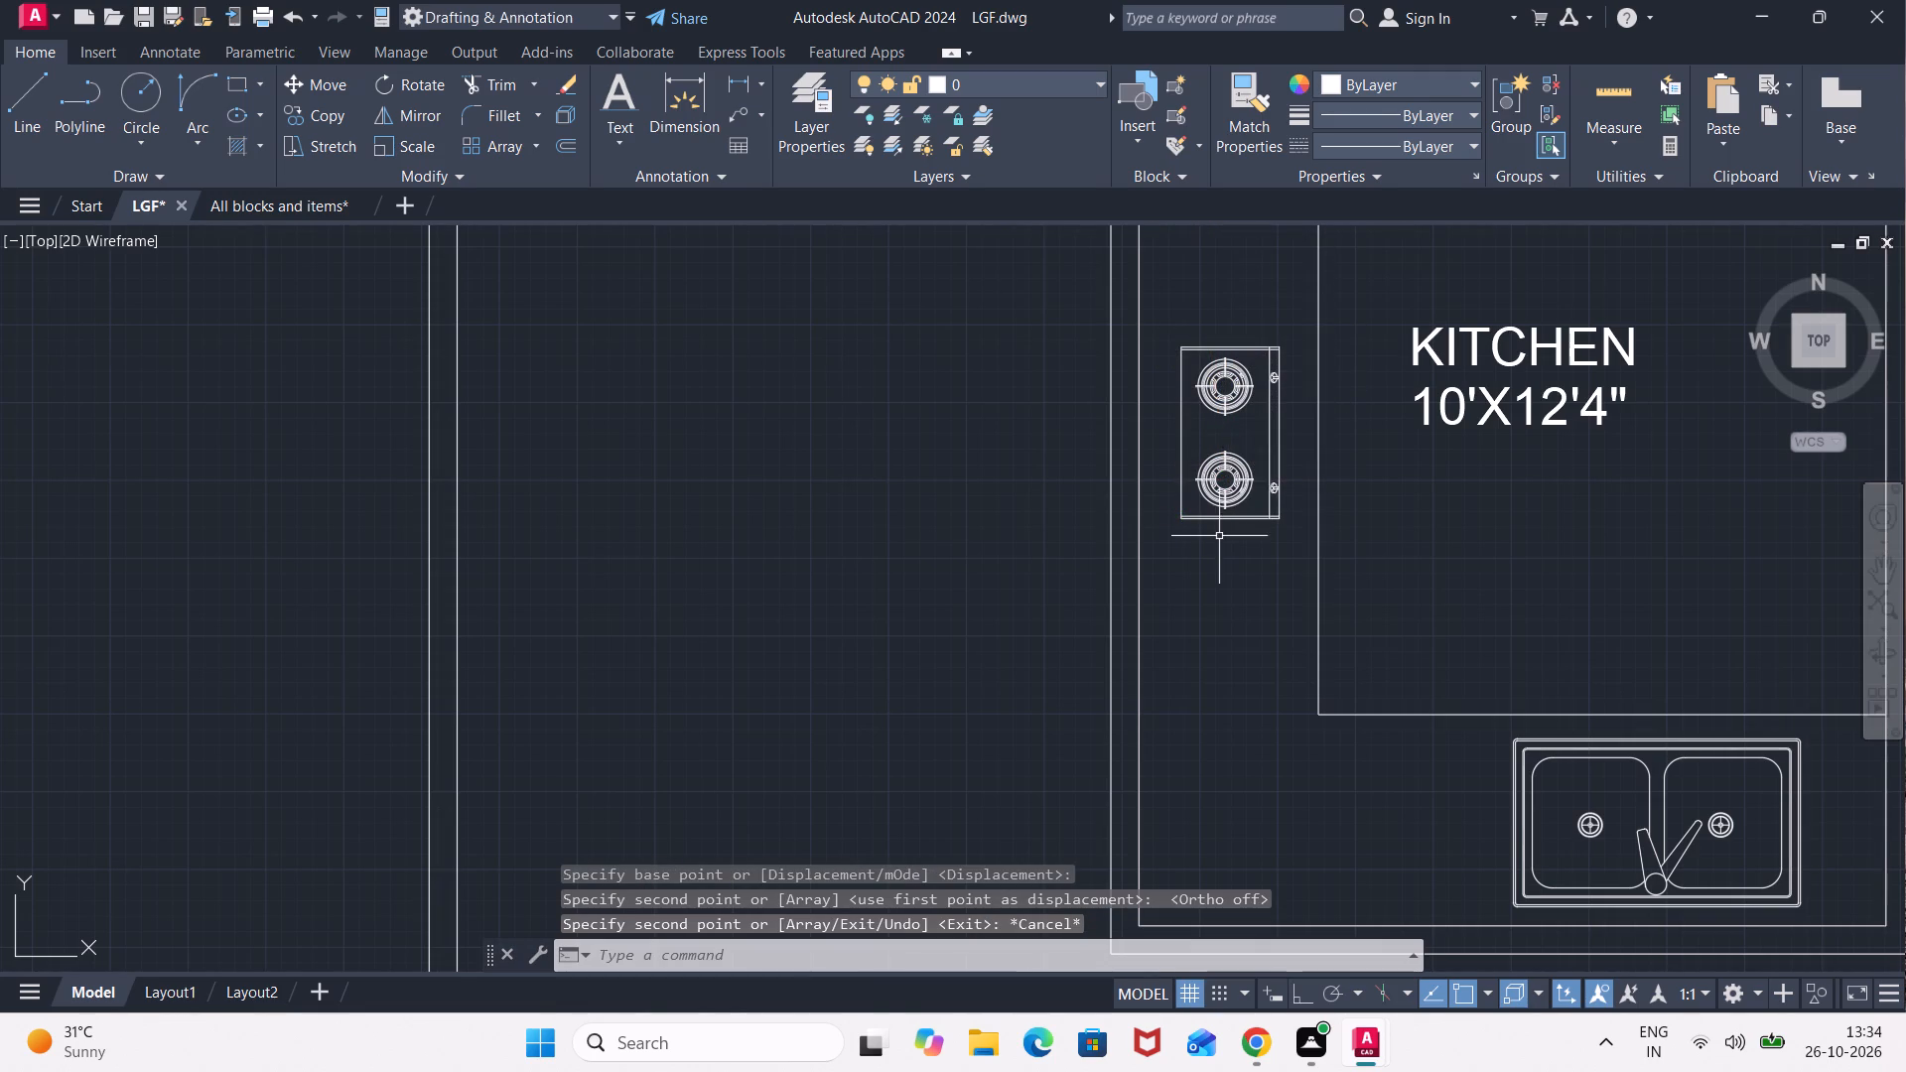
Scale up the copied stove slightly from its lower-right corner, keeping it within the porch-side counter.
{"action": "left_click", "coordinate": [1290, 323]}
{"action": "left_click", "coordinate": [1169, 551]}
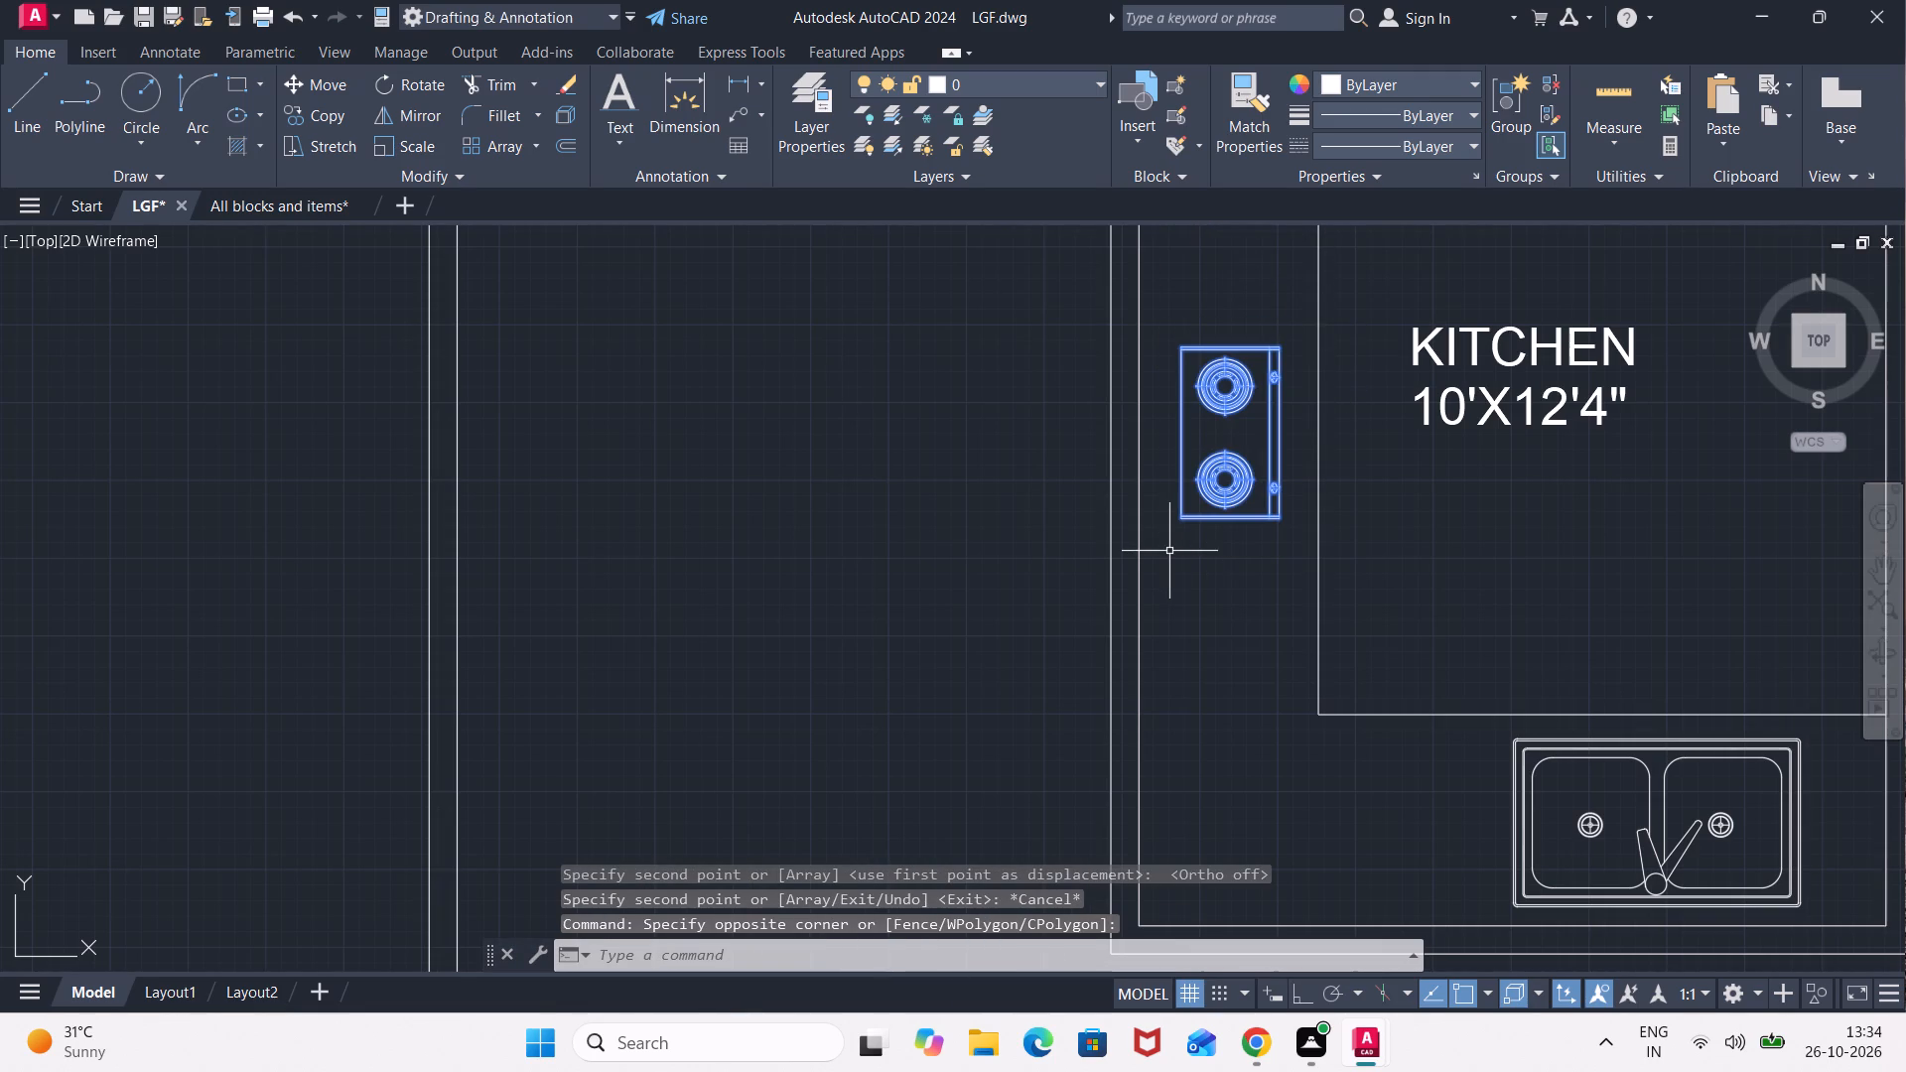
{"action": "type", "text": "SC"}
{"action": "key", "text": "Return"}
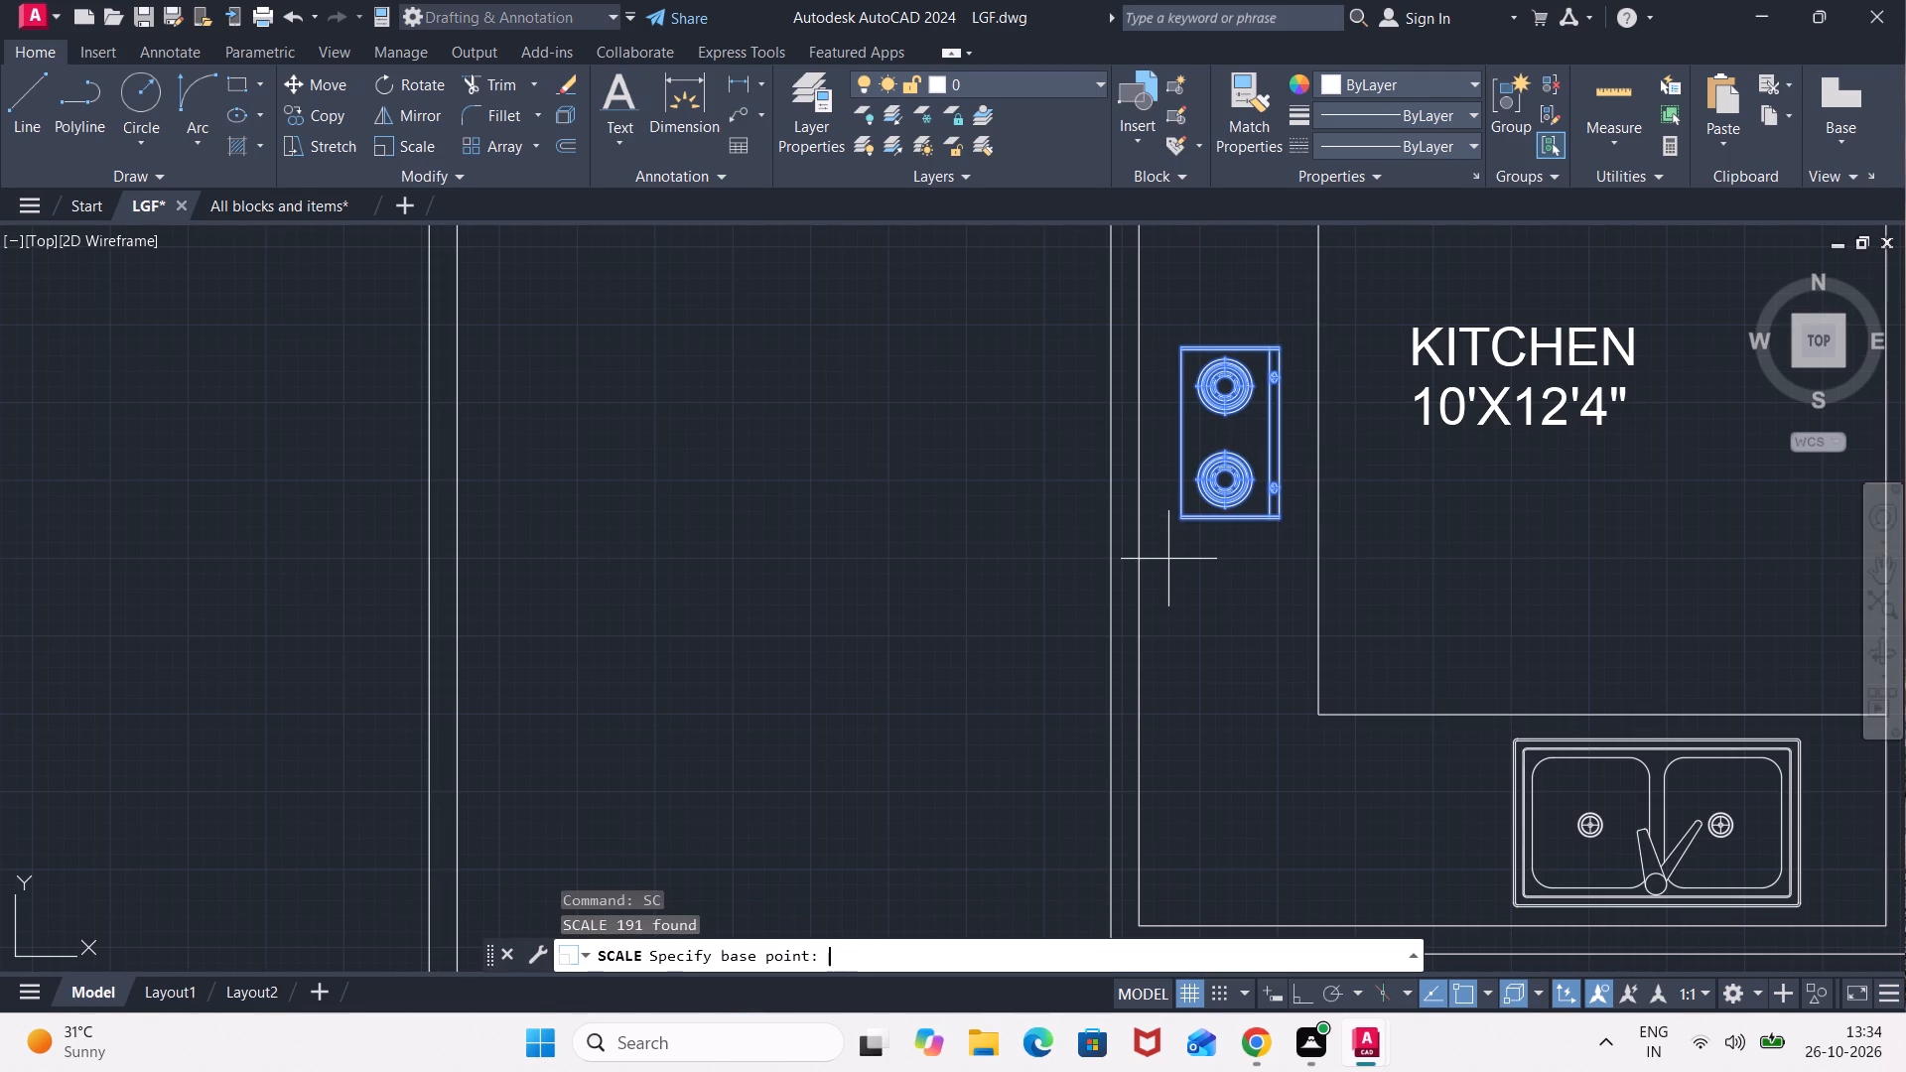
{"action": "left_click", "coordinate": [1283, 517]}
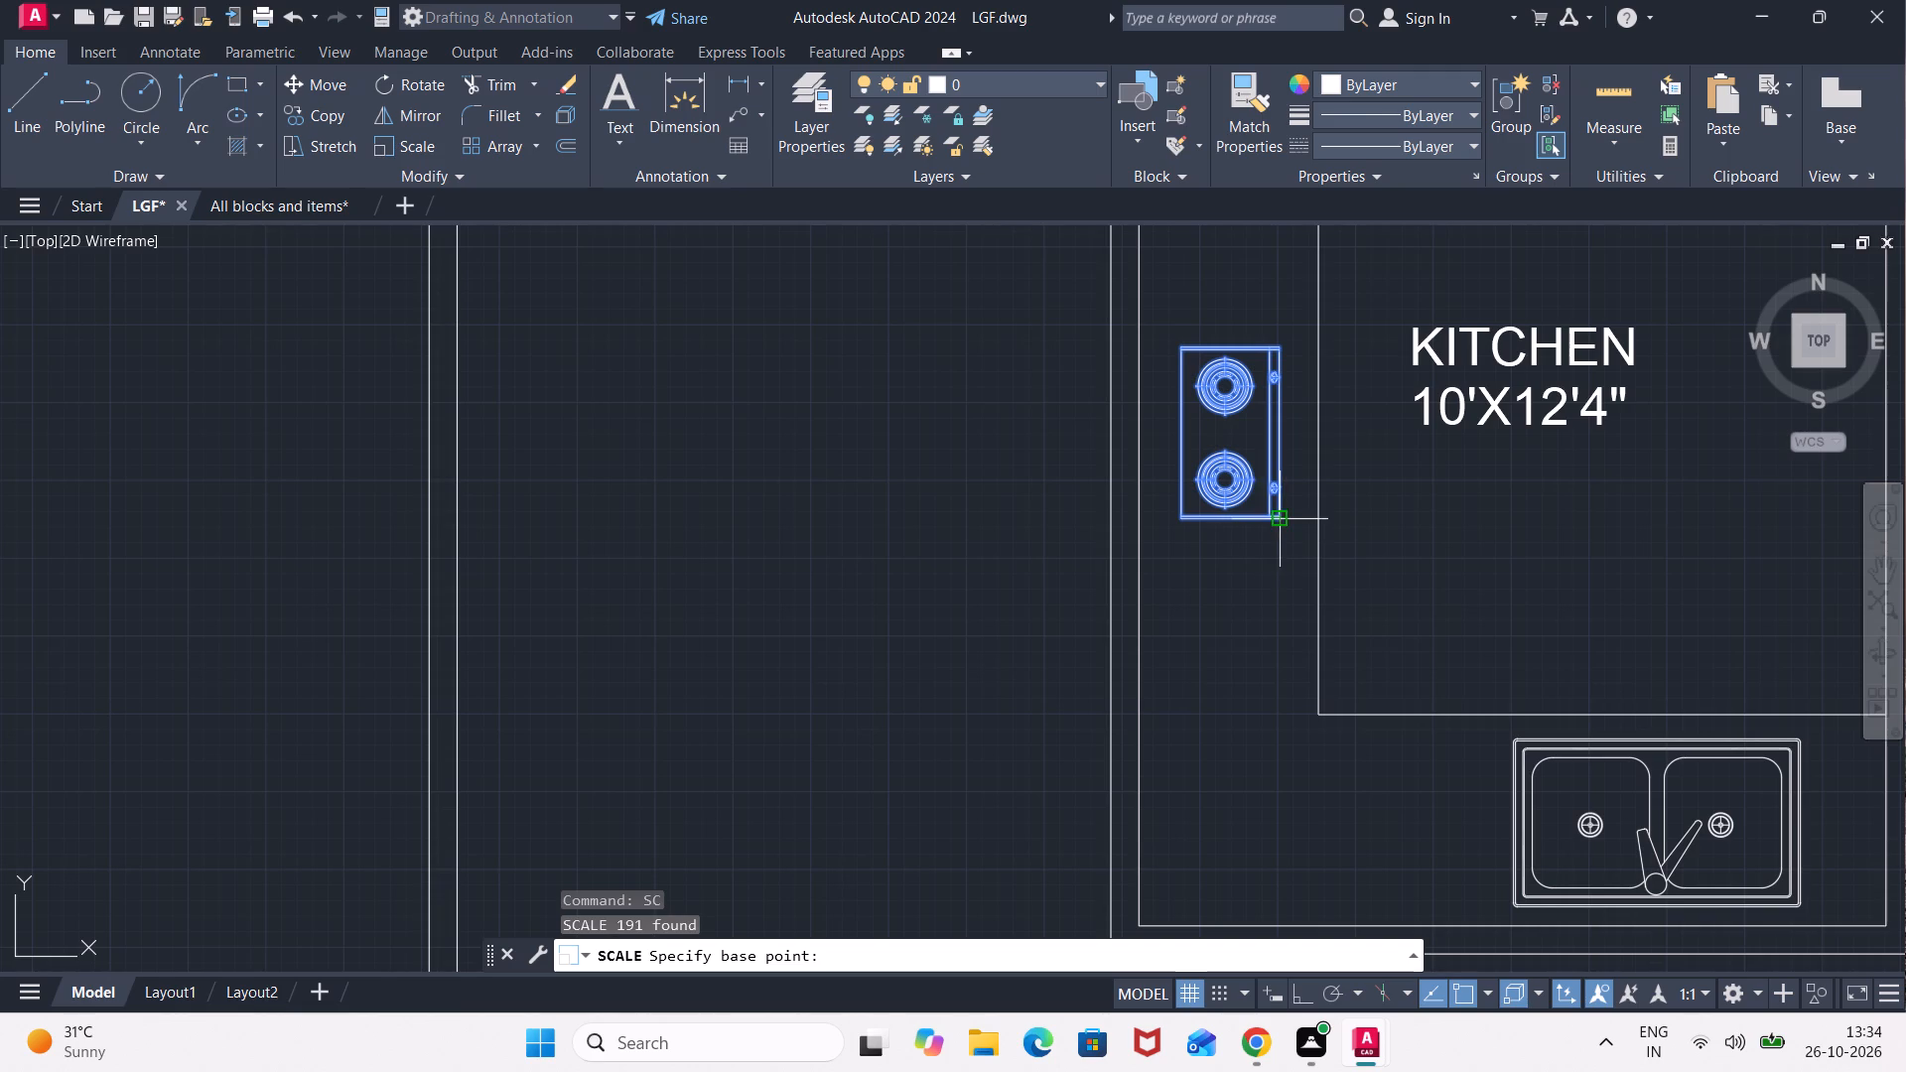
{"action": "left_click", "coordinate": [1374, 552]}
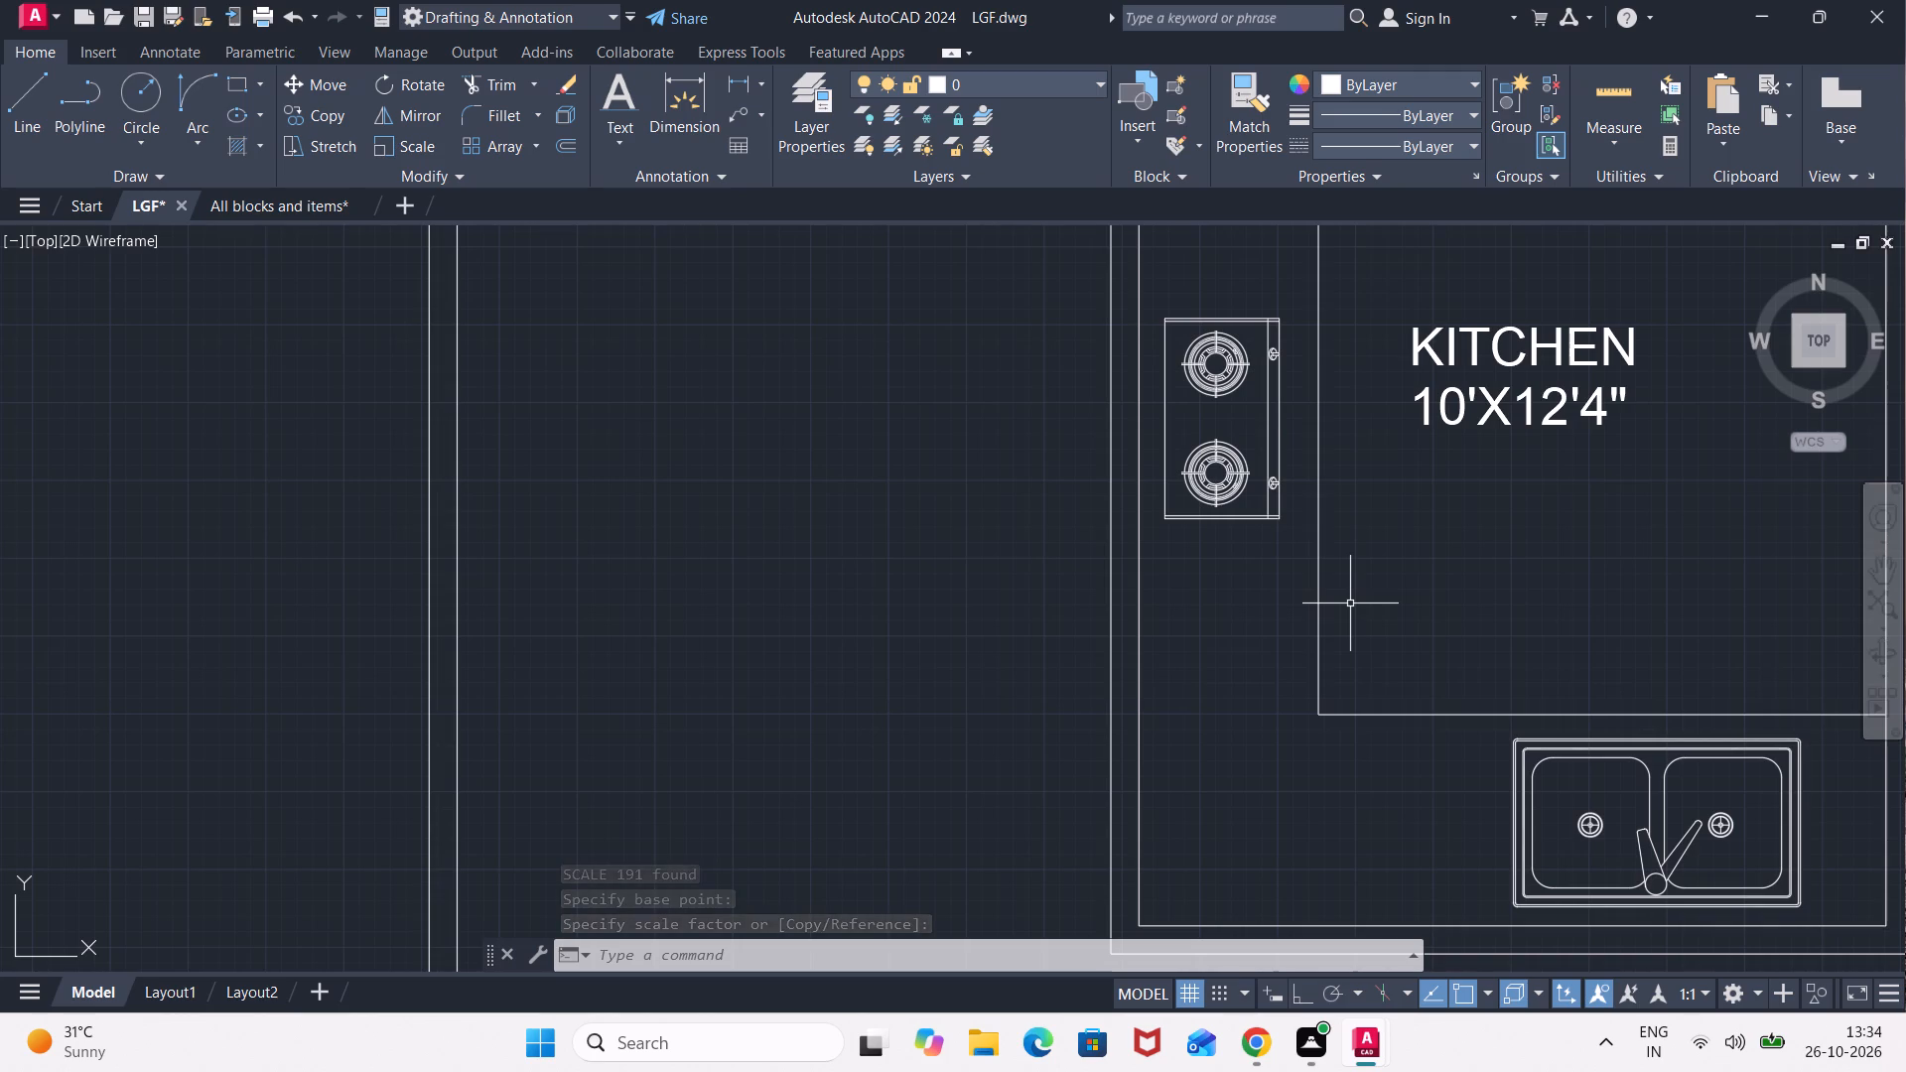
Insert the imperial Vehicles sample block, a side-view car, from the tool palettes into the empty space beside the 7' WIDE PORCH.
{"action": "scroll", "coordinate": [1350, 603], "scroll_direction": "down", "scroll_amount": 2}
{"action": "middle_click_drag", "start_coordinate": [1350, 615], "coordinate": [1176, 392]}
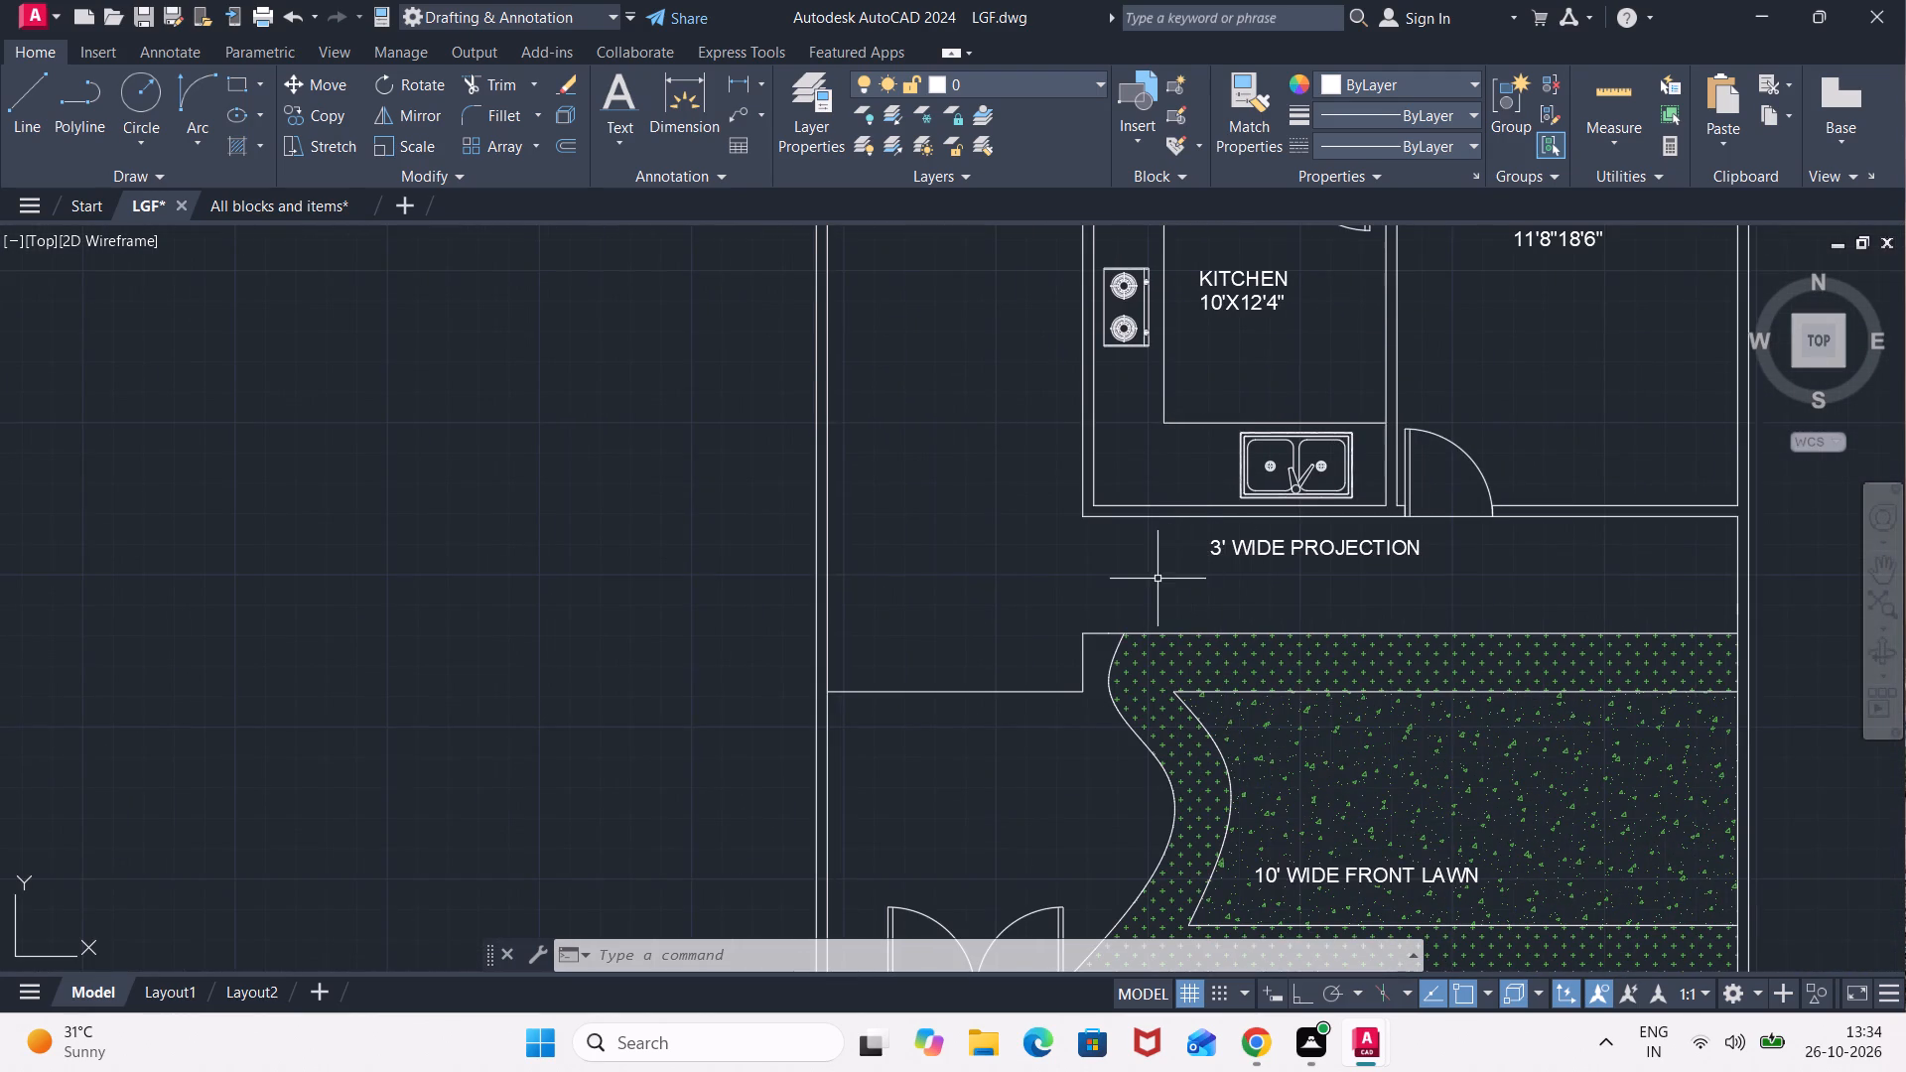
{"action": "middle_click_drag", "start_coordinate": [1157, 581], "coordinate": [1406, 593]}
{"action": "scroll", "coordinate": [1406, 593], "scroll_direction": "down", "scroll_amount": 1}
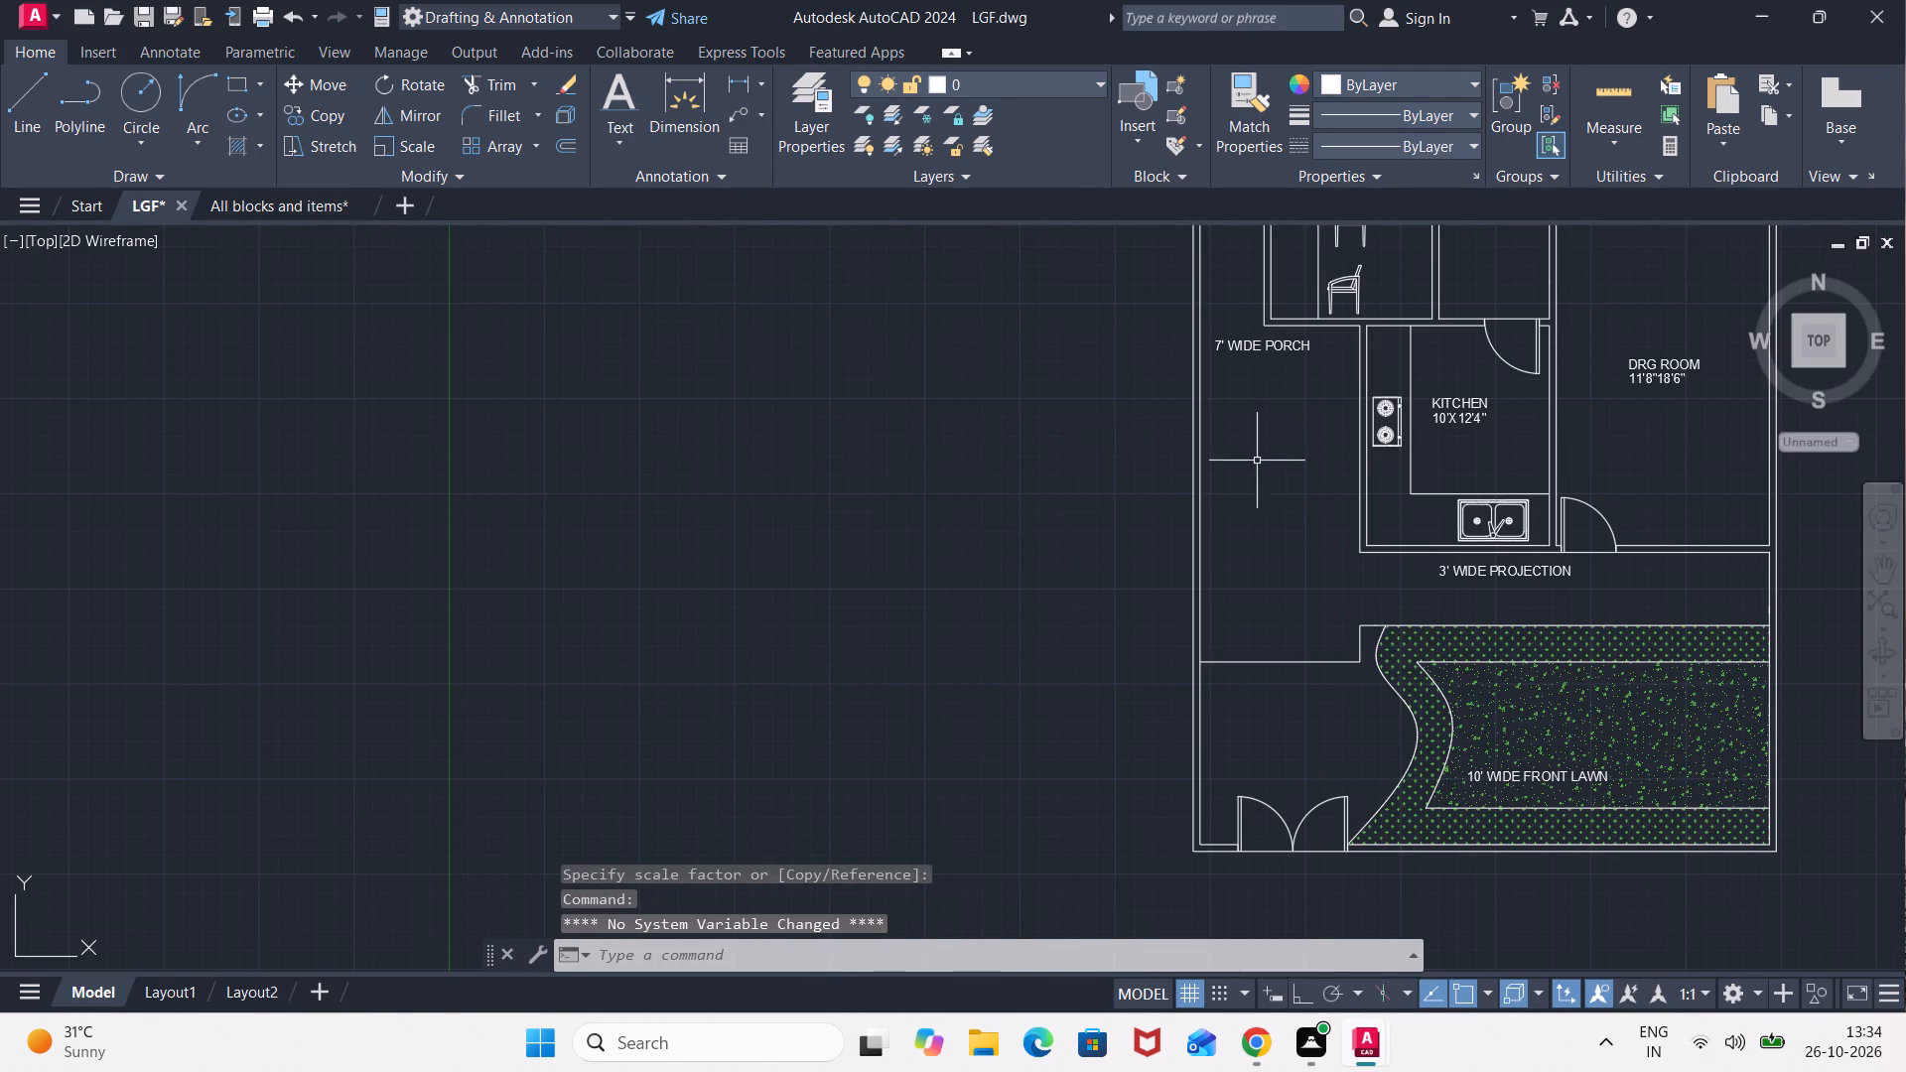
{"action": "middle_click_drag", "start_coordinate": [1295, 464], "coordinate": [1120, 422]}
{"action": "scroll", "coordinate": [1120, 422], "scroll_direction": "up", "scroll_amount": 2}
{"action": "type", "text": "TOOL"}
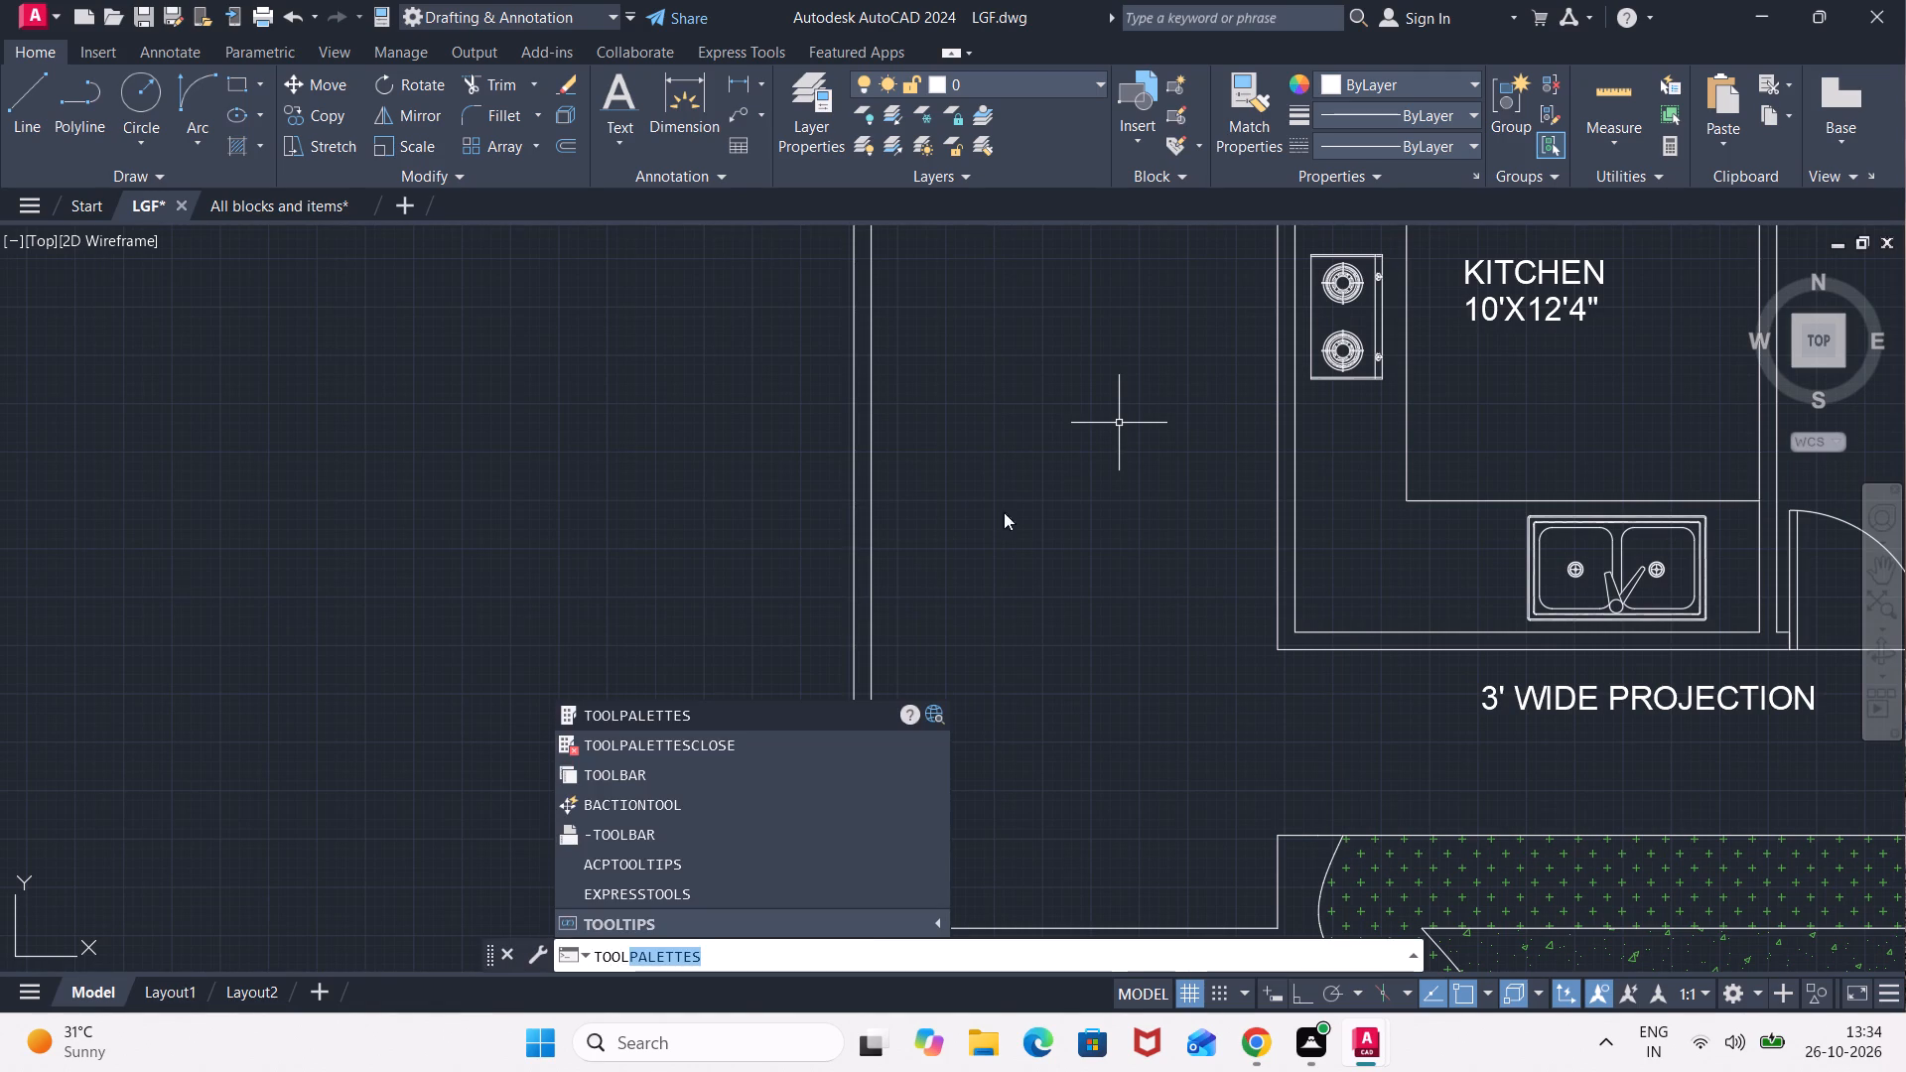
{"action": "left_click", "coordinate": [827, 714]}
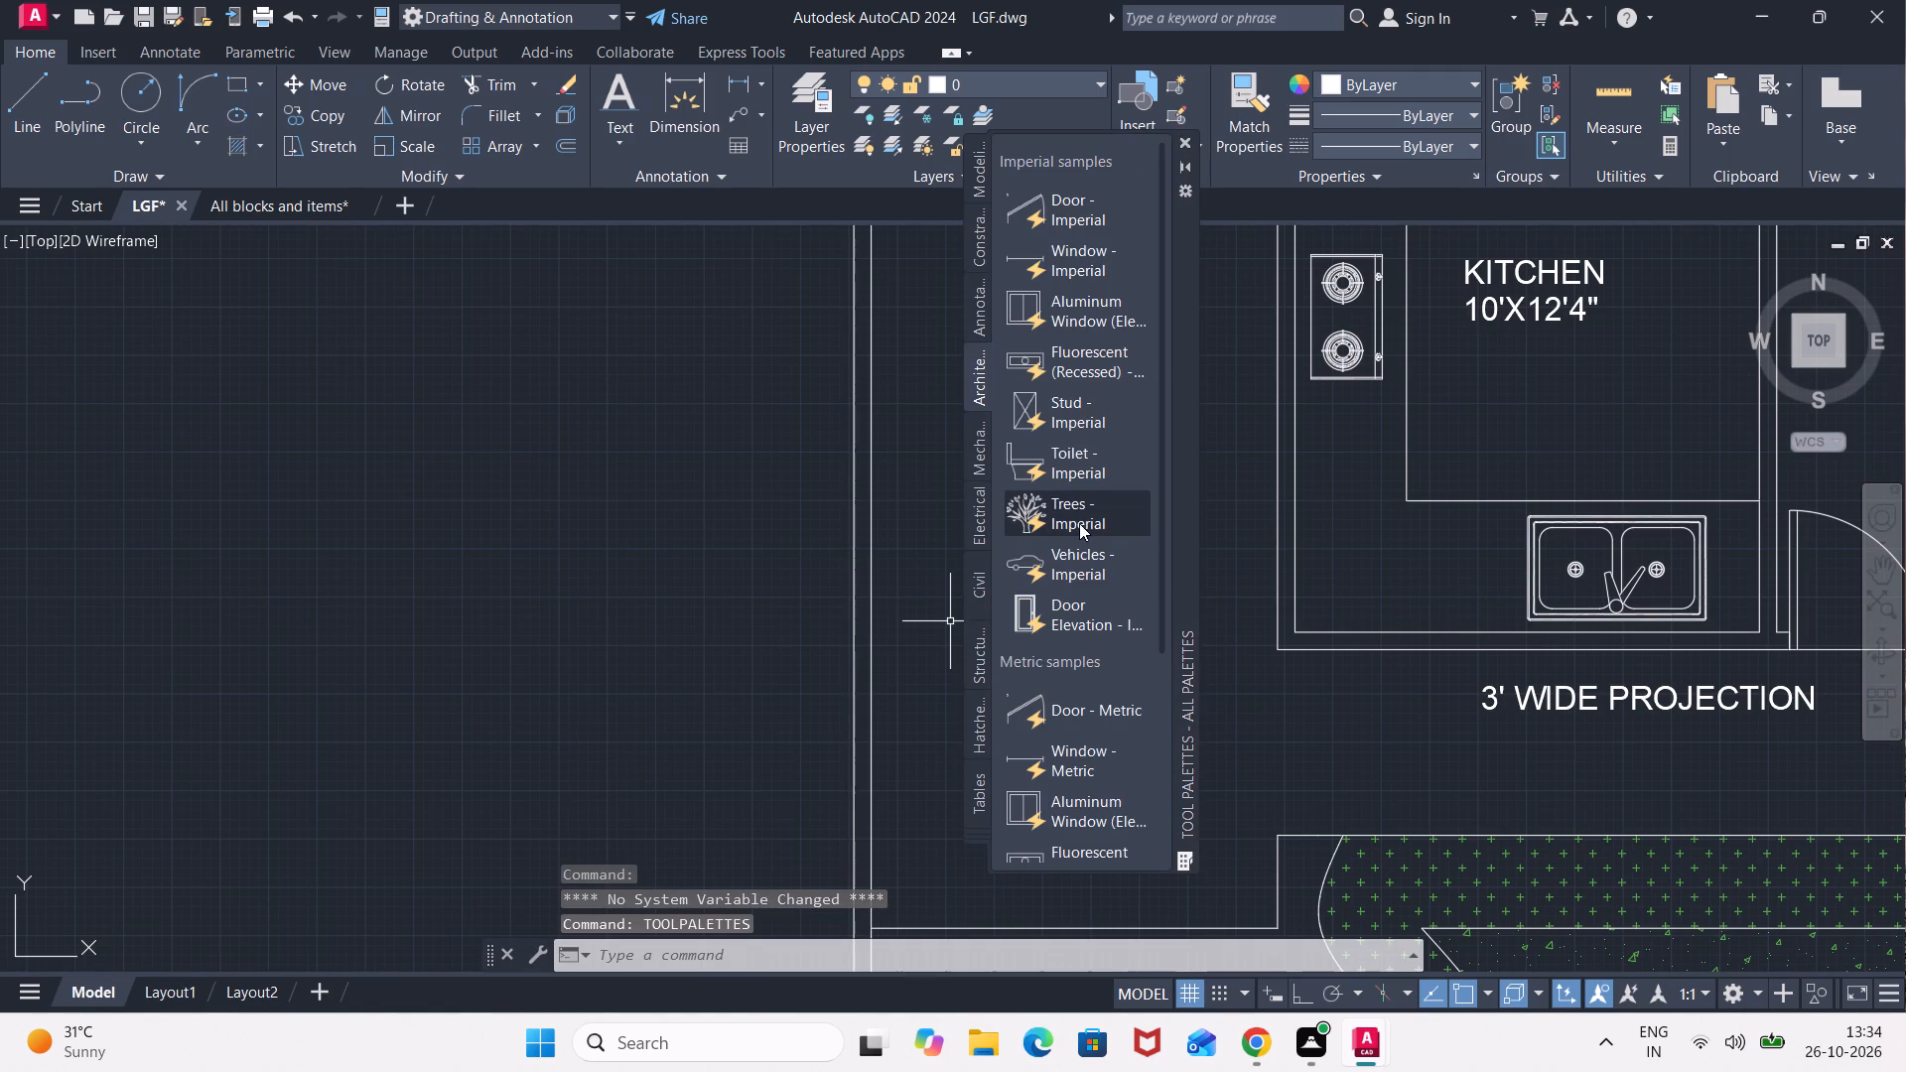
{"action": "left_click", "coordinate": [1077, 565]}
{"action": "scroll", "coordinate": [1239, 549], "scroll_direction": "down", "scroll_amount": 1}
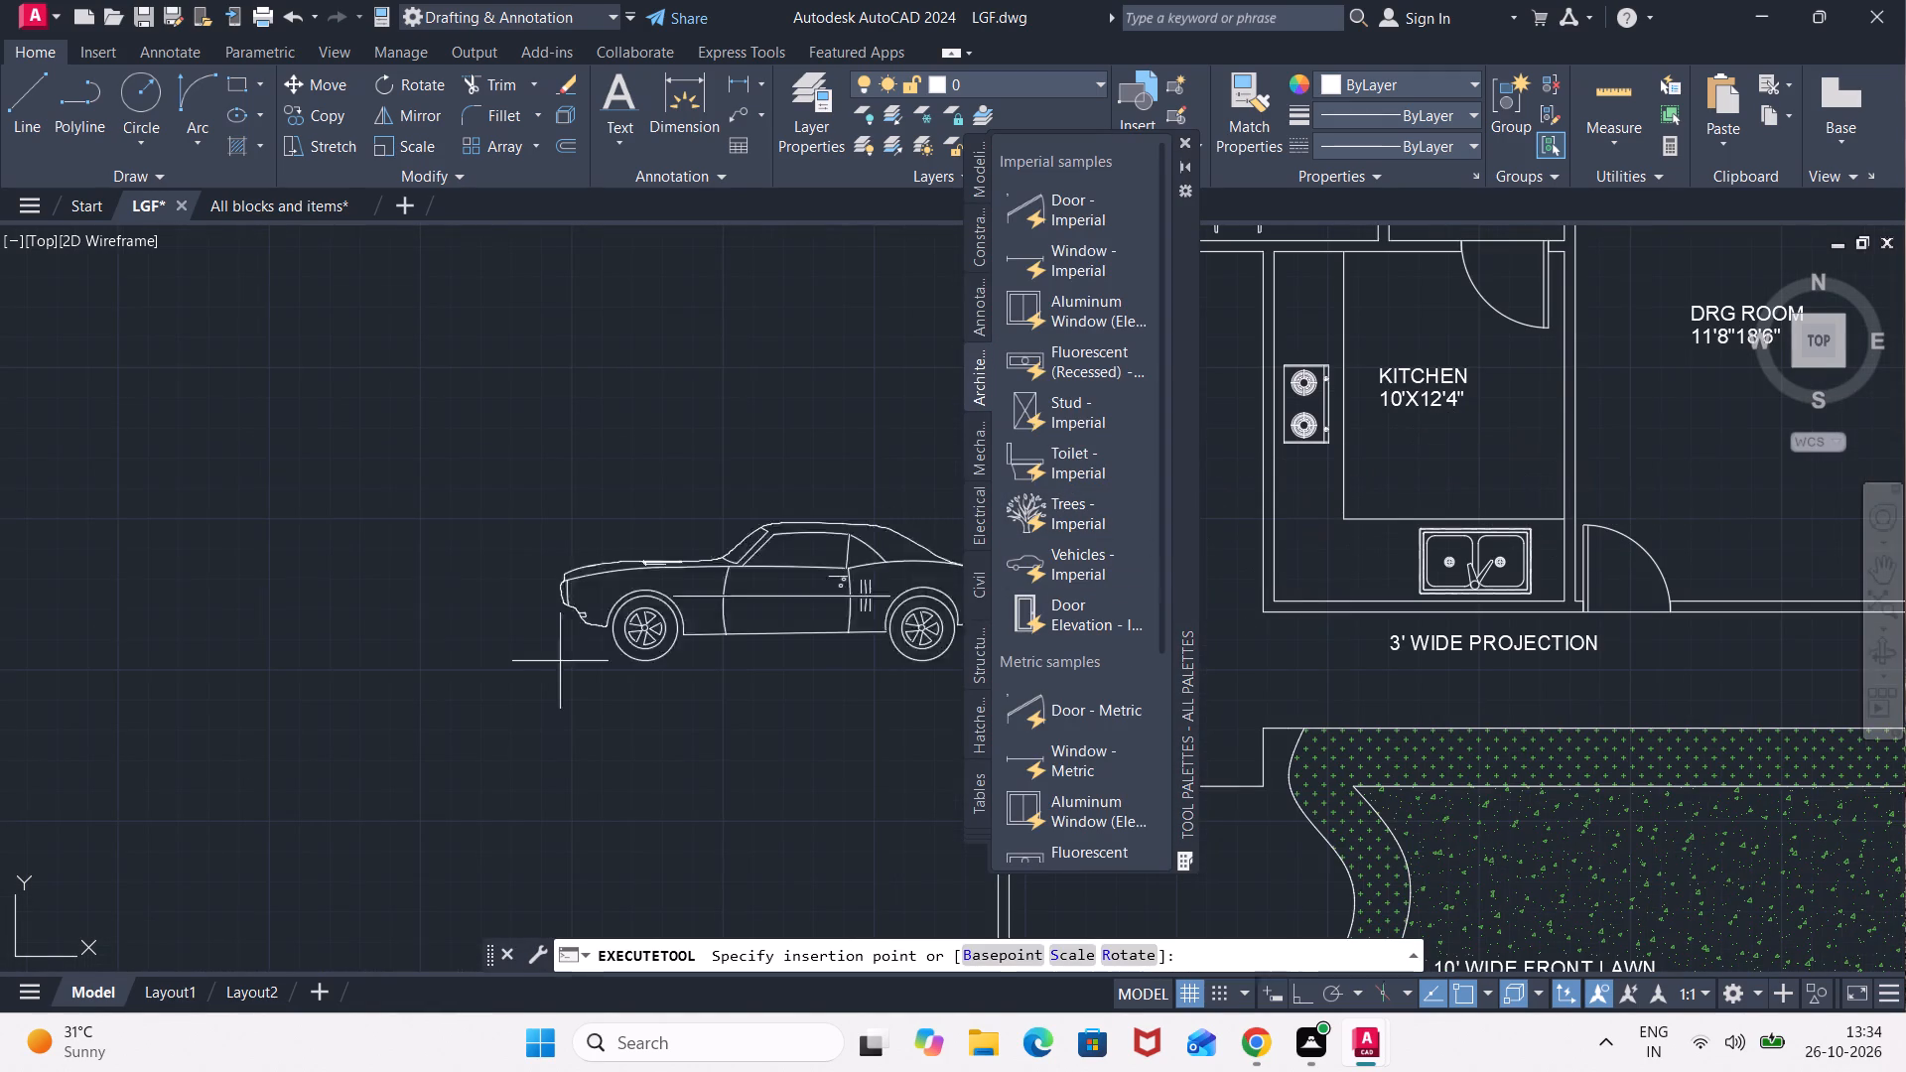
{"action": "left_click", "coordinate": [391, 664]}
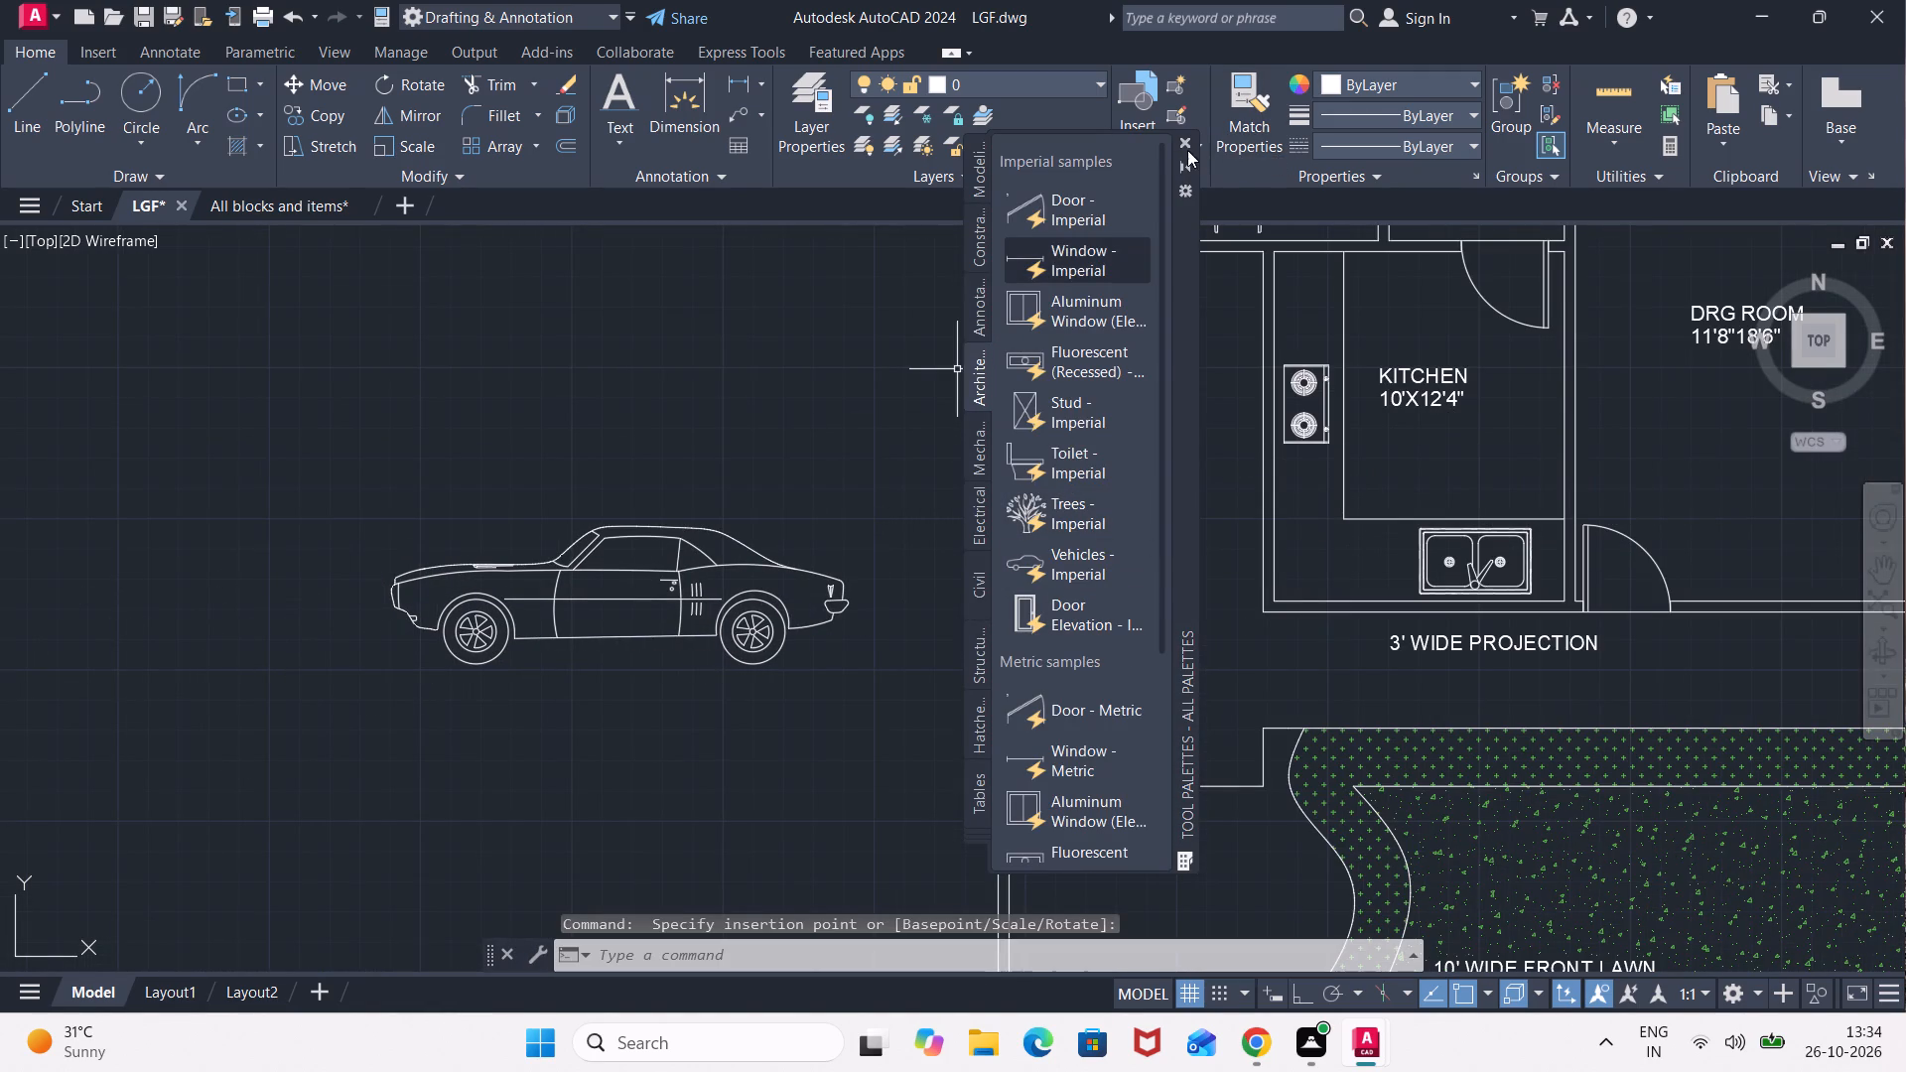
{"action": "left_click", "coordinate": [1183, 137]}
Scale down the inserted car freehand from its front wheel to slightly under half its size.
{"action": "scroll", "coordinate": [1006, 442], "scroll_direction": "down", "scroll_amount": 1}
{"action": "left_click_drag", "start_coordinate": [940, 465], "coordinate": [943, 481]}
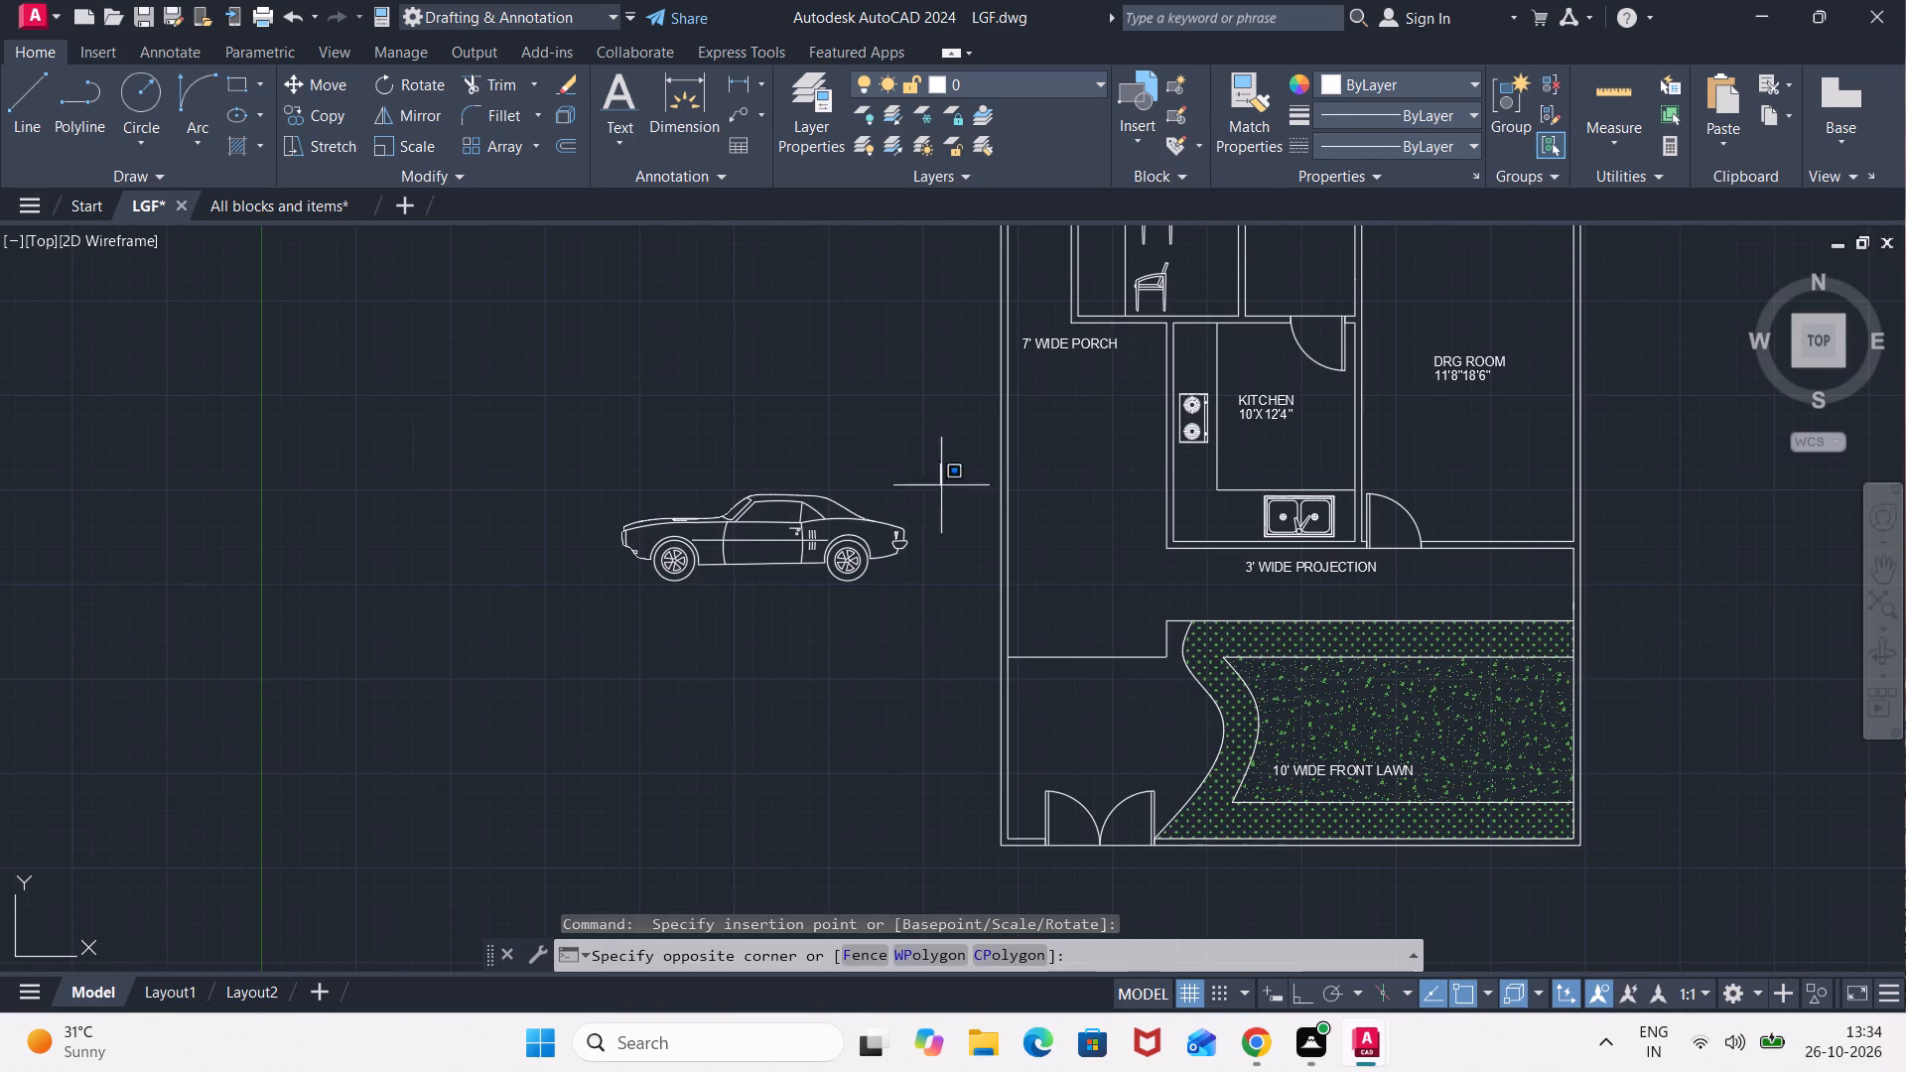
{"action": "left_click", "coordinate": [548, 653]}
{"action": "type", "text": "SC"}
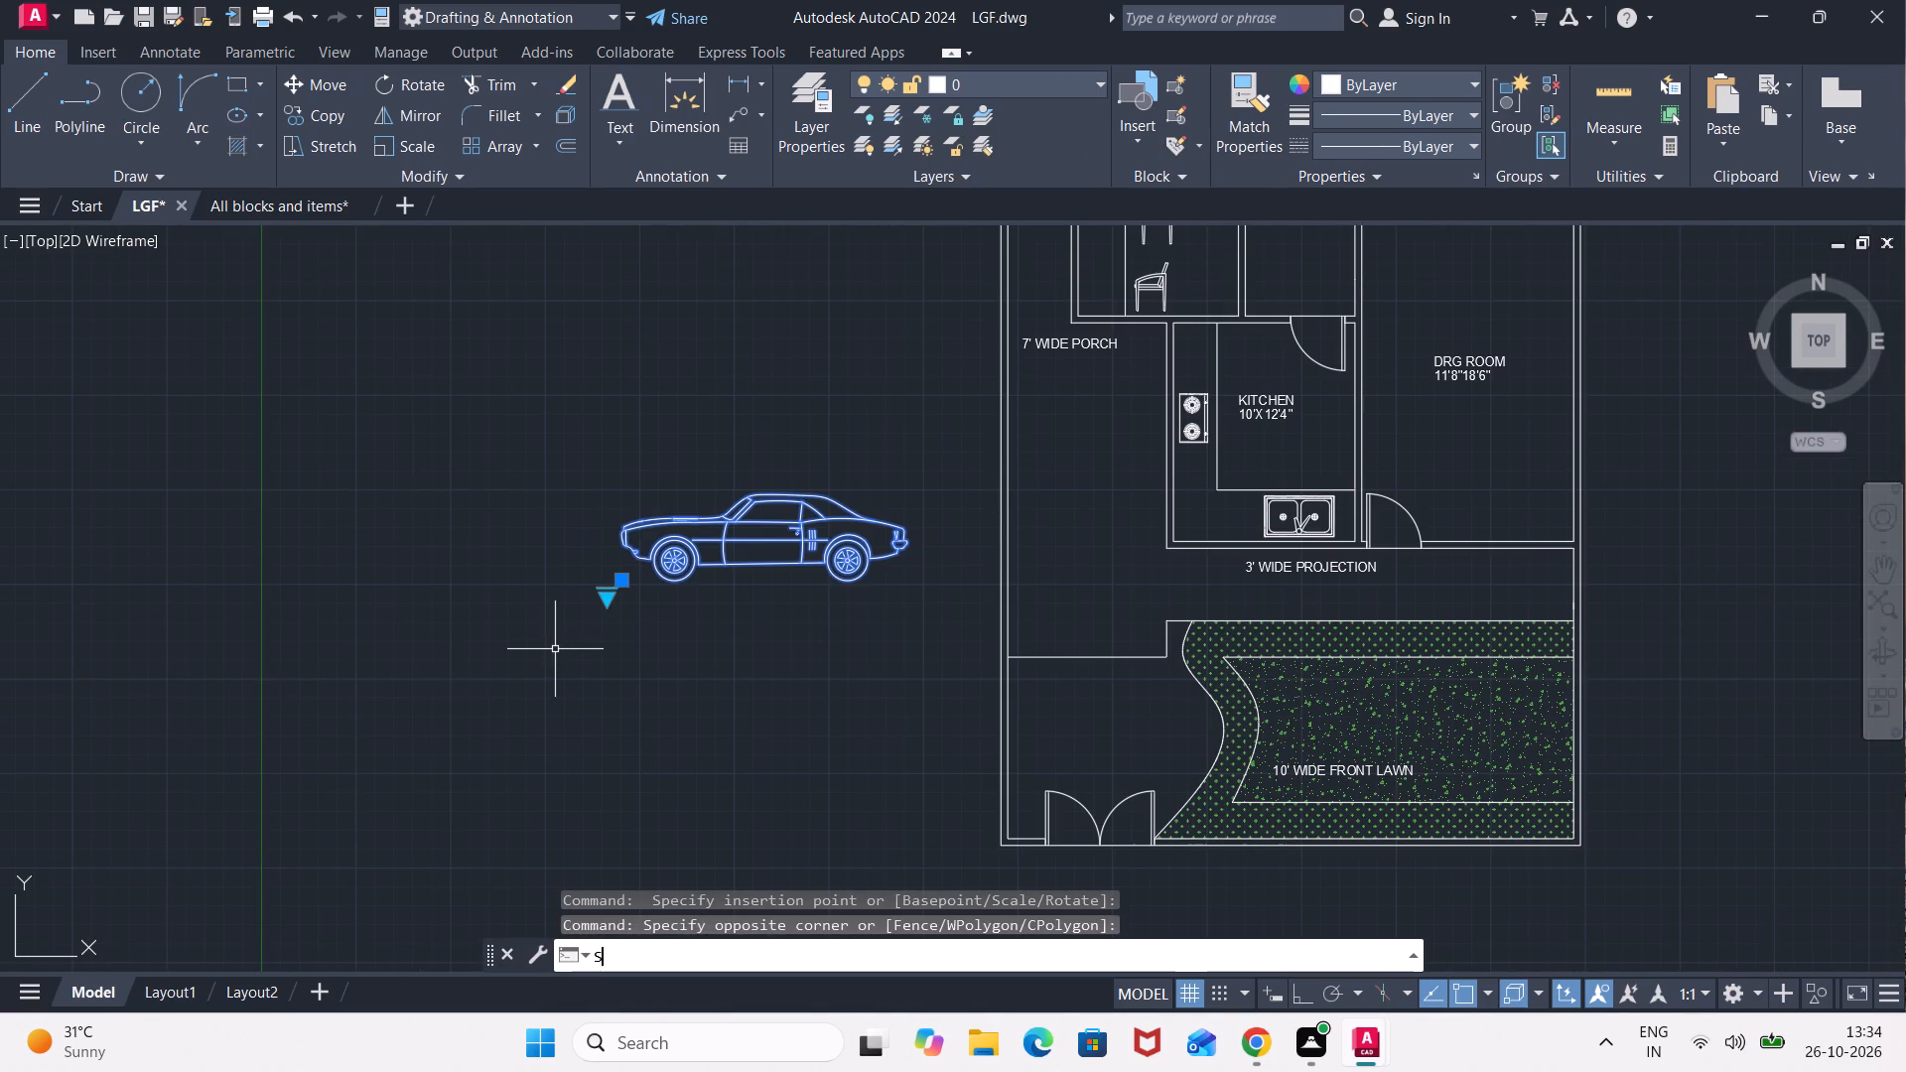
{"action": "key", "text": "Return"}
{"action": "left_click", "coordinate": [664, 579]}
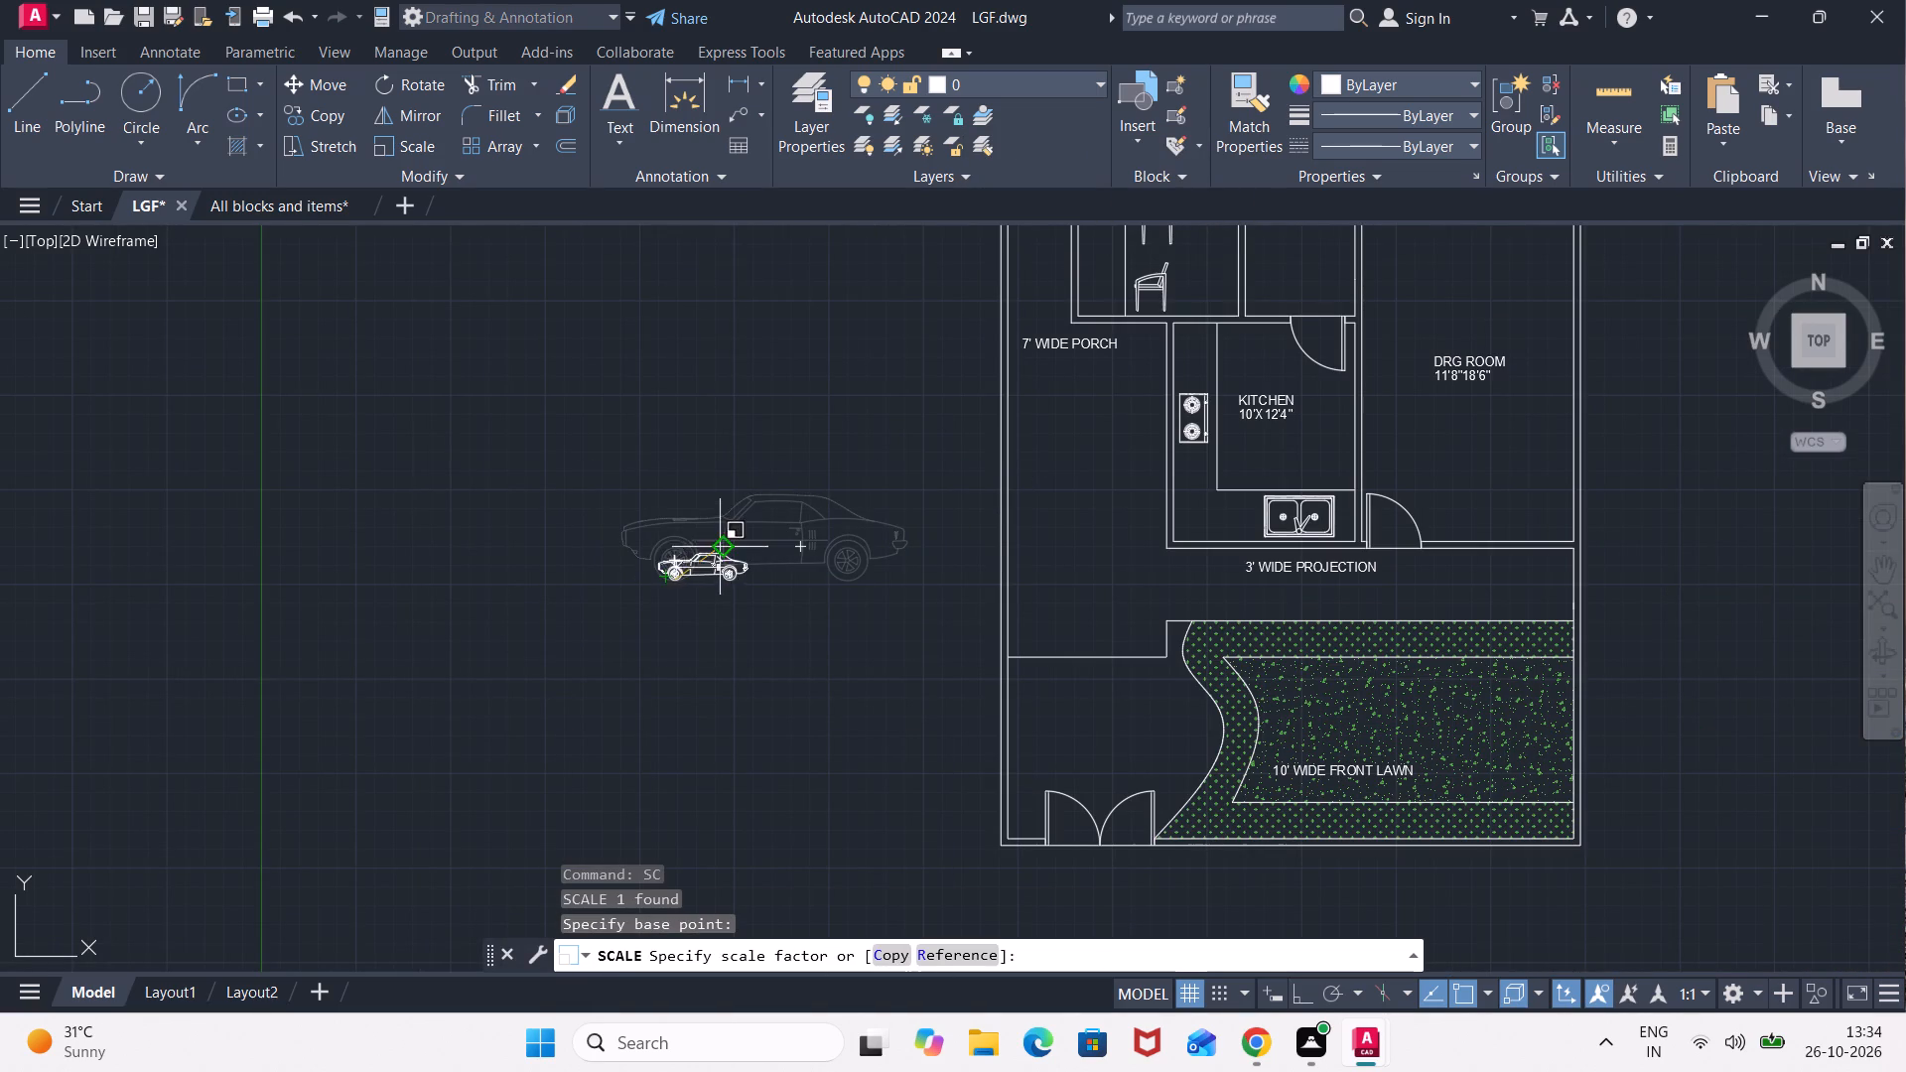
{"action": "left_click", "coordinate": [749, 531]}
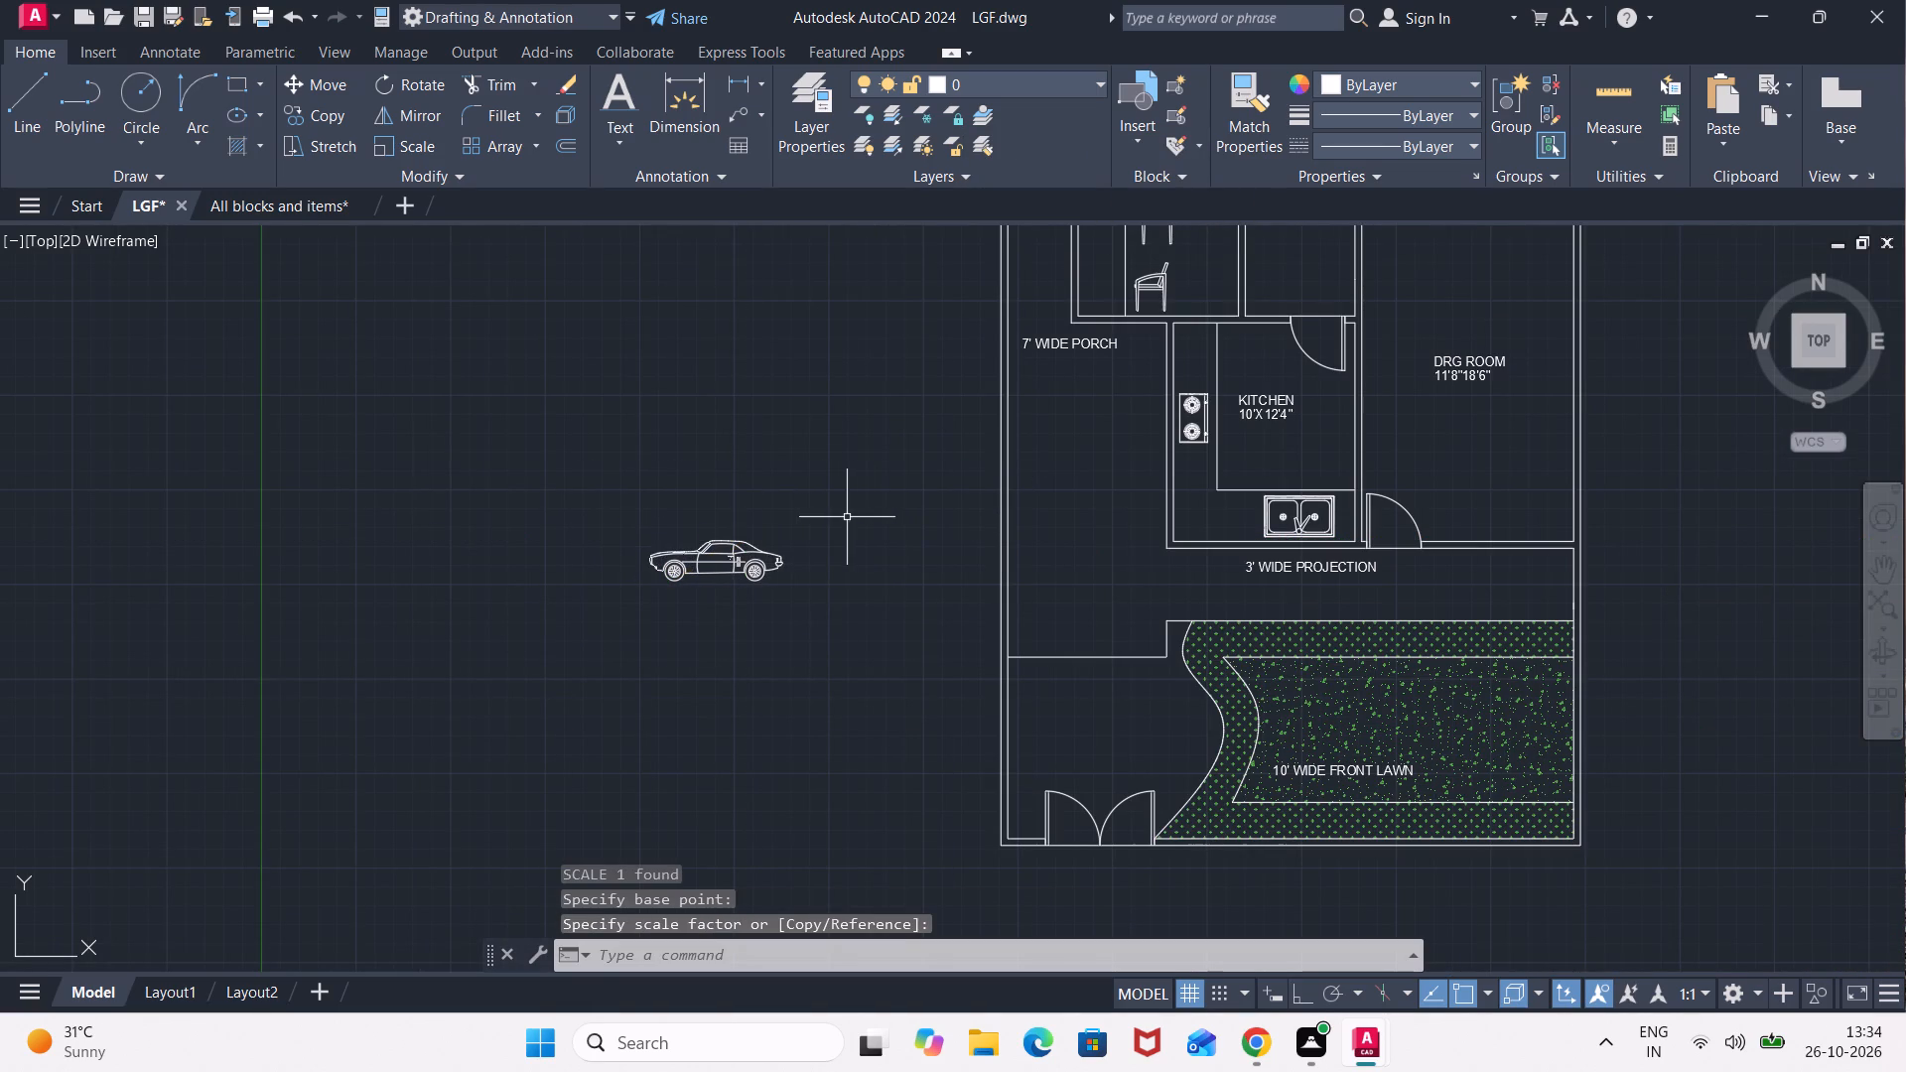
Move the reduced car by its rear end into the 7' WIDE PORCH beside the 10'X12'4" KITCHEN.
{"action": "left_click", "coordinate": [846, 517]}
{"action": "left_click", "coordinate": [587, 623]}
{"action": "key", "text": "m"}
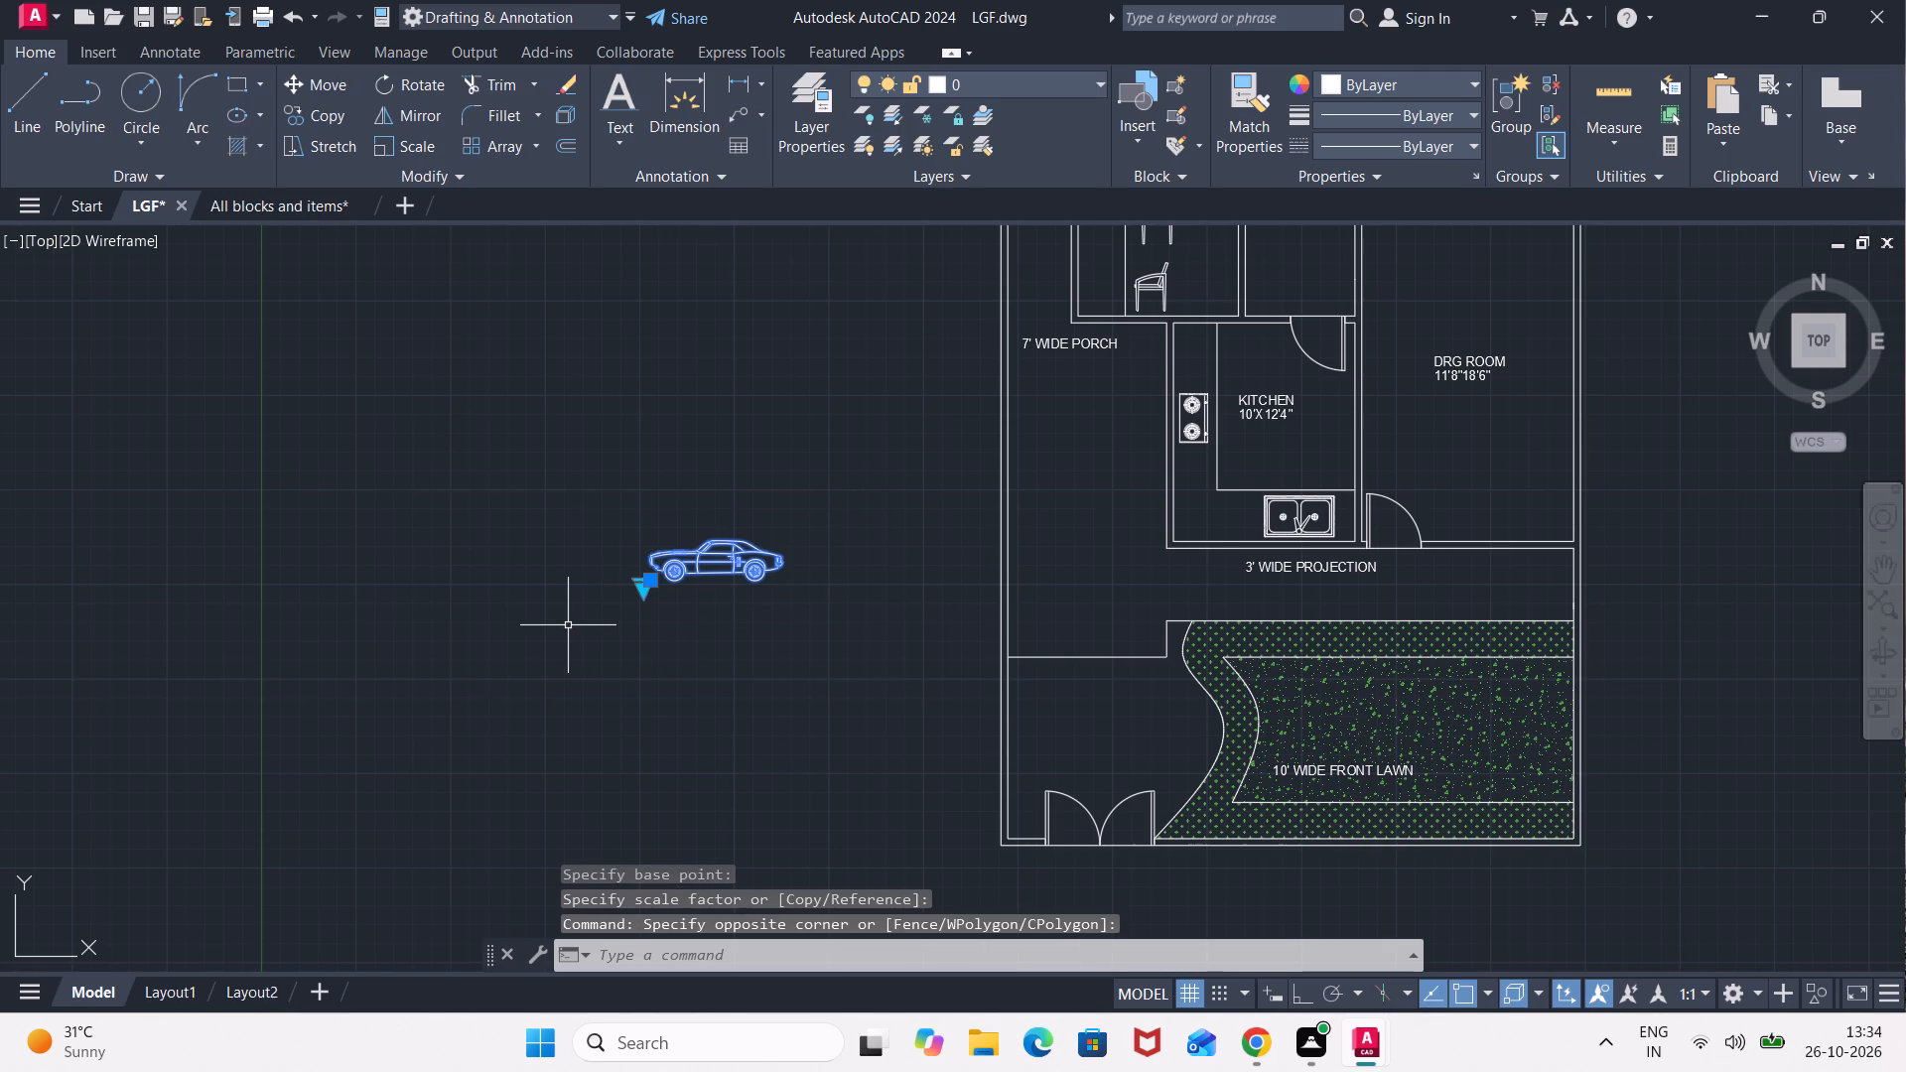
{"action": "key", "text": "Return"}
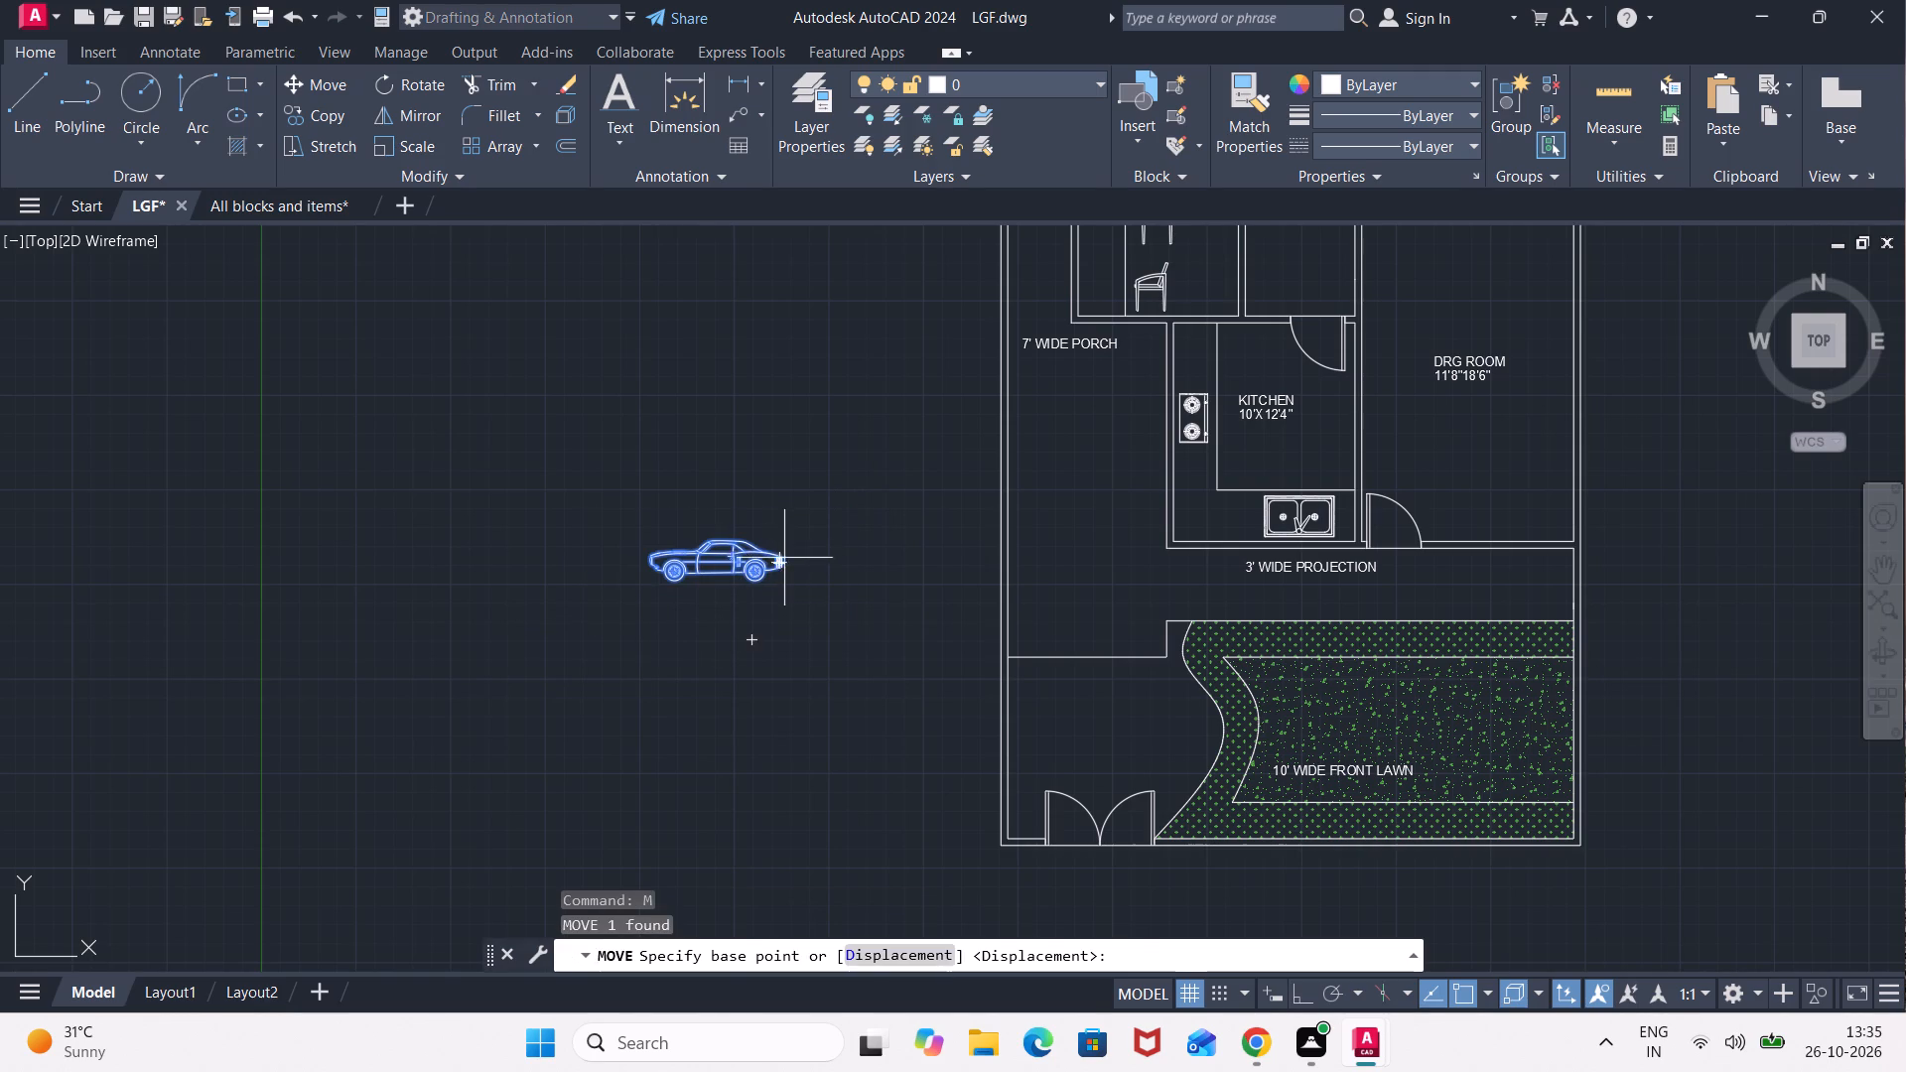
{"action": "left_click", "coordinate": [777, 564]}
{"action": "scroll", "coordinate": [1150, 484], "scroll_direction": "up", "scroll_amount": 1}
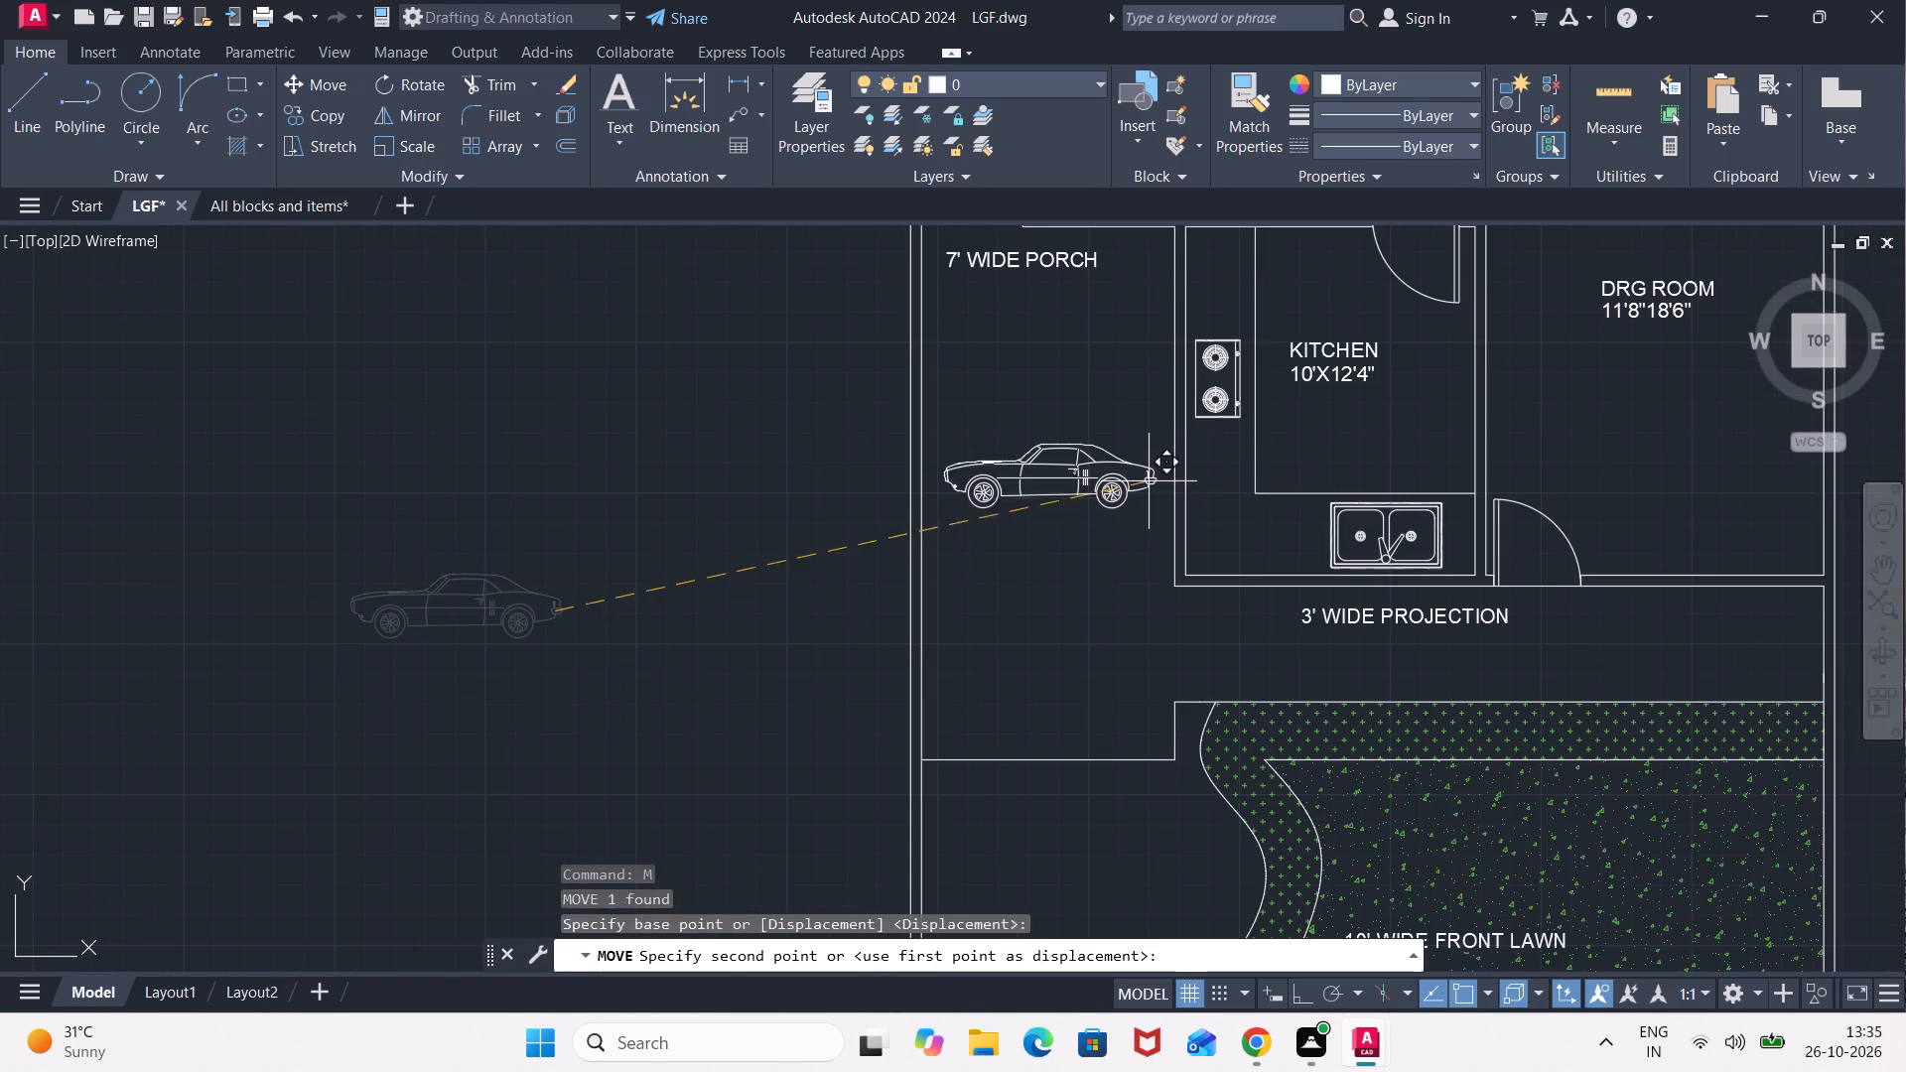
{"action": "scroll", "coordinate": [1139, 499], "scroll_direction": "up", "scroll_amount": 1}
{"action": "scroll", "coordinate": [1139, 586], "scroll_direction": "down", "scroll_amount": 1}
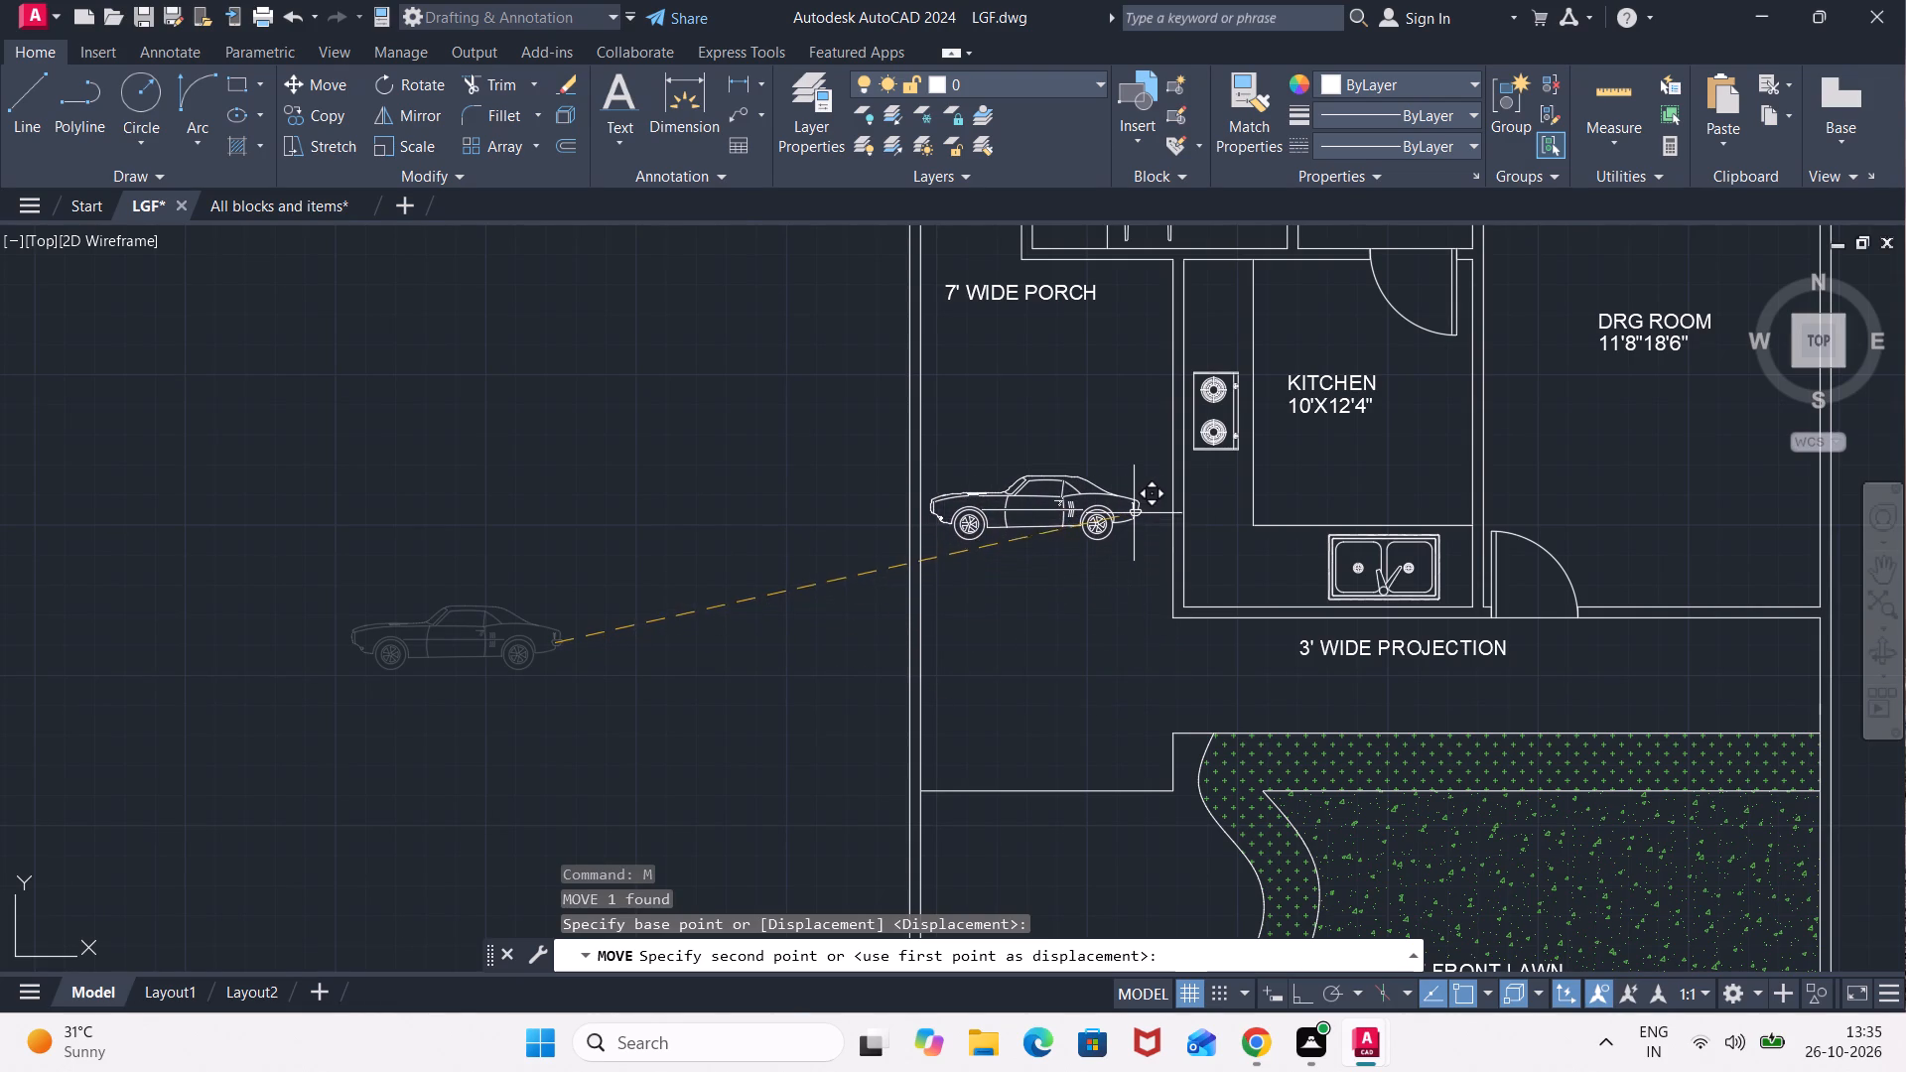
{"action": "left_click", "coordinate": [1142, 509]}
Copy the complete L-shaped corner sofa, including its lower seat, from the All blocks and items drawing to the clipboard.
{"action": "scroll", "coordinate": [1287, 495], "scroll_direction": "down", "scroll_amount": 2}
{"action": "middle_click_drag", "start_coordinate": [1294, 491], "coordinate": [1078, 595]}
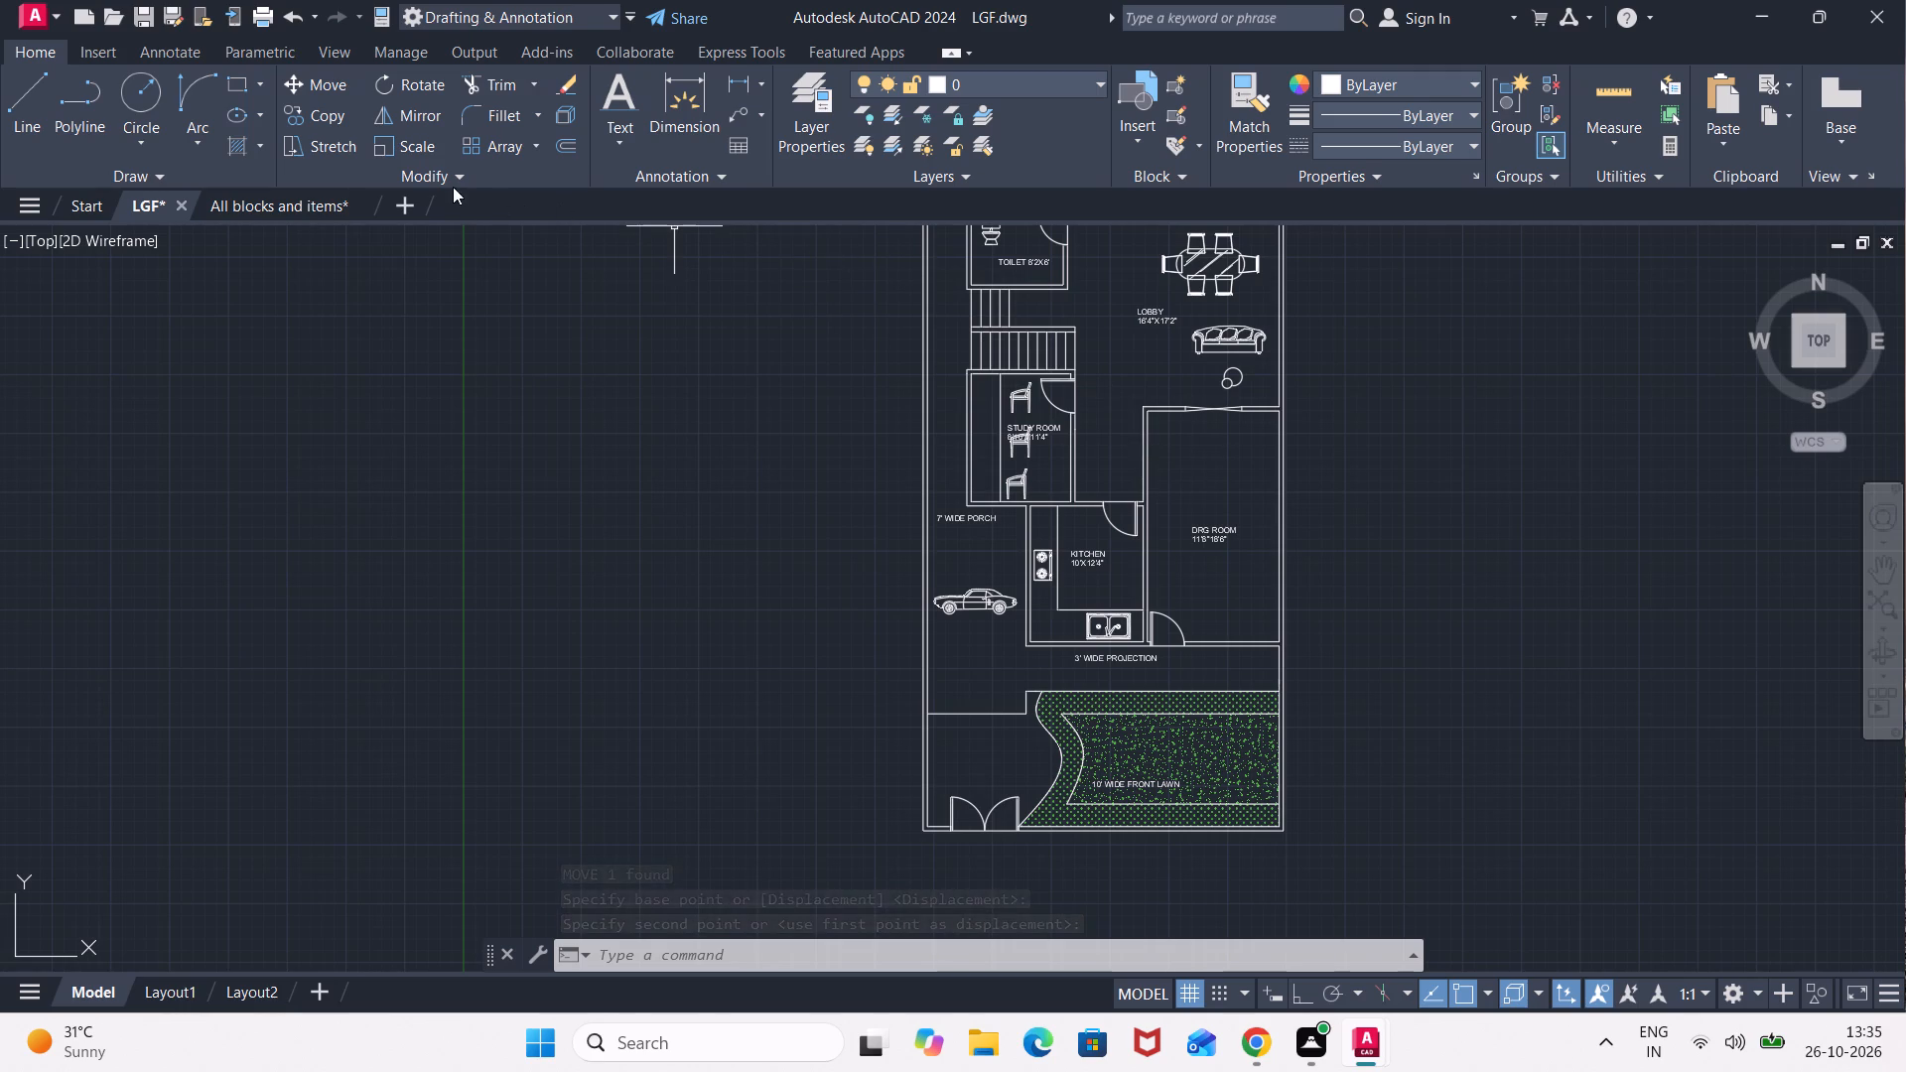
{"action": "left_click", "coordinate": [332, 198]}
{"action": "scroll", "coordinate": [845, 358], "scroll_direction": "down", "scroll_amount": 2}
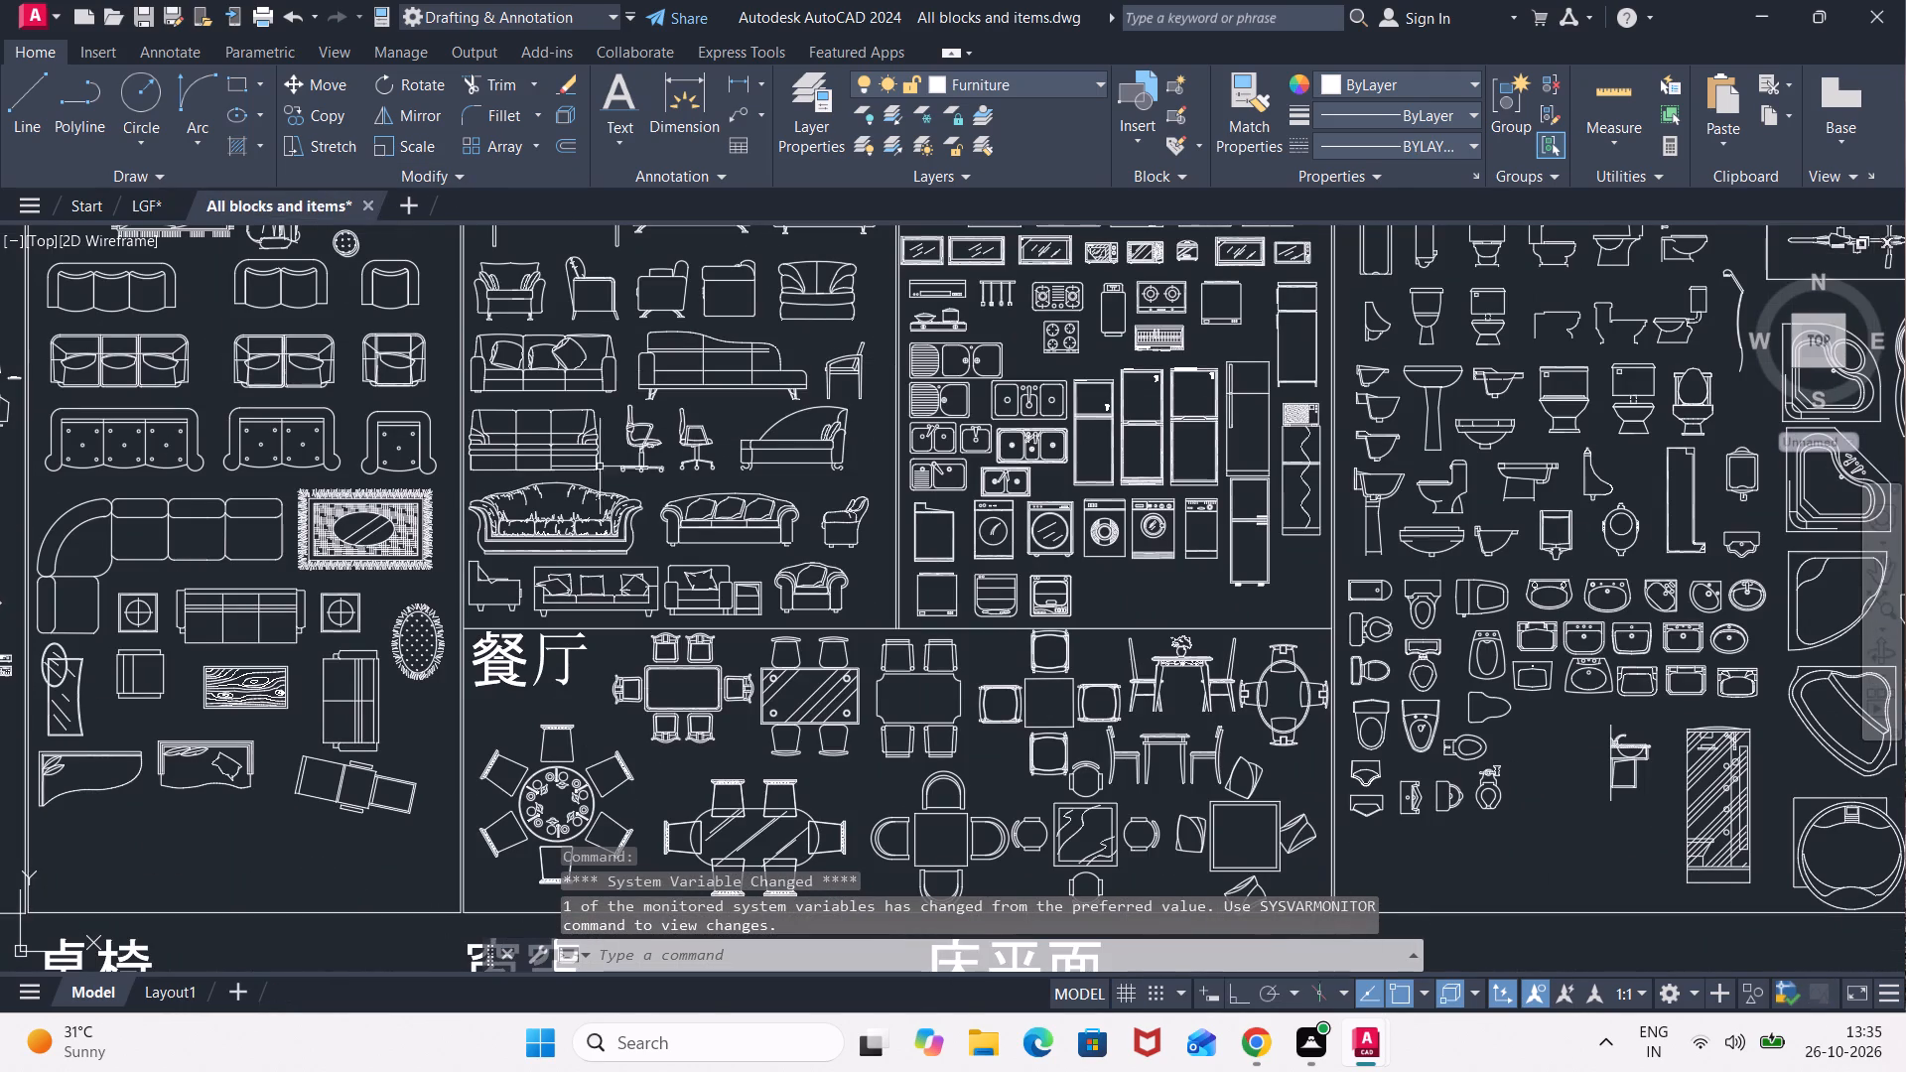
{"action": "middle_click_drag", "start_coordinate": [552, 461], "coordinate": [595, 564]}
{"action": "middle_click_drag", "start_coordinate": [622, 441], "coordinate": [624, 442]}
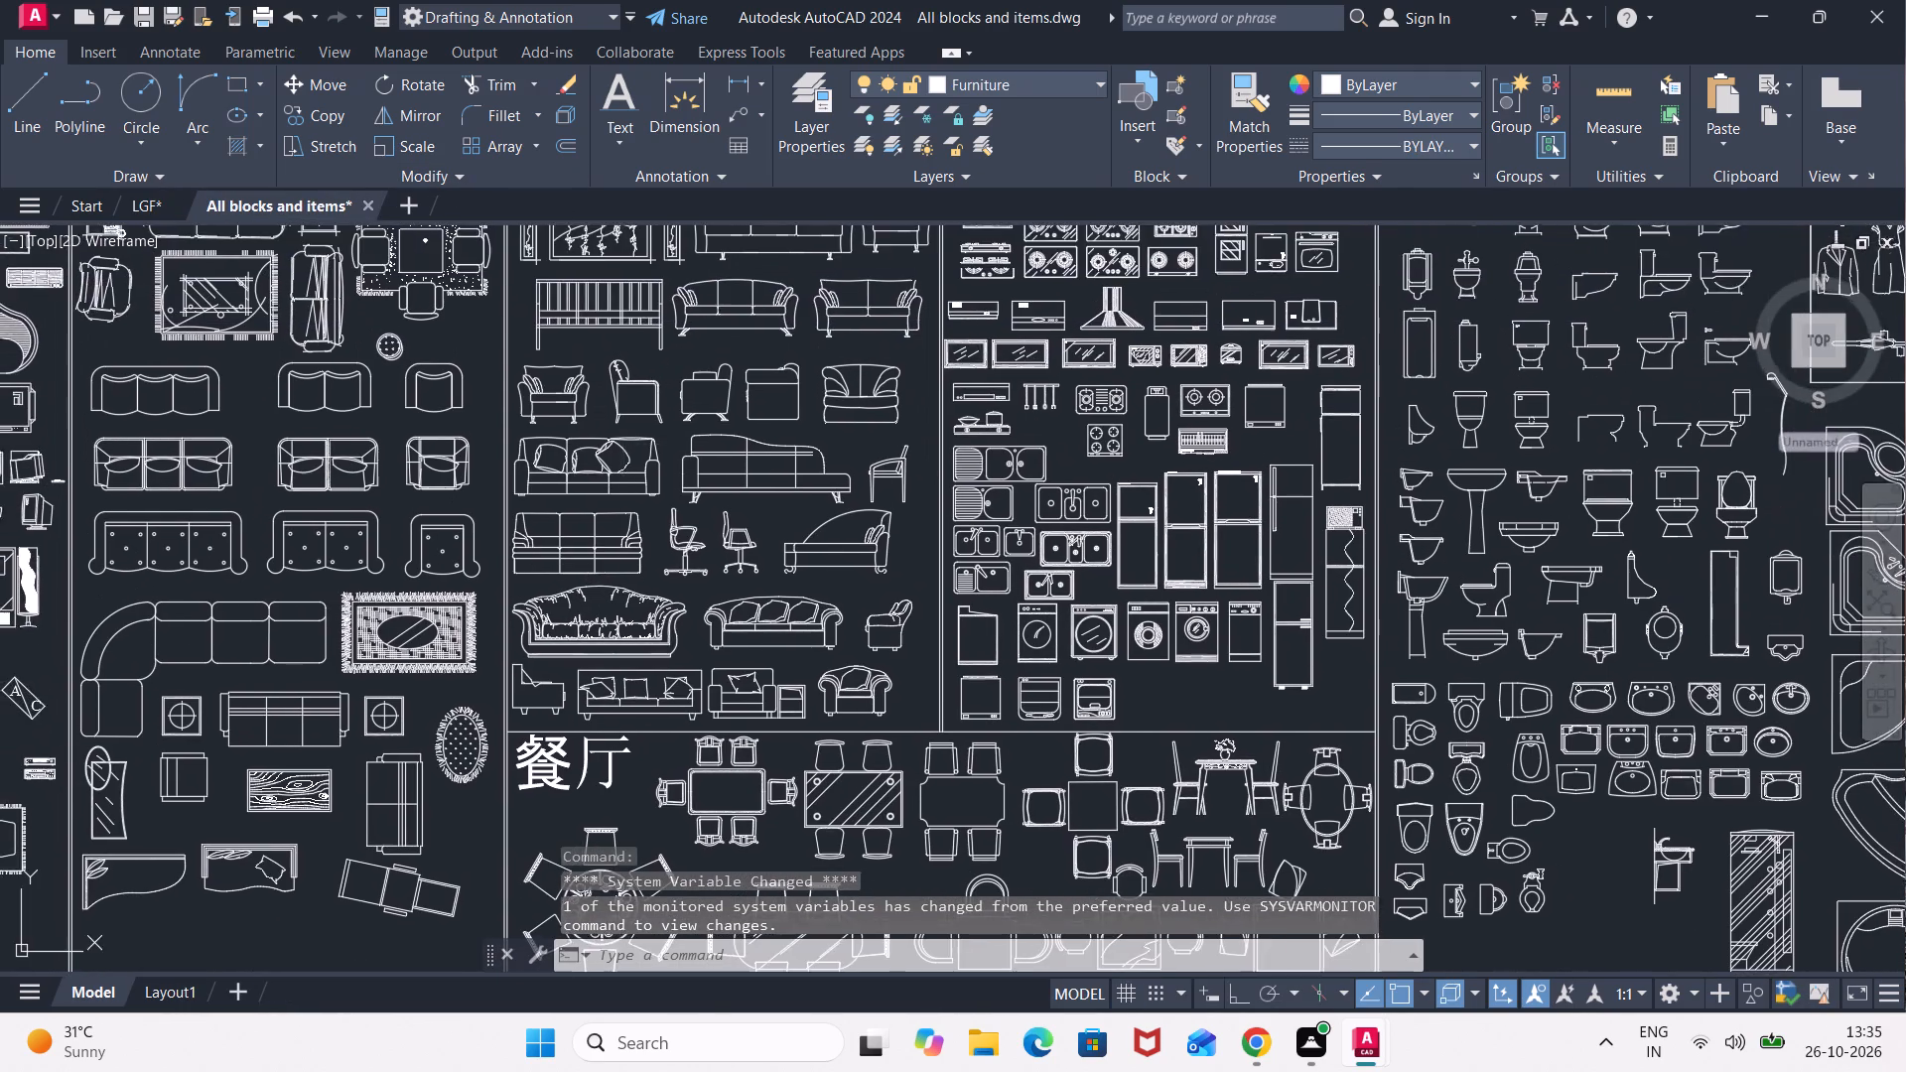
{"action": "middle_click_drag", "start_coordinate": [624, 442], "coordinate": [683, 612]}
{"action": "middle_click_drag", "start_coordinate": [681, 591], "coordinate": [712, 342]}
{"action": "scroll", "coordinate": [443, 545], "scroll_direction": "up", "scroll_amount": 2}
{"action": "middle_click_drag", "start_coordinate": [443, 545], "coordinate": [918, 374]}
{"action": "left_click_drag", "start_coordinate": [850, 290], "coordinate": [849, 312]}
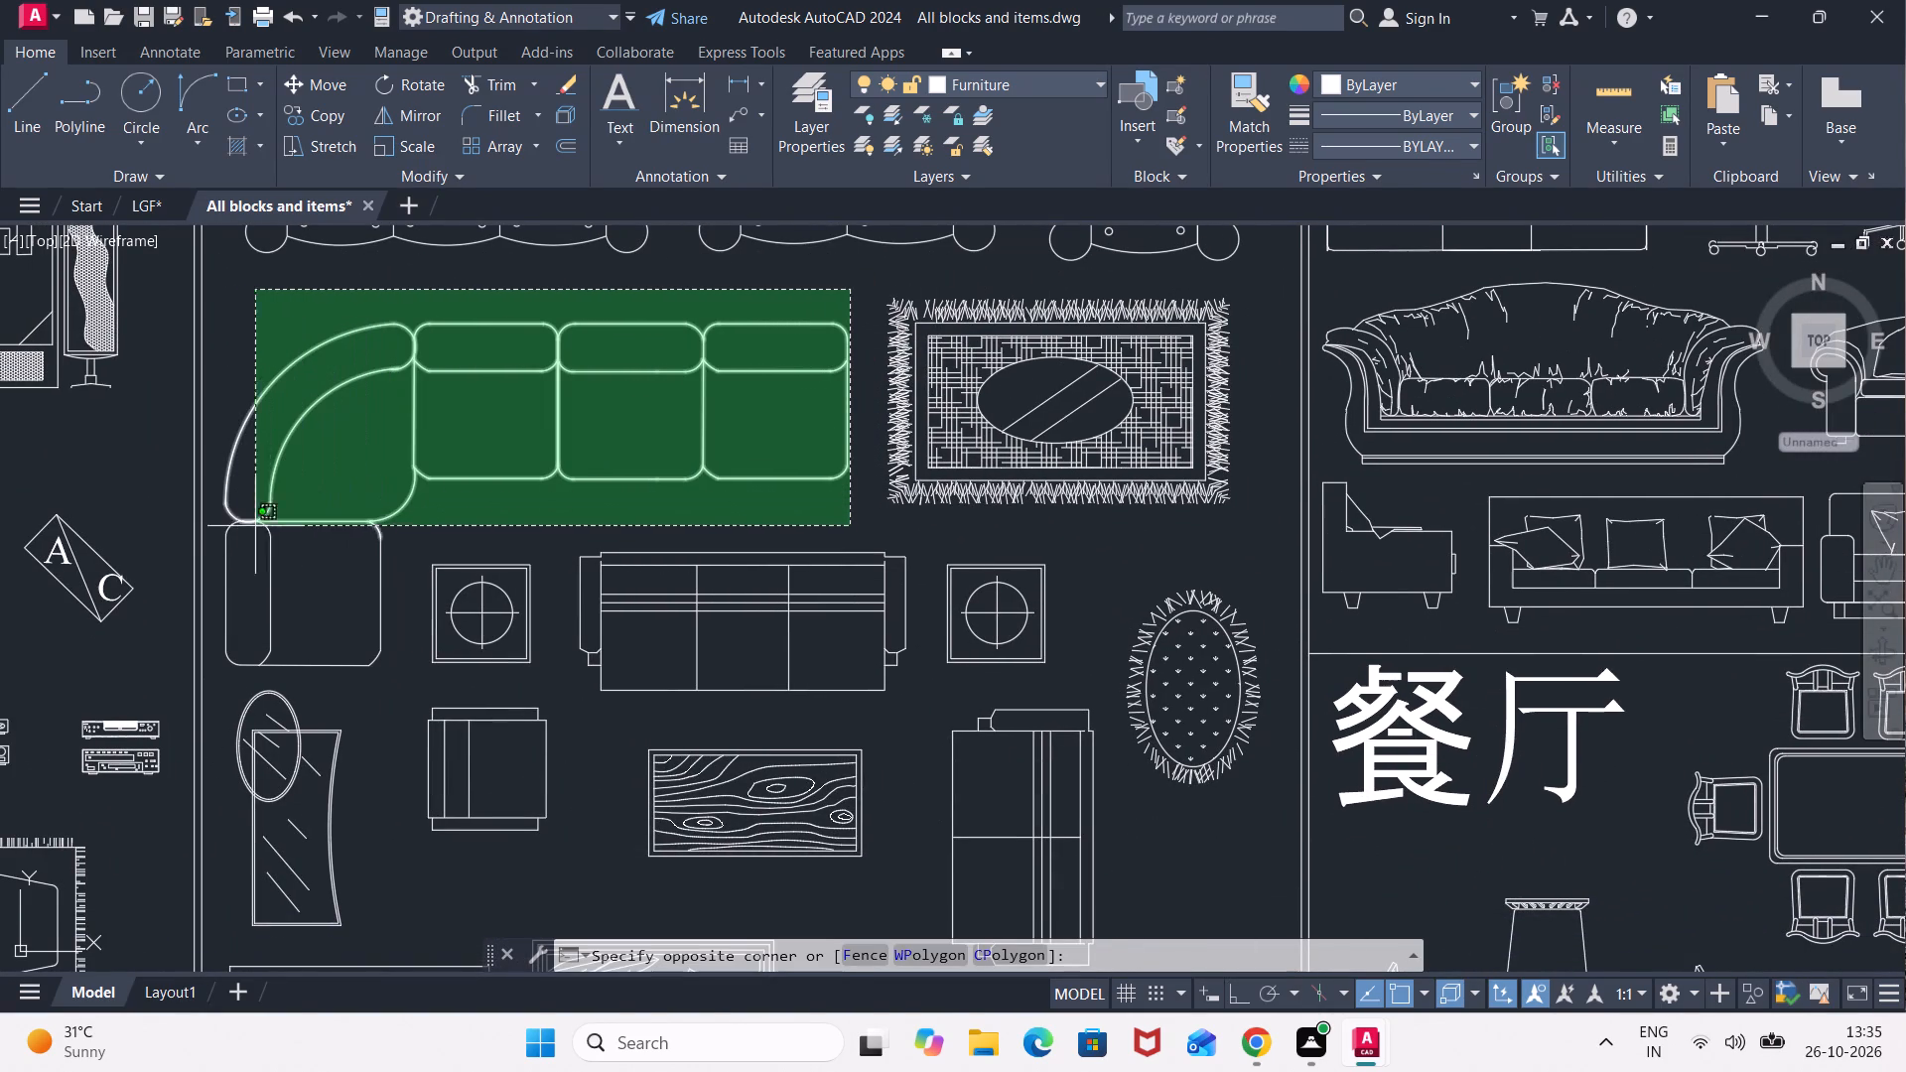
{"action": "left_click", "coordinate": [217, 518]}
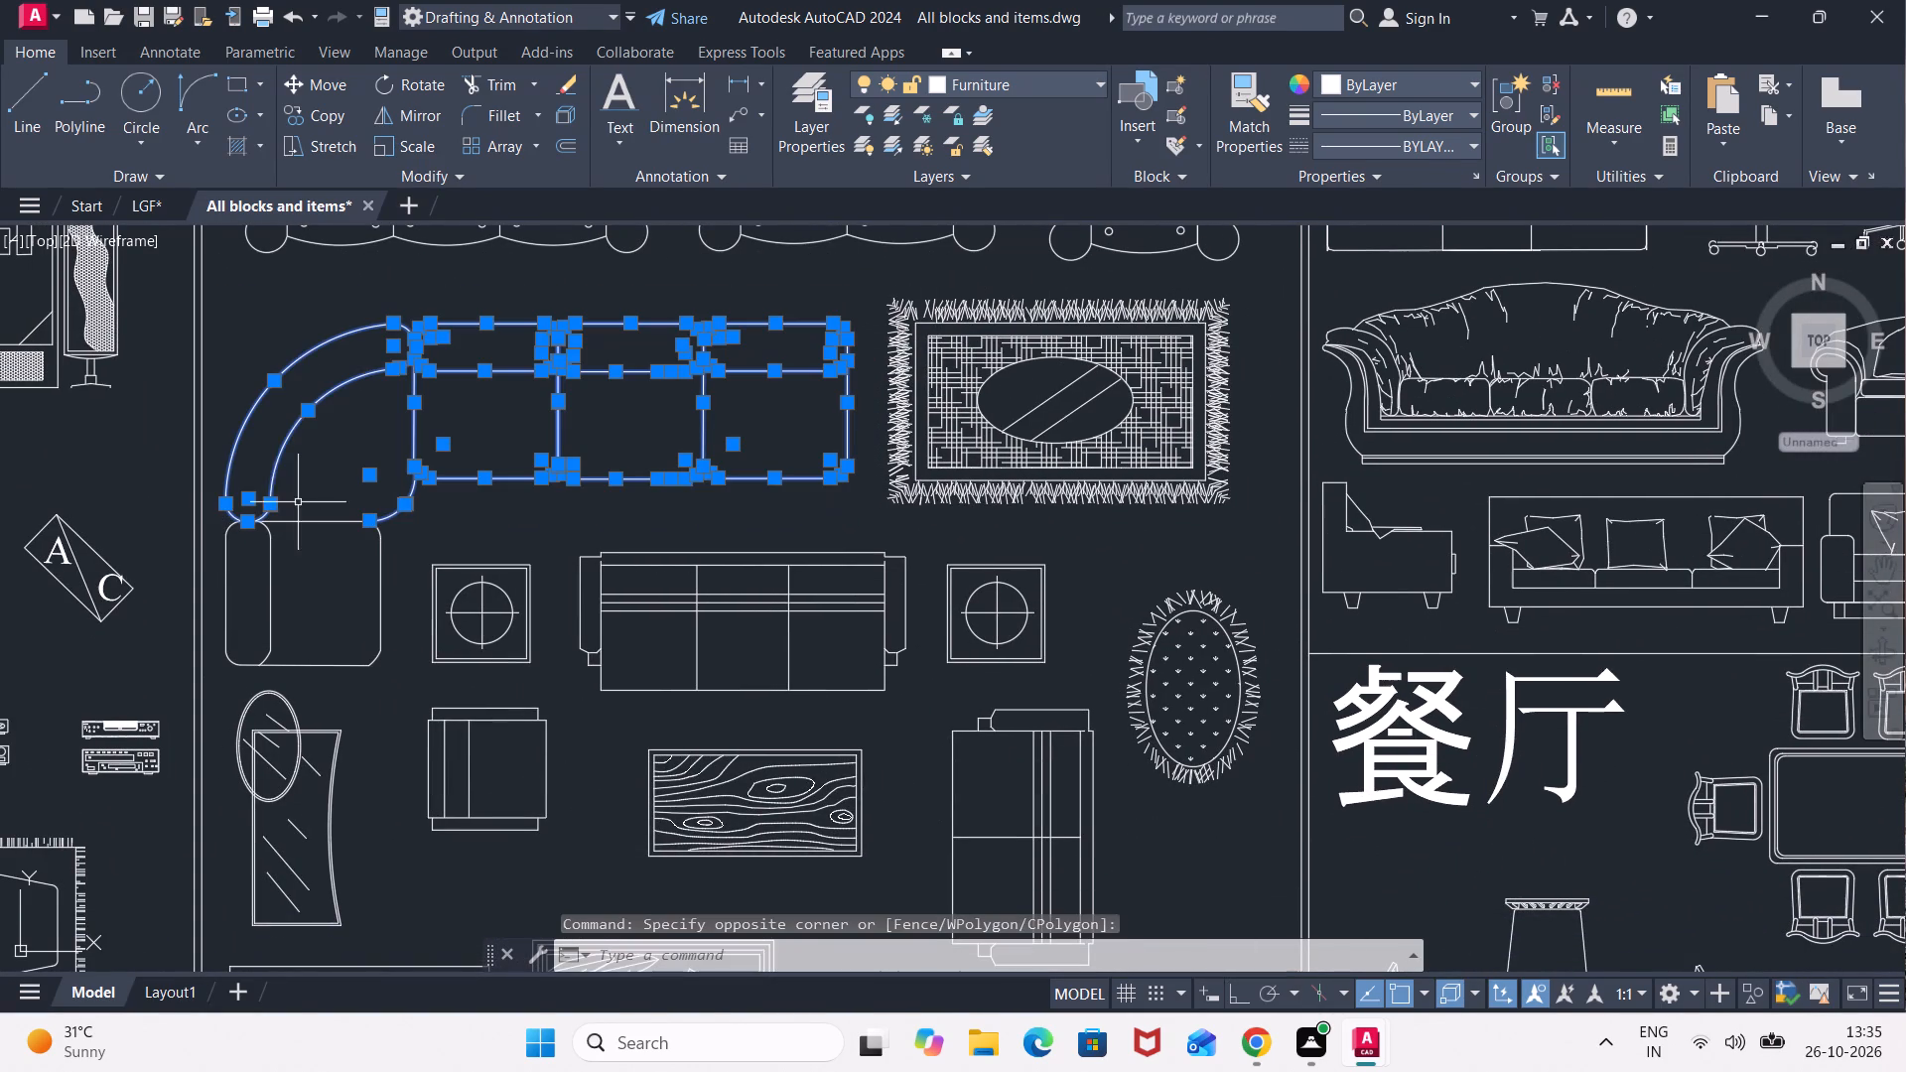
{"action": "left_click", "coordinate": [225, 445]}
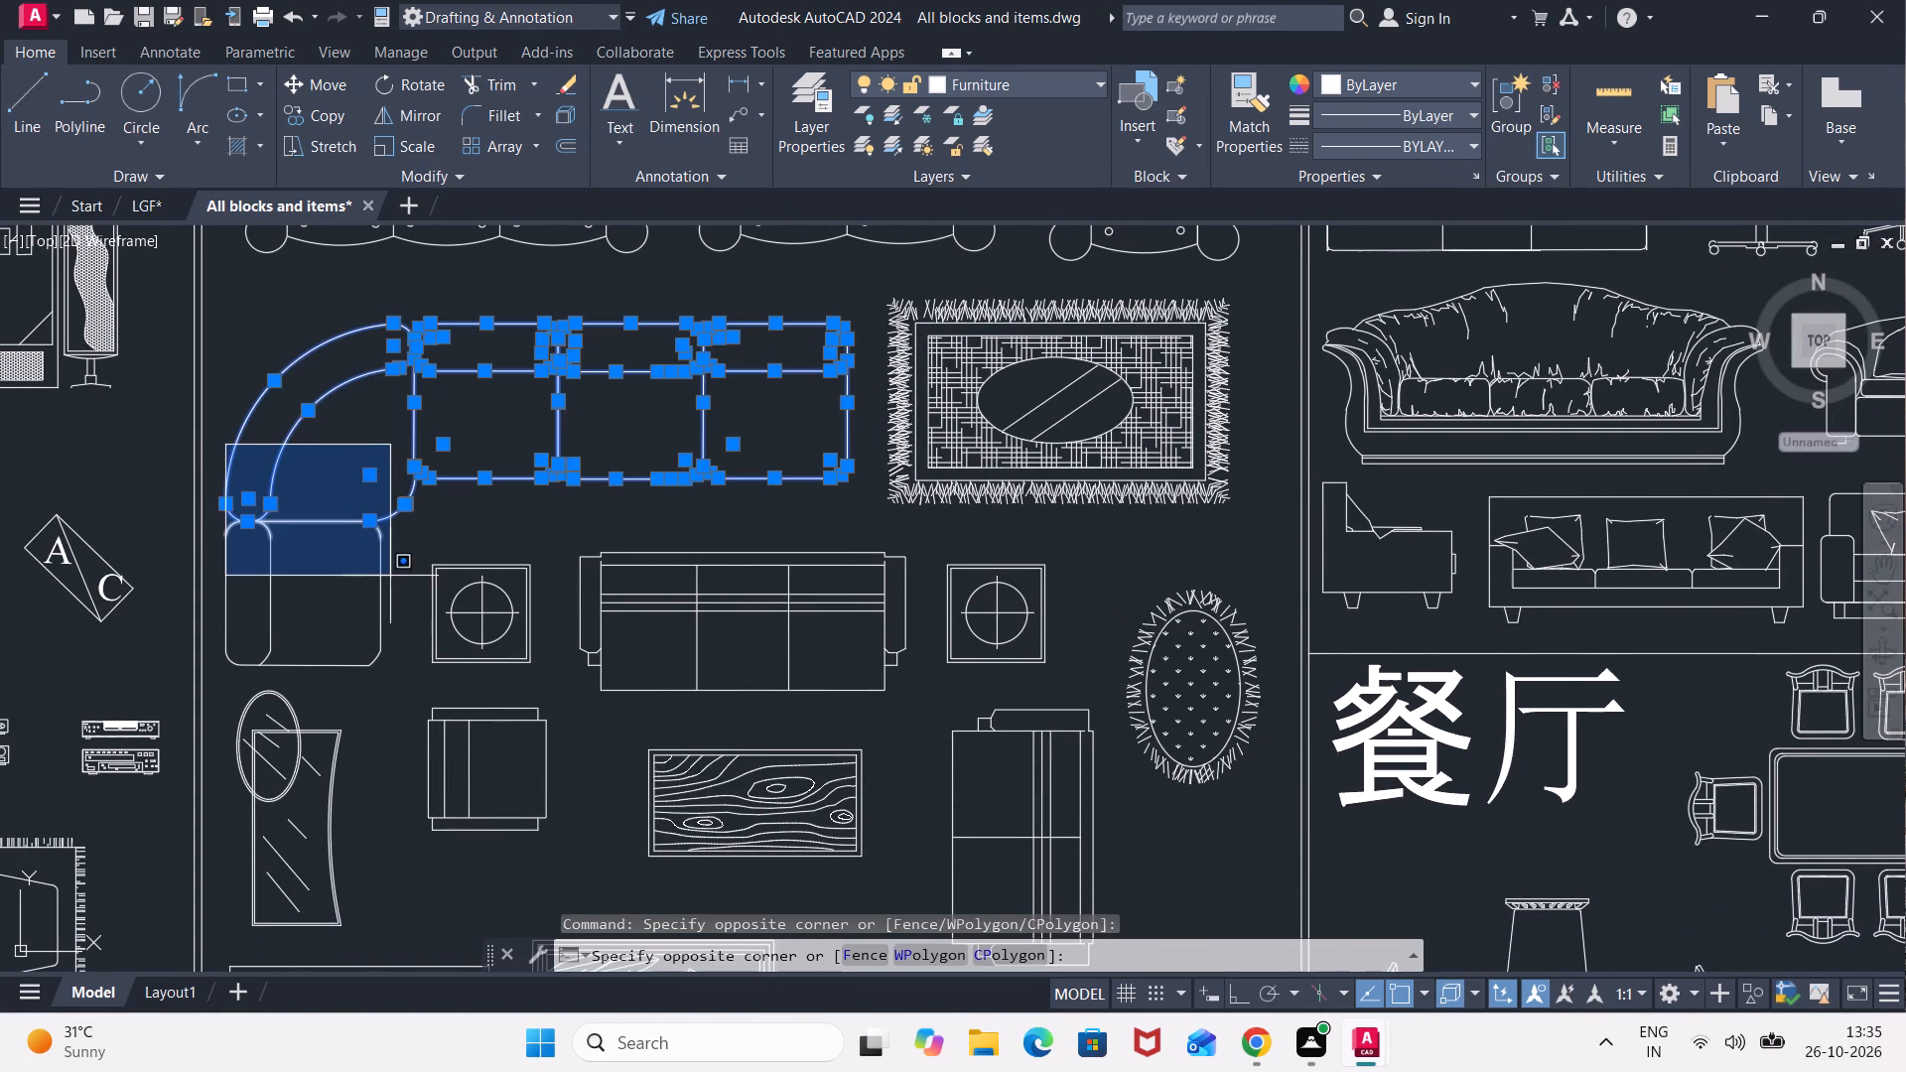
{"action": "left_click", "coordinate": [381, 666]}
{"action": "scroll", "coordinate": [415, 531], "scroll_direction": "up", "scroll_amount": 2}
{"action": "scroll", "coordinate": [392, 531], "scroll_direction": "down", "scroll_amount": 1}
{"action": "middle_click_drag", "start_coordinate": [316, 563], "coordinate": [538, 537]}
{"action": "key", "text": "ctrl+c"}
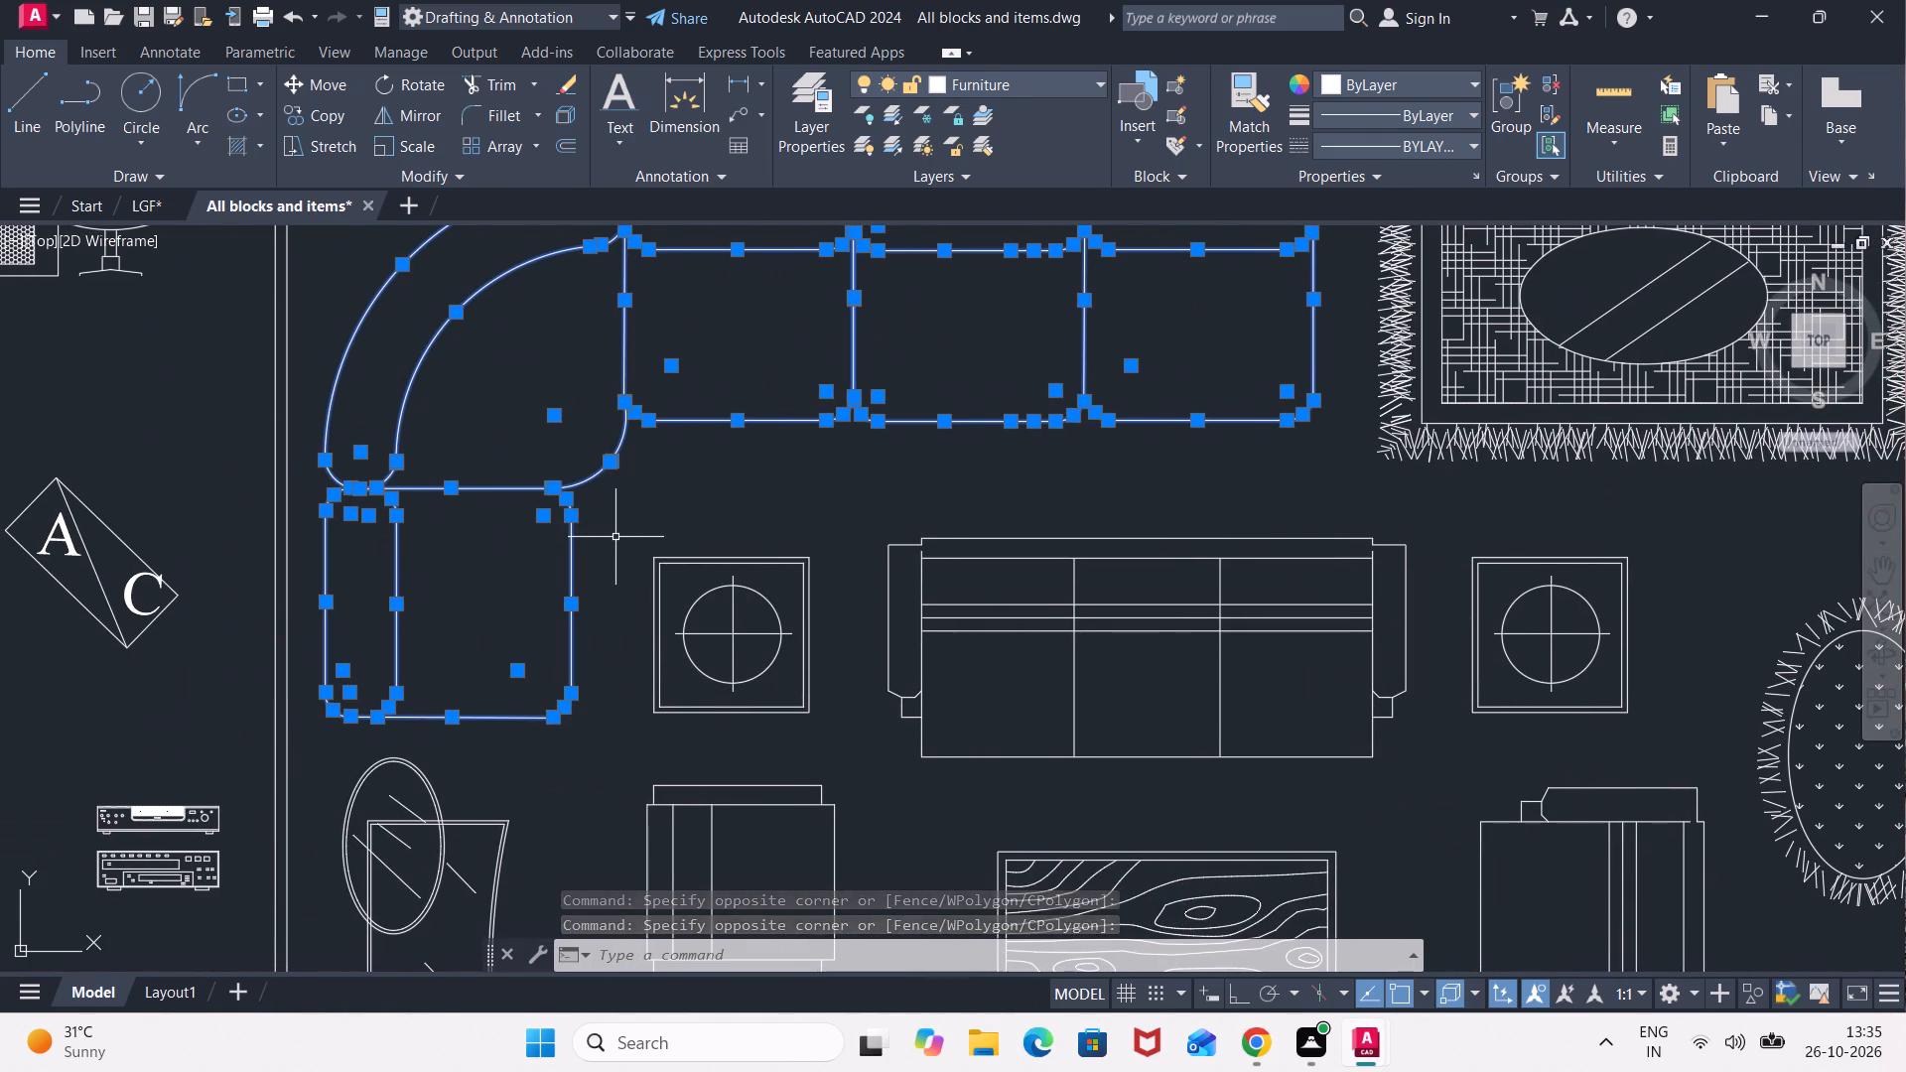
Paste the corner sofa into the LGF drawing, in the empty space outside the DRG ROOM's outer wall.
{"action": "left_click", "coordinate": [143, 208]}
{"action": "scroll", "coordinate": [1064, 609], "scroll_direction": "down", "scroll_amount": 1}
{"action": "scroll", "coordinate": [1166, 572], "scroll_direction": "up", "scroll_amount": 3}
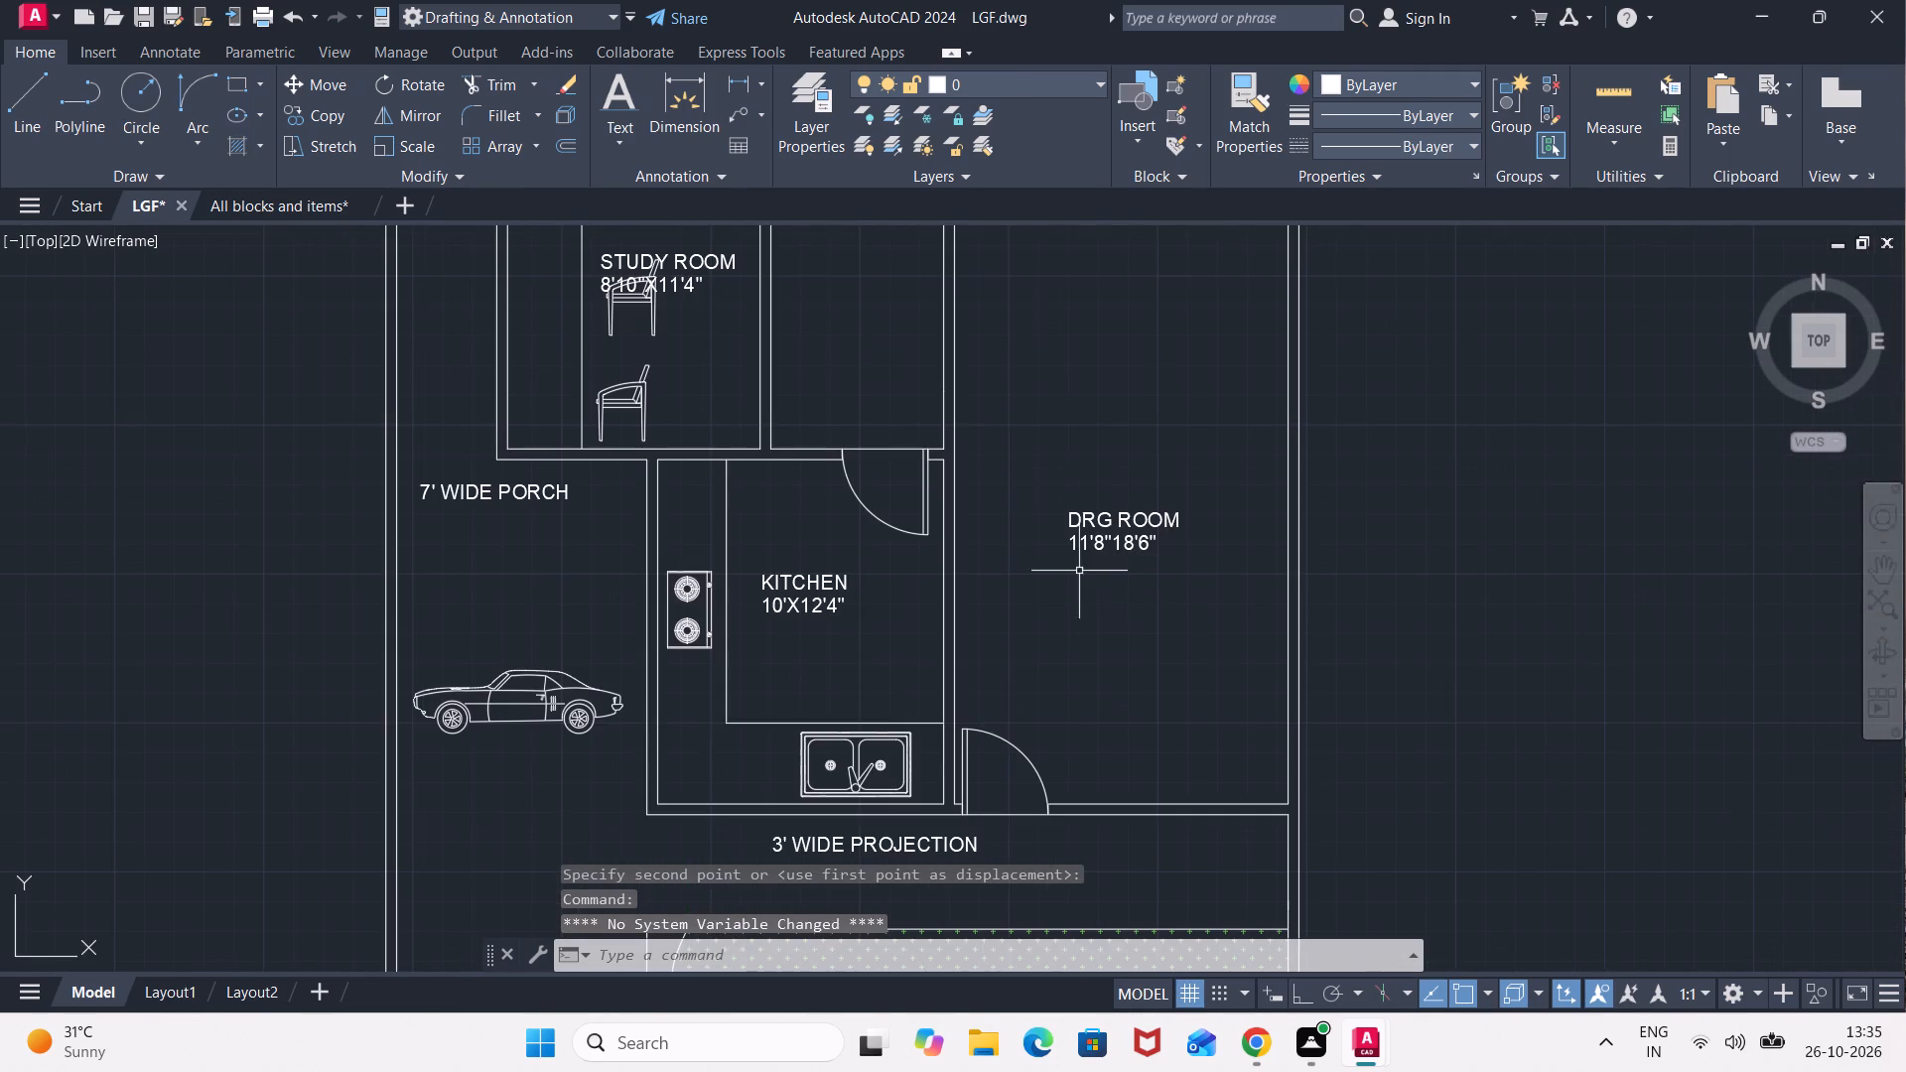
{"action": "left_click", "coordinate": [1098, 458]}
{"action": "key", "text": "ctrl+v"}
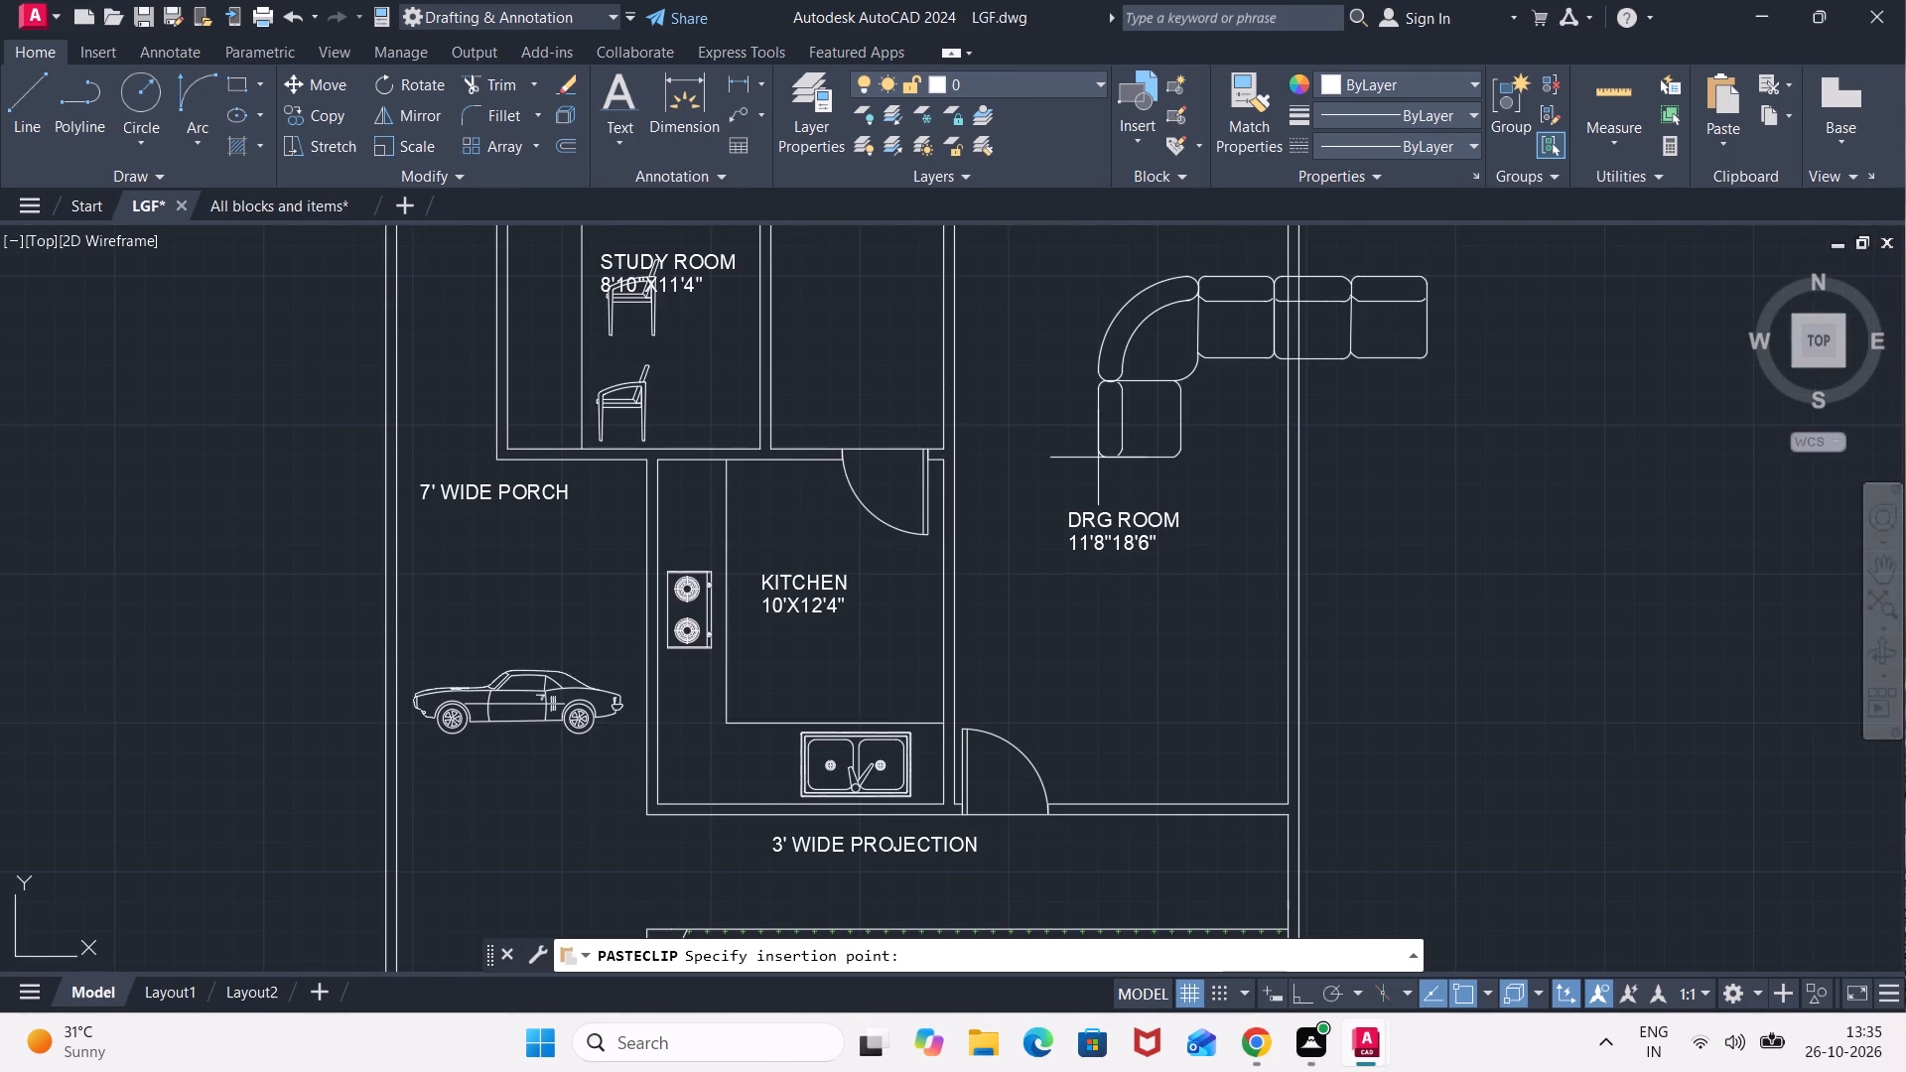
{"action": "left_click_drag", "start_coordinate": [1431, 492], "coordinate": [1396, 492]}
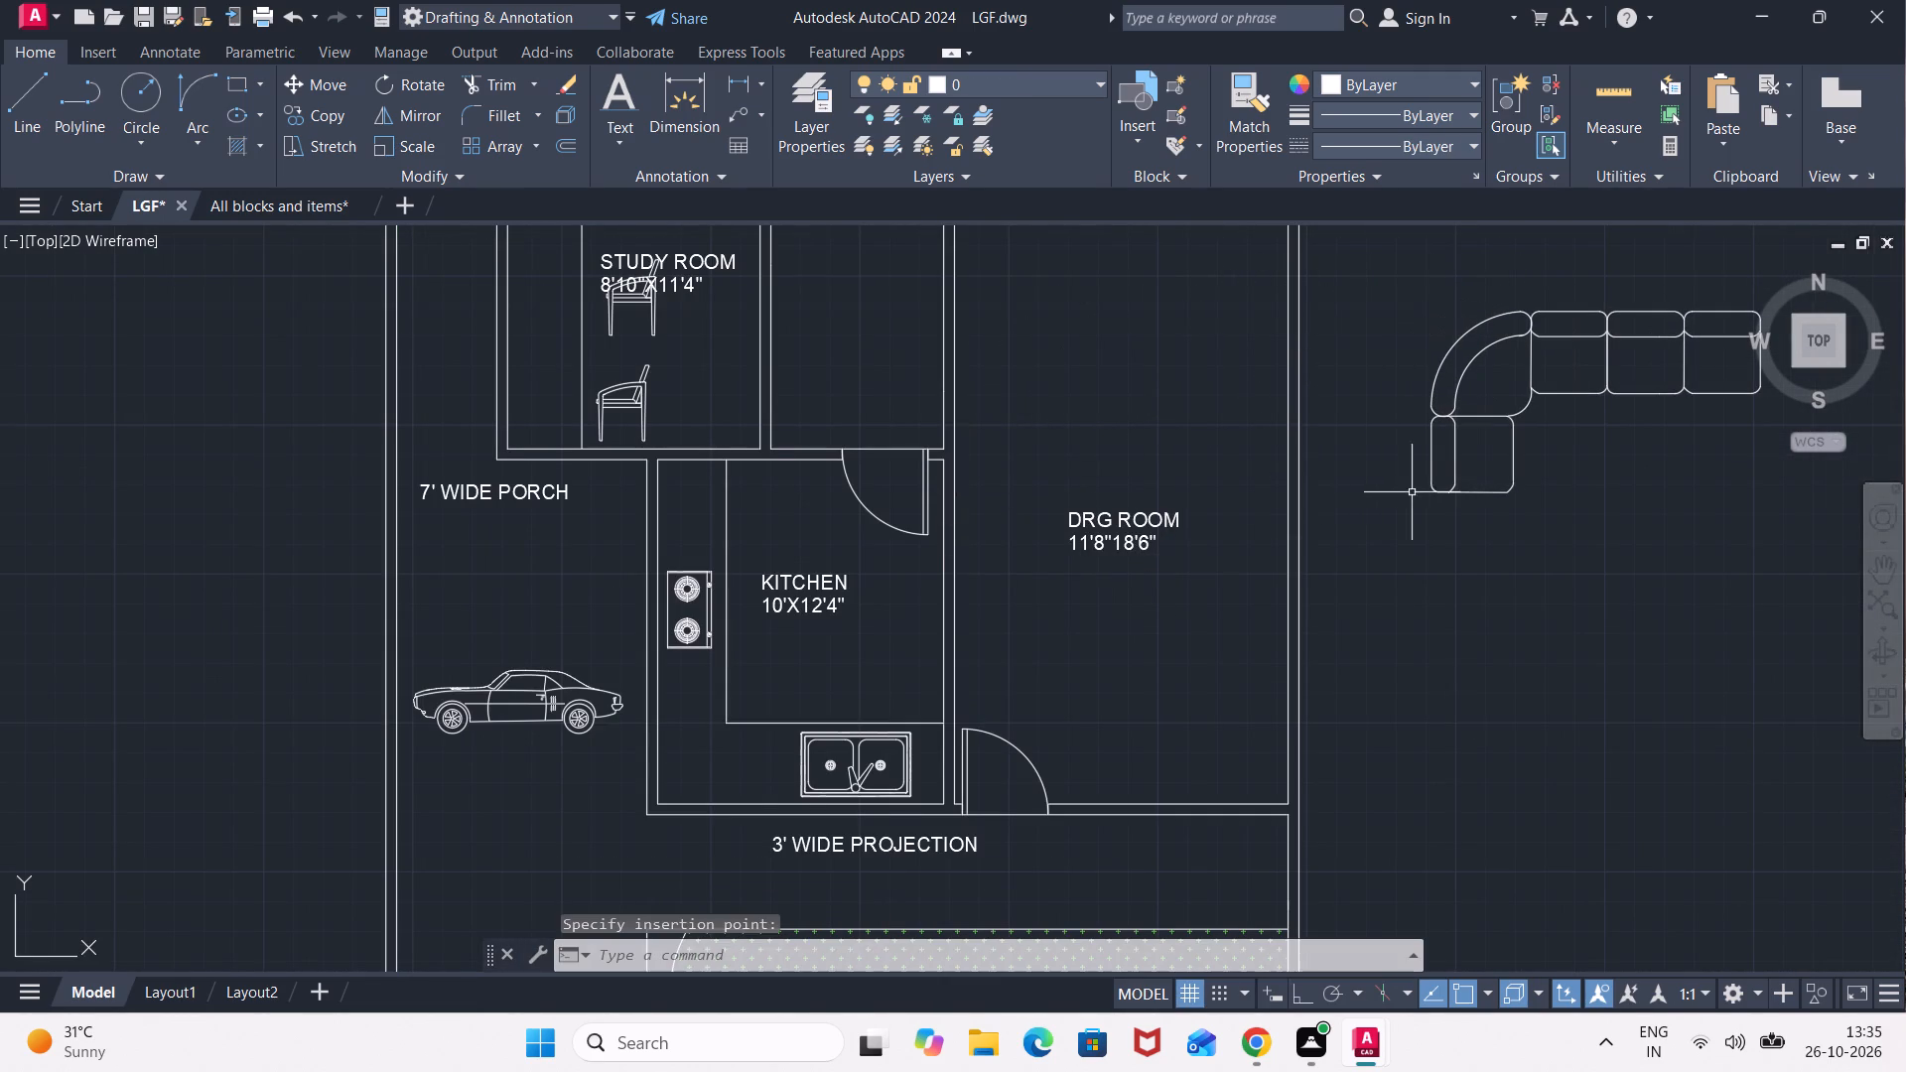
{"action": "left_click_drag", "start_coordinate": [1396, 492], "coordinate": [1237, 514]}
Scale down the pasted corner sofa freehand from its lower-left corner to about 0.4 of its size.
{"action": "middle_click_drag", "start_coordinate": [1465, 440], "coordinate": [930, 492]}
{"action": "left_click", "coordinate": [1281, 335]}
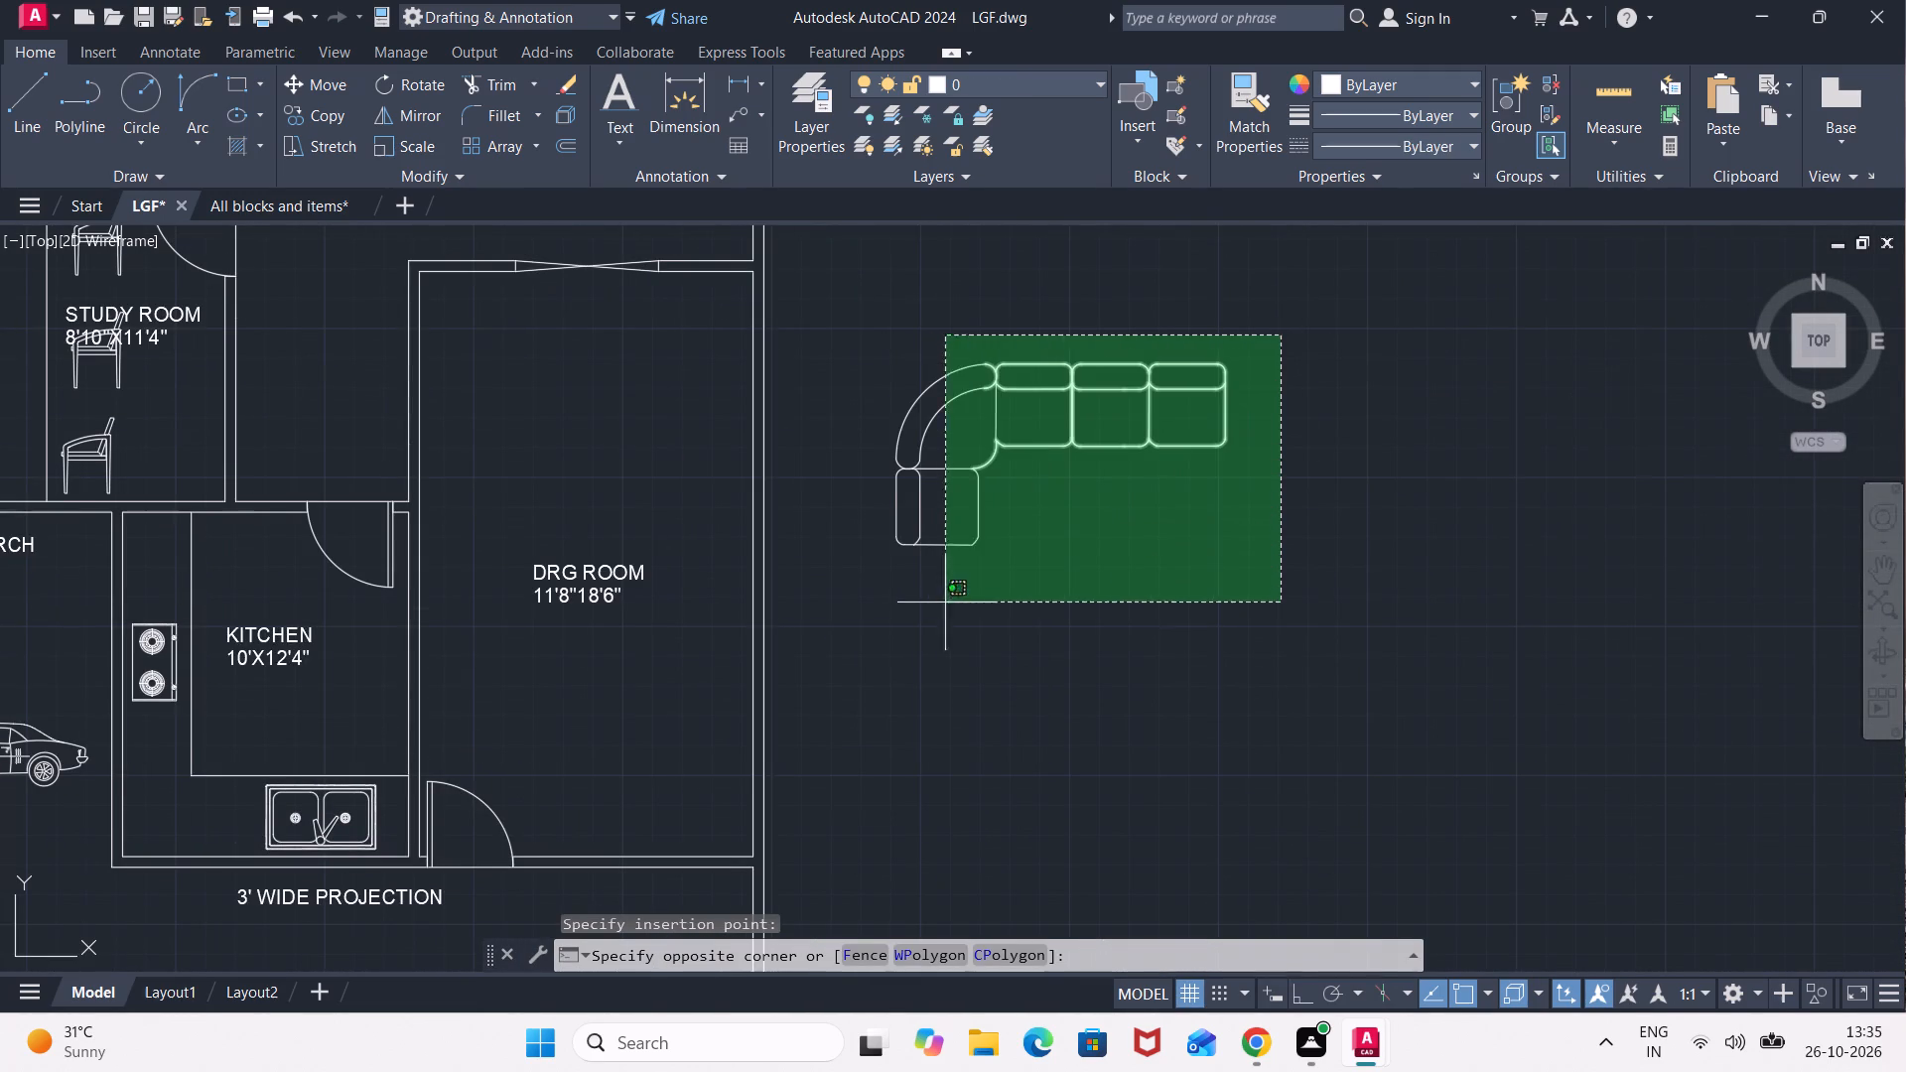
{"action": "left_click", "coordinate": [888, 638]}
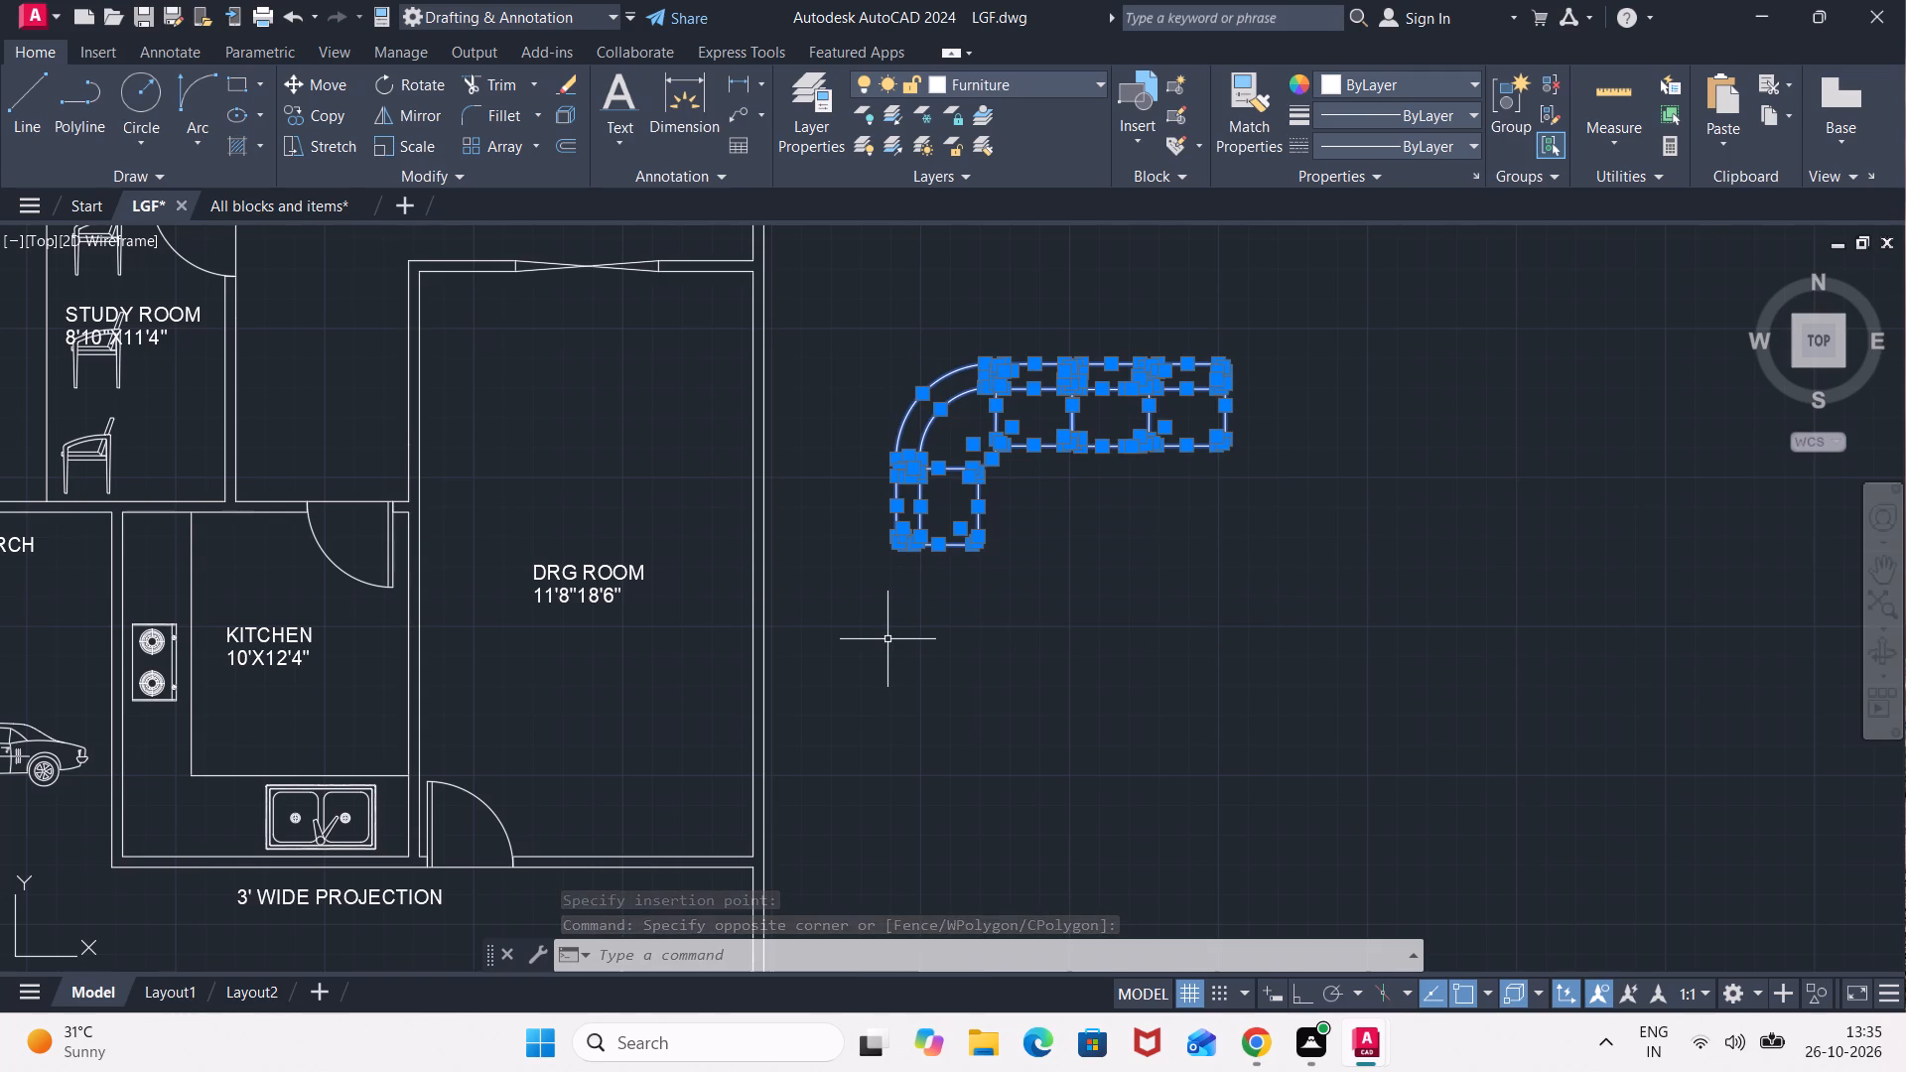
{"action": "type", "text": "SC"}
{"action": "key", "text": "Return"}
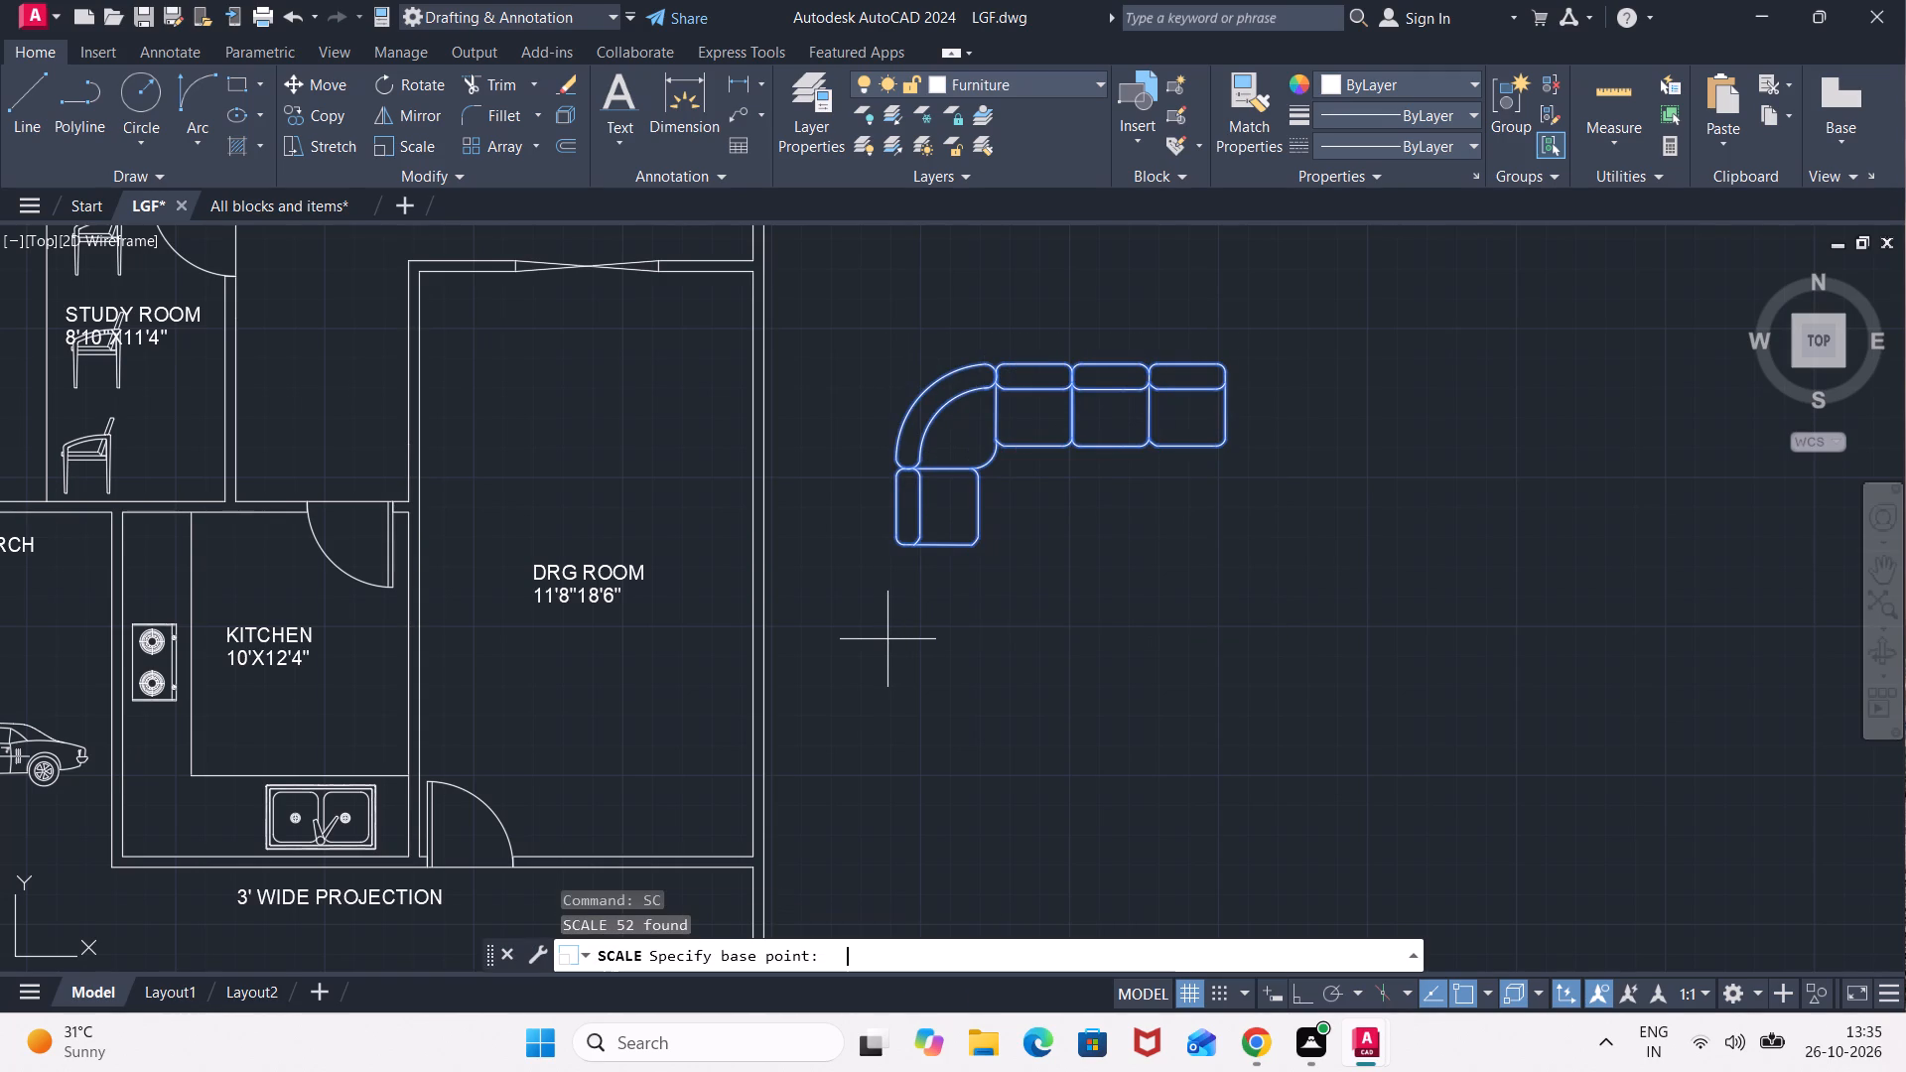
{"action": "left_click", "coordinate": [898, 553]}
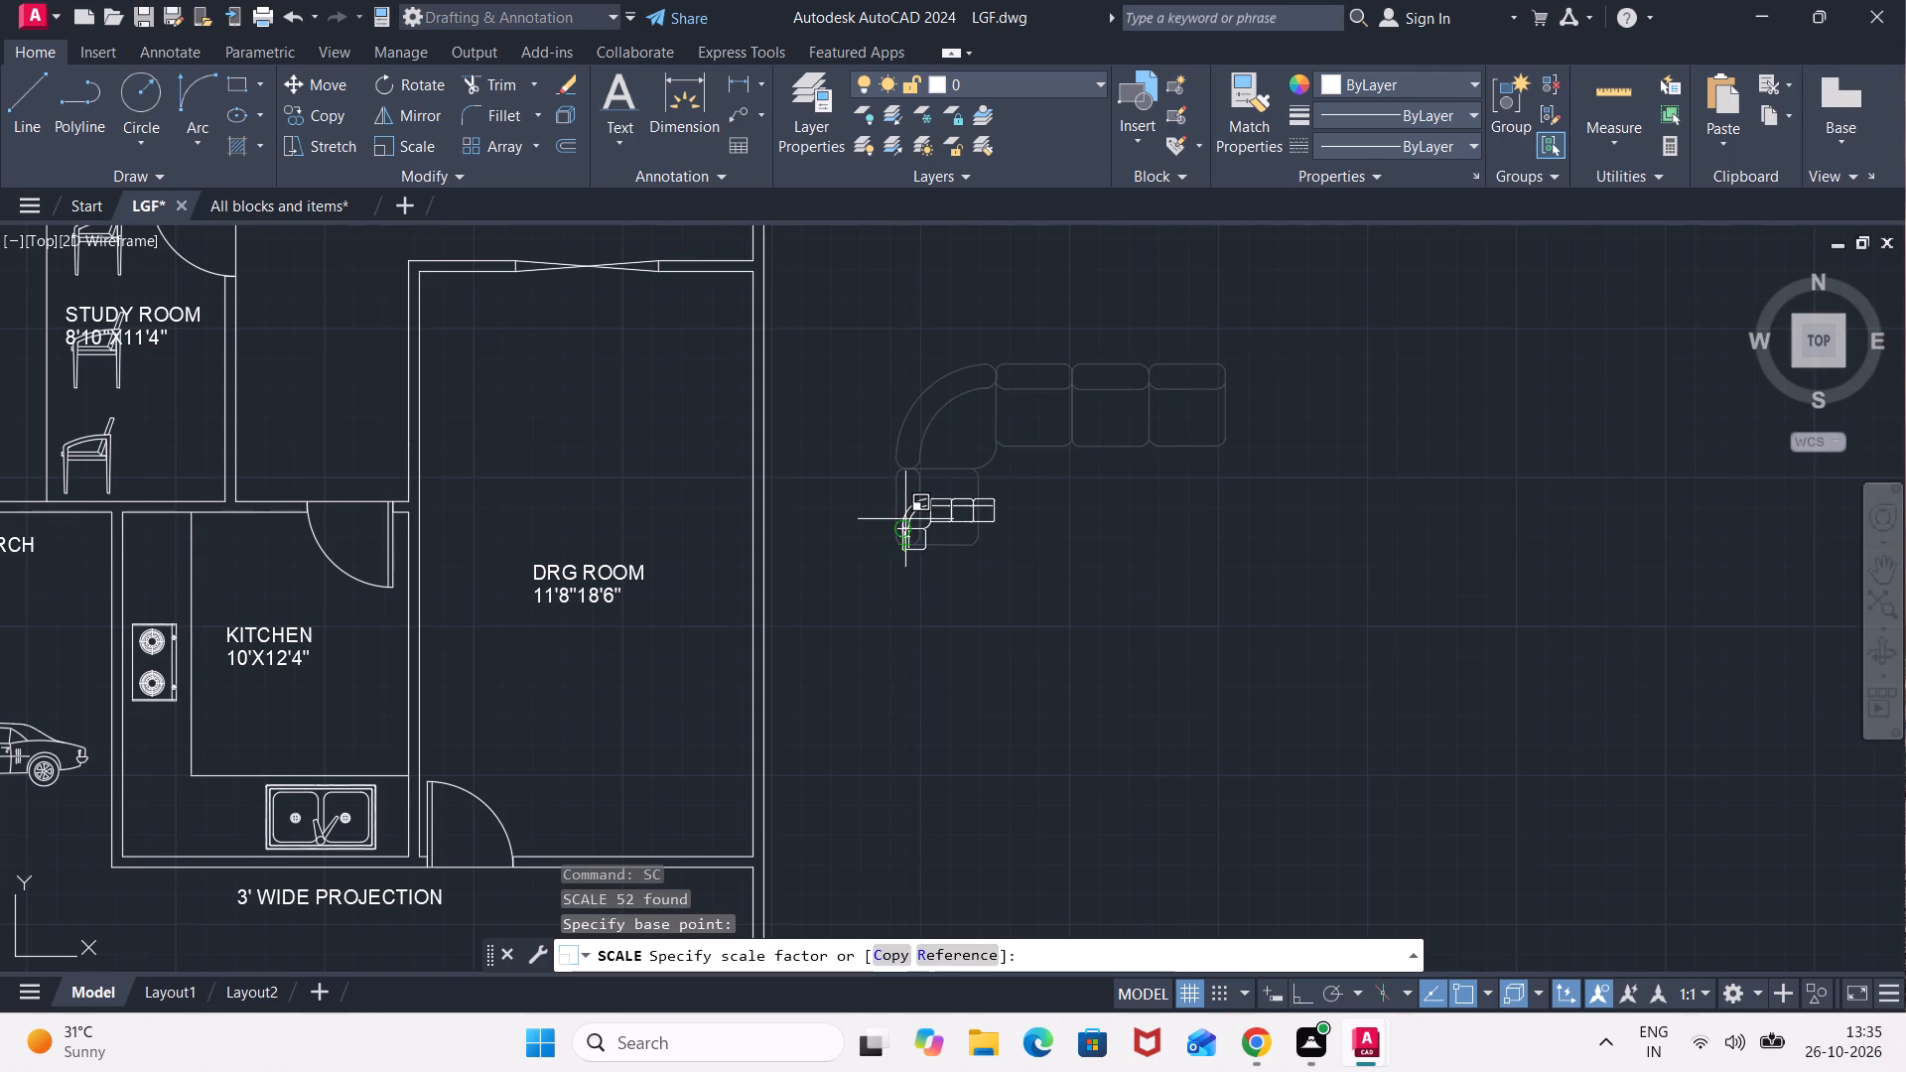
{"action": "left_click", "coordinate": [925, 490]}
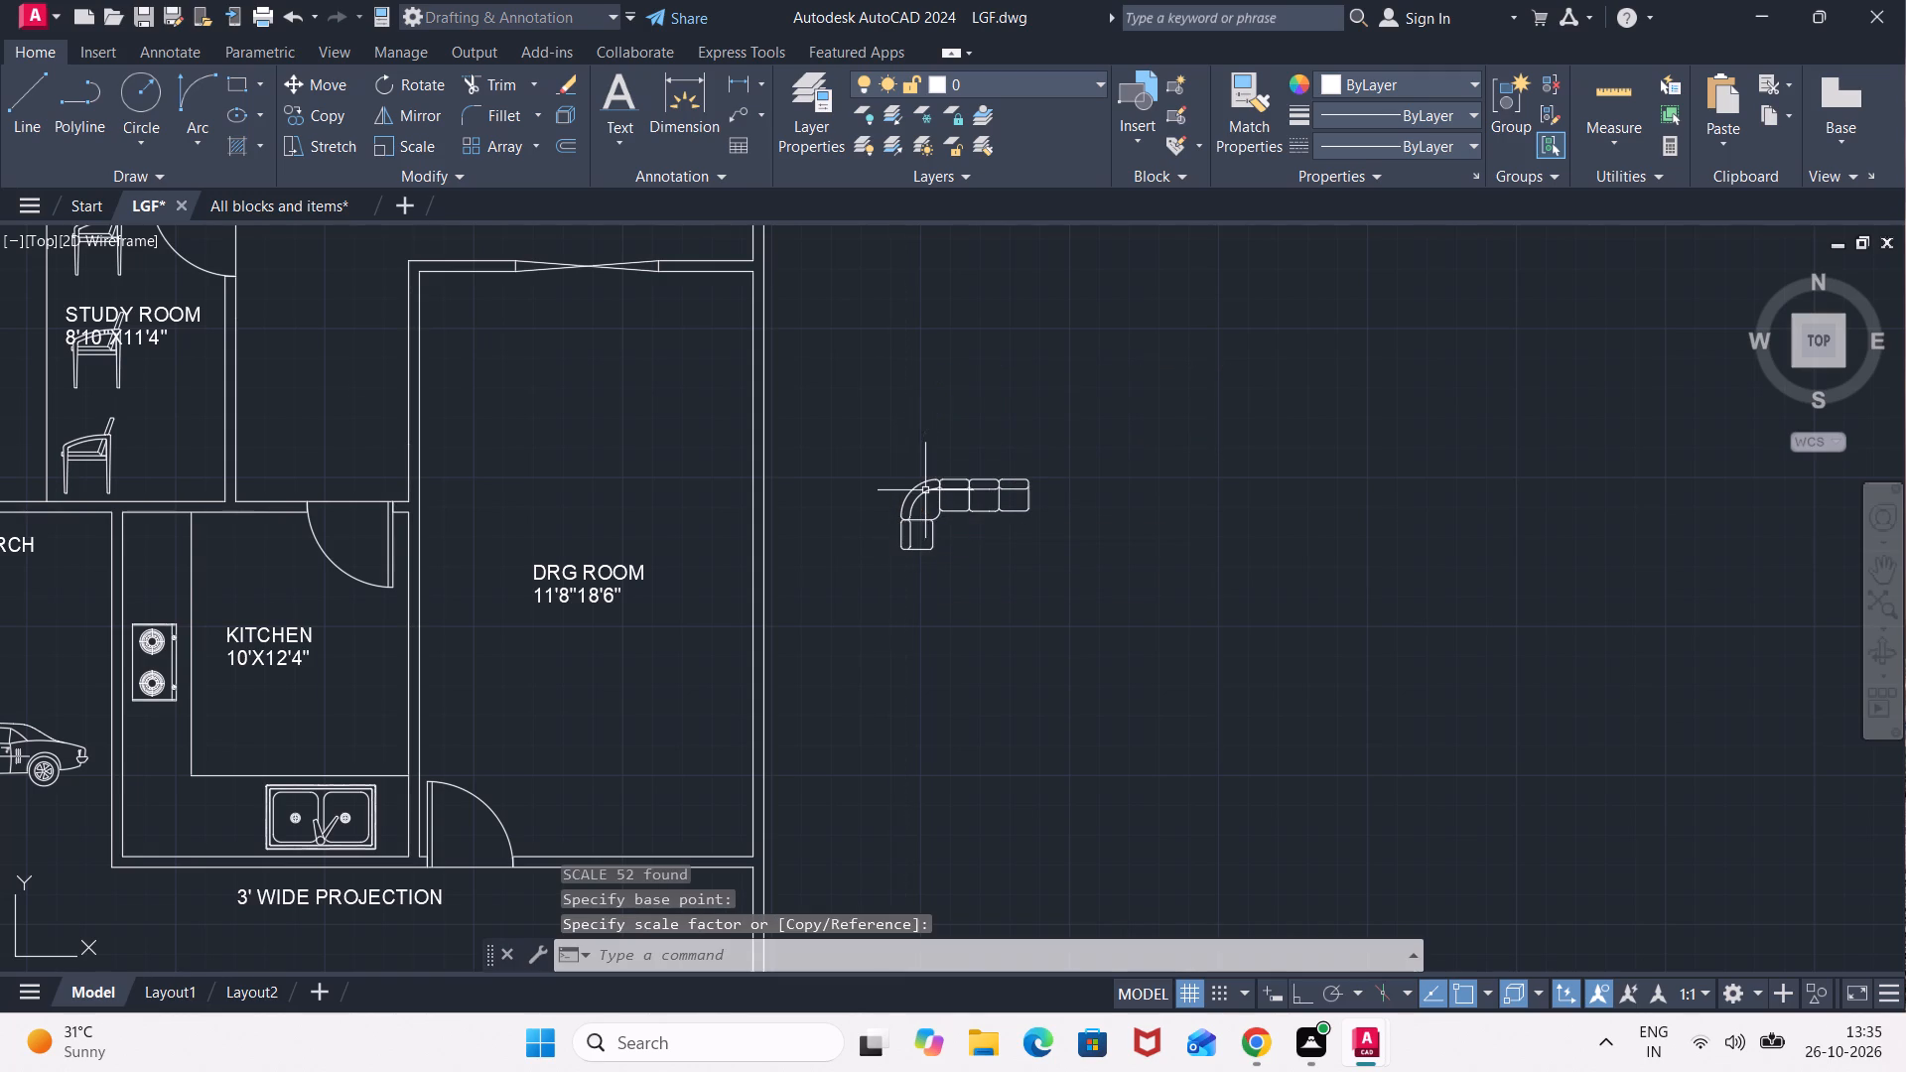
Move the reduced corner sofa a short distance, keeping it in the empty space outside the DRG ROOM's outer wall.
{"action": "left_click", "coordinate": [1065, 457]}
{"action": "left_click", "coordinate": [890, 569]}
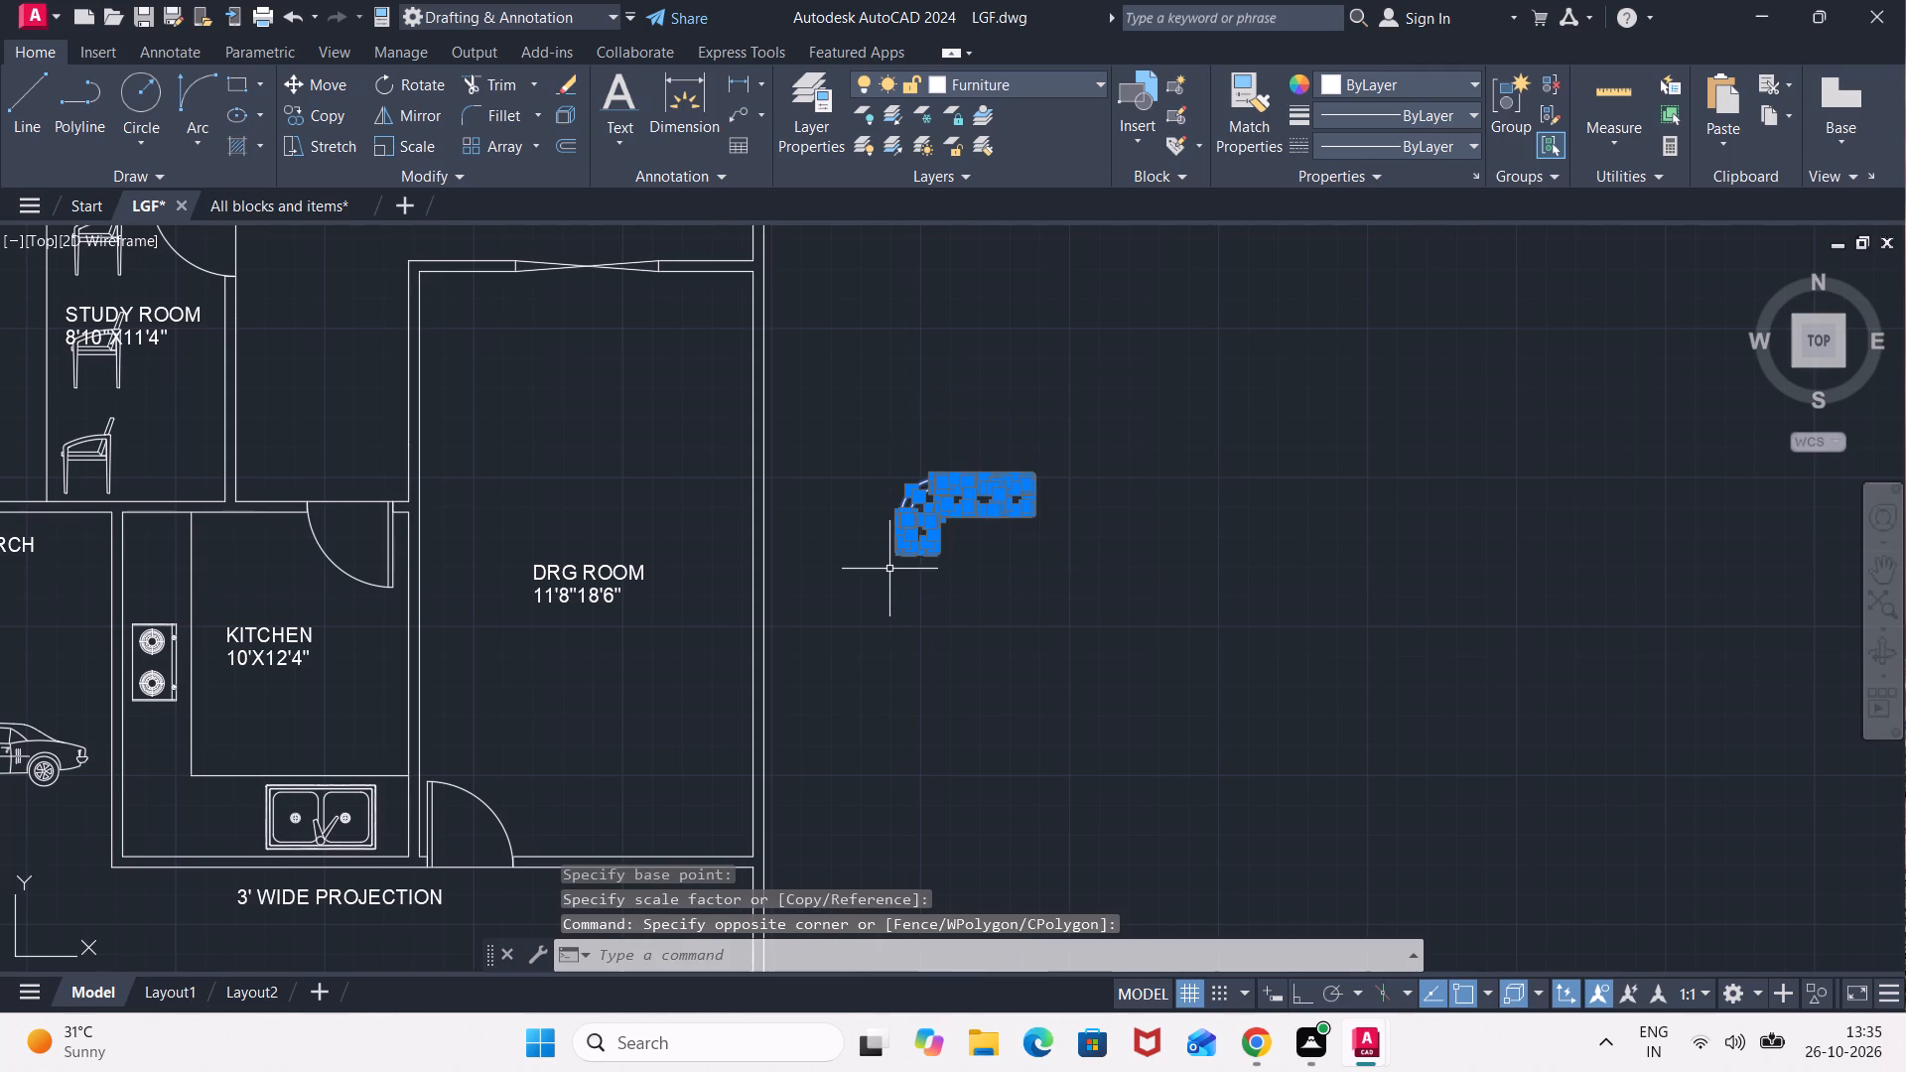
{"action": "key", "text": "m"}
{"action": "key", "text": "Return"}
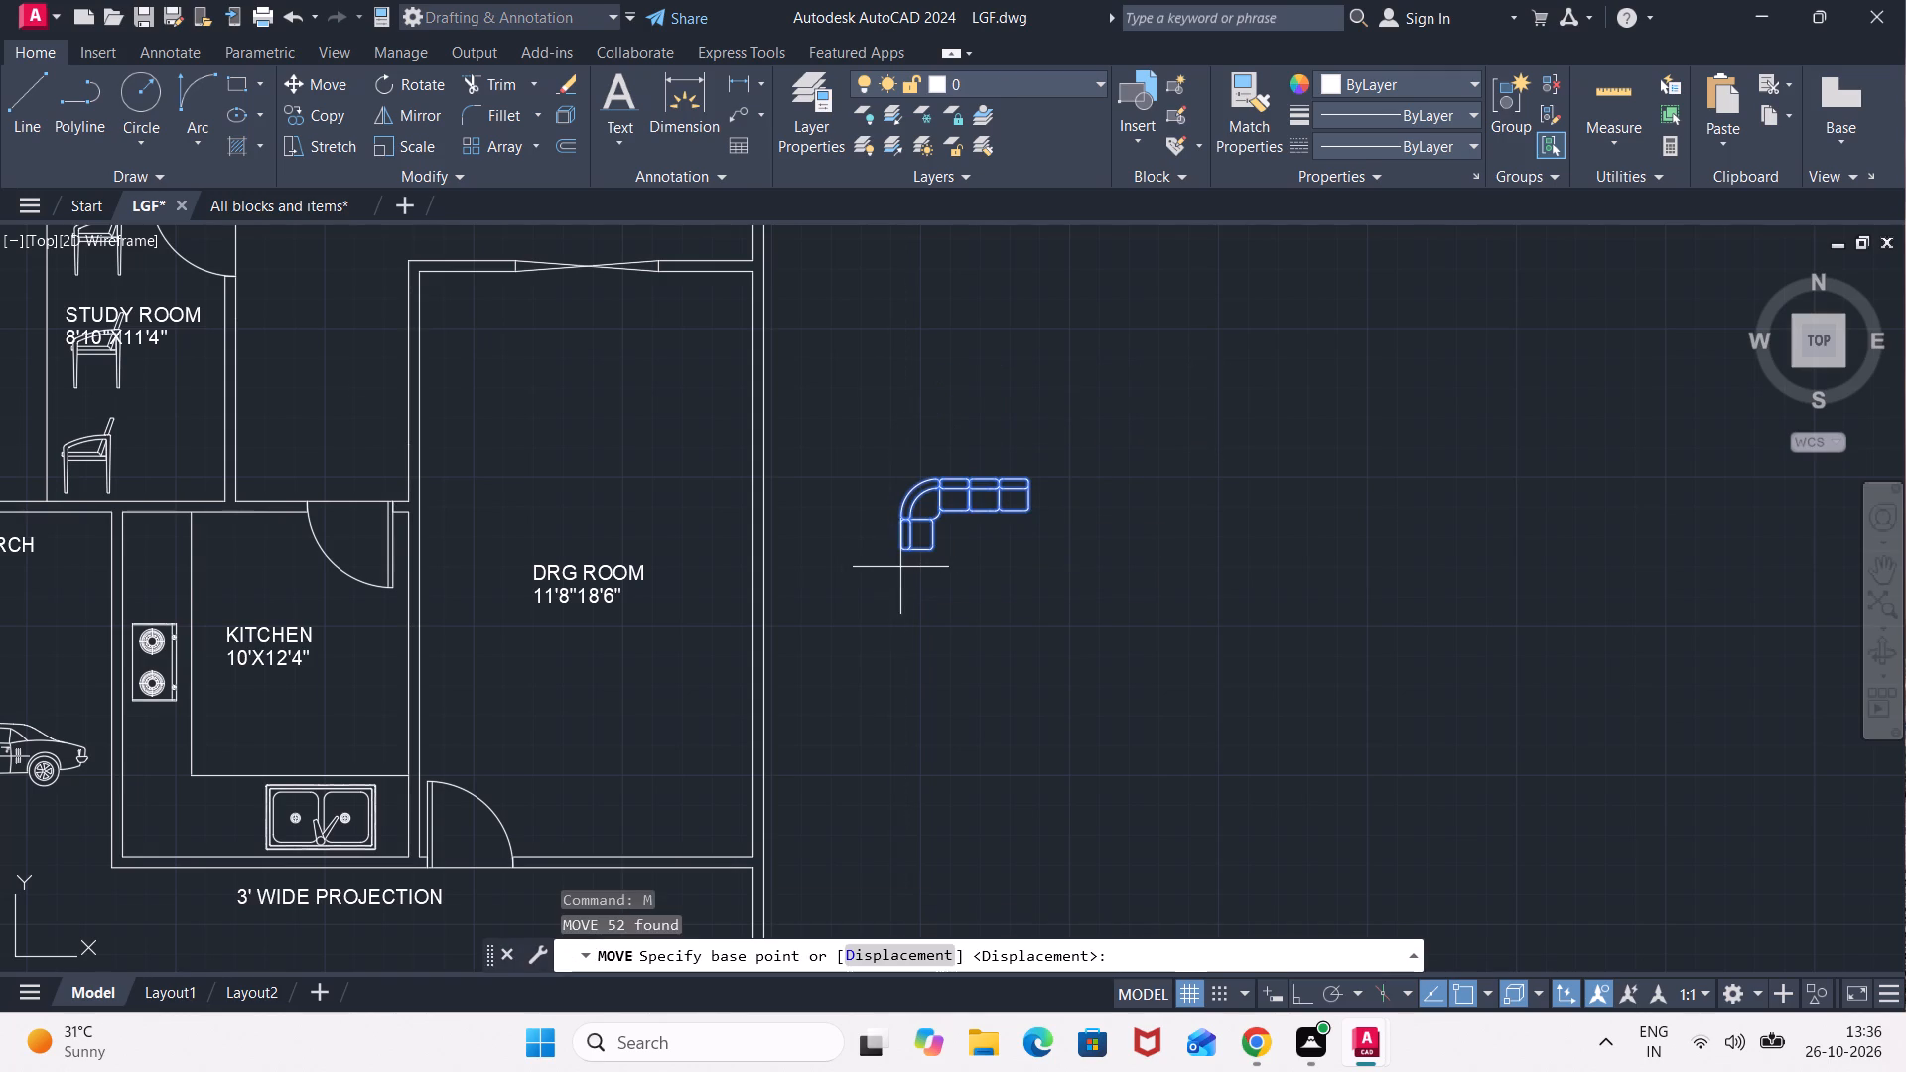
{"action": "left_click", "coordinate": [903, 485]}
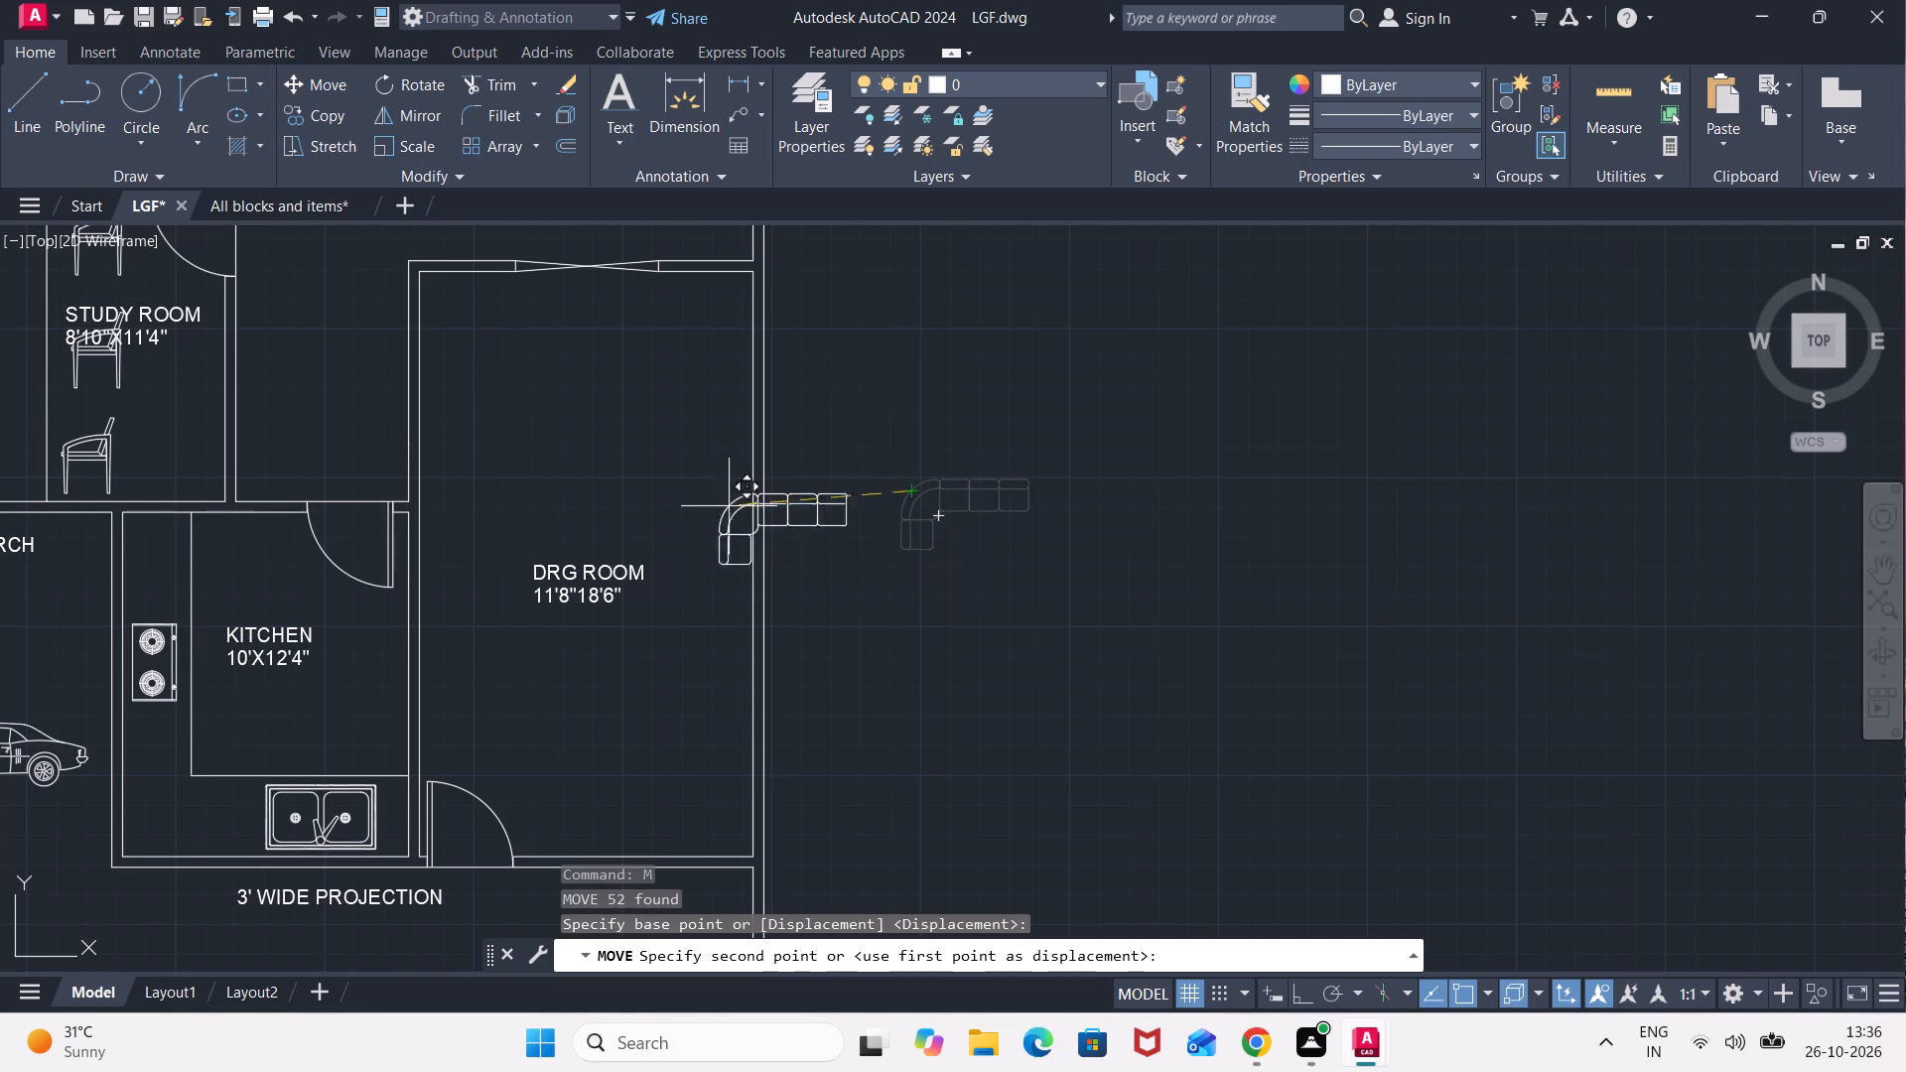
{"action": "middle_click_drag", "start_coordinate": [551, 655], "coordinate": [594, 412]}
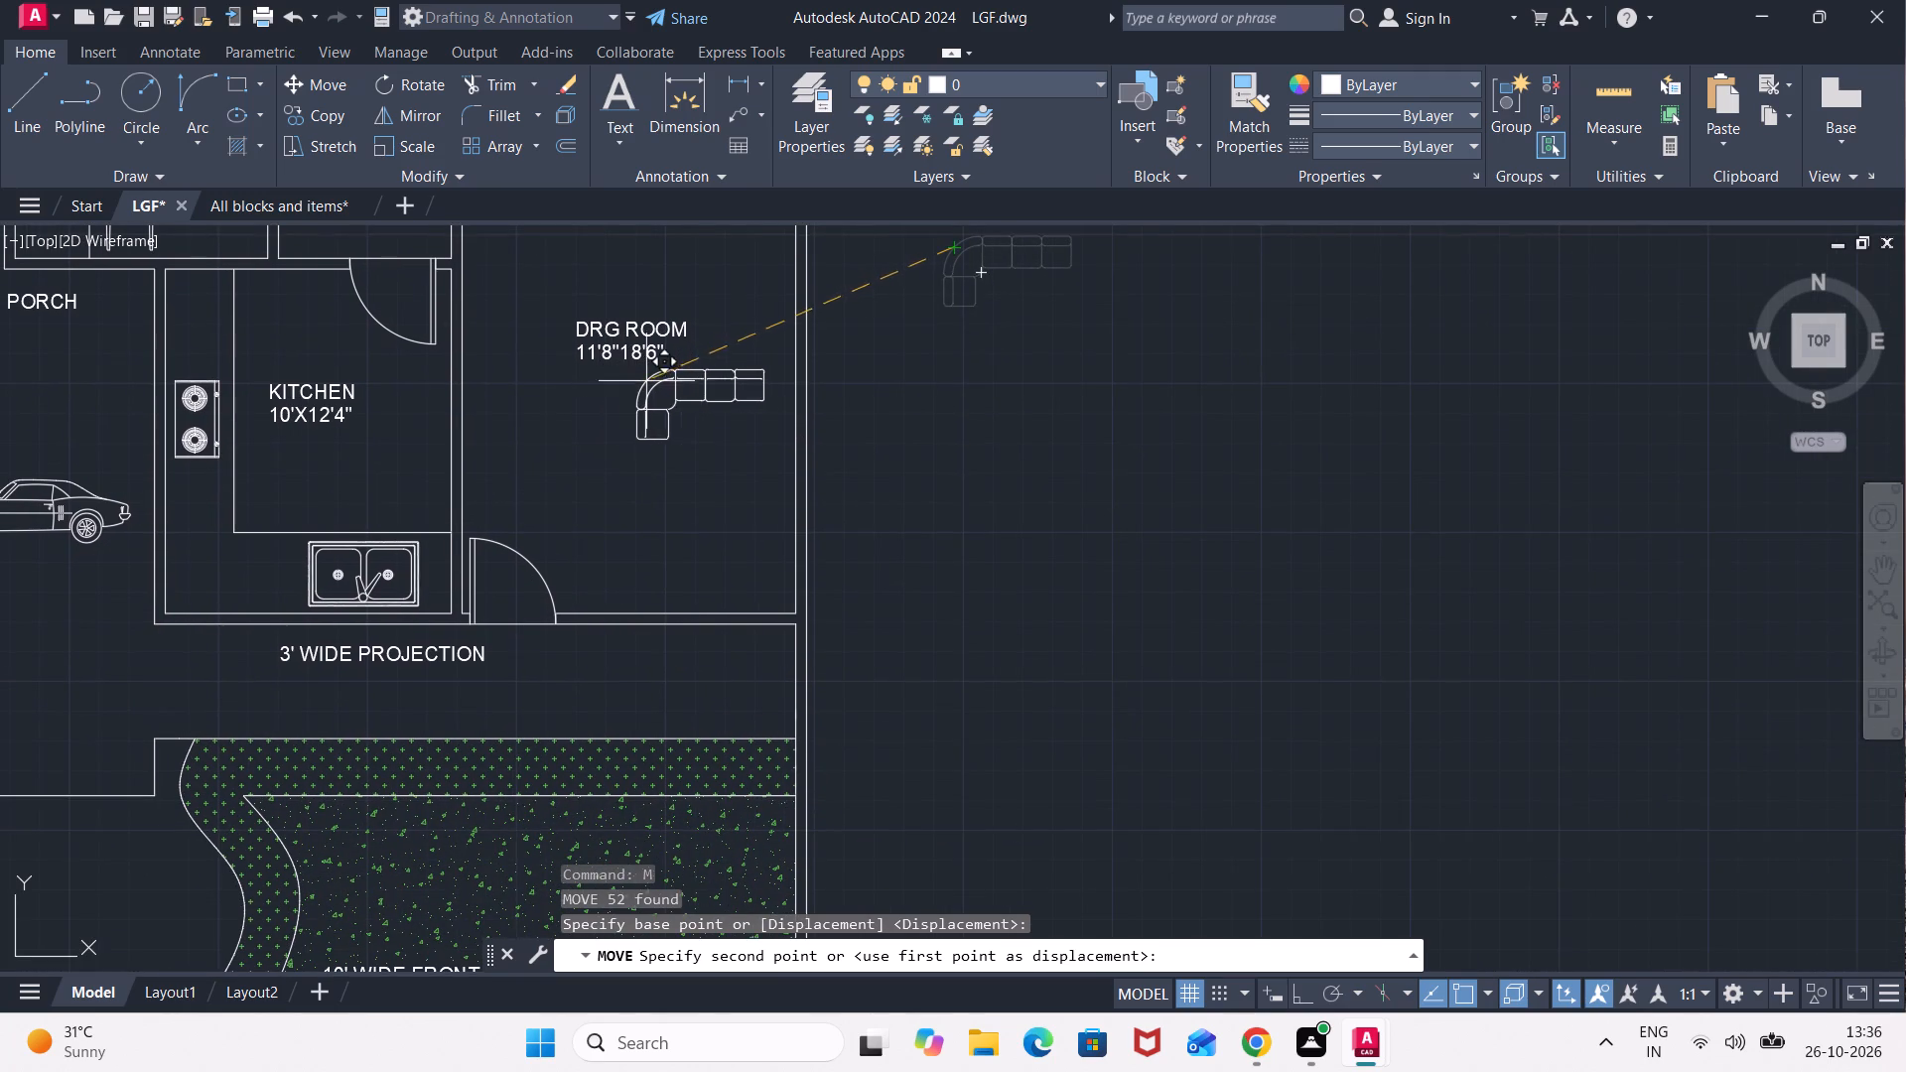
{"action": "left_click", "coordinate": [1030, 349]}
Rotate the corner sofa outside the DRG ROOM about 90° clockwise around its lower-left corner.
{"action": "left_click_drag", "start_coordinate": [1239, 281], "coordinate": [1228, 310]}
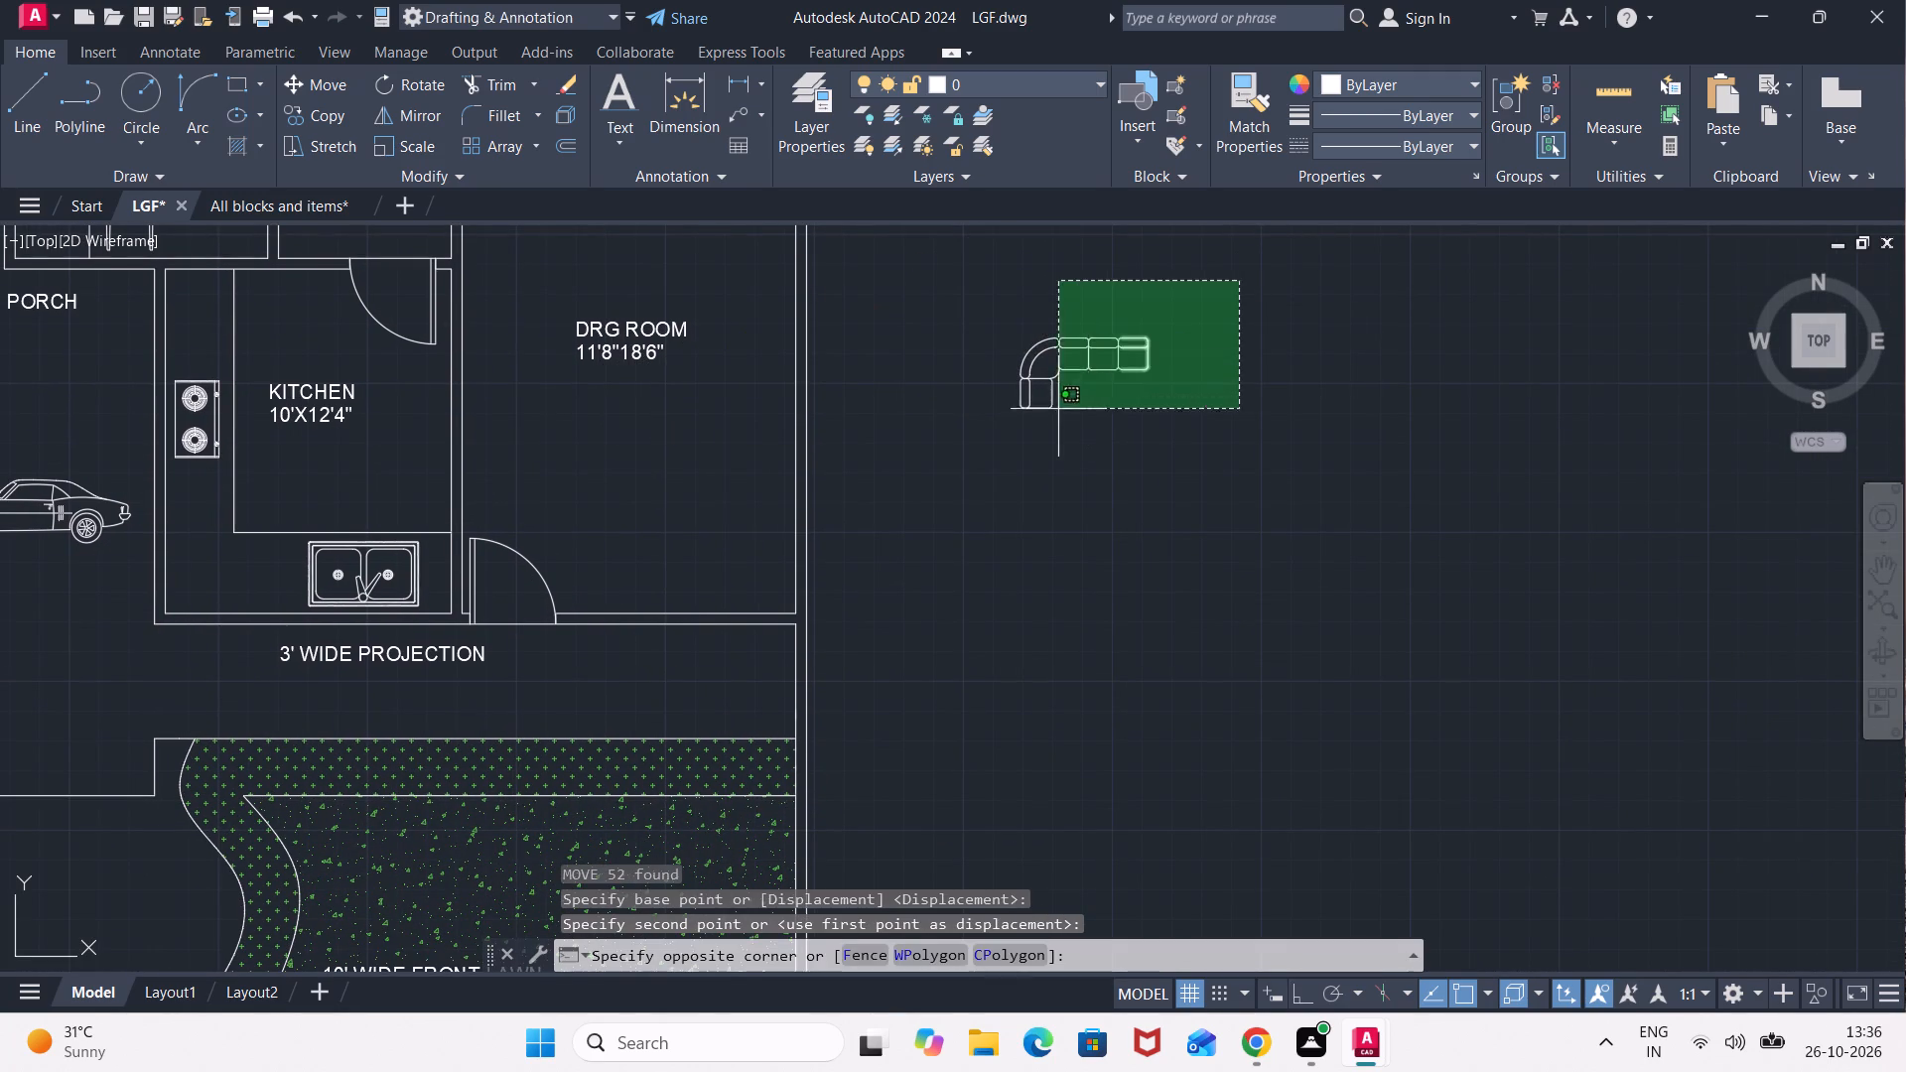
{"action": "left_click", "coordinate": [949, 443]}
{"action": "type", "text": "RO"}
{"action": "key", "text": "Return"}
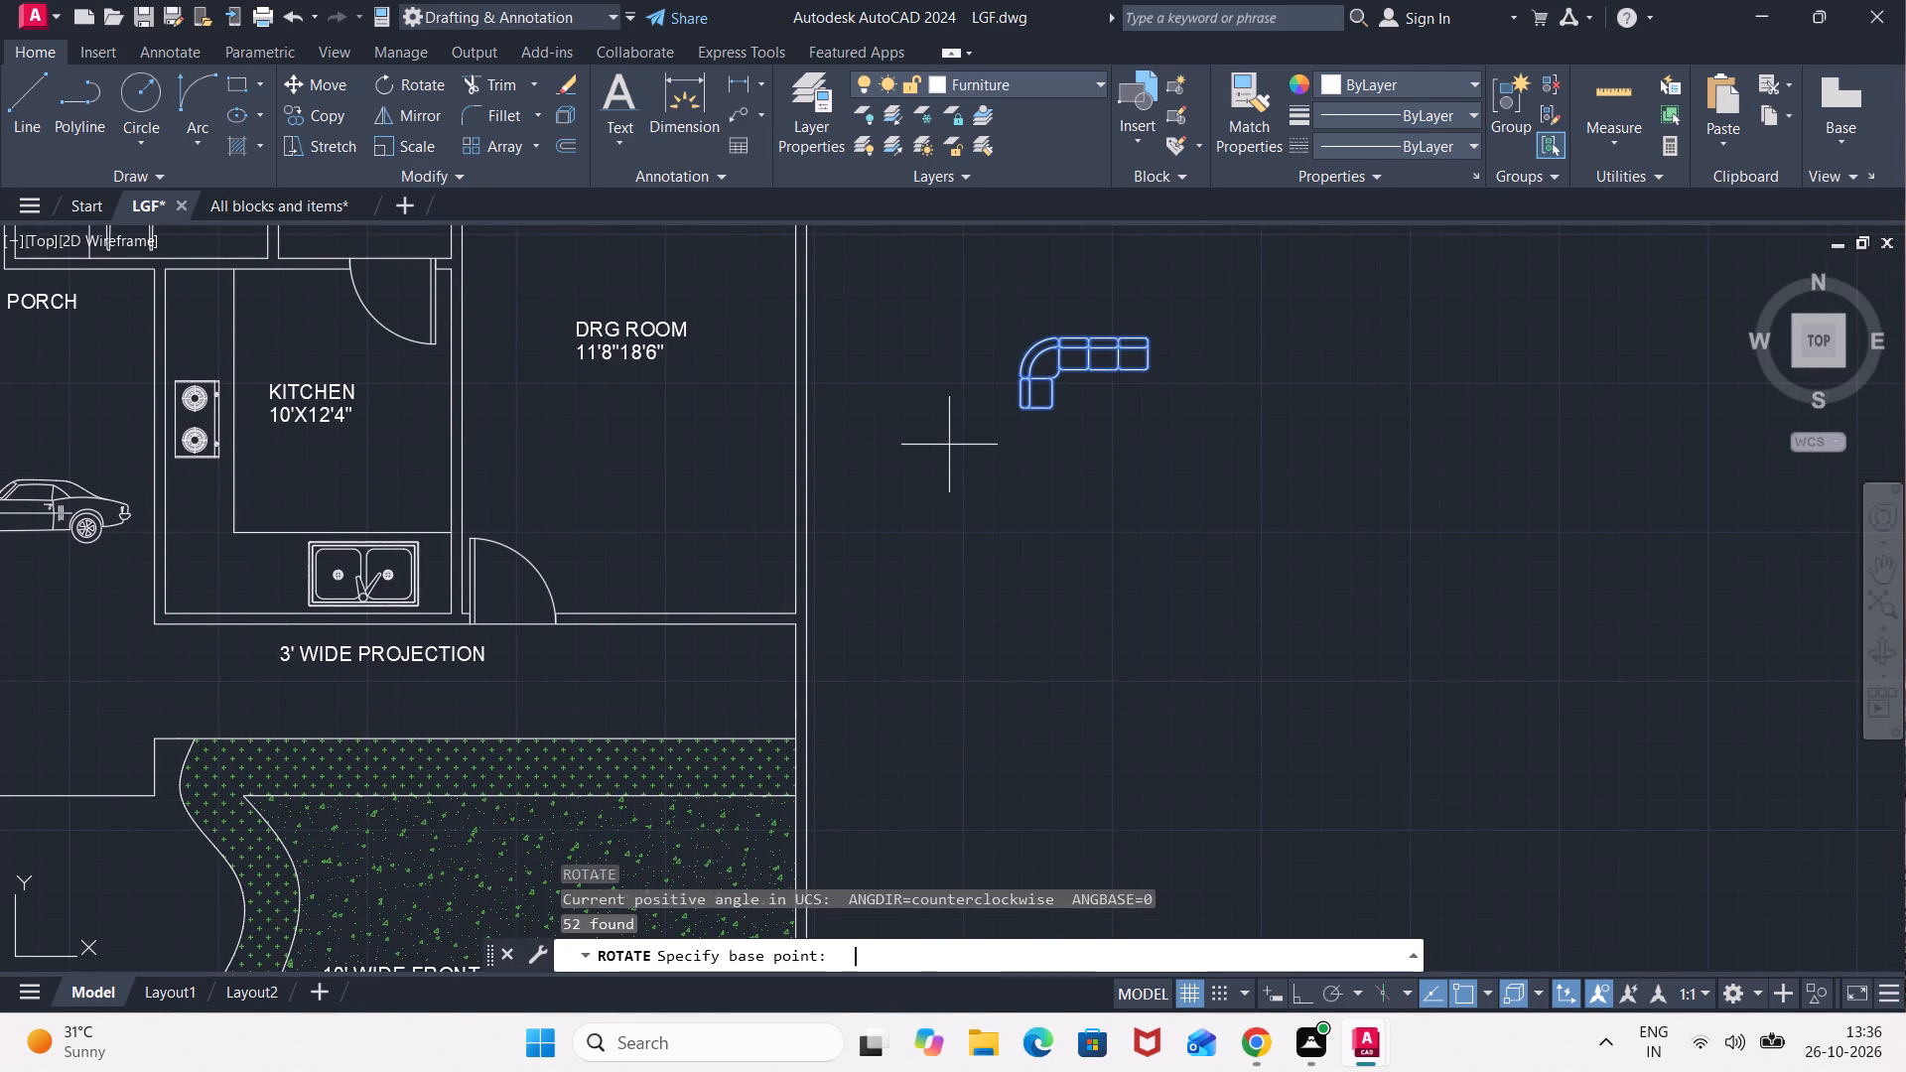
{"action": "left_click", "coordinate": [1021, 416]}
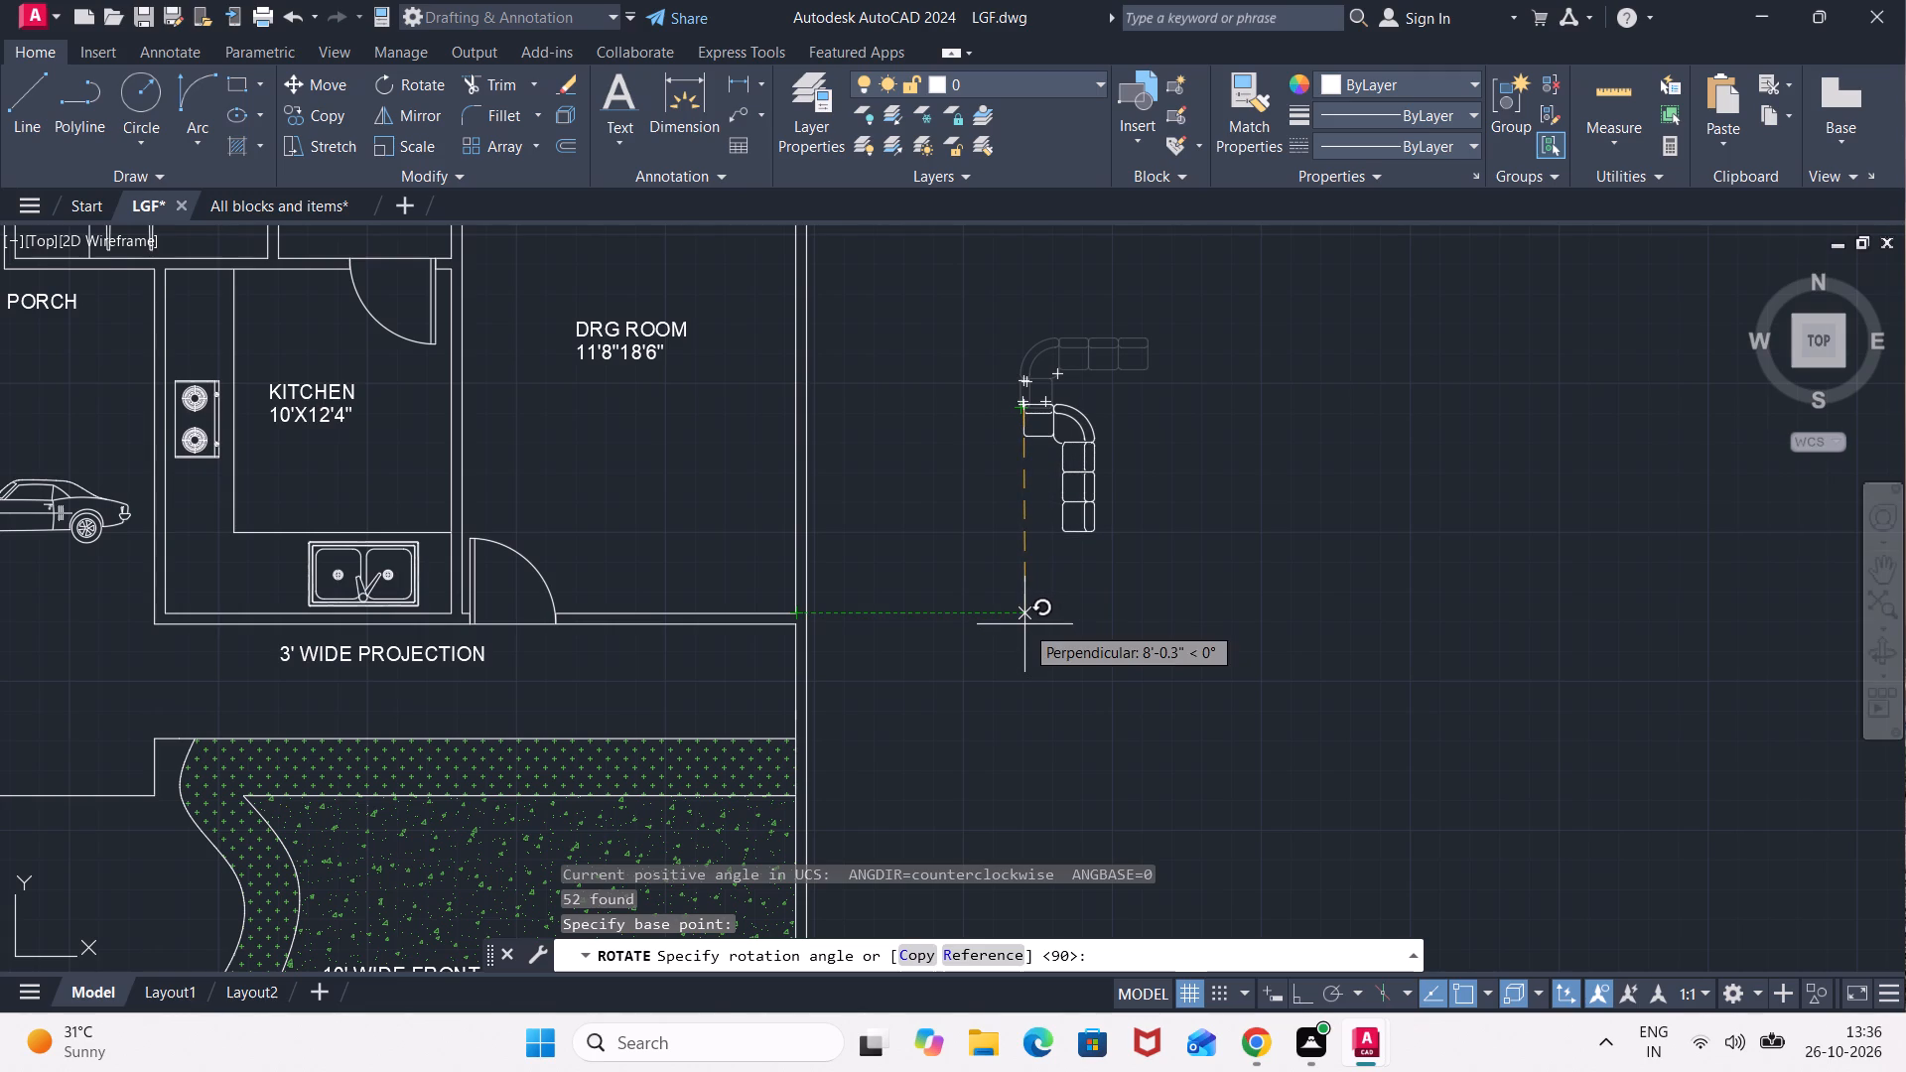
{"action": "left_click", "coordinate": [1024, 624]}
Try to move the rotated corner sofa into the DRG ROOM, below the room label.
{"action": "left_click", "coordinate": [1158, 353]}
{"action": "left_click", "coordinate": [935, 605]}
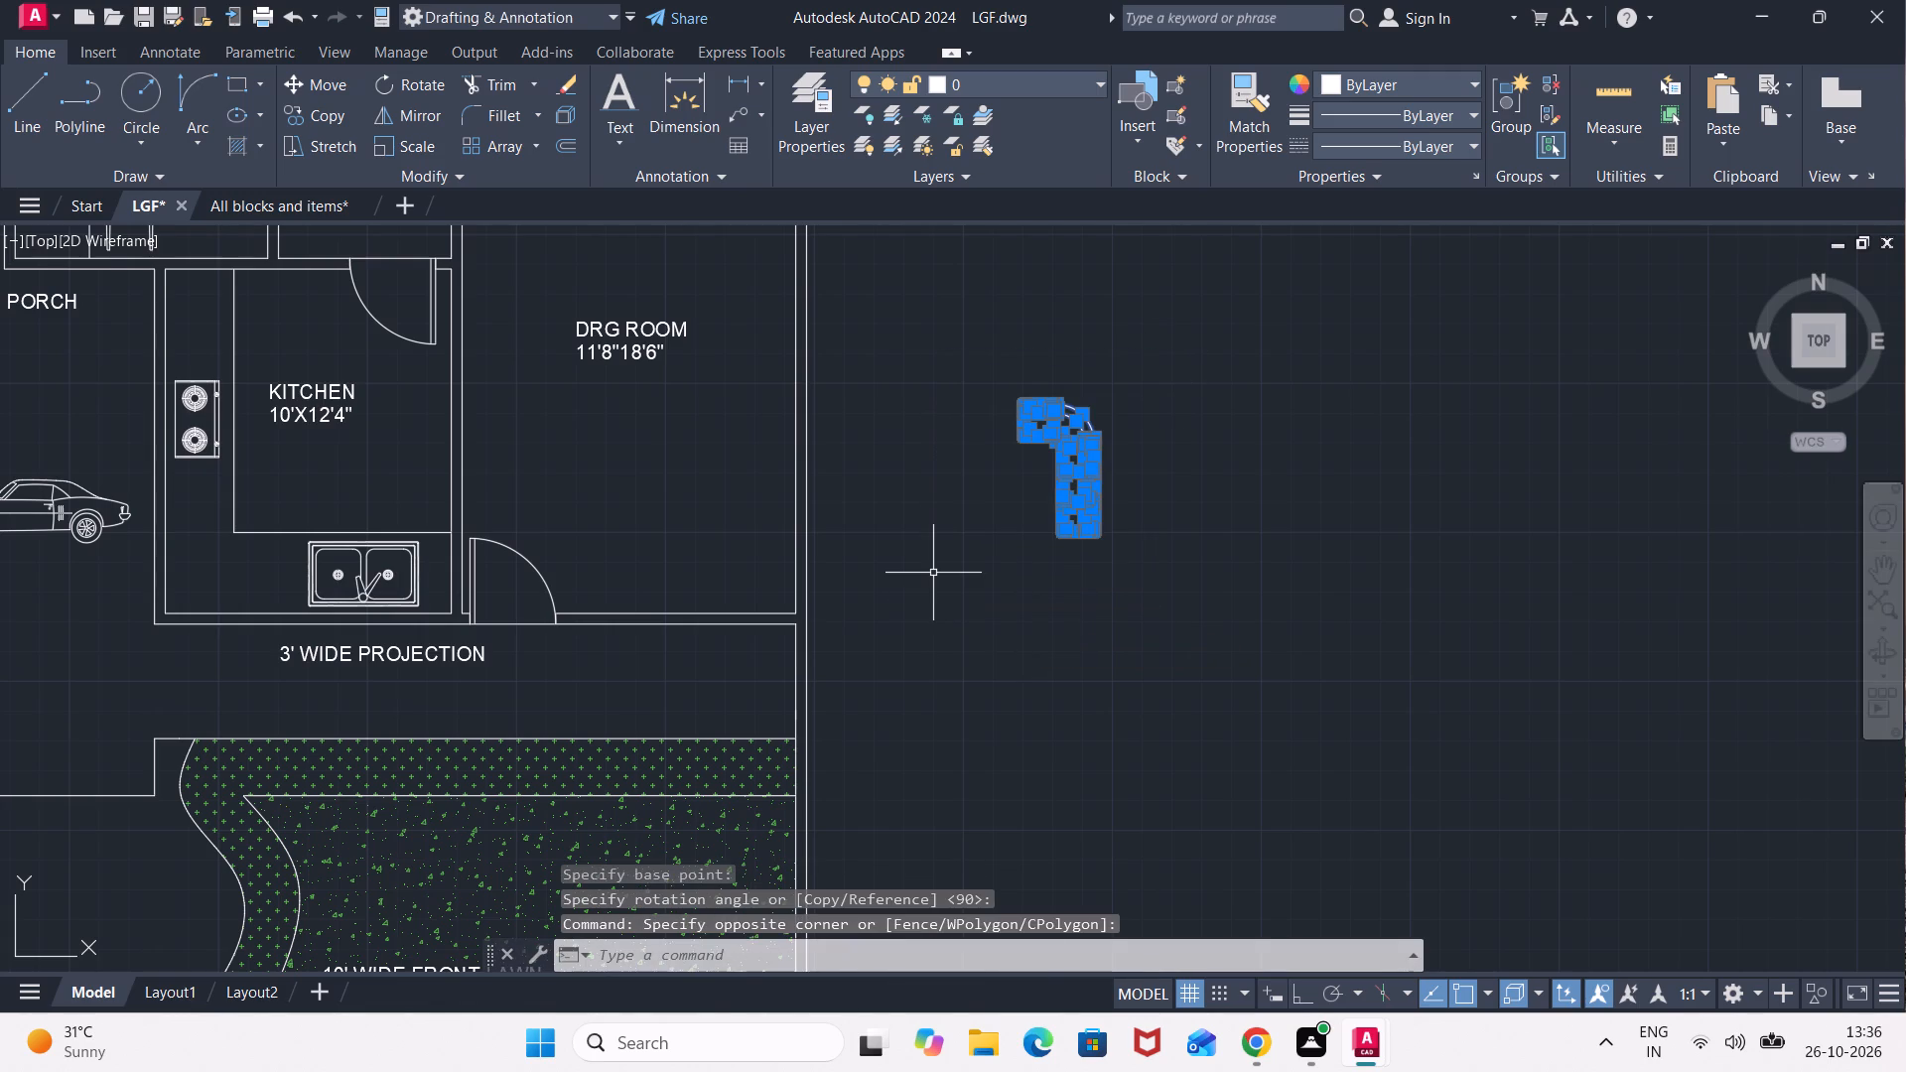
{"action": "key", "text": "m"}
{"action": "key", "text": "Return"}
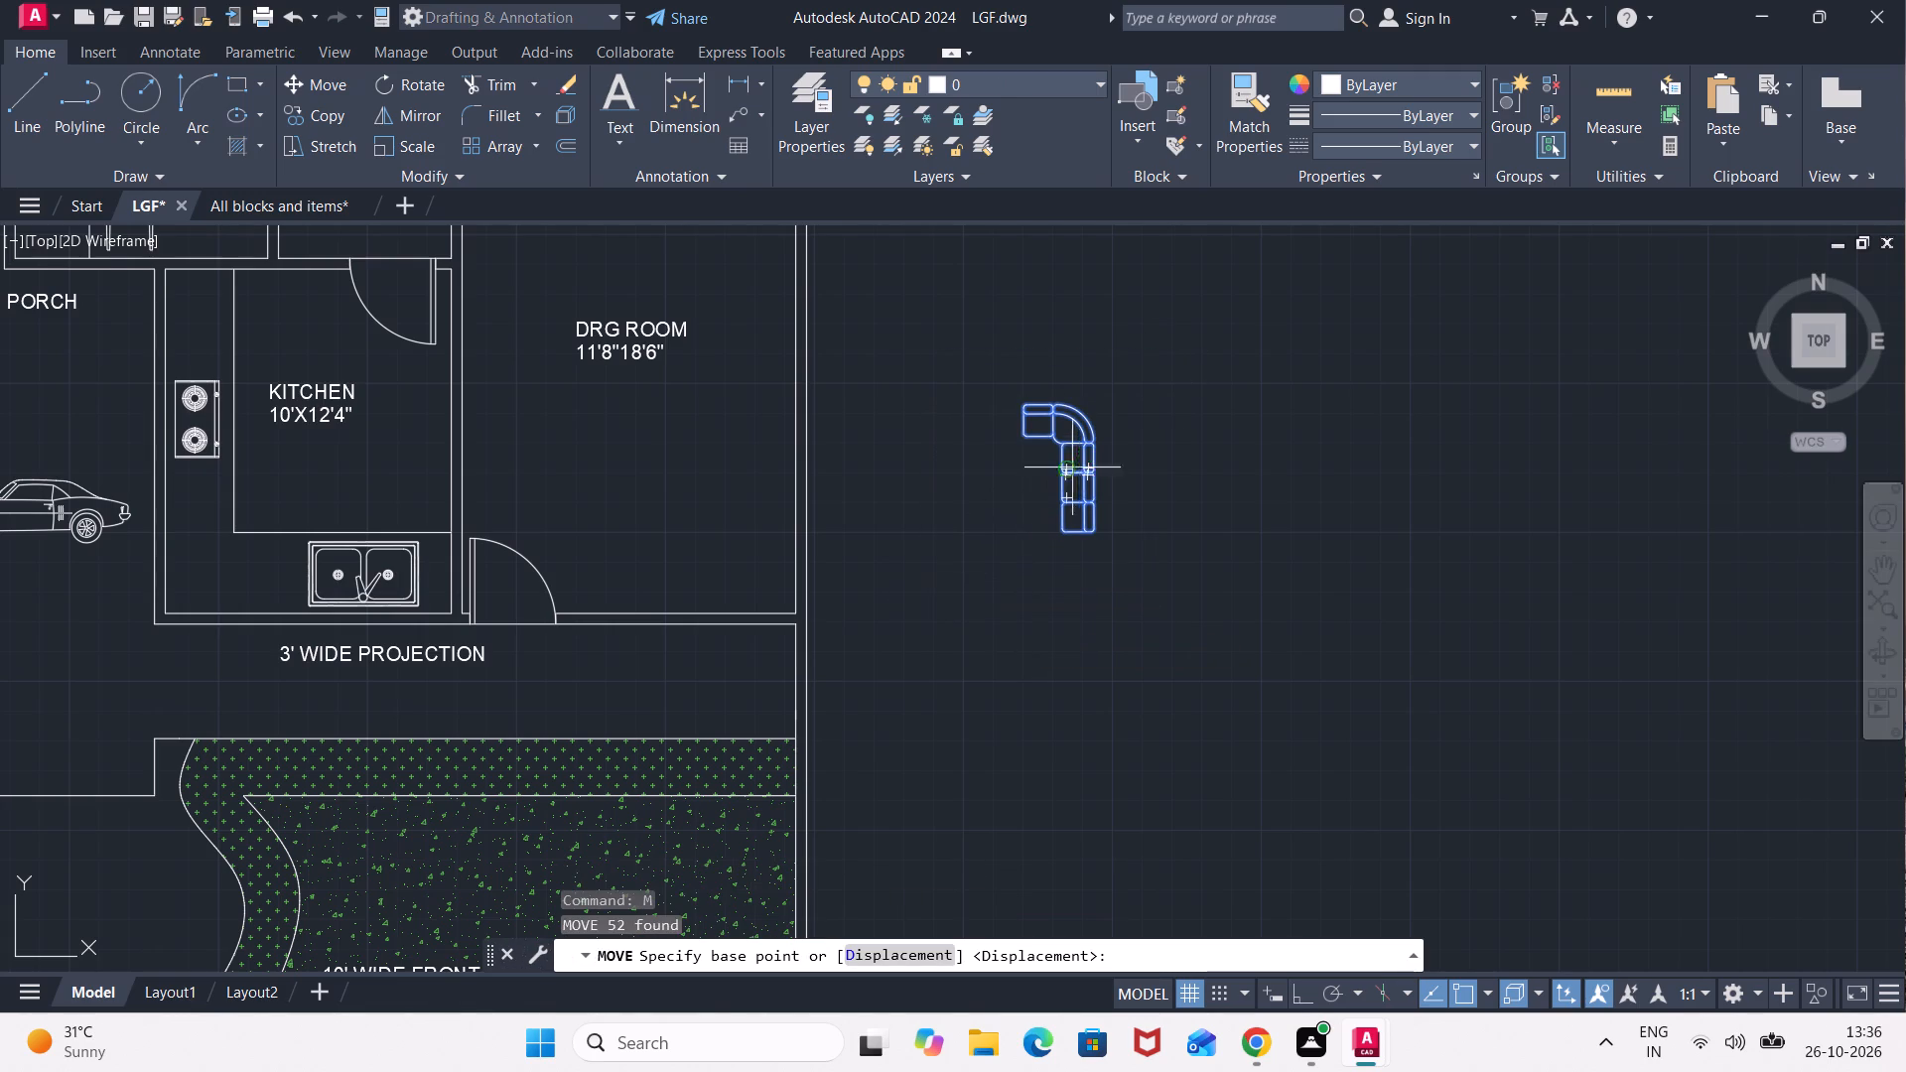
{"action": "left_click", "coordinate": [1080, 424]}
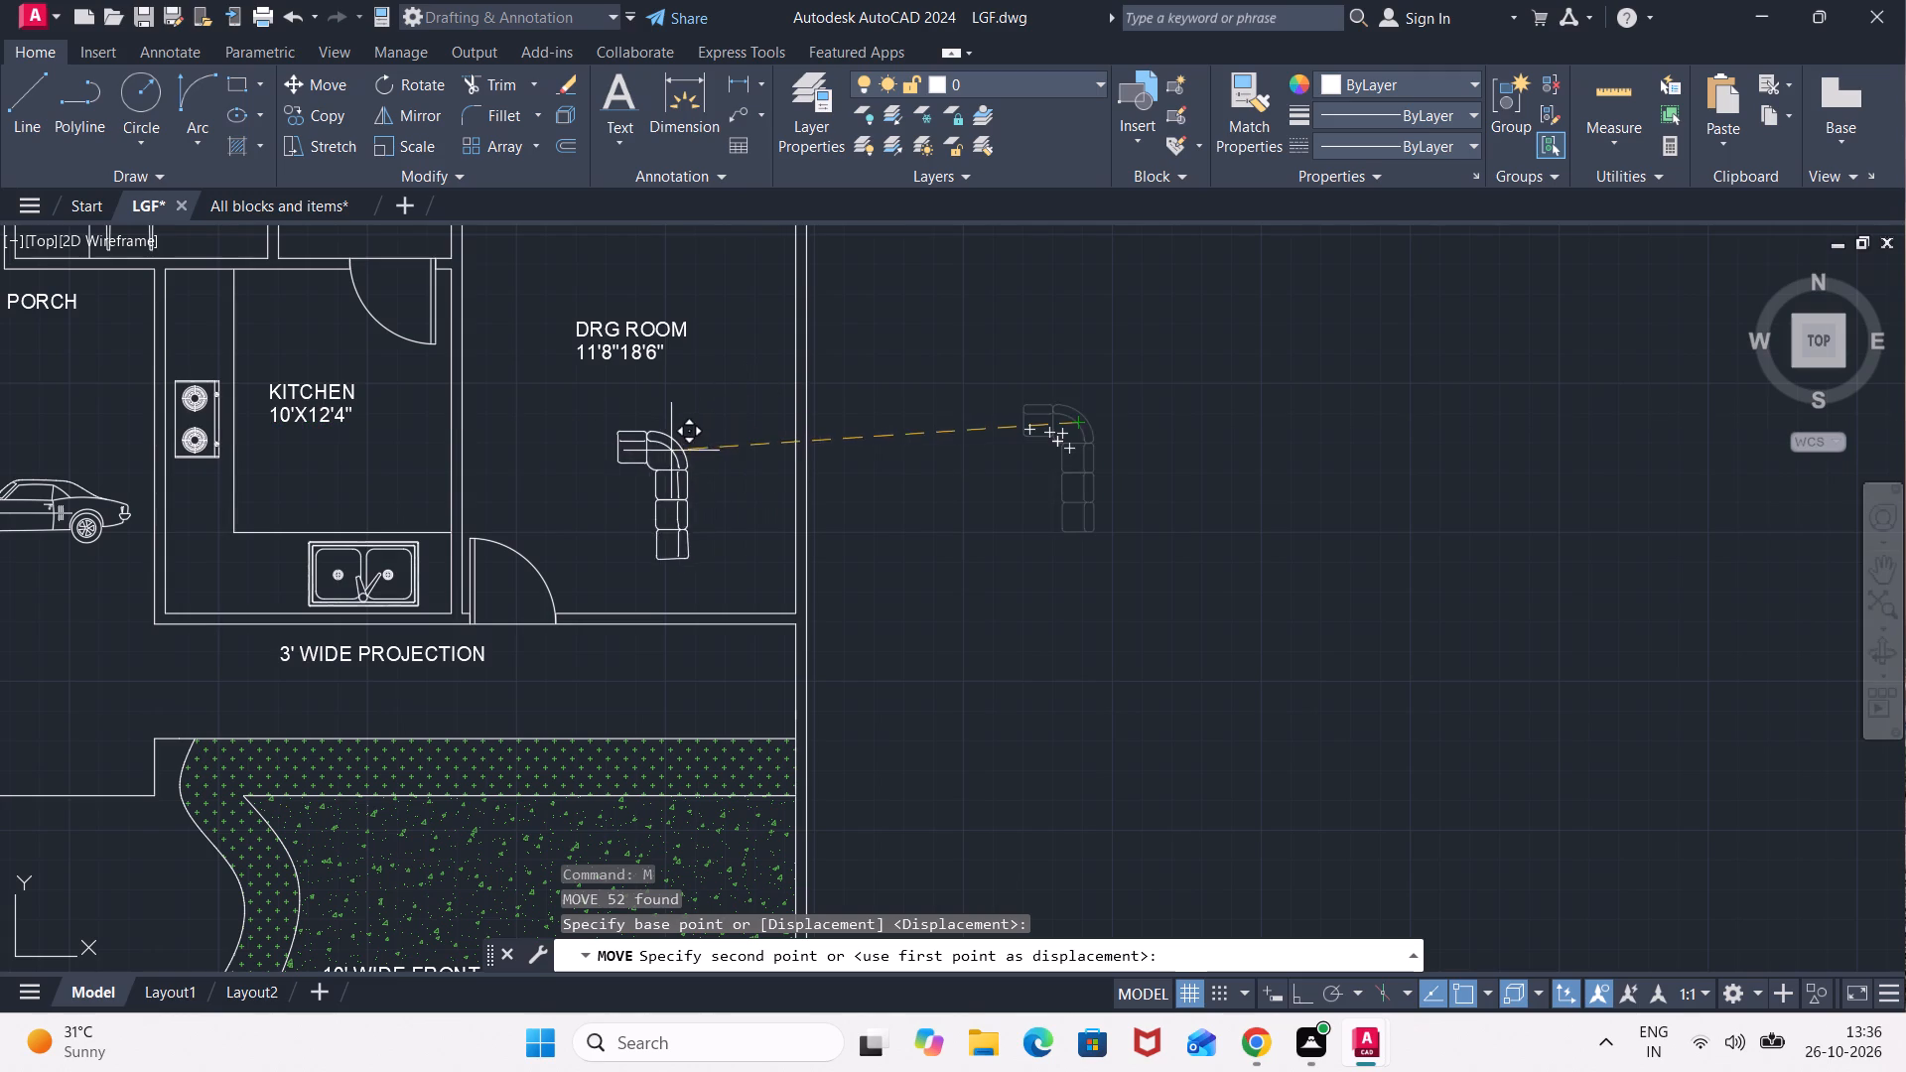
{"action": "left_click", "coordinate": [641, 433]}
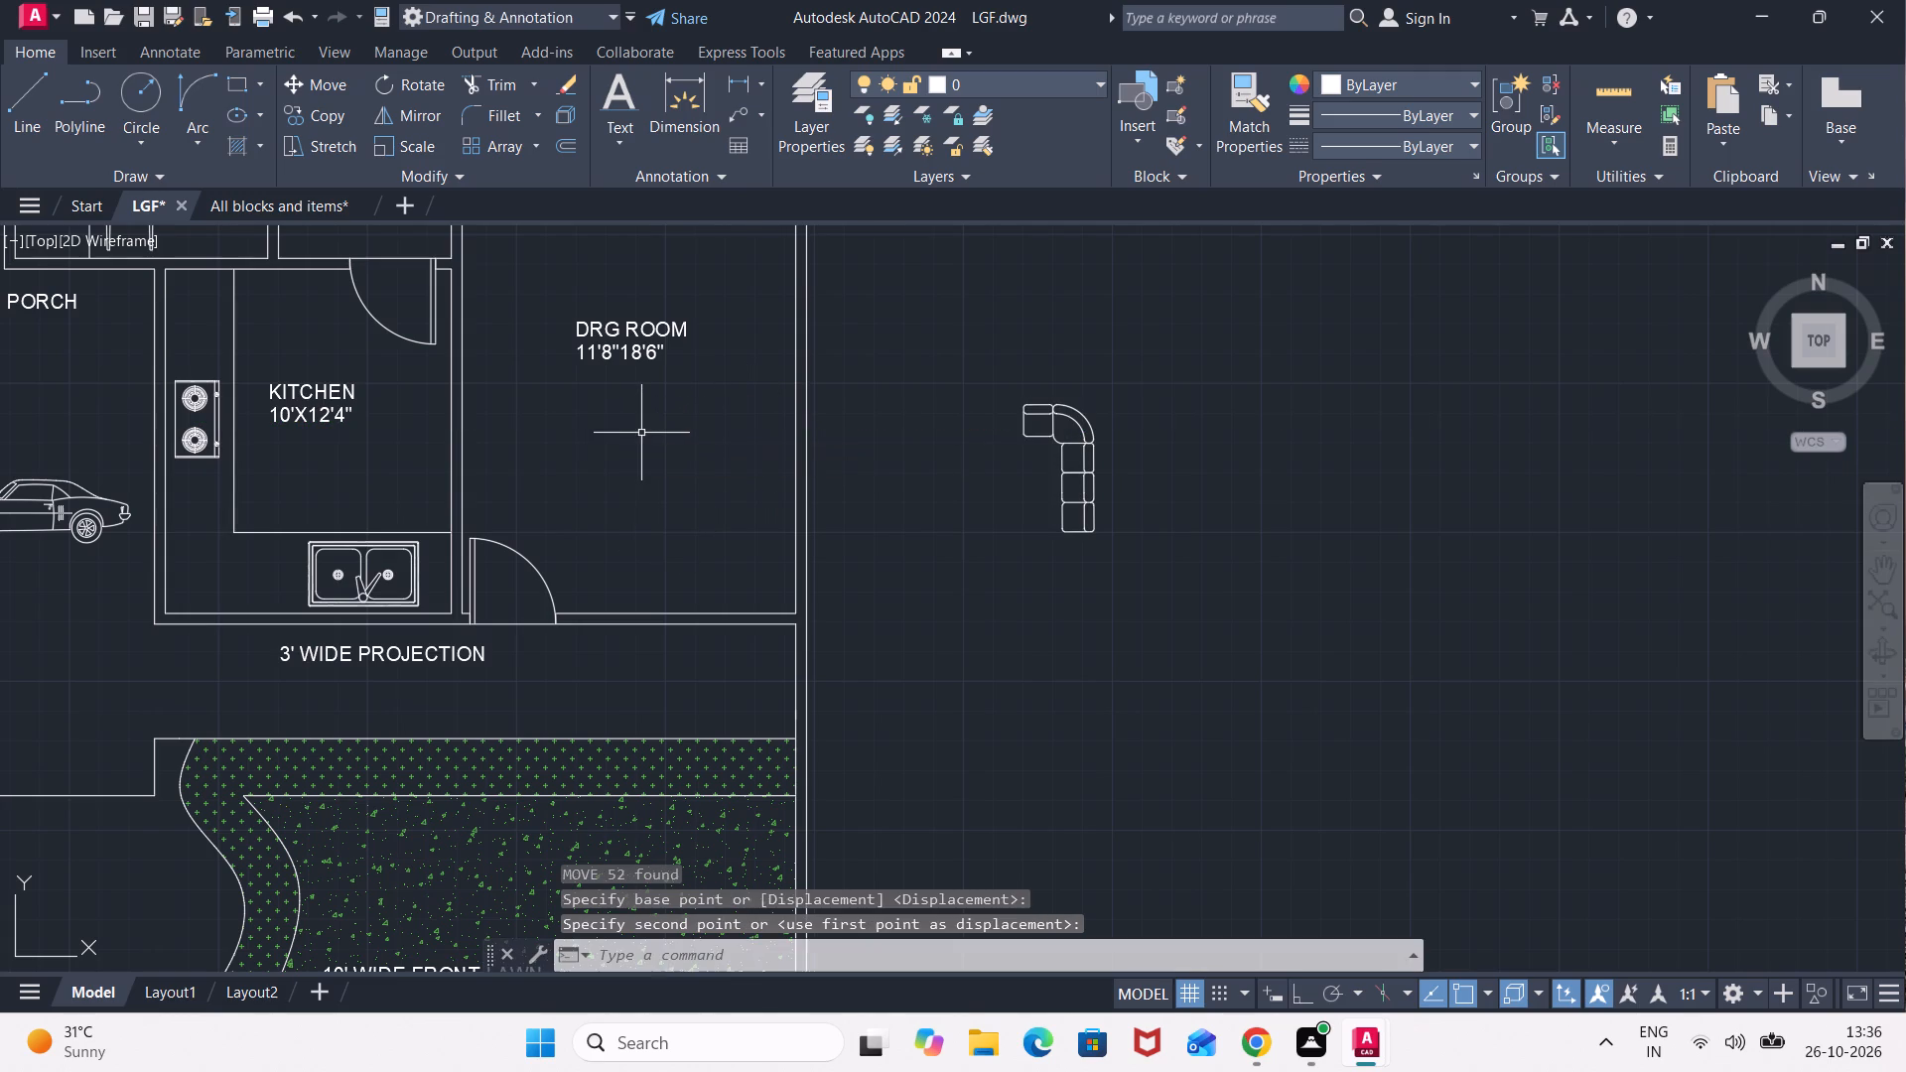
Move the rotated corner sofa from outside the outer wall into the DRG ROOM, below the room label.
{"action": "left_click_drag", "start_coordinate": [1132, 380], "coordinate": [1114, 409]}
{"action": "left_click", "coordinate": [962, 546]}
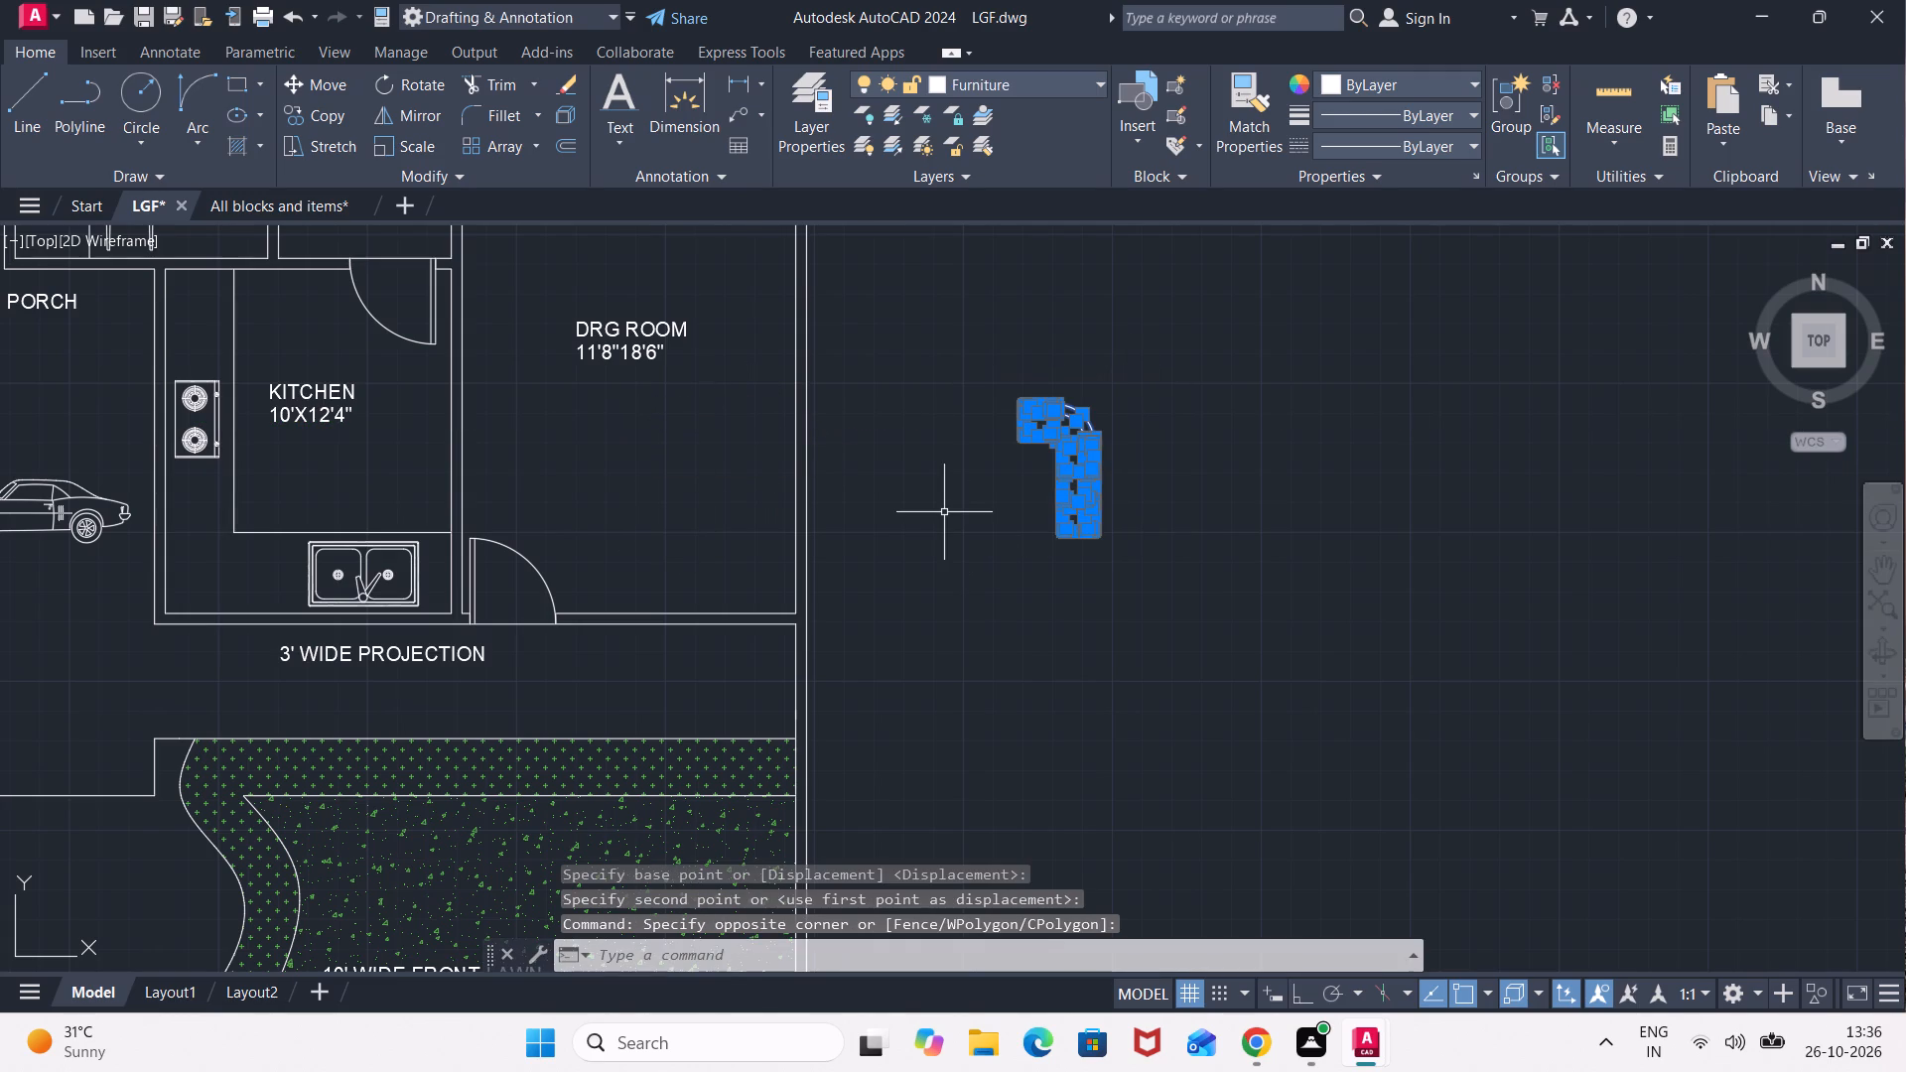
{"action": "key", "text": "m"}
{"action": "key", "text": "Return"}
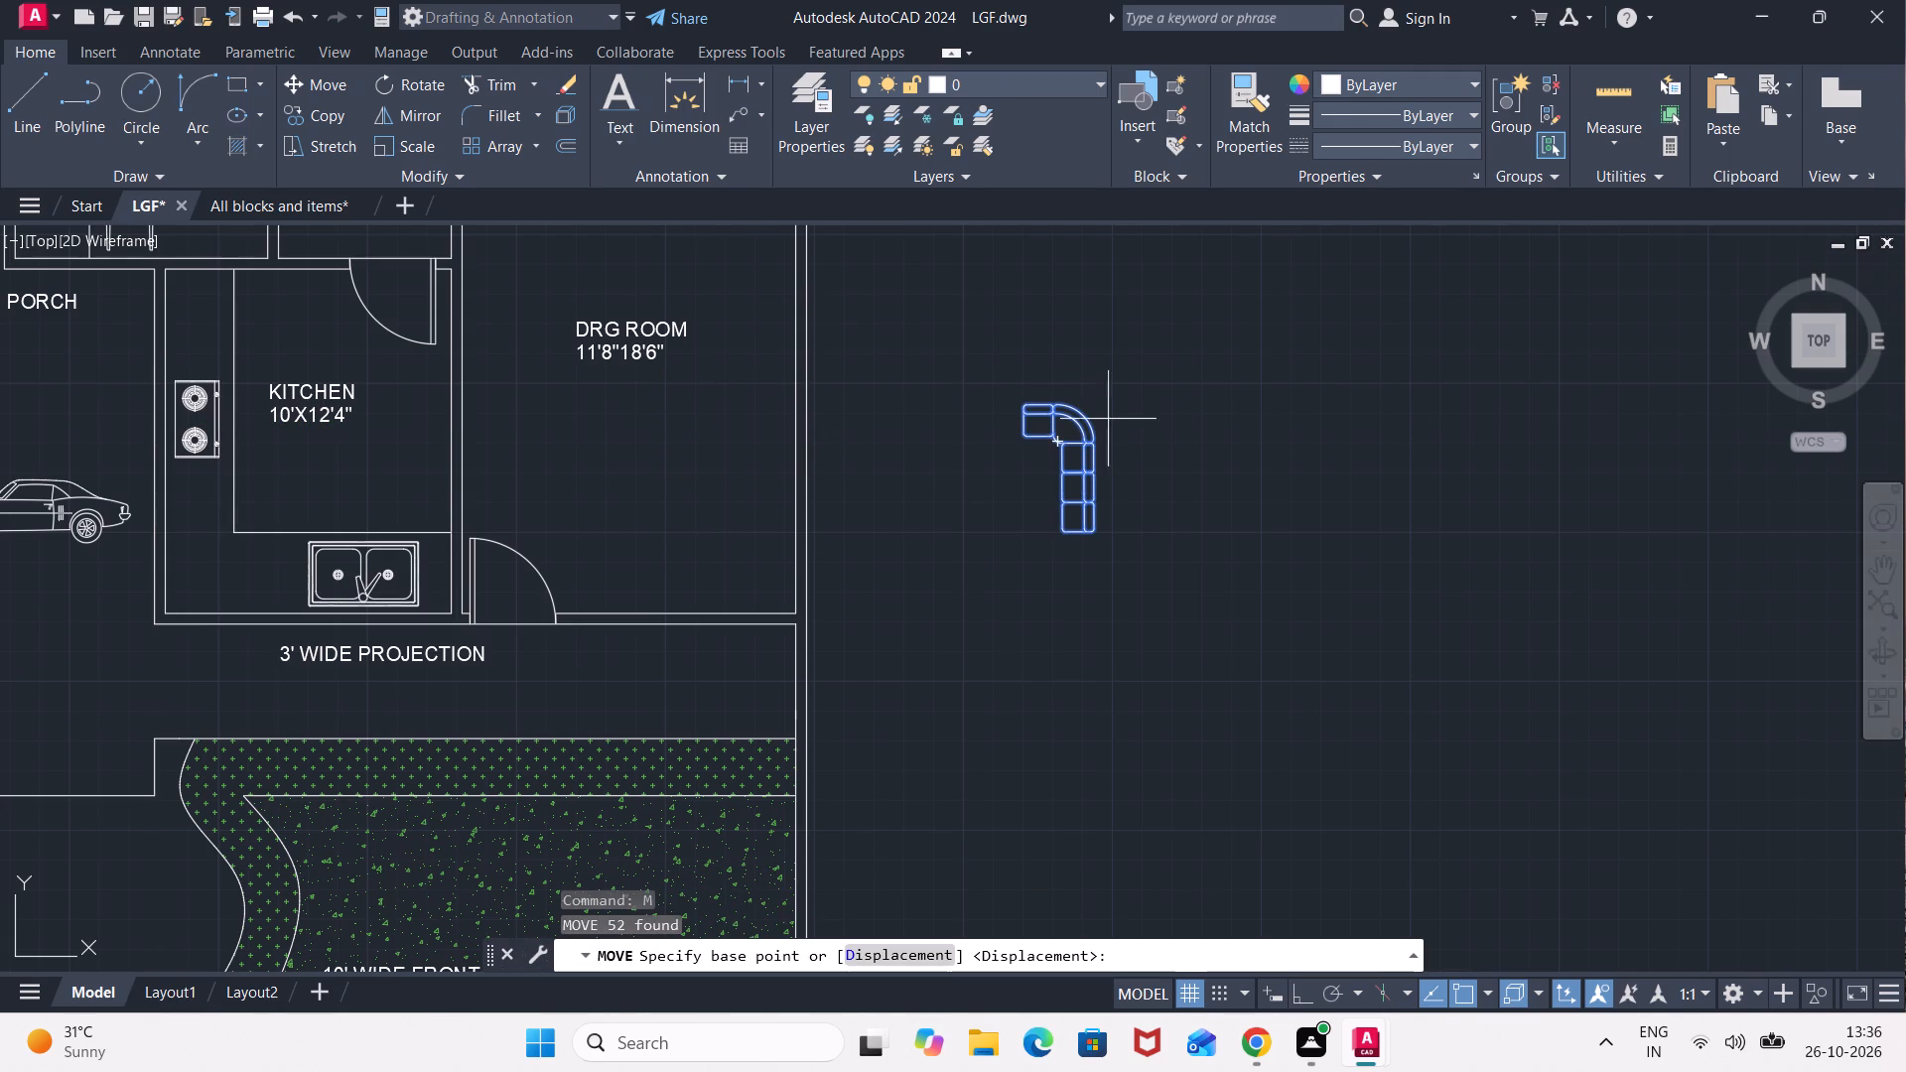
{"action": "left_click", "coordinate": [1094, 423]}
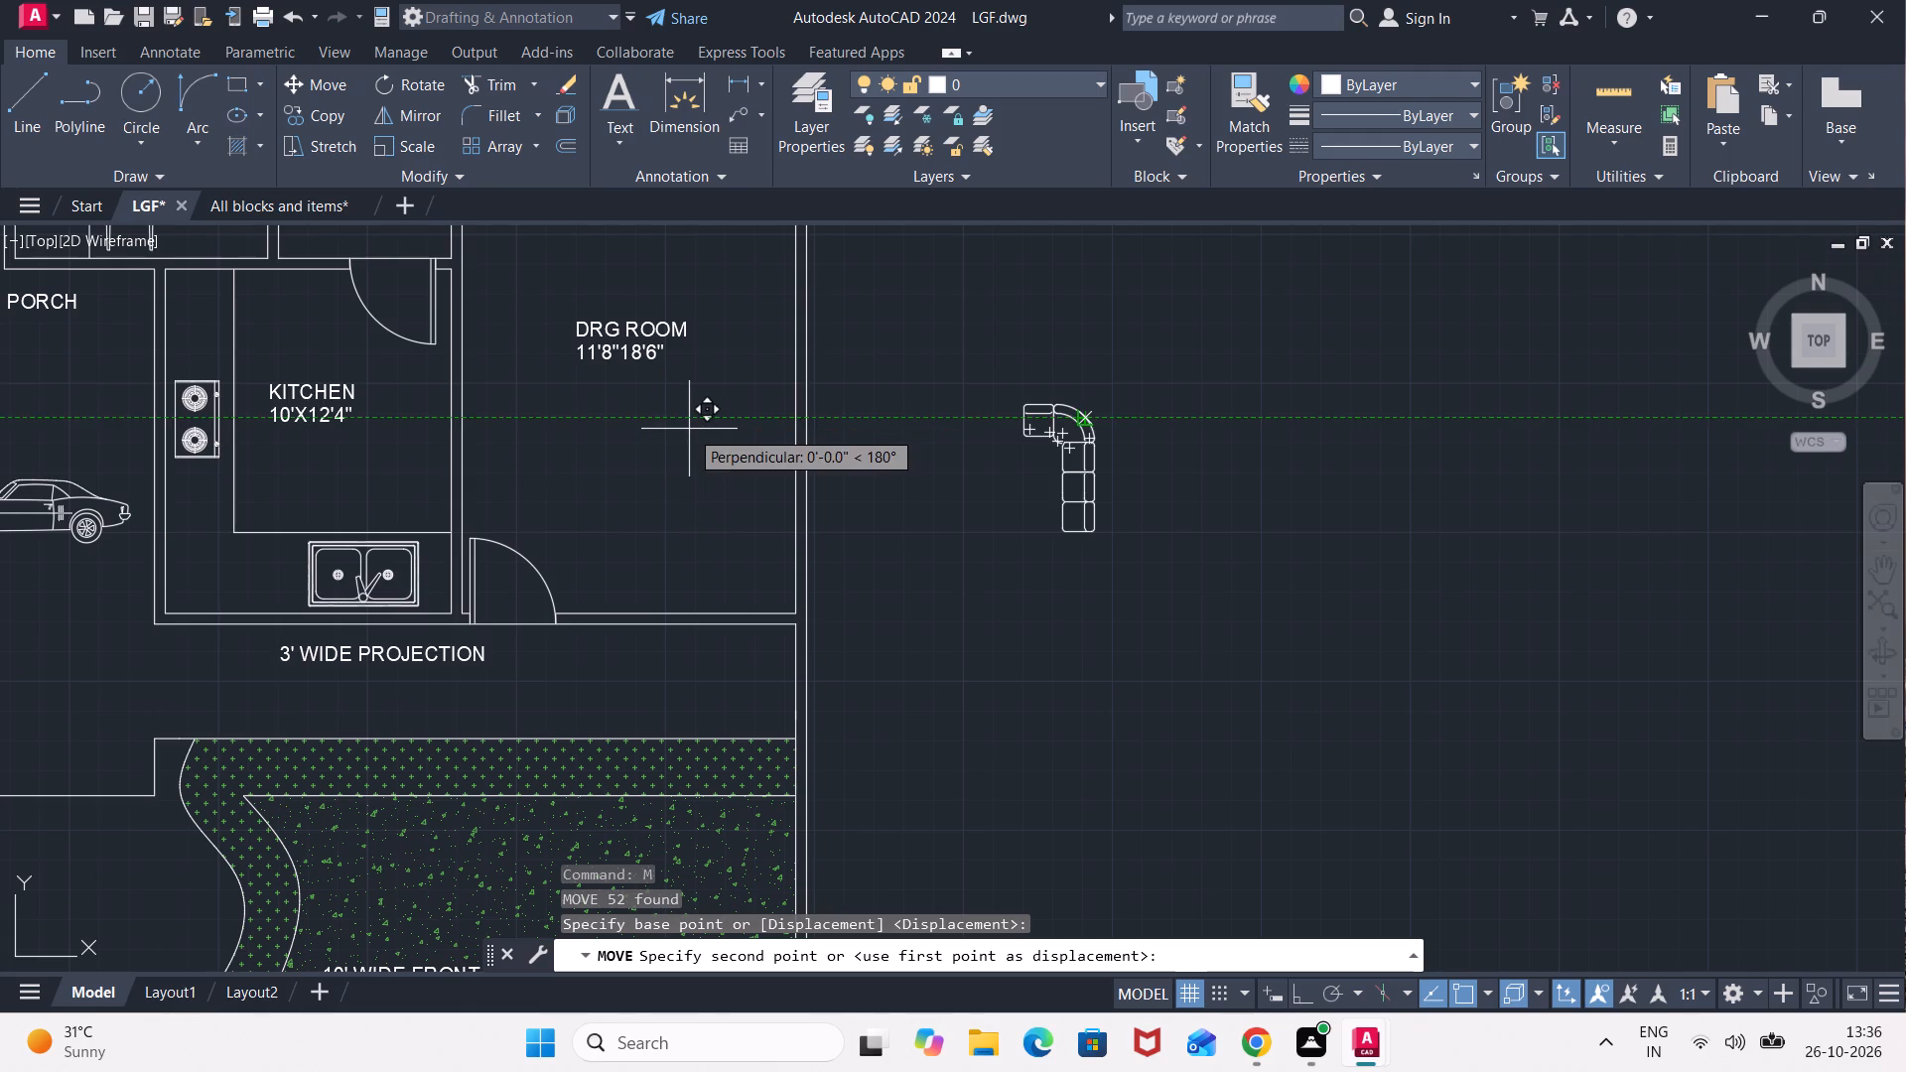
{"action": "left_click", "coordinate": [655, 441]}
Scale up the corner sofa freehand from its lower-right corner to about twice its size.
{"action": "left_click", "coordinate": [694, 409]}
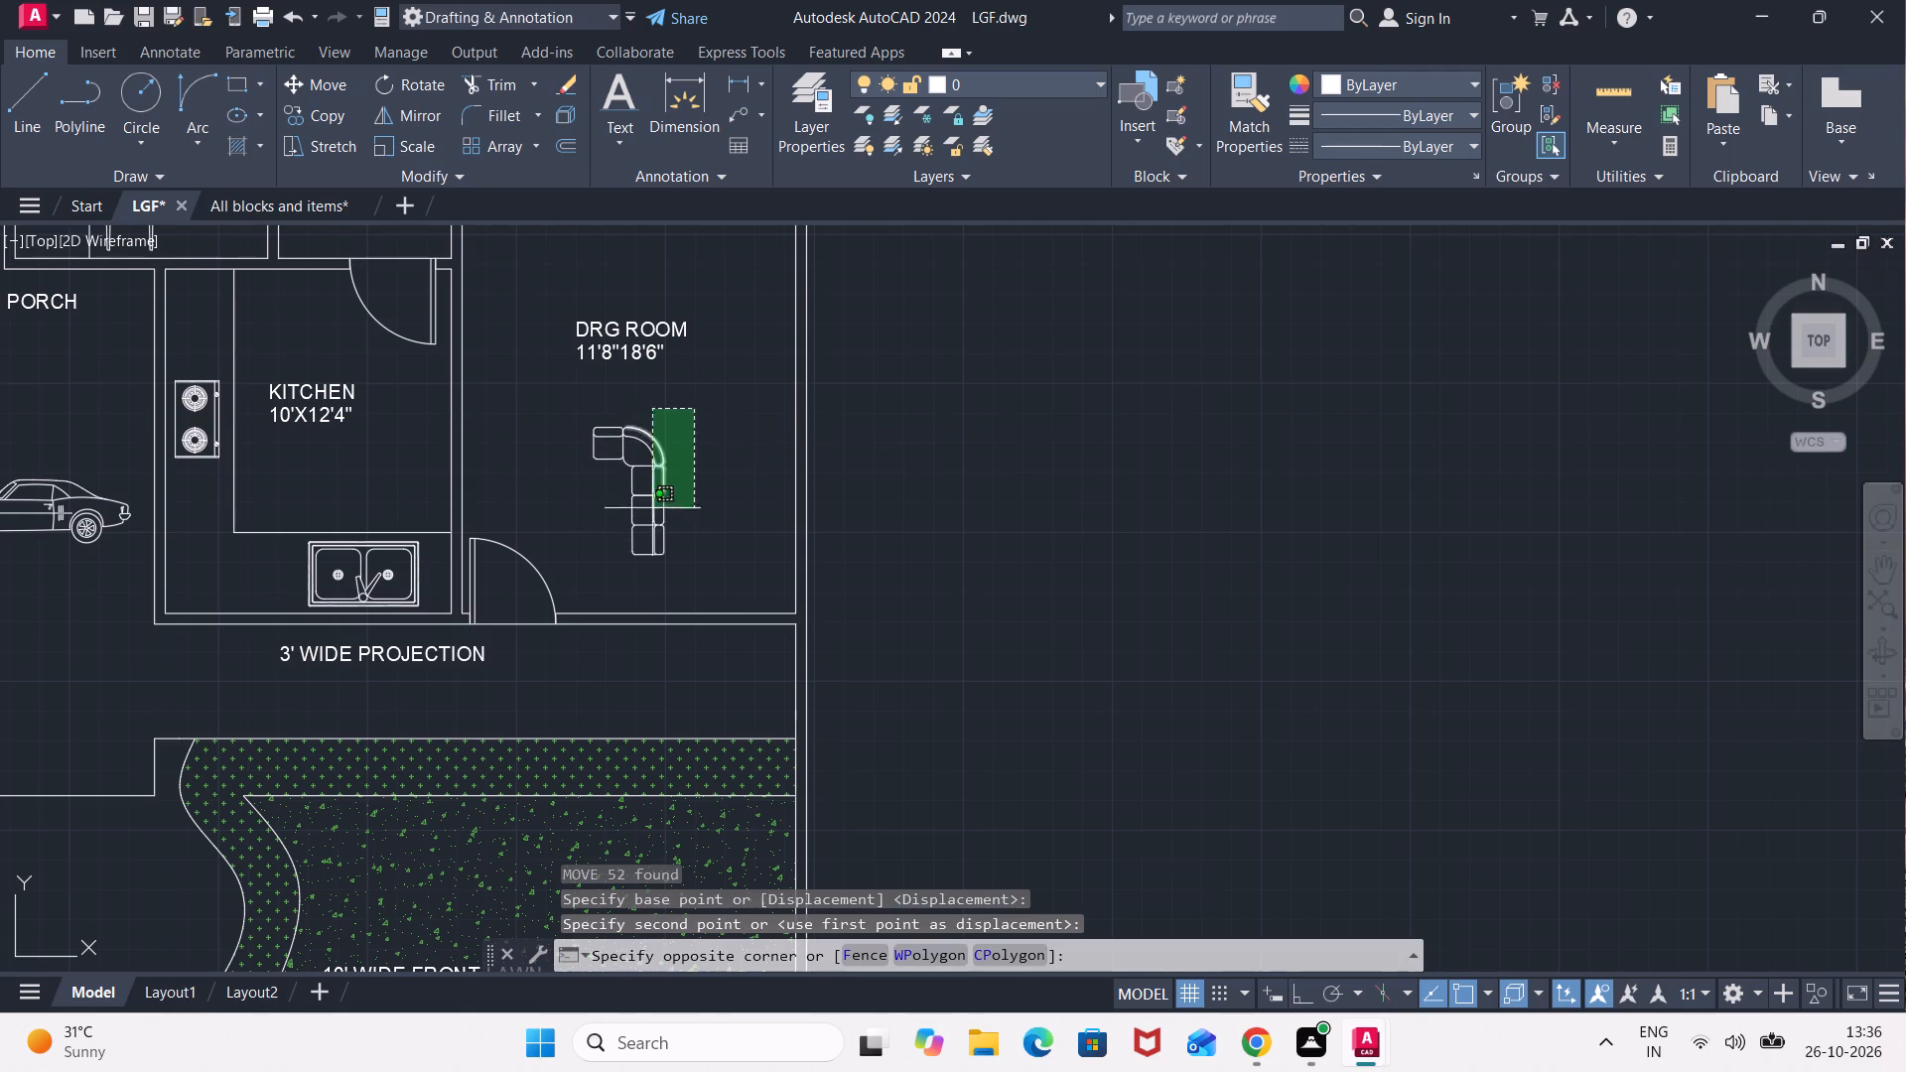
{"action": "left_click", "coordinate": [592, 581]}
{"action": "type", "text": "SC"}
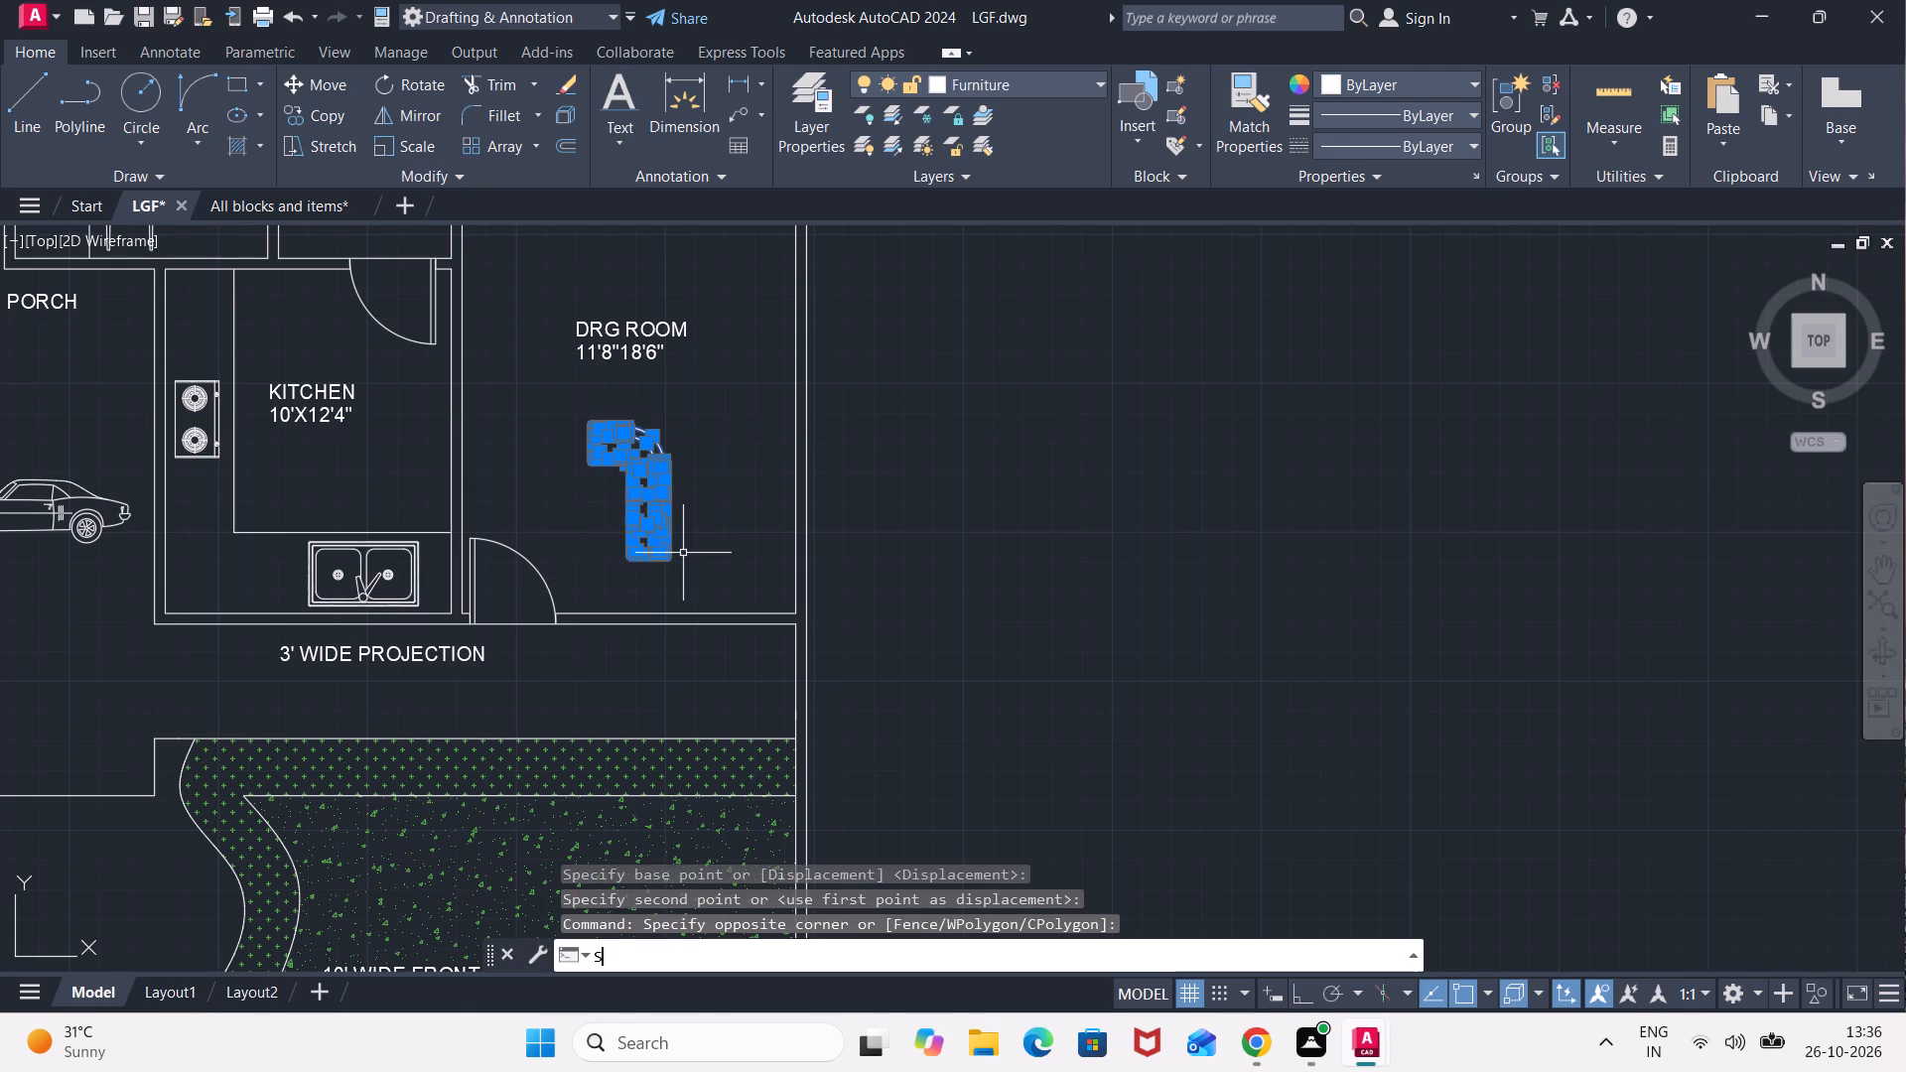
{"action": "key", "text": "Return"}
{"action": "left_click", "coordinate": [664, 560]}
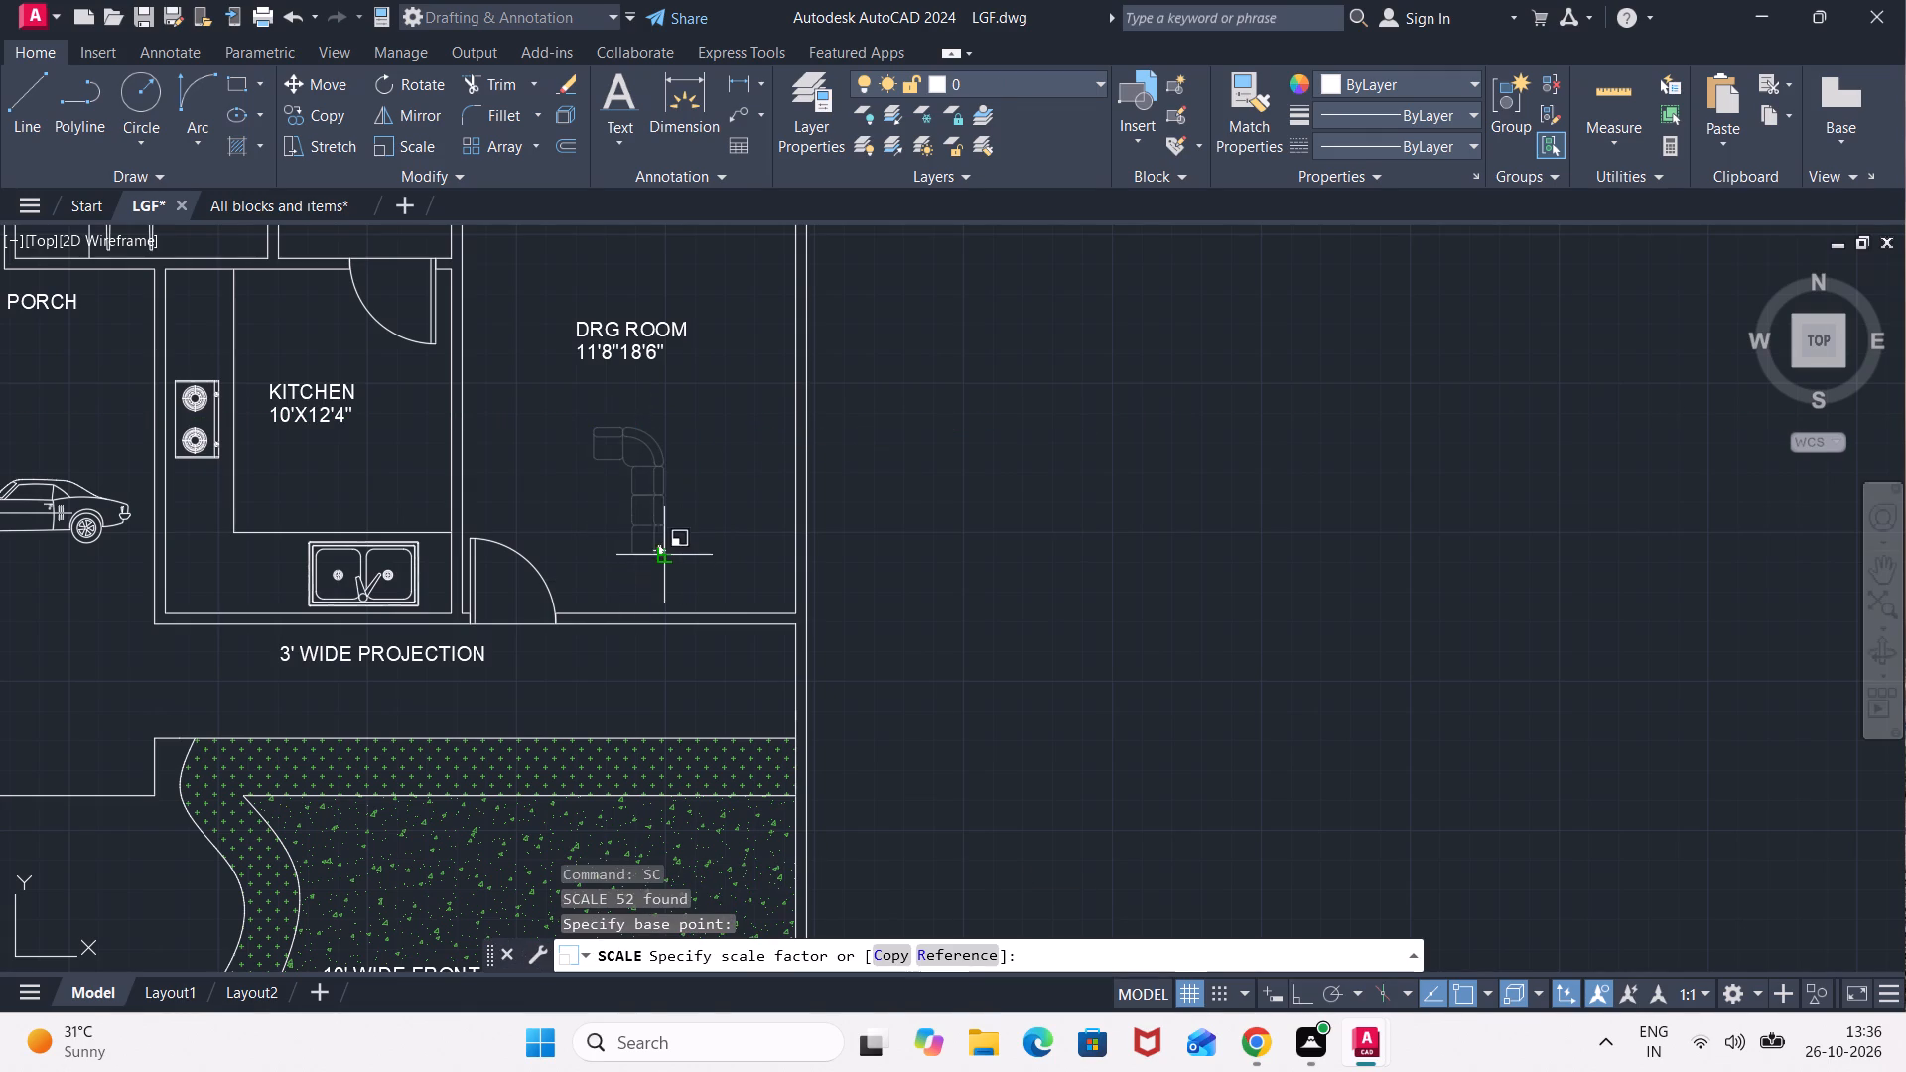
{"action": "left_click", "coordinate": [771, 616]}
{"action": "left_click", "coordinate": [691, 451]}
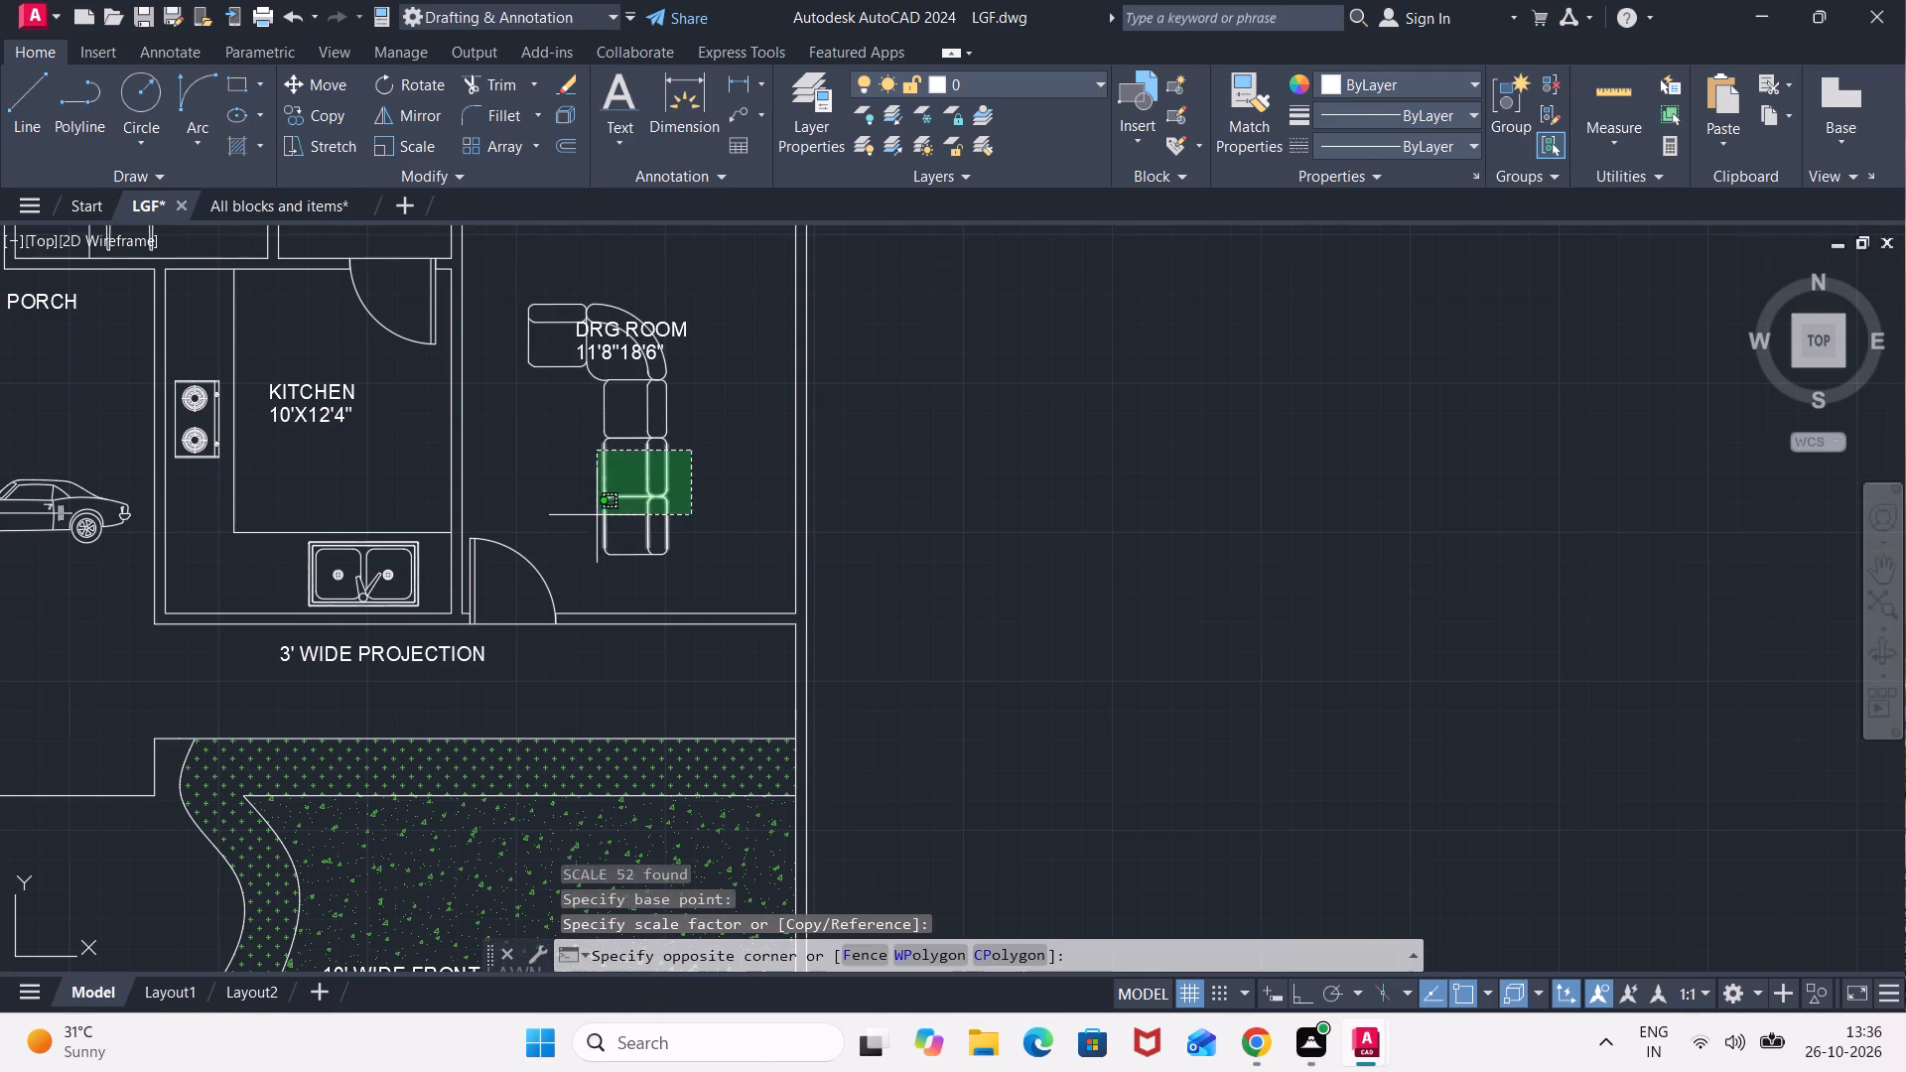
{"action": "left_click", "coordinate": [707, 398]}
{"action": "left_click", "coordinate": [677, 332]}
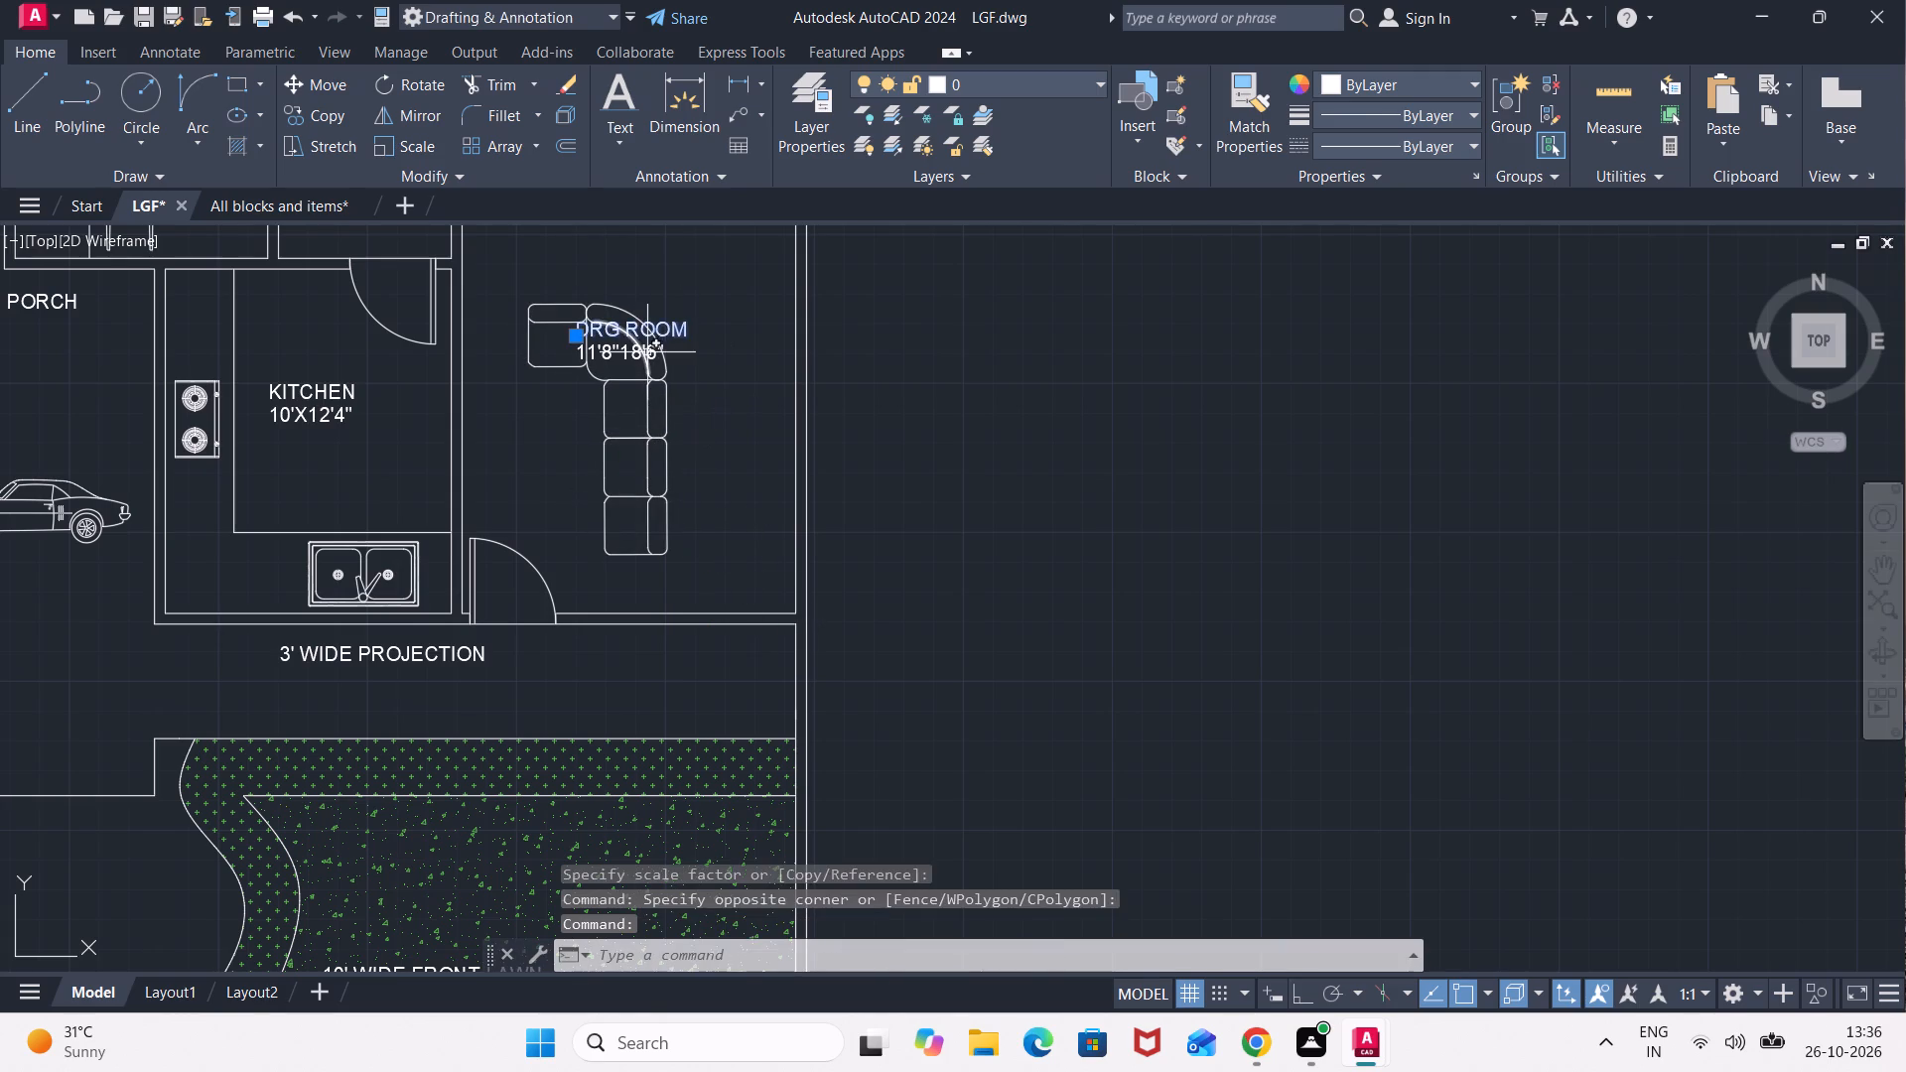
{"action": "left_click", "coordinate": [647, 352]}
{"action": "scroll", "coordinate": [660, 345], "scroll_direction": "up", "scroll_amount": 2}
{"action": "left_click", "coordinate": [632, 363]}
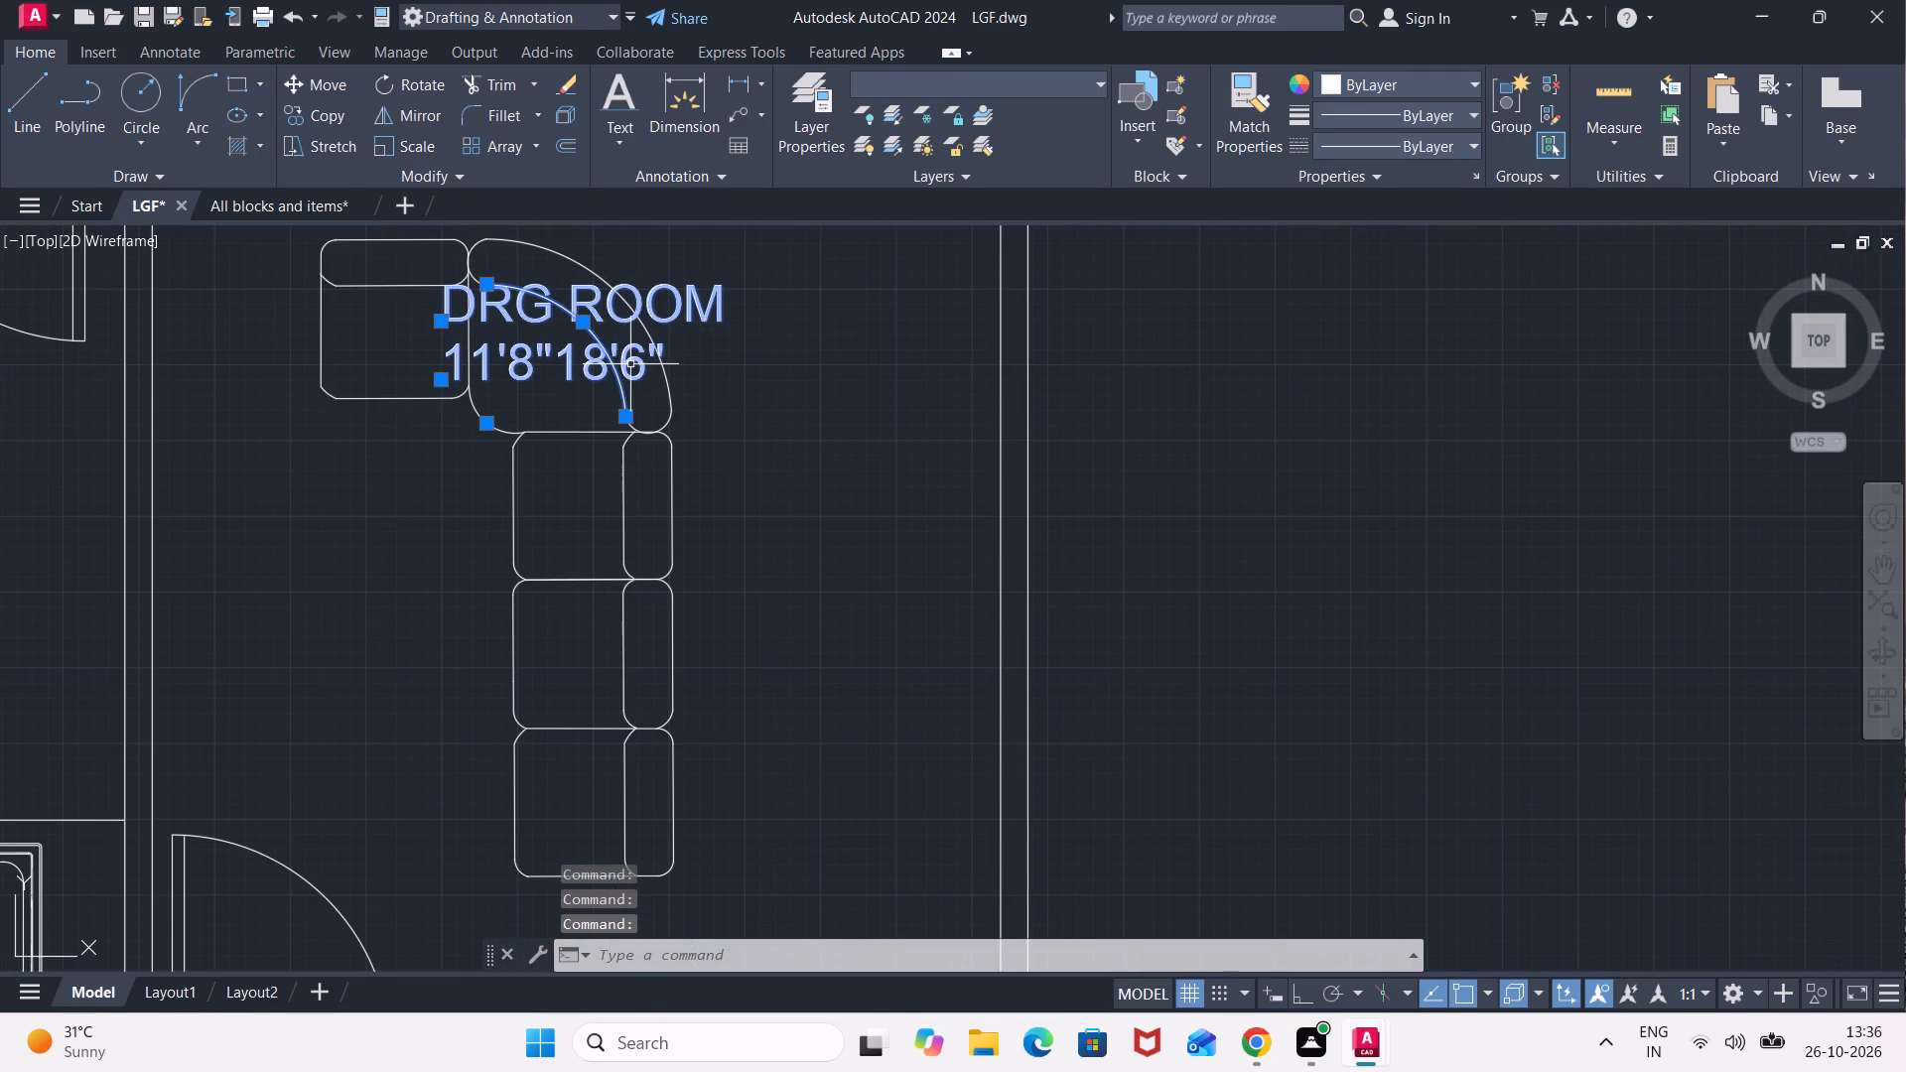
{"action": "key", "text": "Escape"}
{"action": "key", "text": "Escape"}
Move the DRG ROOM name and its dimension text together to the clear floor area above the corner sofa.
{"action": "left_click", "coordinate": [570, 371]}
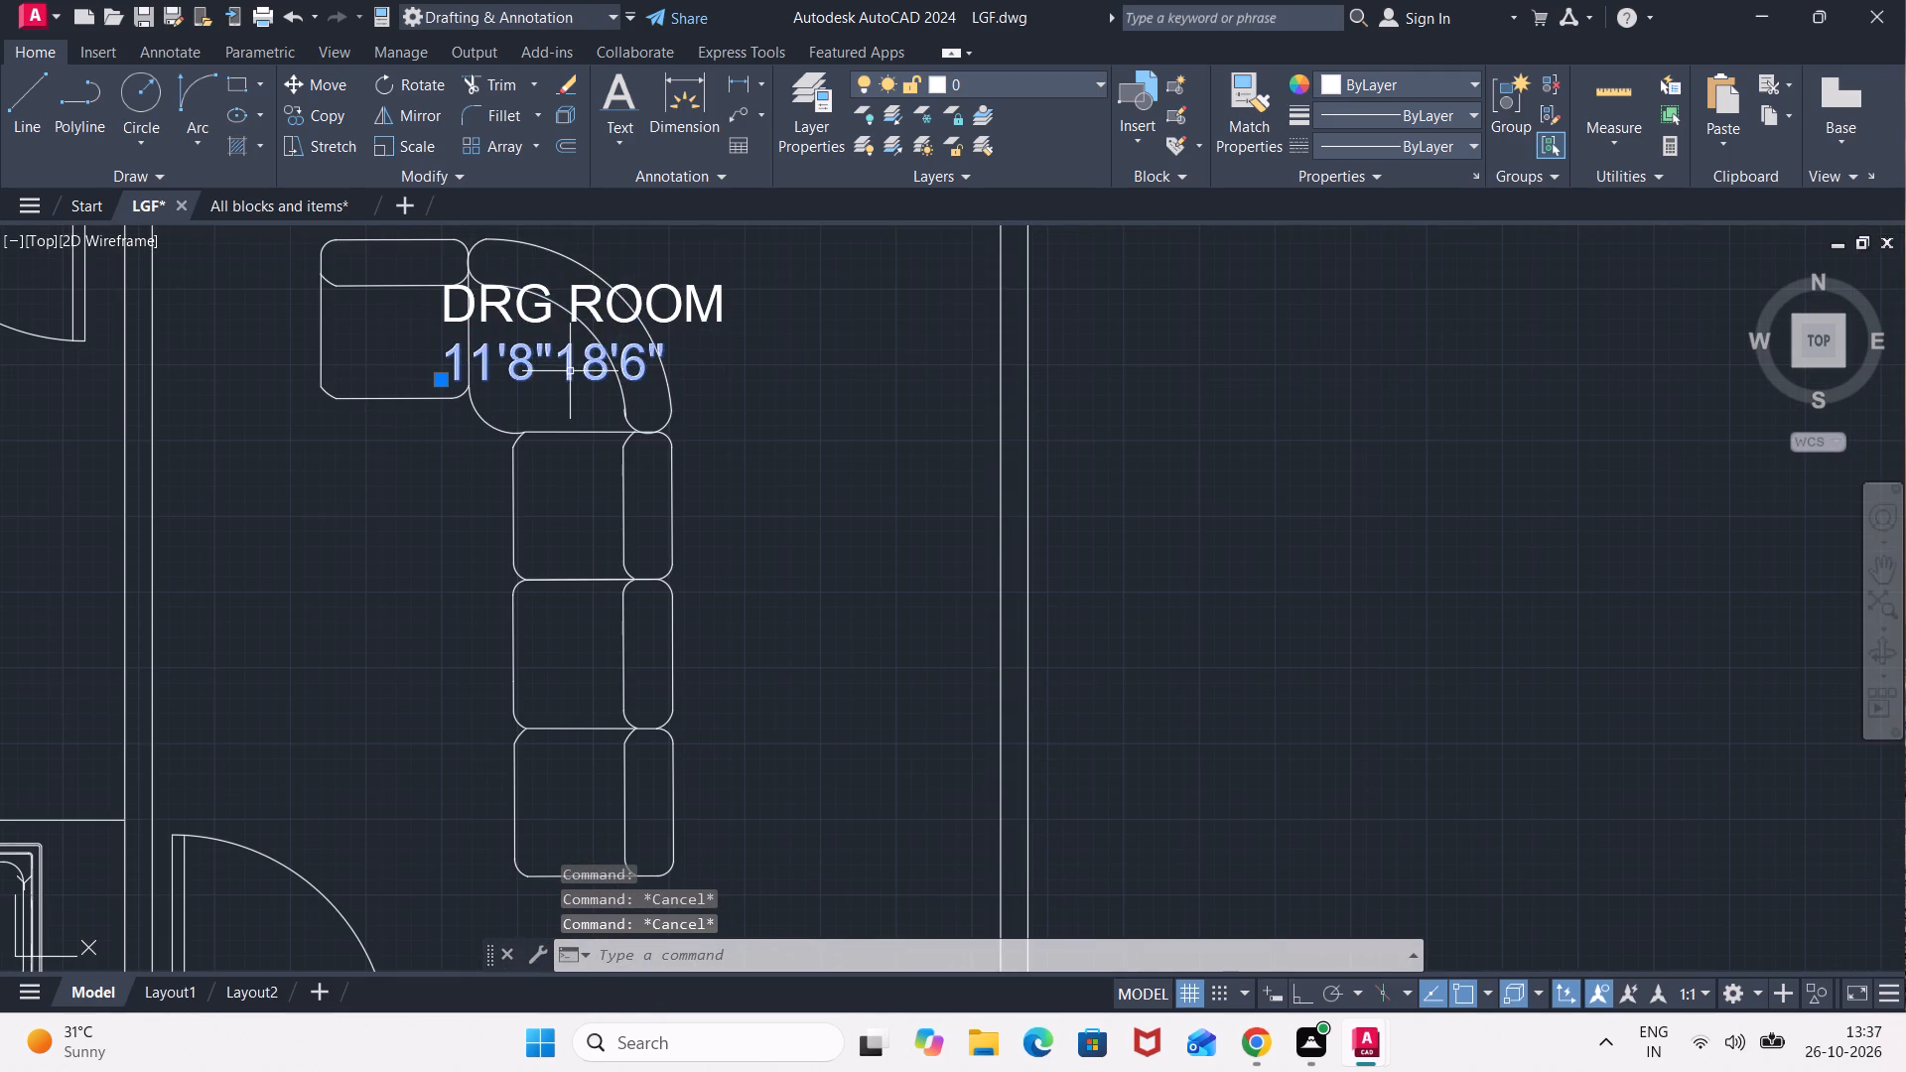
{"action": "left_click", "coordinate": [526, 319]}
{"action": "key", "text": "m"}
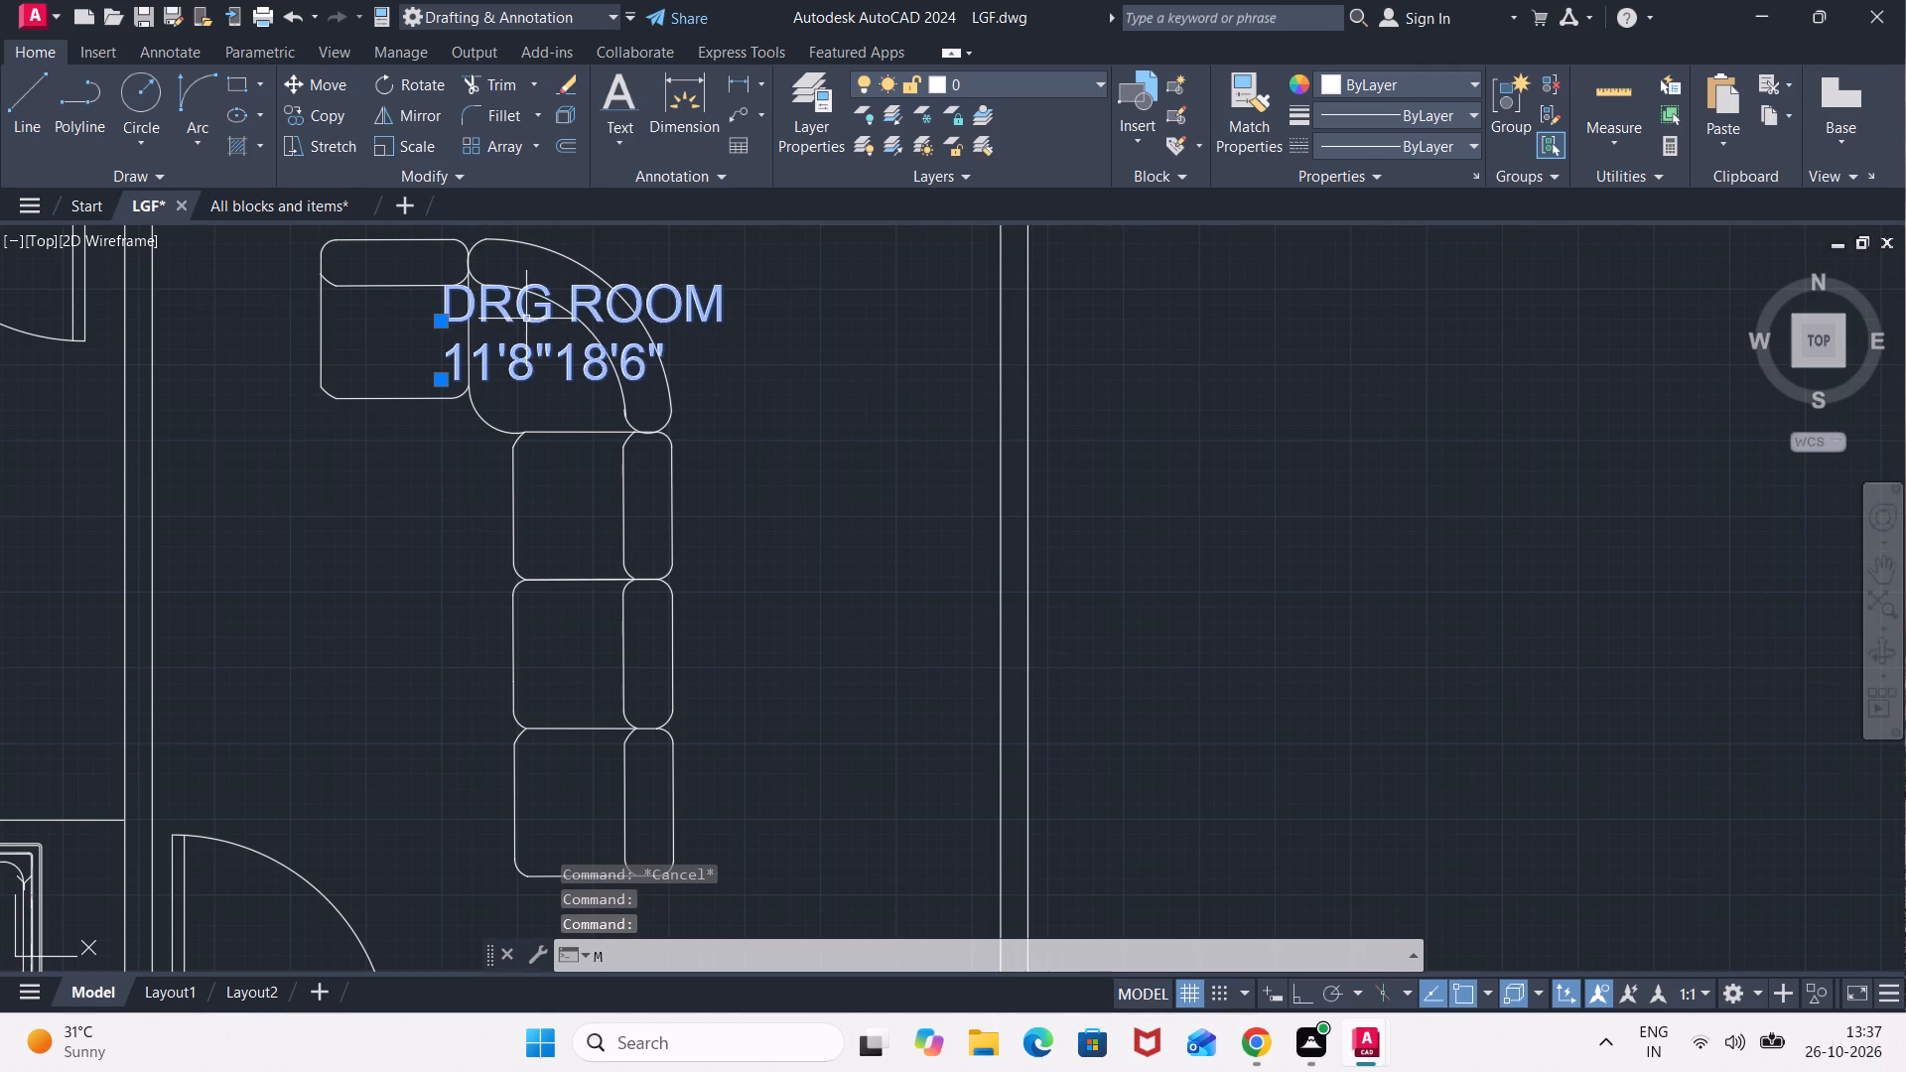
{"action": "key", "text": "Return"}
{"action": "left_click", "coordinate": [526, 319]}
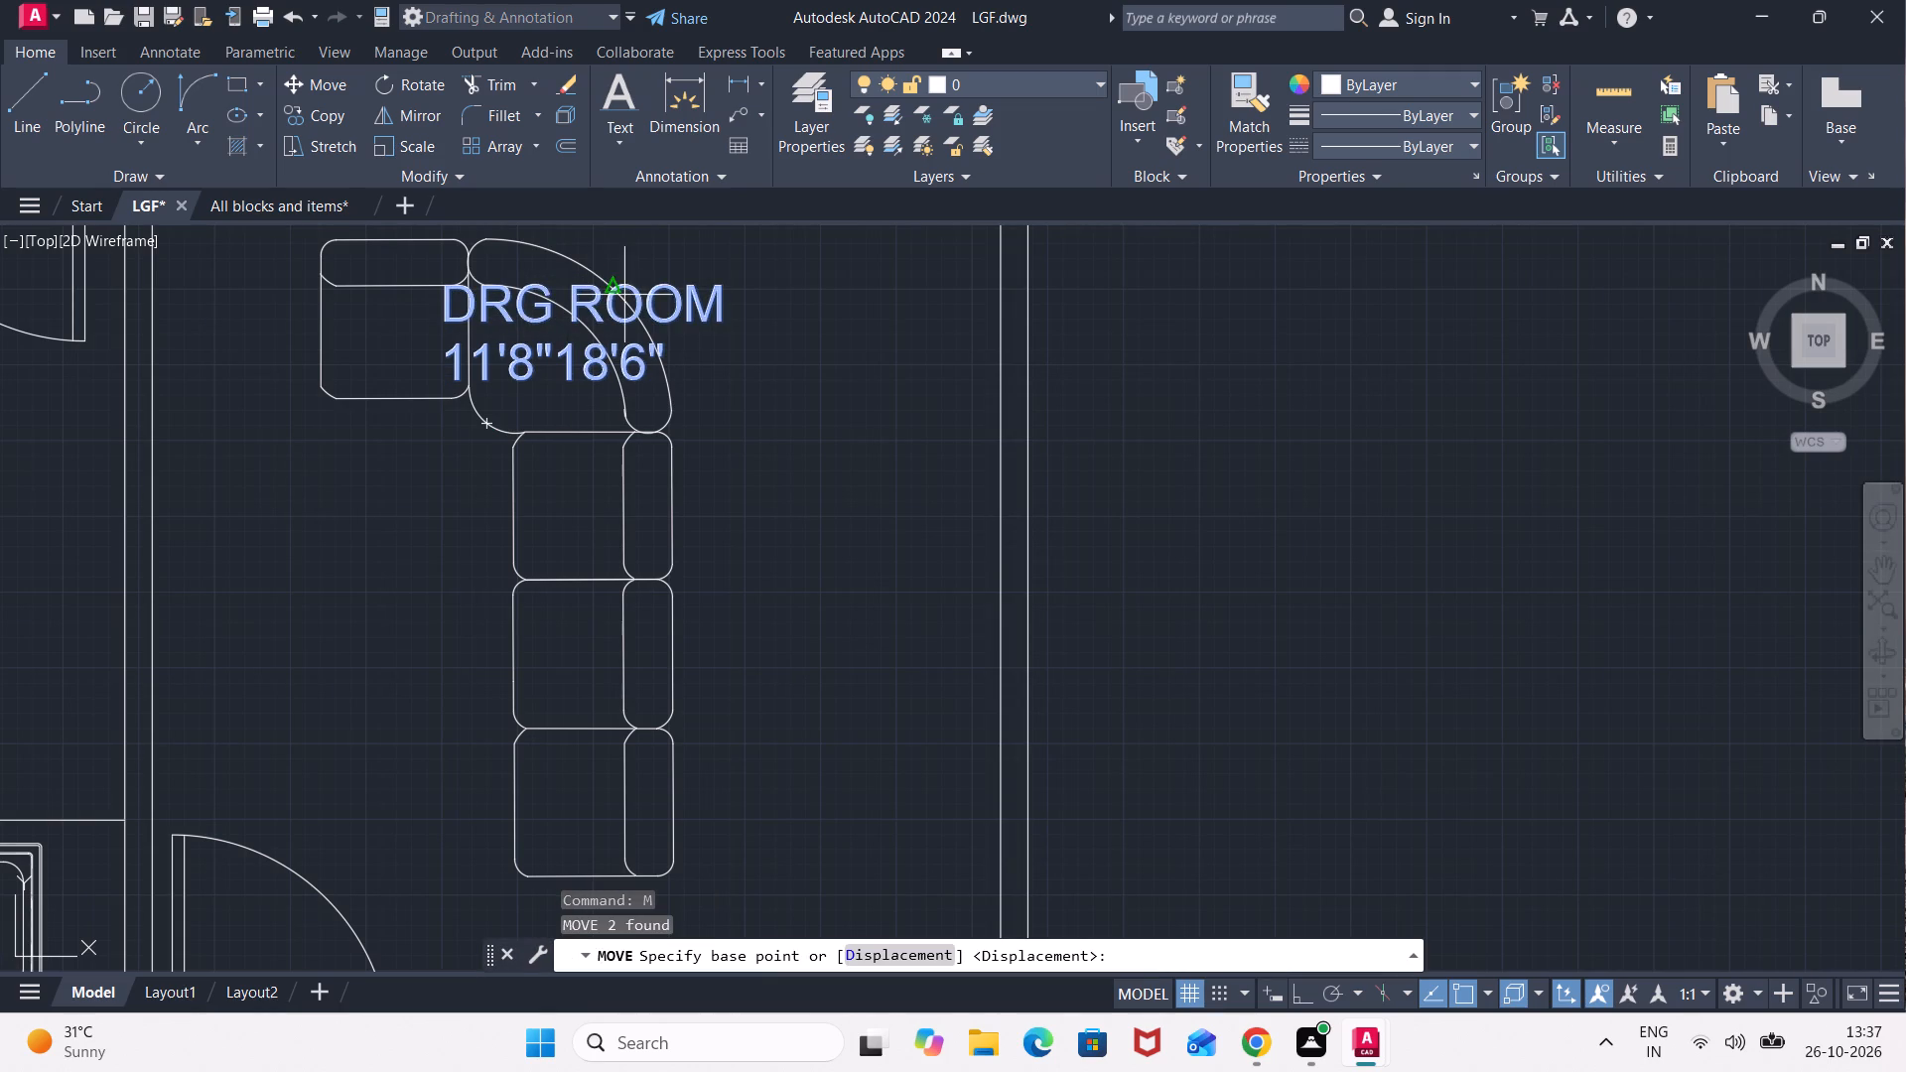
{"action": "left_click", "coordinate": [700, 298]}
{"action": "middle_click_drag", "start_coordinate": [821, 245], "coordinate": [840, 644]}
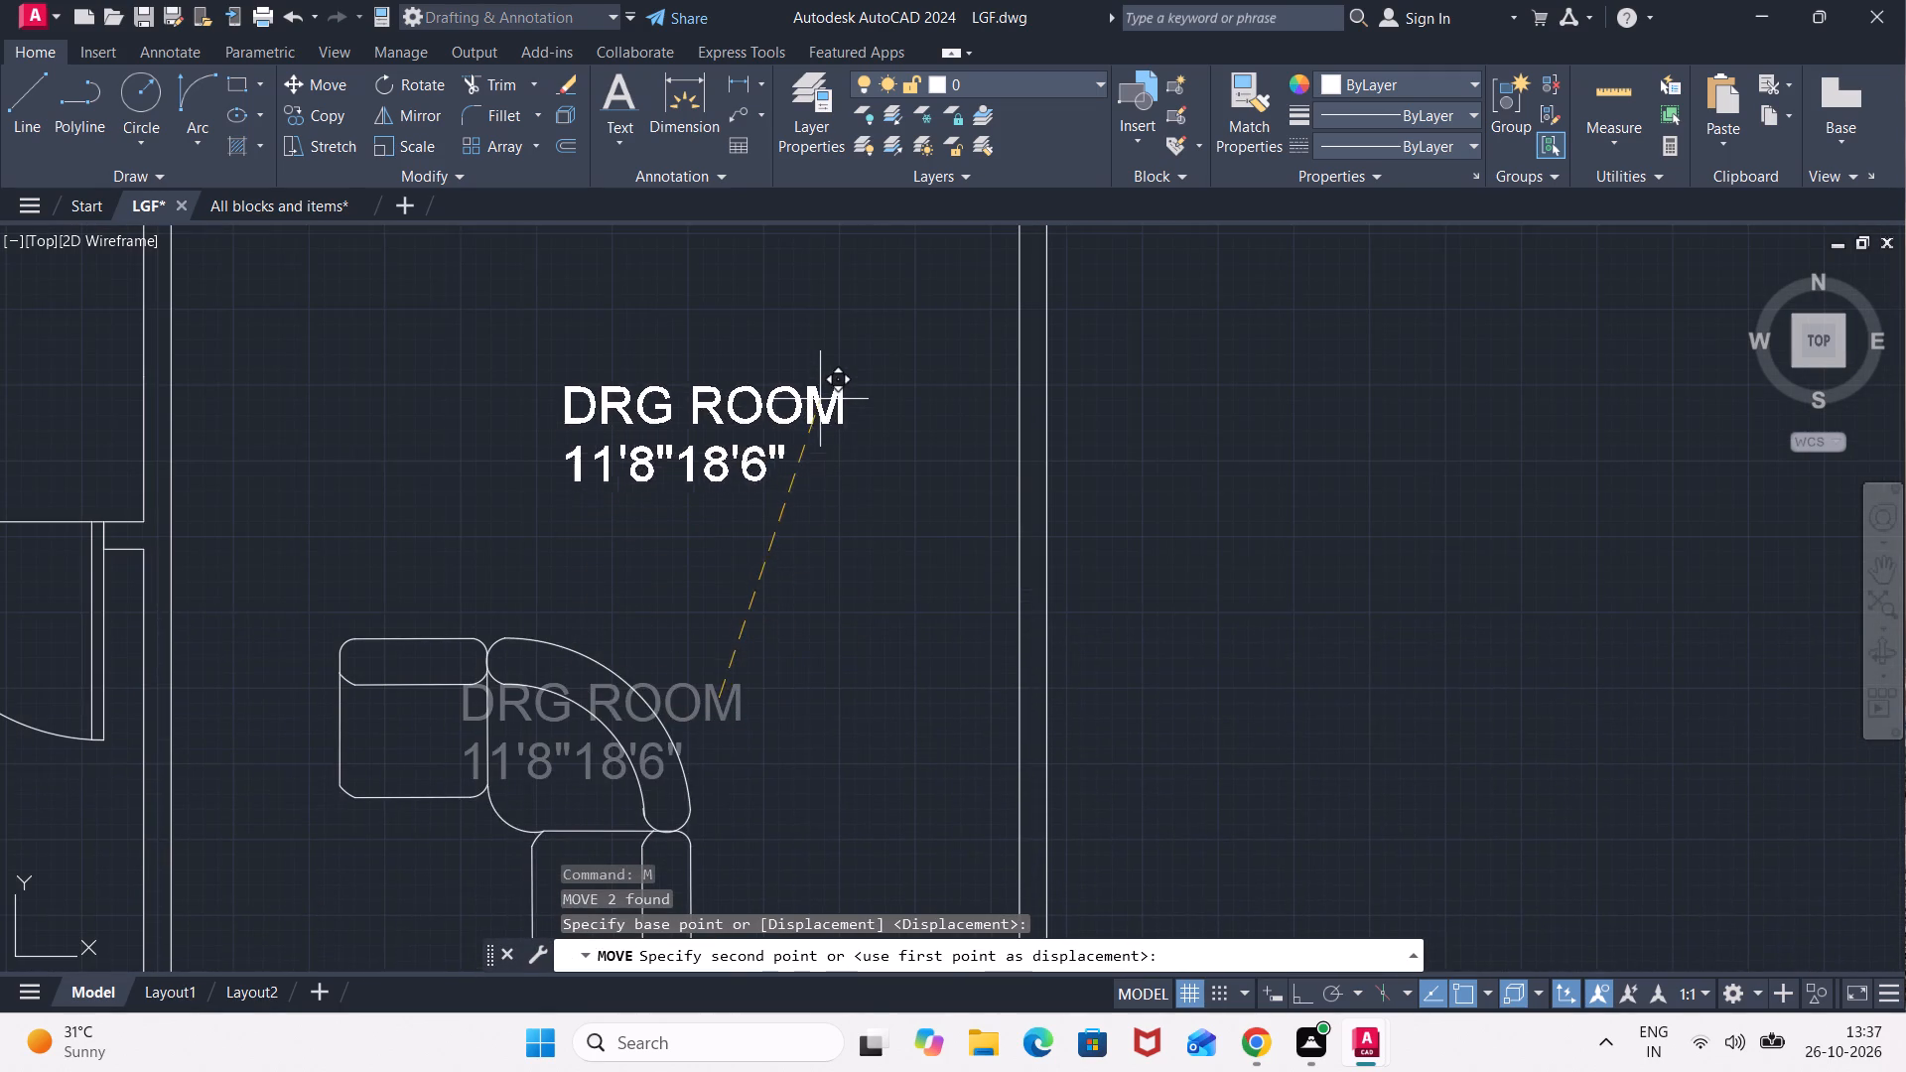
{"action": "left_click", "coordinate": [841, 329]}
Move the complete corner sofa across the DRG ROOM, close to the right outer wall and below the room label.
{"action": "scroll", "coordinate": [853, 636], "scroll_direction": "down", "scroll_amount": 1}
{"action": "middle_click_drag", "start_coordinate": [848, 664], "coordinate": [793, 335]}
{"action": "left_click", "coordinate": [715, 310]}
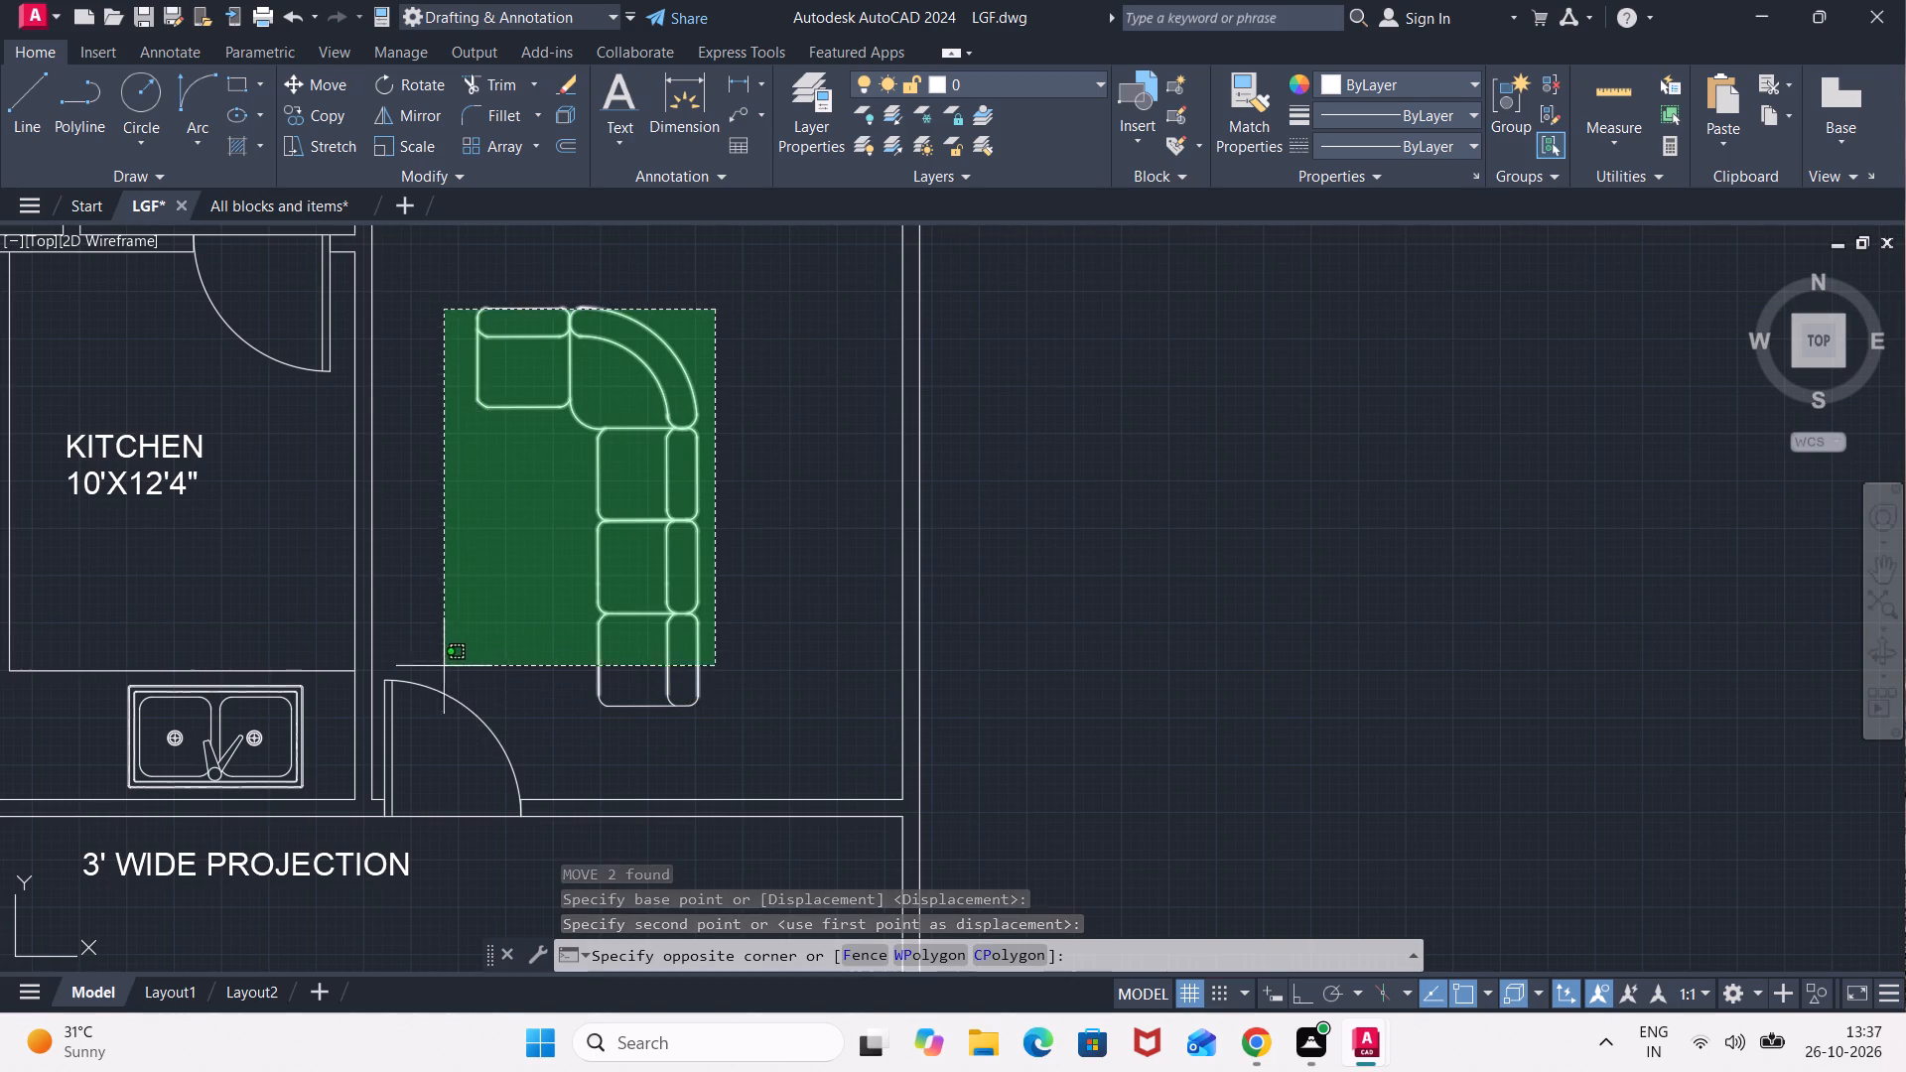
{"action": "left_click", "coordinate": [438, 615]}
{"action": "left_click", "coordinate": [584, 276]}
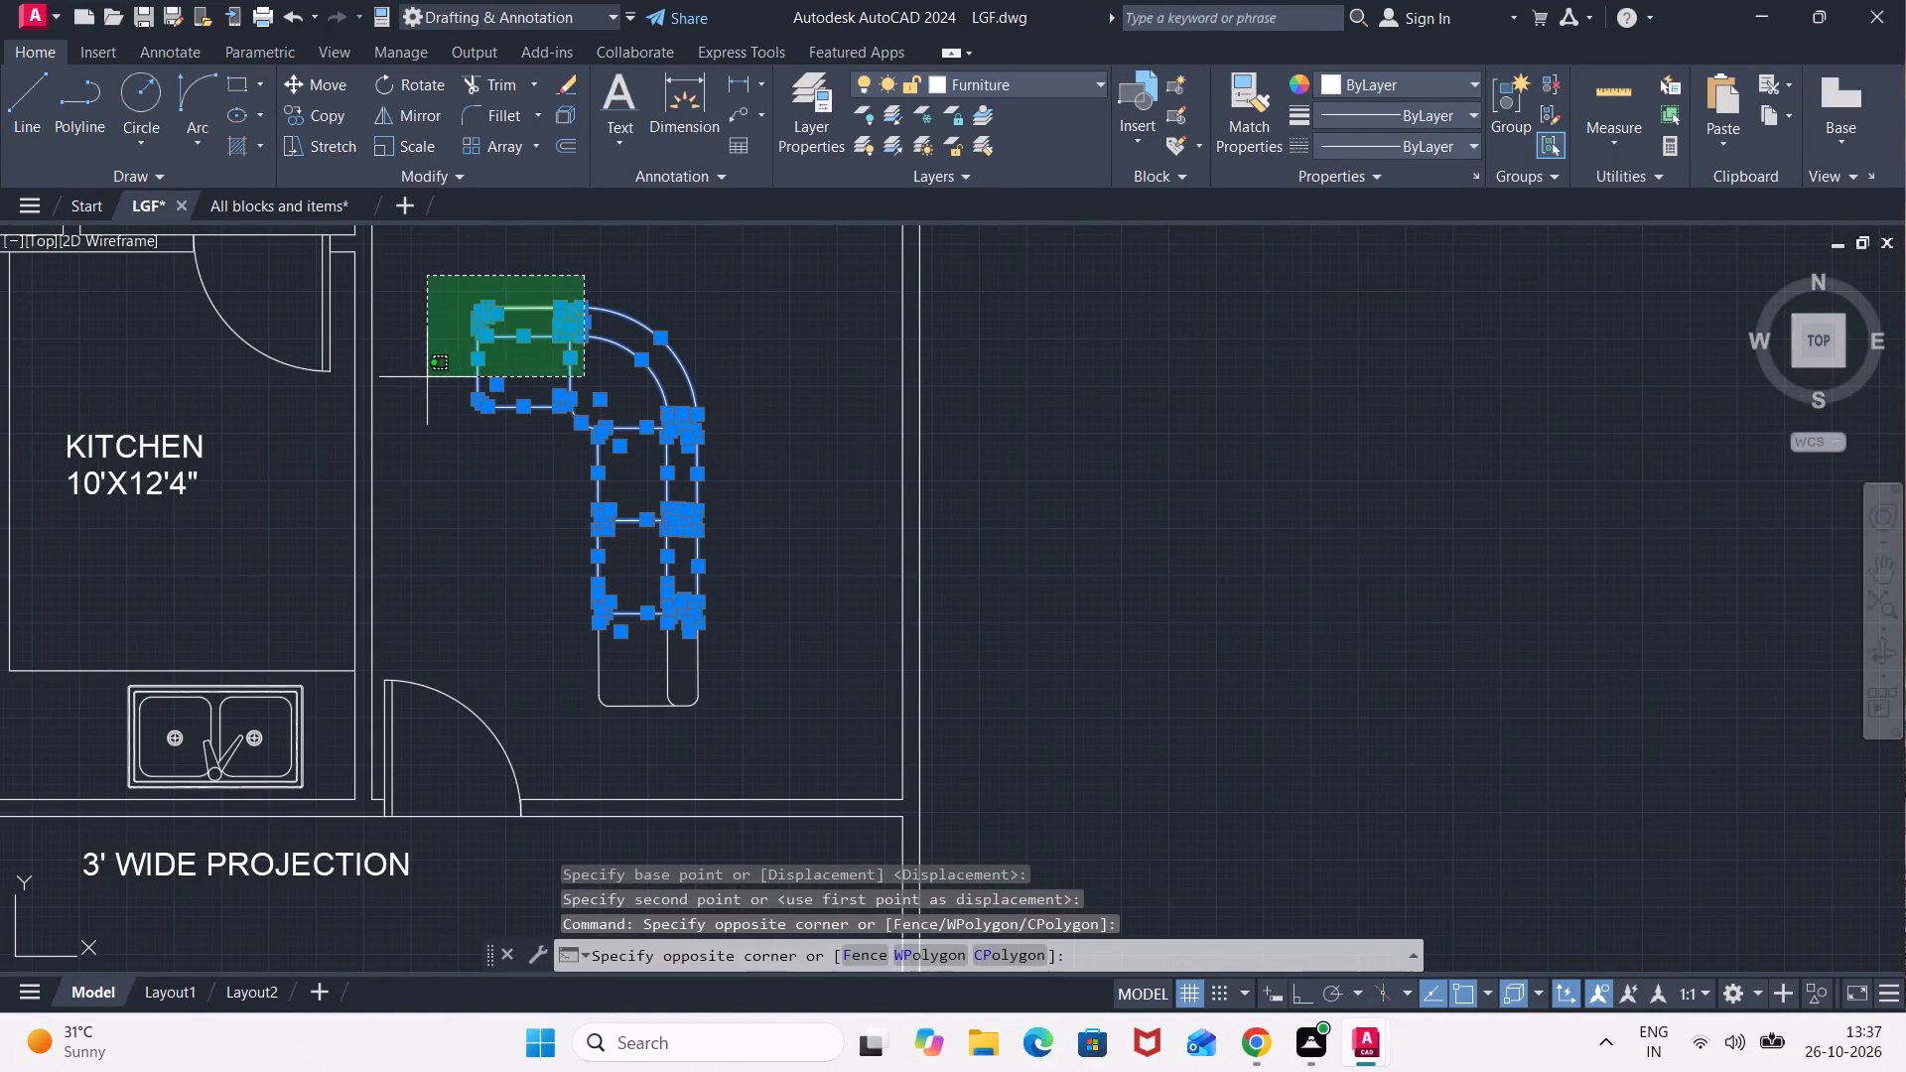
{"action": "left_click", "coordinate": [427, 377]}
{"action": "left_click_drag", "start_coordinate": [764, 563], "coordinate": [761, 599]}
{"action": "left_click", "coordinate": [567, 762]}
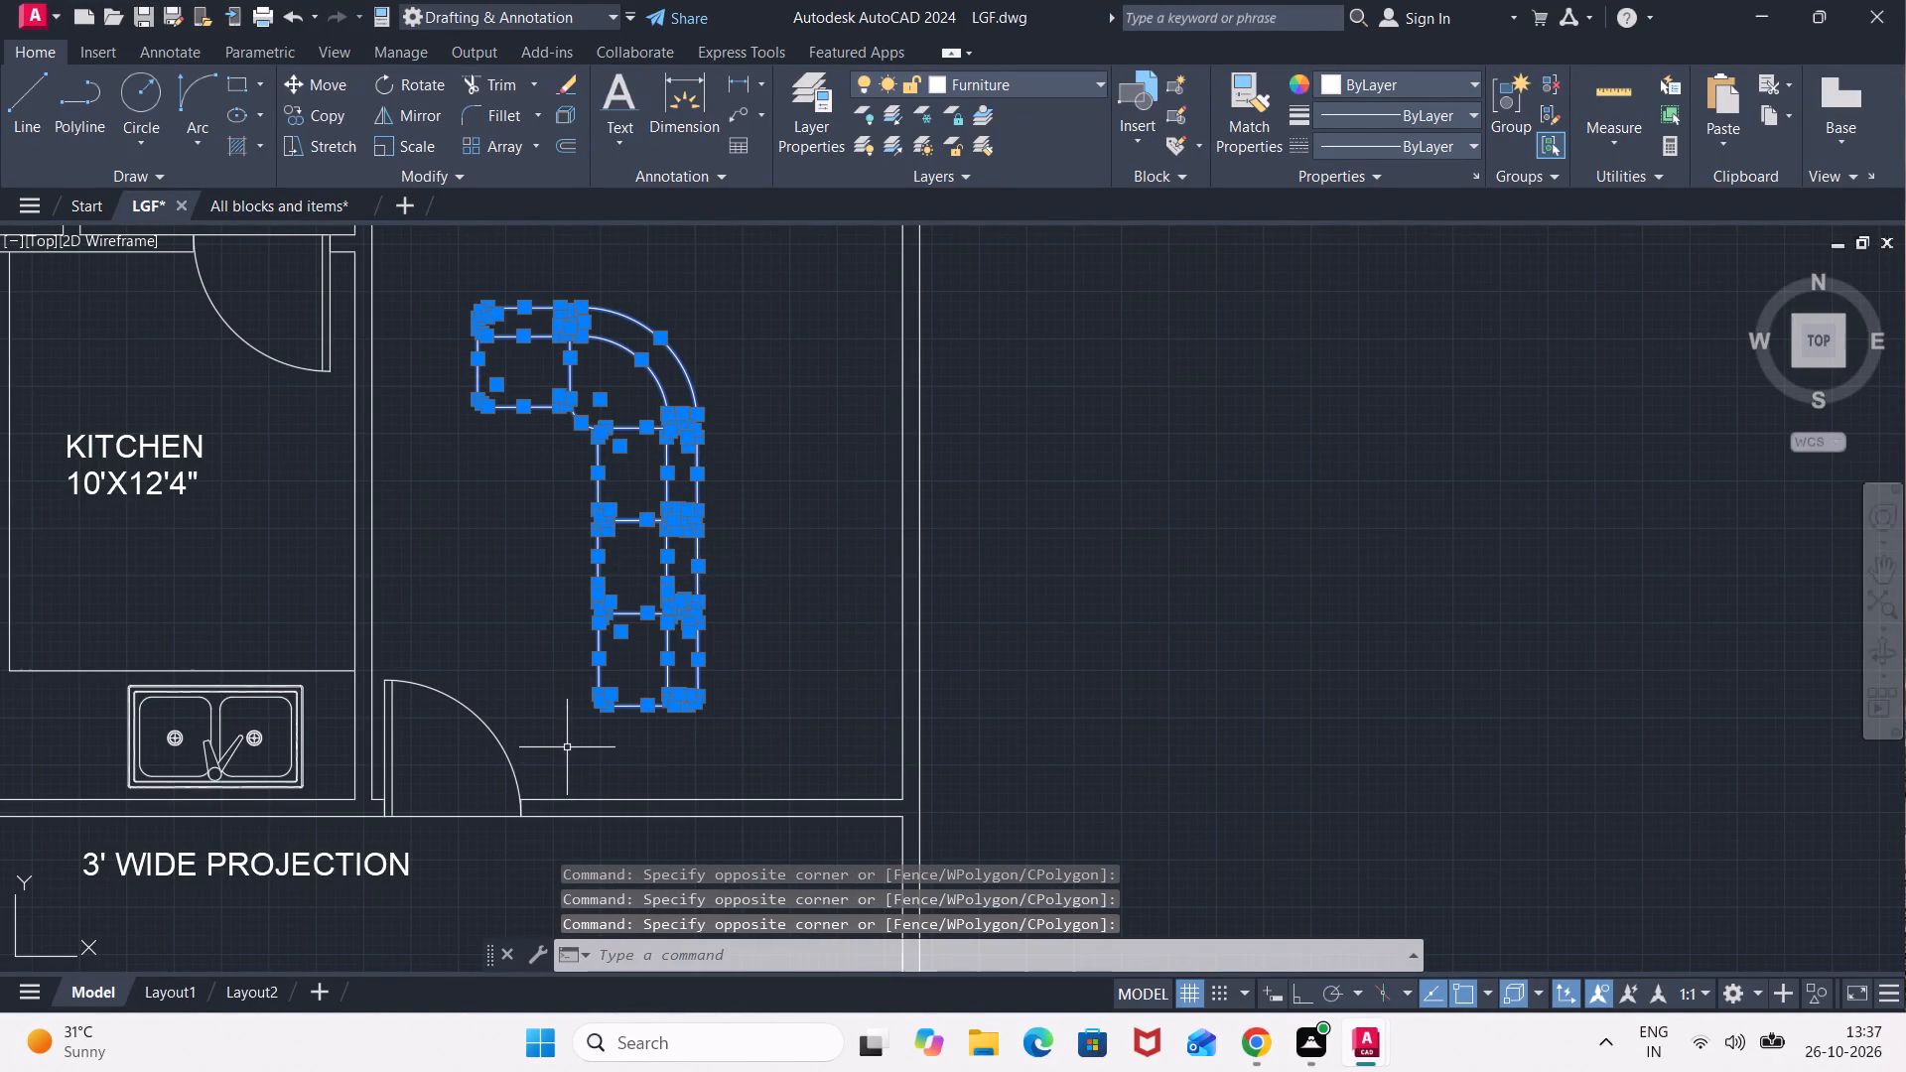
{"action": "key", "text": "m"}
{"action": "key", "text": "Return"}
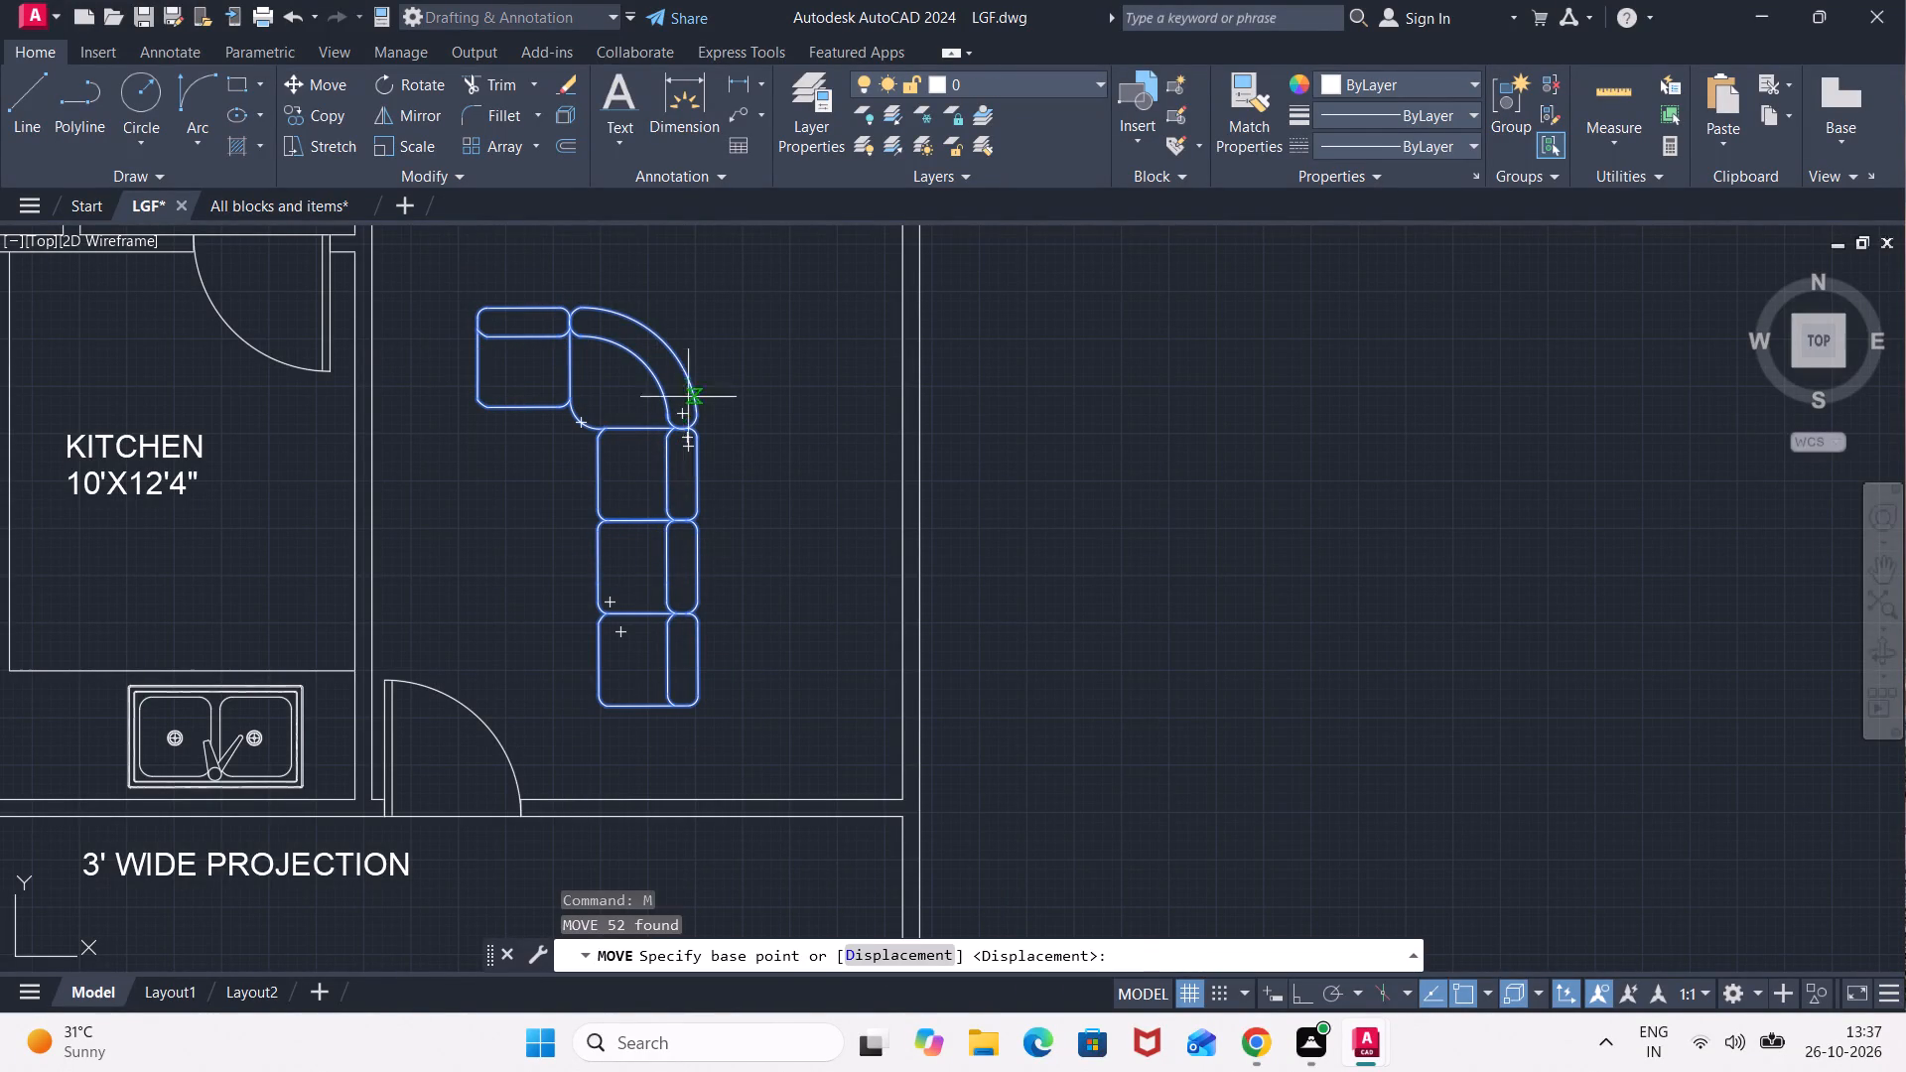
{"action": "left_click", "coordinate": [684, 364]}
{"action": "middle_click_drag", "start_coordinate": [800, 302], "coordinate": [816, 479]}
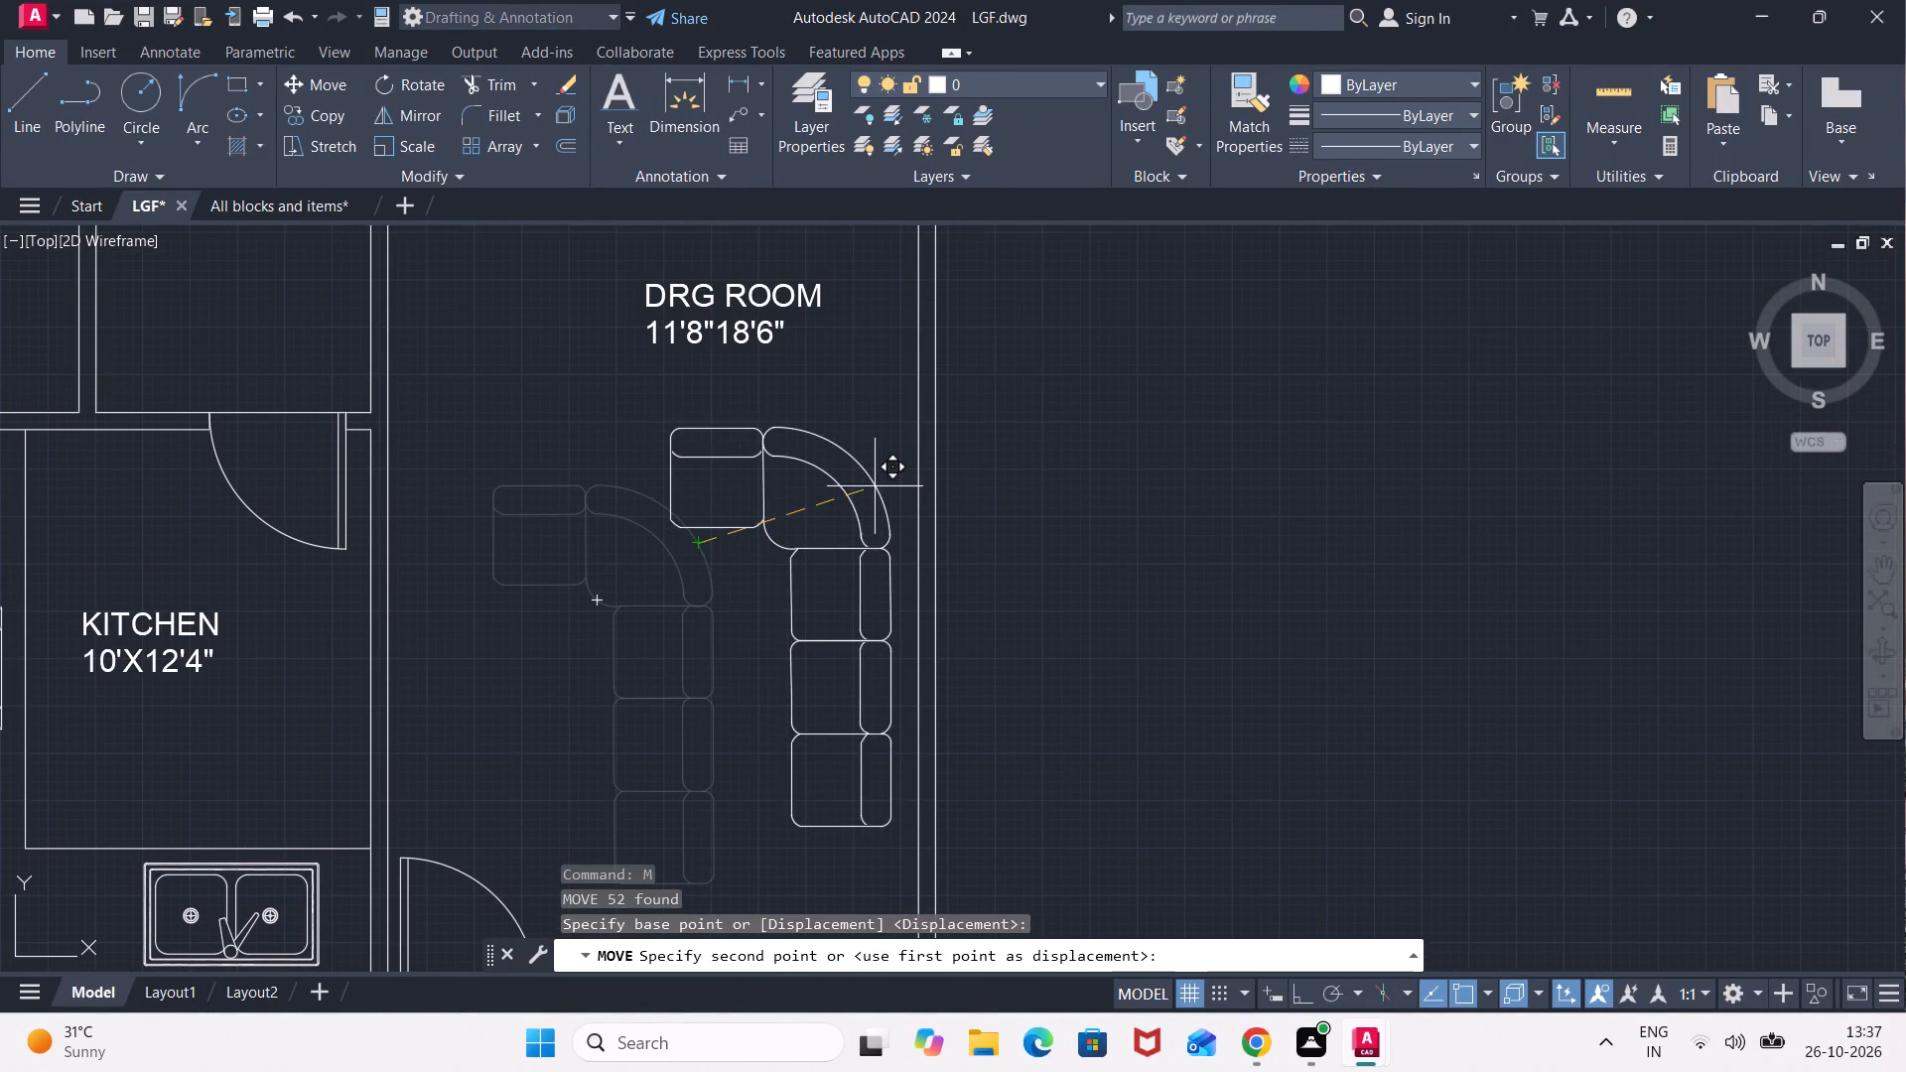
{"action": "left_click", "coordinate": [859, 521]}
Draw a three-sided orthogonal outline from the sofa's upper seat around to its lowest seat, with a vertical side about 6'-8" long.
{"action": "middle_click_drag", "start_coordinate": [650, 628], "coordinate": [719, 453]}
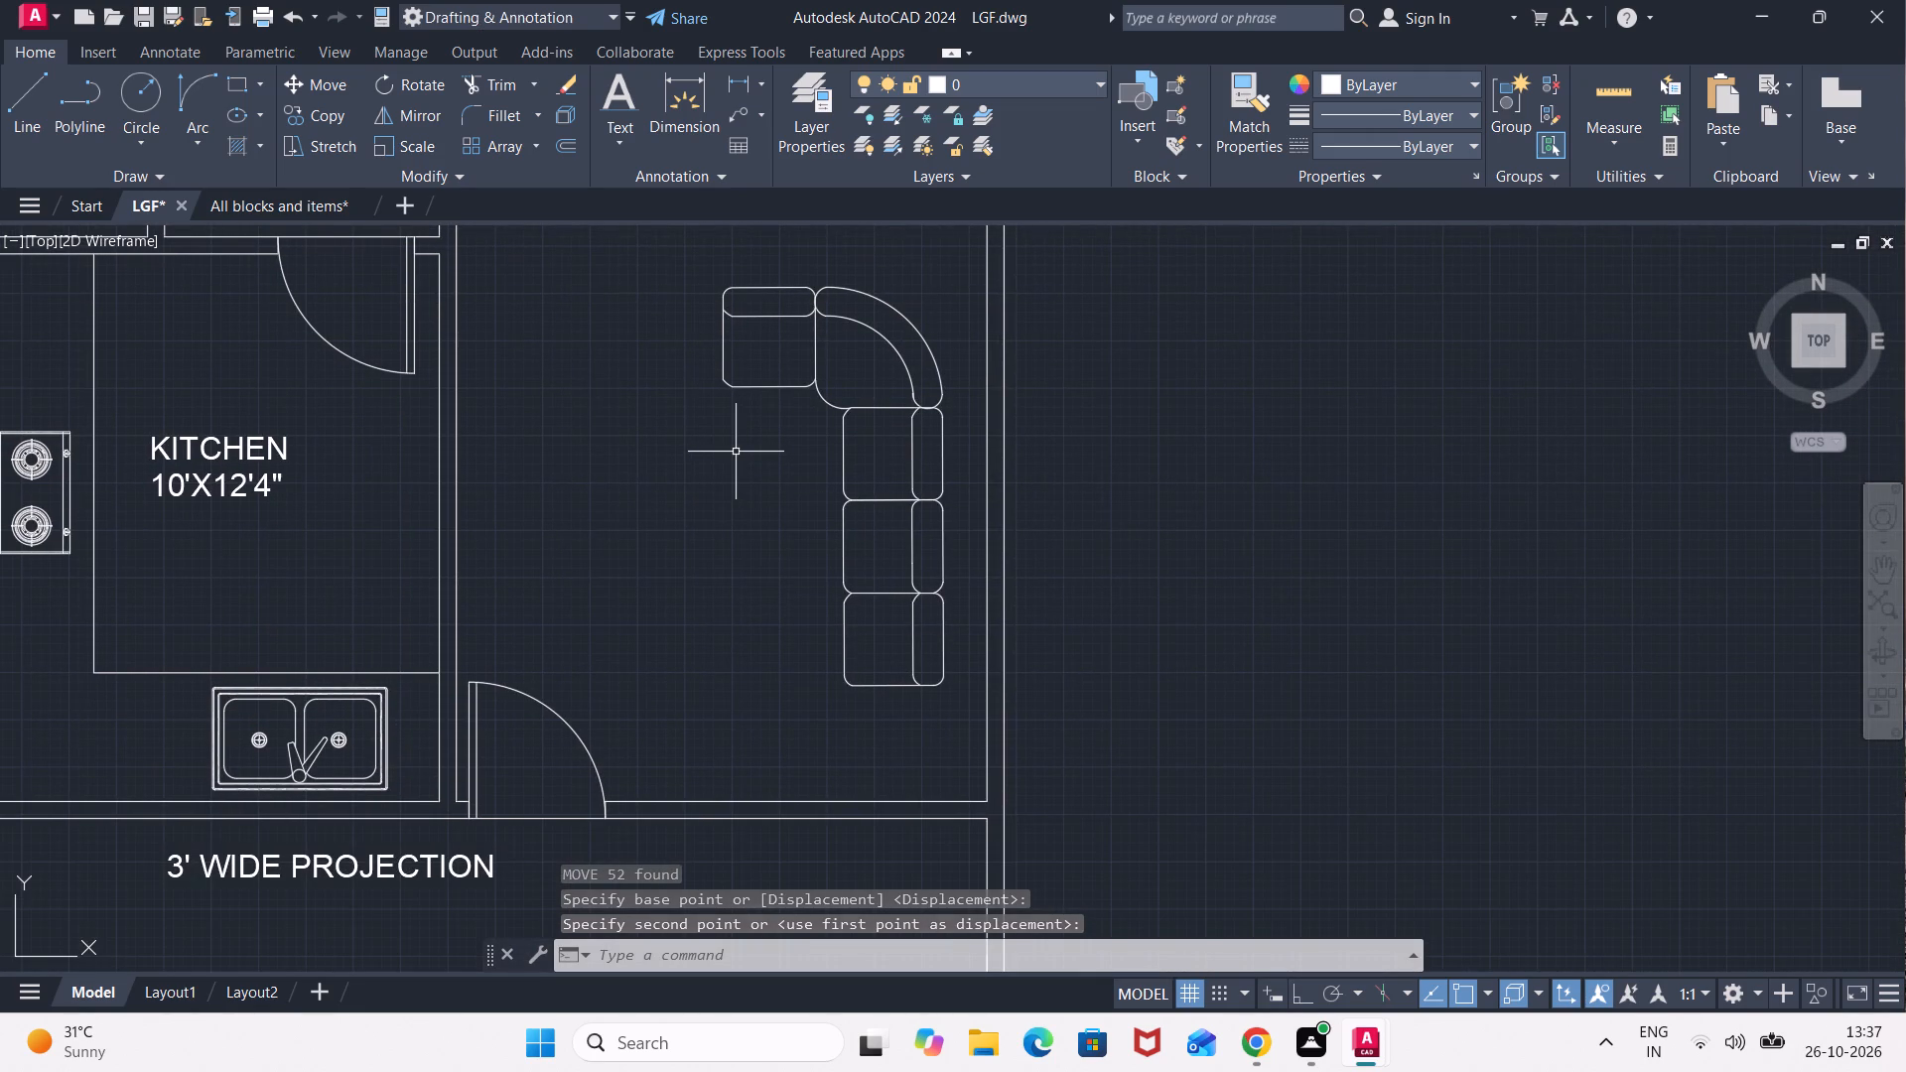
{"action": "key", "text": "l"}
{"action": "key", "text": "Return"}
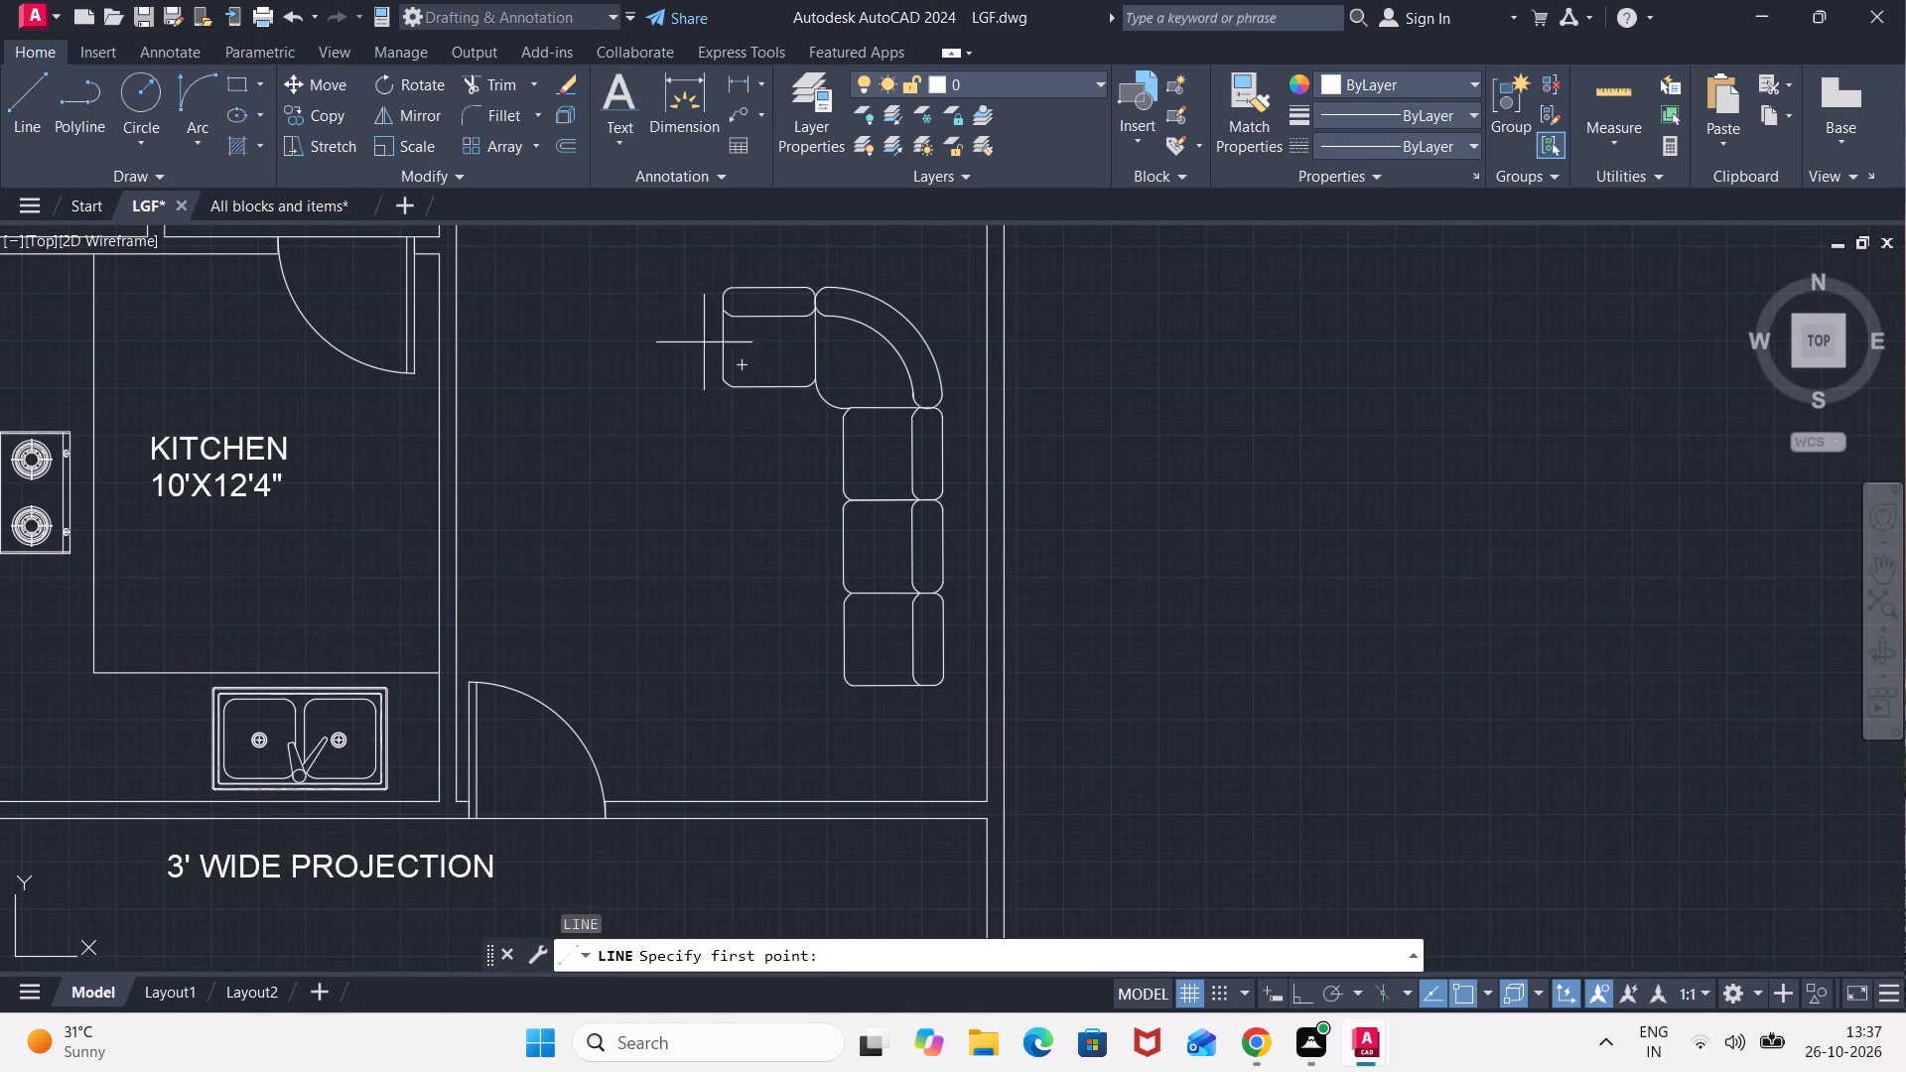
{"action": "left_click", "coordinate": [728, 347]}
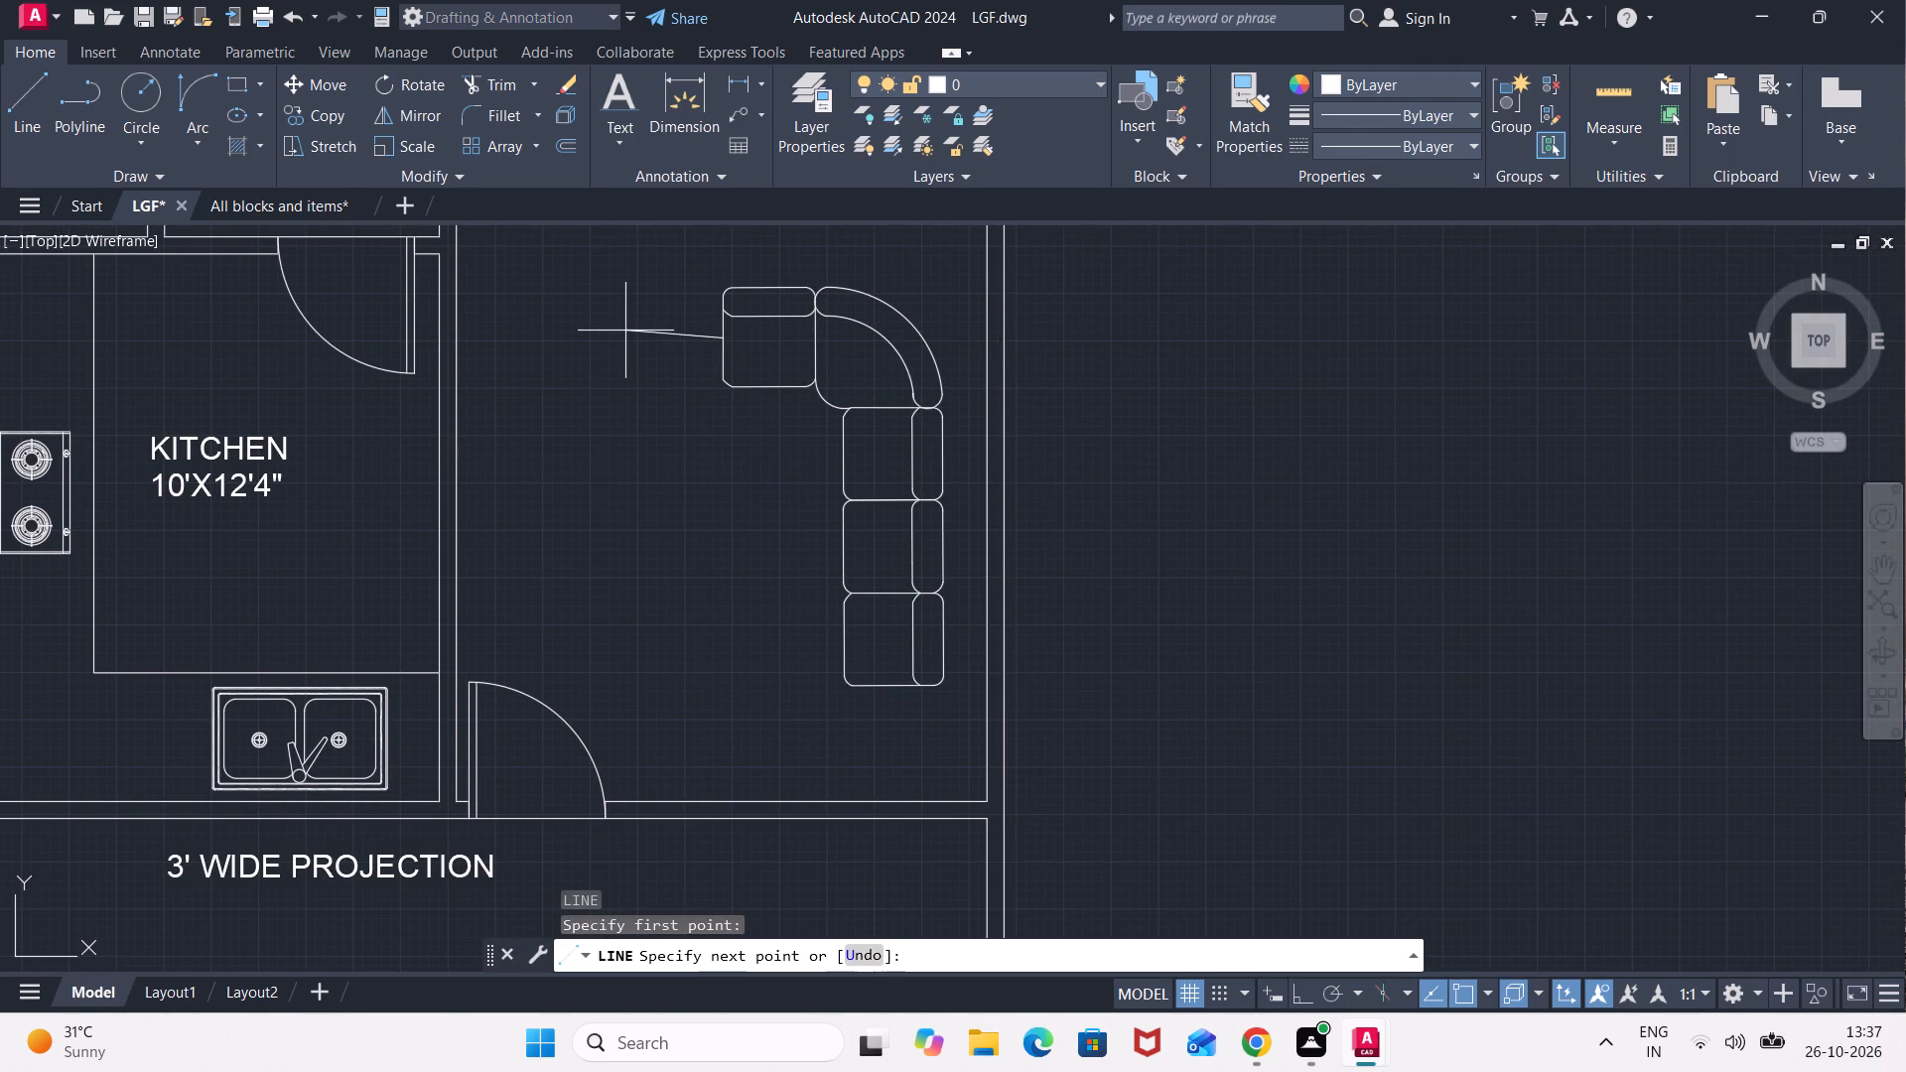
{"action": "key", "text": "F8"}
{"action": "left_click", "coordinate": [590, 362]}
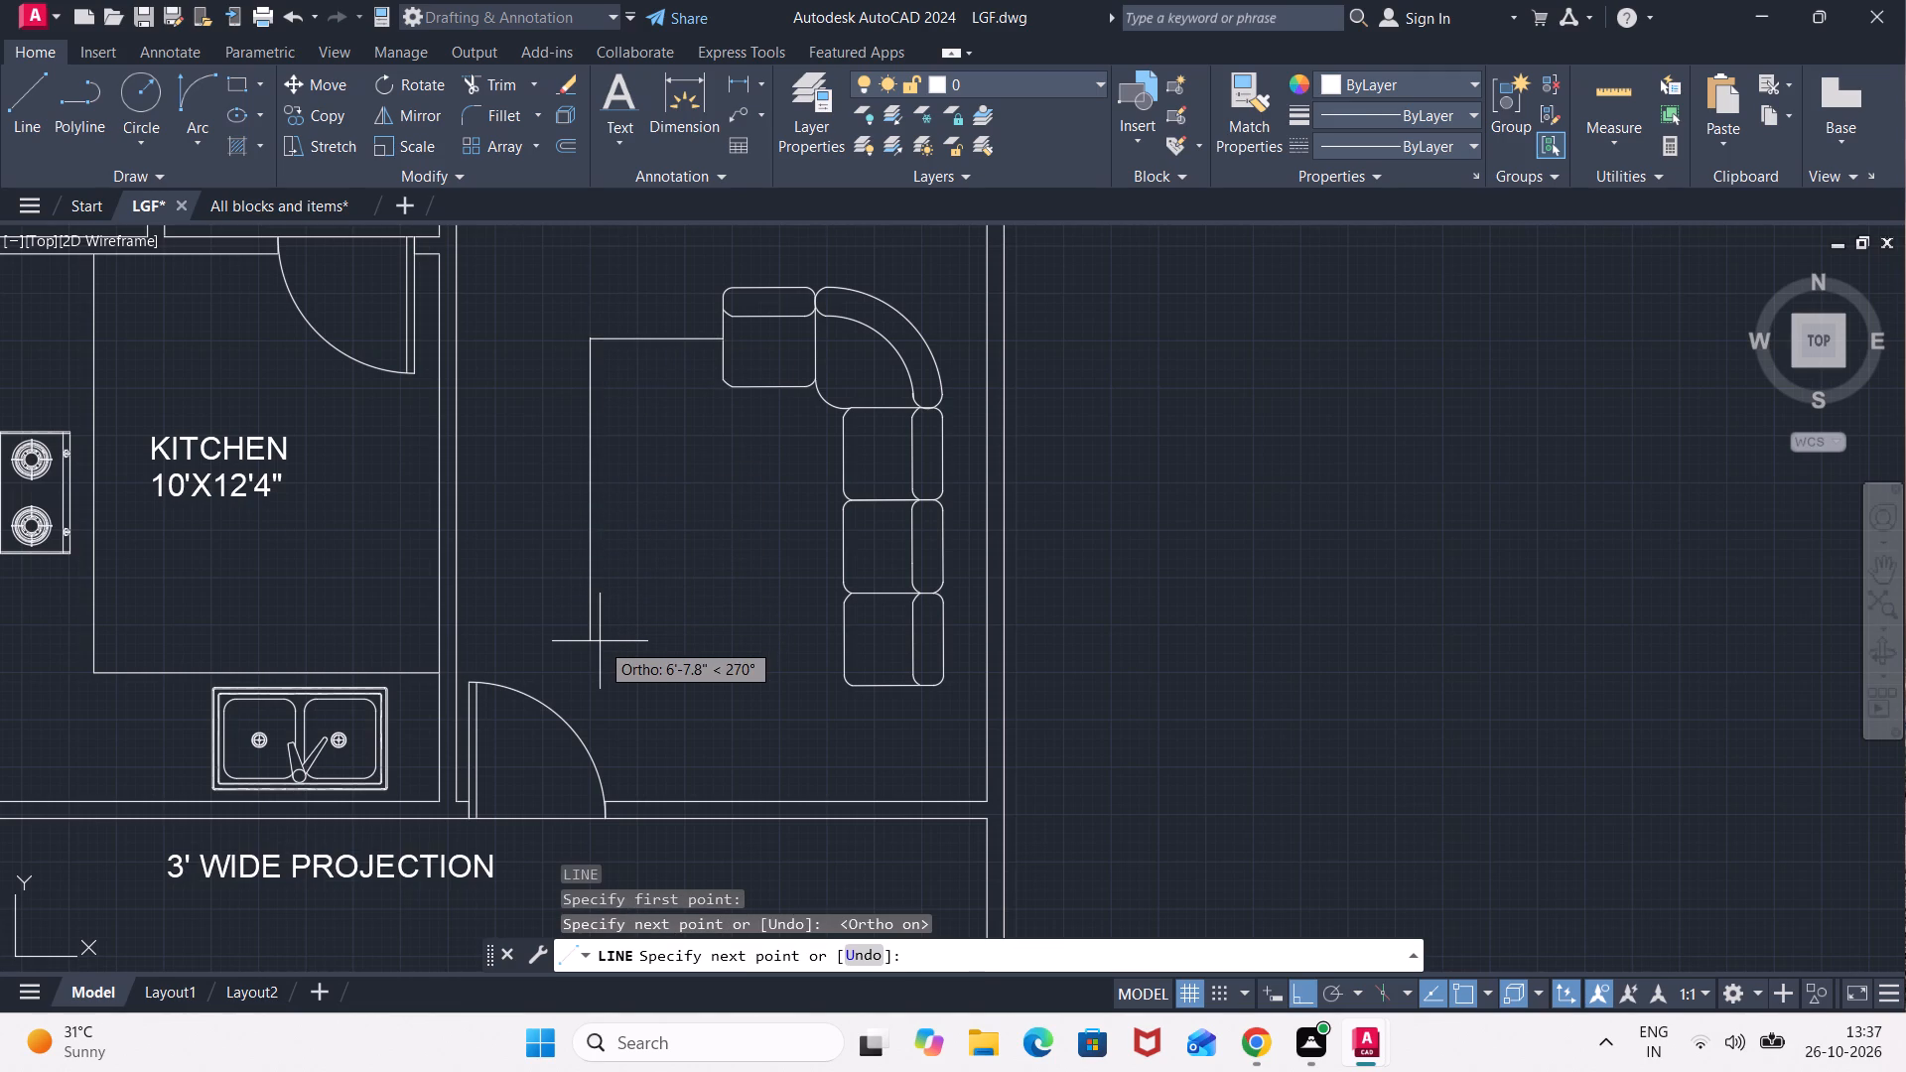
{"action": "left_click", "coordinate": [600, 641]}
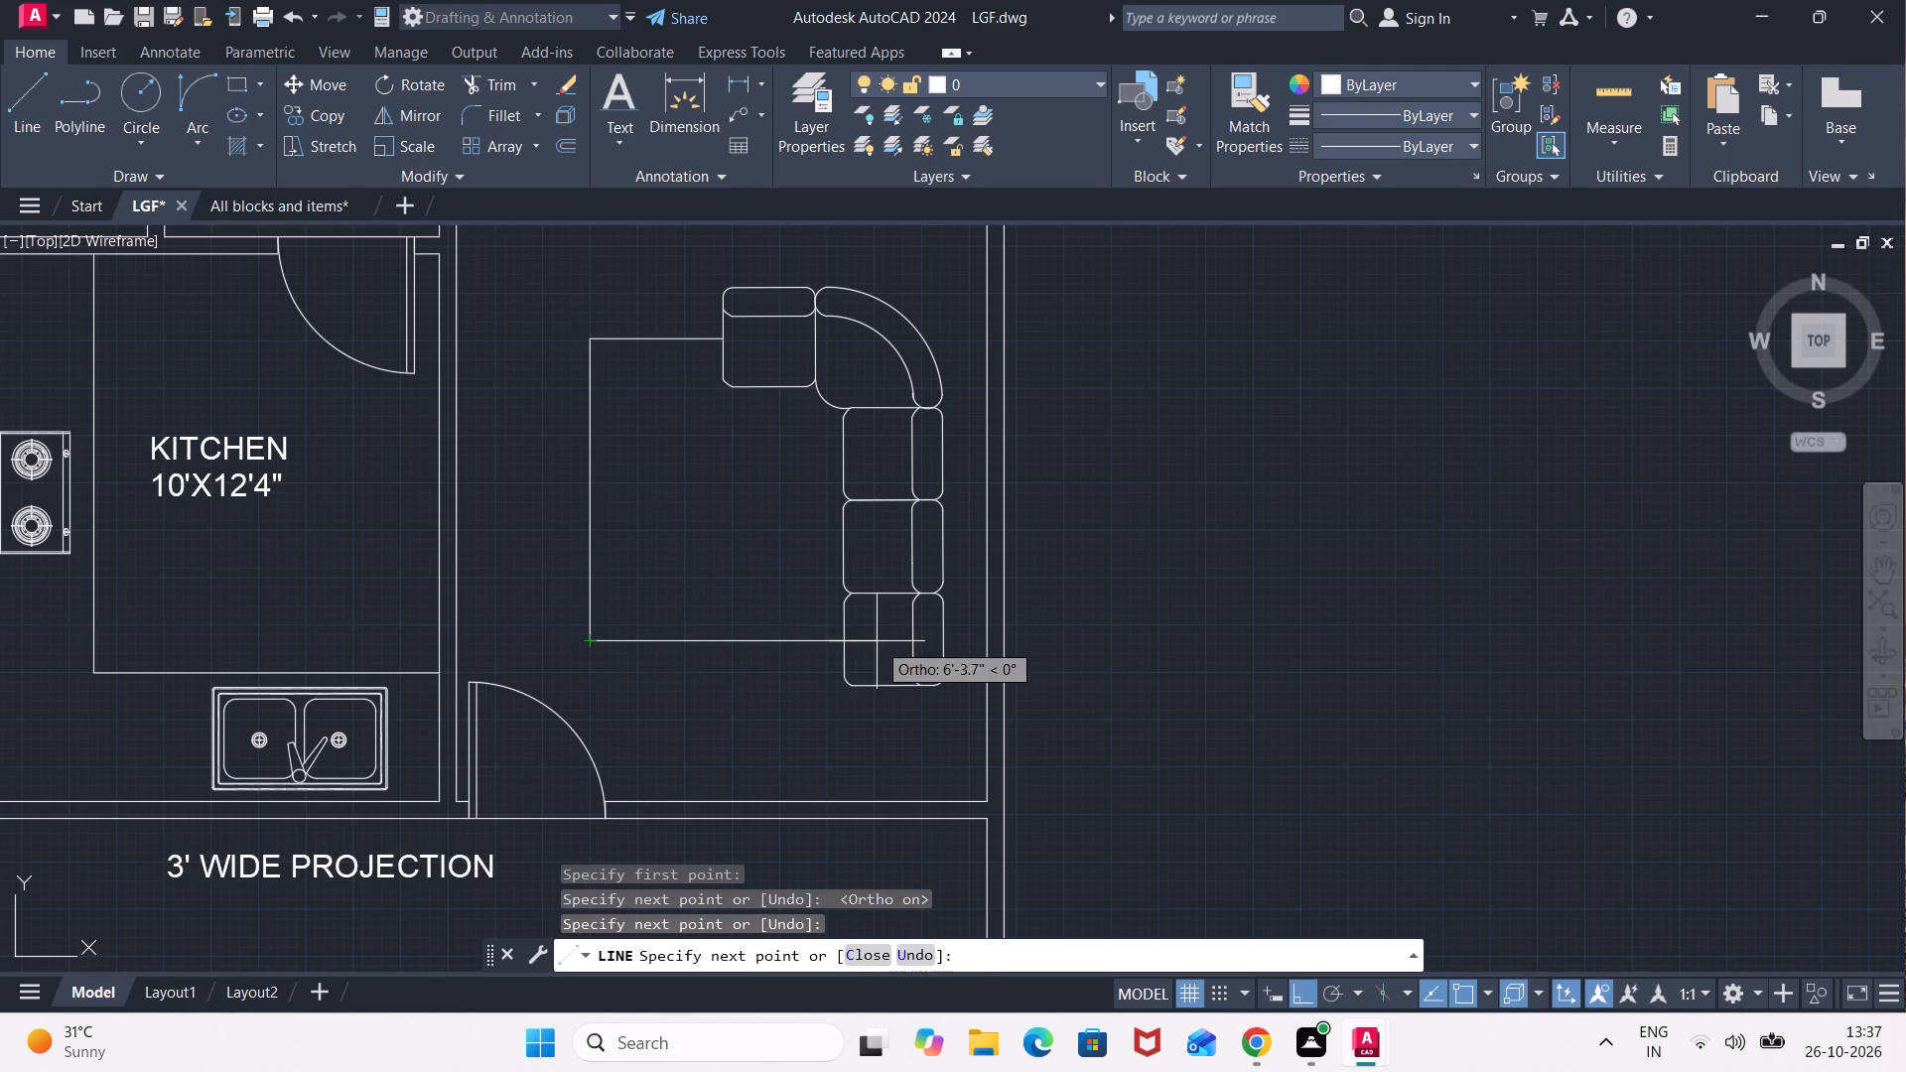
{"action": "left_click", "coordinate": [843, 643]}
{"action": "key", "text": "Escape"}
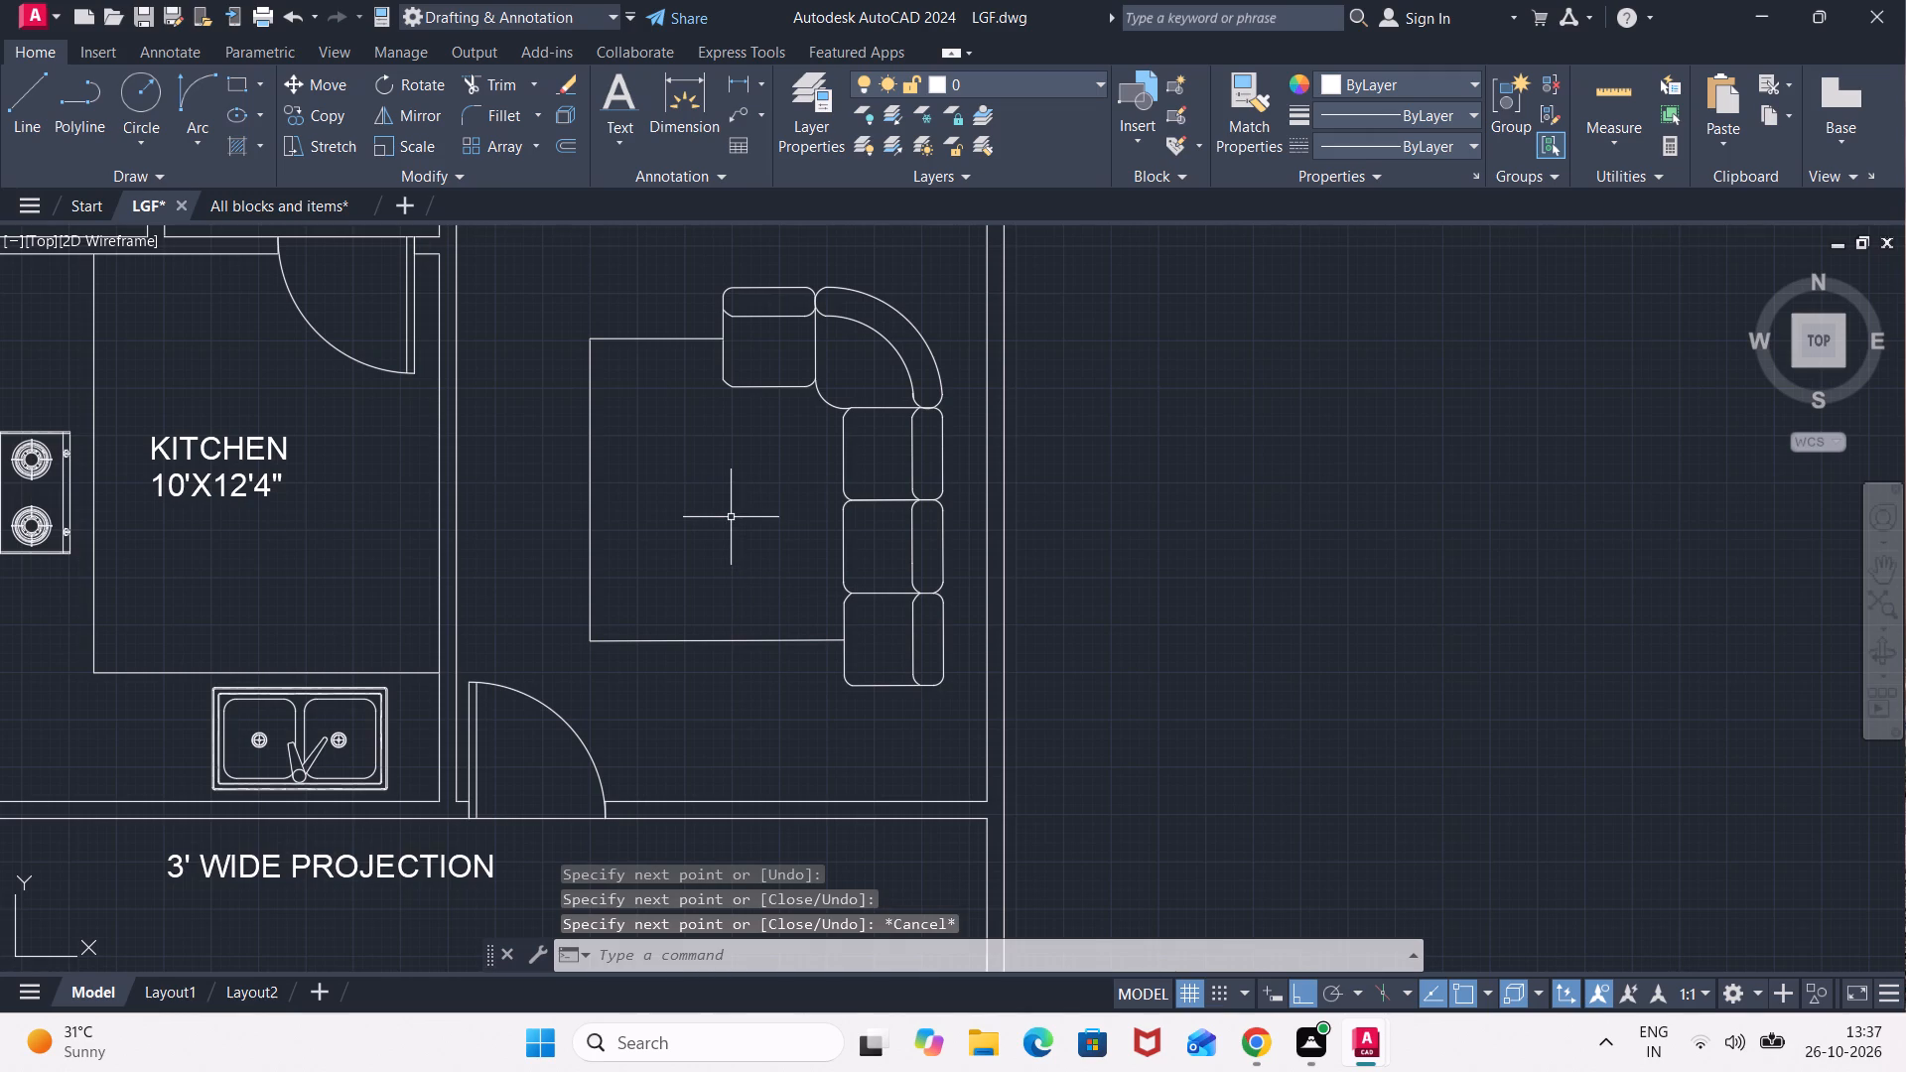
Draw a small upright rectangle freehand in the middle of the three-sided outline beside the corner sofa.
{"action": "type", "text": "REC"}
{"action": "key", "text": "Return"}
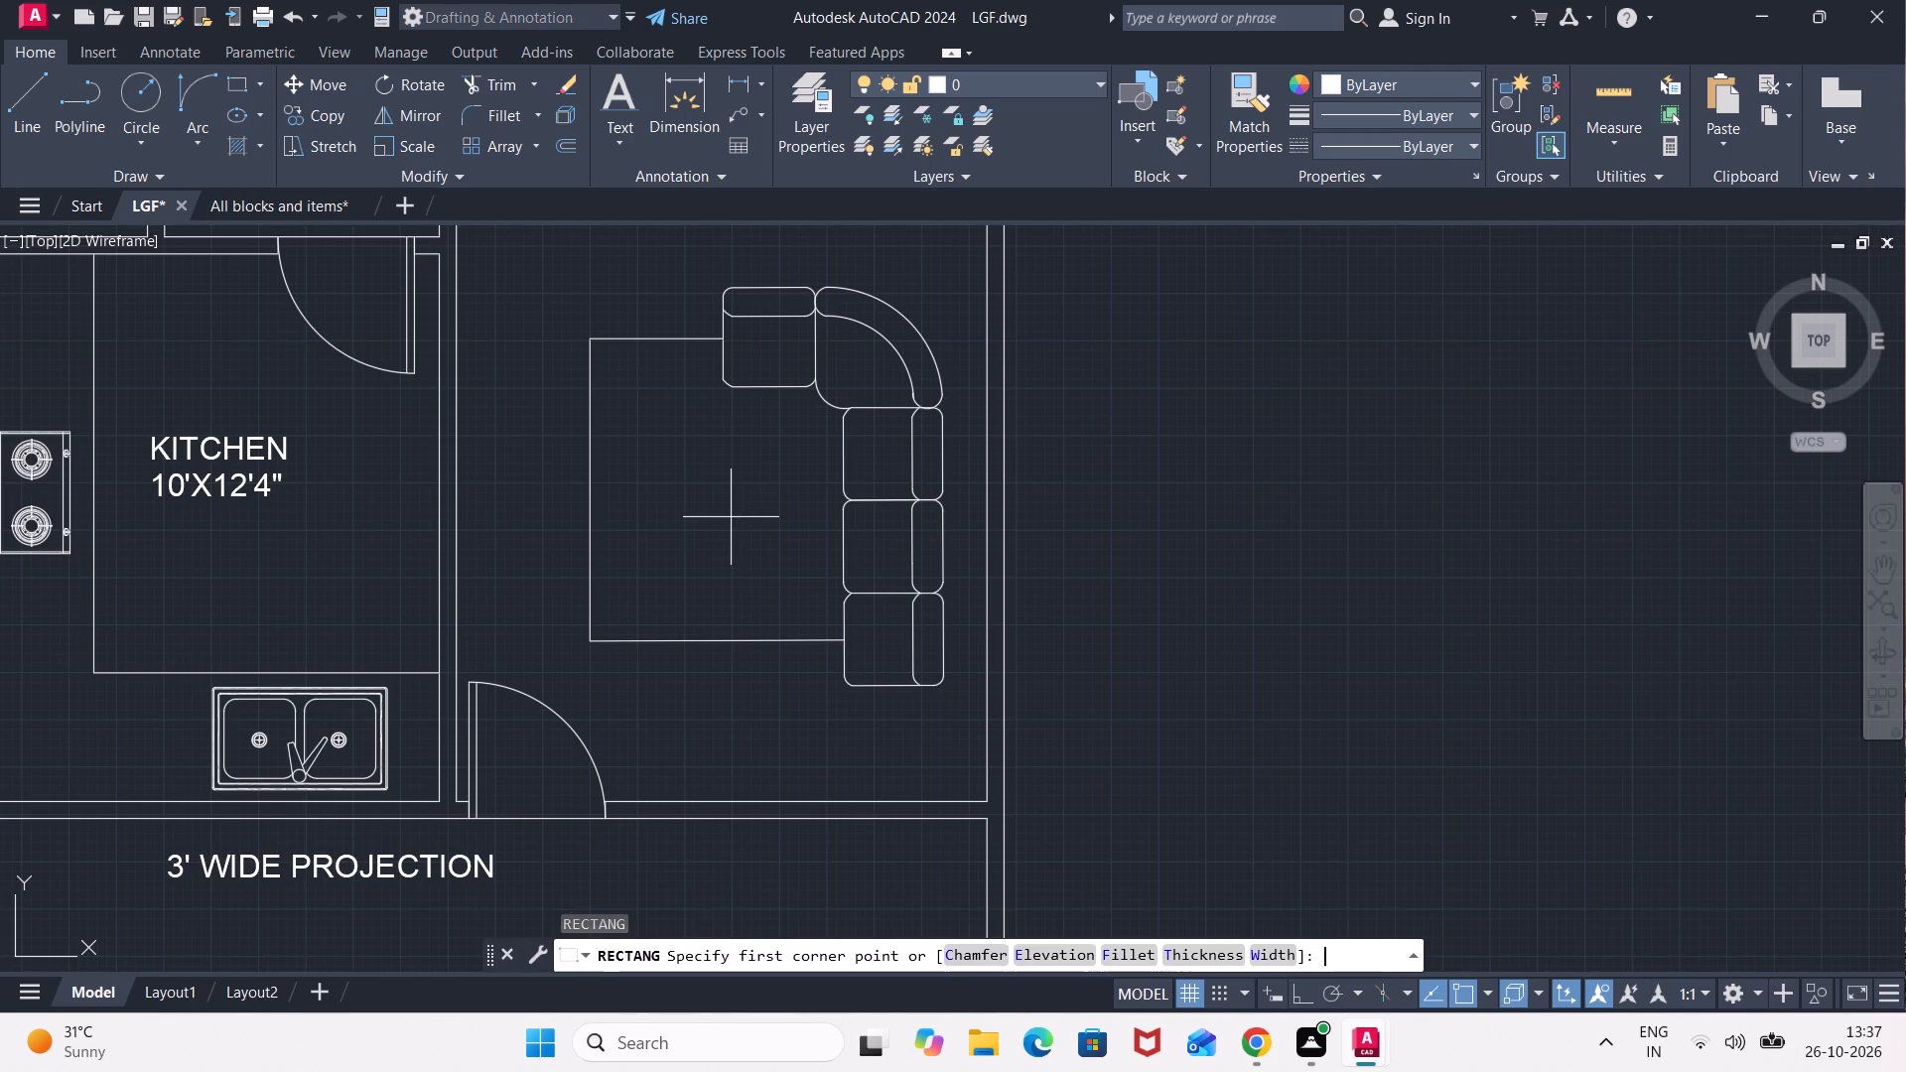
{"action": "left_click", "coordinate": [678, 446]}
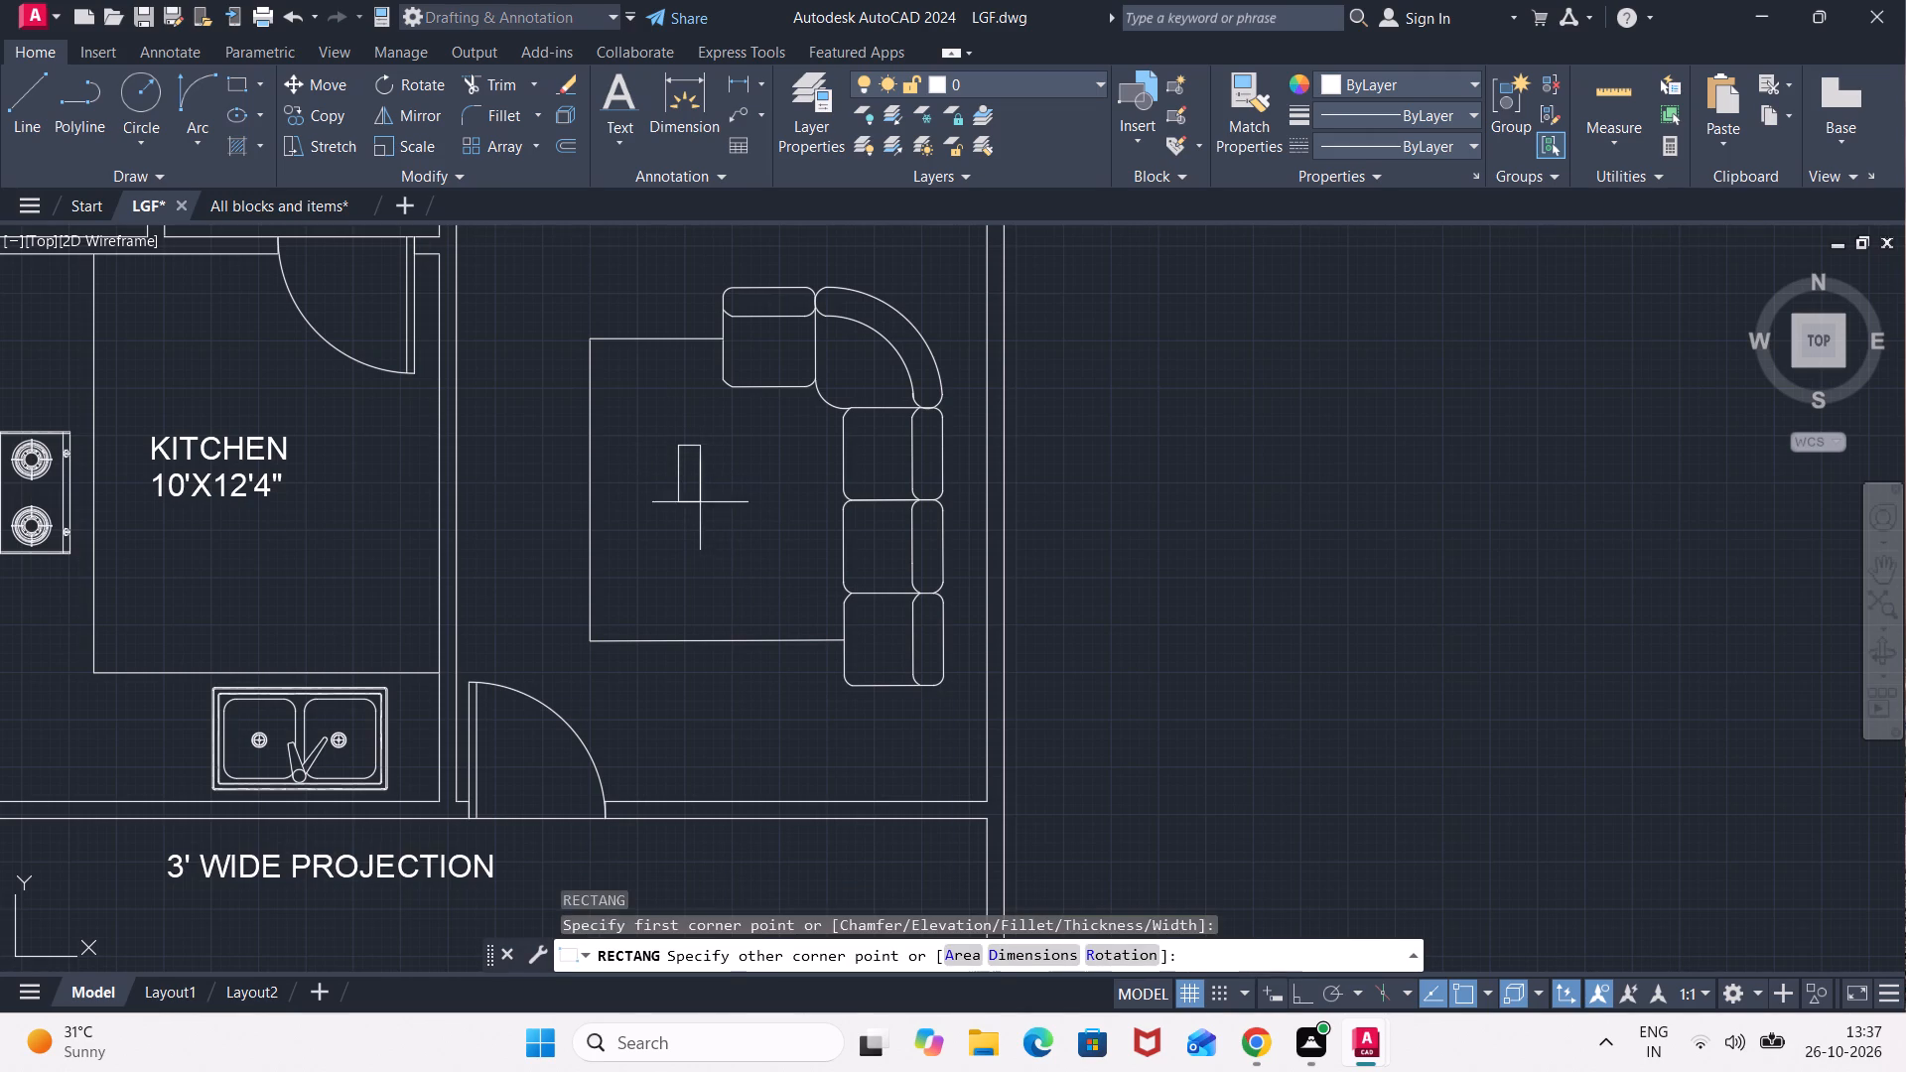
{"action": "left_click", "coordinate": [783, 584]}
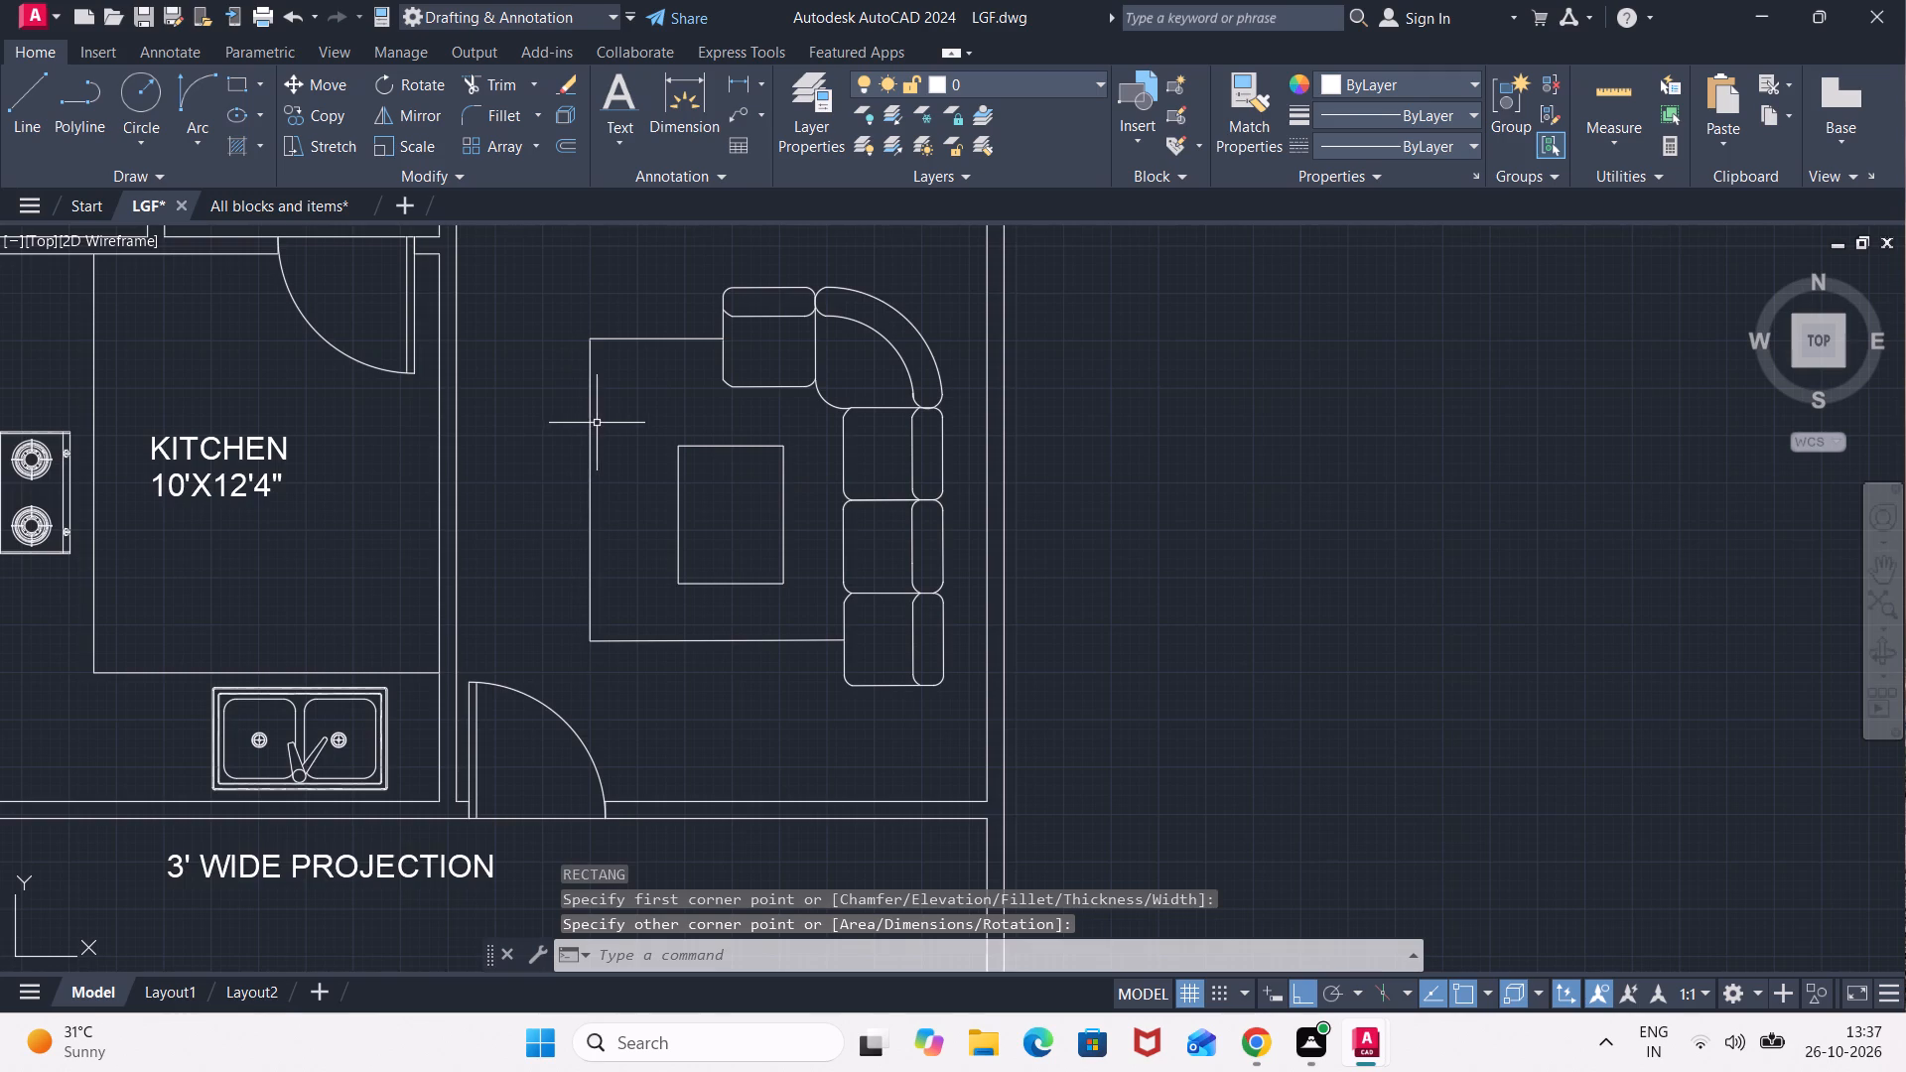
Look over the furnished floor plan from the DRG ROOM through the lobby to the rear bedrooms, store and toilet.
{"action": "scroll", "coordinate": [685, 428], "scroll_direction": "down", "scroll_amount": 1}
{"action": "middle_click_drag", "start_coordinate": [691, 431], "coordinate": [826, 338]}
{"action": "scroll", "coordinate": [767, 437], "scroll_direction": "up", "scroll_amount": 2}
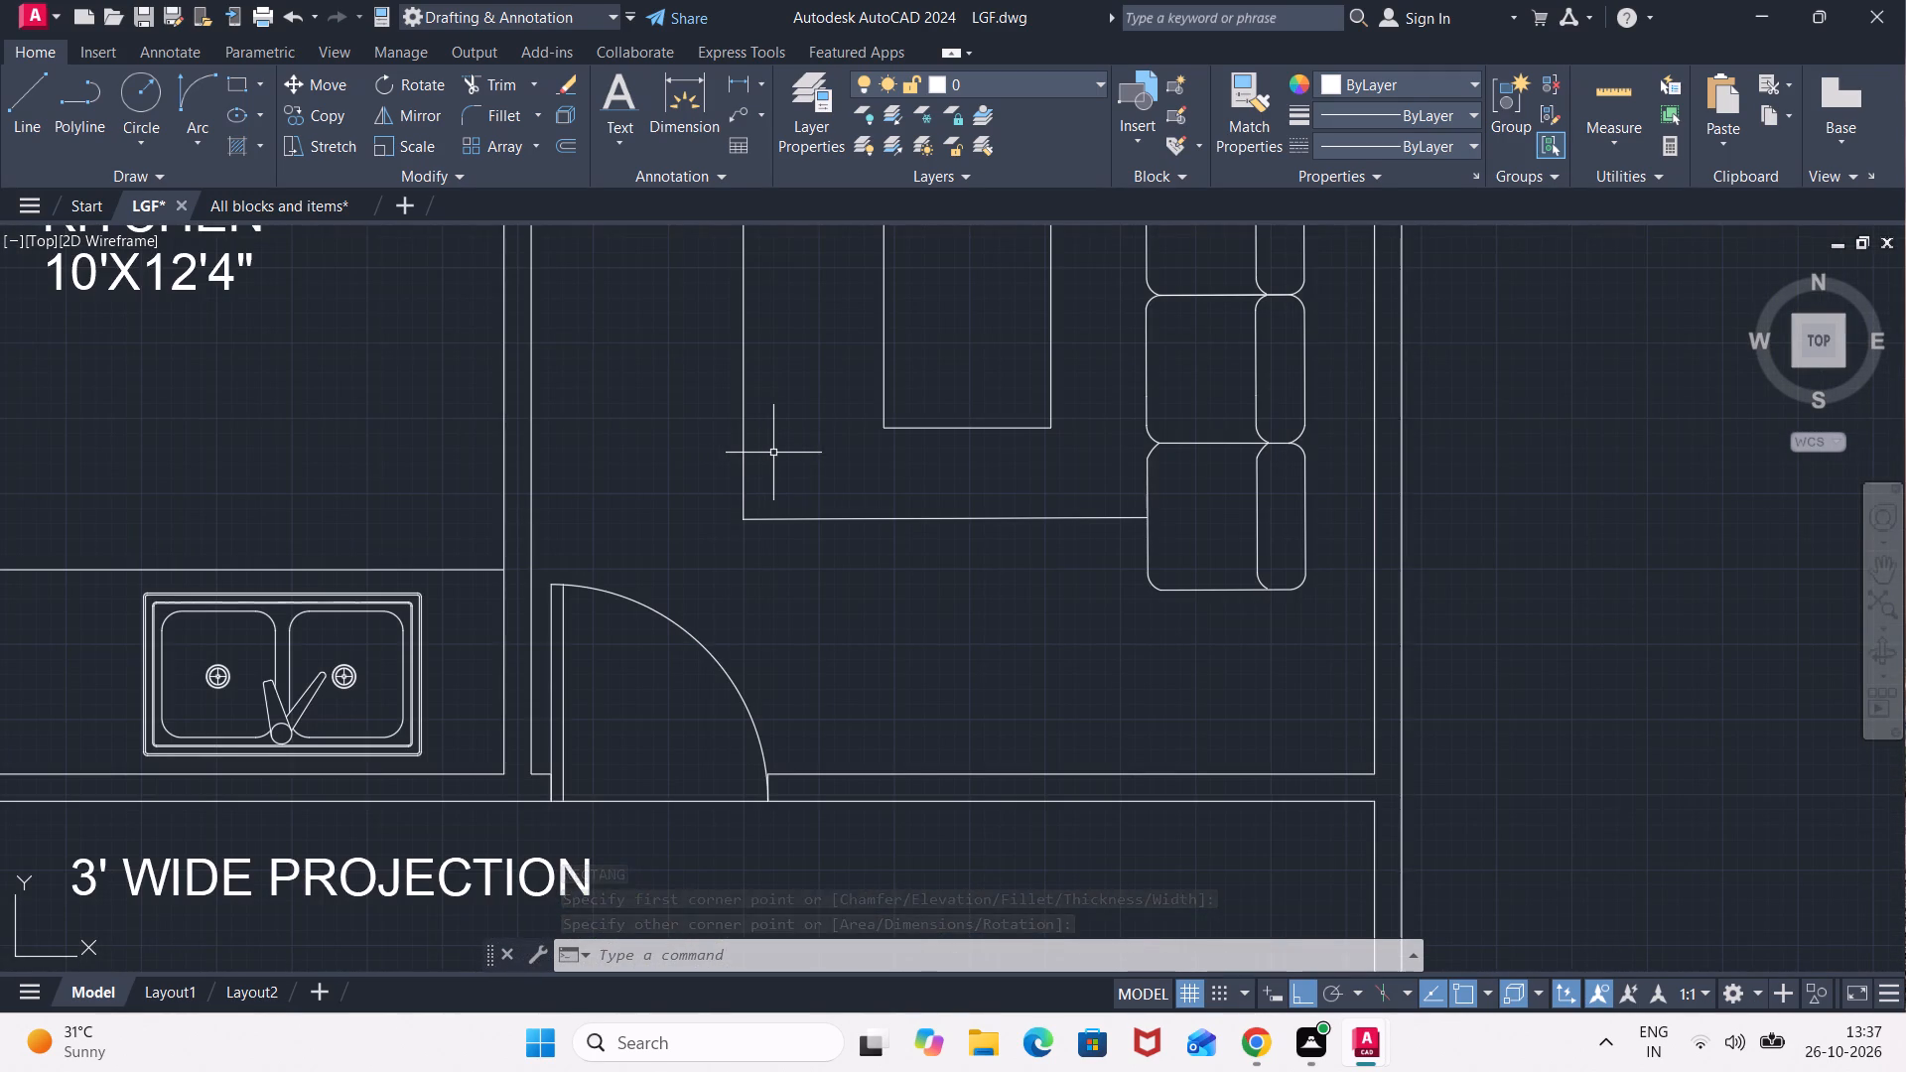
{"action": "scroll", "coordinate": [773, 453], "scroll_direction": "down", "scroll_amount": 3}
{"action": "middle_click_drag", "start_coordinate": [794, 392], "coordinate": [799, 573]}
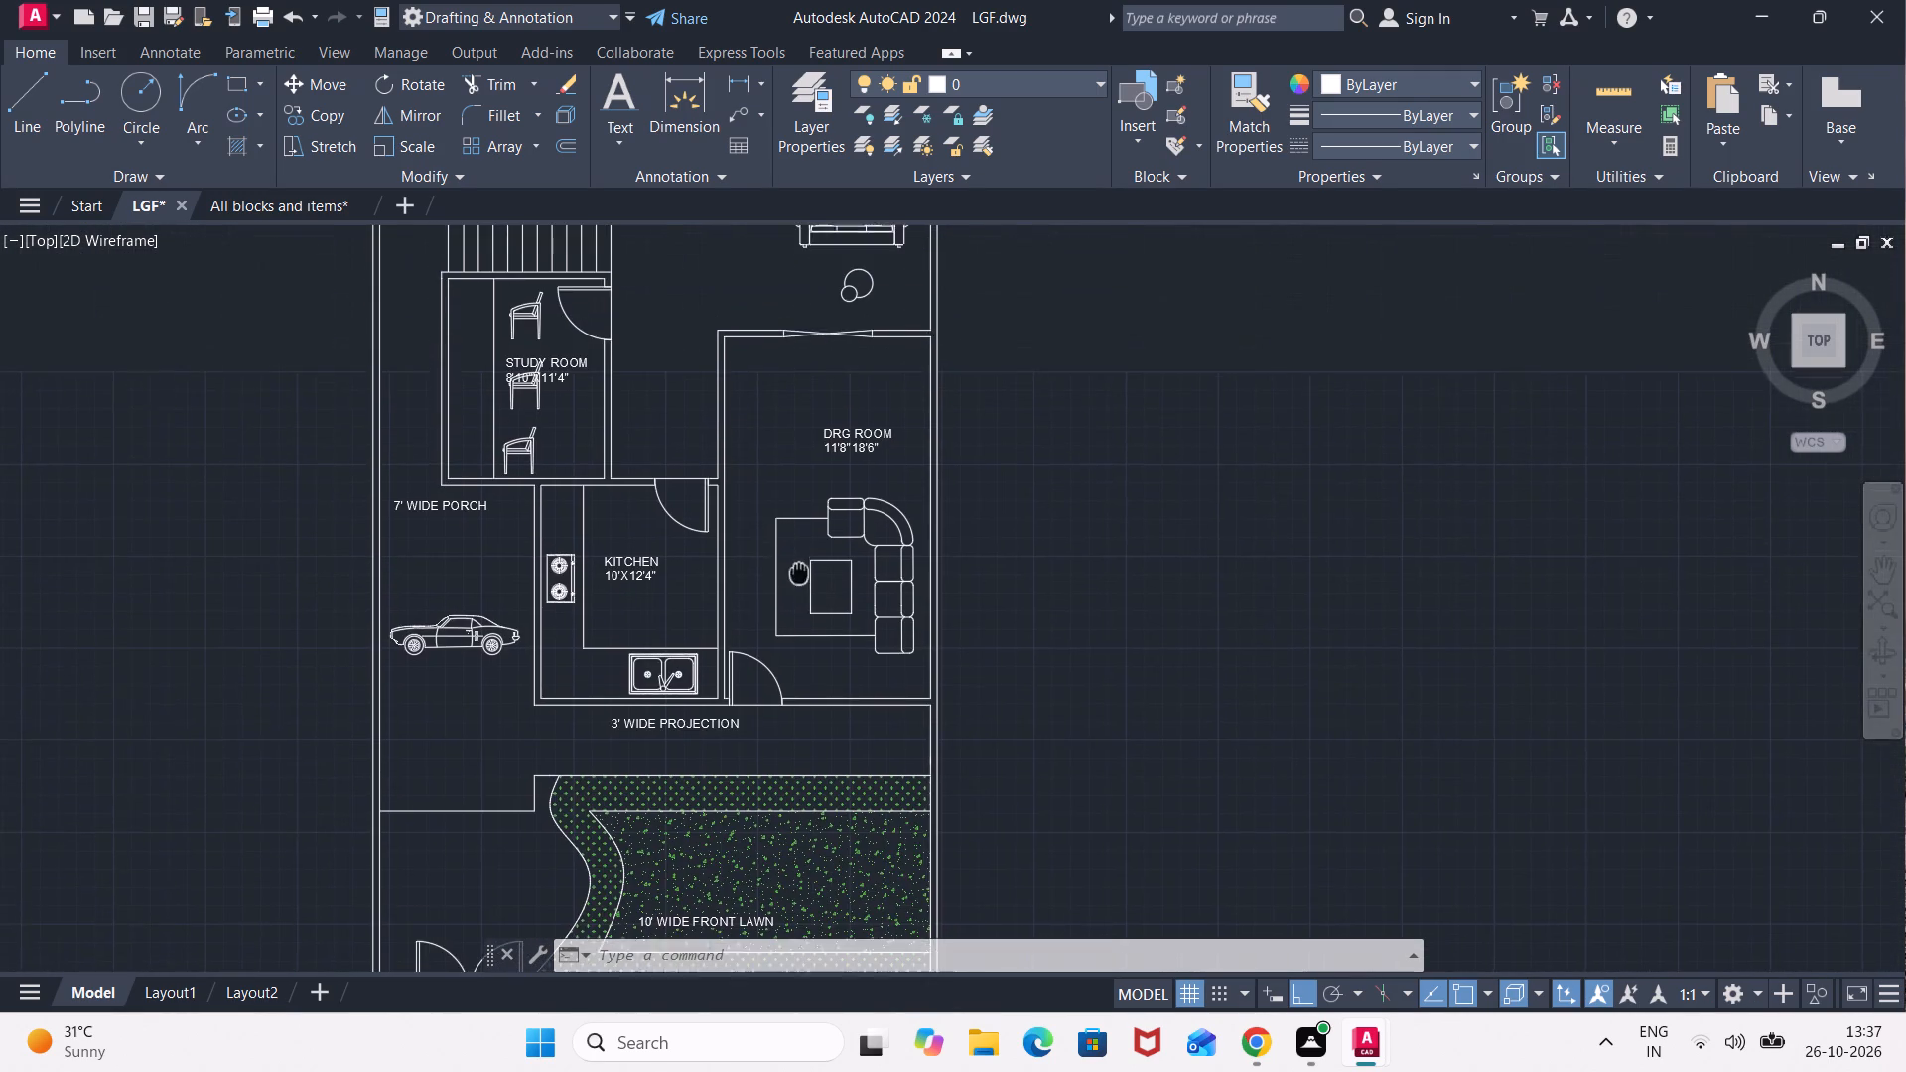
{"action": "middle_click_drag", "start_coordinate": [799, 573], "coordinate": [799, 574]}
{"action": "middle_click_drag", "start_coordinate": [774, 444], "coordinate": [783, 568]}
{"action": "middle_click_drag", "start_coordinate": [788, 425], "coordinate": [780, 537]}
{"action": "middle_click_drag", "start_coordinate": [785, 398], "coordinate": [783, 560]}
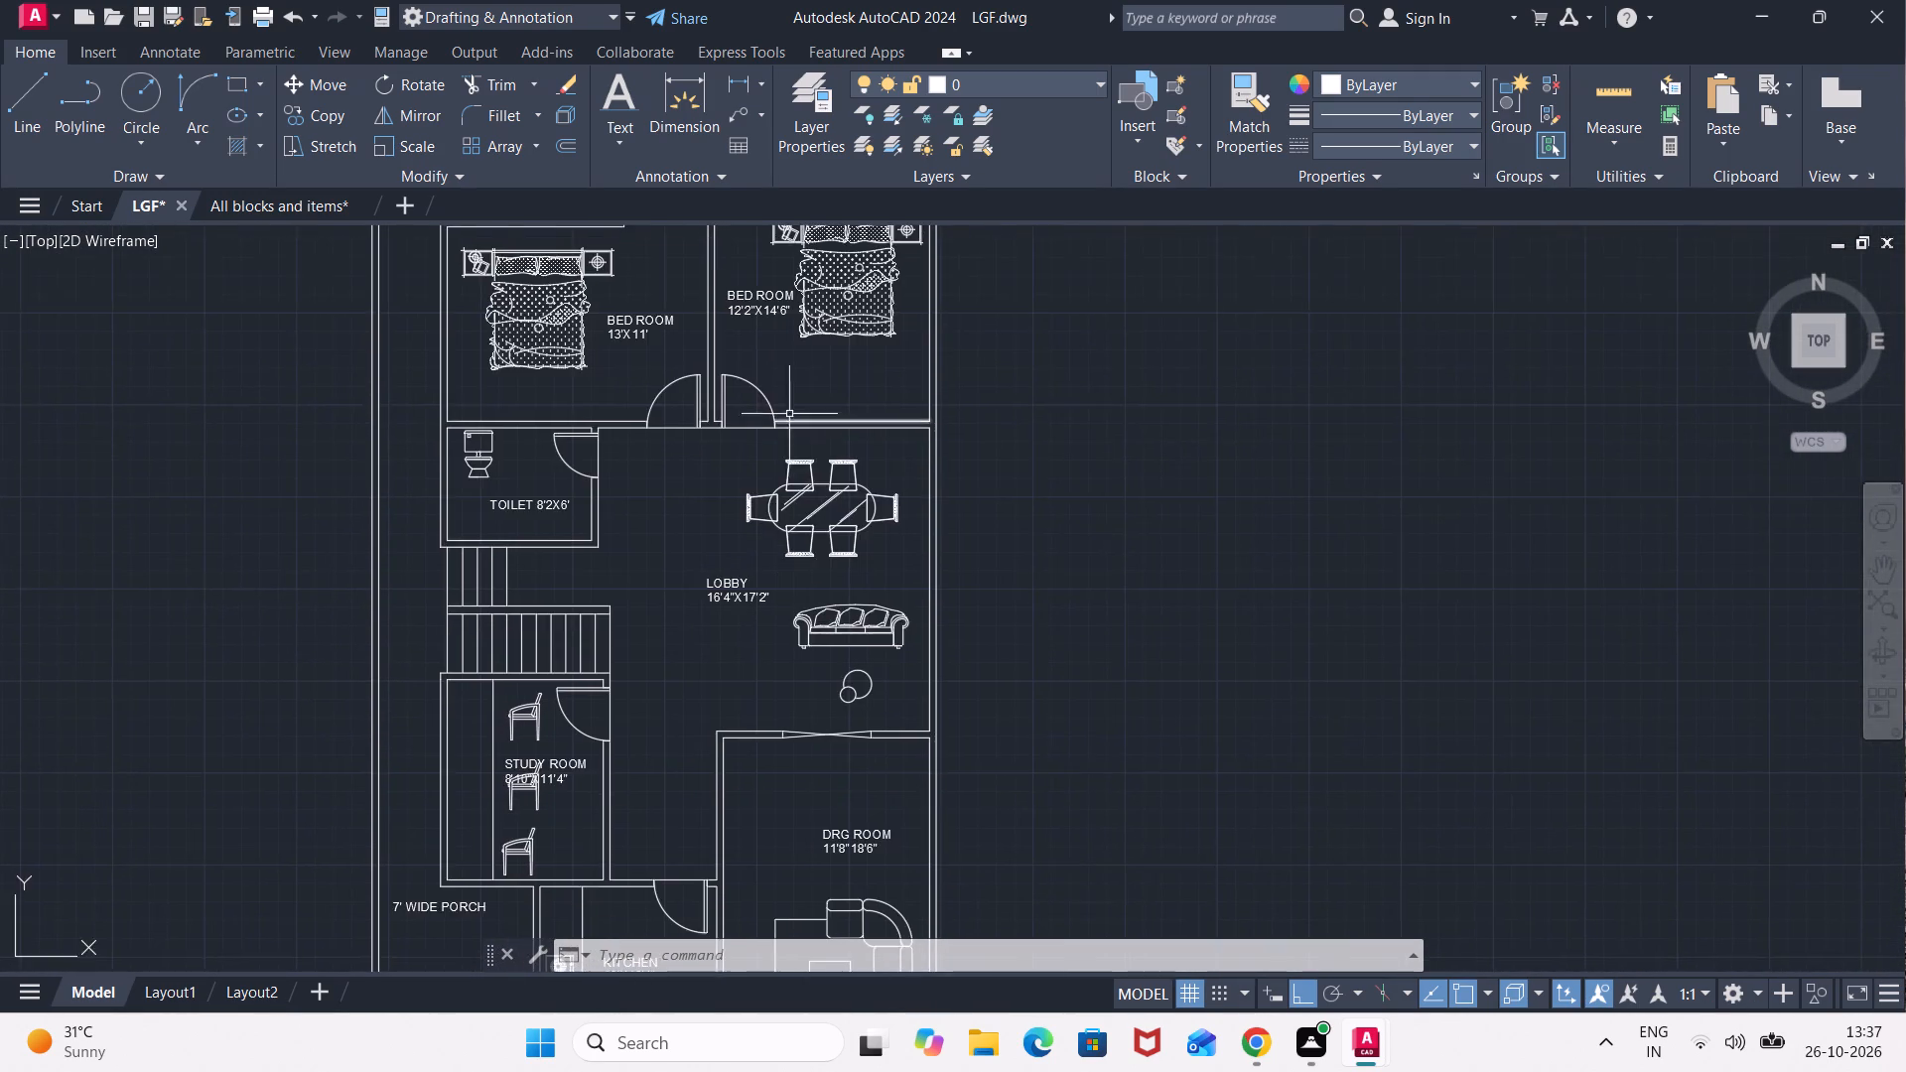
{"action": "middle_click_drag", "start_coordinate": [791, 410], "coordinate": [779, 584]}
{"action": "middle_click_drag", "start_coordinate": [770, 410], "coordinate": [772, 573]}
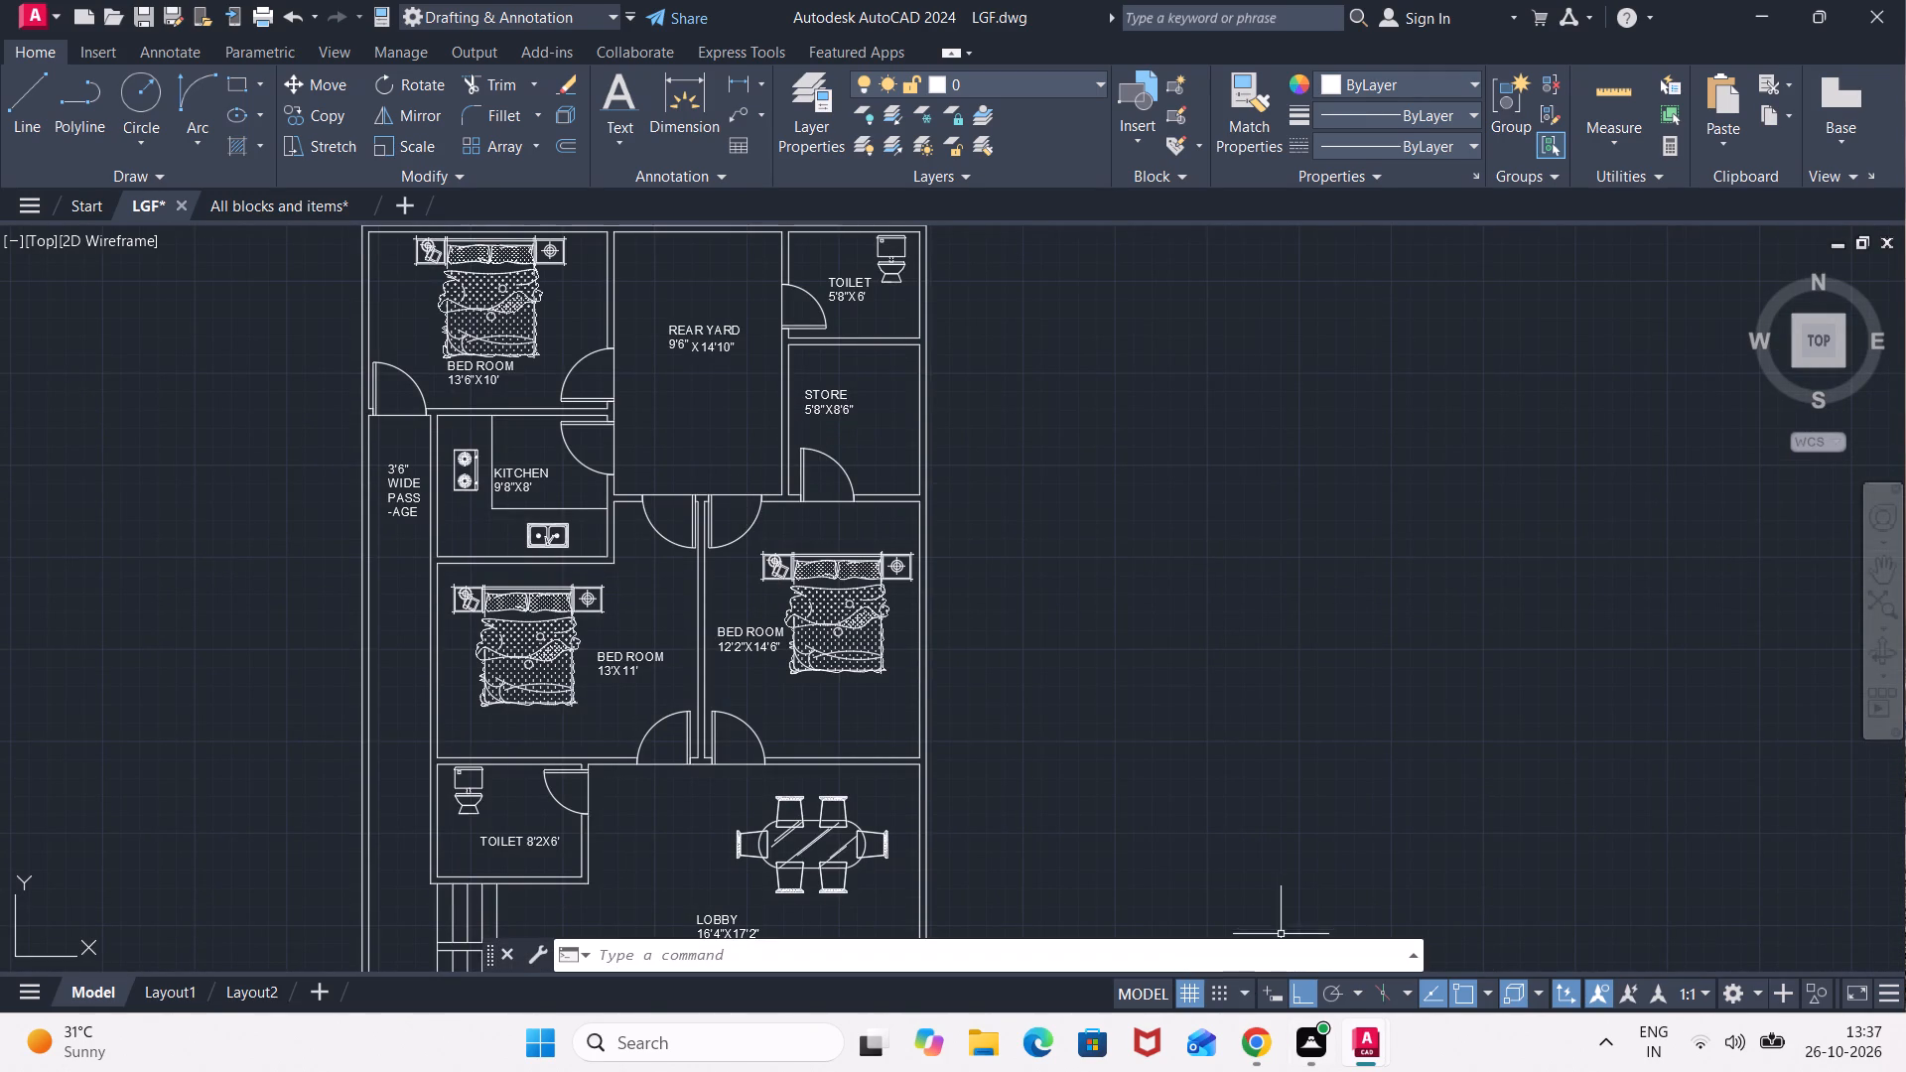
Draw an L-shaped shelf edge in the STORE, from the rear-yard side wall across above the room label and down to the bottom wall.
{"action": "scroll", "coordinate": [1216, 936], "scroll_direction": "up", "scroll_amount": 1}
{"action": "key", "text": "l"}
{"action": "key", "text": "Return"}
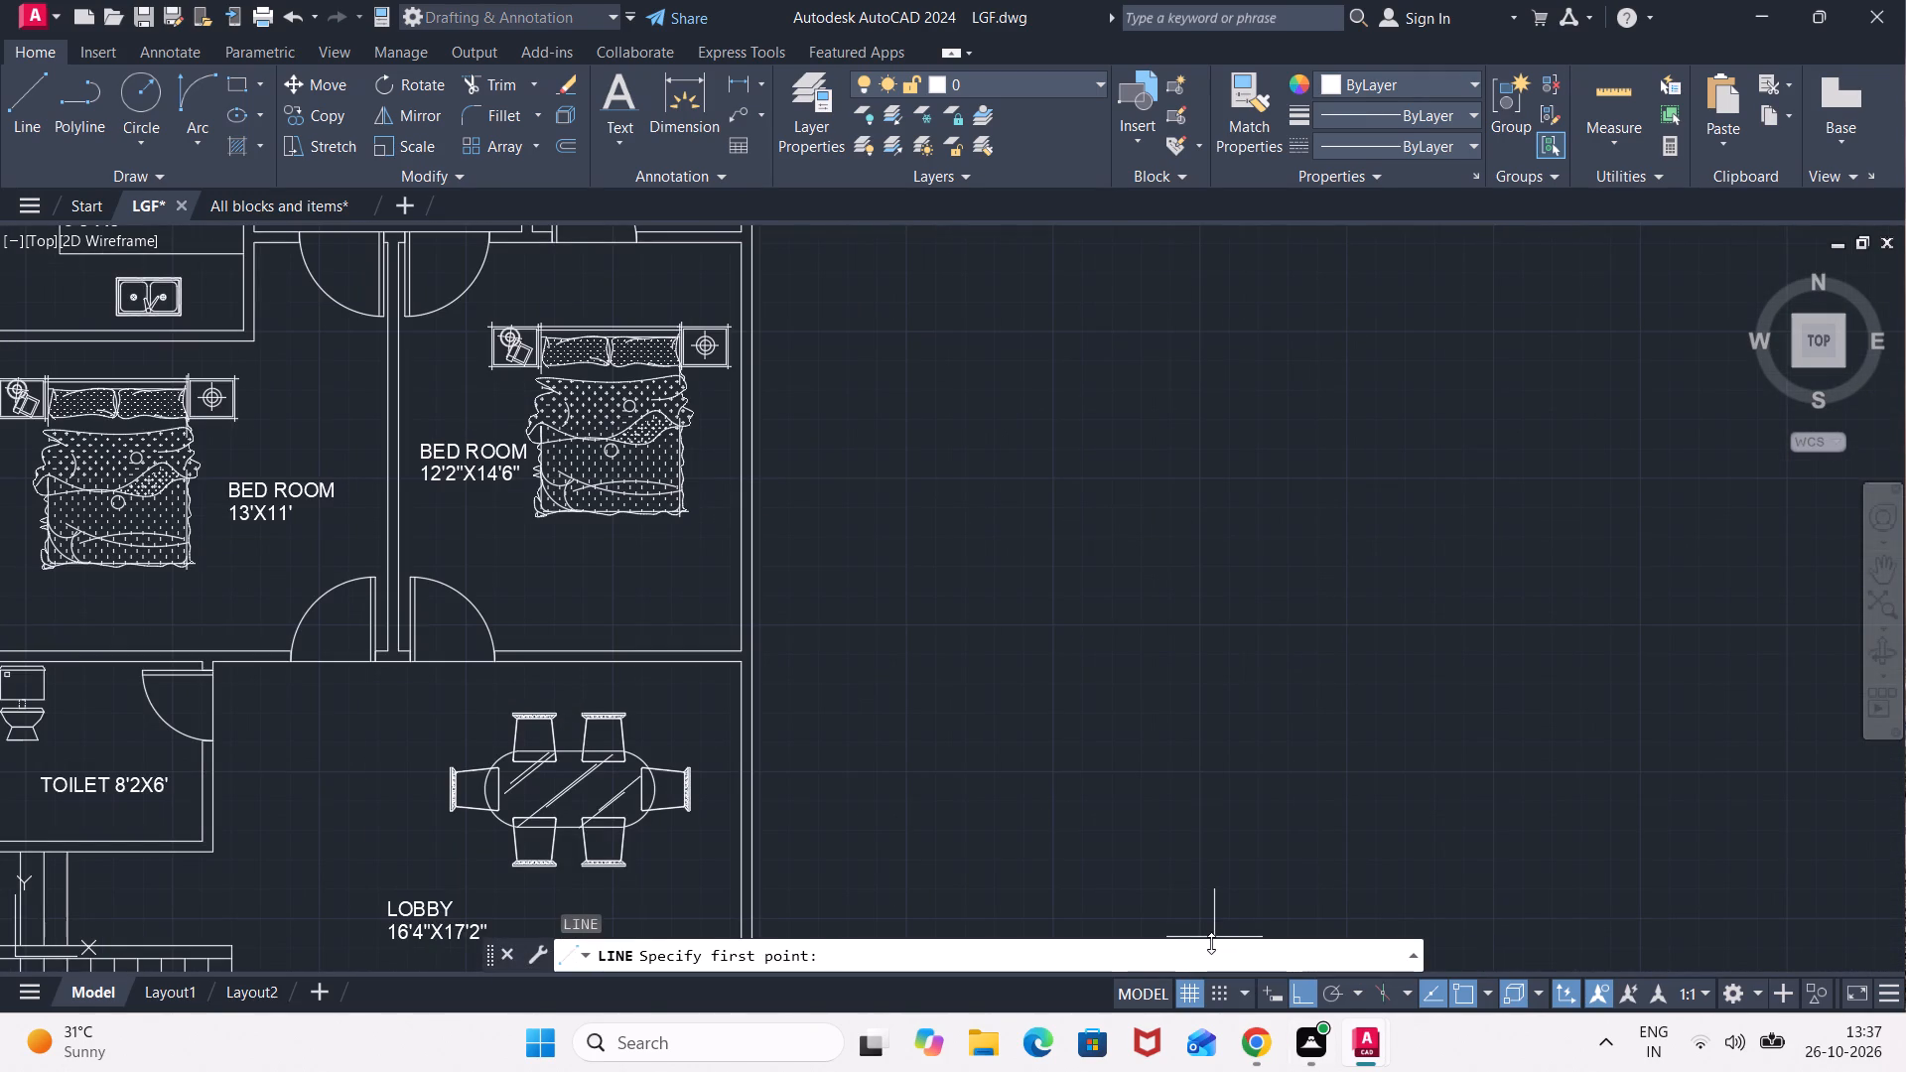
{"action": "scroll", "coordinate": [1231, 830], "scroll_direction": "down", "scroll_amount": 2}
{"action": "middle_click_drag", "start_coordinate": [1039, 795], "coordinate": [1075, 958]}
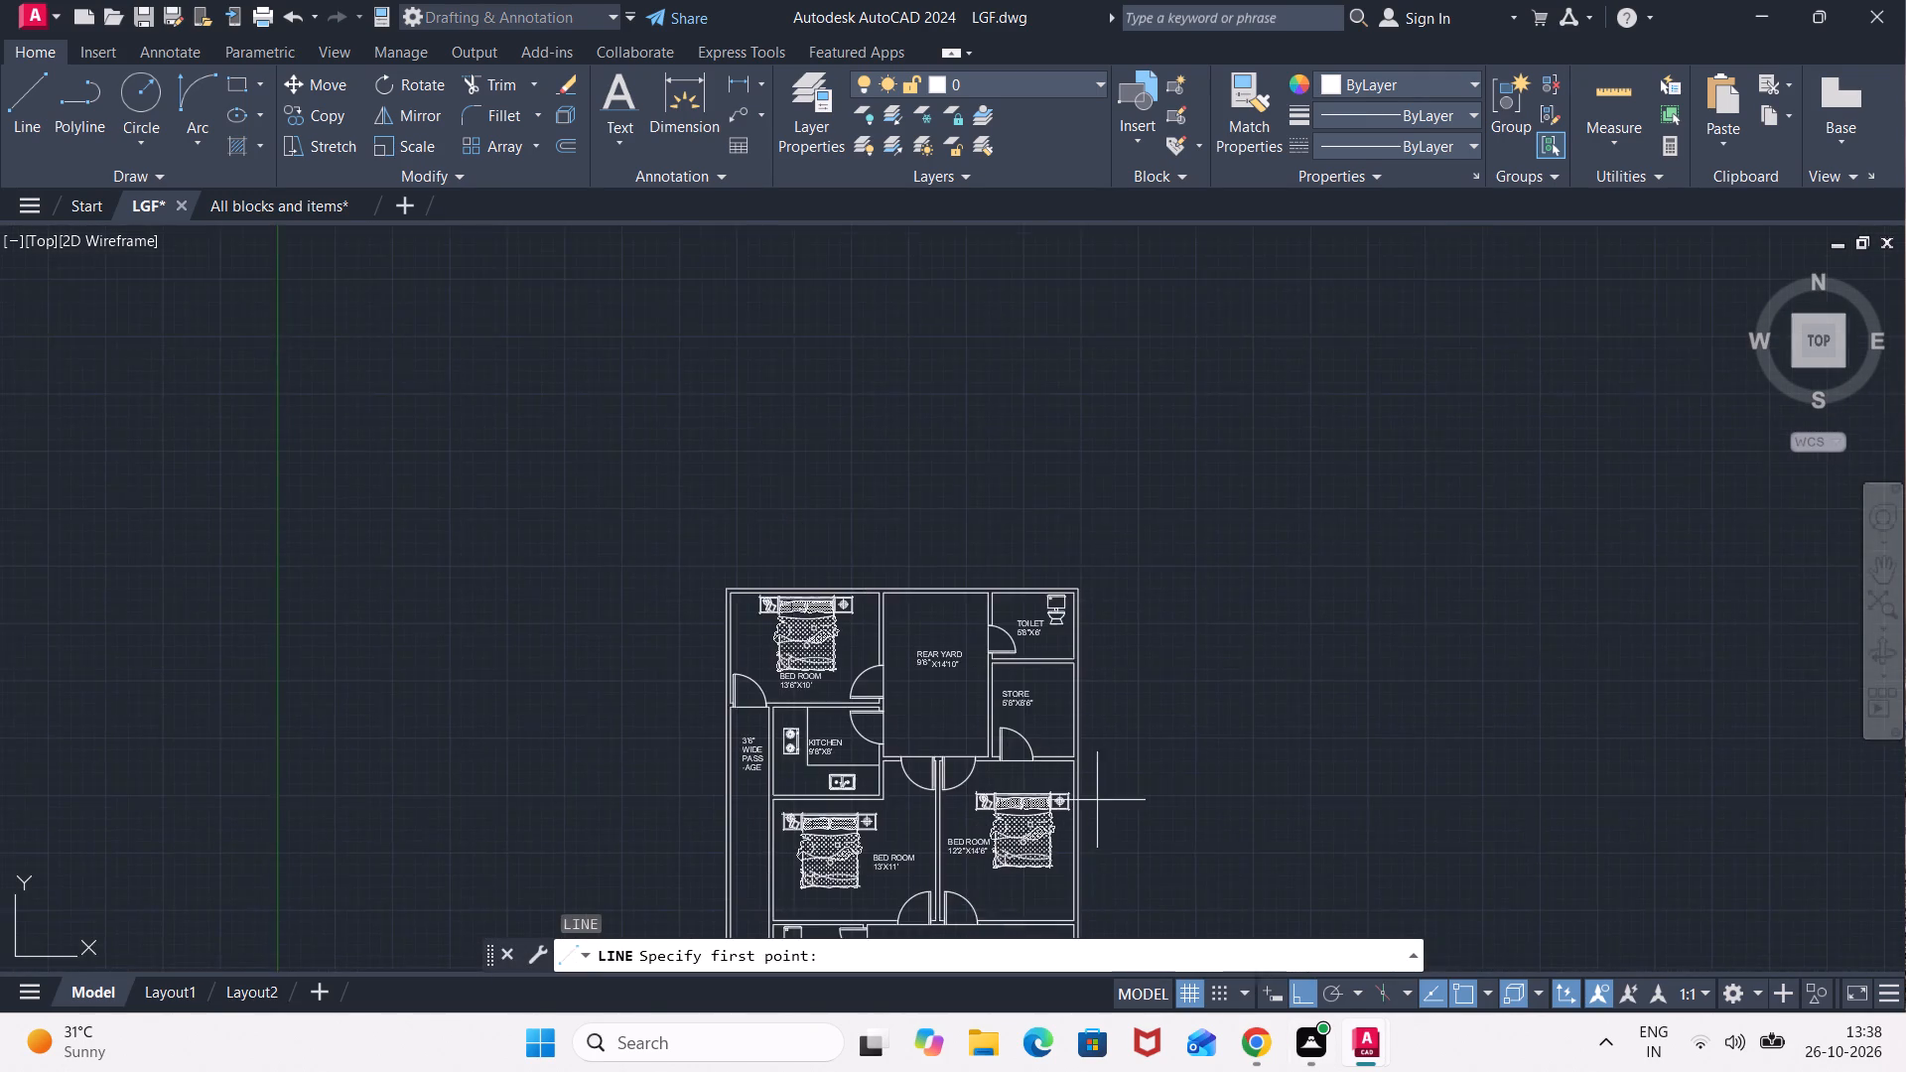
{"action": "scroll", "coordinate": [1102, 790], "scroll_direction": "up", "scroll_amount": 3}
{"action": "scroll", "coordinate": [699, 401], "scroll_direction": "up", "scroll_amount": 1}
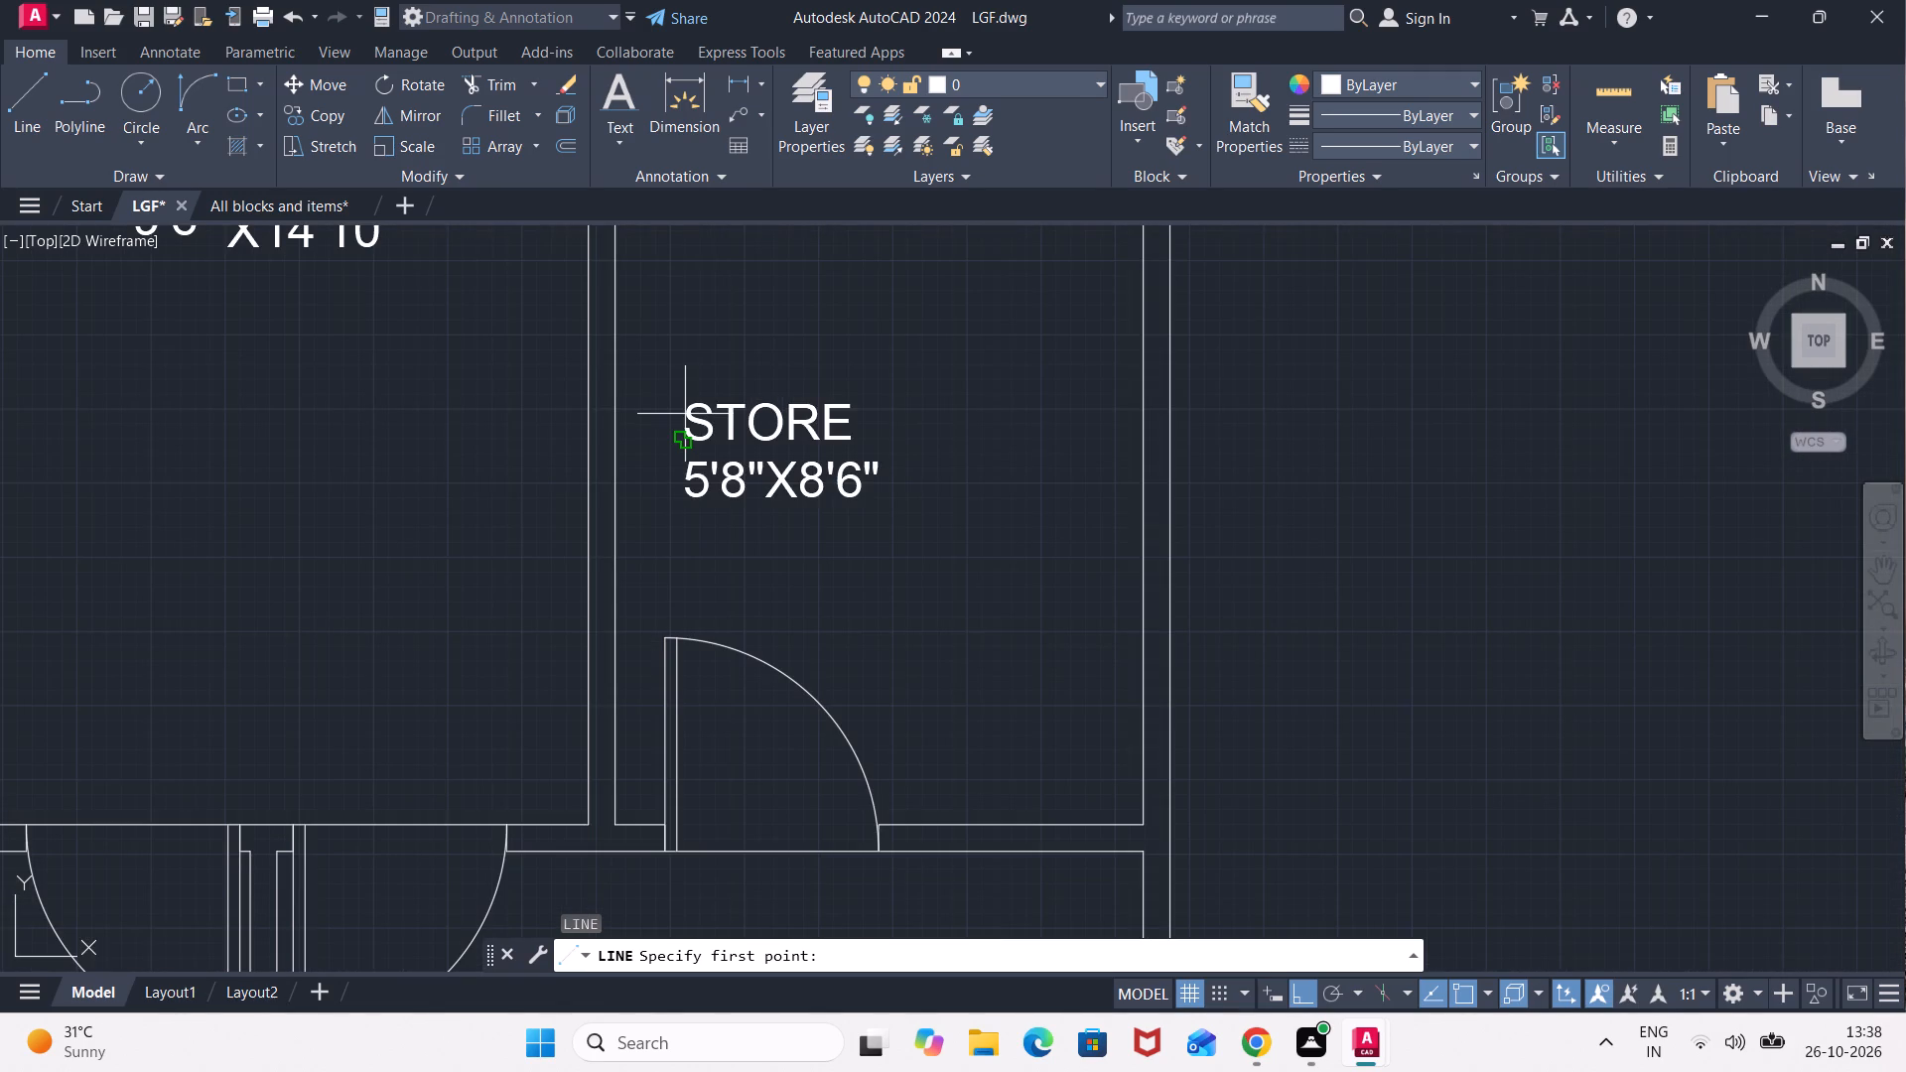
{"action": "scroll", "coordinate": [700, 397], "scroll_direction": "down", "scroll_amount": 1}
{"action": "scroll", "coordinate": [671, 386], "scroll_direction": "up", "scroll_amount": 2}
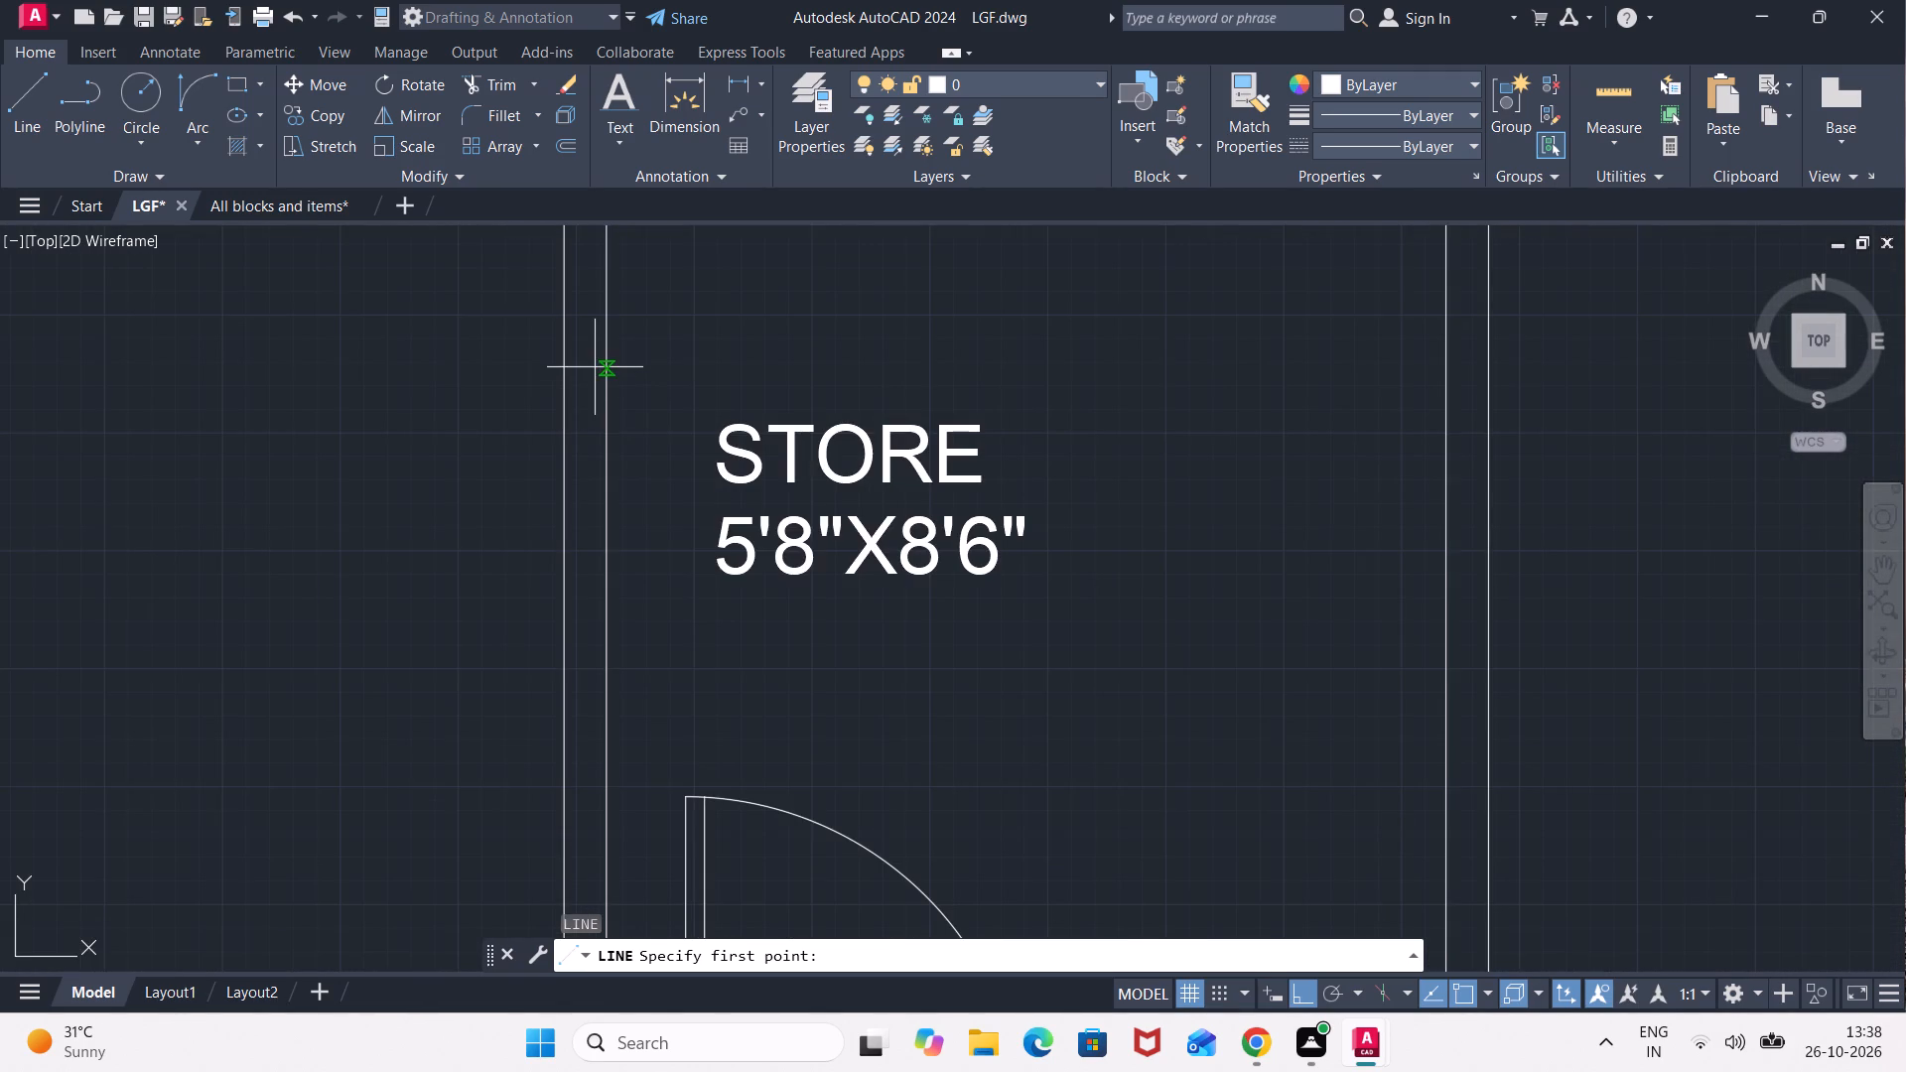
{"action": "left_click", "coordinate": [599, 382]}
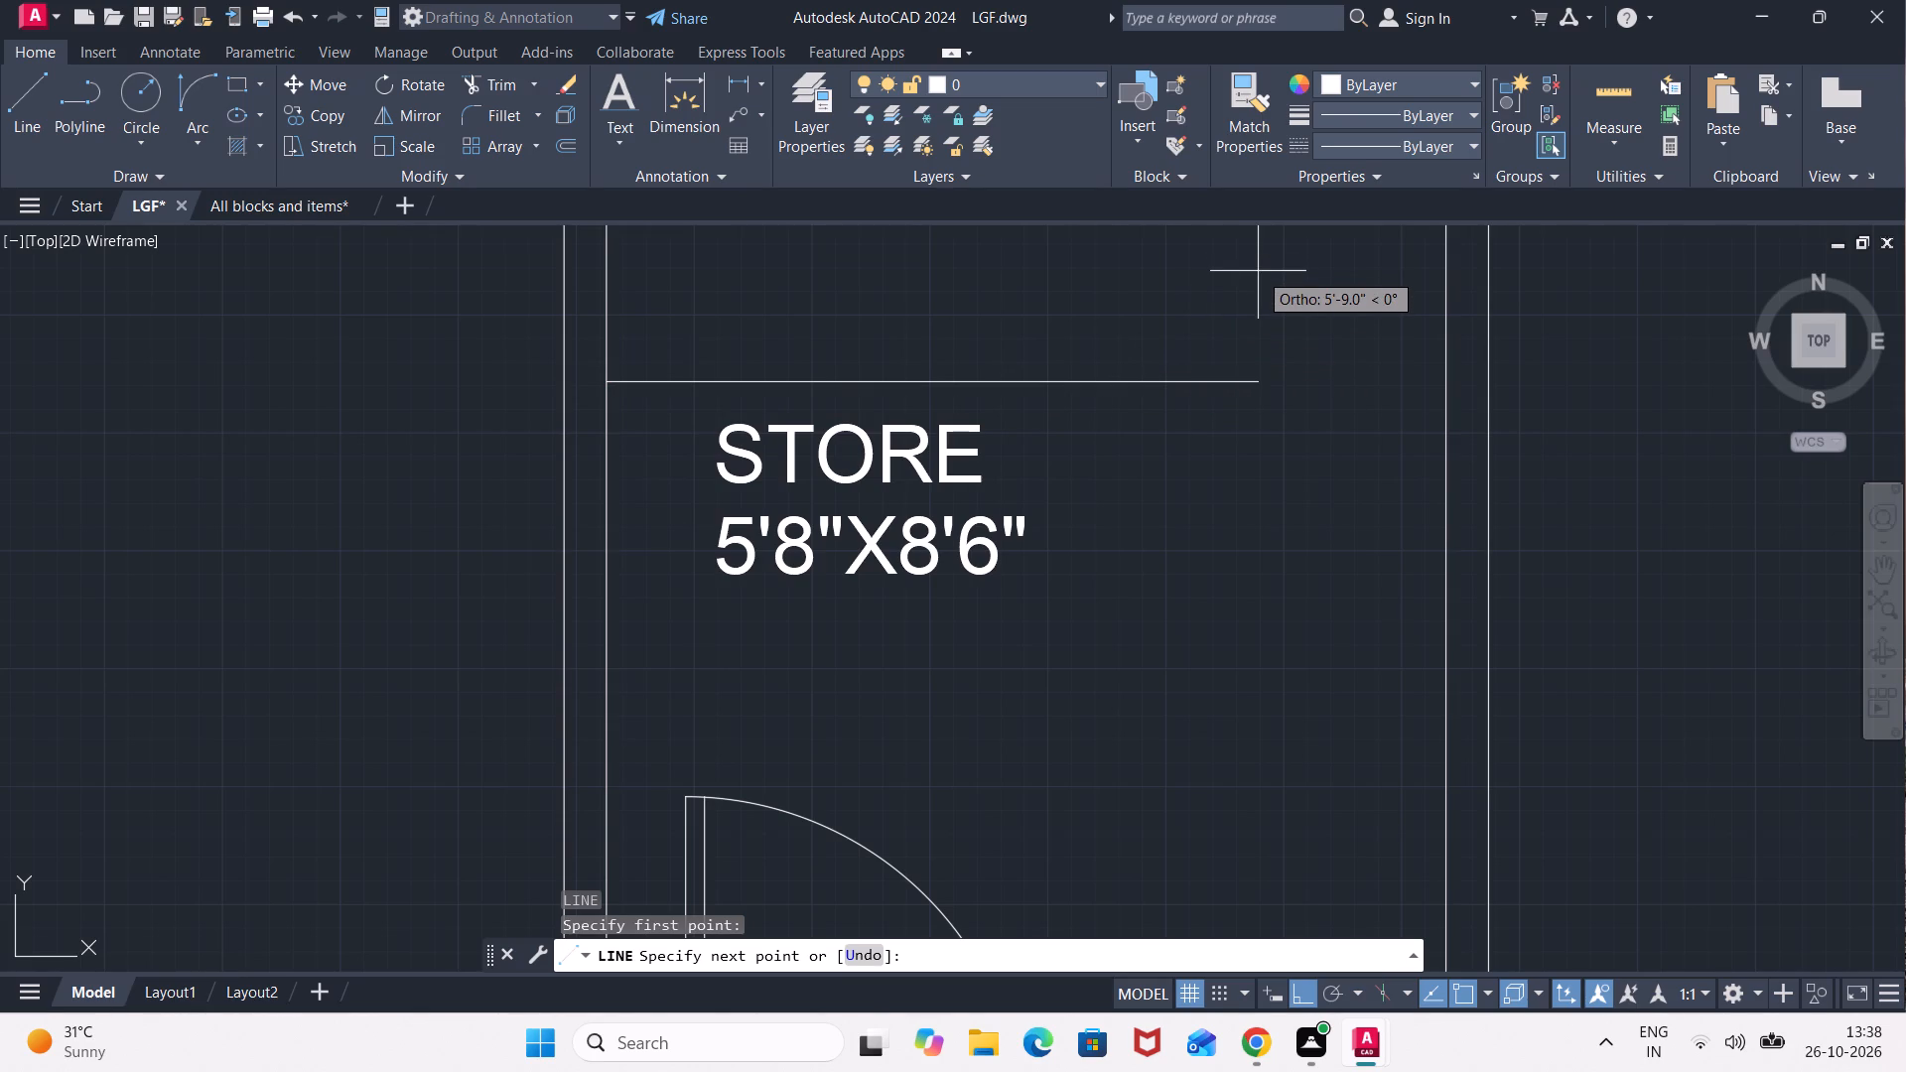
{"action": "left_click", "coordinate": [1209, 351]}
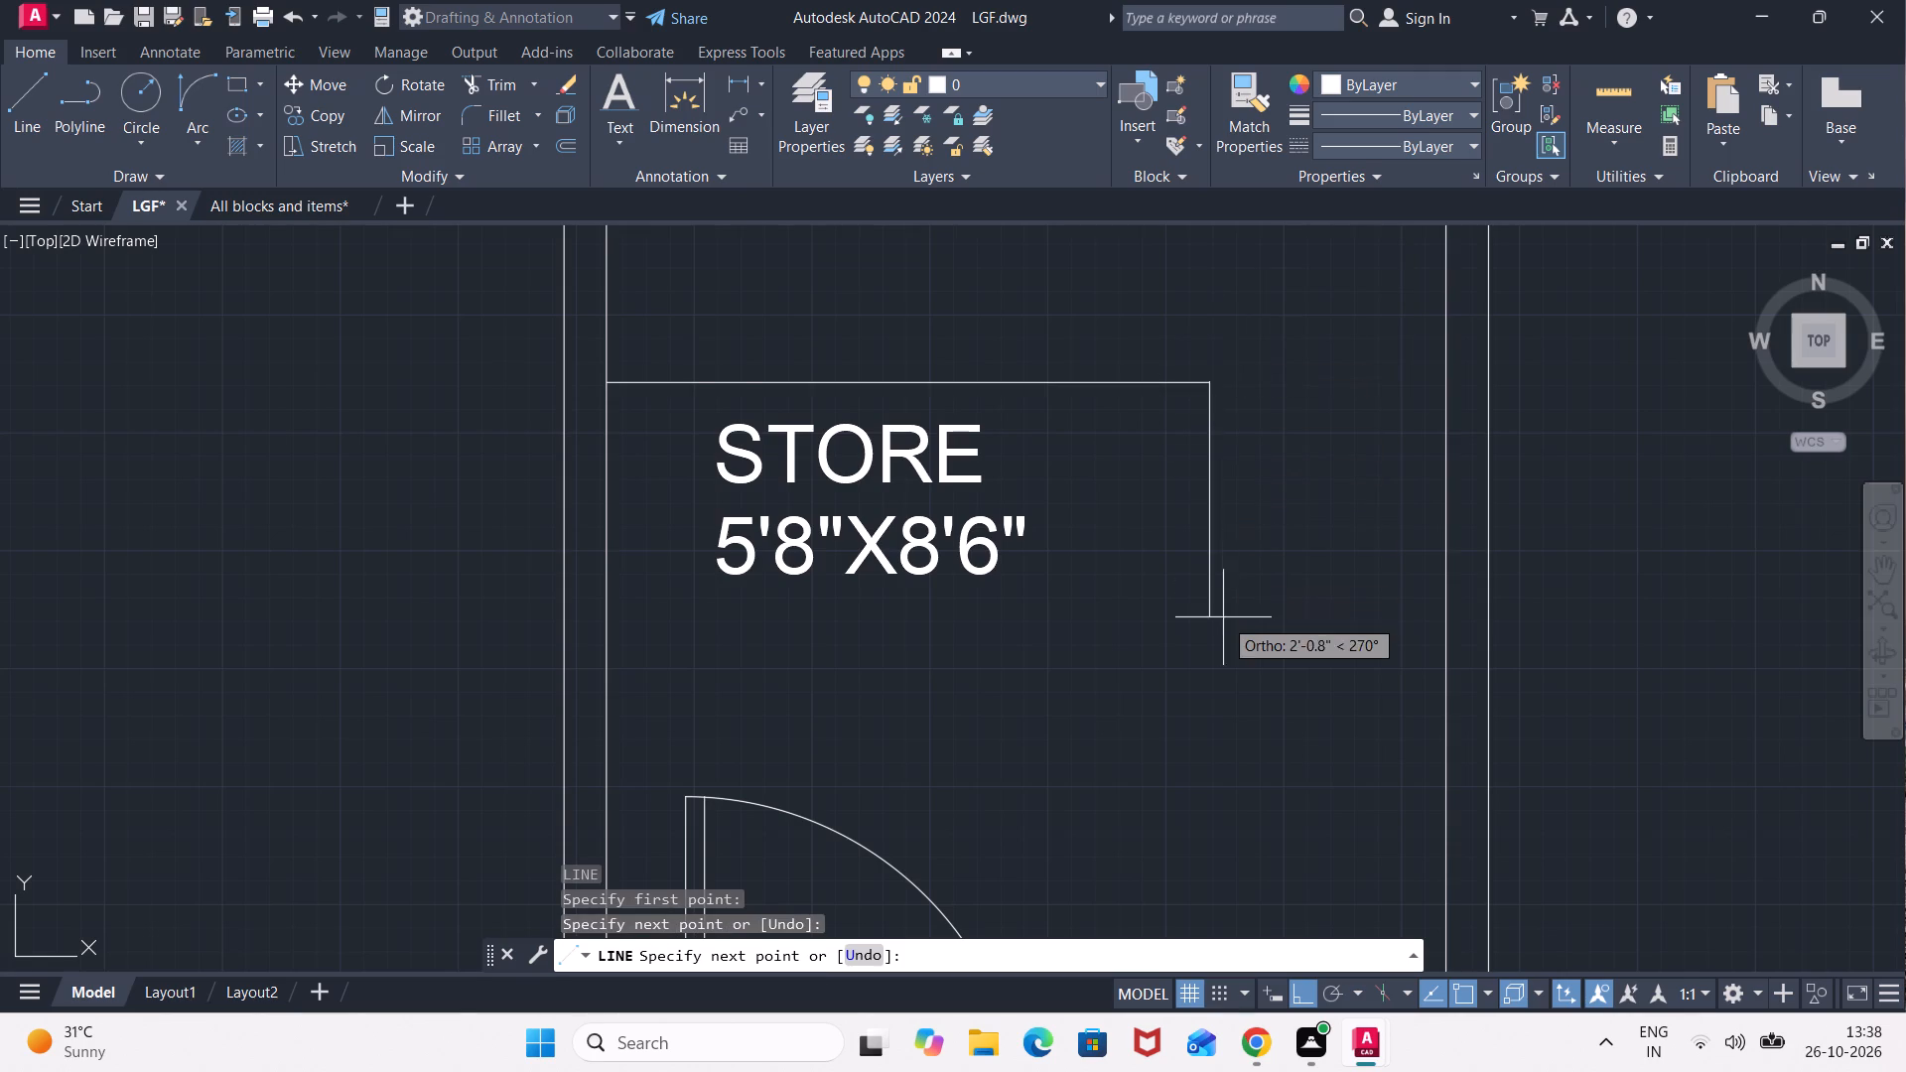
{"action": "scroll", "coordinate": [1223, 630], "scroll_direction": "down", "scroll_amount": 2}
{"action": "middle_click_drag", "start_coordinate": [1223, 630], "coordinate": [1244, 508]}
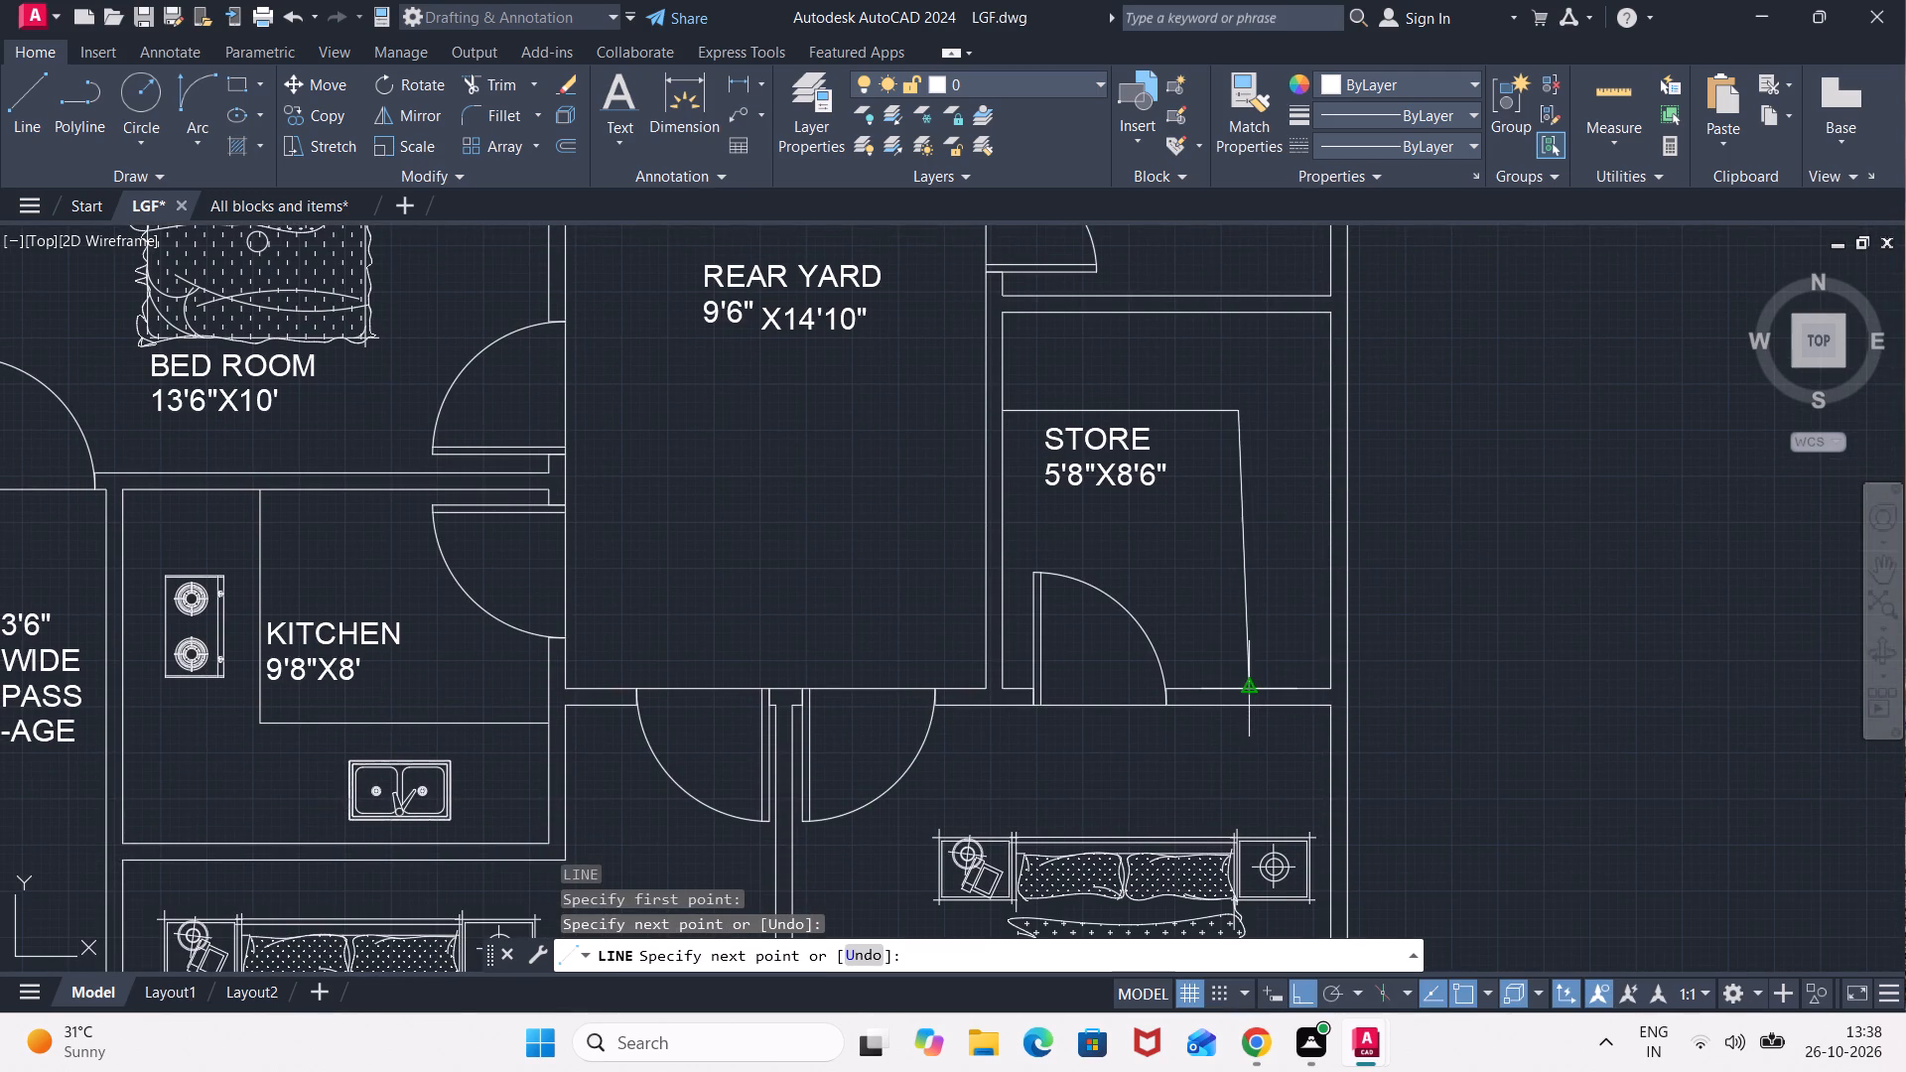
{"action": "left_click", "coordinate": [1237, 683]}
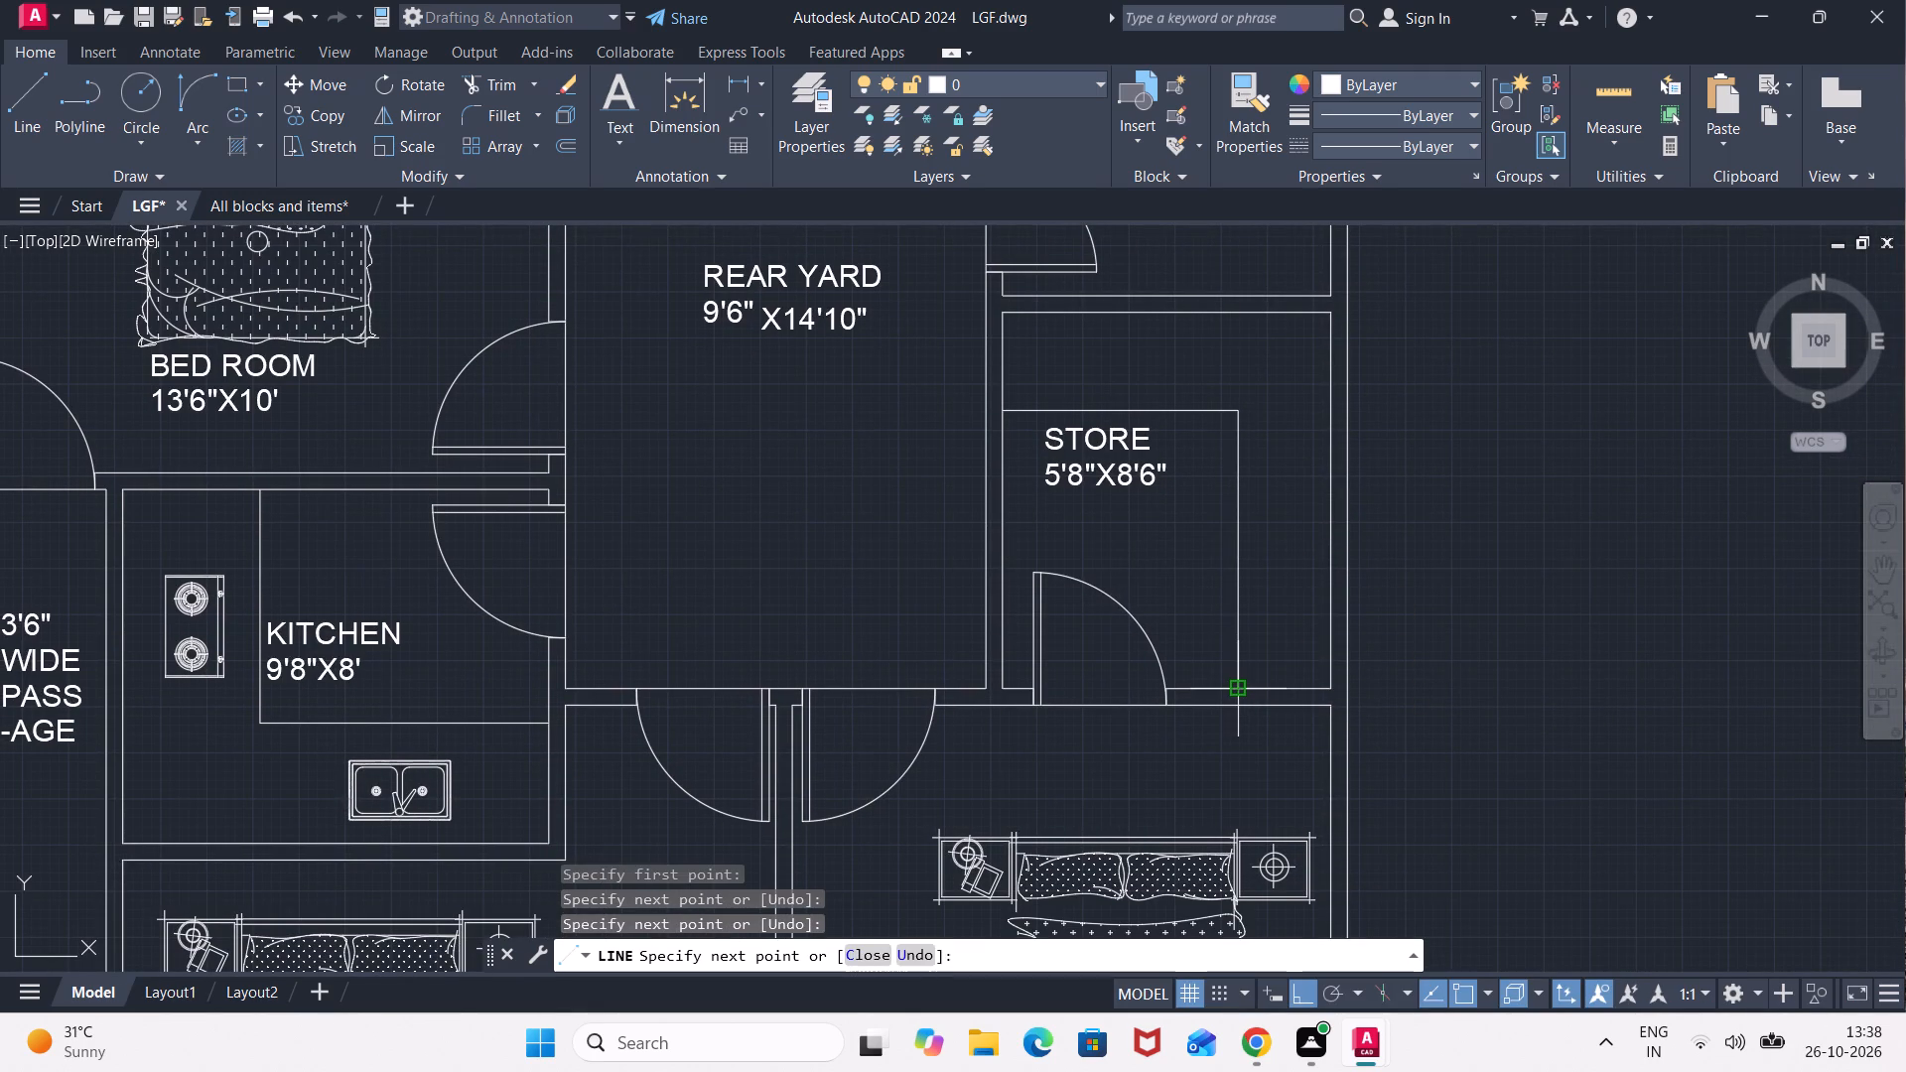
{"action": "key", "text": "Escape"}
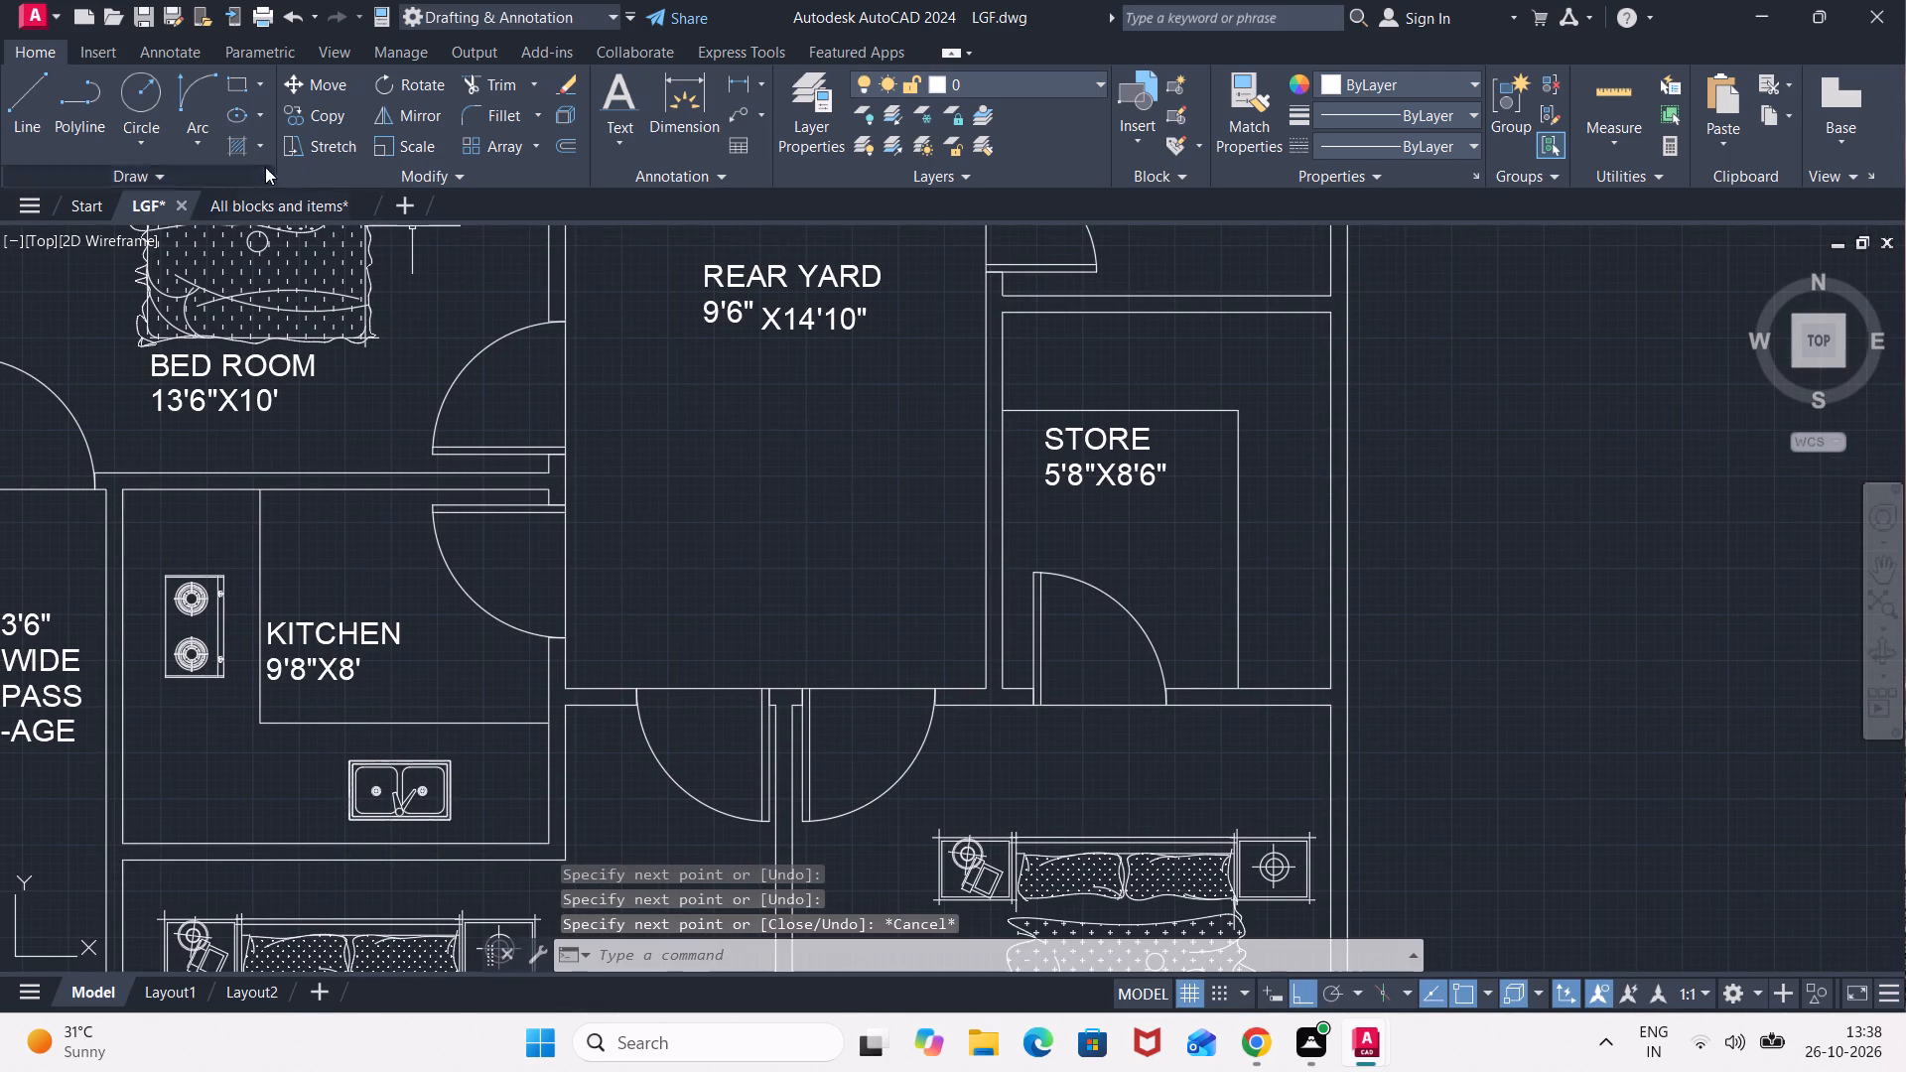
Hatch the L-shaped shelf area in the STORE with pattern ANSI32 at scale 10 in grey 147,149,152.
{"action": "left_click", "coordinate": [243, 153]}
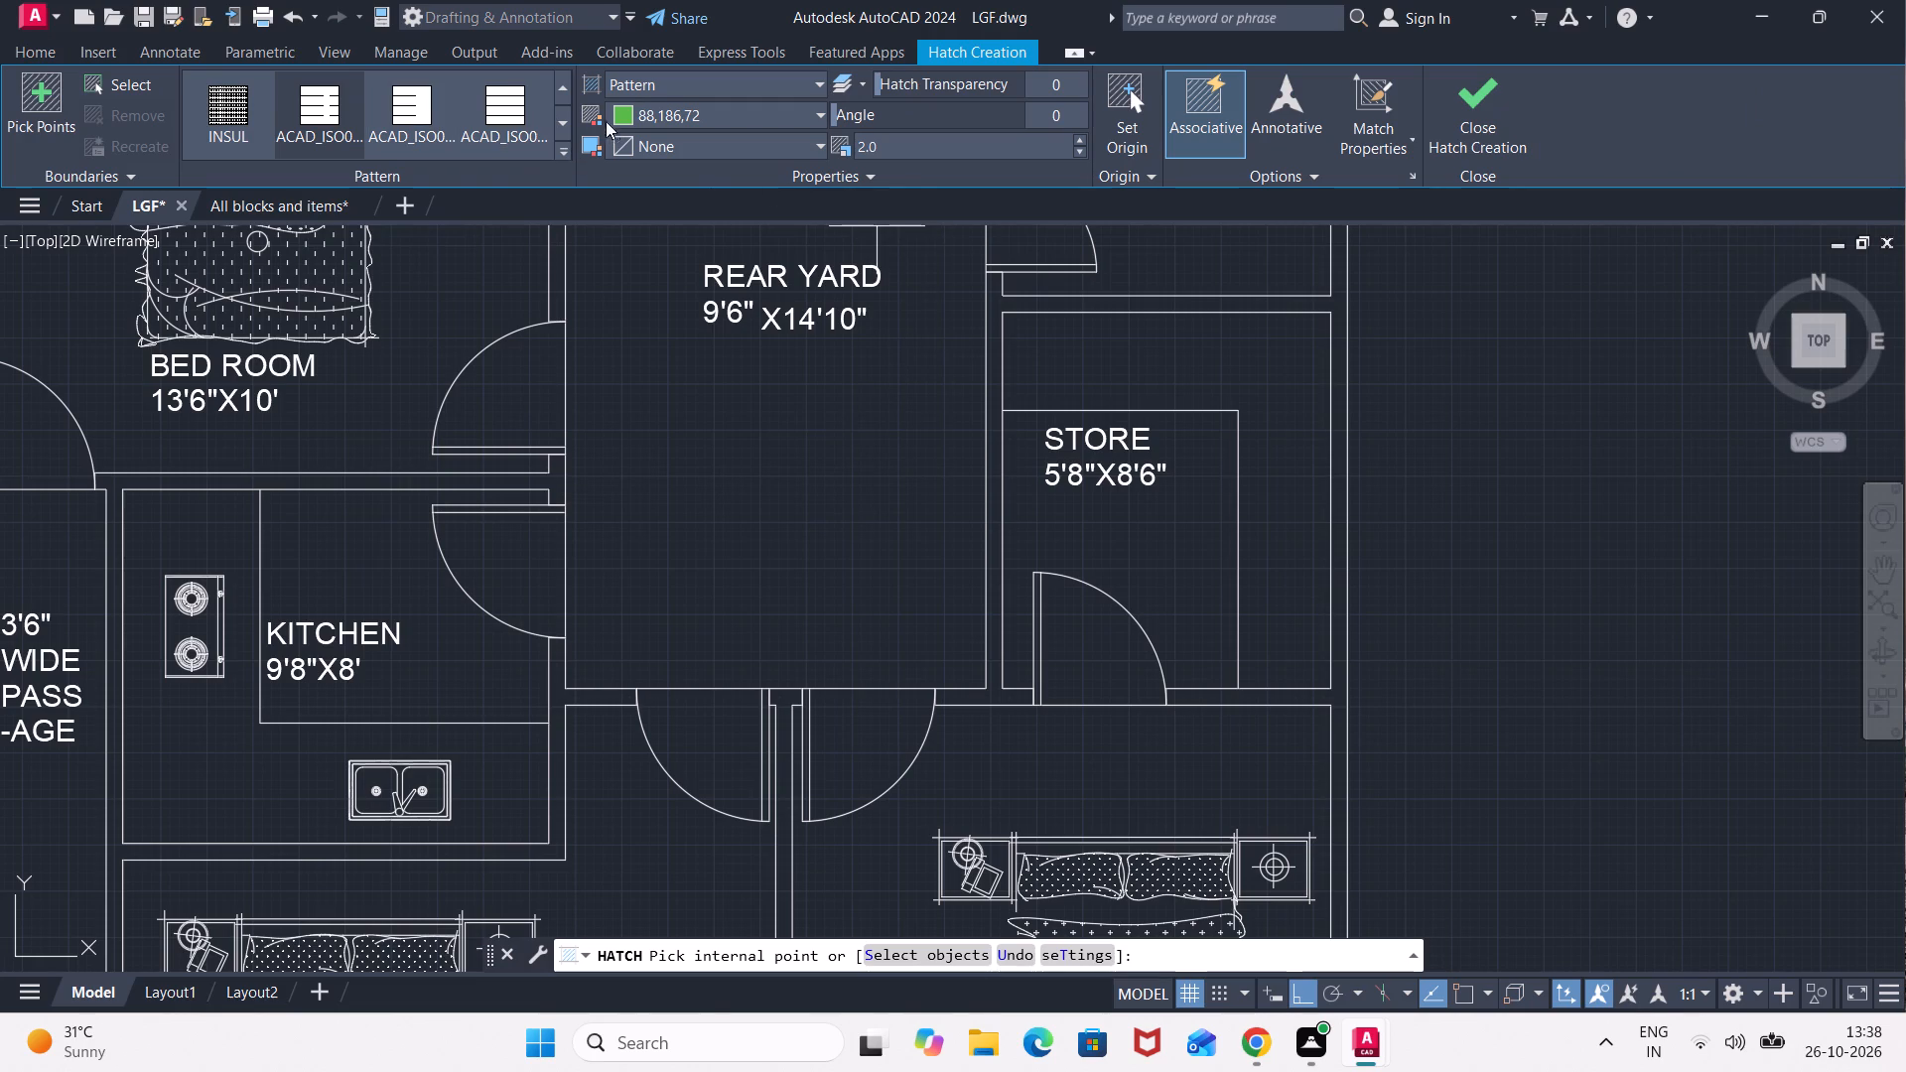
{"action": "left_click", "coordinate": [558, 84]}
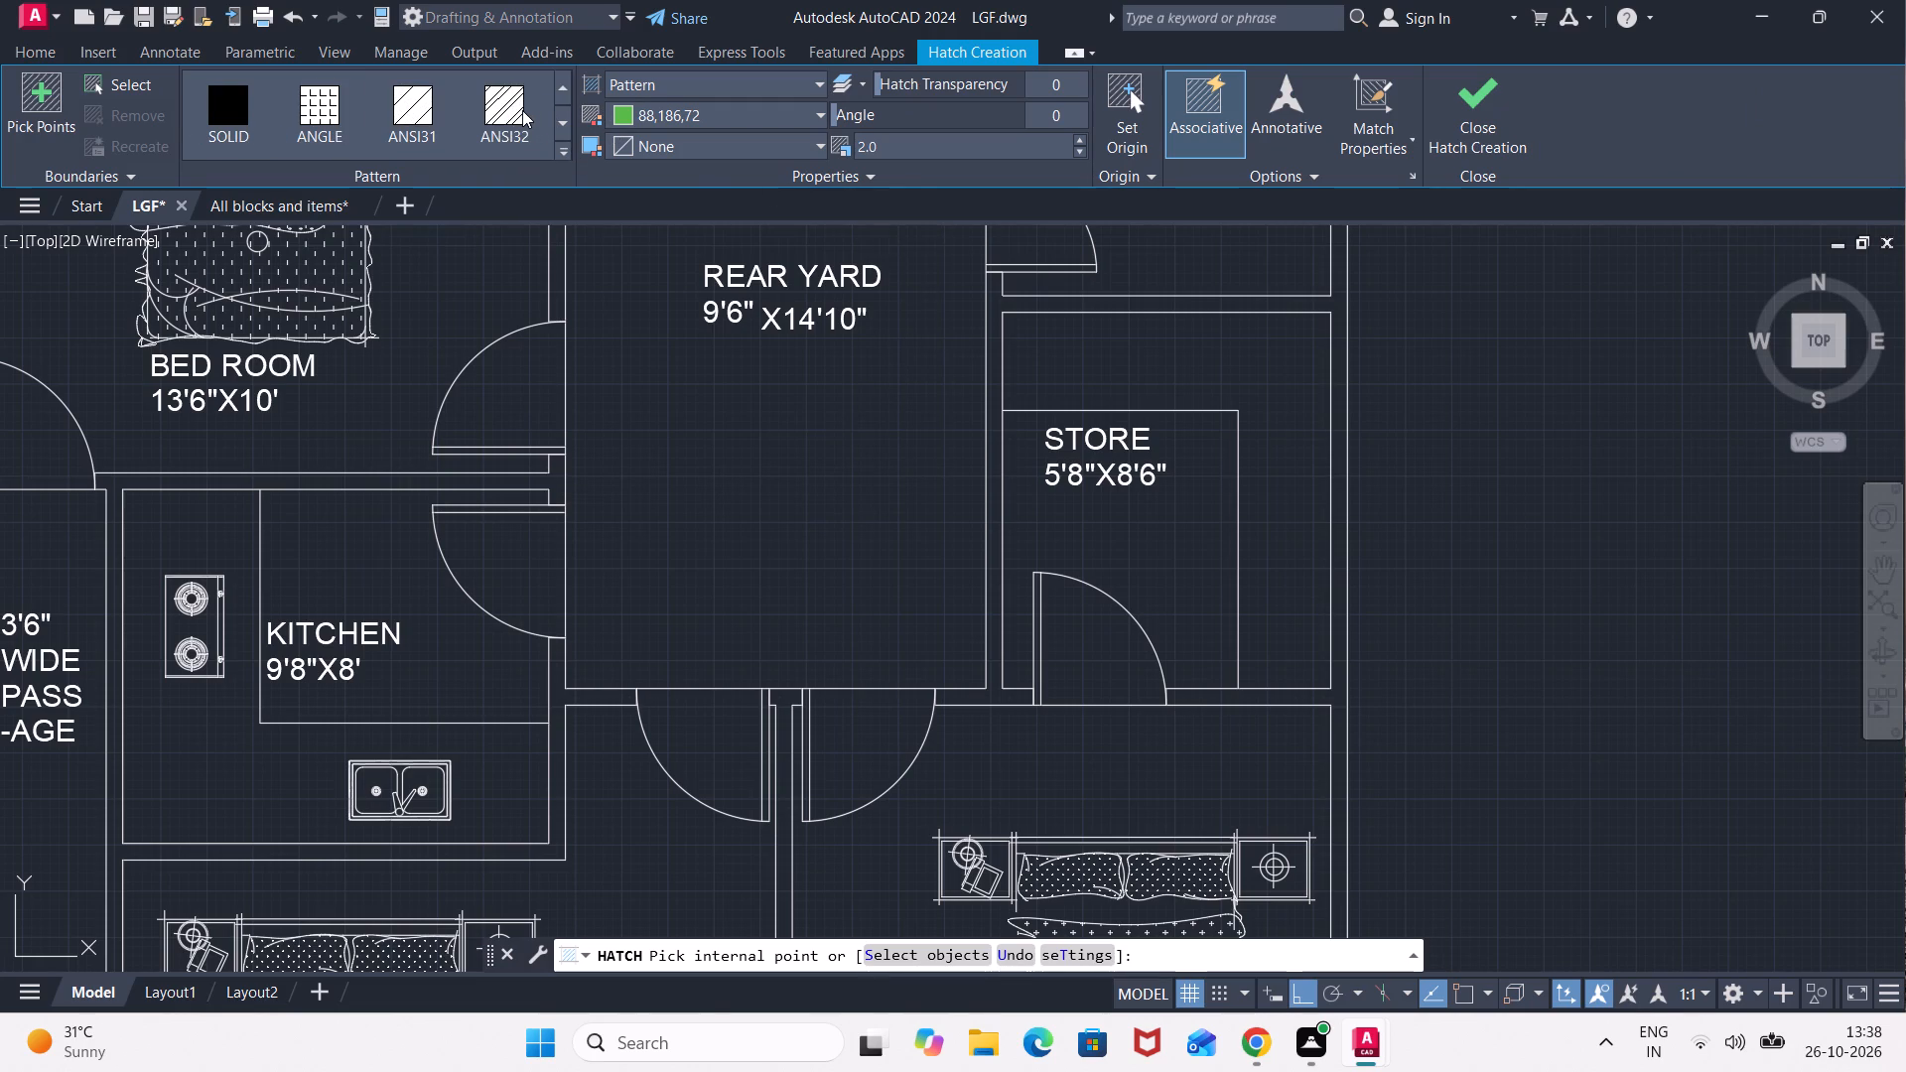
{"action": "left_click", "coordinate": [522, 110]}
{"action": "left_click", "coordinate": [939, 143]}
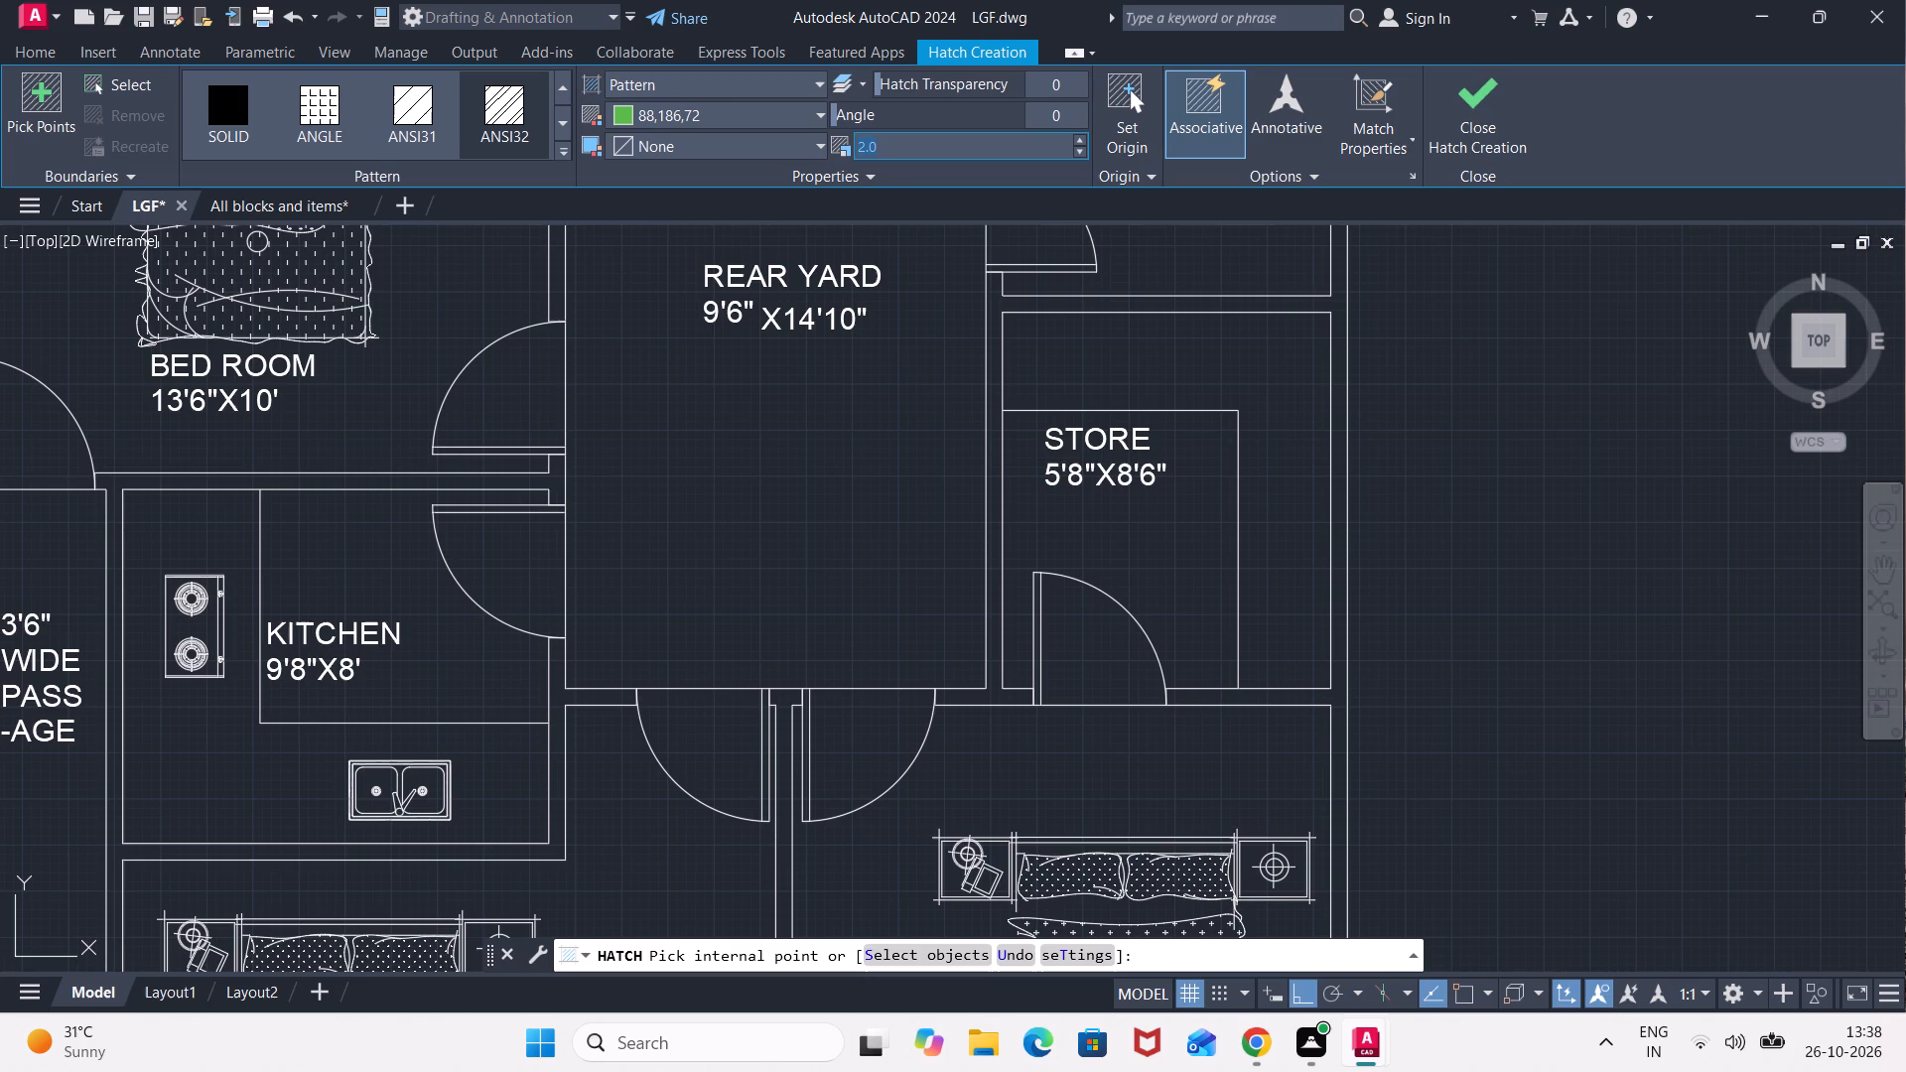
{"action": "key", "text": "1"}
{"action": "type", "text": "0'"}
{"action": "key", "text": "BackSpace"}
{"action": "key", "text": "Return"}
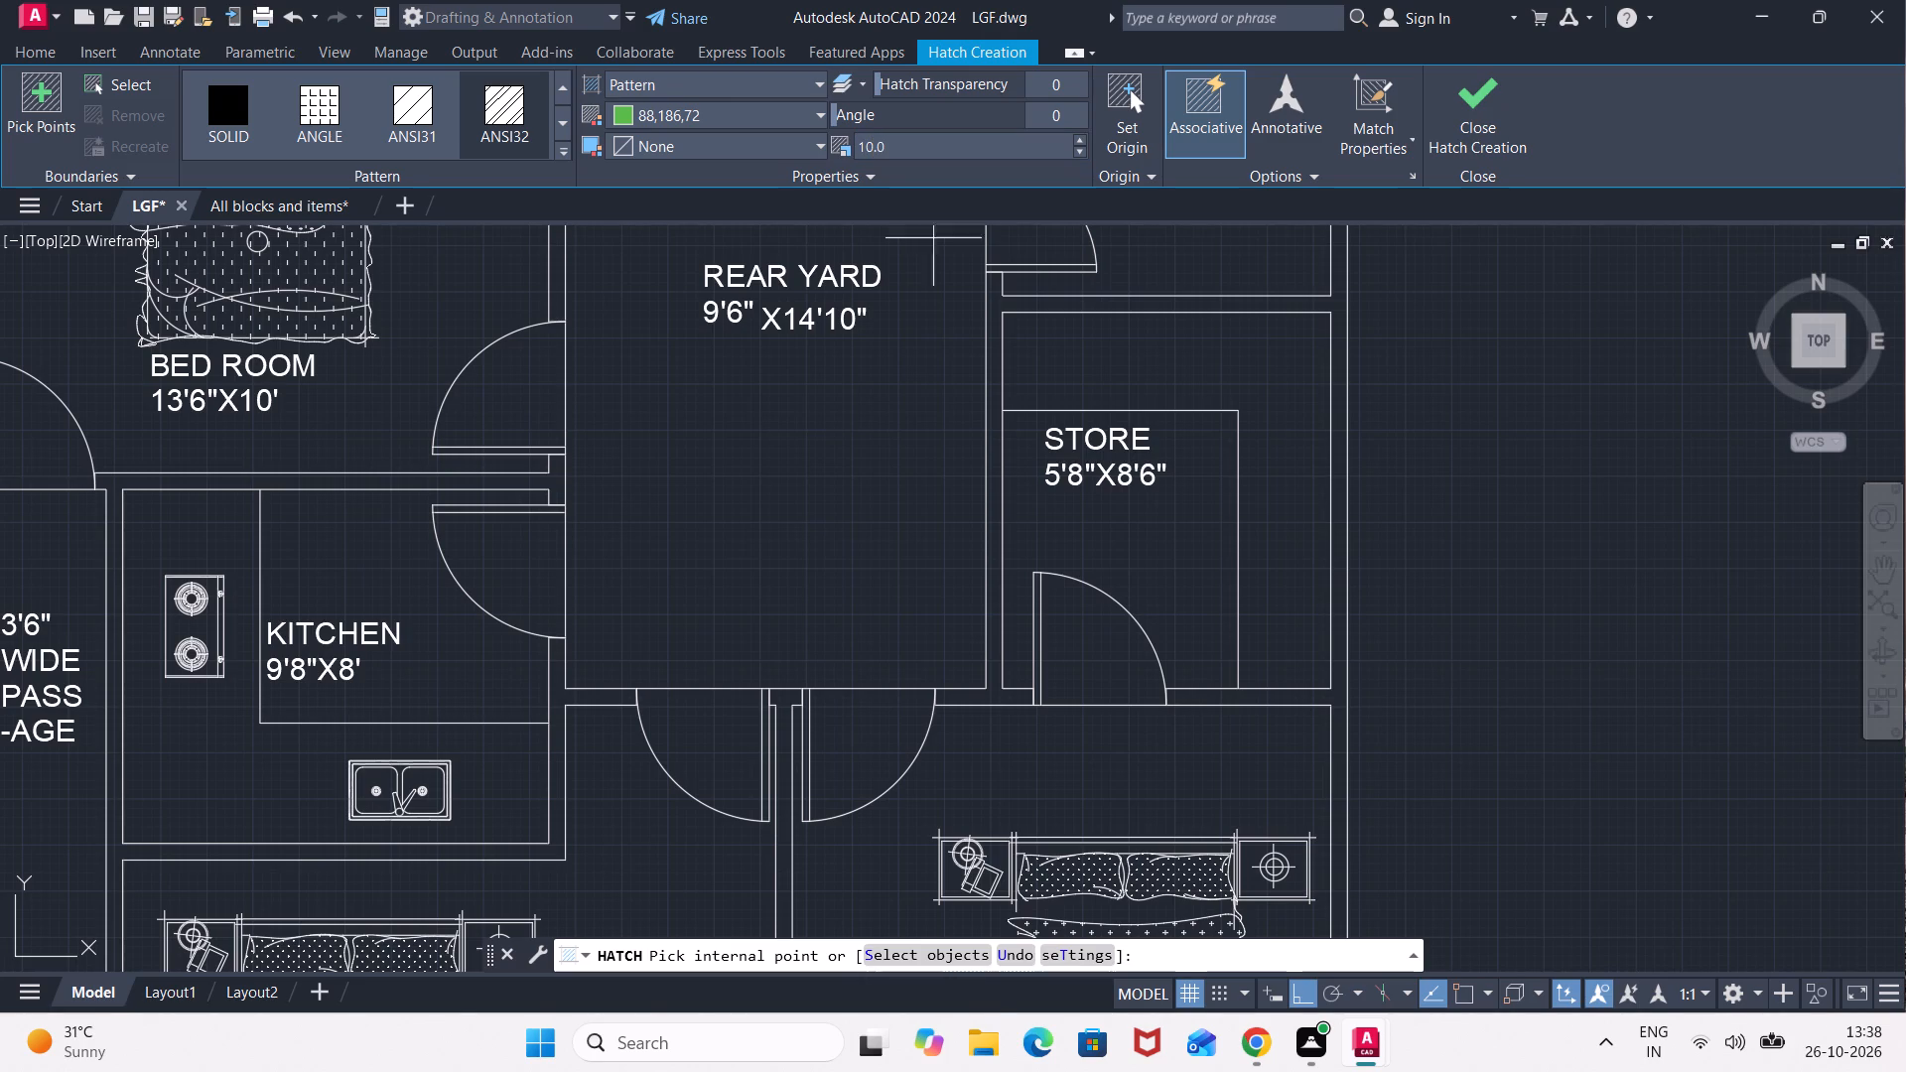
{"action": "left_click", "coordinate": [1173, 349]}
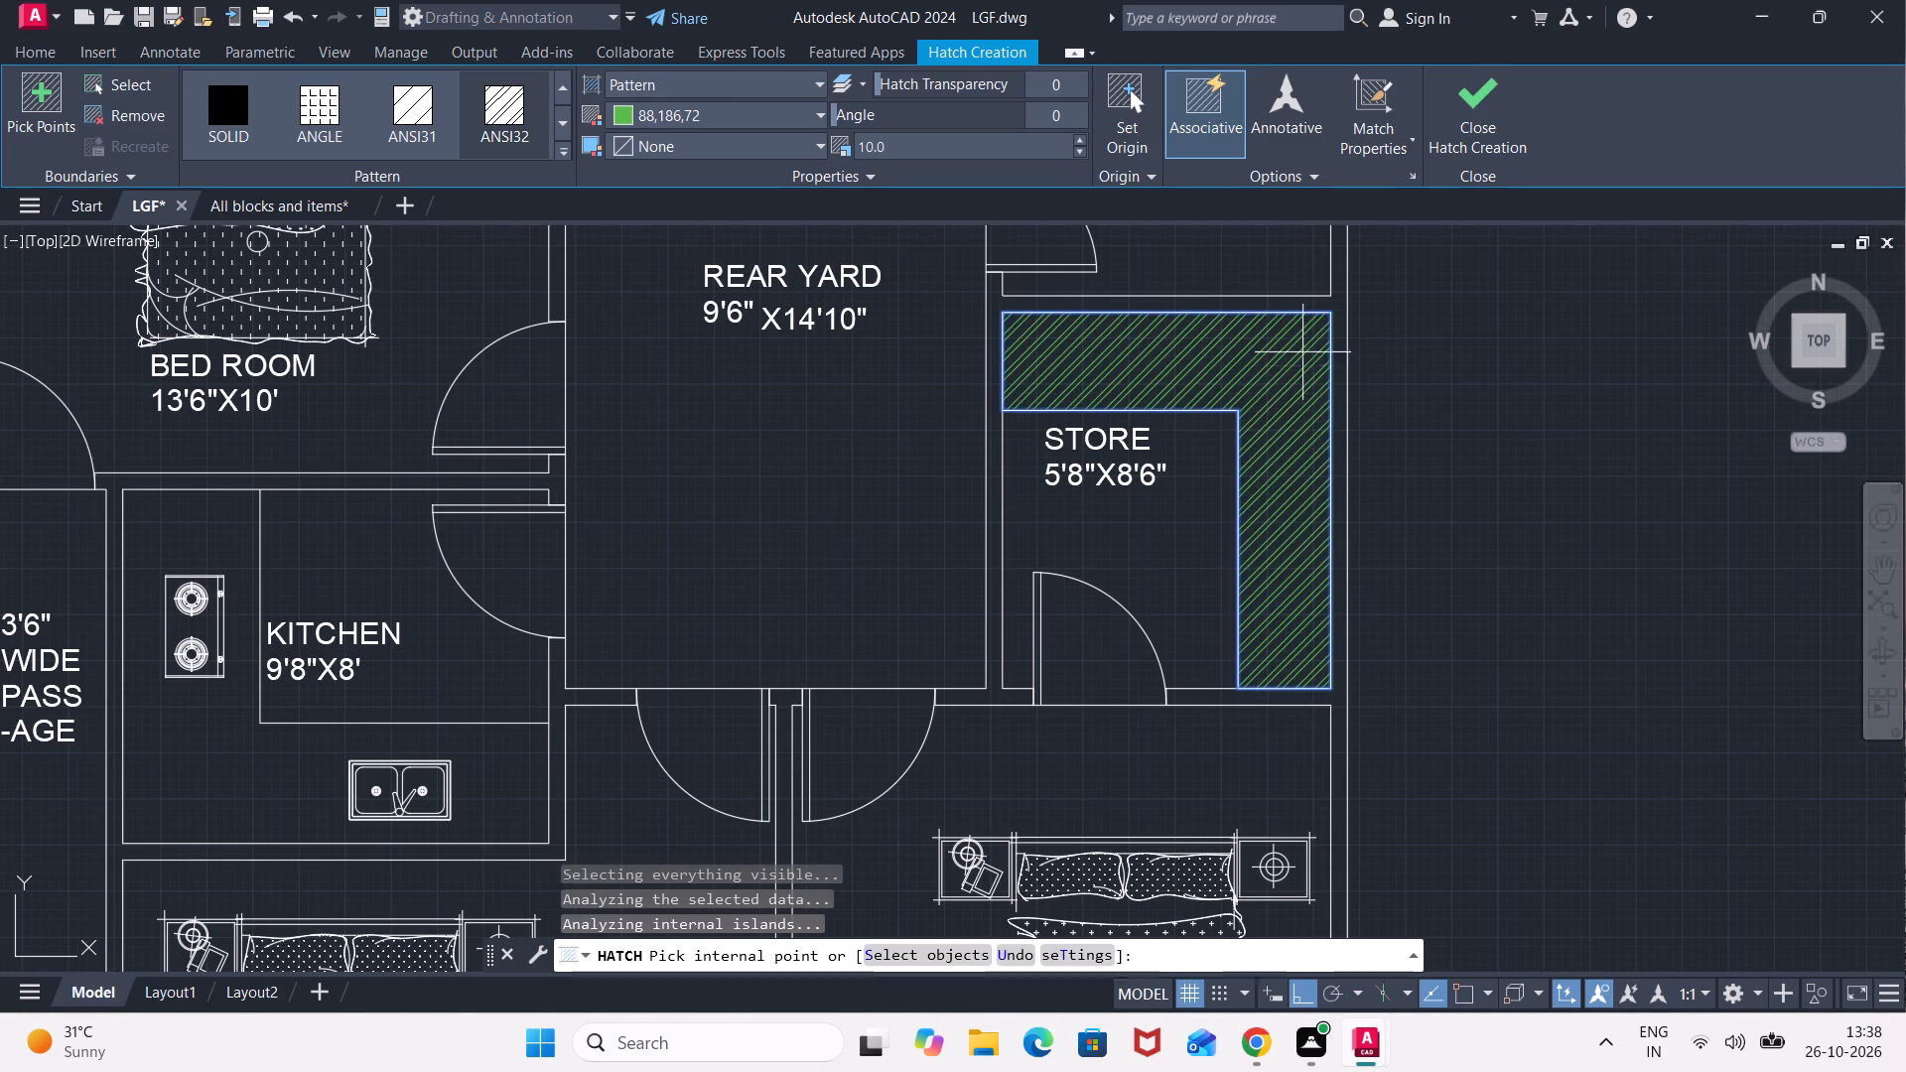
{"action": "left_click", "coordinate": [622, 110]}
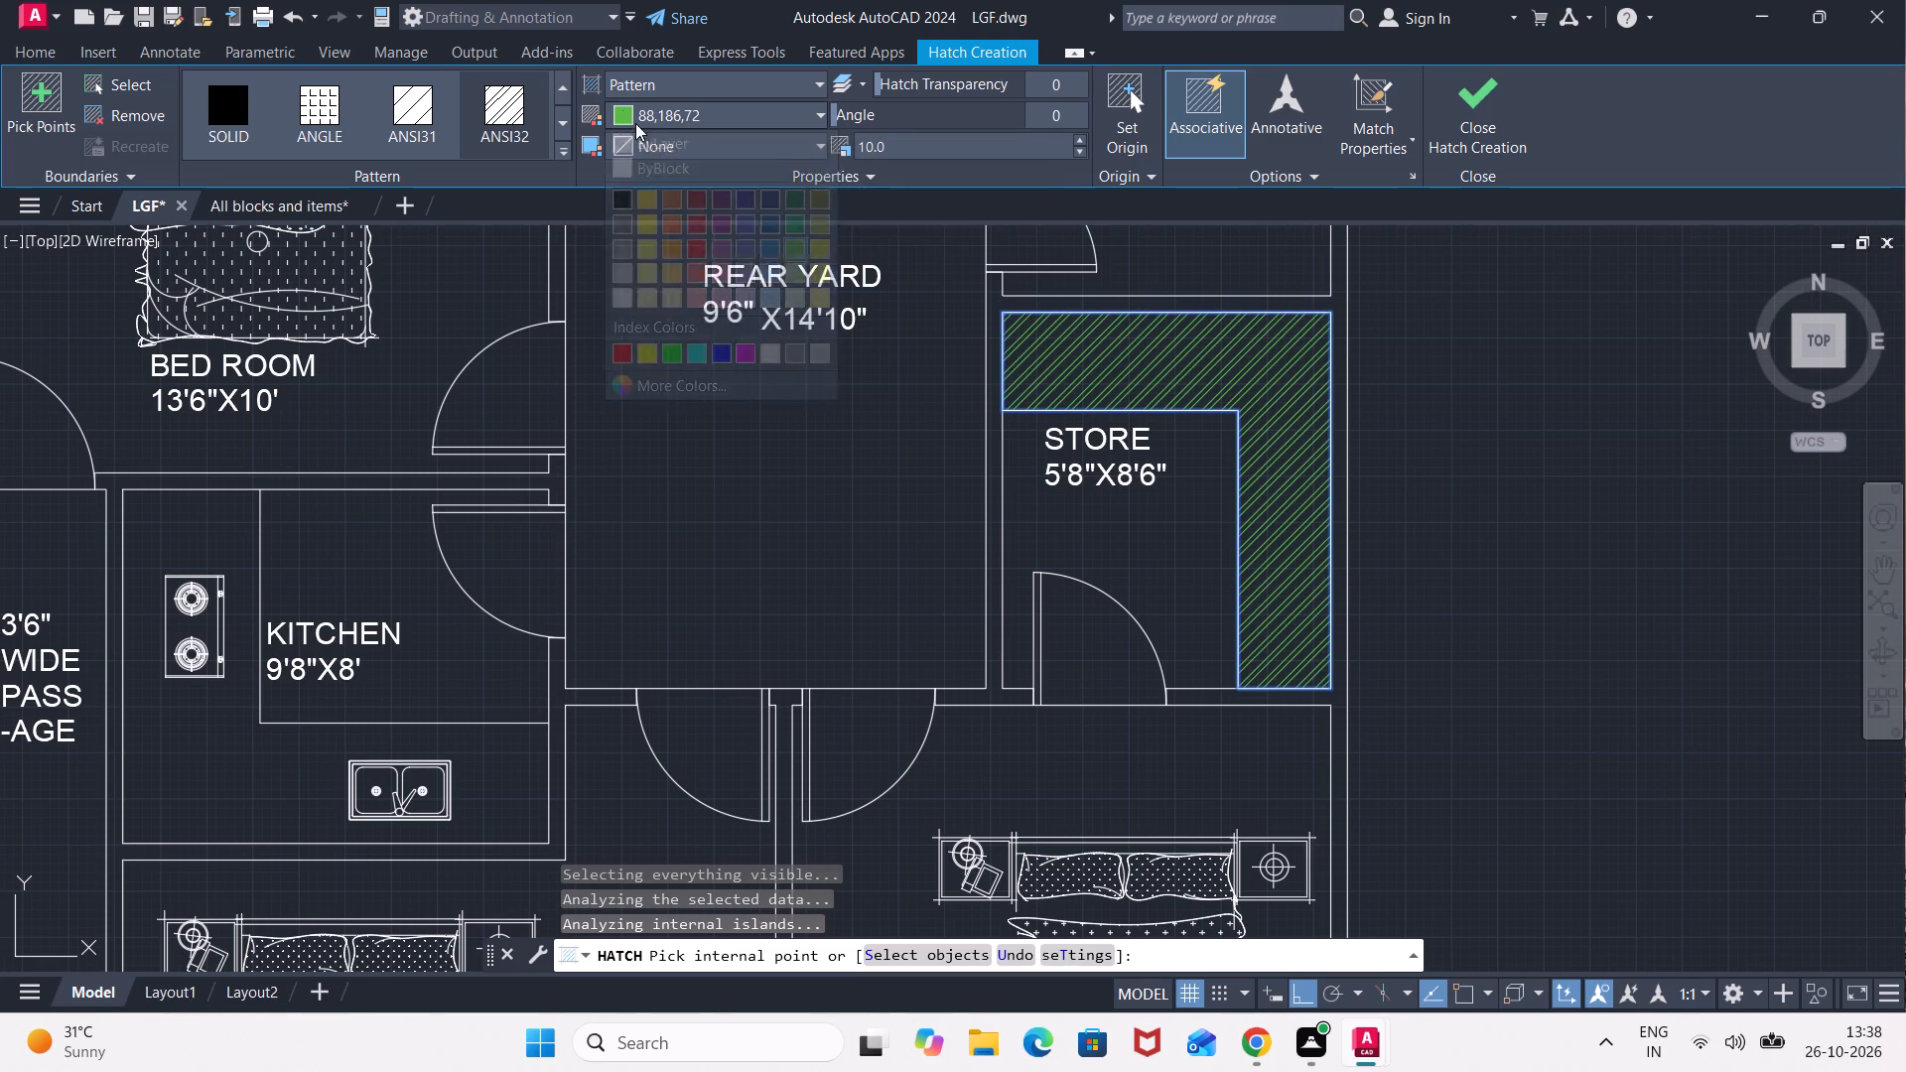
{"action": "left_click", "coordinate": [627, 242]}
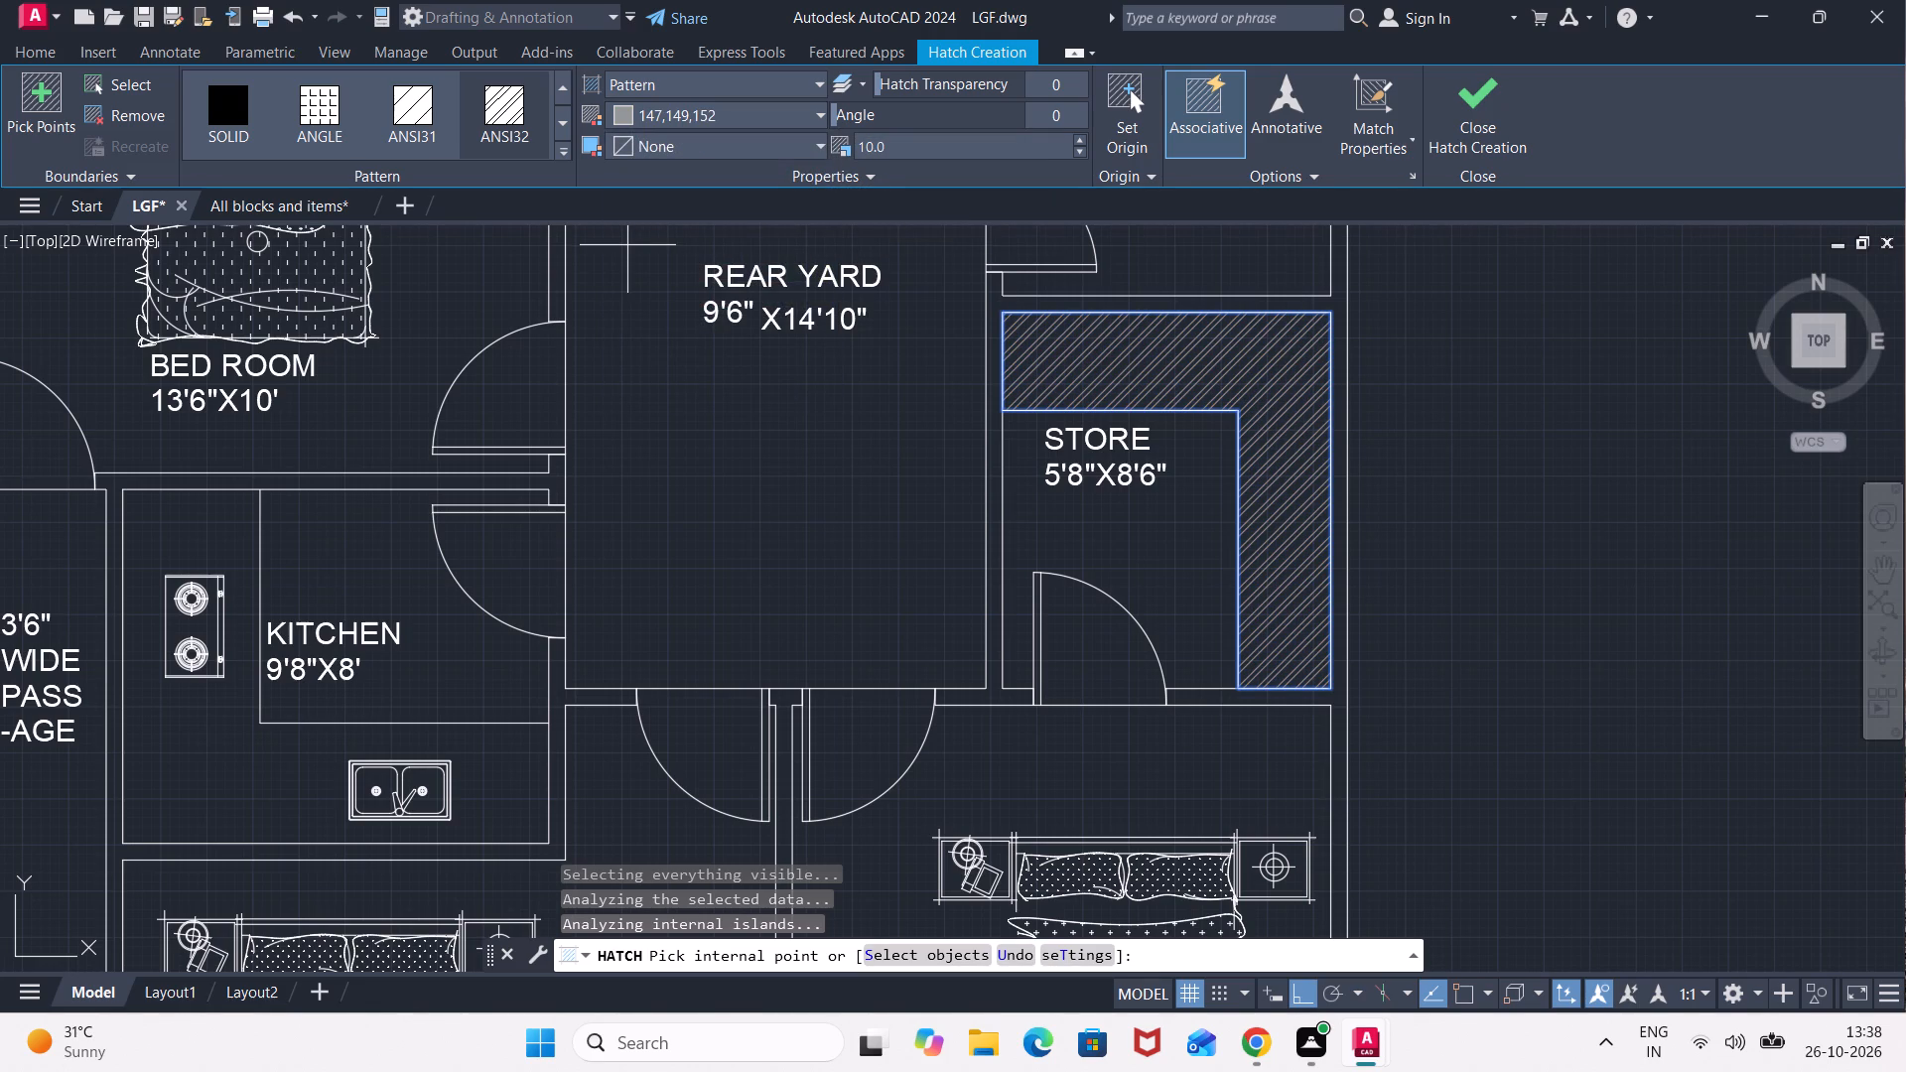
{"action": "left_click", "coordinate": [1450, 135]}
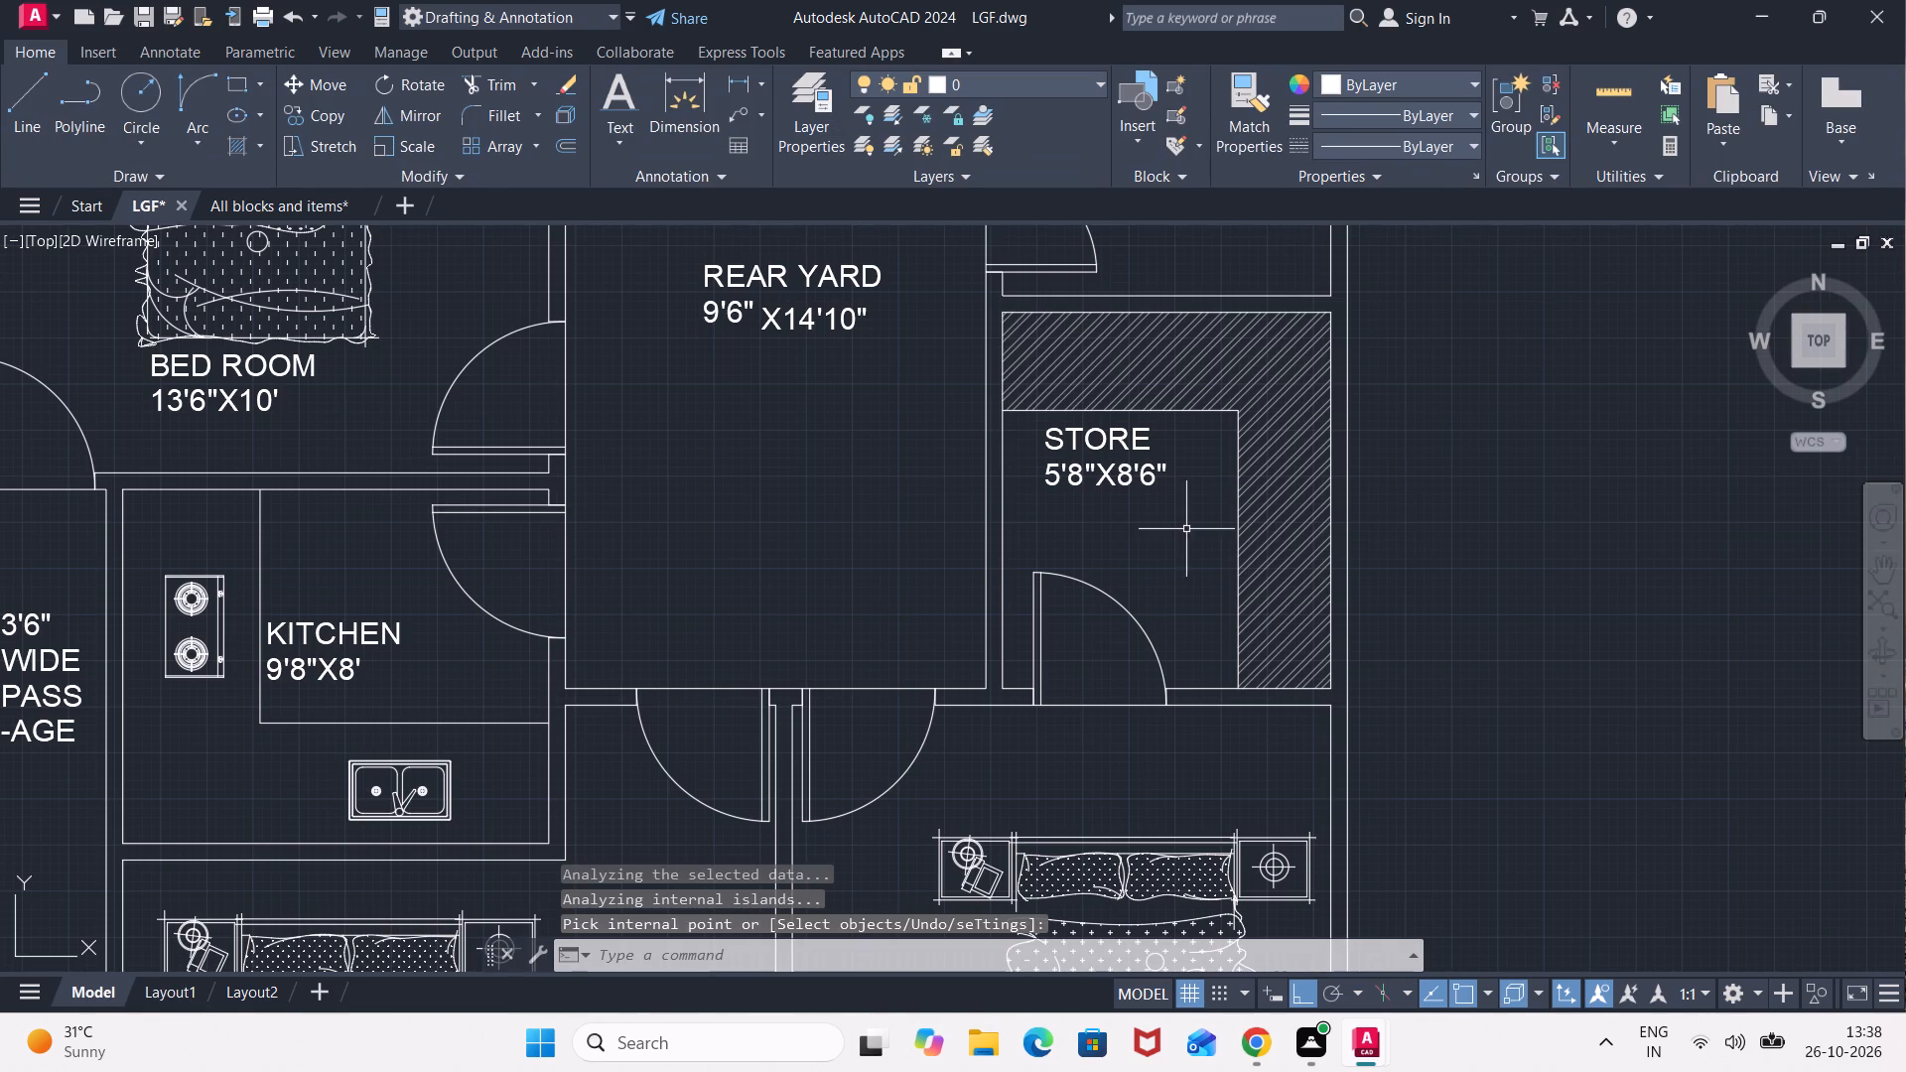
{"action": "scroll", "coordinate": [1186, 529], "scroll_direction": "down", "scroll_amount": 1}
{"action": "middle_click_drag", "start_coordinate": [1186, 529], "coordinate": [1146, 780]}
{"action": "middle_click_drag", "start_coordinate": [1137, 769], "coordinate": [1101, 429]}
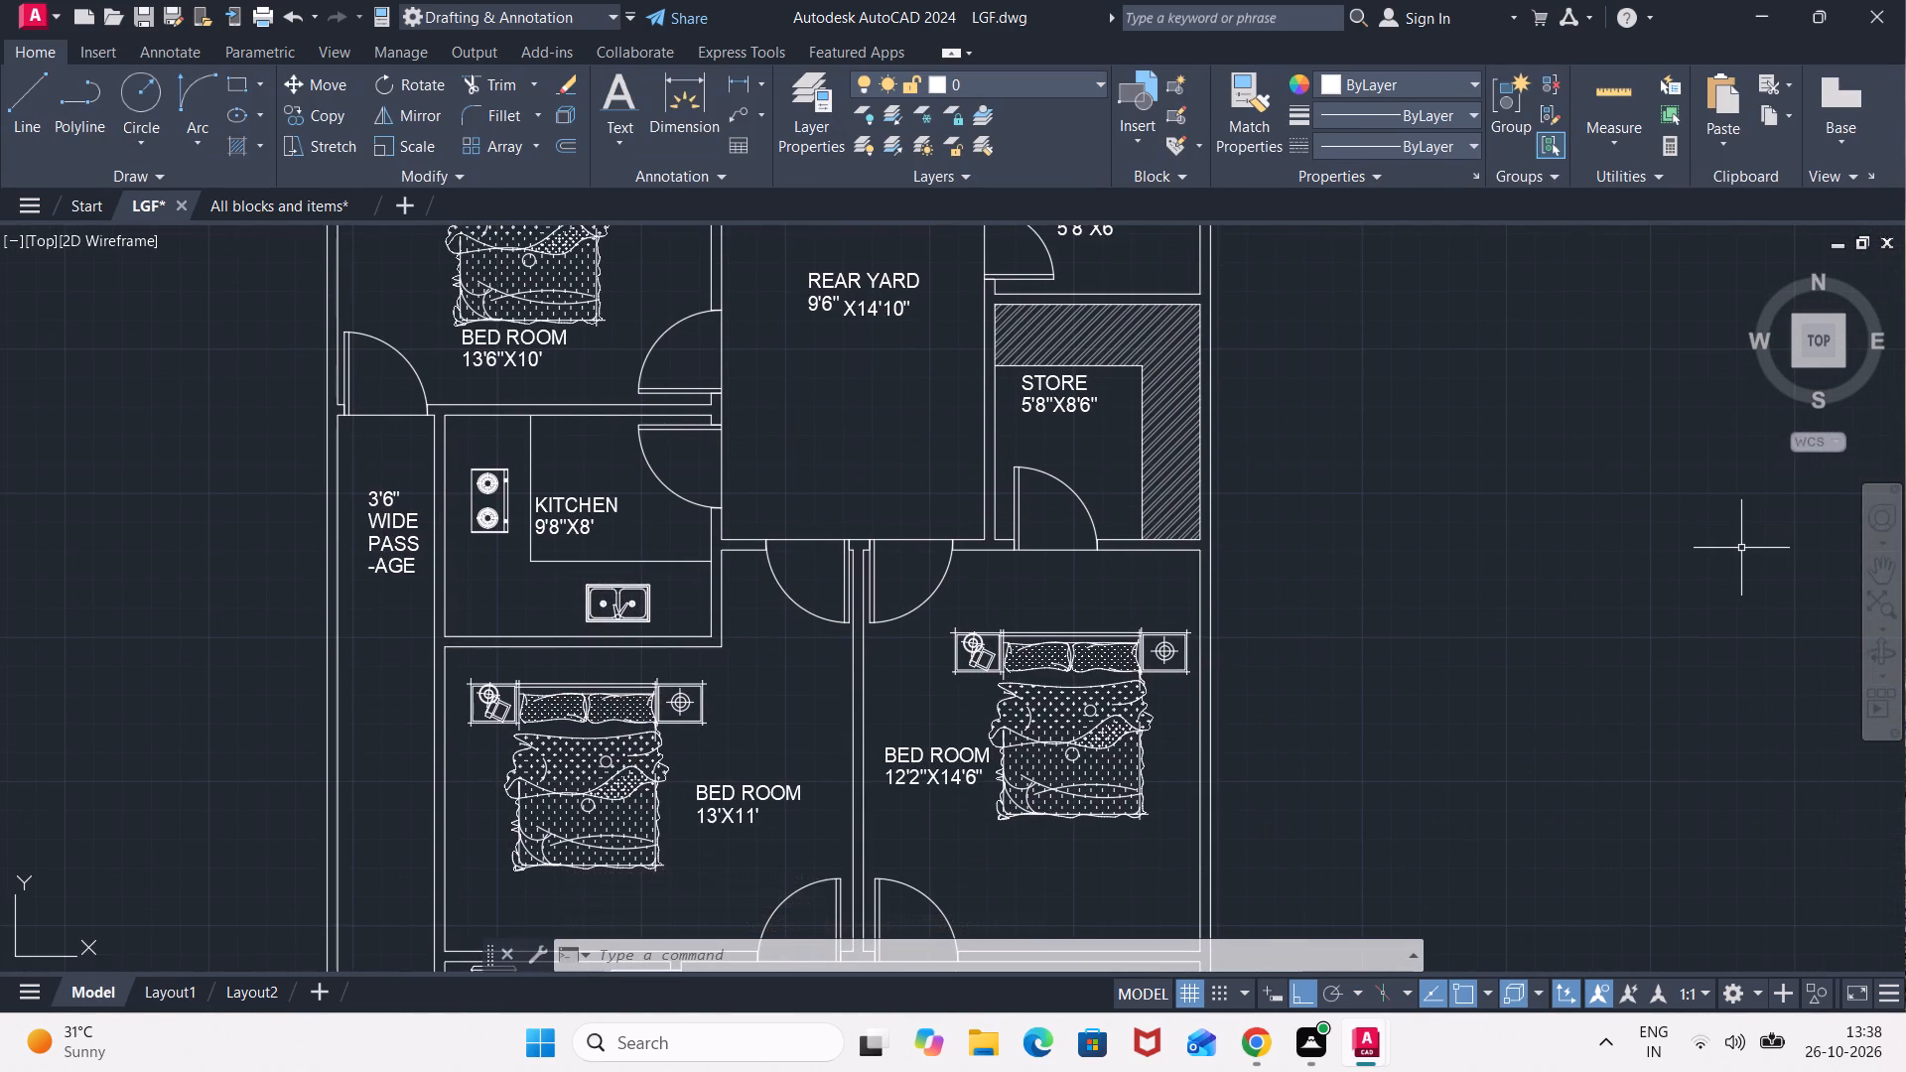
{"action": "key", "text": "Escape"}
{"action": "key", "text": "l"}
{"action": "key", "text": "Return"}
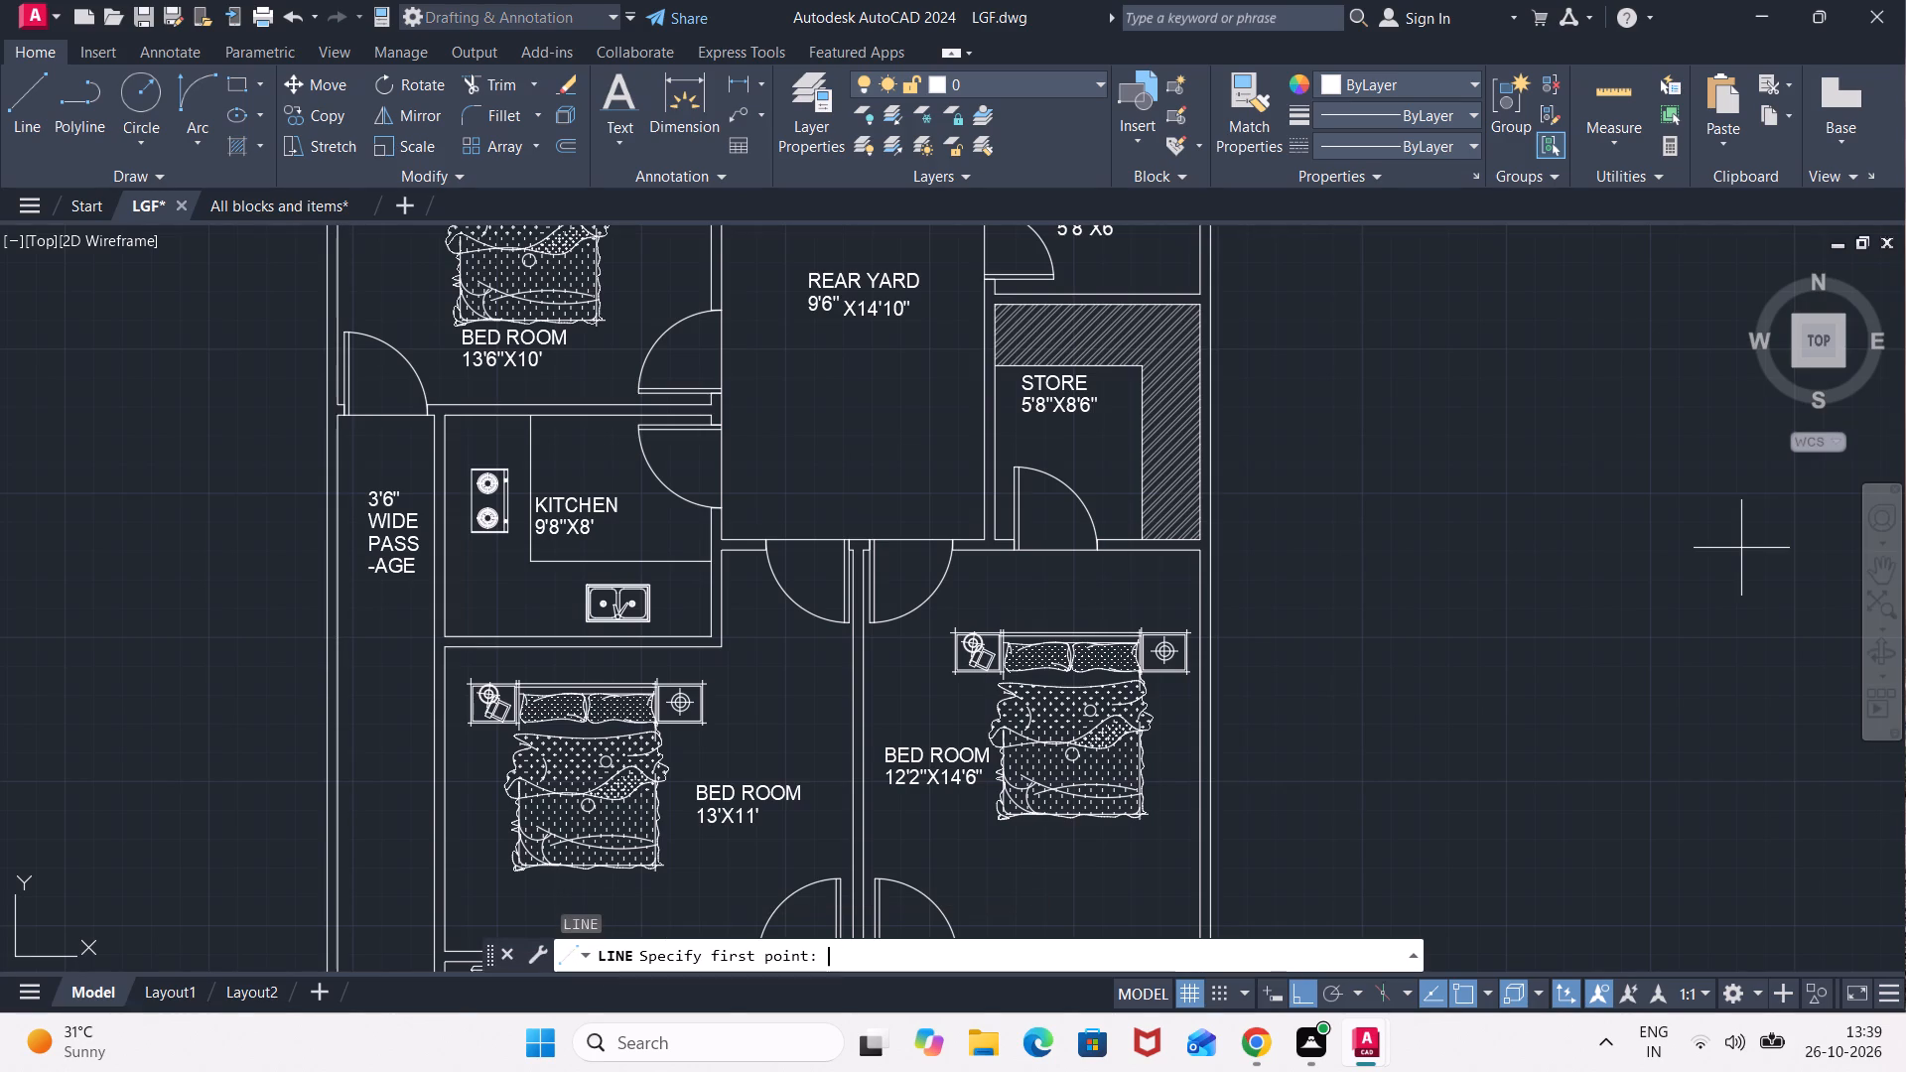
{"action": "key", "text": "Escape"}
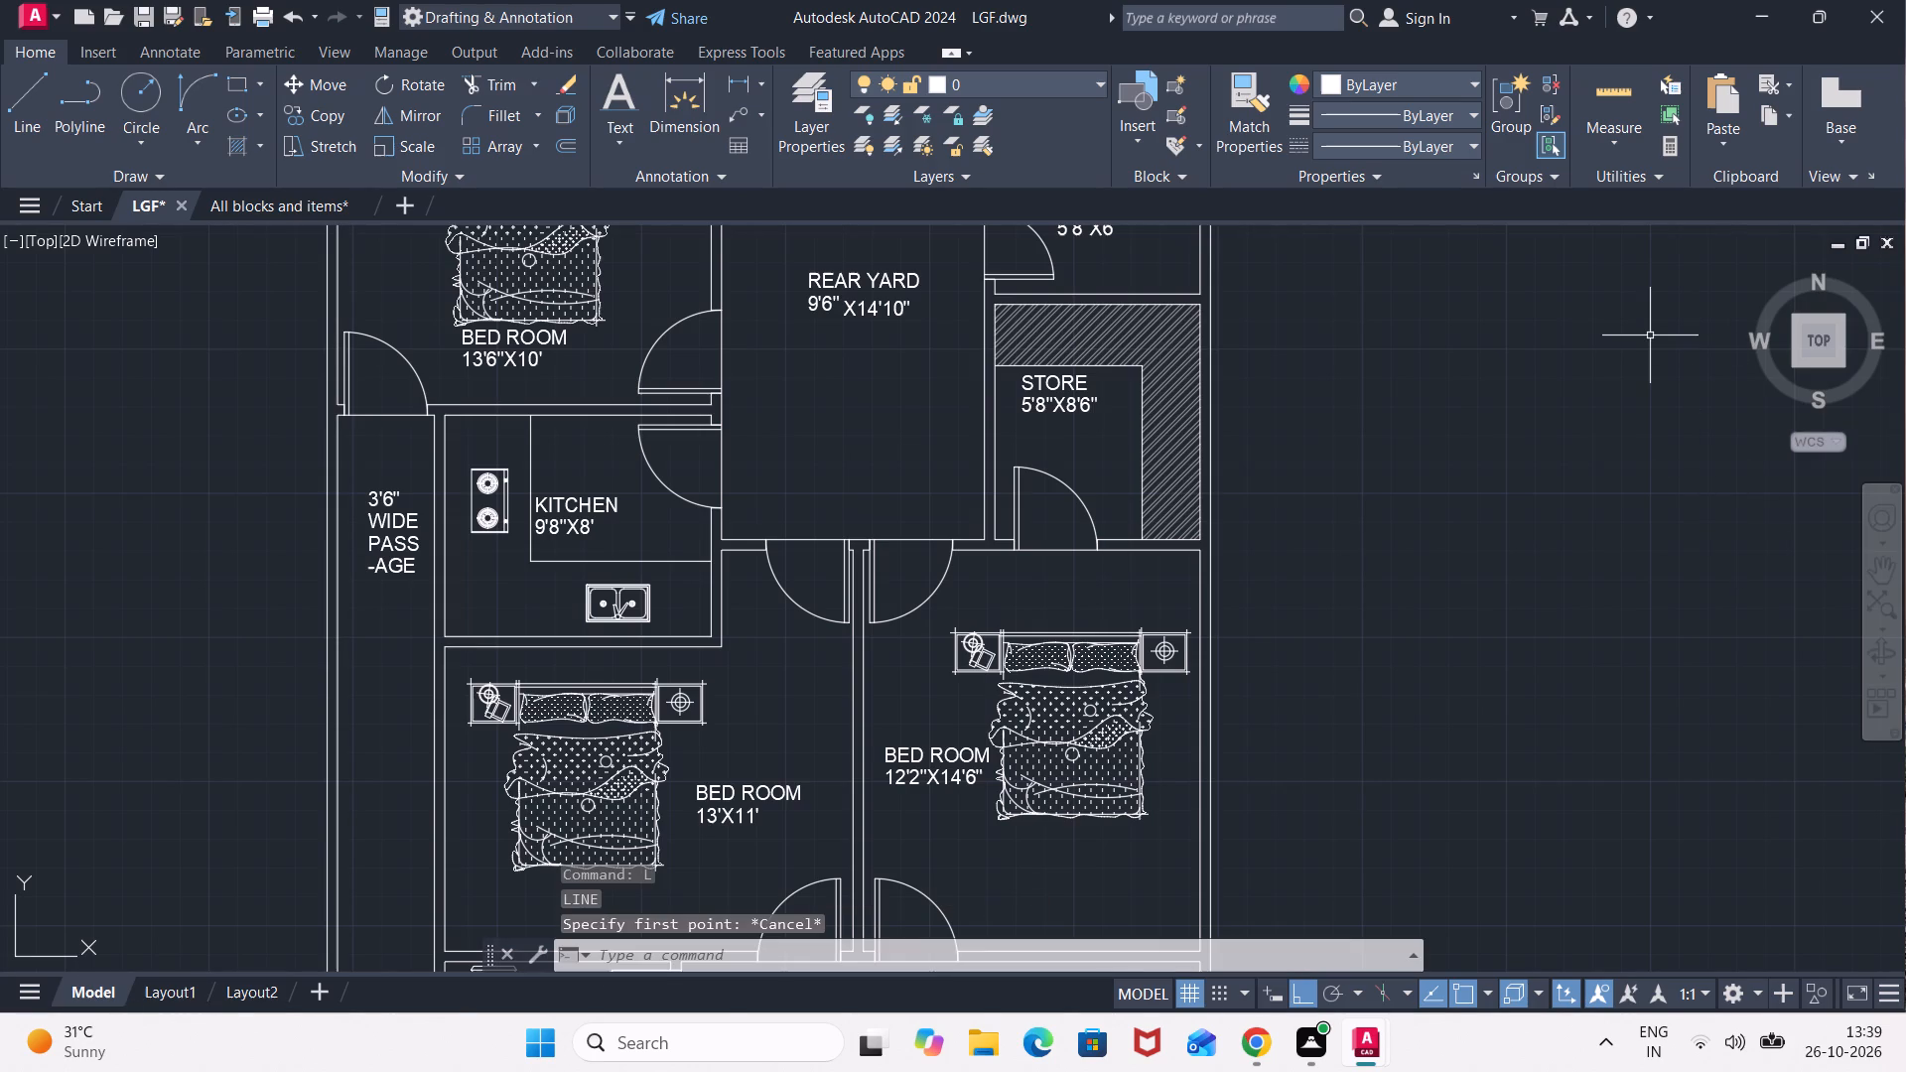
Set the current colour to yellow 241,235,31 and draw a short vertical line in the empty area outside the plan, beside the store.
{"action": "left_click", "coordinate": [1331, 79]}
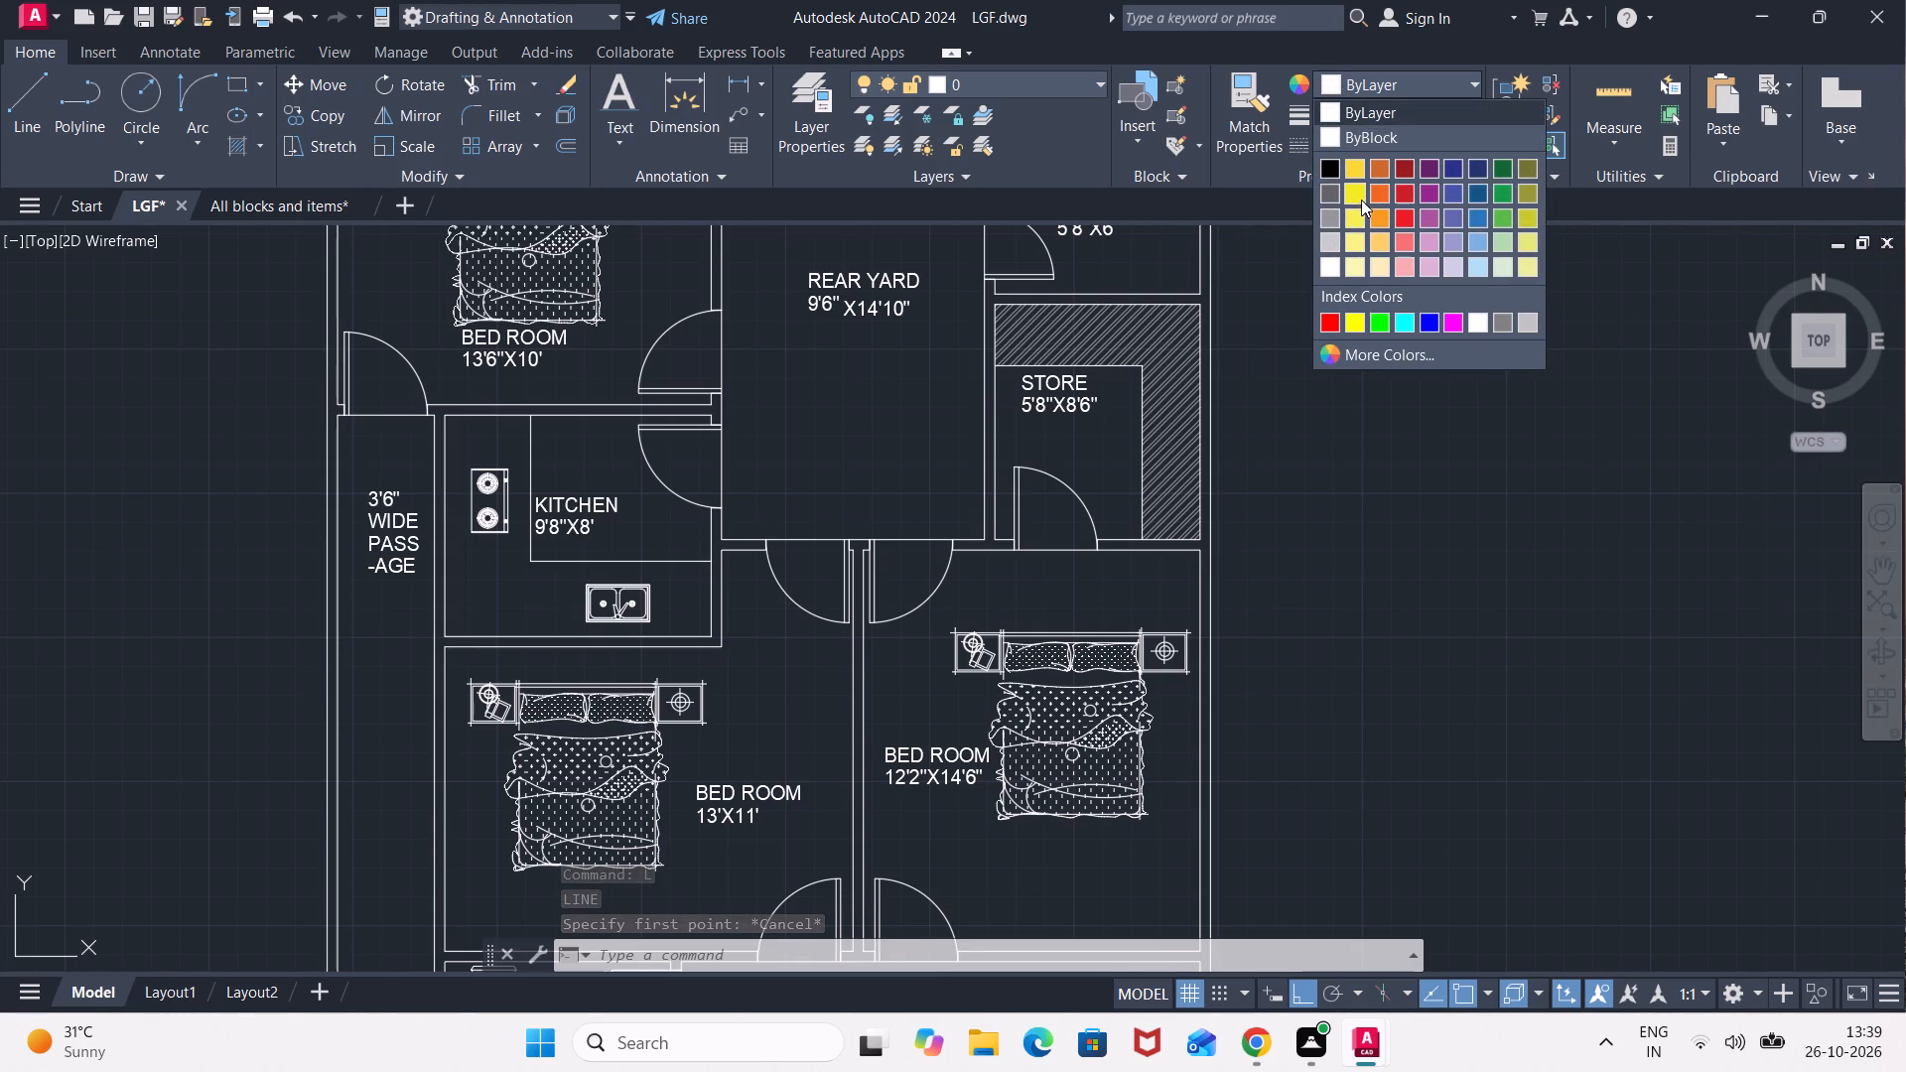
{"action": "left_click", "coordinate": [1361, 198]}
{"action": "key", "text": "l"}
{"action": "key", "text": "Return"}
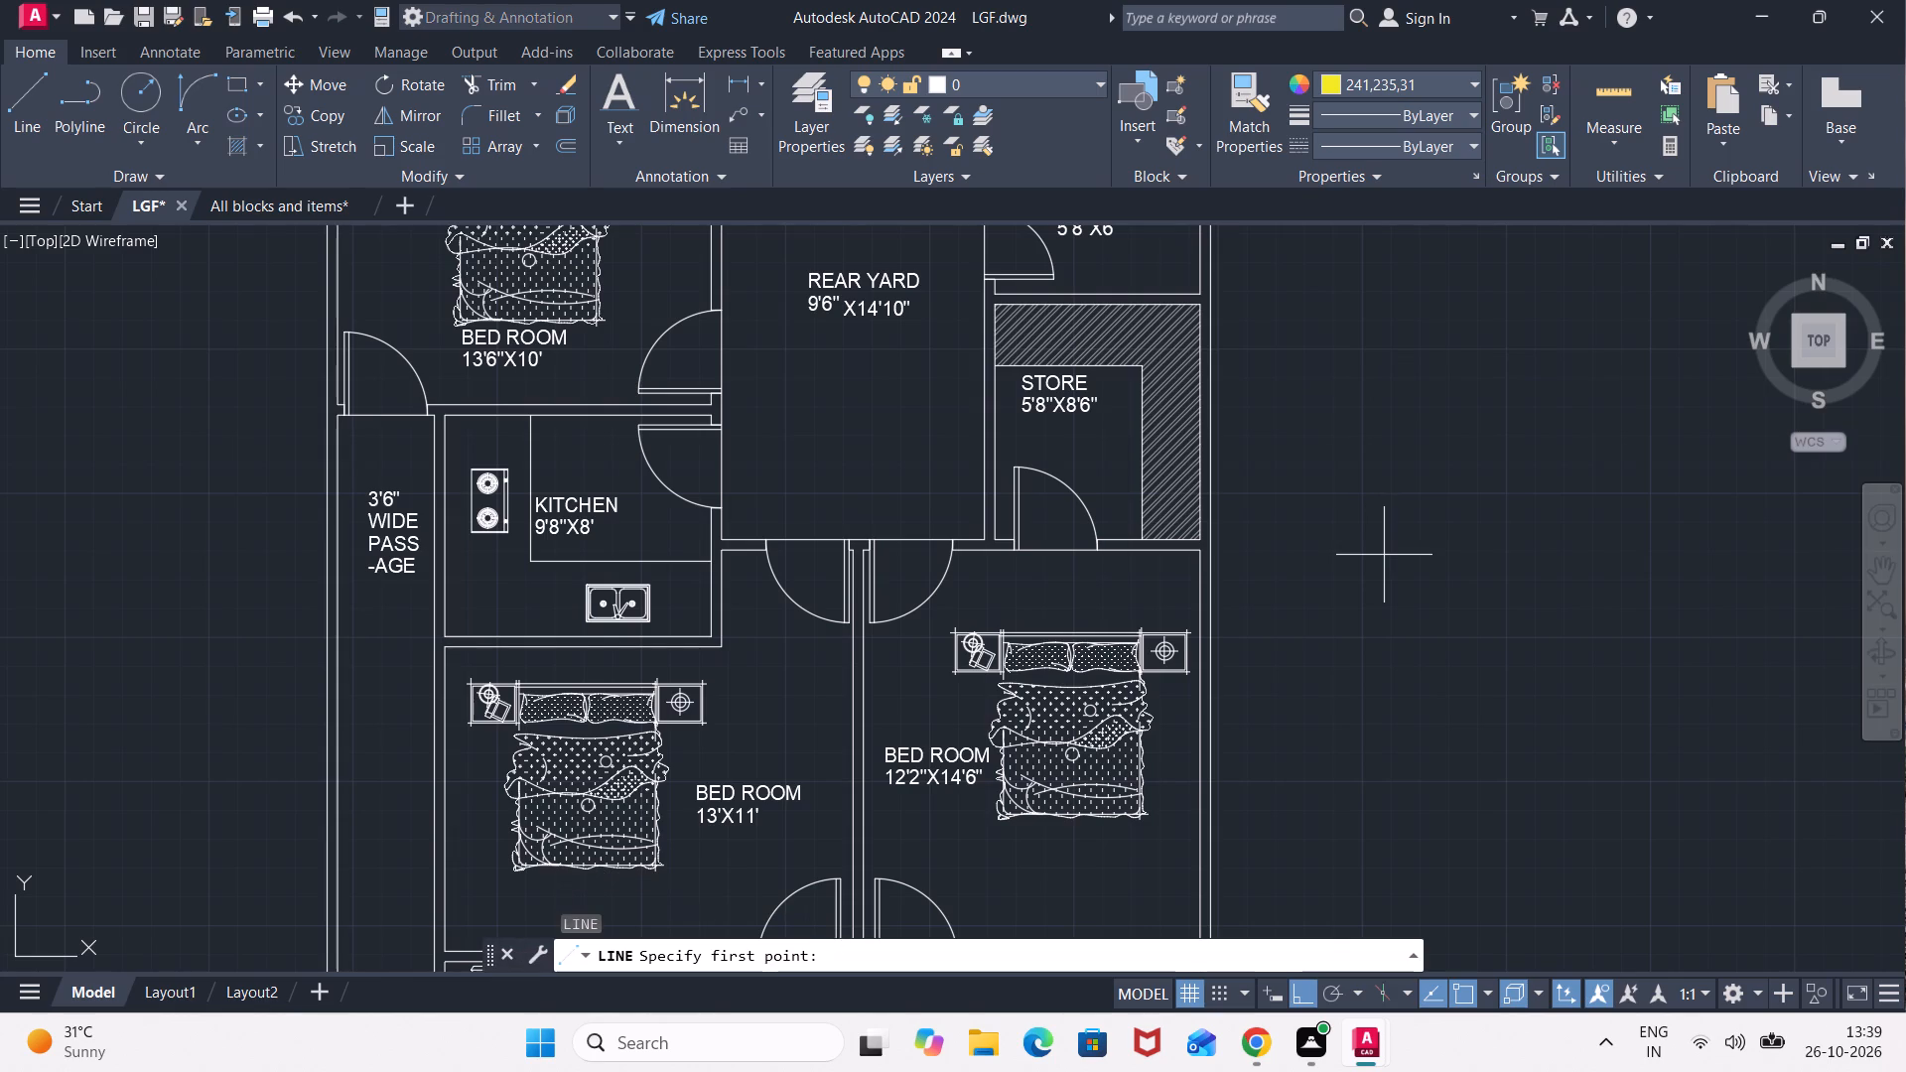
{"action": "left_click", "coordinate": [1380, 615]}
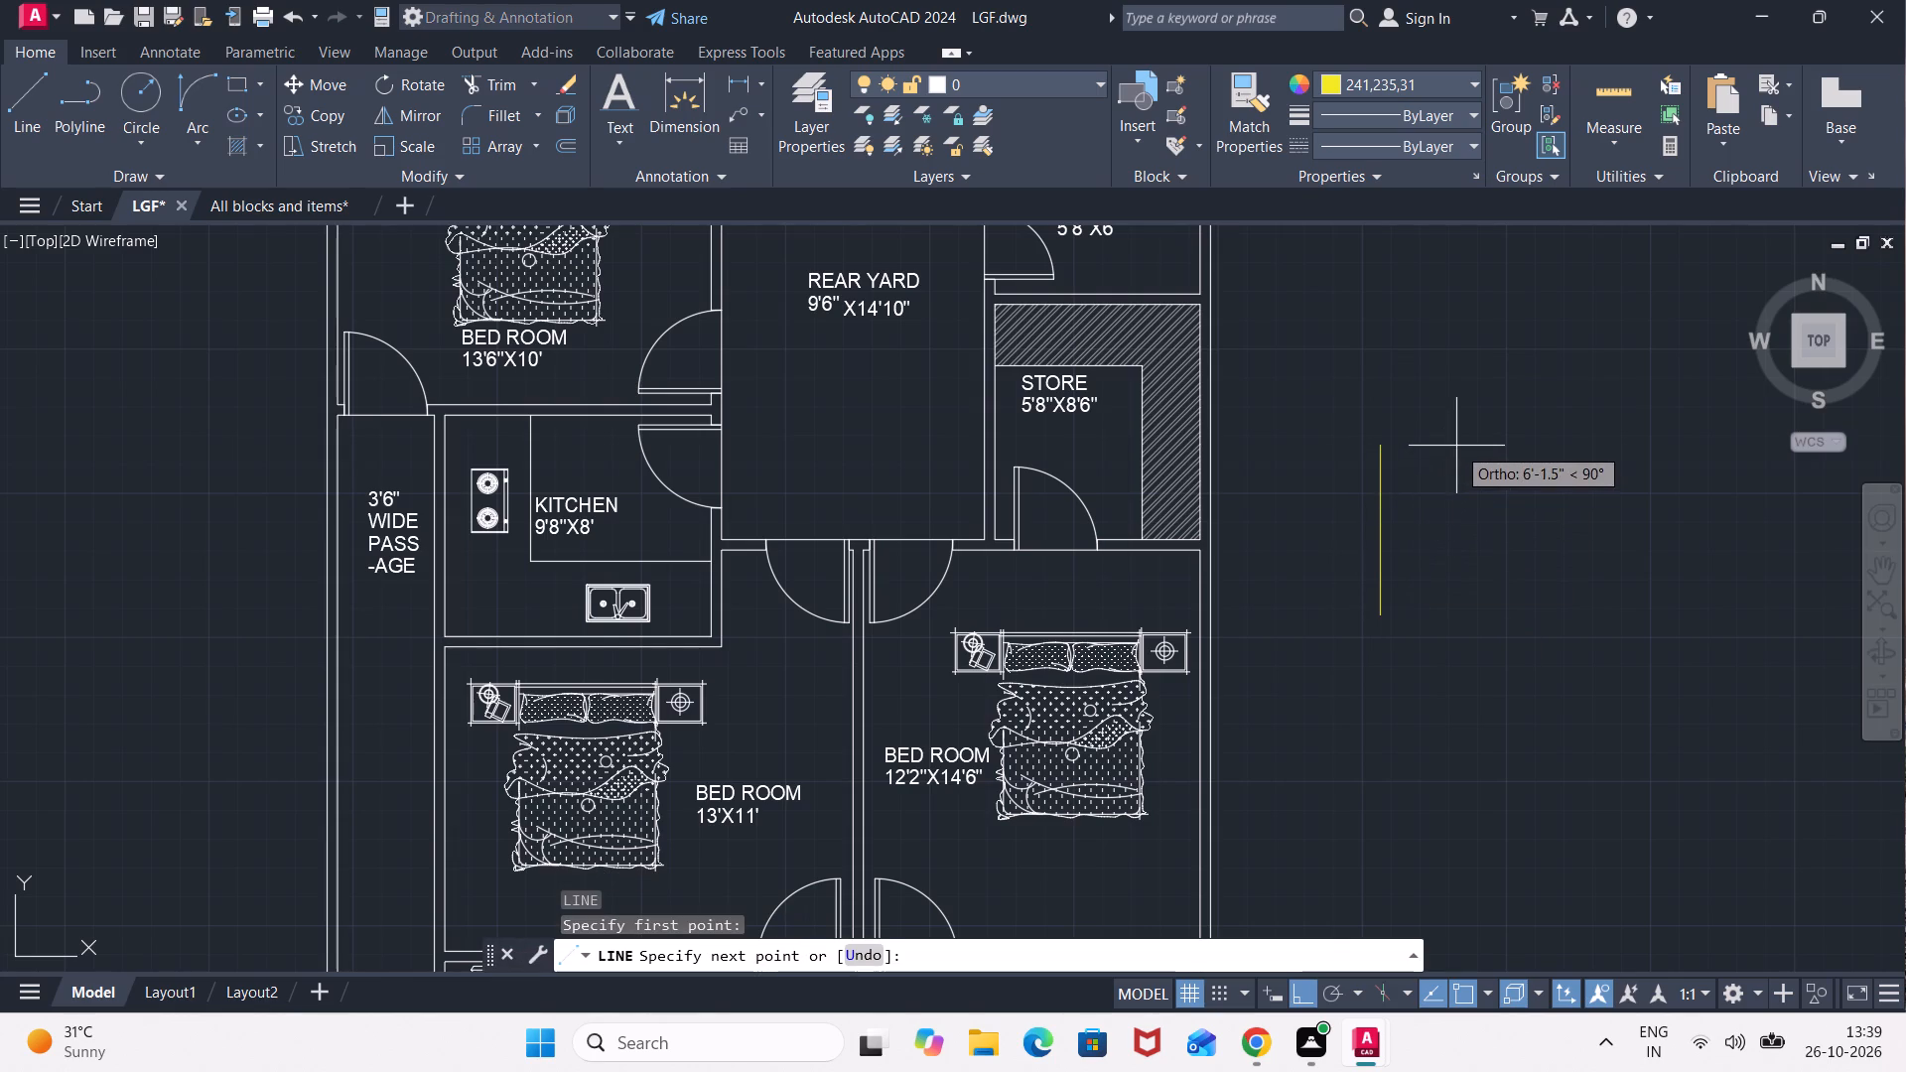
{"action": "left_click", "coordinate": [1416, 540]}
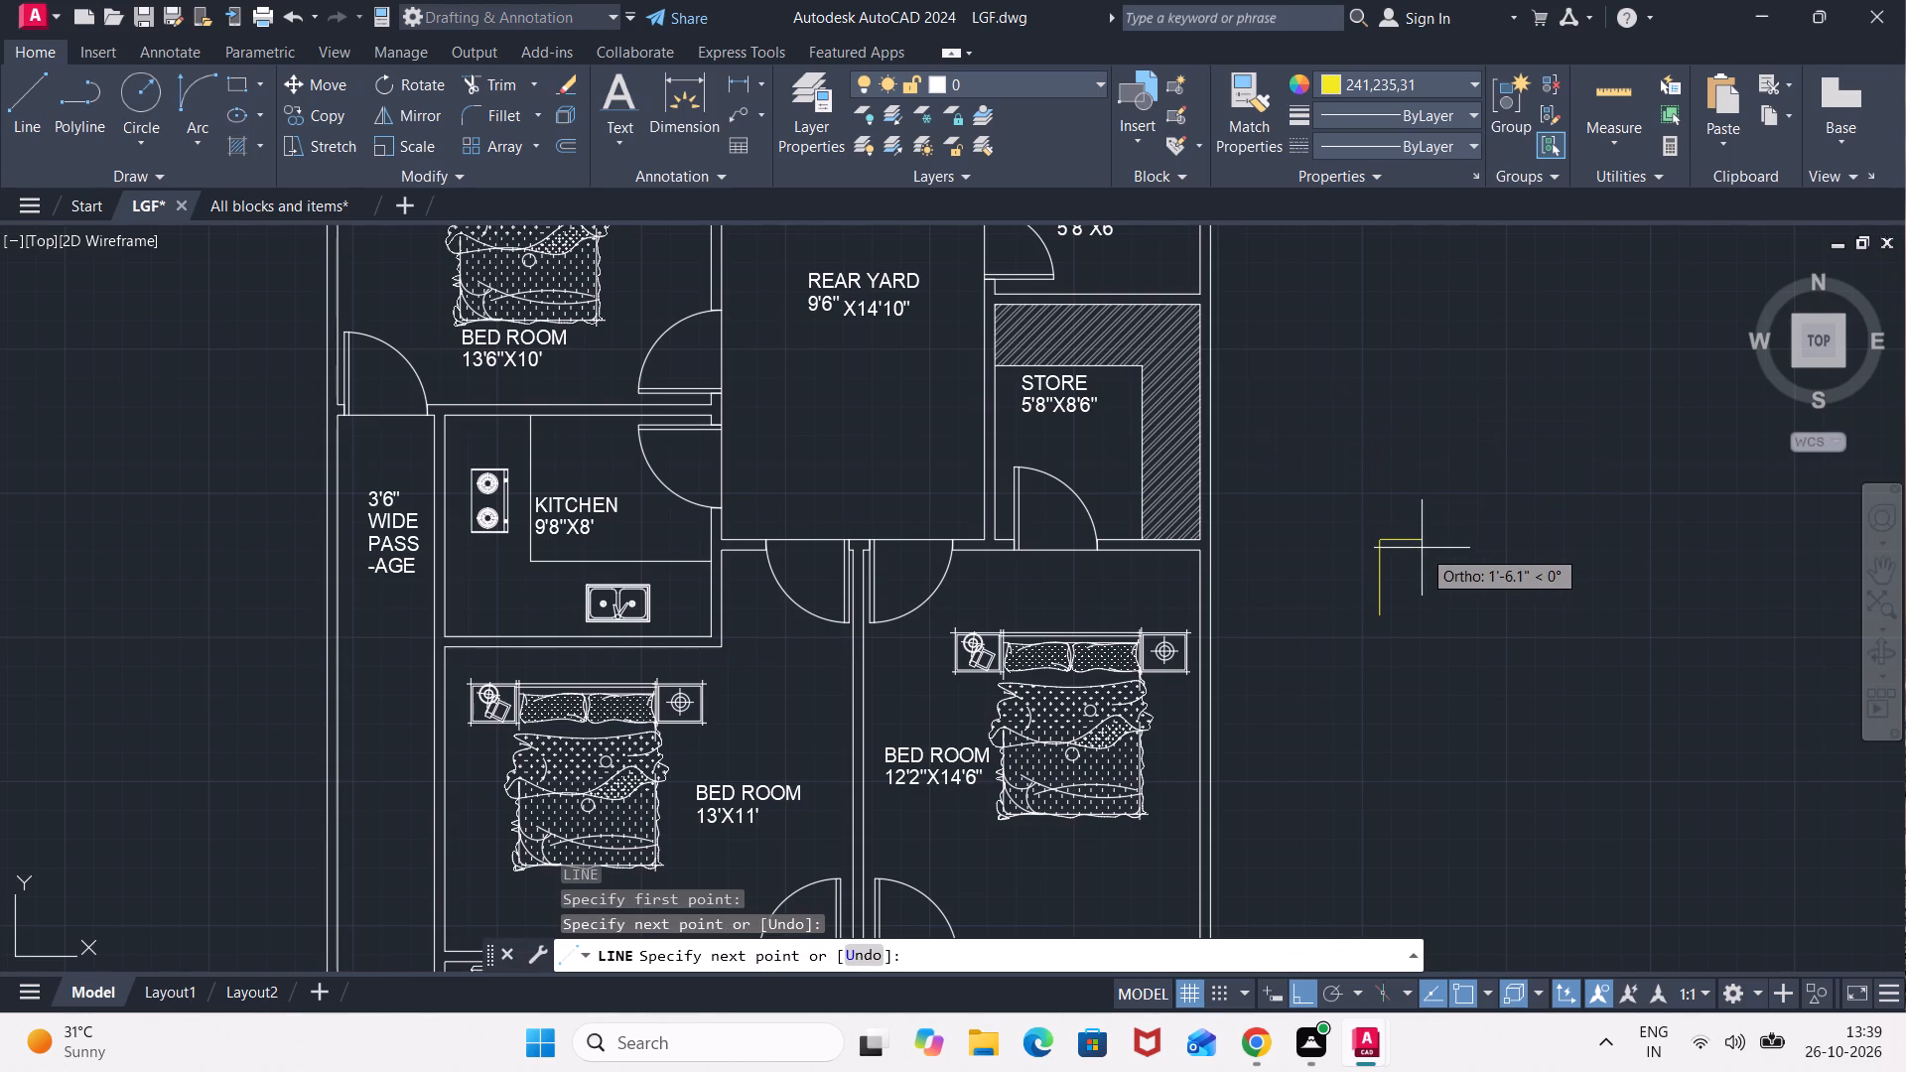
{"action": "key", "text": "Escape"}
Match the yellow sample line's properties onto the outer wall beside the STORE and the wall between the STORE and the 12'2"X14'6" BED ROOM.
{"action": "left_click", "coordinate": [1240, 123]}
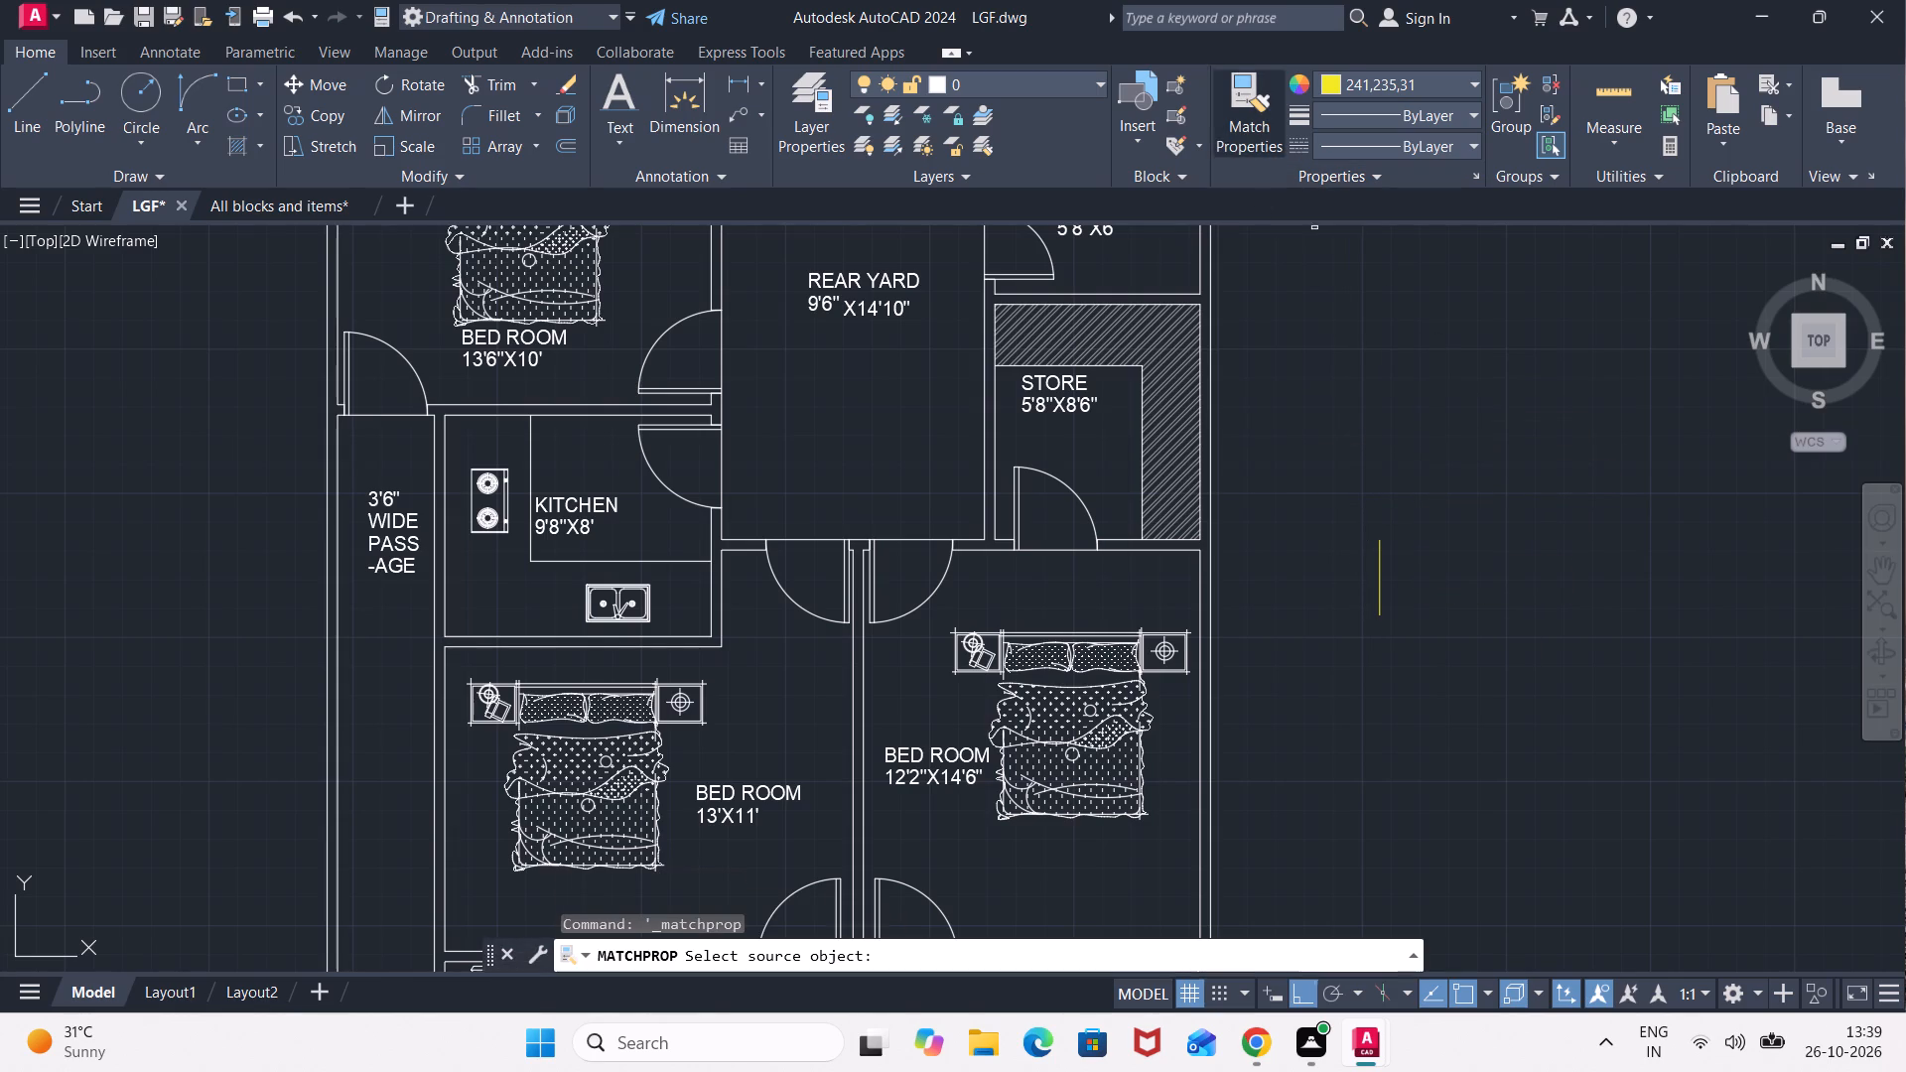
{"action": "left_click", "coordinate": [1378, 560]}
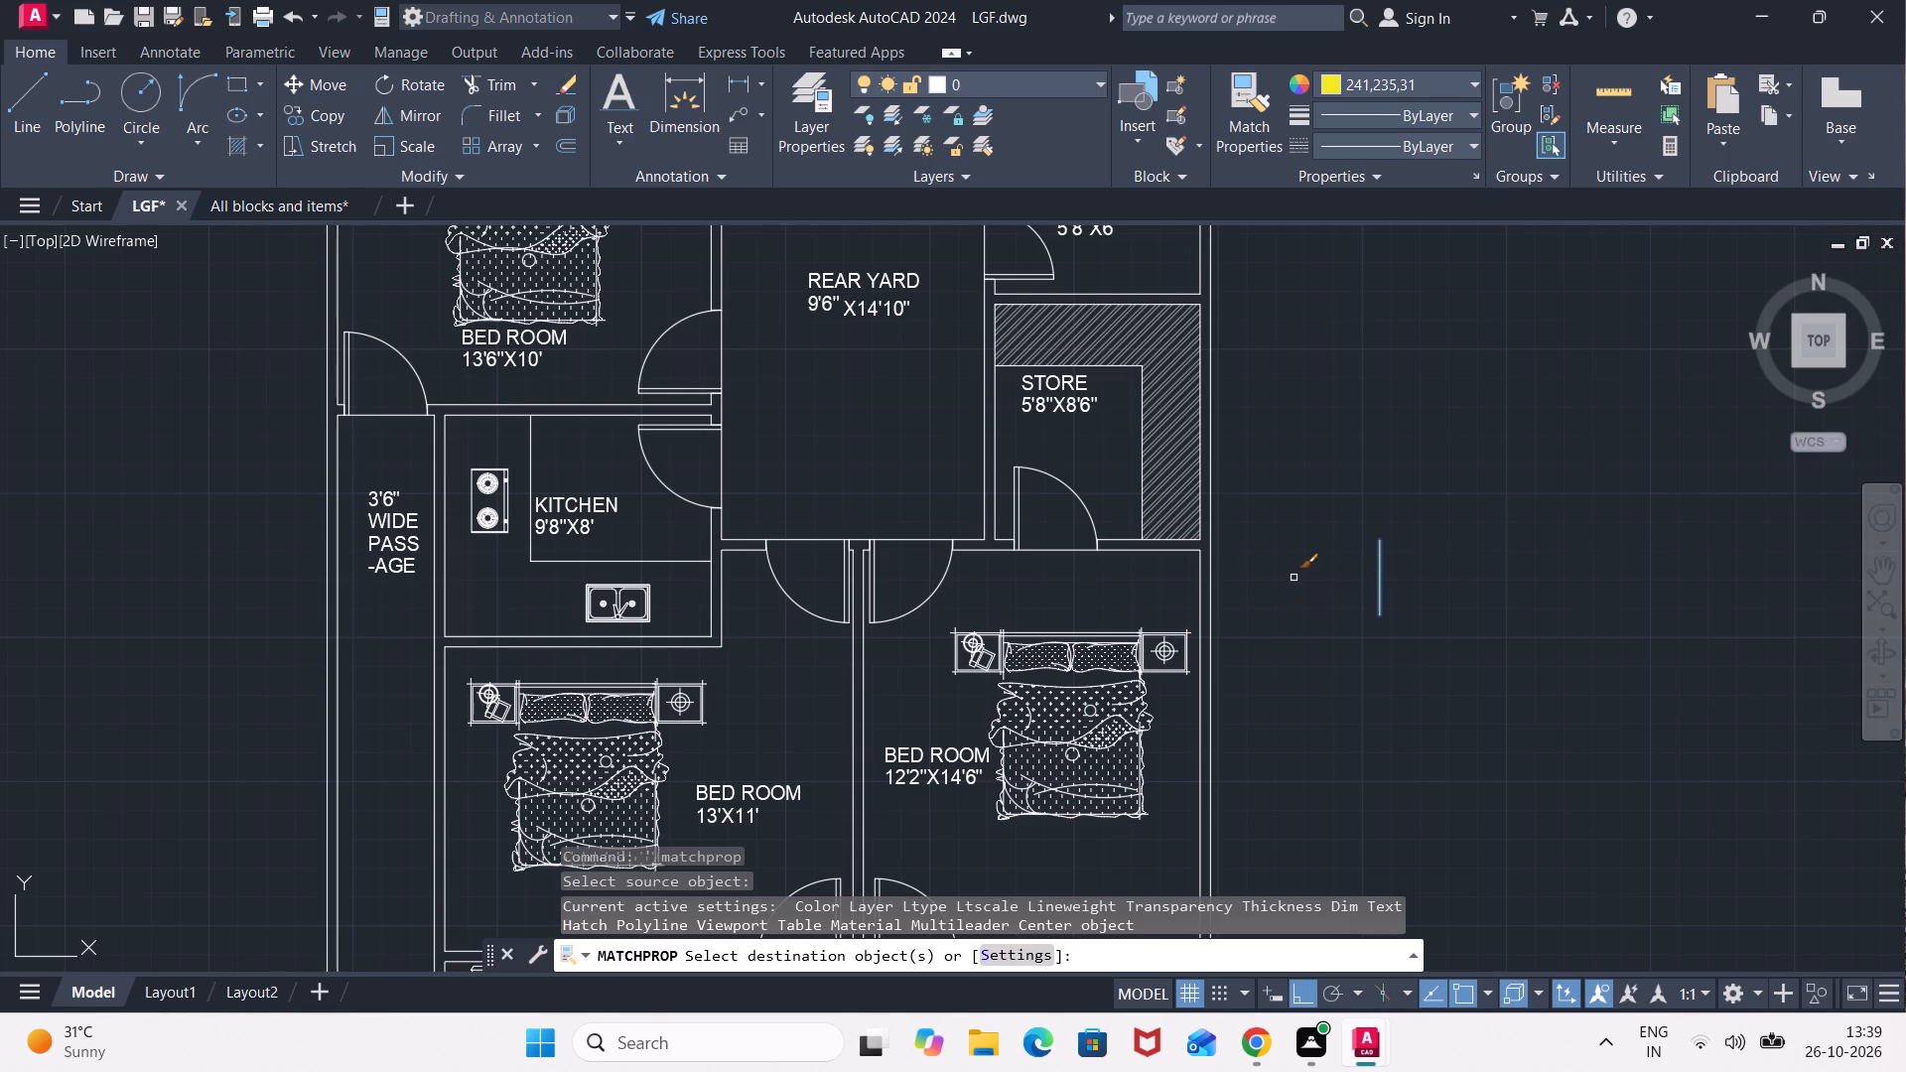
{"action": "scroll", "coordinate": [1293, 578], "scroll_direction": "up", "scroll_amount": 1}
{"action": "left_click", "coordinate": [1199, 570]}
{"action": "left_click", "coordinate": [1102, 584]}
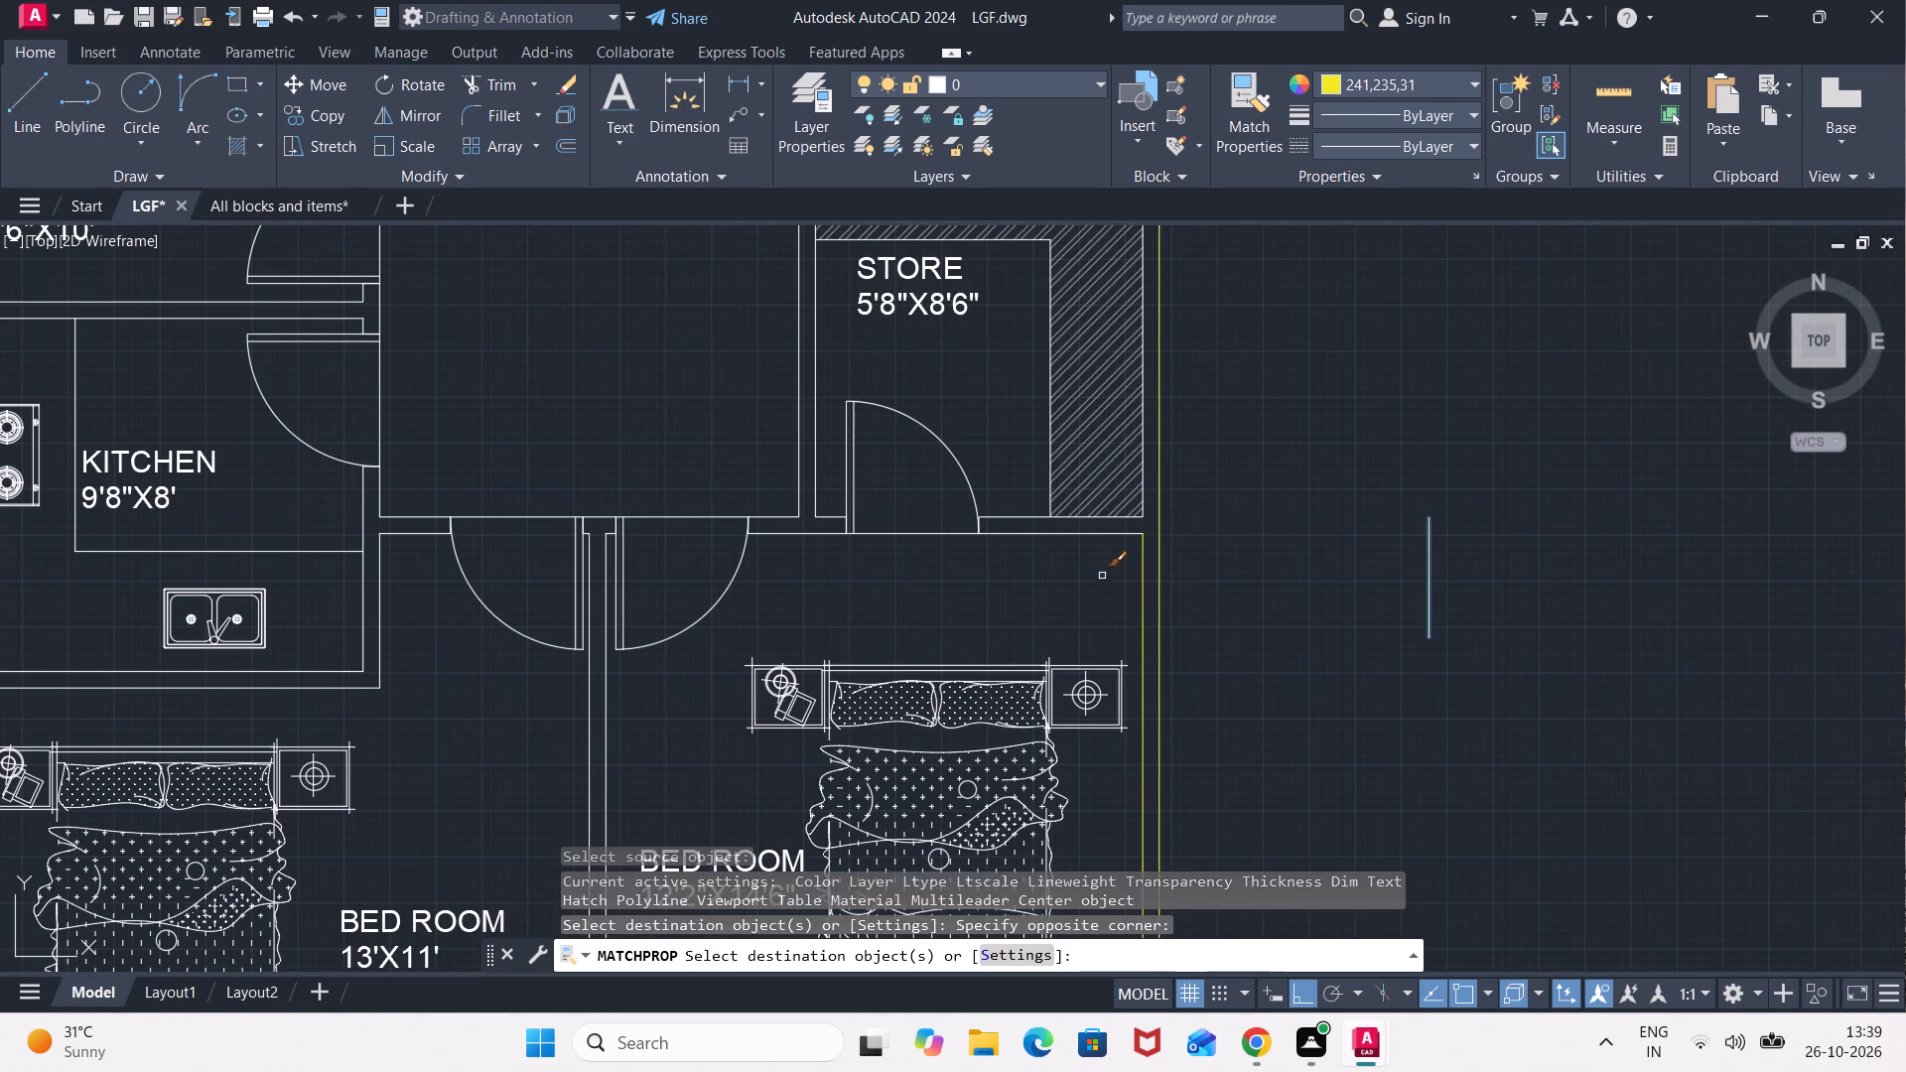
{"action": "scroll", "coordinate": [1102, 553], "scroll_direction": "up", "scroll_amount": 1}
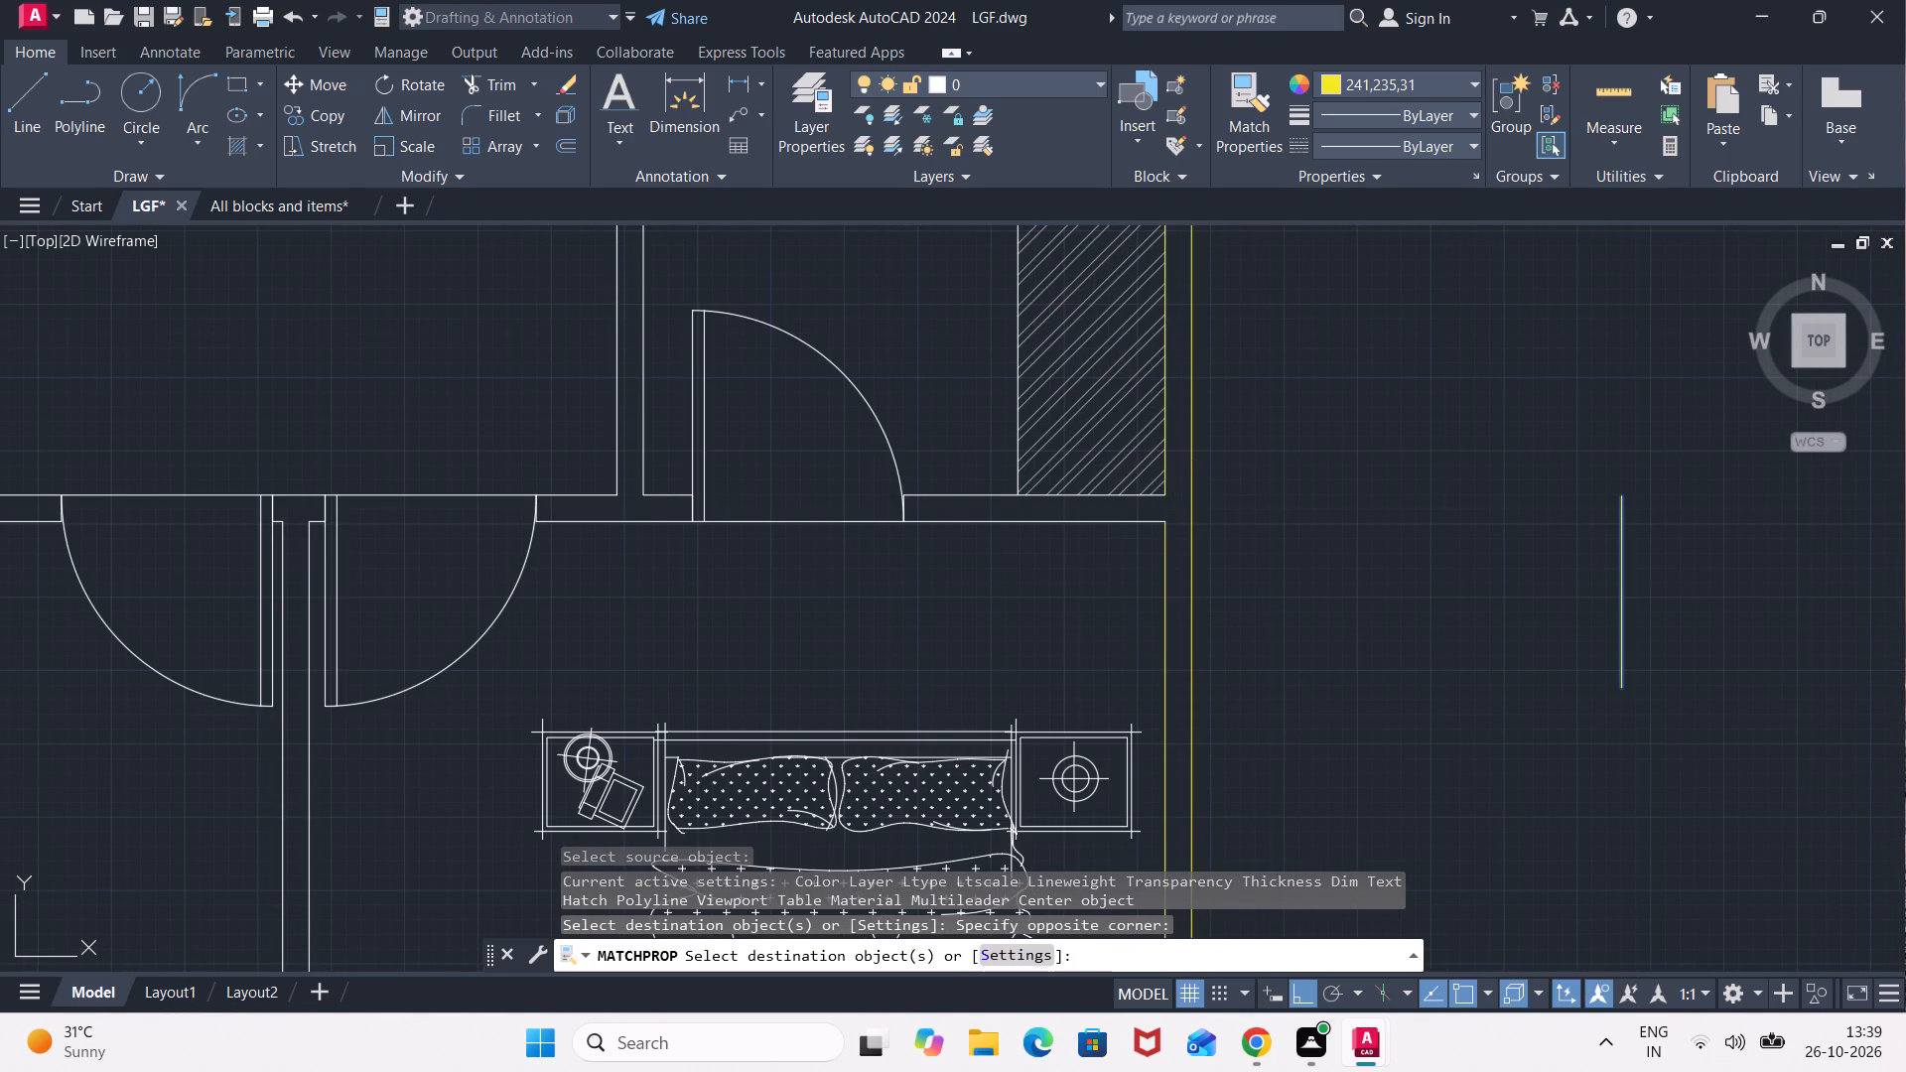
{"action": "left_click", "coordinate": [1167, 482]}
{"action": "left_click", "coordinate": [978, 474]}
{"action": "left_click", "coordinate": [949, 543]}
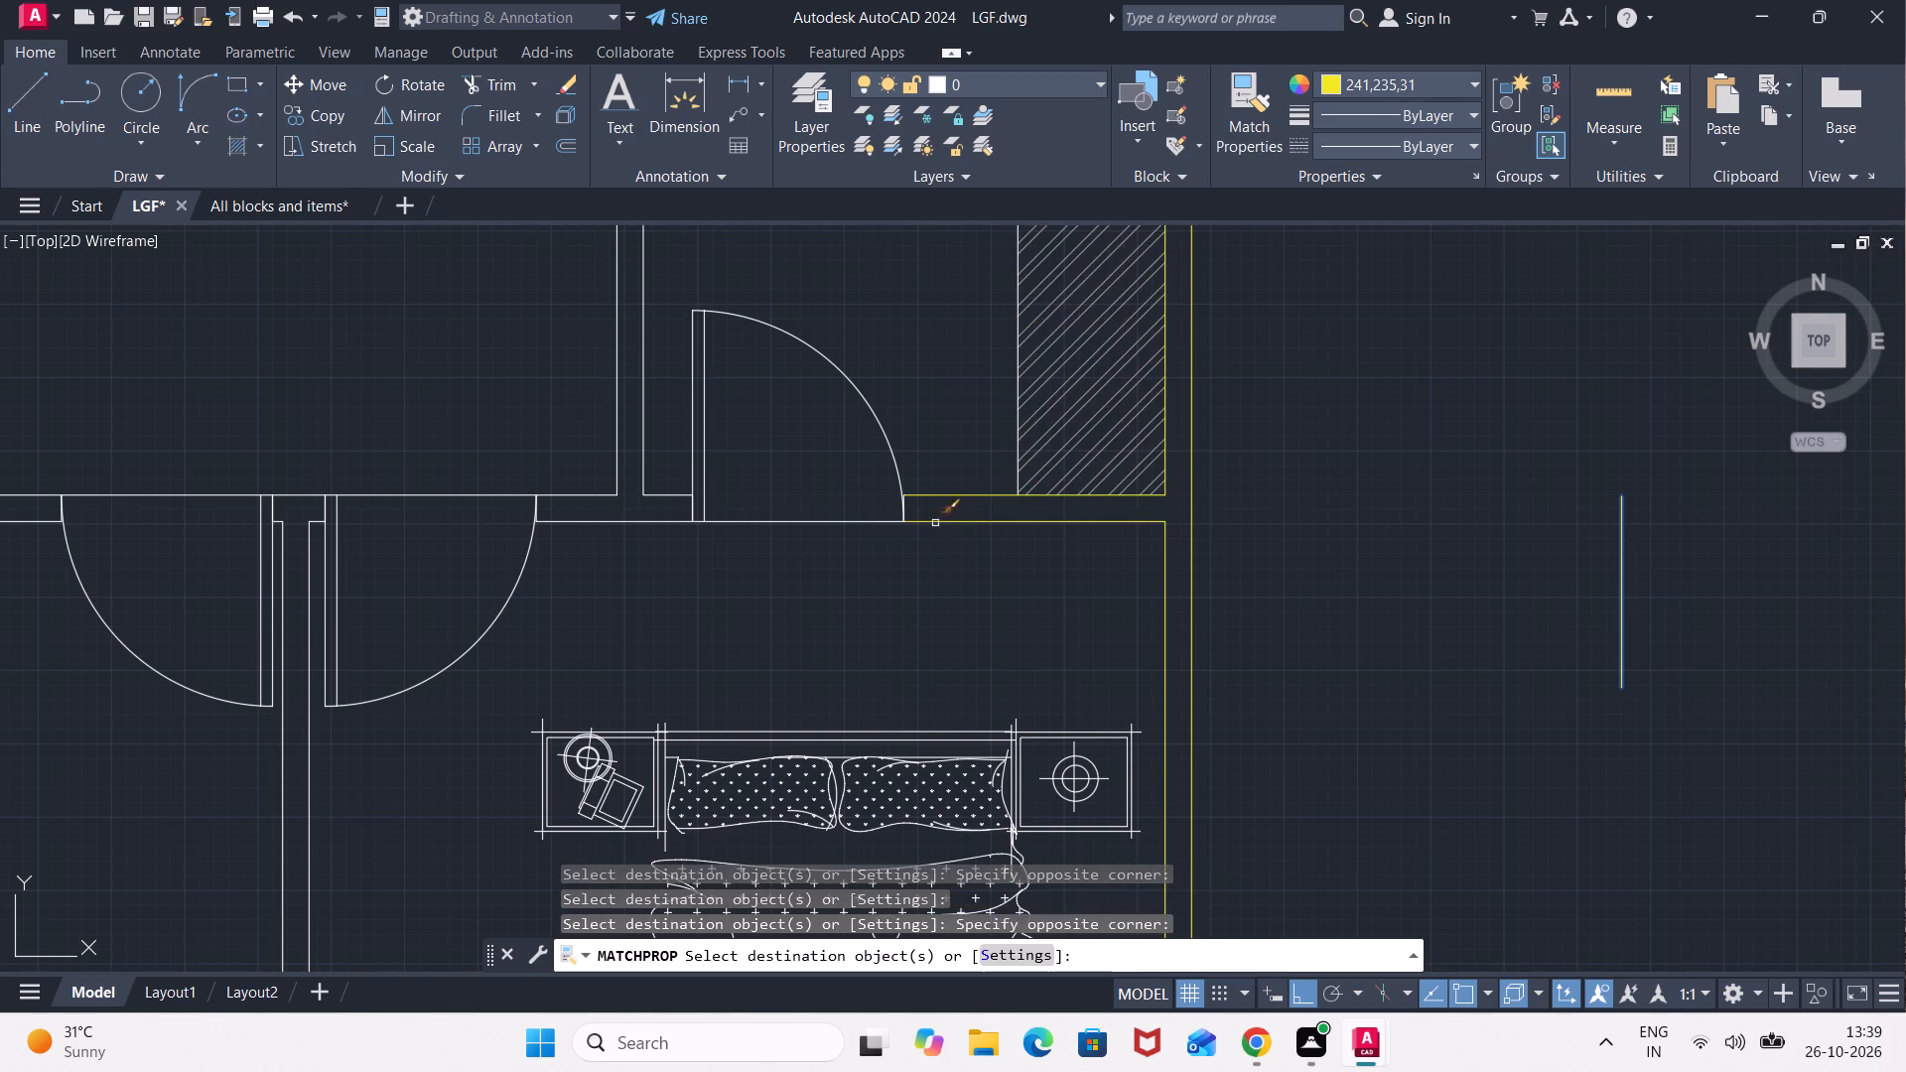
{"action": "scroll", "coordinate": [925, 500], "scroll_direction": "up", "scroll_amount": 6}
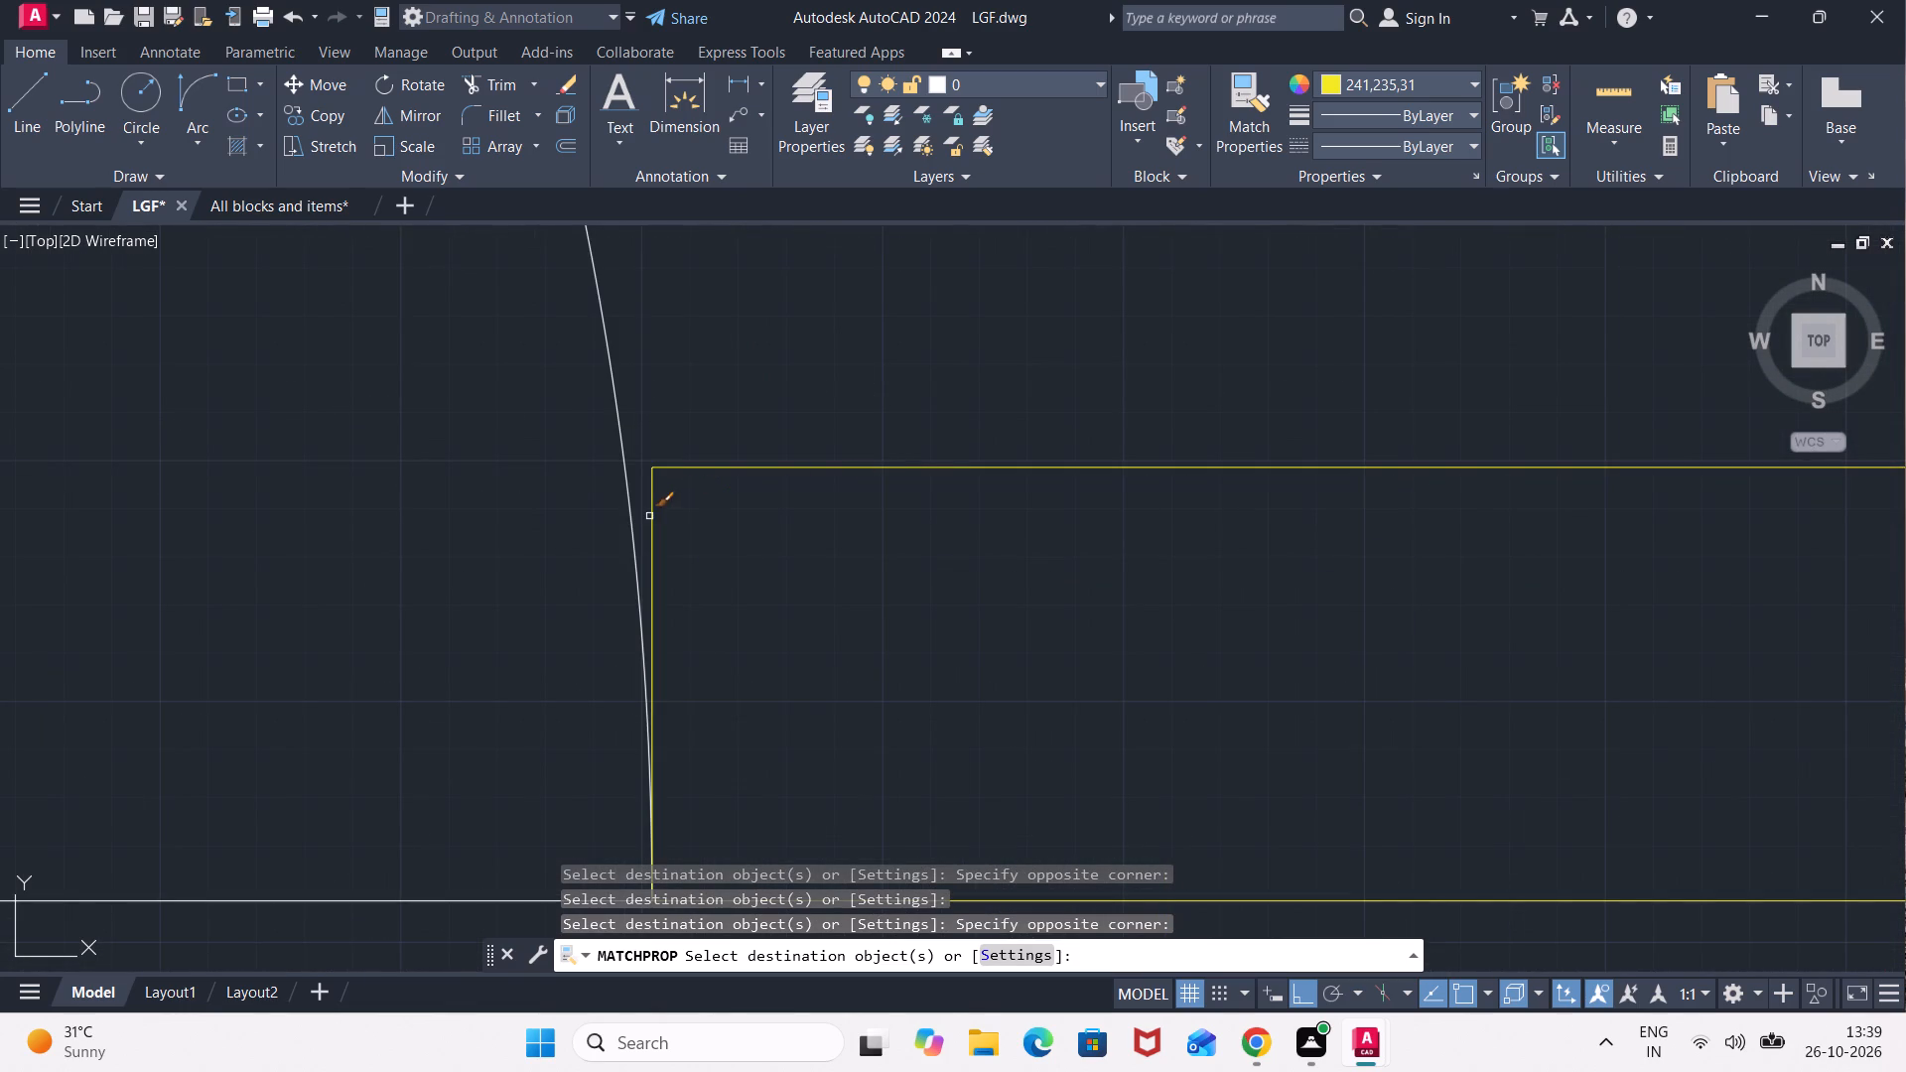
{"action": "left_click", "coordinate": [653, 516]}
{"action": "scroll", "coordinate": [910, 682], "scroll_direction": "down", "scroll_amount": 4}
{"action": "scroll", "coordinate": [1017, 494], "scroll_direction": "down", "scroll_amount": 4}
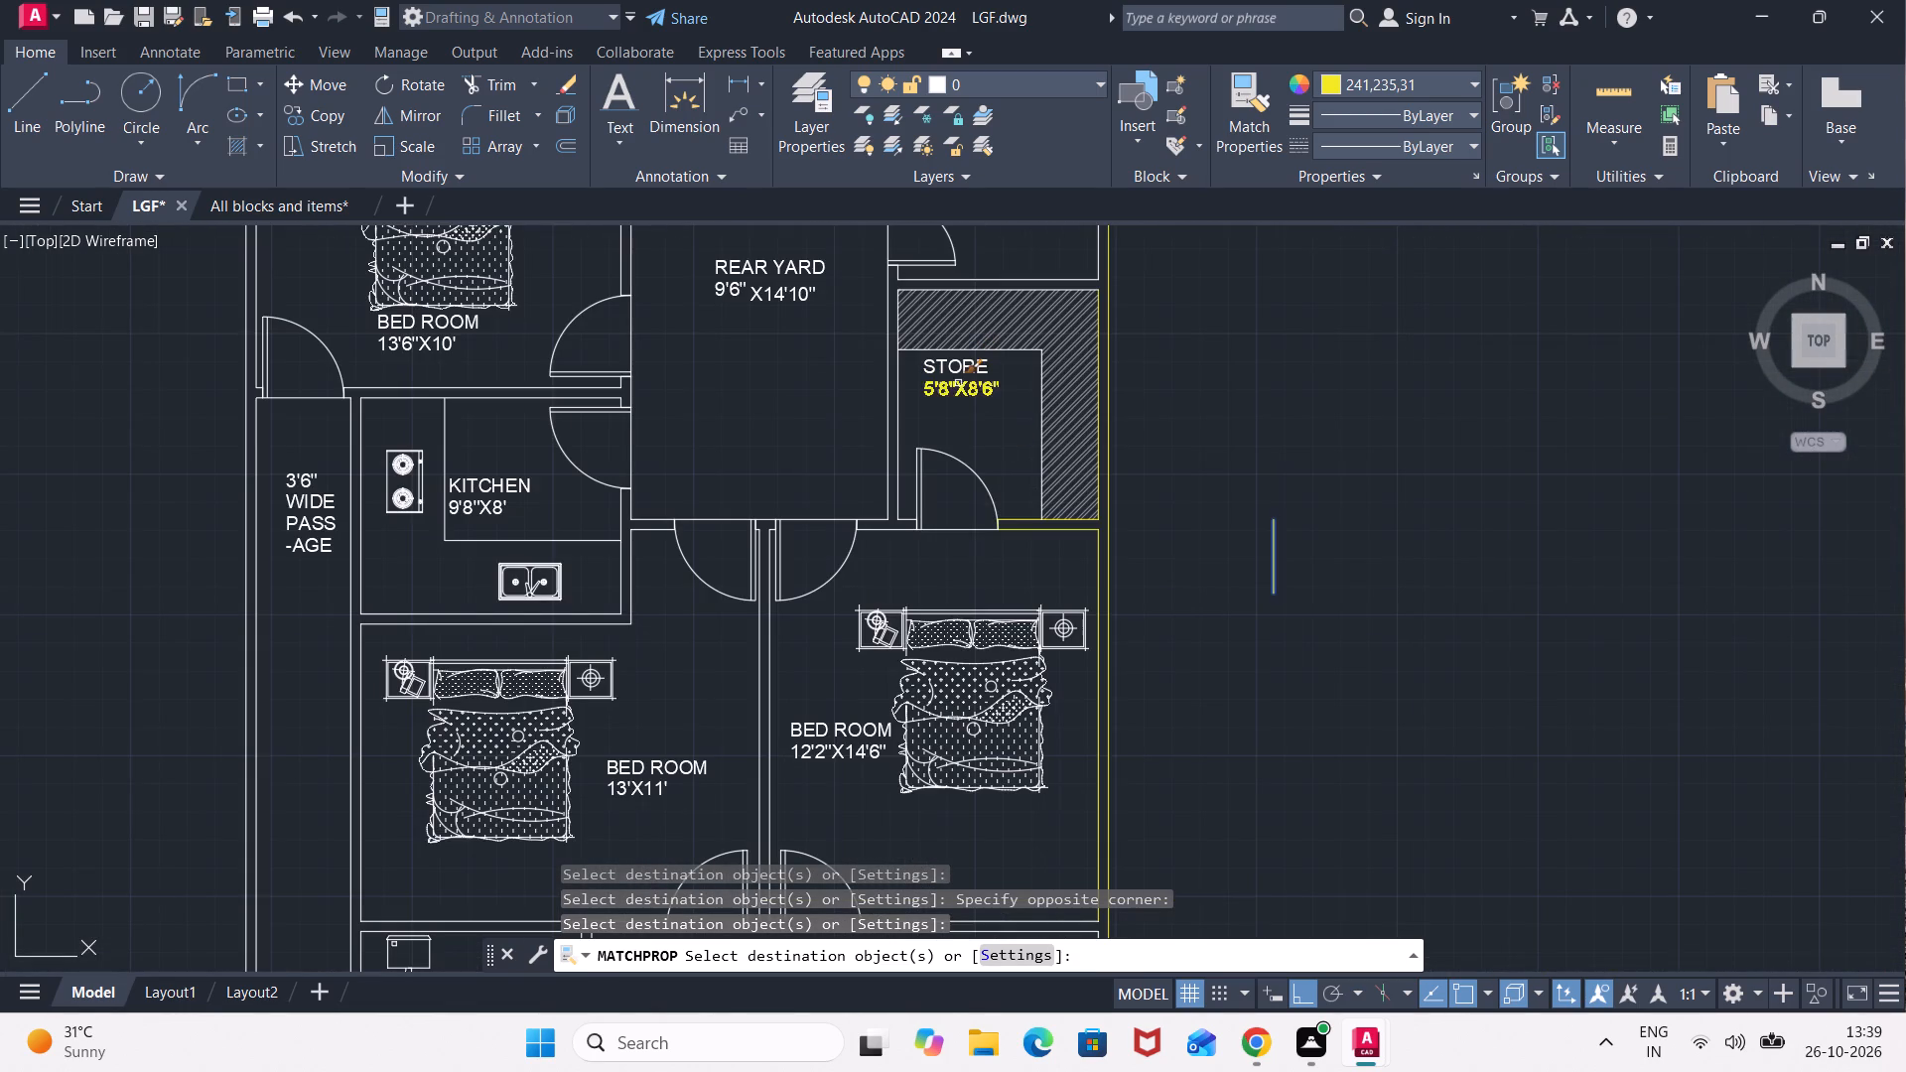
Match the yellow properties onto the wall between REAR YARD and STORE and the upper walls around the REAR YARD and TOILET.
{"action": "left_click", "coordinate": [902, 413]}
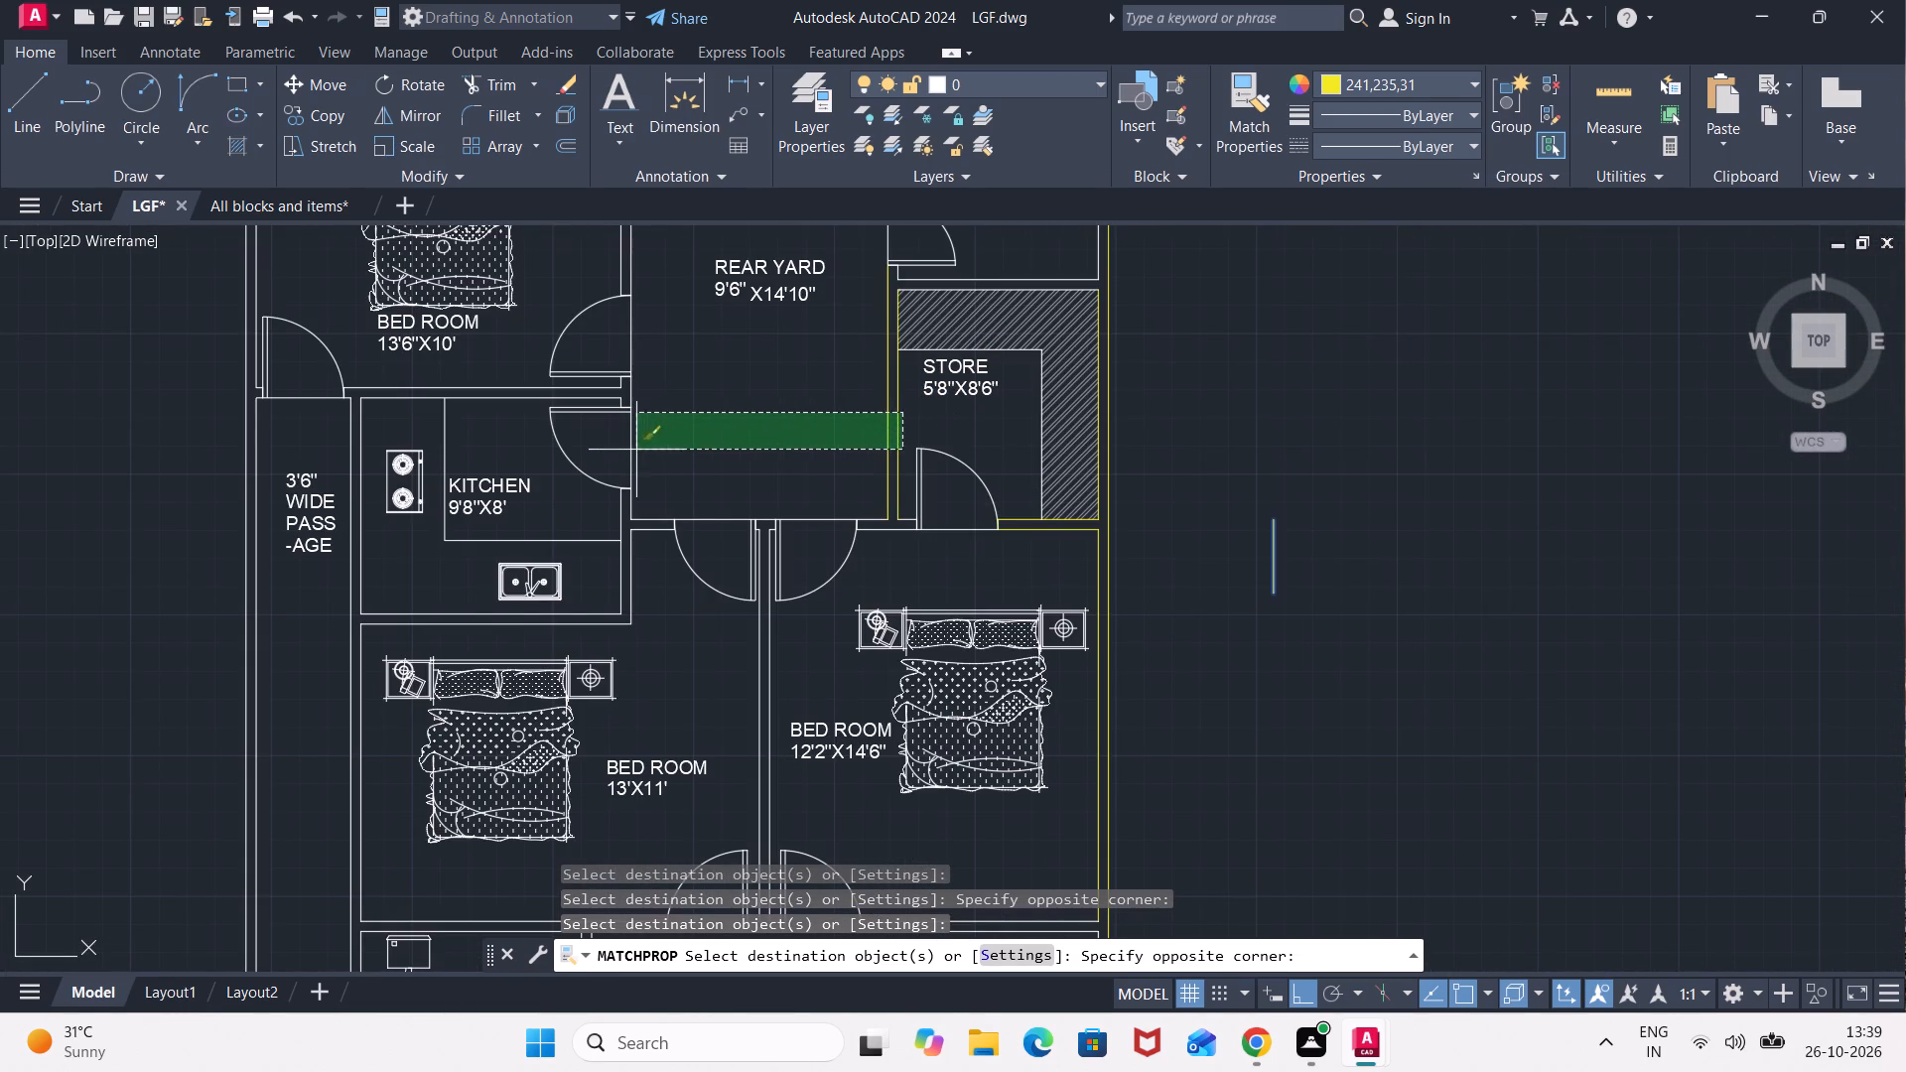
{"action": "left_click", "coordinate": [652, 423]}
{"action": "middle_click_drag", "start_coordinate": [718, 335], "coordinate": [693, 622]}
{"action": "left_click", "coordinate": [928, 344]}
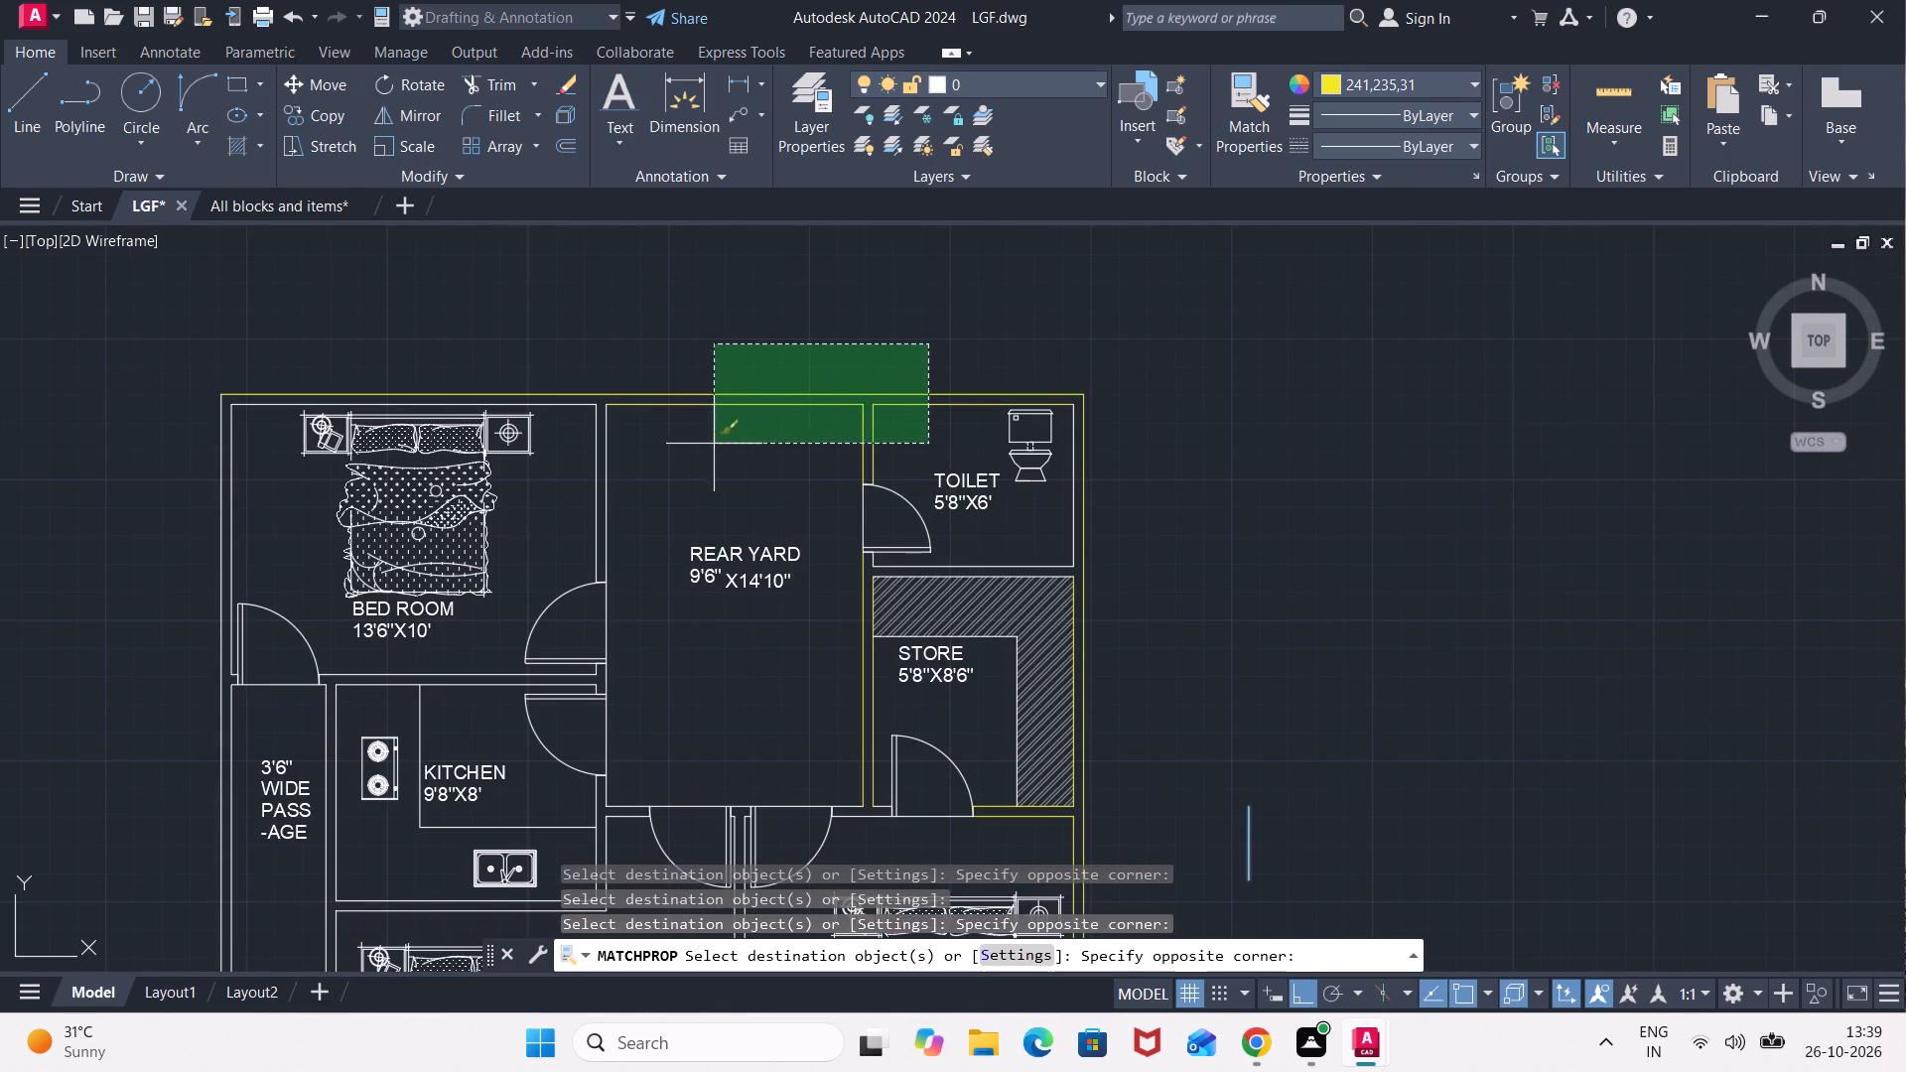
{"action": "left_click", "coordinate": [581, 462]}
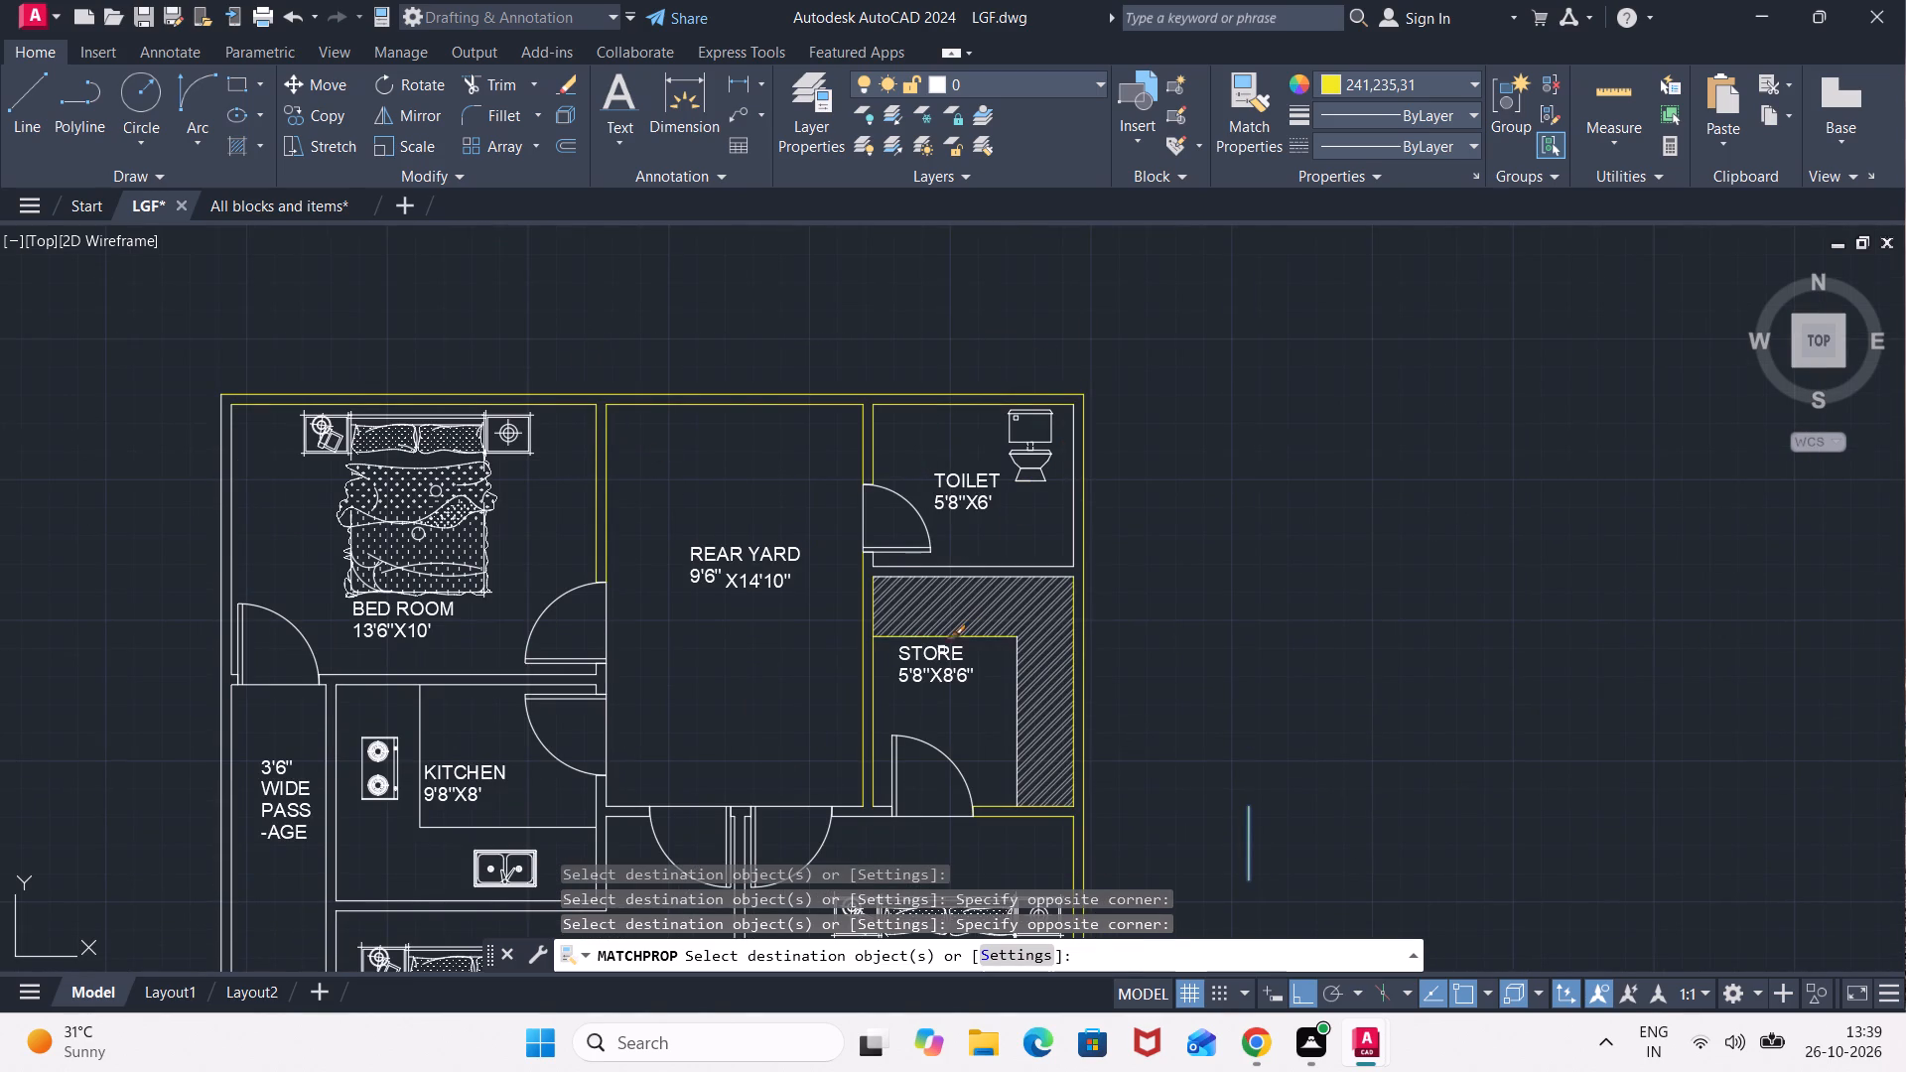
Match the yellow properties onto the TOILET–STORE partition, the TOILET's inner outer-wall line and the wall ends at the TOILET door.
{"action": "scroll", "coordinate": [1022, 587], "scroll_direction": "up", "scroll_amount": 2}
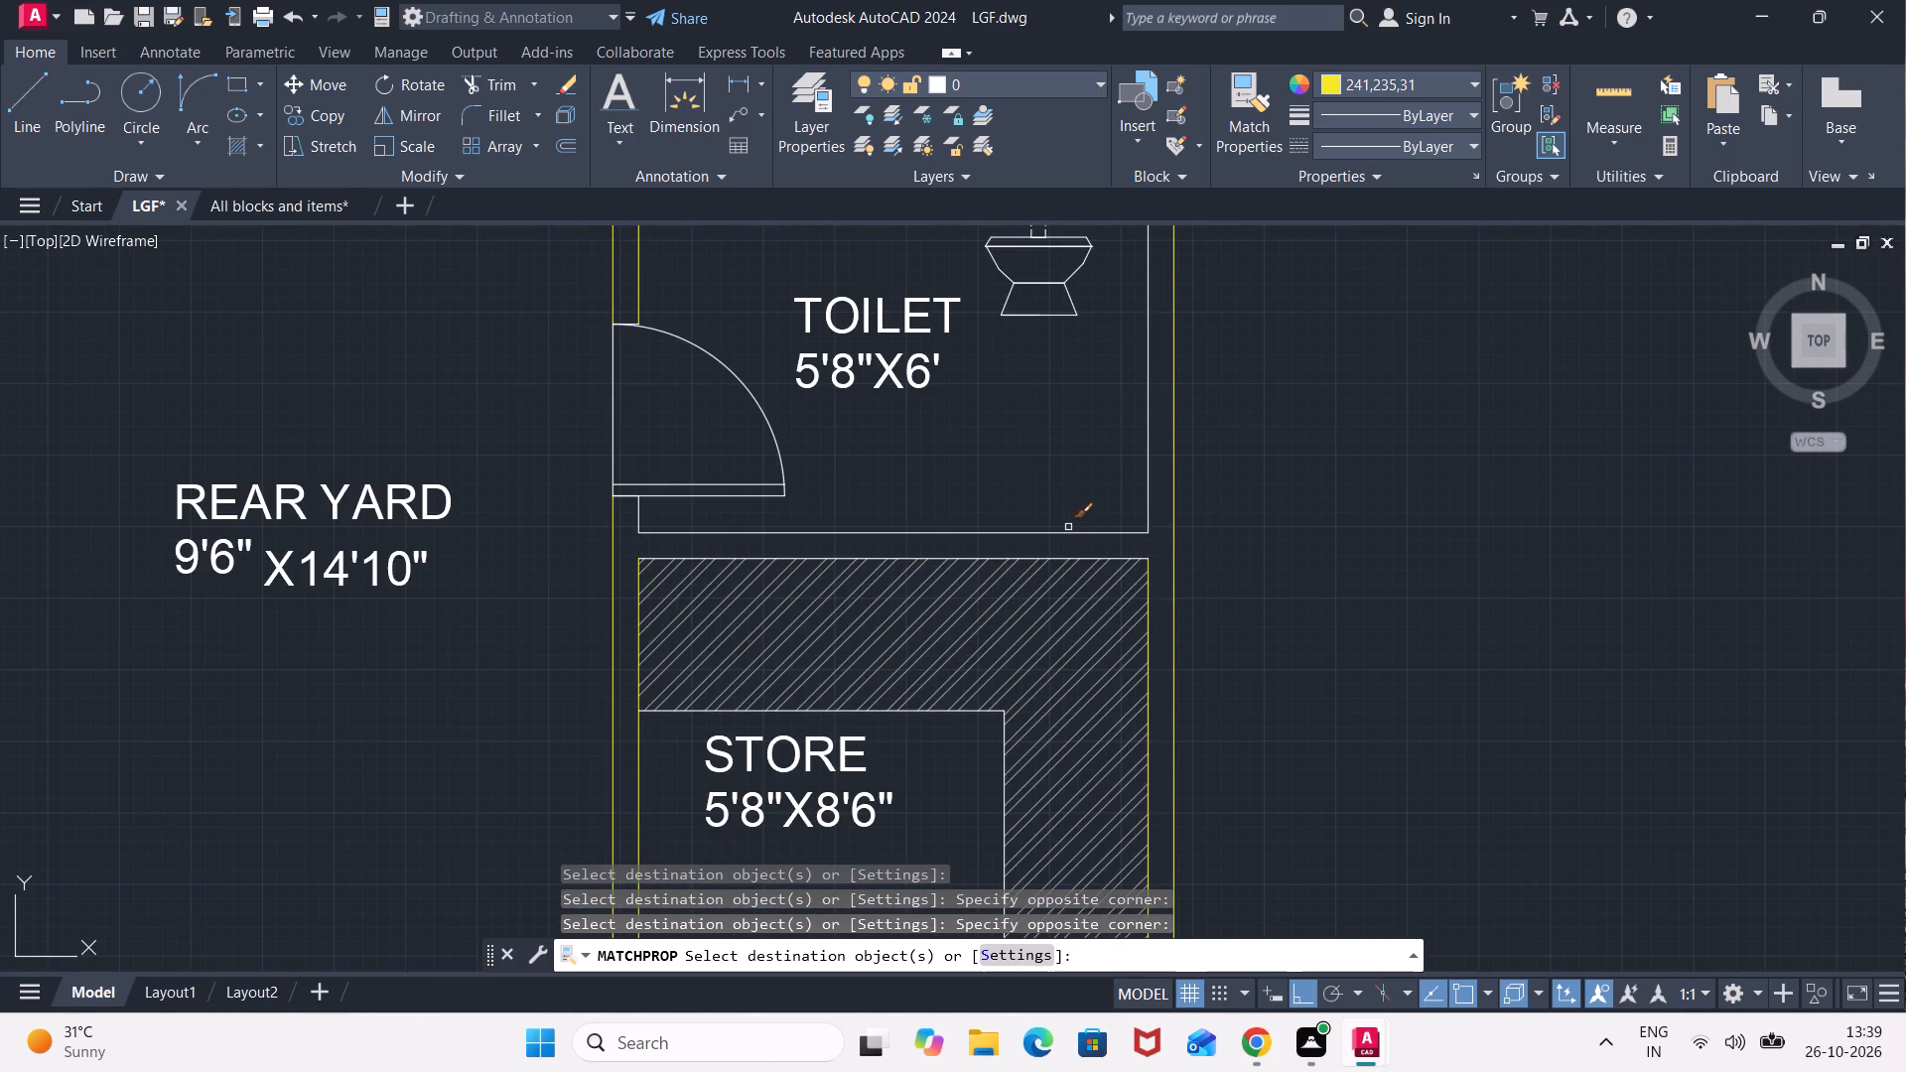
{"action": "left_click", "coordinate": [1064, 531]}
{"action": "left_click", "coordinate": [1062, 557]}
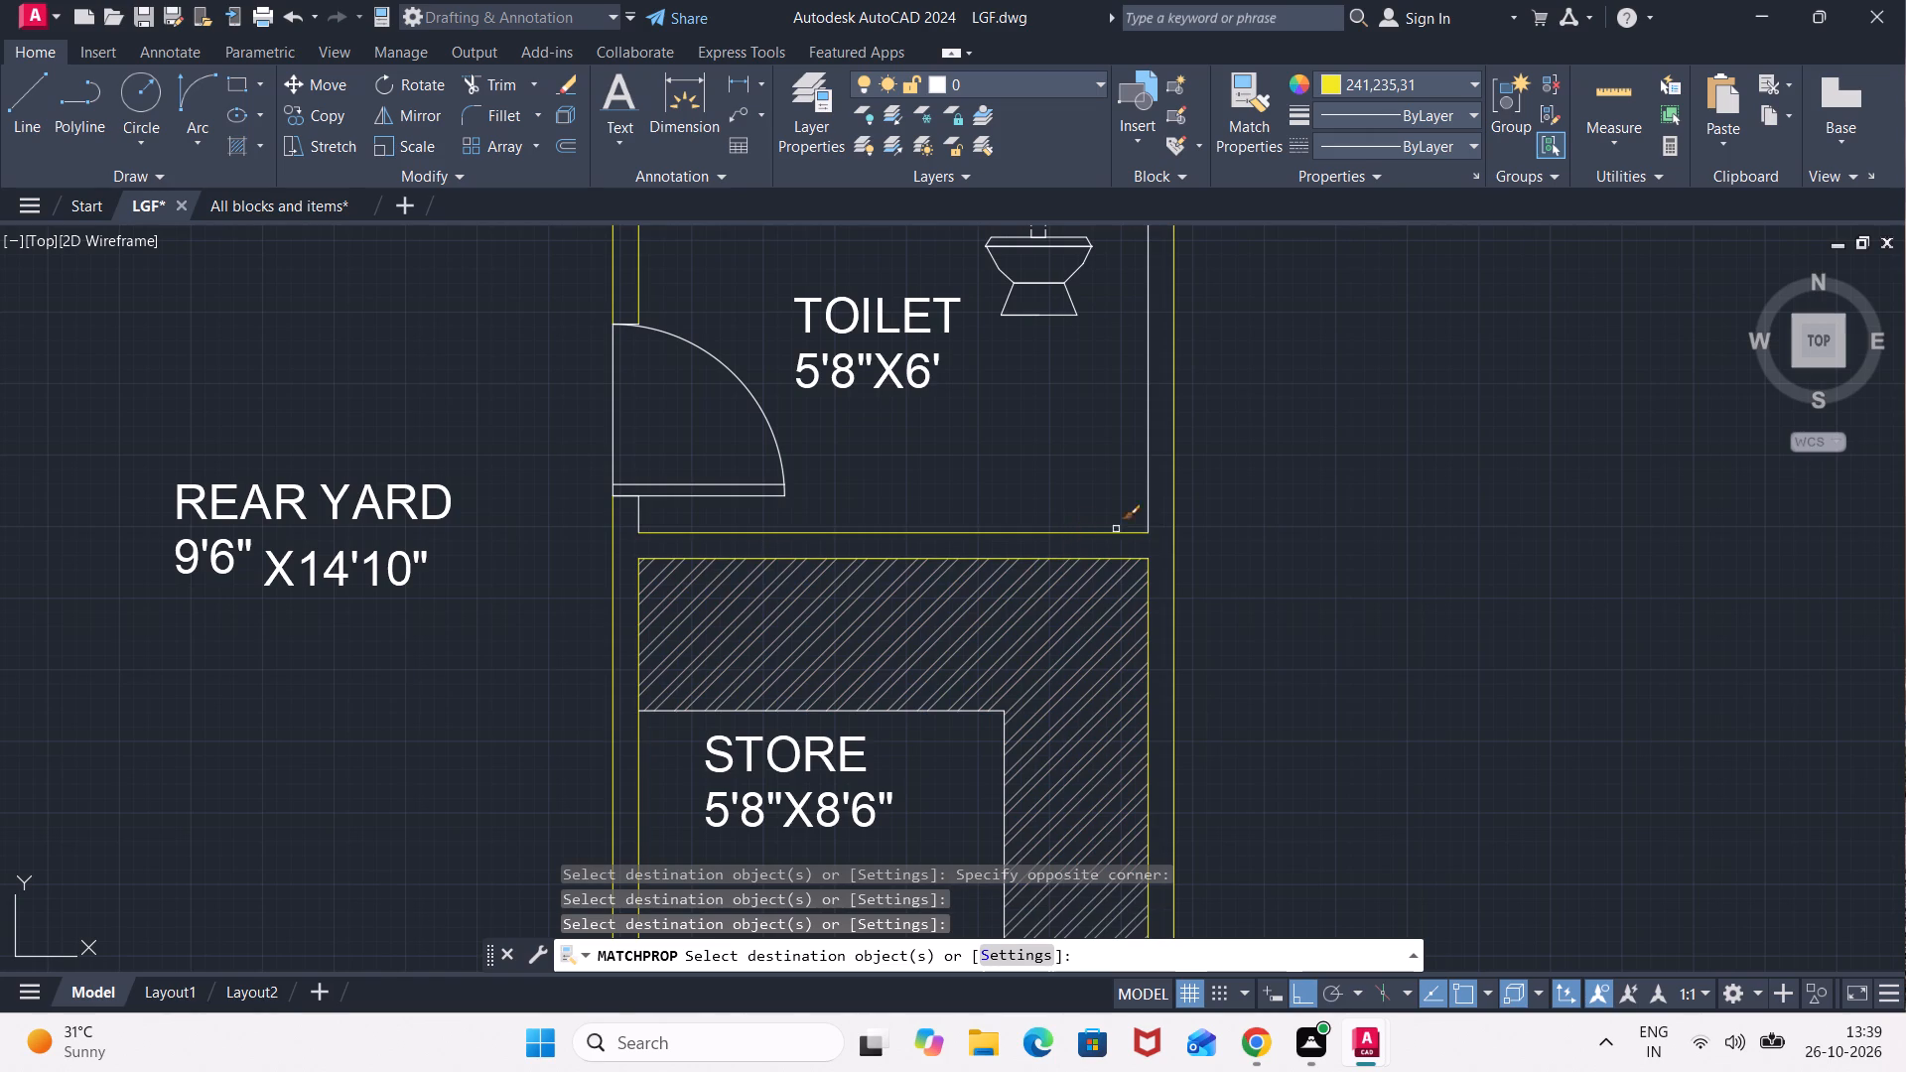
{"action": "left_click", "coordinate": [1150, 505]}
{"action": "scroll", "coordinate": [681, 512], "scroll_direction": "up", "scroll_amount": 2}
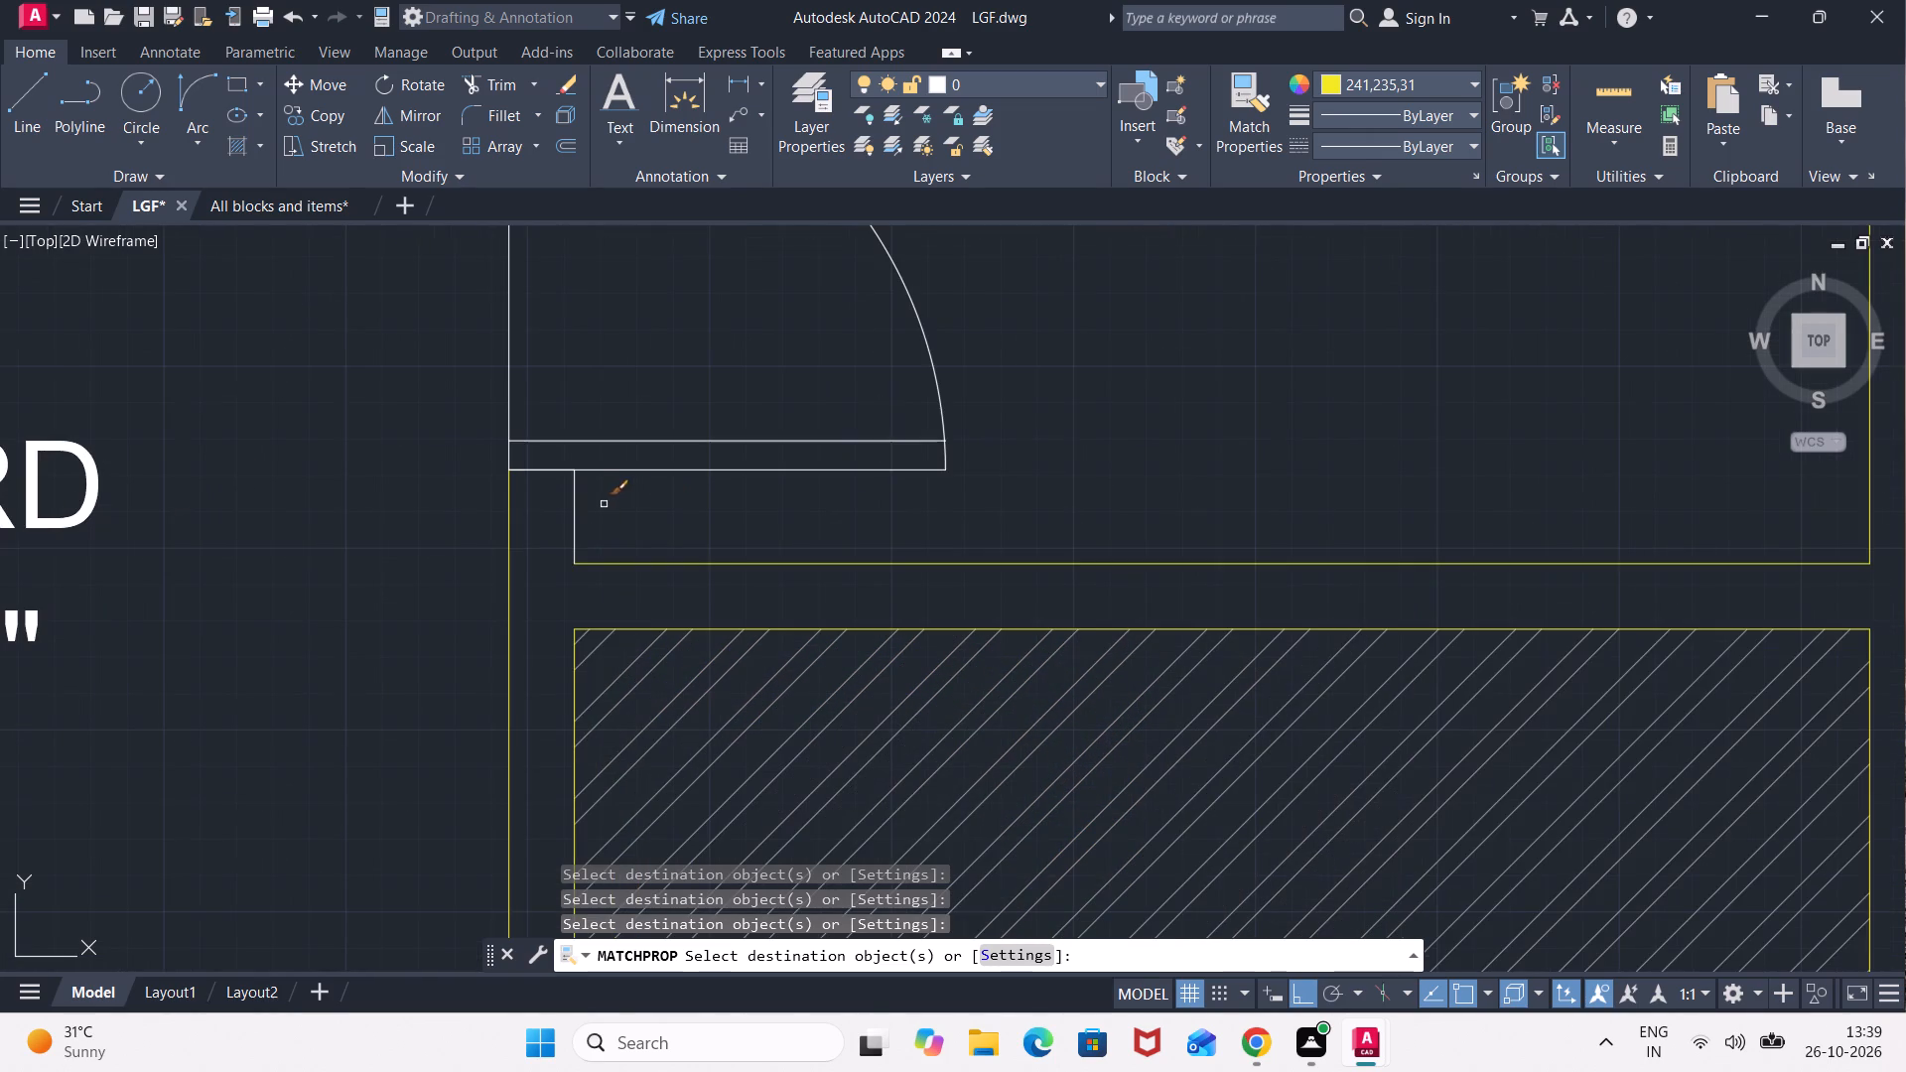
{"action": "left_click", "coordinate": [602, 503]}
{"action": "left_click", "coordinate": [542, 518]}
{"action": "scroll", "coordinate": [1083, 461], "scroll_direction": "down", "scroll_amount": 2}
{"action": "middle_click_drag", "start_coordinate": [1106, 413], "coordinate": [1245, 744]}
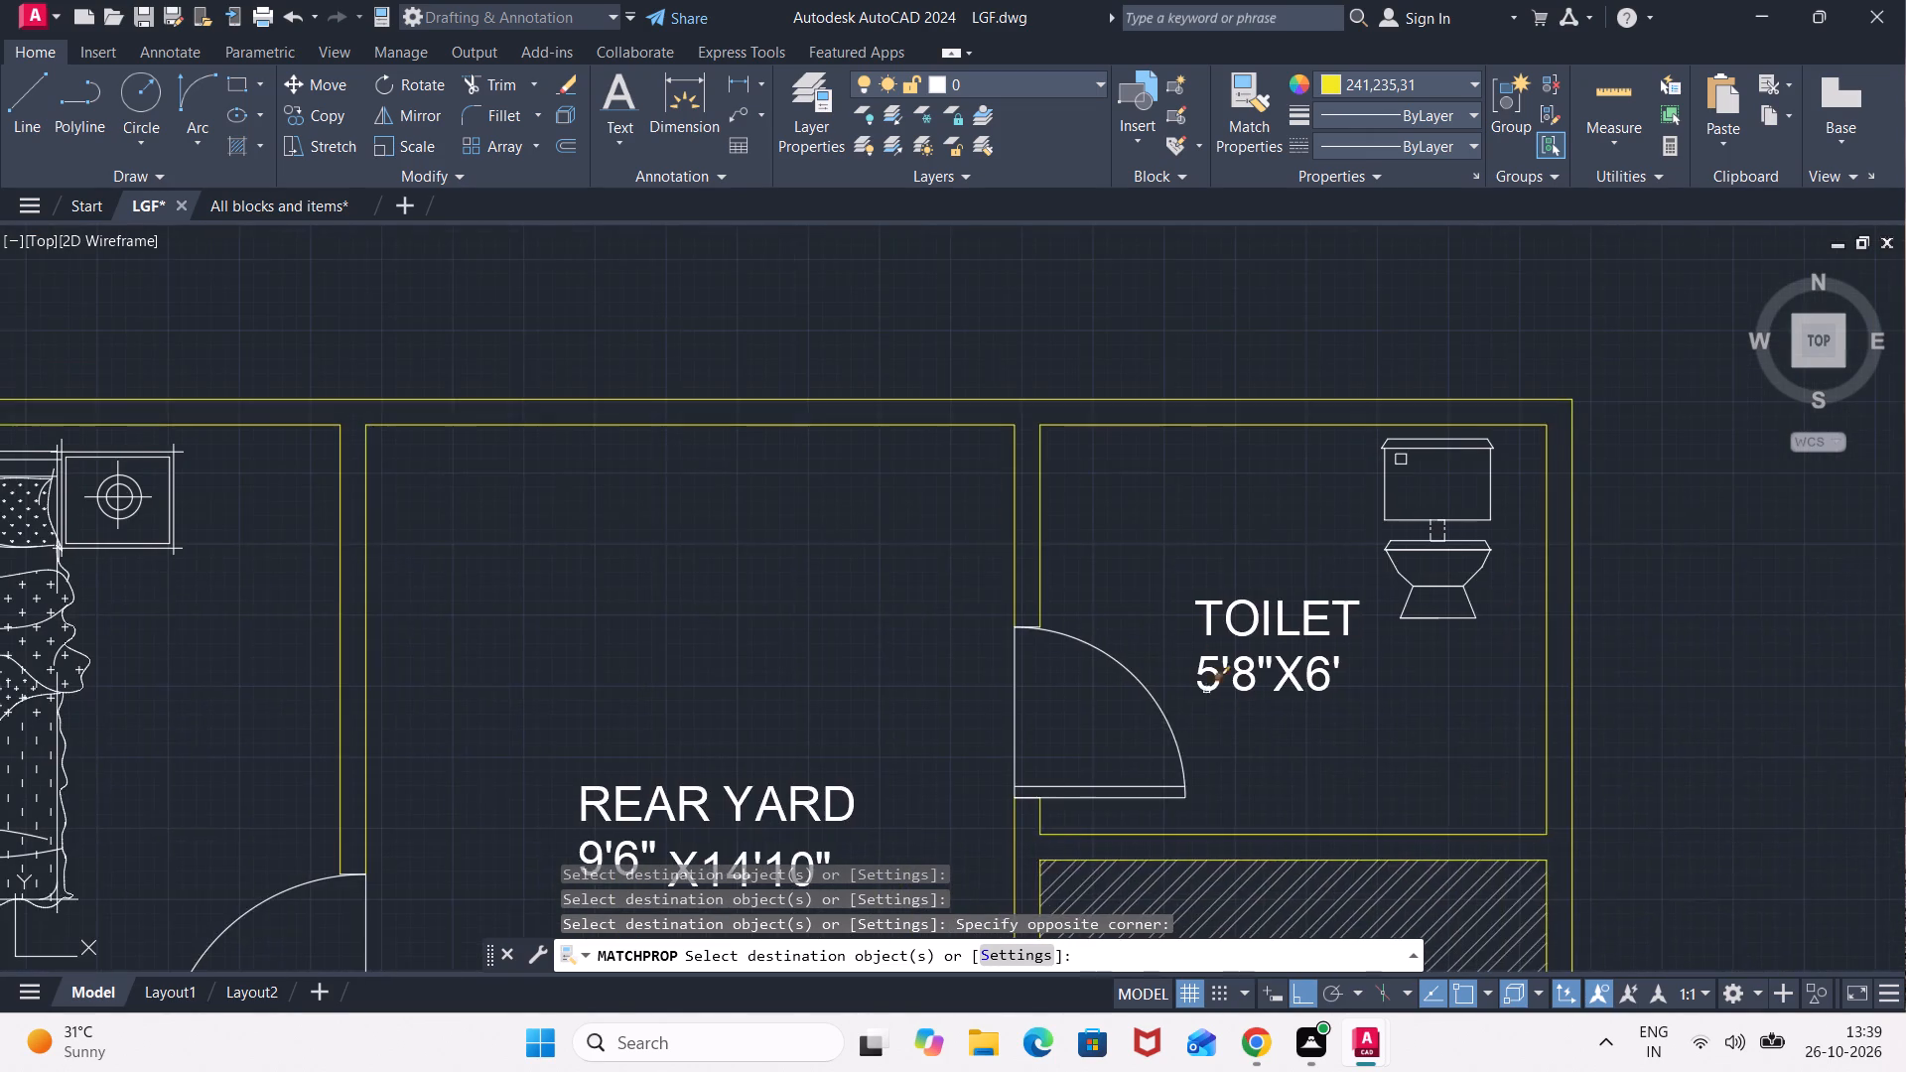
{"action": "scroll", "coordinate": [1032, 625], "scroll_direction": "up", "scroll_amount": 3}
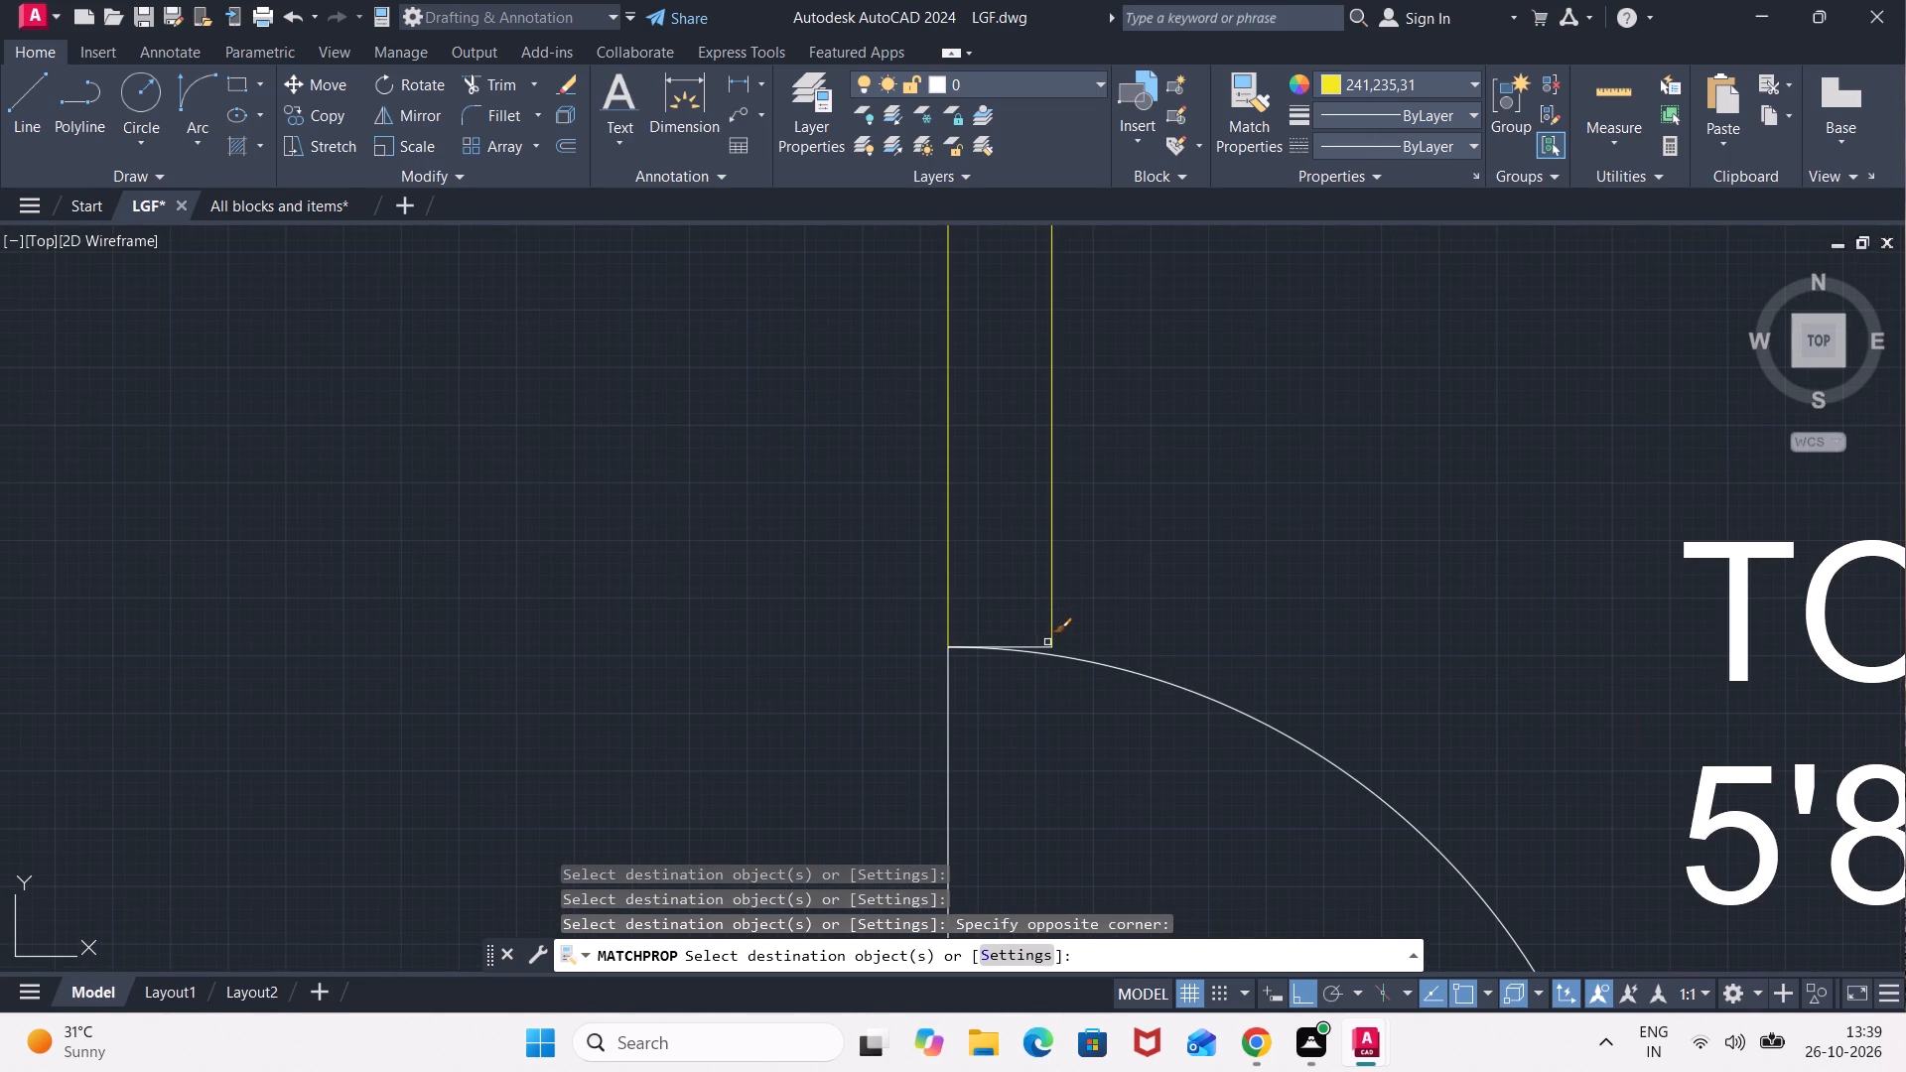
{"action": "left_click", "coordinate": [1047, 645]}
{"action": "scroll", "coordinate": [1298, 581], "scroll_direction": "down", "scroll_amount": 5}
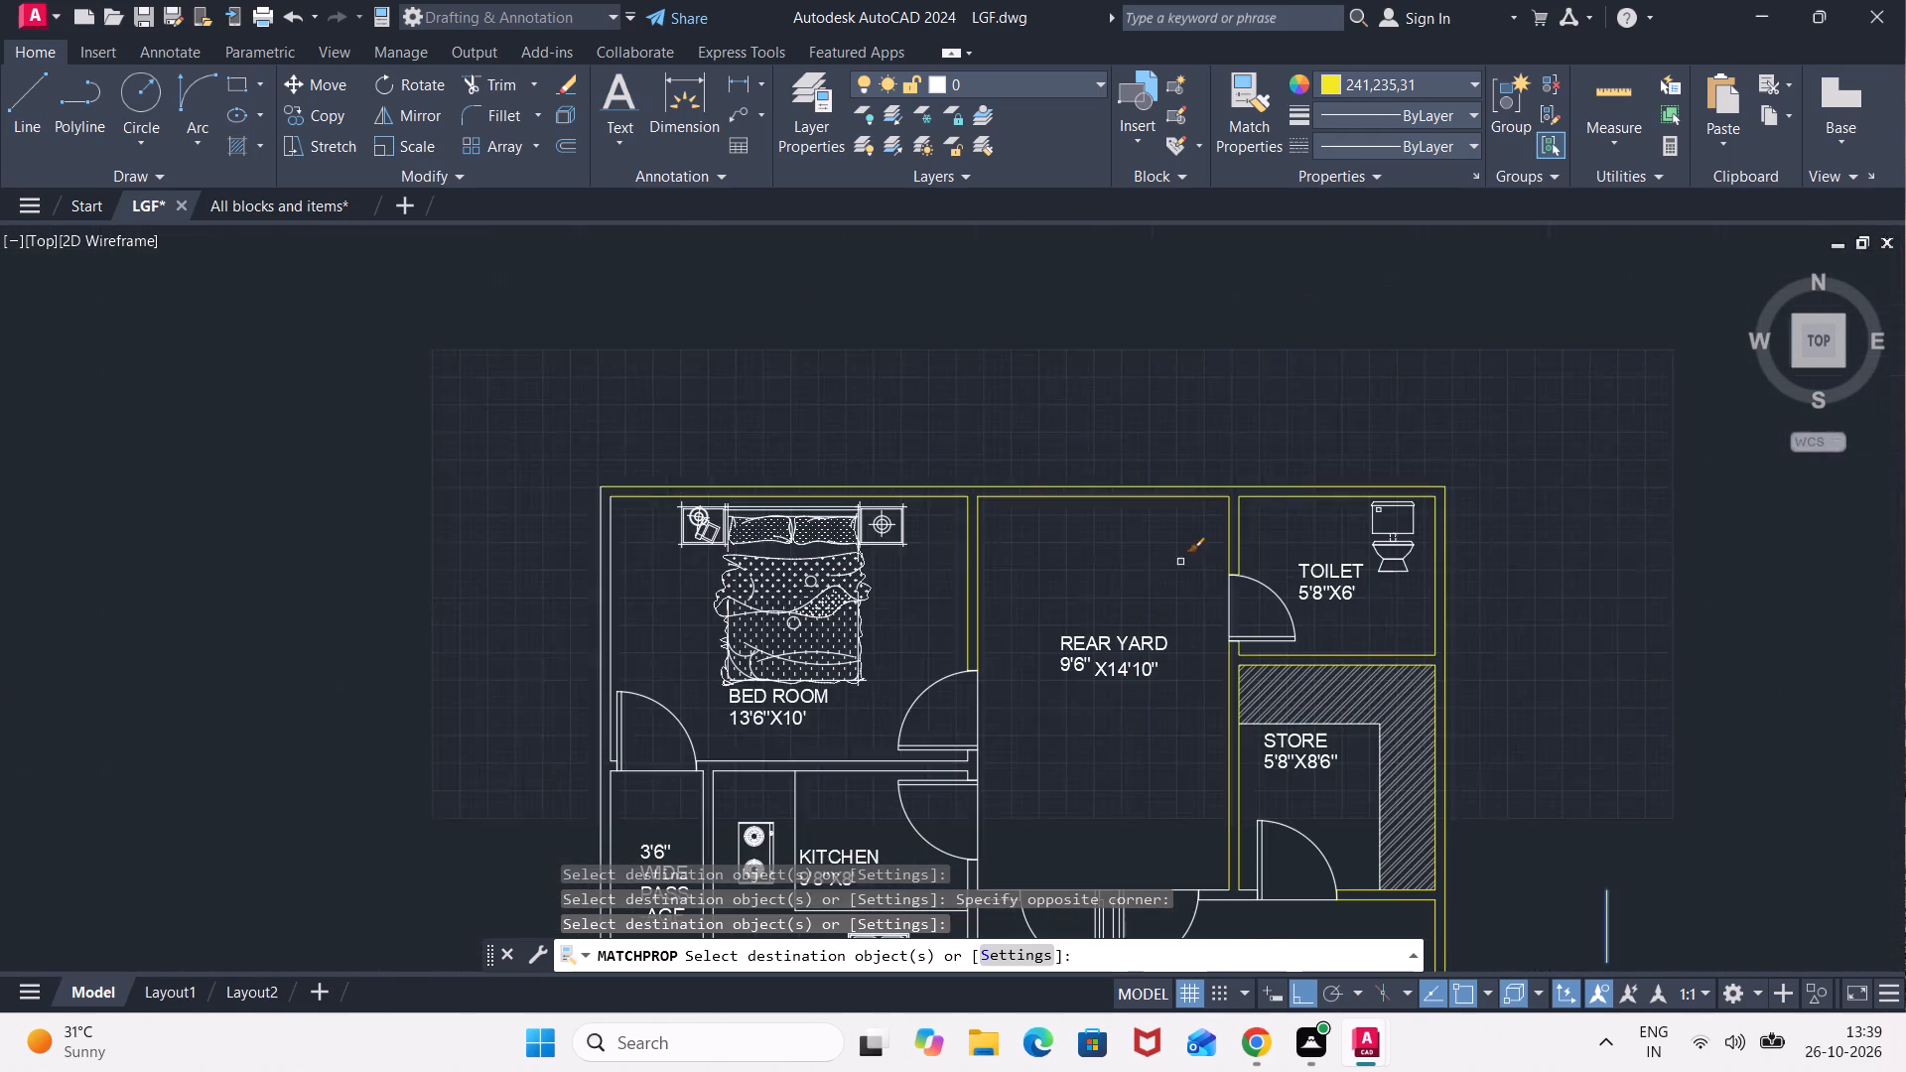
Match the yellow properties onto the outer wall beside the 13'6"X10' BED ROOM and the side walls of the 3'6" wide passage.
{"action": "middle_click_drag", "start_coordinate": [1066, 568], "coordinate": [1411, 444]}
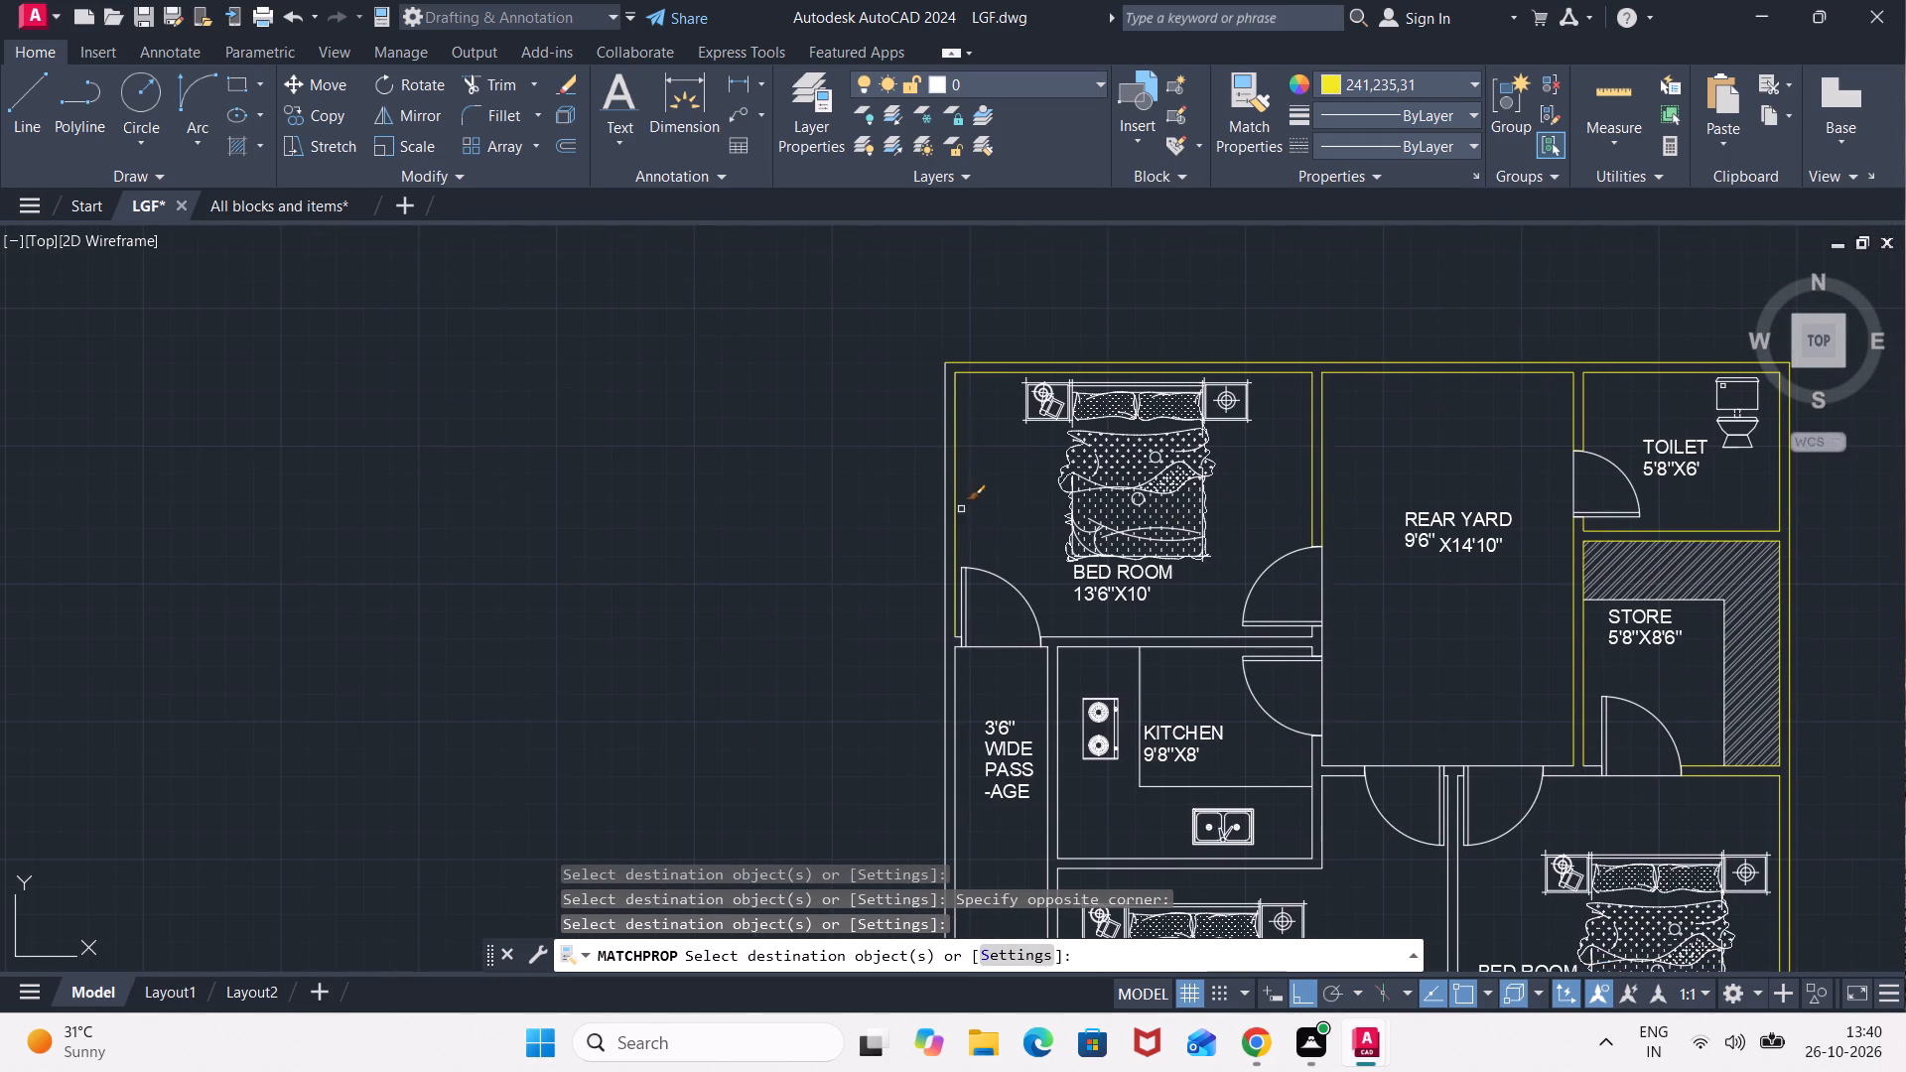
{"action": "left_click", "coordinate": [971, 497]}
{"action": "left_click", "coordinate": [896, 533]}
{"action": "middle_click_drag", "start_coordinate": [1026, 671], "coordinate": [1026, 588]}
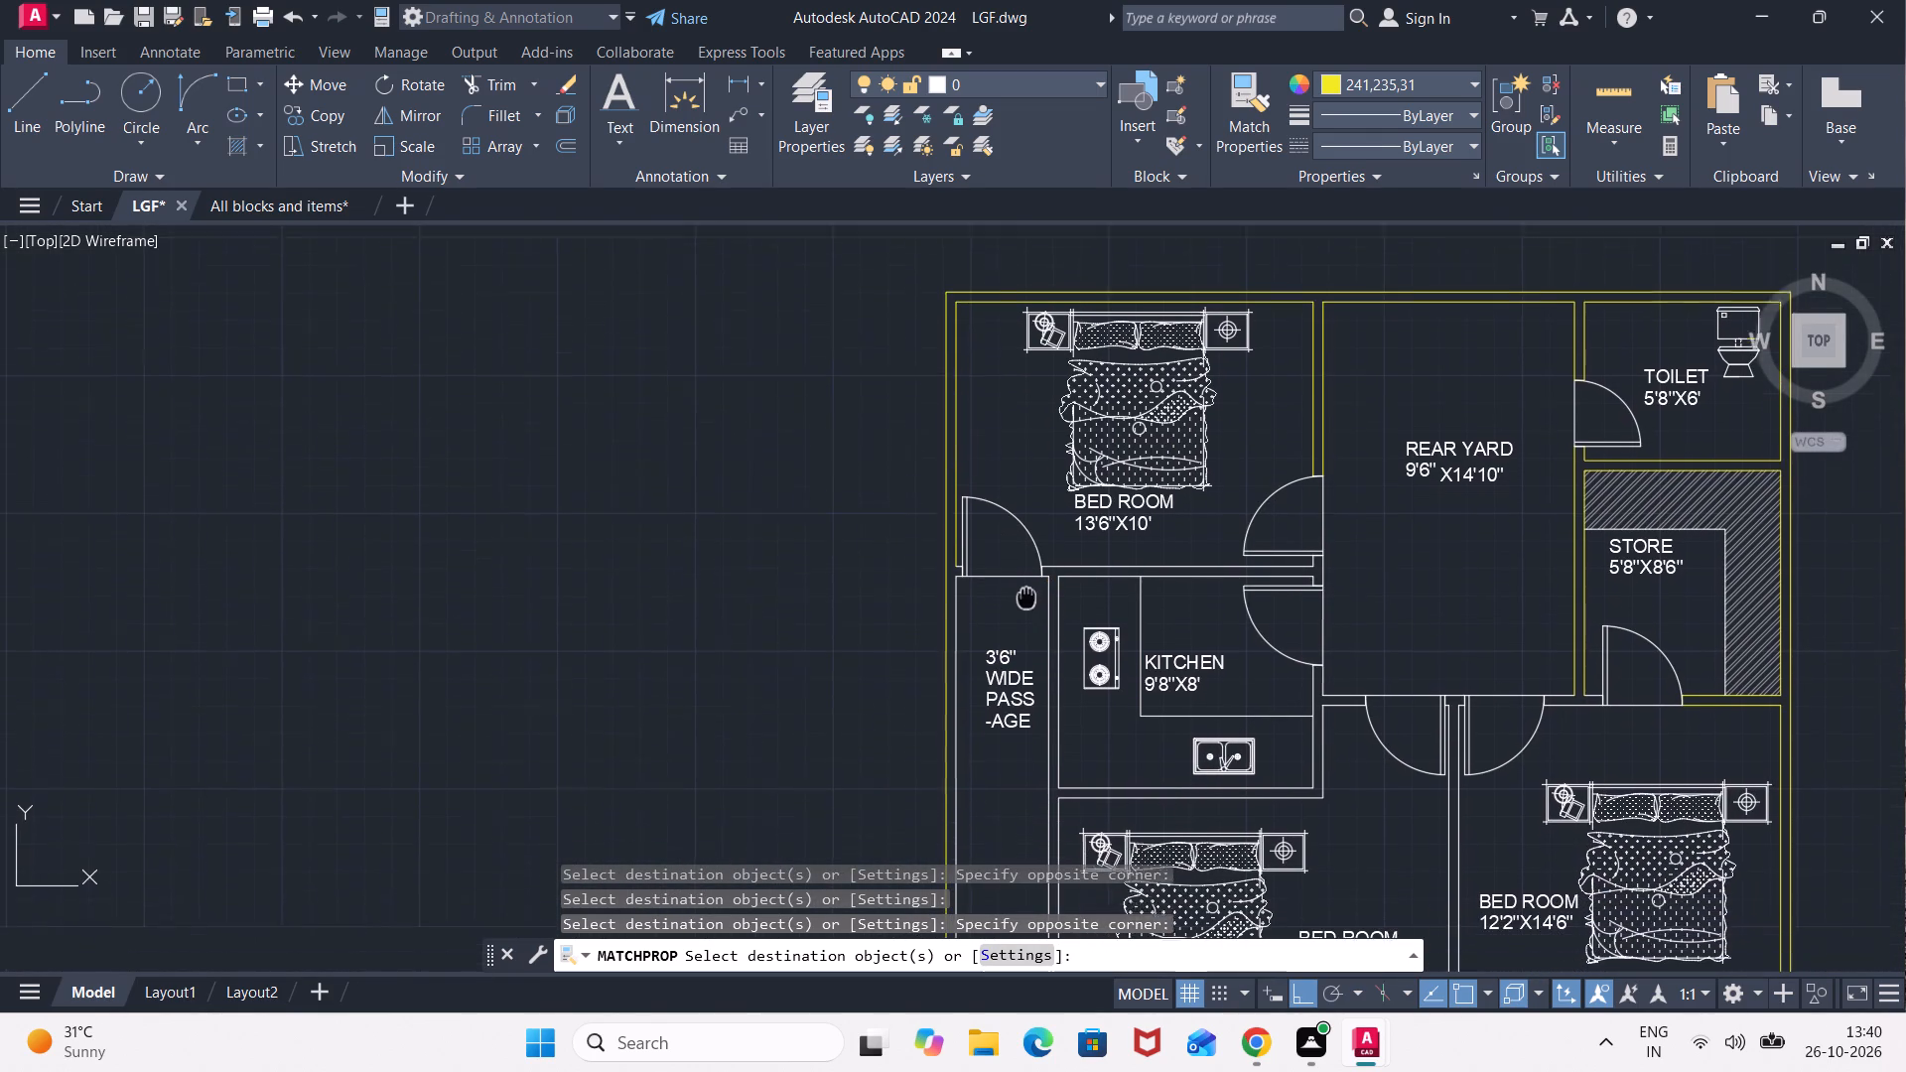
{"action": "middle_click_drag", "start_coordinate": [1026, 588], "coordinate": [1024, 542]}
{"action": "left_click", "coordinate": [1058, 541]}
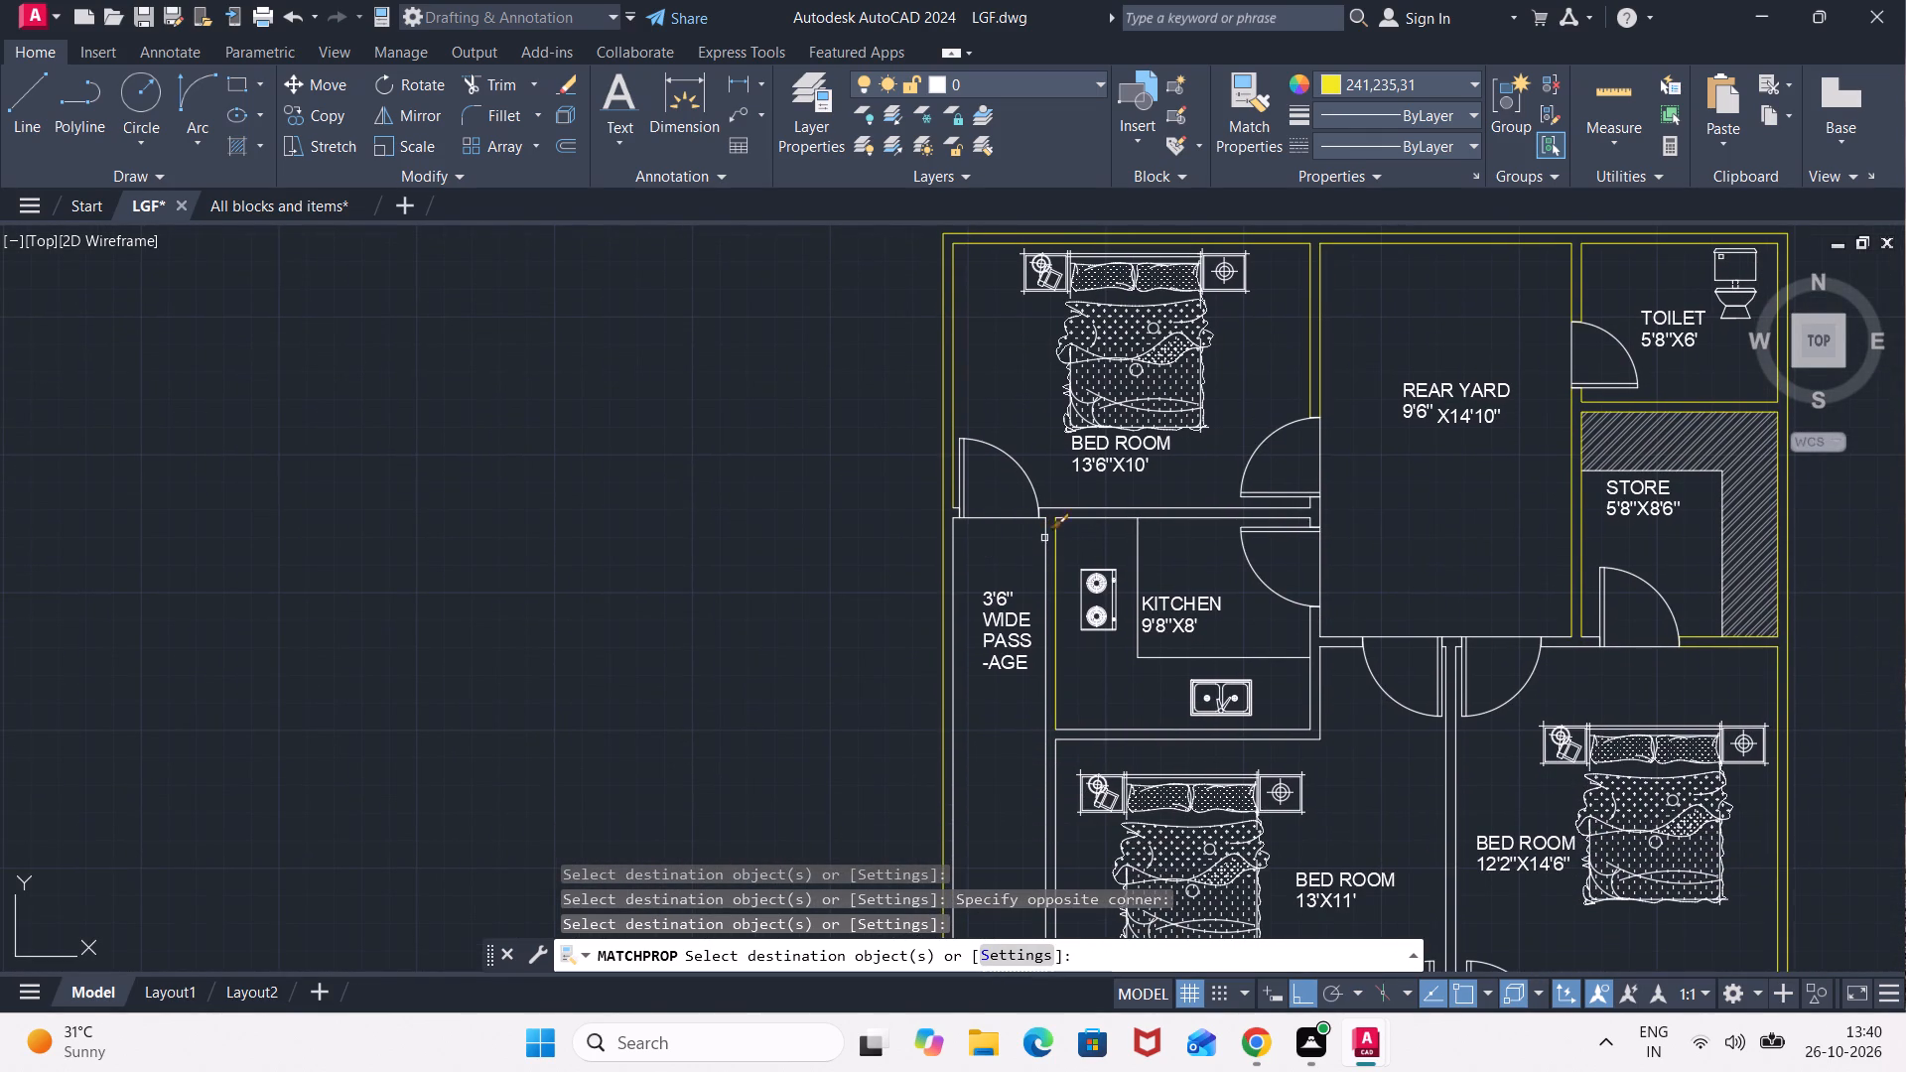
{"action": "left_click", "coordinate": [1071, 542]}
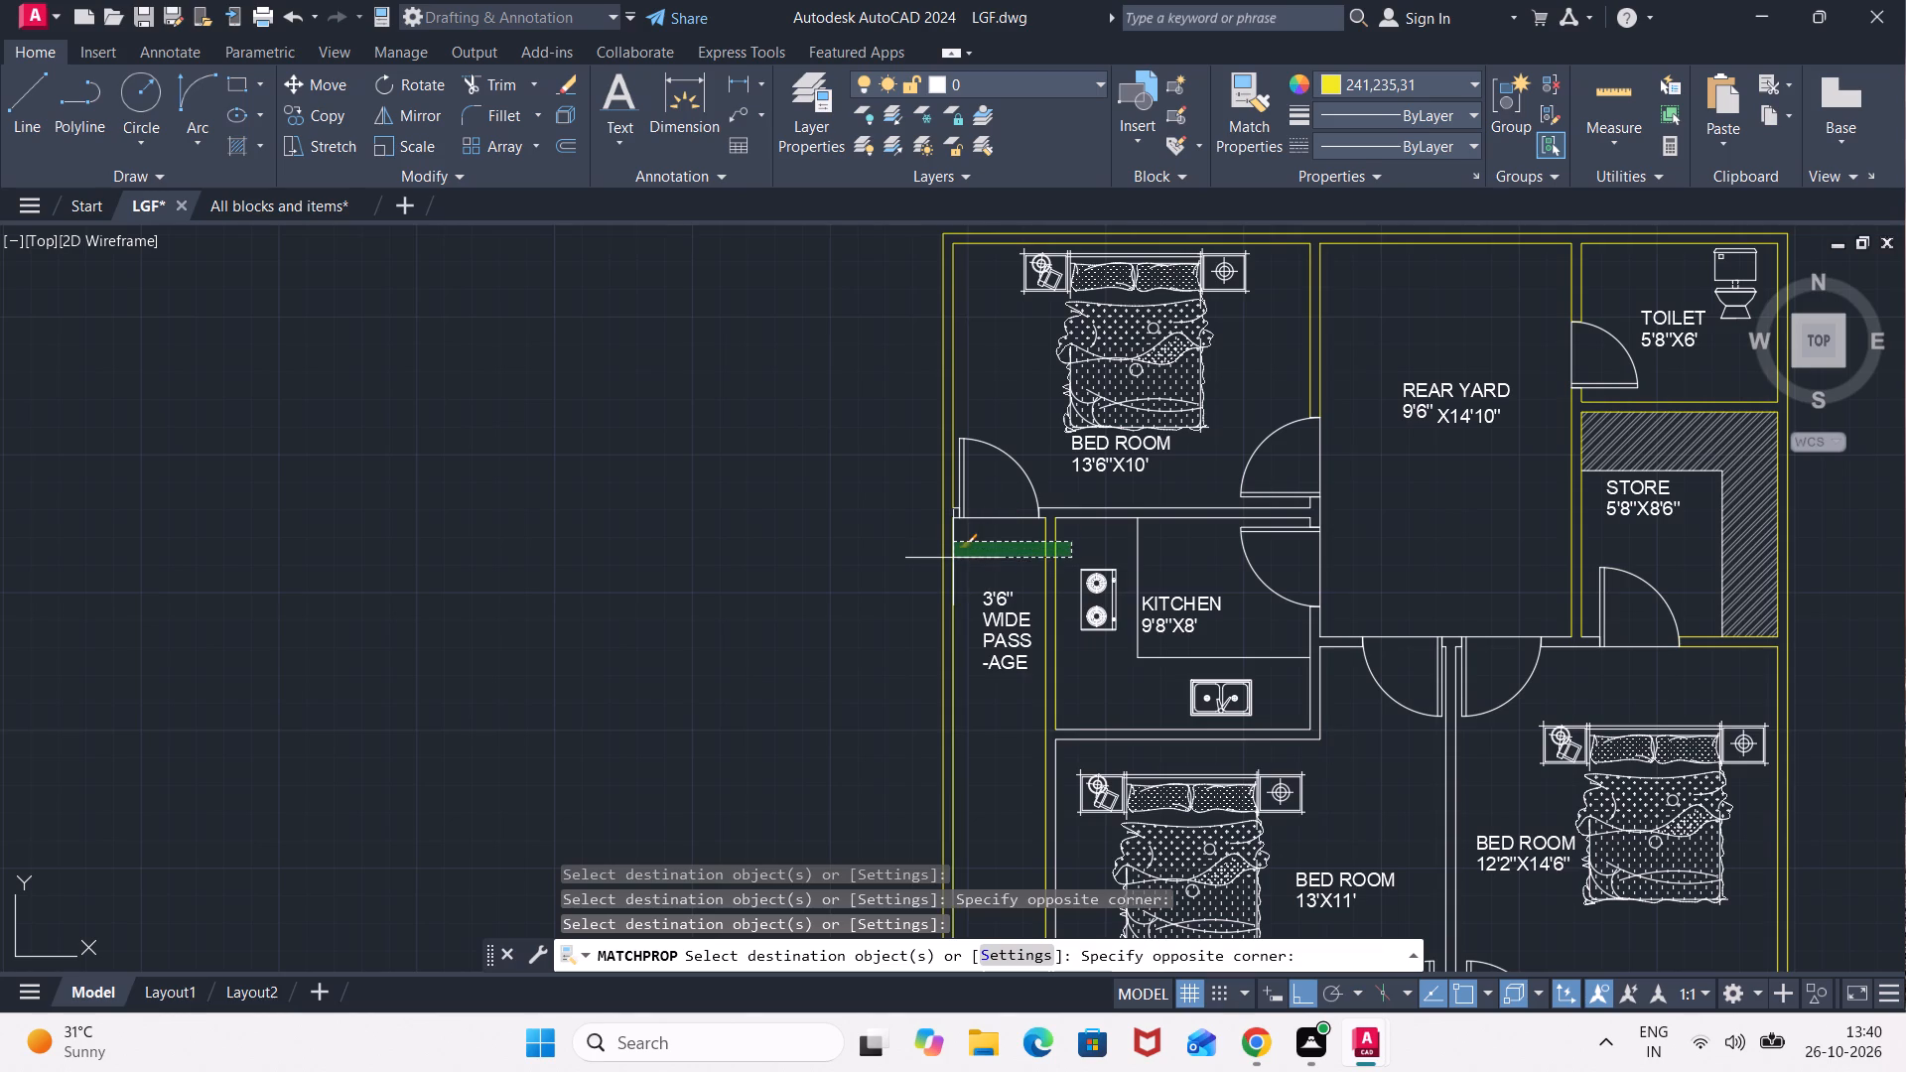
{"action": "left_click", "coordinate": [951, 560]}
Match the yellow properties onto the partition between the 13'6"X10' BED ROOM and KITCHEN, including the wall end at the passage door.
{"action": "left_click", "coordinate": [1104, 496]}
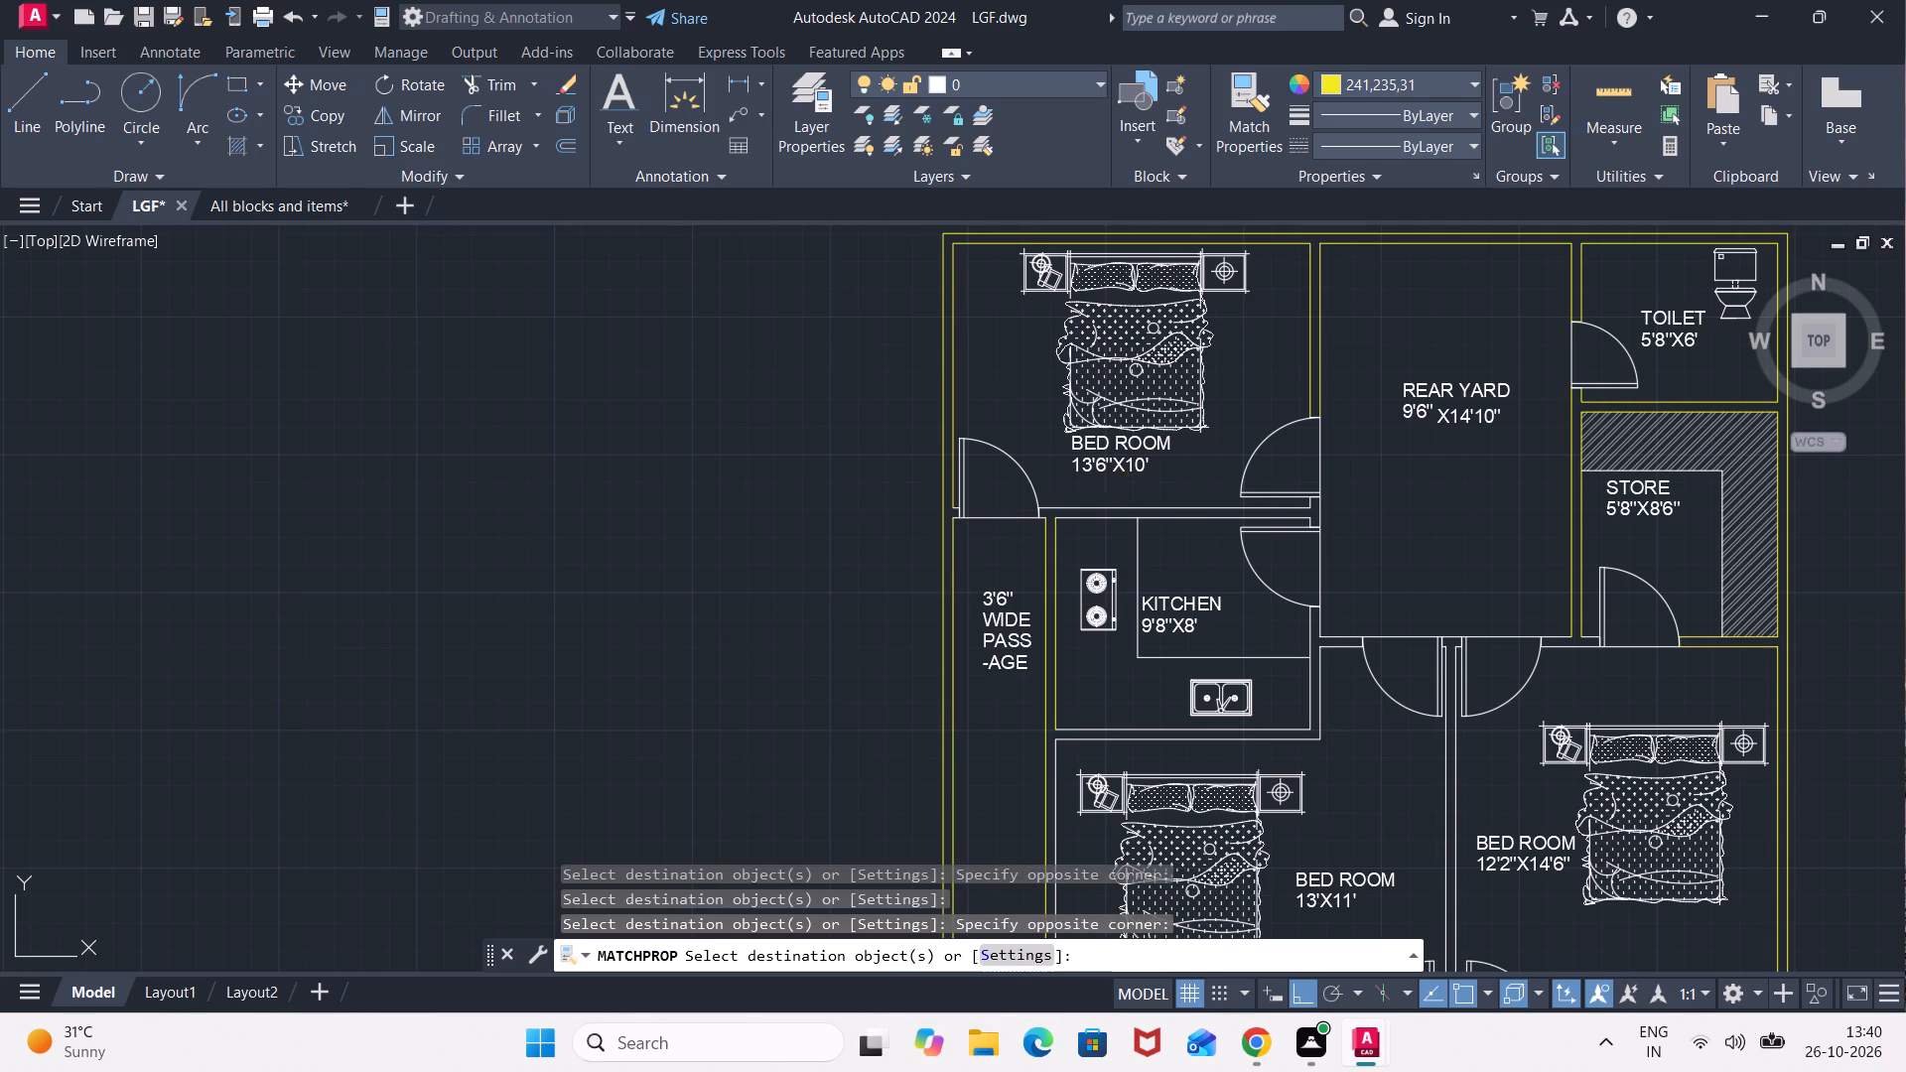
{"action": "left_click", "coordinate": [1068, 516]}
{"action": "scroll", "coordinate": [1066, 518], "scroll_direction": "up", "scroll_amount": 2}
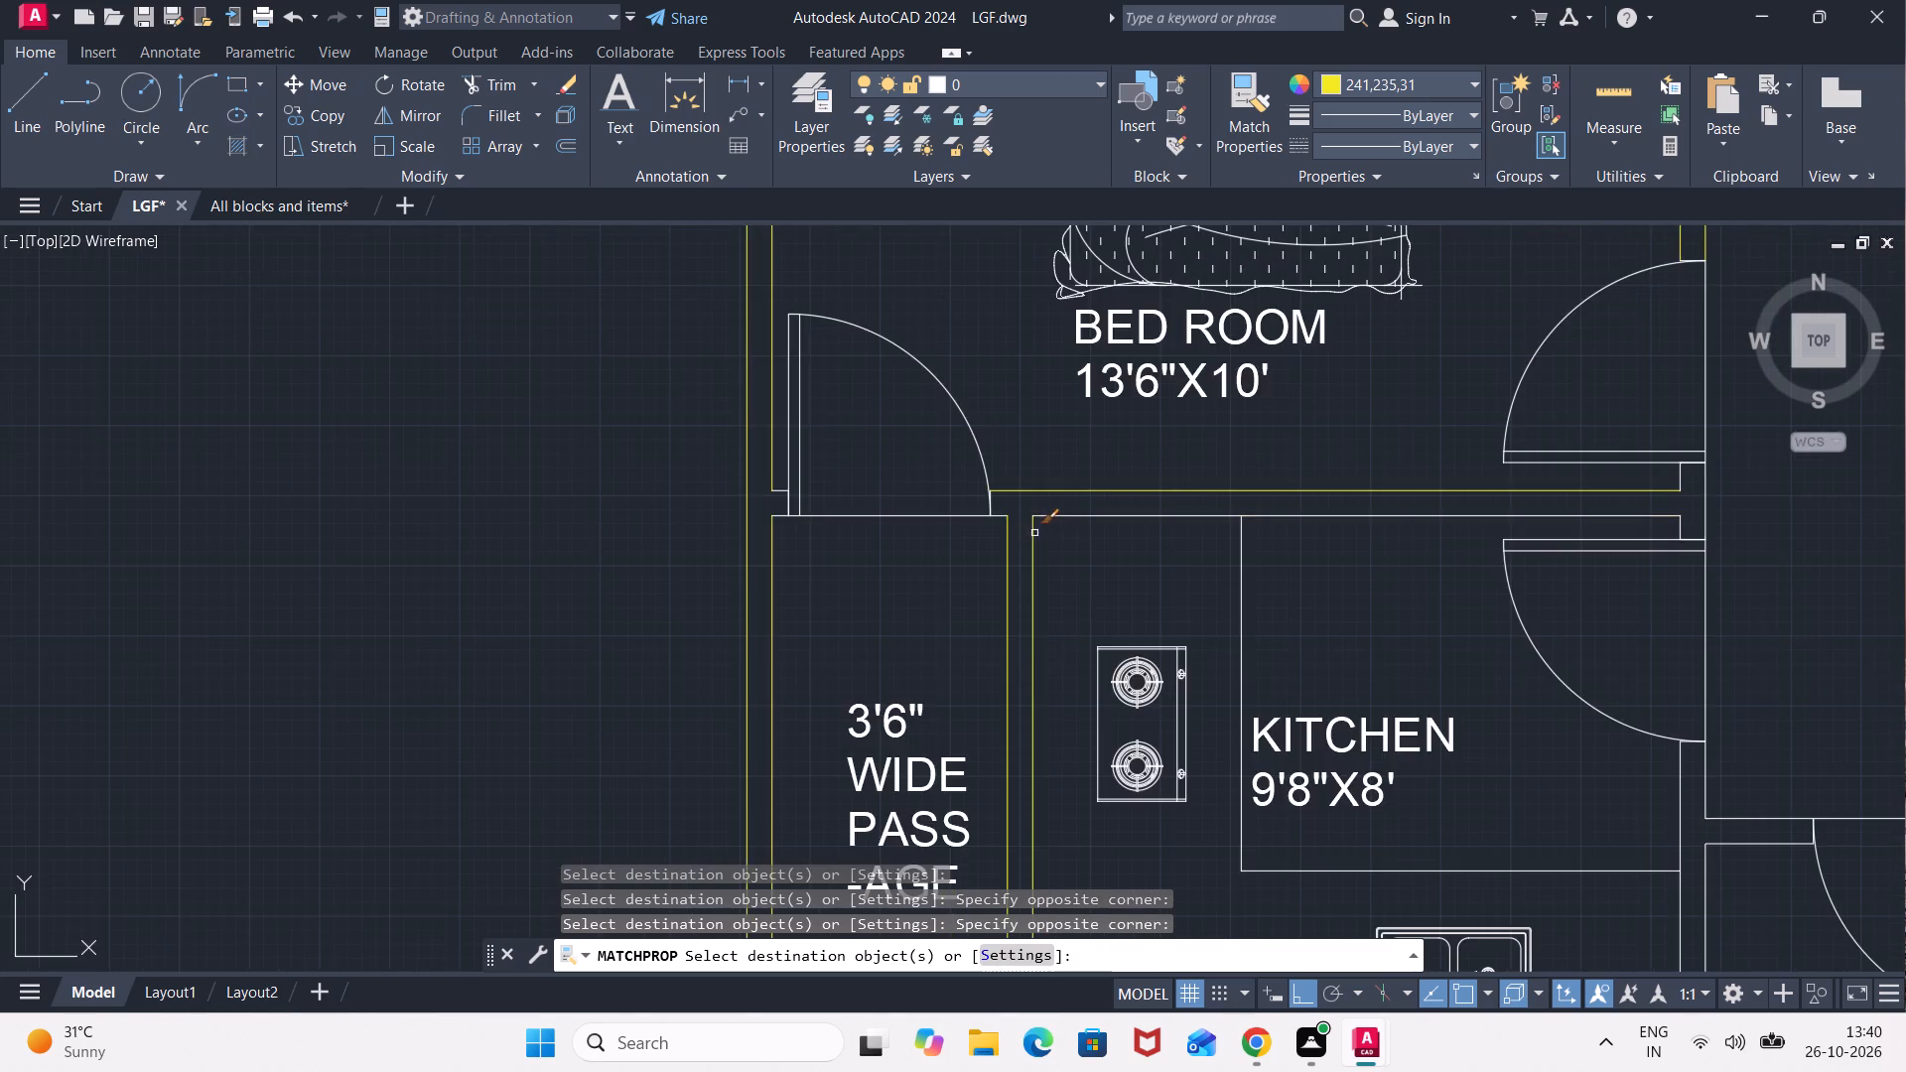
{"action": "scroll", "coordinate": [1023, 534], "scroll_direction": "up", "scroll_amount": 4}
{"action": "scroll", "coordinate": [913, 463], "scroll_direction": "up", "scroll_amount": 2}
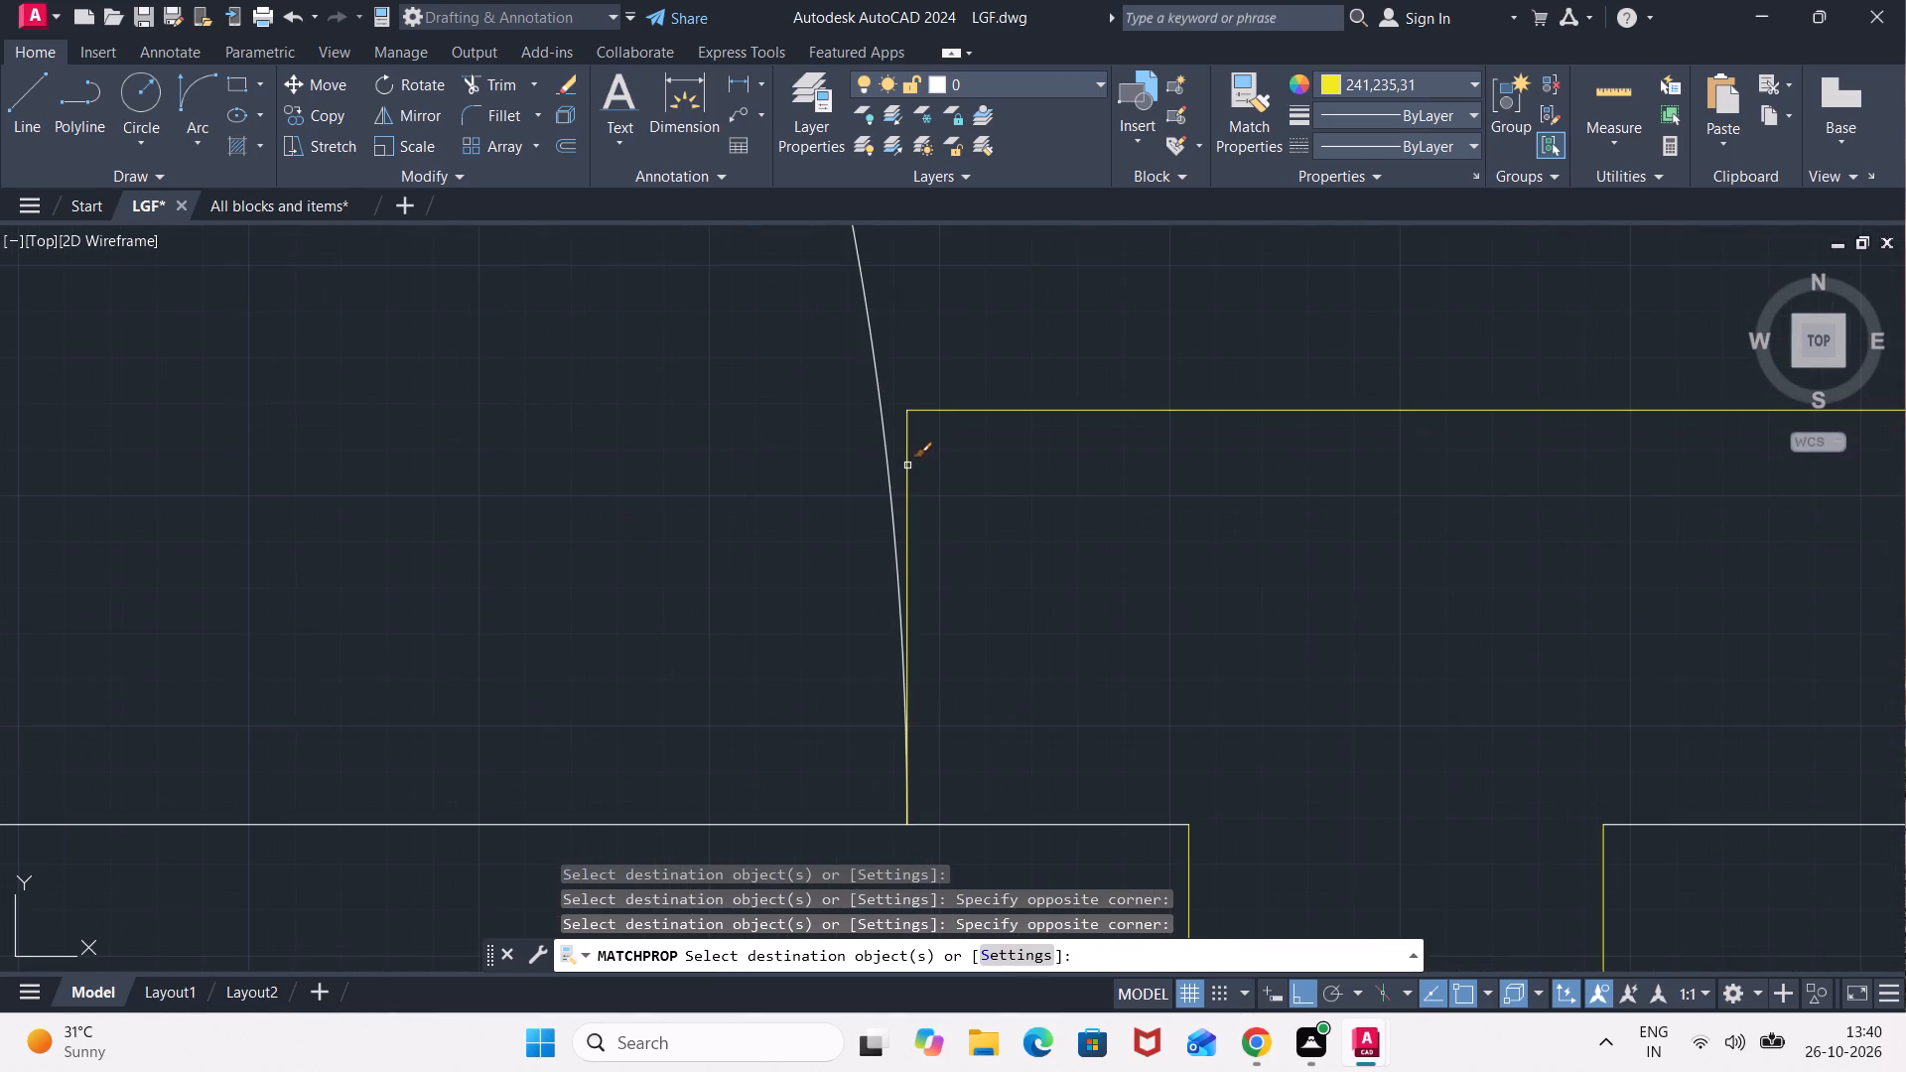
{"action": "left_click", "coordinate": [906, 466]}
{"action": "scroll", "coordinate": [1042, 700], "scroll_direction": "down", "scroll_amount": 3}
{"action": "left_click", "coordinate": [1057, 724]}
{"action": "left_click", "coordinate": [1031, 770]}
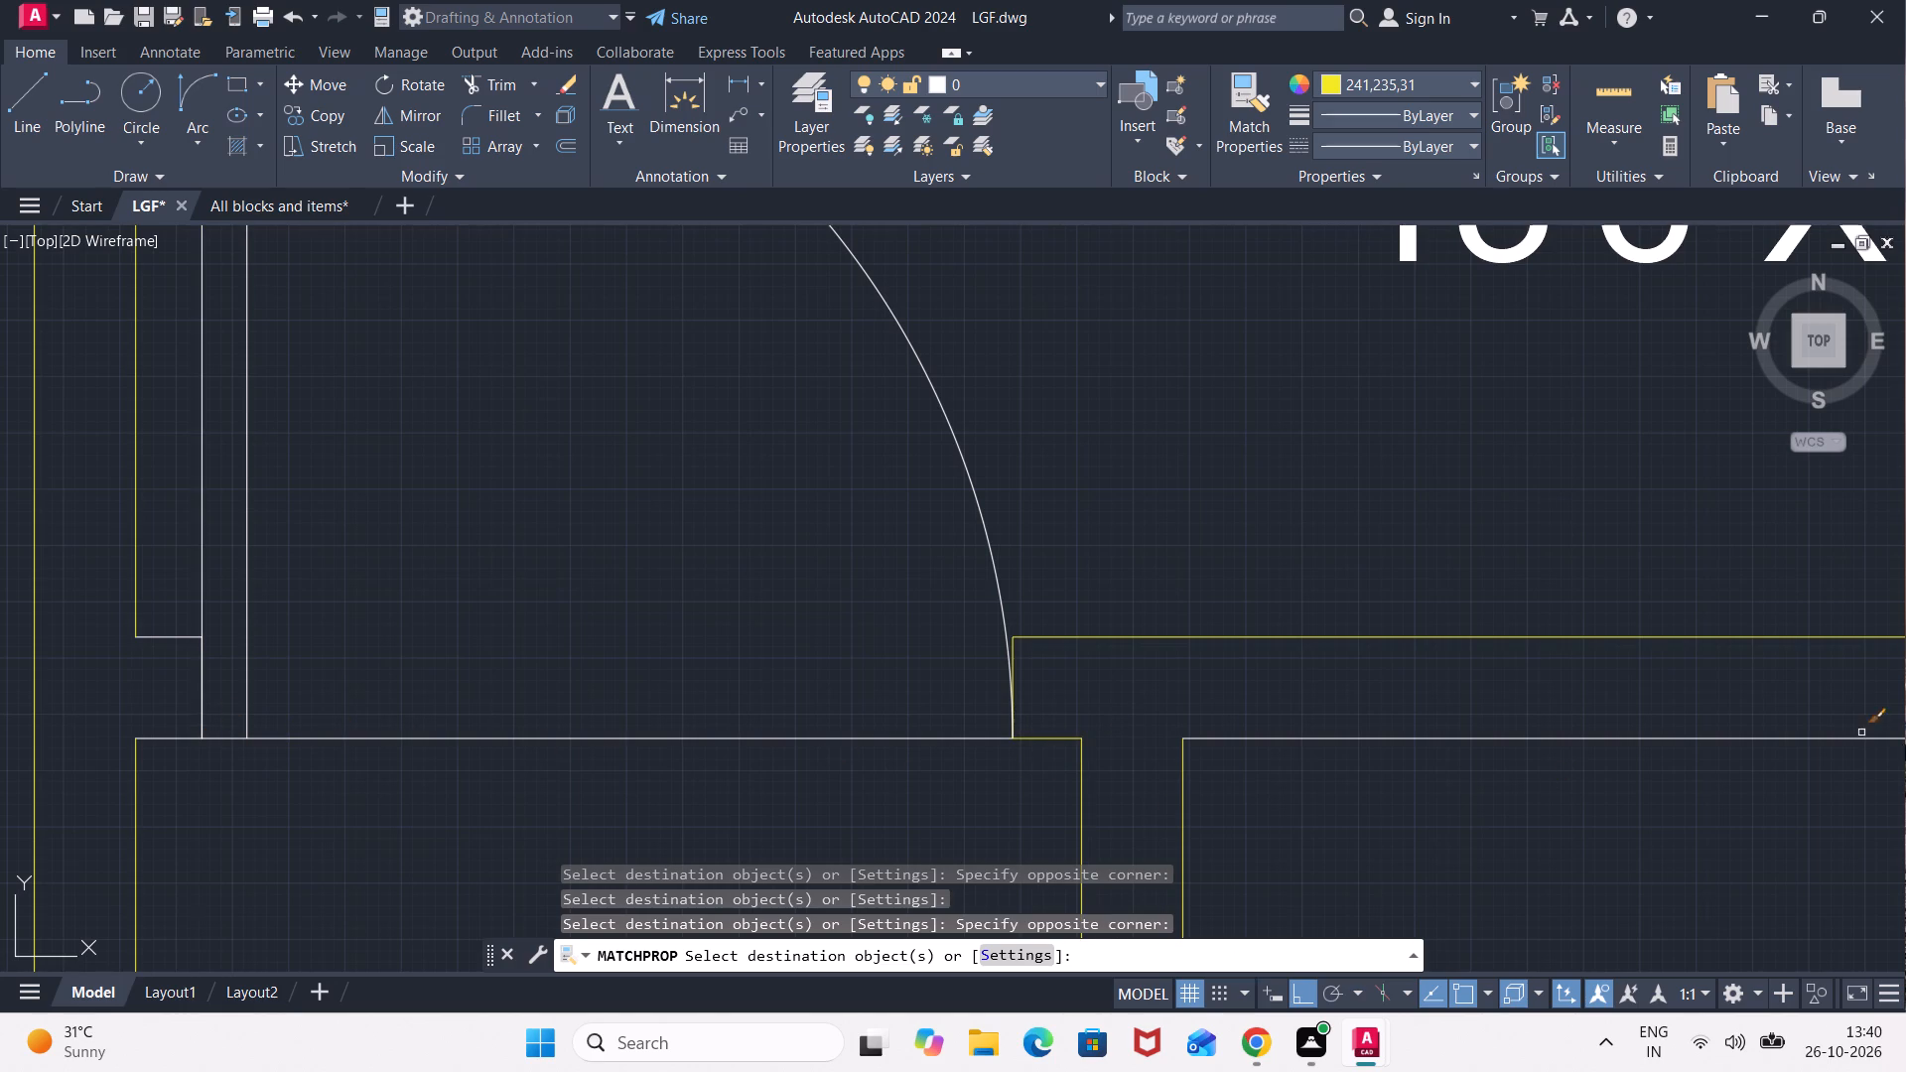
{"action": "scroll", "coordinate": [1893, 671], "scroll_direction": "down", "scroll_amount": 2}
{"action": "middle_click_drag", "start_coordinate": [1636, 720], "coordinate": [1613, 637]}
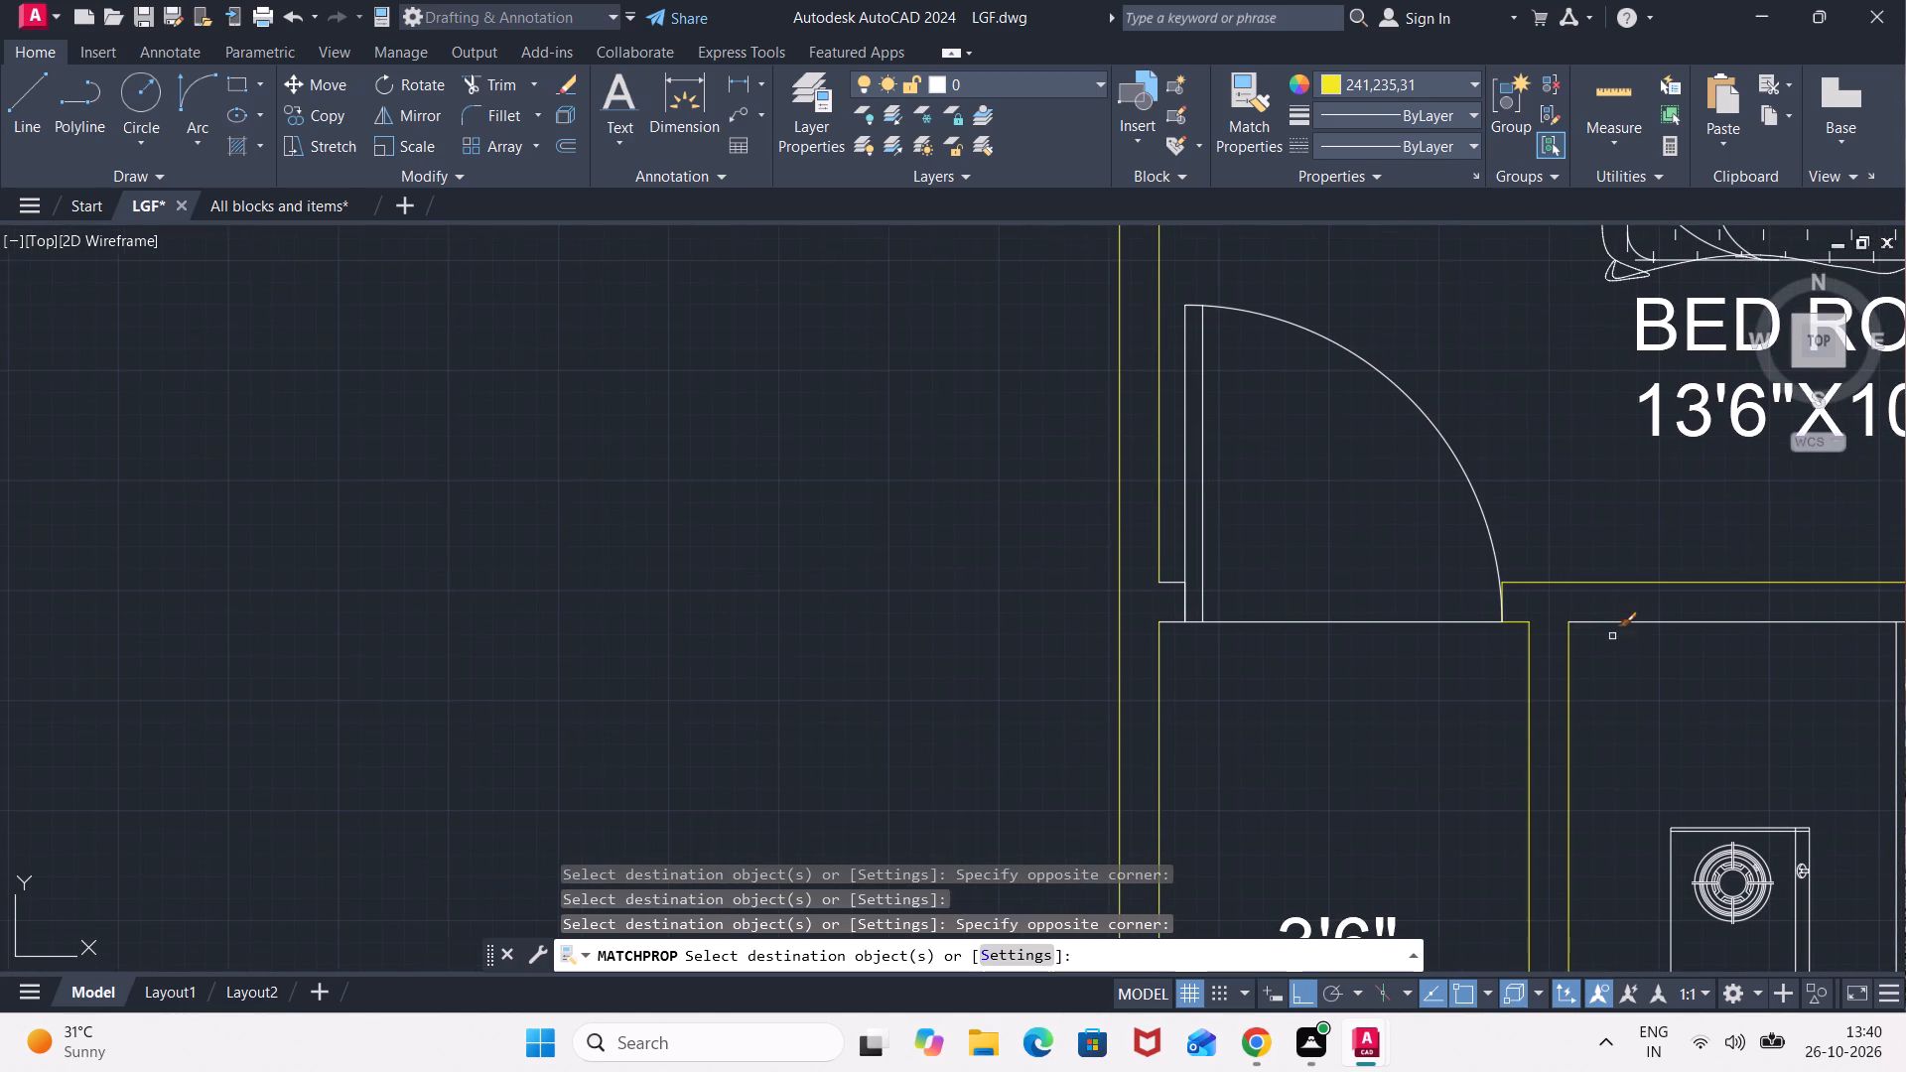
{"action": "left_click", "coordinate": [1692, 684]}
{"action": "left_click", "coordinate": [1641, 575]}
Match the yellow properties onto the short wall stub between the outer wall and the passage door leaf.
{"action": "middle_click_drag", "start_coordinate": [1291, 715], "coordinate": [1707, 705]}
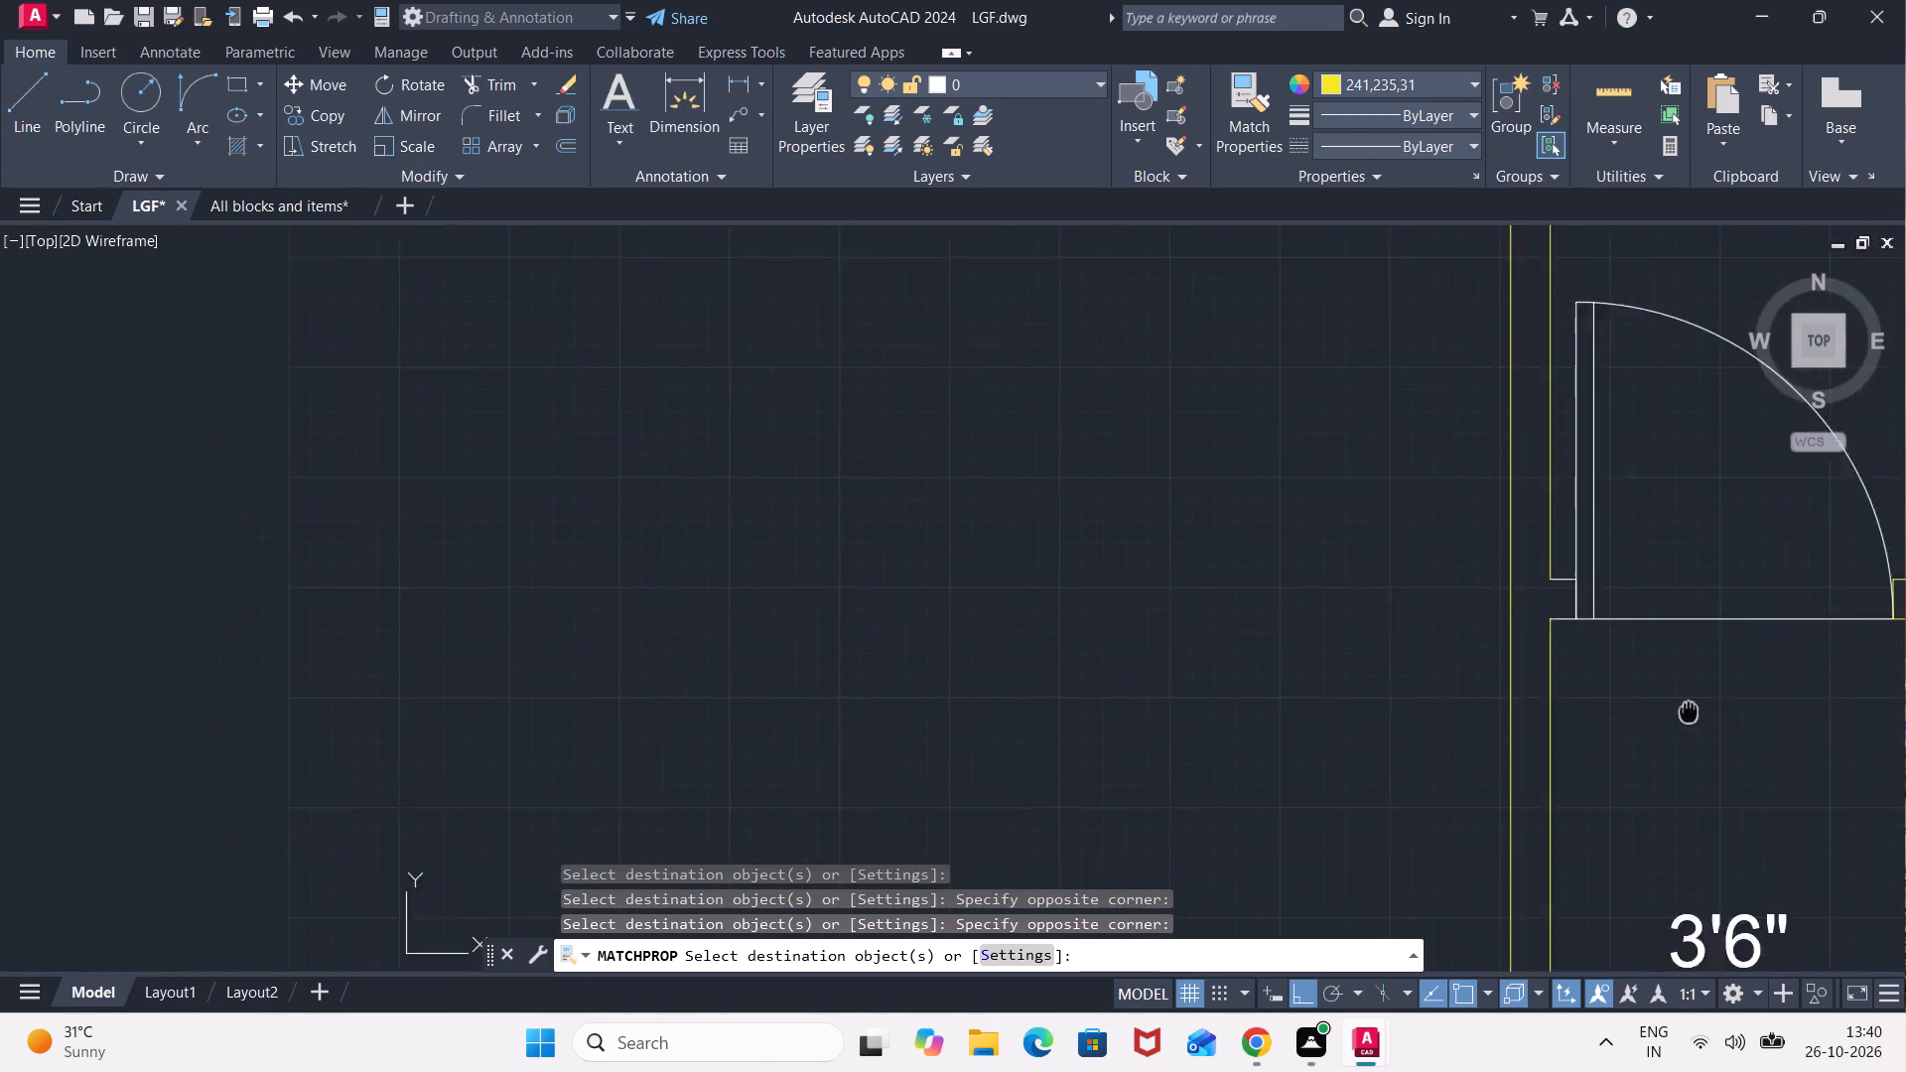
{"action": "middle_click_drag", "start_coordinate": [1707, 705], "coordinate": [1737, 695]}
{"action": "scroll", "coordinate": [1626, 594], "scroll_direction": "up", "scroll_amount": 2}
{"action": "left_click_drag", "start_coordinate": [1619, 505], "coordinate": [1597, 533]}
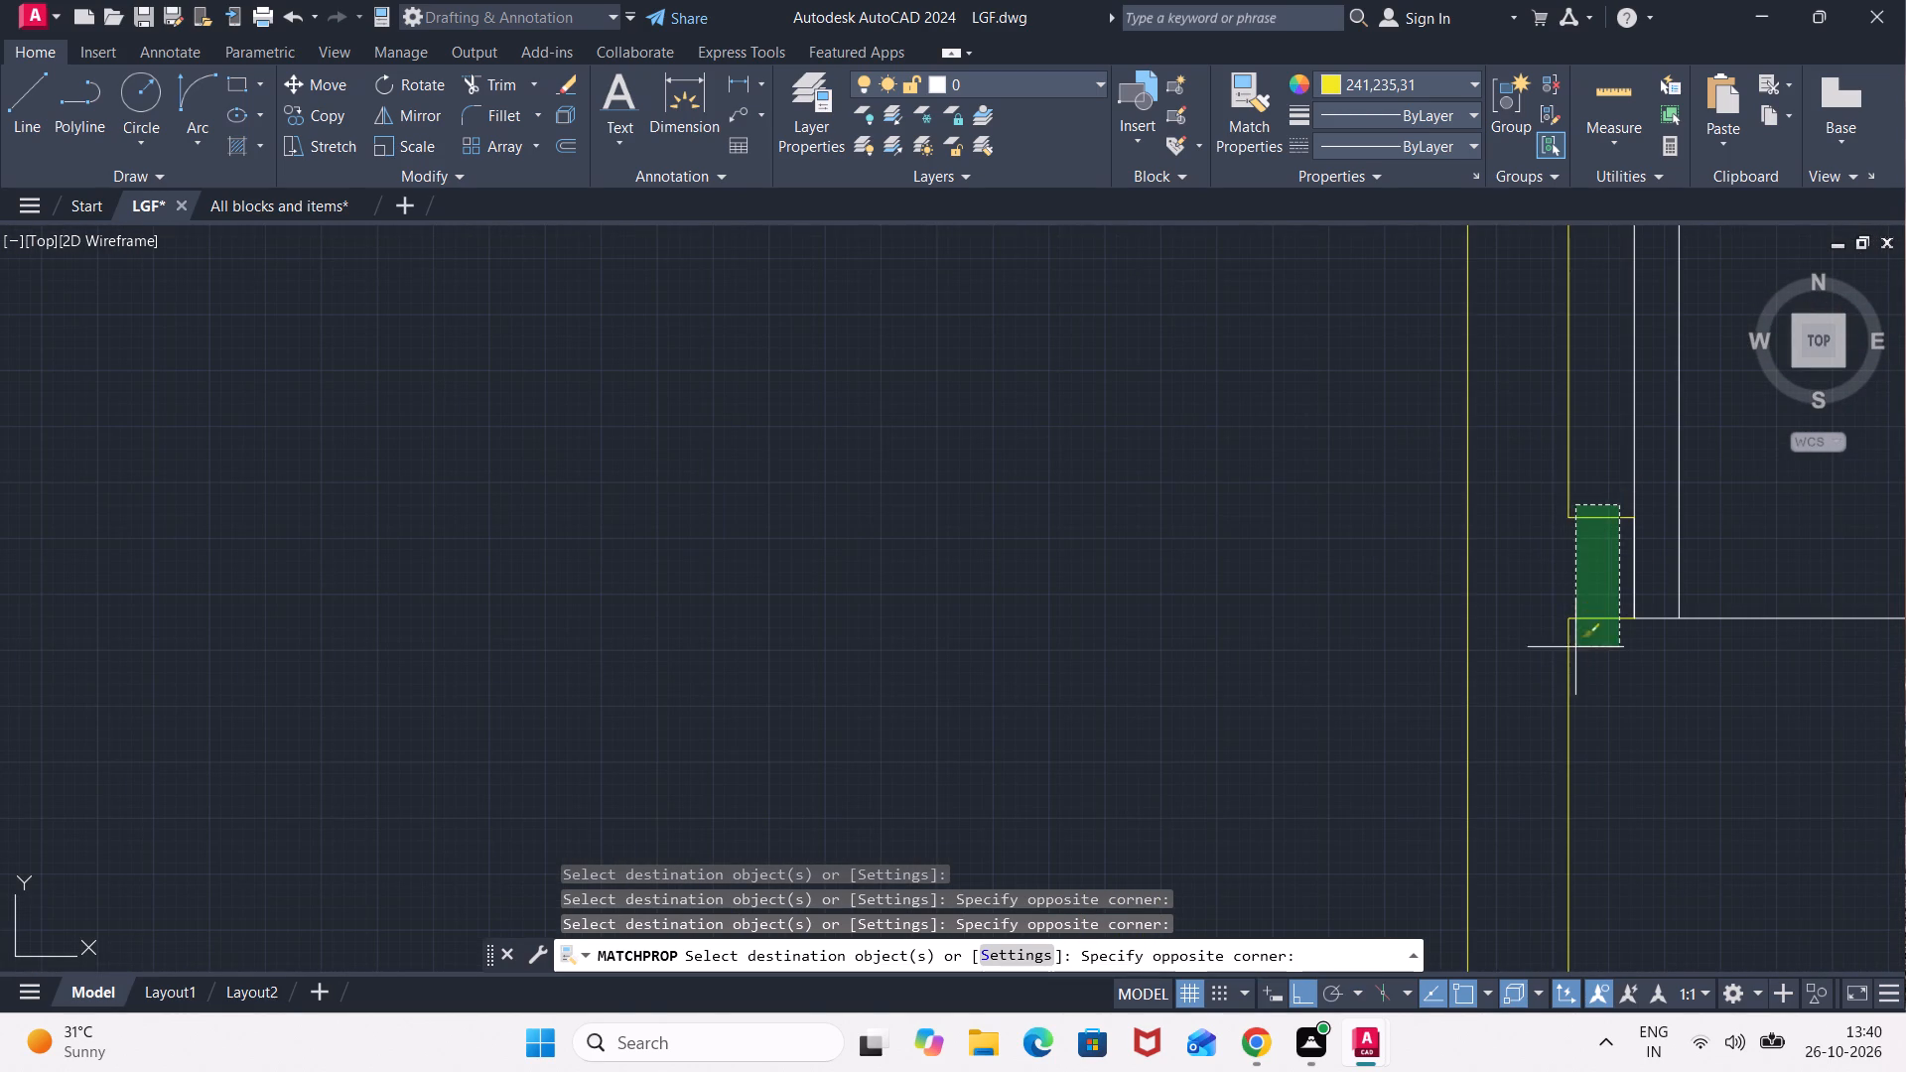
{"action": "left_click", "coordinate": [1579, 652]}
{"action": "scroll", "coordinate": [1625, 580], "scroll_direction": "up", "scroll_amount": 2}
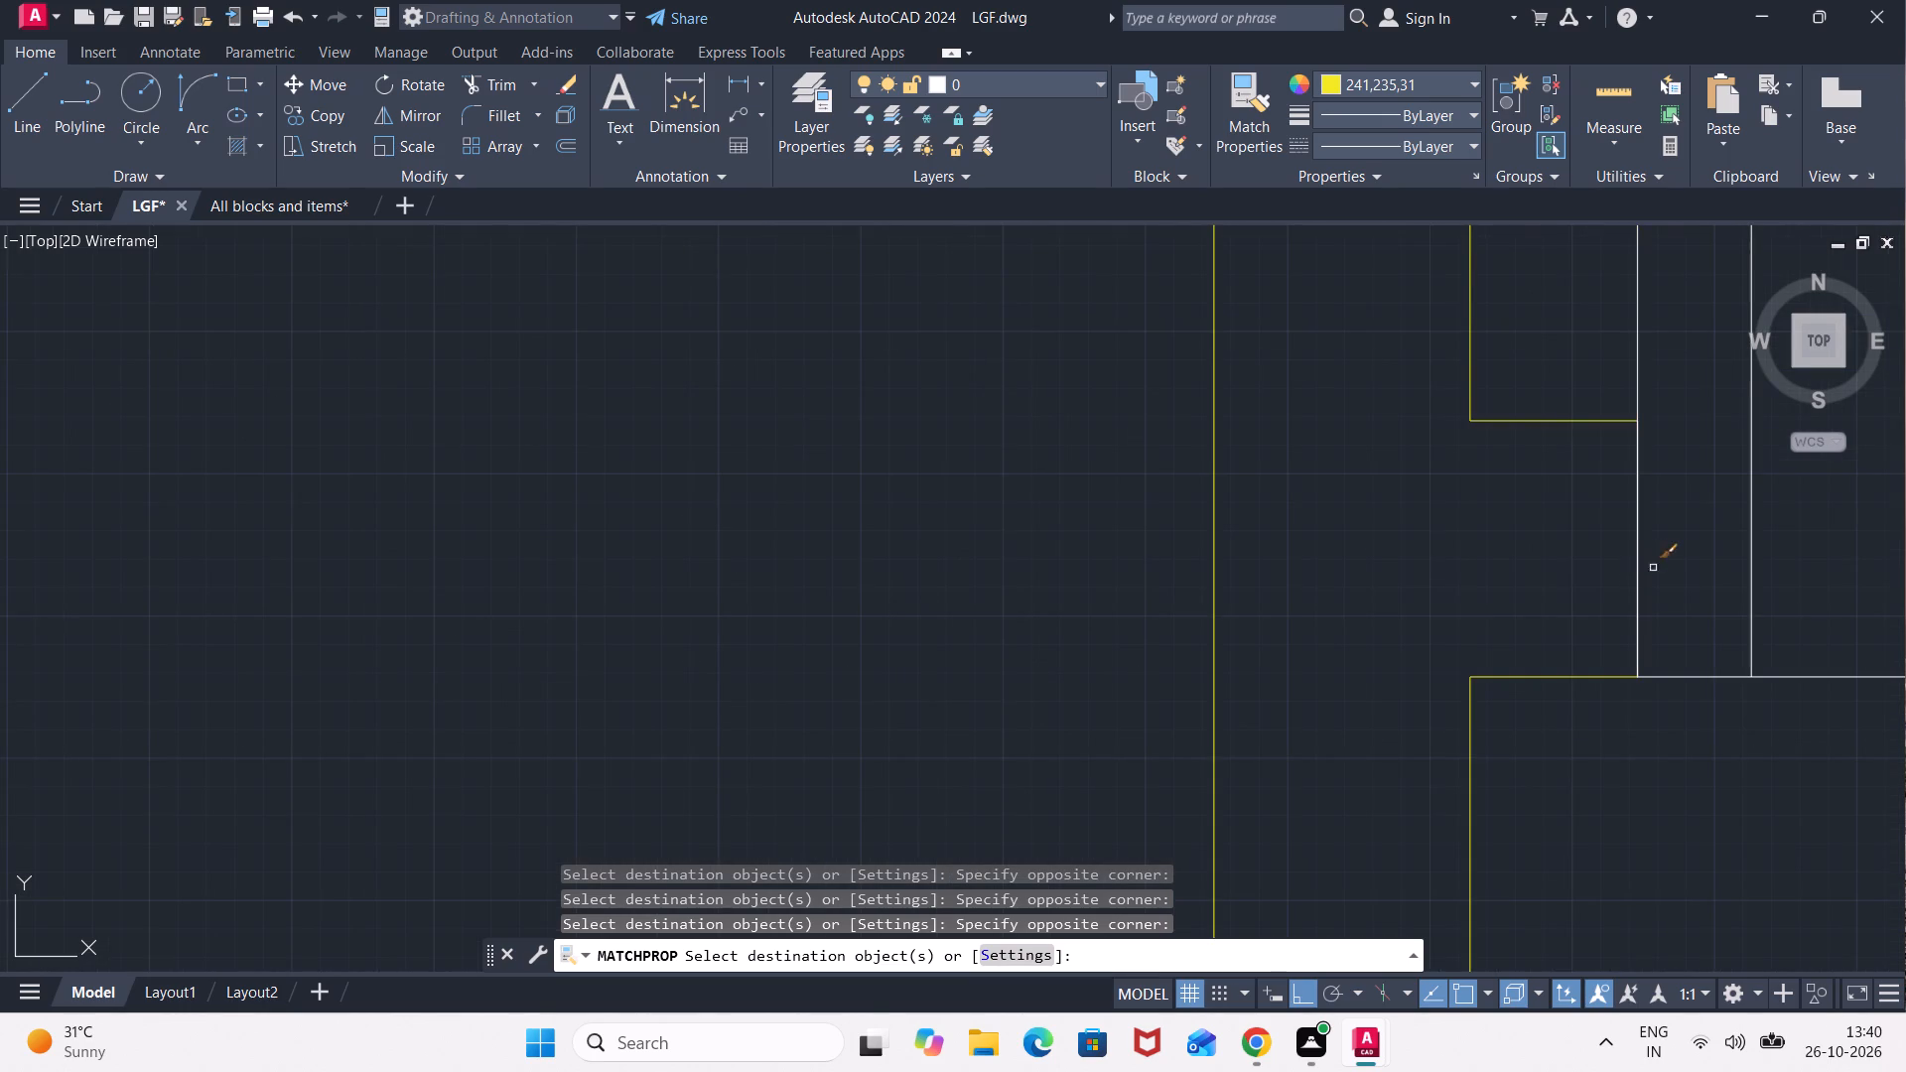
Match the yellow properties onto the wall stubs and outer wall line between the 13'6"X10' BED ROOM and KITCHEN rear yard doors.
{"action": "scroll", "coordinate": [1677, 578], "scroll_direction": "down", "scroll_amount": 2}
{"action": "scroll", "coordinate": [1825, 574], "scroll_direction": "down", "scroll_amount": 2}
{"action": "middle_click_drag", "start_coordinate": [1813, 565], "coordinate": [920, 735]}
{"action": "scroll", "coordinate": [1682, 712], "scroll_direction": "down", "scroll_amount": 1}
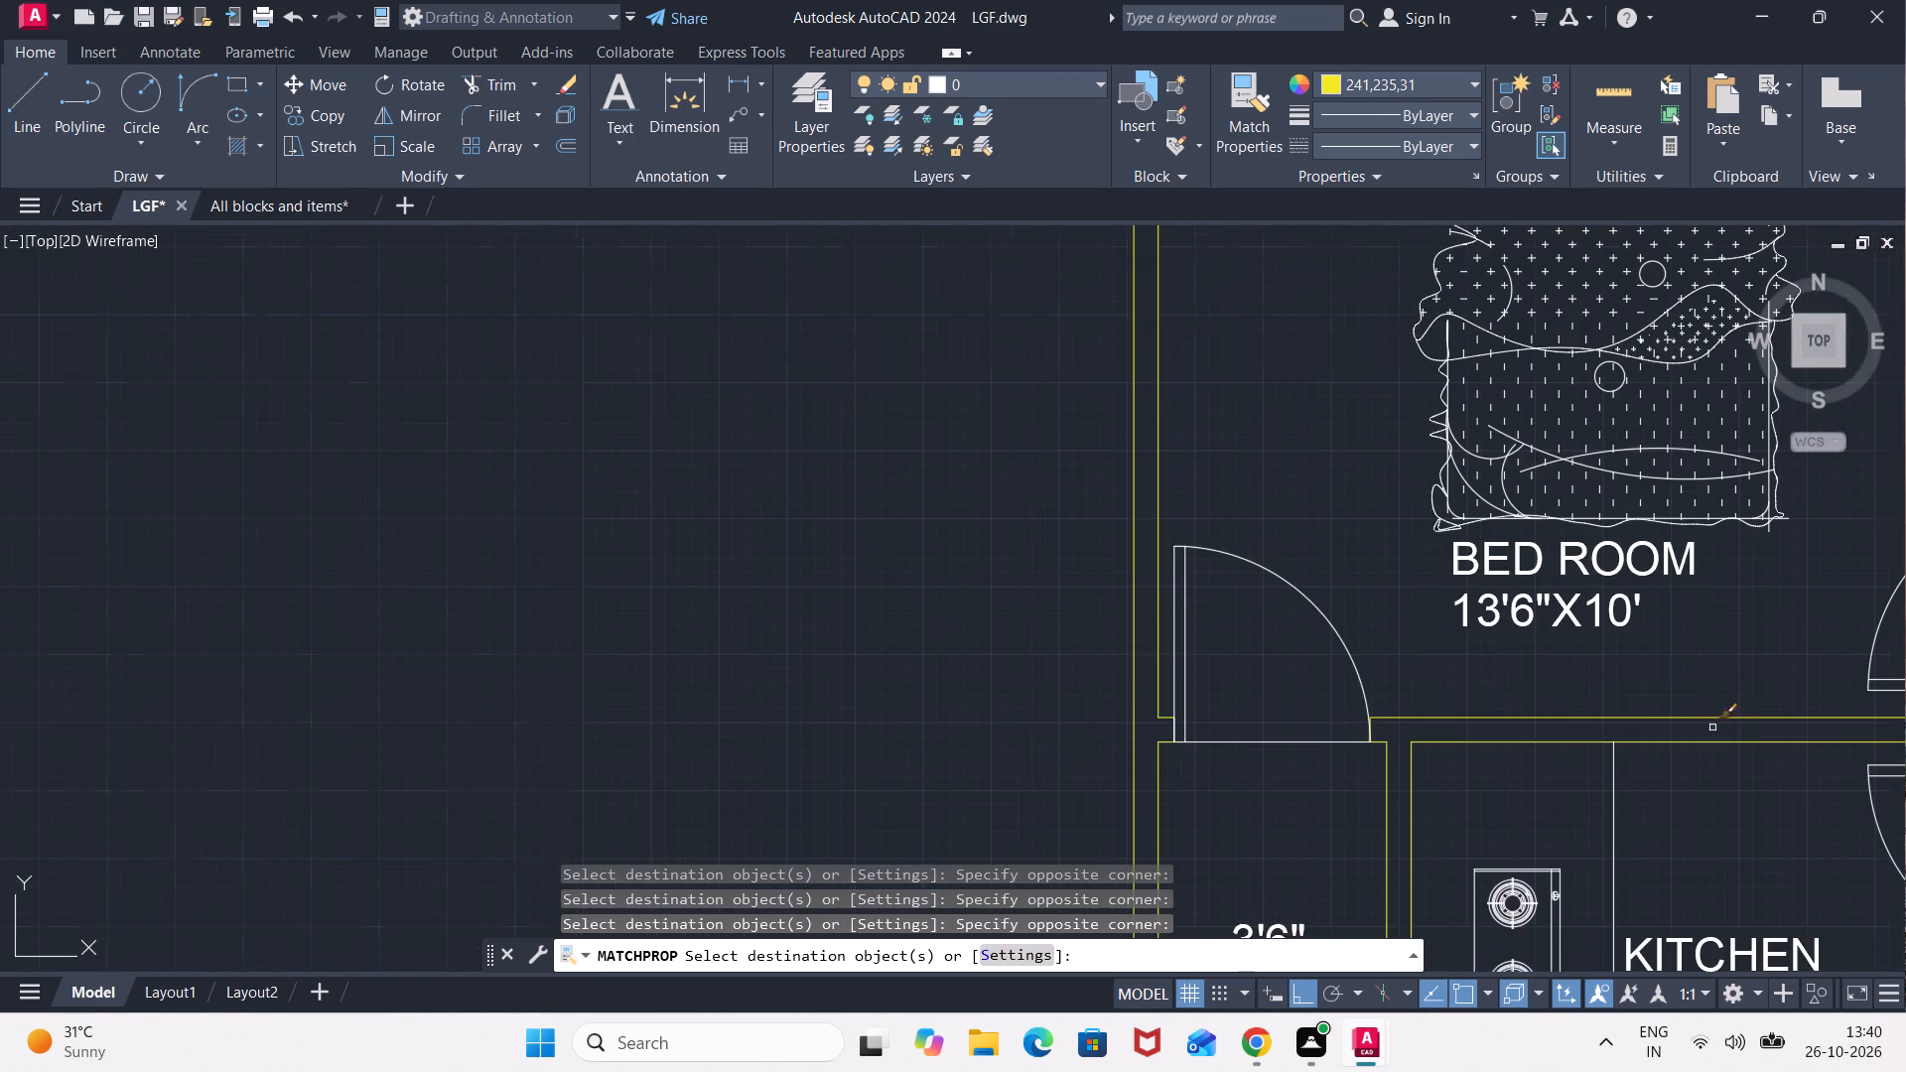
{"action": "middle_click_drag", "start_coordinate": [1738, 762], "coordinate": [1217, 660]}
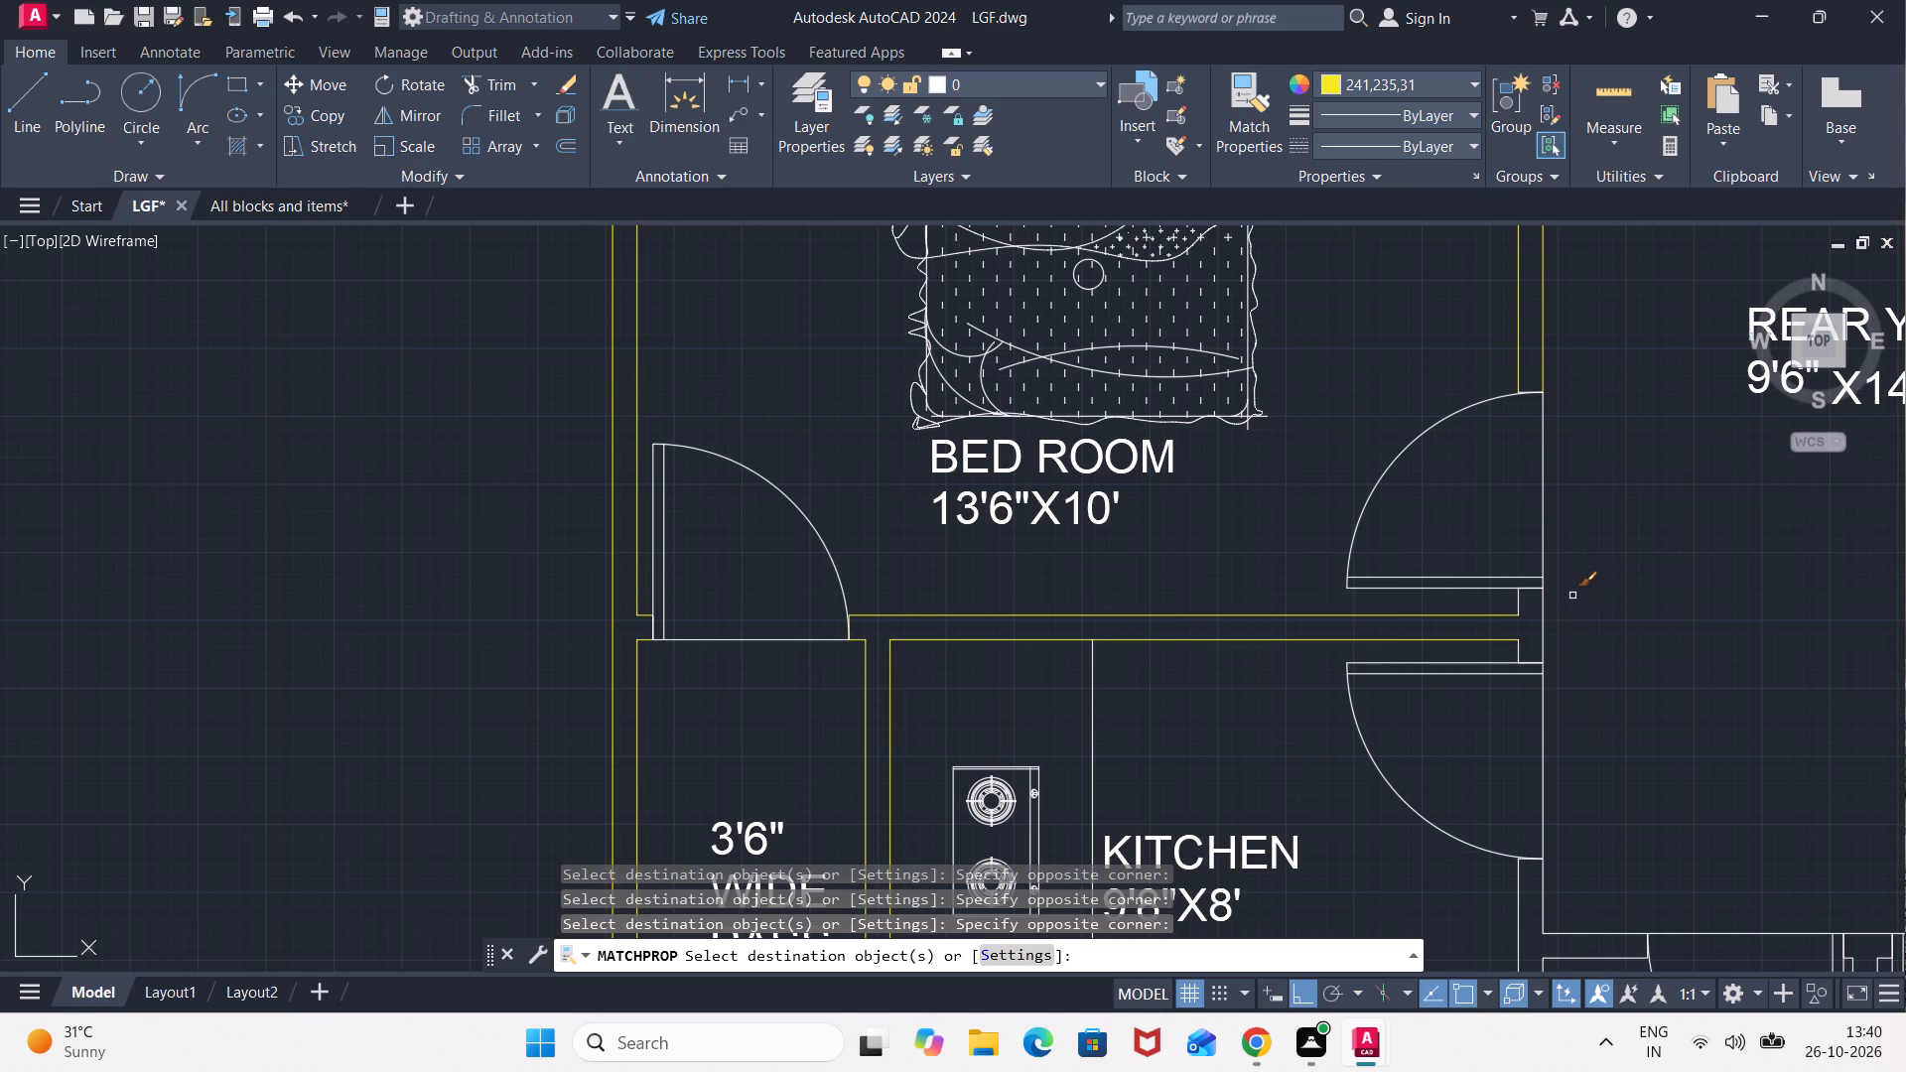
{"action": "scroll", "coordinate": [1572, 596], "scroll_direction": "up", "scroll_amount": 2}
{"action": "left_click", "coordinate": [1436, 618]}
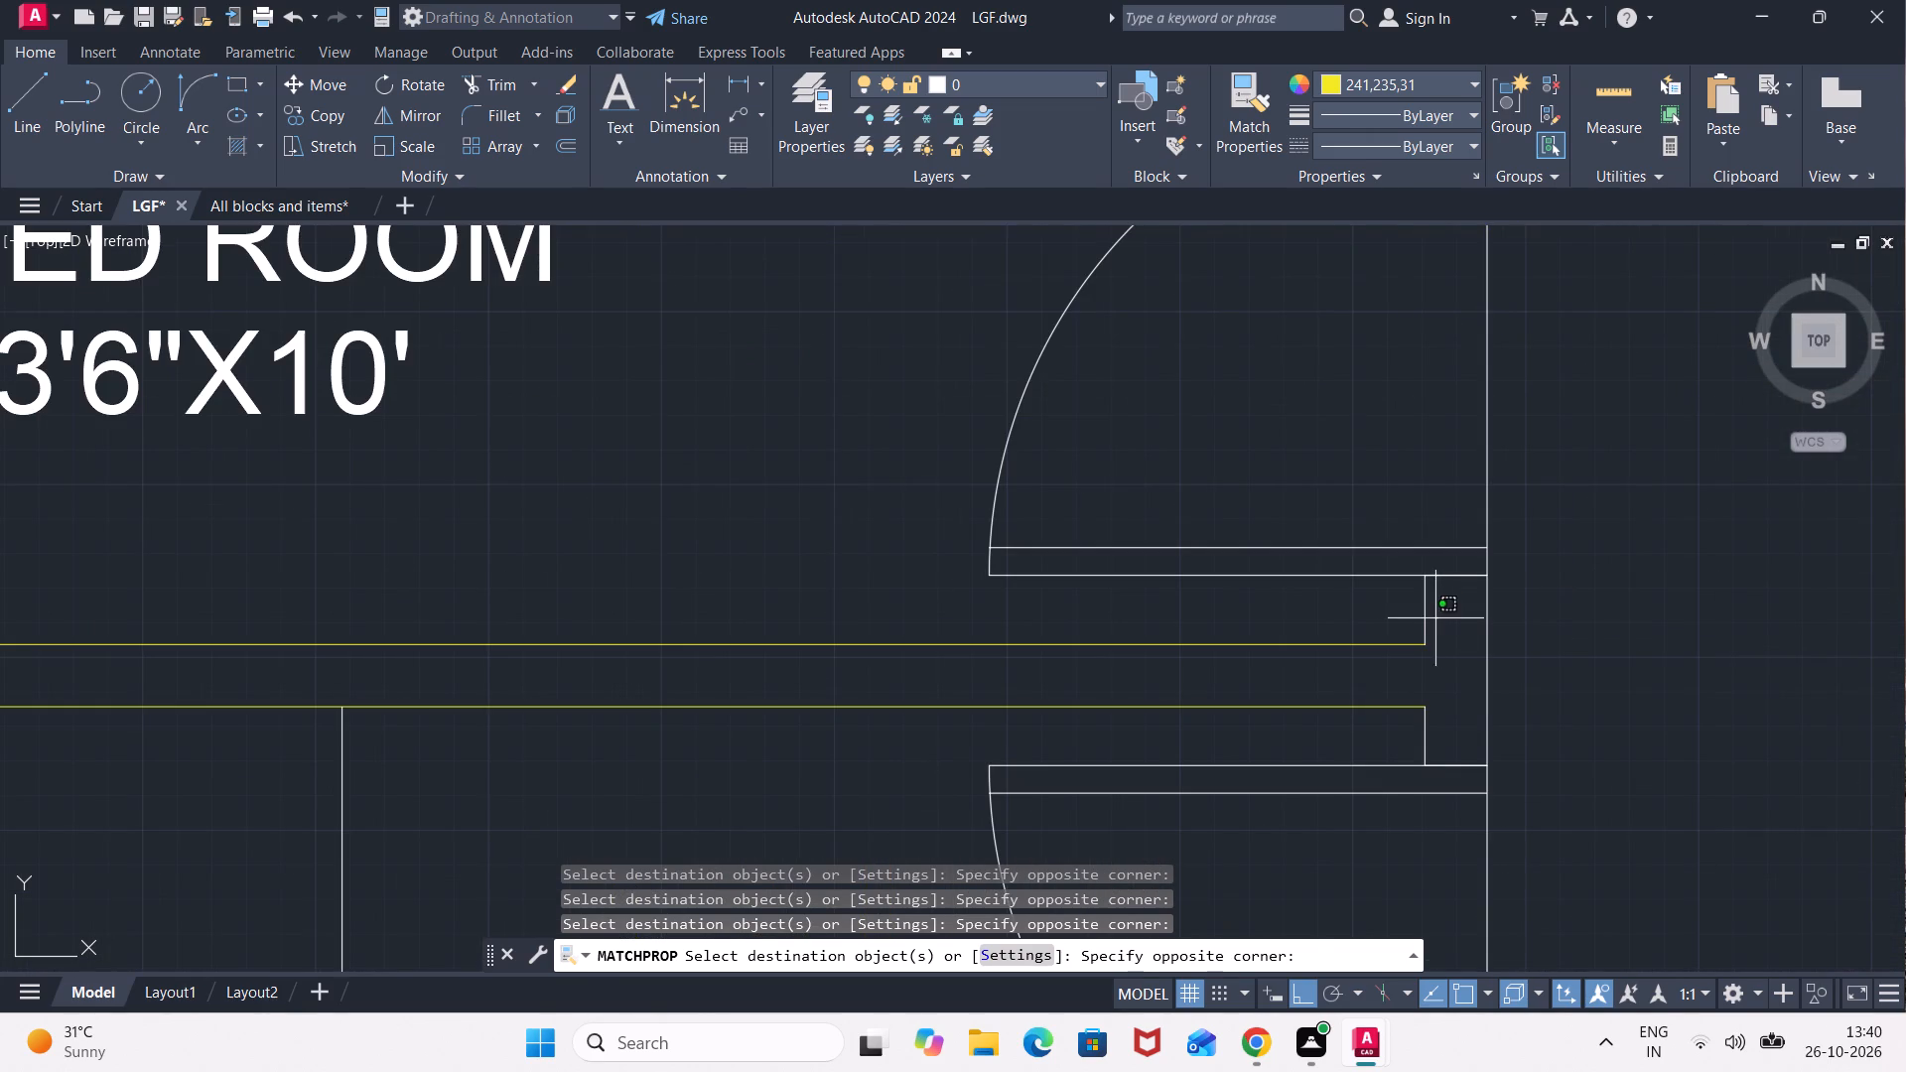
{"action": "left_click", "coordinate": [1418, 624]}
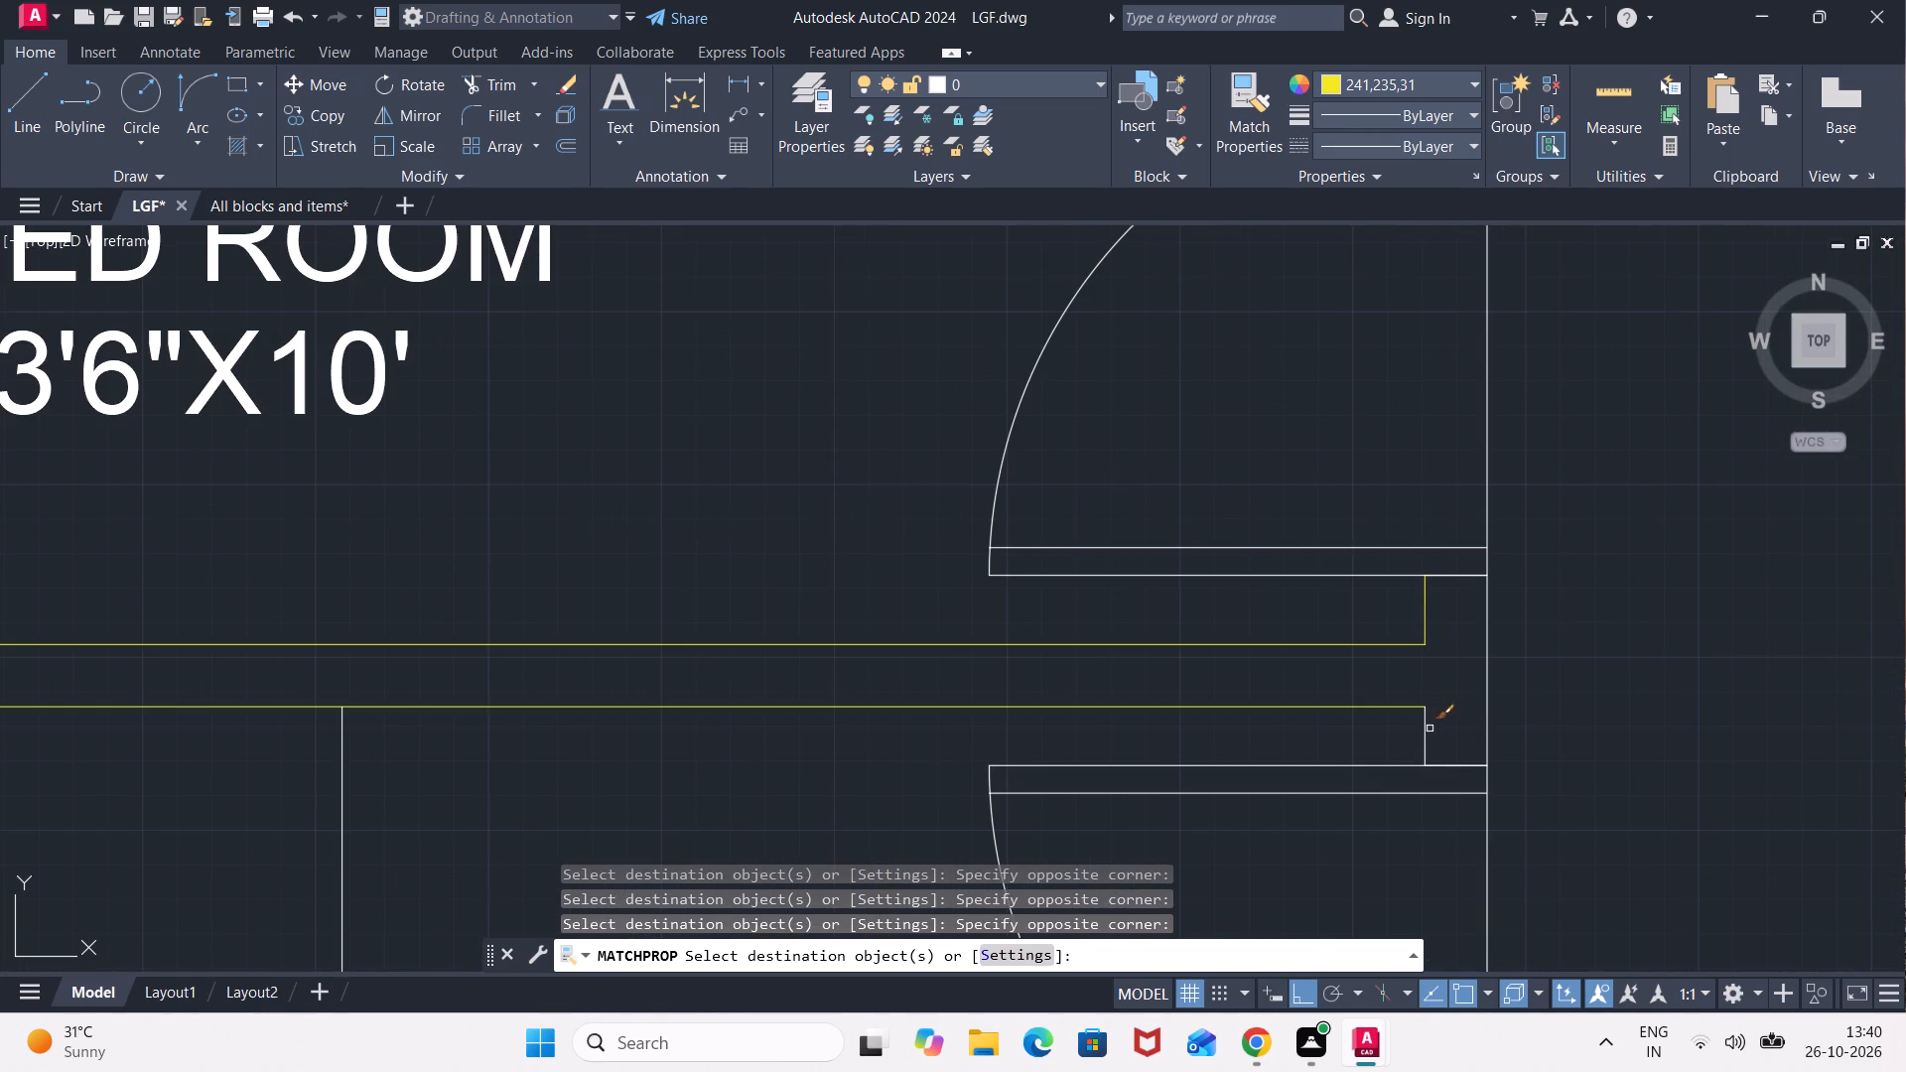
{"action": "left_click", "coordinate": [1429, 729]}
{"action": "left_click", "coordinate": [1416, 737]}
{"action": "left_click", "coordinate": [1490, 691]}
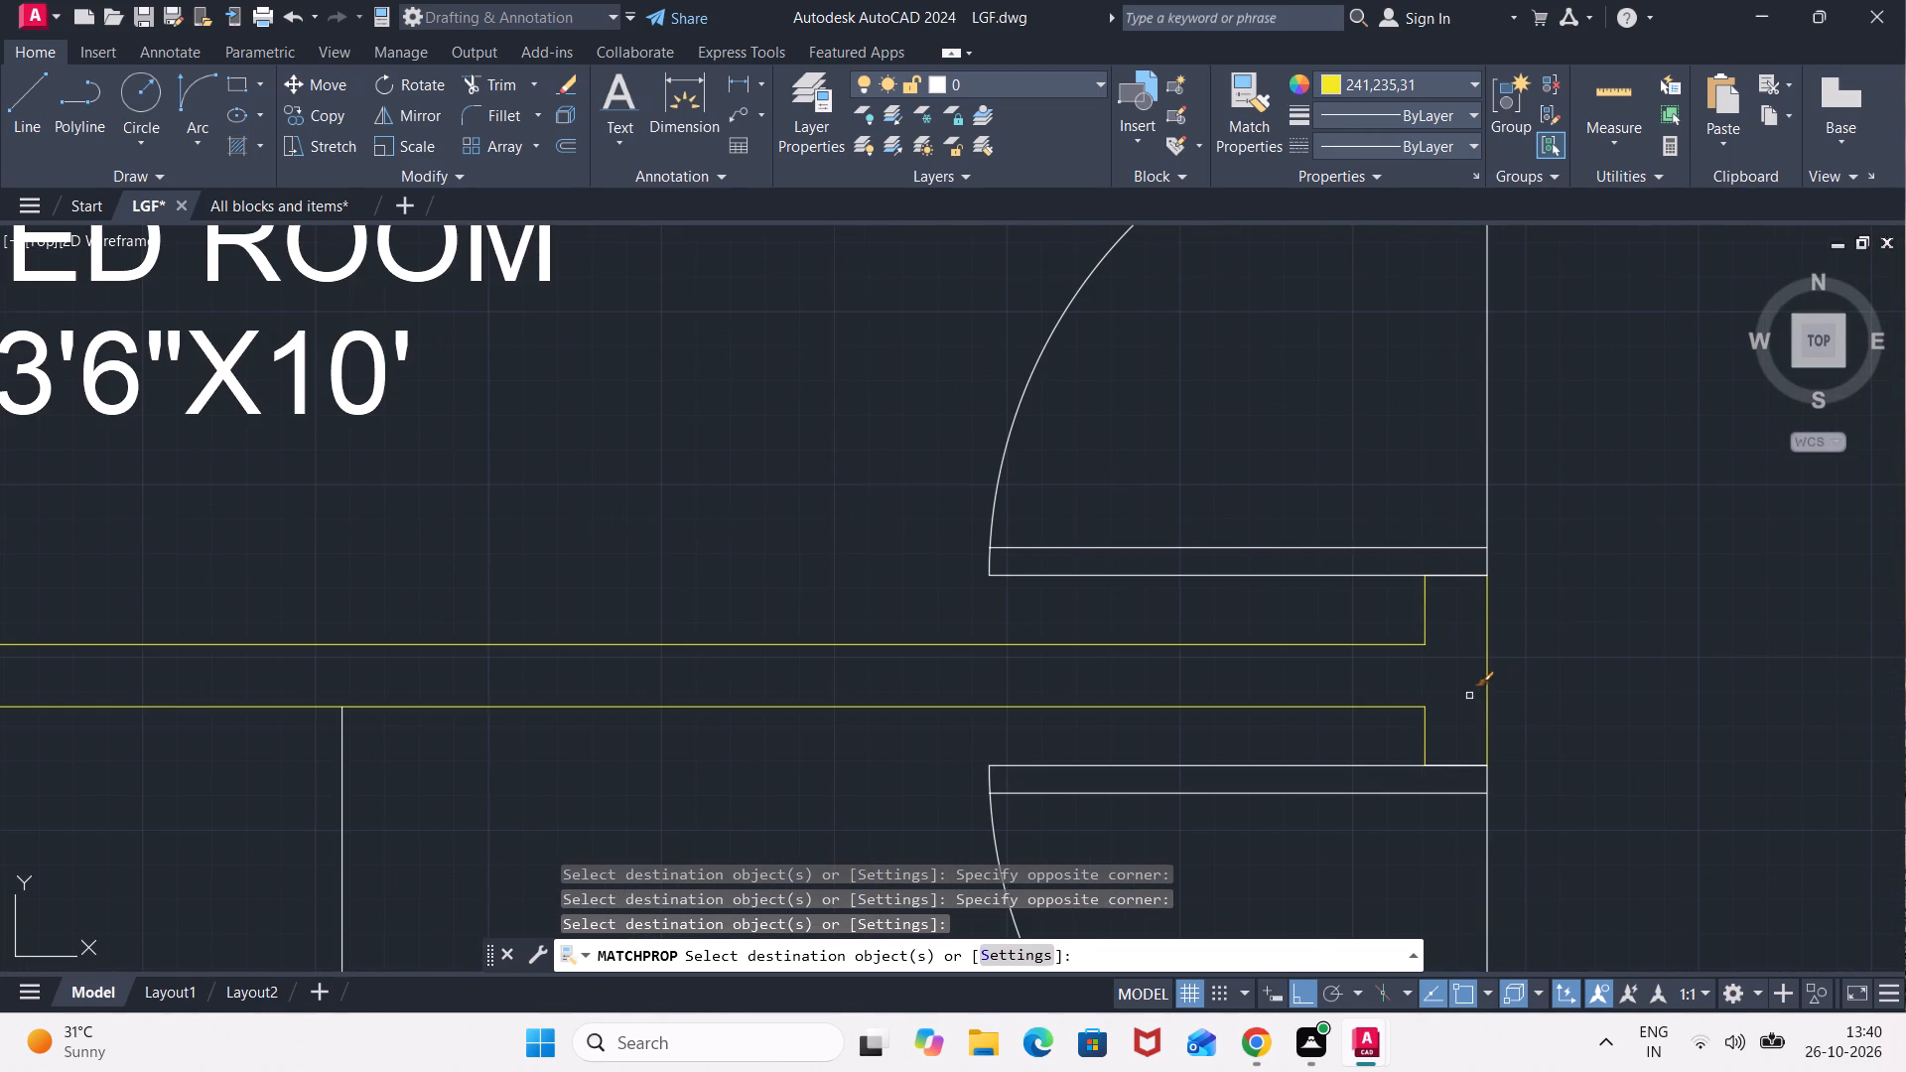
{"action": "middle_click_drag", "start_coordinate": [1474, 597], "coordinate": [1474, 640]}
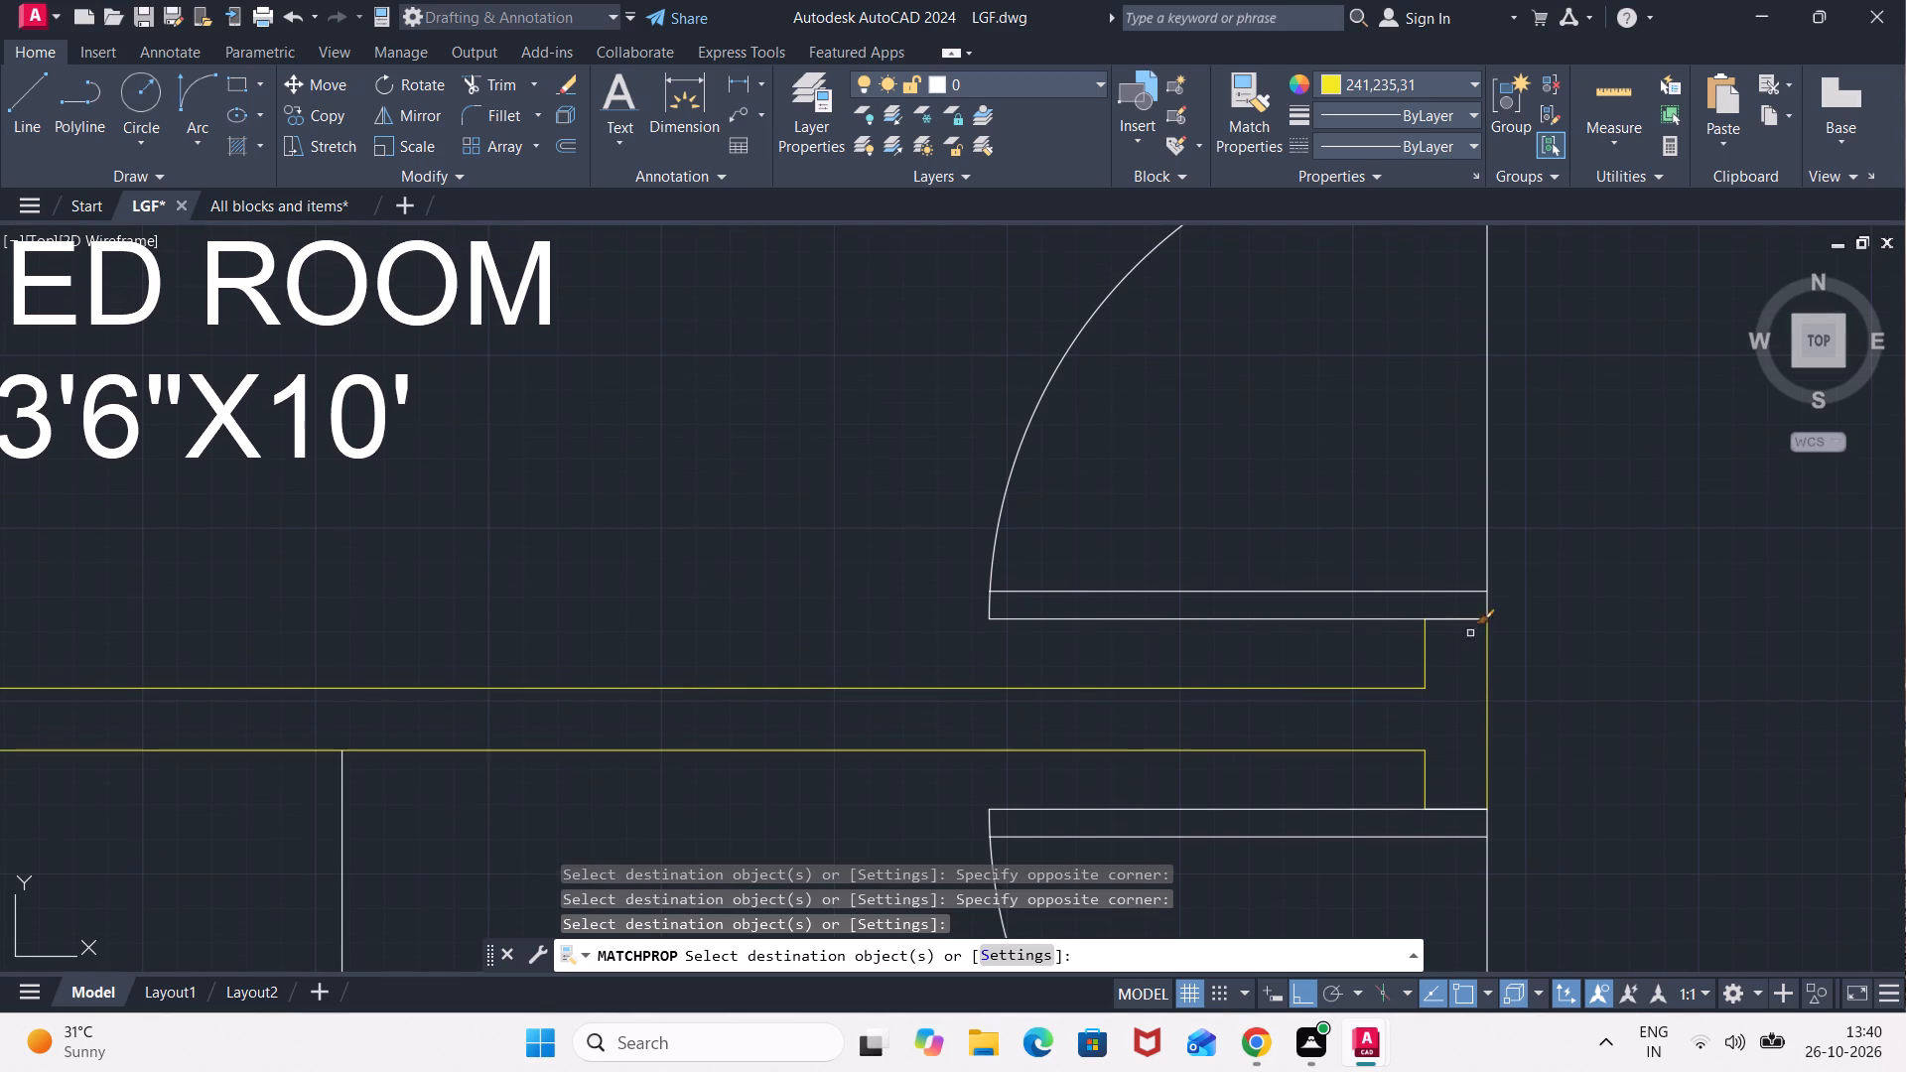
{"action": "scroll", "coordinate": [1454, 637], "scroll_direction": "up", "scroll_amount": 3}
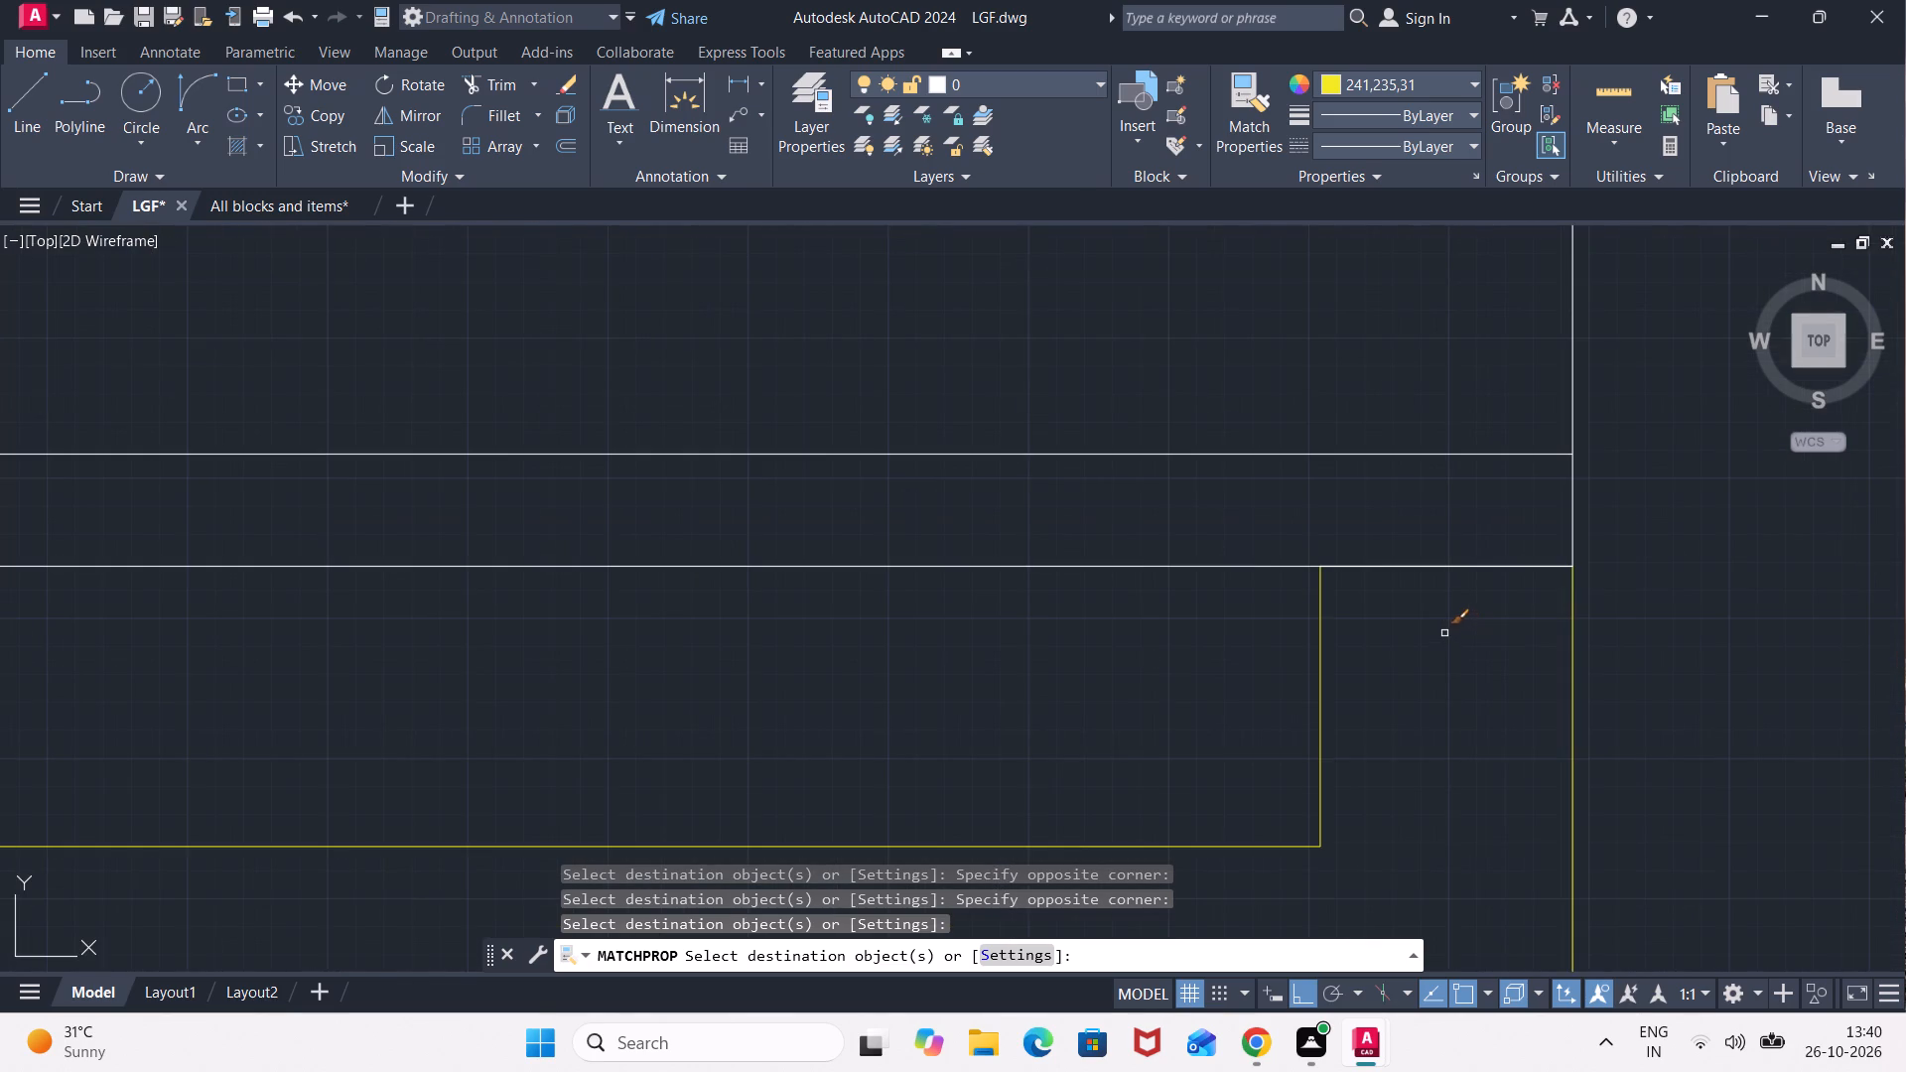
Match the yellow properties onto the wall corner below the KITCHEN's rear yard door, including the wall end at the door swing.
{"action": "scroll", "coordinate": [1444, 633], "scroll_direction": "down", "scroll_amount": 3}
{"action": "scroll", "coordinate": [1511, 694], "scroll_direction": "down", "scroll_amount": 2}
{"action": "middle_click_drag", "start_coordinate": [1519, 709], "coordinate": [1503, 522]}
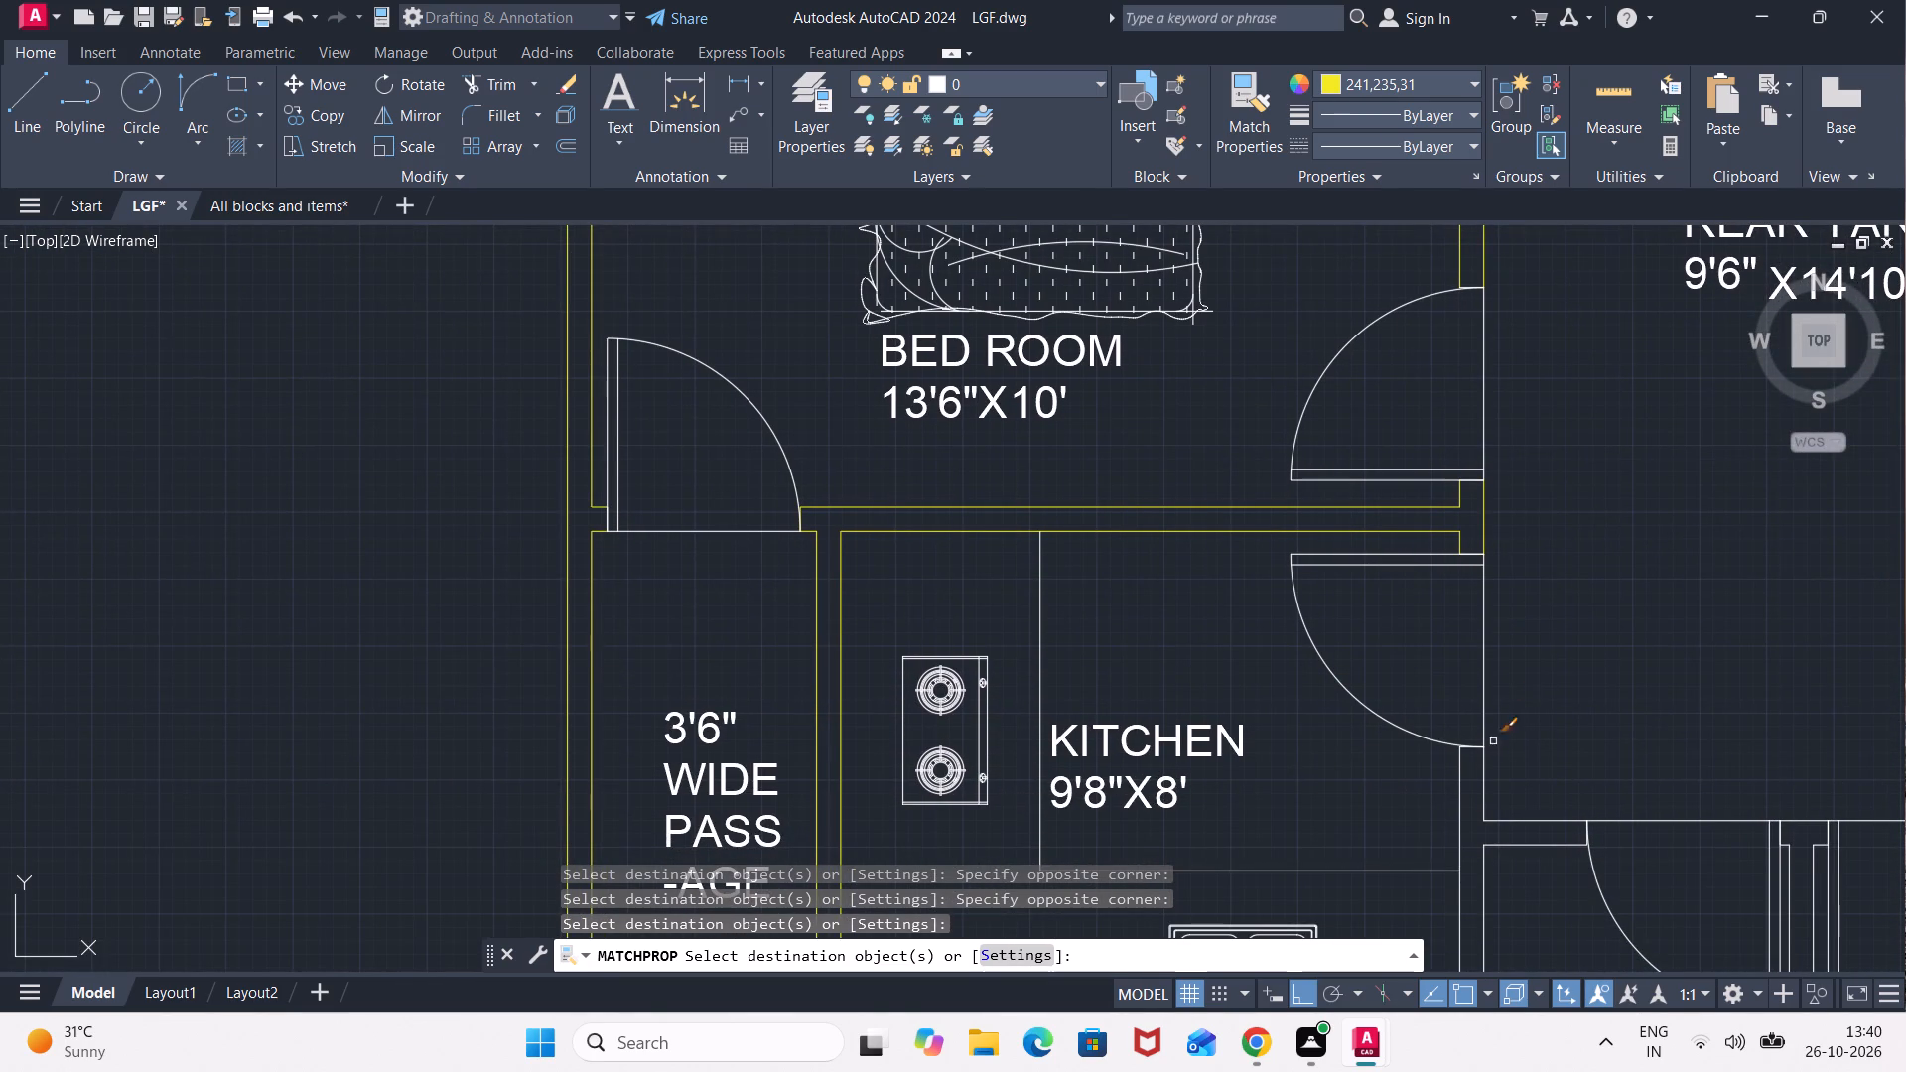
{"action": "left_click", "coordinate": [1514, 781]}
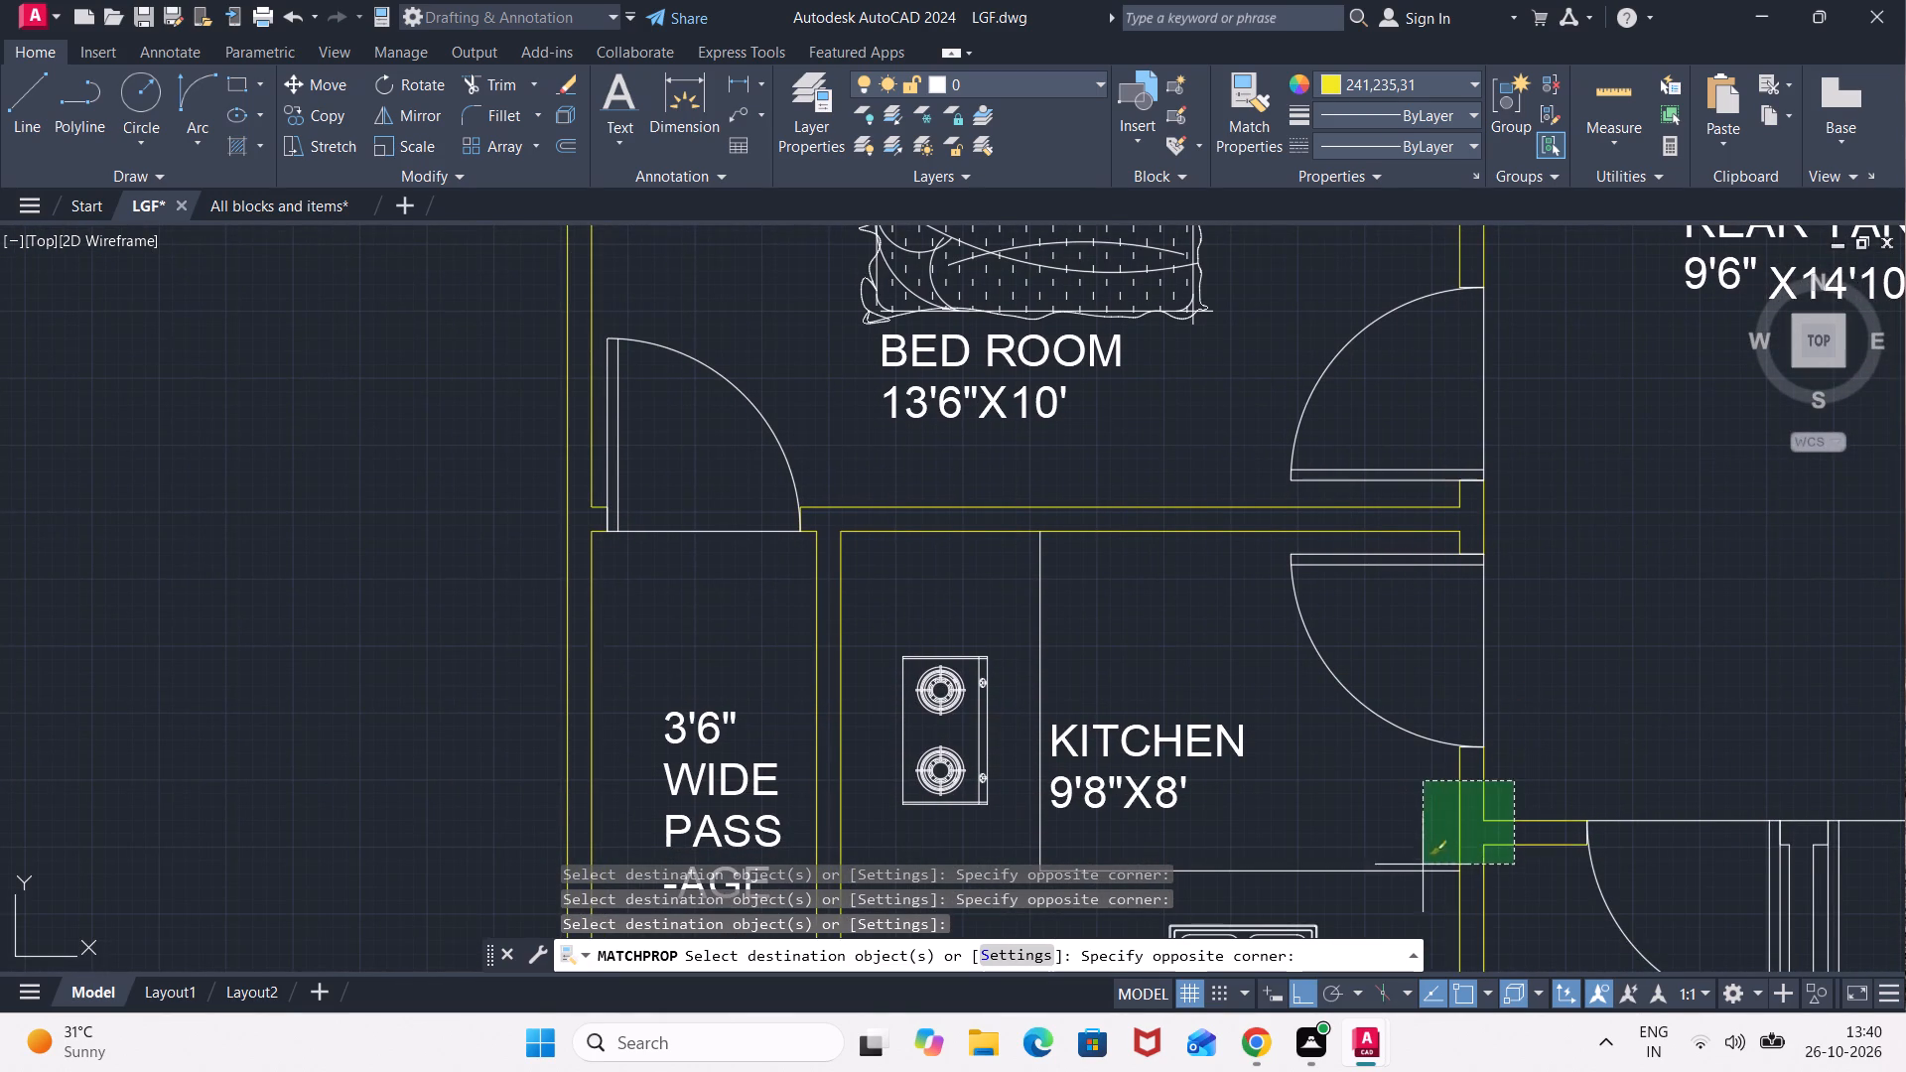
{"action": "left_click", "coordinate": [1455, 846]}
{"action": "scroll", "coordinate": [1515, 585], "scroll_direction": "up", "scroll_amount": 1}
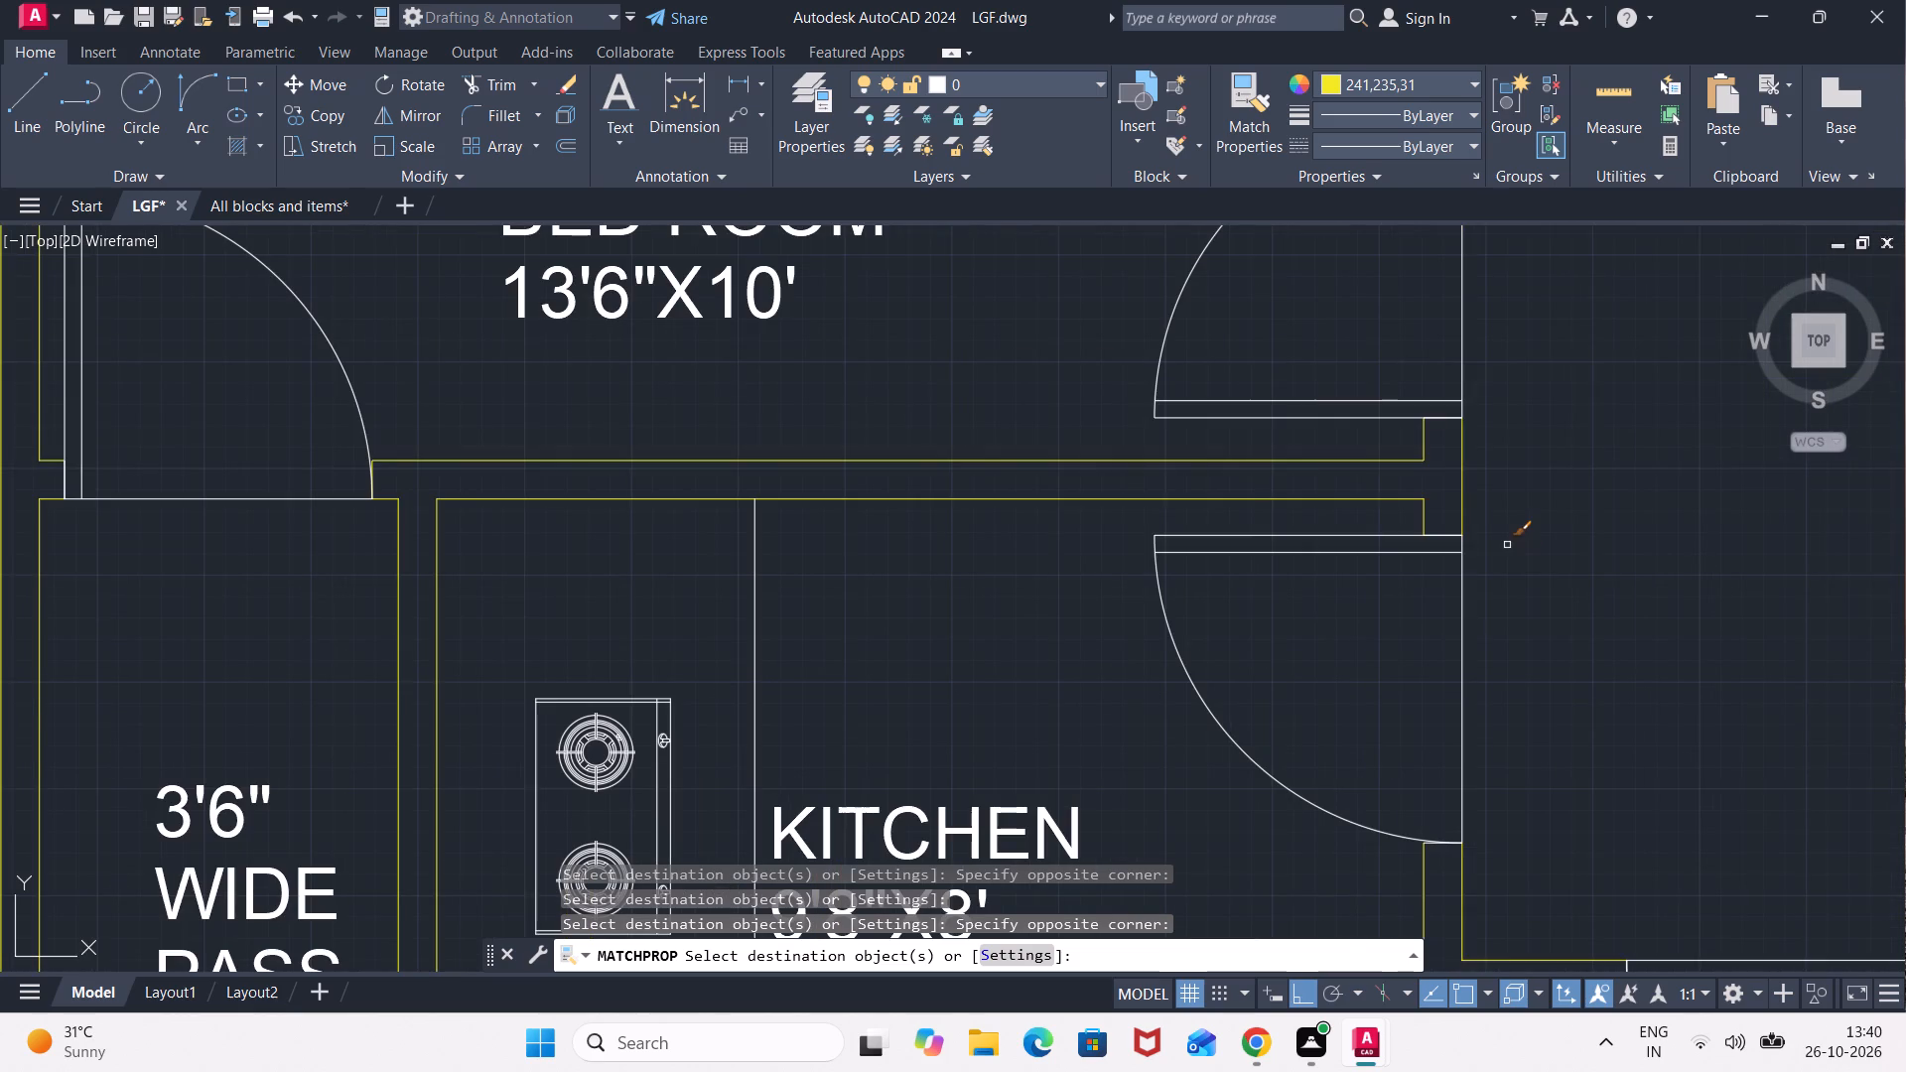
{"action": "scroll", "coordinate": [1439, 438], "scroll_direction": "up", "scroll_amount": 3}
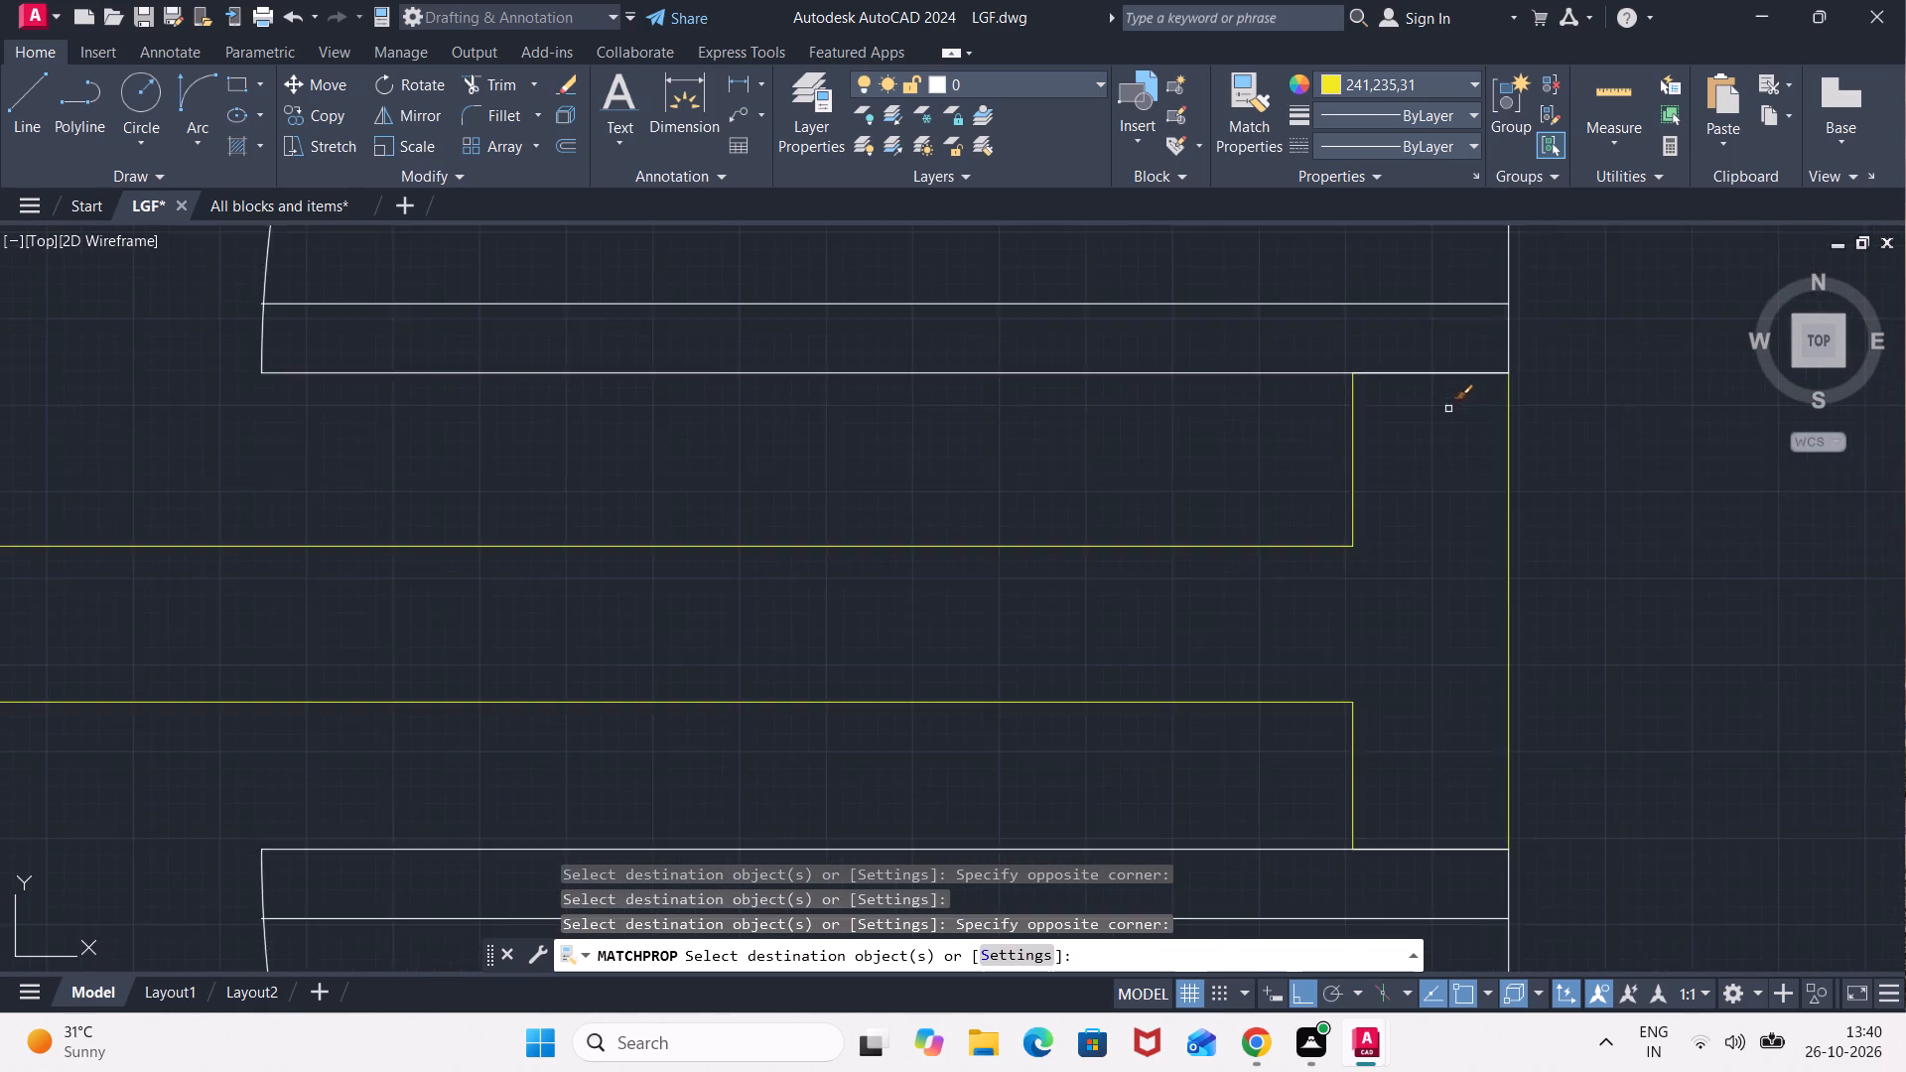
{"action": "scroll", "coordinate": [1448, 409], "scroll_direction": "up", "scroll_amount": 1}
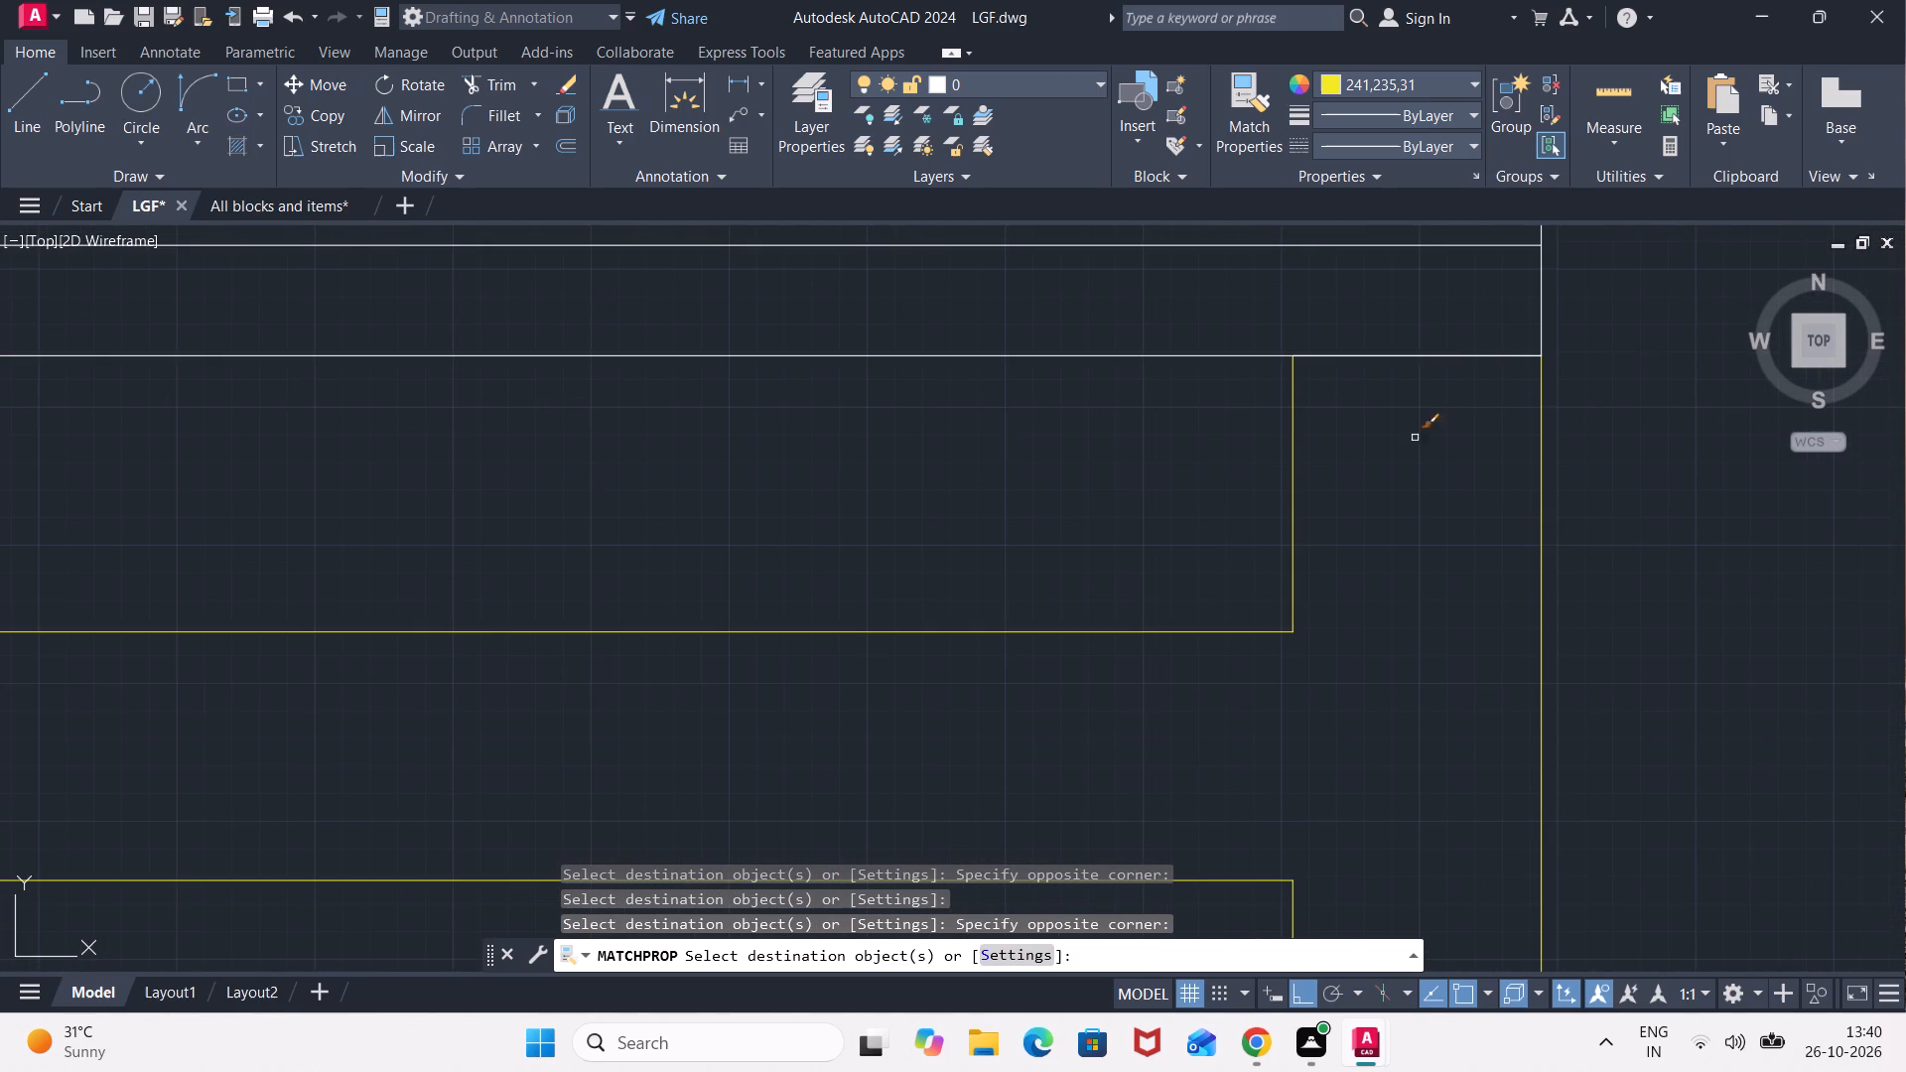
{"action": "scroll", "coordinate": [1415, 457], "scroll_direction": "down", "scroll_amount": 2}
{"action": "middle_click_drag", "start_coordinate": [1432, 597], "coordinate": [1449, 344]}
{"action": "scroll", "coordinate": [1611, 797], "scroll_direction": "down", "scroll_amount": 1}
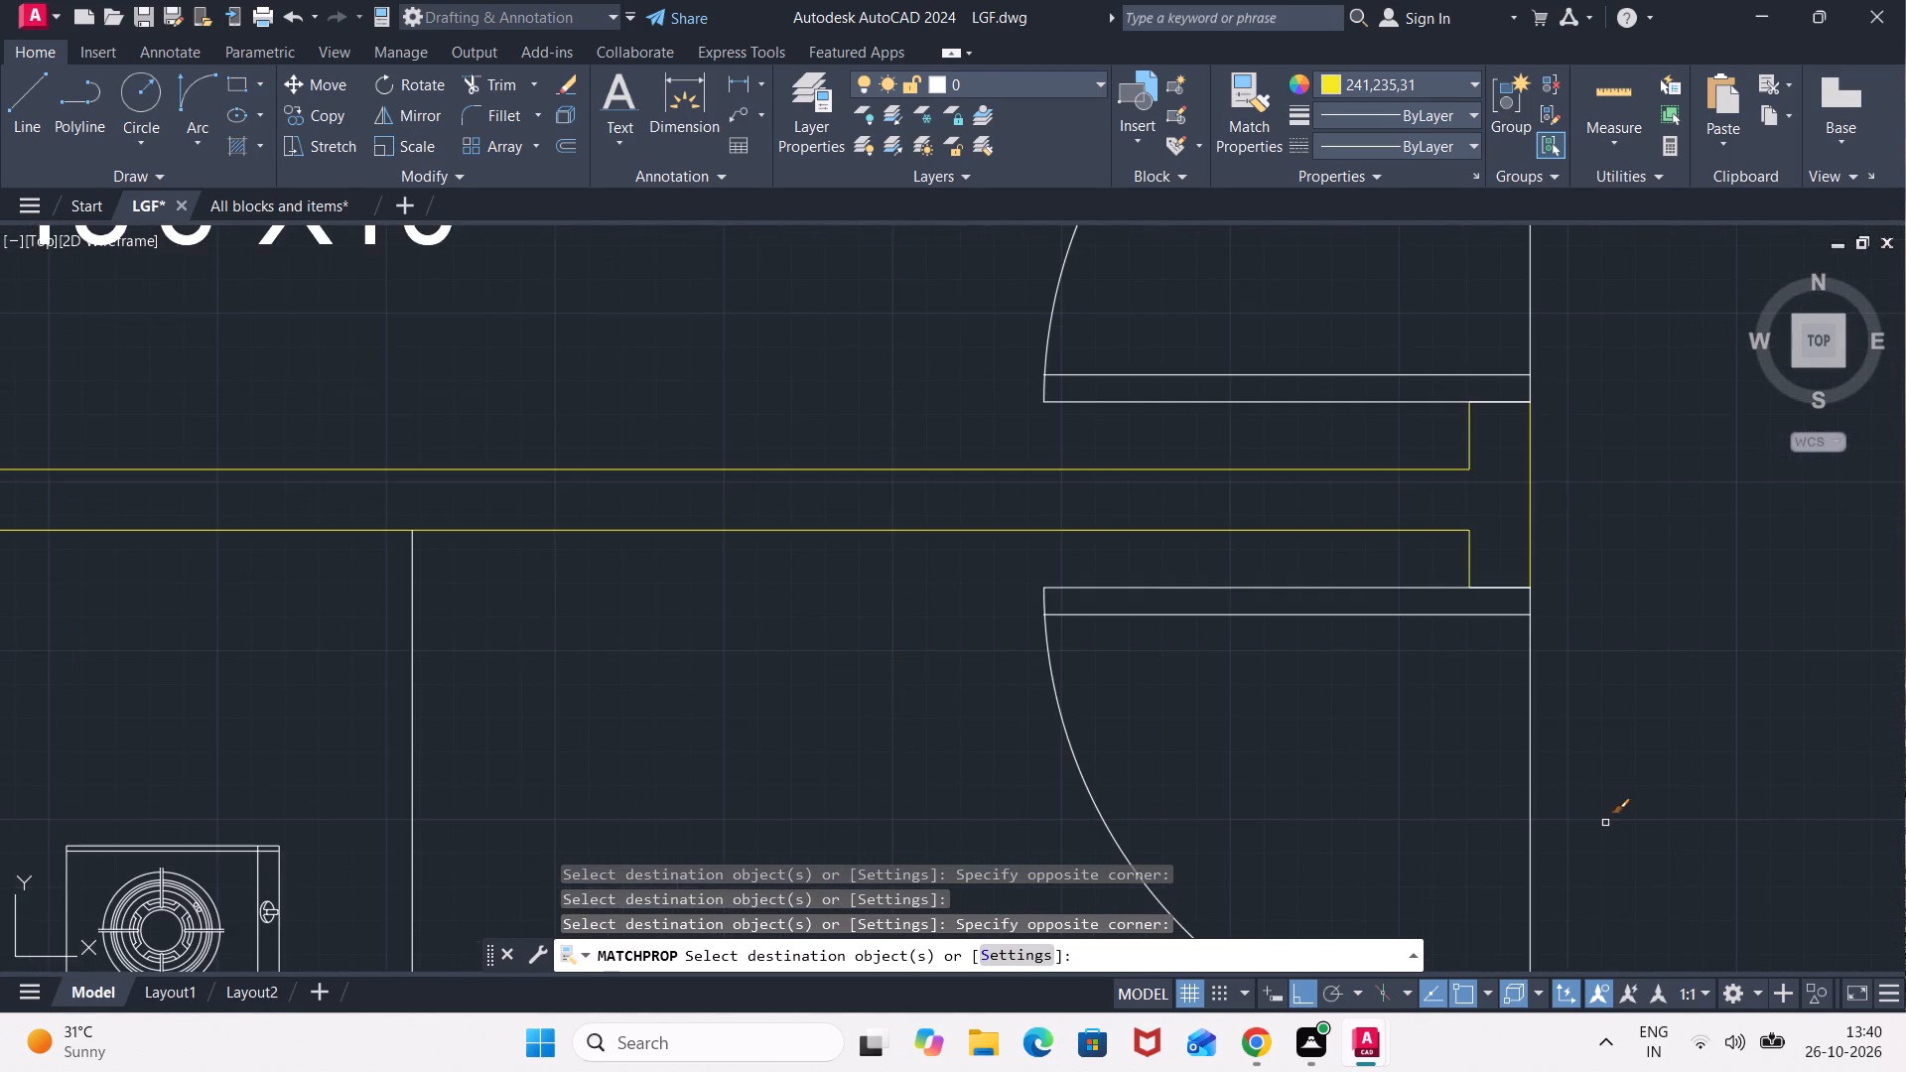
{"action": "middle_click_drag", "start_coordinate": [1600, 806], "coordinate": [1526, 380]}
{"action": "scroll", "coordinate": [1437, 670], "scroll_direction": "up", "scroll_amount": 3}
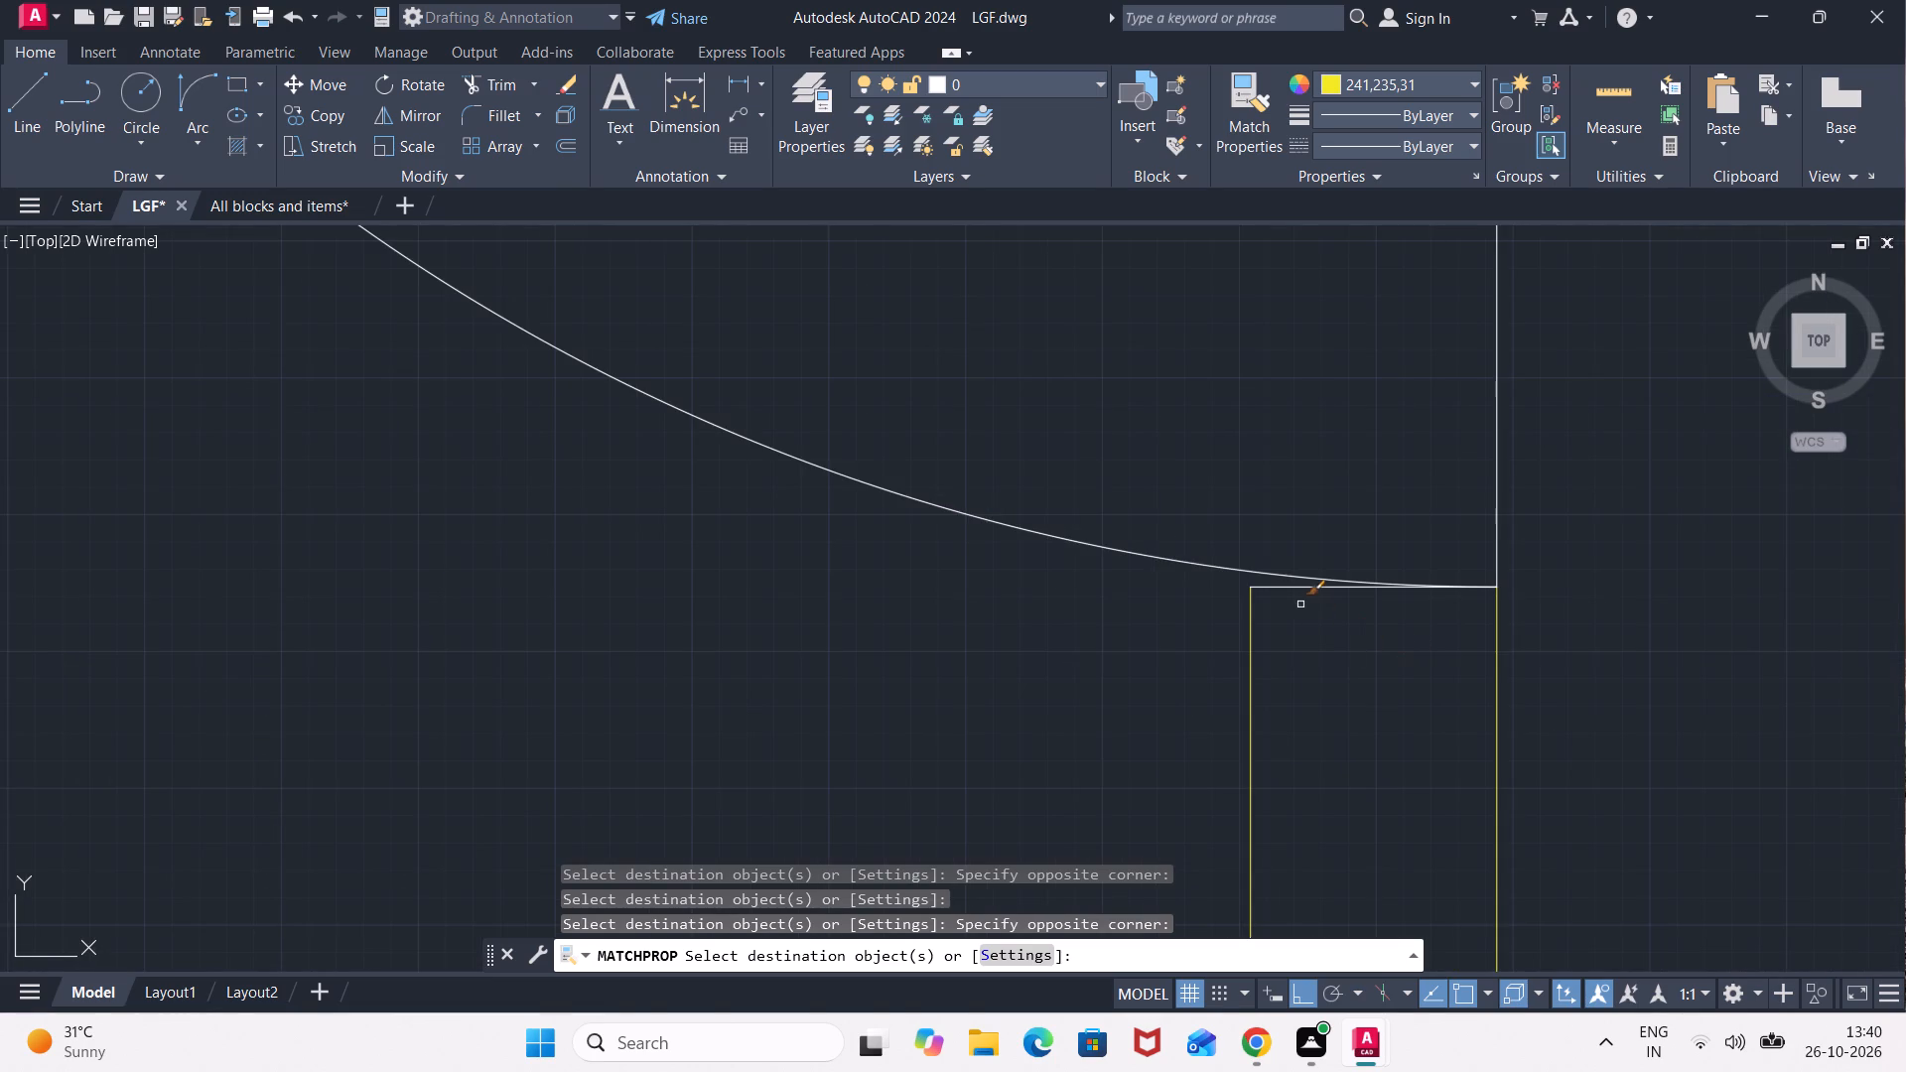
{"action": "left_click", "coordinate": [1287, 587]}
{"action": "scroll", "coordinate": [1704, 737], "scroll_direction": "down", "scroll_amount": 4}
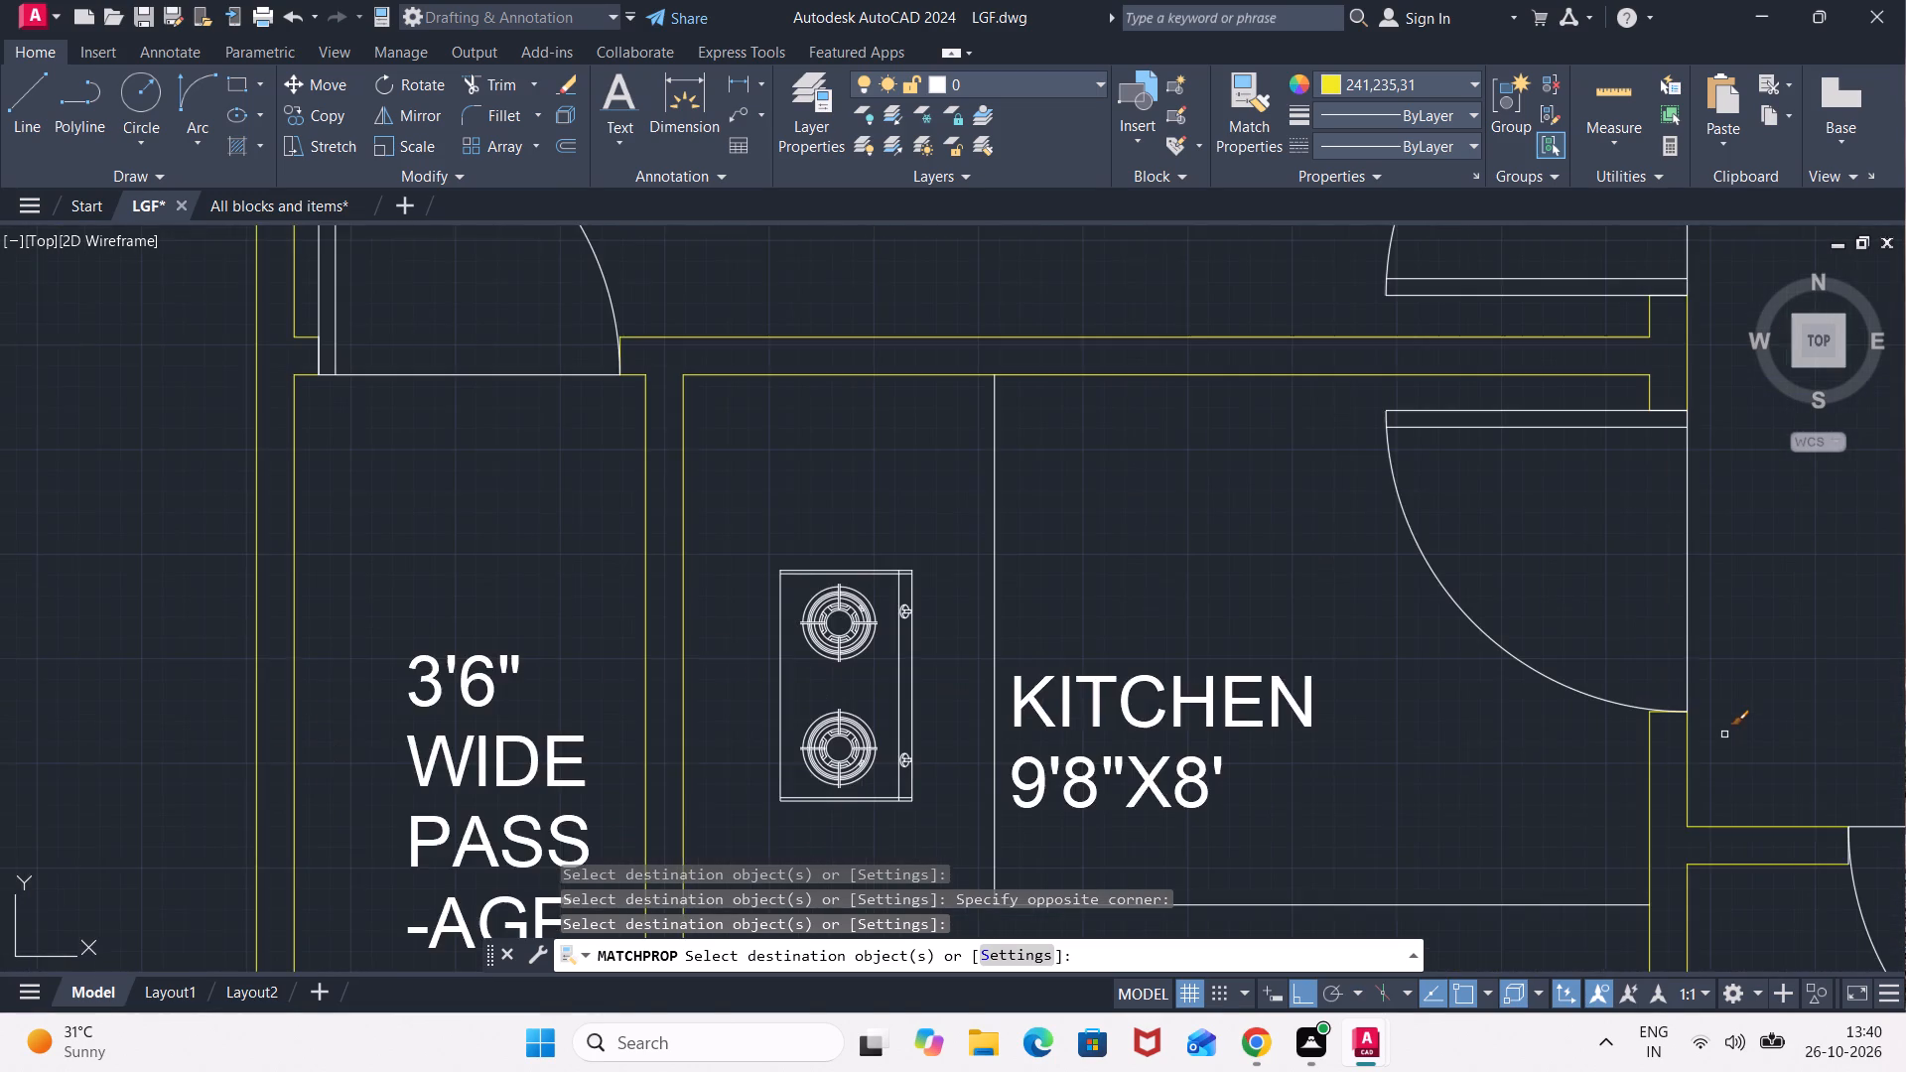
Match the yellow properties onto the partition between KITCHEN and the 13'X11' BED ROOM, and that bedroom's passage-side wall.
{"action": "middle_click_drag", "start_coordinate": [1724, 734], "coordinate": [1180, 269]}
{"action": "scroll", "coordinate": [1177, 477], "scroll_direction": "down", "scroll_amount": 1}
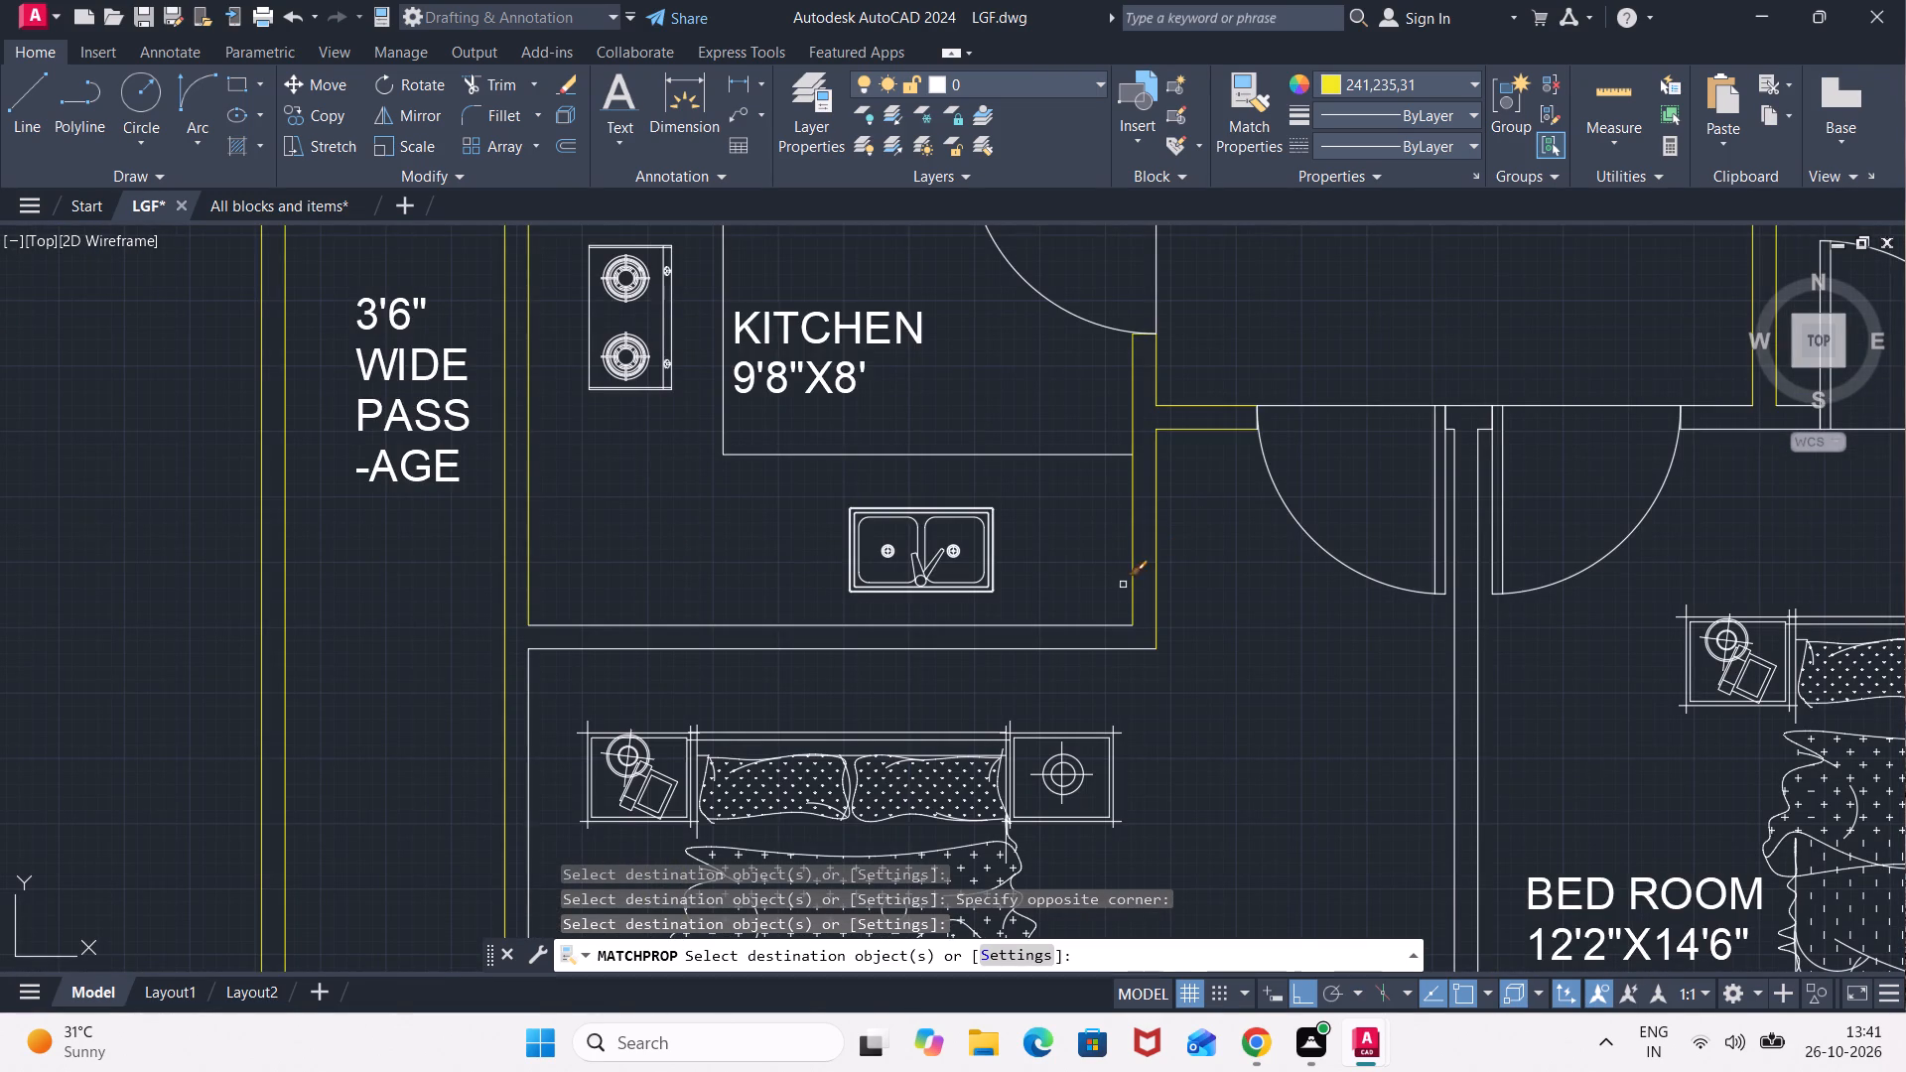
{"action": "left_click", "coordinate": [1121, 587]}
{"action": "left_click", "coordinate": [1067, 665]}
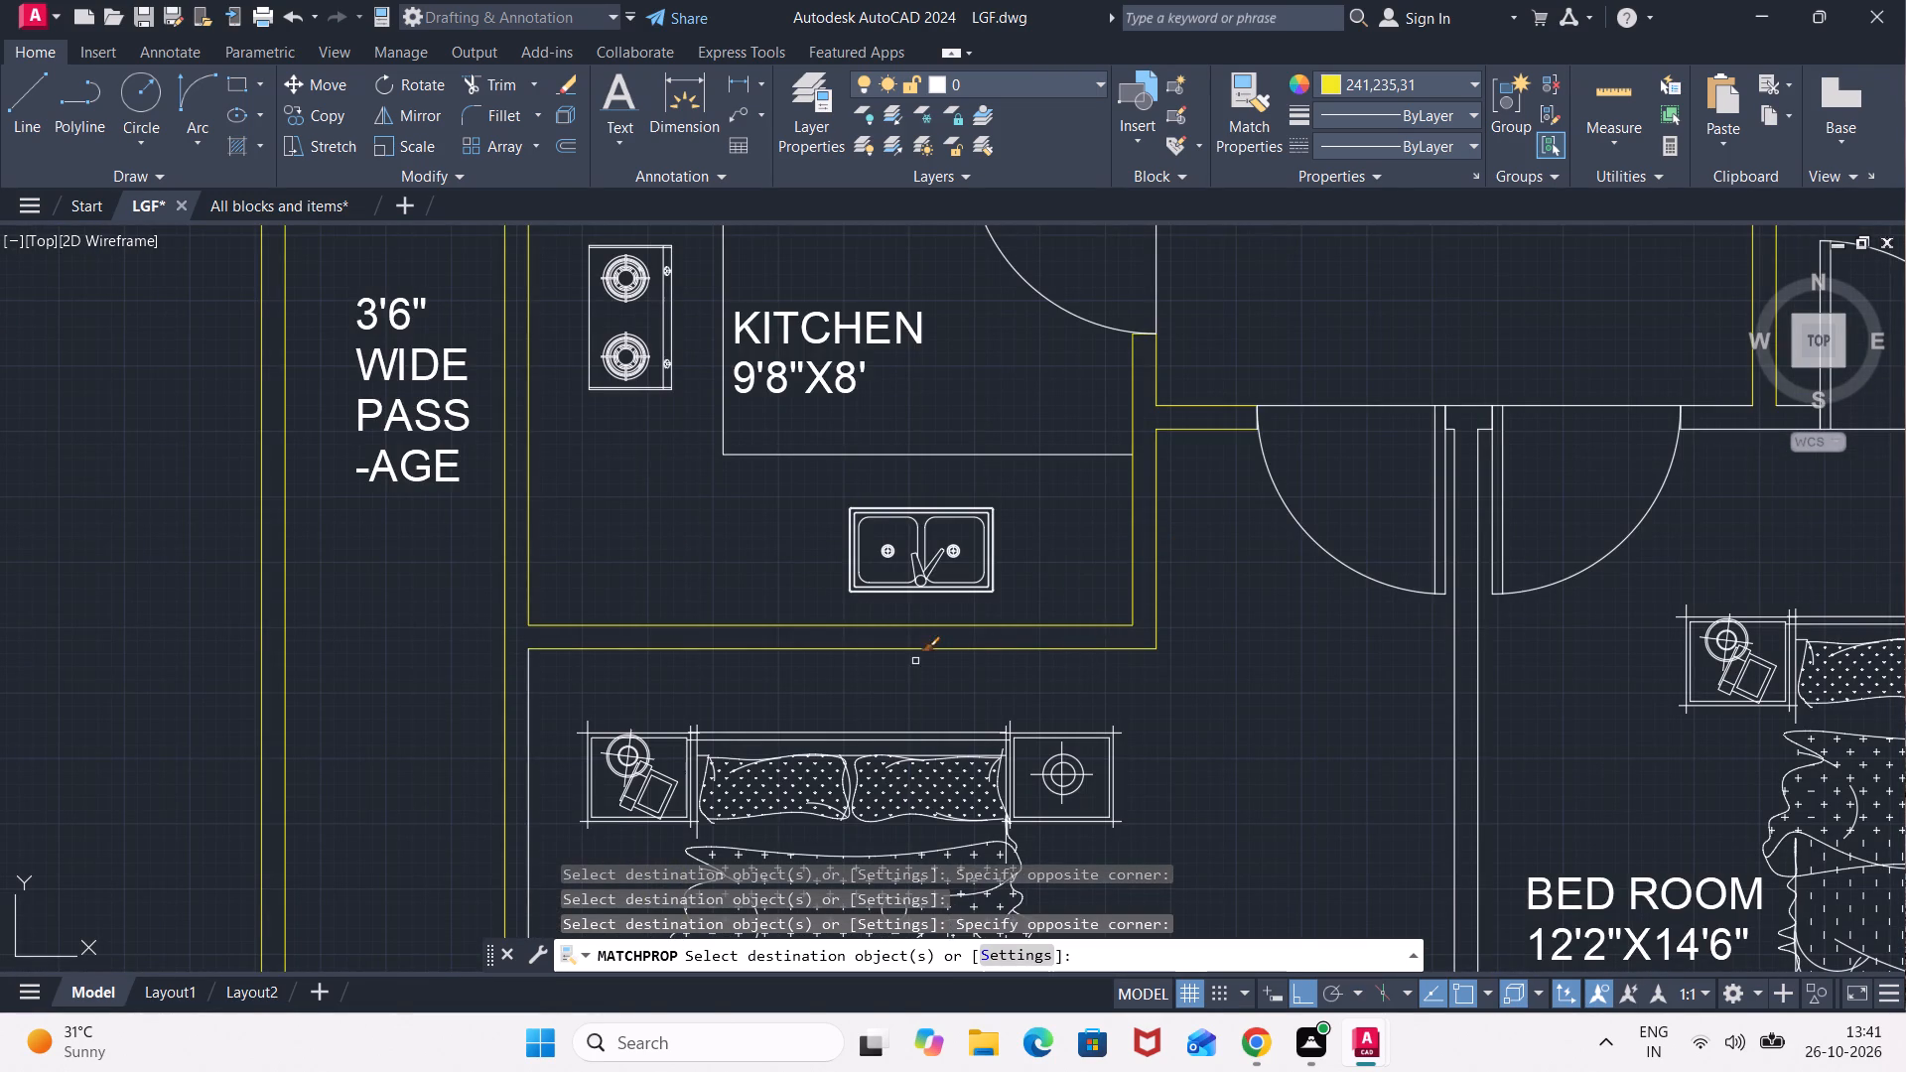
{"action": "middle_click_drag", "start_coordinate": [912, 664], "coordinate": [1276, 358]}
{"action": "left_click", "coordinate": [925, 381]}
{"action": "left_click", "coordinate": [865, 426]}
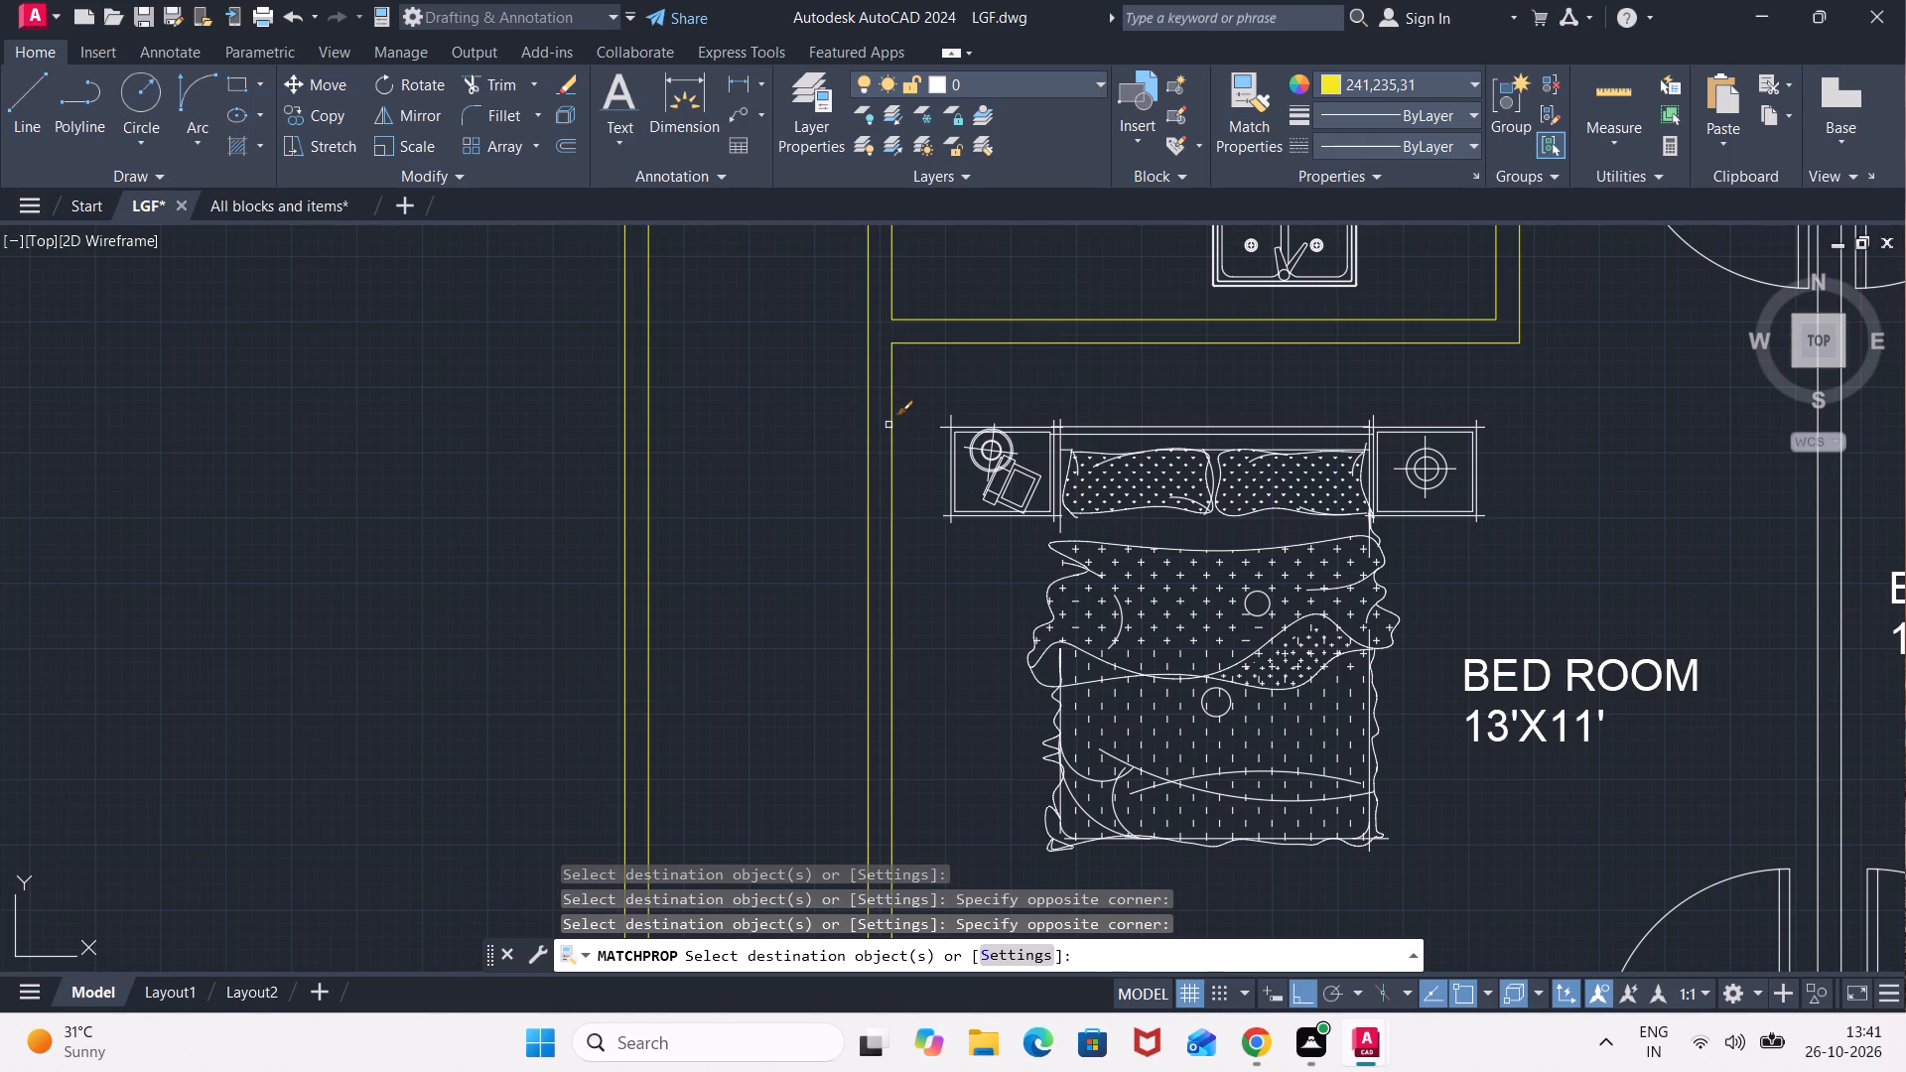
Match the yellow properties onto the partition between the 13'X11' and 12'2"X14'6" BED ROOMs.
{"action": "middle_click_drag", "start_coordinate": [1734, 603], "coordinate": [1315, 576]}
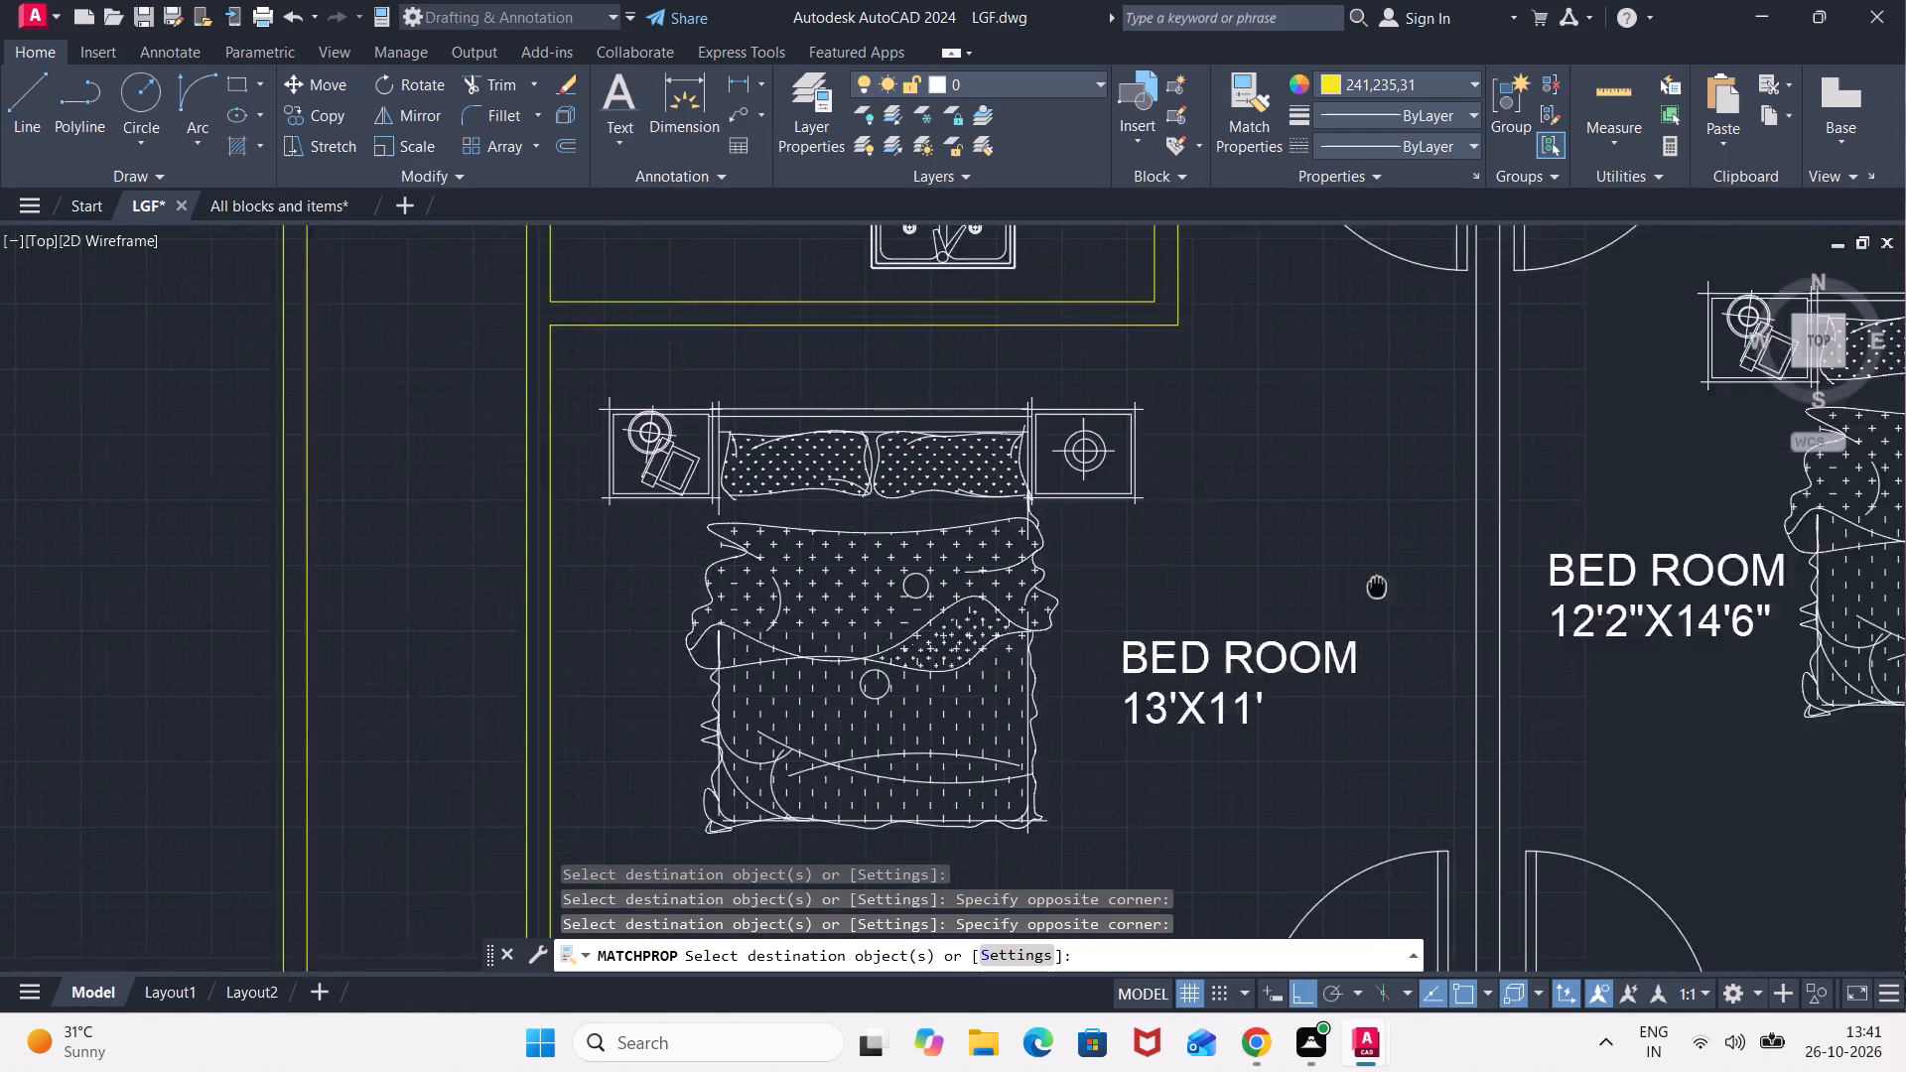
{"action": "middle_click_drag", "start_coordinate": [1315, 576], "coordinate": [1096, 537]}
{"action": "middle_click_drag", "start_coordinate": [1240, 434], "coordinate": [1220, 549]}
{"action": "left_click_drag", "start_coordinate": [1256, 496], "coordinate": [1238, 510]}
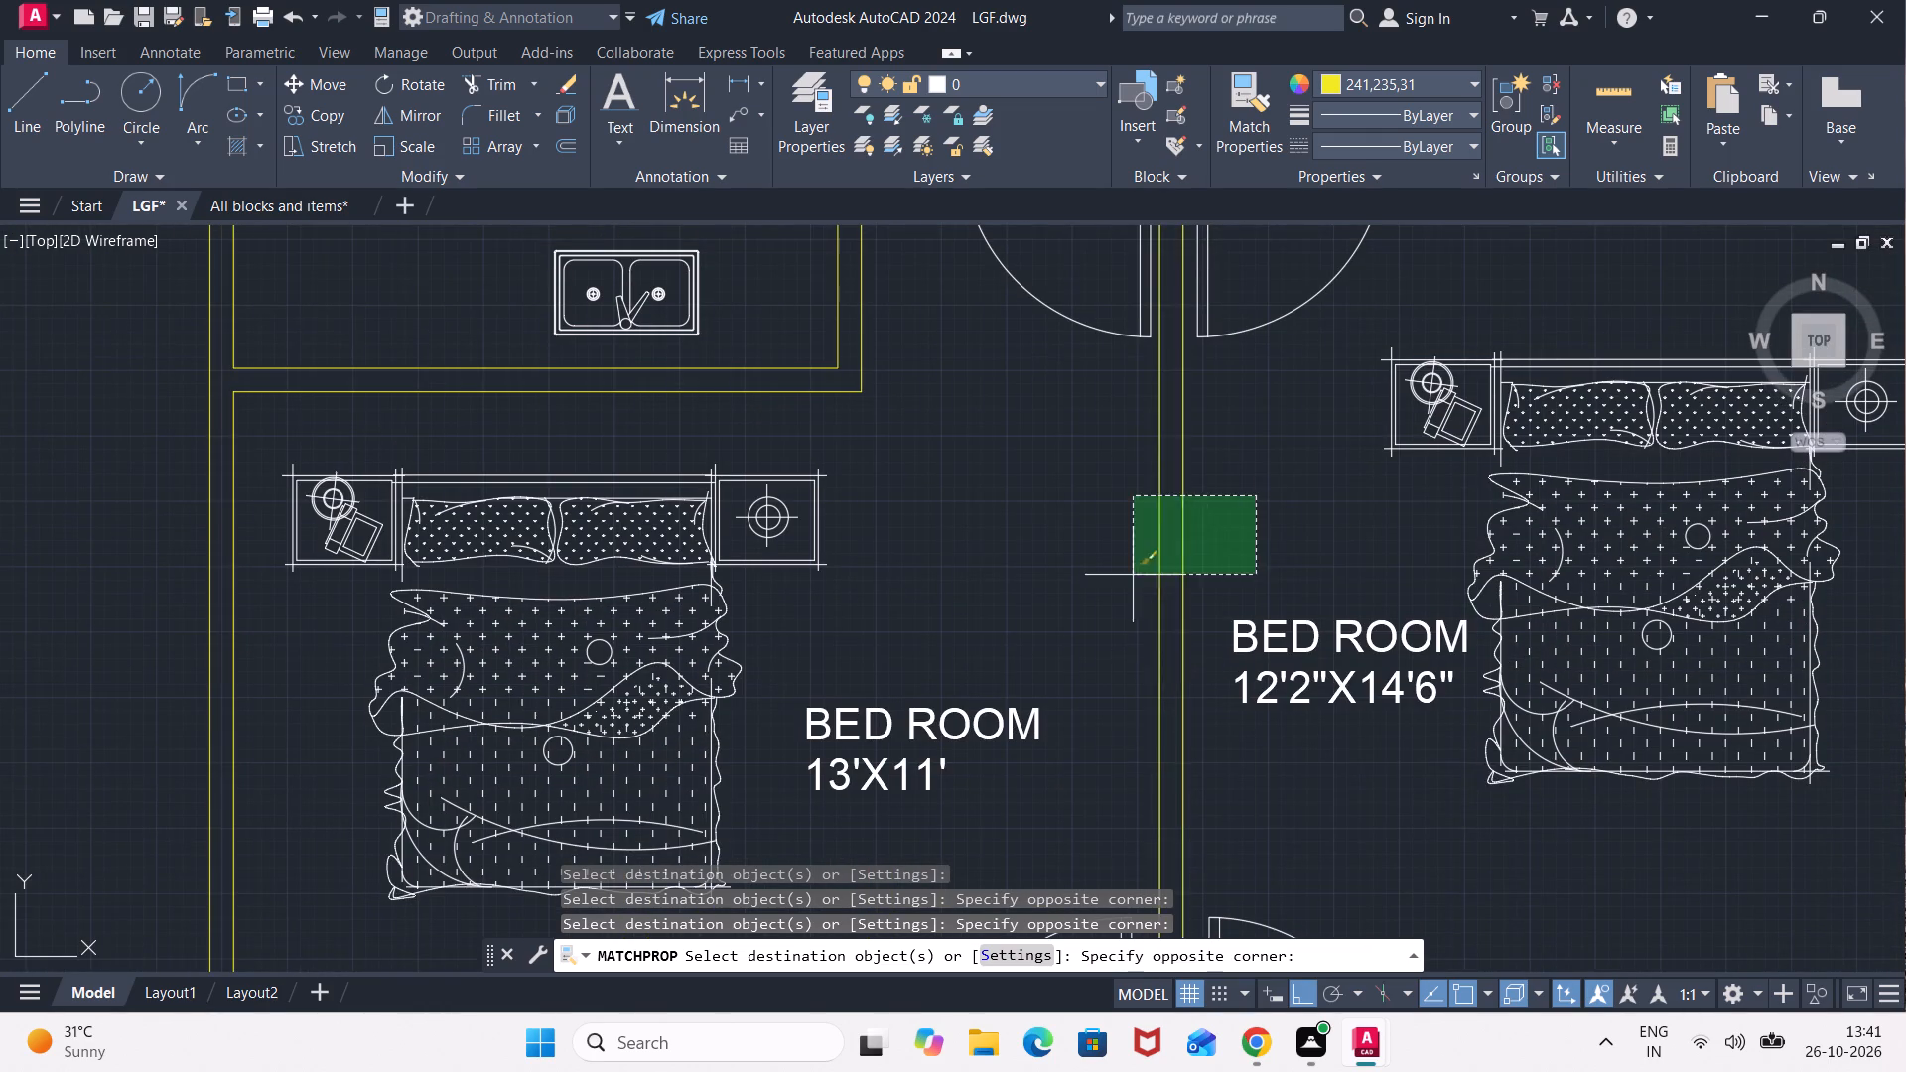
{"action": "left_click", "coordinate": [1118, 586]}
Match the yellow properties onto the walls separating both bedrooms from the LOBBY and TOILET 8'2X6', including the short stub at the toilet door.
{"action": "middle_click_drag", "start_coordinate": [1234, 809], "coordinate": [1237, 278]}
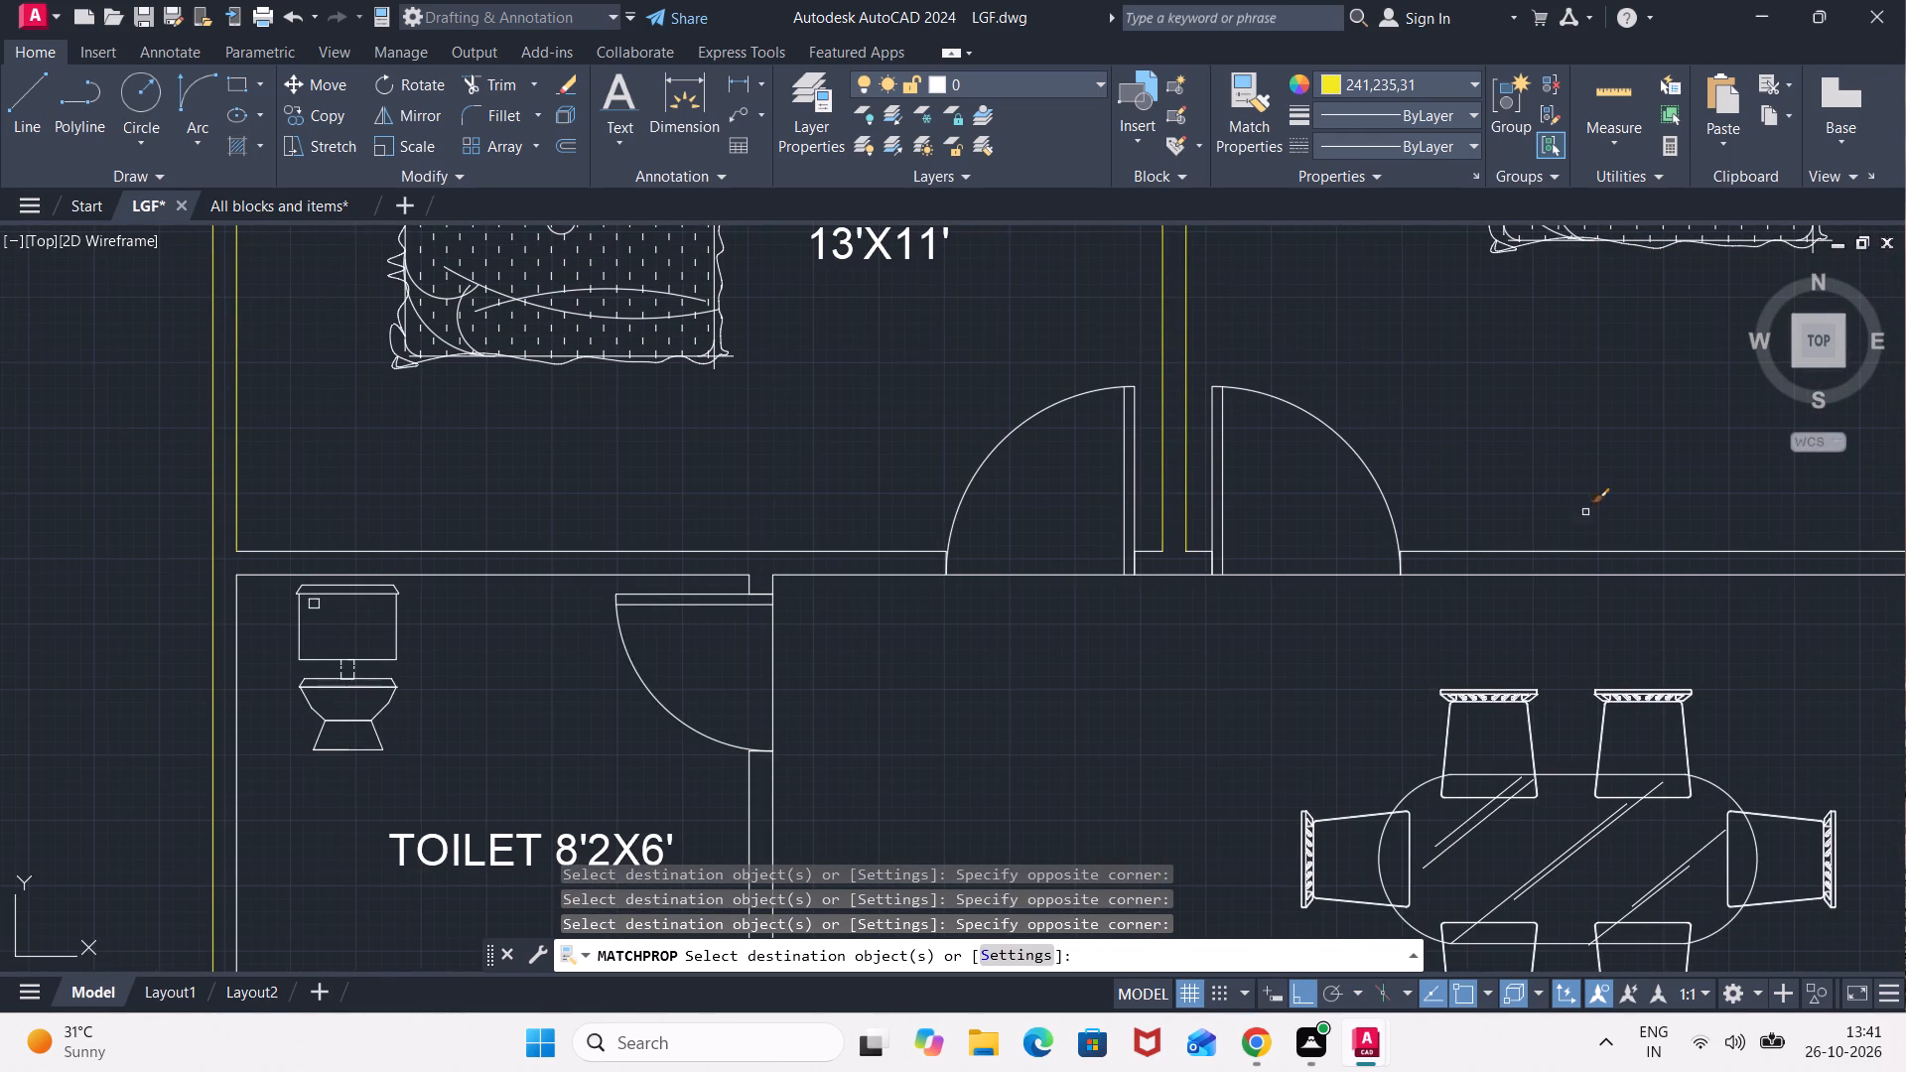
{"action": "left_click", "coordinate": [1585, 512]}
{"action": "left_click", "coordinate": [1489, 611]}
{"action": "left_click_drag", "start_coordinate": [867, 605], "coordinate": [862, 595]}
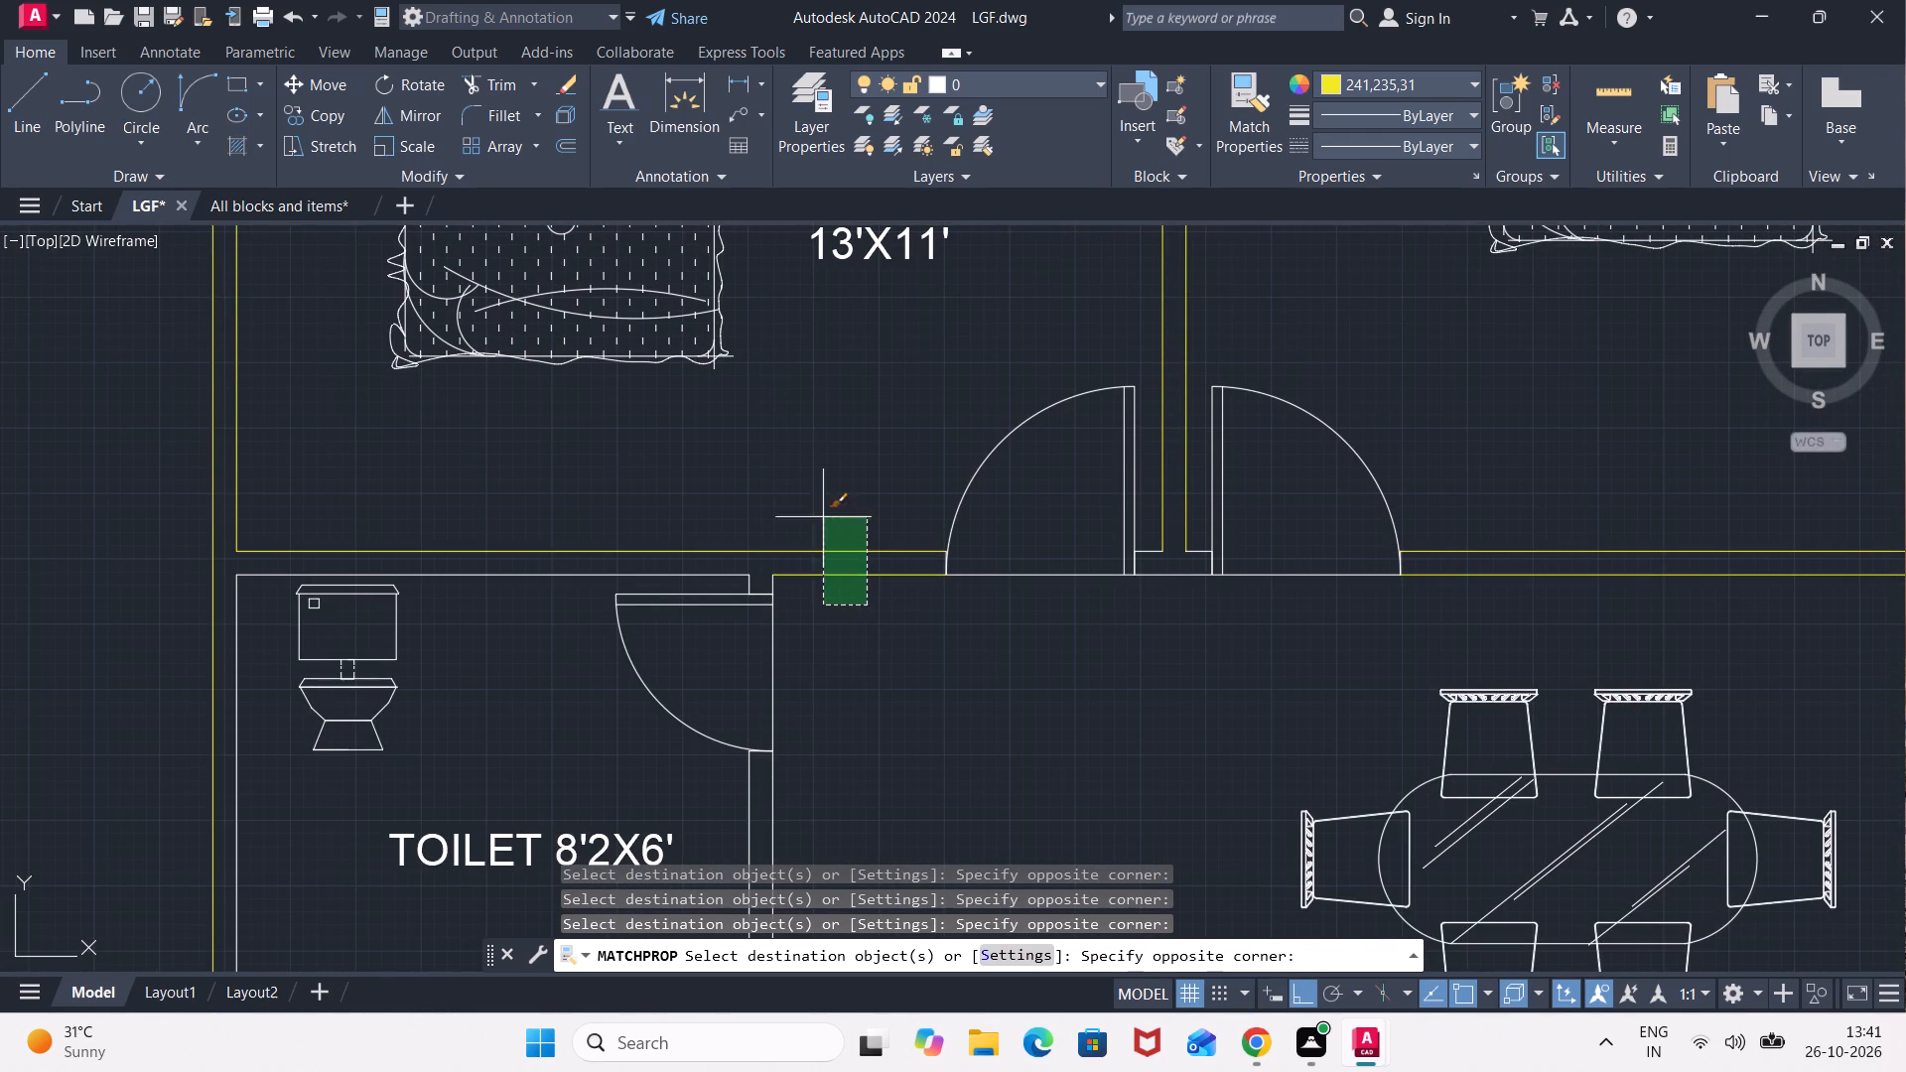
{"action": "left_click", "coordinate": [822, 514]}
{"action": "left_click", "coordinate": [774, 582]}
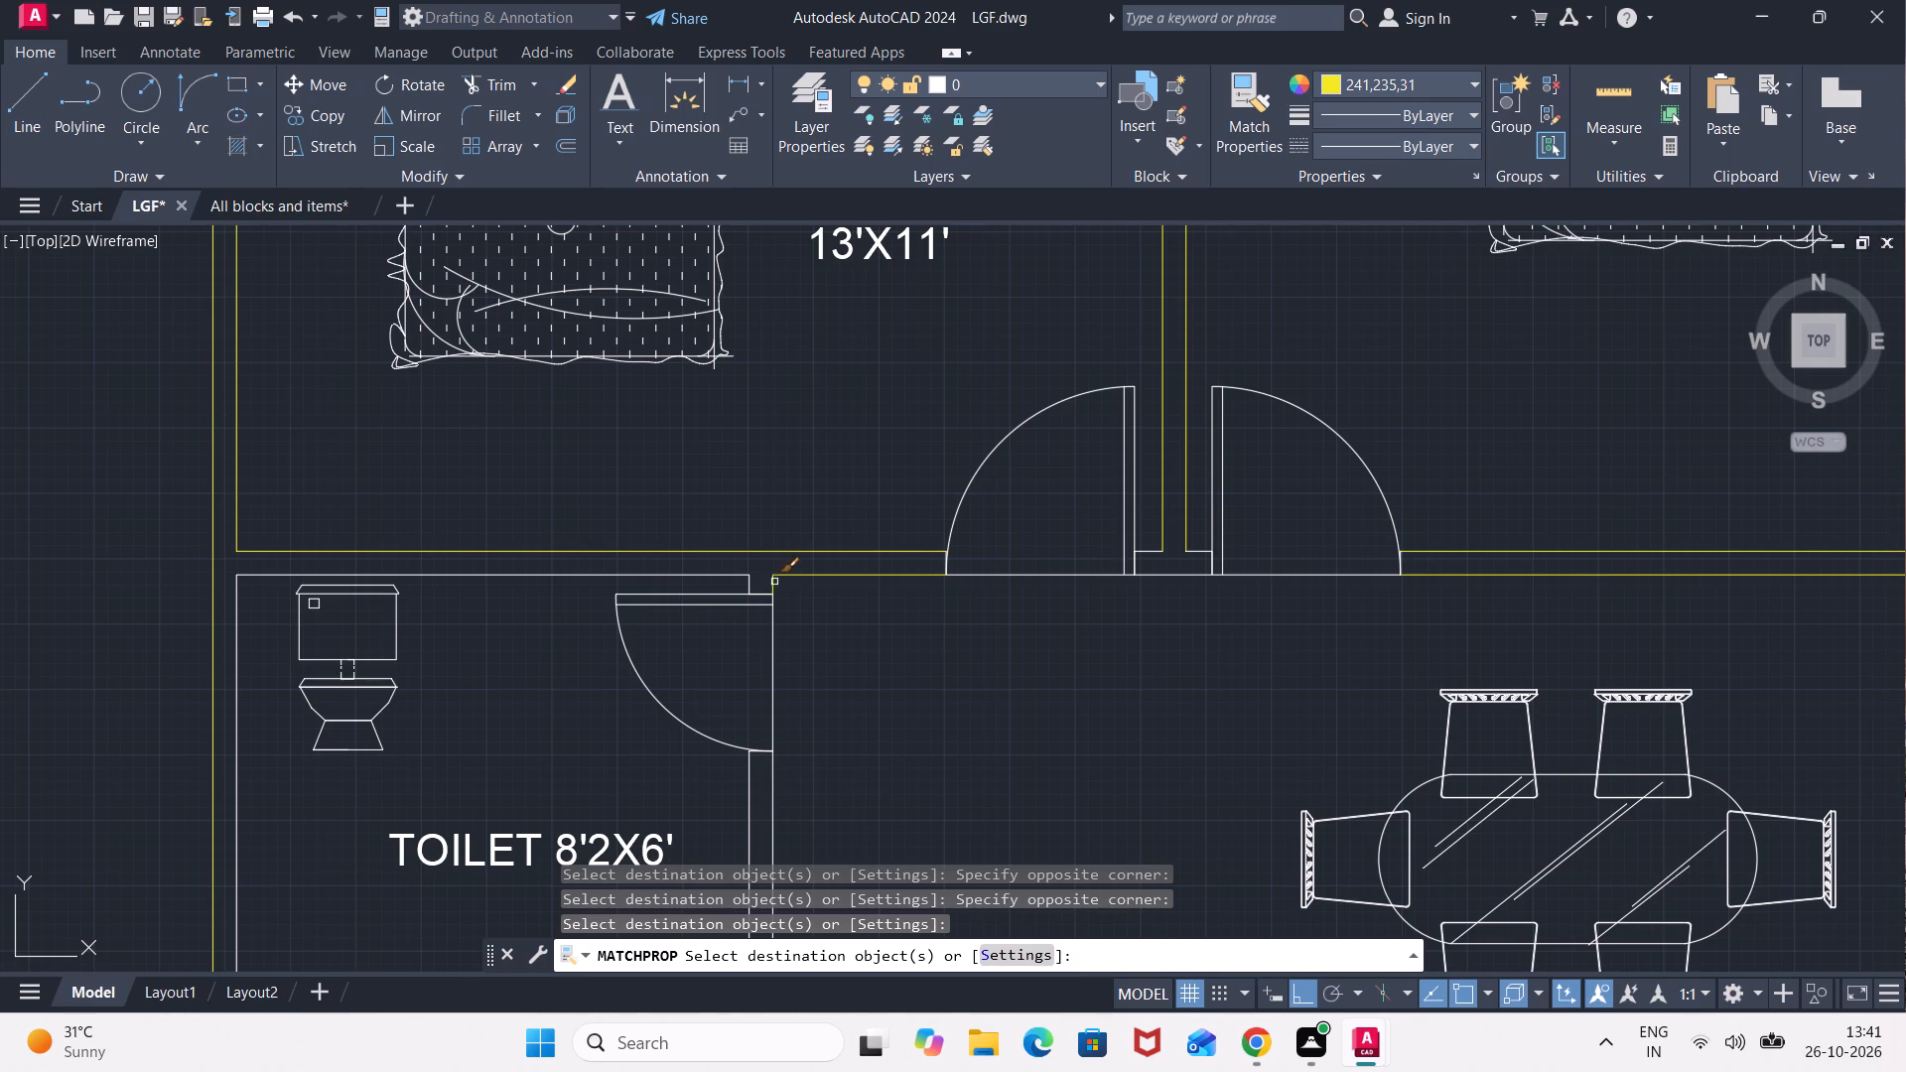
{"action": "left_click", "coordinate": [742, 577]}
{"action": "left_click", "coordinate": [748, 580]}
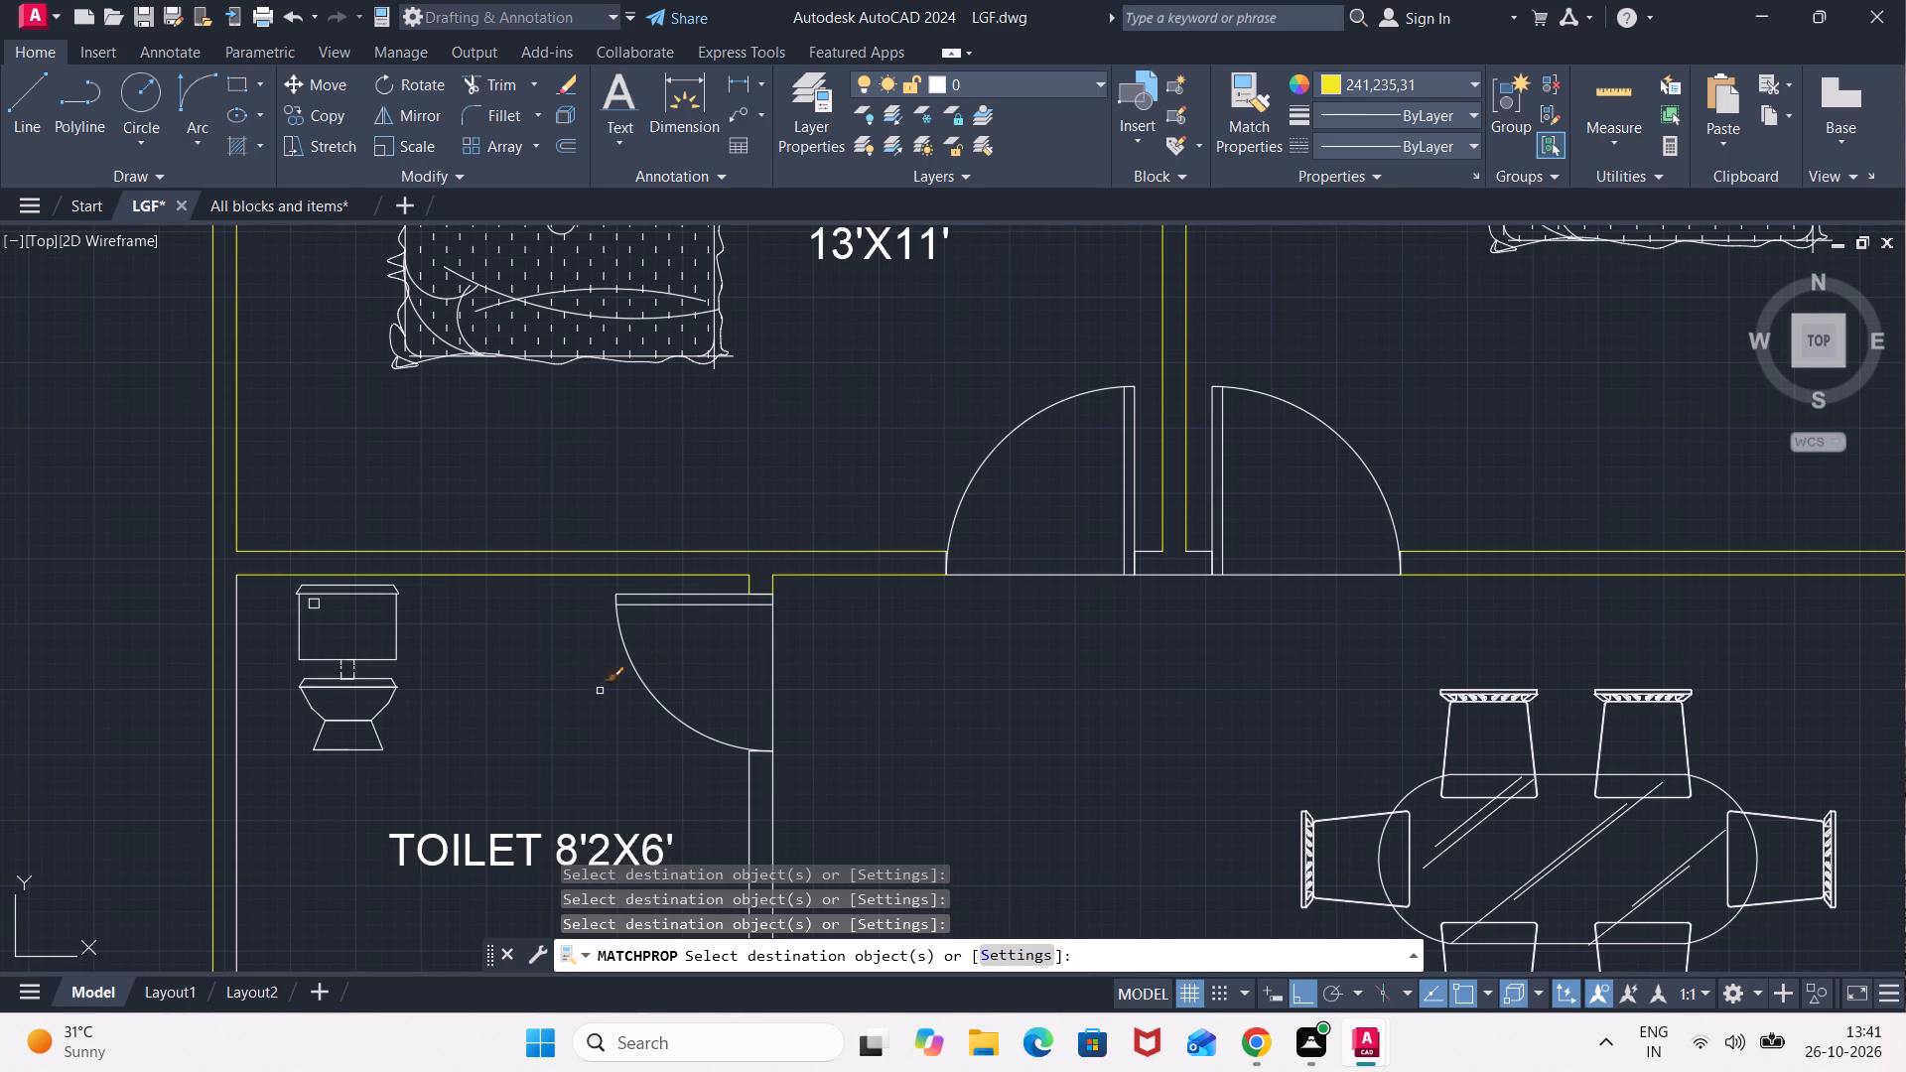
Match the yellow properties onto TOILET 8'2X6's passage-side, stair-side and lobby-side walls, including the wall end below its door.
{"action": "middle_click_drag", "start_coordinate": [545, 734], "coordinate": [1115, 398]}
{"action": "left_click", "coordinate": [846, 516]}
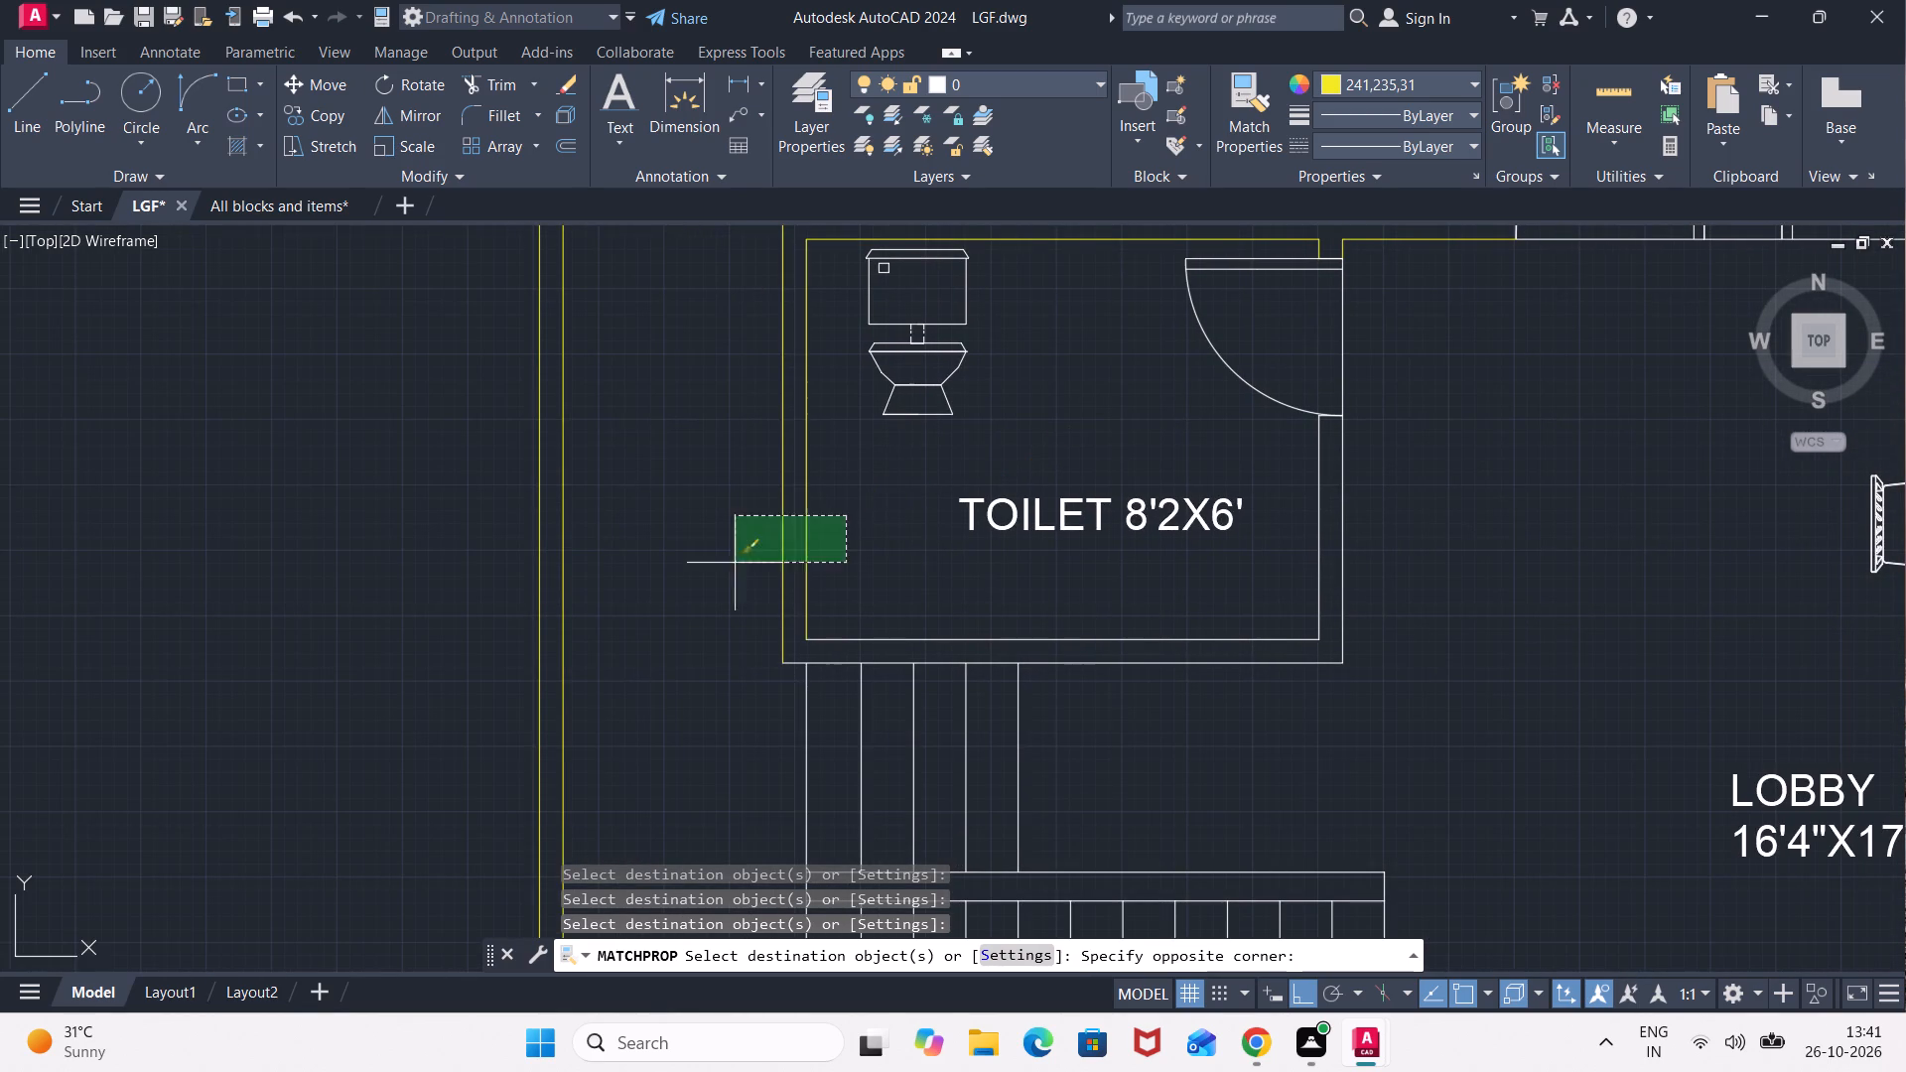
{"action": "left_click", "coordinate": [713, 570]}
{"action": "left_click", "coordinate": [852, 619]}
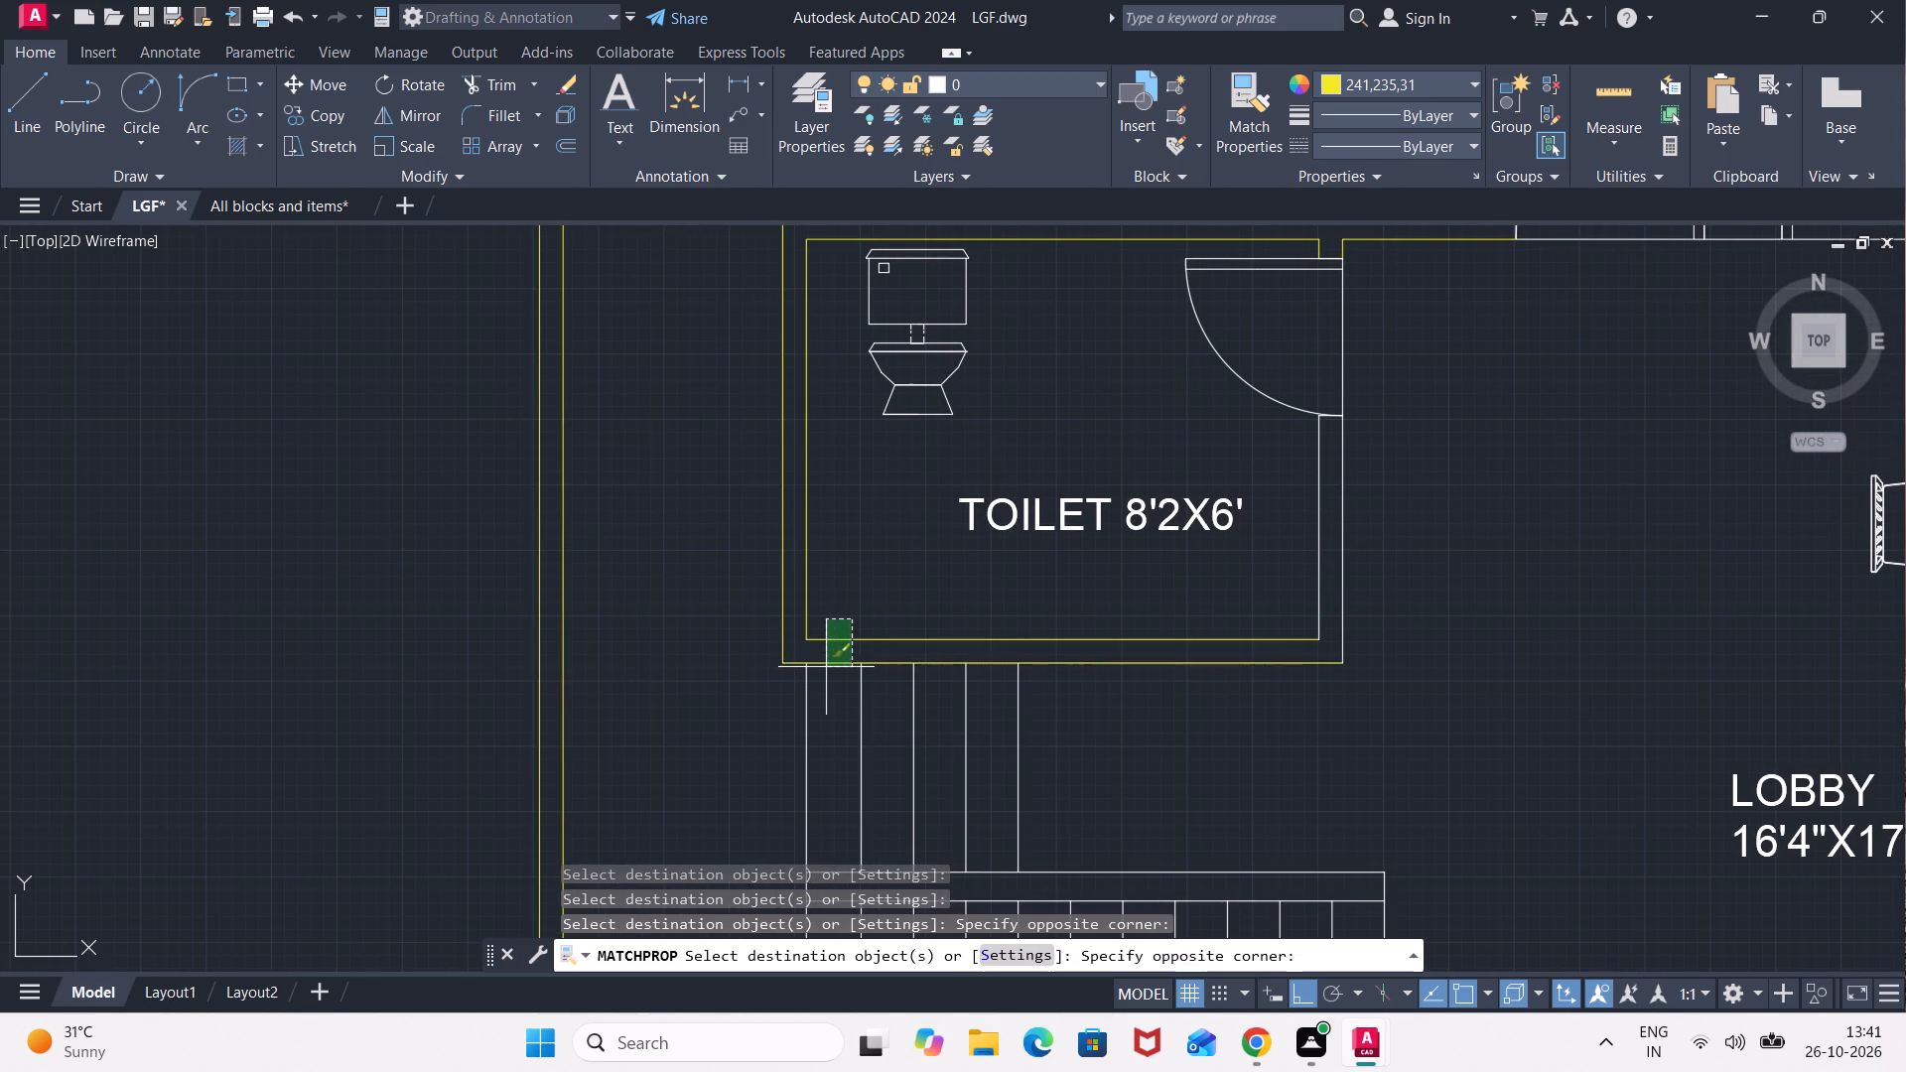
{"action": "left_click", "coordinate": [828, 664]}
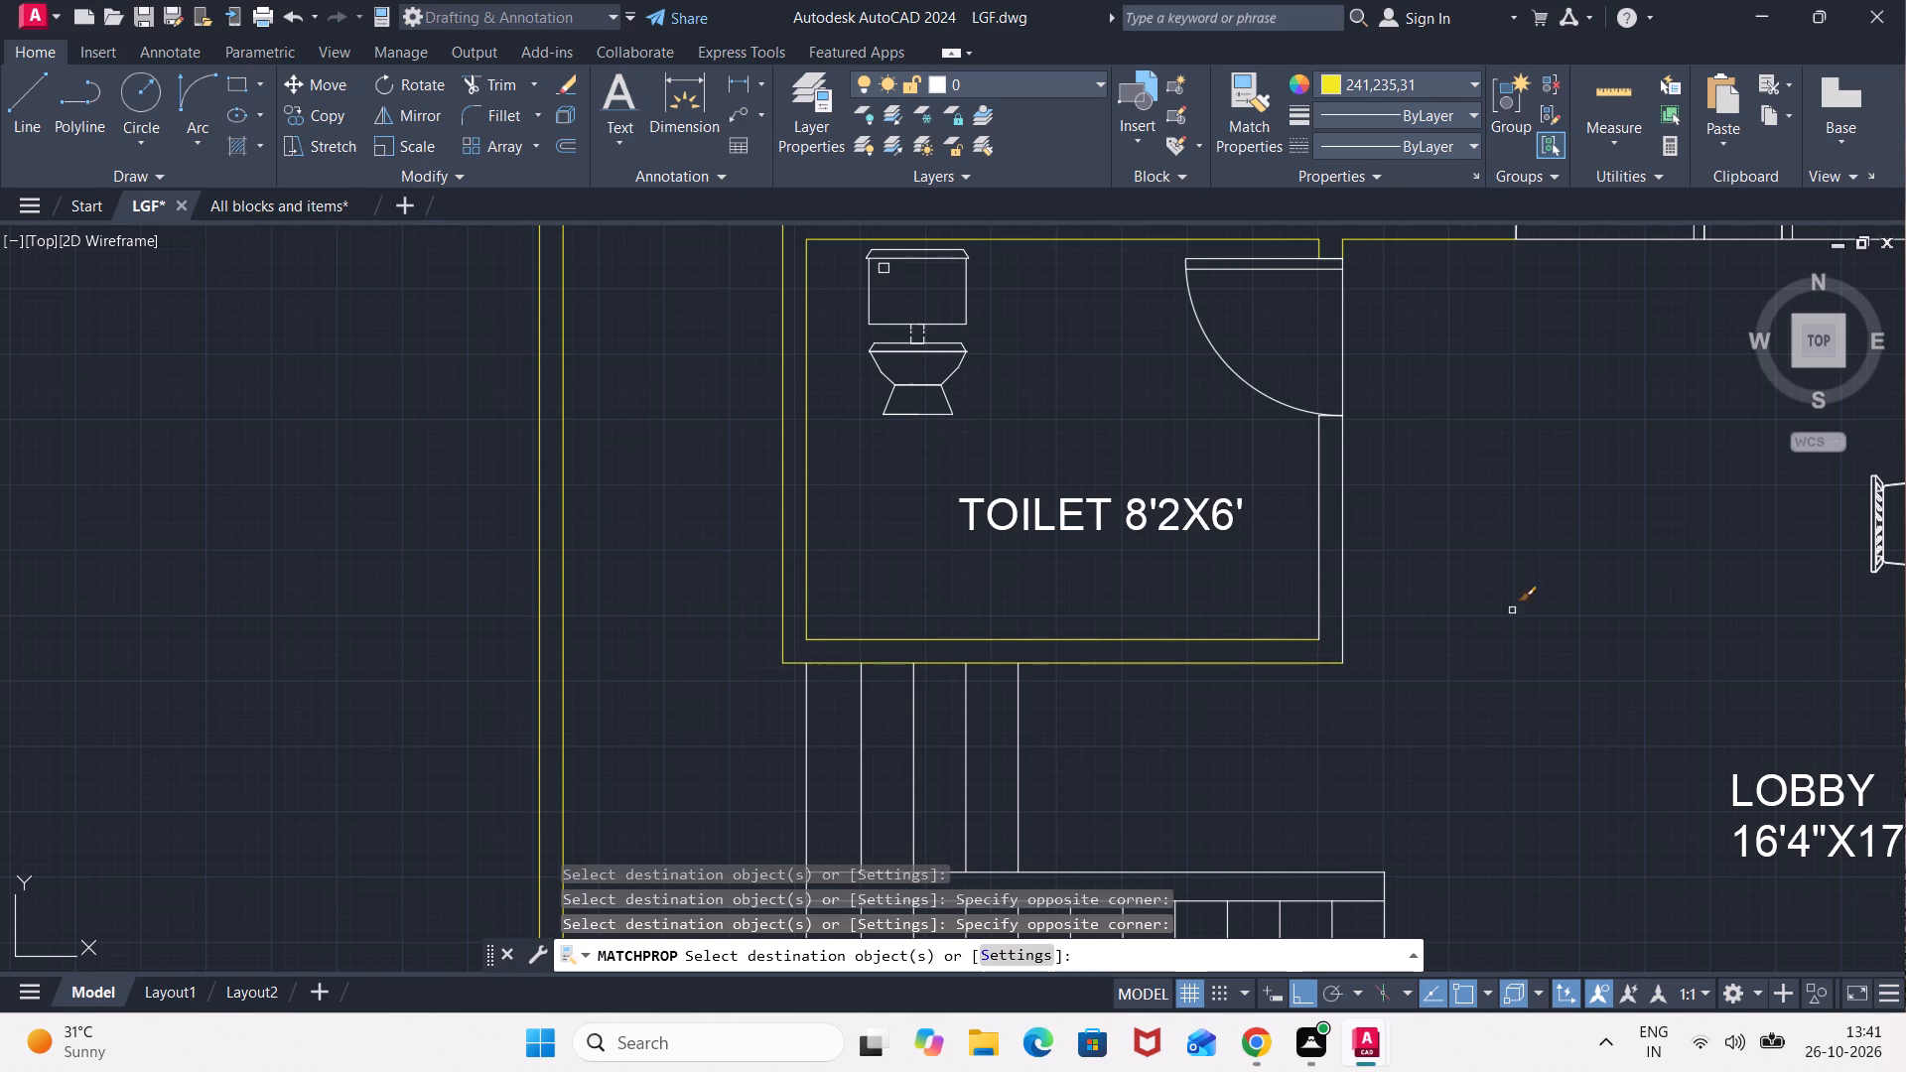
{"action": "left_click", "coordinate": [1415, 517]}
{"action": "left_click", "coordinate": [1293, 571]}
{"action": "middle_click_drag", "start_coordinate": [1326, 440], "coordinate": [1317, 599]}
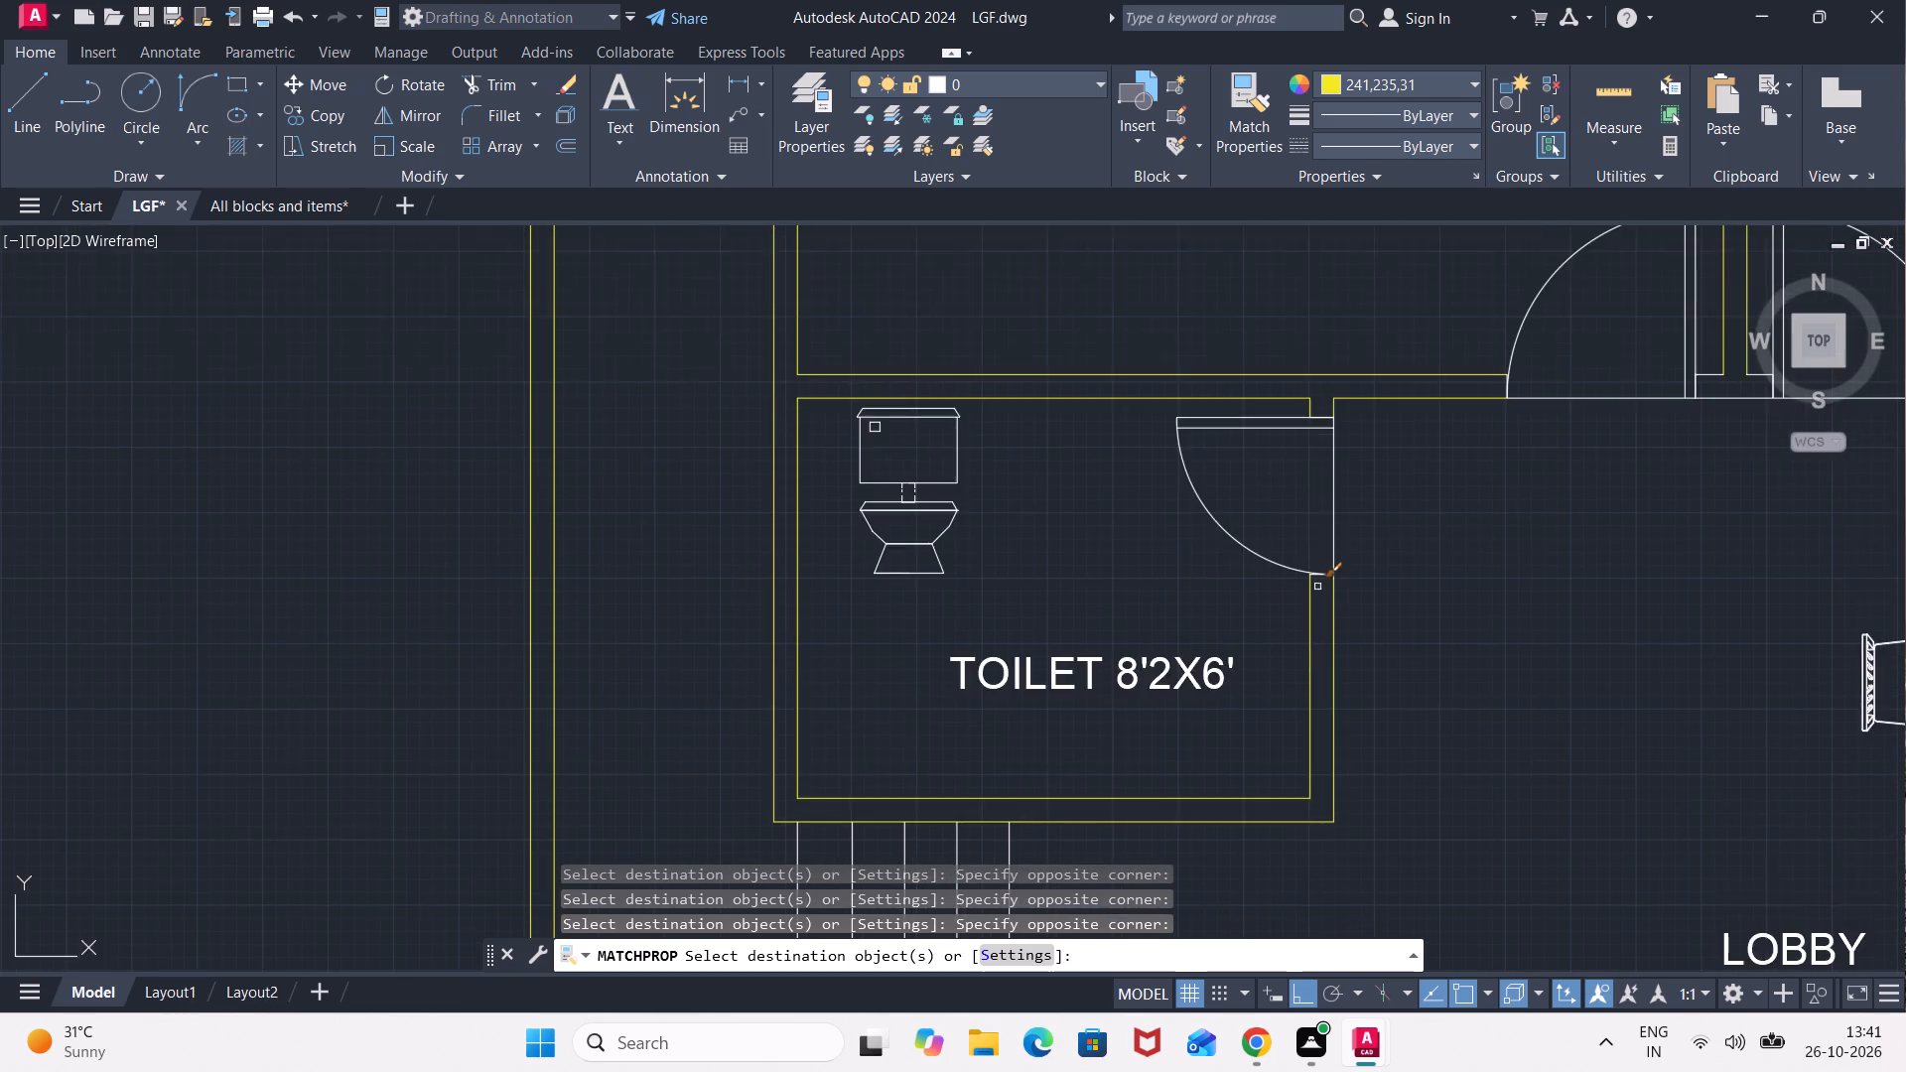
{"action": "scroll", "coordinate": [1317, 580], "scroll_direction": "up", "scroll_amount": 3}
{"action": "left_click", "coordinate": [1292, 561]}
{"action": "scroll", "coordinate": [1501, 504], "scroll_direction": "down", "scroll_amount": 3}
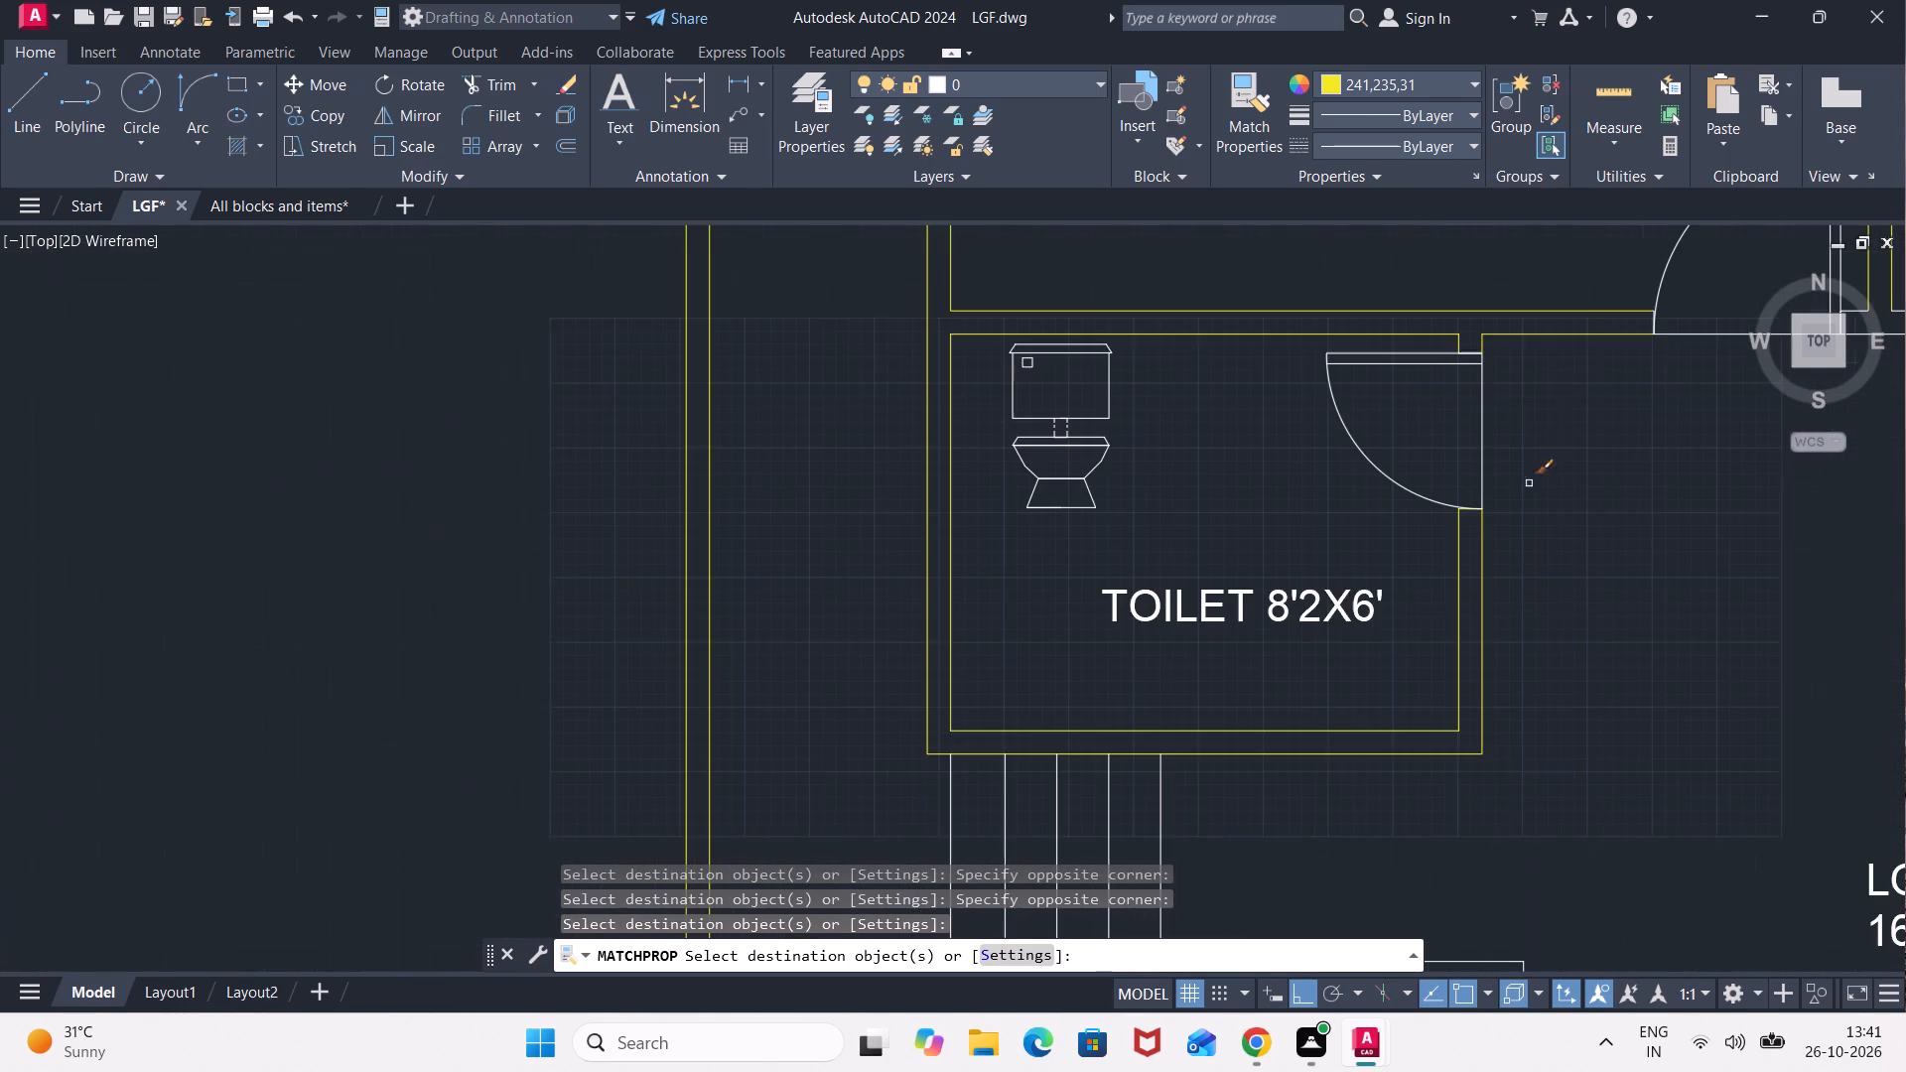
Match the yellow properties onto the wall end at the swing side of the 13'X11' BED ROOM door.
{"action": "middle_click_drag", "start_coordinate": [1556, 408], "coordinate": [1278, 486]}
{"action": "scroll", "coordinate": [1397, 410], "scroll_direction": "up", "scroll_amount": 1}
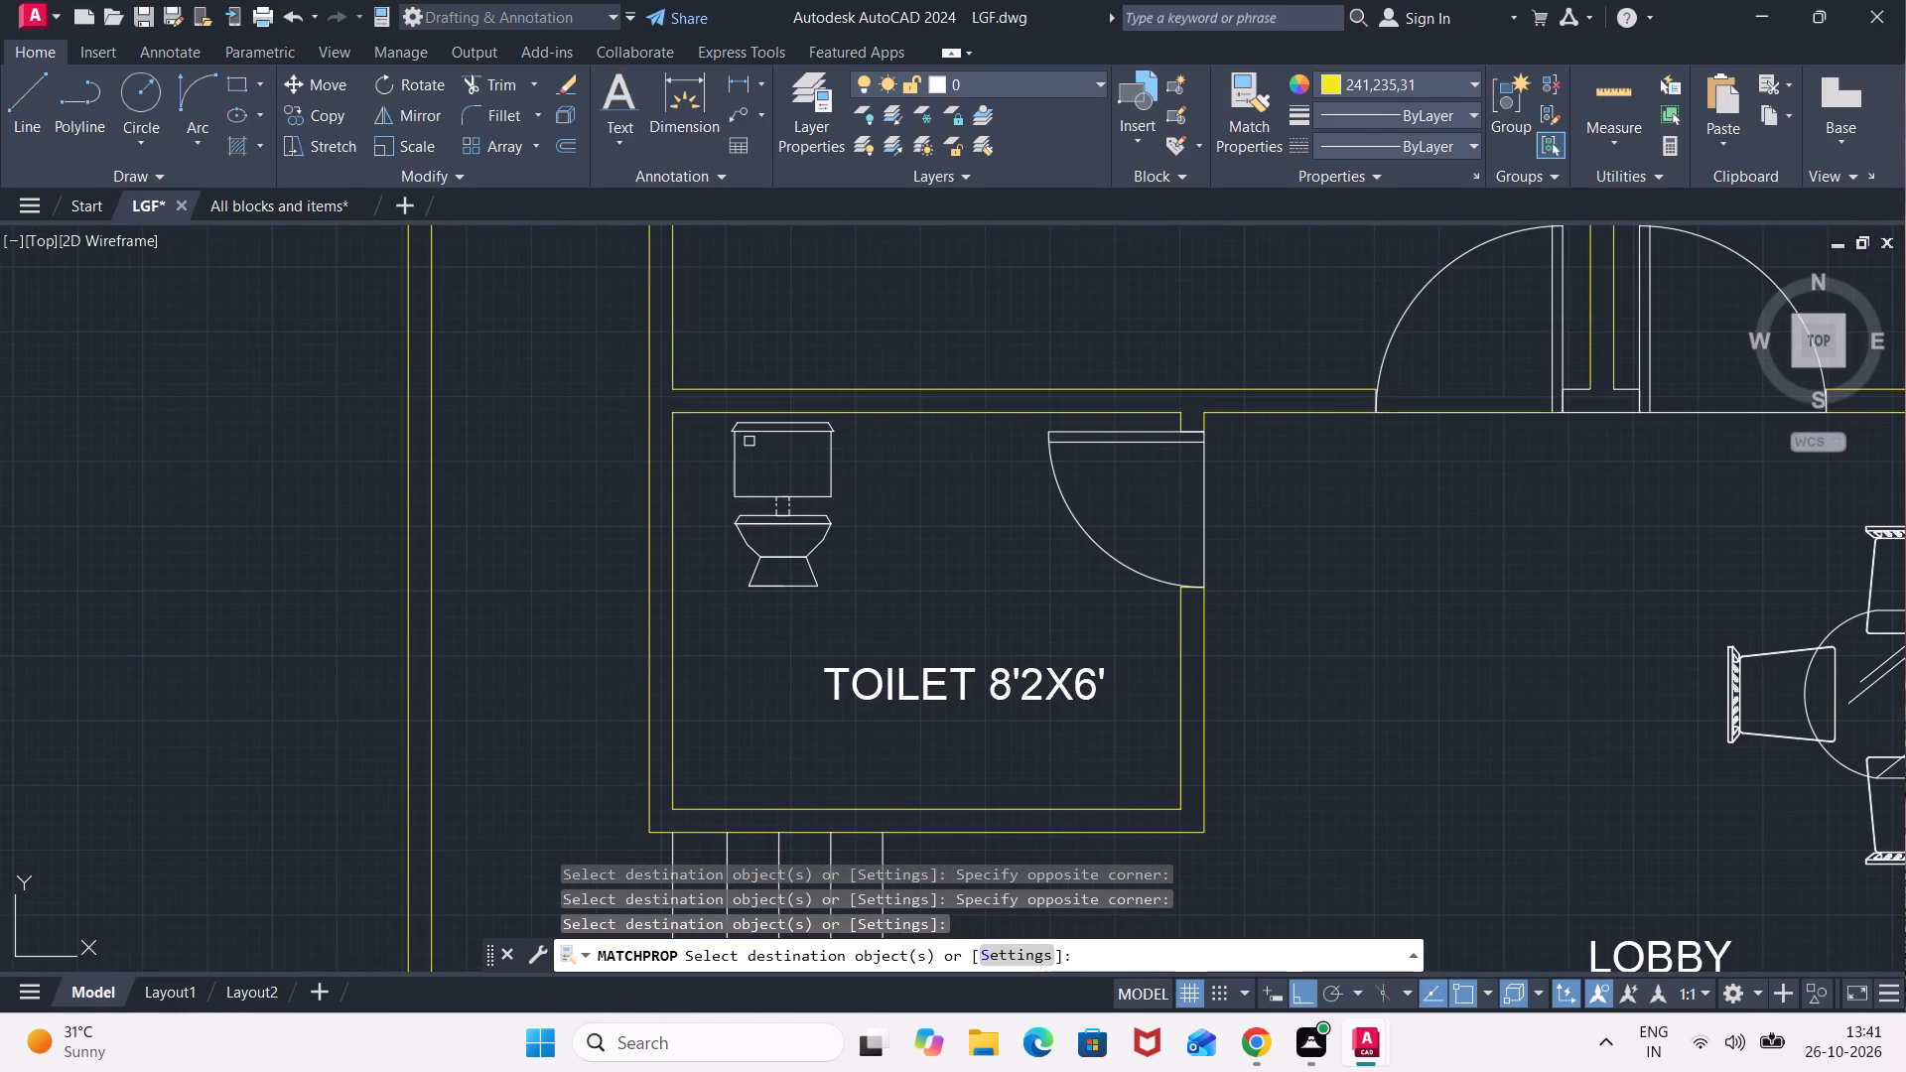
{"action": "scroll", "coordinate": [1395, 410], "scroll_direction": "up", "scroll_amount": 2}
{"action": "scroll", "coordinate": [1312, 335], "scroll_direction": "up", "scroll_amount": 2}
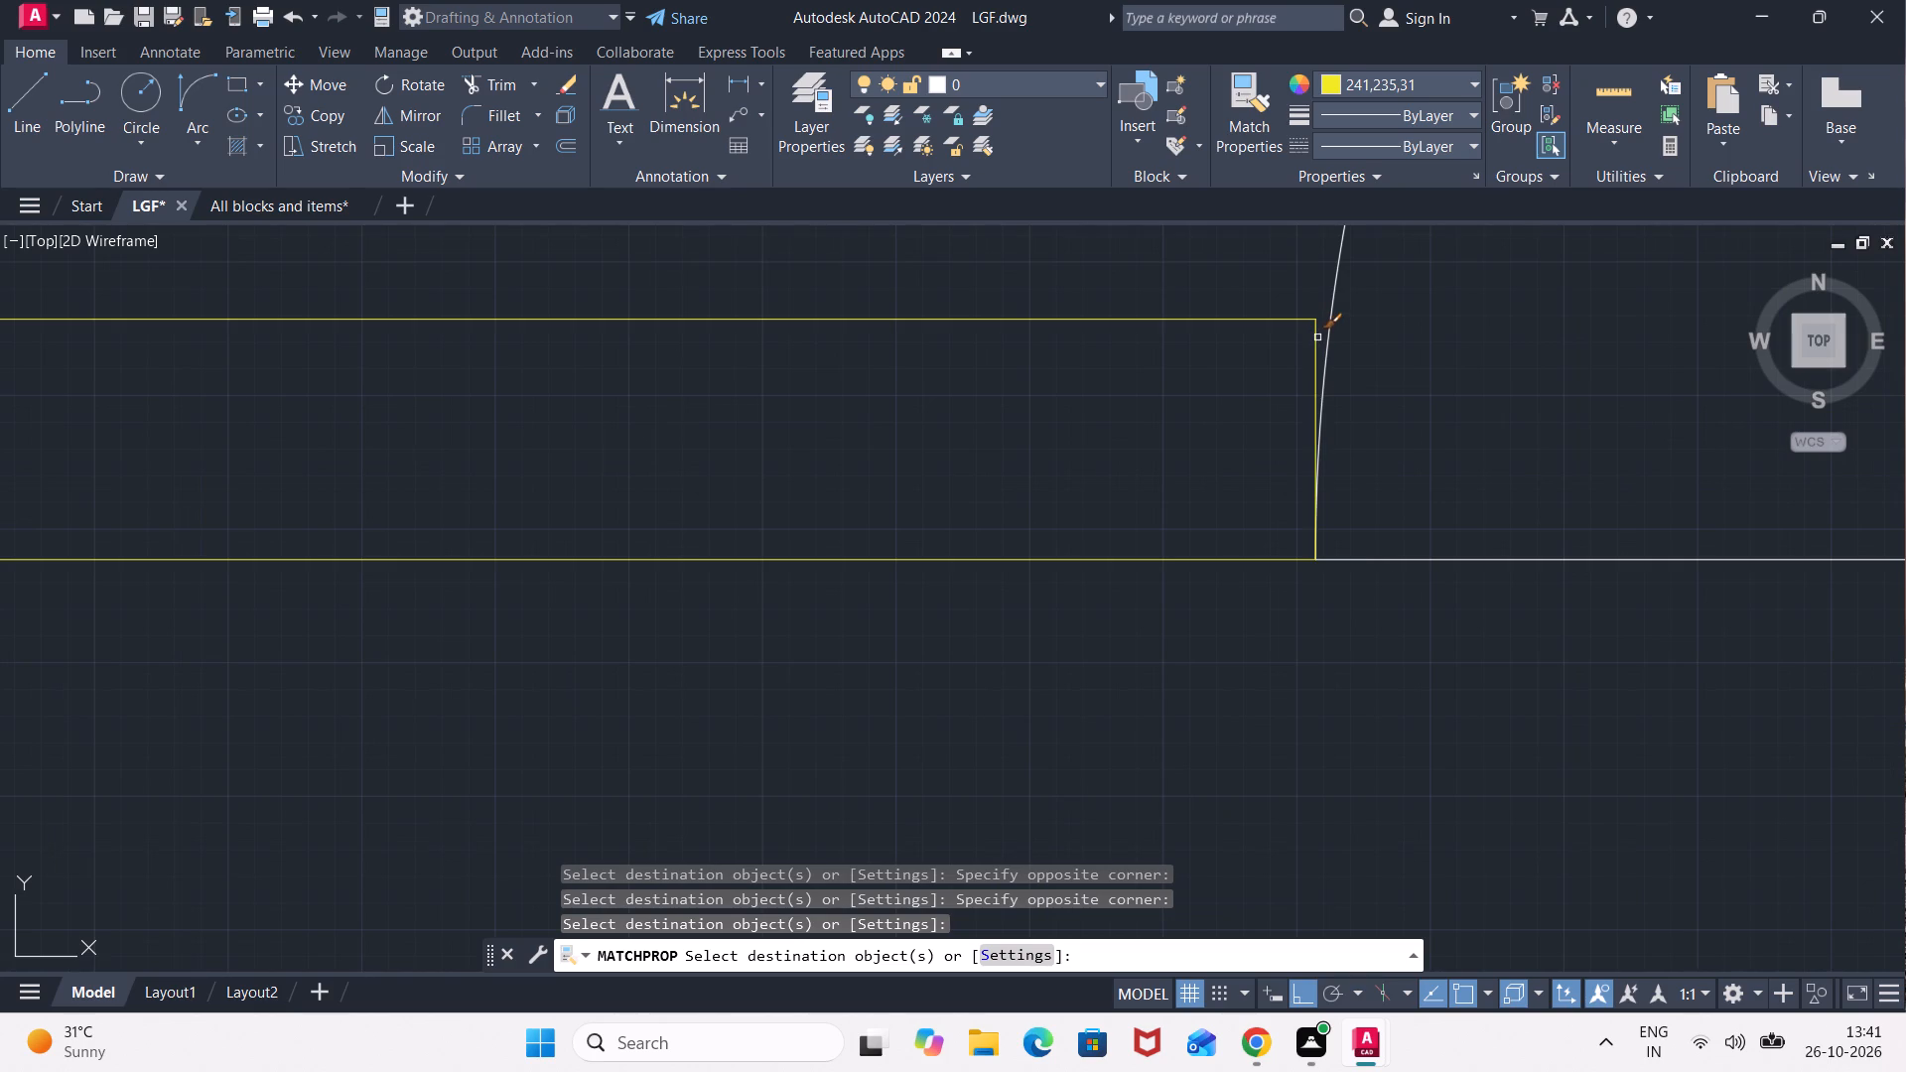
{"action": "left_click", "coordinate": [1317, 336]}
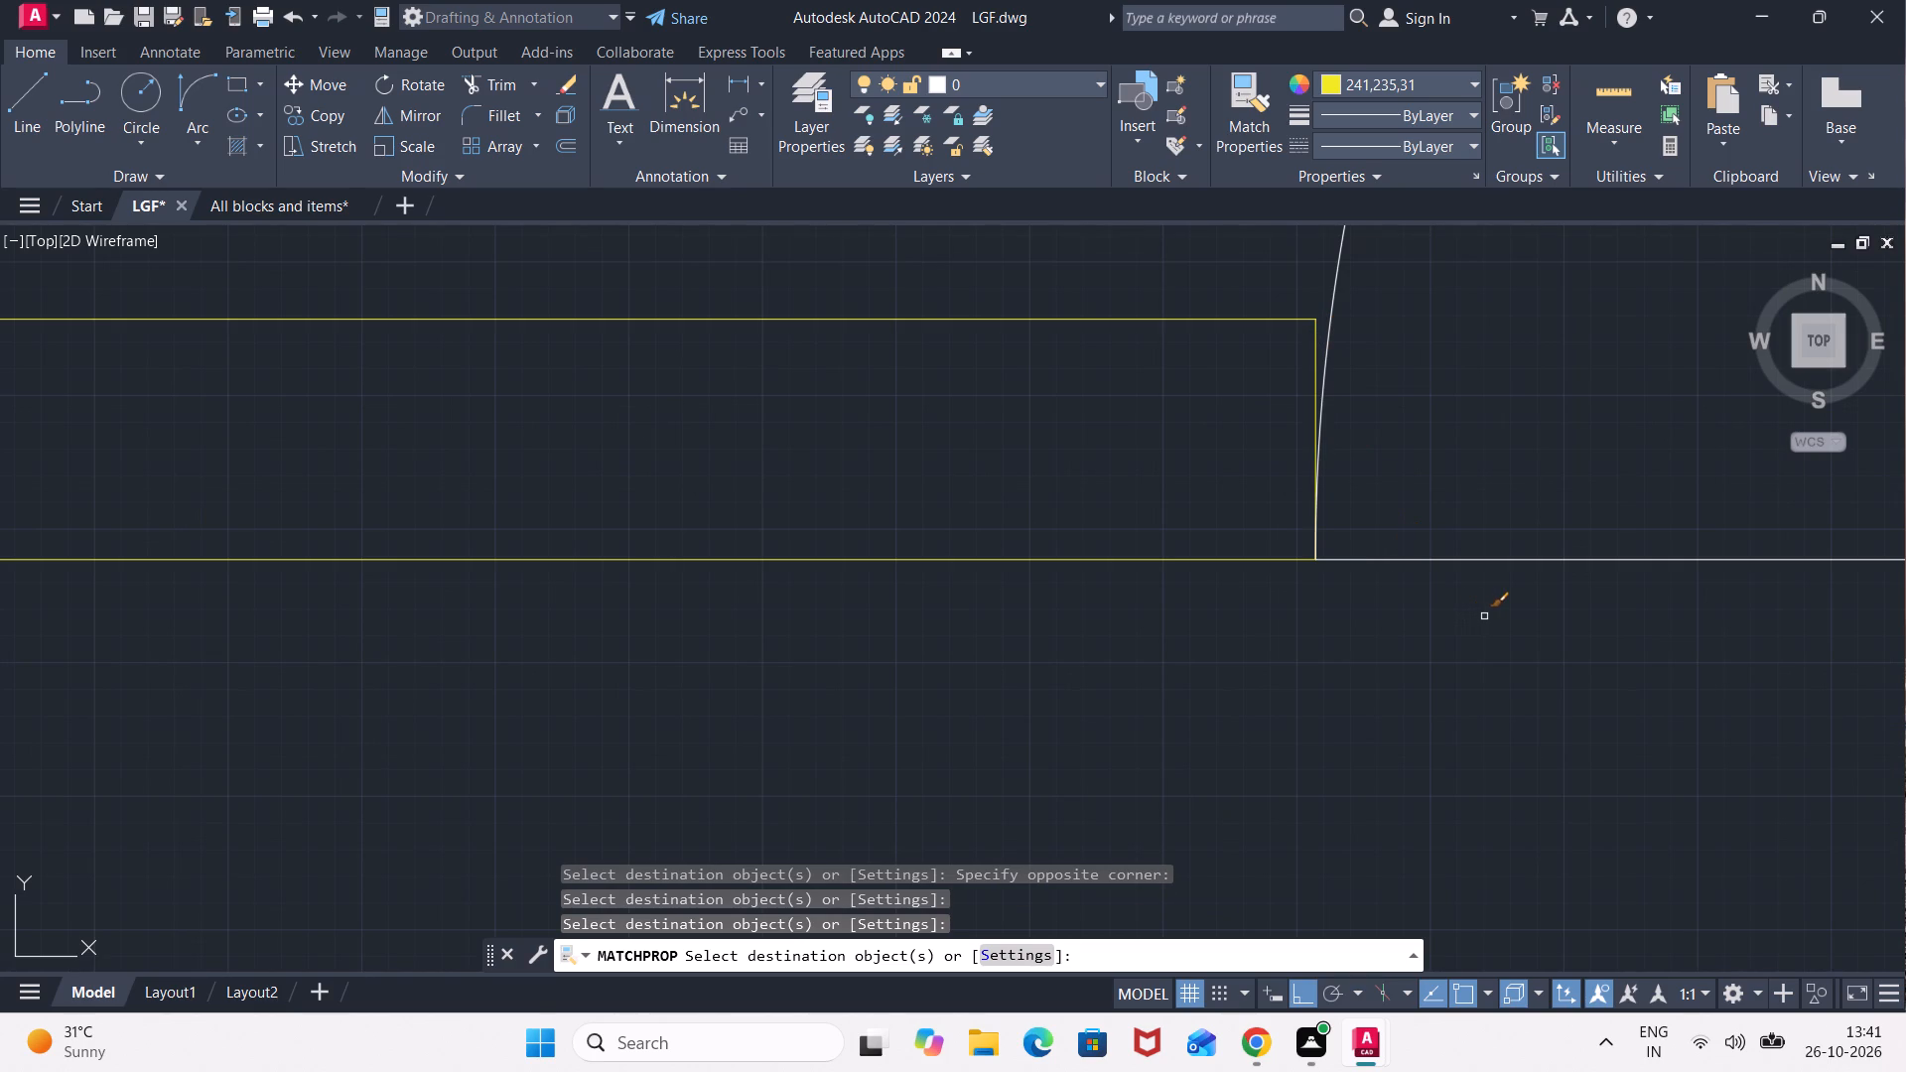
Match the yellow properties onto the short wall lines between the two BED ROOM doors at the LOBBY.
{"action": "scroll", "coordinate": [1484, 616], "scroll_direction": "down", "scroll_amount": 6}
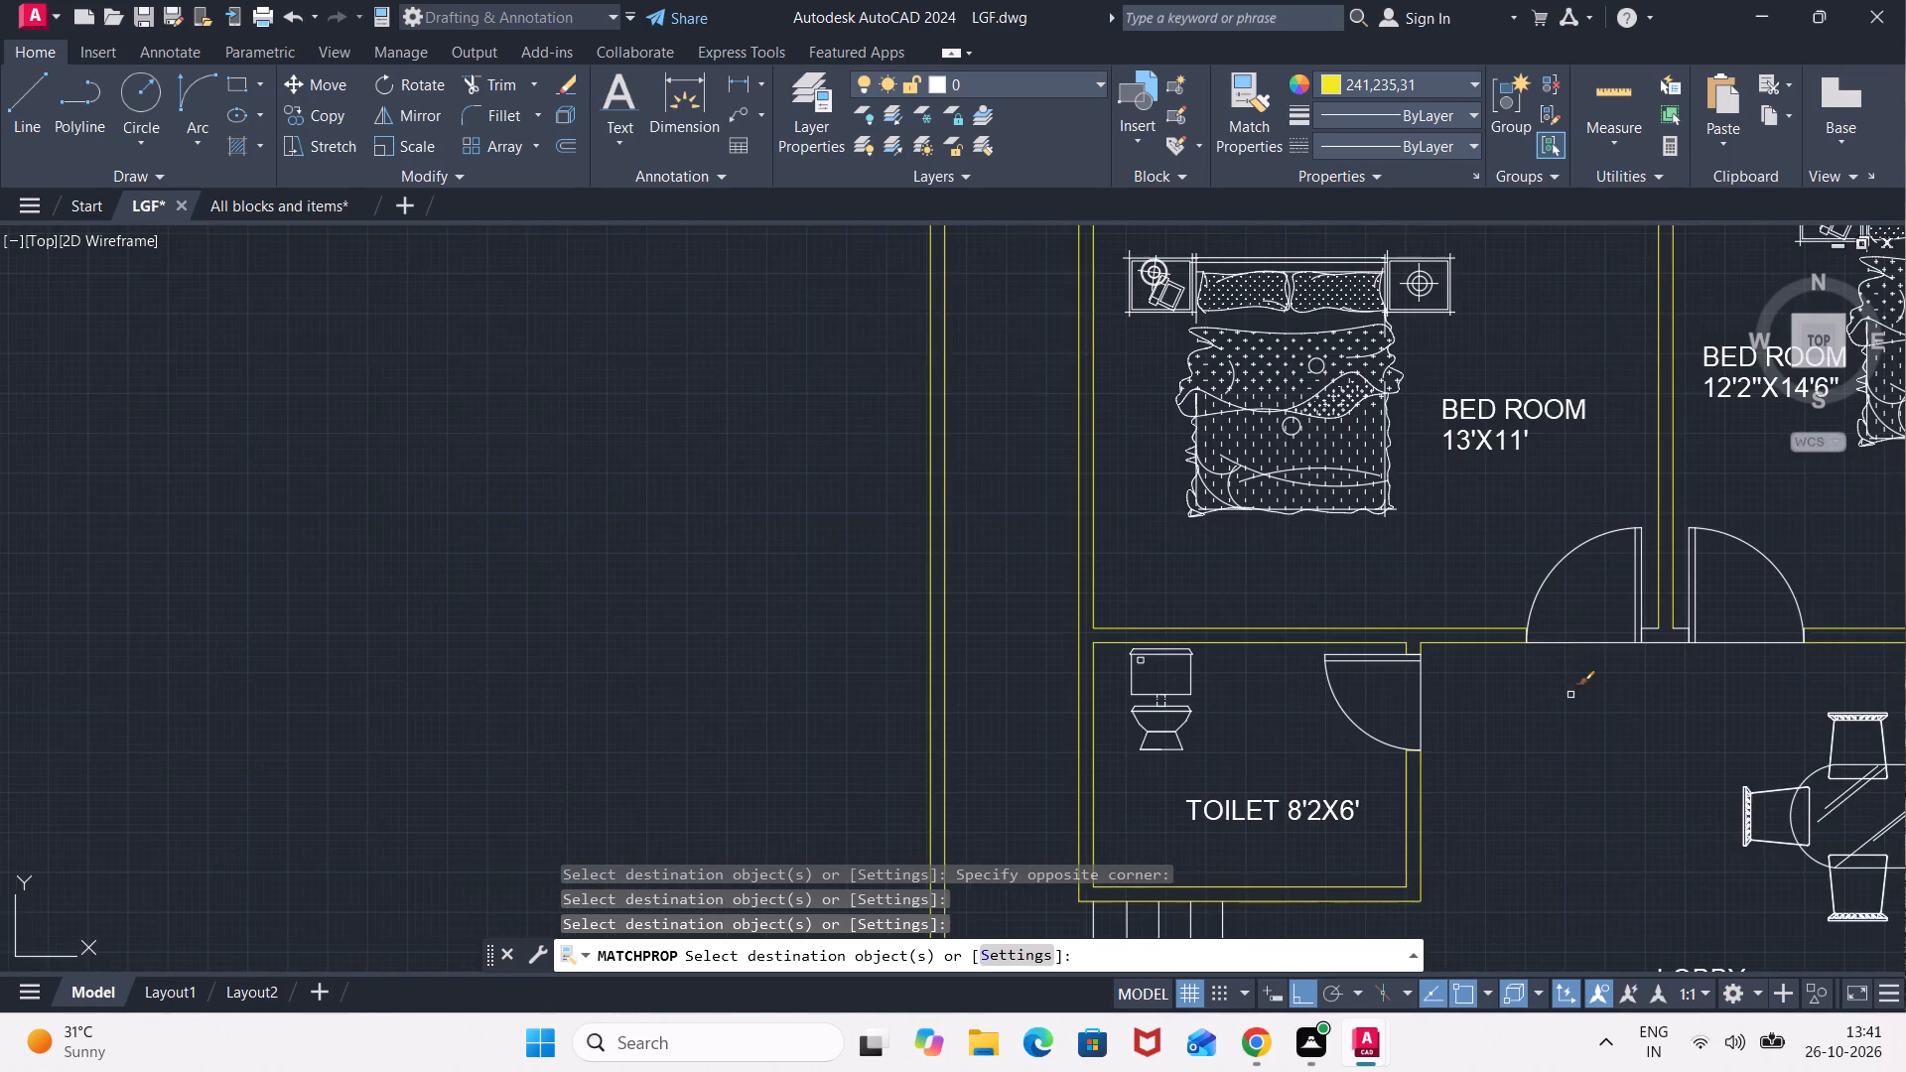
{"action": "middle_click_drag", "start_coordinate": [1578, 715], "coordinate": [1241, 404]}
{"action": "scroll", "coordinate": [1327, 335], "scroll_direction": "up", "scroll_amount": 3}
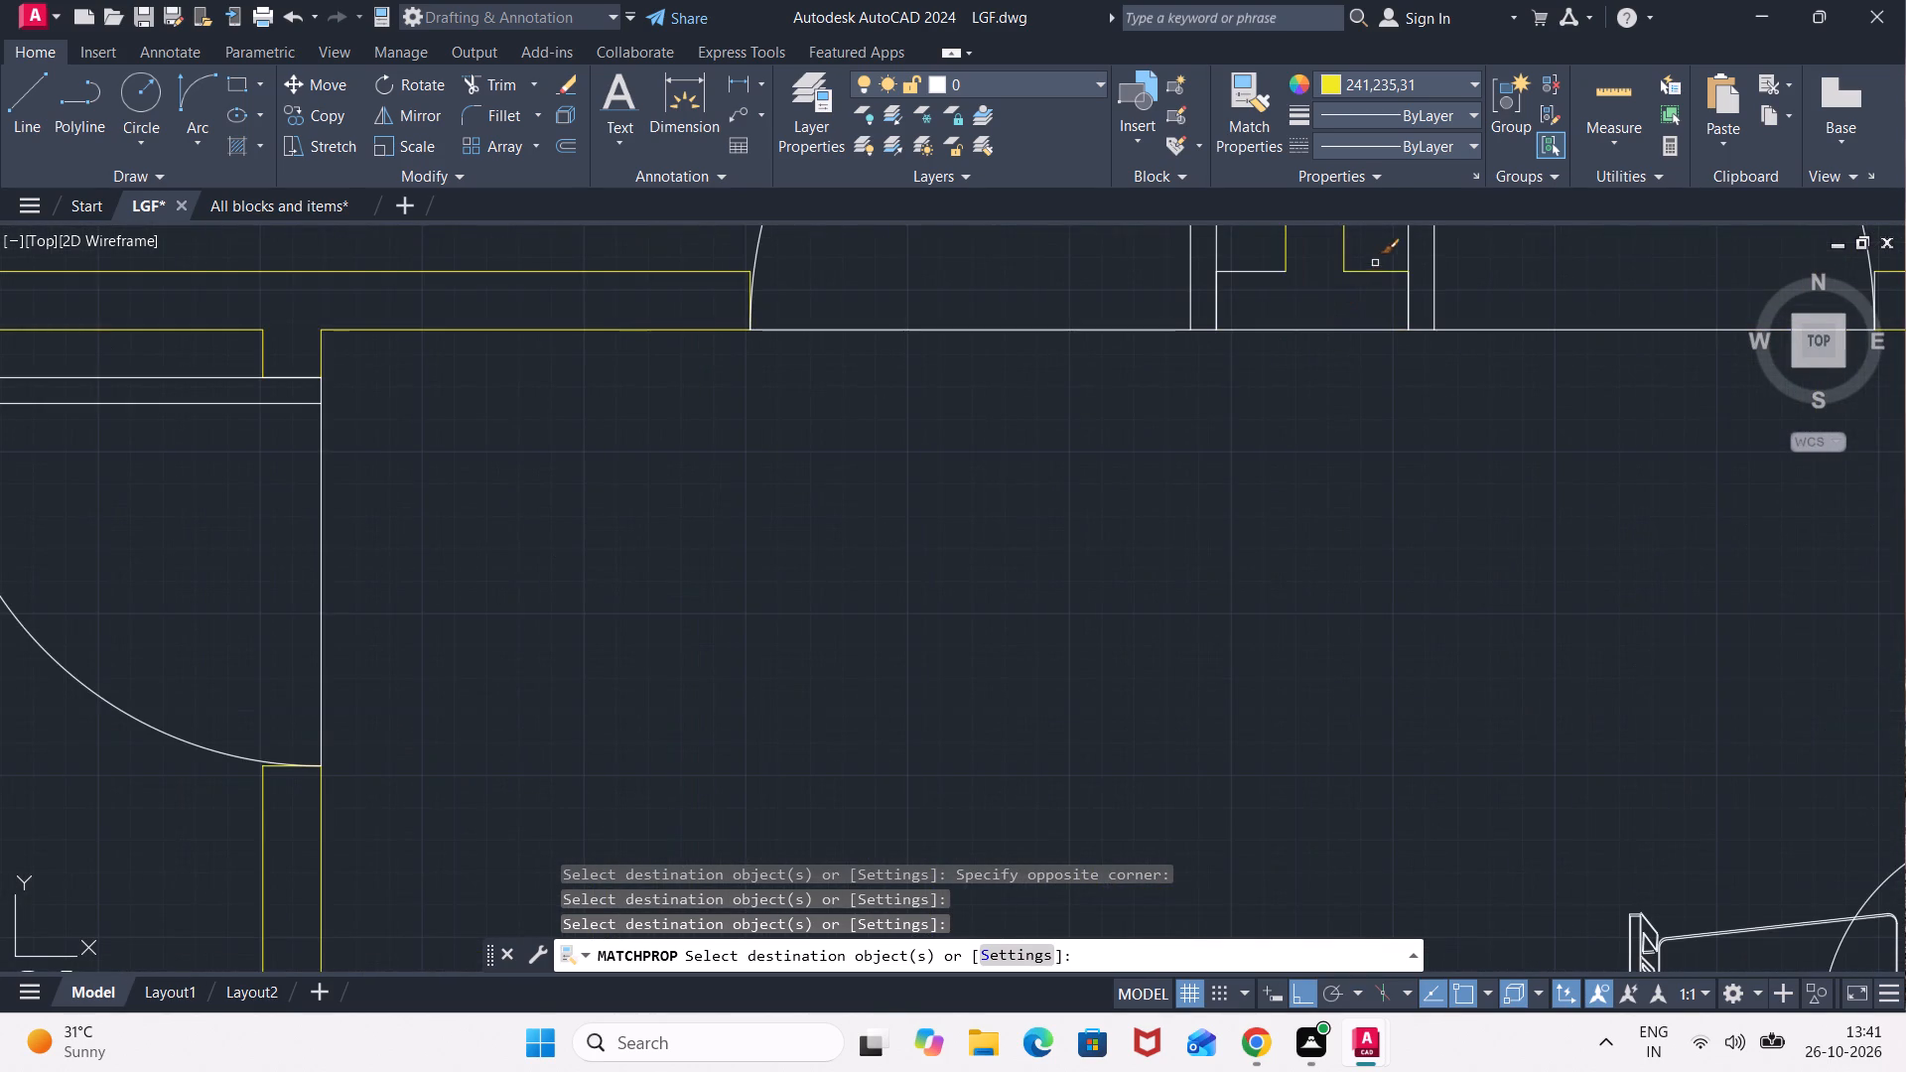
{"action": "left_click", "coordinate": [1378, 260]}
{"action": "left_click", "coordinate": [1346, 355]}
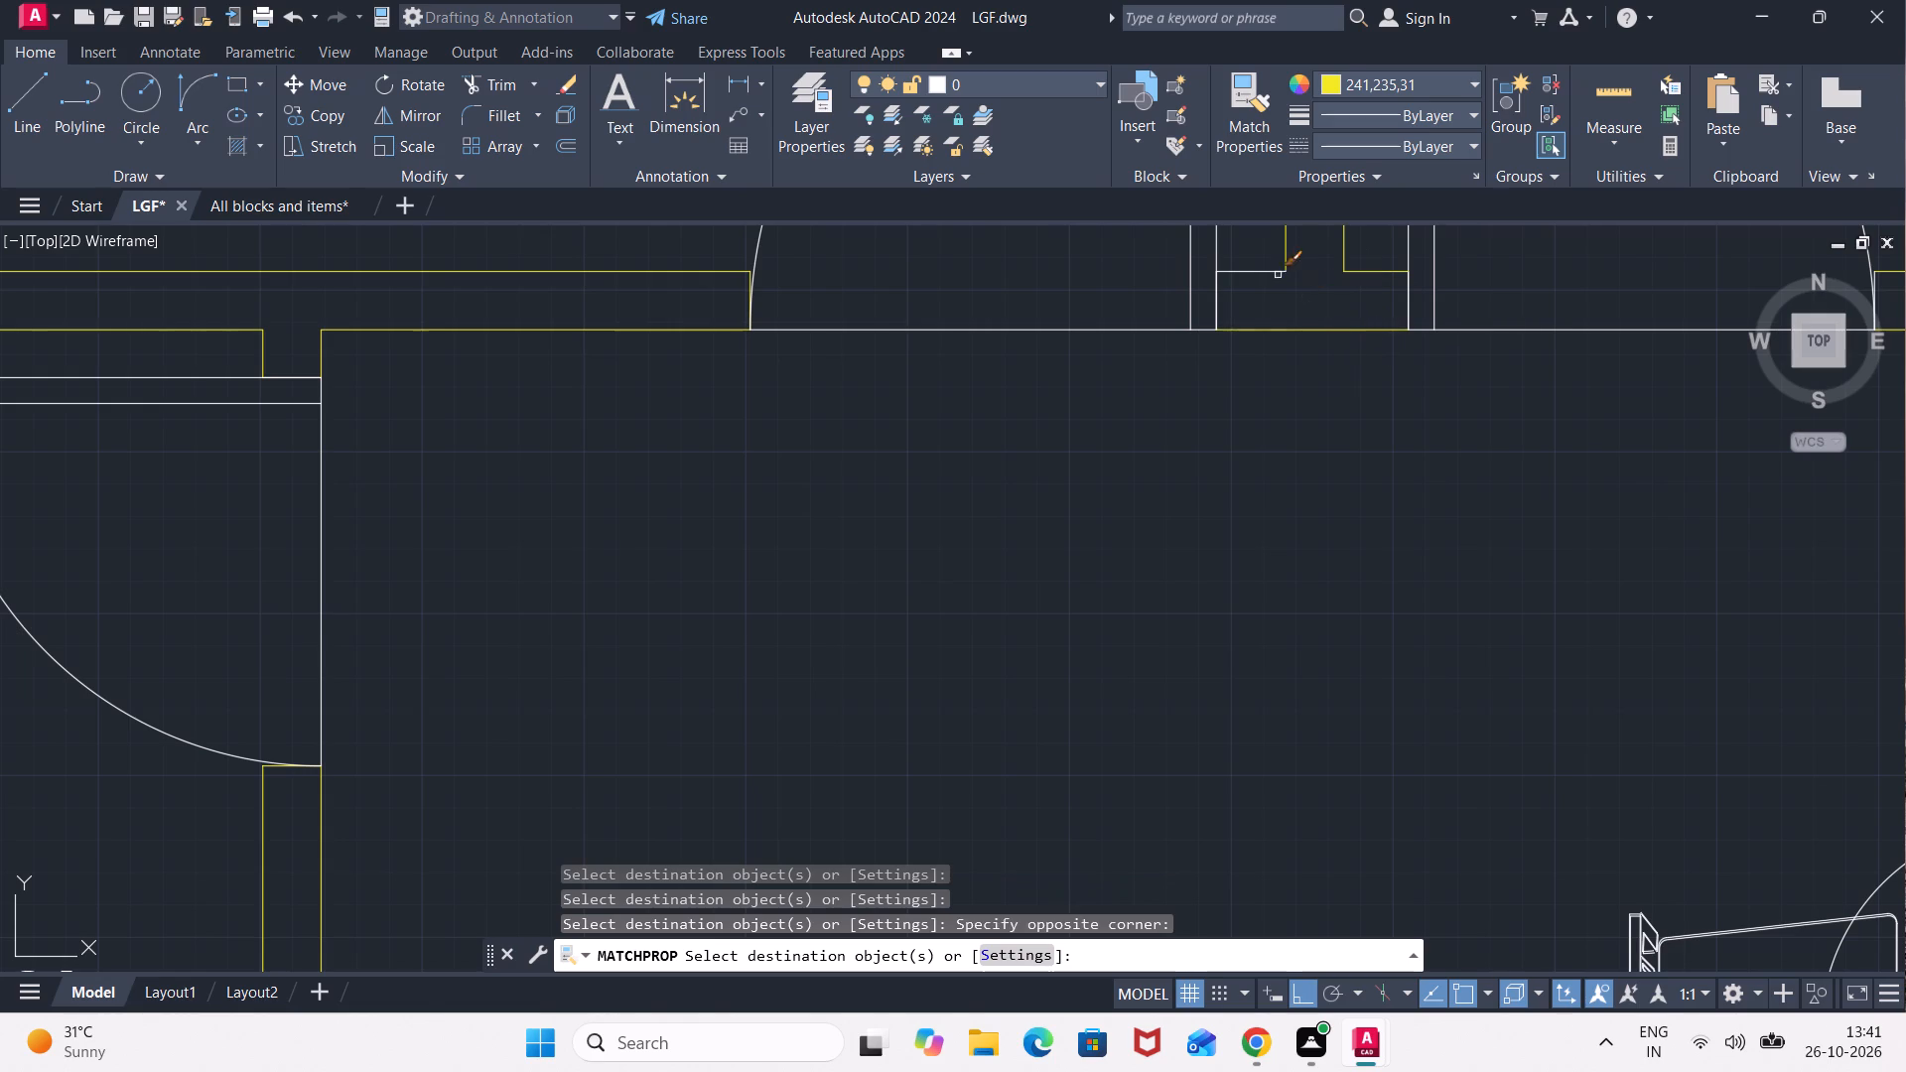
{"action": "left_click", "coordinate": [1267, 268]}
{"action": "scroll", "coordinate": [1327, 469], "scroll_direction": "down", "scroll_amount": 3}
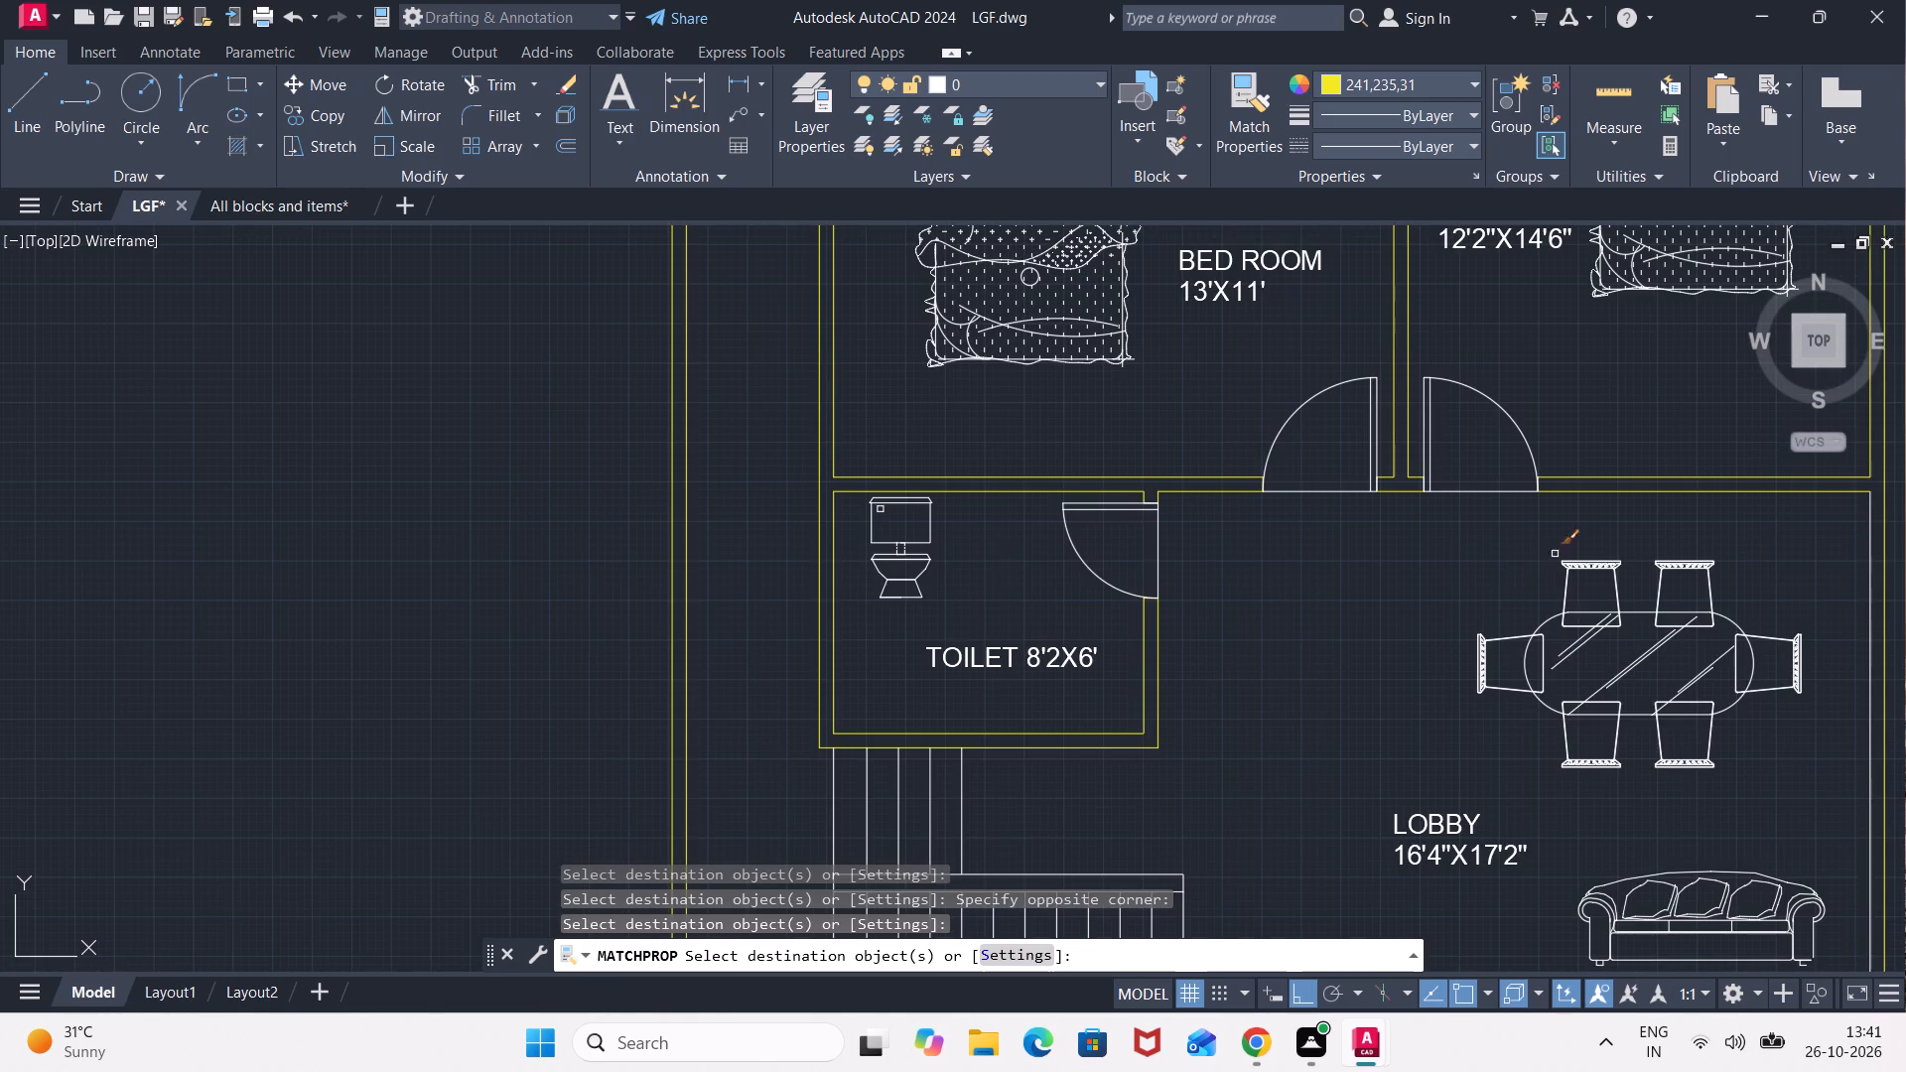
Match the yellow properties onto the LOBBY and DRG ROOM outer wall and the LOBBY–DRG ROOM wall piece adjoining it.
{"action": "middle_click_drag", "start_coordinate": [1775, 530], "coordinate": [1356, 358]}
{"action": "left_click", "coordinate": [1476, 352]}
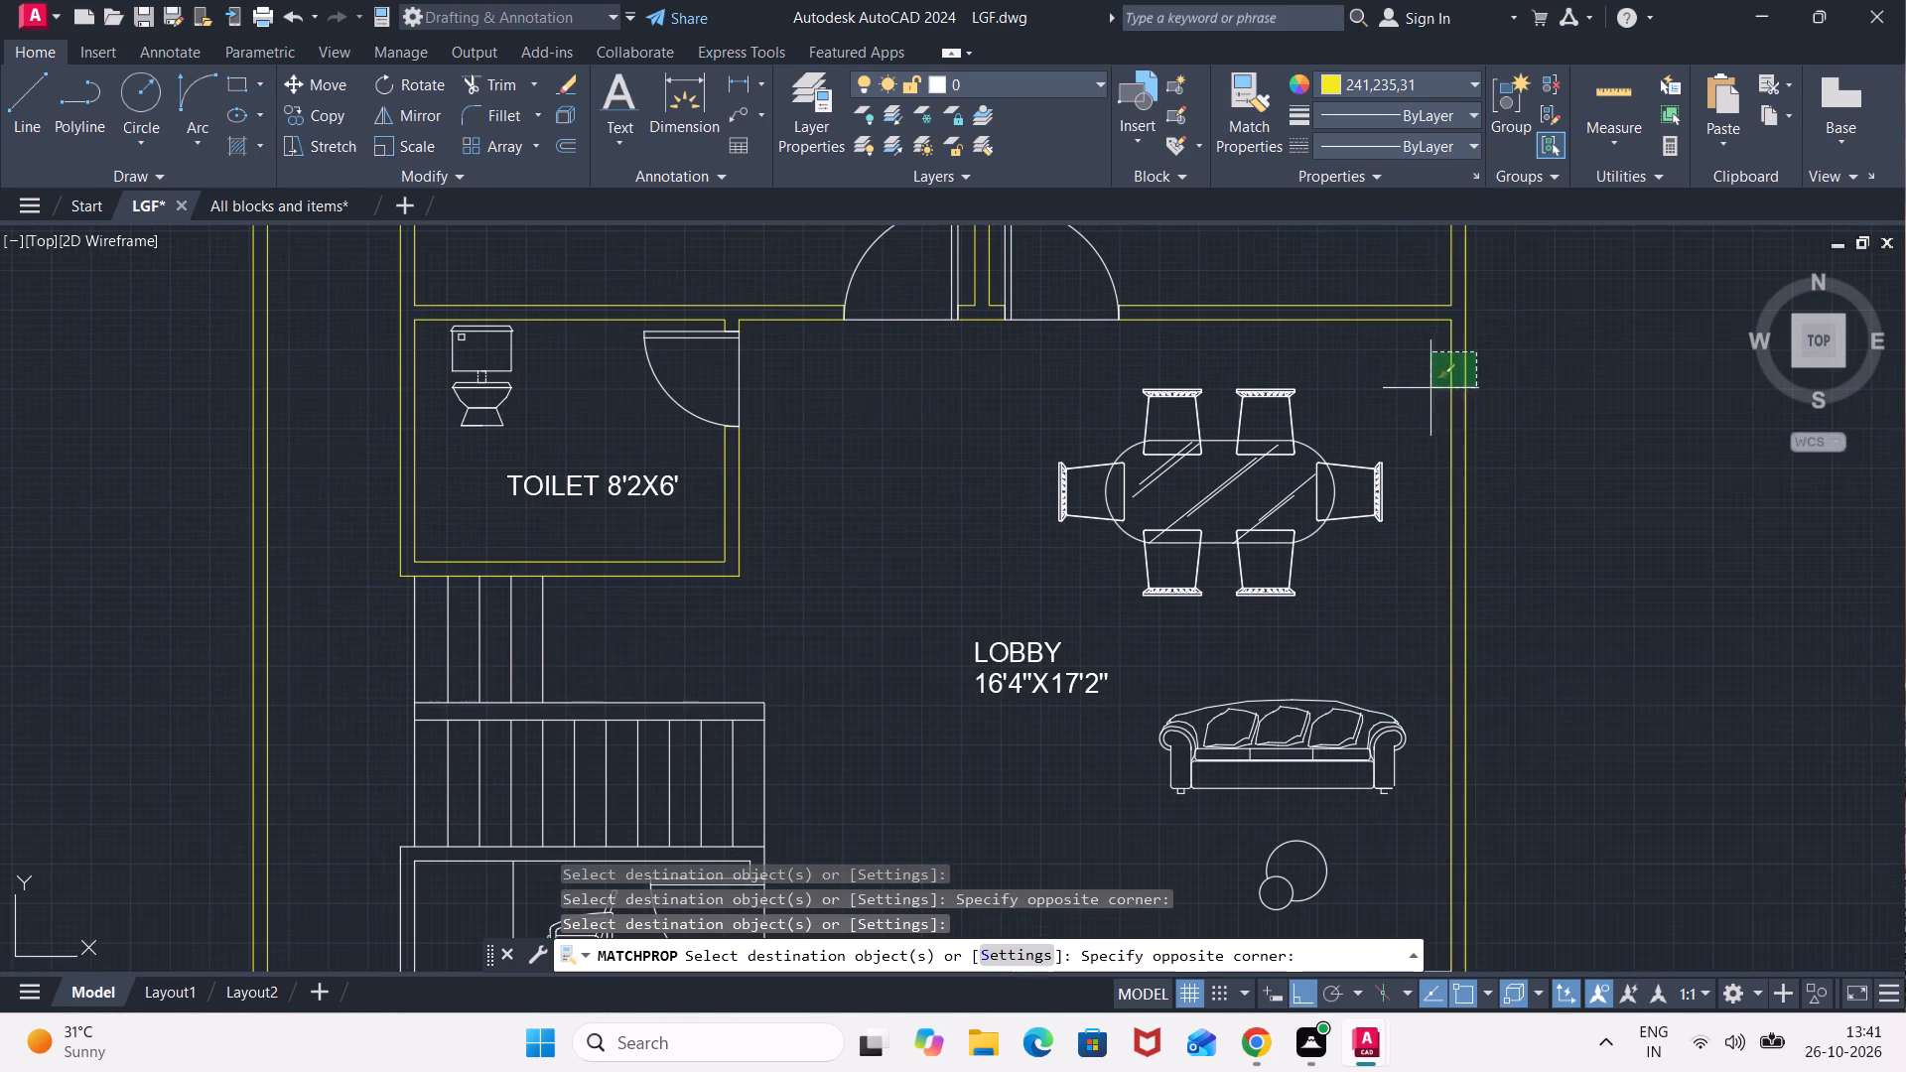
{"action": "left_click", "coordinate": [1430, 388]}
{"action": "scroll", "coordinate": [1498, 569], "scroll_direction": "down", "scroll_amount": 3}
{"action": "middle_click_drag", "start_coordinate": [1501, 572], "coordinate": [1502, 377]}
{"action": "scroll", "coordinate": [1509, 497], "scroll_direction": "up", "scroll_amount": 3}
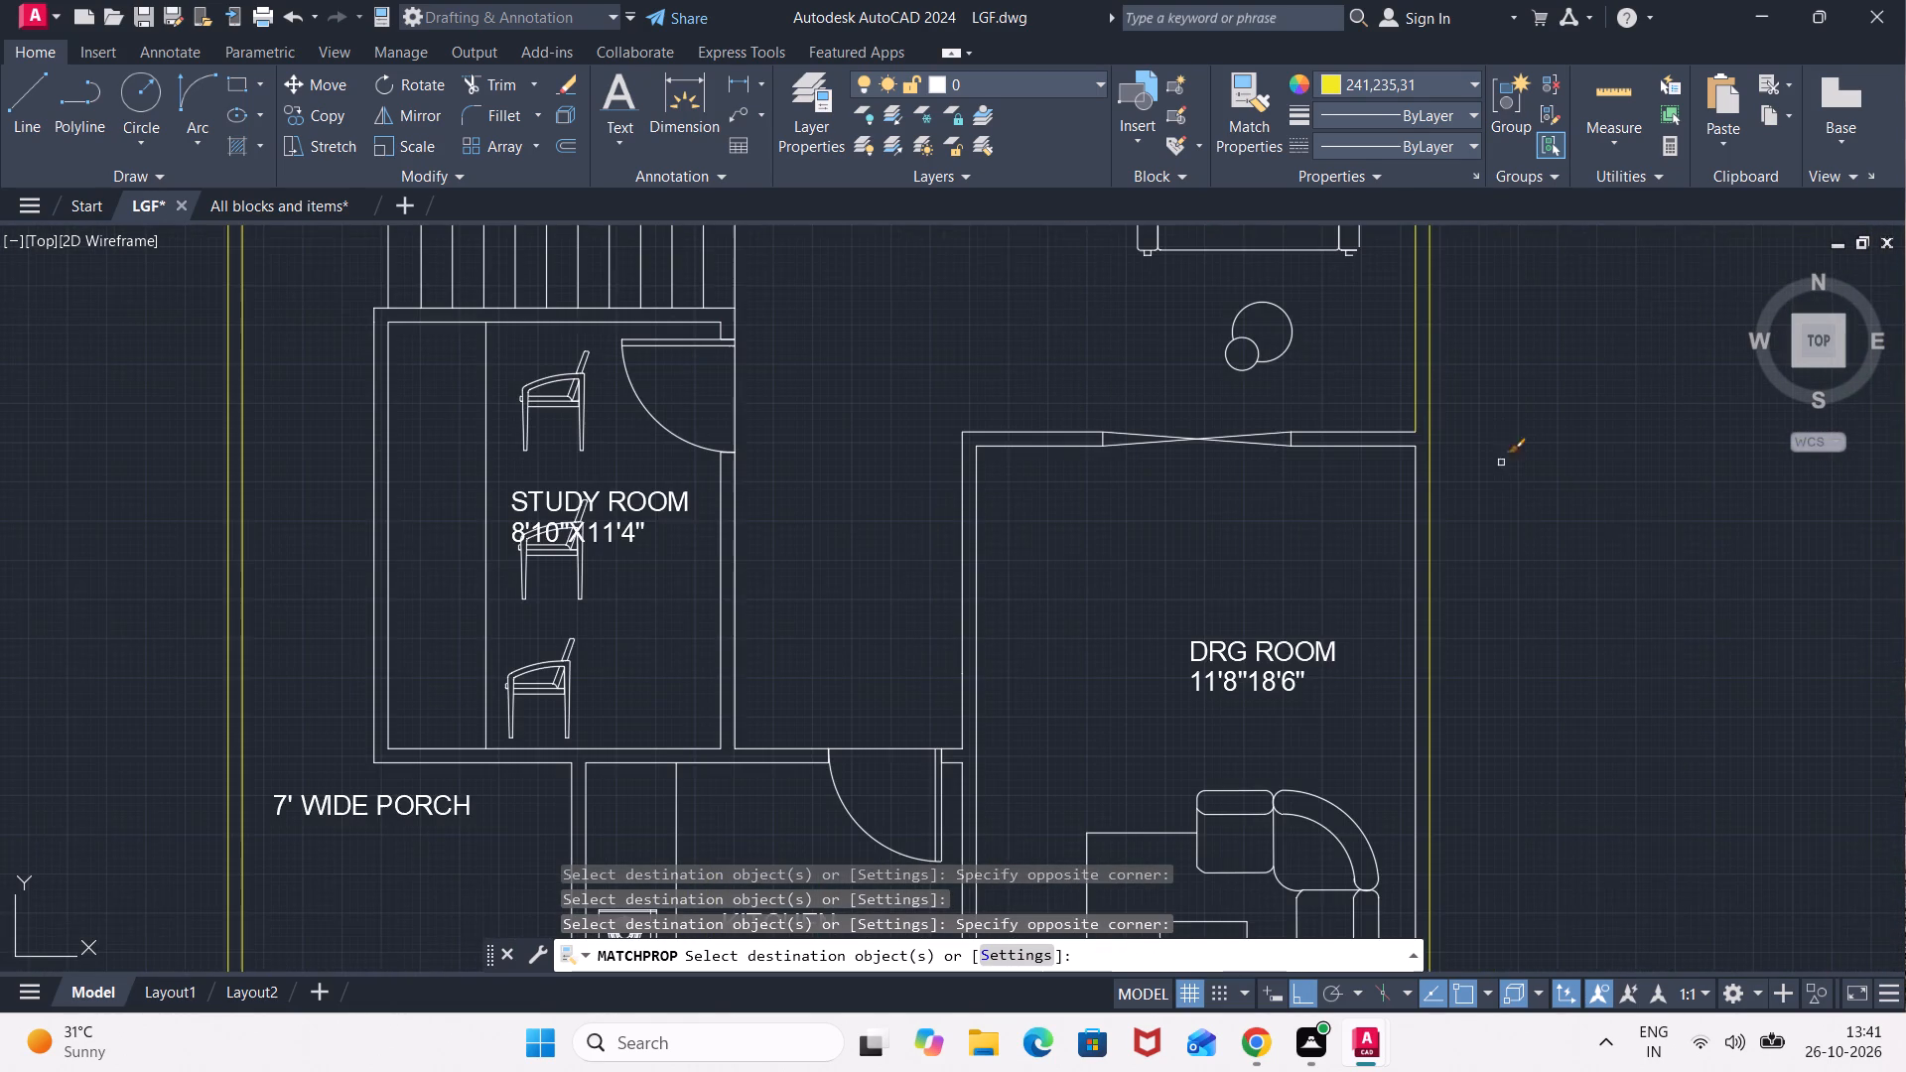
{"action": "left_click_drag", "start_coordinate": [1419, 407], "coordinate": [1405, 417]}
{"action": "left_click", "coordinate": [1391, 388]}
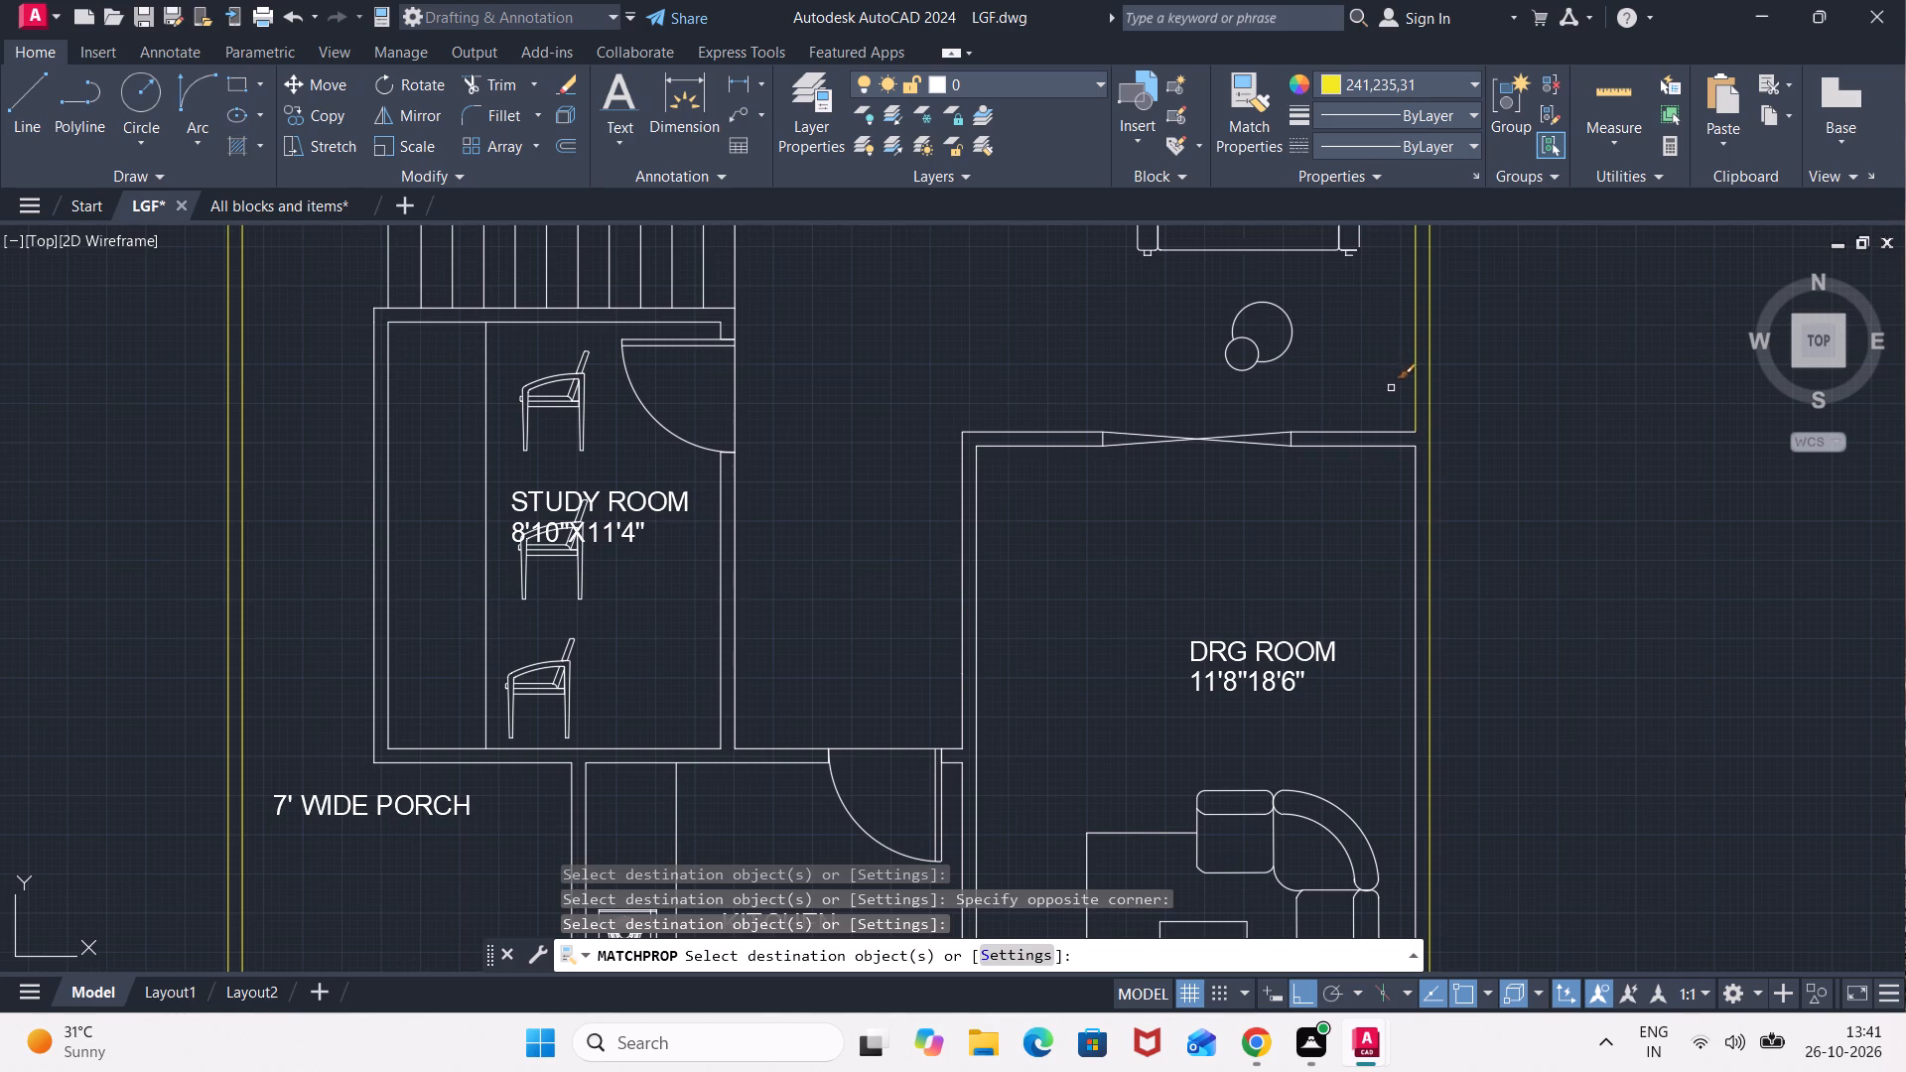
{"action": "left_click", "coordinate": [1356, 494]}
{"action": "left_click", "coordinate": [1419, 482]}
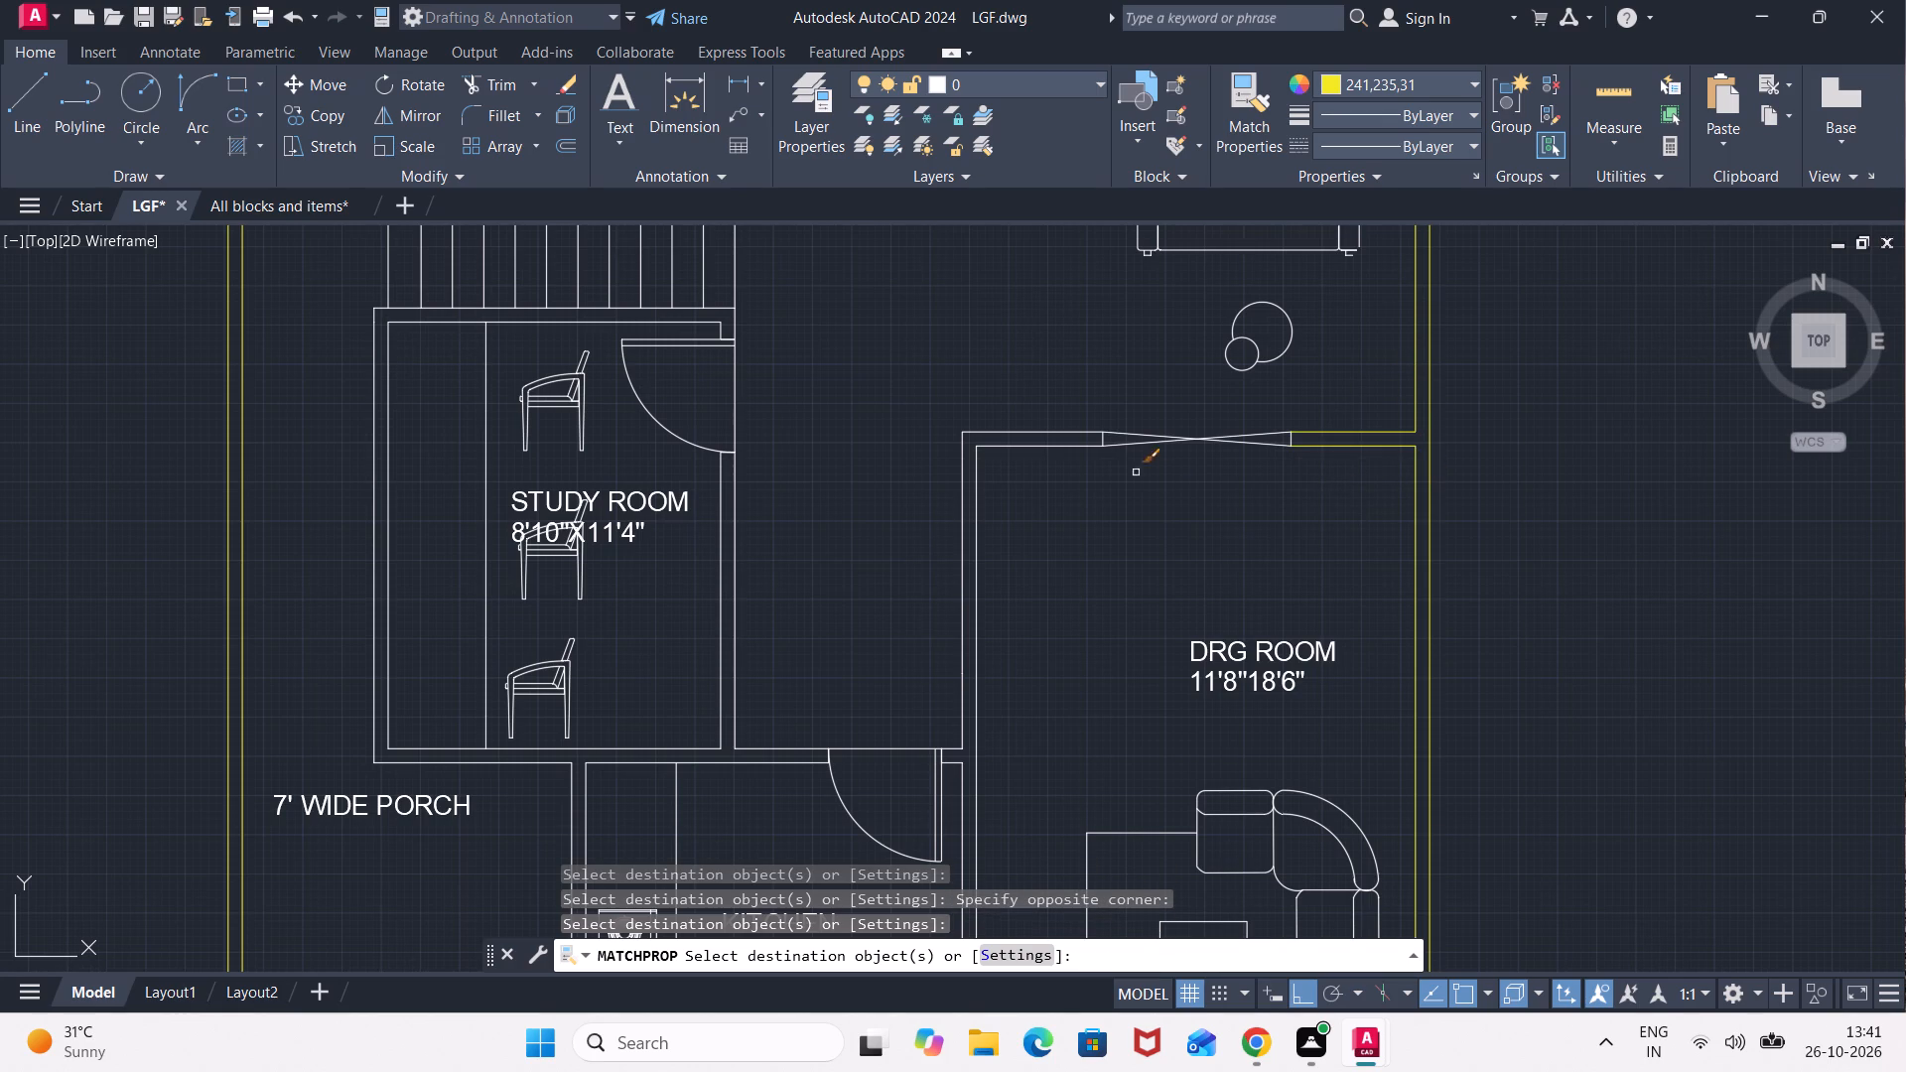
Match the yellow properties onto the DRG ROOM's corner walls on the passage side and both wall ends at its LOBBY opening.
{"action": "left_click_drag", "start_coordinate": [1071, 393], "coordinate": [1059, 401]}
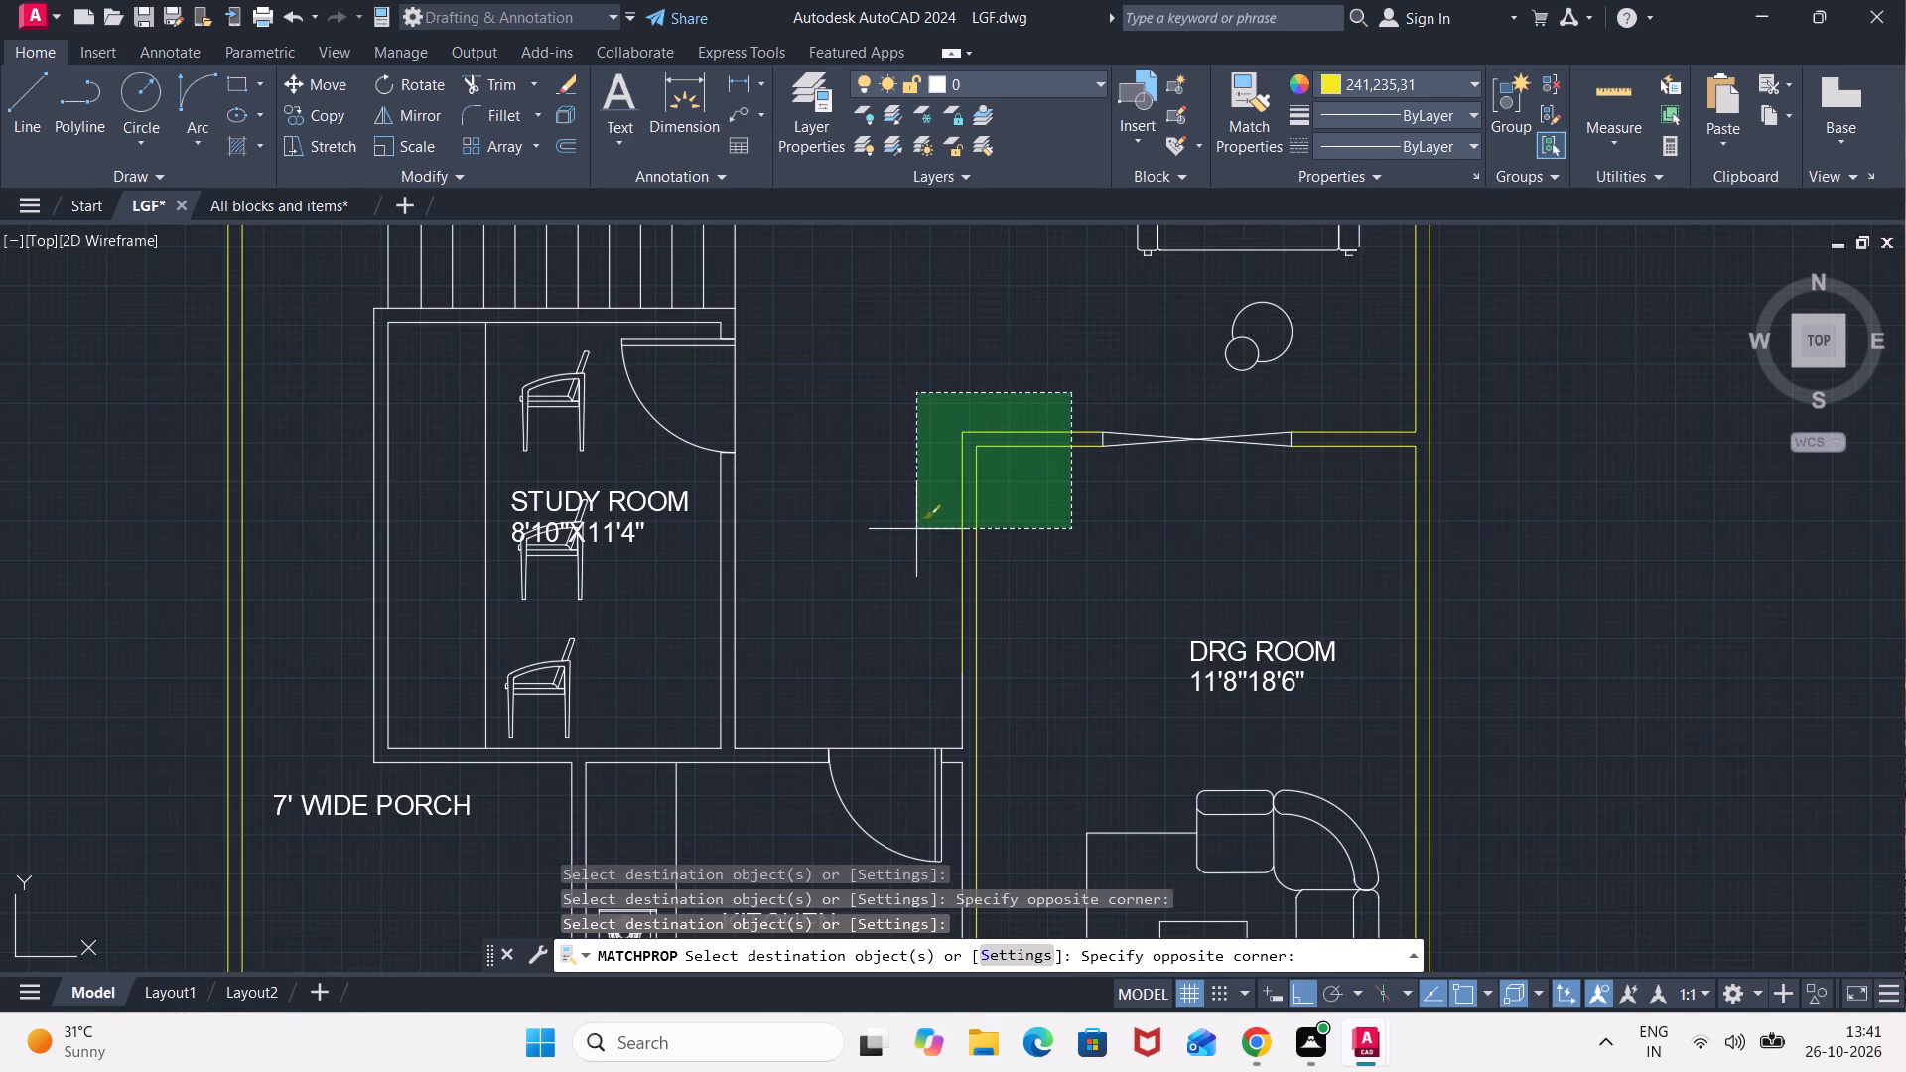
{"action": "left_click", "coordinate": [916, 529]}
{"action": "scroll", "coordinate": [1053, 512], "scroll_direction": "up", "scroll_amount": 3}
{"action": "middle_click_drag", "start_coordinate": [1129, 417], "coordinate": [1075, 695]}
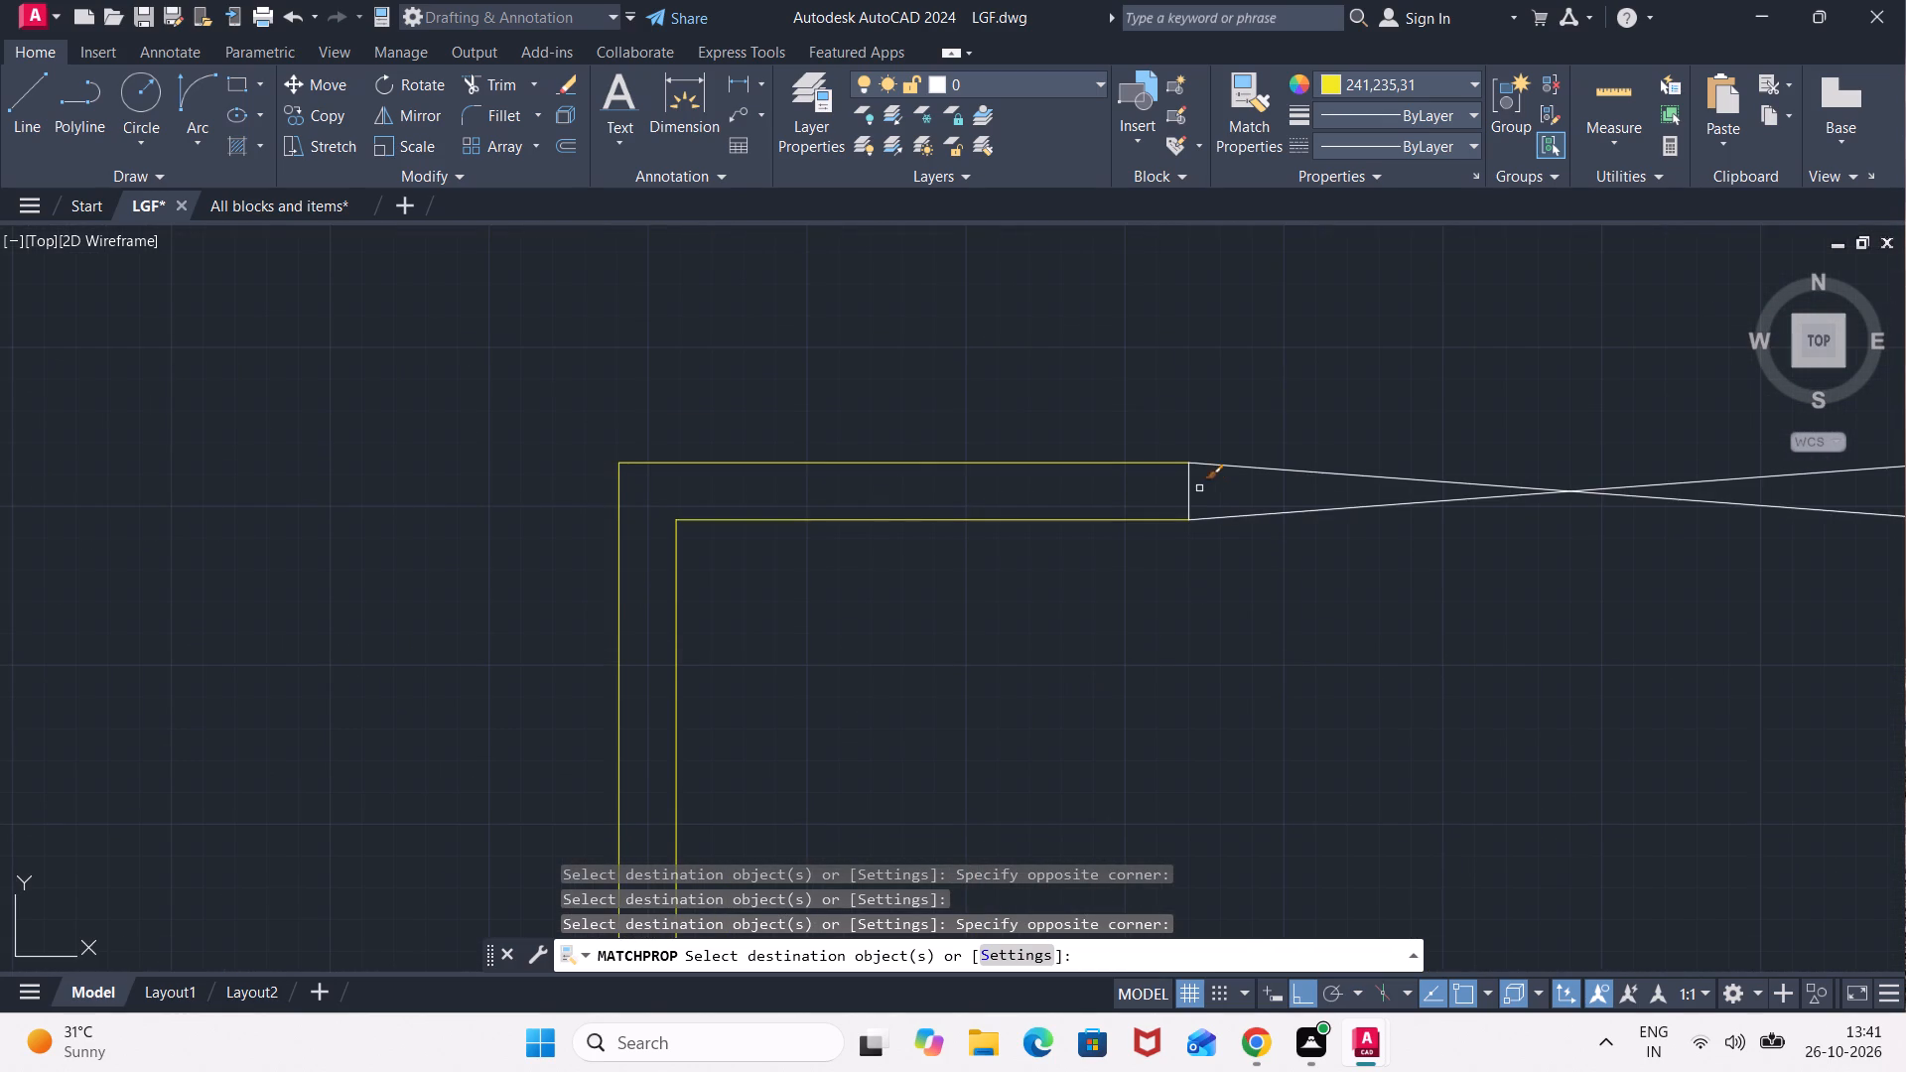
{"action": "left_click", "coordinate": [1185, 496]}
{"action": "scroll", "coordinate": [1397, 623], "scroll_direction": "down", "scroll_amount": 3}
{"action": "middle_click_drag", "start_coordinate": [1416, 629], "coordinate": [1247, 573]}
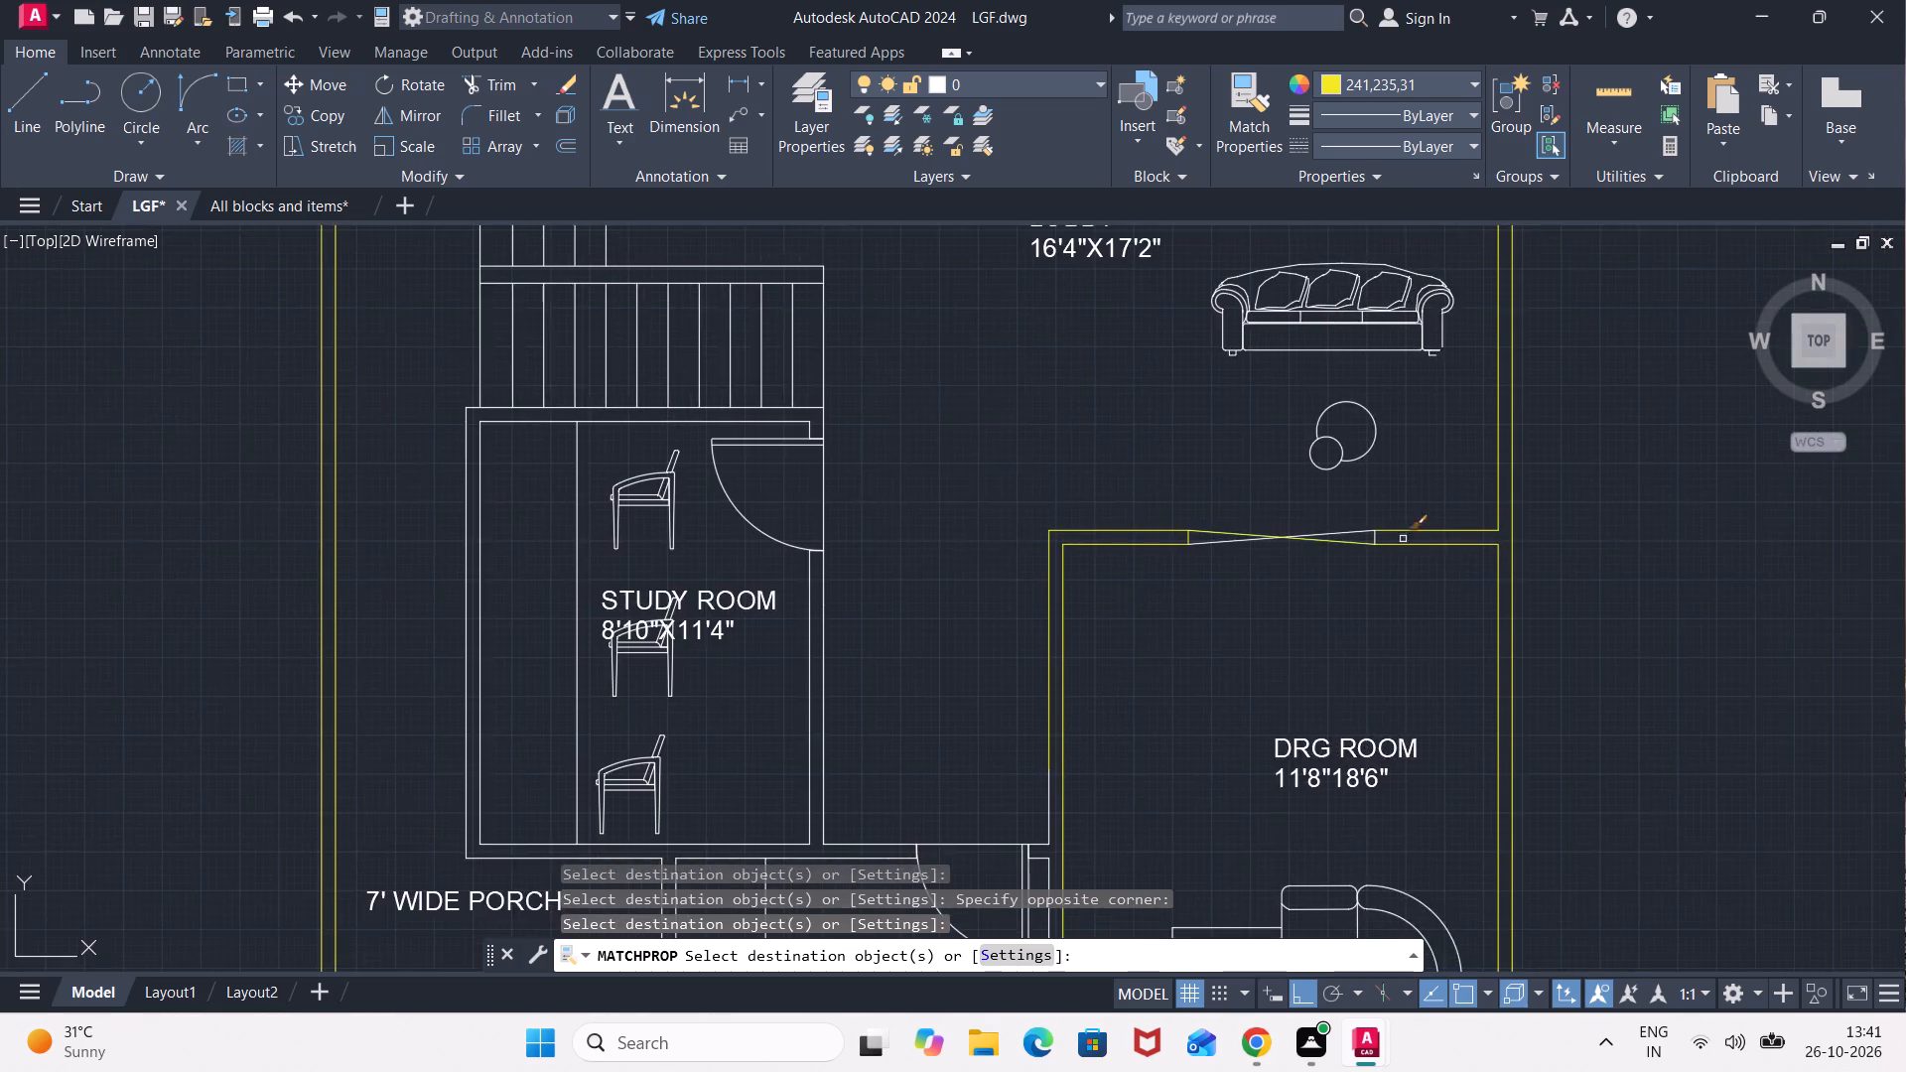
{"action": "scroll", "coordinate": [1459, 547], "scroll_direction": "up", "scroll_amount": 4}
{"action": "left_click", "coordinate": [885, 491]}
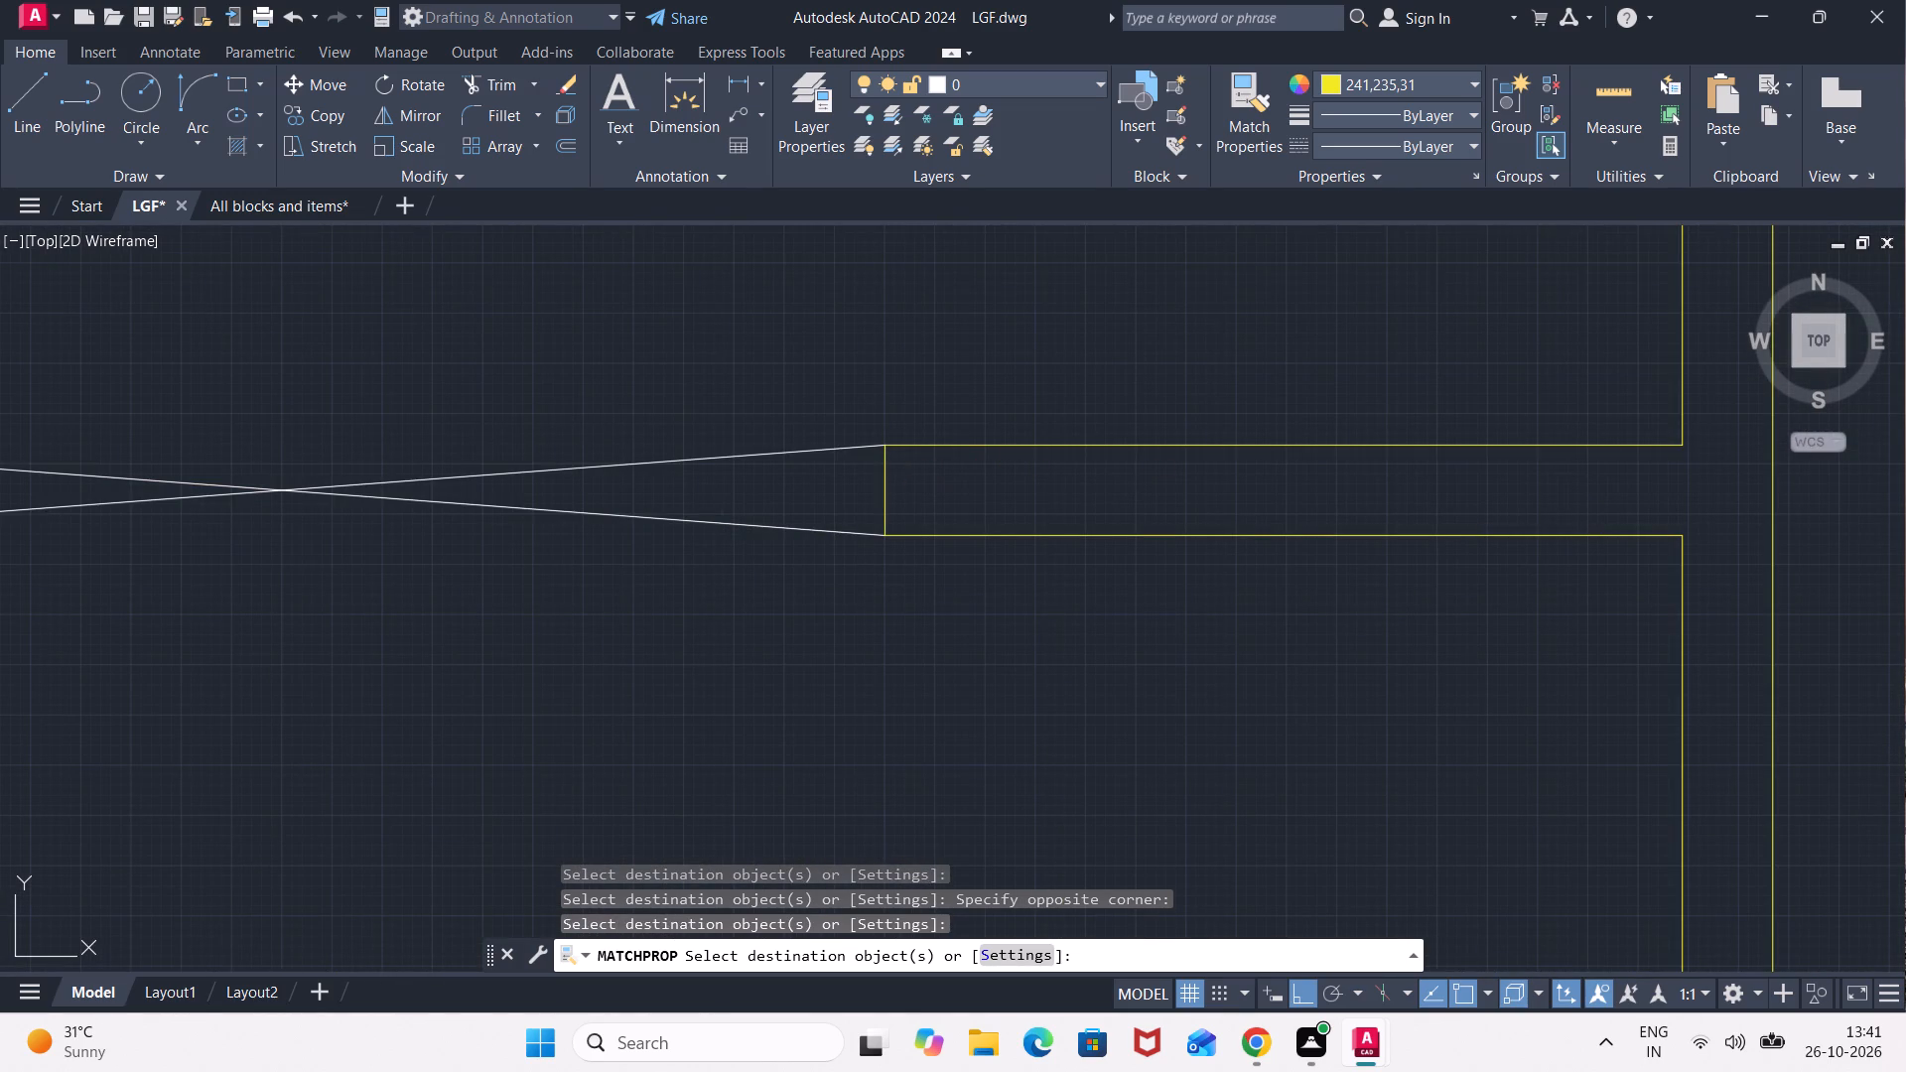
Match the yellow properties onto the wall stub beside the KITCHEN door and the kitchen-side line of the DRG ROOM partition.
{"action": "scroll", "coordinate": [1155, 687], "scroll_direction": "down", "scroll_amount": 4}
{"action": "middle_click_drag", "start_coordinate": [1143, 722], "coordinate": [1364, 501]}
{"action": "scroll", "coordinate": [1341, 515], "scroll_direction": "down", "scroll_amount": 1}
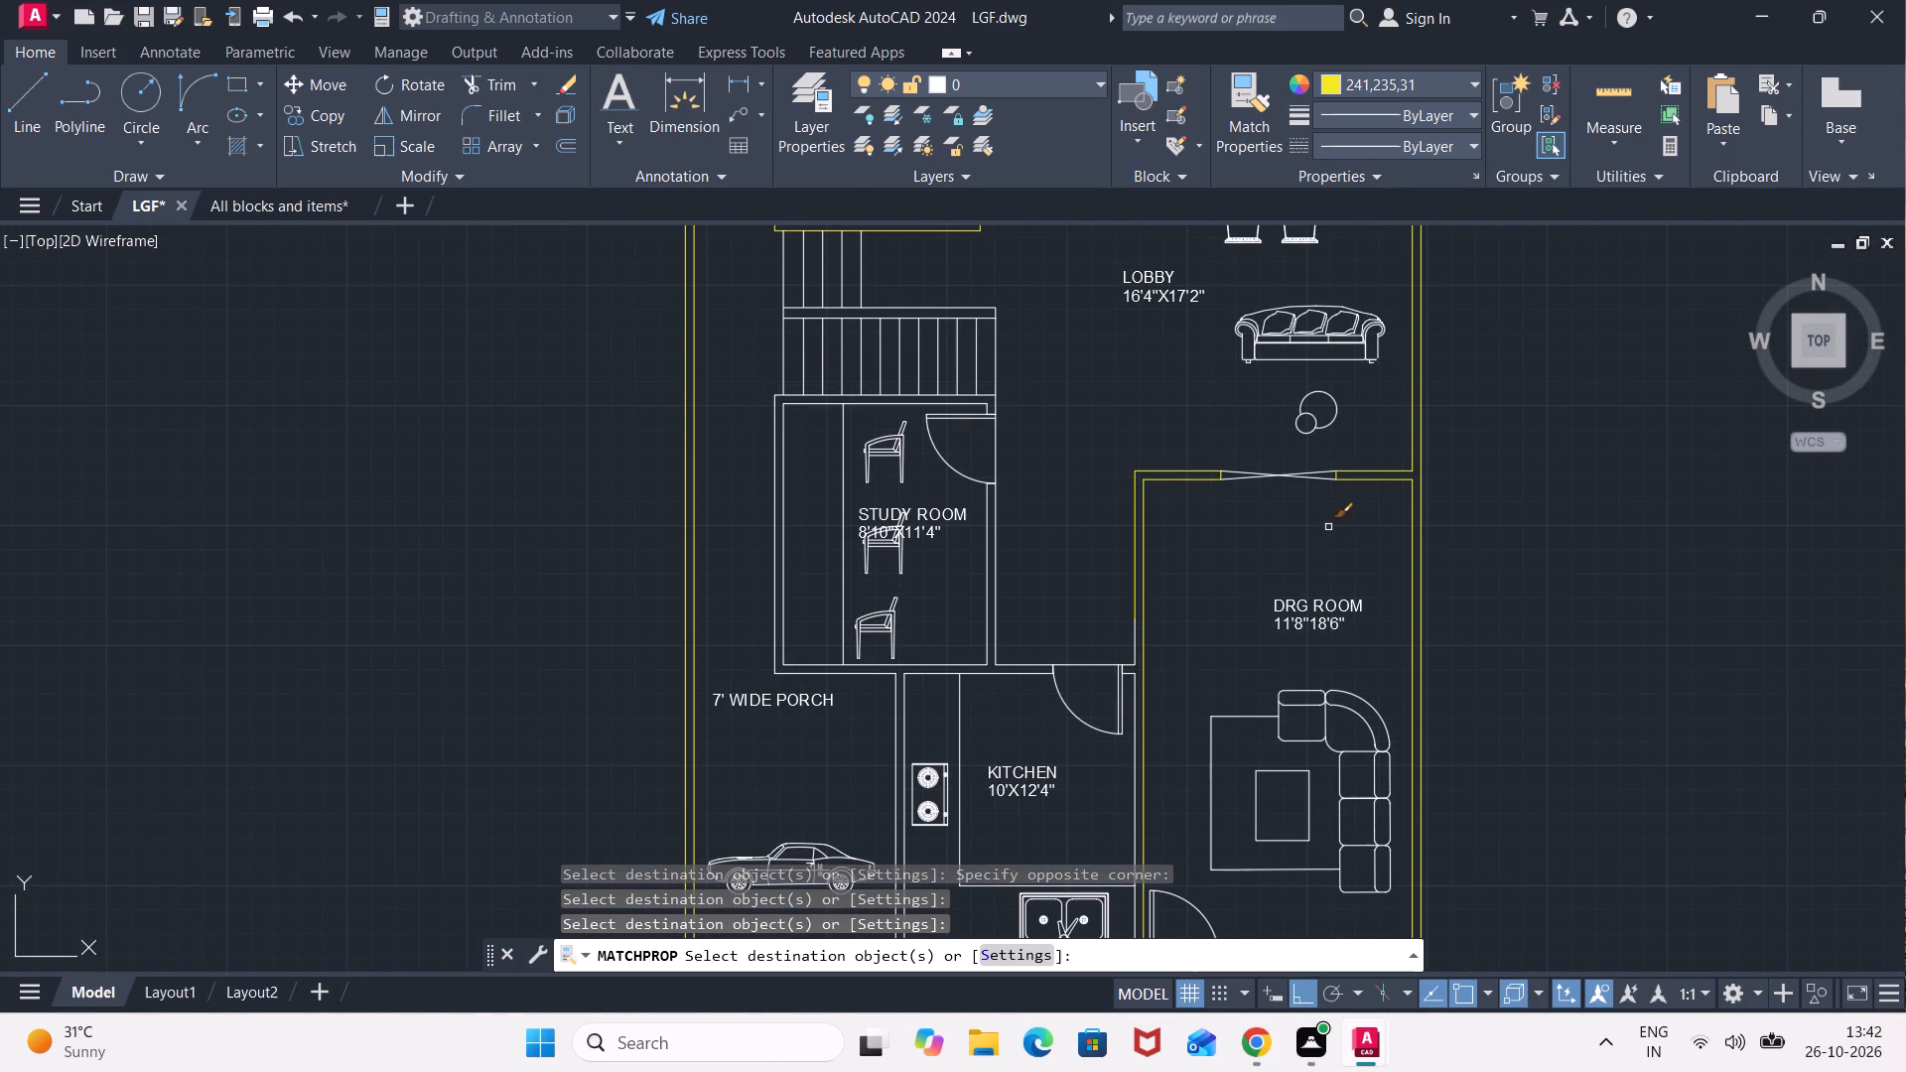
{"action": "scroll", "coordinate": [1326, 529], "scroll_direction": "down", "scroll_amount": 1}
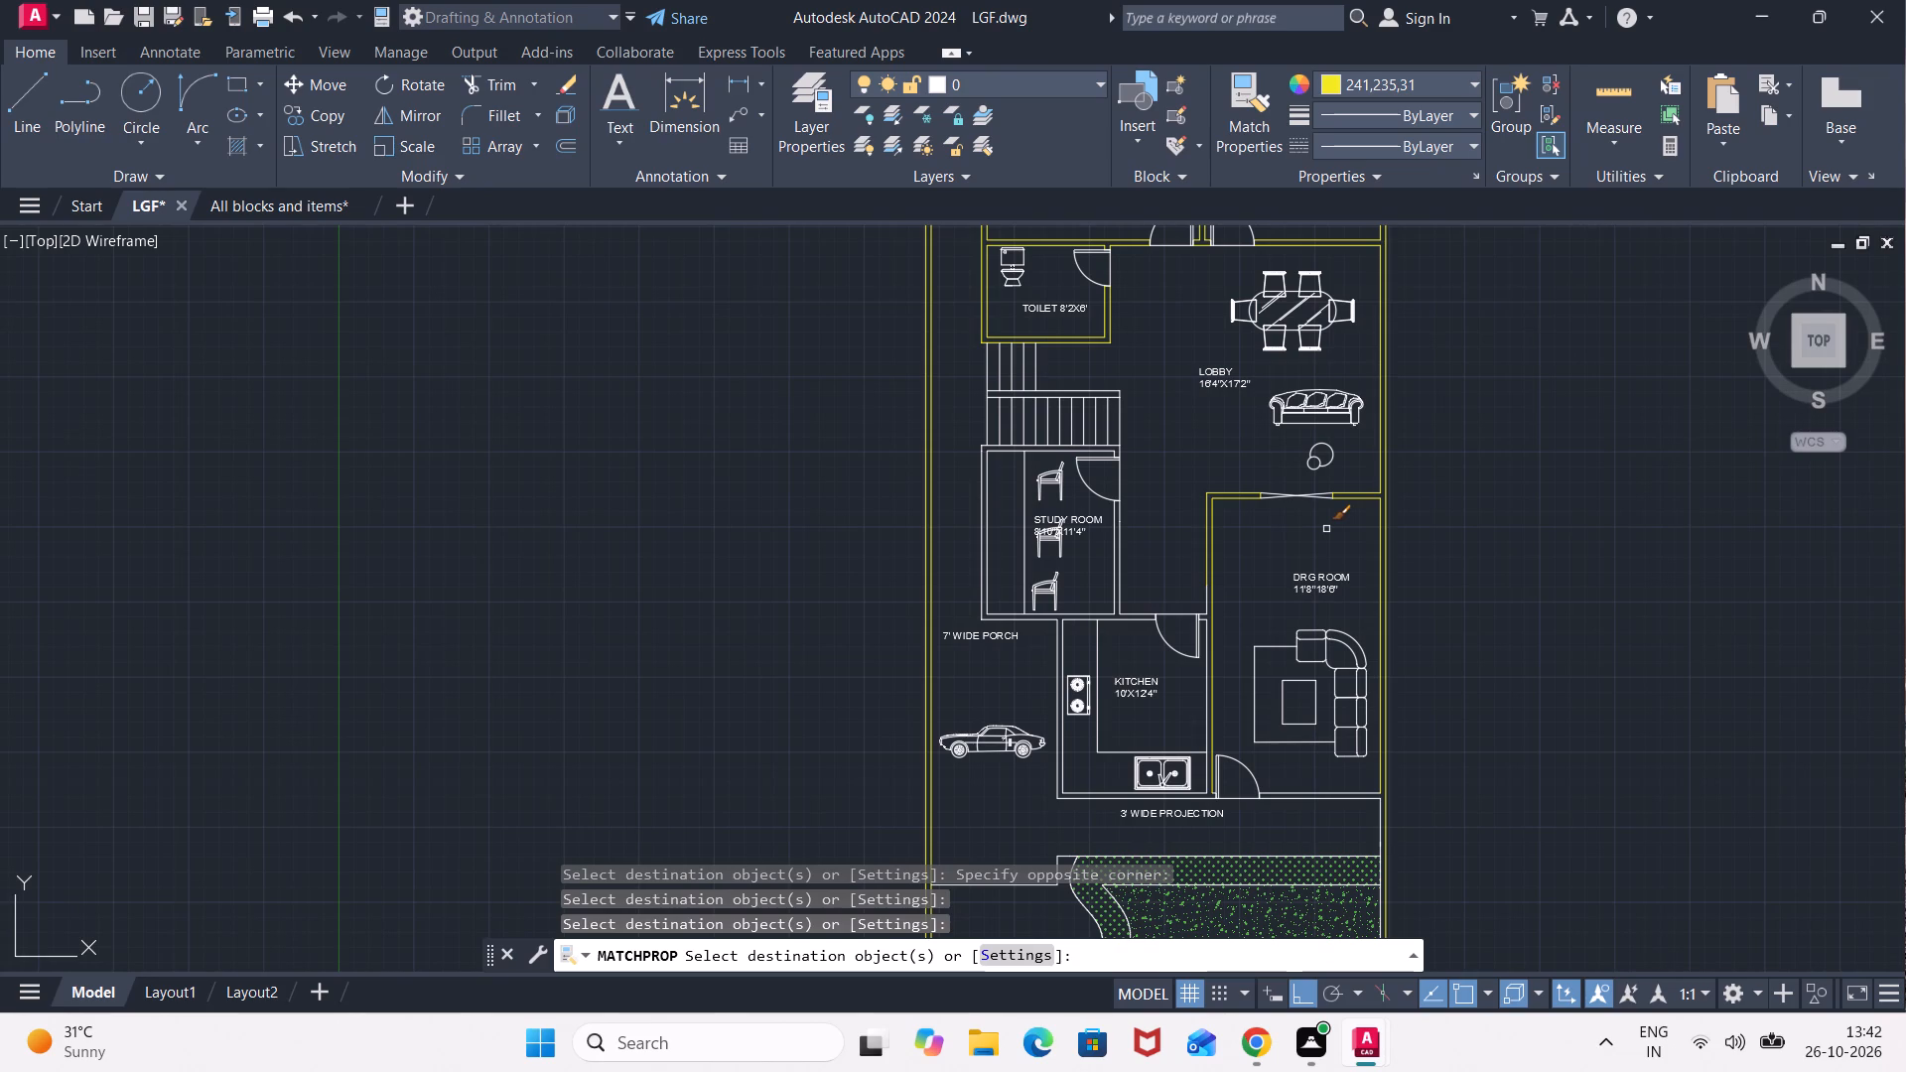
{"action": "middle_click_drag", "start_coordinate": [1266, 547], "coordinate": [1412, 369]}
{"action": "scroll", "coordinate": [1337, 437], "scroll_direction": "up", "scroll_amount": 1}
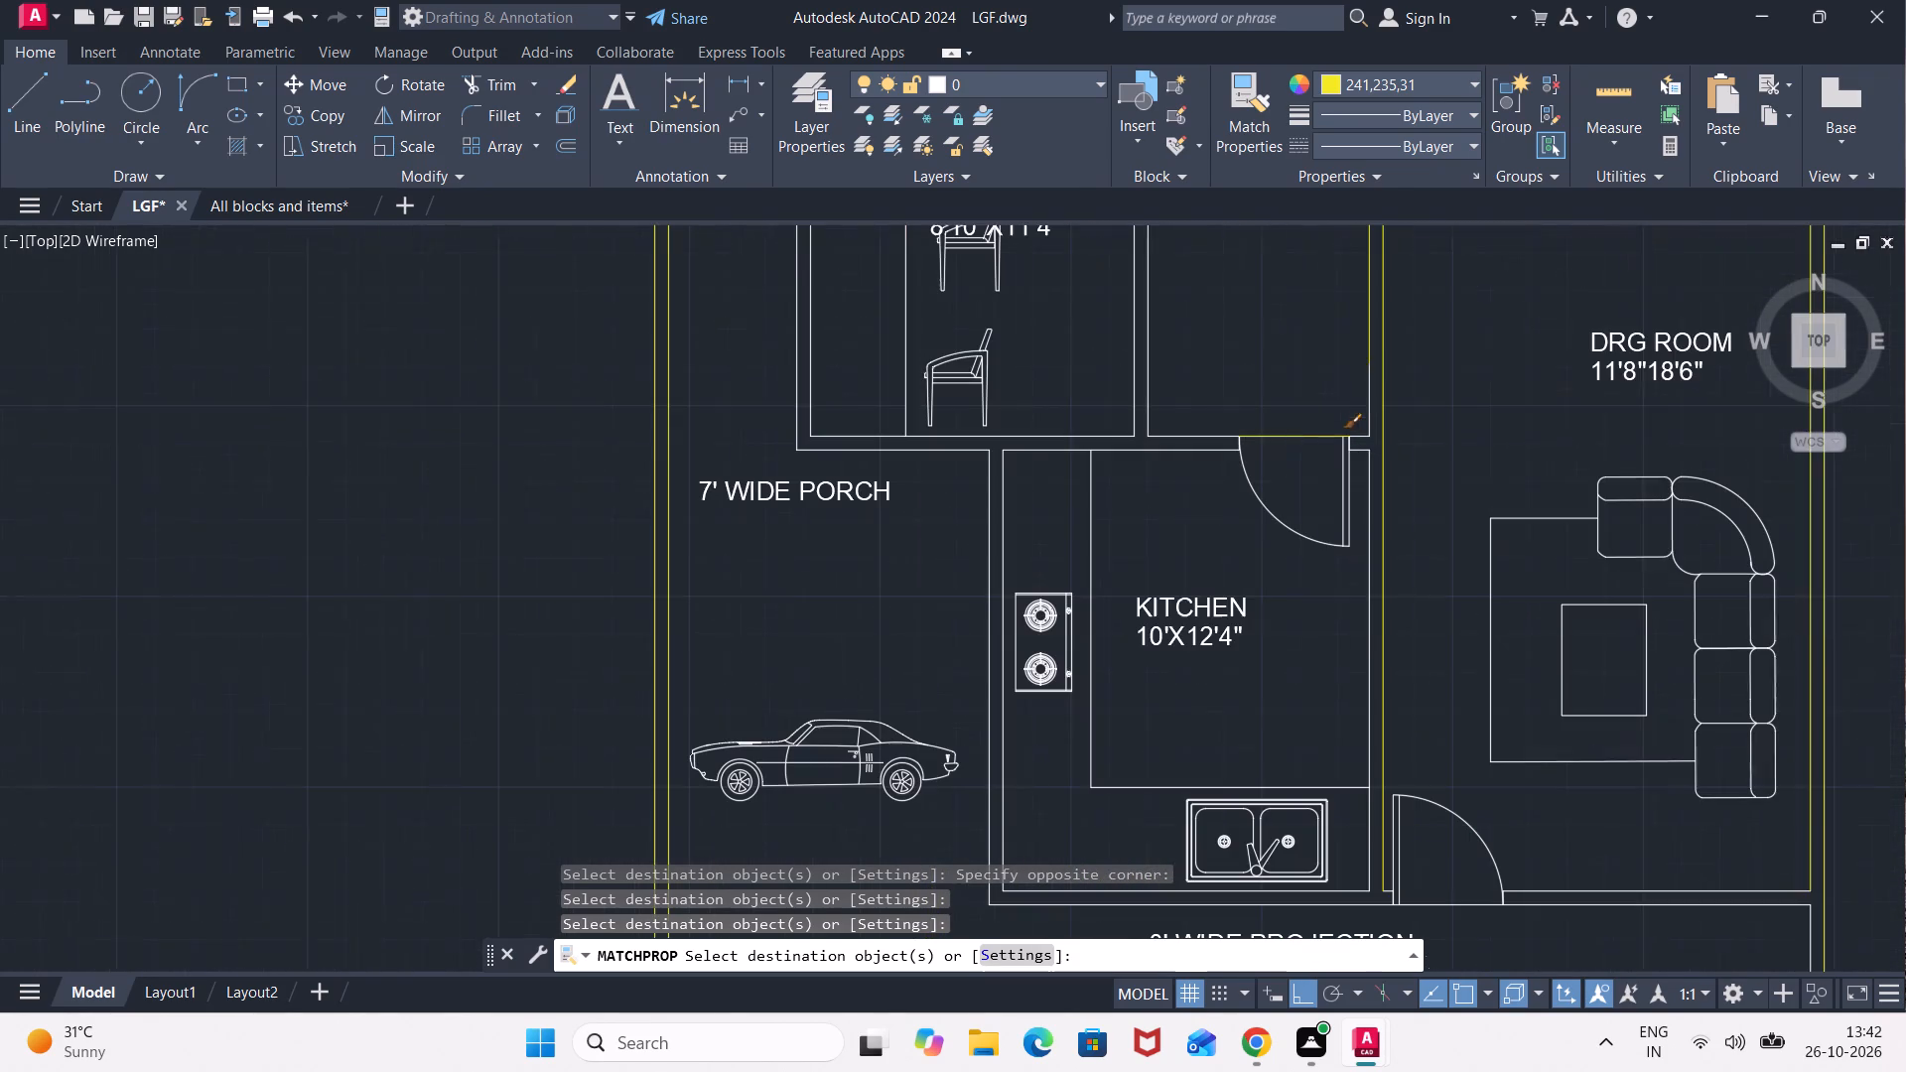
{"action": "scroll", "coordinate": [1337, 437], "scroll_direction": "up", "scroll_amount": 1}
{"action": "left_click", "coordinate": [1368, 414]}
{"action": "left_click", "coordinate": [1361, 432]}
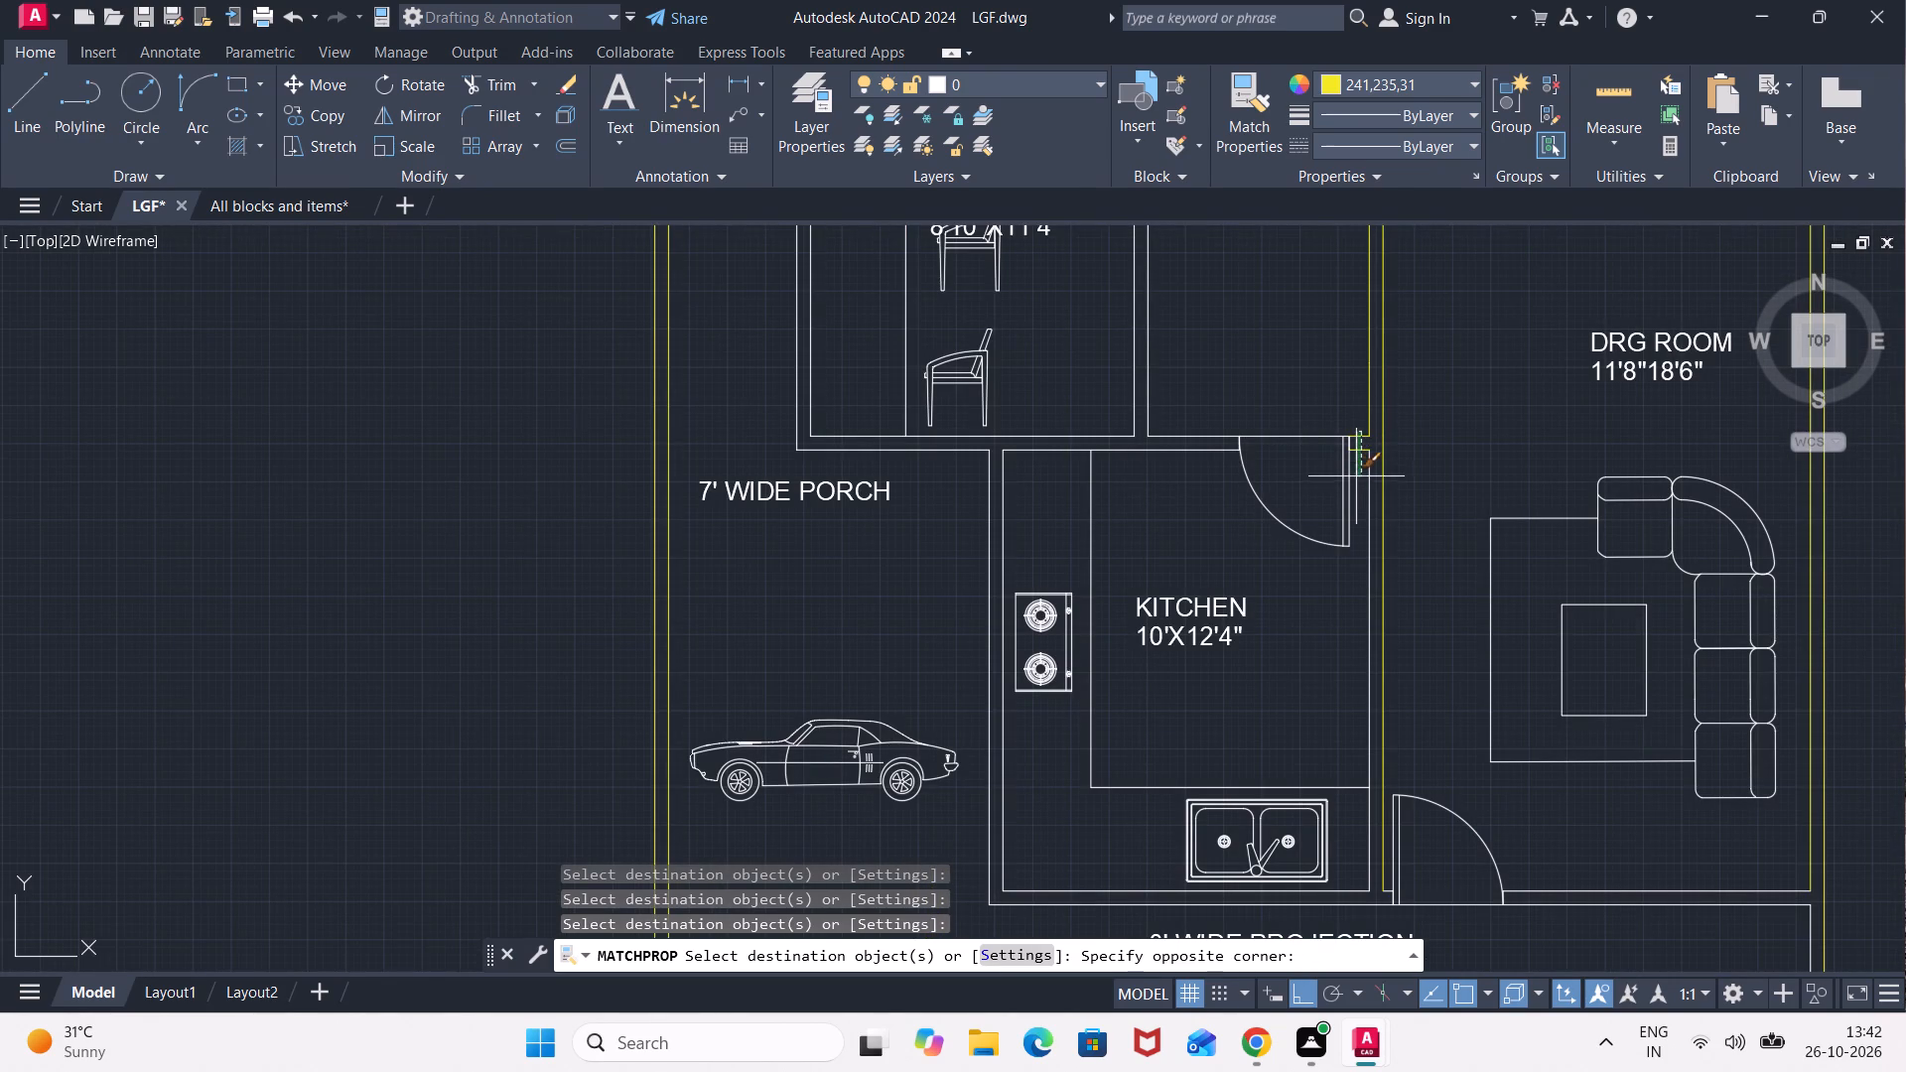
{"action": "left_click", "coordinate": [1356, 481]}
{"action": "left_click", "coordinate": [1376, 473]}
{"action": "left_click", "coordinate": [1366, 483]}
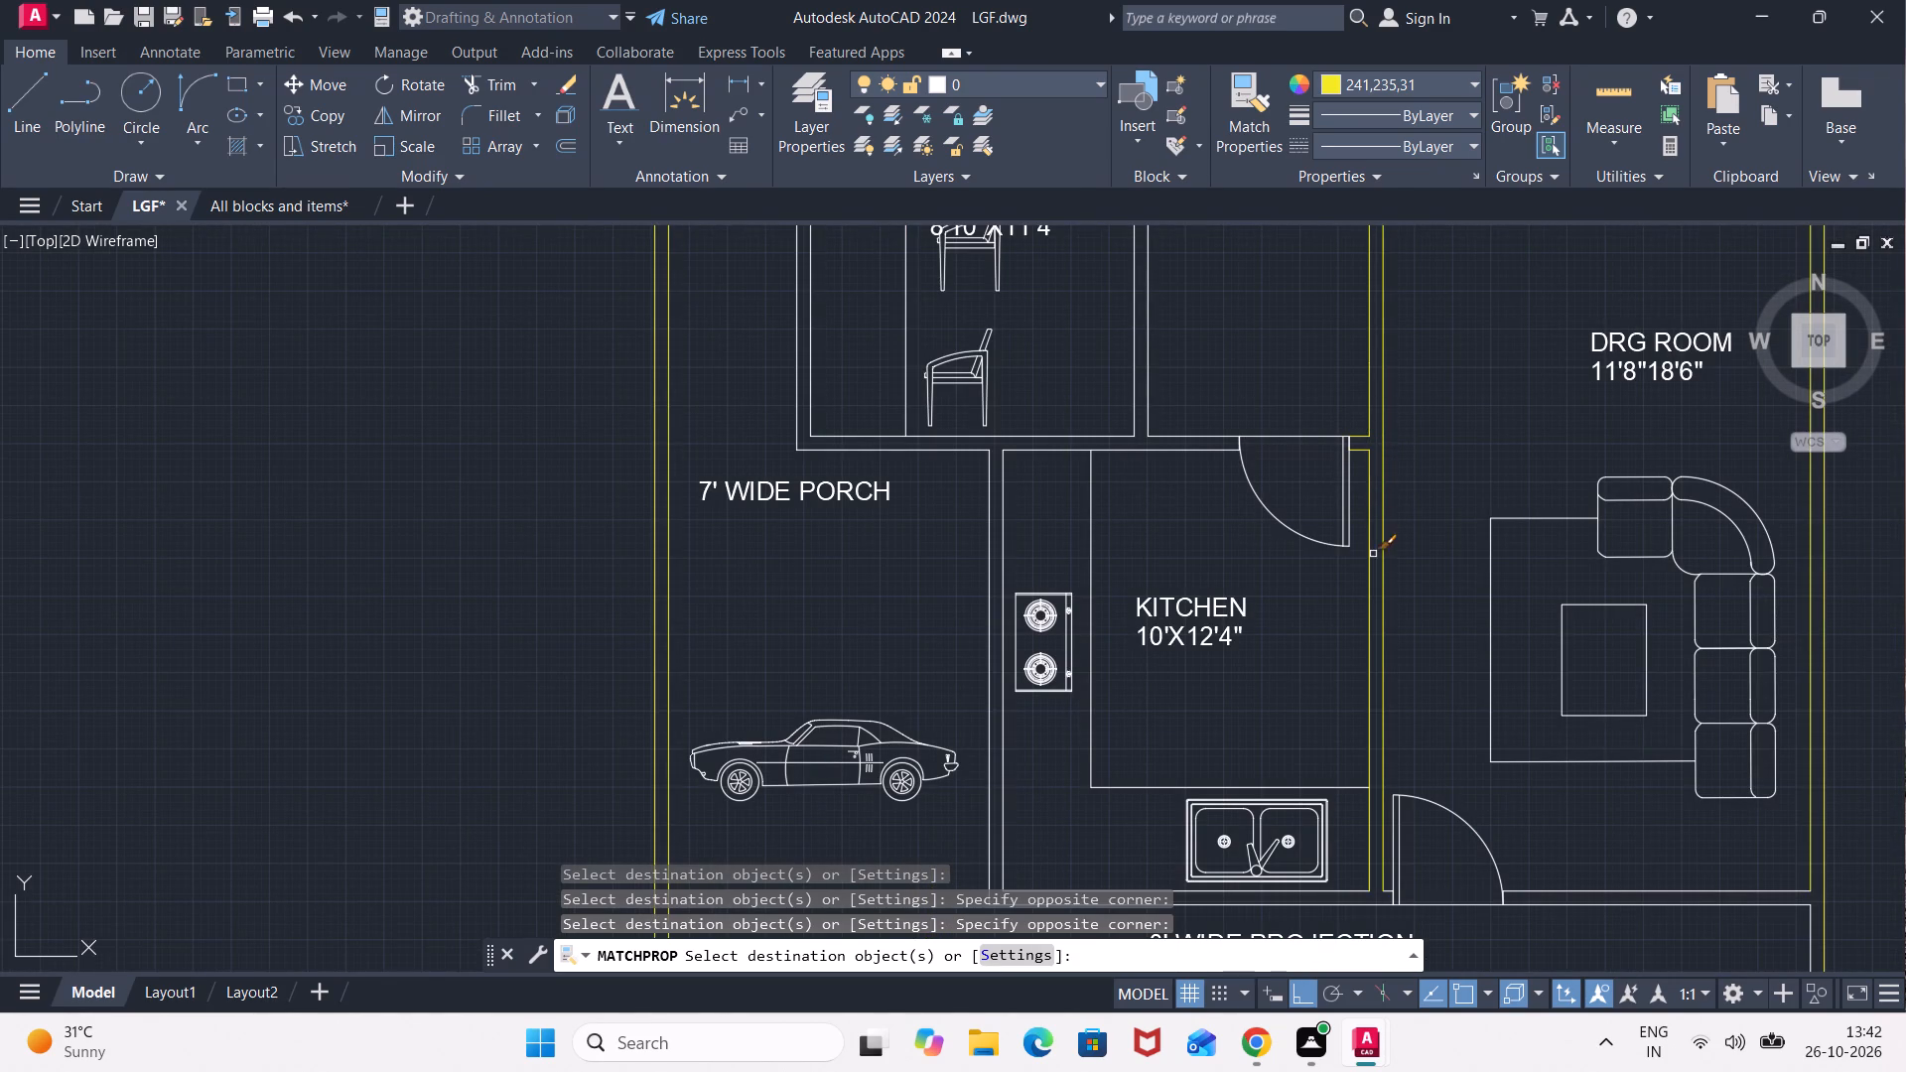
Match the yellow properties onto the DRG ROOM's front wall beside its door and the boundary line along the 3' WIDE PROJECTION.
{"action": "middle_click_drag", "start_coordinate": [1367, 598], "coordinate": [1313, 198]}
{"action": "left_click", "coordinate": [1572, 461]}
{"action": "left_click", "coordinate": [1471, 566]}
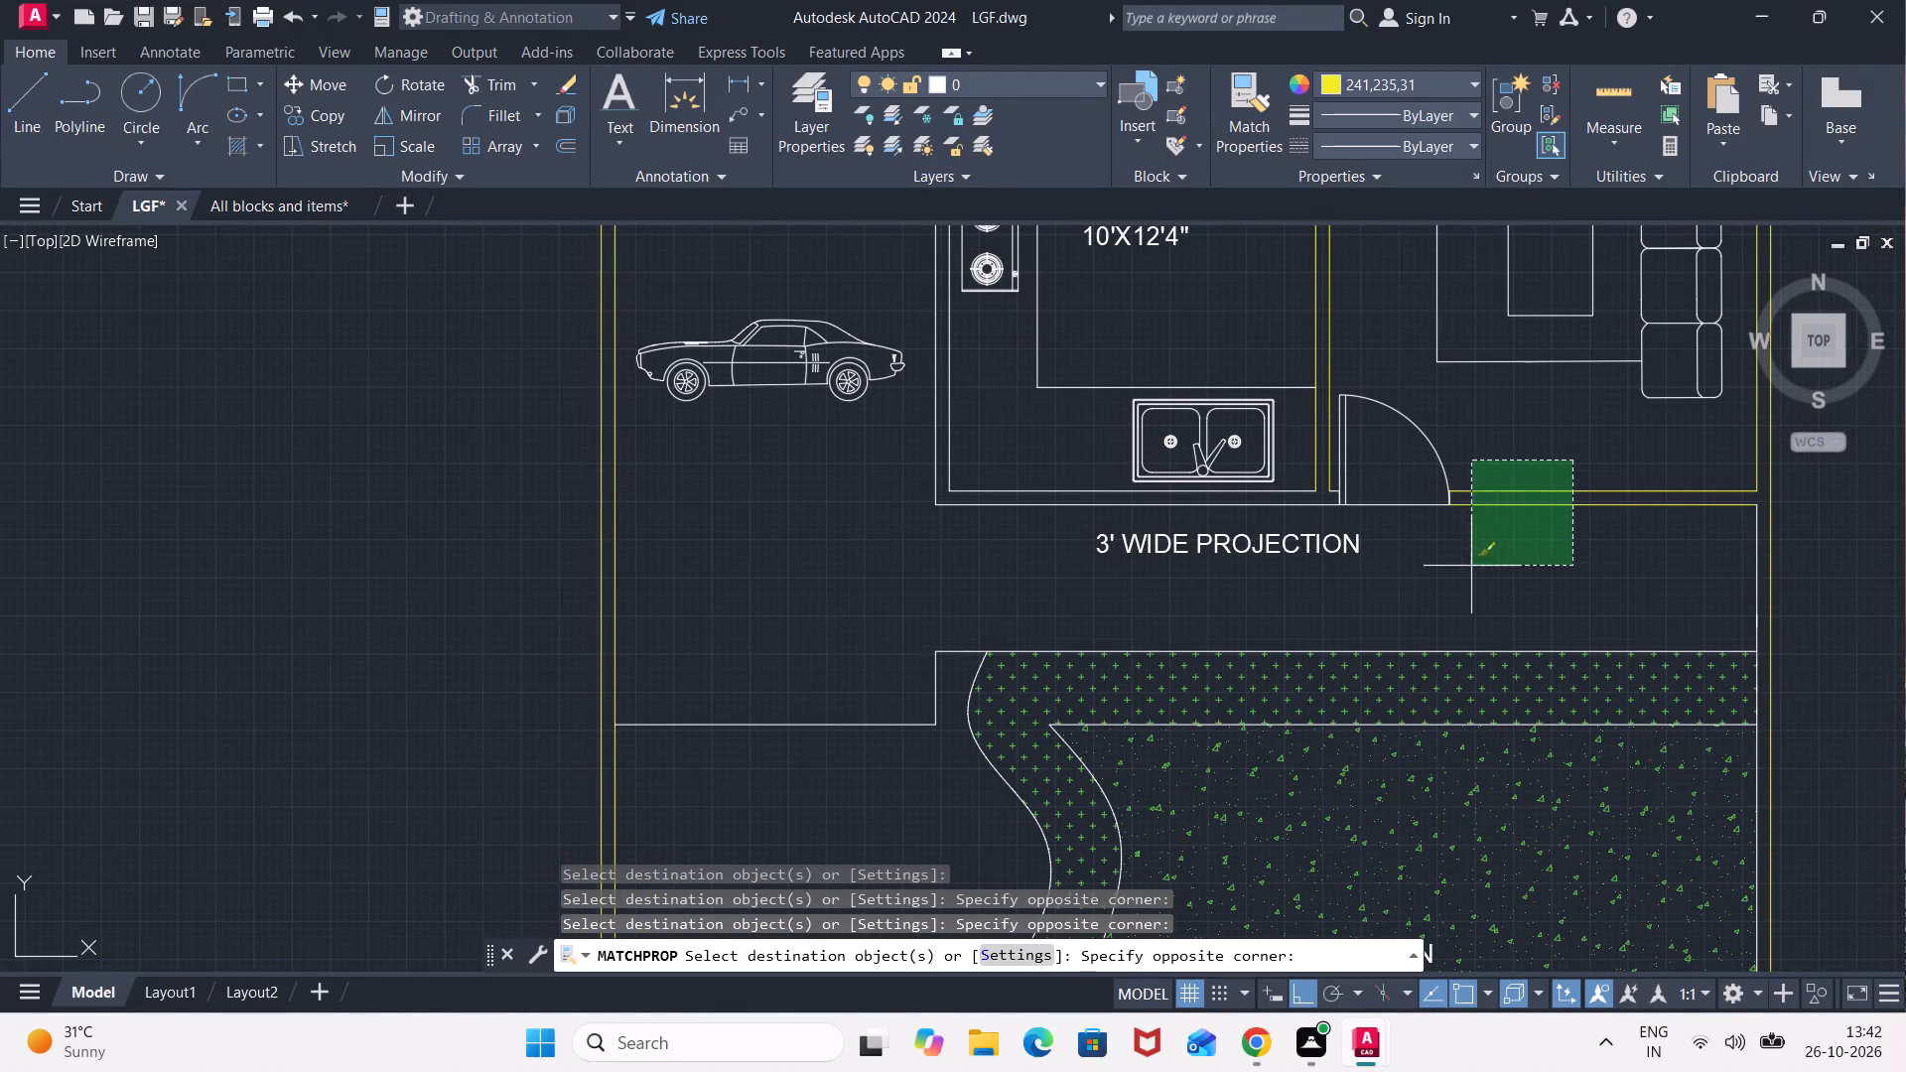
{"action": "left_click", "coordinate": [1786, 531]}
{"action": "left_click", "coordinate": [1652, 555]}
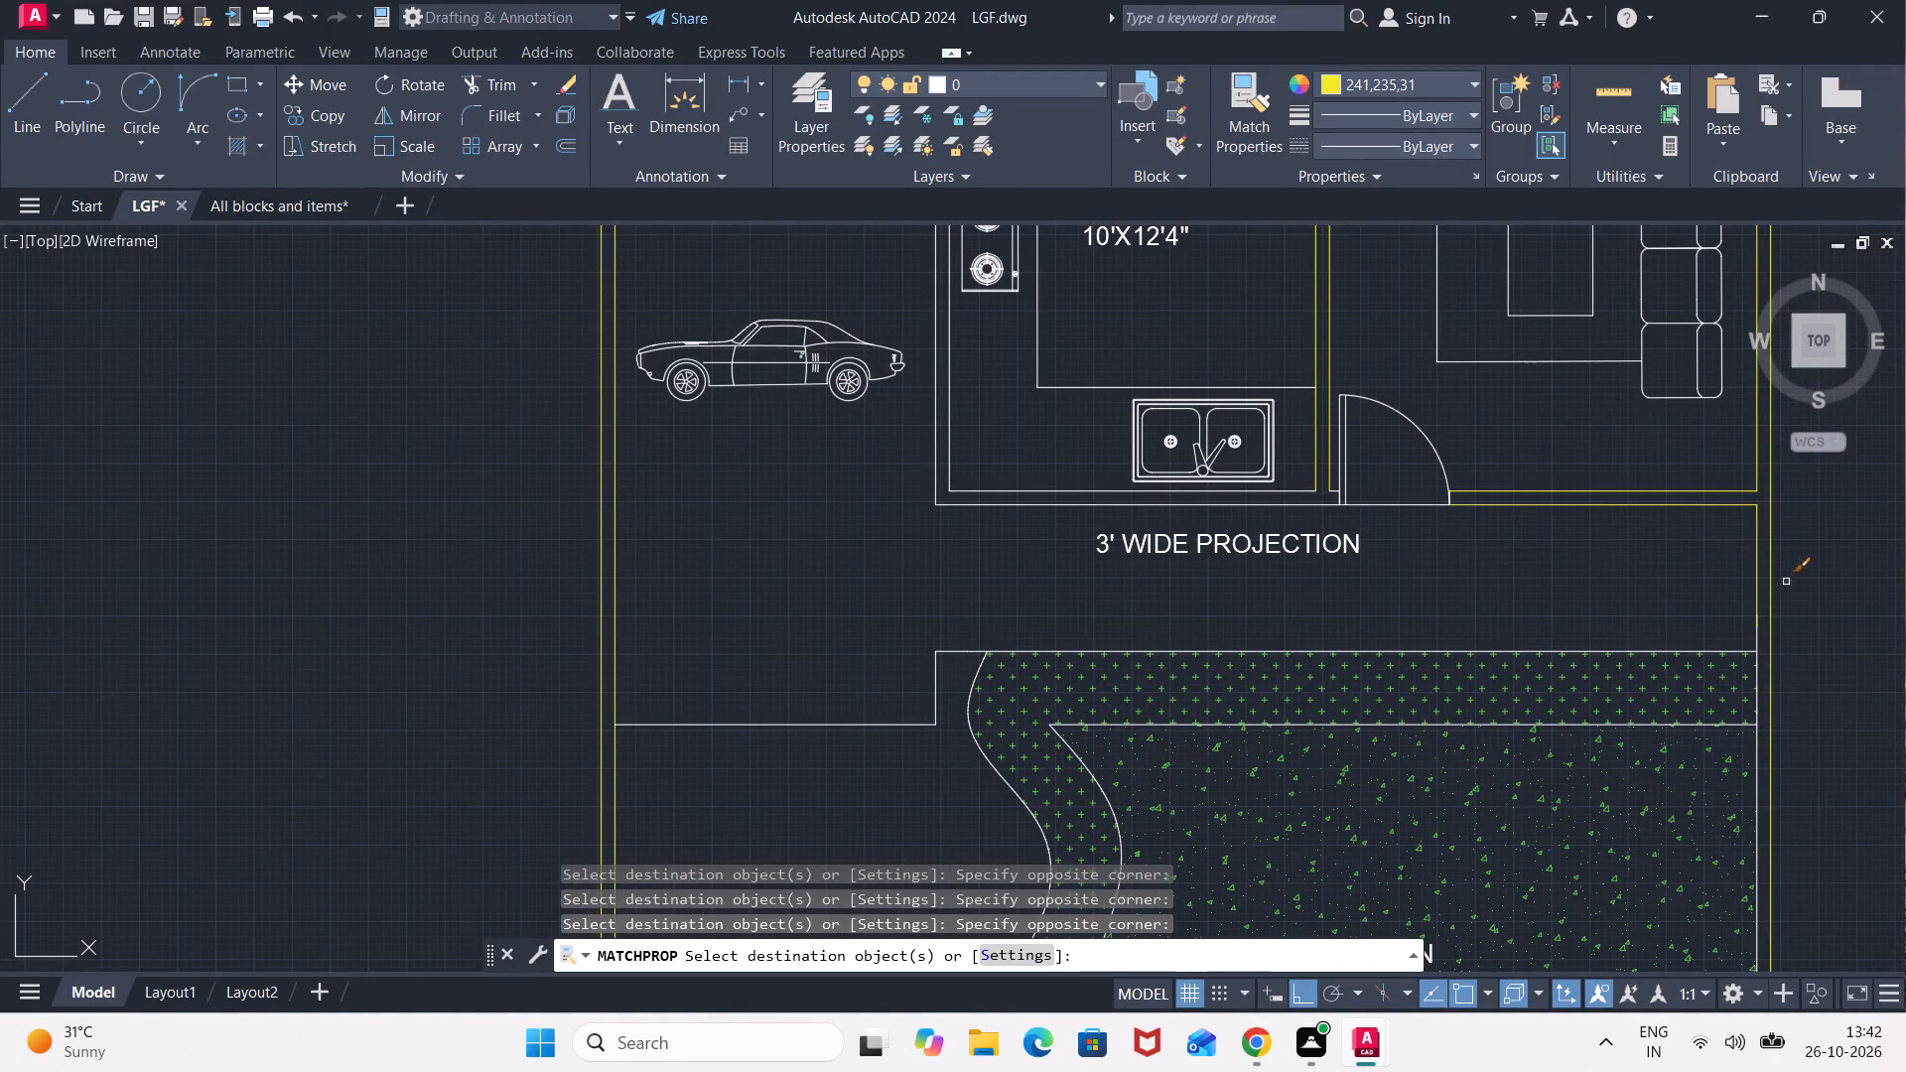
Match the yellow properties onto the inner side boundary line and both front boundary wall lines along the 10' WIDE FRONT LAWN.
{"action": "middle_click_drag", "start_coordinate": [1771, 562], "coordinate": [1322, 243]}
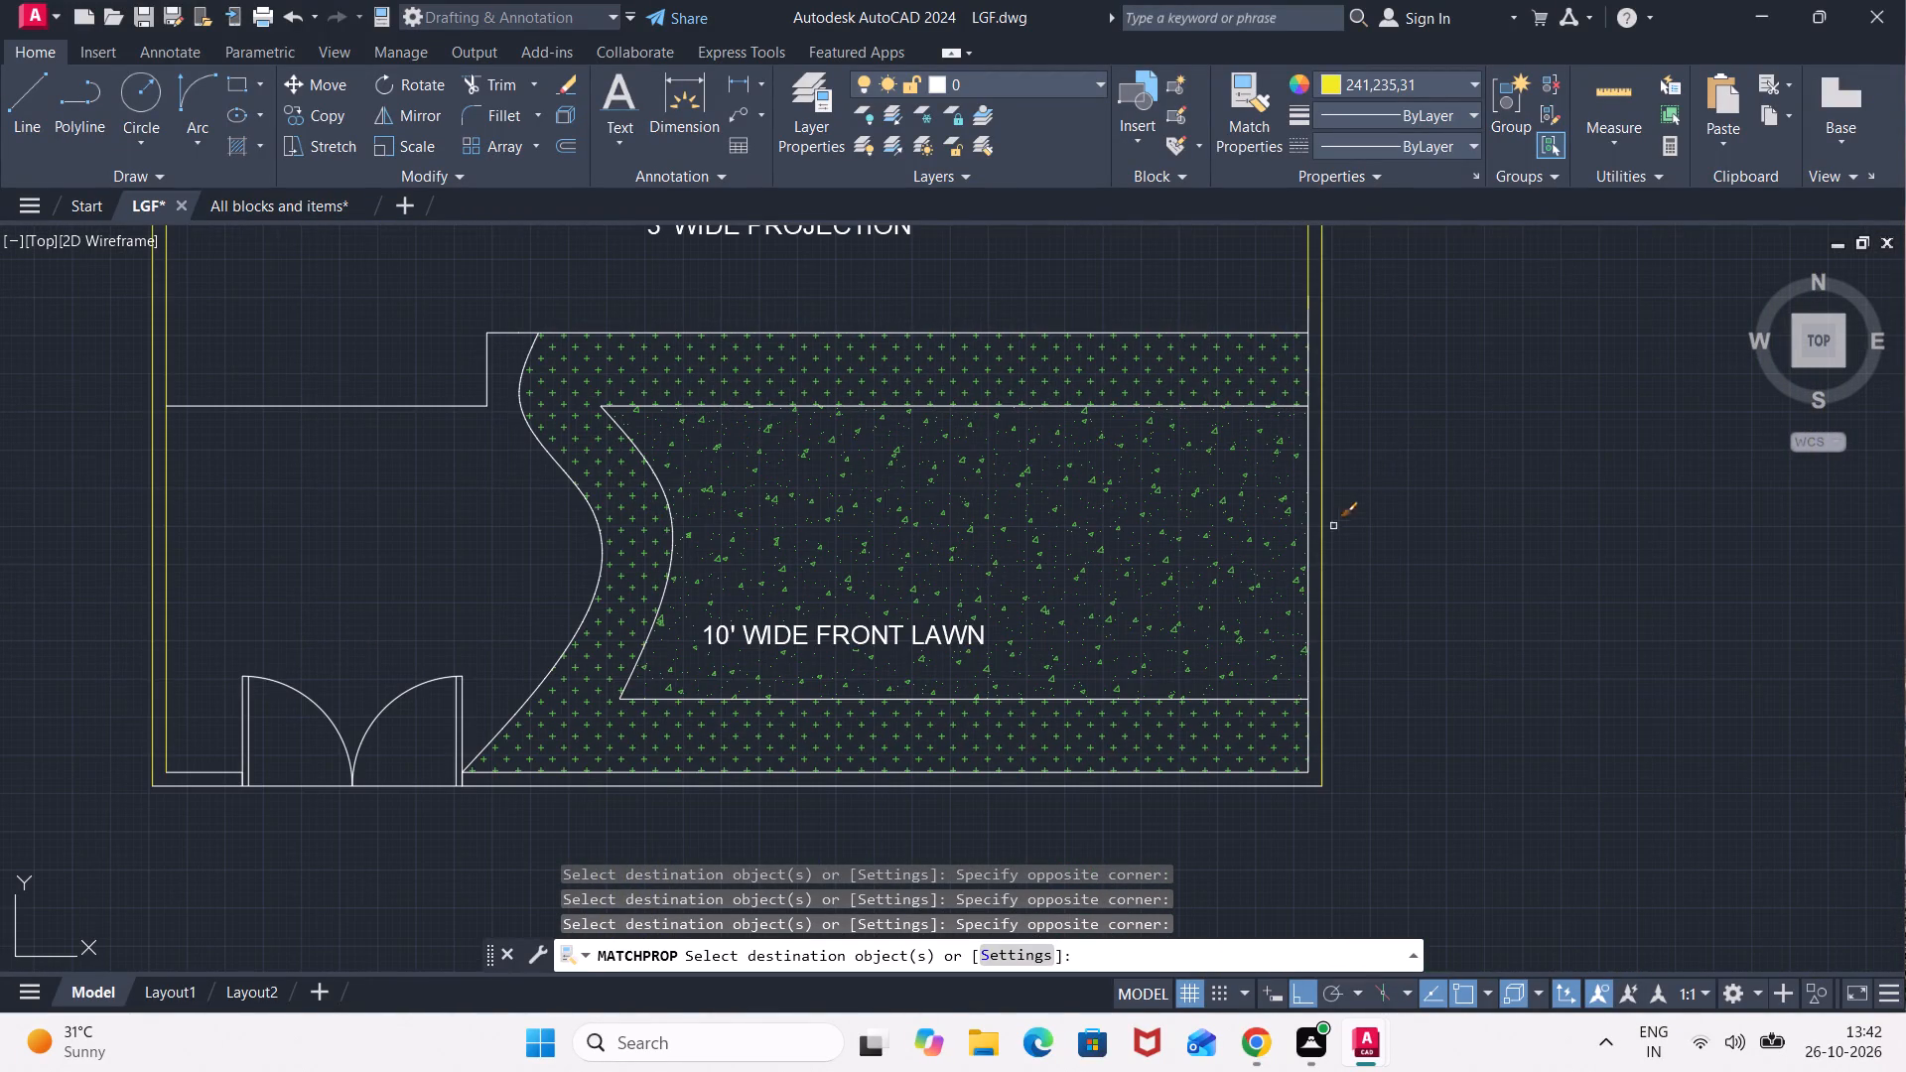
{"action": "scroll", "coordinate": [1319, 537], "scroll_direction": "up", "scroll_amount": 1}
{"action": "left_click", "coordinate": [1302, 526]}
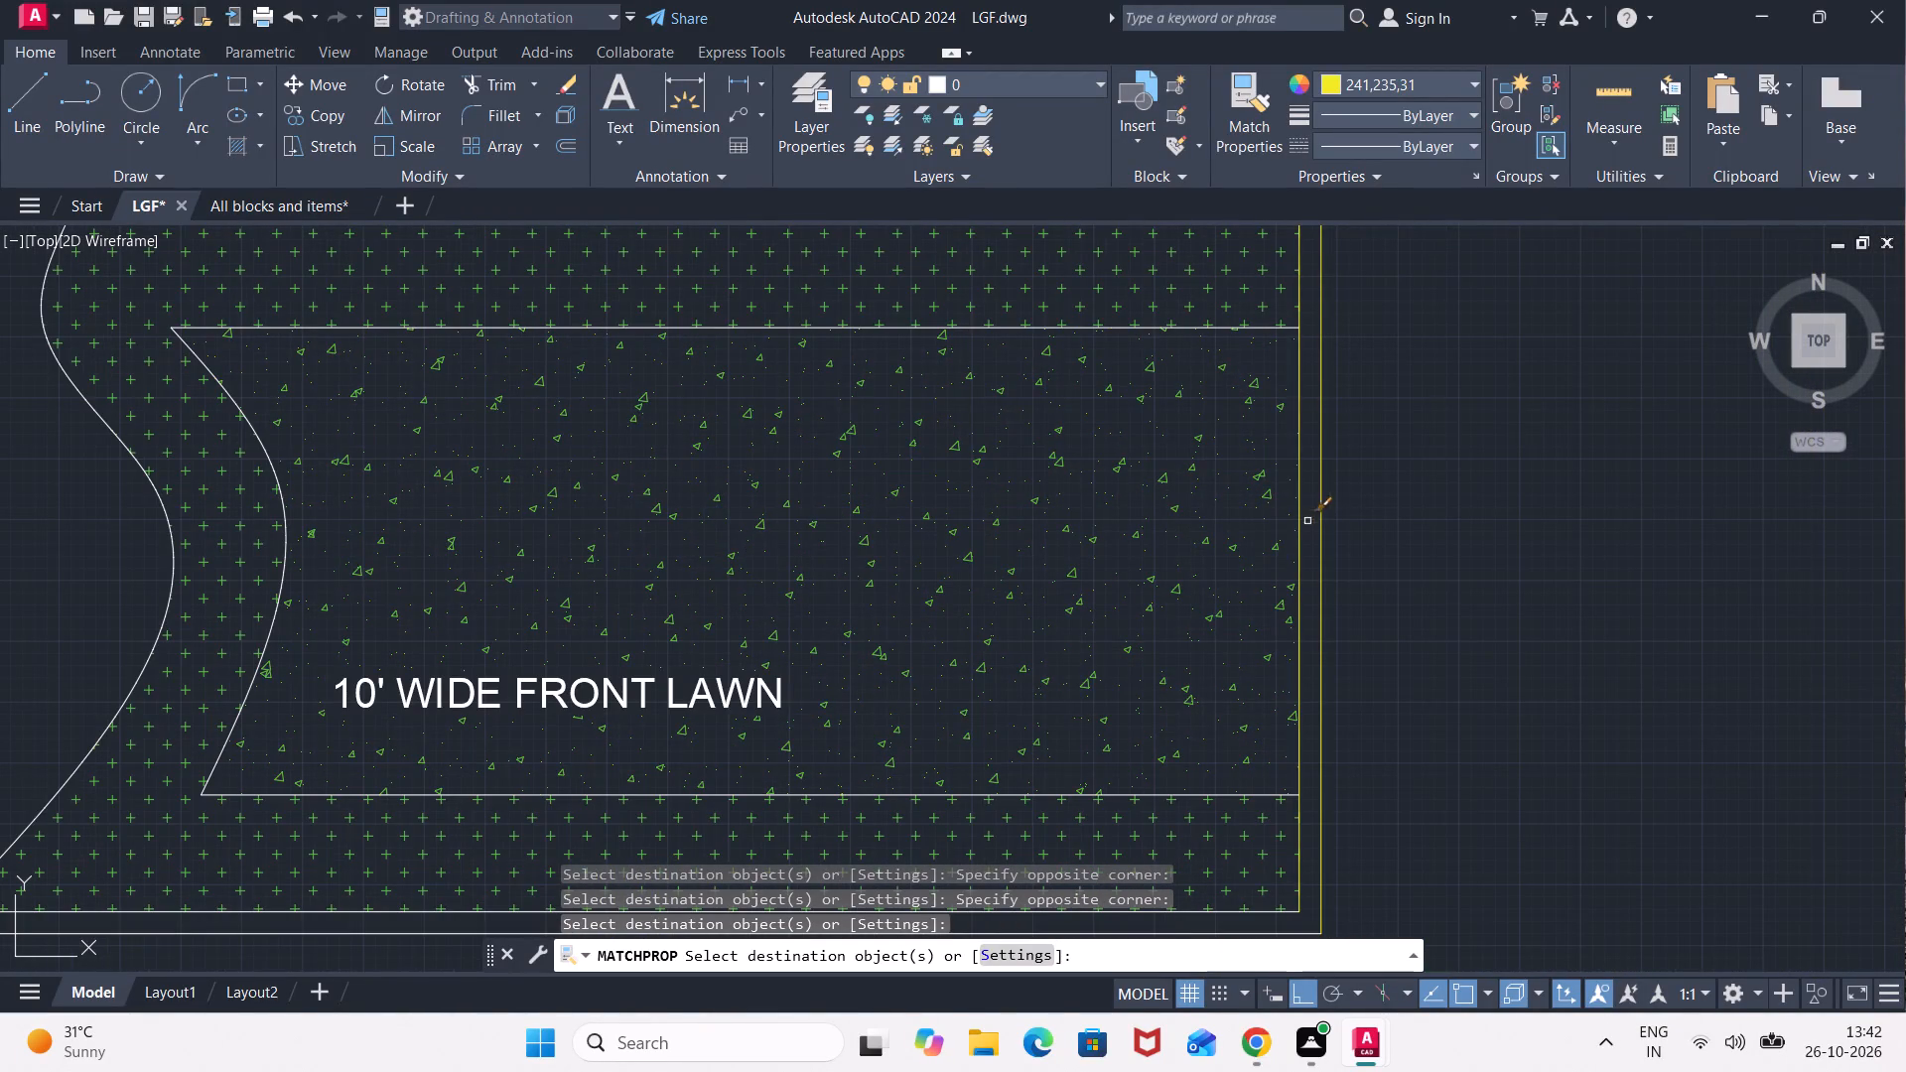
{"action": "scroll", "coordinate": [1359, 545], "scroll_direction": "down", "scroll_amount": 2}
{"action": "middle_click_drag", "start_coordinate": [1360, 609], "coordinate": [1532, 463]}
{"action": "scroll", "coordinate": [1465, 578], "scroll_direction": "up", "scroll_amount": 3}
{"action": "left_click", "coordinate": [1557, 461]}
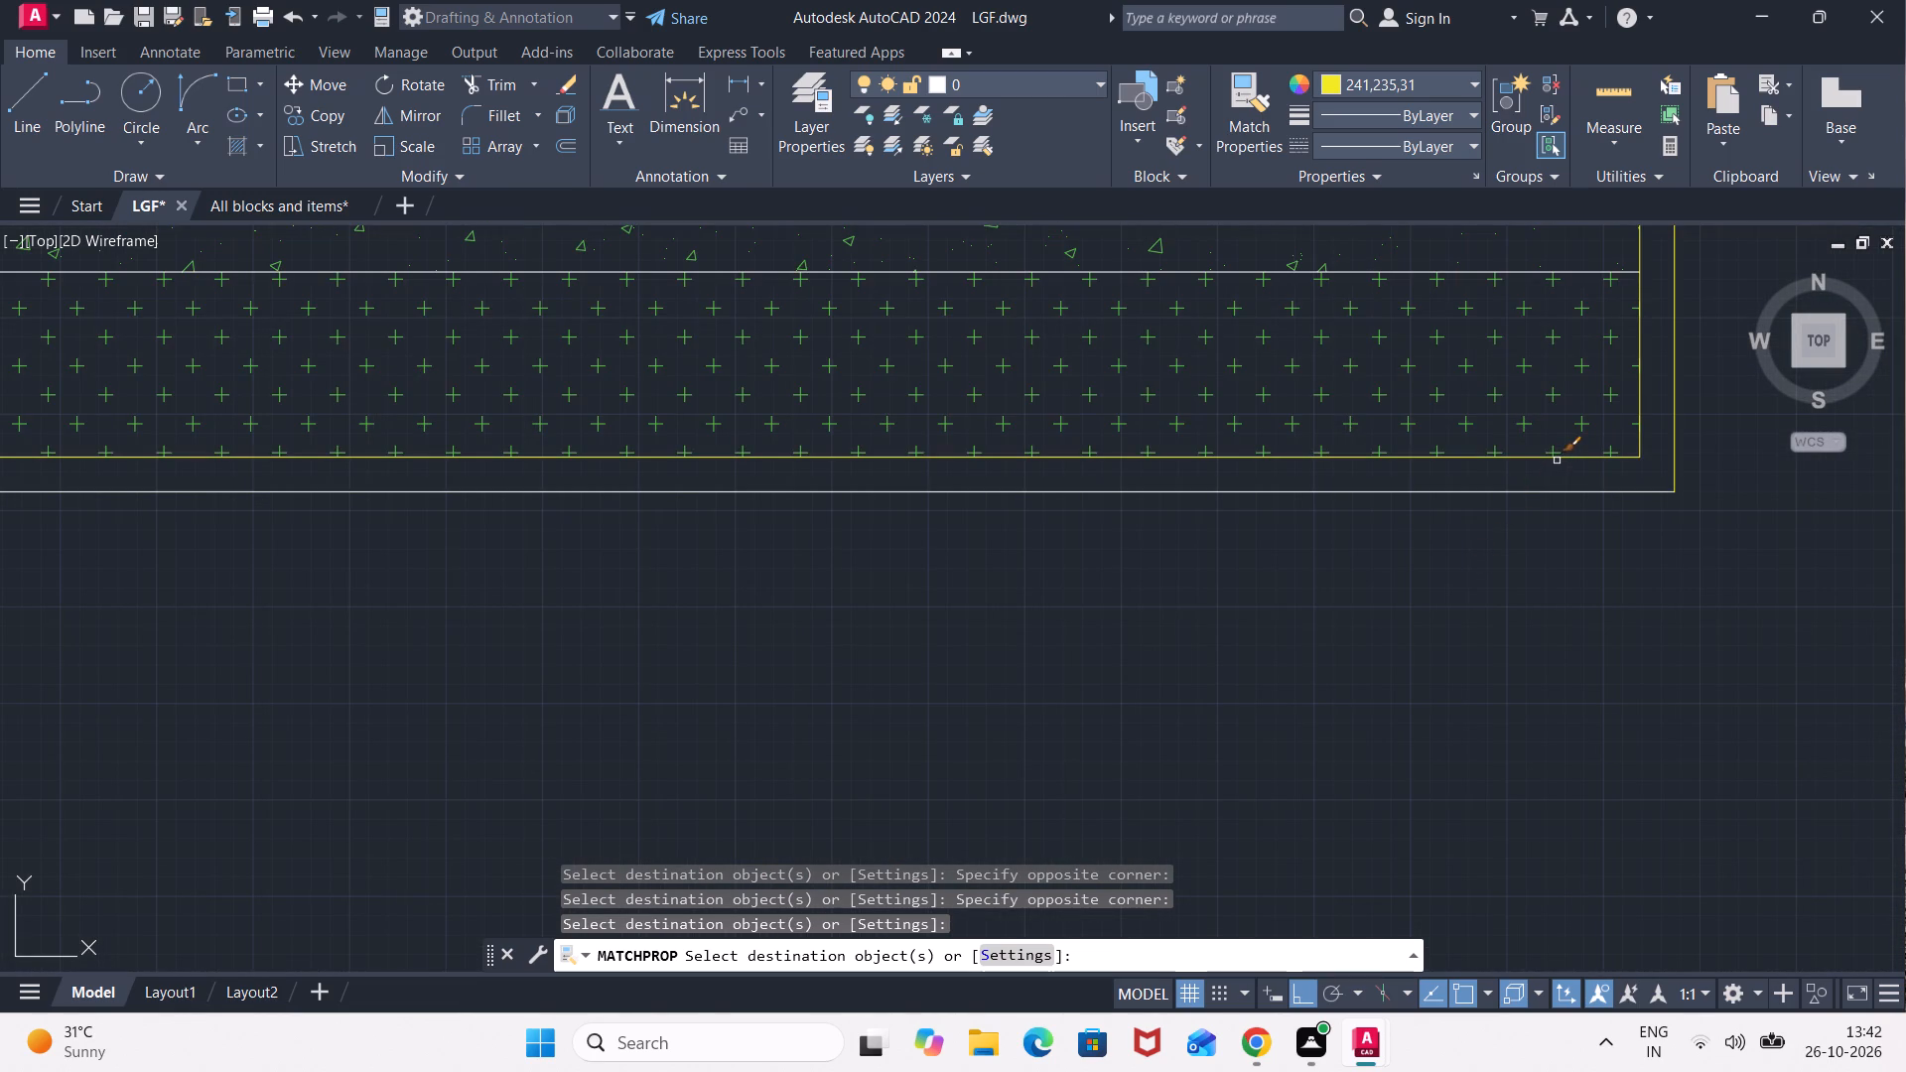
{"action": "left_click", "coordinate": [1544, 493]}
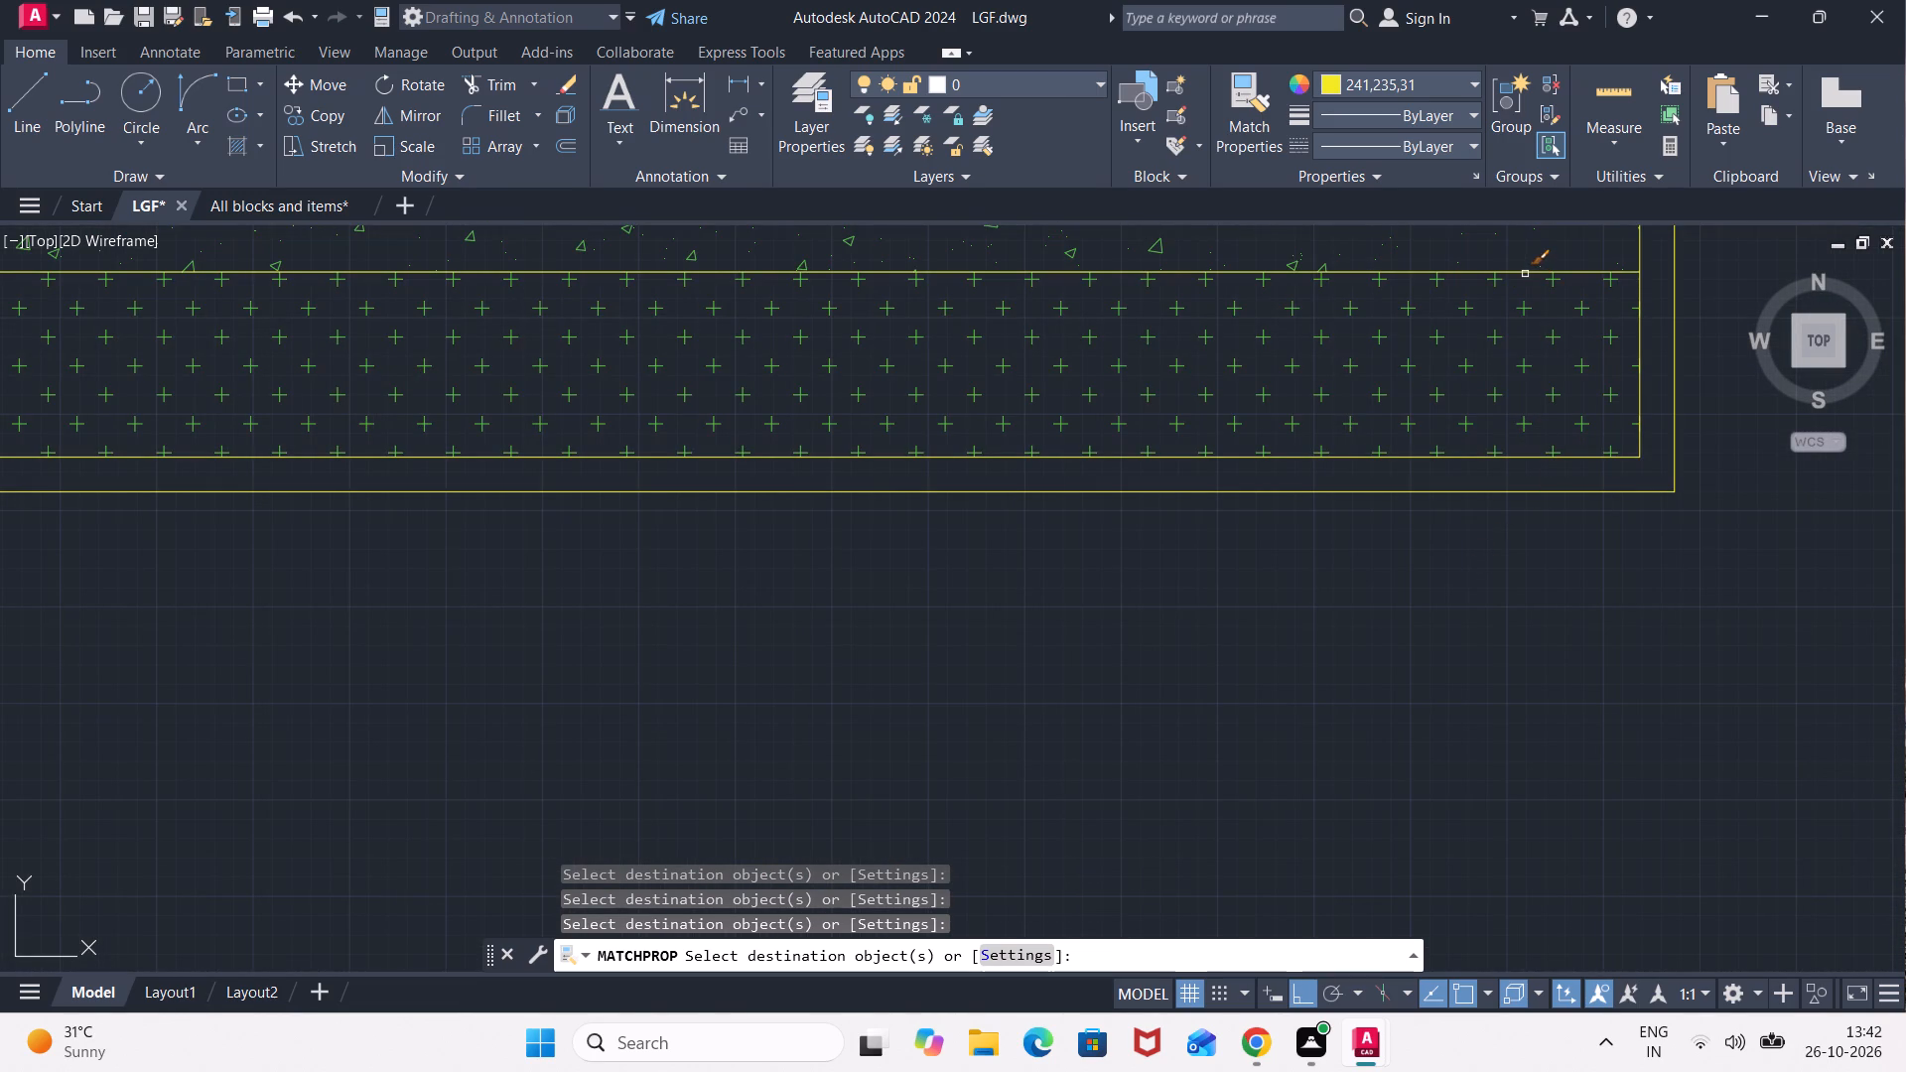
Match the yellow properties onto the boundary wall corner on the porch side of the double entrance gate.
{"action": "scroll", "coordinate": [1305, 457], "scroll_direction": "down", "scroll_amount": 3}
{"action": "middle_click_drag", "start_coordinate": [1215, 540], "coordinate": [1624, 620]}
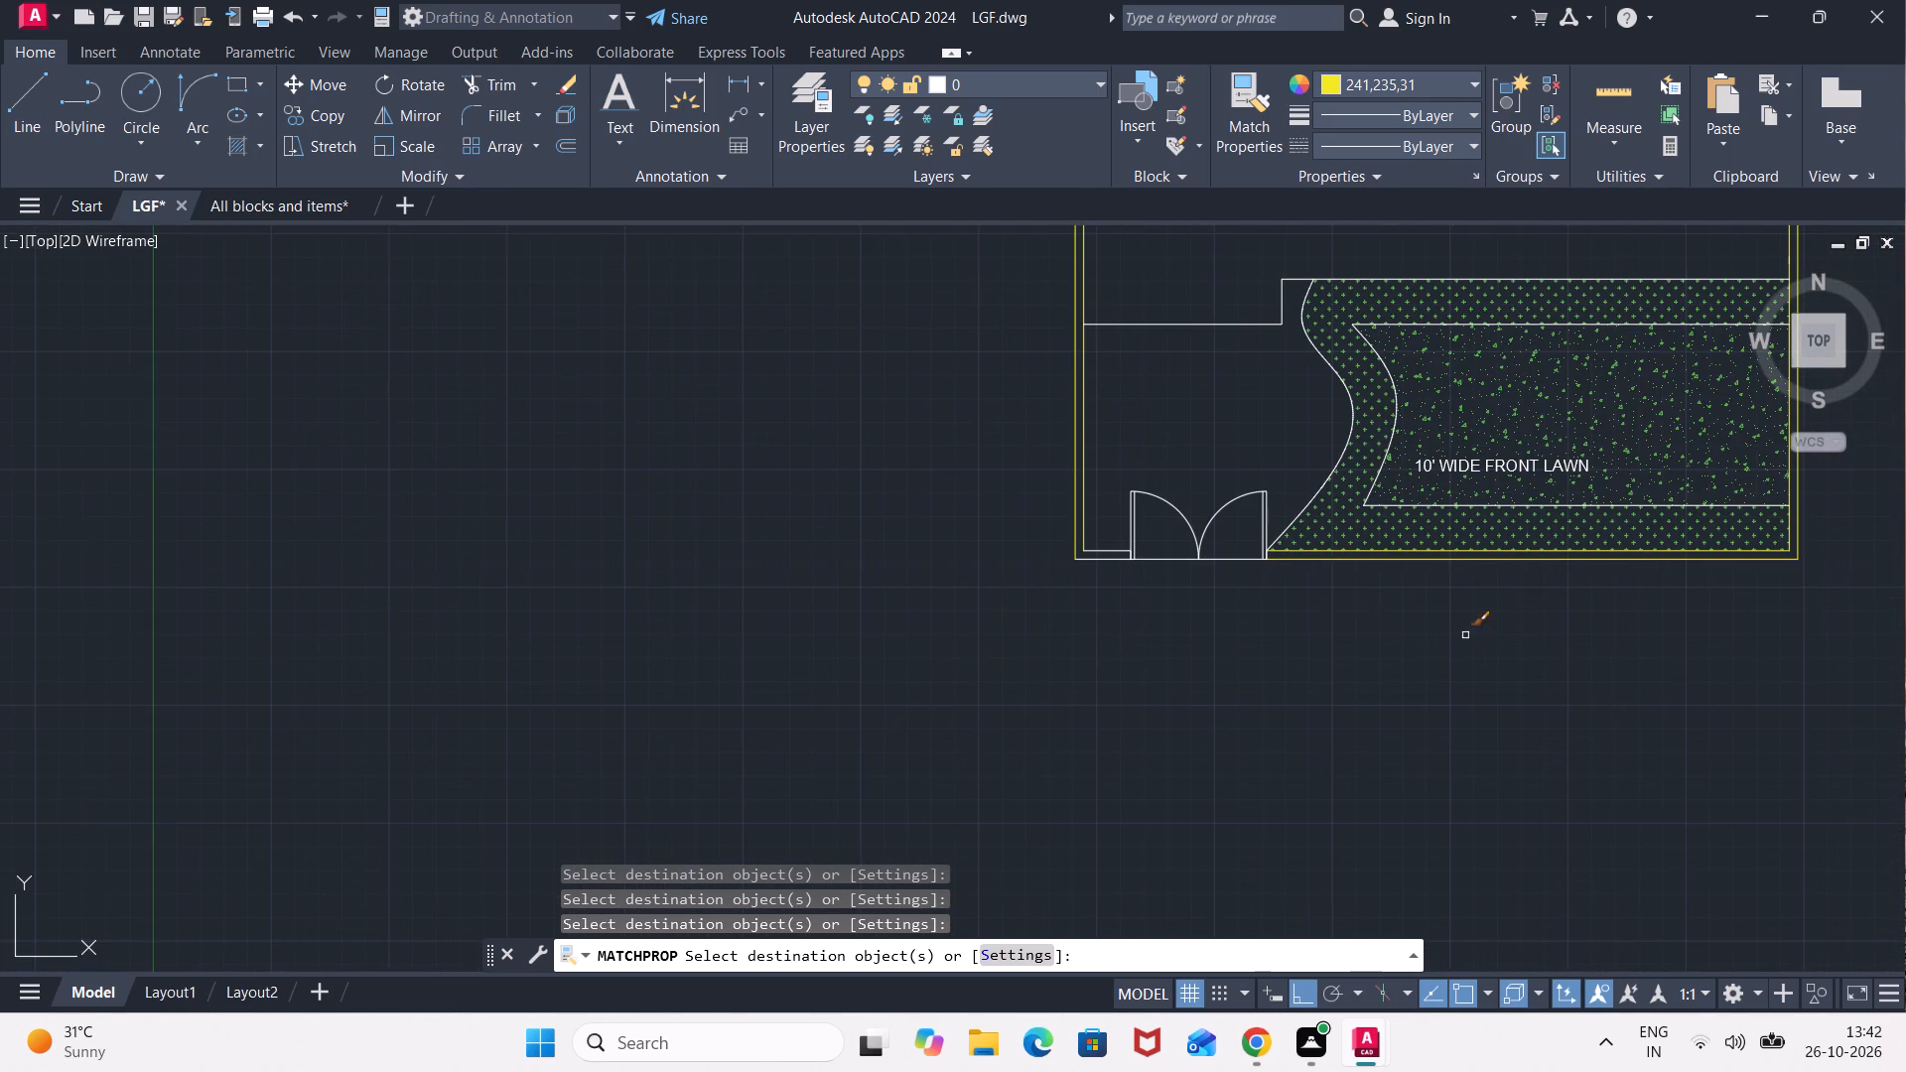
{"action": "left_click", "coordinate": [1101, 536]}
{"action": "left_click", "coordinate": [1072, 593]}
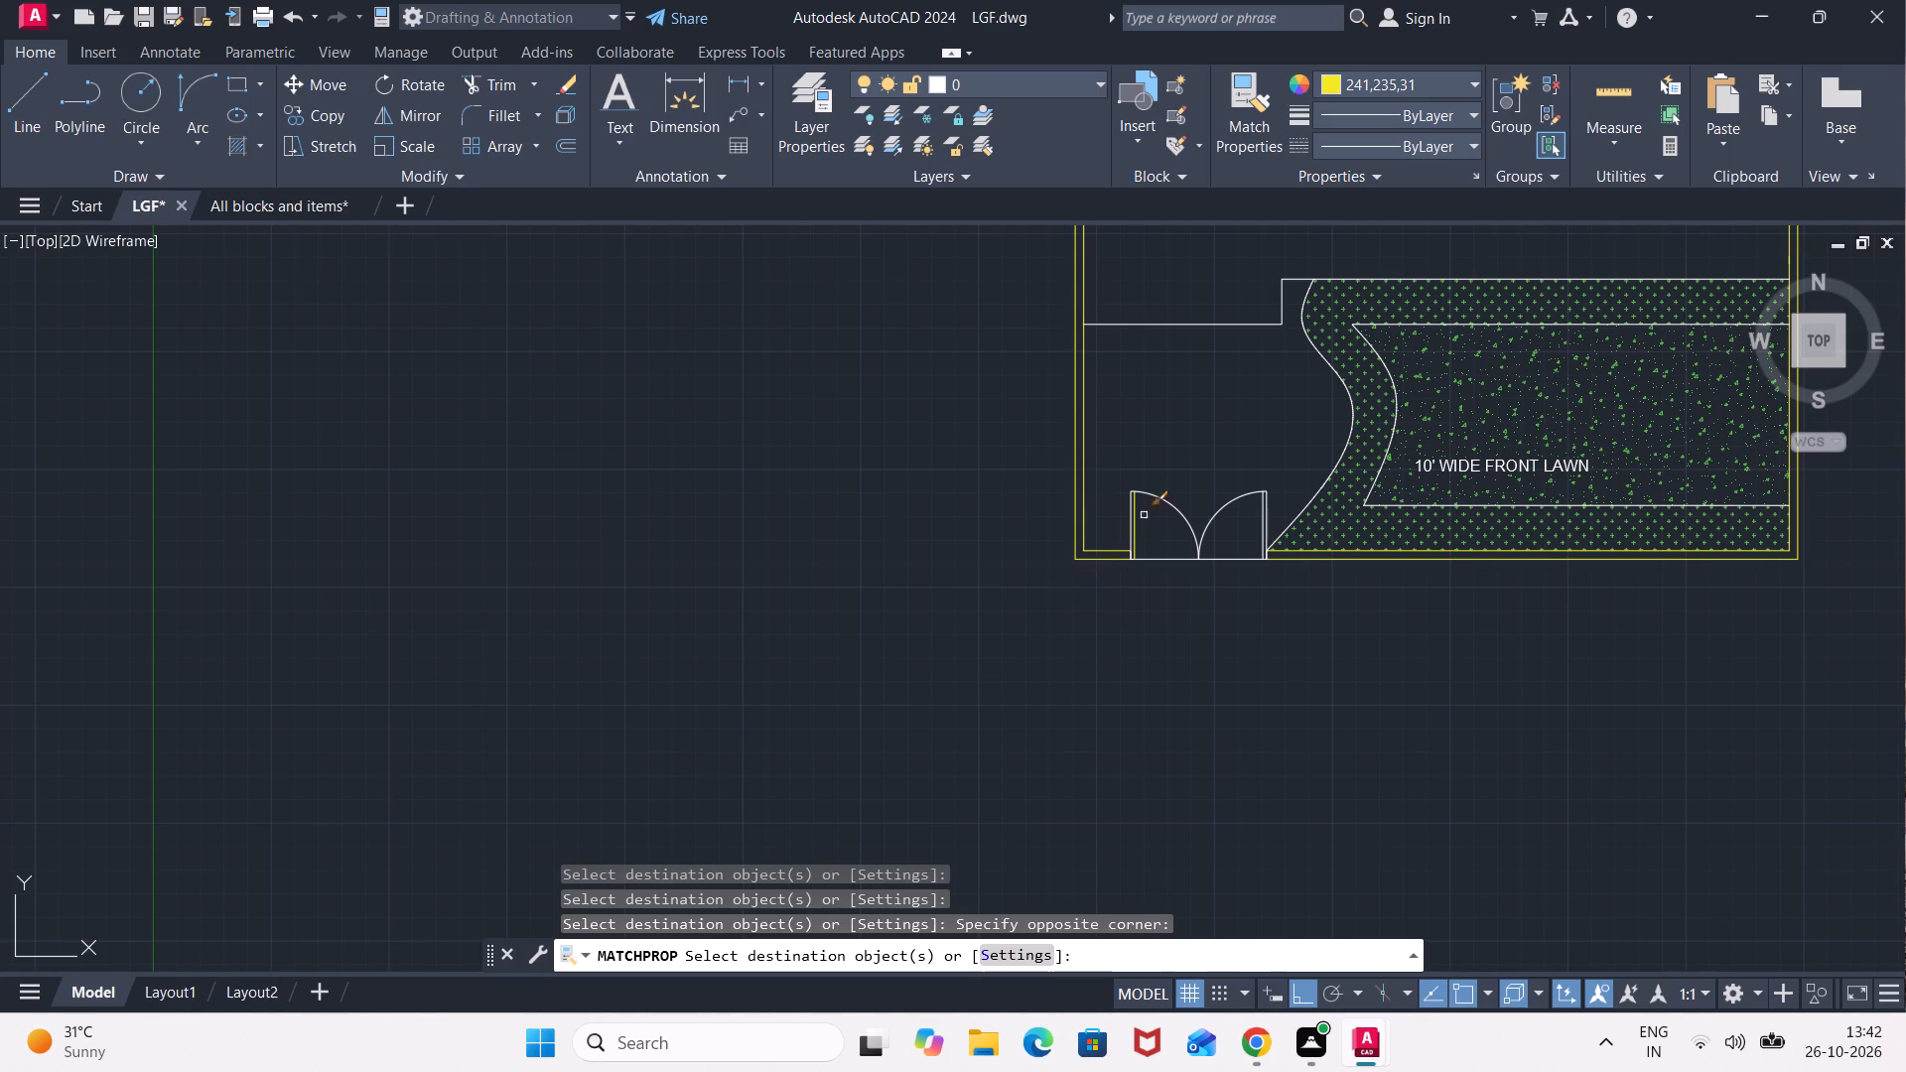
Match the yellow properties onto the stepped line crossing the front of the porch up to the lawn planting strip.
{"action": "scroll", "coordinate": [1207, 561], "scroll_direction": "up", "scroll_amount": 3}
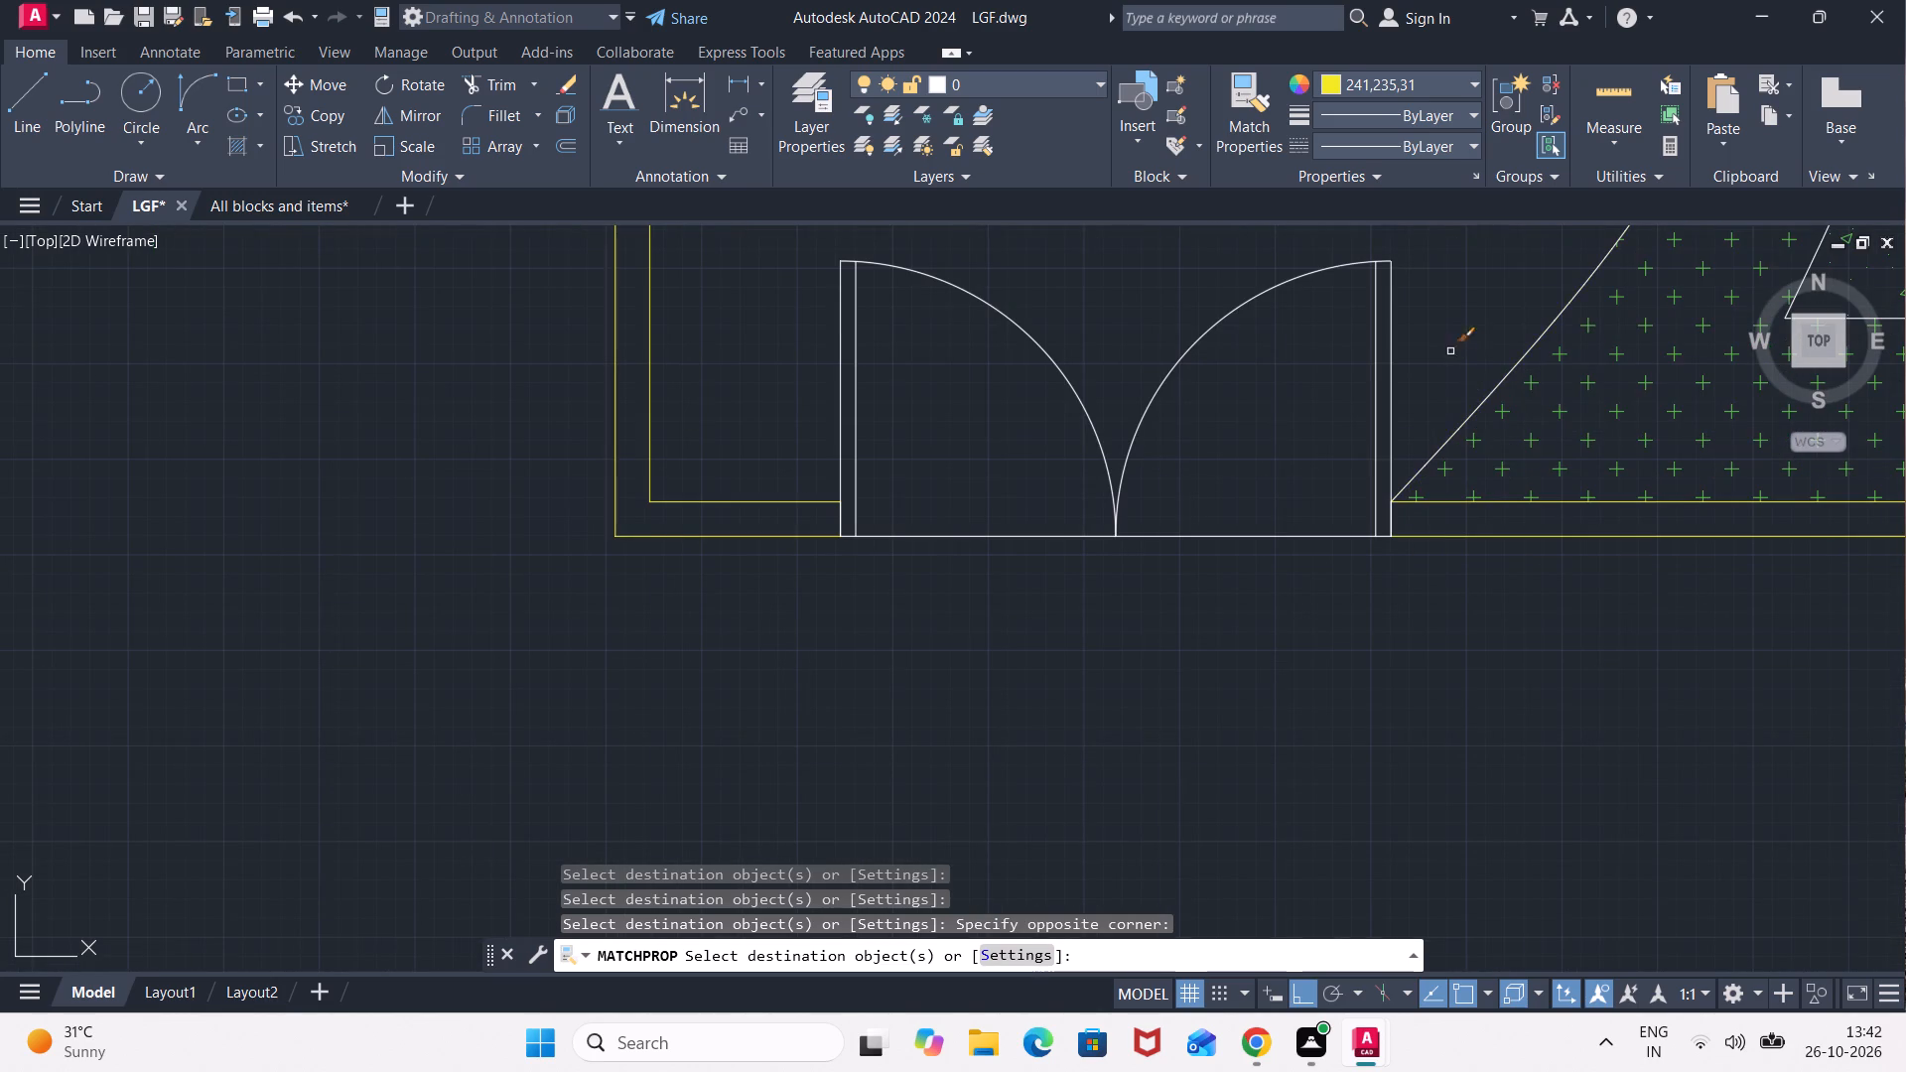
{"action": "middle_click_drag", "start_coordinate": [1444, 353], "coordinate": [1451, 805]}
{"action": "scroll", "coordinate": [1379, 453], "scroll_direction": "down", "scroll_amount": 4}
{"action": "middle_click_drag", "start_coordinate": [1381, 426], "coordinate": [1371, 506]}
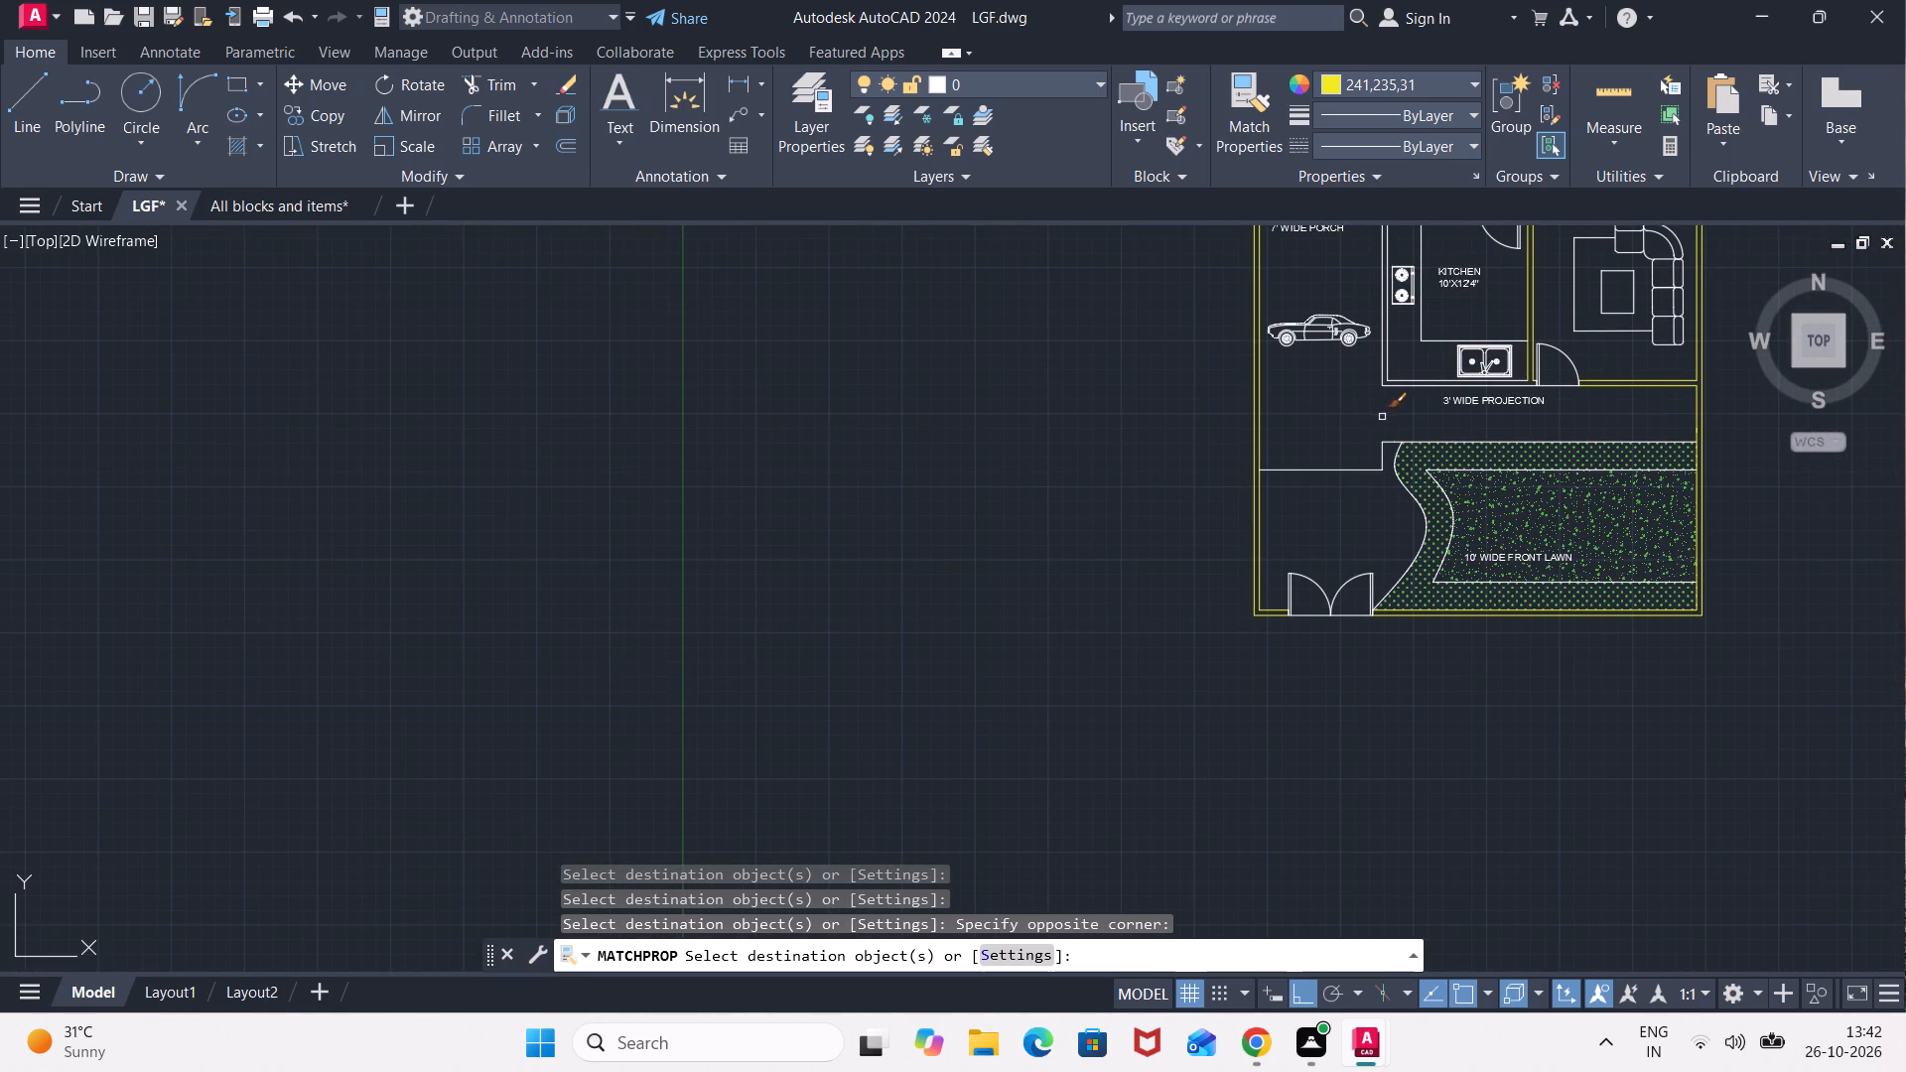
{"action": "left_click", "coordinate": [1386, 434]}
{"action": "left_click", "coordinate": [1328, 489]}
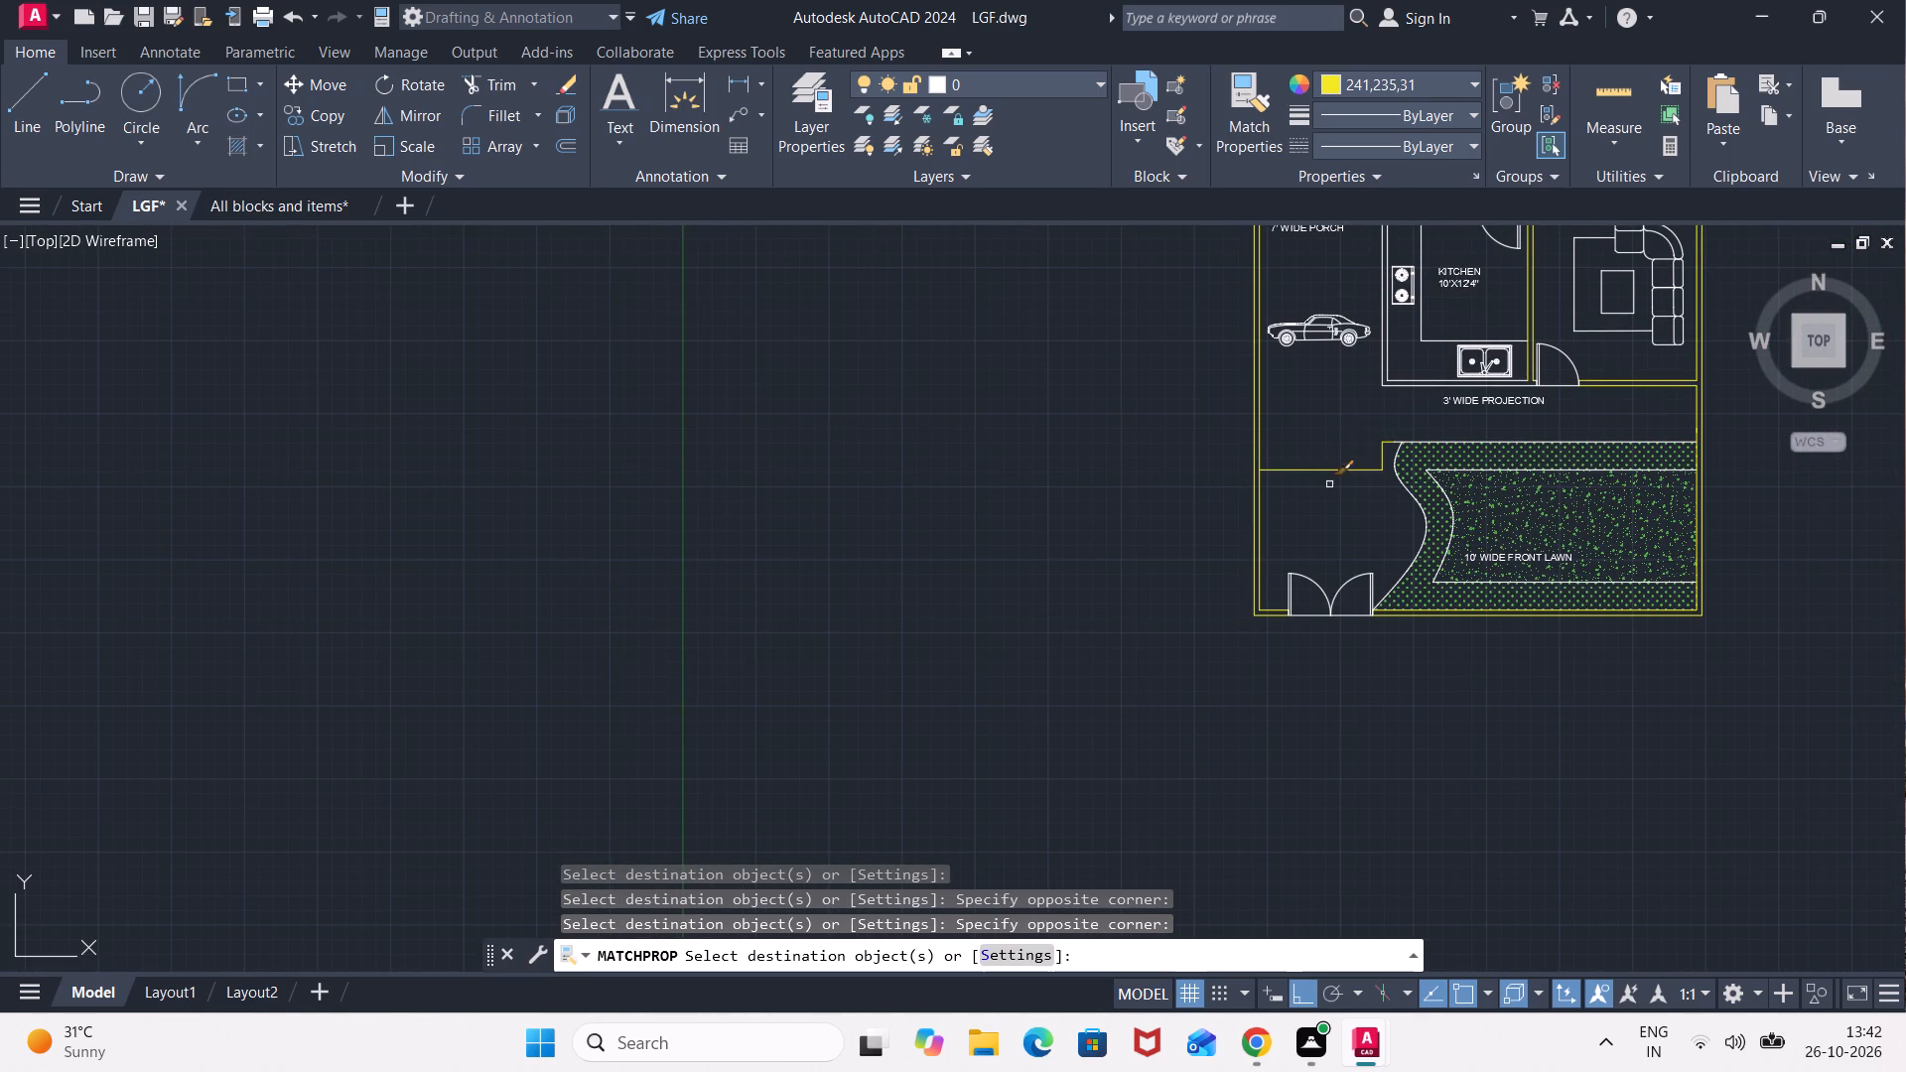
Match the yellow properties onto the KITCHEN's porch-side and front walls.
{"action": "middle_click_drag", "start_coordinate": [1361, 401], "coordinate": [1330, 488]}
{"action": "left_click", "coordinate": [1371, 435]}
{"action": "left_click", "coordinate": [1318, 483]}
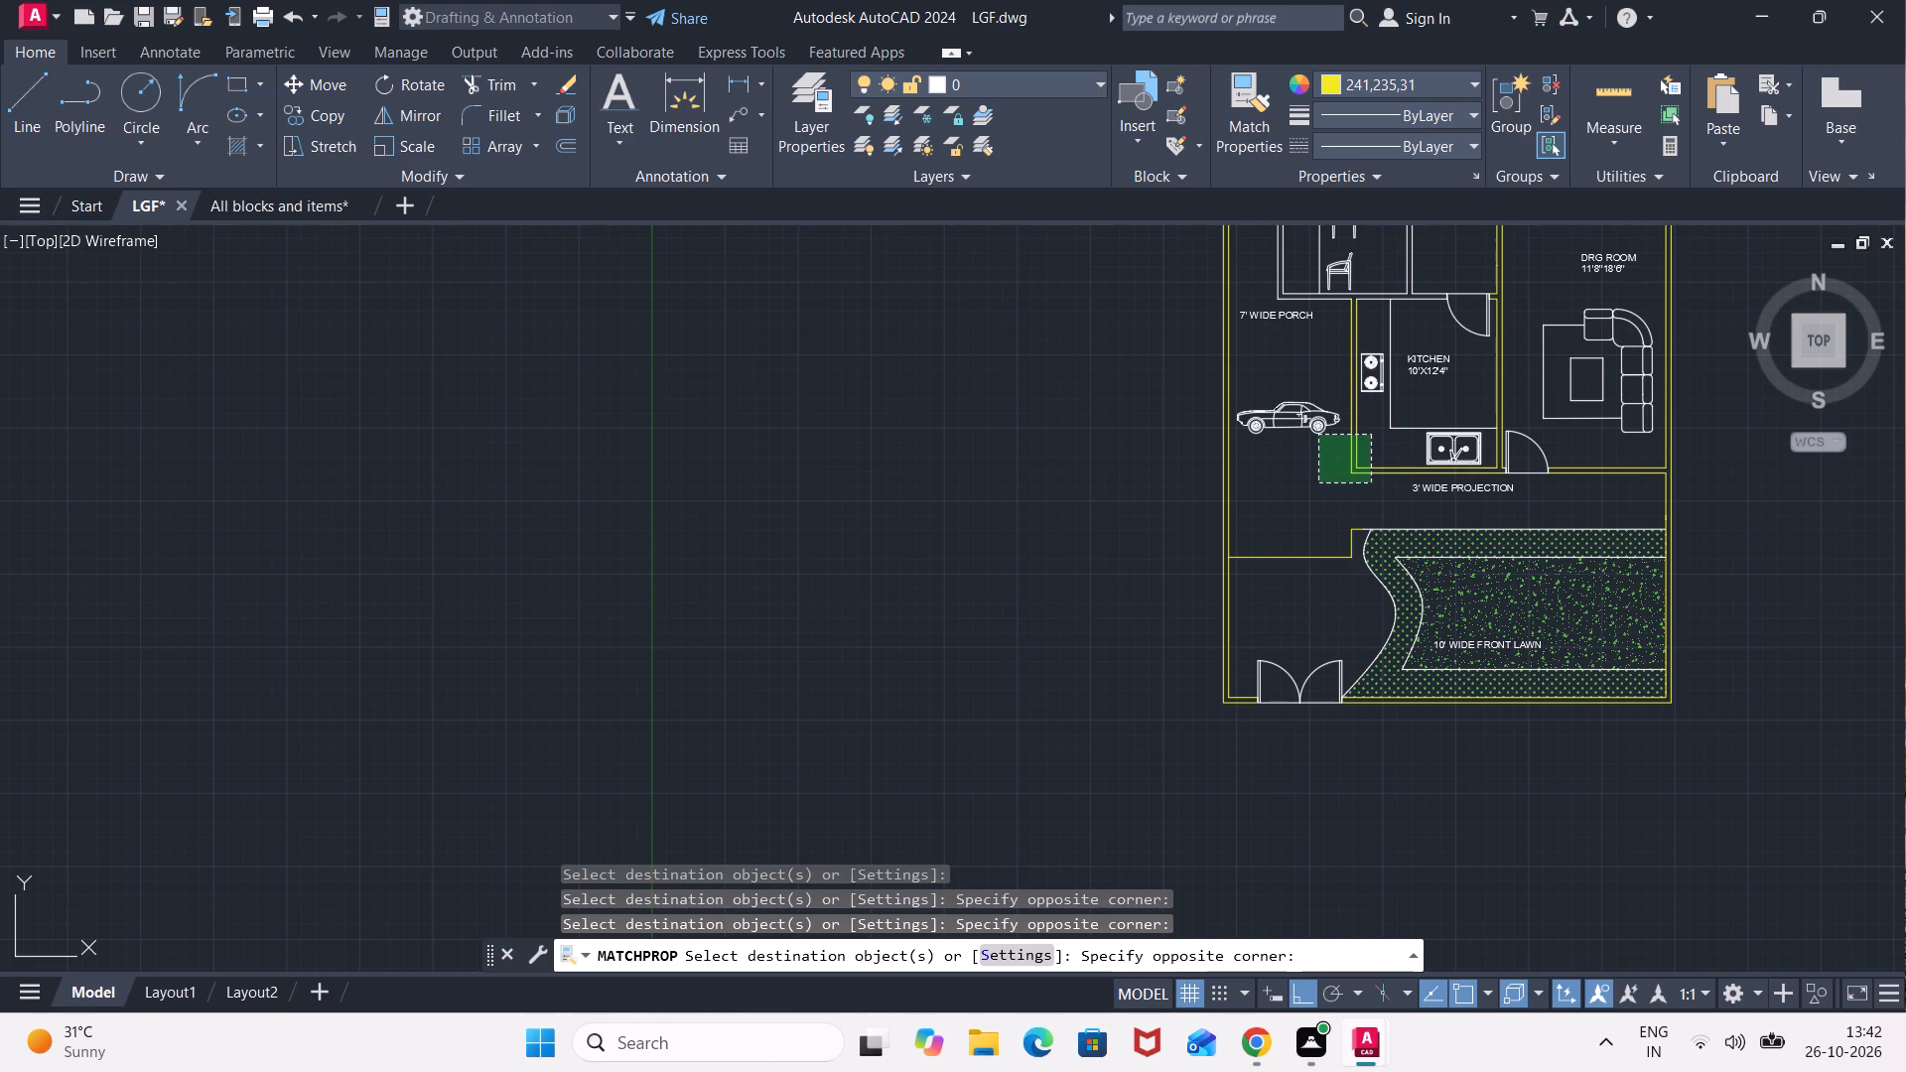
Match the yellow properties onto the wall end and short stub on either side of the DRG ROOM's front door.
{"action": "scroll", "coordinate": [1497, 469], "scroll_direction": "up", "scroll_amount": 3}
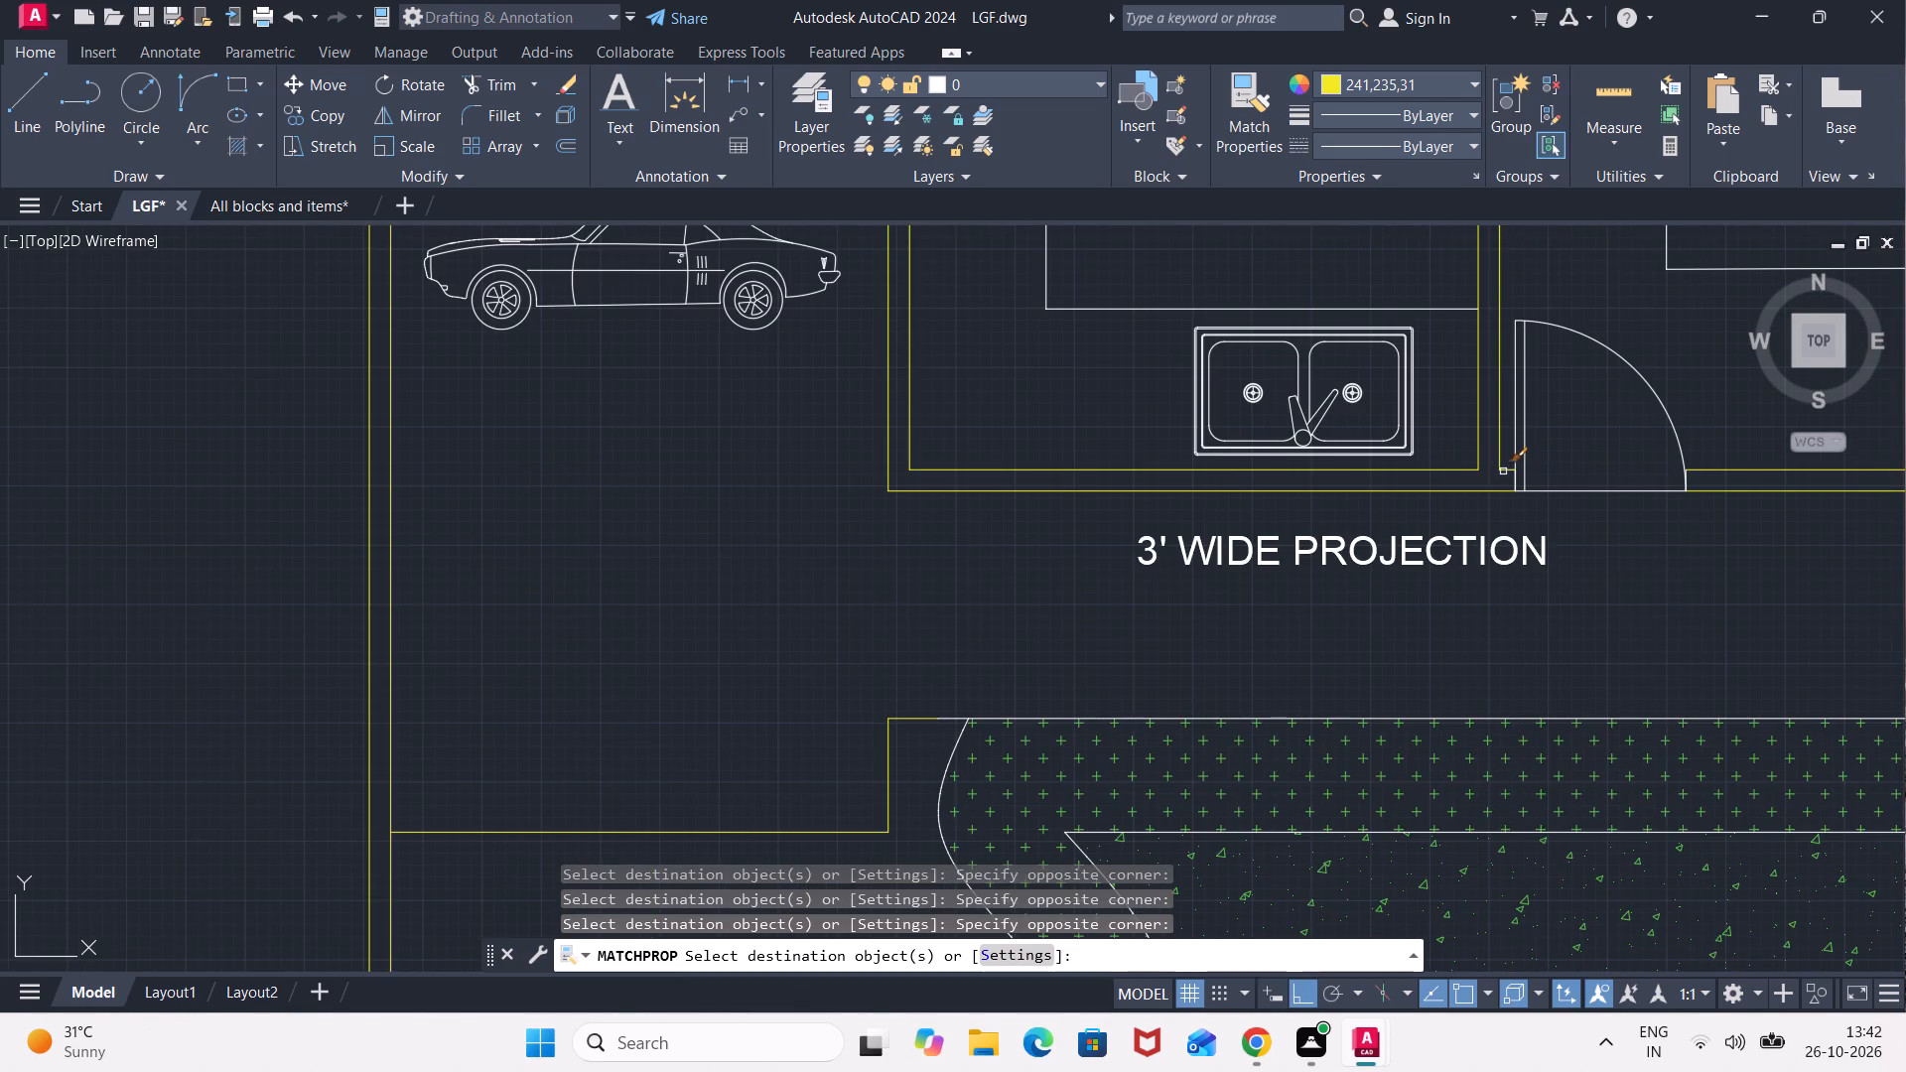
{"action": "left_click", "coordinate": [1503, 471]}
{"action": "scroll", "coordinate": [1758, 509], "scroll_direction": "up", "scroll_amount": 2}
{"action": "scroll", "coordinate": [1568, 454], "scroll_direction": "up", "scroll_amount": 2}
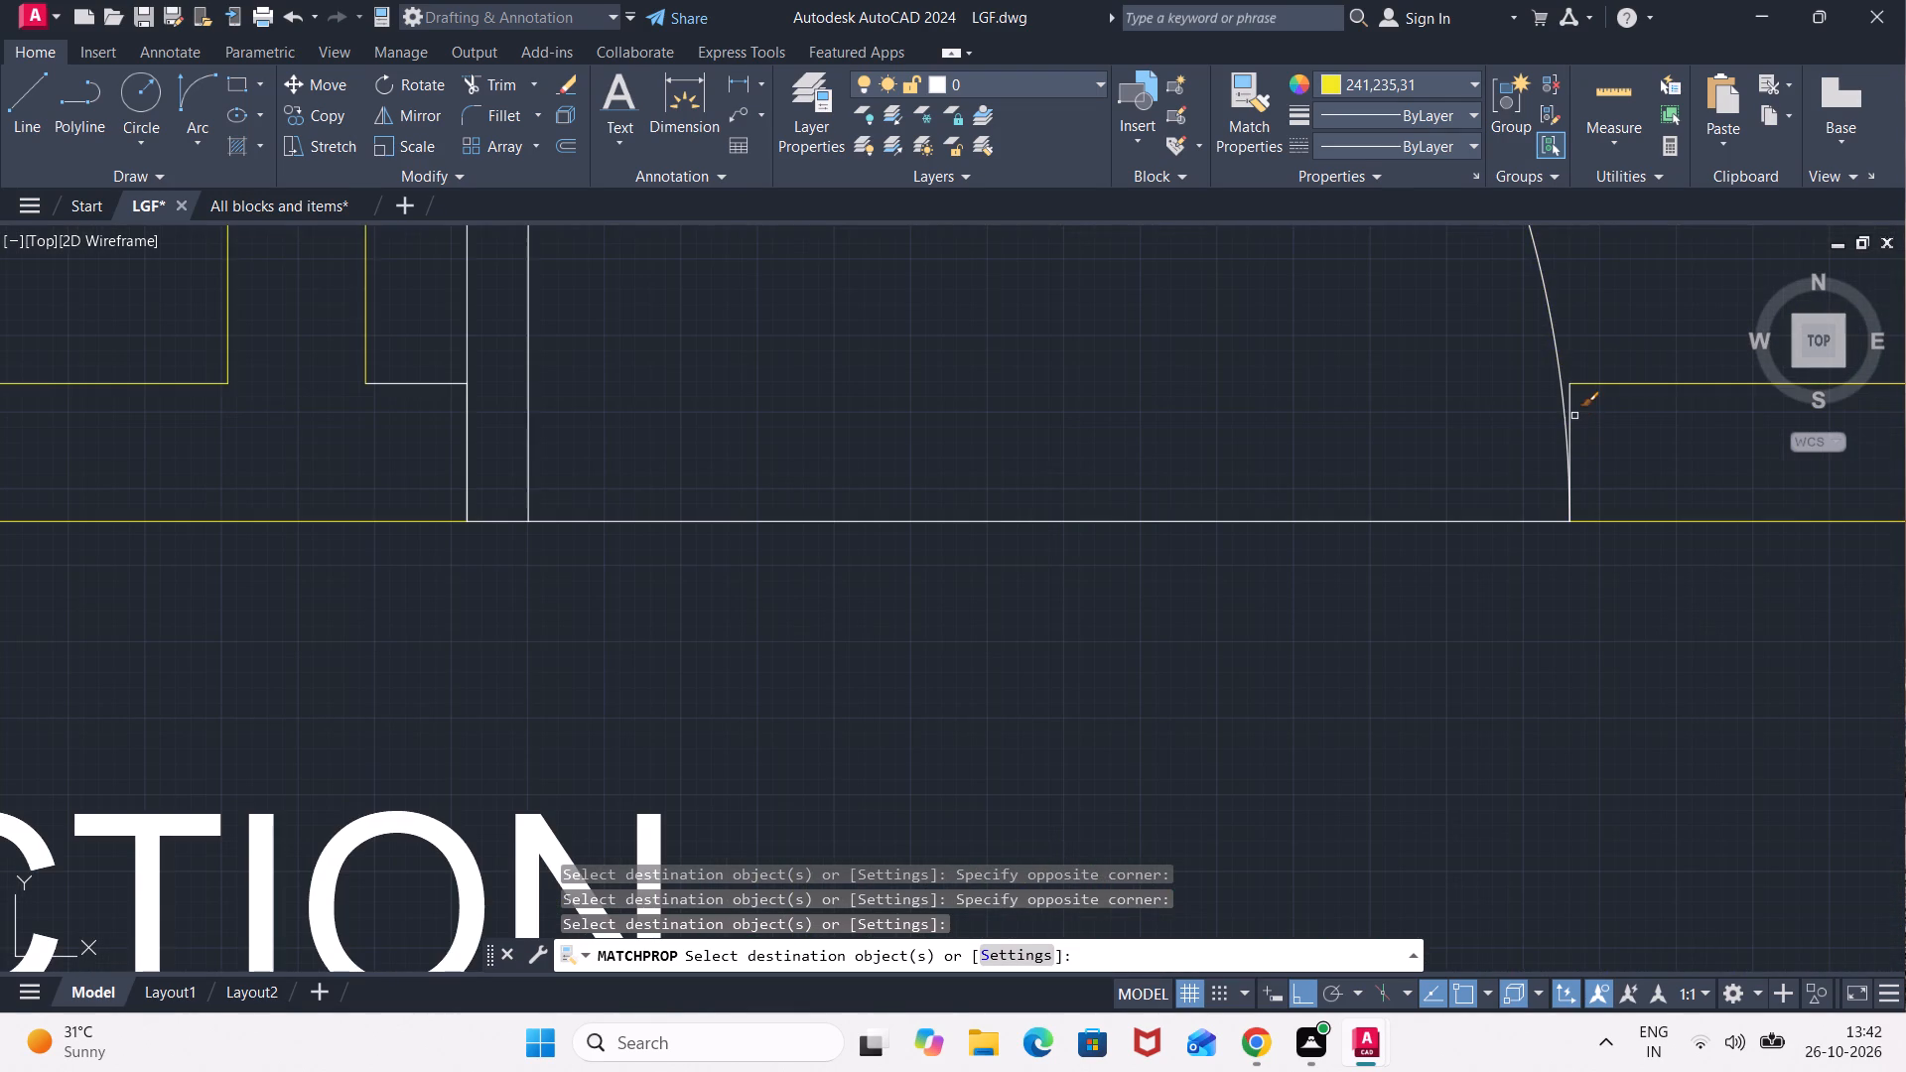
{"action": "left_click", "coordinate": [1570, 406]}
{"action": "scroll", "coordinate": [1460, 583], "scroll_direction": "down", "scroll_amount": 3}
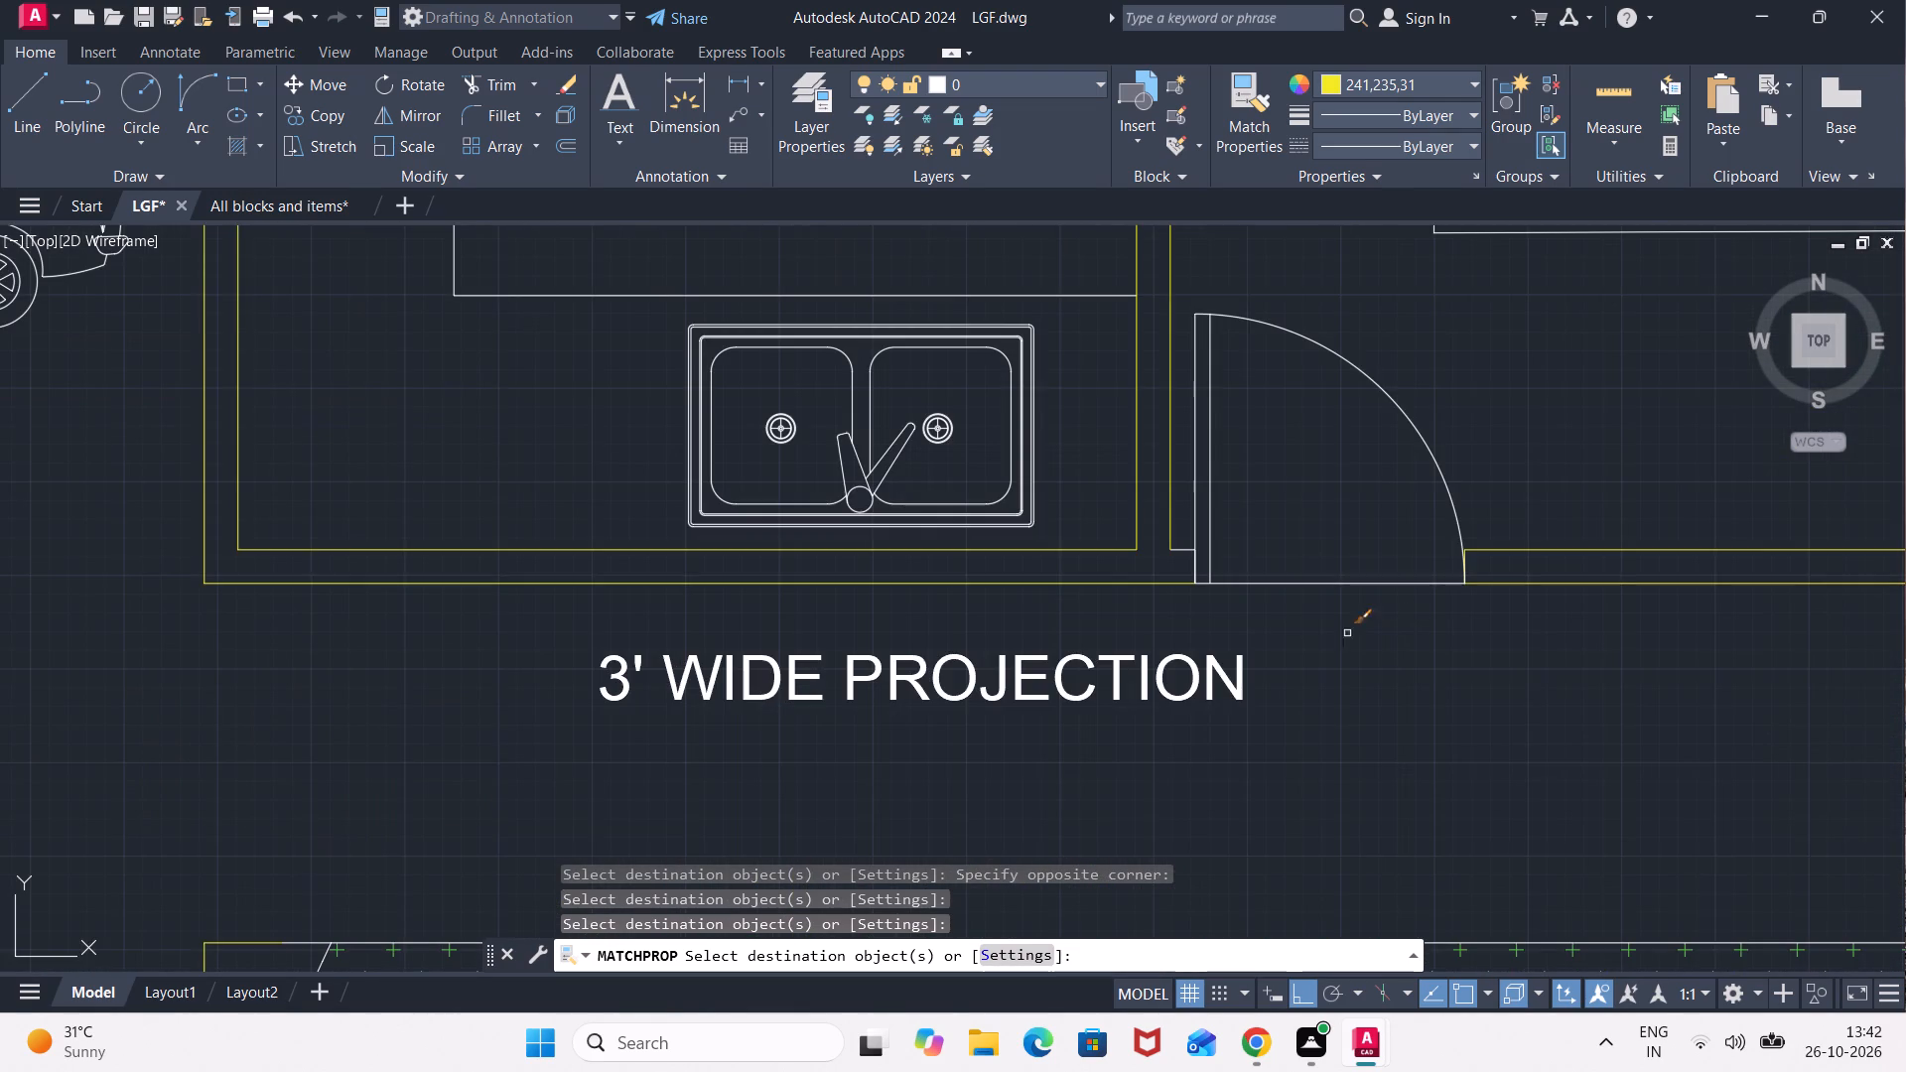
{"action": "scroll", "coordinate": [1170, 561], "scroll_direction": "up", "scroll_amount": 2}
{"action": "left_click", "coordinate": [1189, 532]}
{"action": "scroll", "coordinate": [1161, 573], "scroll_direction": "down", "scroll_amount": 5}
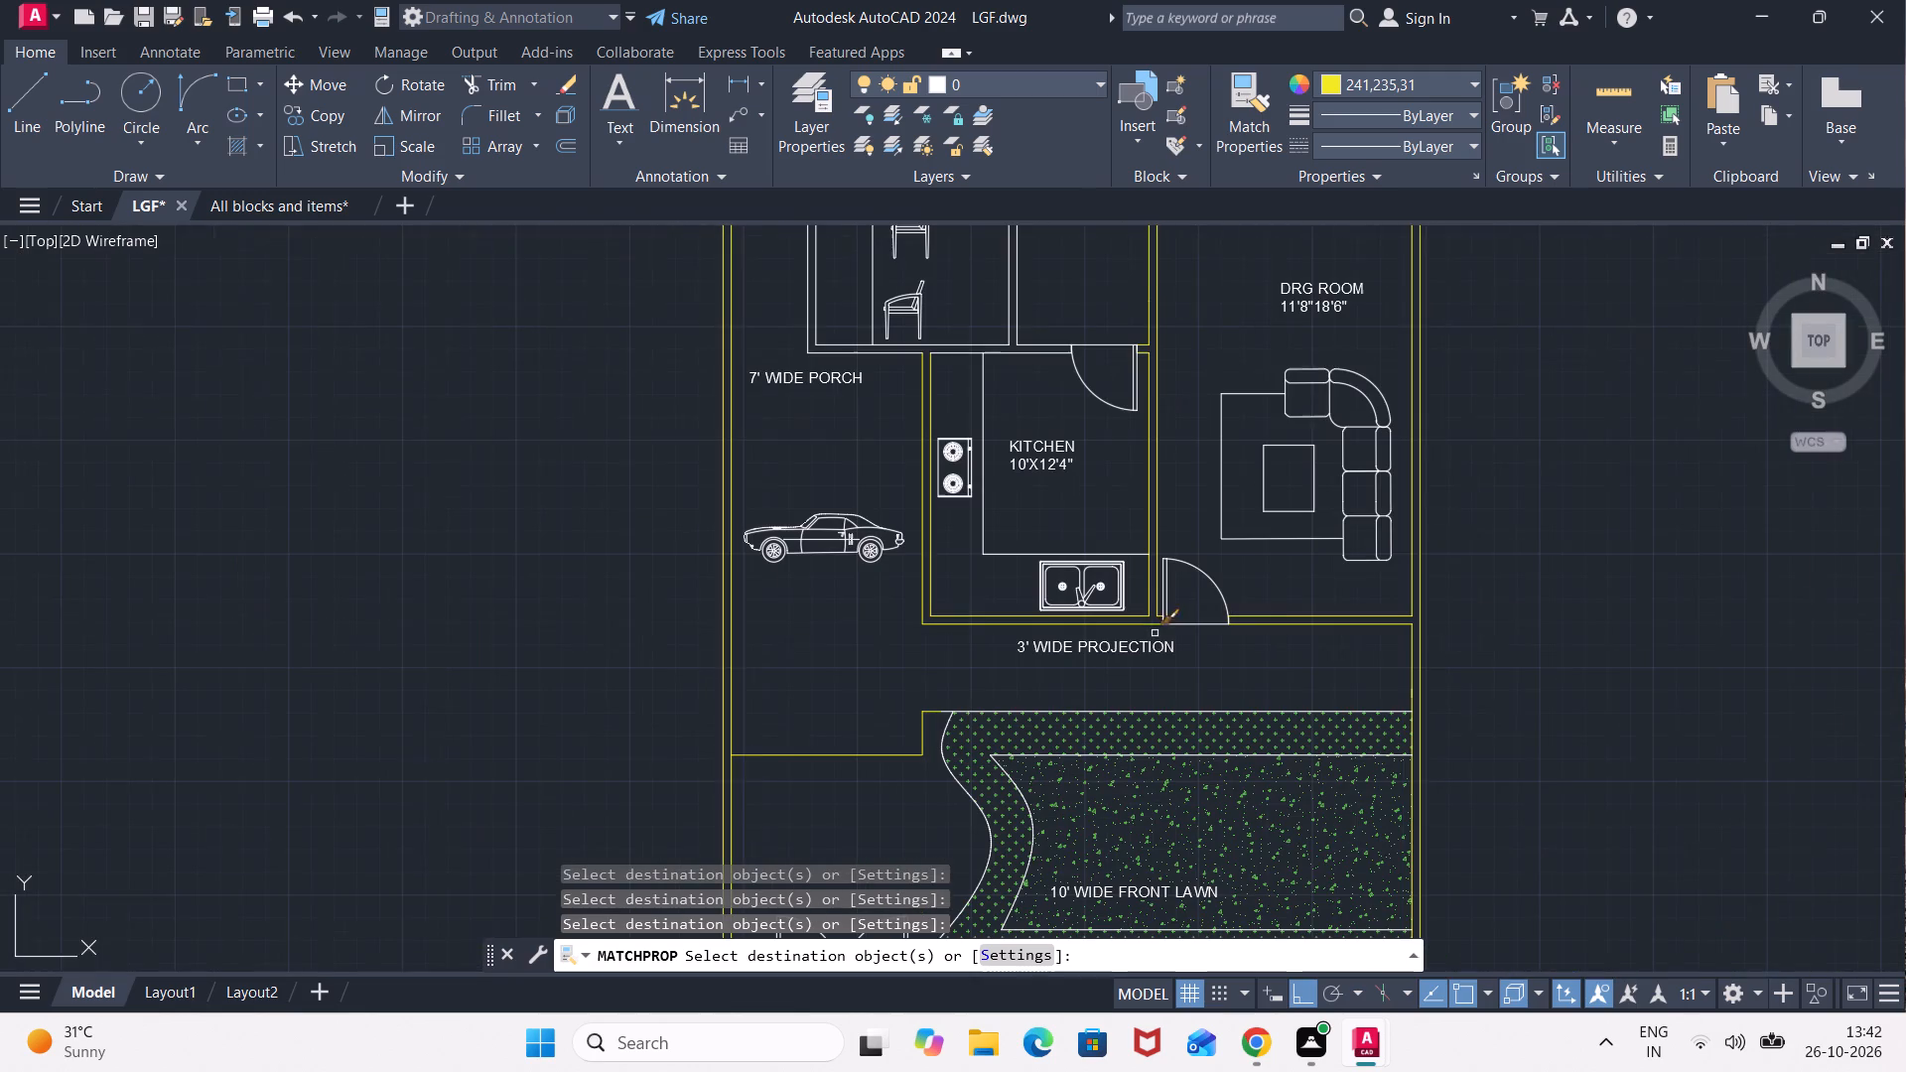
Match the yellow properties onto the STUDY ROOM's lobby-side, kitchen-side and porch-side walls.
{"action": "middle_click_drag", "start_coordinate": [1200, 480], "coordinate": [1272, 716]}
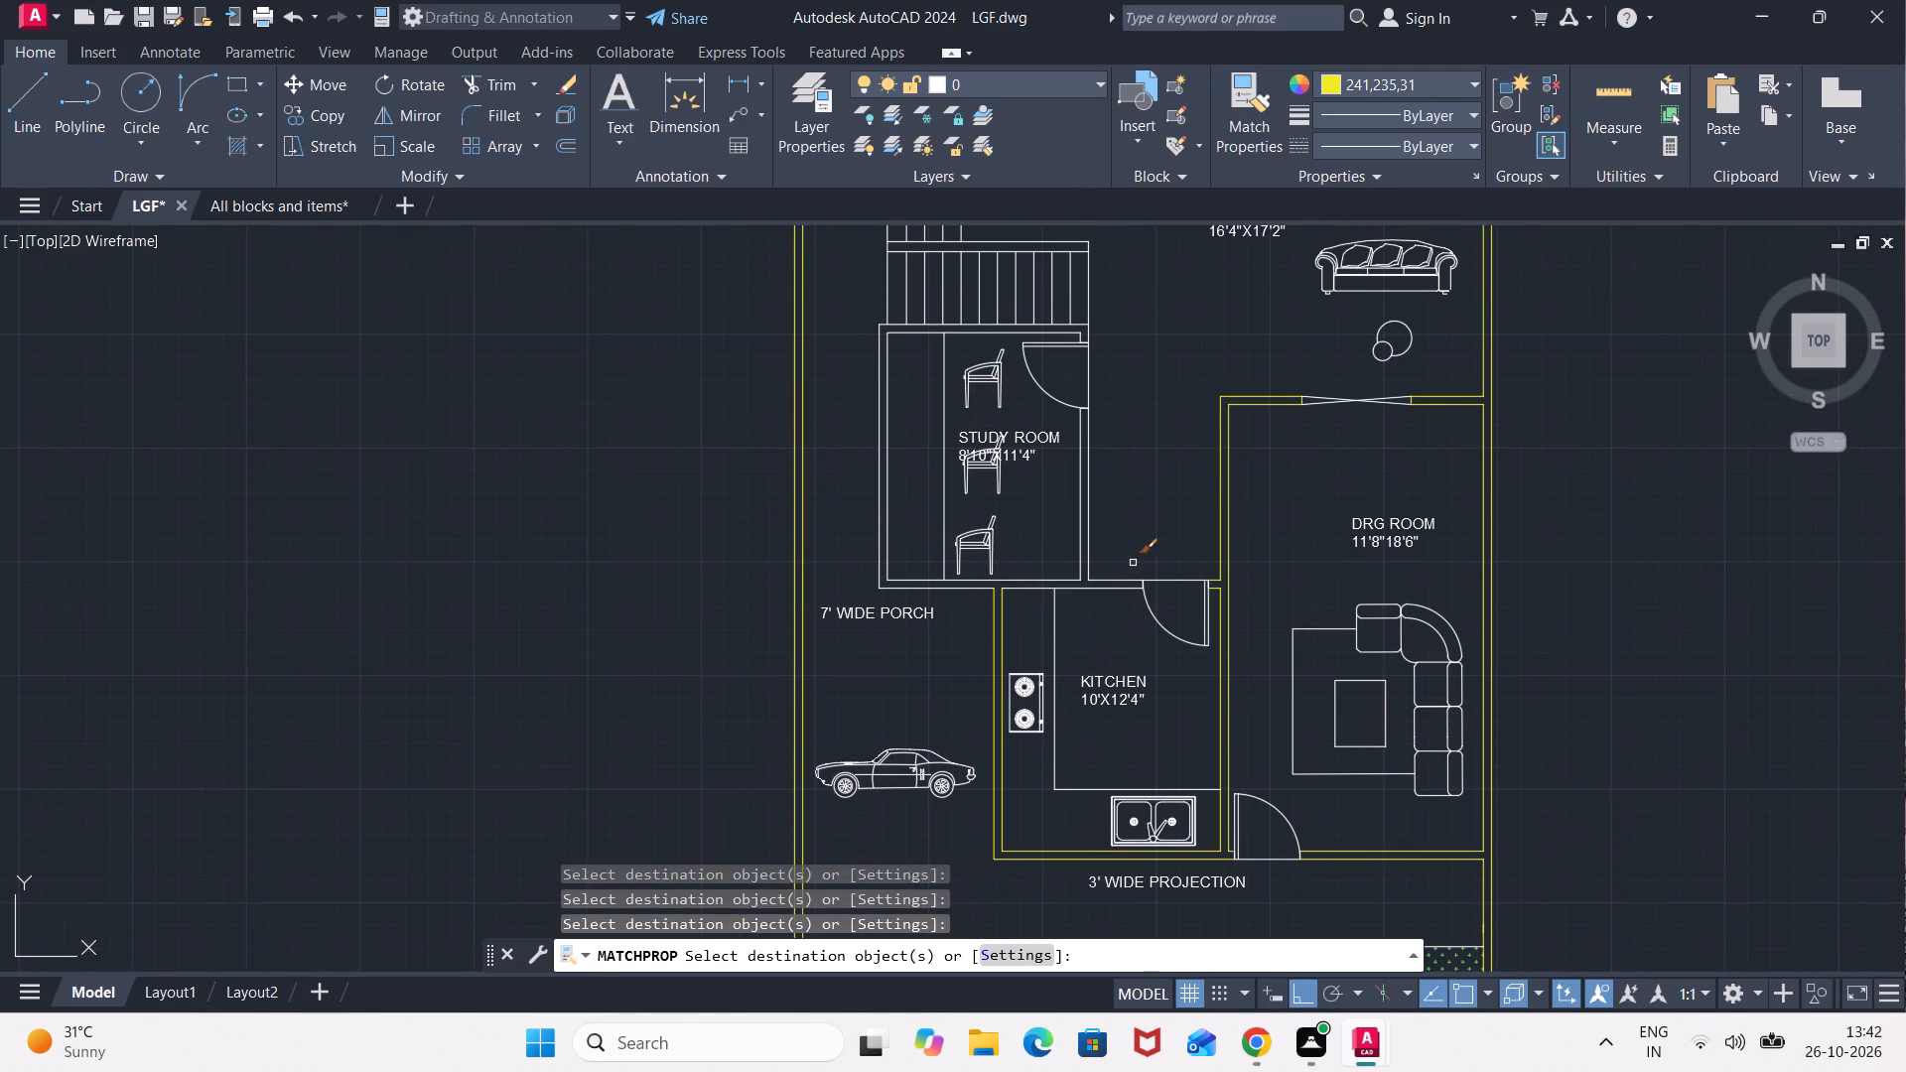
{"action": "left_click", "coordinate": [1122, 559]}
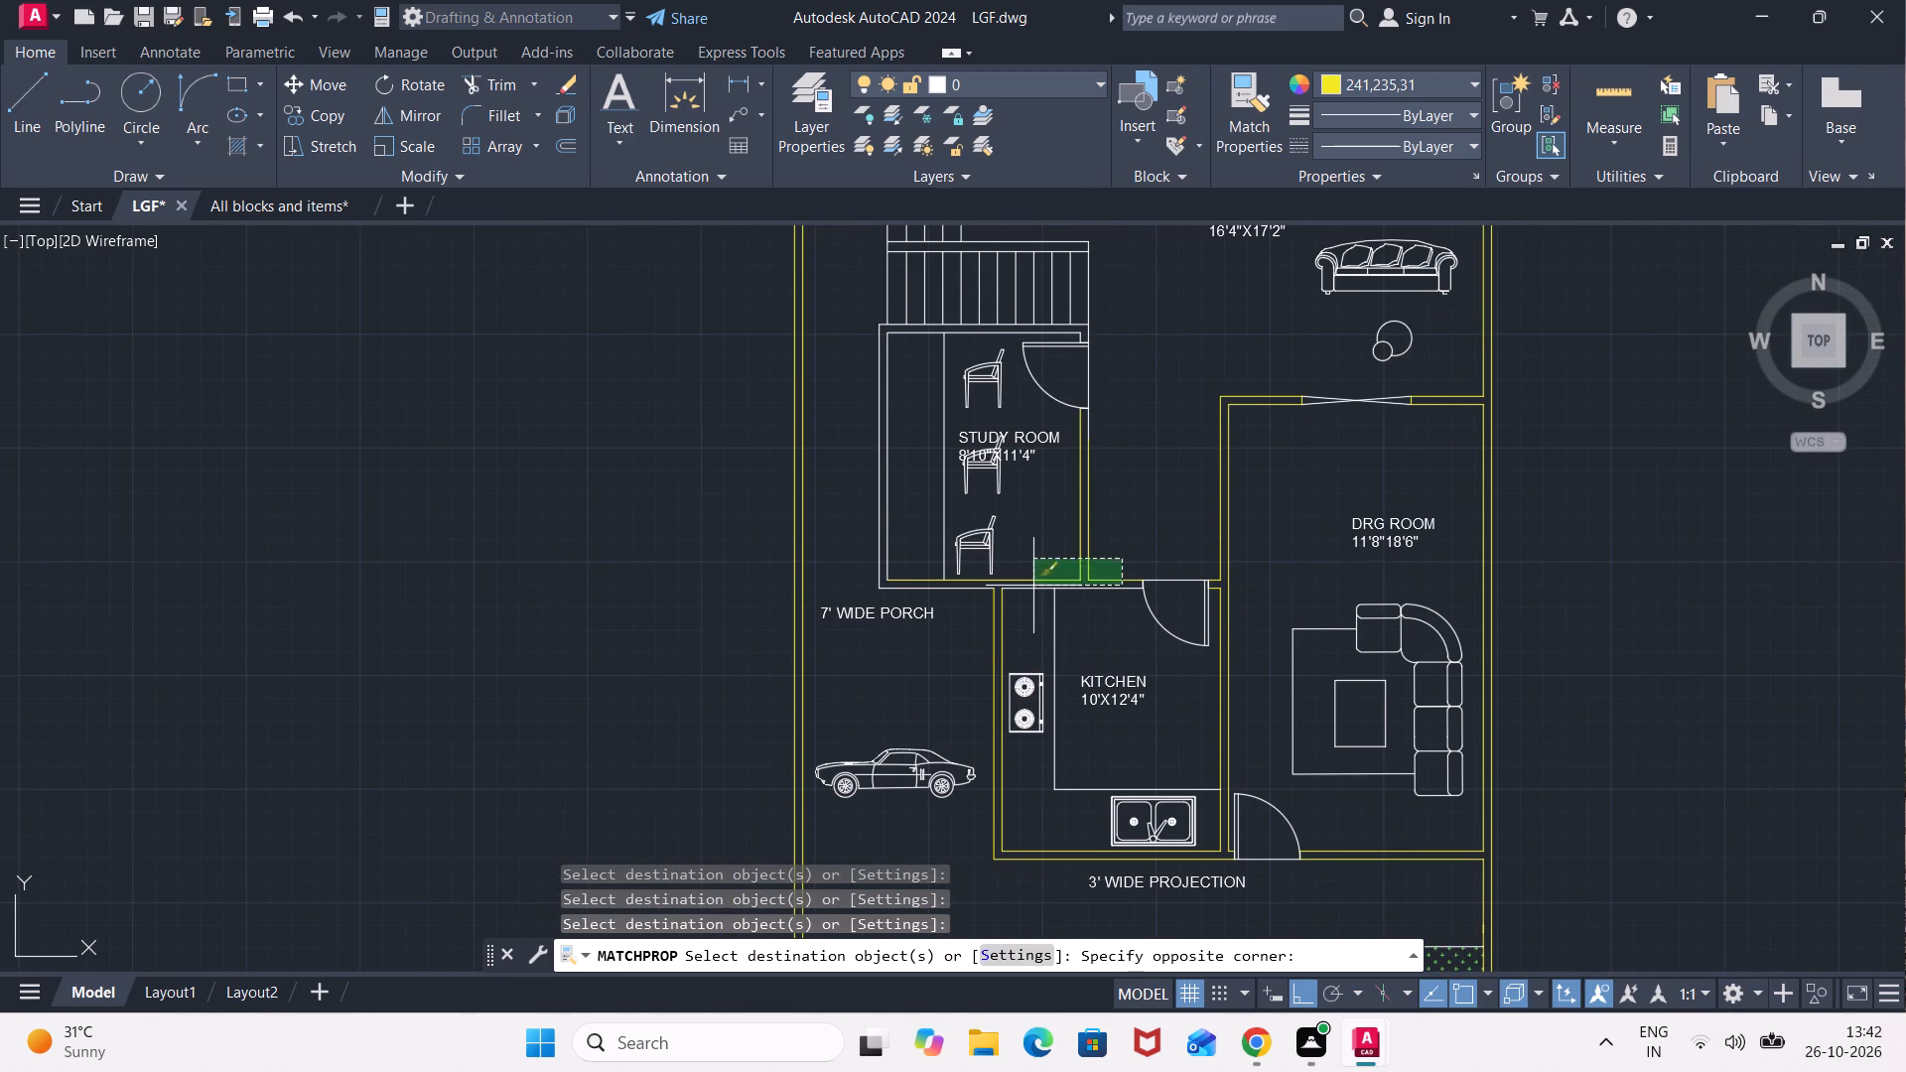
{"action": "left_click", "coordinate": [1033, 584]}
{"action": "left_click", "coordinate": [1091, 588]}
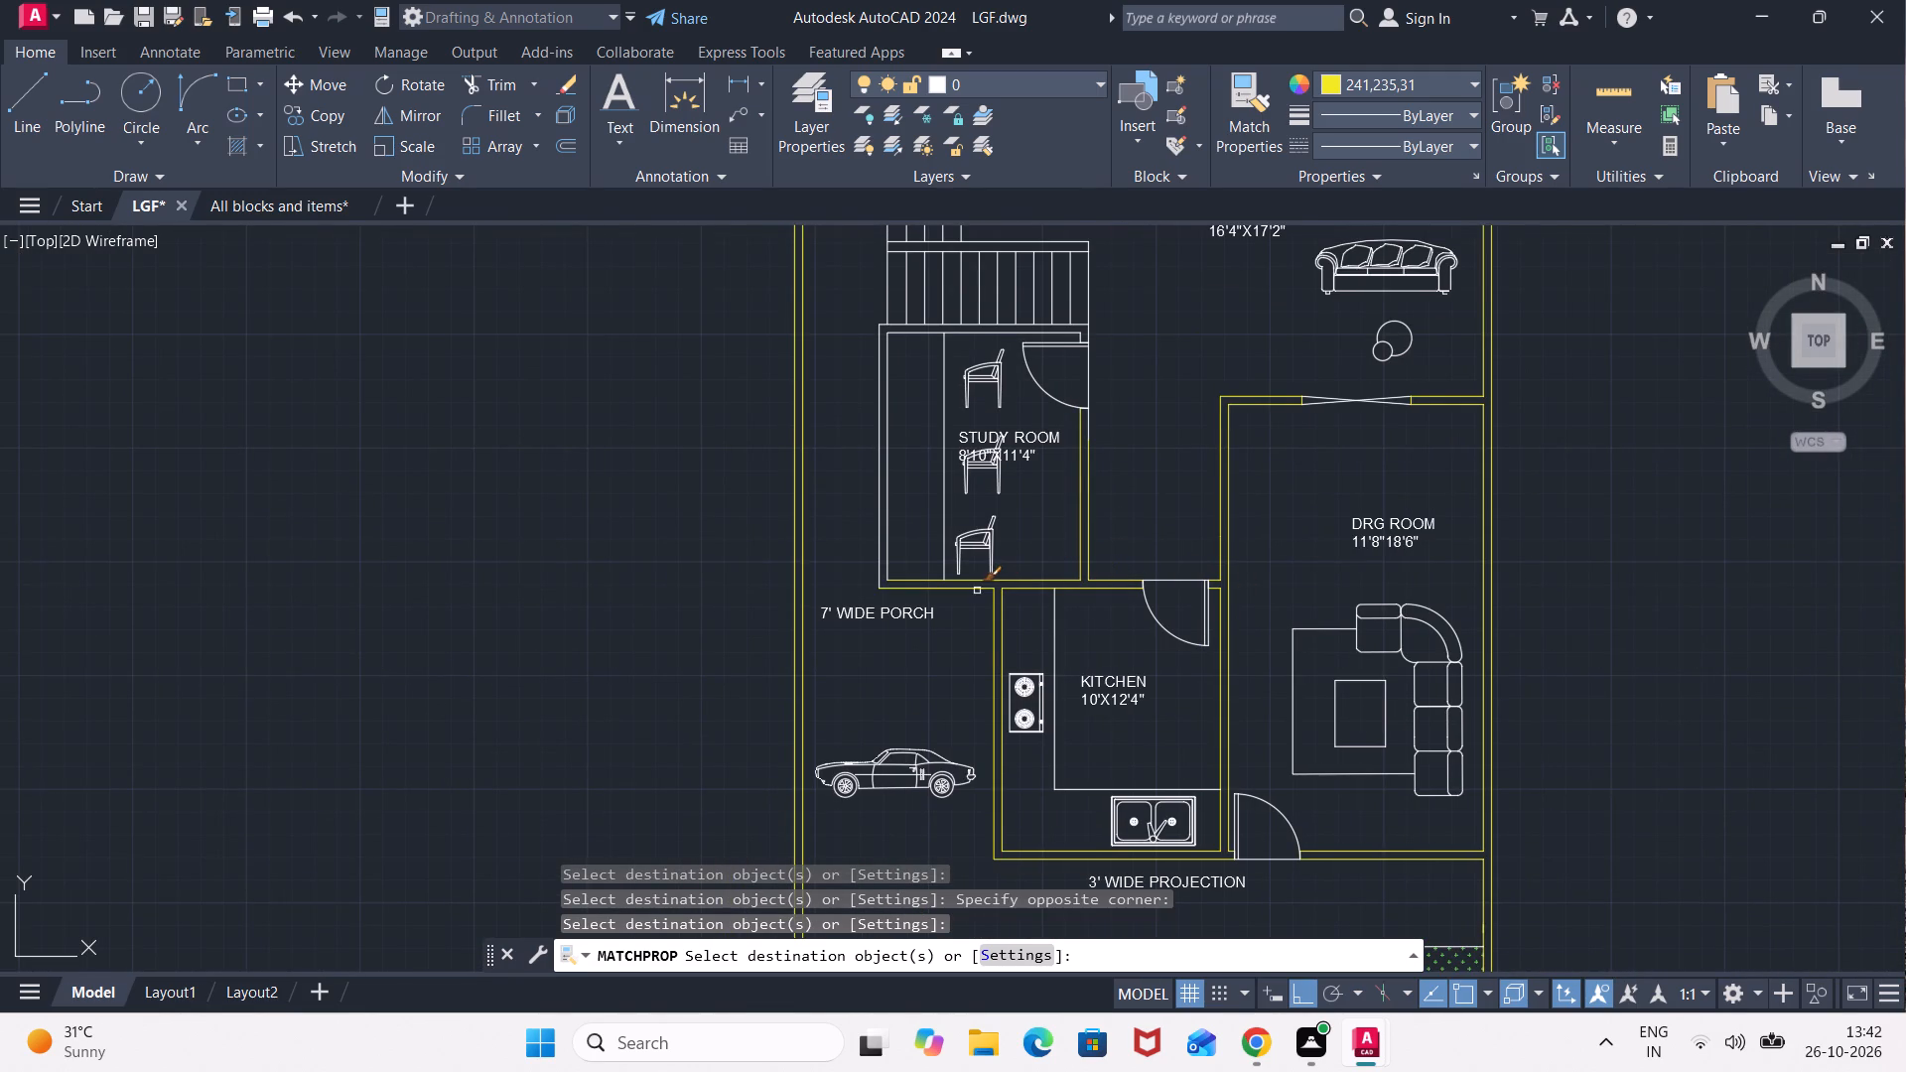
{"action": "left_click", "coordinate": [977, 591]}
{"action": "left_click", "coordinate": [894, 461]}
{"action": "left_click", "coordinate": [864, 473]}
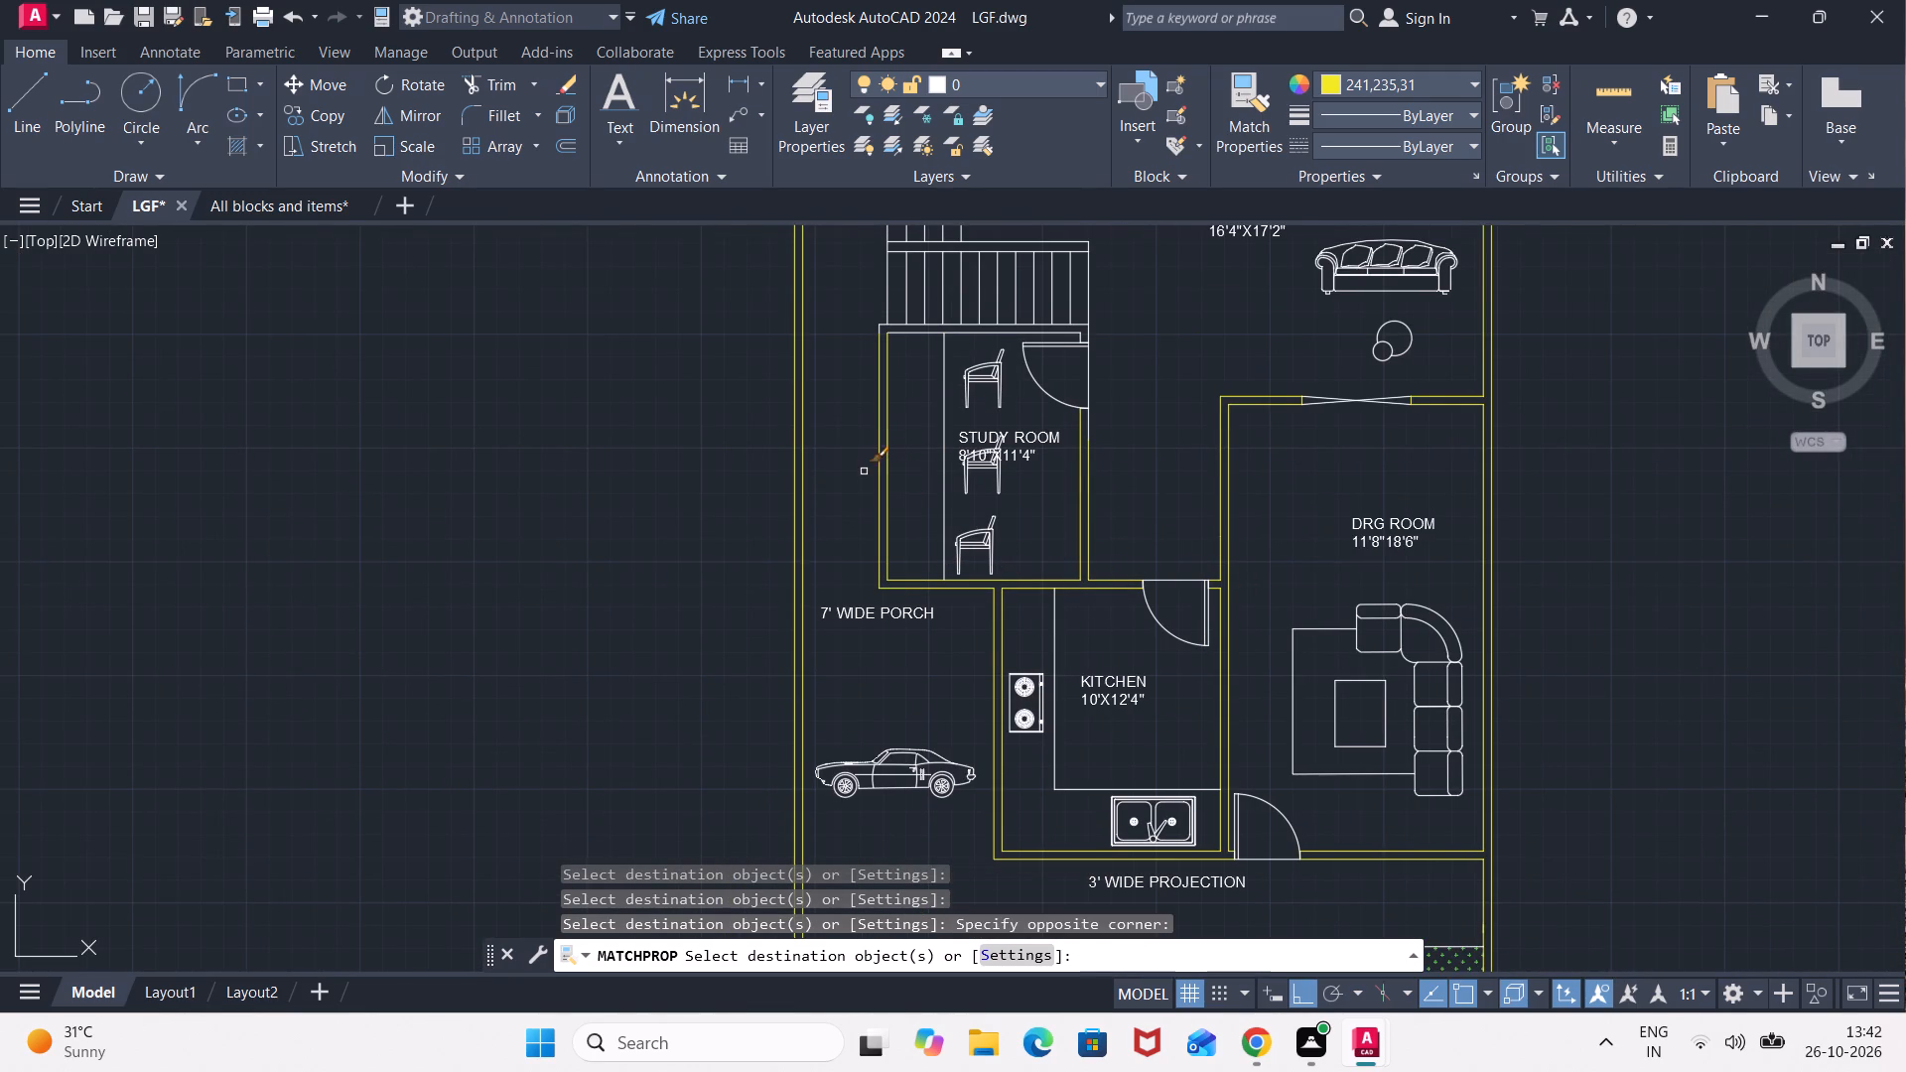
Match the yellow properties onto both lines of the STUDY ROOM wall that runs along the staircase.
{"action": "middle_click_drag", "start_coordinate": [919, 408], "coordinate": [916, 457]}
{"action": "scroll", "coordinate": [905, 388], "scroll_direction": "up", "scroll_amount": 2}
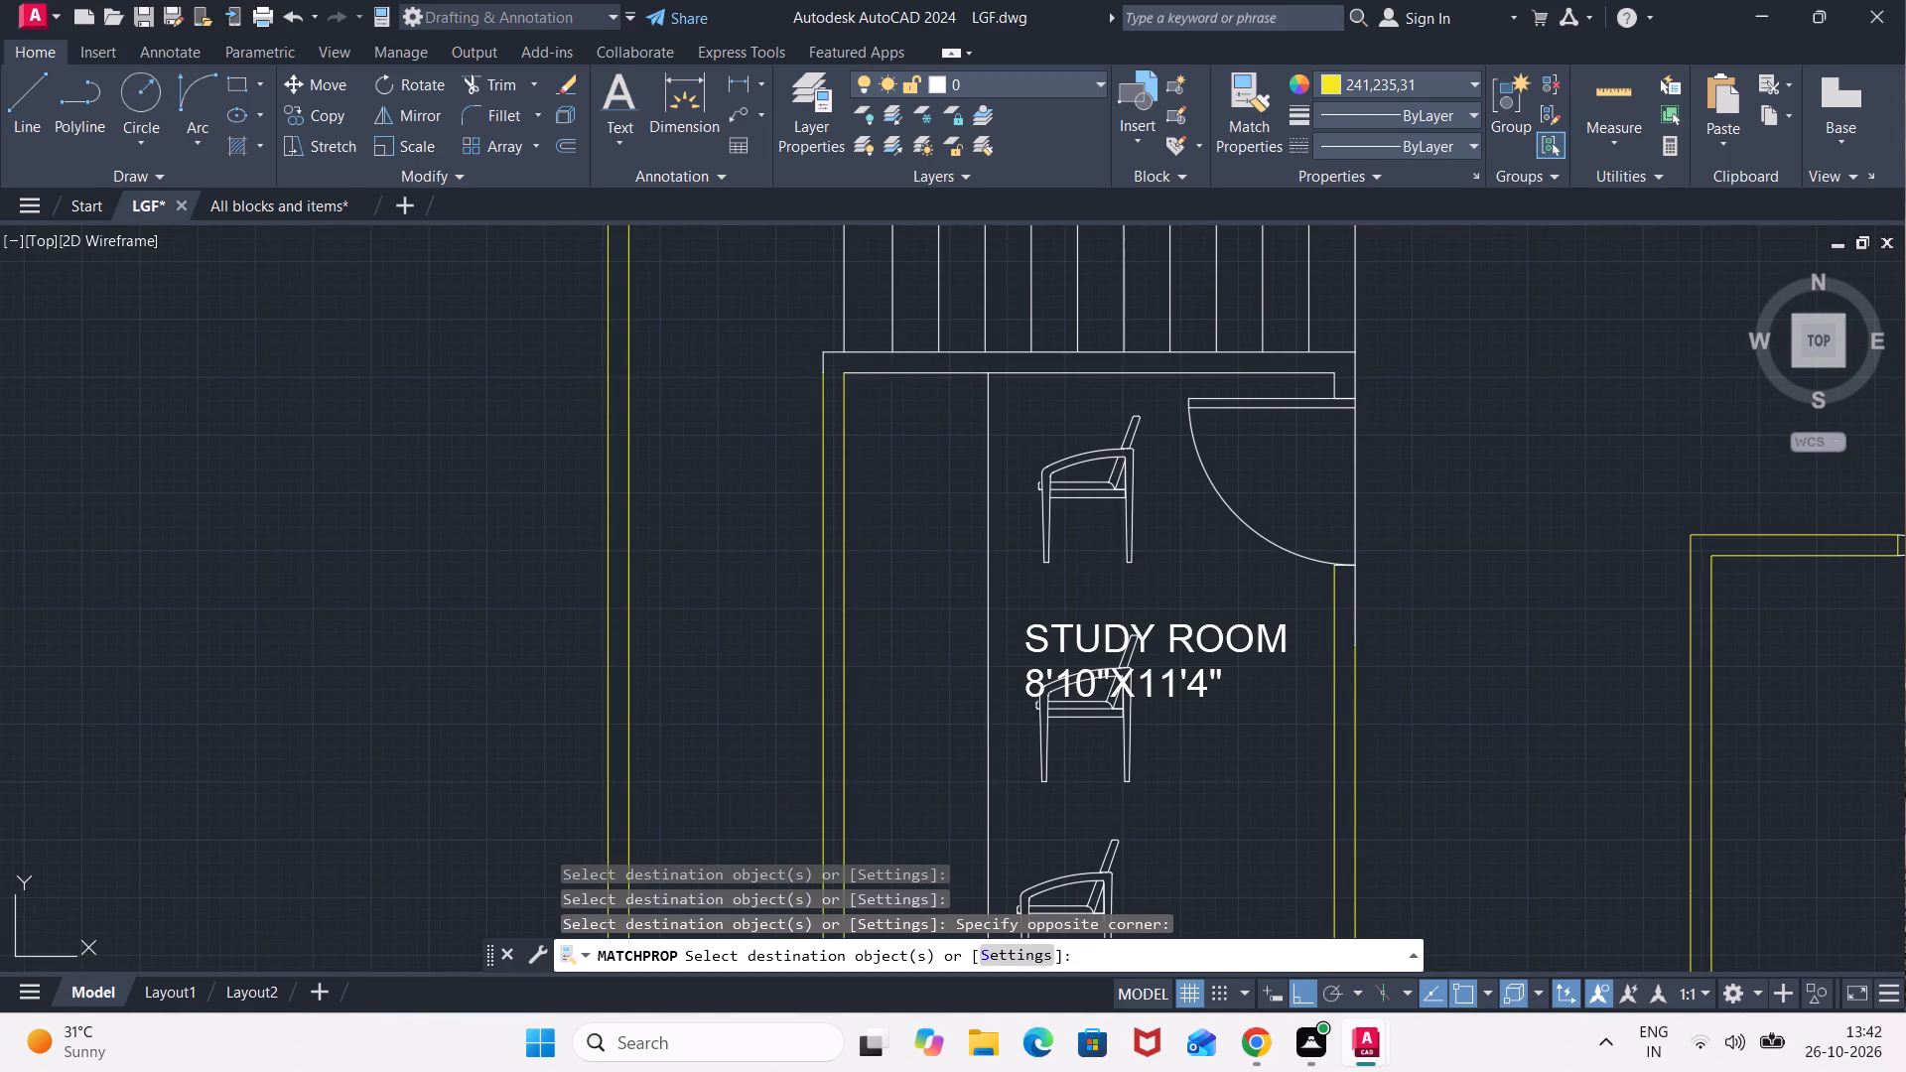
{"action": "left_click", "coordinate": [883, 383]}
{"action": "left_click", "coordinate": [875, 343]}
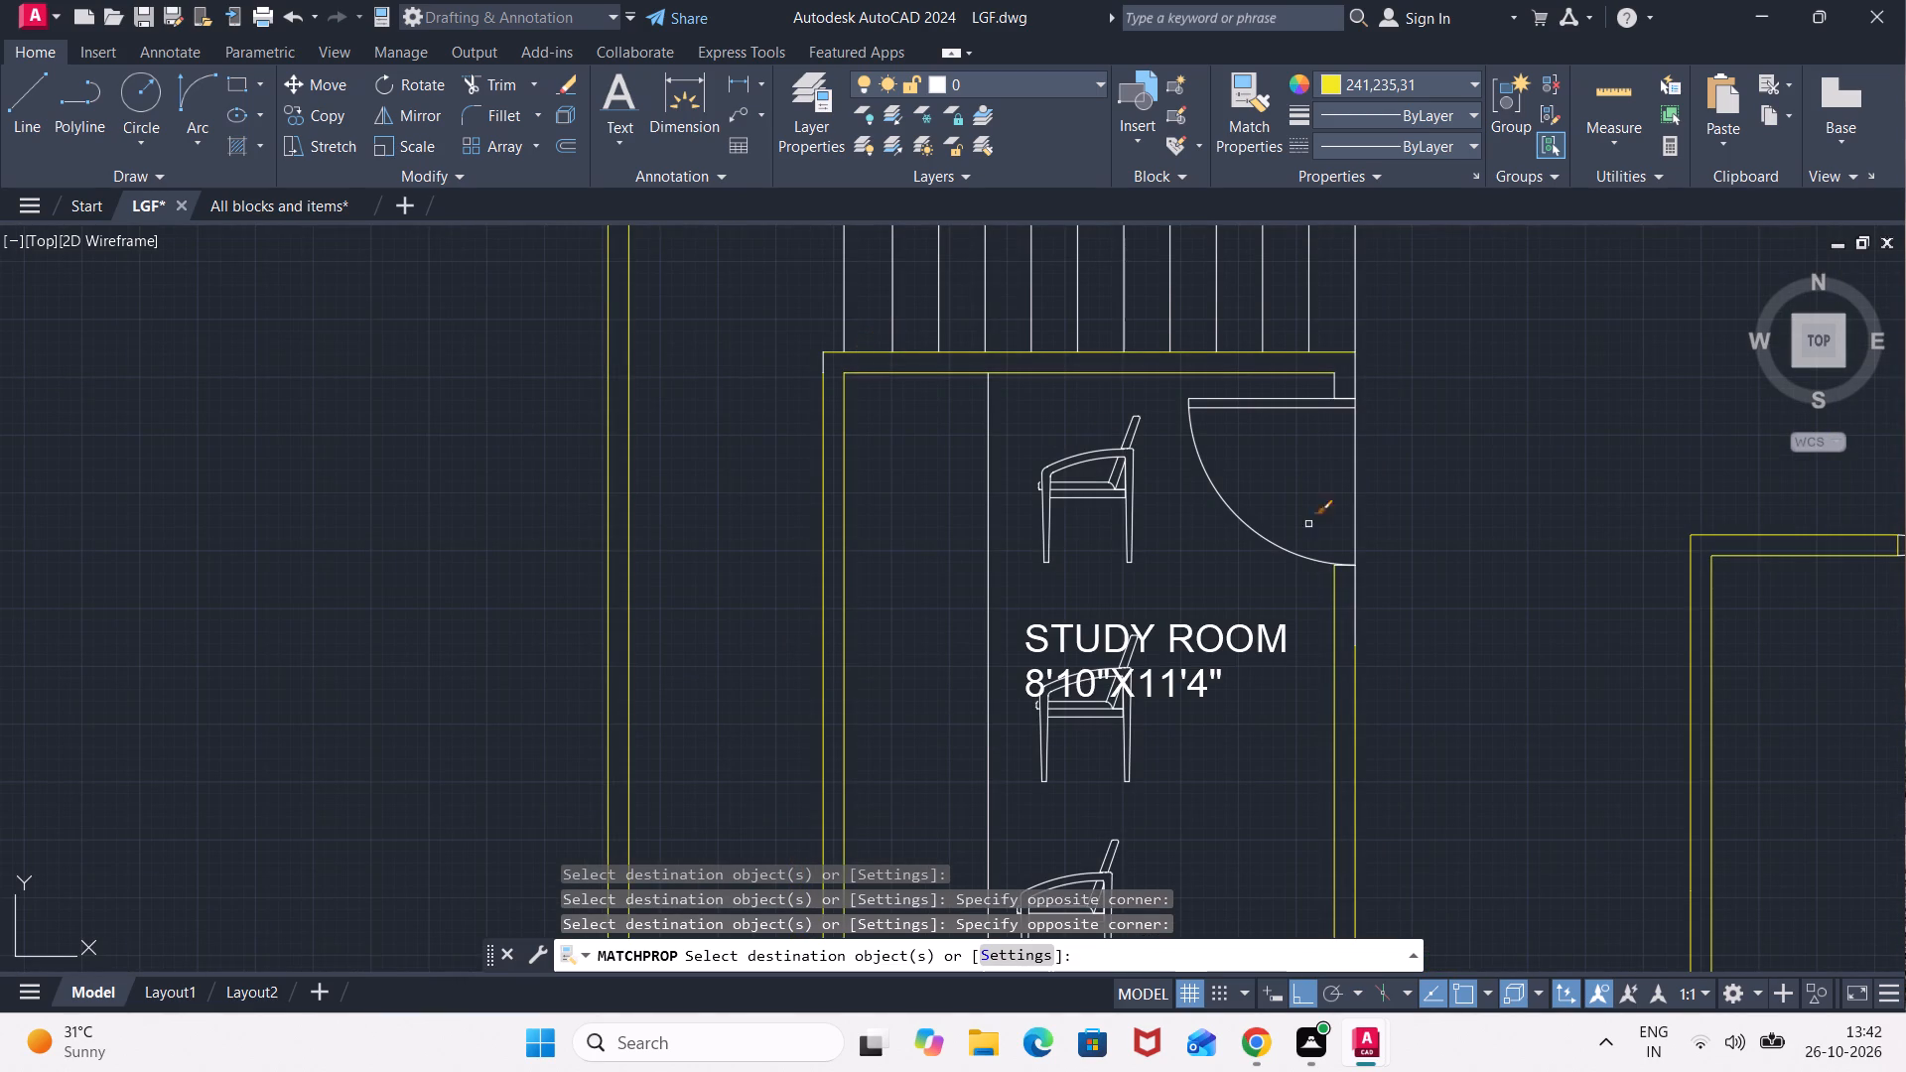
{"action": "middle_click_drag", "start_coordinate": [1188, 582], "coordinate": [1870, 620]}
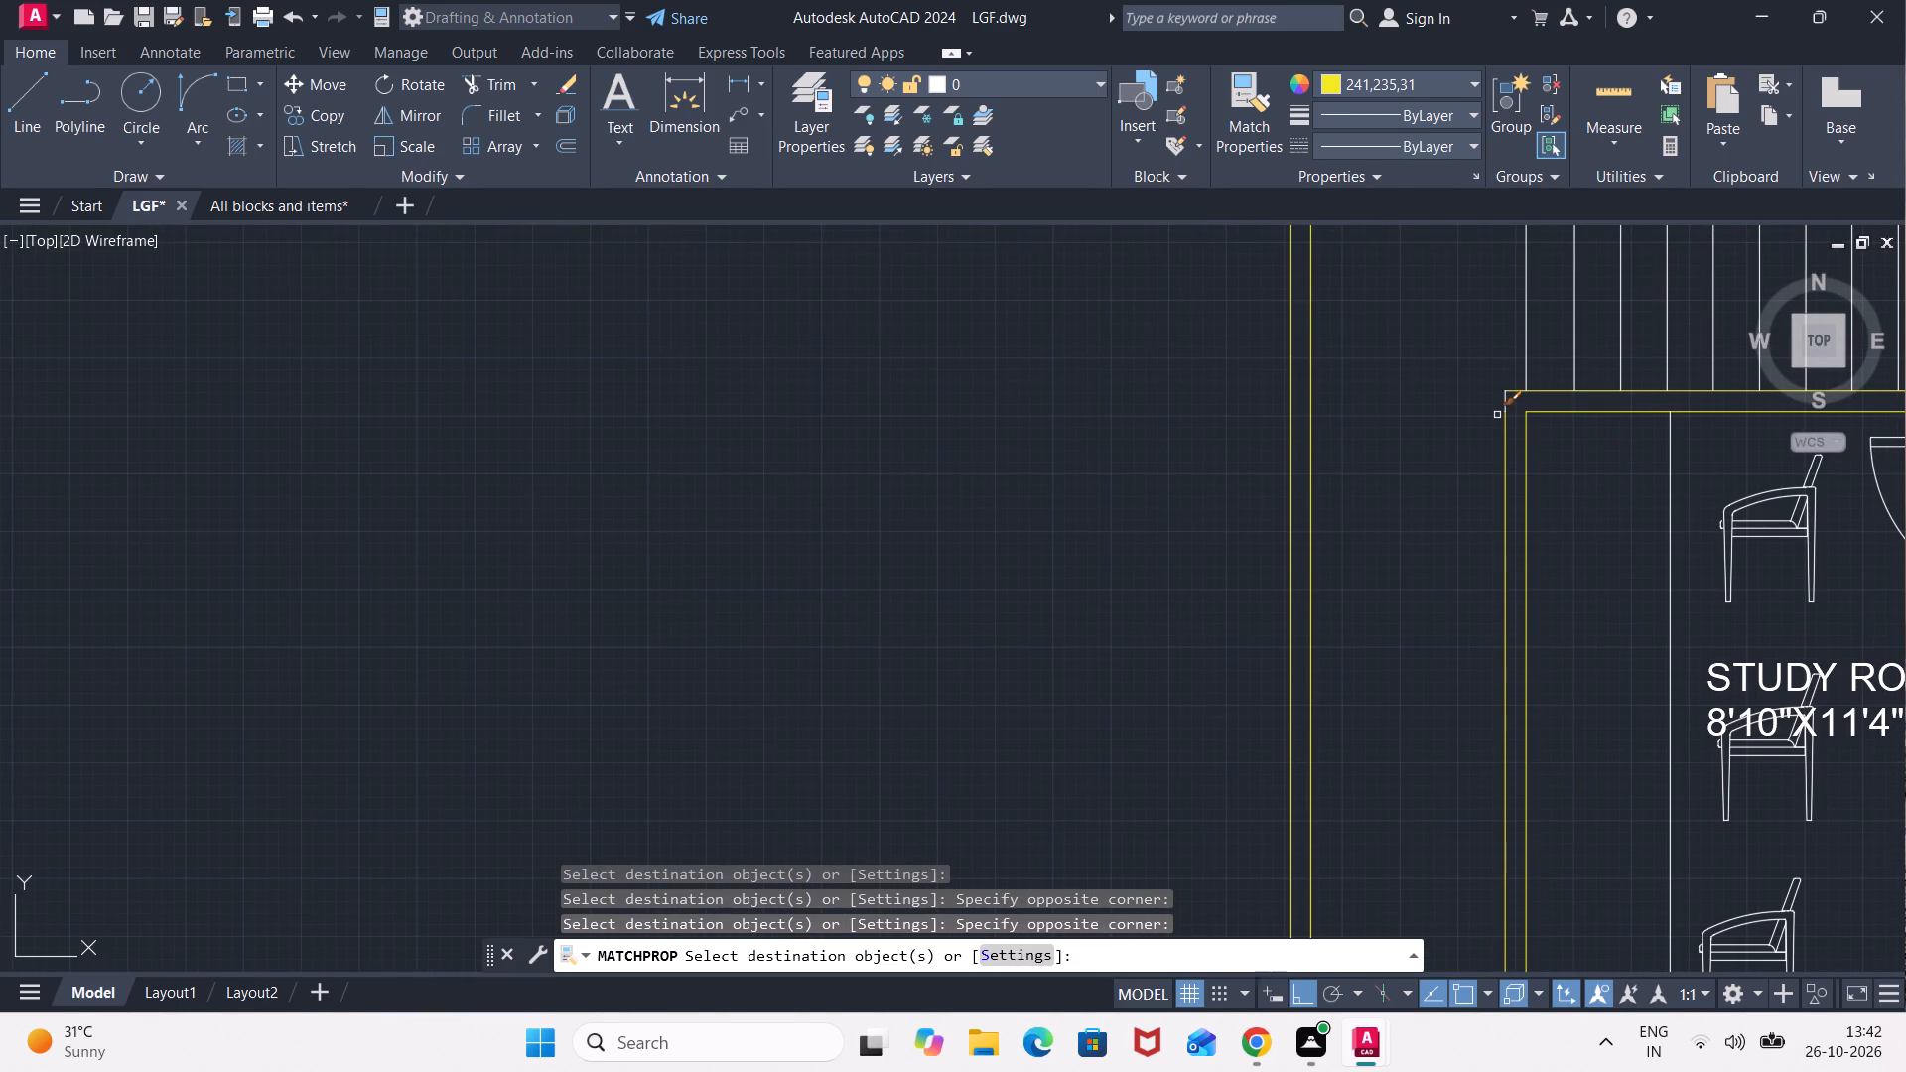
{"action": "left_click", "coordinate": [1504, 408]}
Match the yellow properties onto the wall ends and short stubs on either side of the STUDY ROOM door, and finish matching.
{"action": "scroll", "coordinate": [1555, 530], "scroll_direction": "down", "scroll_amount": 2}
{"action": "middle_click_drag", "start_coordinate": [1555, 531], "coordinate": [1416, 551]}
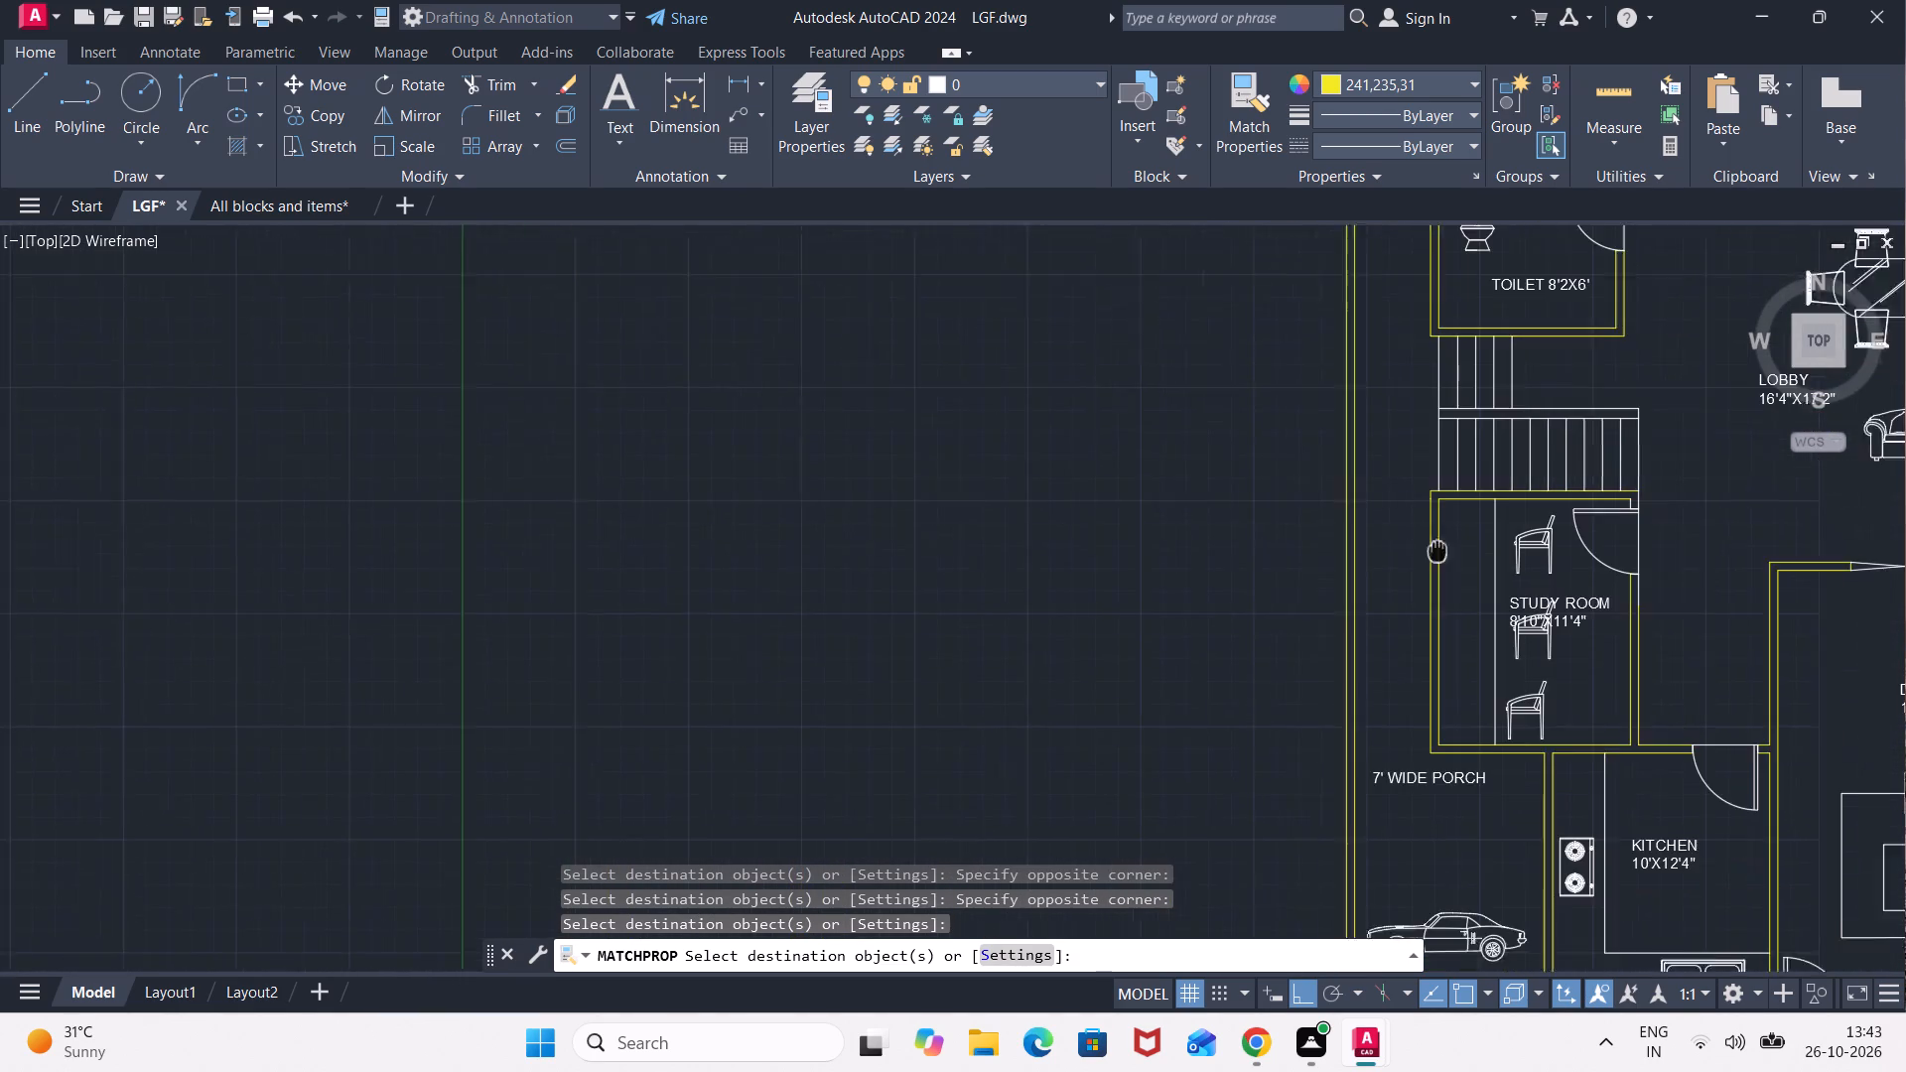
{"action": "middle_click_drag", "start_coordinate": [1416, 551], "coordinate": [1347, 560]}
{"action": "scroll", "coordinate": [1637, 509], "scroll_direction": "up", "scroll_amount": 3}
{"action": "middle_click_drag", "start_coordinate": [1391, 653], "coordinate": [1598, 406]}
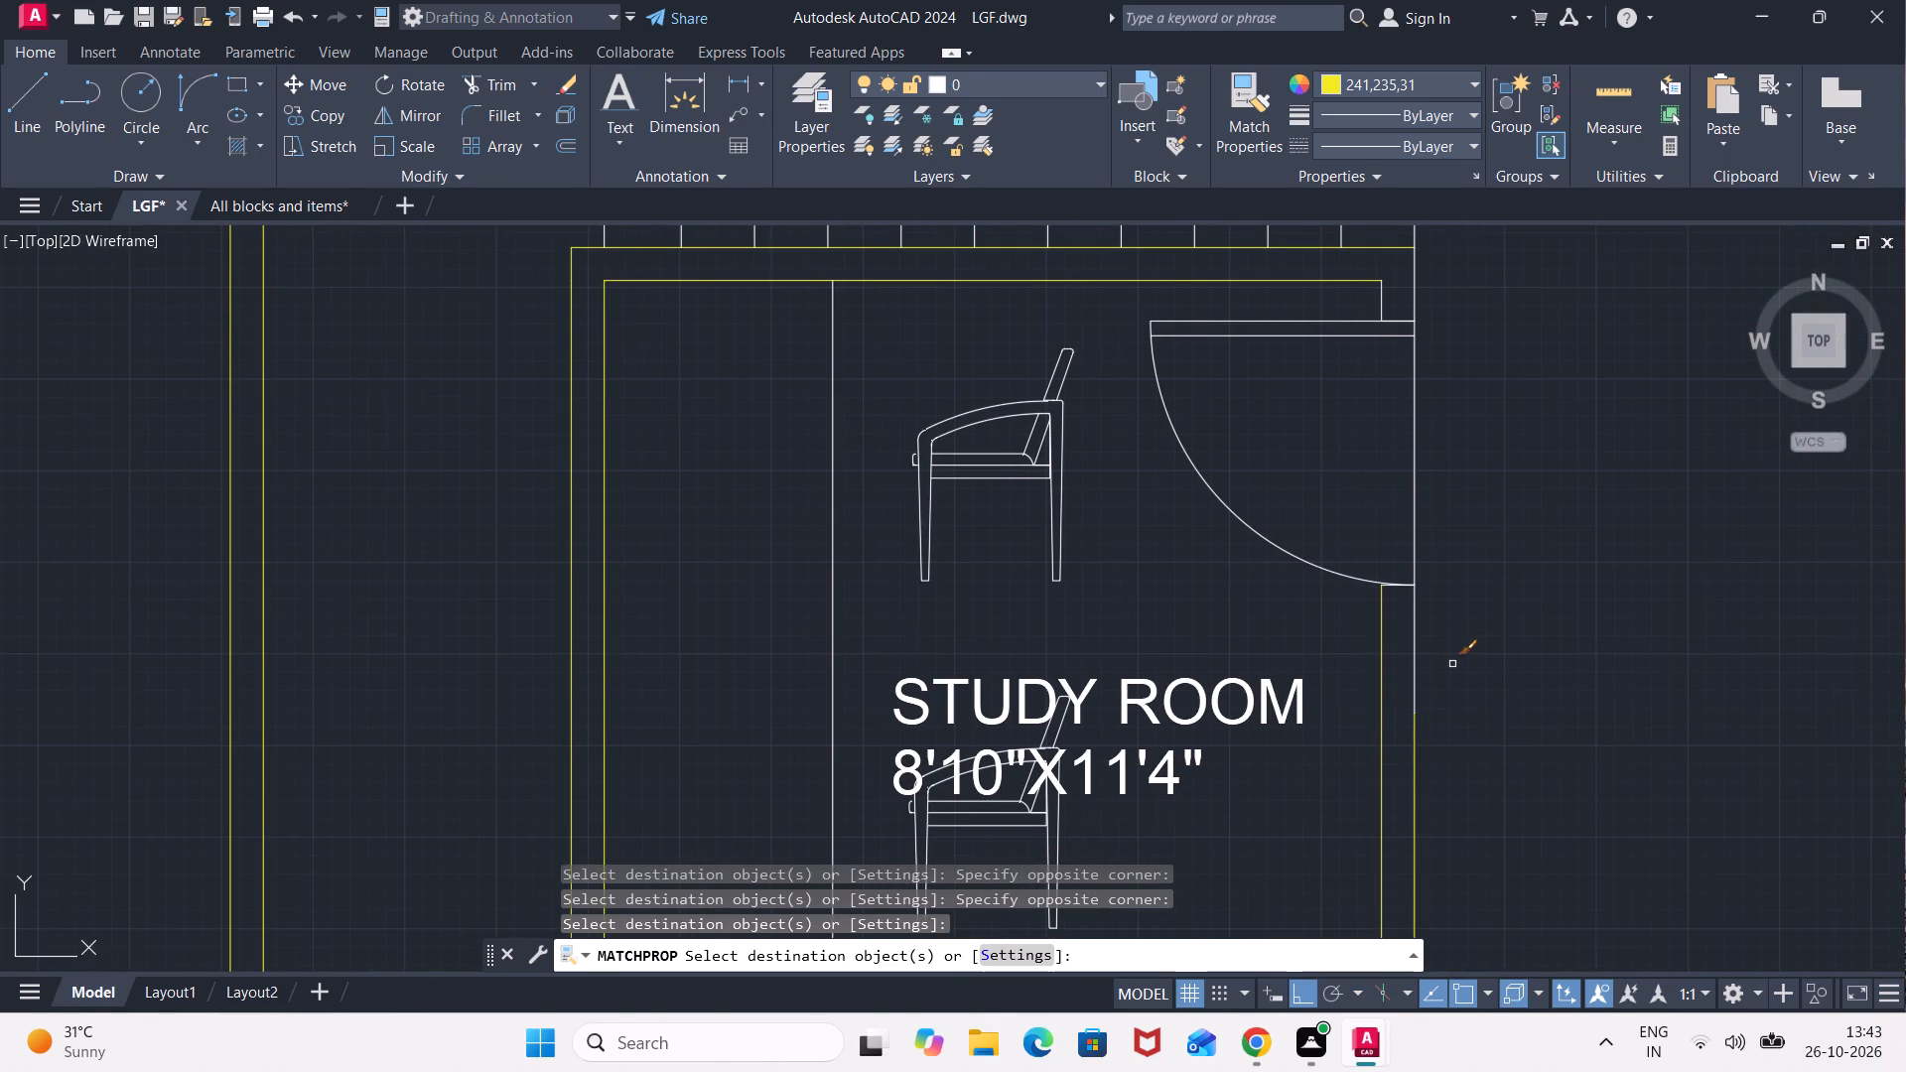
{"action": "left_click", "coordinate": [1435, 650]}
{"action": "left_click", "coordinate": [1389, 655]}
{"action": "scroll", "coordinate": [1385, 609], "scroll_direction": "up", "scroll_amount": 3}
{"action": "scroll", "coordinate": [1370, 516], "scroll_direction": "up", "scroll_amount": 2}
{"action": "left_click", "coordinate": [1361, 523]}
{"action": "scroll", "coordinate": [1705, 647], "scroll_direction": "down", "scroll_amount": 7}
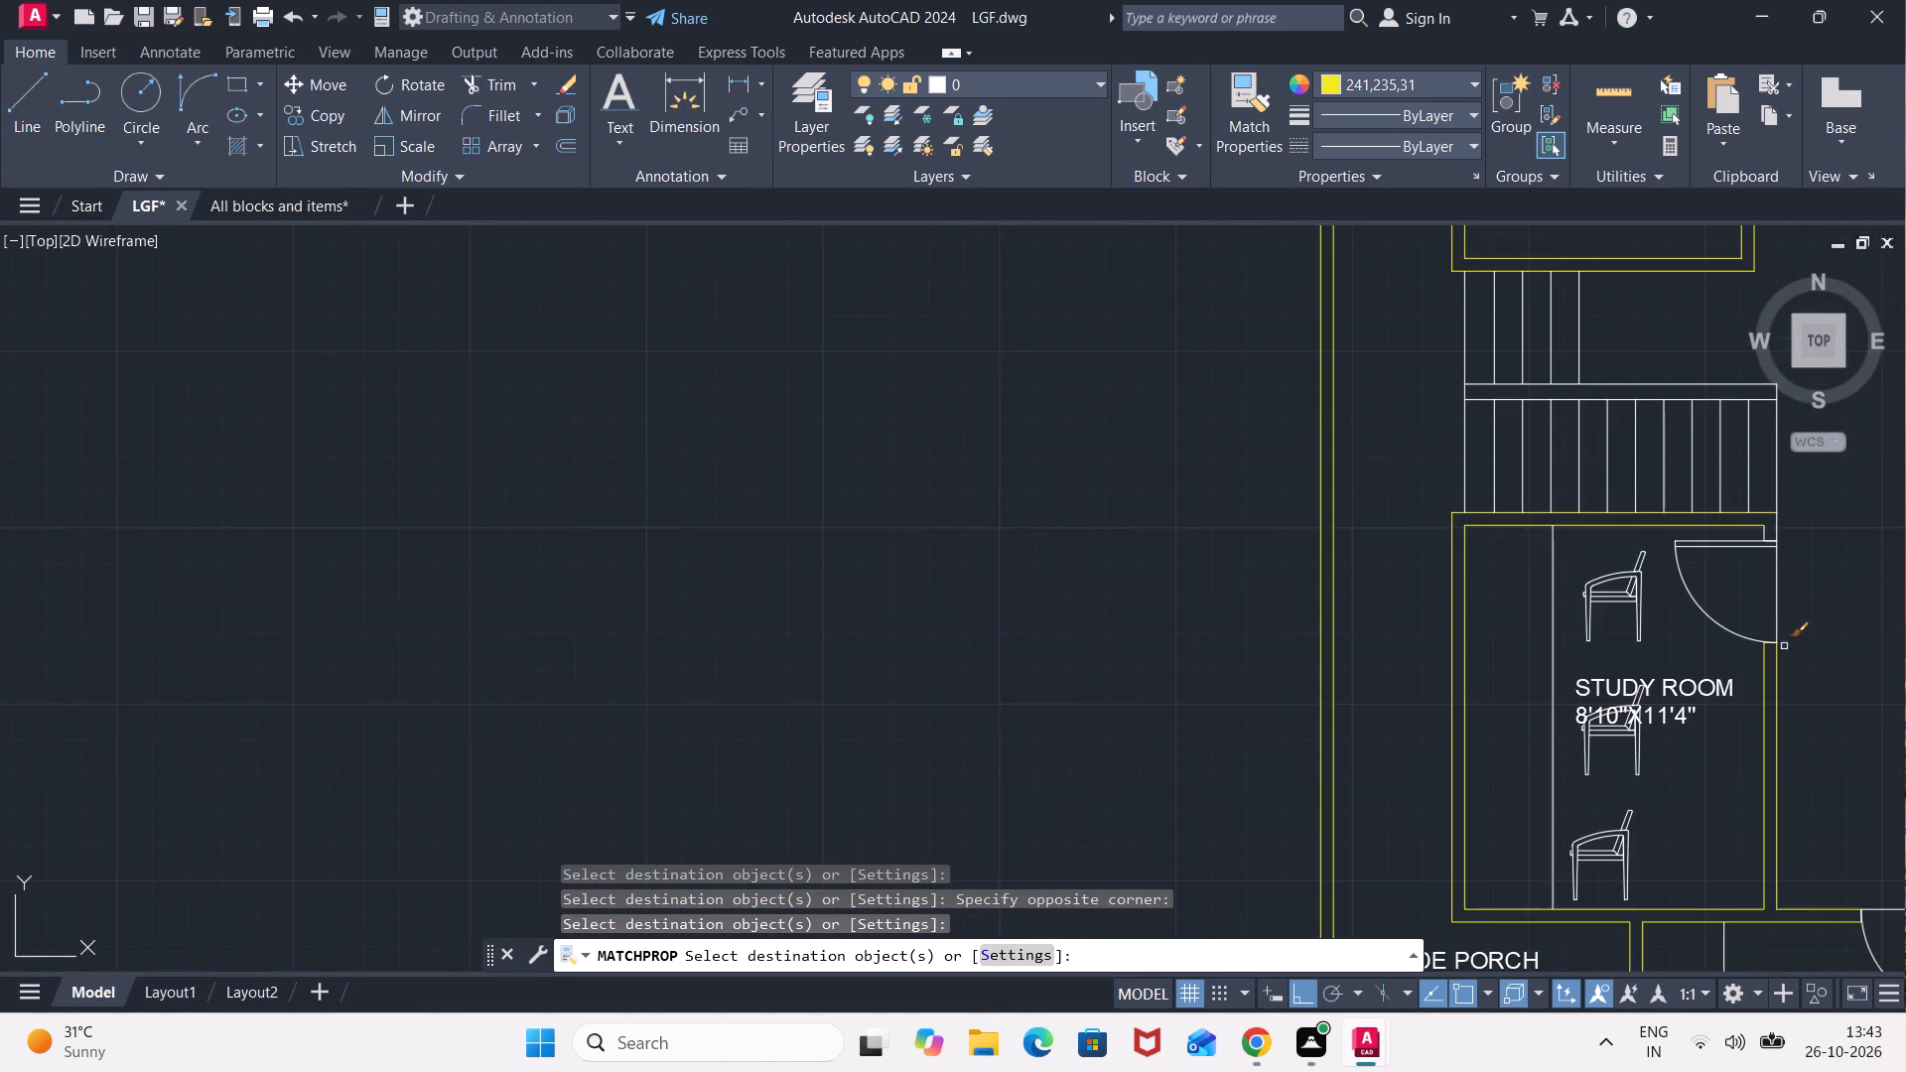
{"action": "middle_click_drag", "start_coordinate": [1784, 646], "coordinate": [1656, 754]}
{"action": "scroll", "coordinate": [1646, 622], "scroll_direction": "up", "scroll_amount": 3}
{"action": "left_click", "coordinate": [1638, 656]}
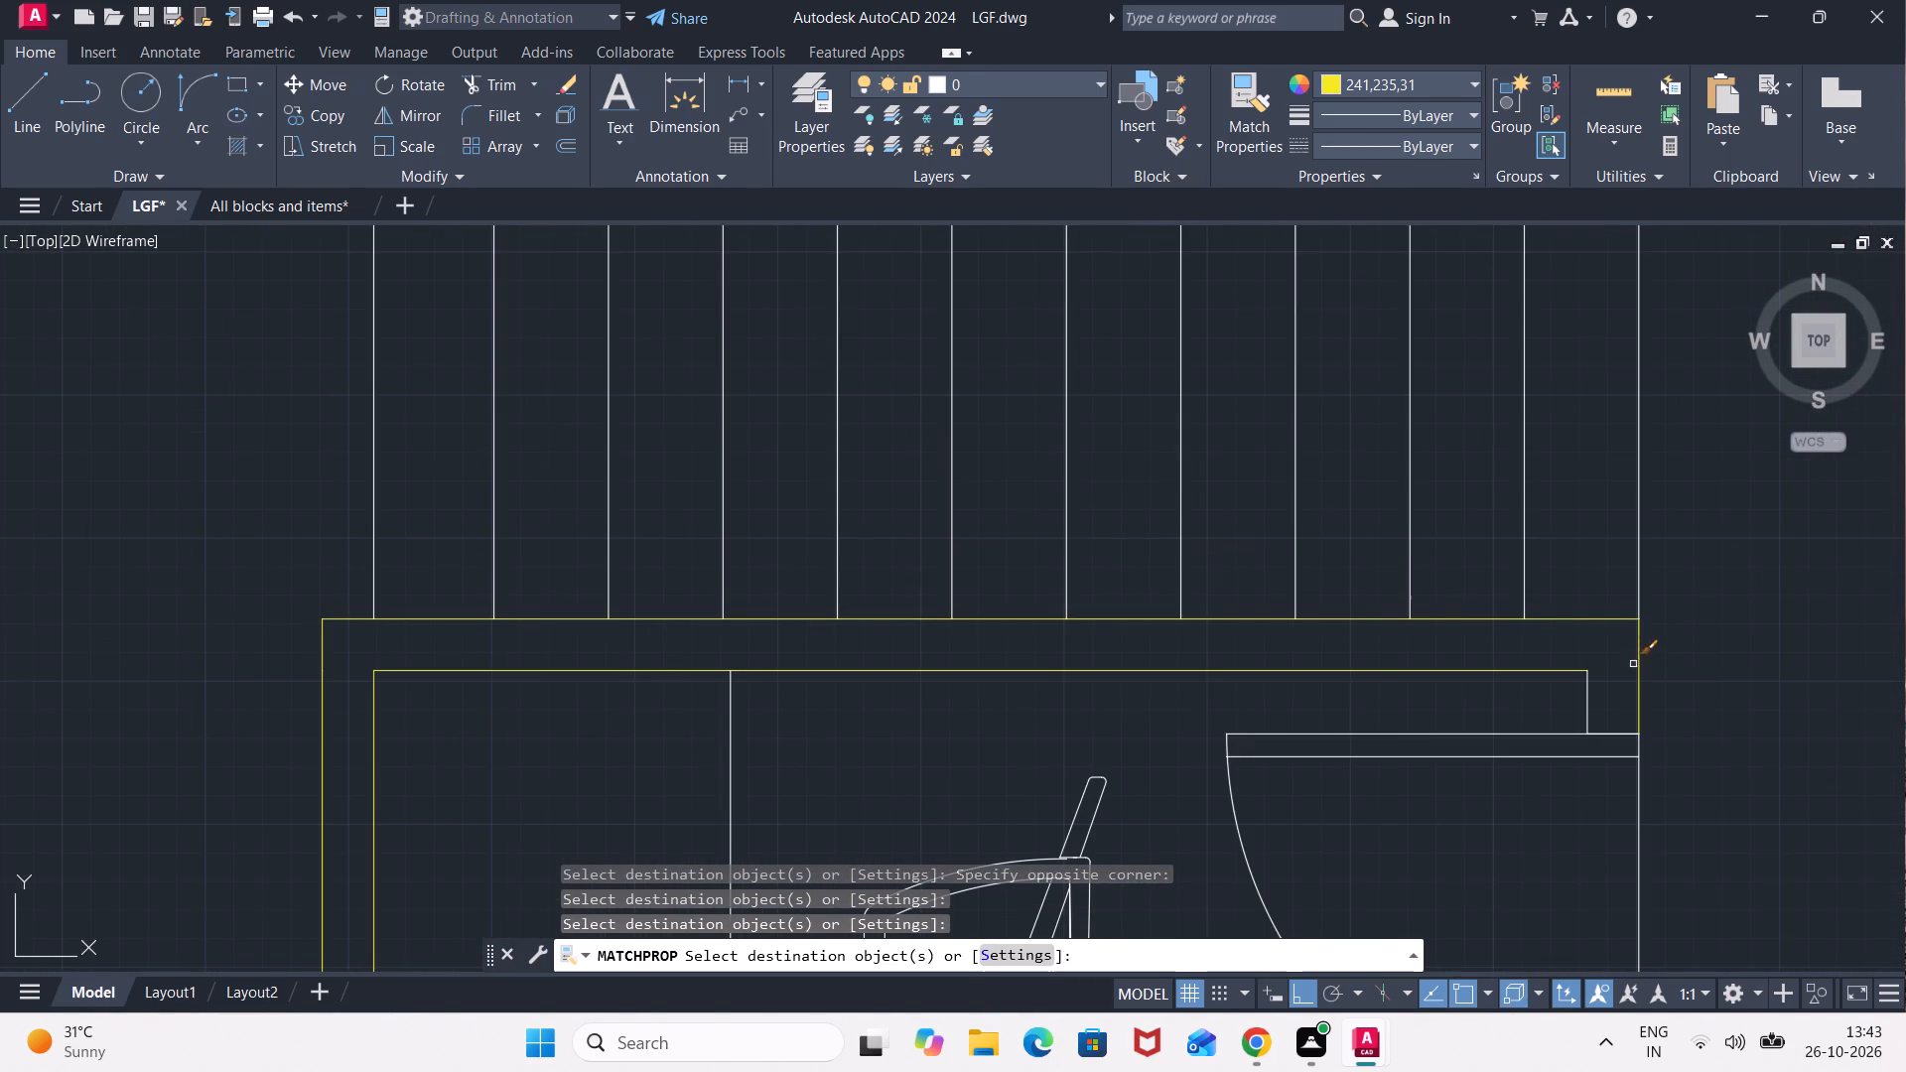
{"action": "left_click", "coordinate": [1588, 698]}
{"action": "scroll", "coordinate": [1733, 654], "scroll_direction": "down", "scroll_amount": 3}
{"action": "middle_click_drag", "start_coordinate": [1736, 638], "coordinate": [1593, 814]}
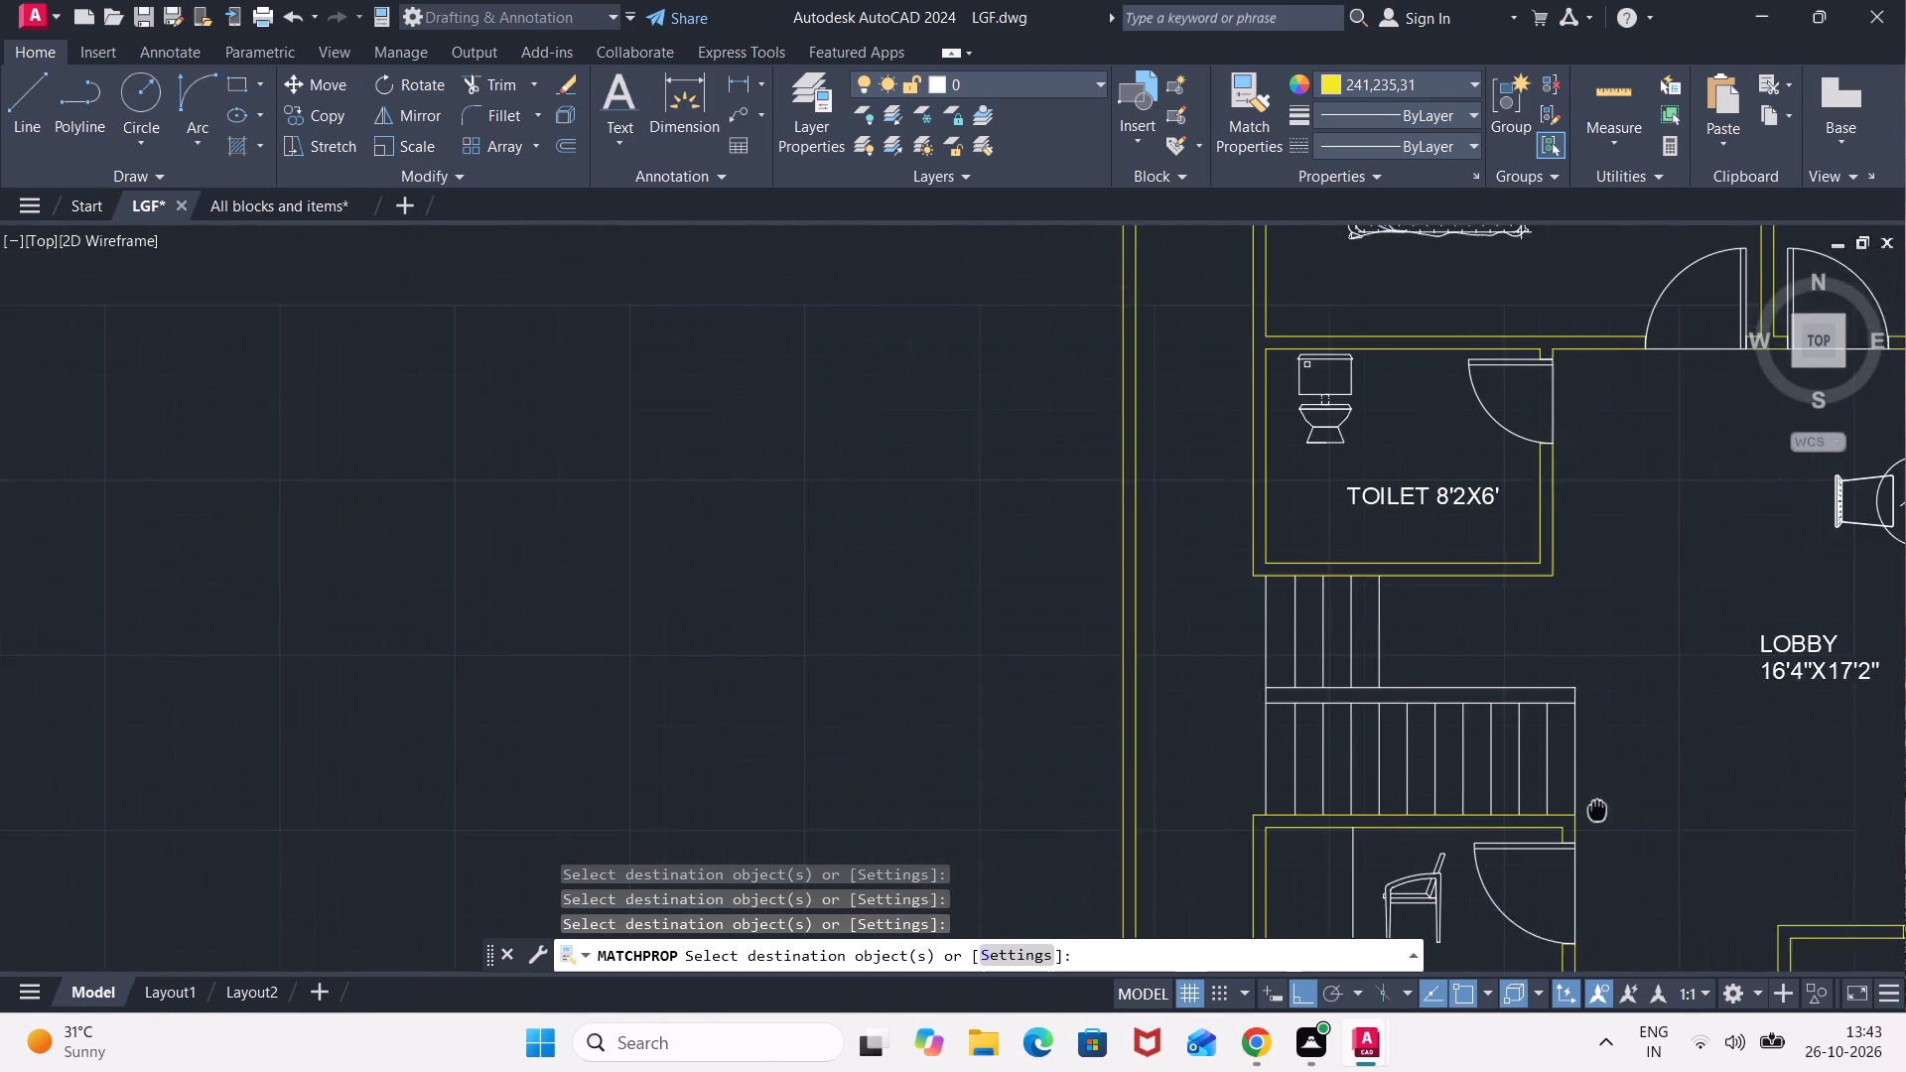
{"action": "middle_click_drag", "start_coordinate": [1593, 814], "coordinate": [1588, 821]}
{"action": "scroll", "coordinate": [1656, 659], "scroll_direction": "down", "scroll_amount": 3}
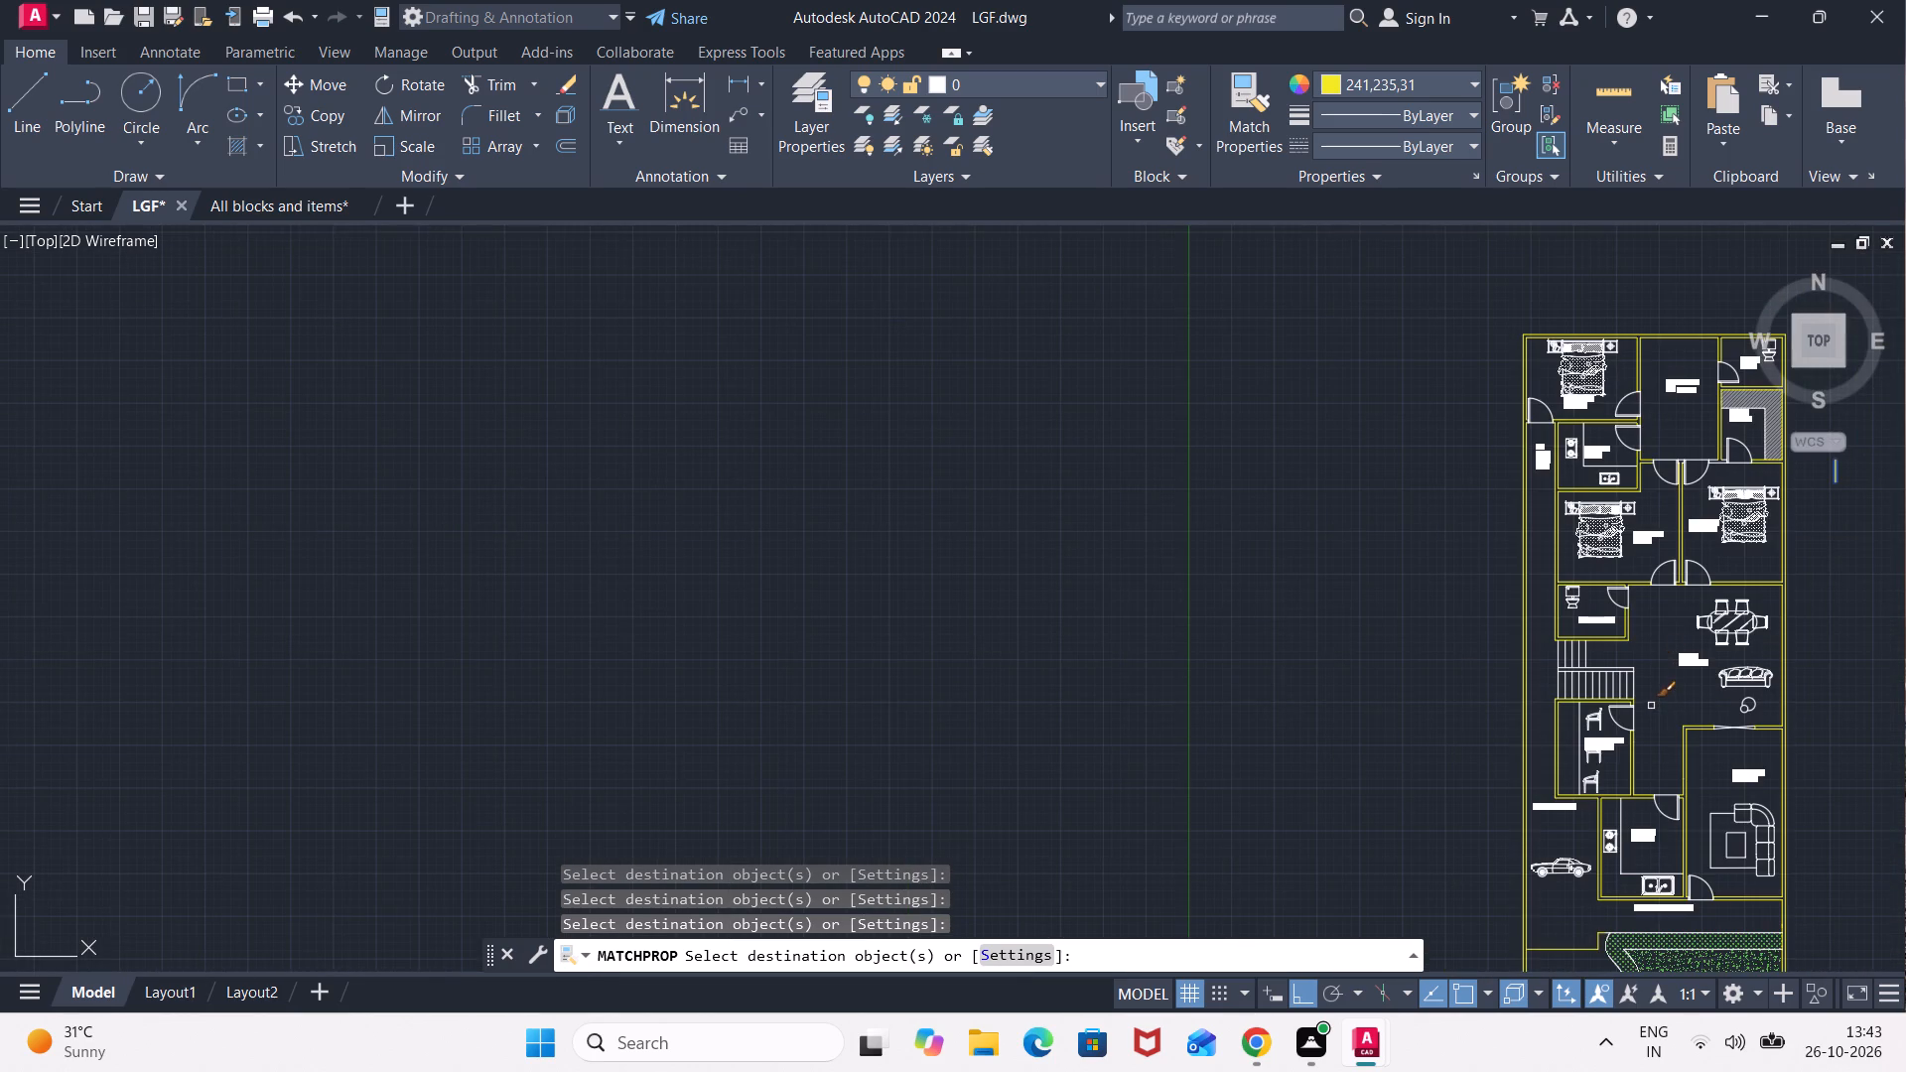
{"action": "middle_click_drag", "start_coordinate": [1651, 707], "coordinate": [1466, 584]}
{"action": "scroll", "coordinate": [1519, 671], "scroll_direction": "up", "scroll_amount": 2}
{"action": "key", "text": "Escape"}
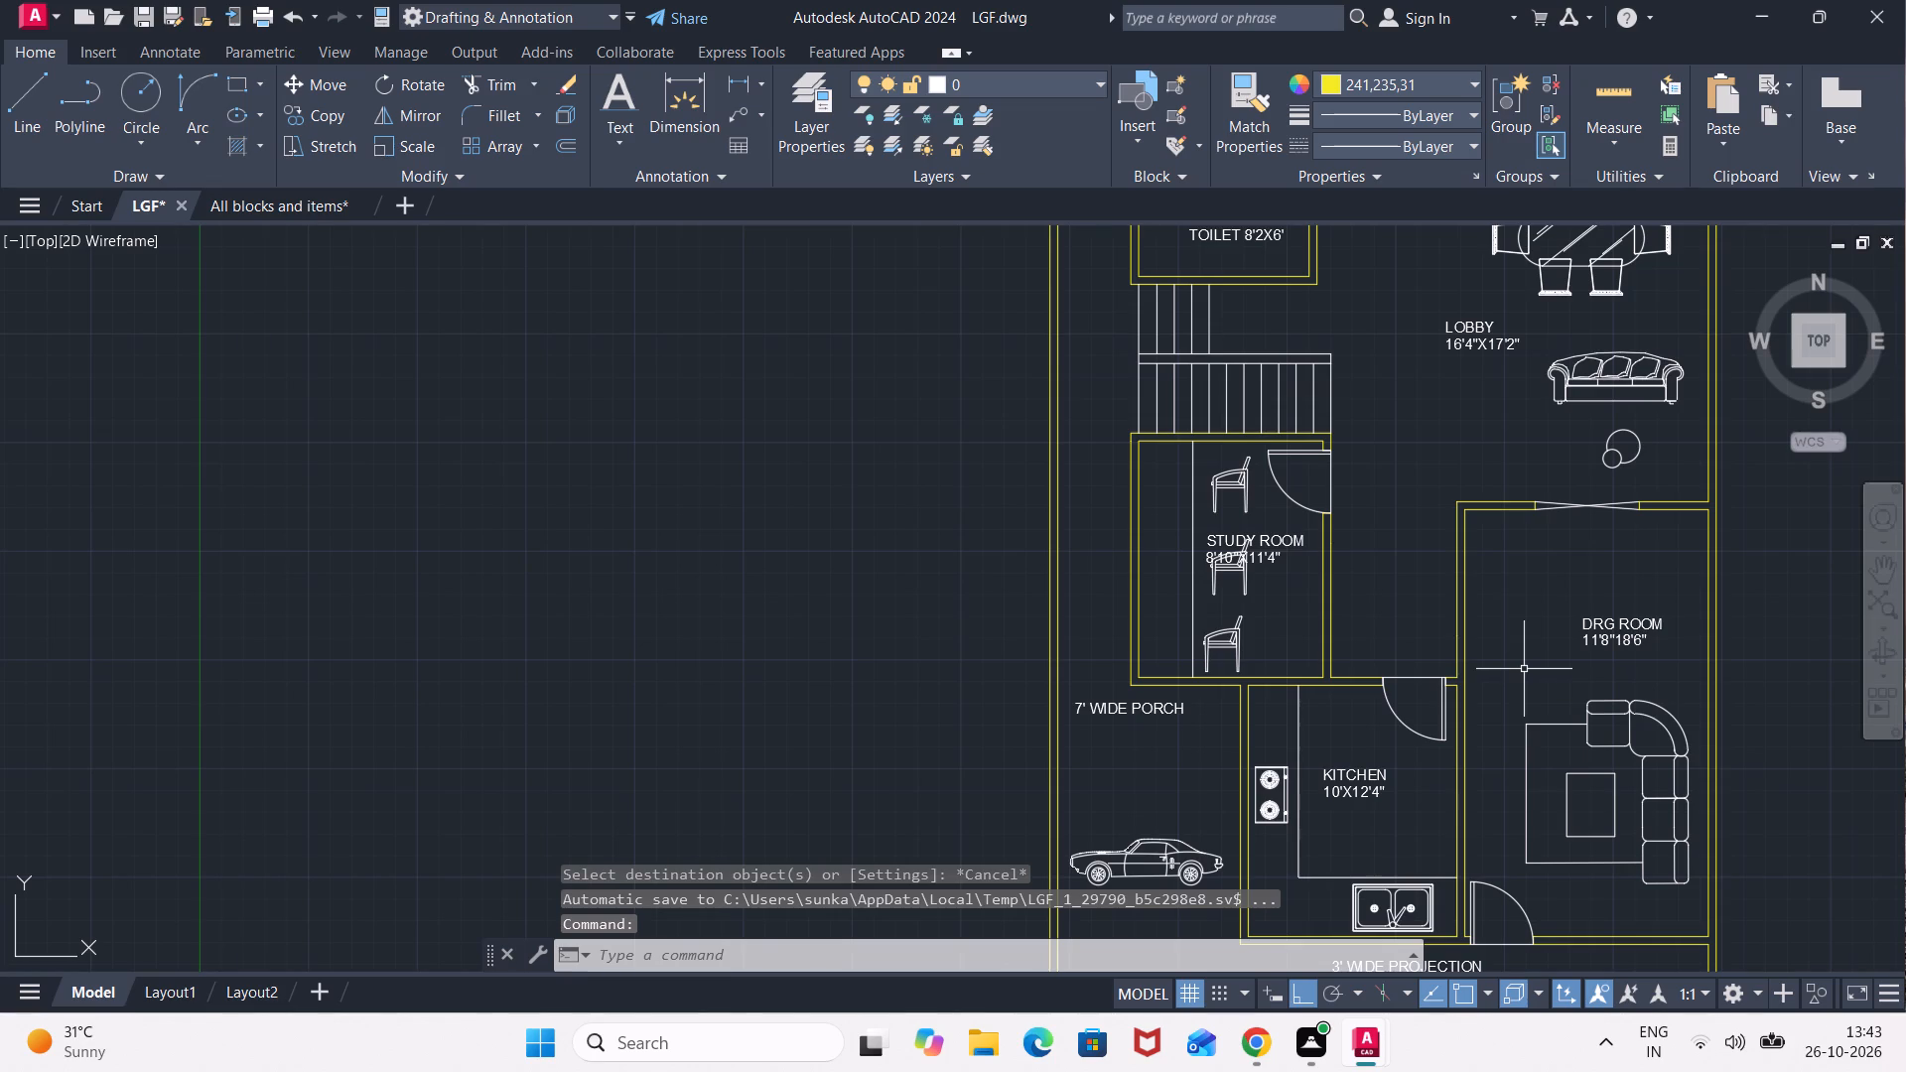
Set the current colour to Cyan and draw a vertical sample line outside the plan beside the LOBBY.
{"action": "left_click", "coordinate": [1331, 75]}
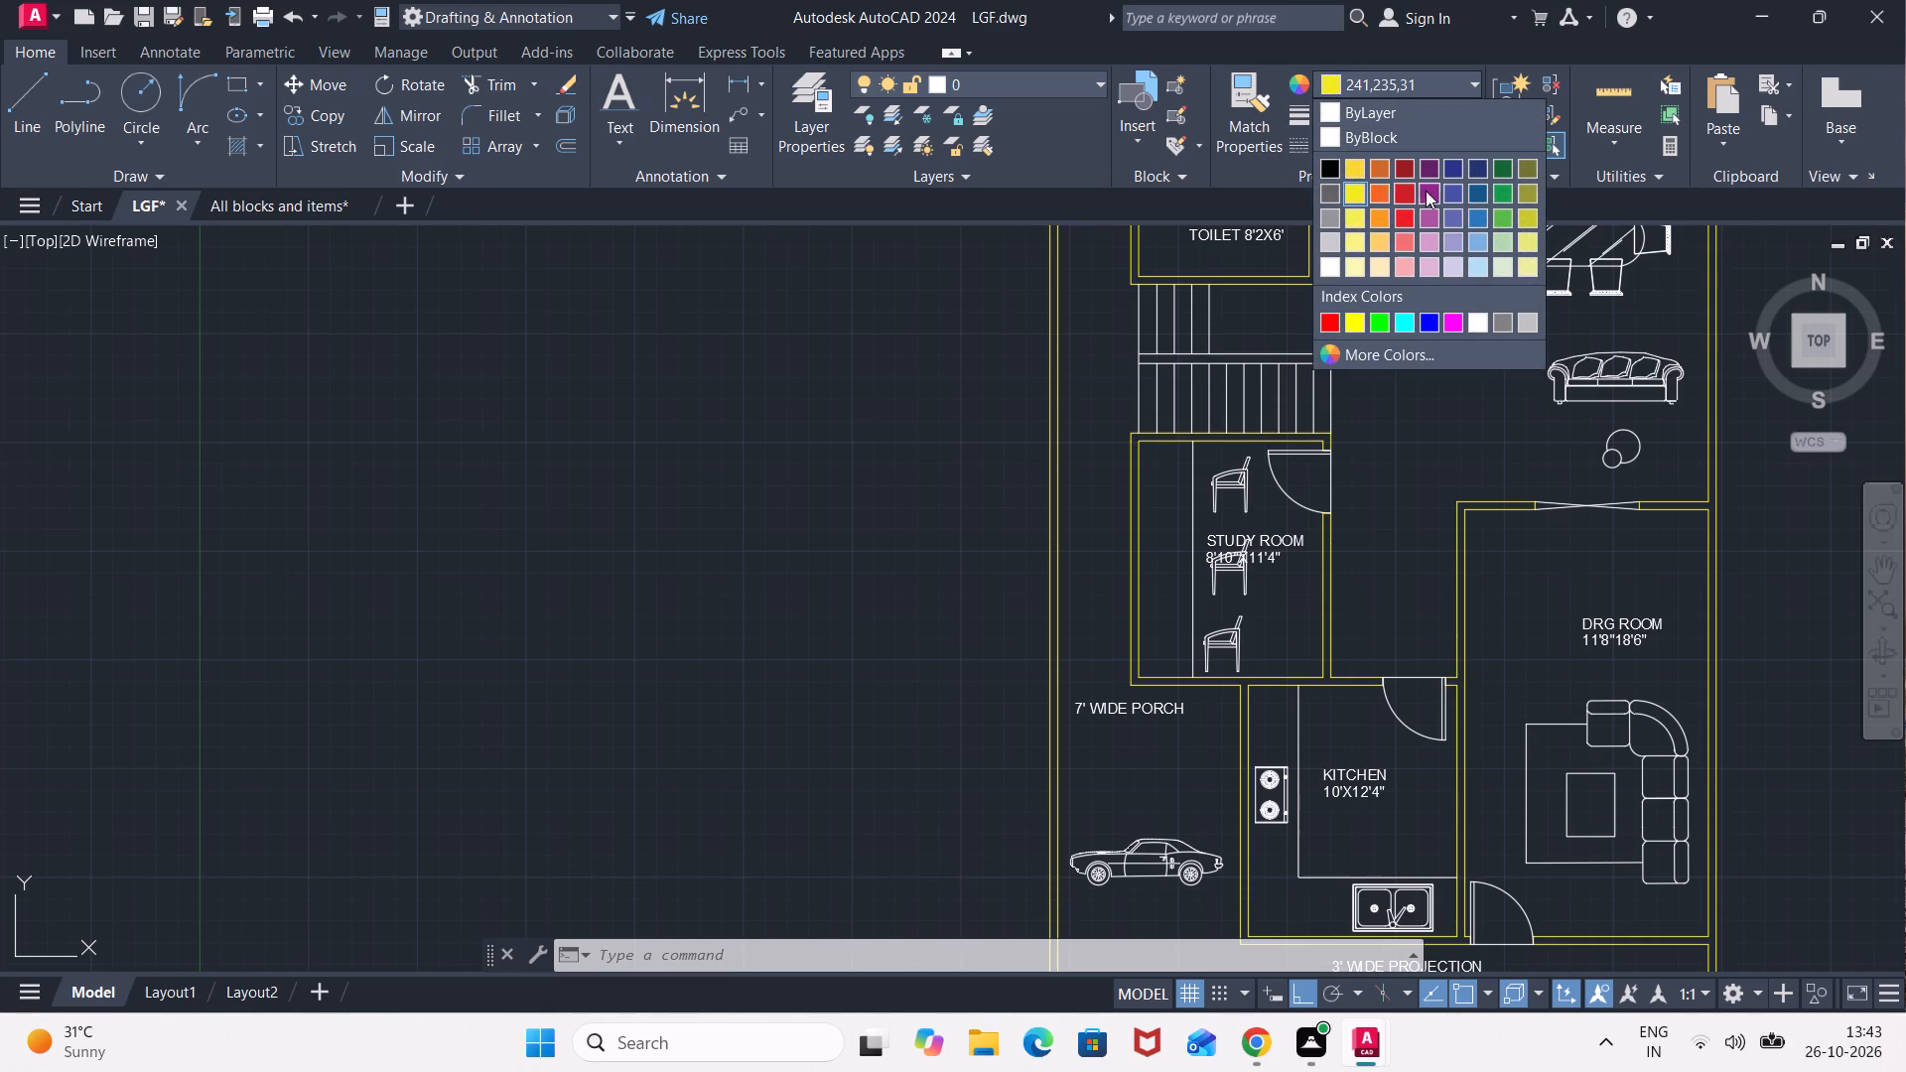
{"action": "left_click", "coordinate": [1403, 328]}
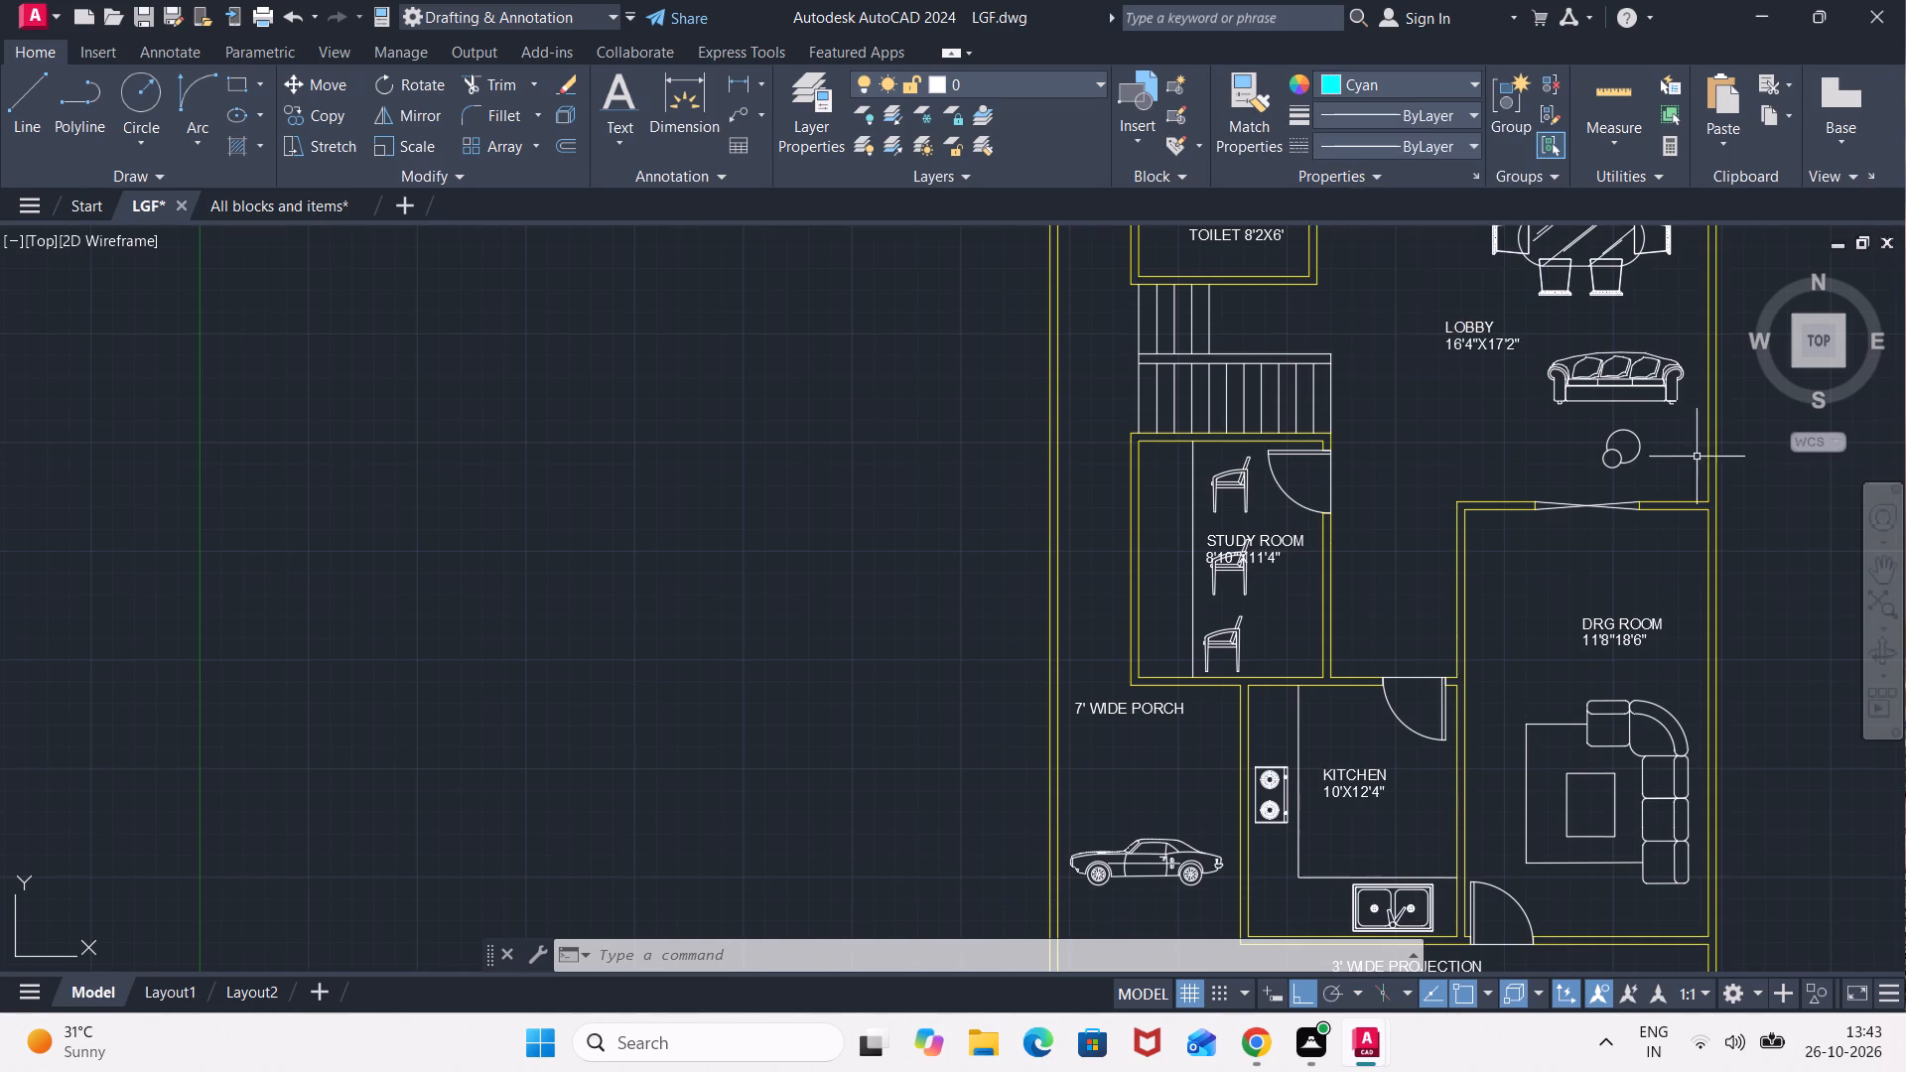
{"action": "middle_click_drag", "start_coordinate": [1697, 457], "coordinate": [1084, 568]}
{"action": "key", "text": "l"}
{"action": "key", "text": "Return"}
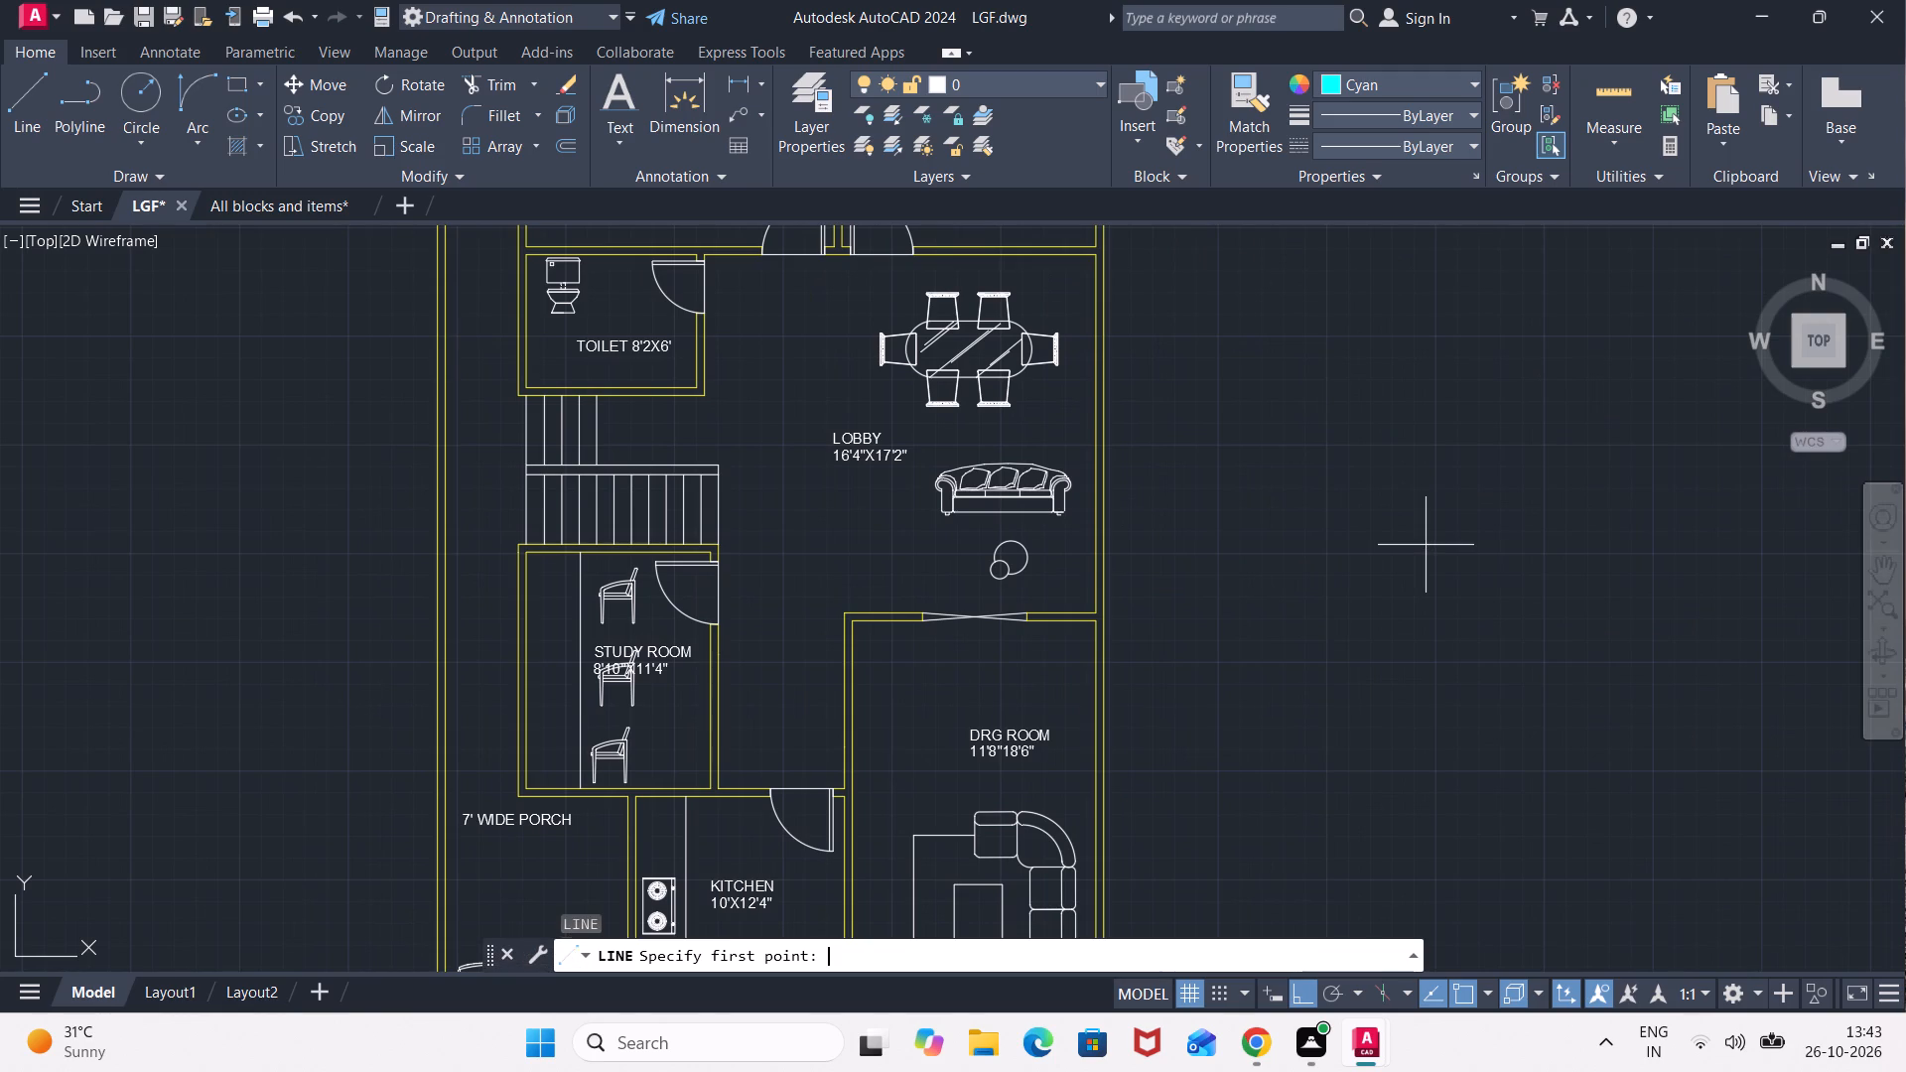
{"action": "left_click", "coordinate": [1328, 589]}
{"action": "left_click", "coordinate": [1477, 405]}
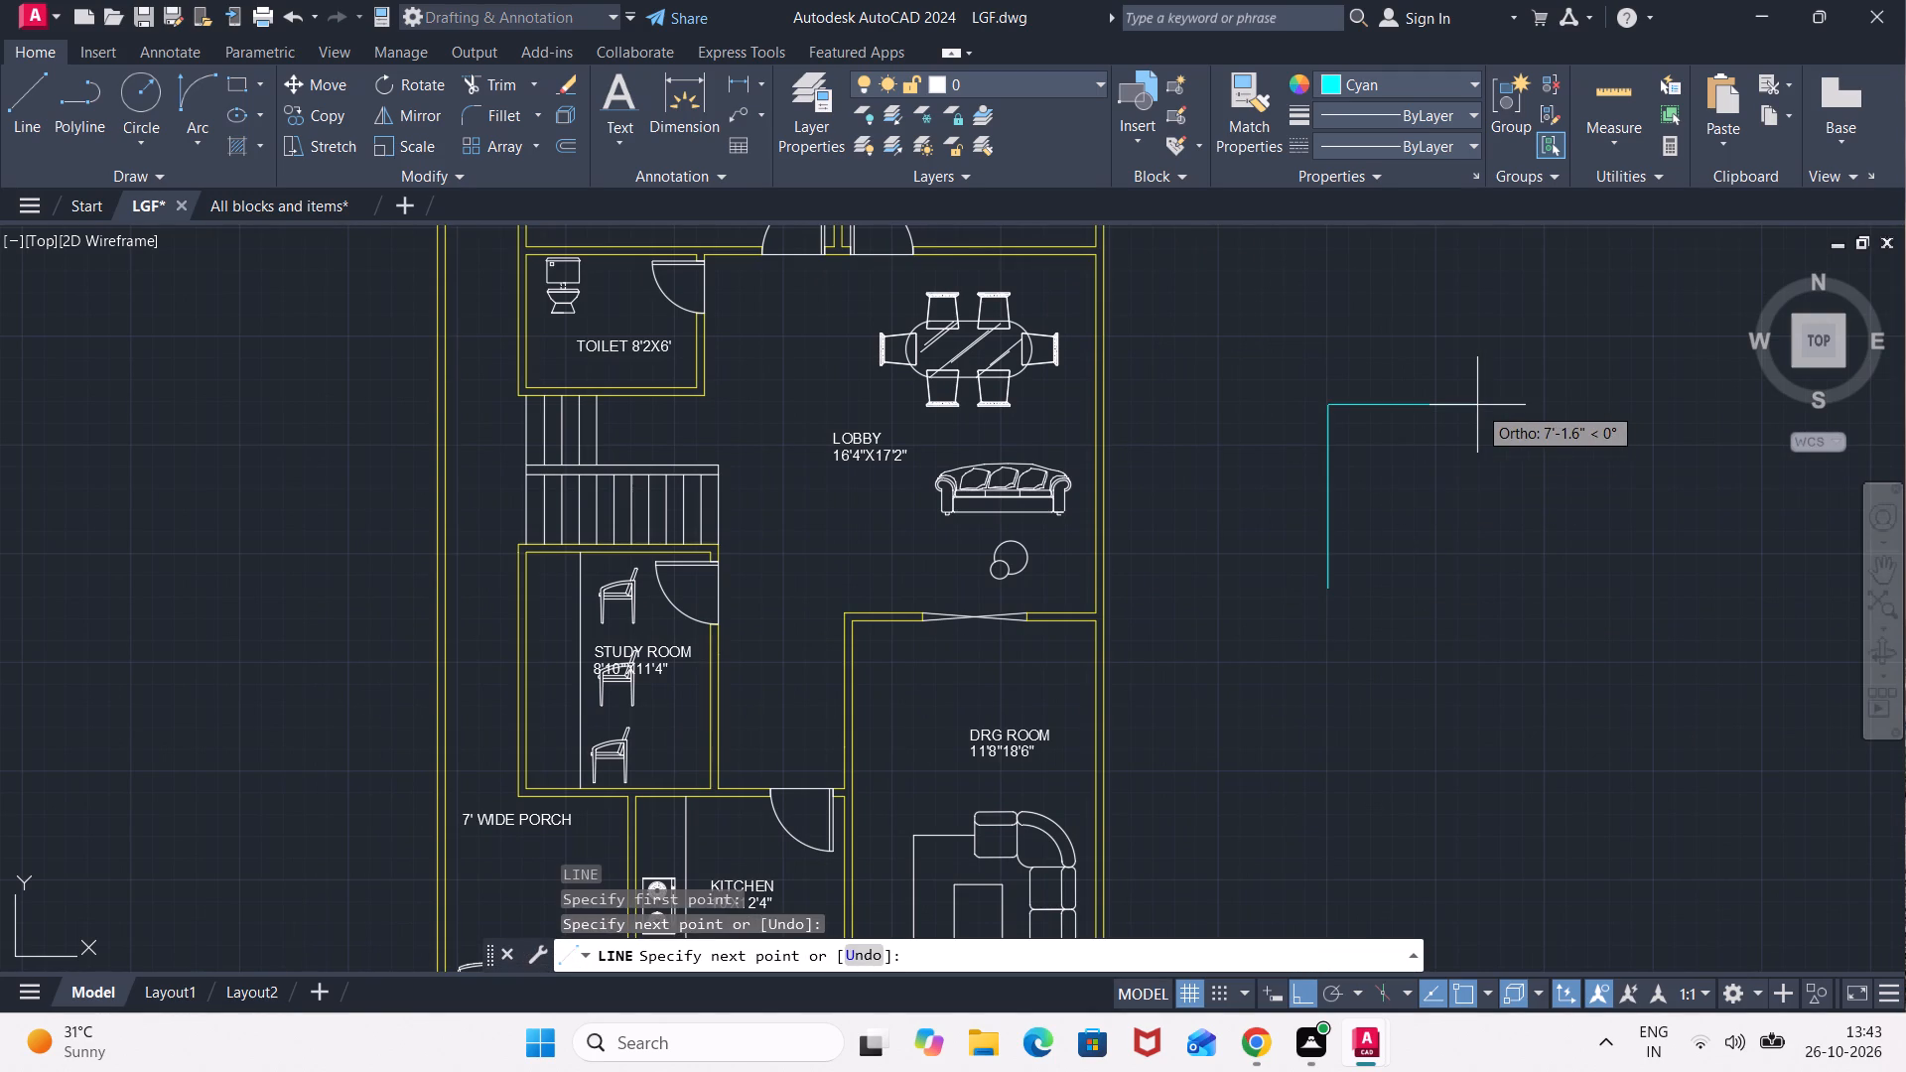
{"action": "key", "text": "Escape"}
Match the cyan sample line's properties onto the name and size texts of the LOBBY and DRG ROOM.
{"action": "left_click", "coordinate": [1246, 132]}
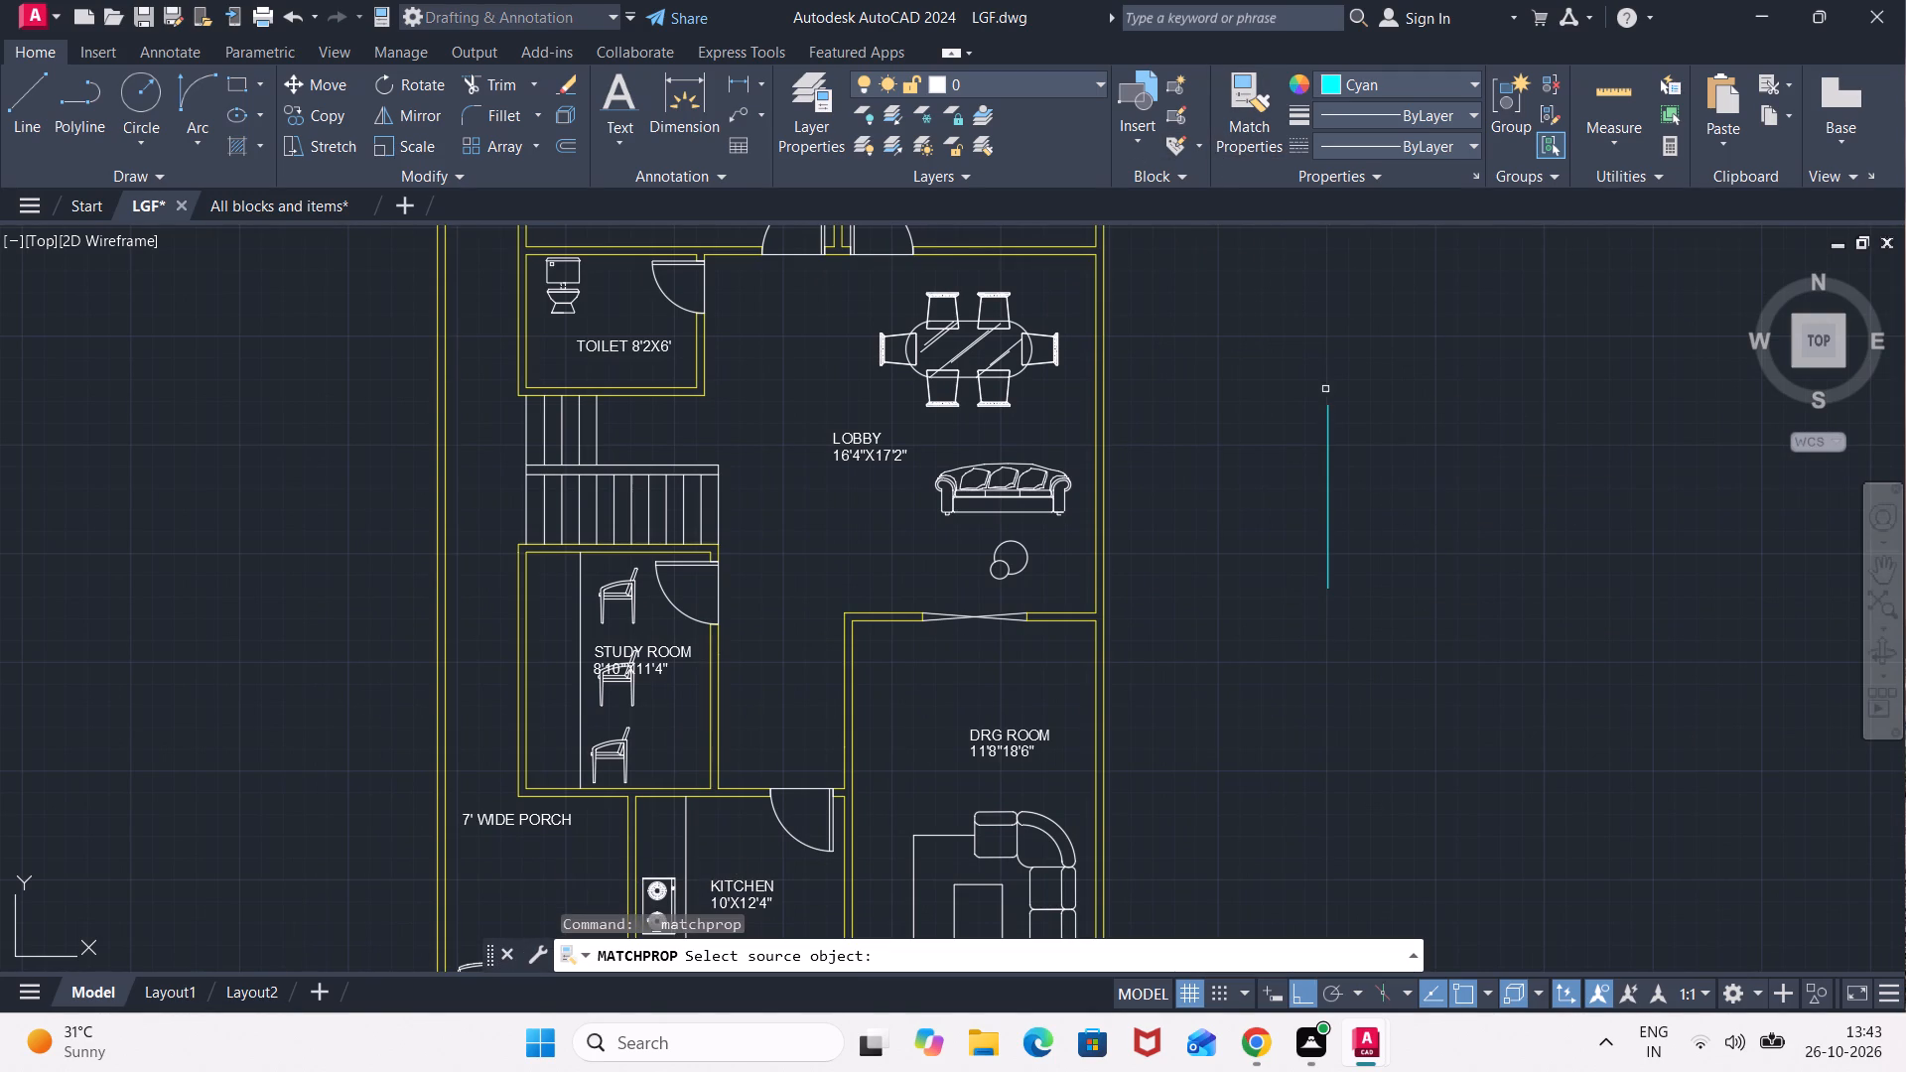
{"action": "left_click", "coordinate": [1326, 414]}
{"action": "scroll", "coordinate": [1280, 508], "scroll_direction": "down", "scroll_amount": 3}
{"action": "scroll", "coordinate": [1231, 465], "scroll_direction": "up", "scroll_amount": 3}
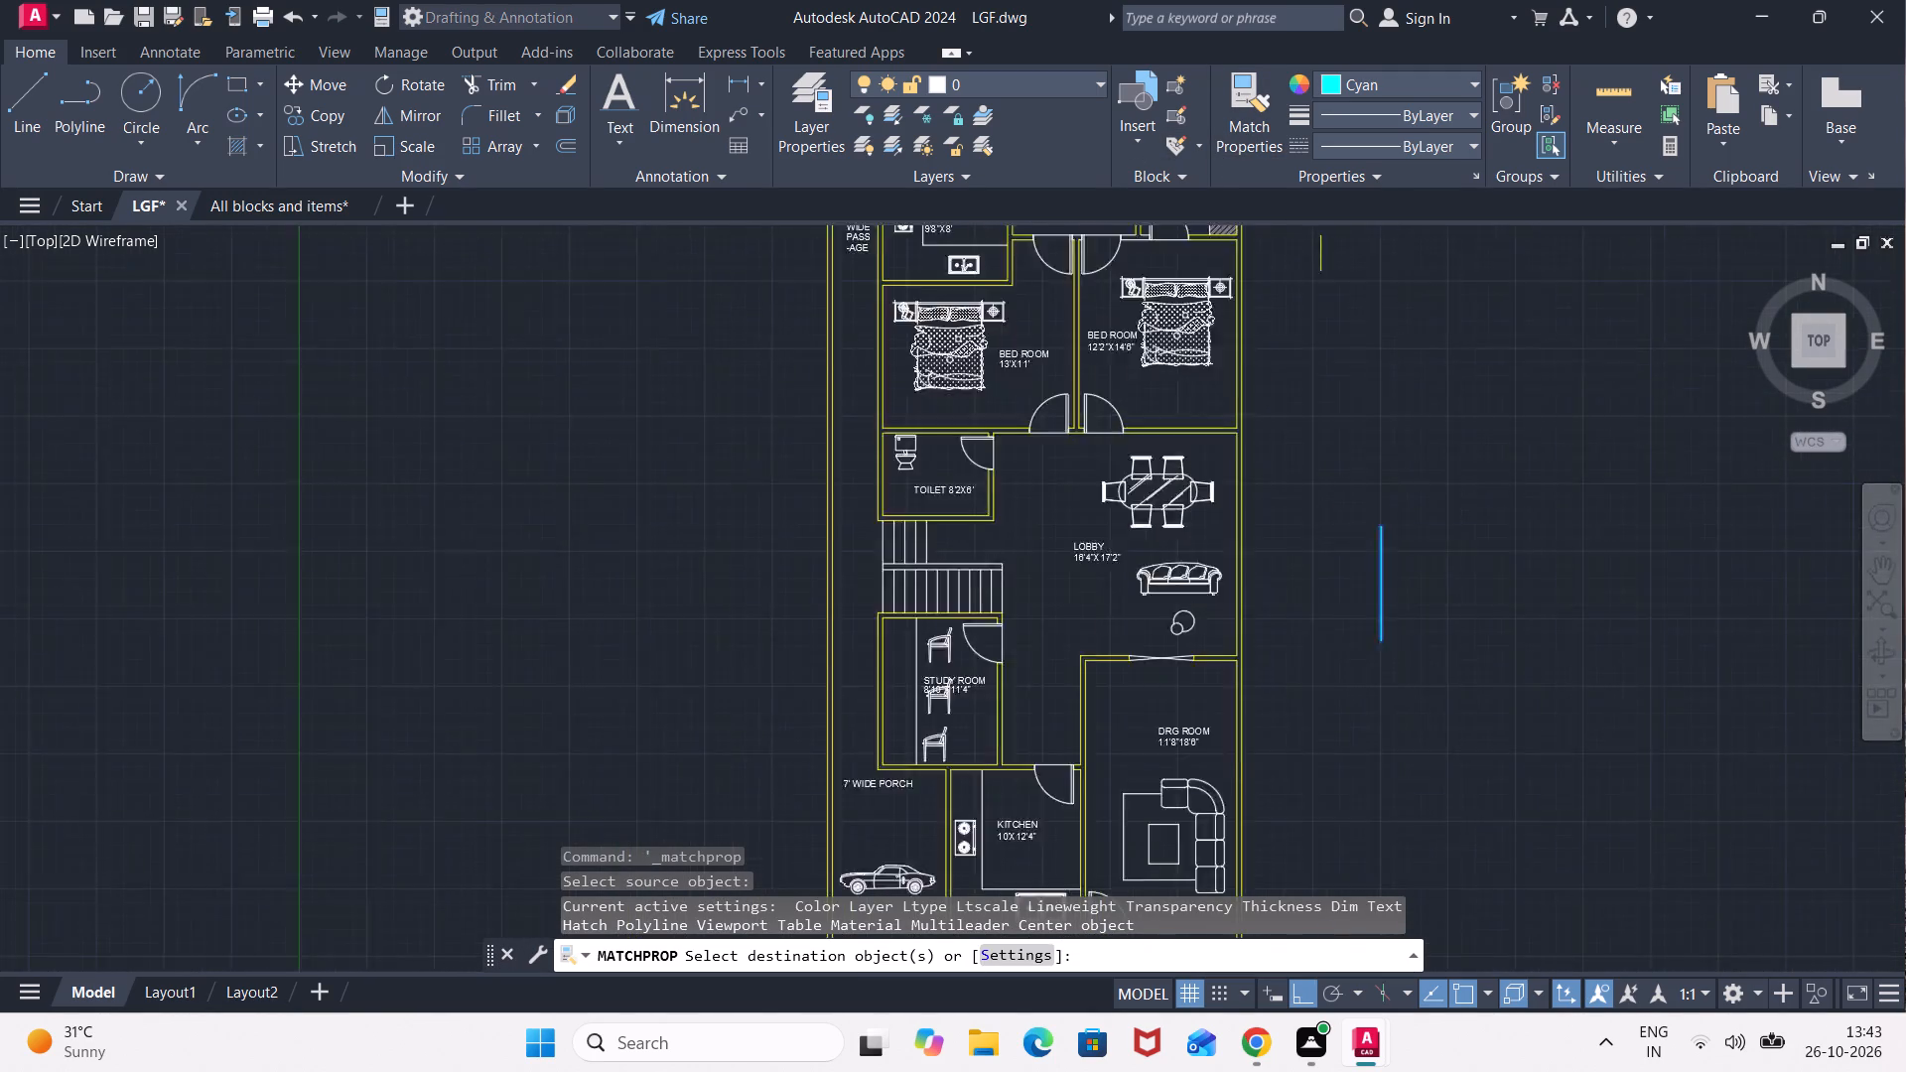
{"action": "scroll", "coordinate": [1402, 519], "scroll_direction": "down", "scroll_amount": 2}
{"action": "middle_click_drag", "start_coordinate": [1345, 527], "coordinate": [1726, 484]}
{"action": "scroll", "coordinate": [1591, 510], "scroll_direction": "up", "scroll_amount": 2}
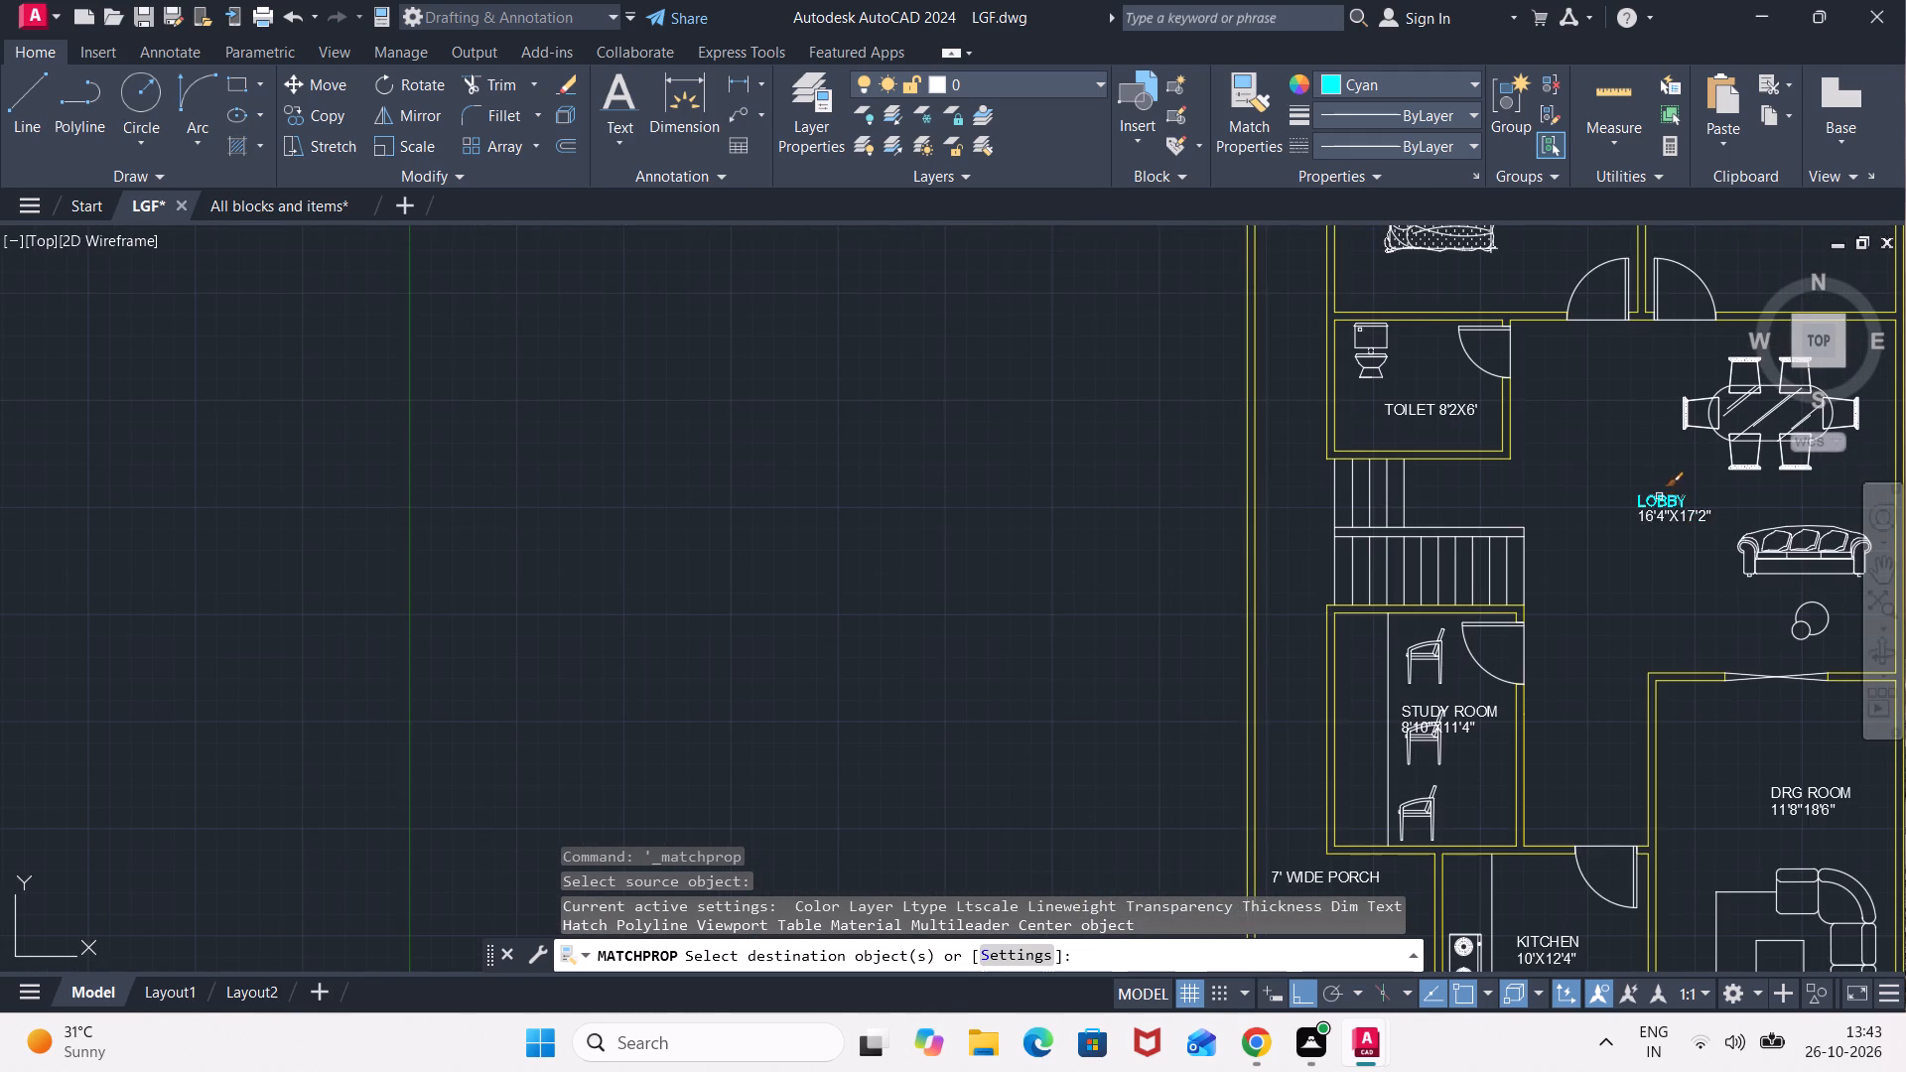
{"action": "left_click", "coordinate": [1659, 496]}
{"action": "left_click", "coordinate": [1654, 512]}
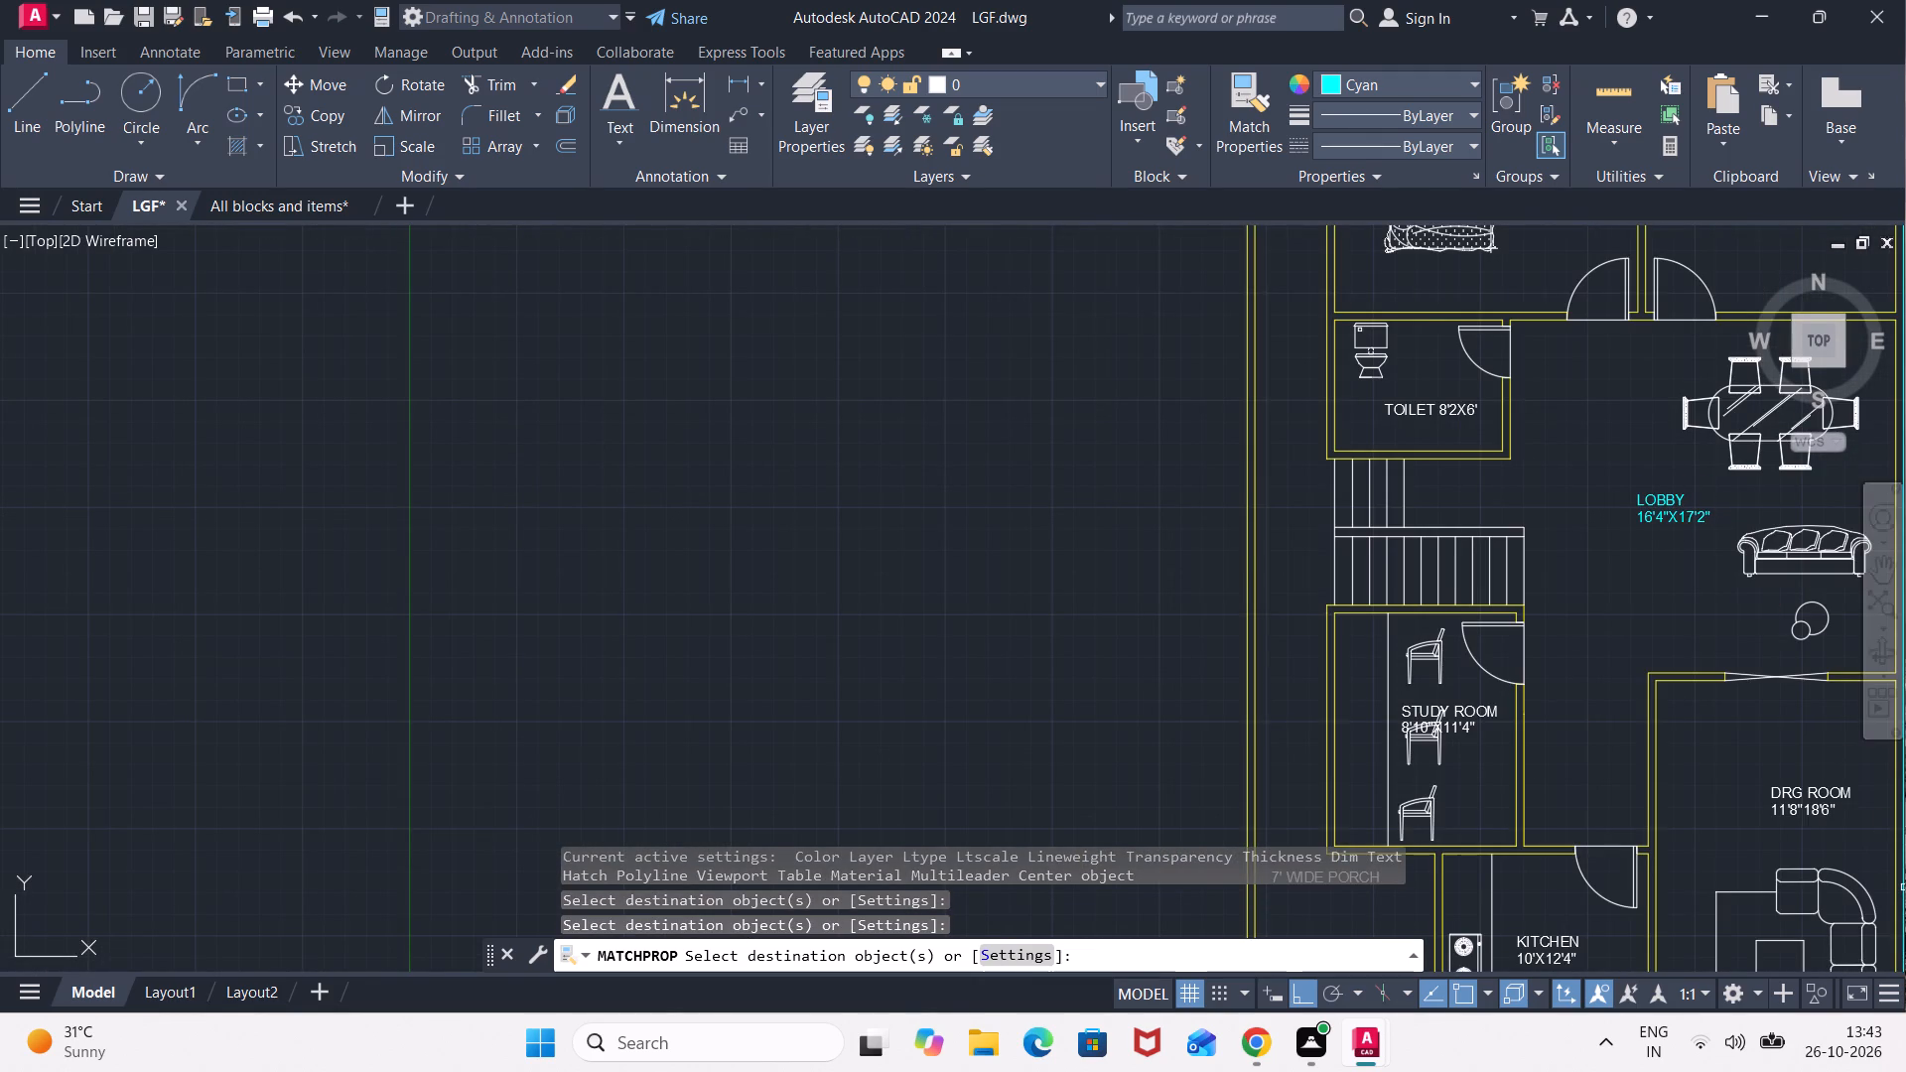
{"action": "middle_click_drag", "start_coordinate": [1793, 783], "coordinate": [1480, 651]}
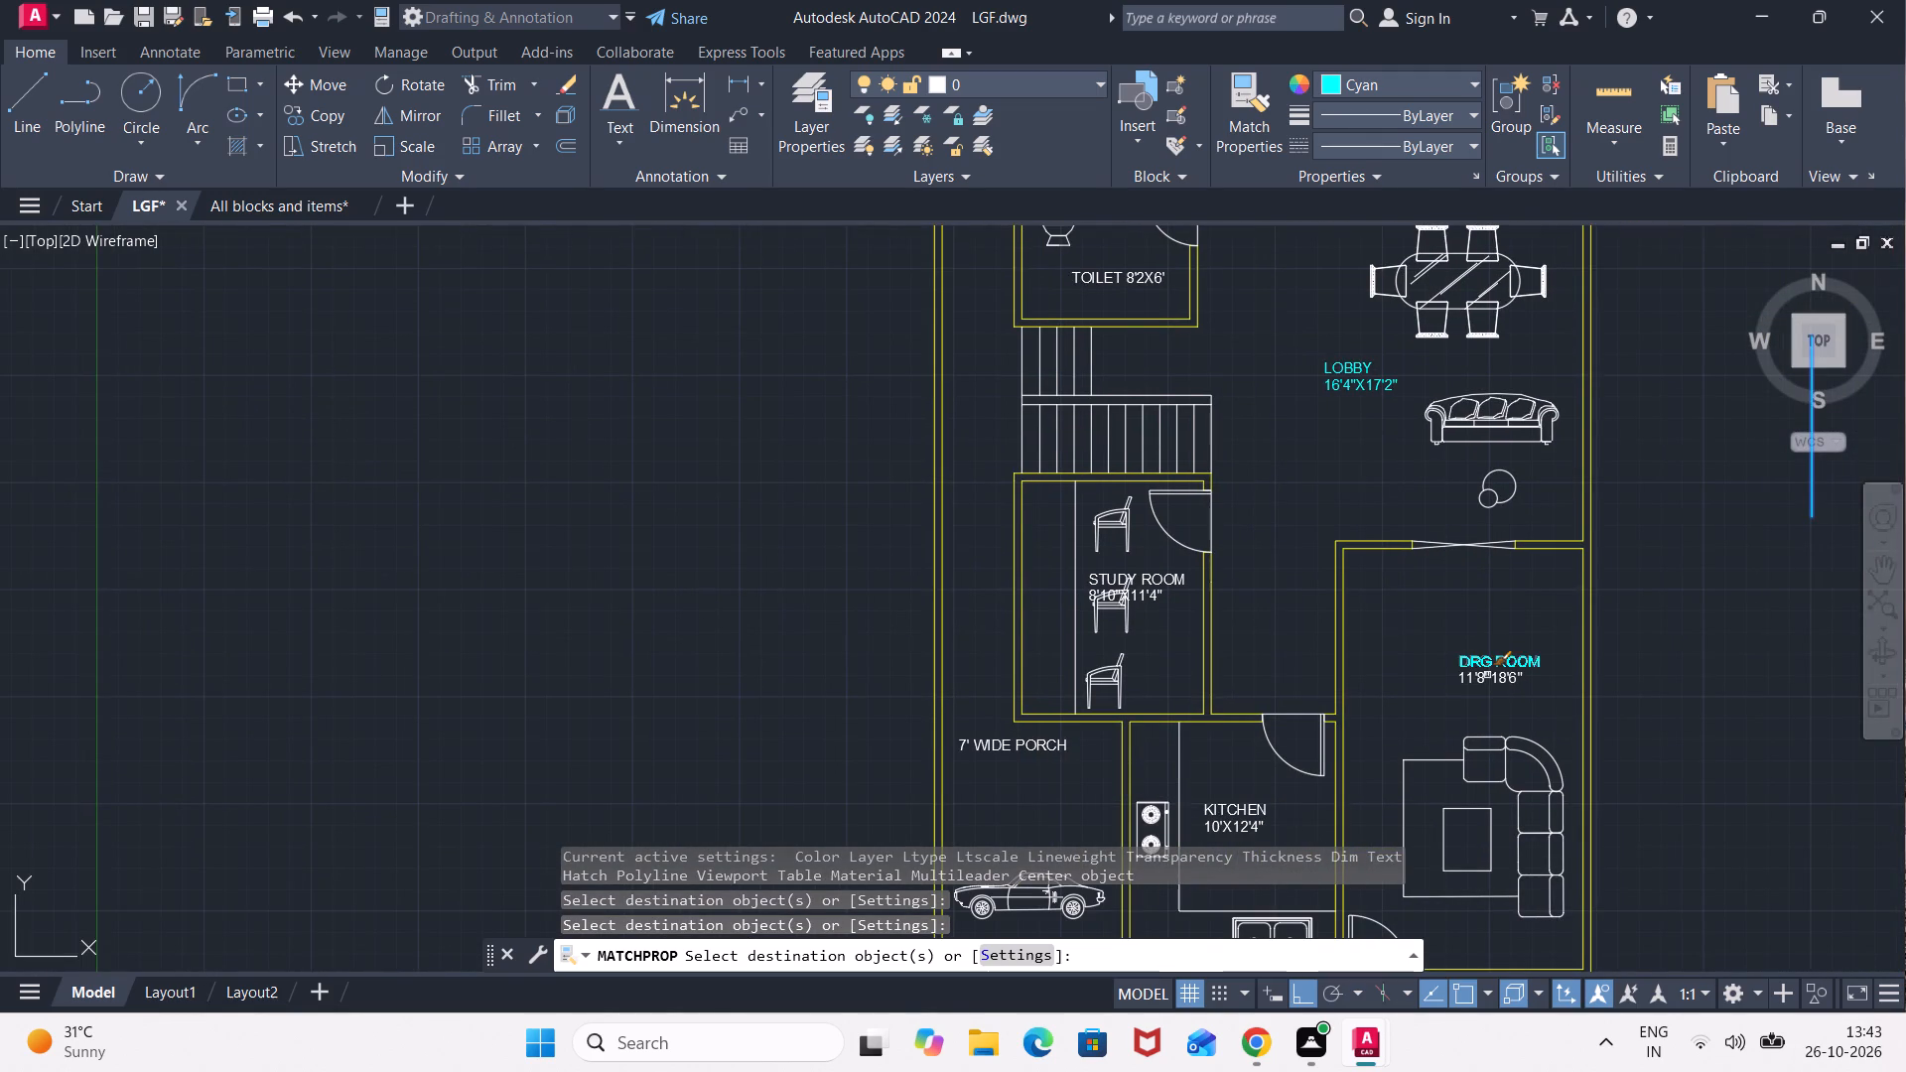
{"action": "left_click", "coordinate": [1501, 675]}
{"action": "left_click", "coordinate": [1507, 666]}
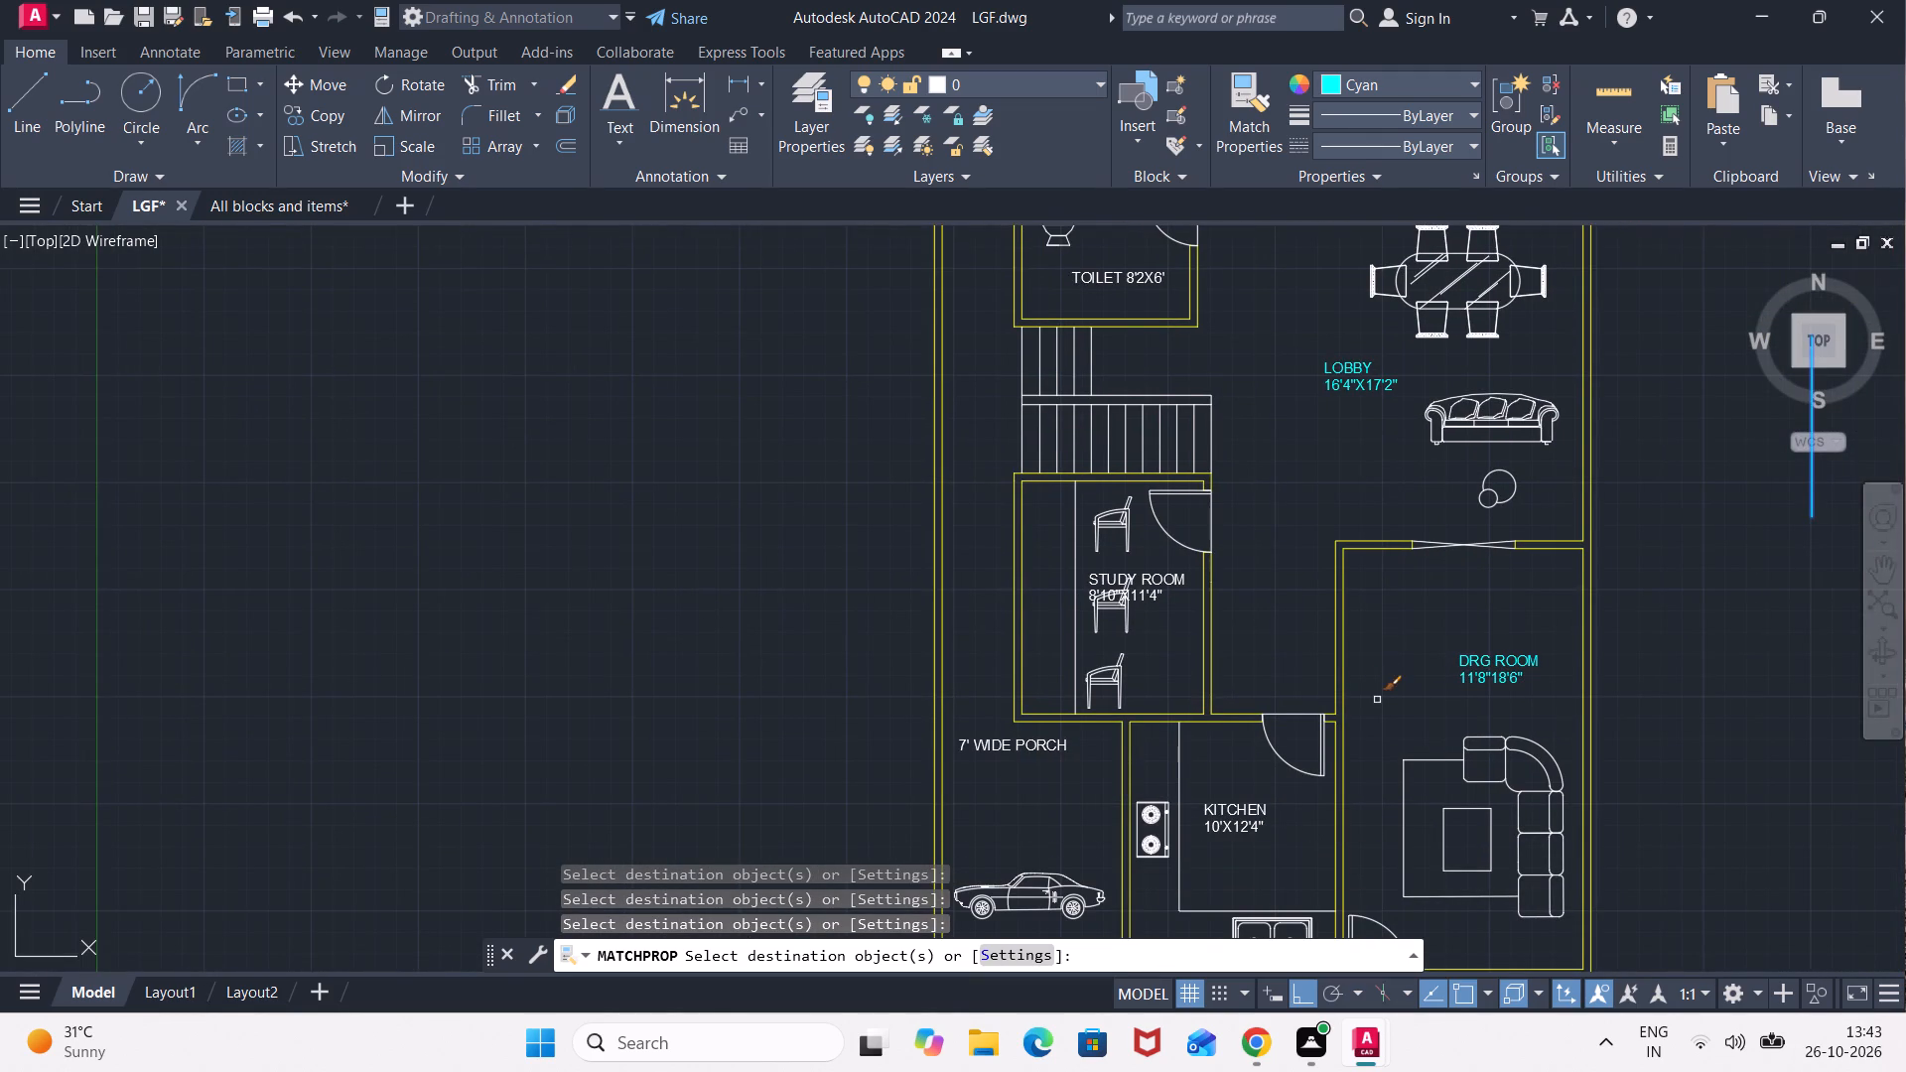
Match the cyan properties onto the KITCHEN 10'X12'4", 3' WIDE PROJECTION, 10' WIDE FRONT LAWN and 7' WIDE PORCH texts.
{"action": "middle_click_drag", "start_coordinate": [1380, 703], "coordinate": [1664, 439]}
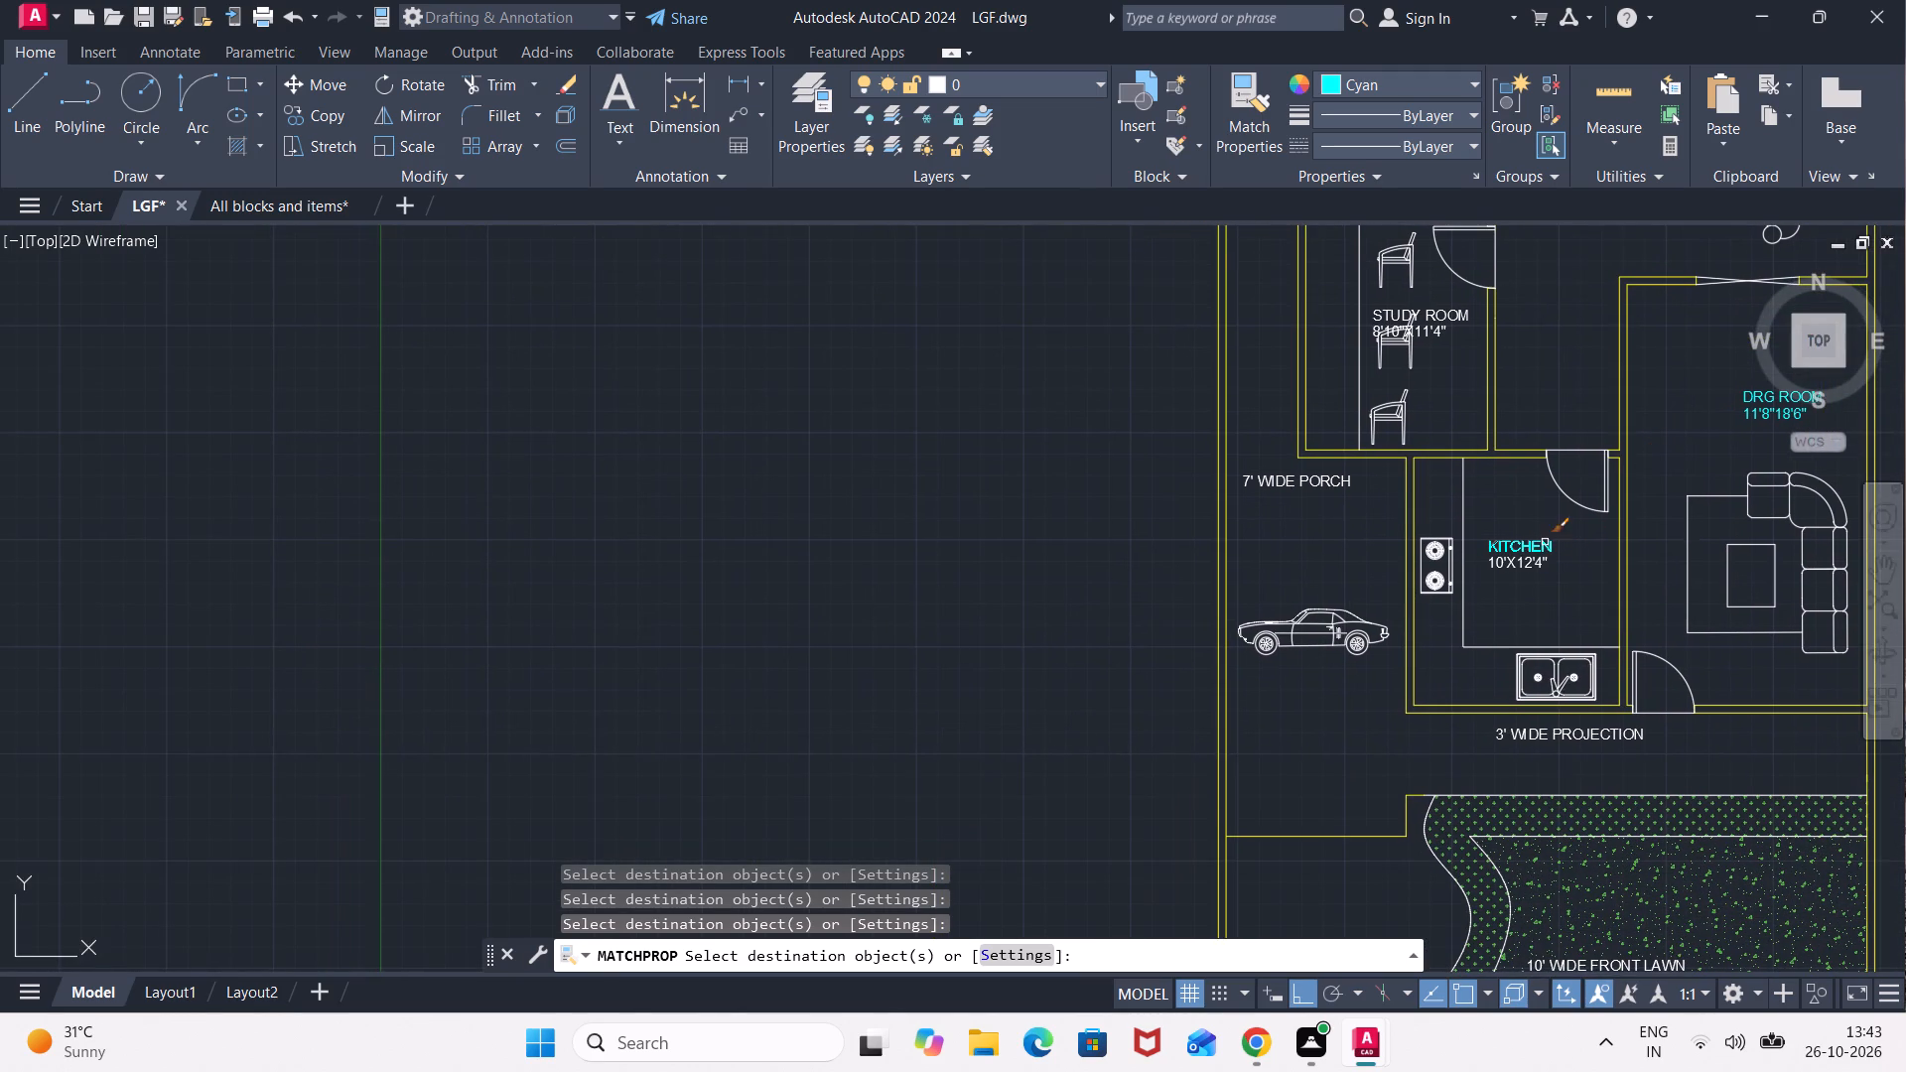
{"action": "left_click", "coordinate": [1545, 540]}
{"action": "left_click", "coordinate": [1527, 560]}
{"action": "left_click", "coordinate": [1544, 733]}
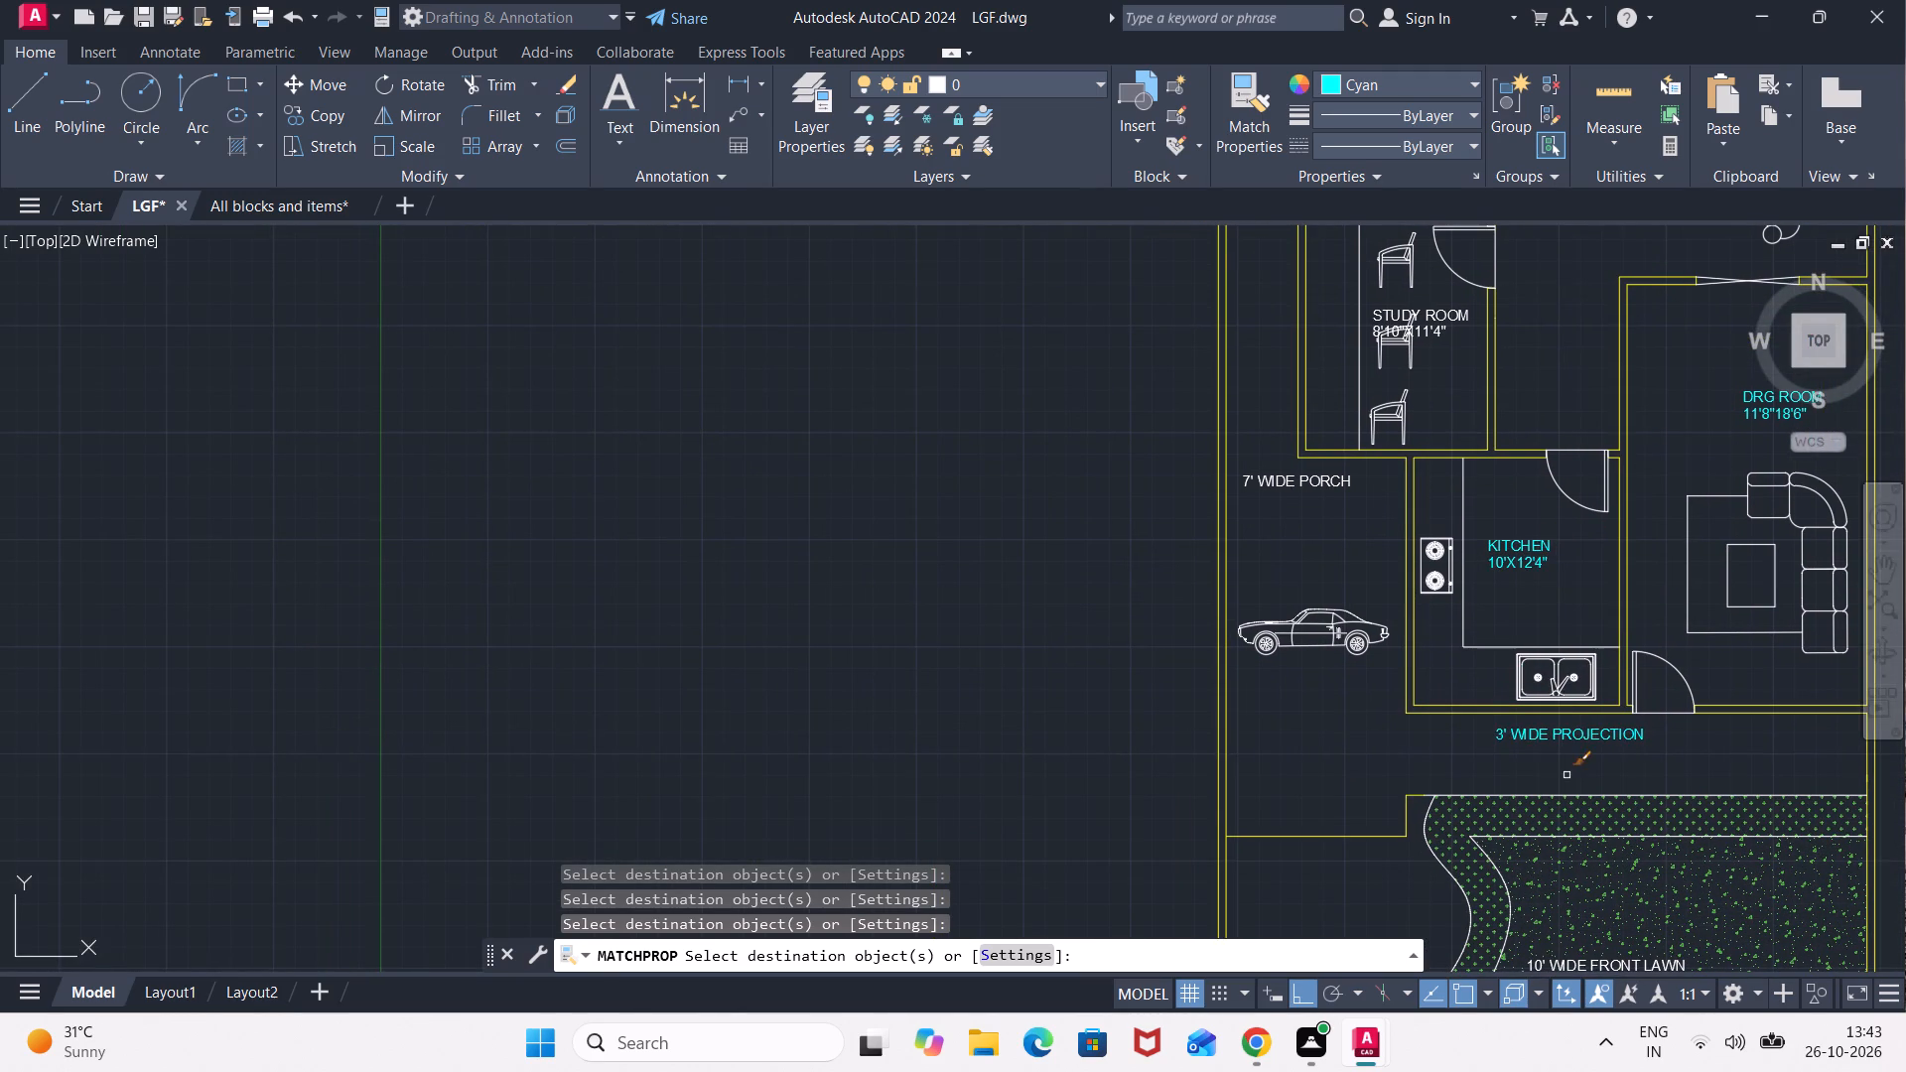
{"action": "middle_click_drag", "start_coordinate": [1570, 755], "coordinate": [1449, 522]}
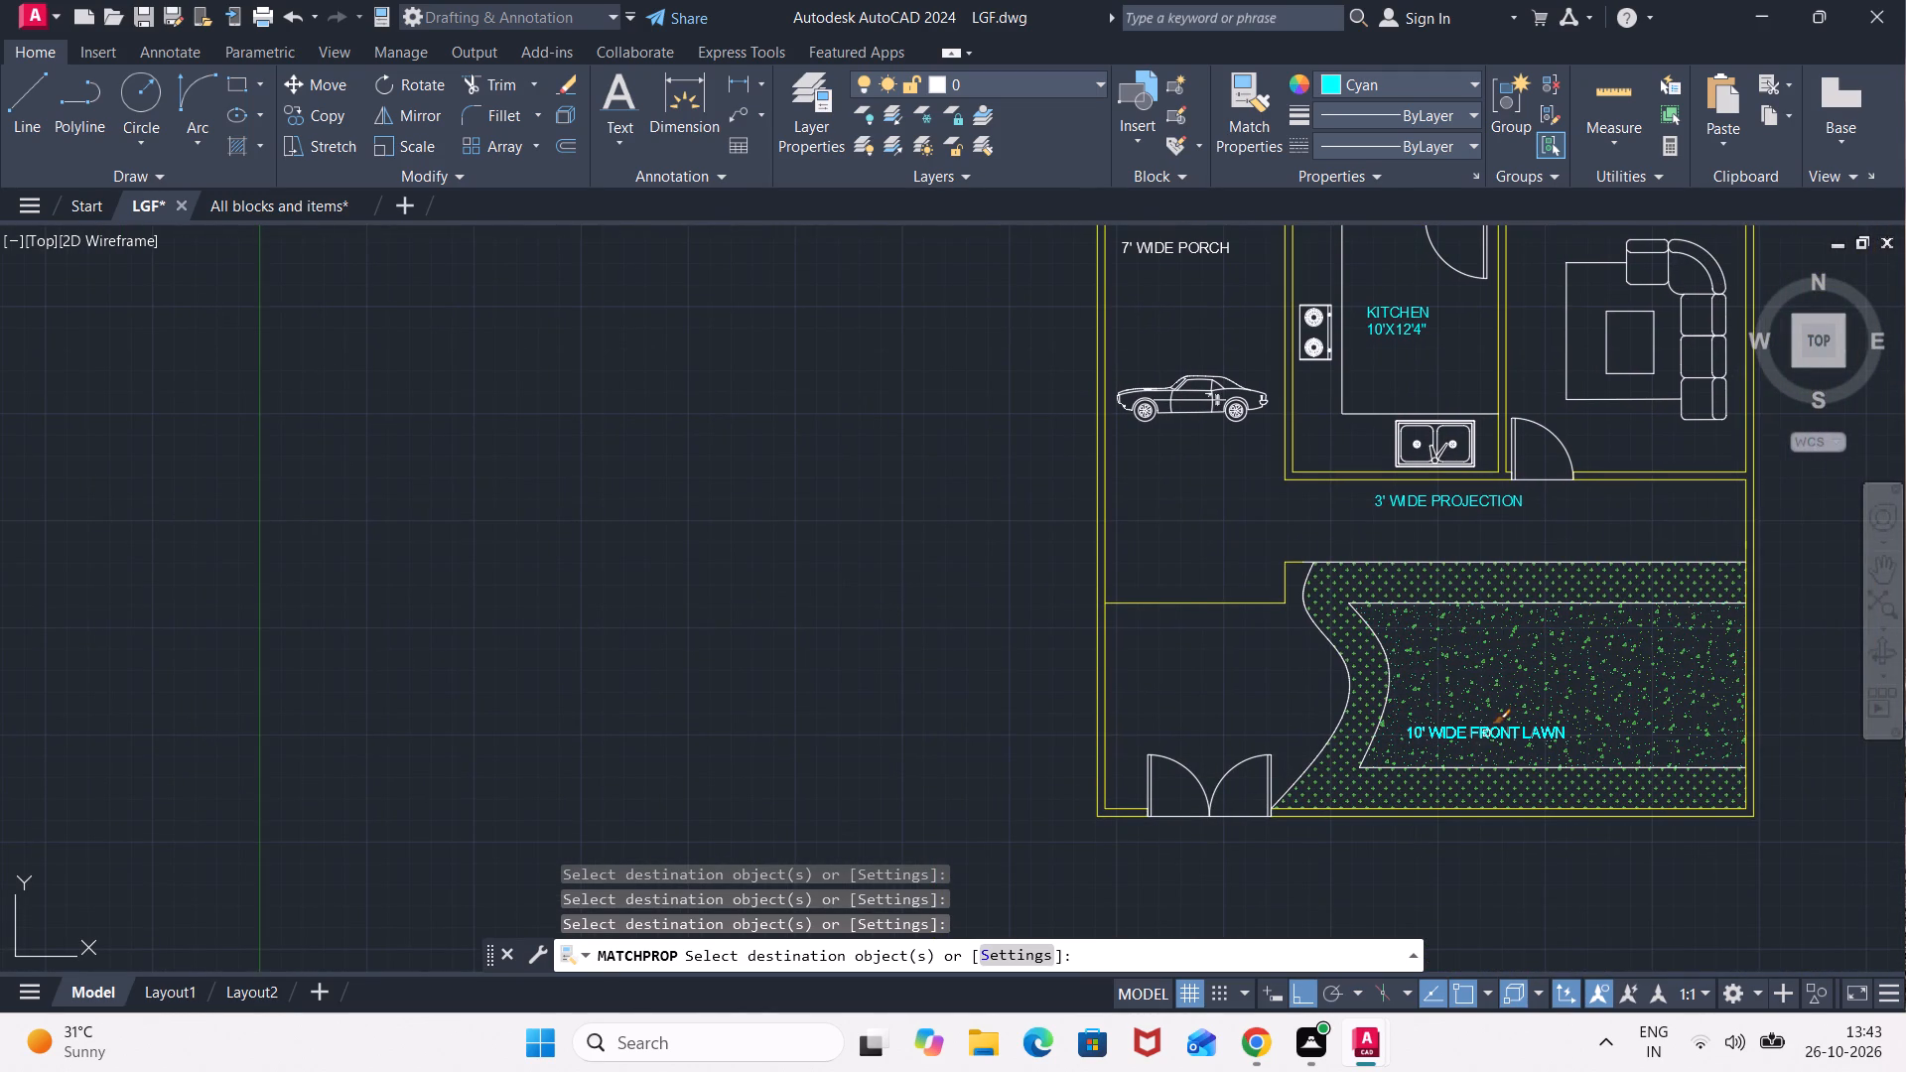
{"action": "left_click", "coordinate": [1486, 730]}
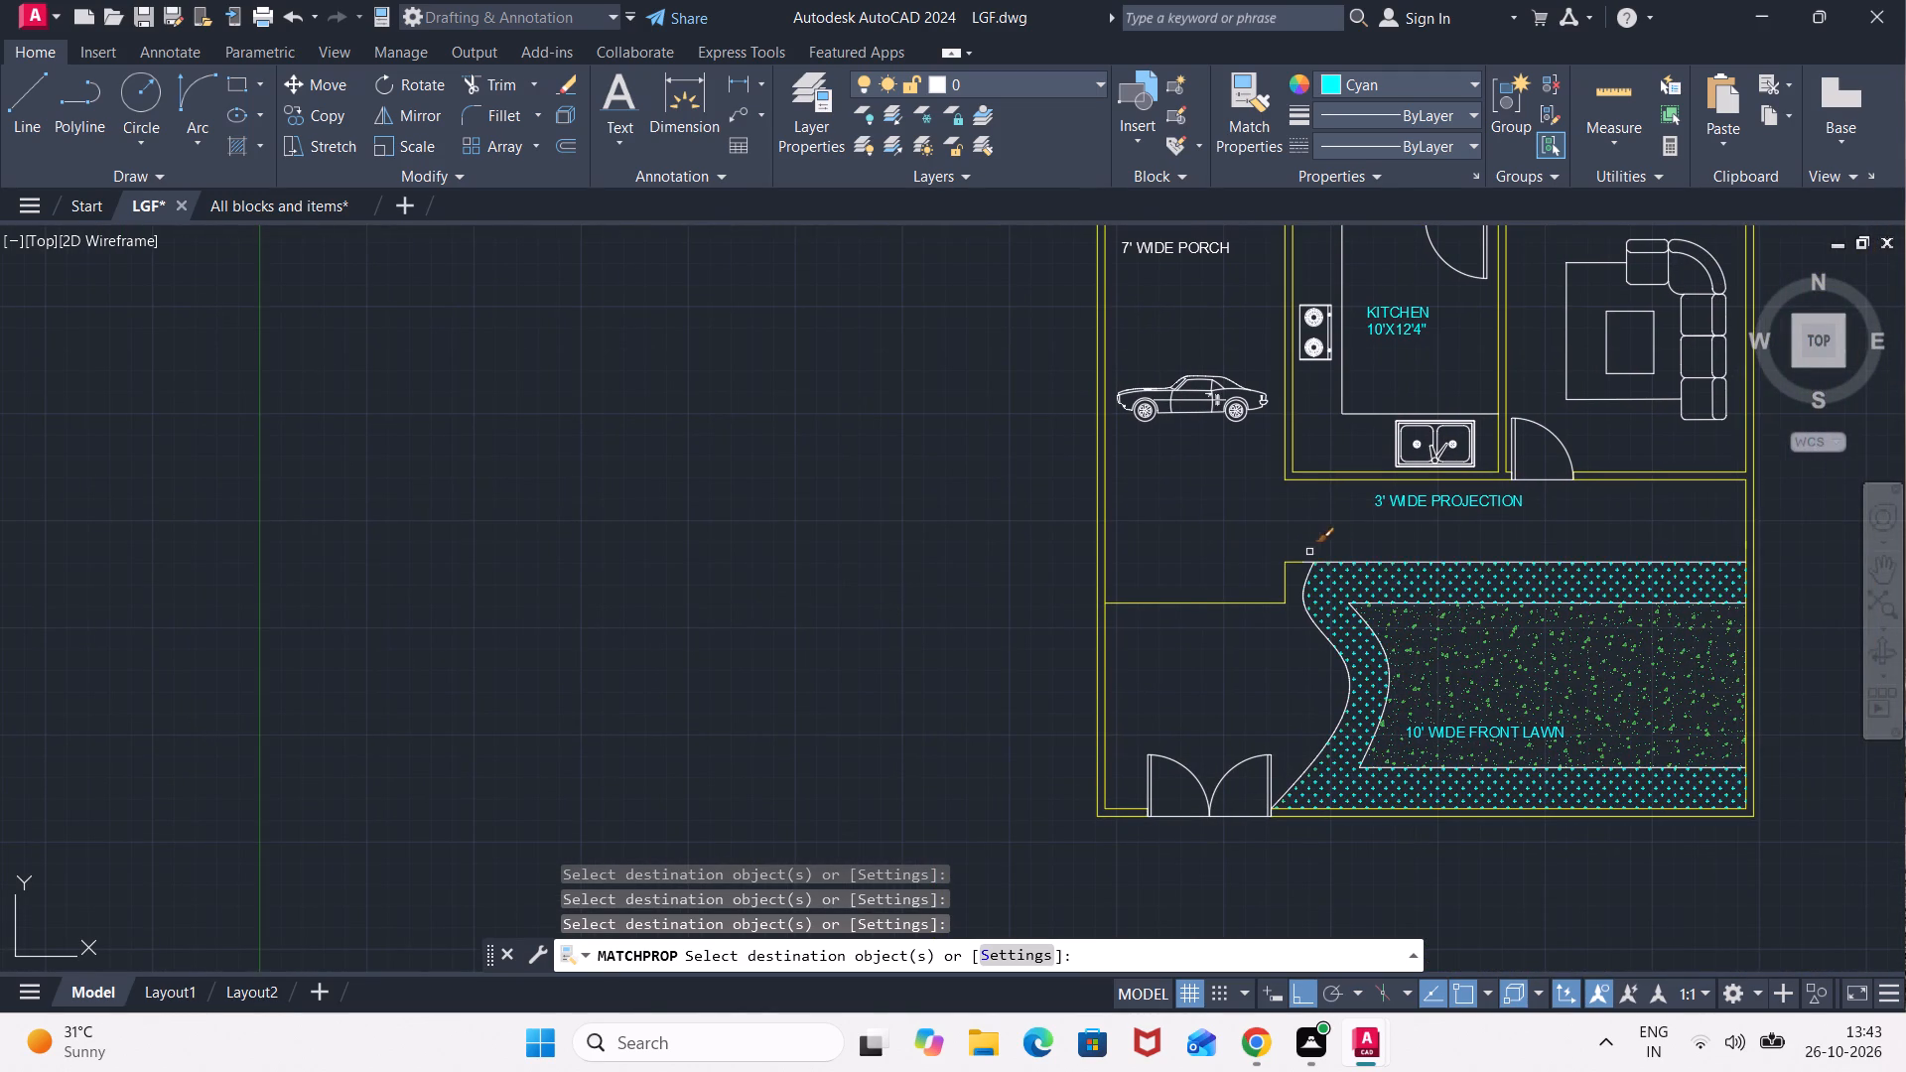
{"action": "middle_click_drag", "start_coordinate": [1230, 533], "coordinate": [1590, 740]}
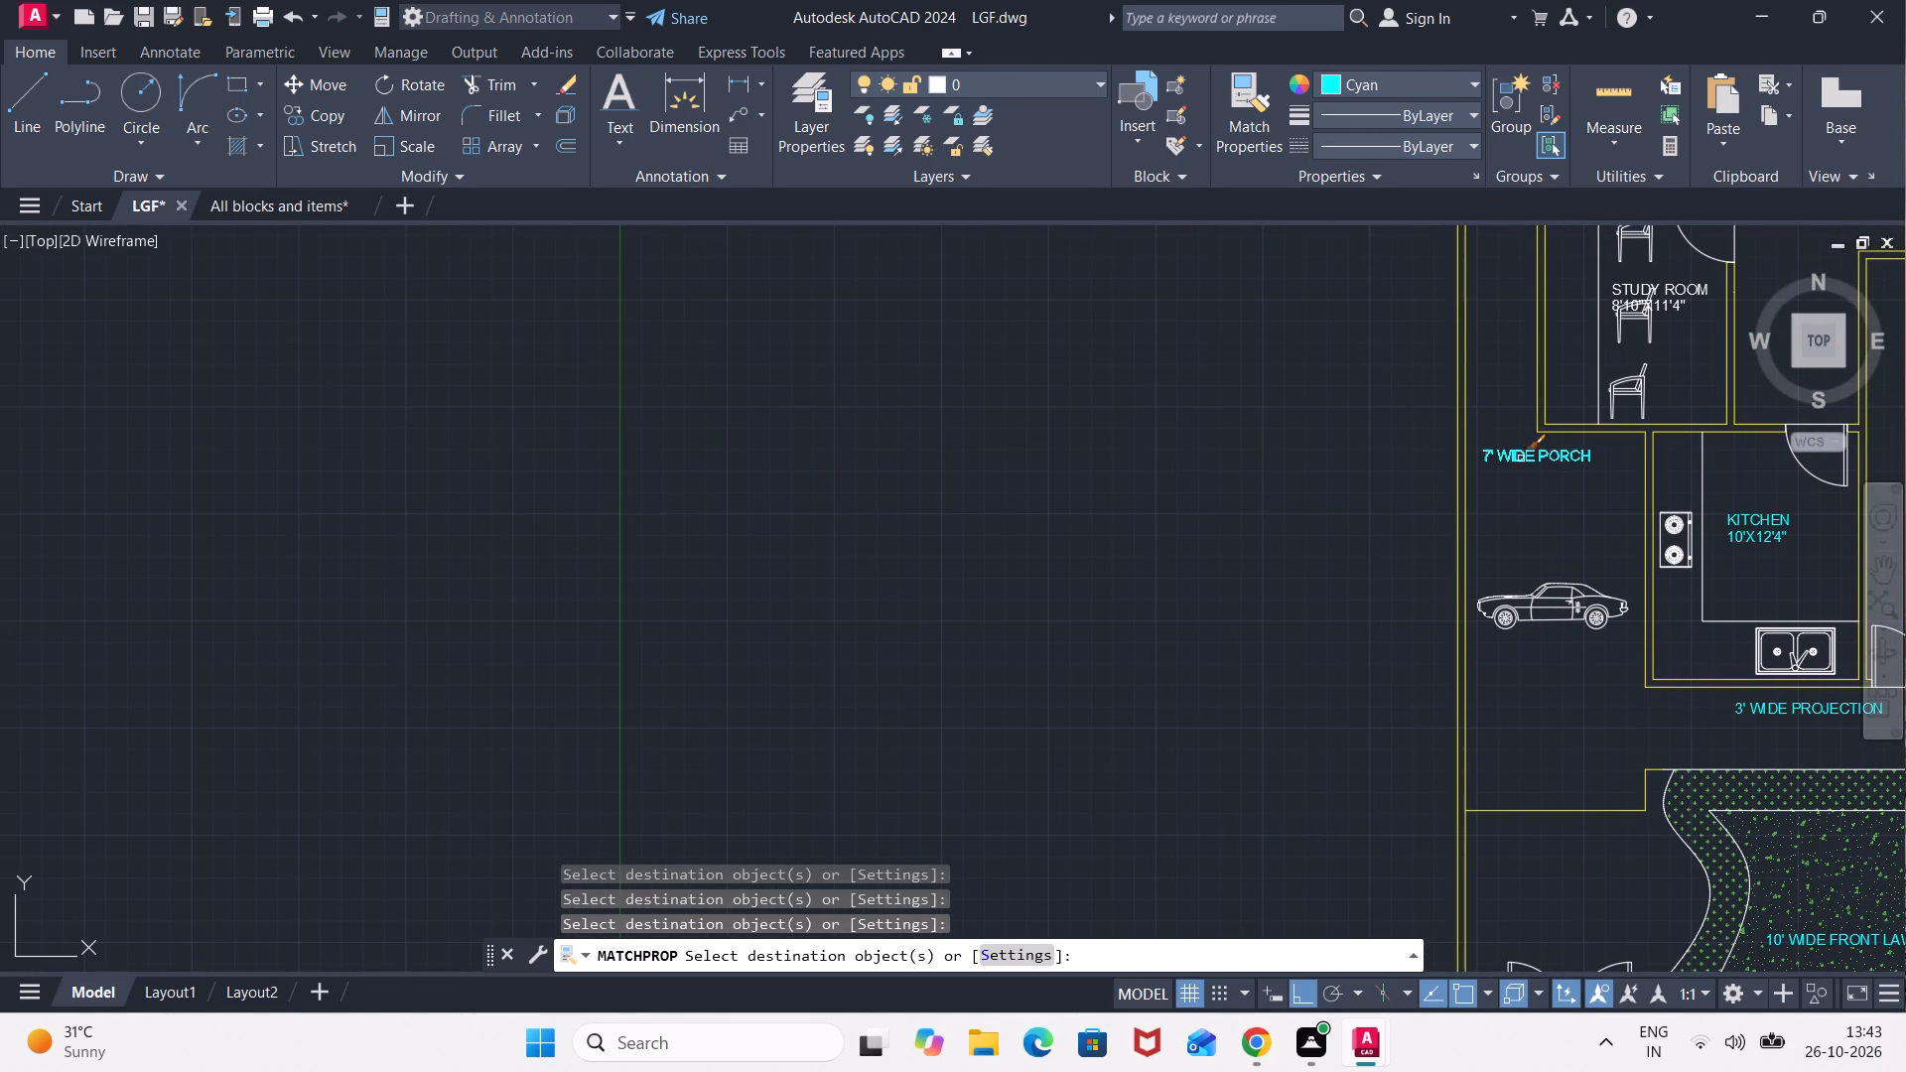
{"action": "left_click", "coordinate": [1521, 459]}
Match the cyan properties onto the STUDY ROOM name and size texts and the TOILET 8'2X6' text.
{"action": "middle_click_drag", "start_coordinate": [1568, 517], "coordinate": [1483, 632]}
{"action": "scroll", "coordinate": [1629, 508], "scroll_direction": "up", "scroll_amount": 2}
{"action": "middle_click_drag", "start_coordinate": [1610, 436], "coordinate": [1571, 687]}
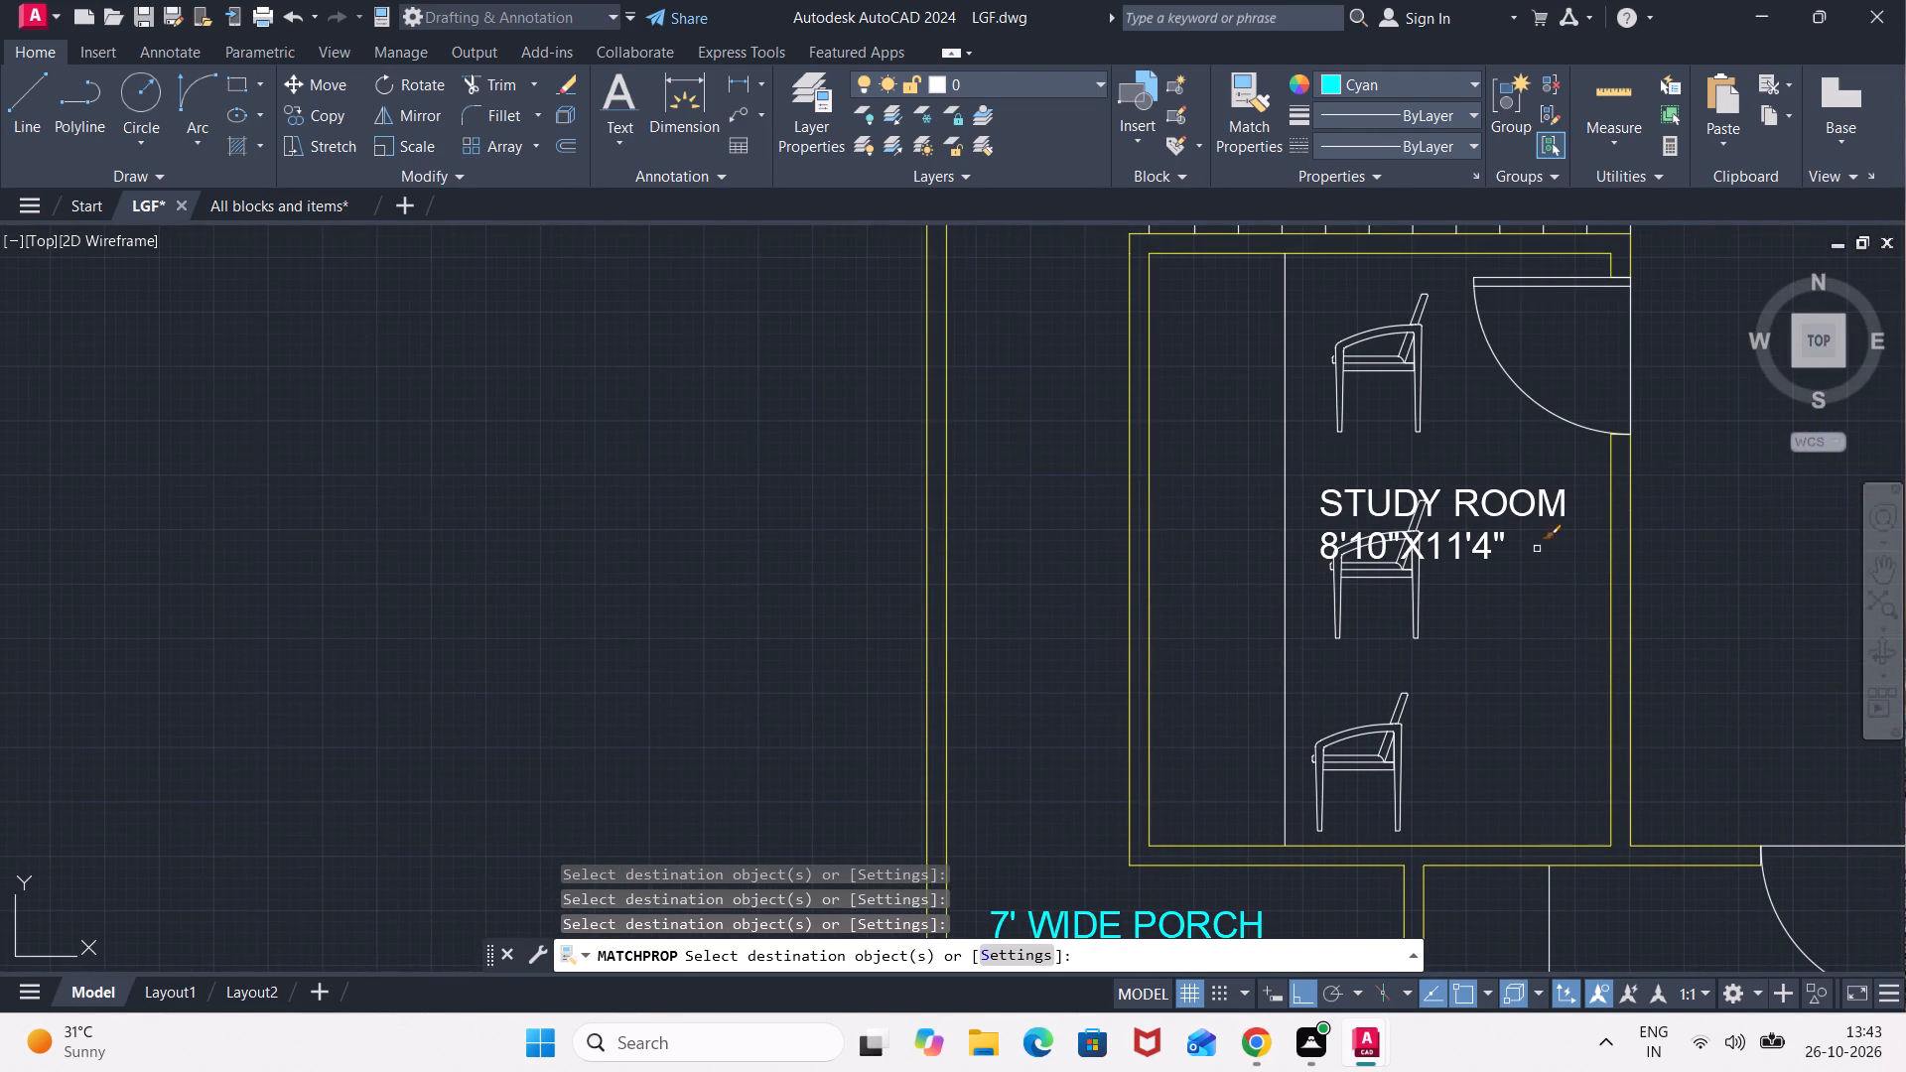
{"action": "left_click", "coordinate": [1522, 505]}
{"action": "left_click", "coordinate": [1489, 544]}
{"action": "middle_click_drag", "start_coordinate": [1519, 572], "coordinate": [1454, 787]}
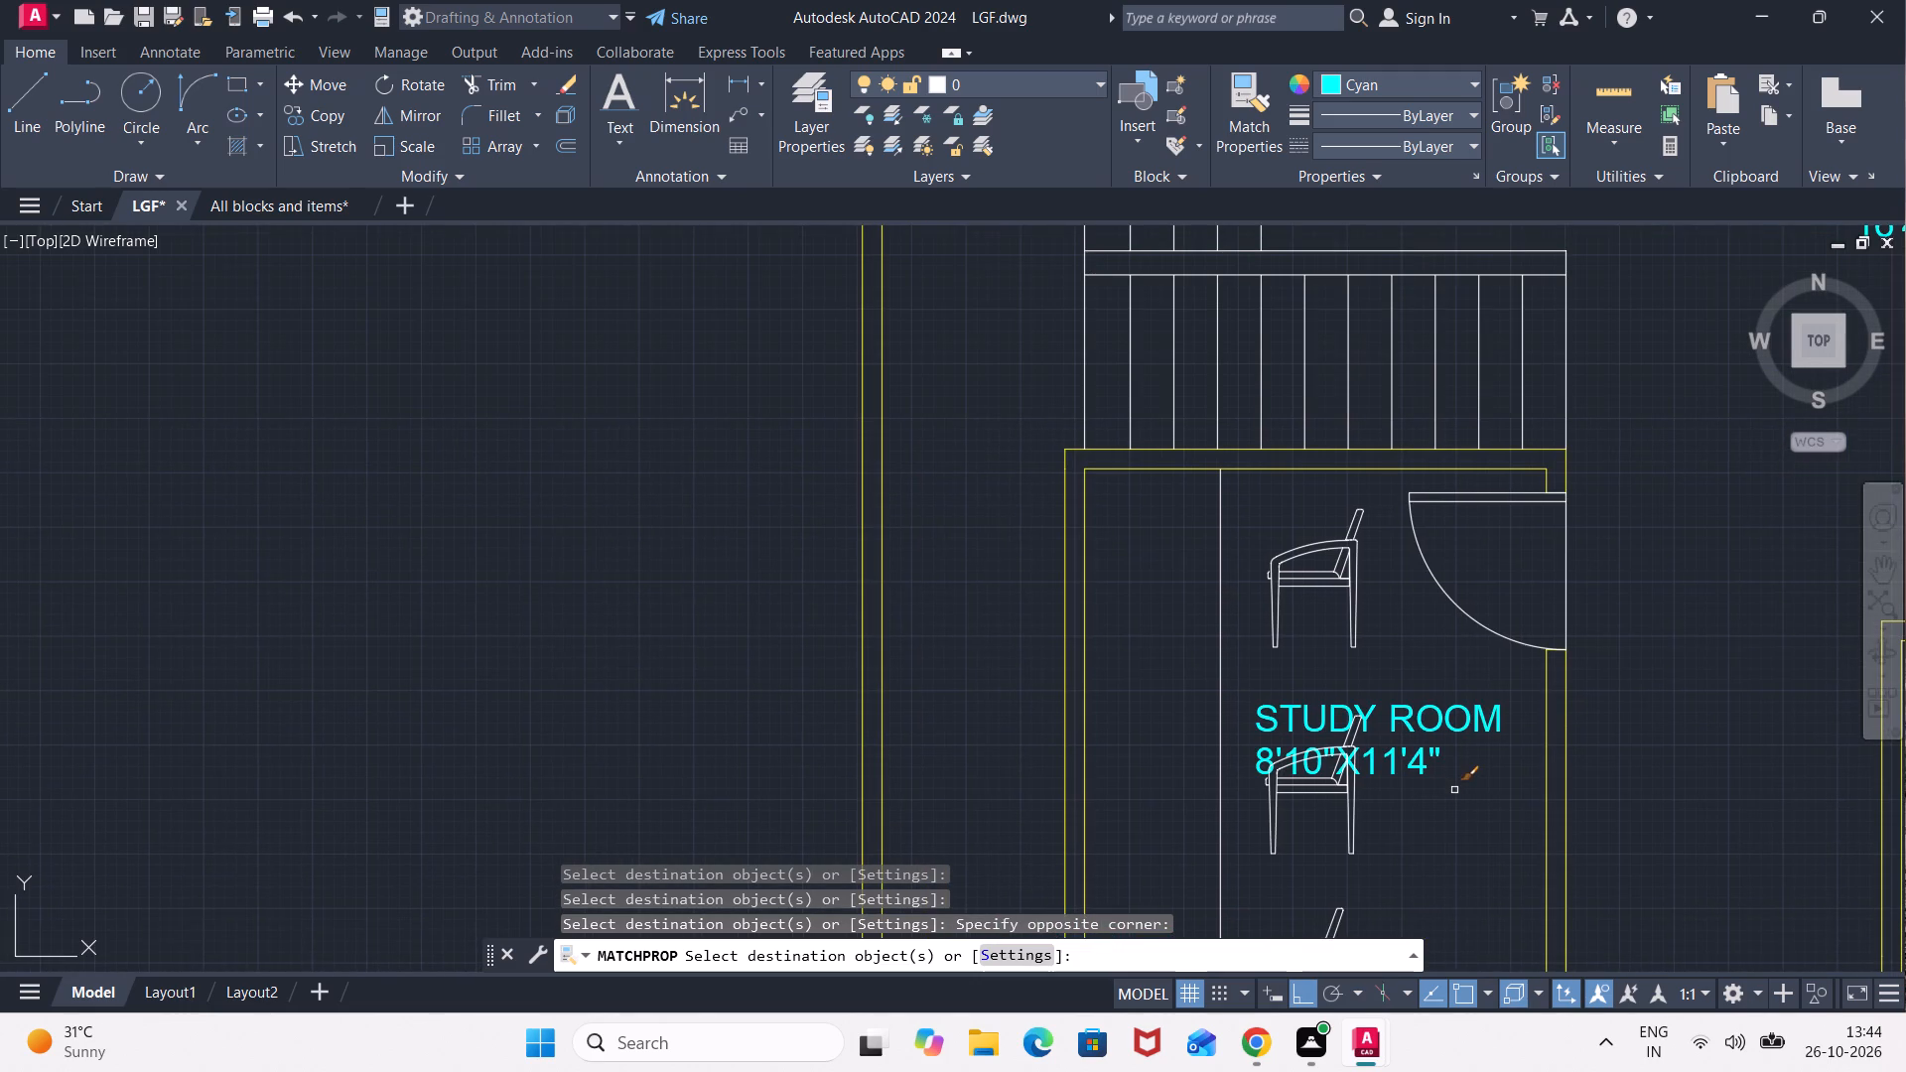
{"action": "scroll", "coordinate": [1455, 790], "scroll_direction": "down", "scroll_amount": 2}
{"action": "middle_click_drag", "start_coordinate": [1596, 597], "coordinate": [1593, 609]}
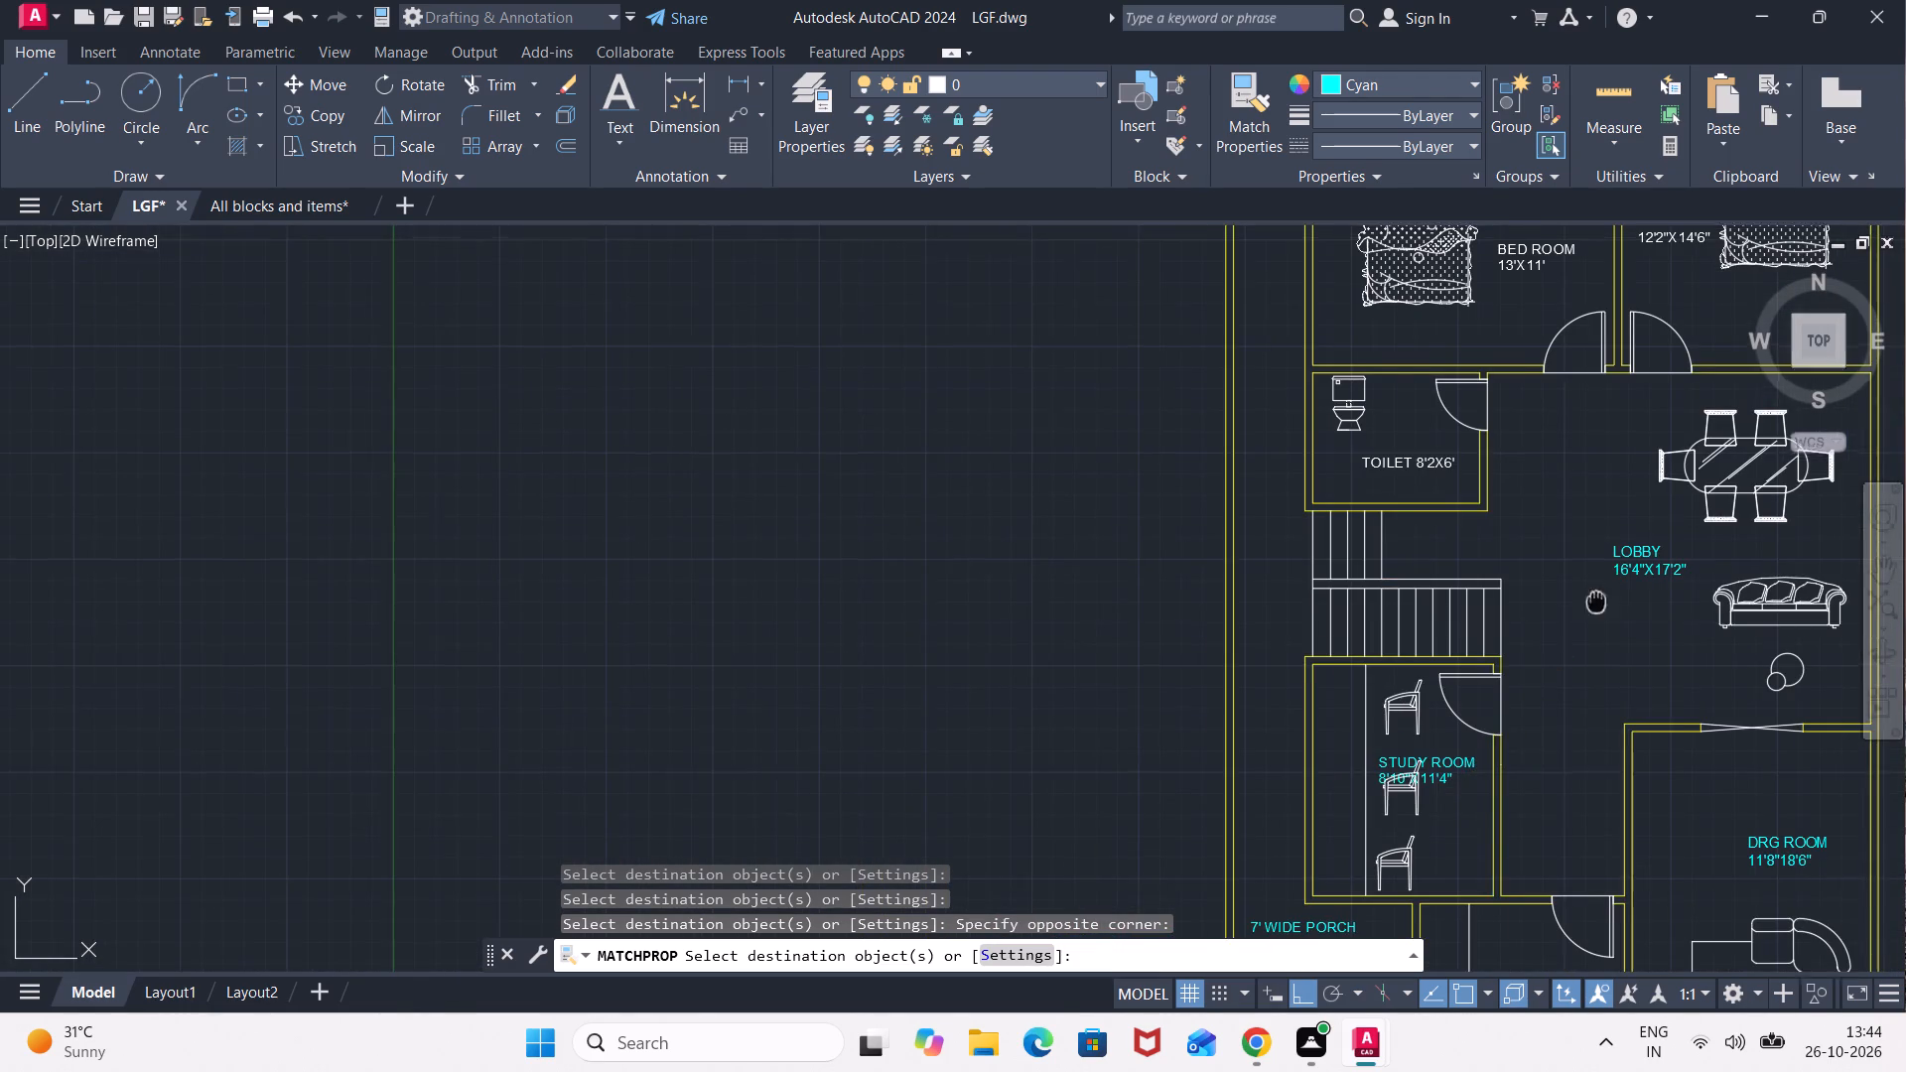
{"action": "middle_click_drag", "start_coordinate": [1593, 609], "coordinate": [1548, 827]}
{"action": "scroll", "coordinate": [1438, 729], "scroll_direction": "up", "scroll_amount": 2}
{"action": "left_click", "coordinate": [1337, 638]}
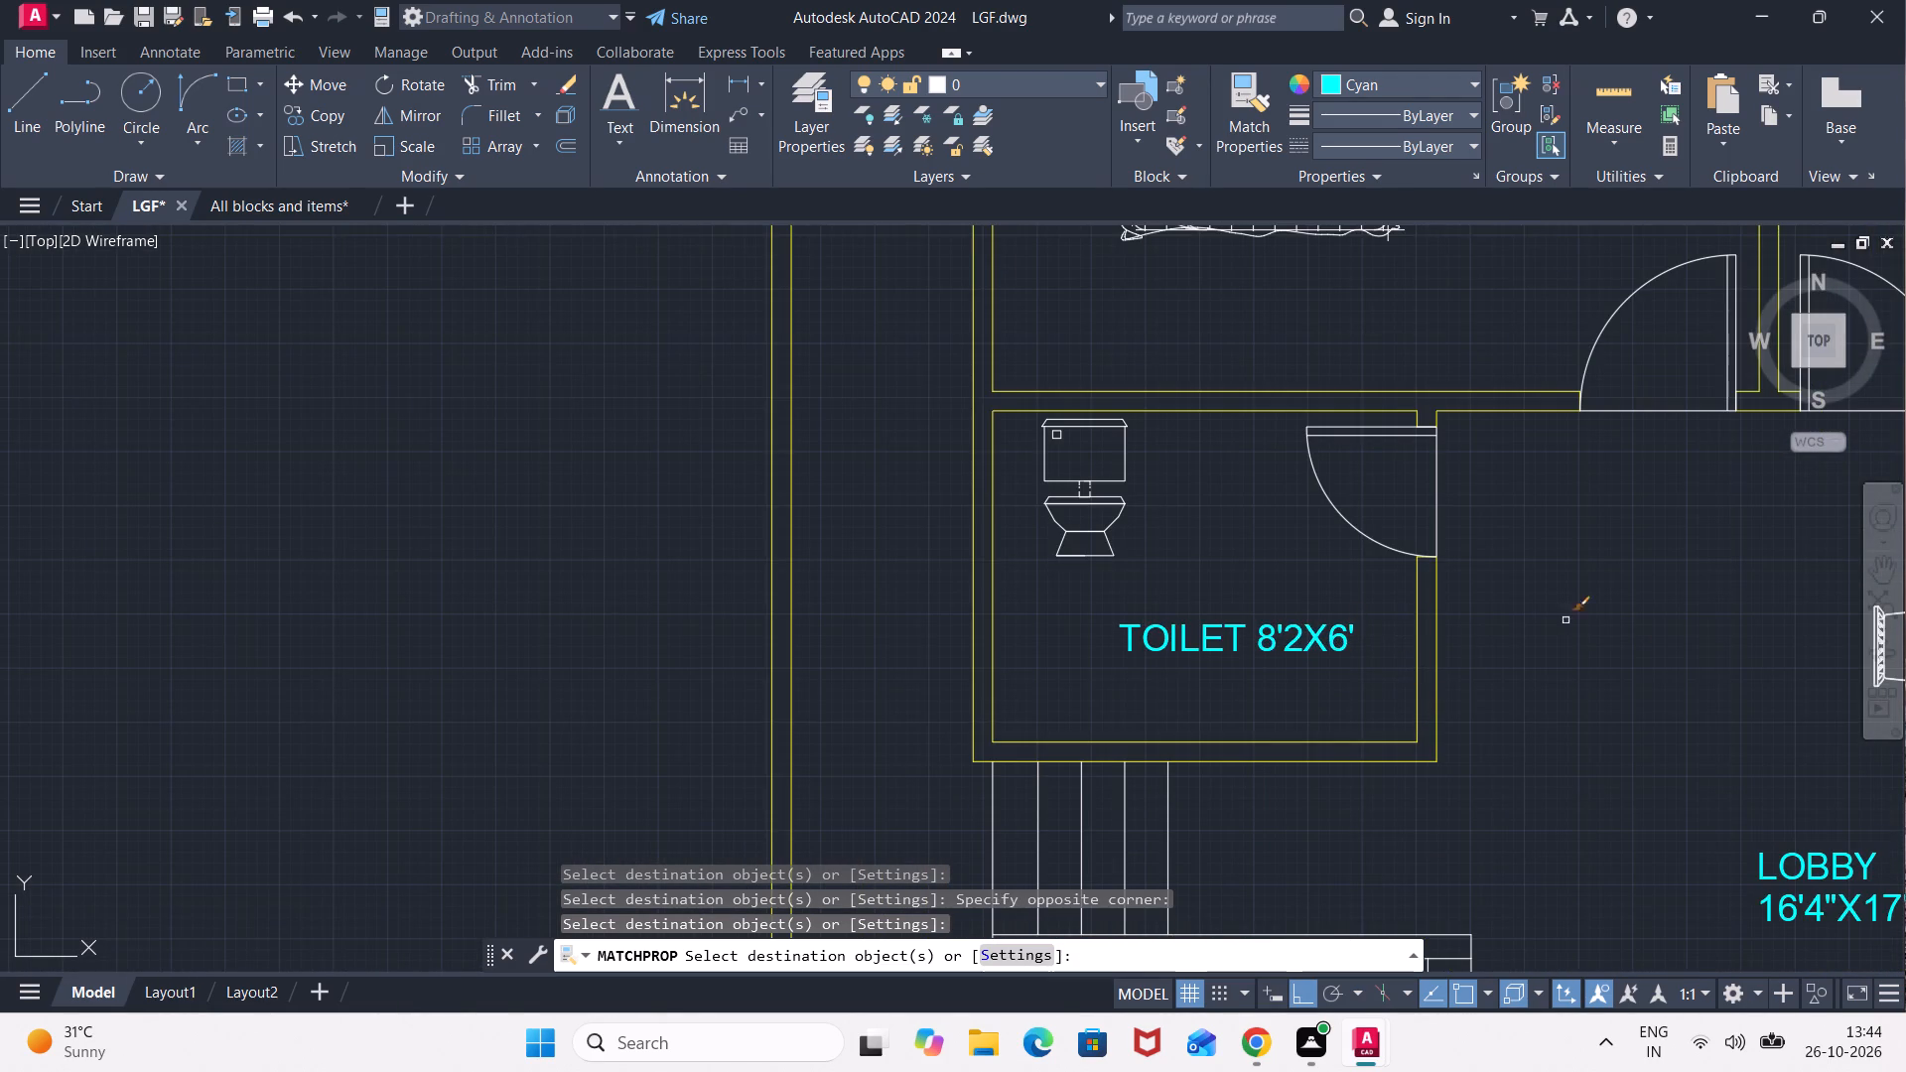
Match the cyan properties onto the name and size texts of the 13'X11' and 12'2"X14'6" BED ROOMs.
{"action": "scroll", "coordinate": [1608, 604], "scroll_direction": "down", "scroll_amount": 1}
{"action": "middle_click_drag", "start_coordinate": [1608, 604], "coordinate": [1520, 994]}
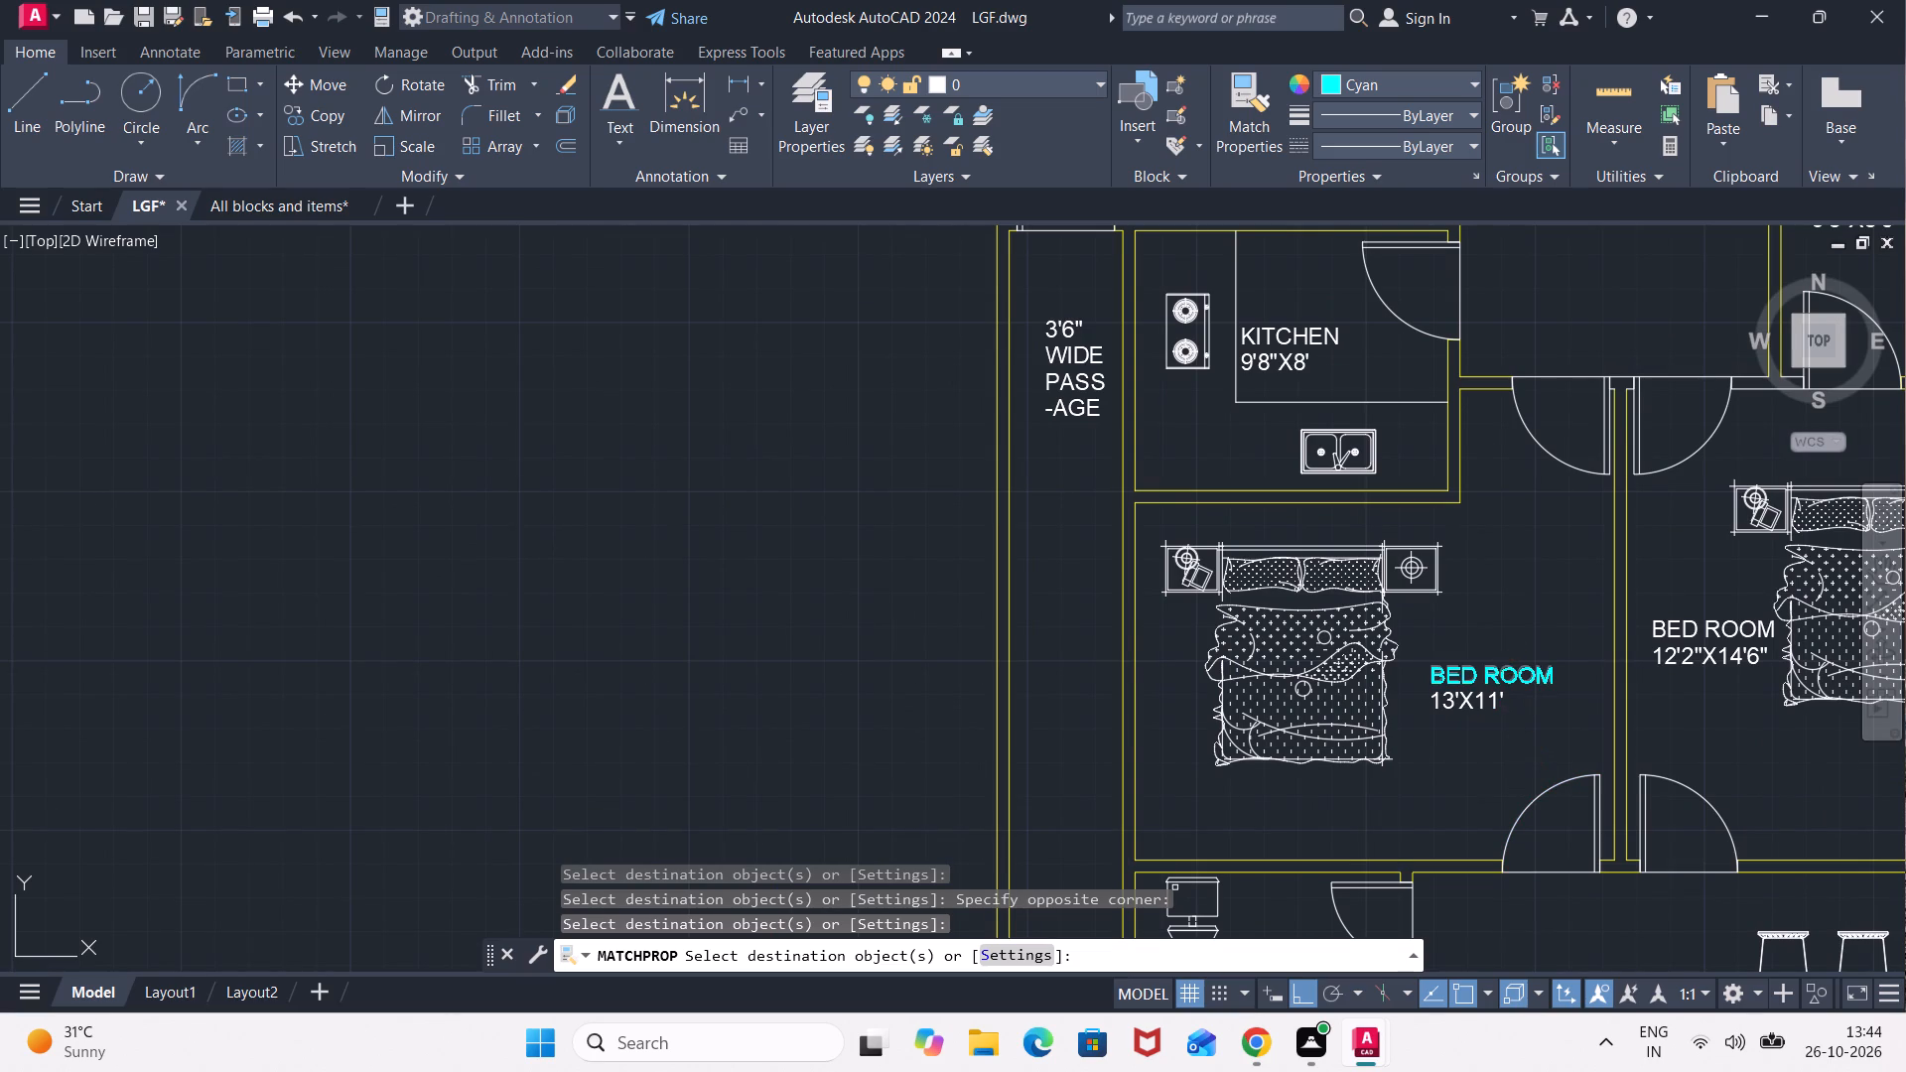
{"action": "left_click", "coordinate": [1500, 668]}
{"action": "left_click", "coordinate": [1483, 697]}
{"action": "left_click", "coordinate": [1701, 624]}
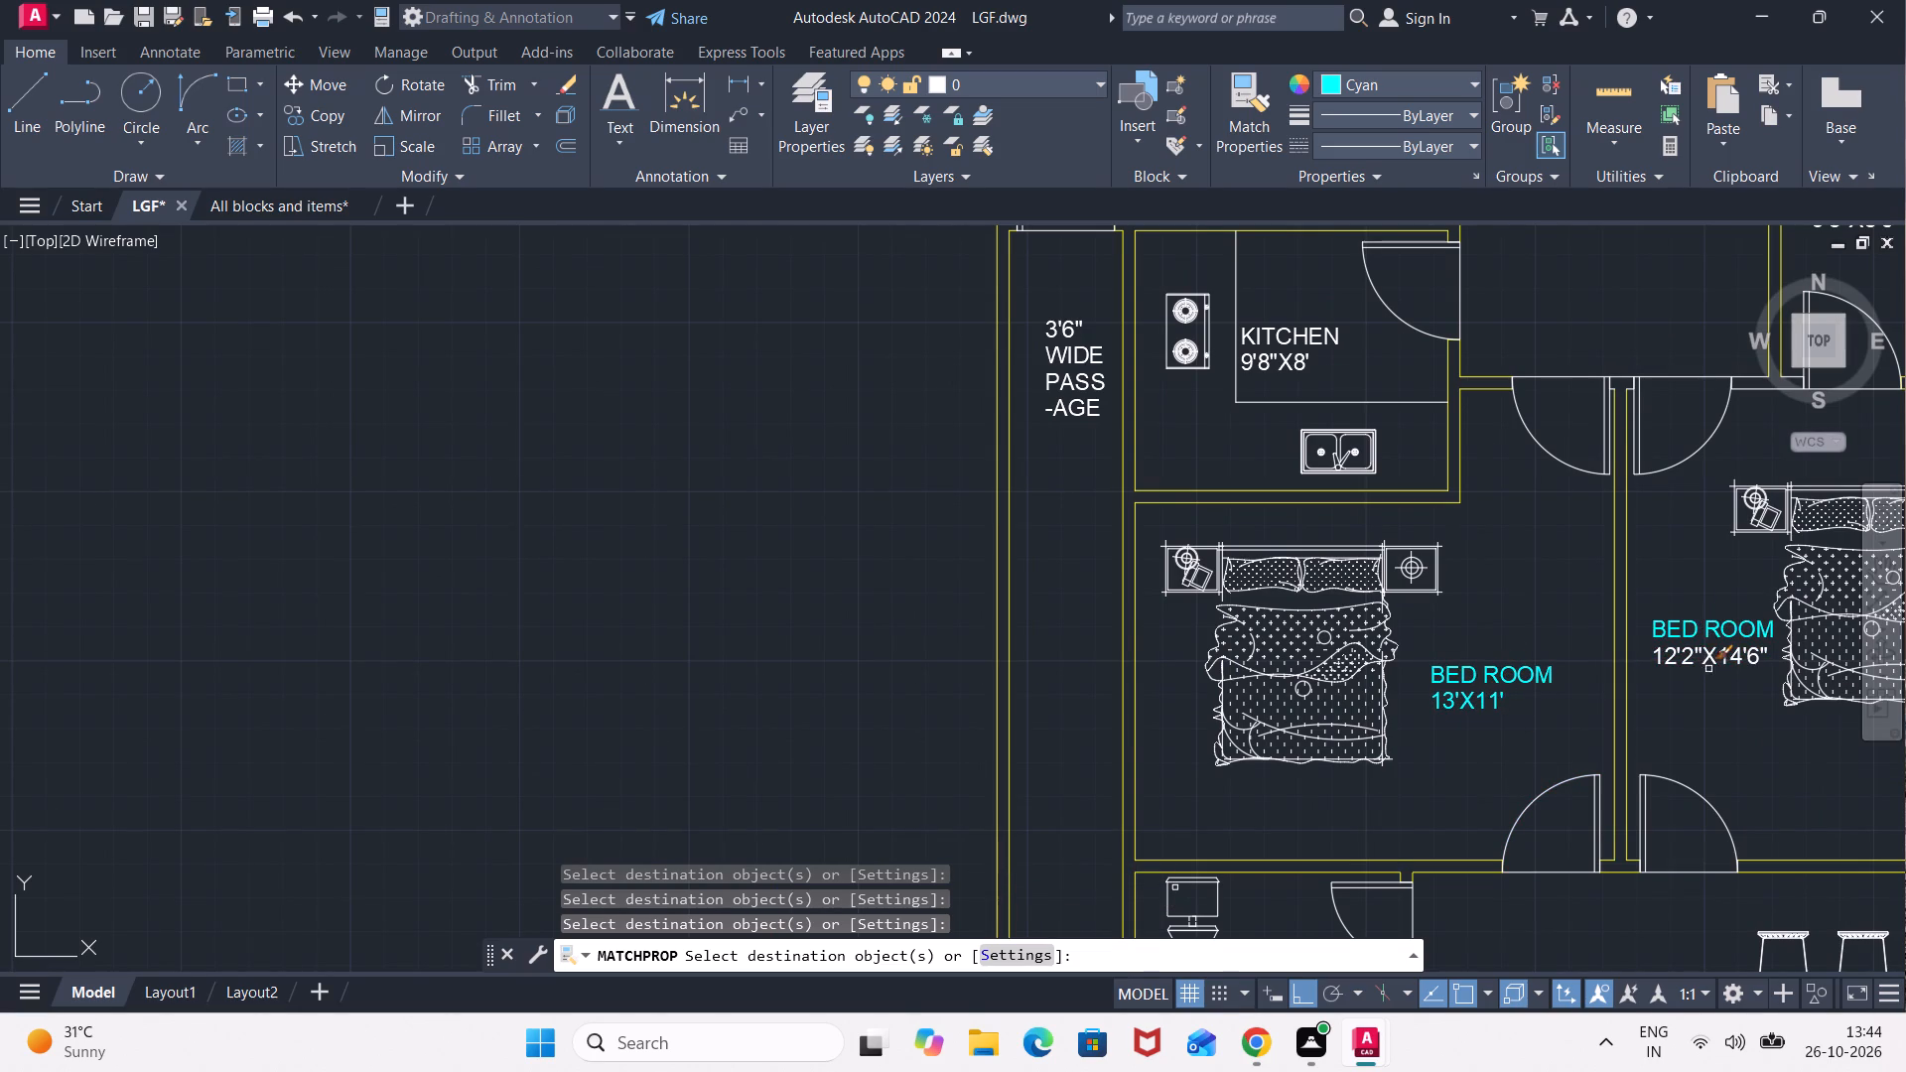
{"action": "left_click", "coordinate": [1708, 669]}
{"action": "left_click", "coordinate": [1700, 637]}
Match the cyan properties onto the REAR YARD and X14'10" texts and the BED ROOM 13'6"X10' name and size texts.
{"action": "middle_click_drag", "start_coordinate": [1555, 634], "coordinate": [1480, 1069]}
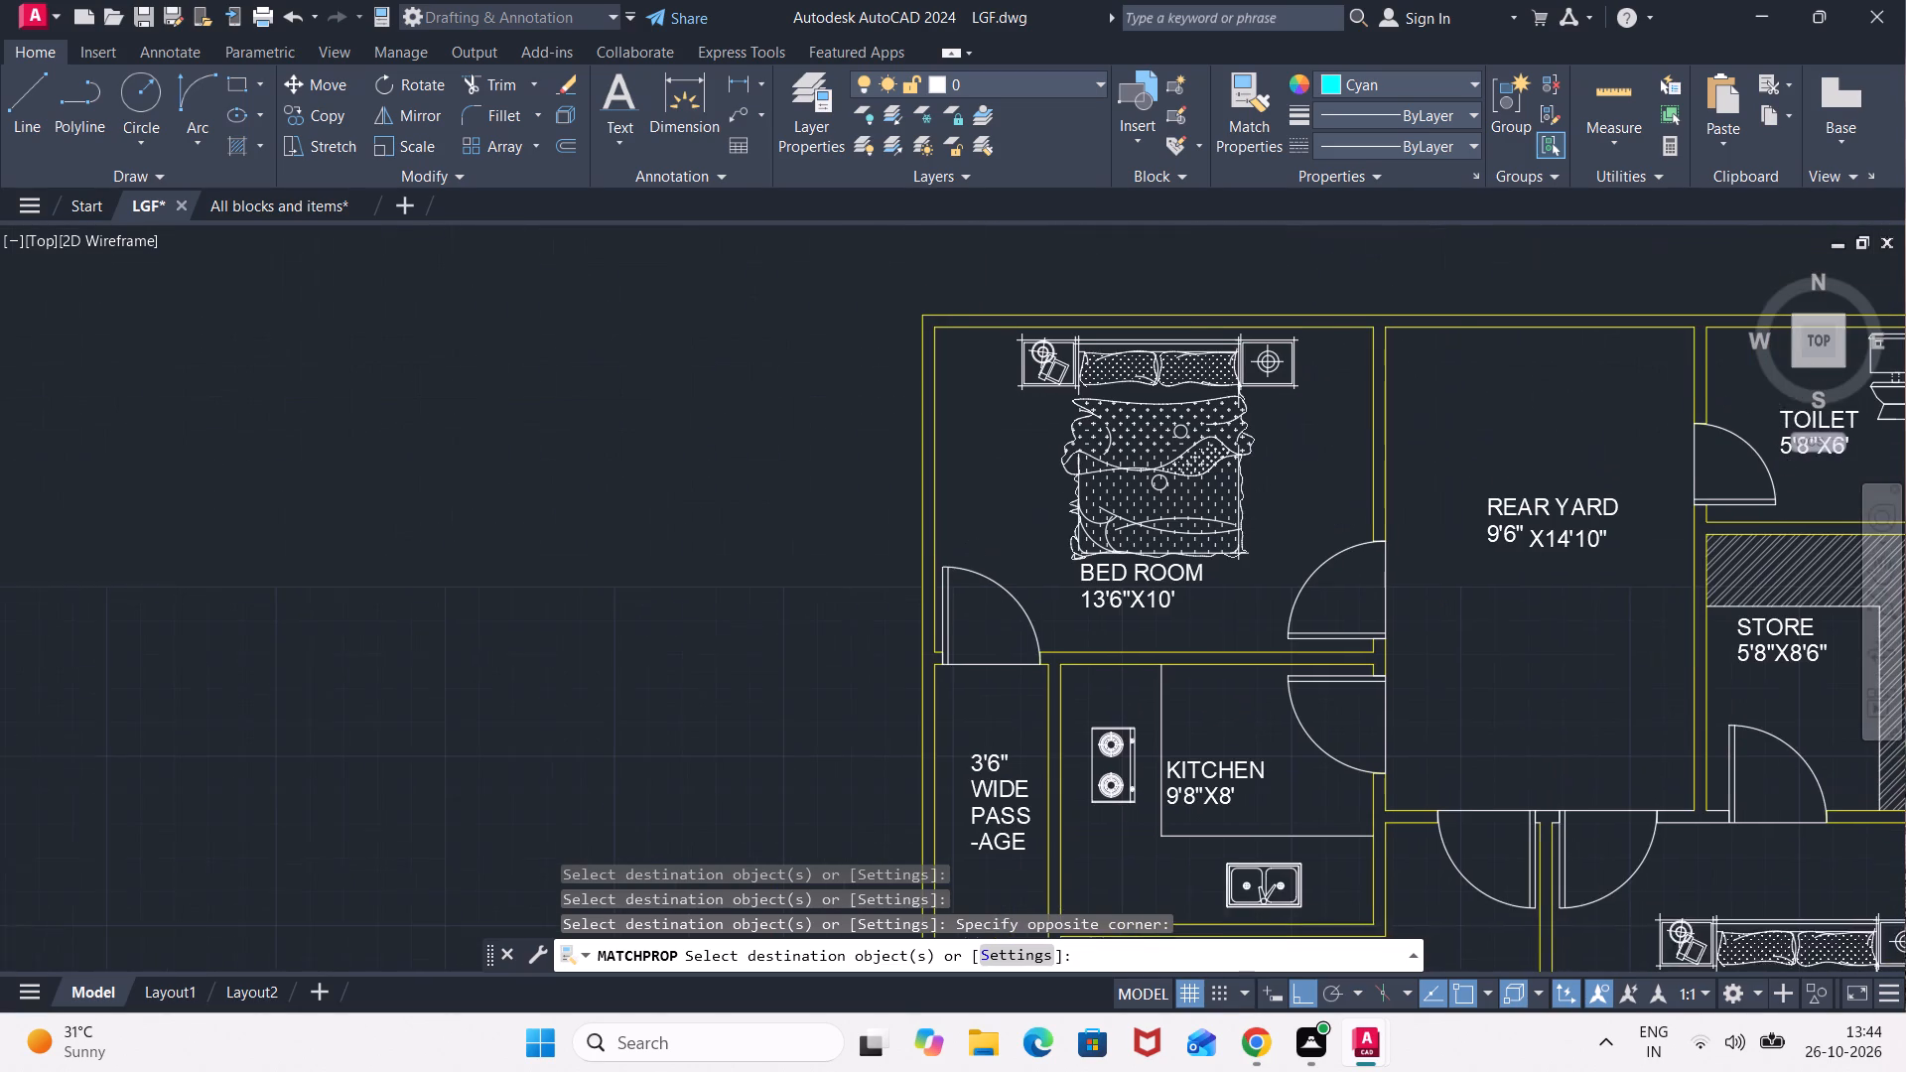
{"action": "middle_click_drag", "start_coordinate": [1480, 1069], "coordinate": [1480, 1070]}
{"action": "left_click", "coordinate": [1614, 511]}
{"action": "left_click", "coordinate": [1595, 531]}
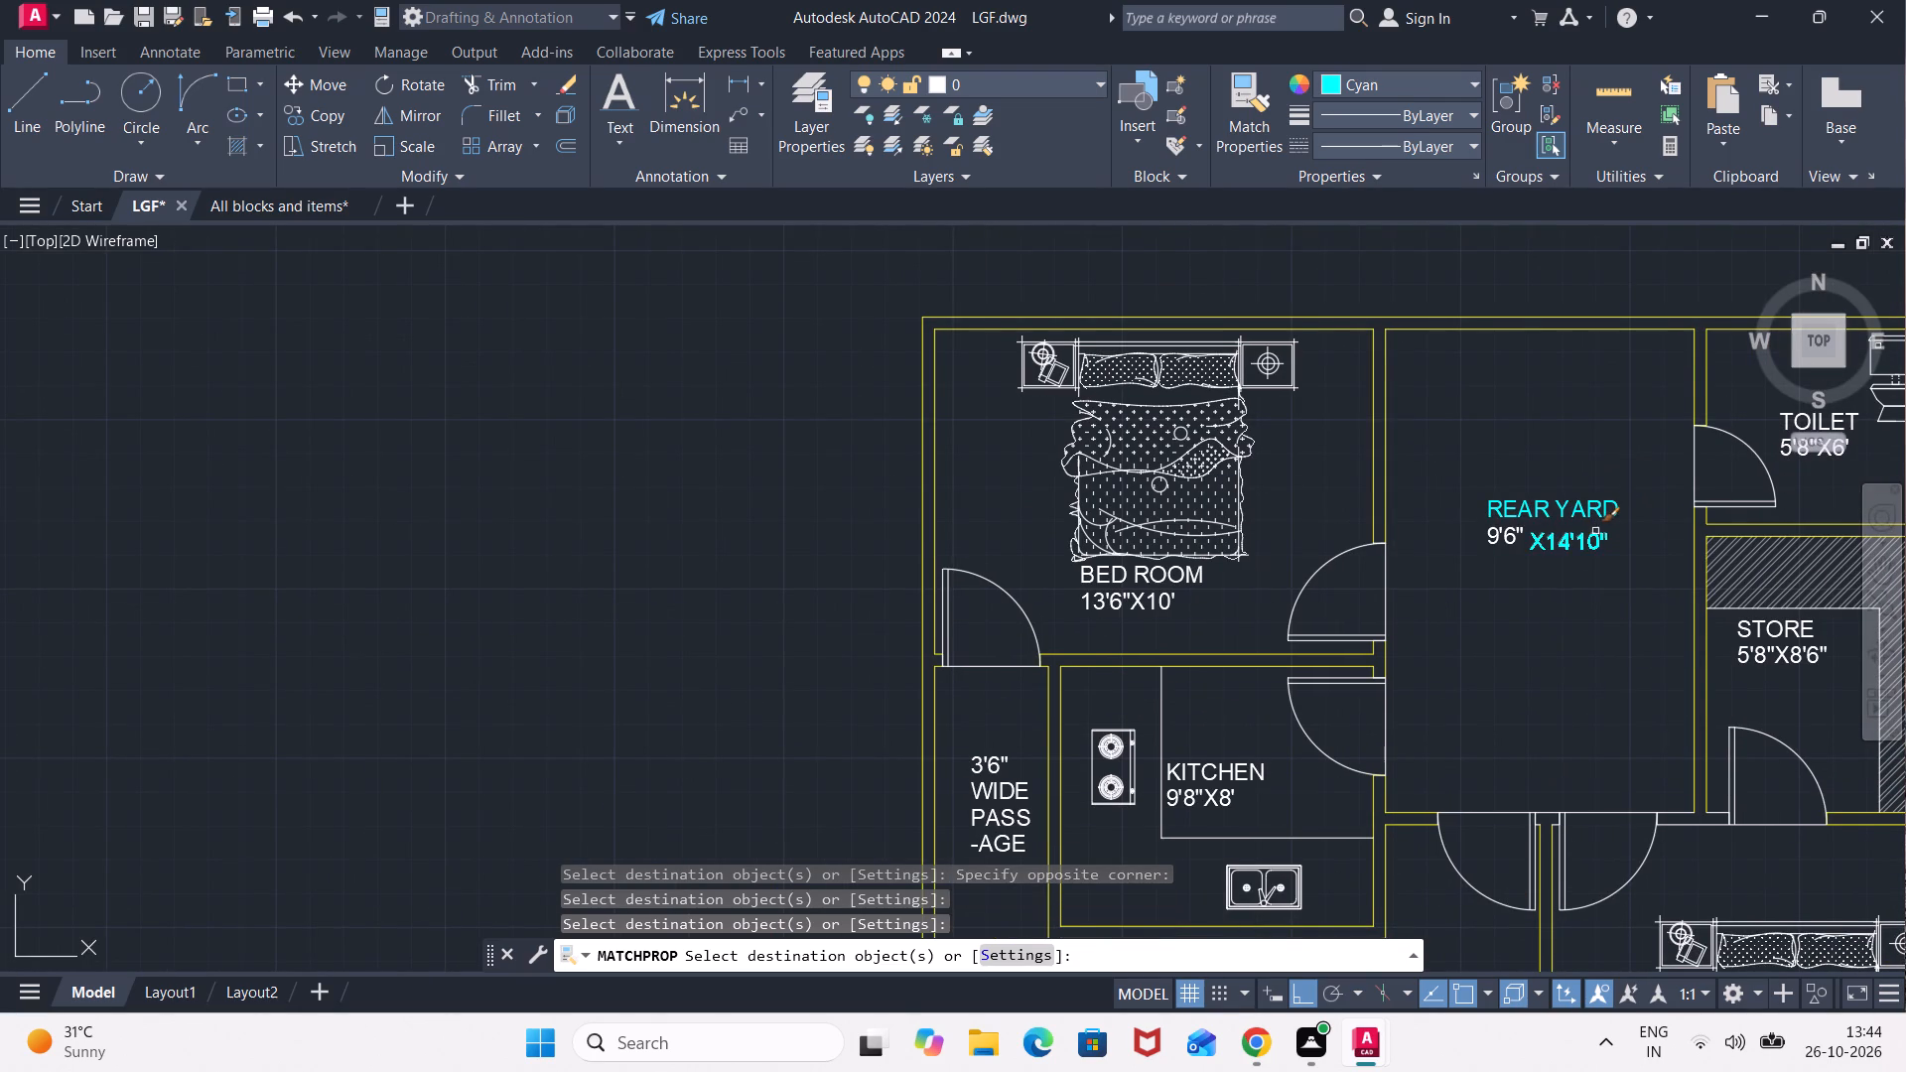
{"action": "middle_click_drag", "start_coordinate": [1249, 618], "coordinate": [1389, 616]}
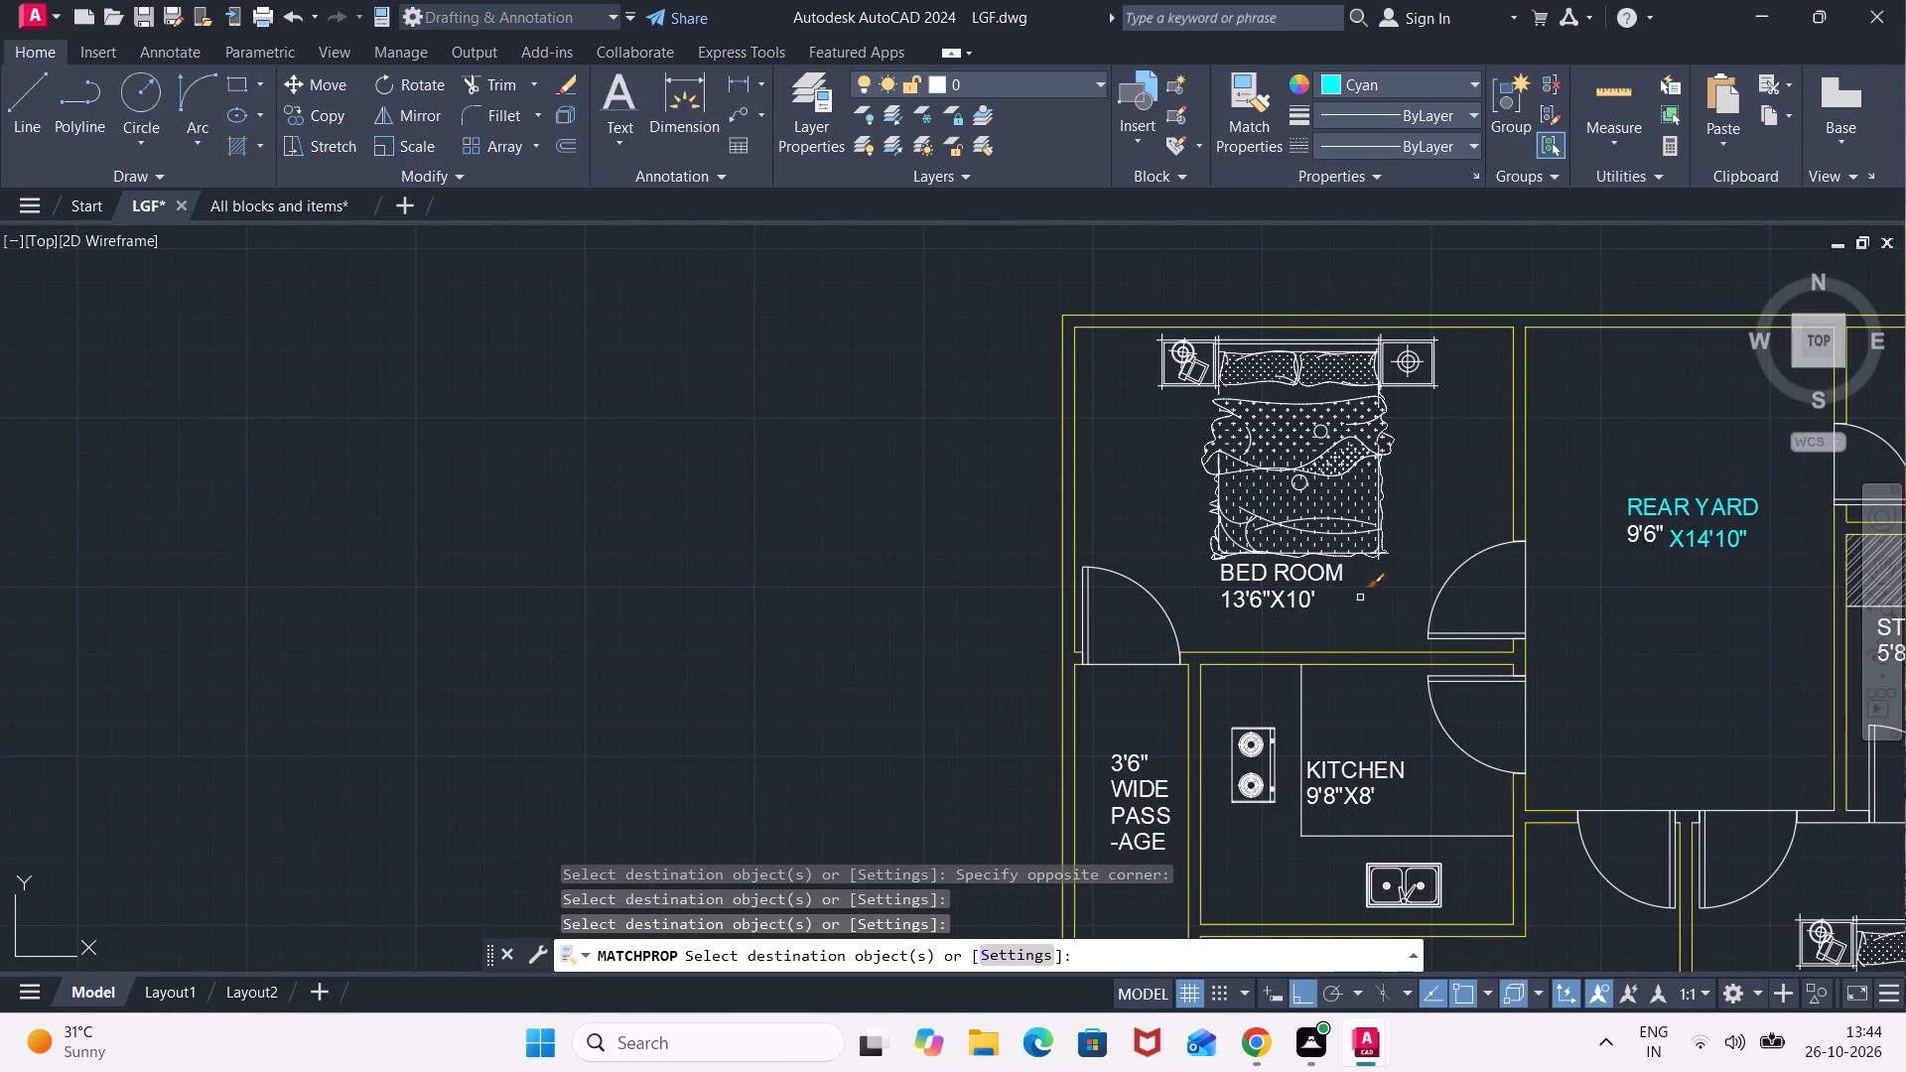
{"action": "left_click", "coordinate": [1340, 572]}
{"action": "left_click", "coordinate": [1287, 602]}
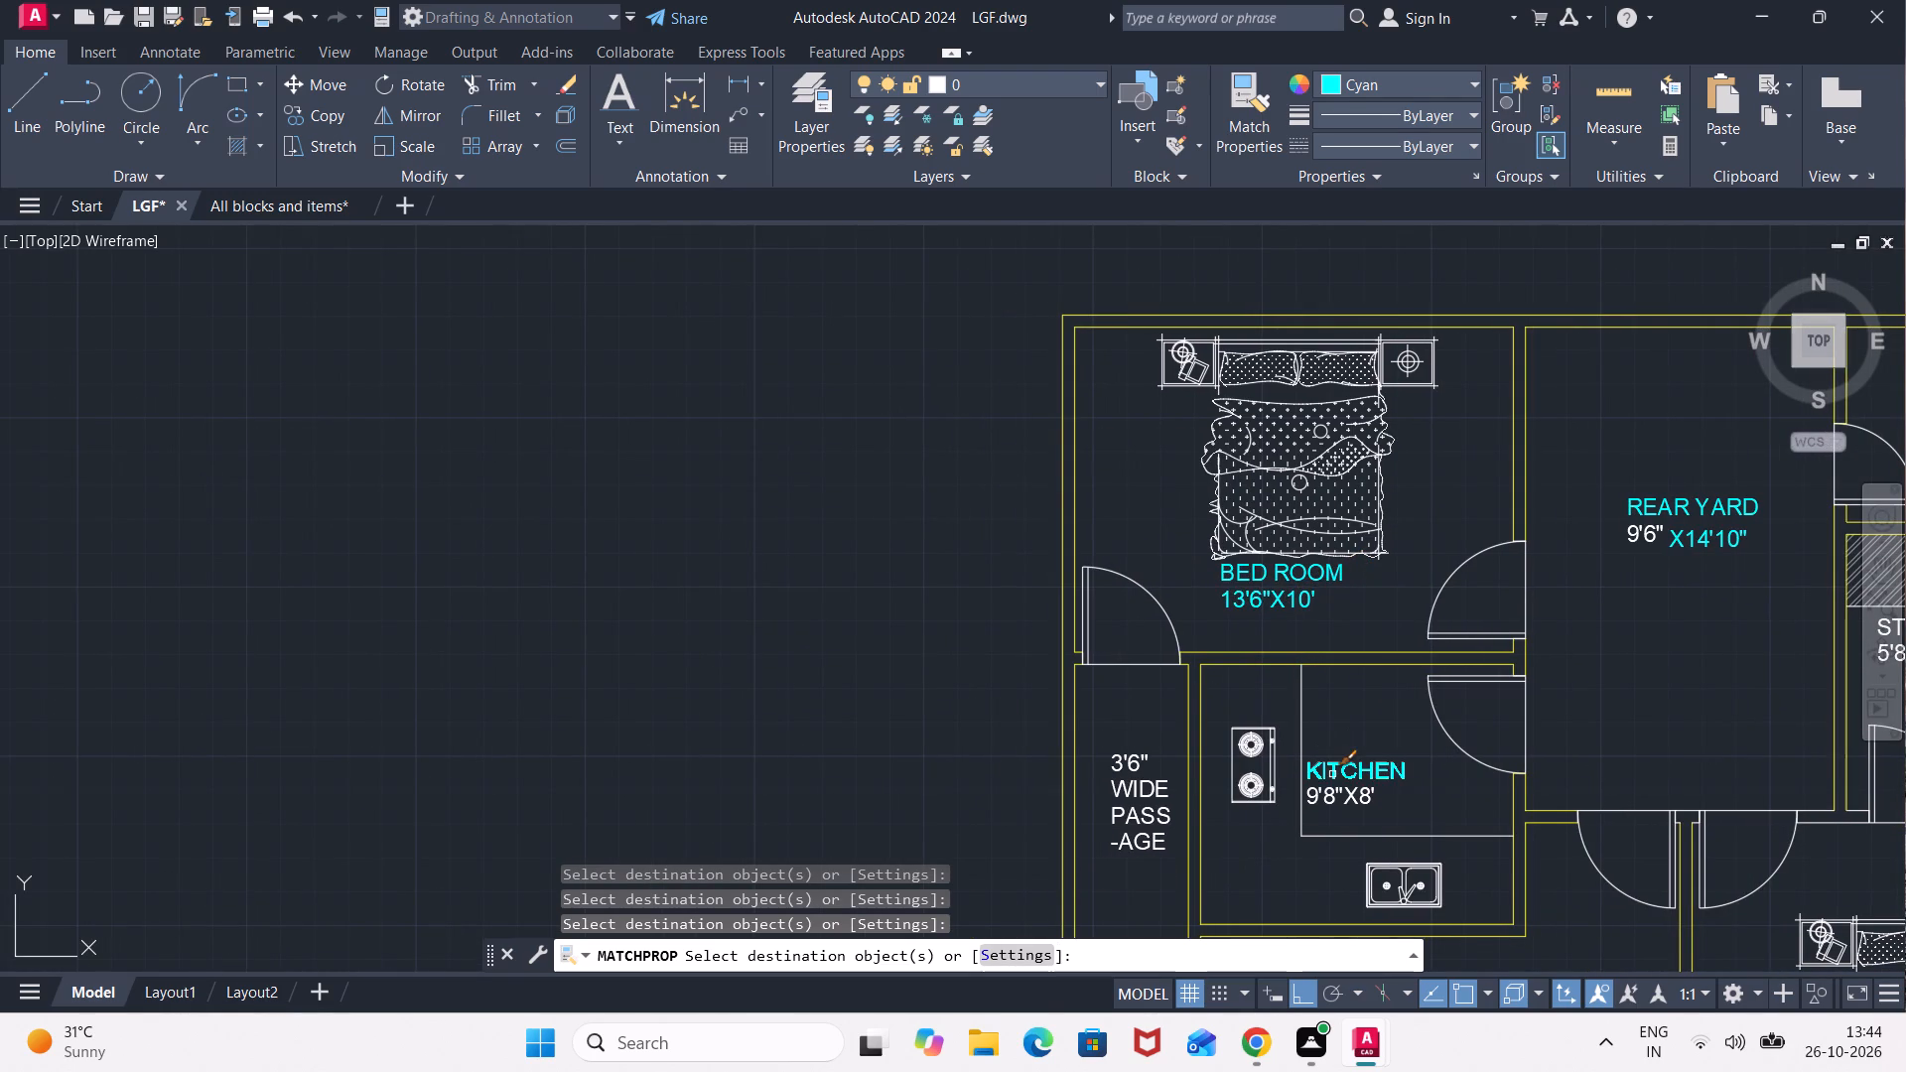
Match the cyan properties onto the KITCHEN 9'8"X8' texts and all four lines of the 3'6" WIDE PASS-AGE label.
{"action": "left_click", "coordinate": [1332, 774]}
{"action": "left_click", "coordinate": [1332, 785]}
{"action": "left_click", "coordinate": [1122, 817]}
{"action": "left_click", "coordinate": [1136, 791]}
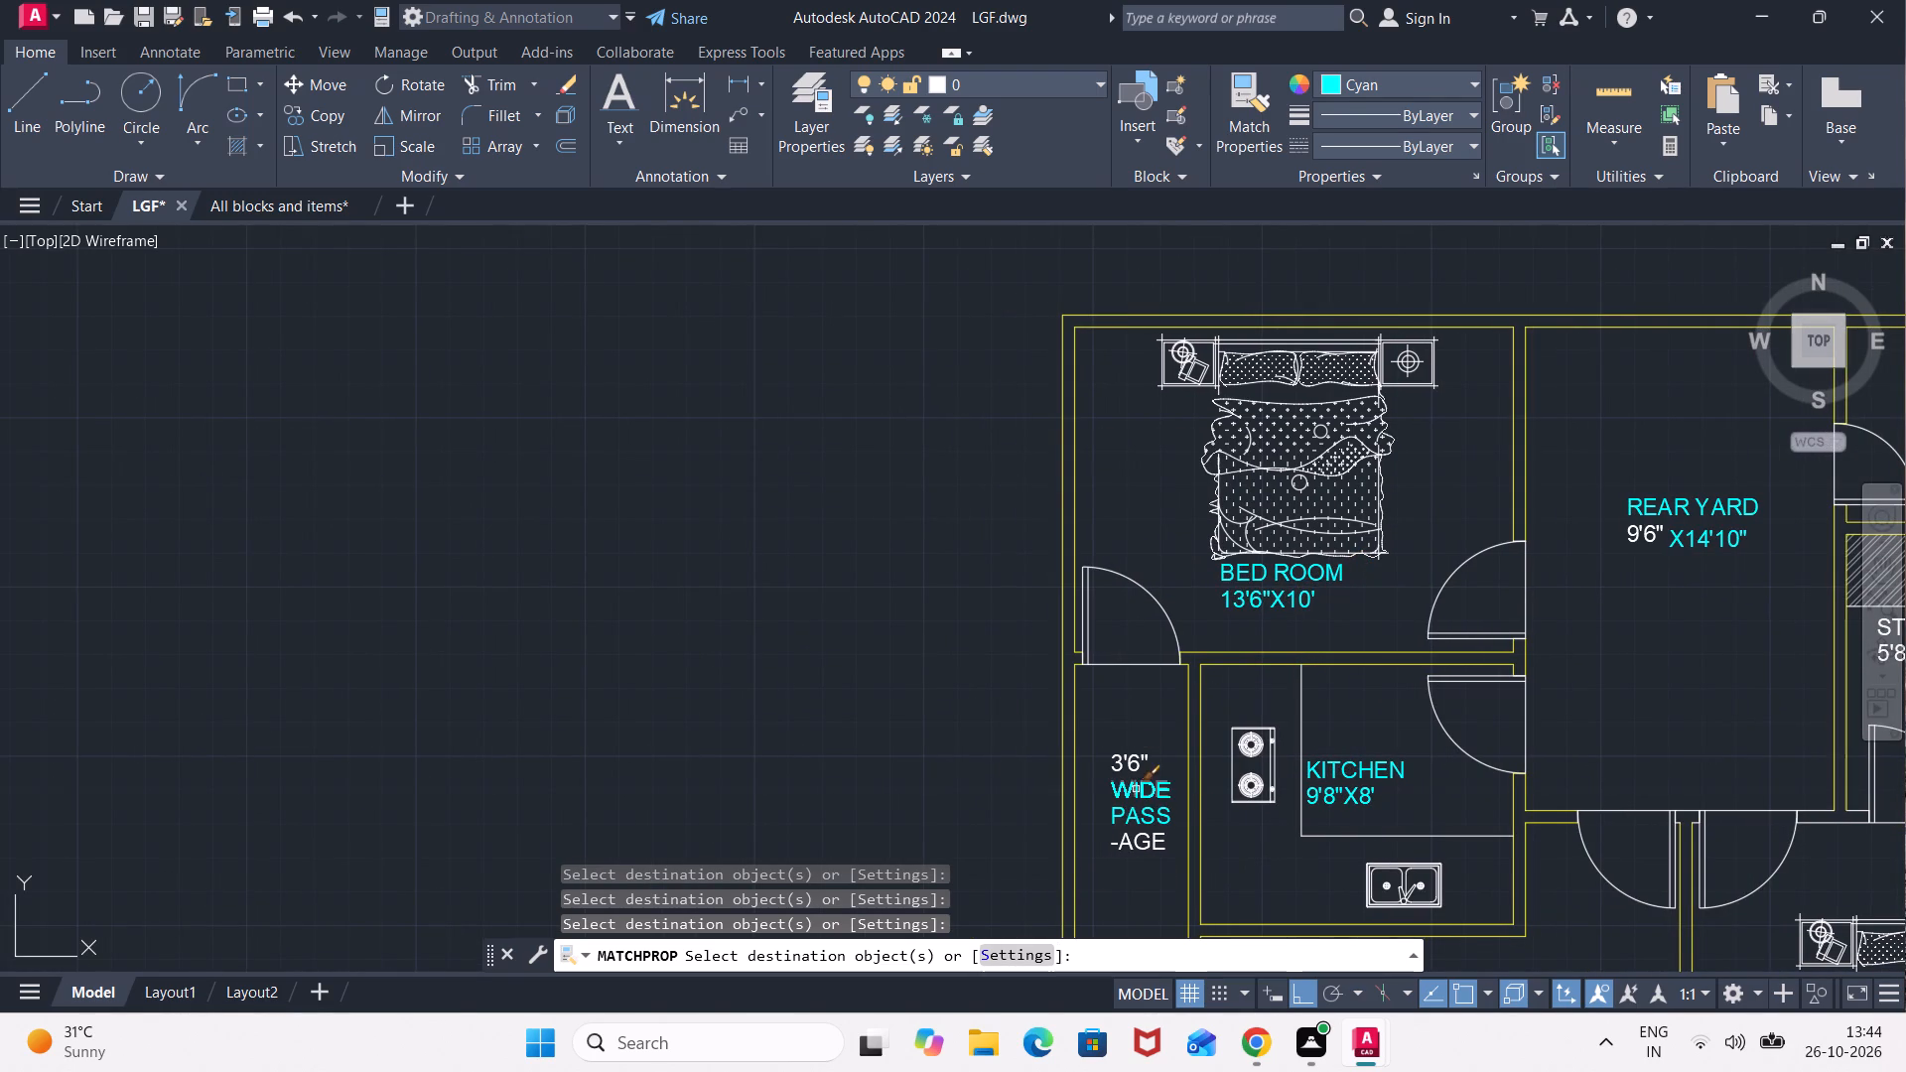
{"action": "left_click", "coordinate": [1132, 749]}
{"action": "left_click", "coordinate": [1142, 850]}
{"action": "left_click", "coordinate": [1165, 729]}
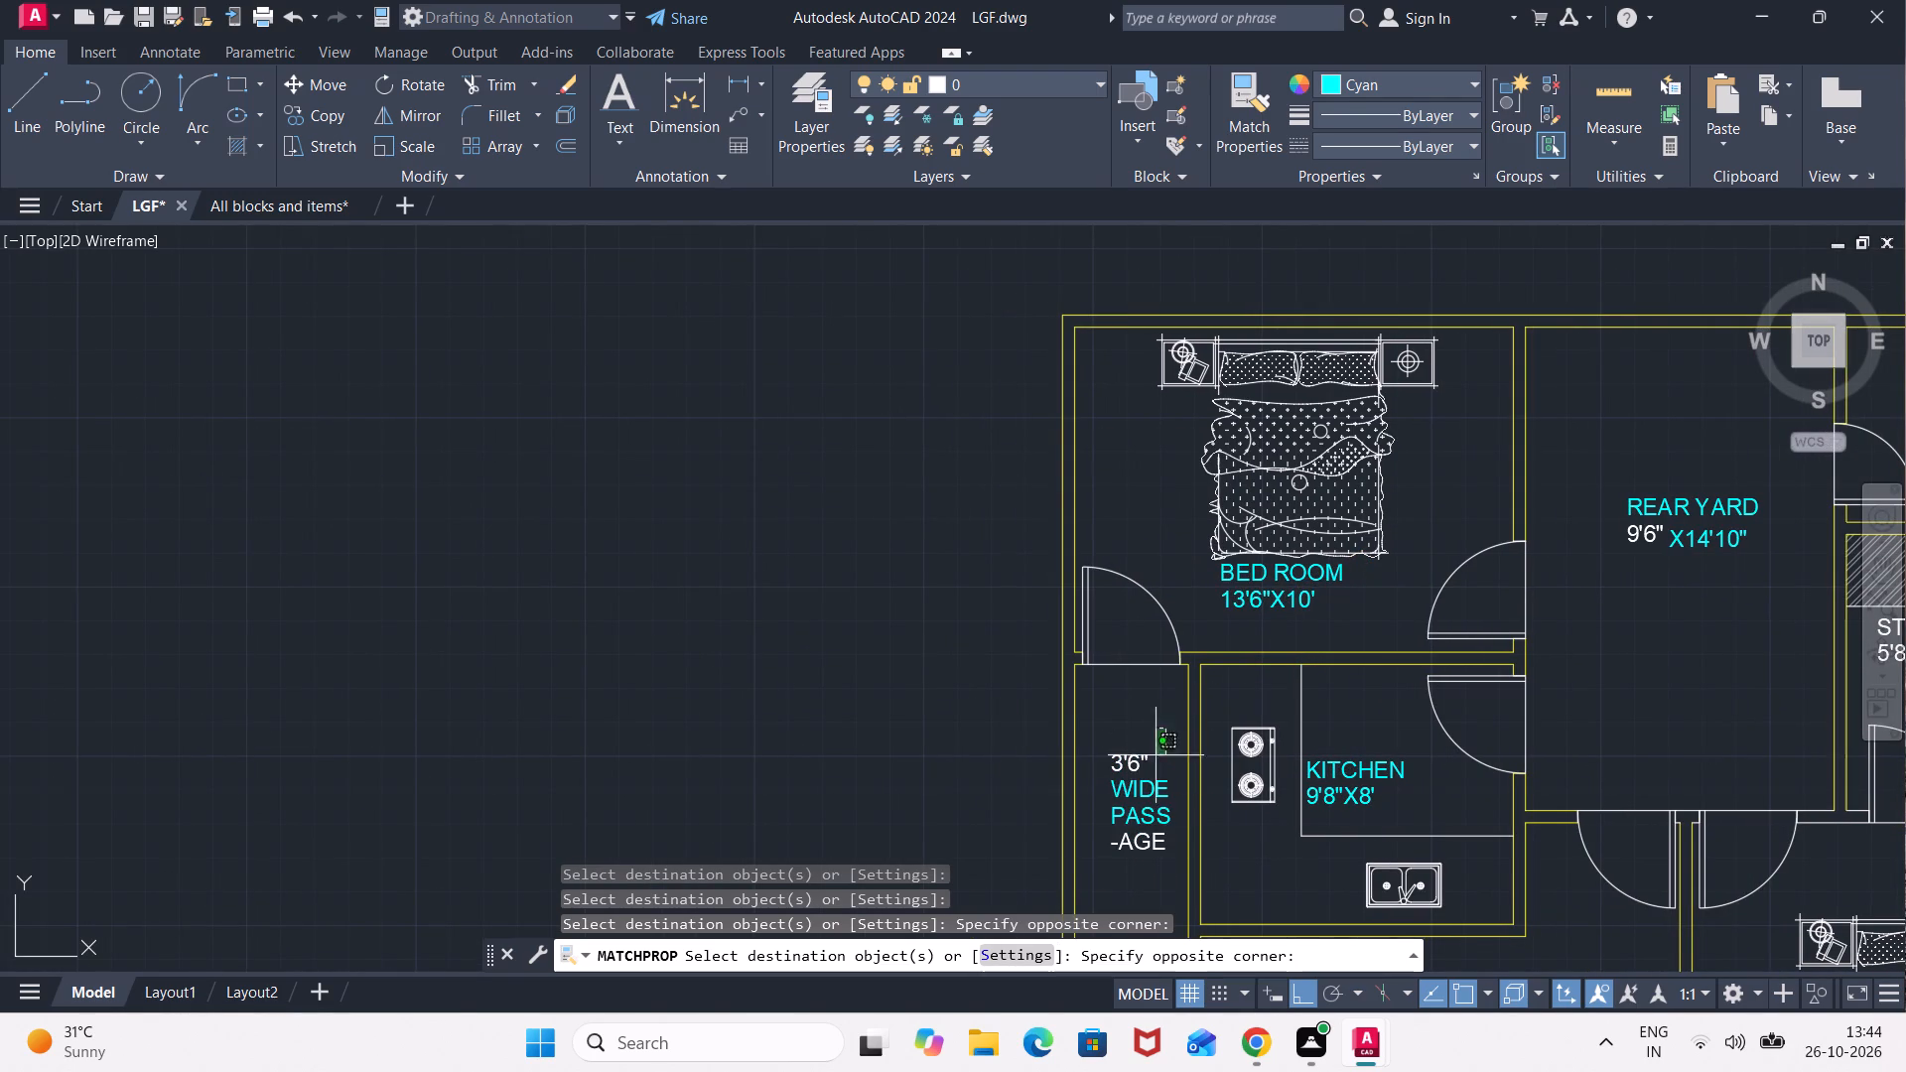
{"action": "left_click", "coordinate": [1137, 855]}
Match the cyan properties onto the TOILET 5'8"X6' and STORE 5'8"X8'6" name and size texts.
{"action": "scroll", "coordinate": [1450, 814], "scroll_direction": "down", "scroll_amount": 1}
{"action": "middle_click_drag", "start_coordinate": [1541, 727], "coordinate": [1172, 767]}
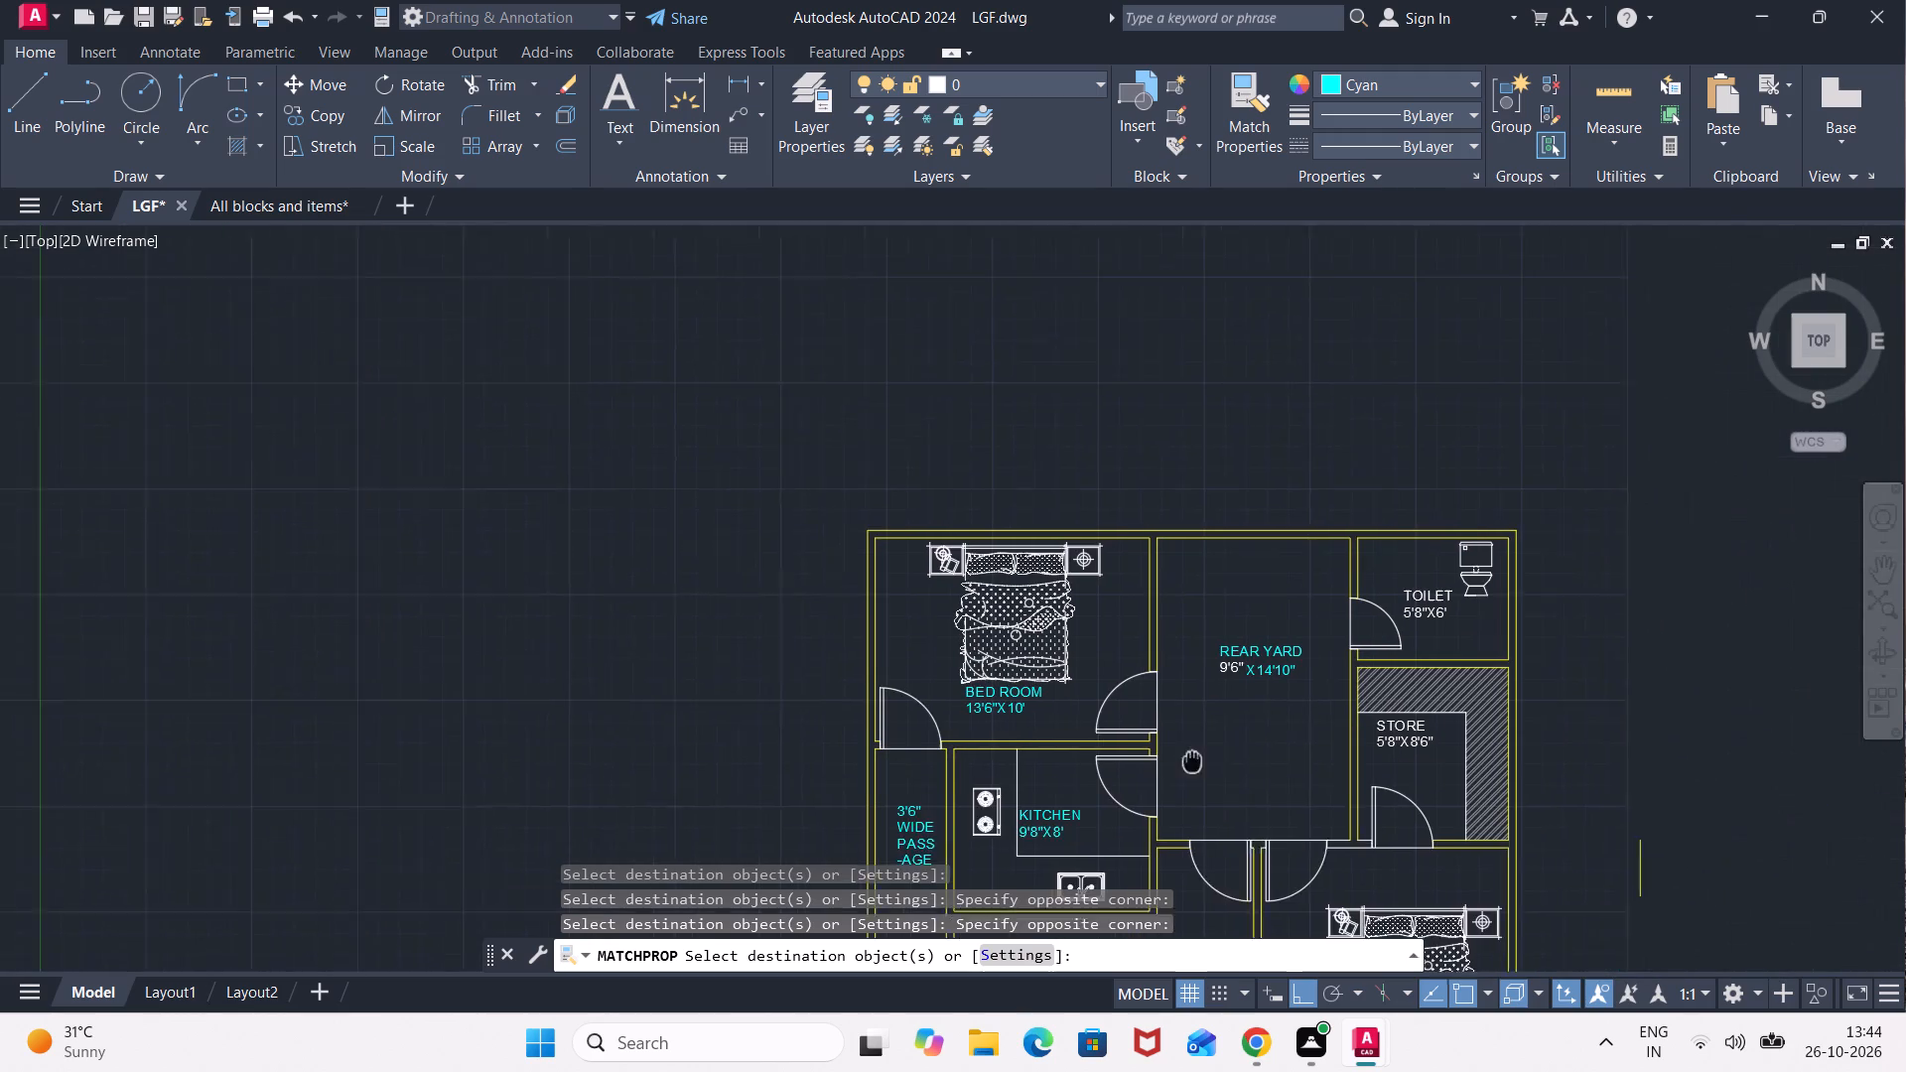
{"action": "middle_click_drag", "start_coordinate": [1172, 767], "coordinate": [1139, 774]}
{"action": "scroll", "coordinate": [1414, 584], "scroll_direction": "up", "scroll_amount": 1}
{"action": "left_click", "coordinate": [1371, 612]}
{"action": "left_click", "coordinate": [1308, 682]}
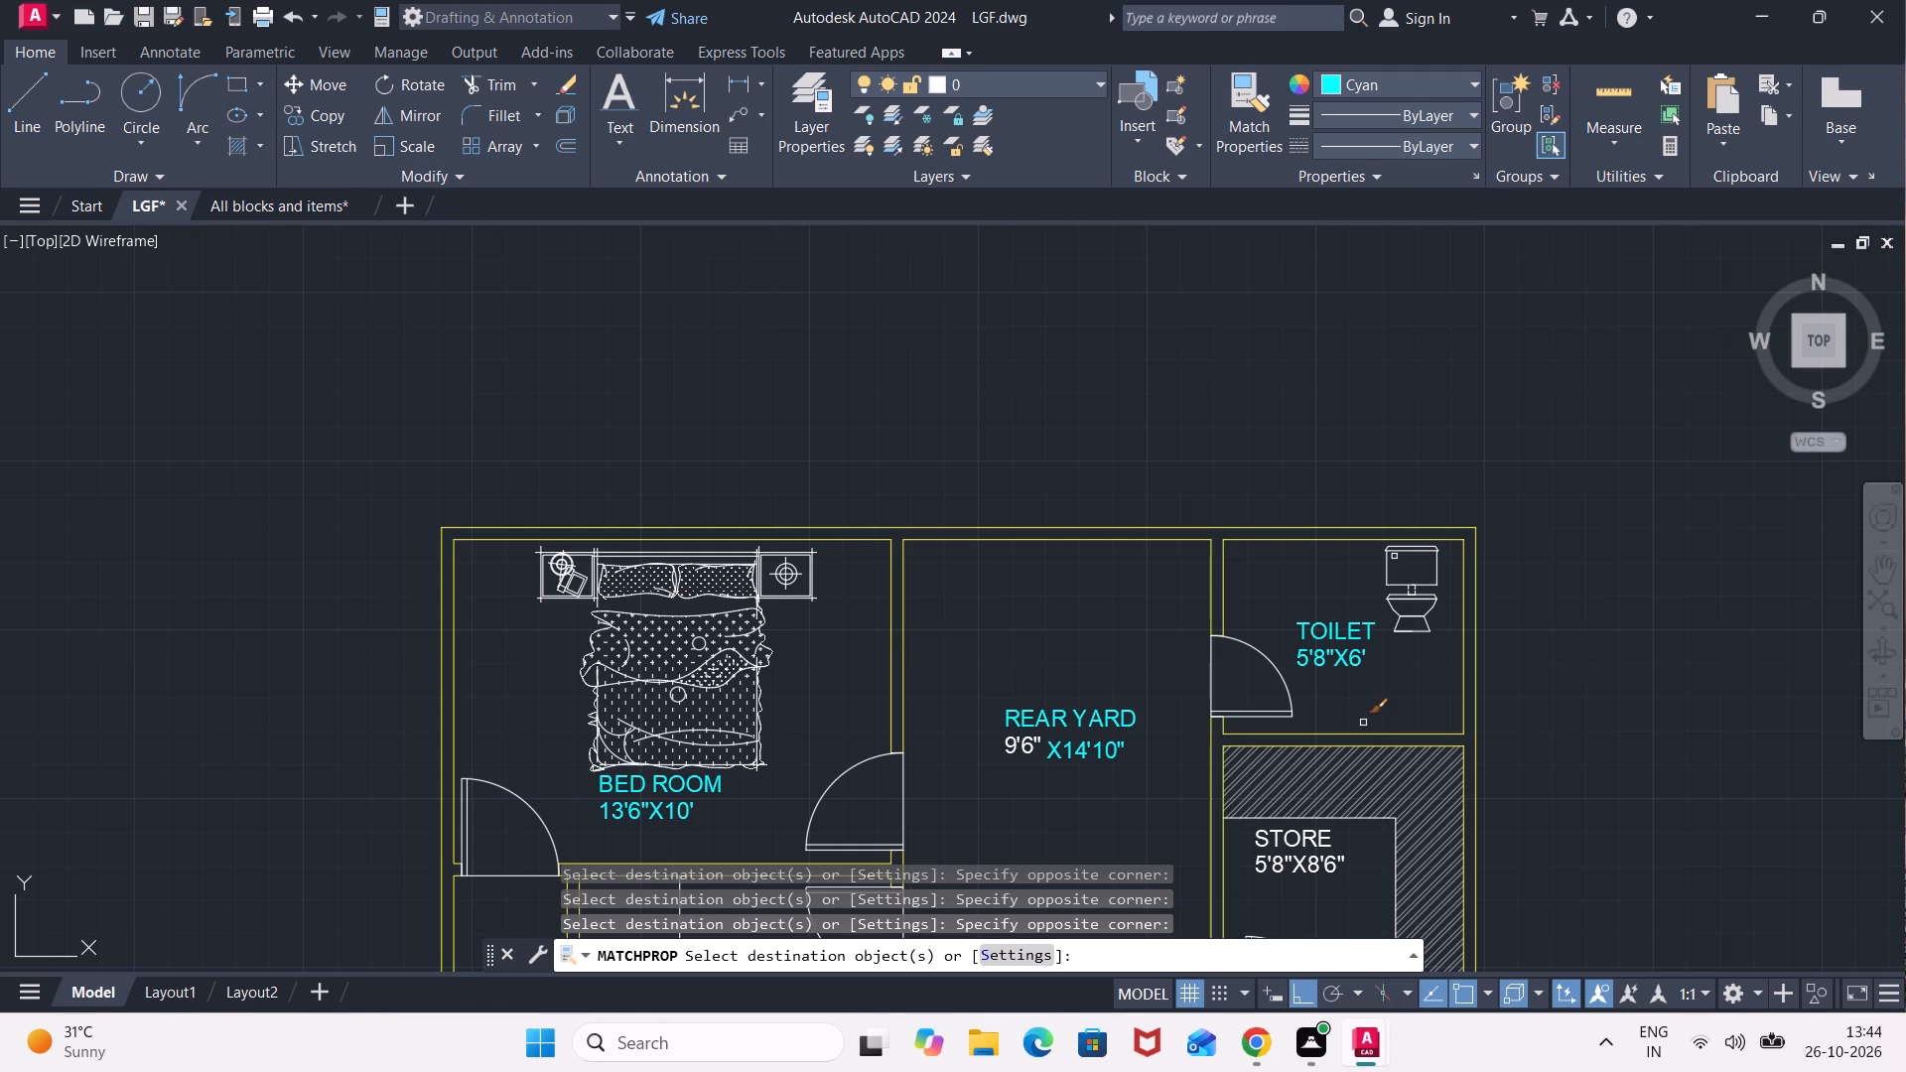
{"action": "middle_click_drag", "start_coordinate": [1365, 718], "coordinate": [1338, 506]}
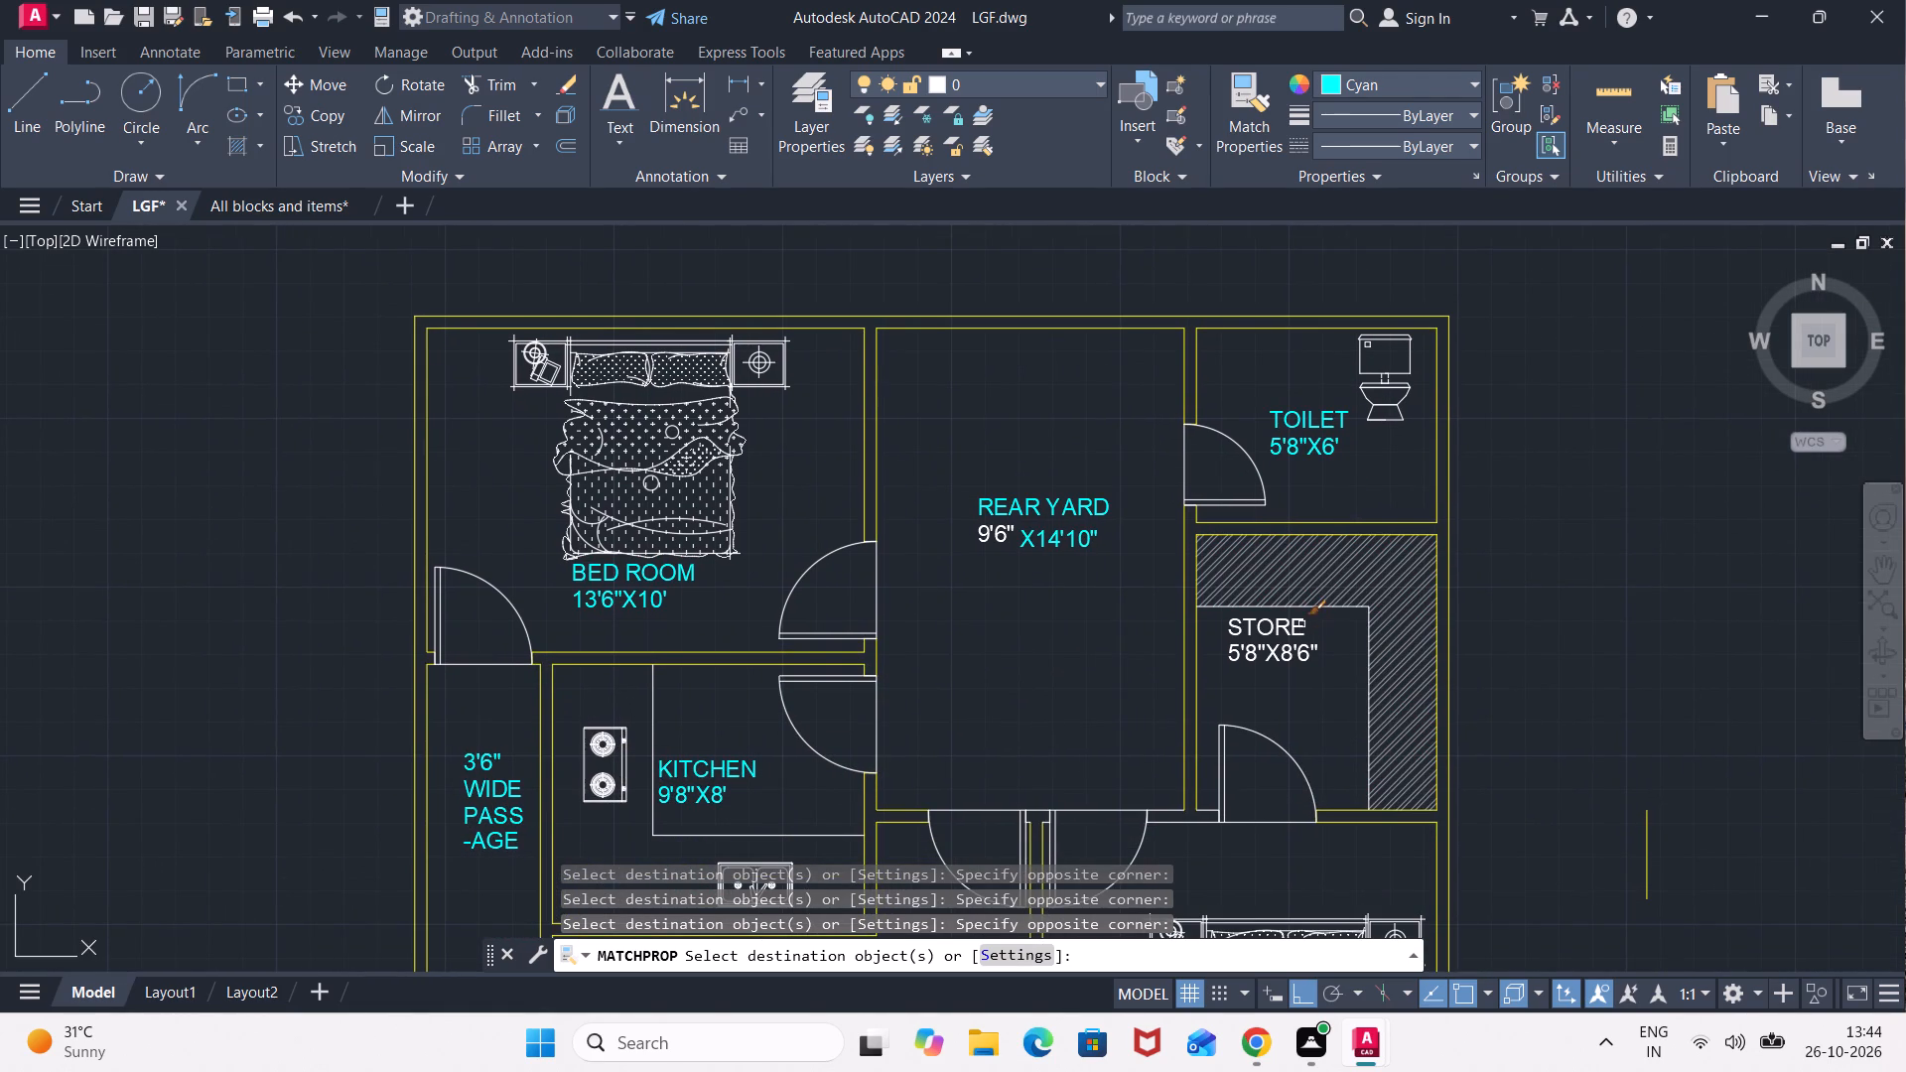
{"action": "left_click", "coordinate": [1300, 622]}
{"action": "left_click", "coordinate": [1286, 663]}
Match the cyan properties onto the remaining 9'6" text in the REAR YARD.
{"action": "scroll", "coordinate": [1304, 713], "scroll_direction": "down", "scroll_amount": 1}
{"action": "middle_click_drag", "start_coordinate": [1308, 702], "coordinate": [1332, 615]}
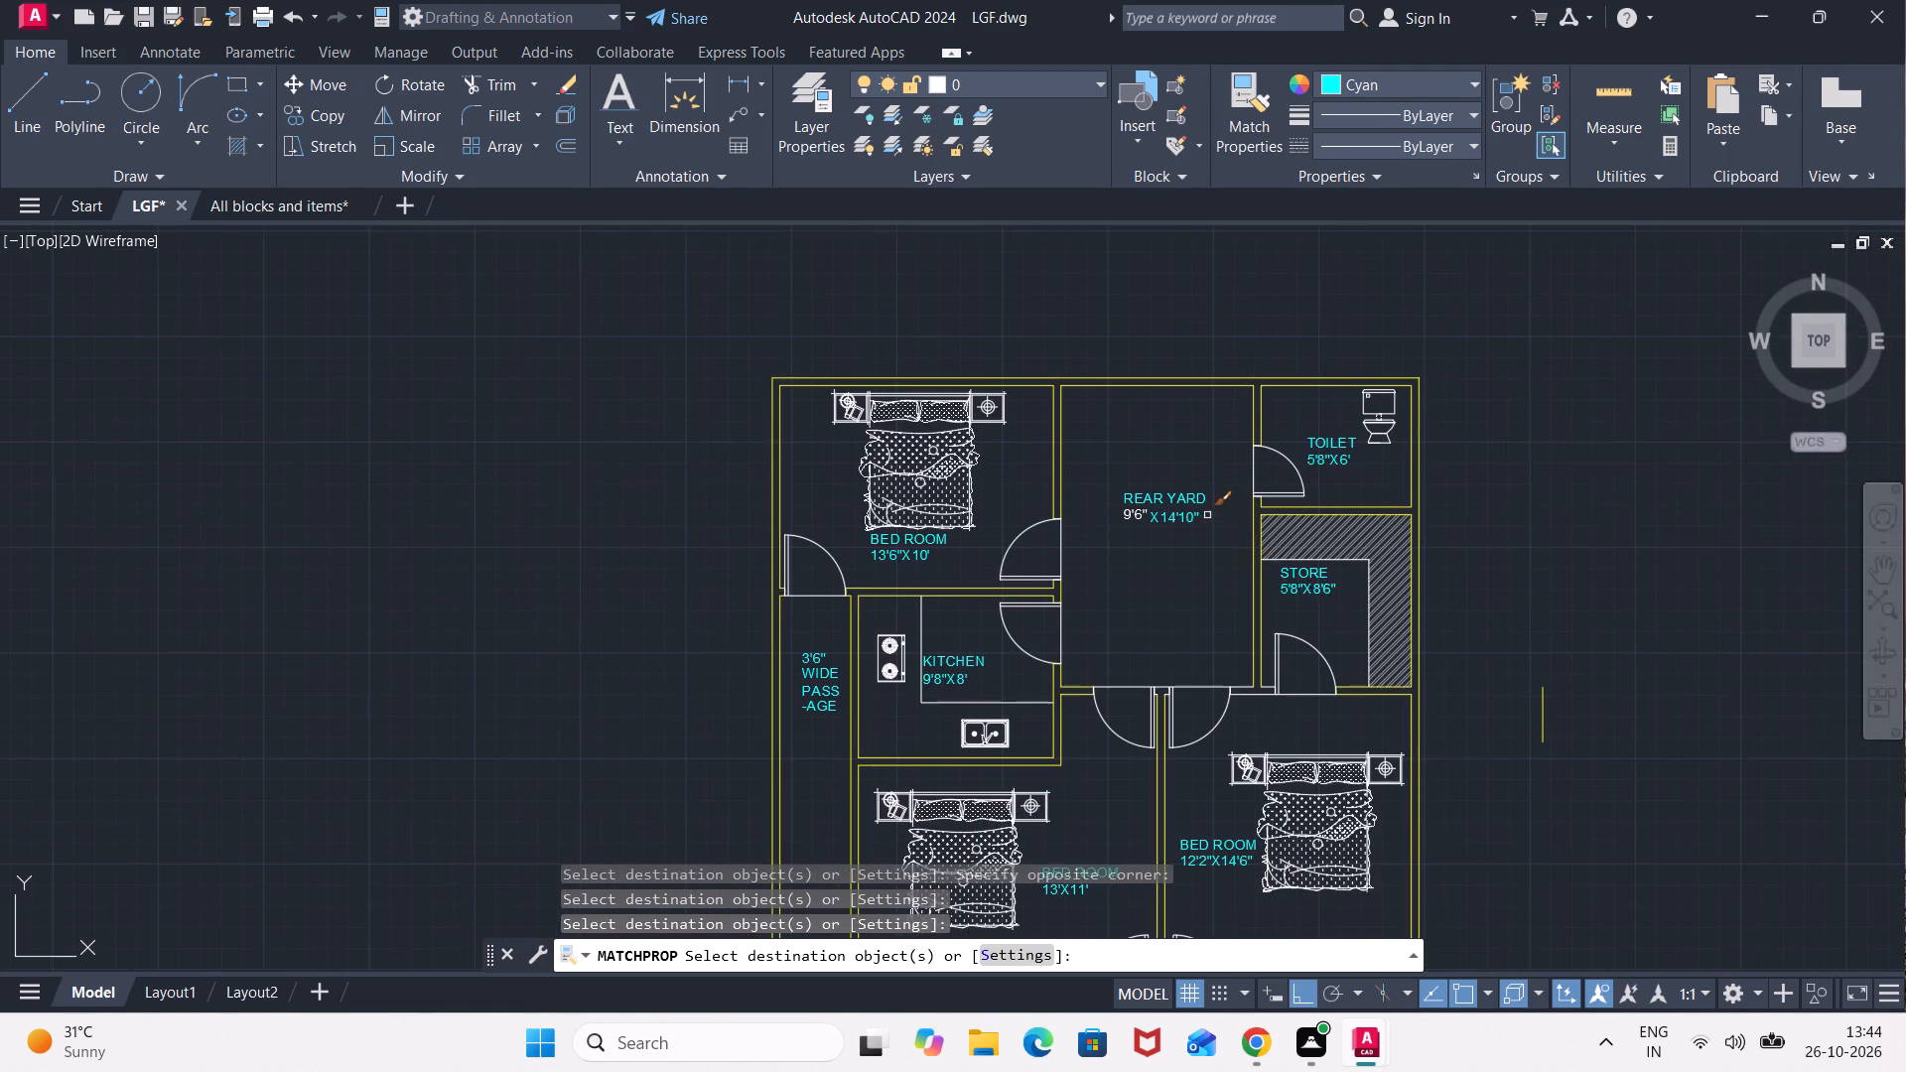
{"action": "scroll", "coordinate": [1203, 514], "scroll_direction": "up", "scroll_amount": 2}
{"action": "left_click", "coordinate": [1055, 501]}
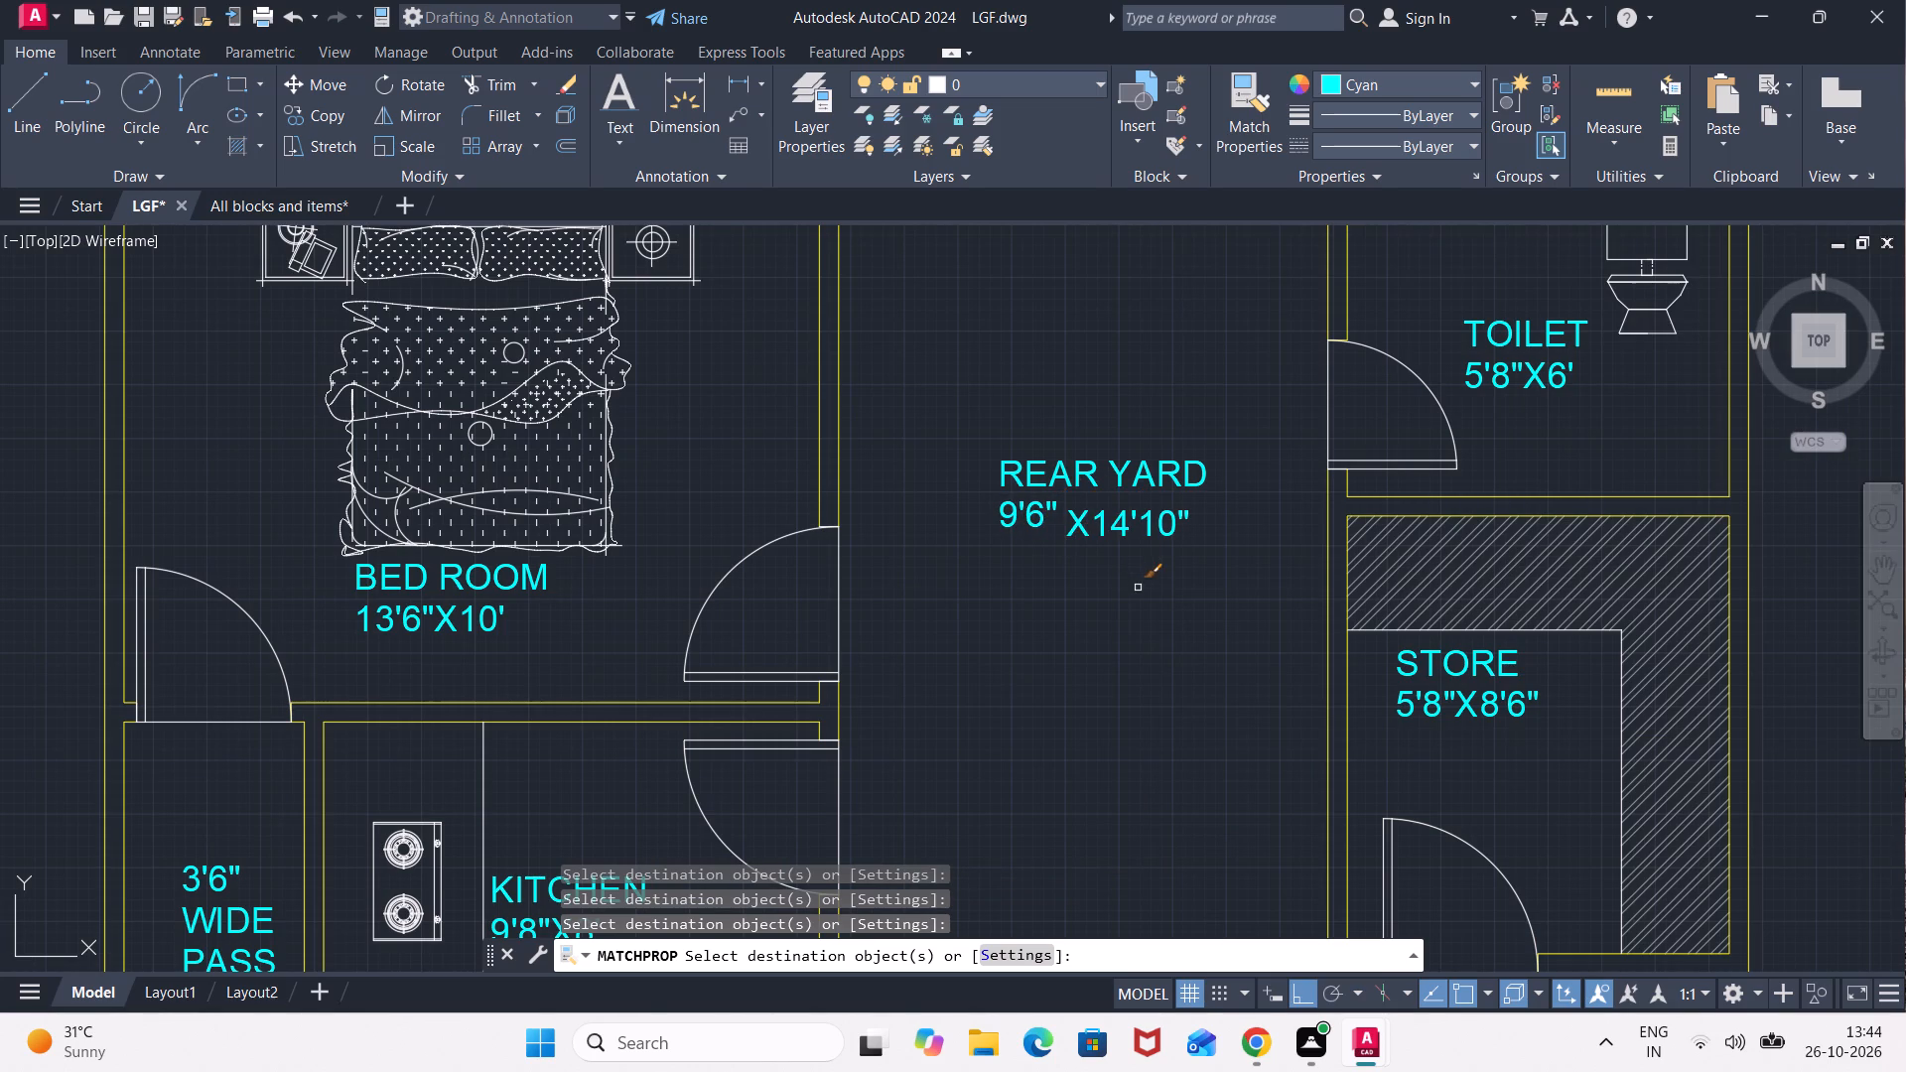
Look over the whole plan for room labels not yet matched to cyan, and end the property matching.
{"action": "middle_click_drag", "start_coordinate": [1136, 573], "coordinate": [1242, 427]}
{"action": "middle_click_drag", "start_coordinate": [1285, 619], "coordinate": [1314, 382]}
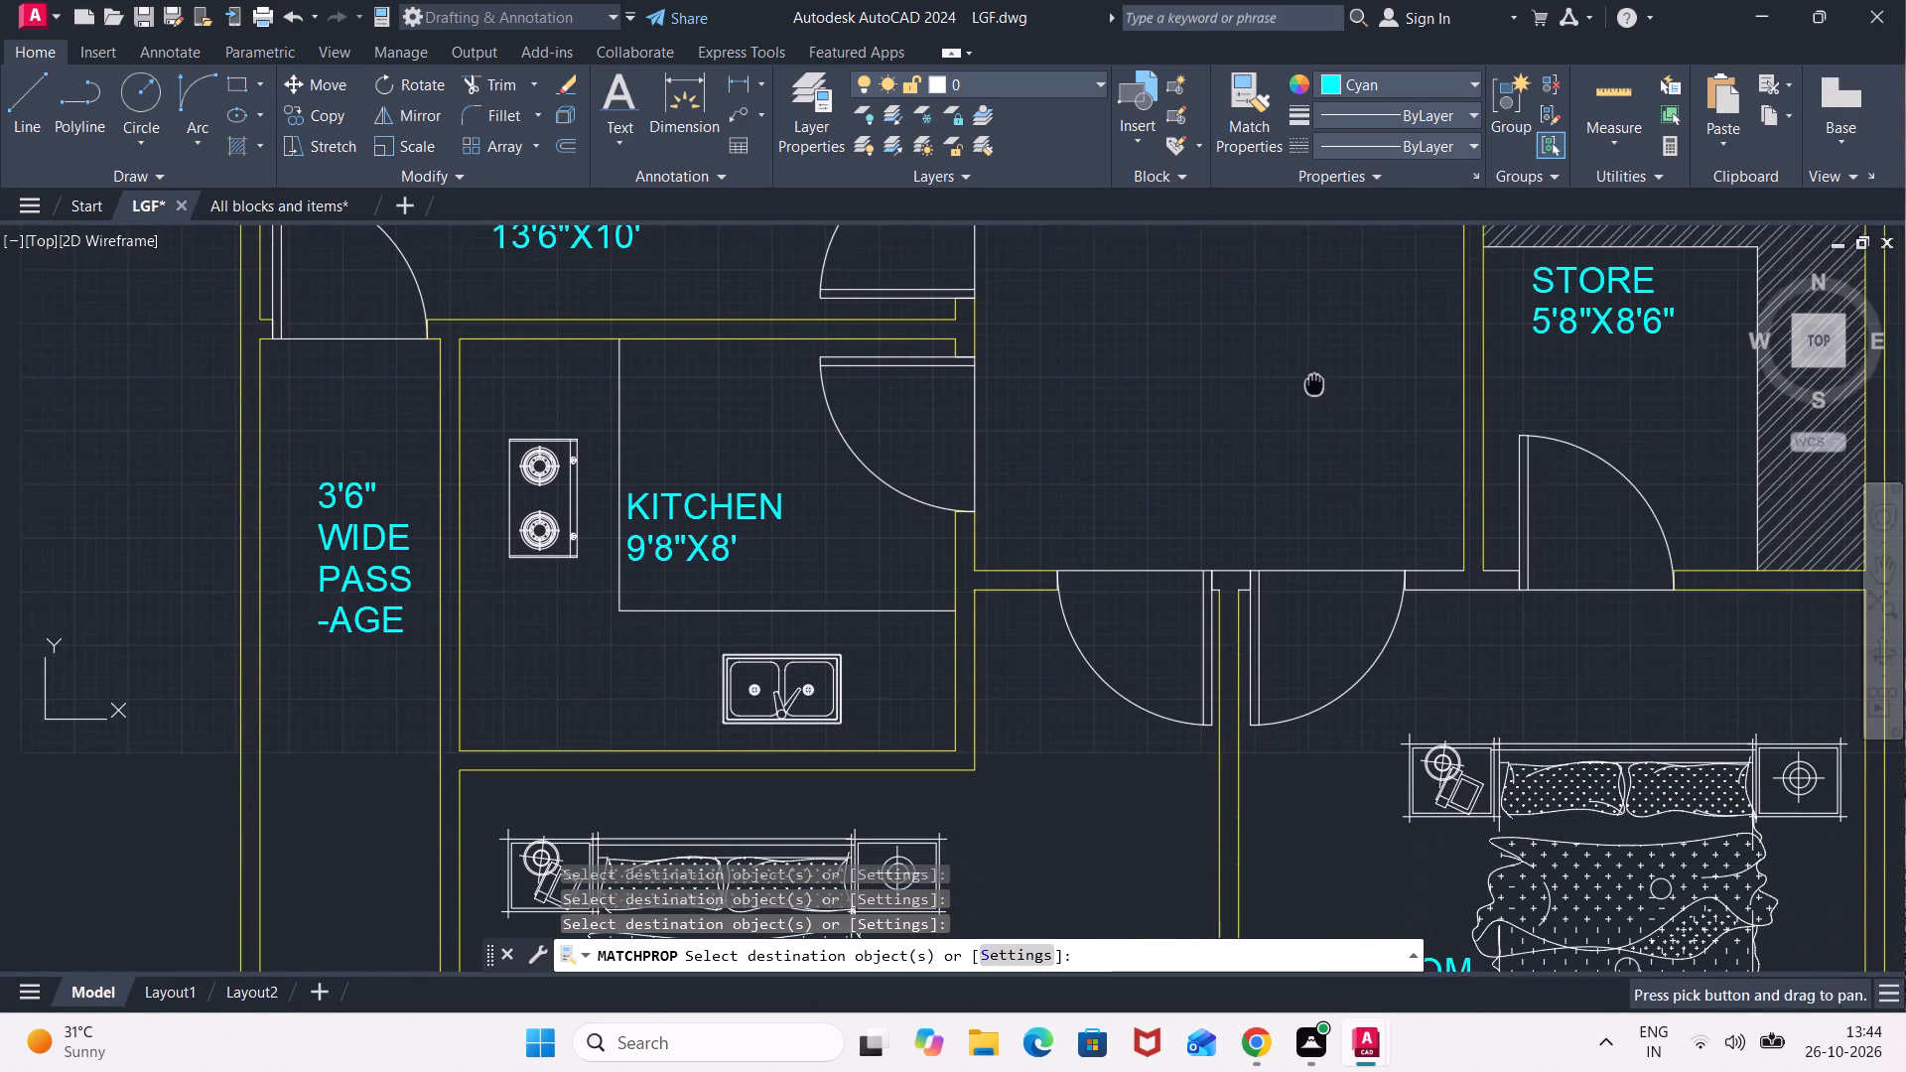
{"action": "scroll", "coordinate": [1429, 632], "scroll_direction": "down", "scroll_amount": 1}
{"action": "middle_click_drag", "start_coordinate": [1457, 667], "coordinate": [1421, 404]}
{"action": "middle_click_drag", "start_coordinate": [1421, 707], "coordinate": [1427, 402]}
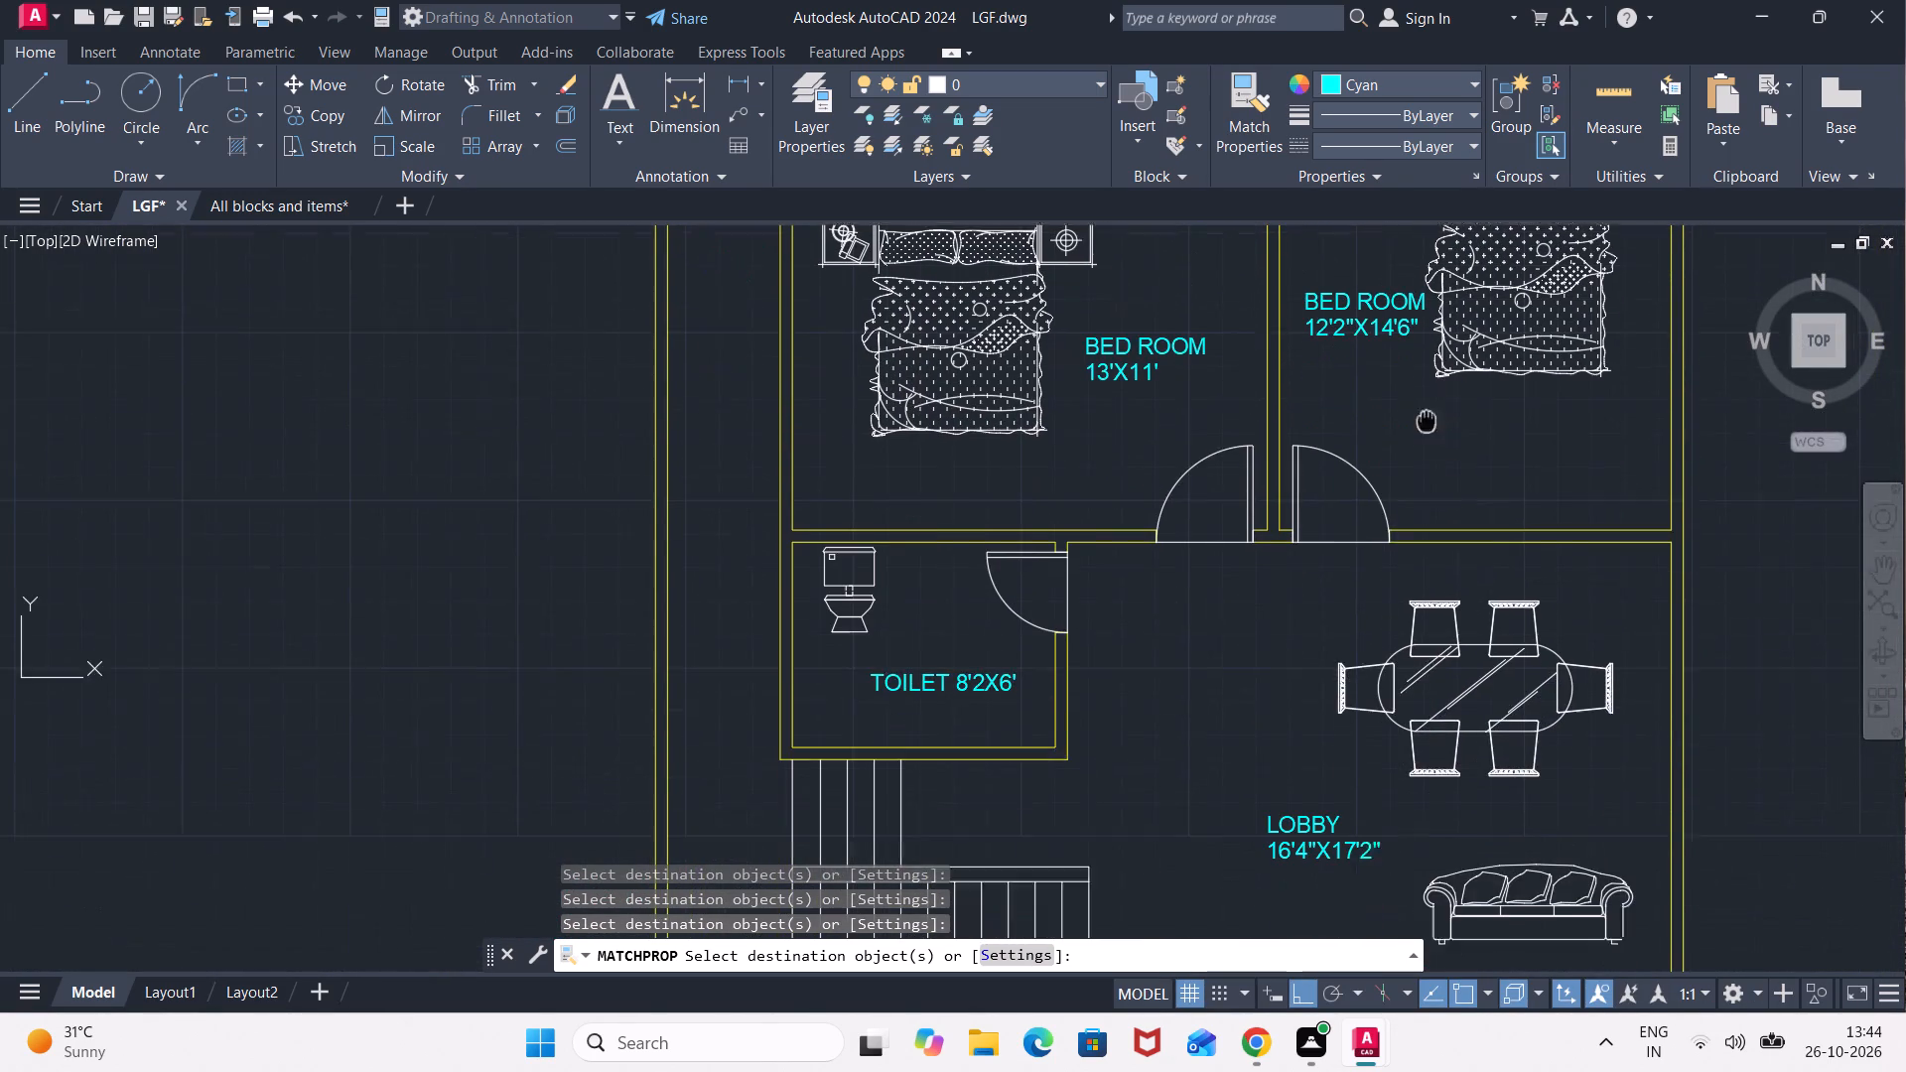
{"action": "middle_click_drag", "start_coordinate": [1427, 402], "coordinate": [1427, 399]}
{"action": "scroll", "coordinate": [1316, 718], "scroll_direction": "down", "scroll_amount": 1}
{"action": "middle_click_drag", "start_coordinate": [1304, 737], "coordinate": [1308, 438]}
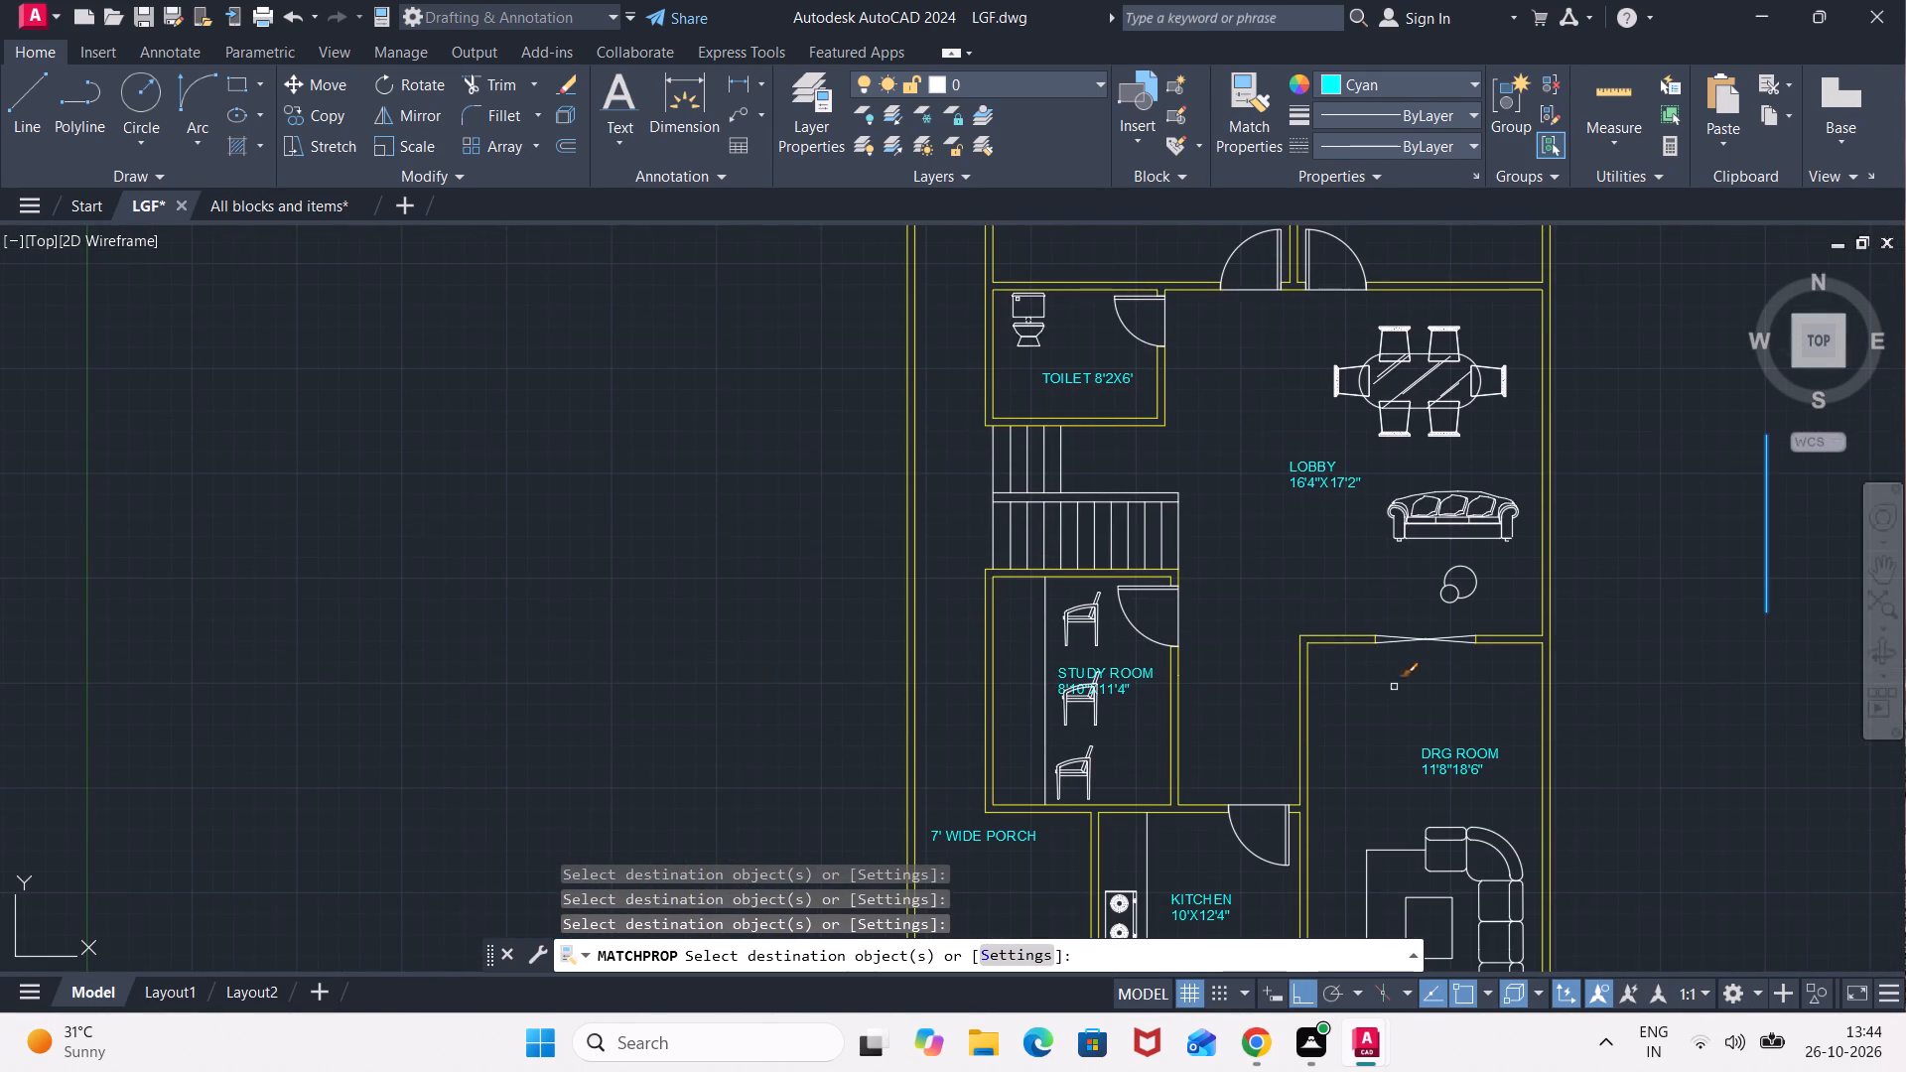
{"action": "middle_click_drag", "start_coordinate": [1405, 607], "coordinate": [1444, 354]}
{"action": "middle_click_drag", "start_coordinate": [1409, 800], "coordinate": [1483, 677]}
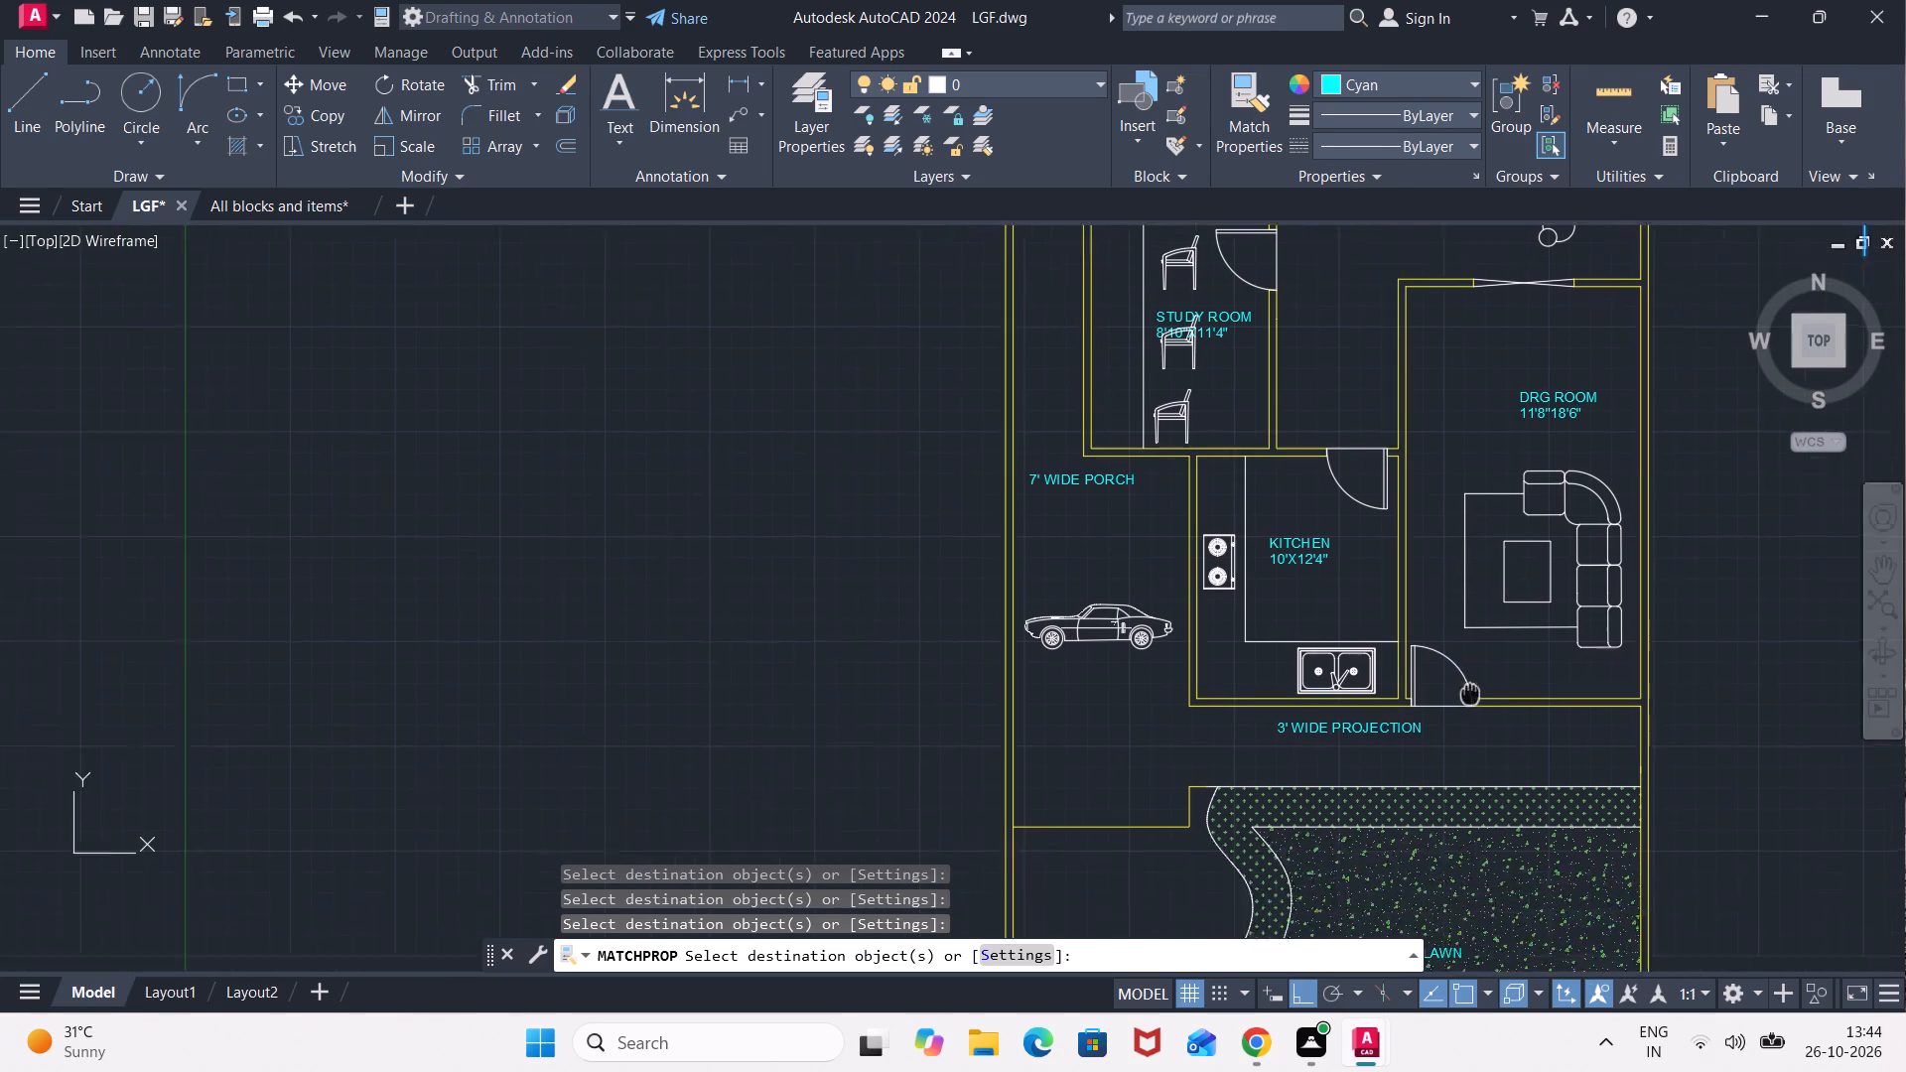
{"action": "middle_click_drag", "start_coordinate": [1483, 677], "coordinate": [1665, 841]}
{"action": "middle_click_drag", "start_coordinate": [1514, 433], "coordinate": [1557, 976]}
{"action": "middle_click_drag", "start_coordinate": [1557, 736], "coordinate": [1528, 1007]}
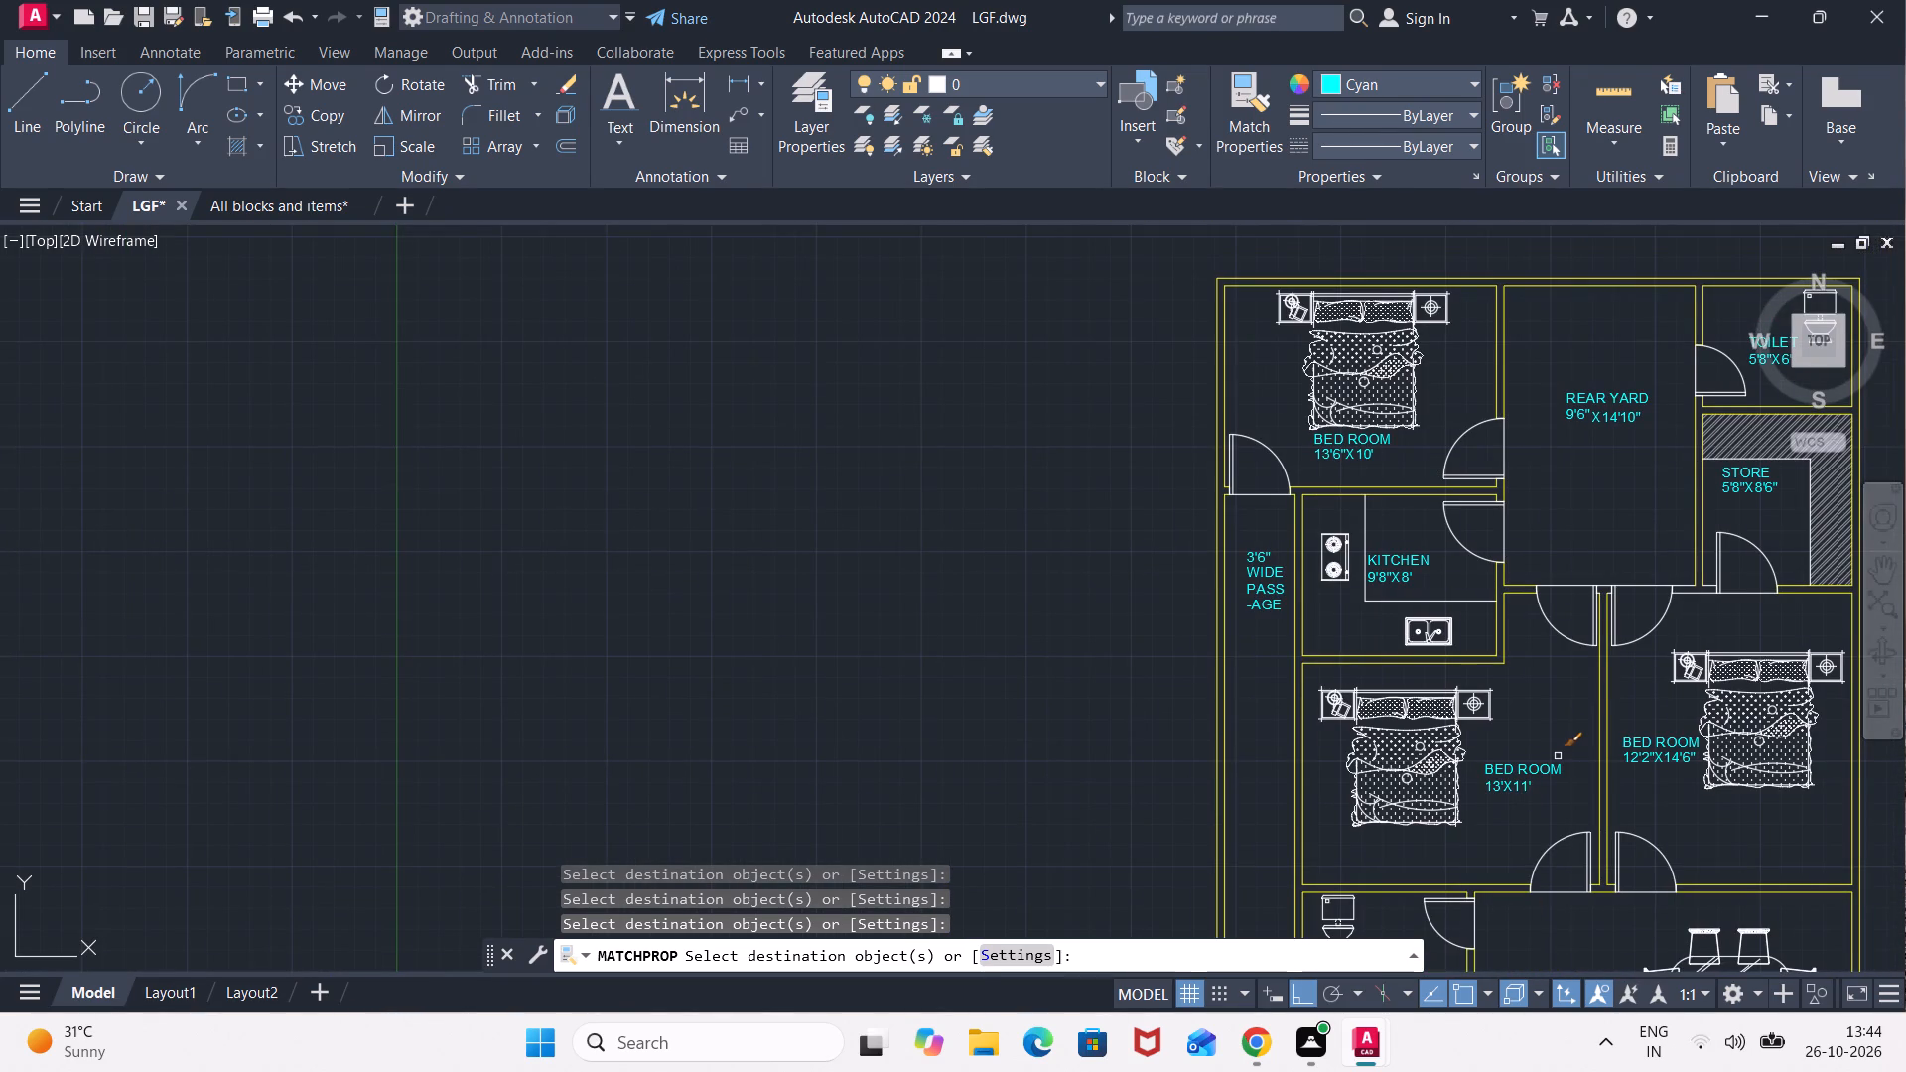
{"action": "key", "text": "Escape"}
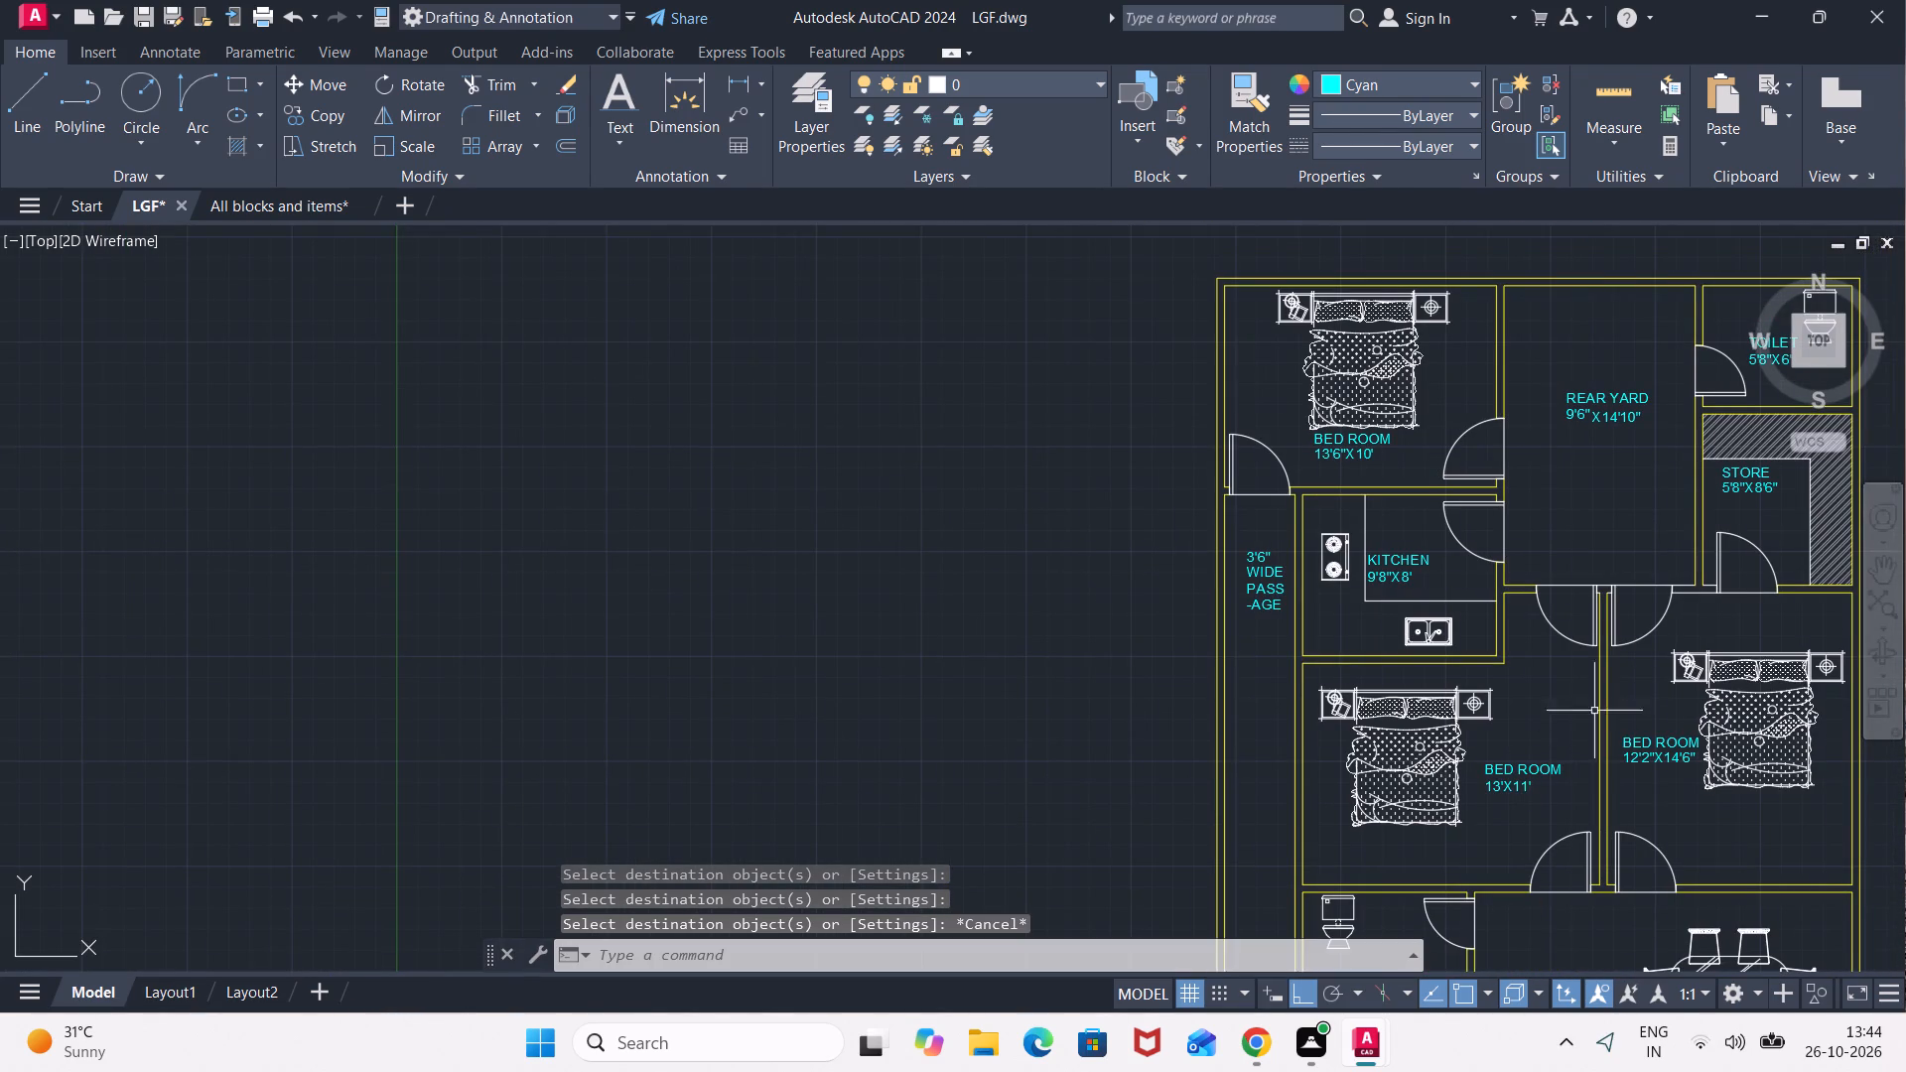
Move the REAR YARD's 9'6" text straight down towards the level of the X14'10" text.
{"action": "scroll", "coordinate": [1605, 574], "scroll_direction": "up", "scroll_amount": 2}
{"action": "middle_click_drag", "start_coordinate": [1575, 448], "coordinate": [1573, 738]}
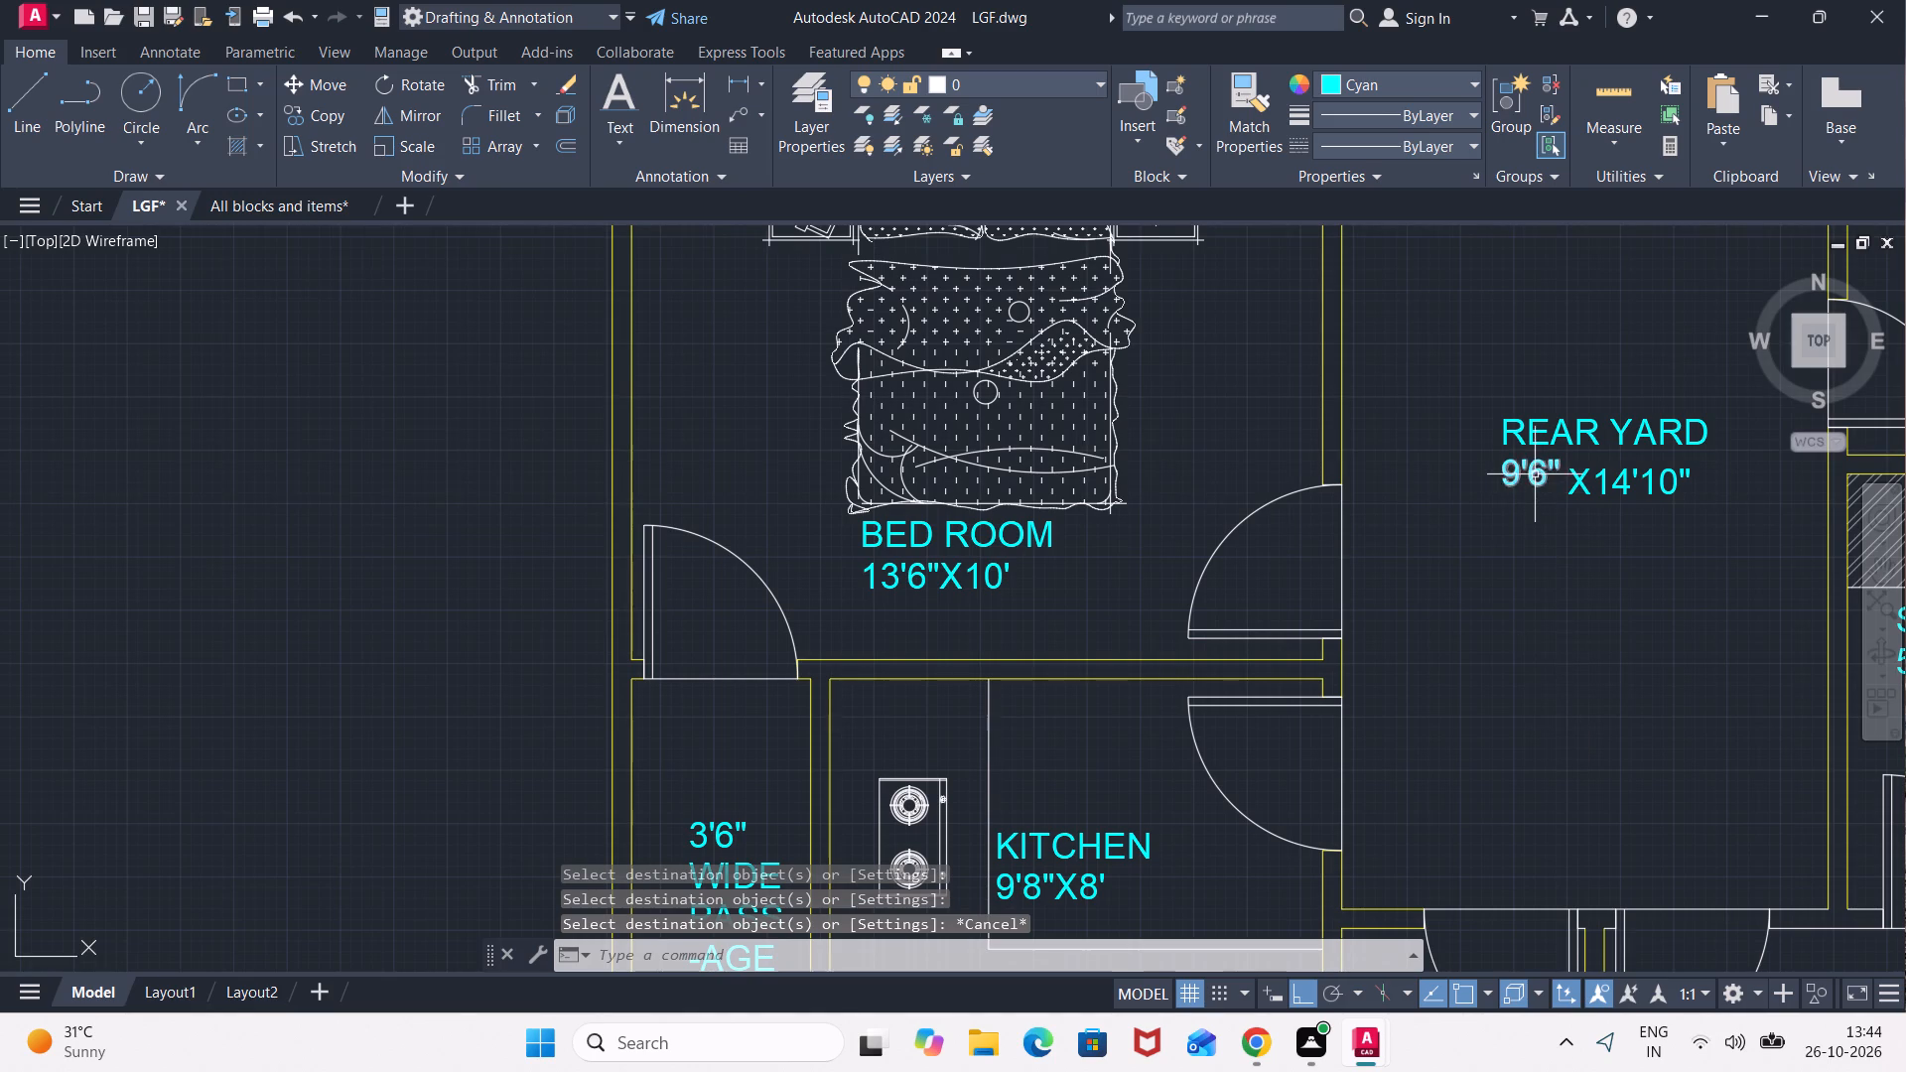
{"action": "left_click", "coordinate": [1535, 471]}
{"action": "key", "text": "m"}
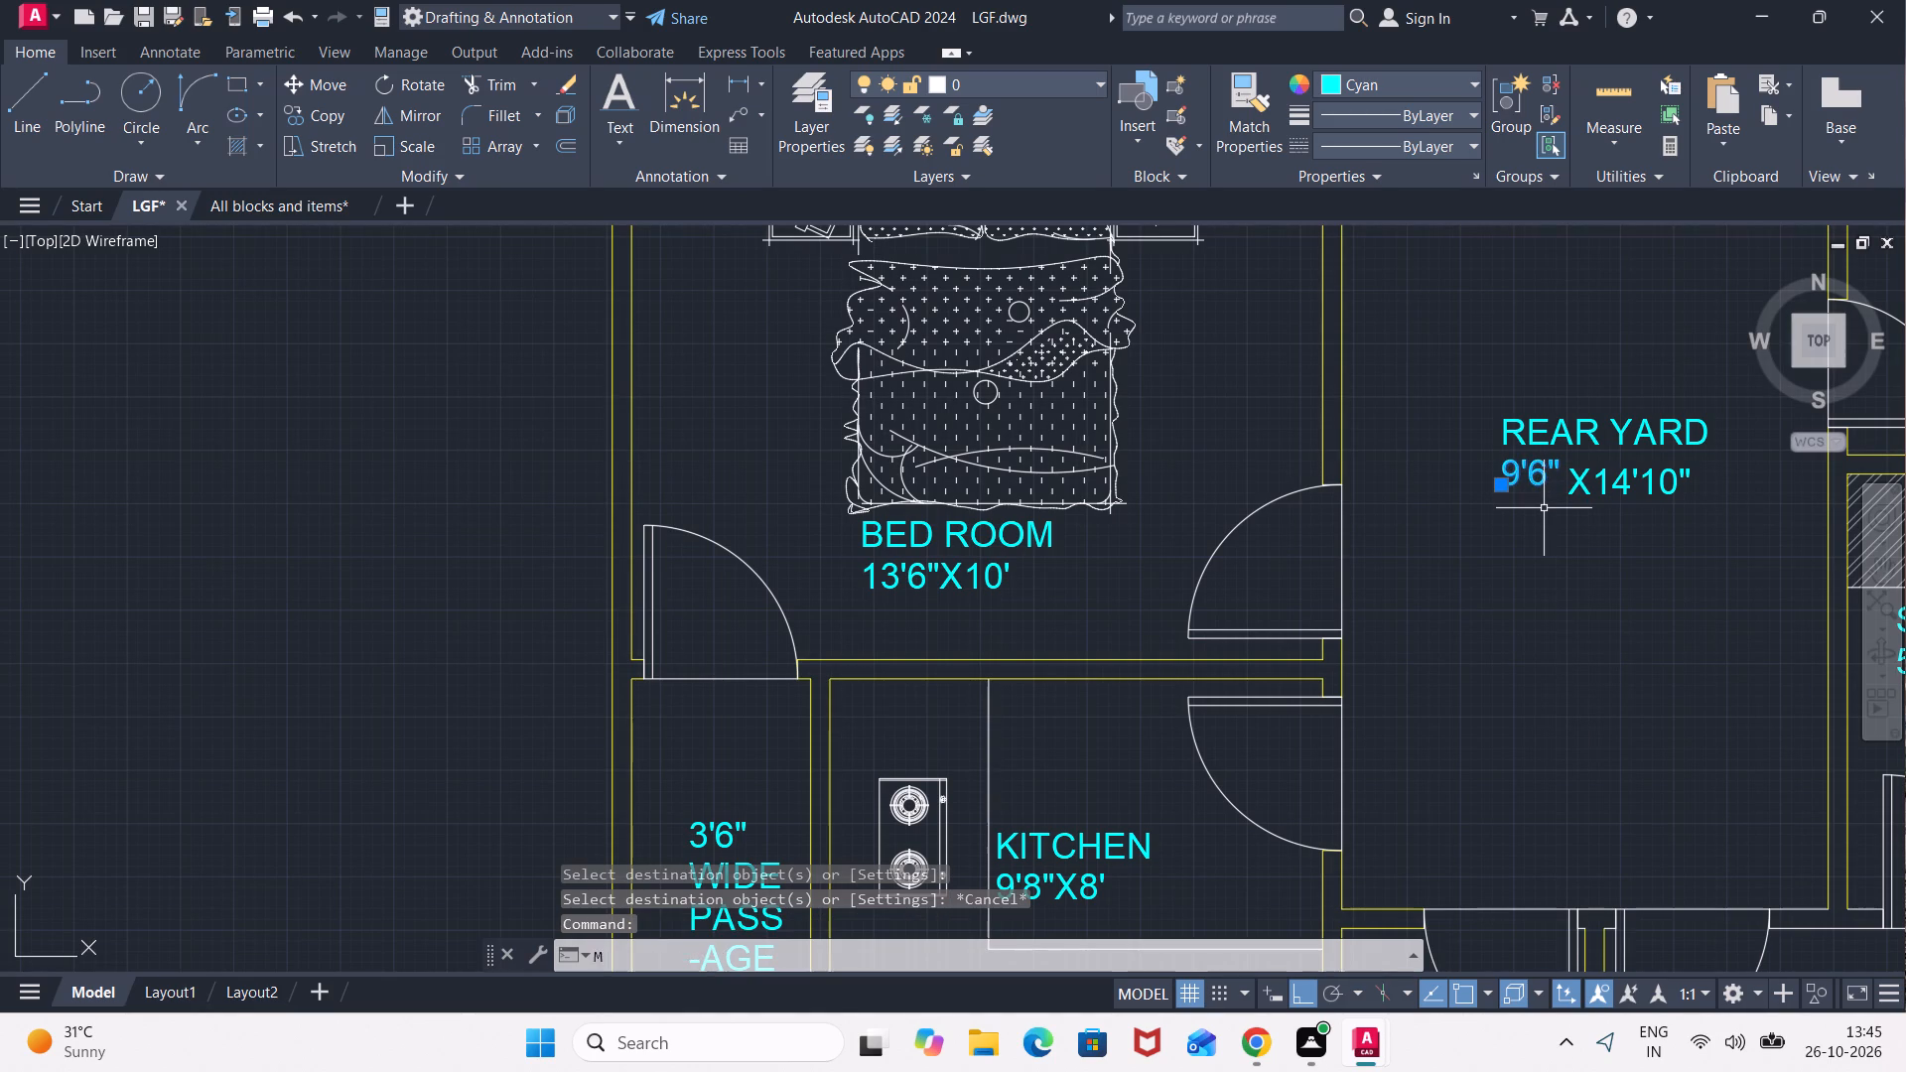
{"action": "key", "text": "Return"}
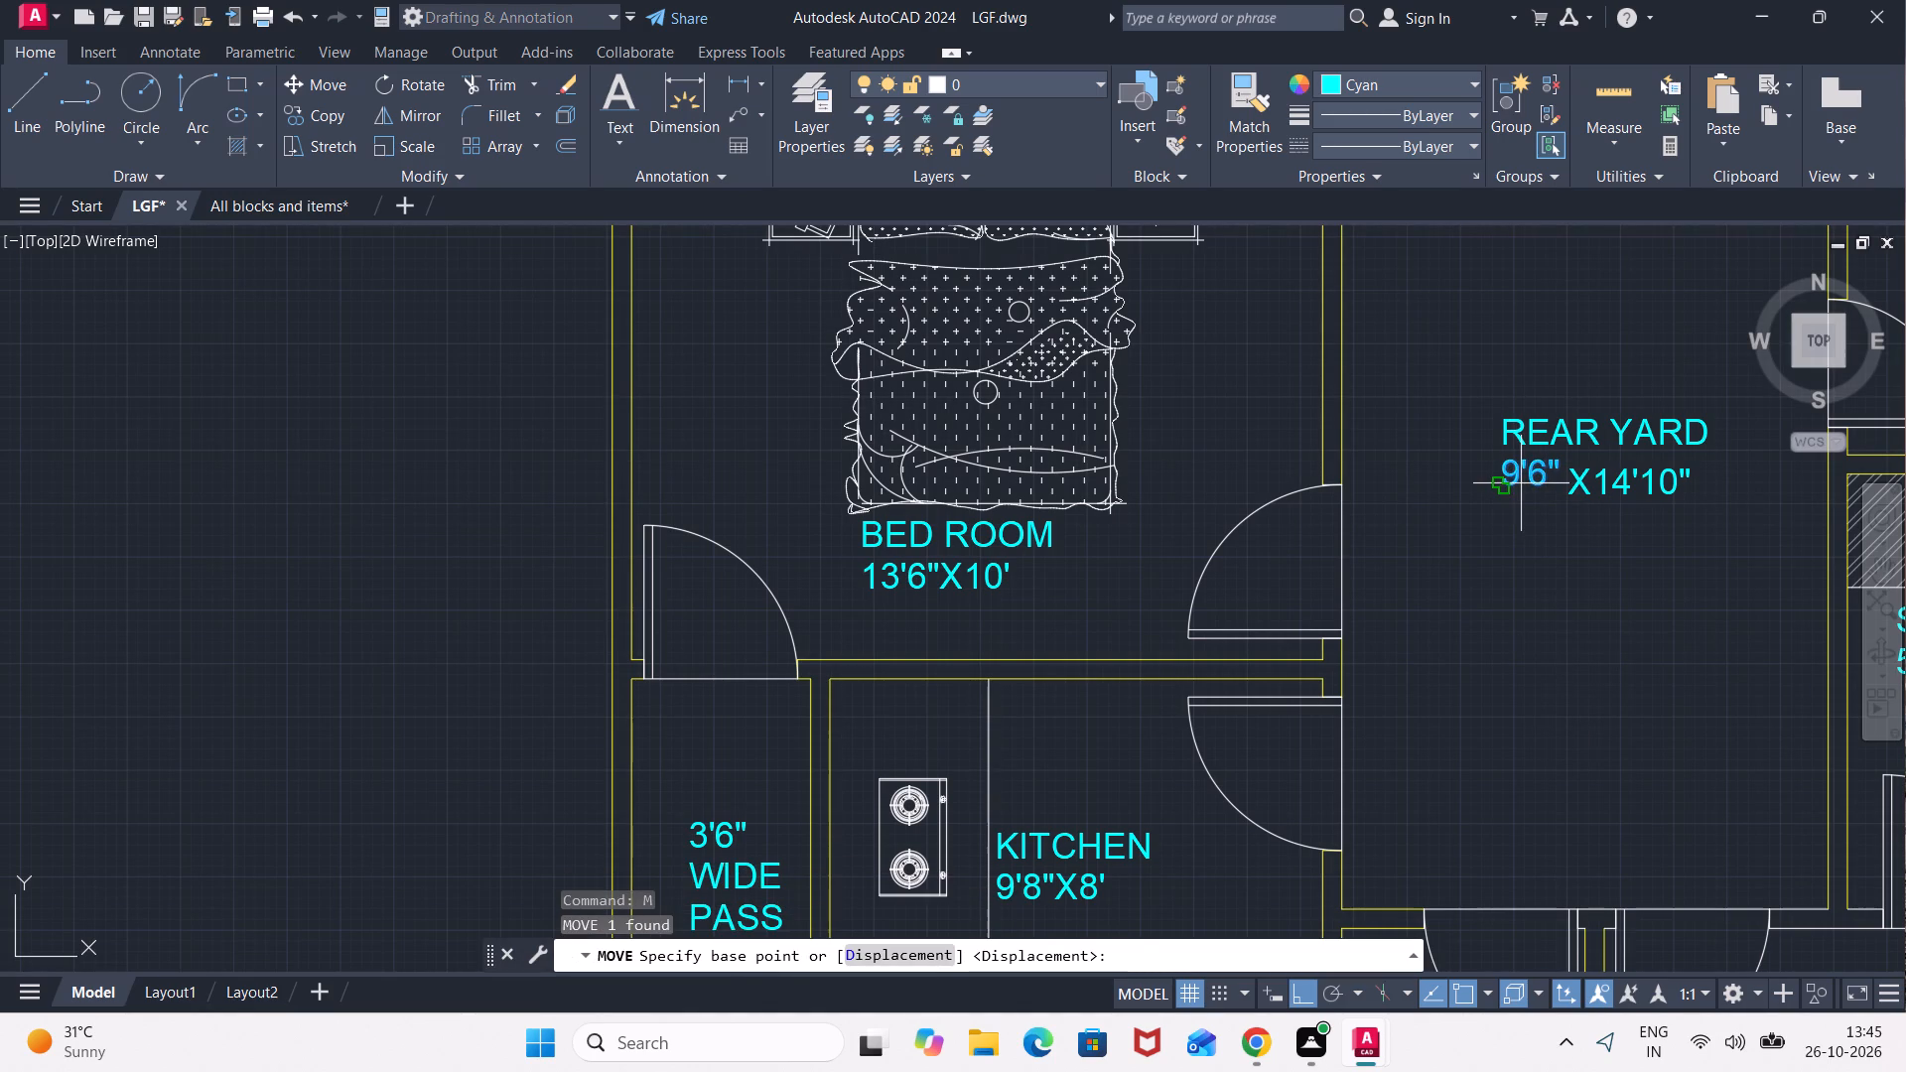
{"action": "left_click", "coordinate": [1521, 483]}
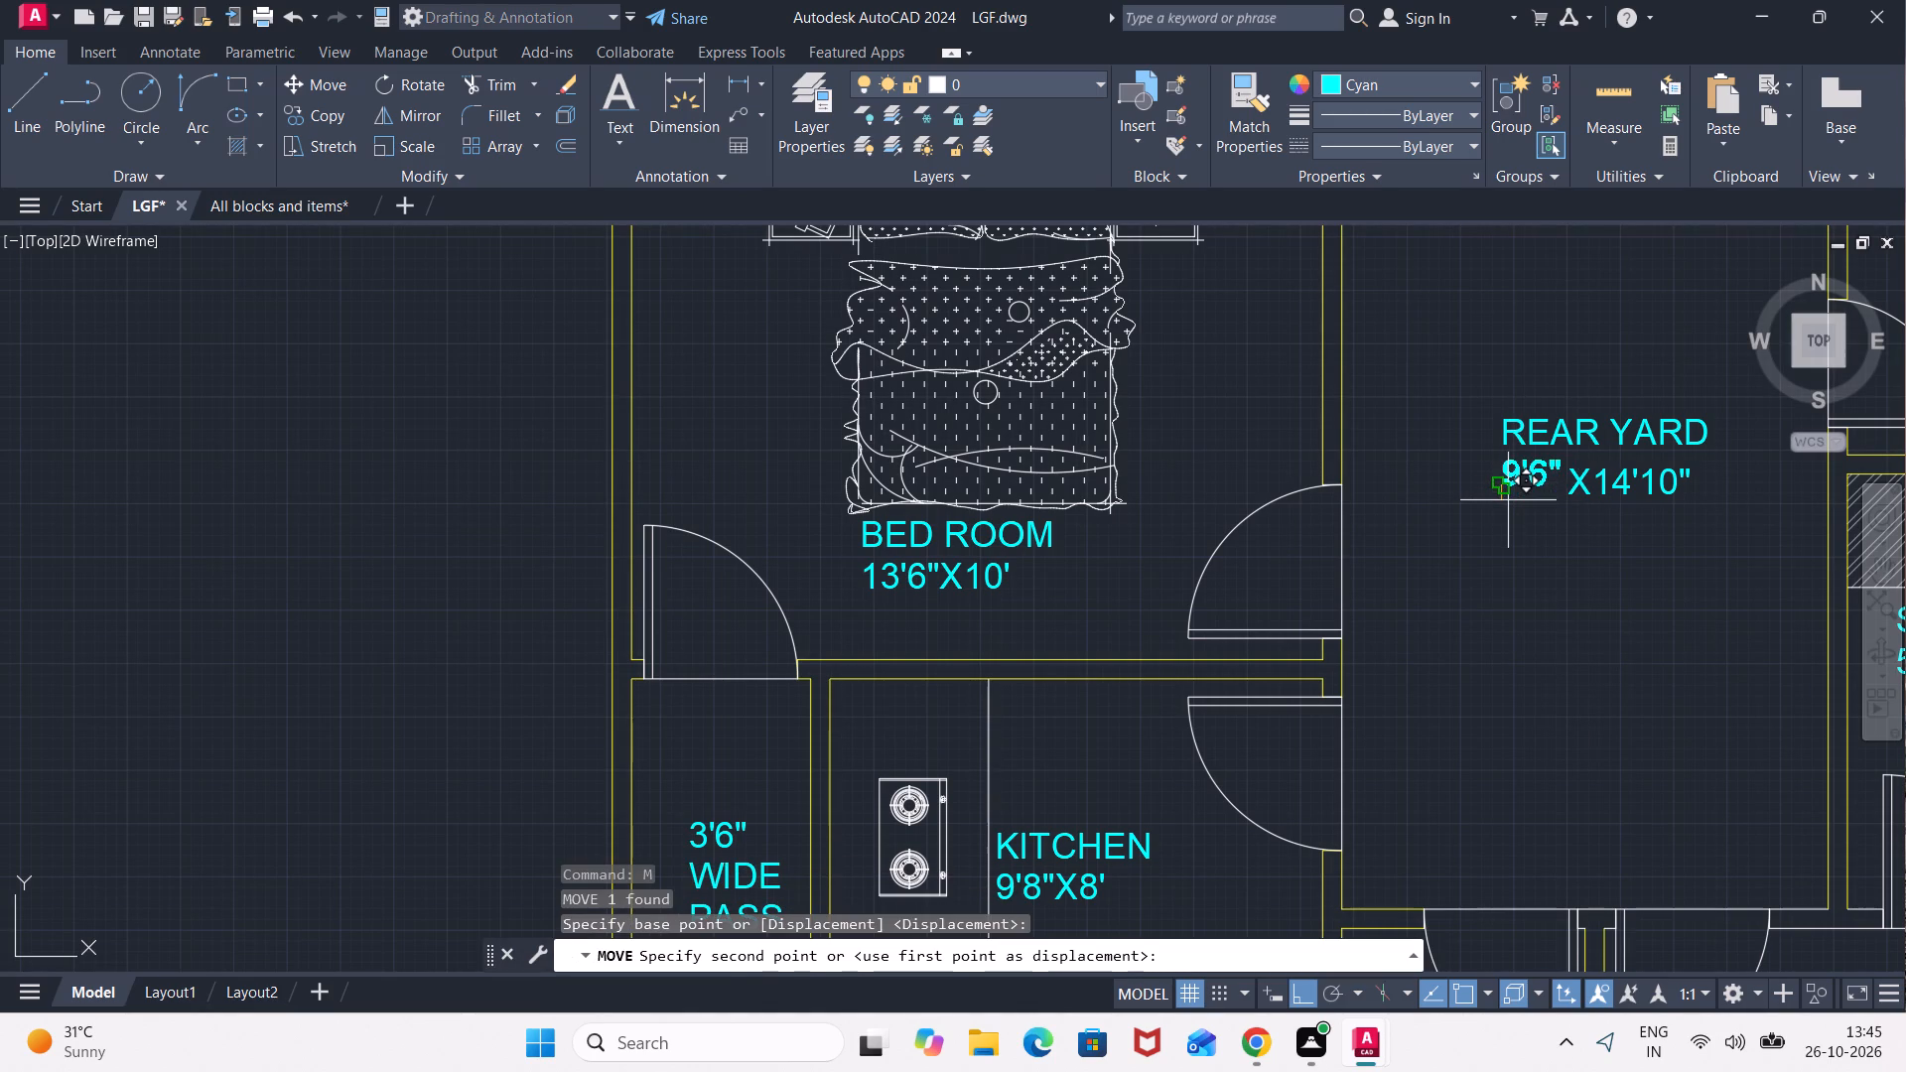
{"action": "left_click", "coordinate": [1512, 495]}
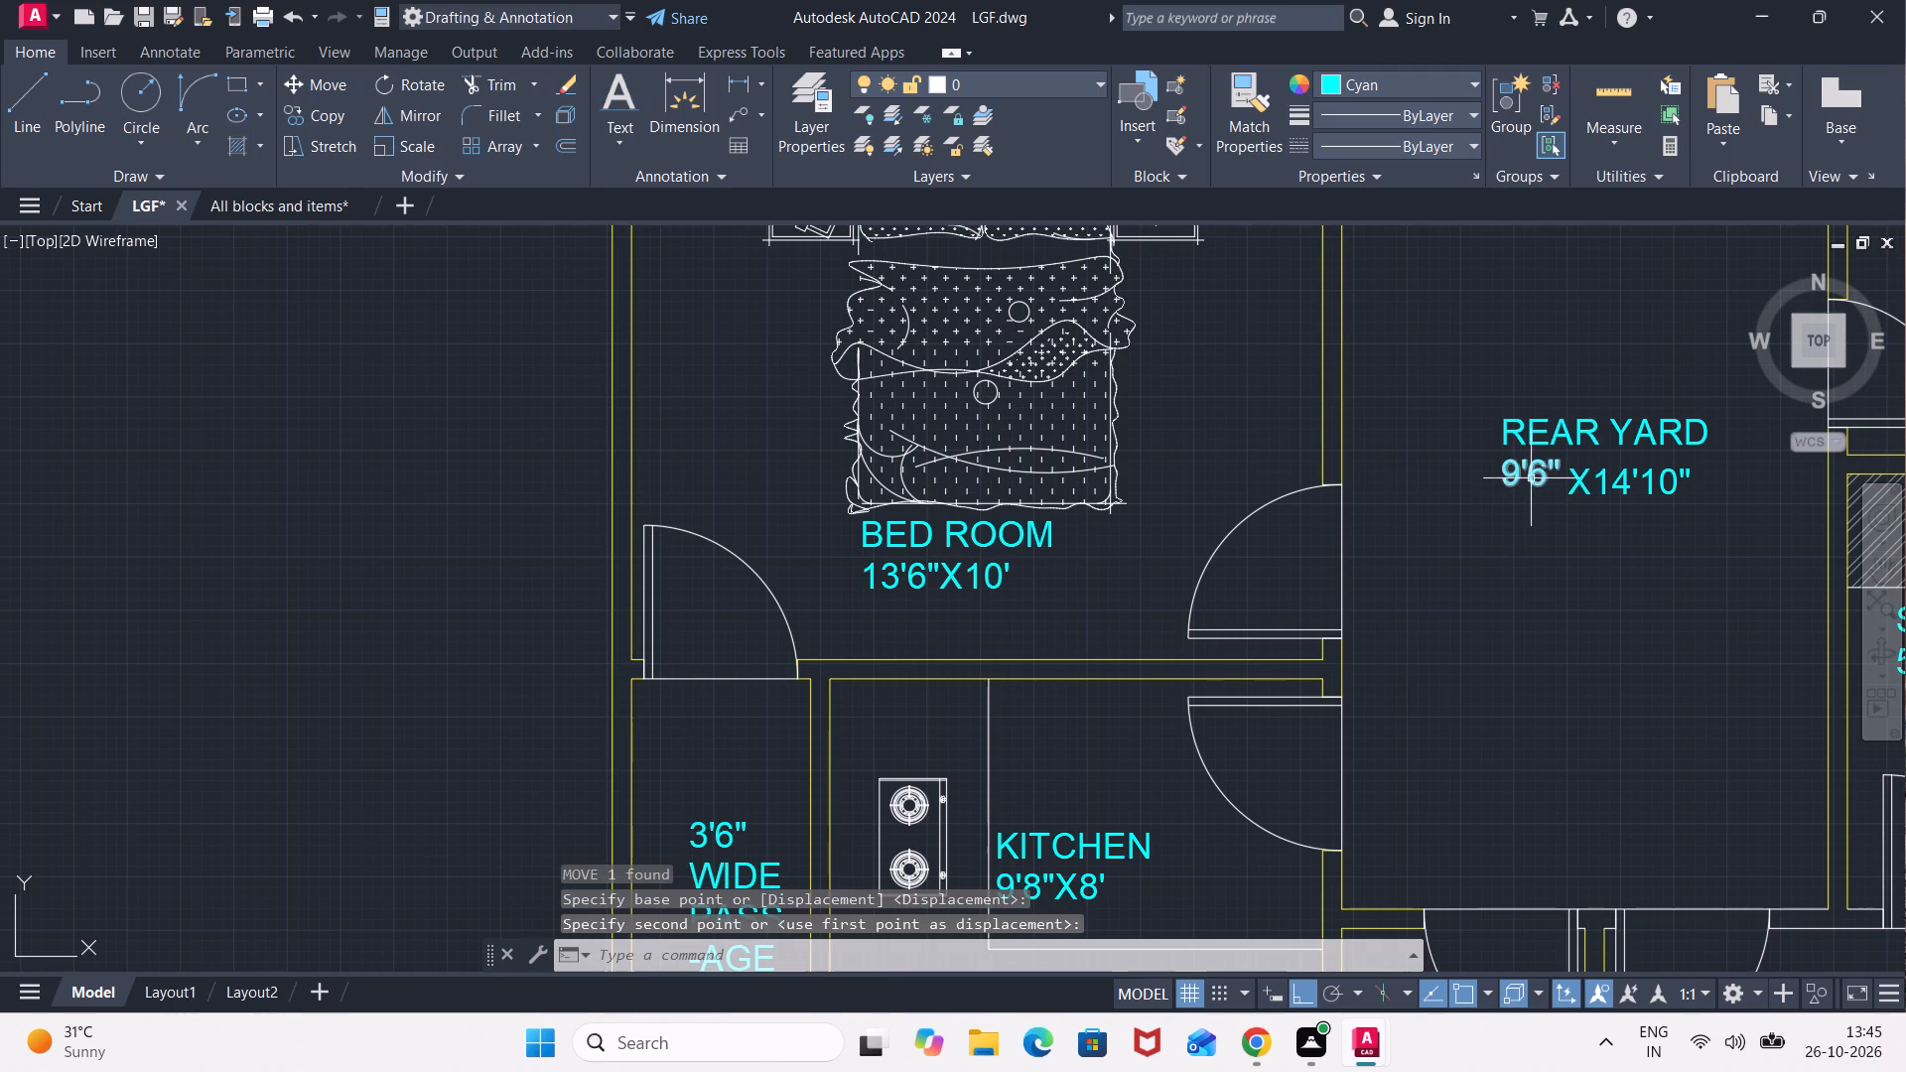
{"action": "left_click", "coordinate": [1532, 473]}
{"action": "key", "text": "m"}
{"action": "key", "text": "Return"}
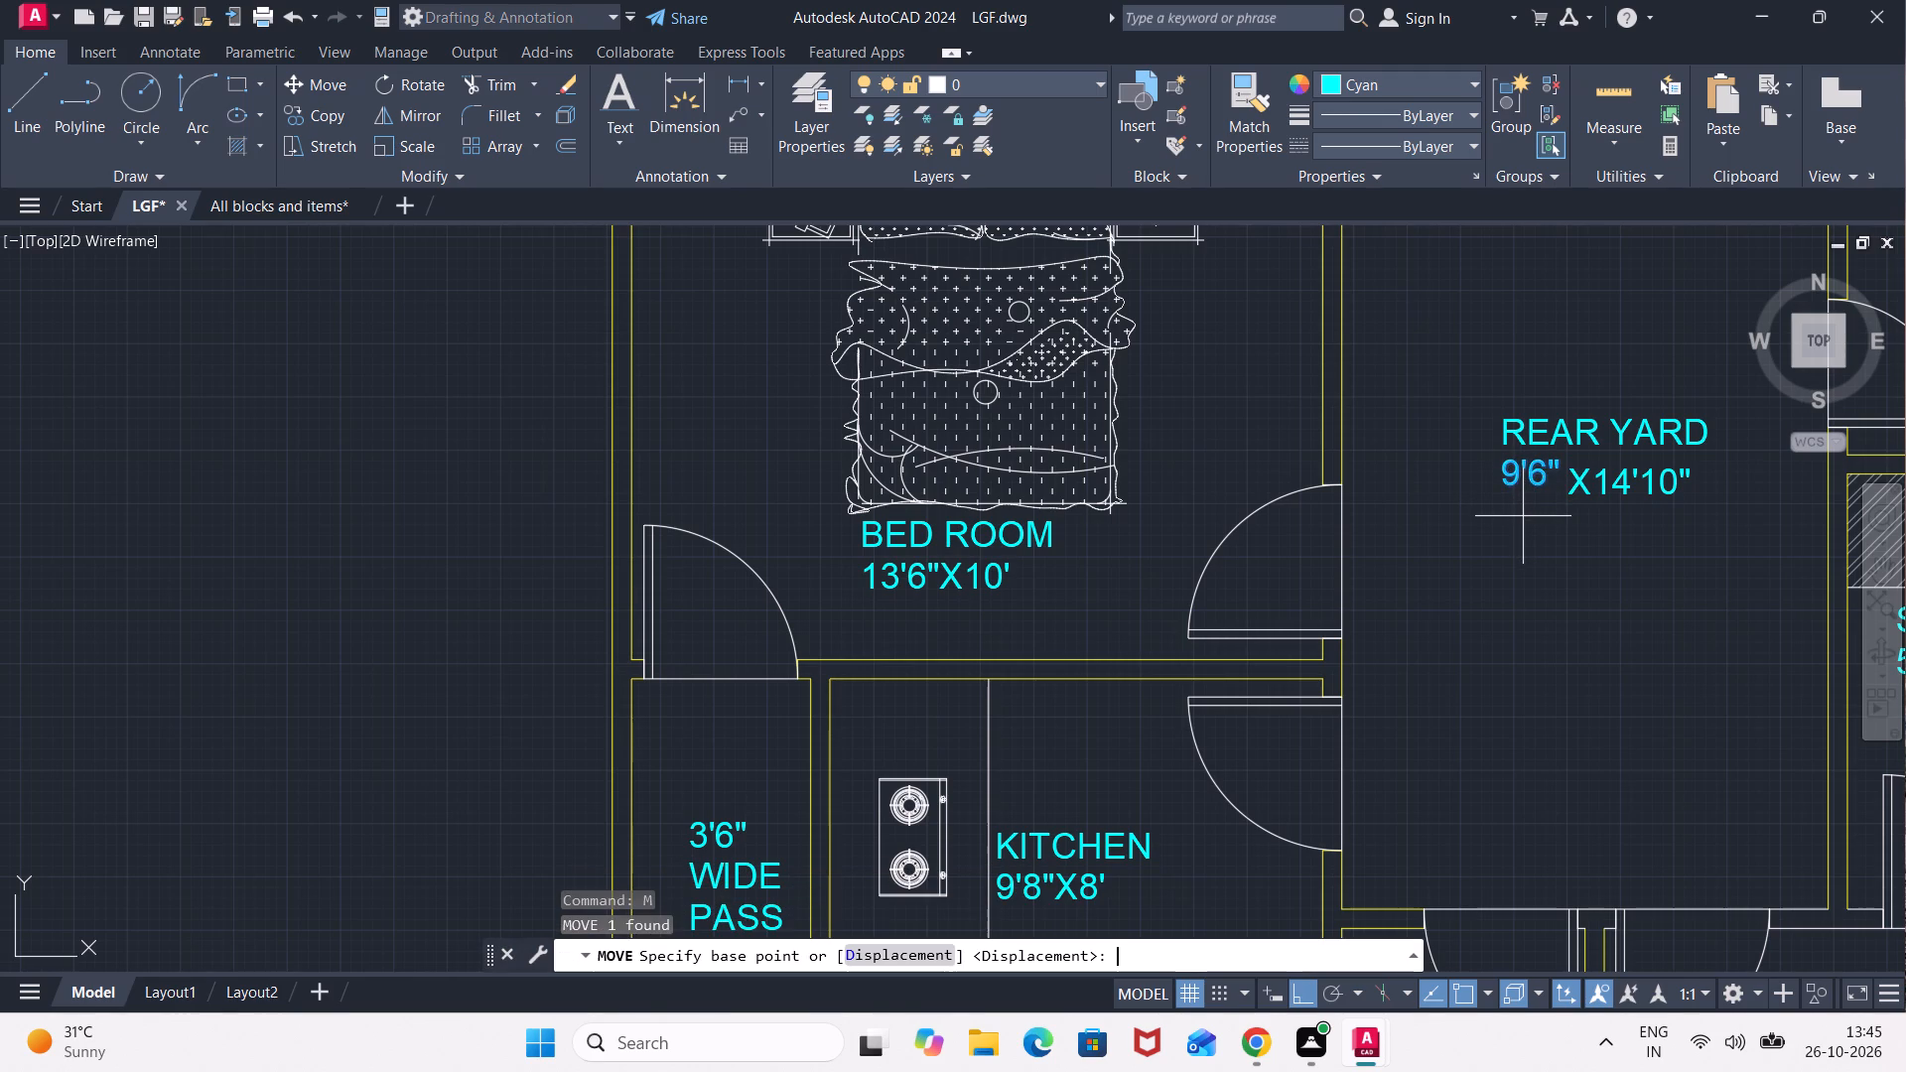
{"action": "left_click", "coordinate": [1541, 472]}
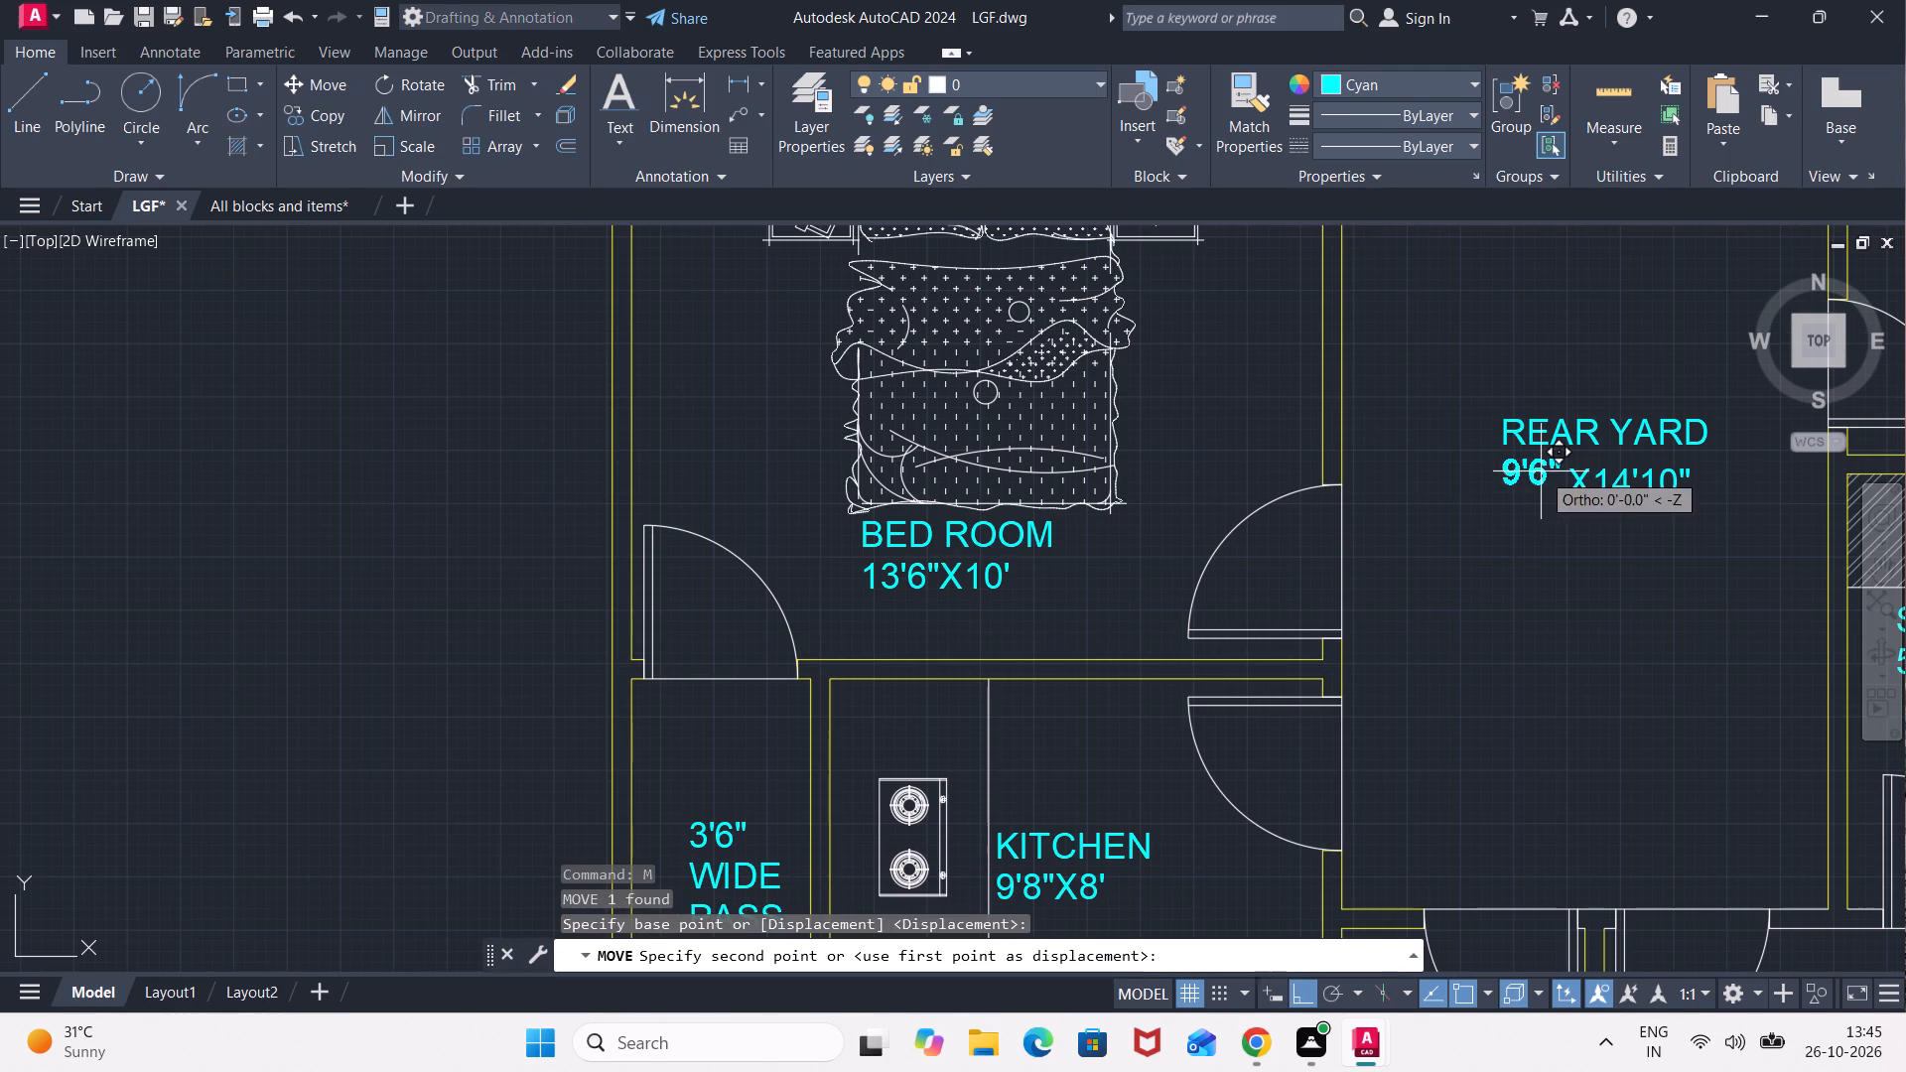
{"action": "scroll", "coordinate": [1541, 483], "scroll_direction": "up", "scroll_amount": 2}
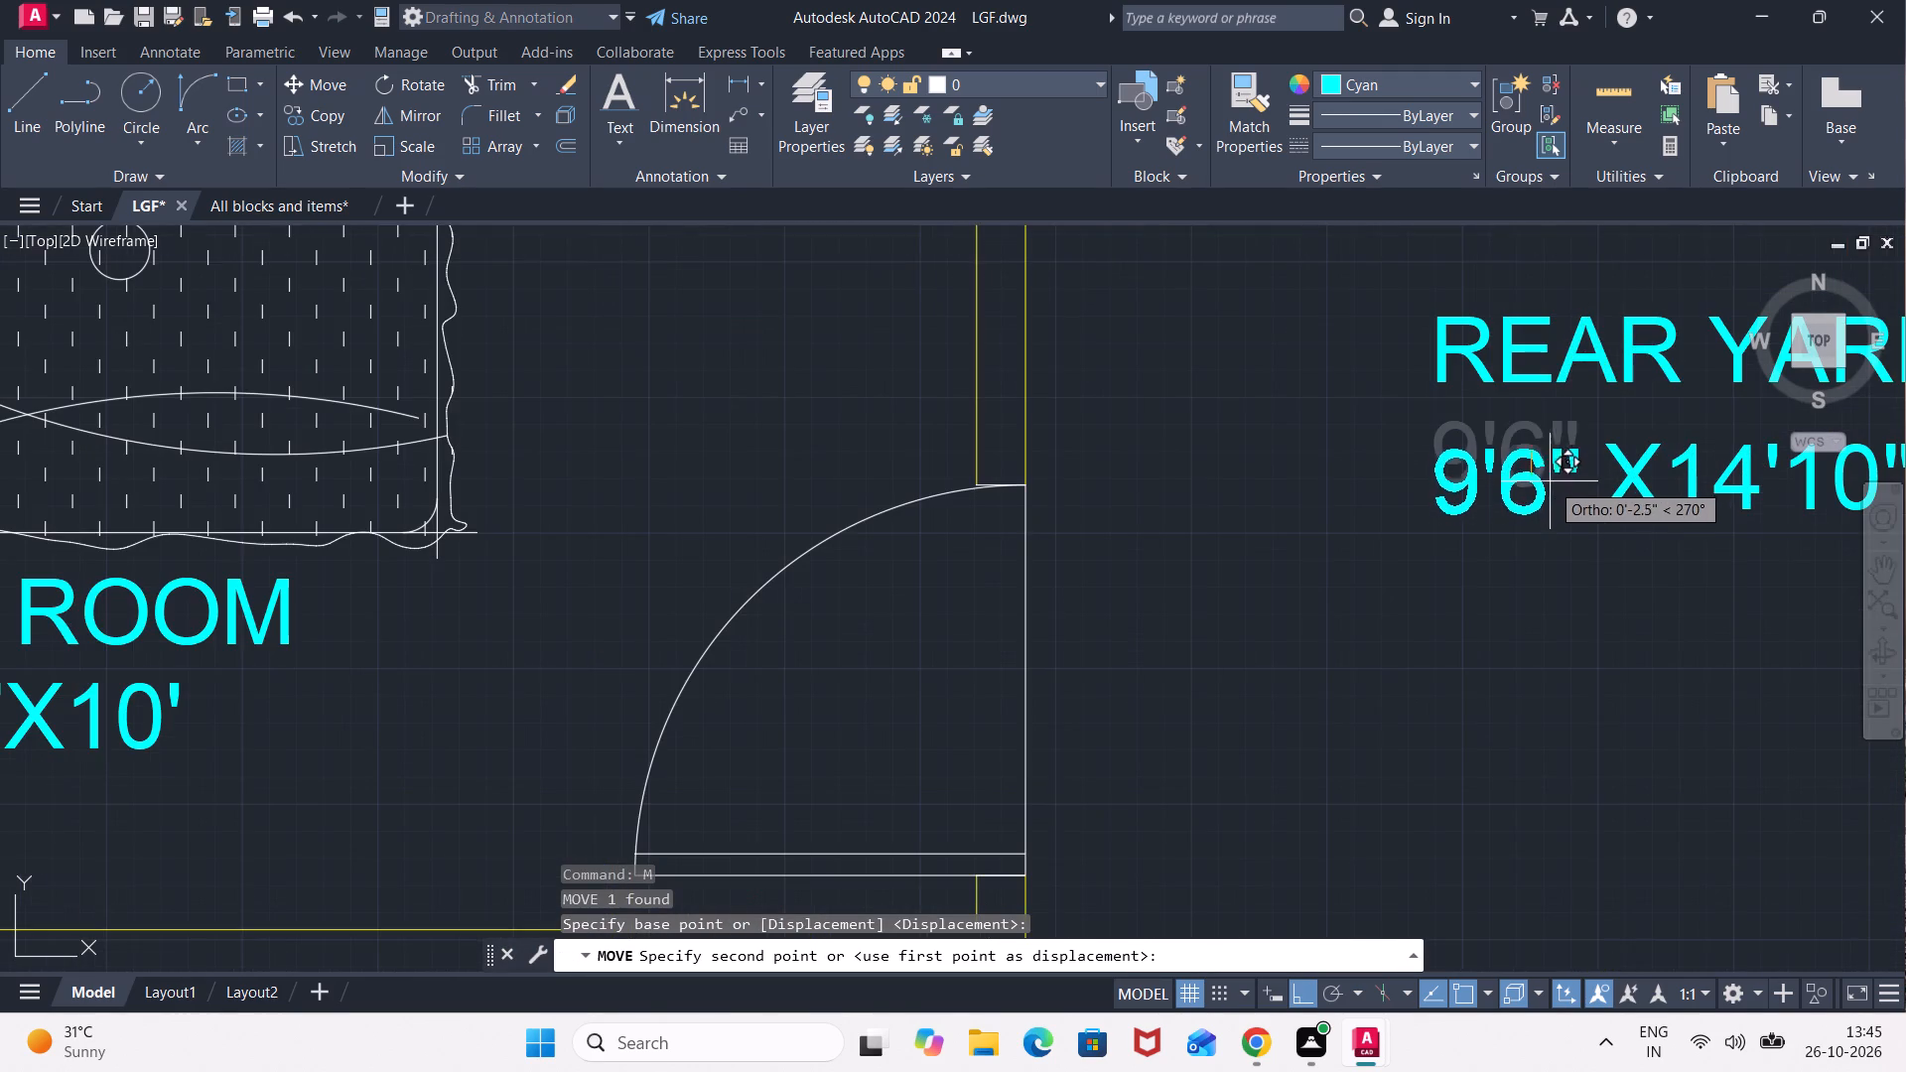
{"action": "left_click", "coordinate": [1551, 488]}
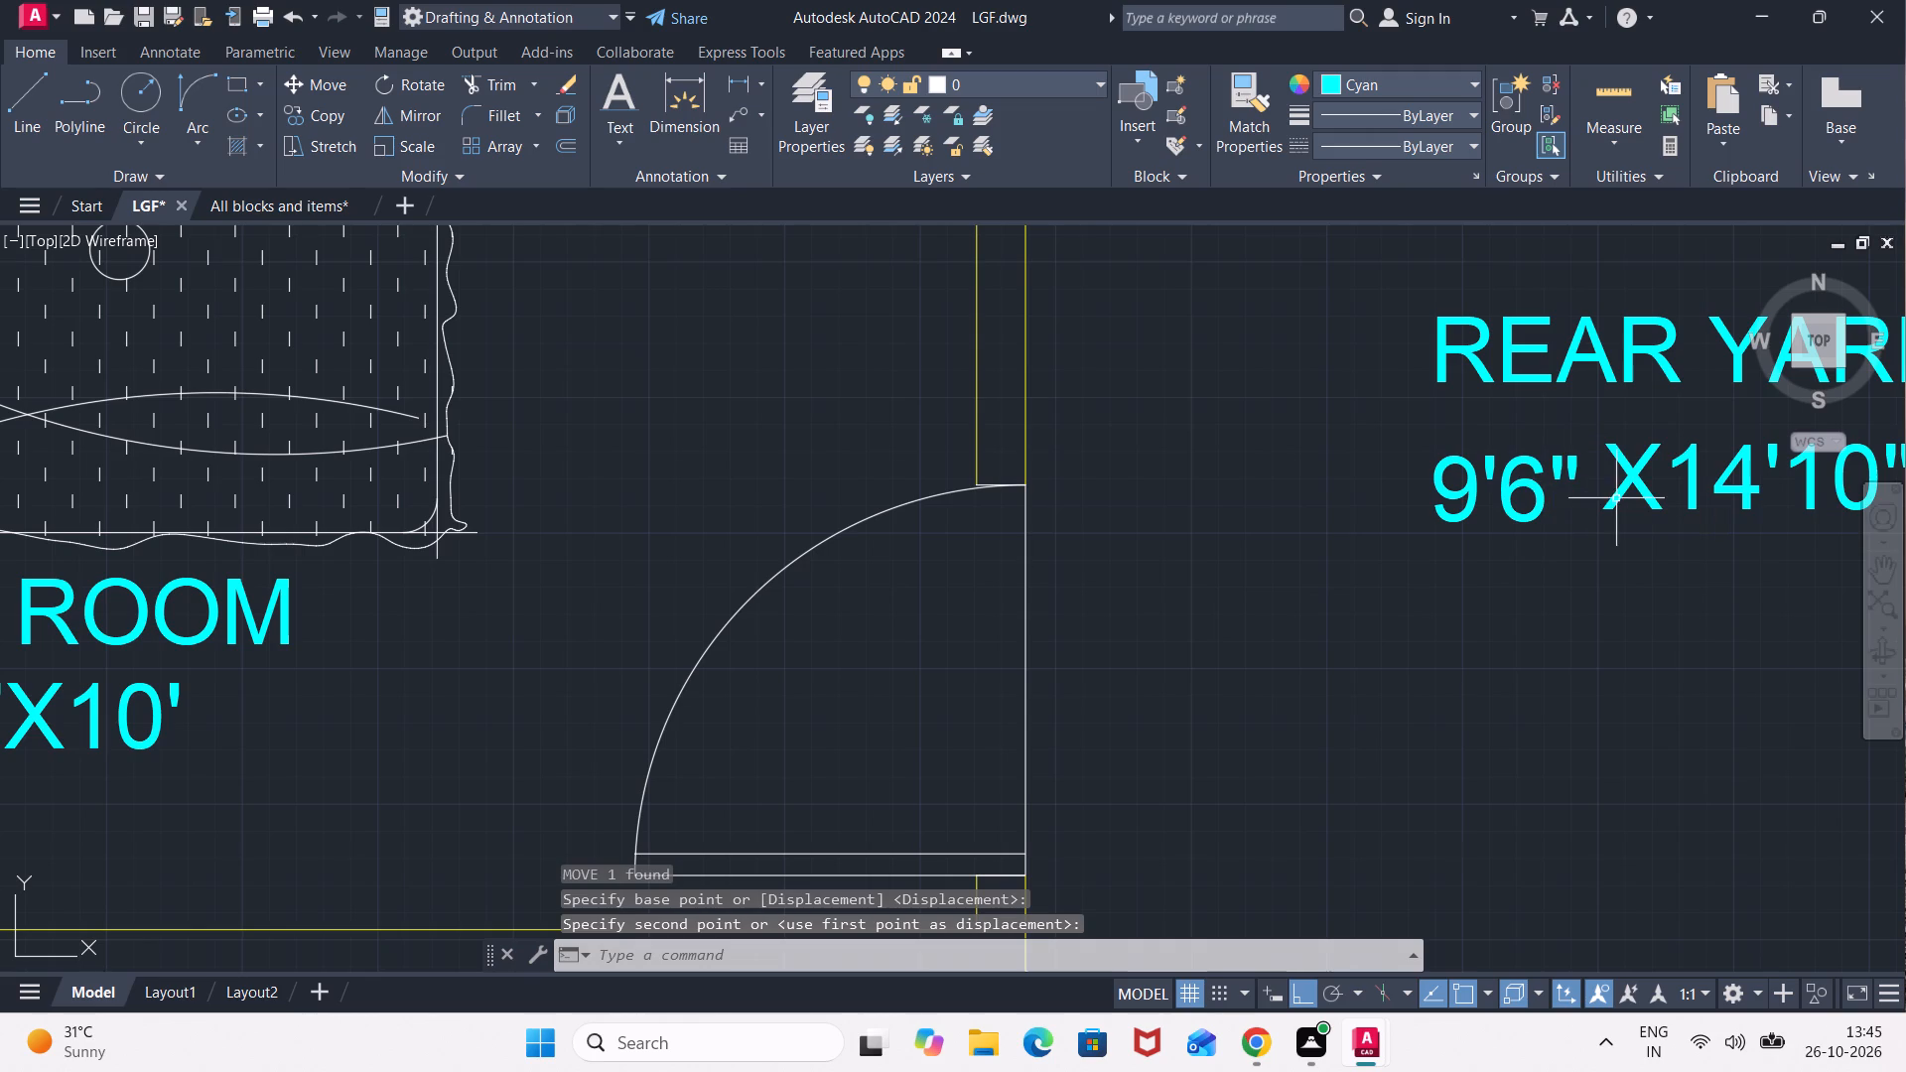
Move the 9'6" text about 1" back up so it lines up with the X14'10" text.
{"action": "left_click", "coordinate": [1539, 503]}
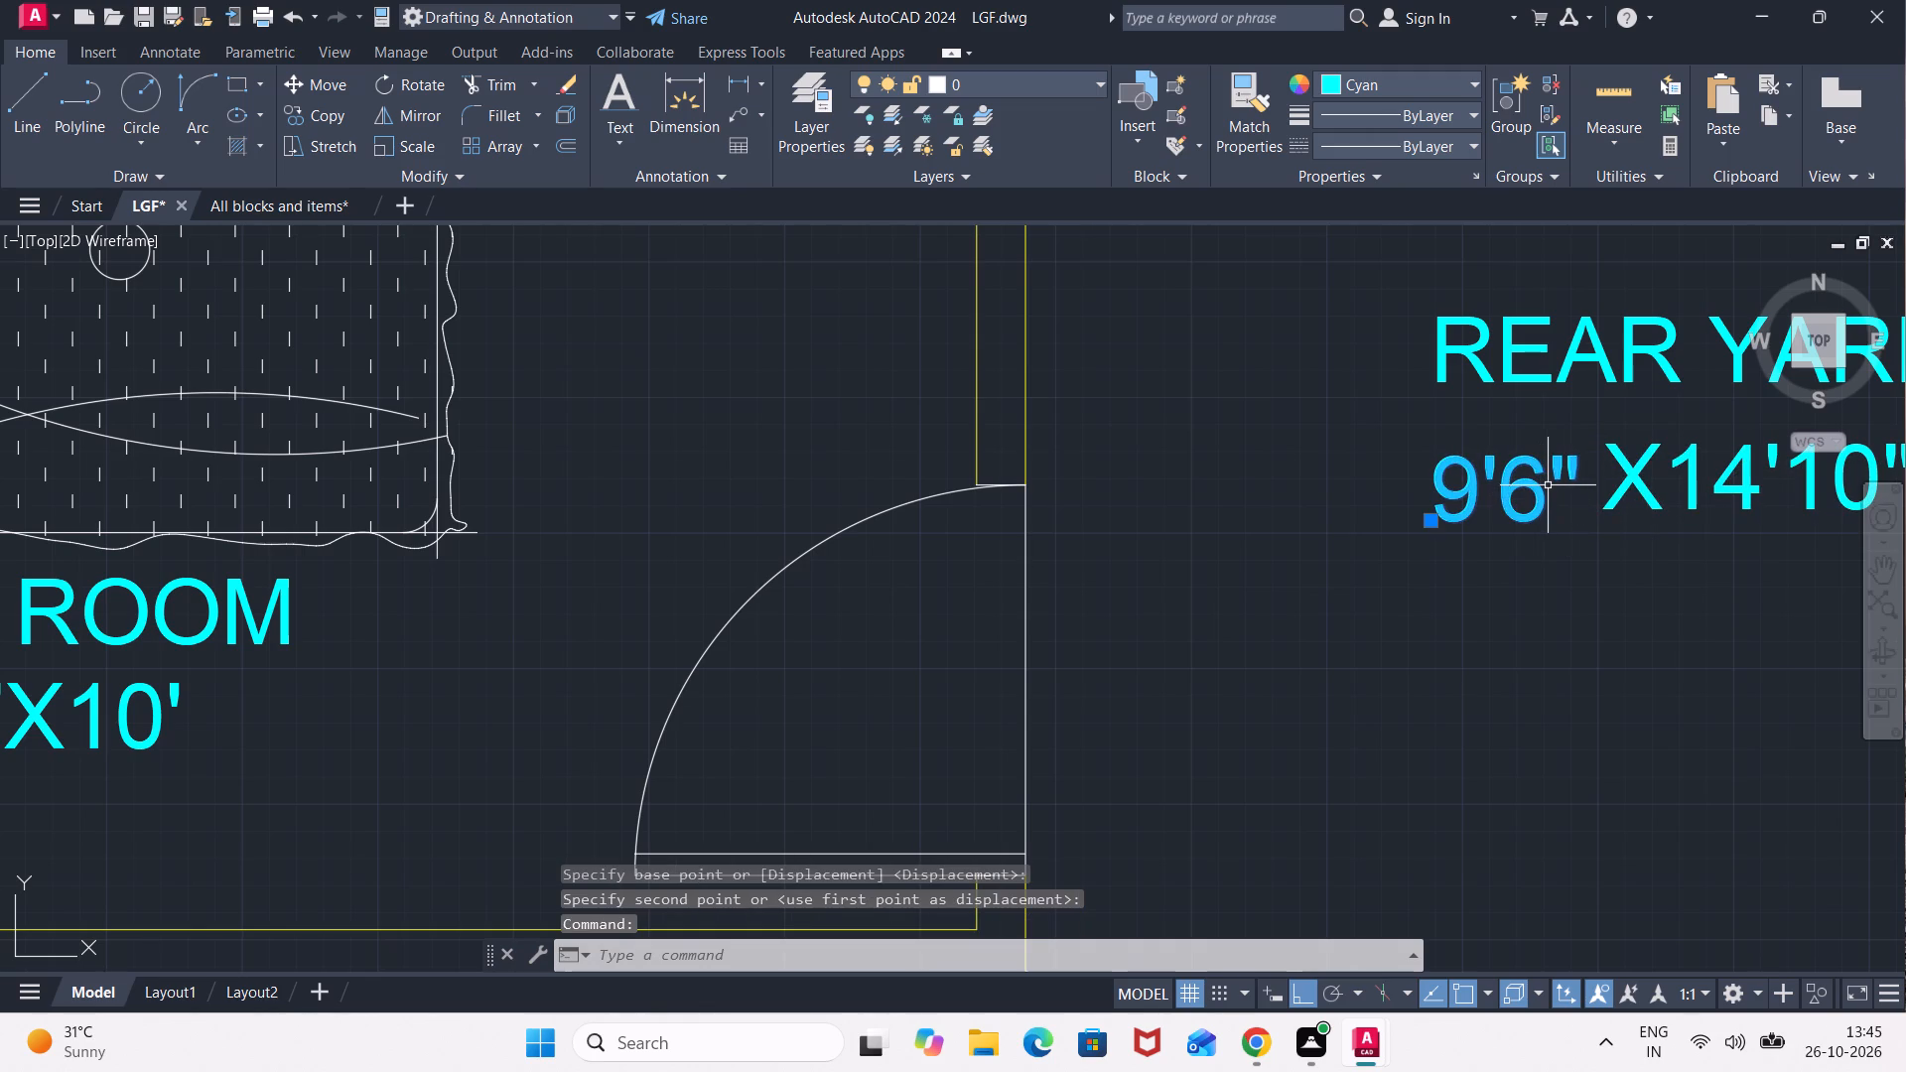
{"action": "key", "text": "m"}
{"action": "key", "text": "Return"}
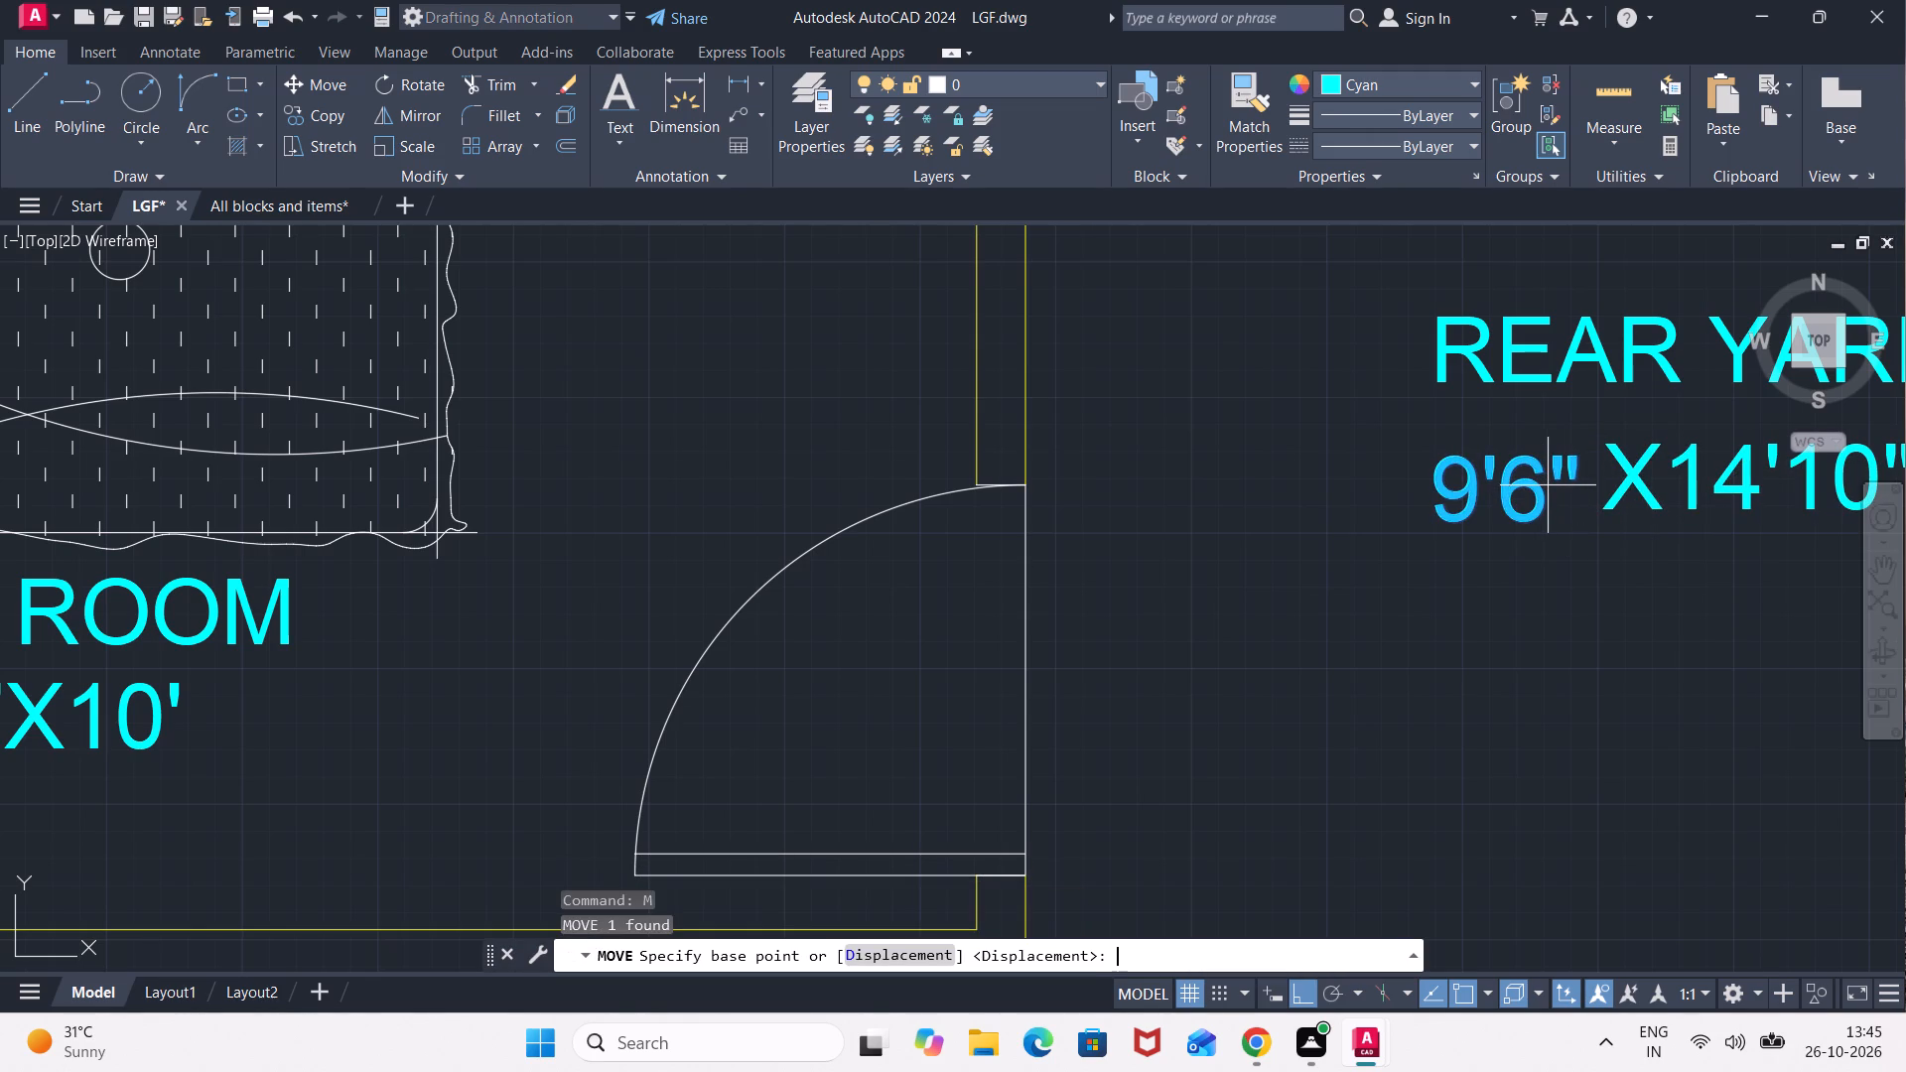
{"action": "scroll", "coordinate": [1551, 511], "scroll_direction": "up", "scroll_amount": 3}
{"action": "left_click", "coordinate": [1498, 495]}
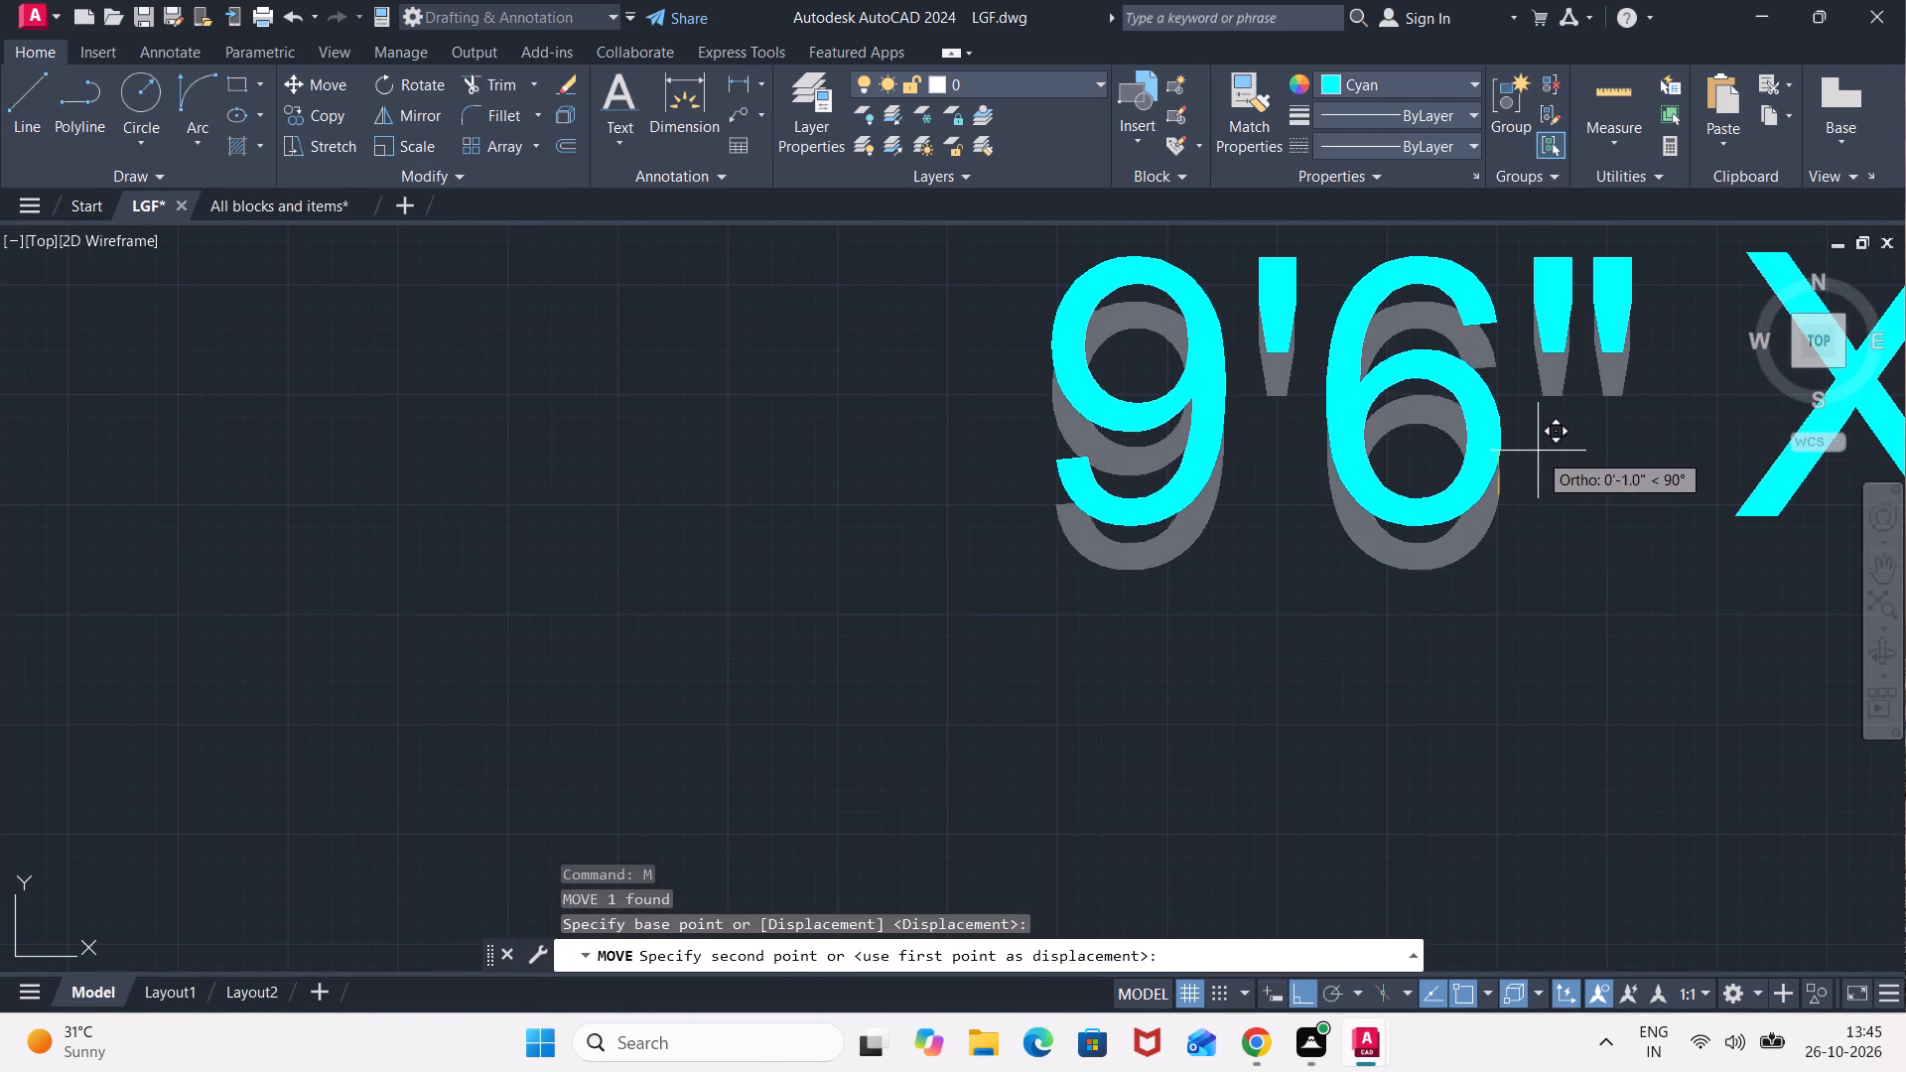
{"action": "left_click", "coordinate": [1538, 449]}
Delete the leftover yellow and cyan sample lines beside the floor plan.
{"action": "scroll", "coordinate": [1599, 502], "scroll_direction": "down", "scroll_amount": 3}
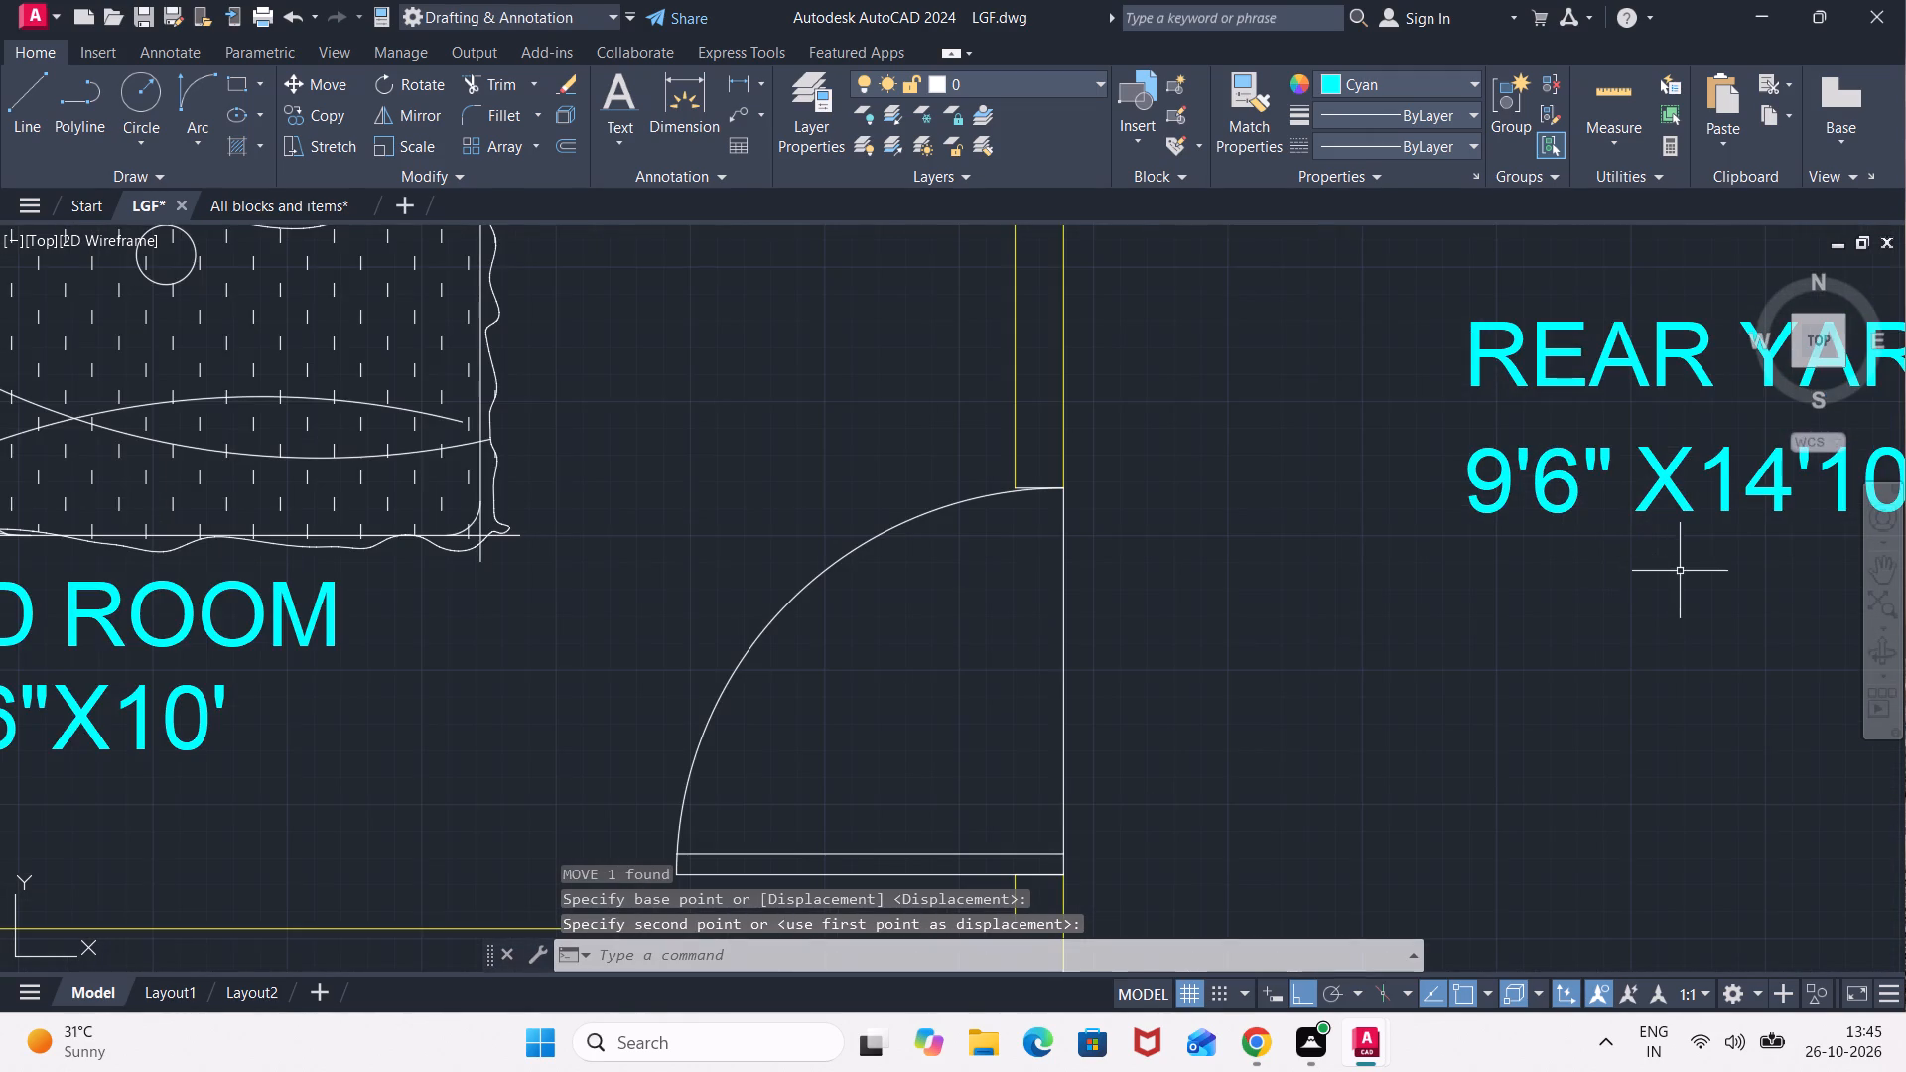
{"action": "scroll", "coordinate": [1683, 573], "scroll_direction": "down", "scroll_amount": 4}
{"action": "middle_click_drag", "start_coordinate": [1685, 599], "coordinate": [1304, 500]}
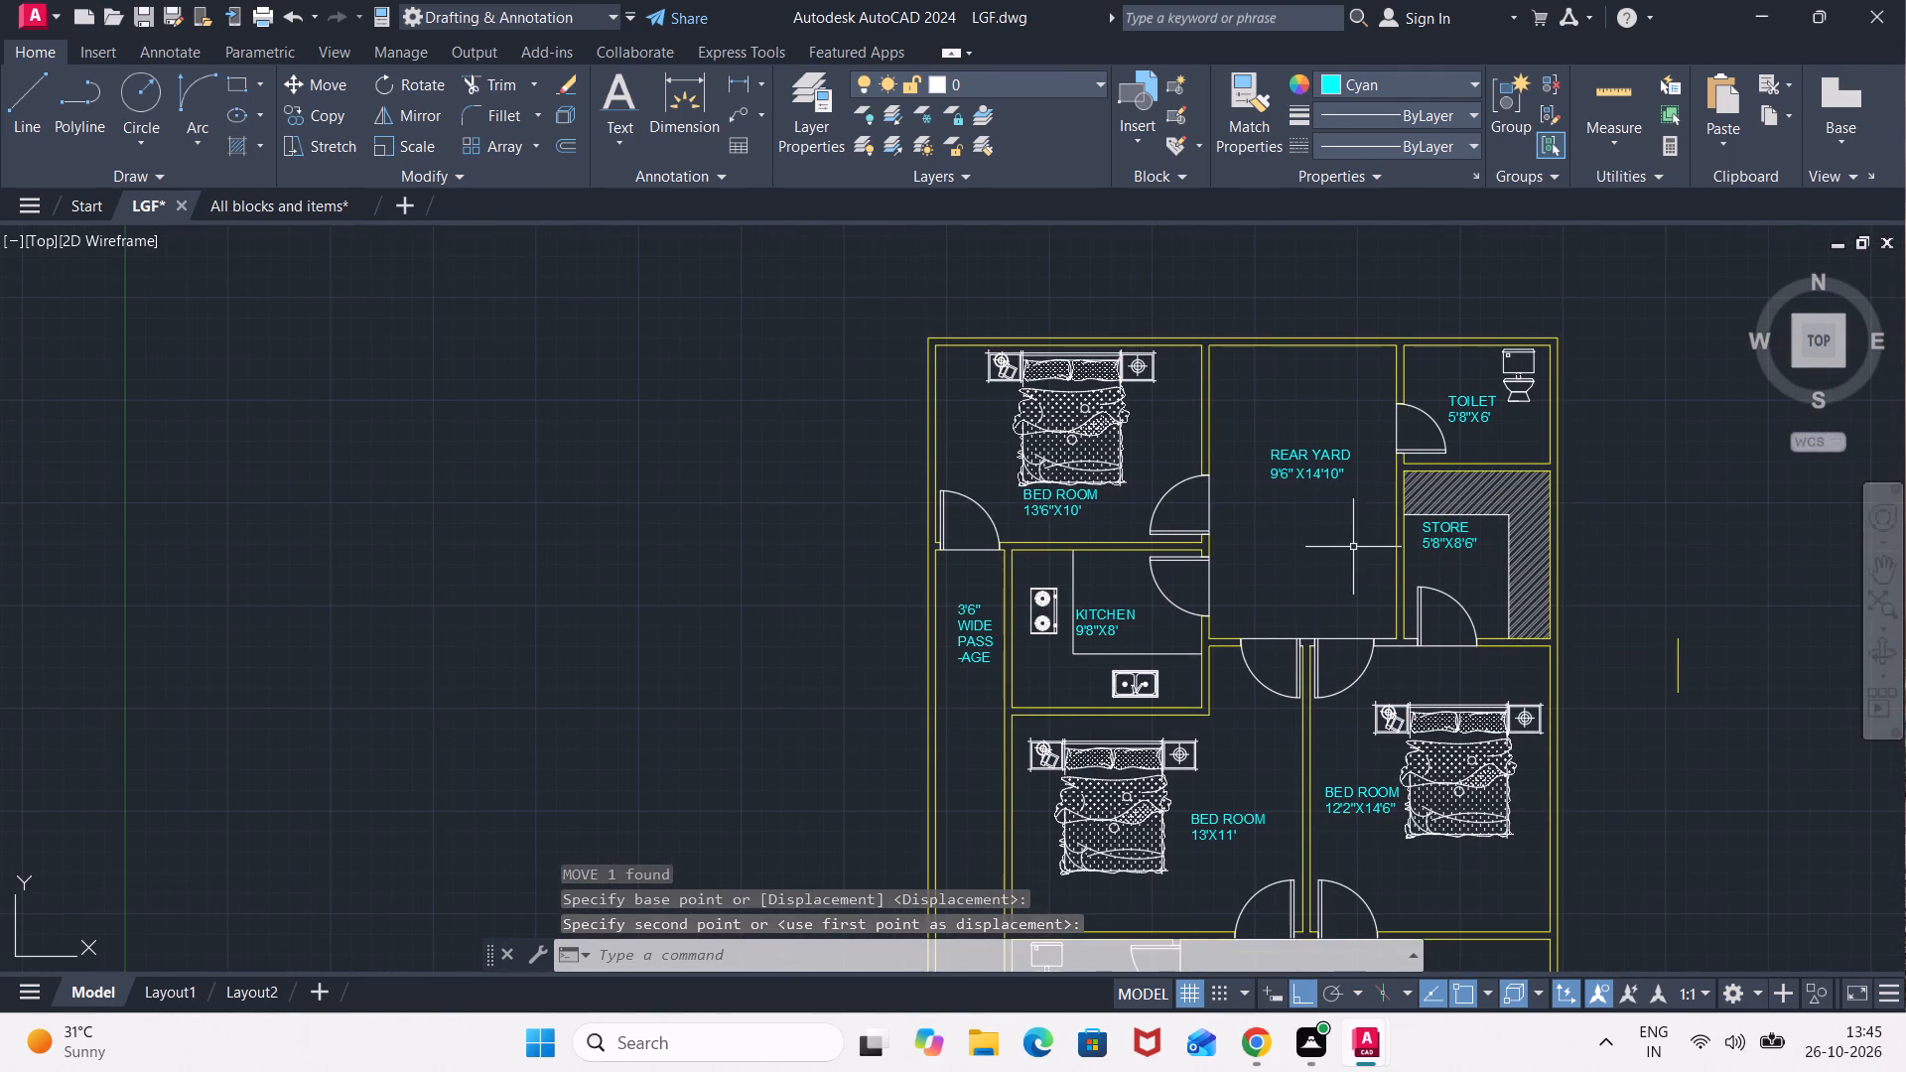
{"action": "left_click", "coordinate": [1700, 641]}
{"action": "left_click", "coordinate": [1662, 677]}
{"action": "middle_click_drag", "start_coordinate": [1733, 703], "coordinate": [1346, 522]}
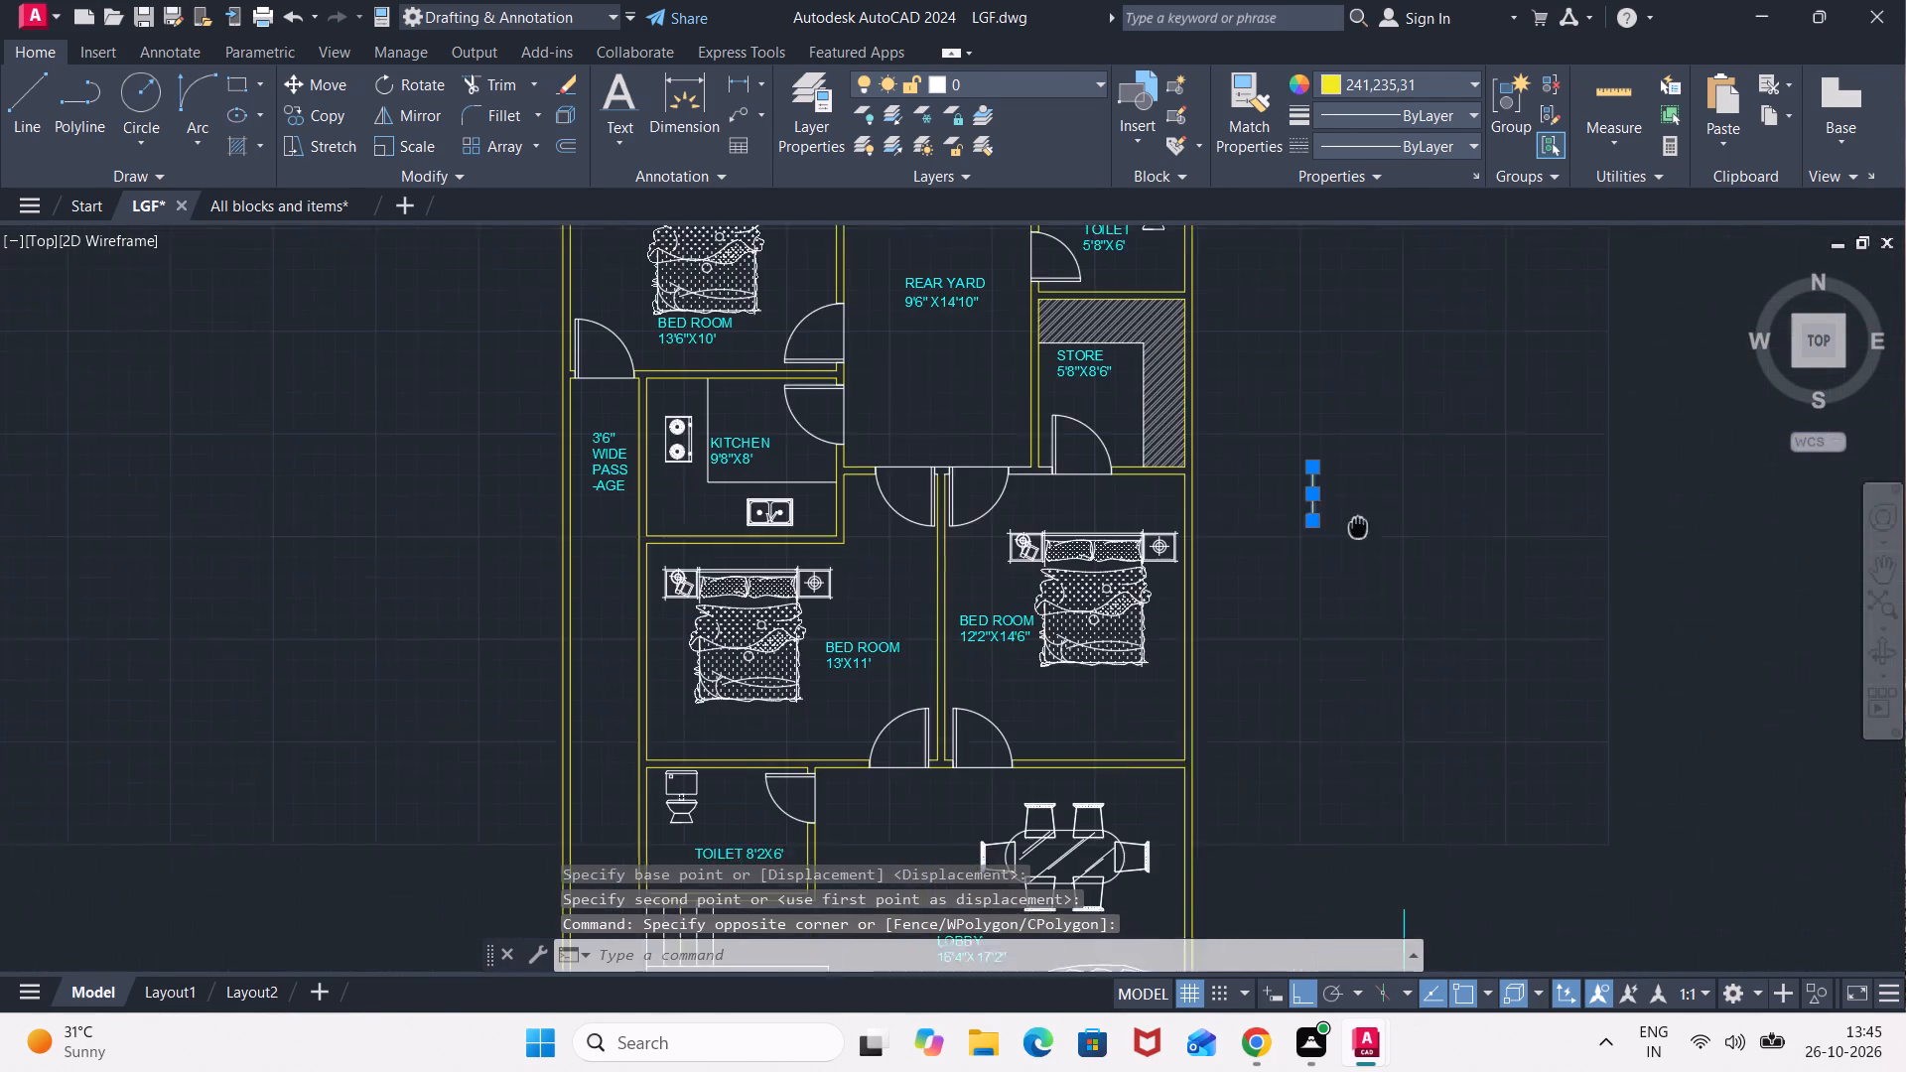
{"action": "middle_click_drag", "start_coordinate": [1346, 522], "coordinate": [1344, 520]}
{"action": "scroll", "coordinate": [1516, 619], "scroll_direction": "down", "scroll_amount": 2}
{"action": "middle_click_drag", "start_coordinate": [1527, 660], "coordinate": [1483, 534]}
{"action": "left_click", "coordinate": [1445, 610]}
{"action": "left_click", "coordinate": [1404, 661]}
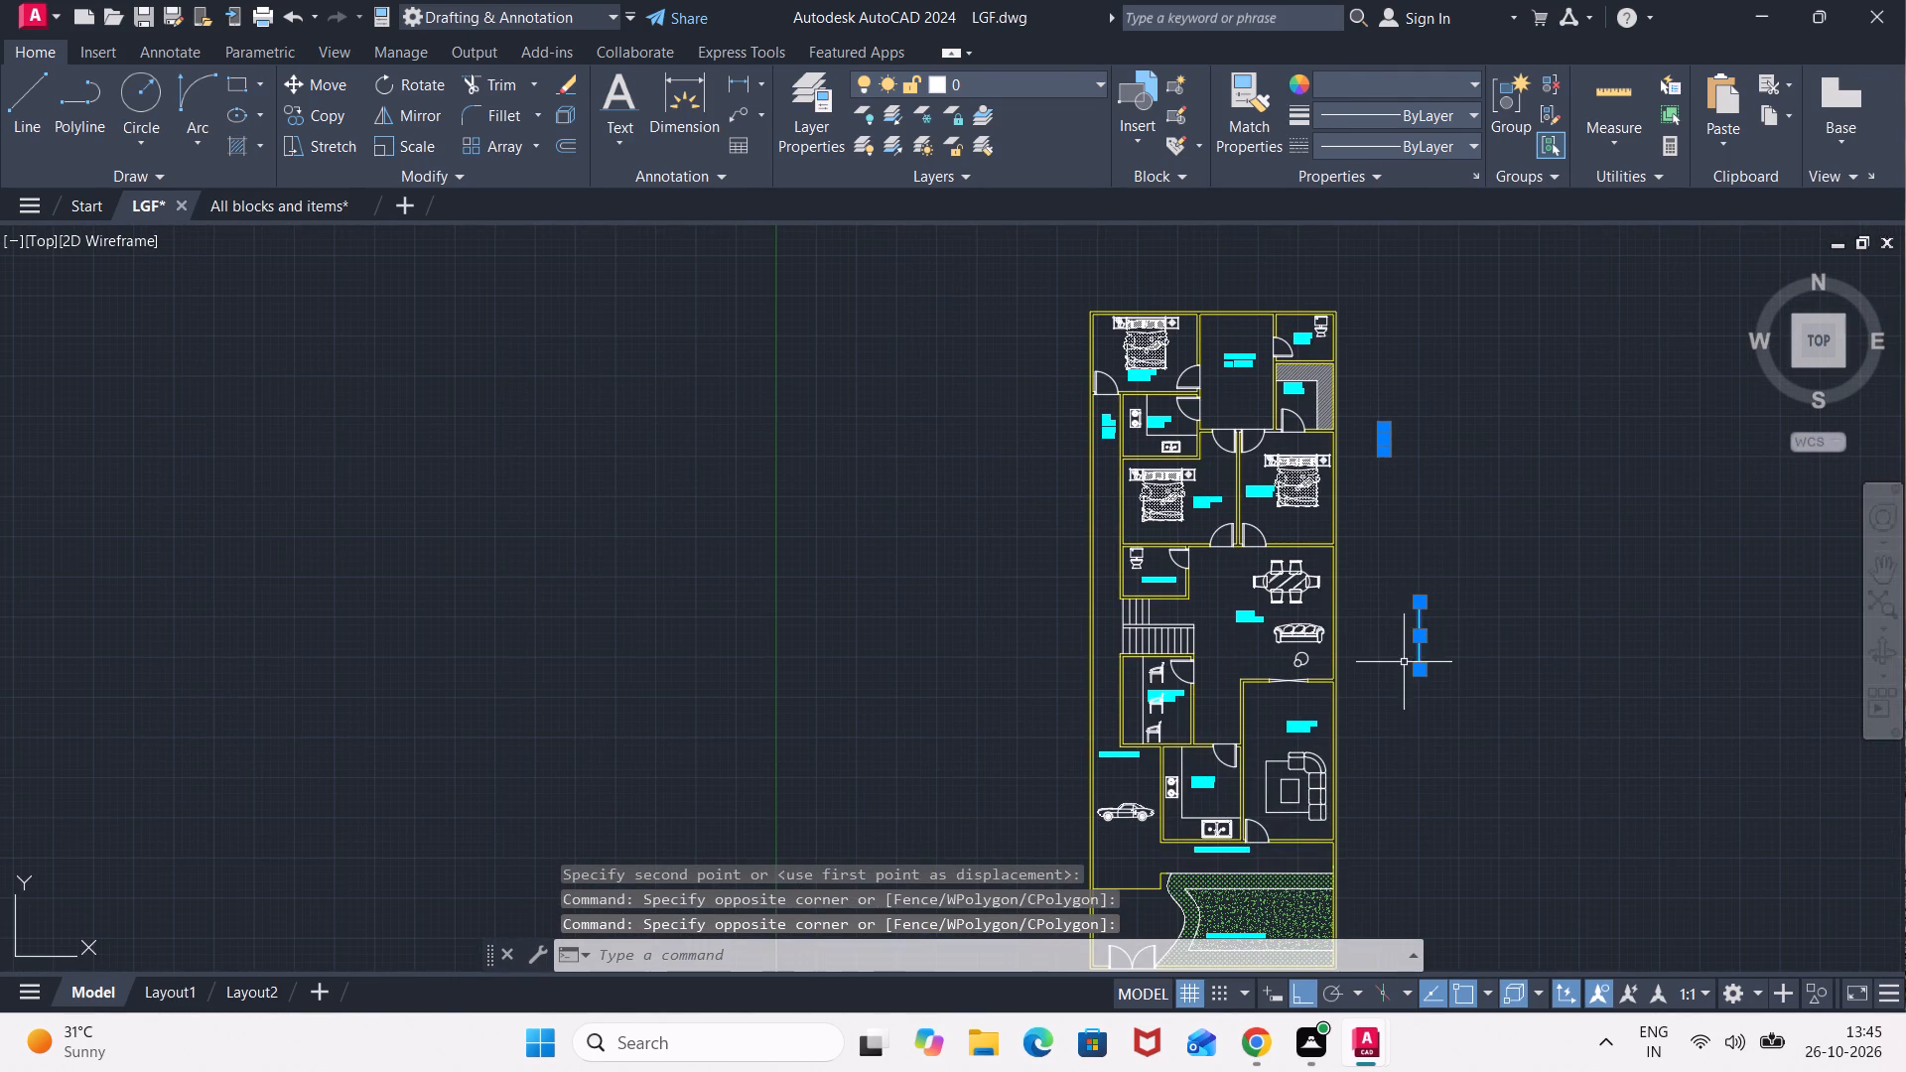
{"action": "key", "text": "Delete"}
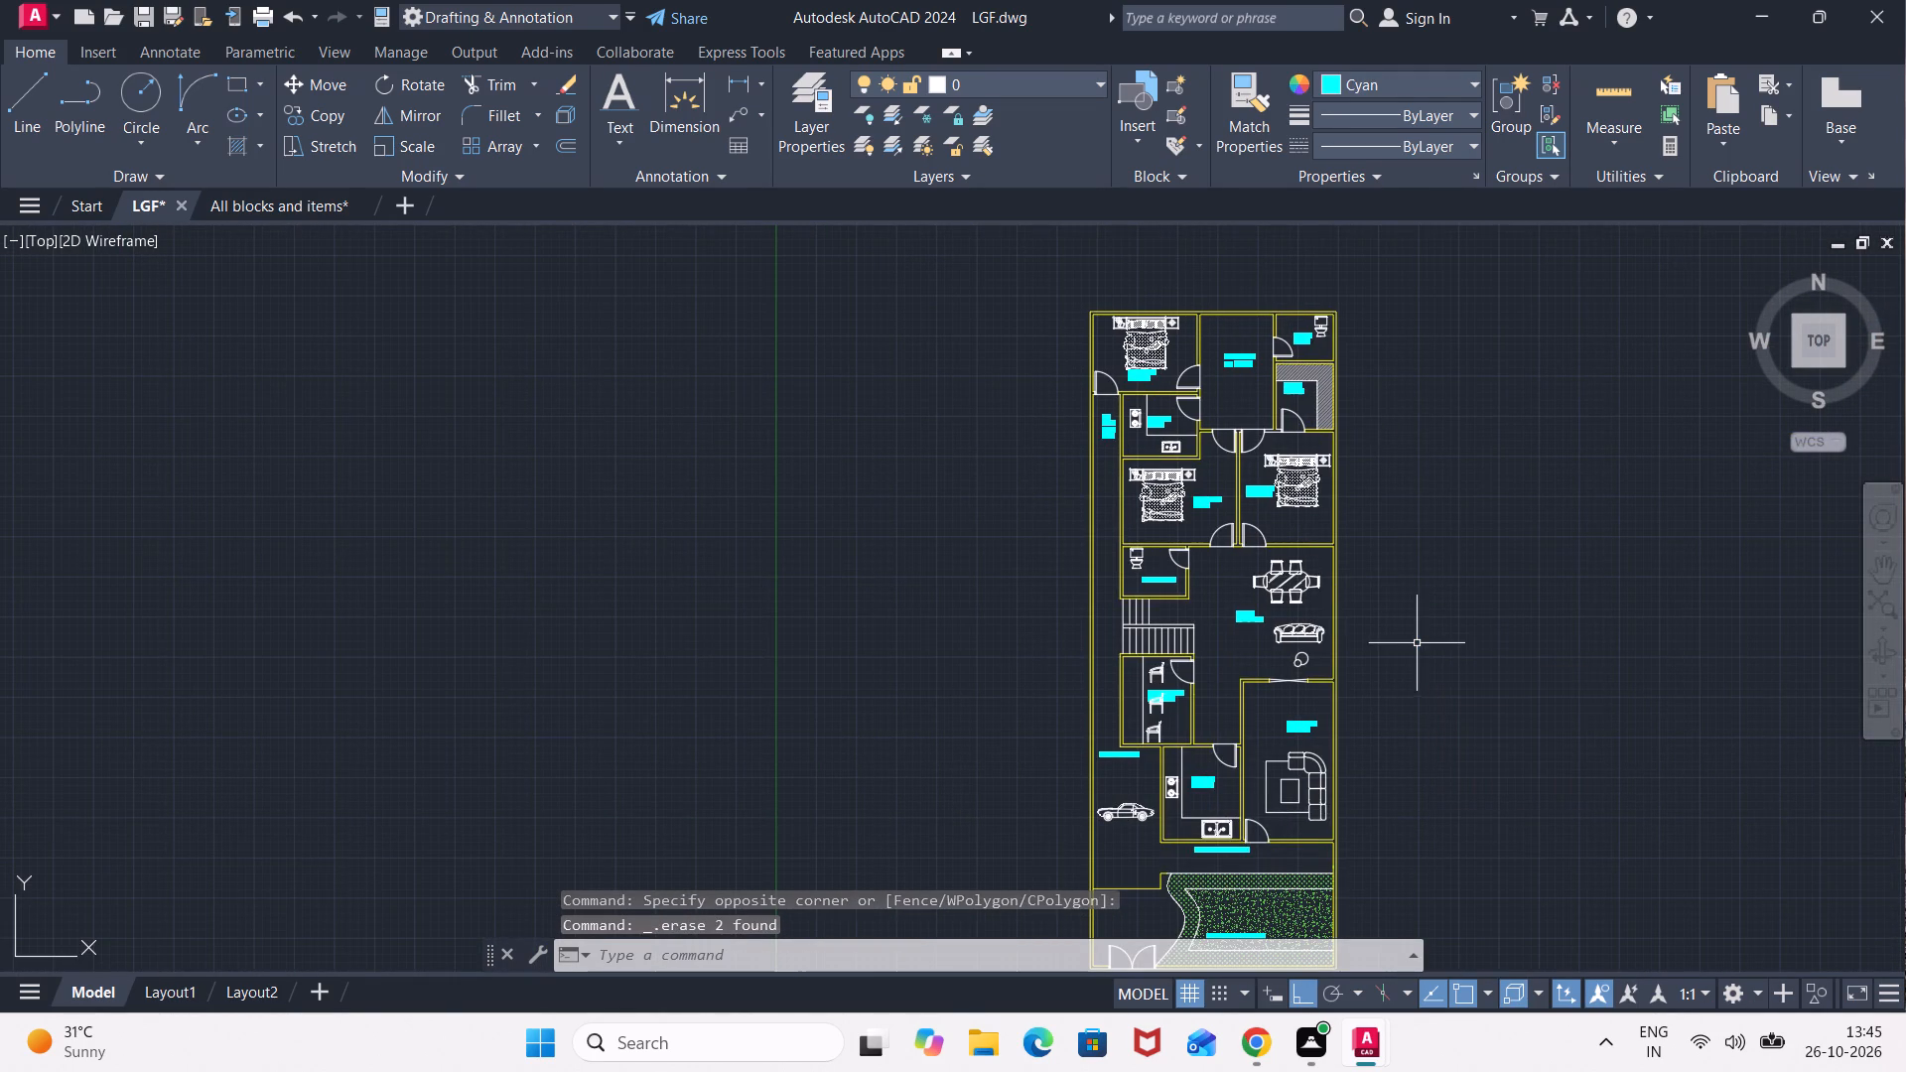
Set the current colour to orange 242,103,34 and draw a short vertical sample line beside the LOBBY, outside the plan.
{"action": "scroll", "coordinate": [1413, 624], "scroll_direction": "up", "scroll_amount": 3}
{"action": "scroll", "coordinate": [1165, 594], "scroll_direction": "down", "scroll_amount": 1}
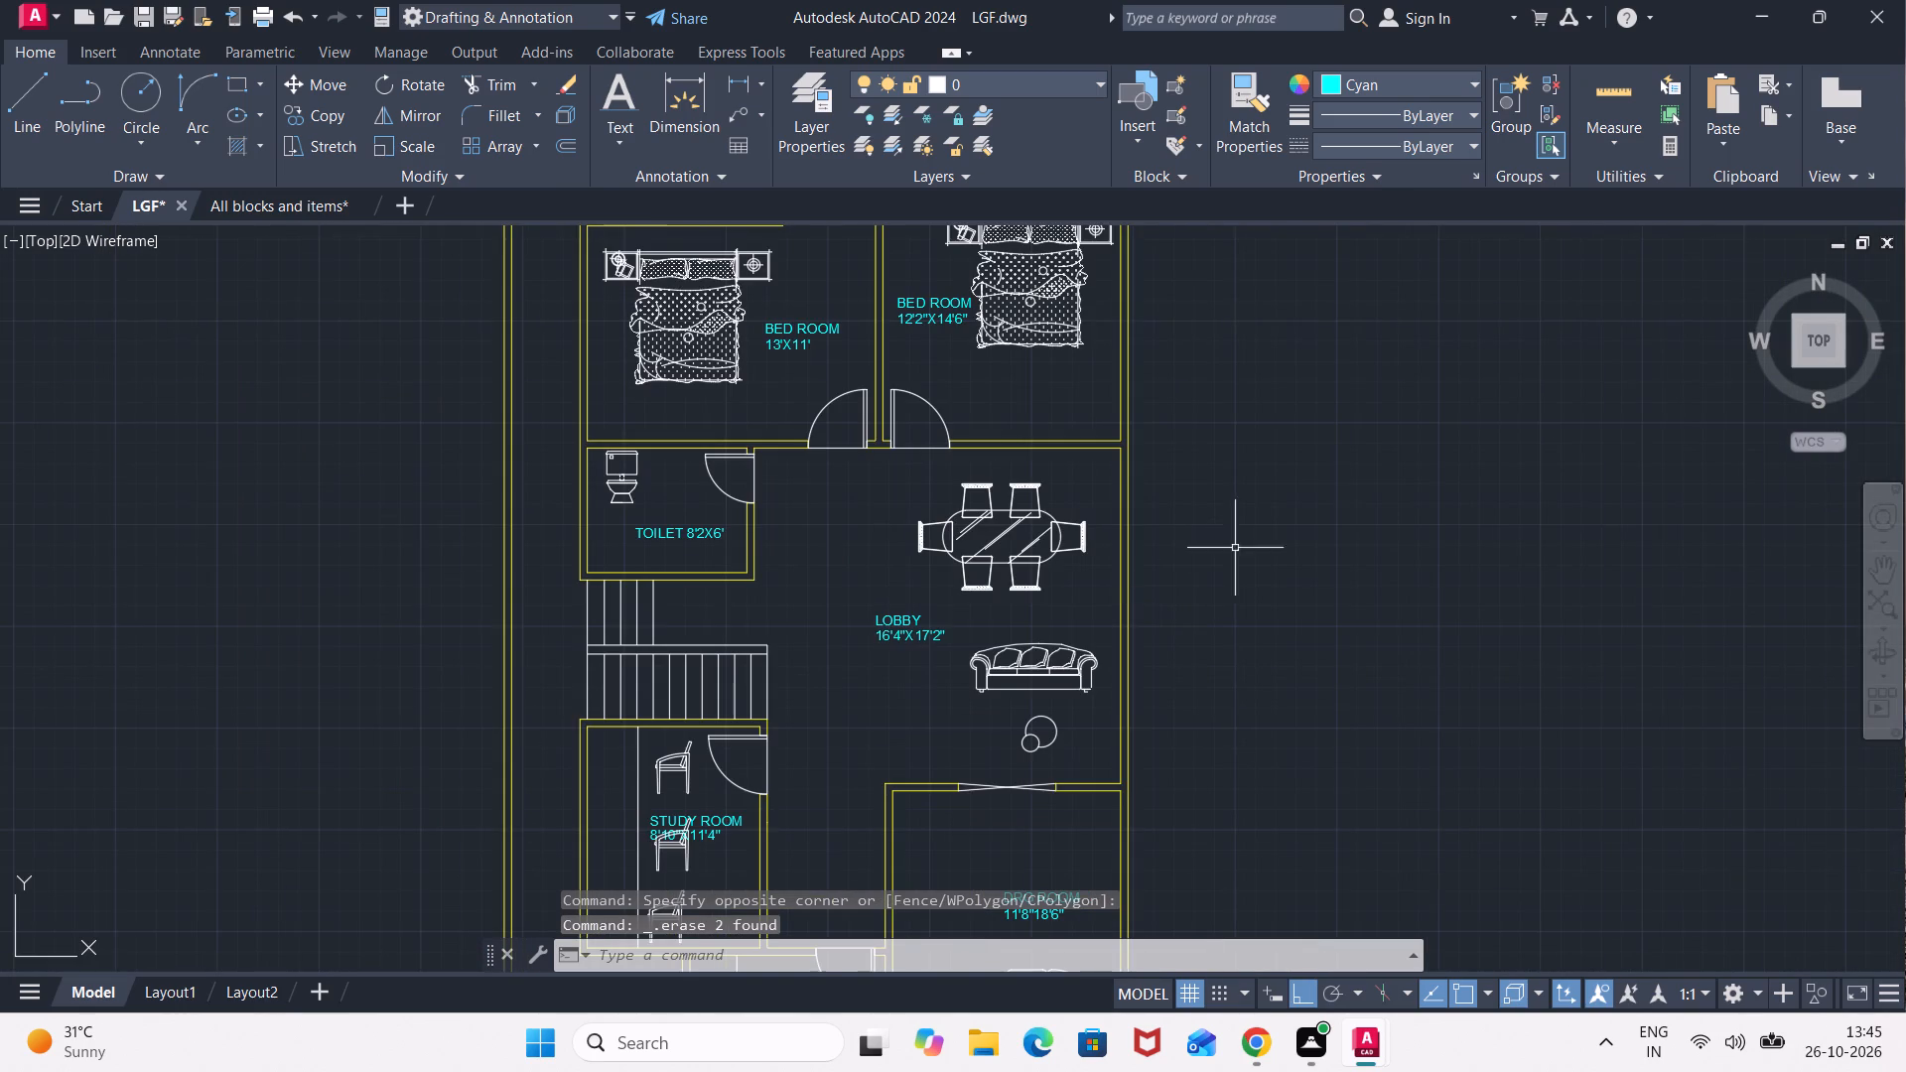
{"action": "left_click", "coordinate": [1333, 83]}
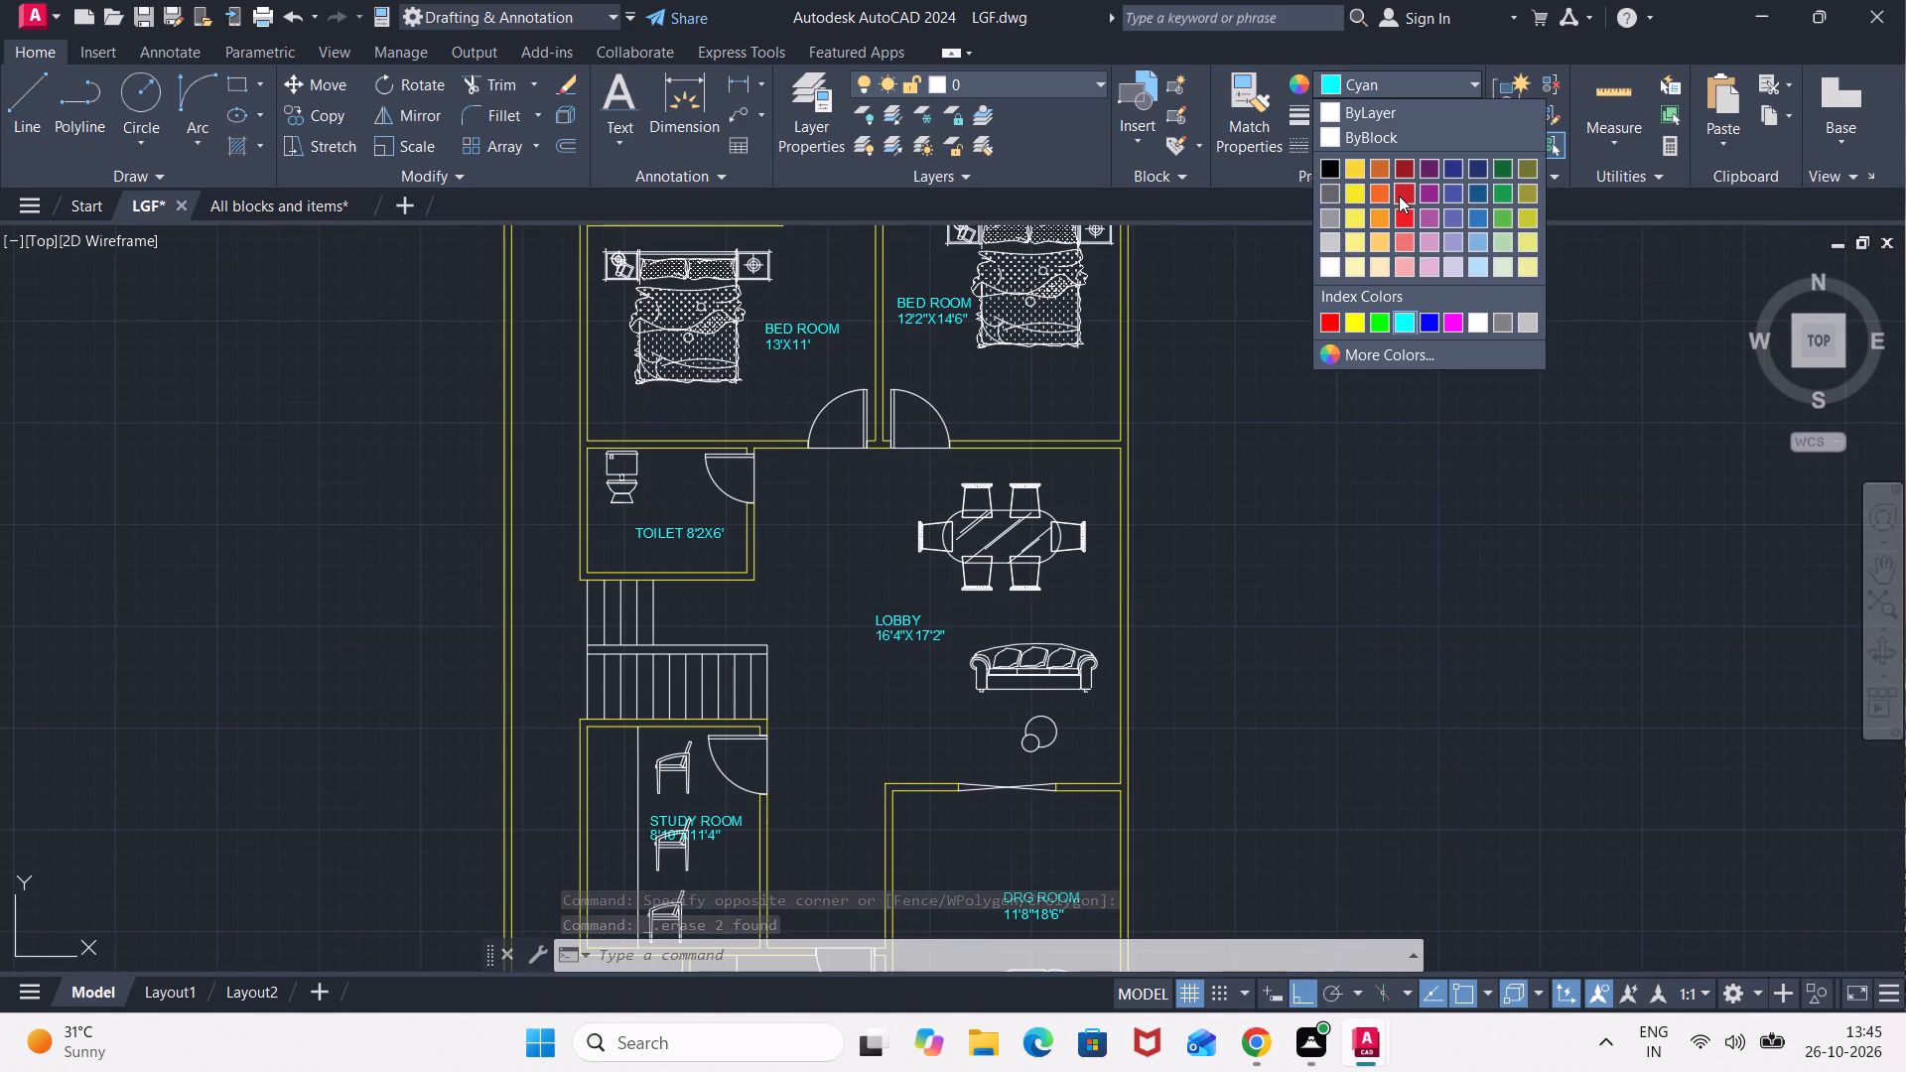
{"action": "left_click", "coordinate": [1379, 189]}
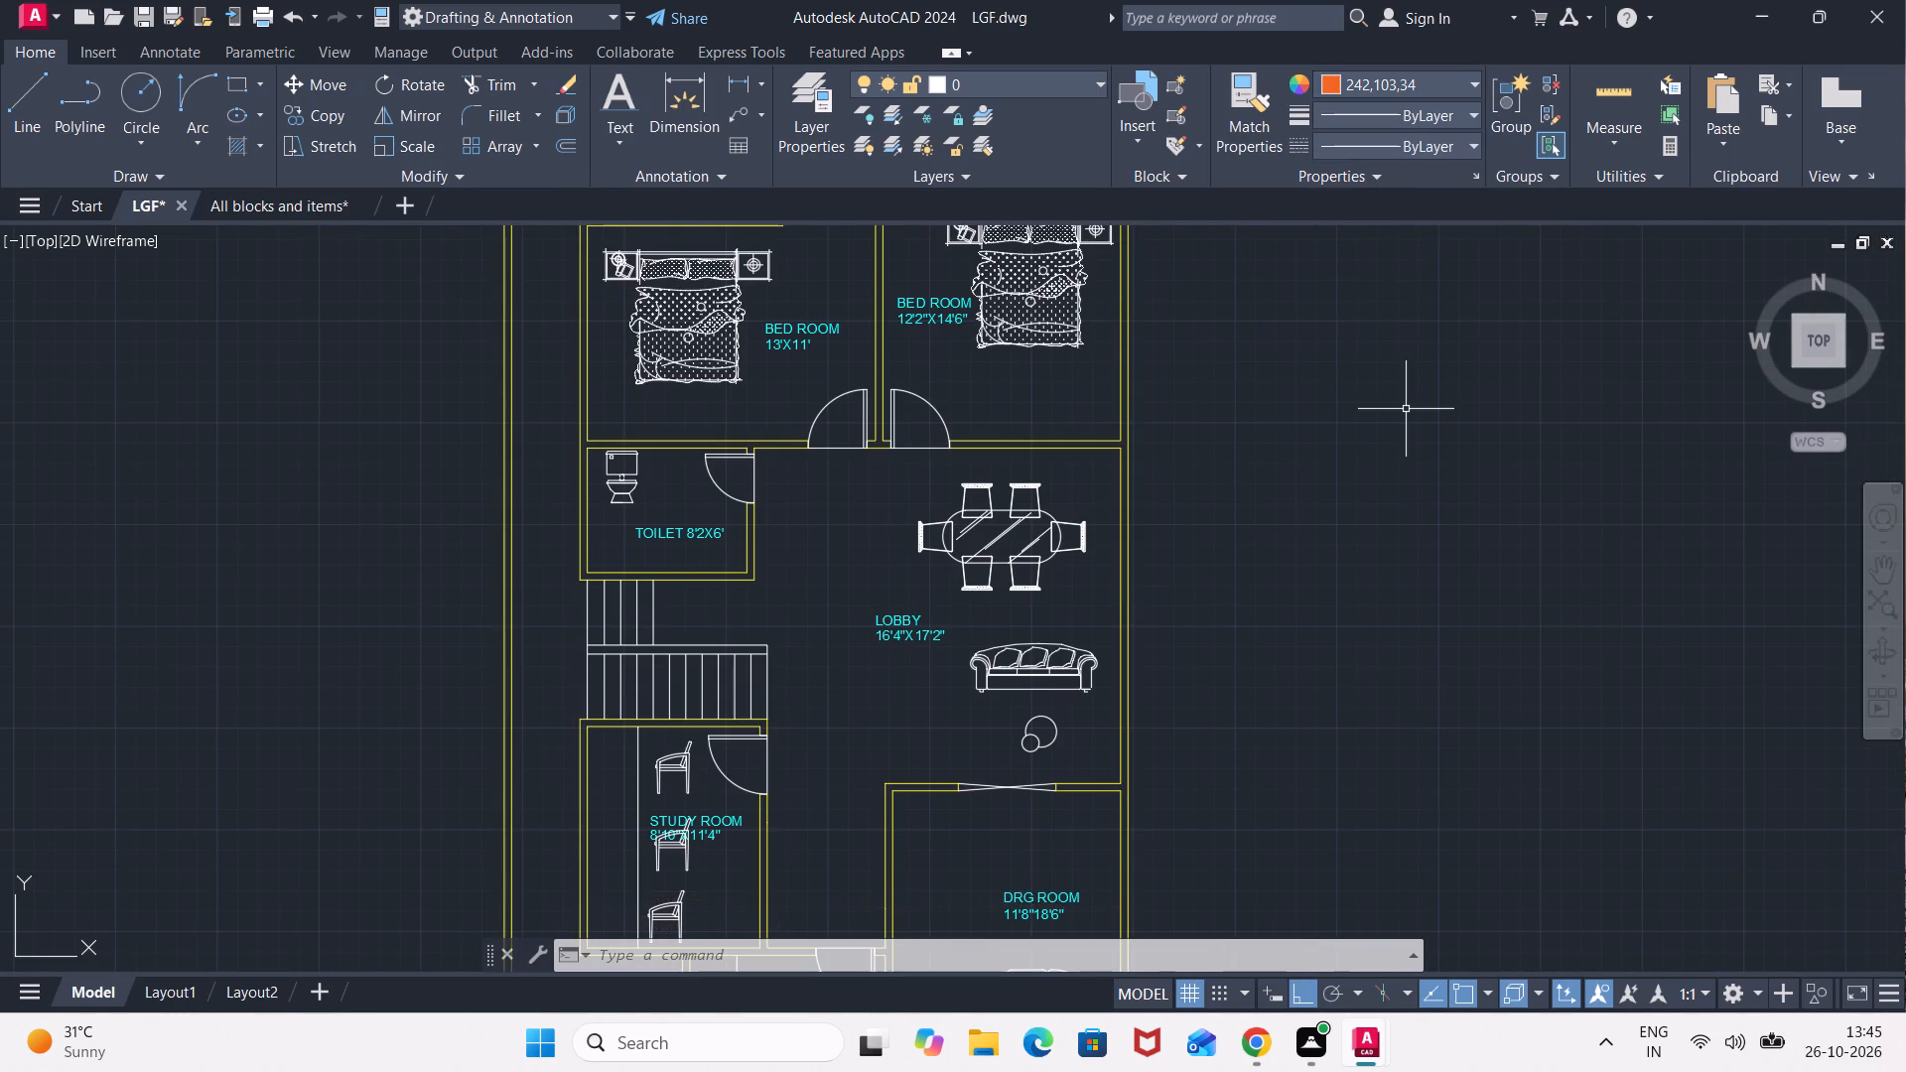
{"action": "key", "text": "l"}
{"action": "key", "text": "Return"}
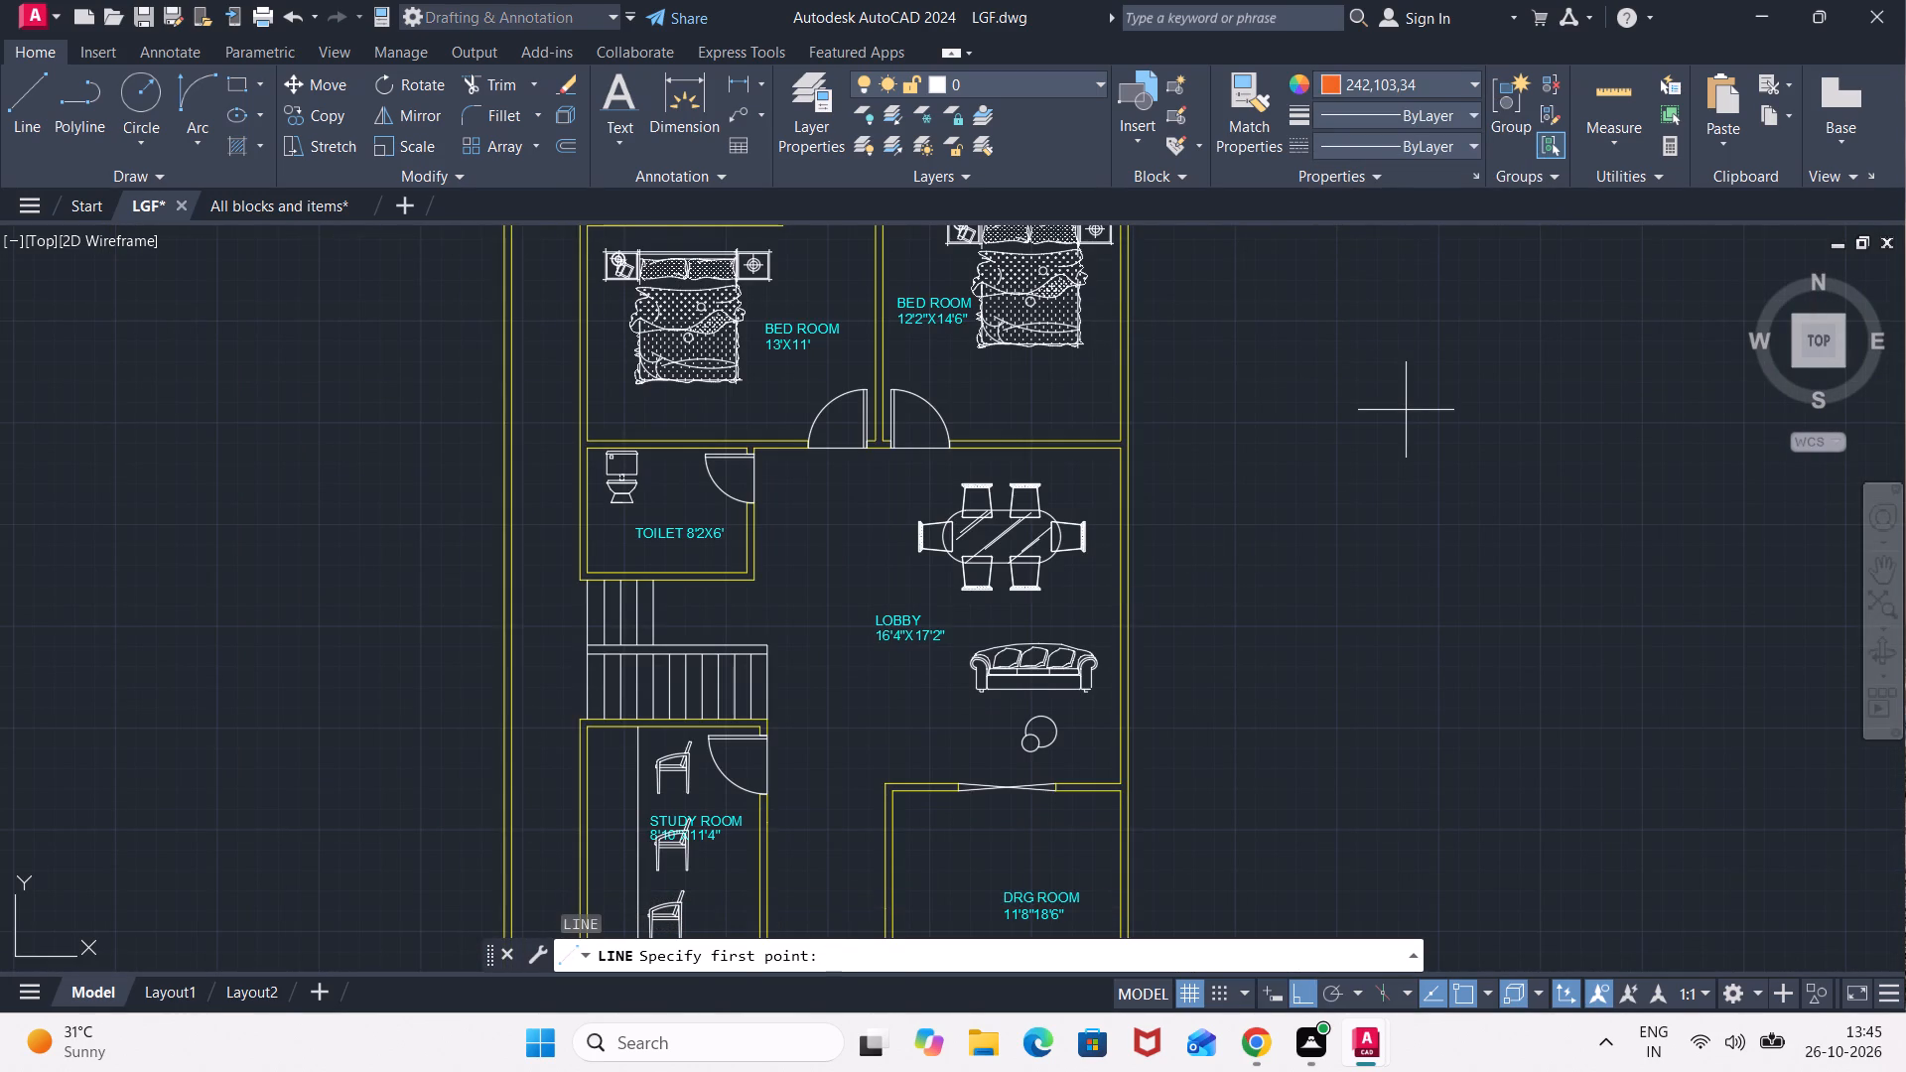
{"action": "left_click", "coordinate": [1405, 409]}
{"action": "left_click", "coordinate": [1341, 529]}
{"action": "key", "text": "Escape"}
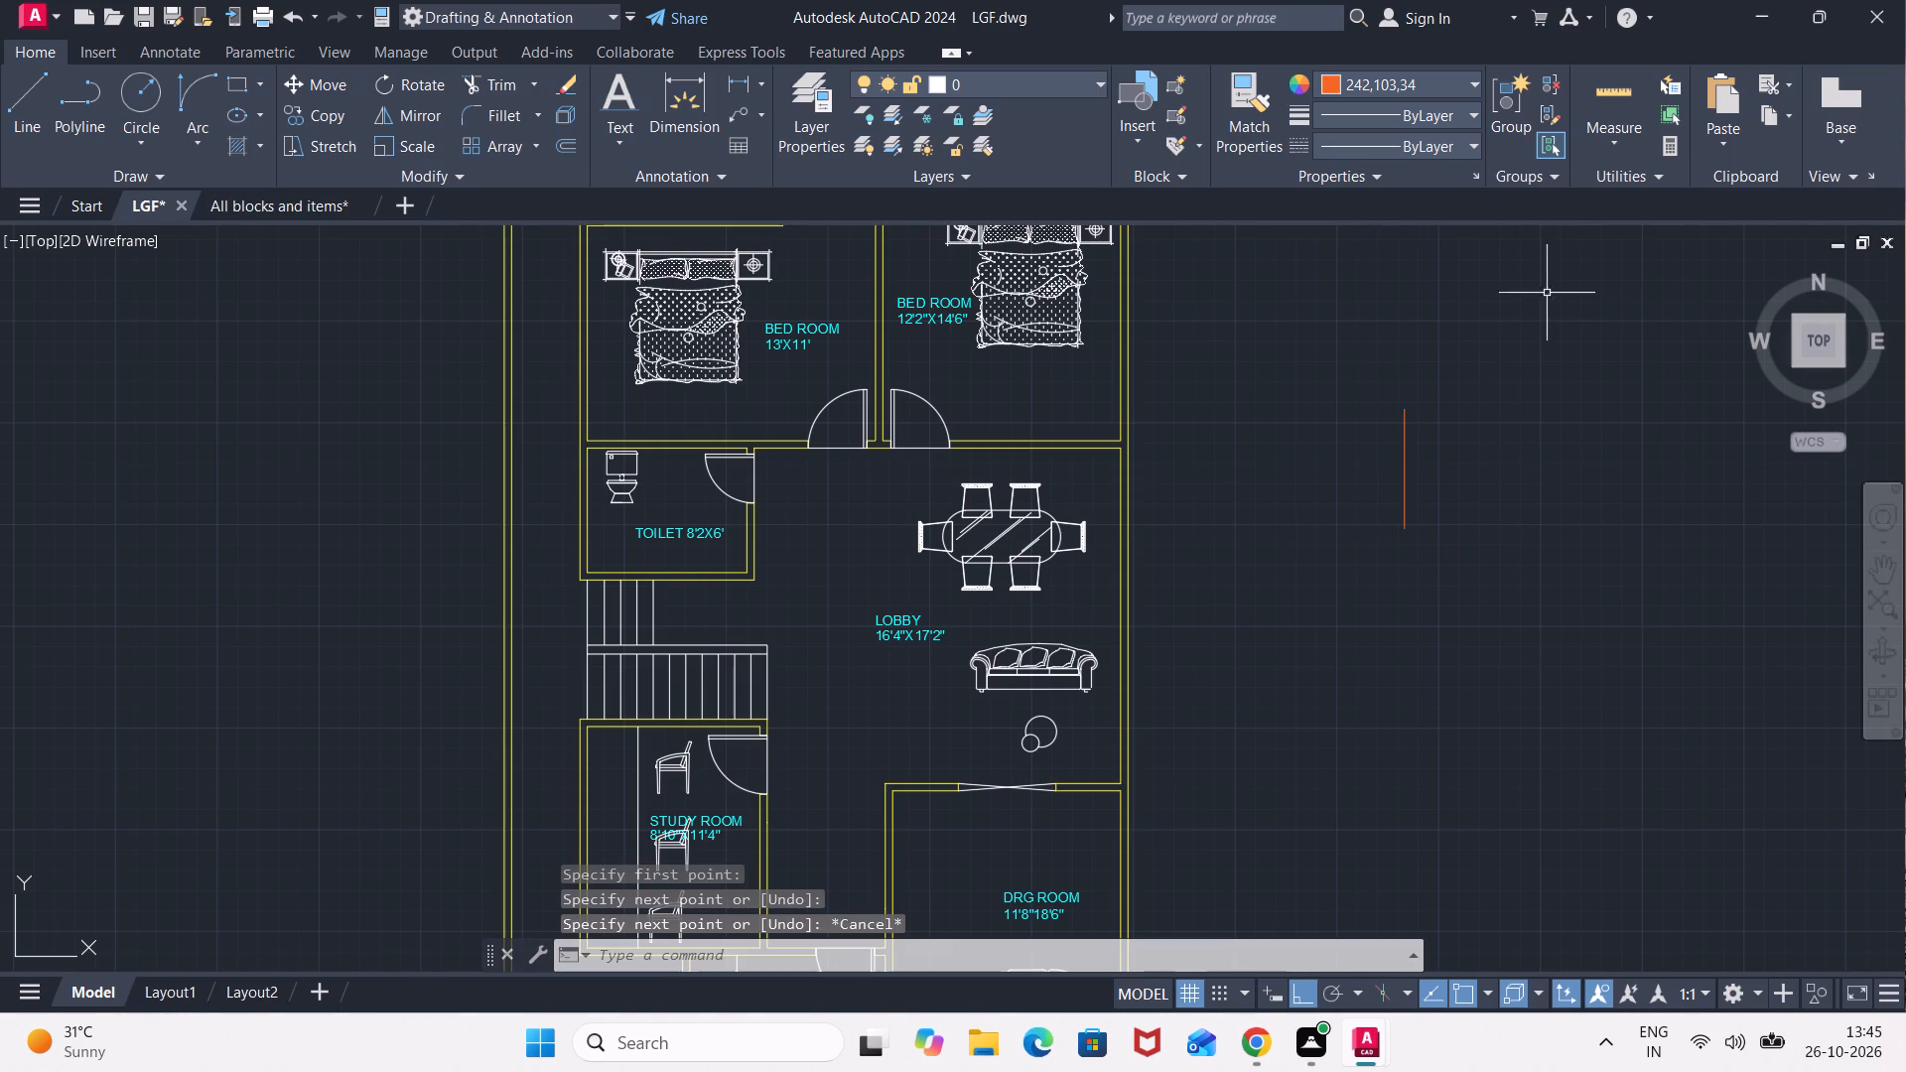
Match the orange sample line's properties onto the two bedroom doors opening to the LOBBY, including their threshold lines.
{"action": "left_click", "coordinate": [1272, 117]}
{"action": "left_click", "coordinate": [1405, 425]}
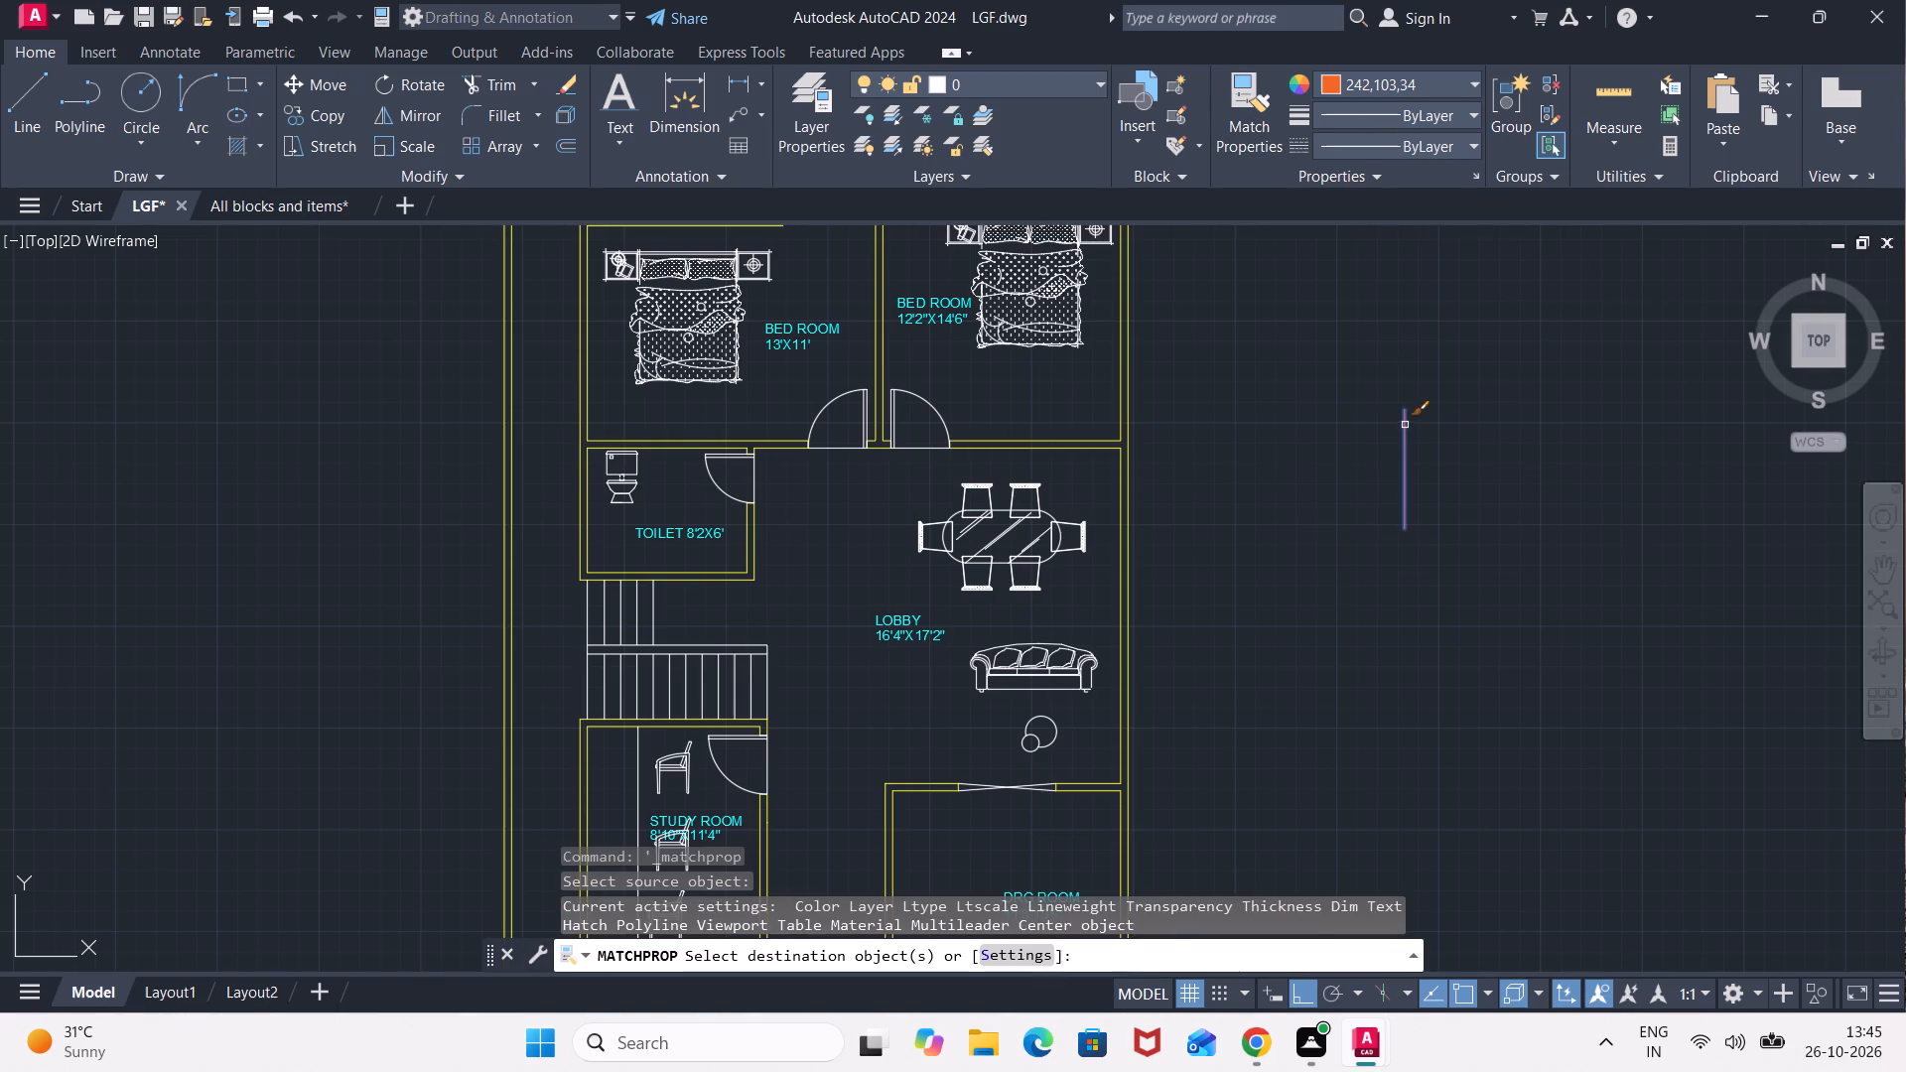
{"action": "middle_click_drag", "start_coordinate": [1060, 416], "coordinate": [1656, 501]}
{"action": "scroll", "coordinate": [1571, 501], "scroll_direction": "up", "scroll_amount": 2}
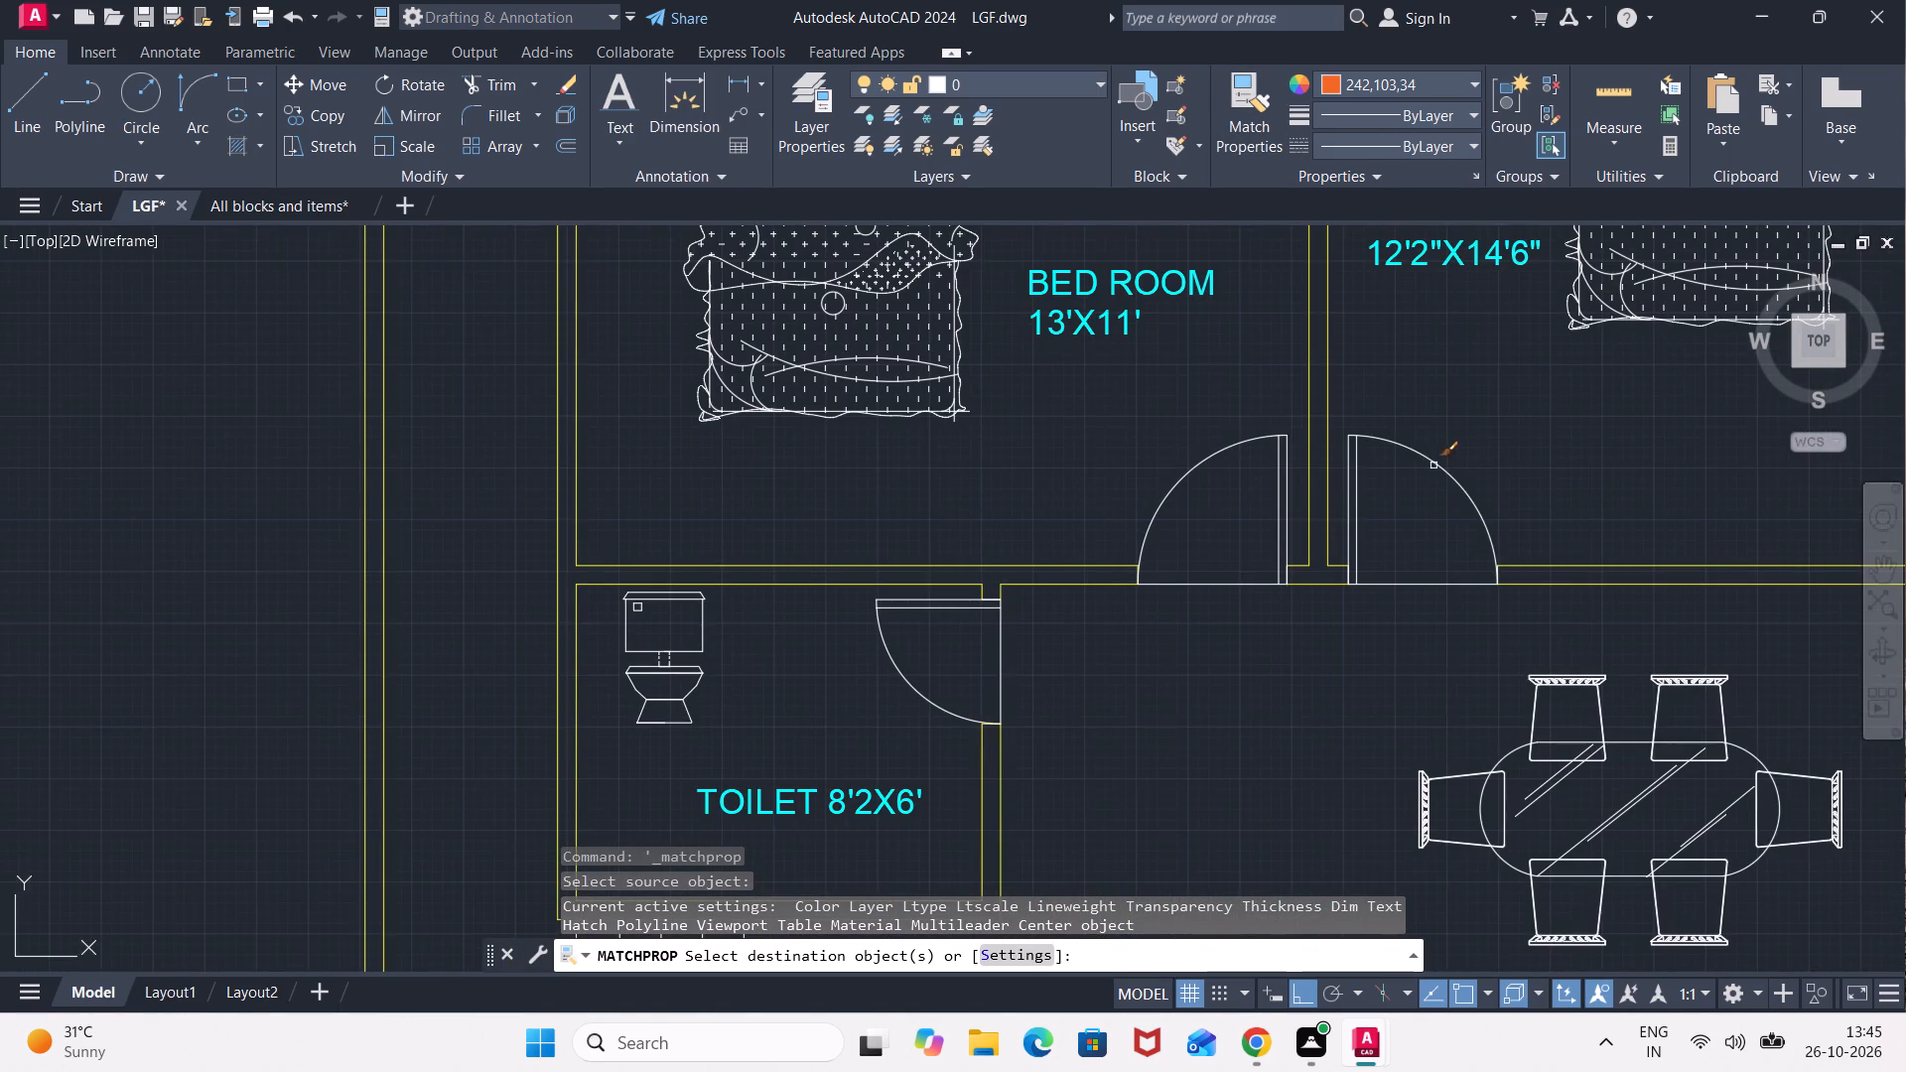
{"action": "left_click", "coordinate": [1445, 443]}
{"action": "left_click", "coordinate": [1346, 496]}
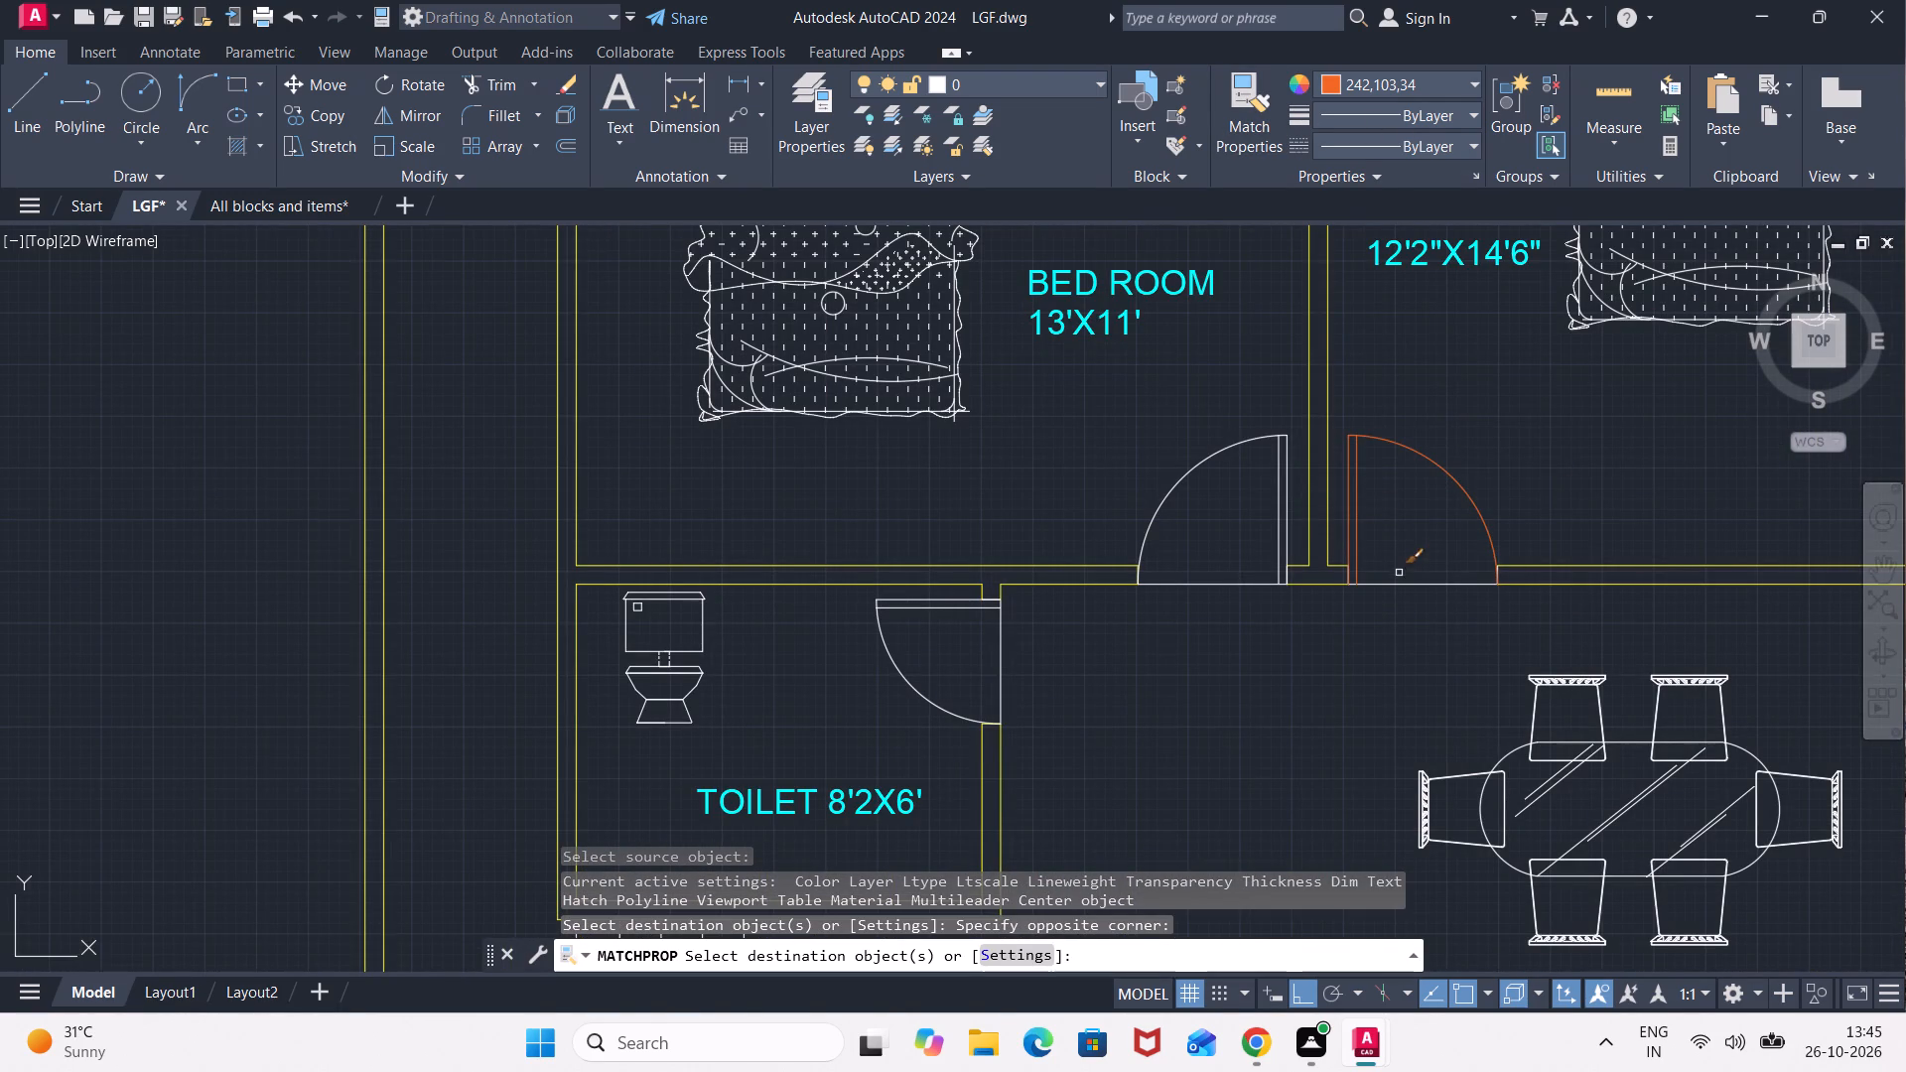
{"action": "left_click", "coordinate": [1415, 577]}
{"action": "left_click", "coordinate": [1415, 593]}
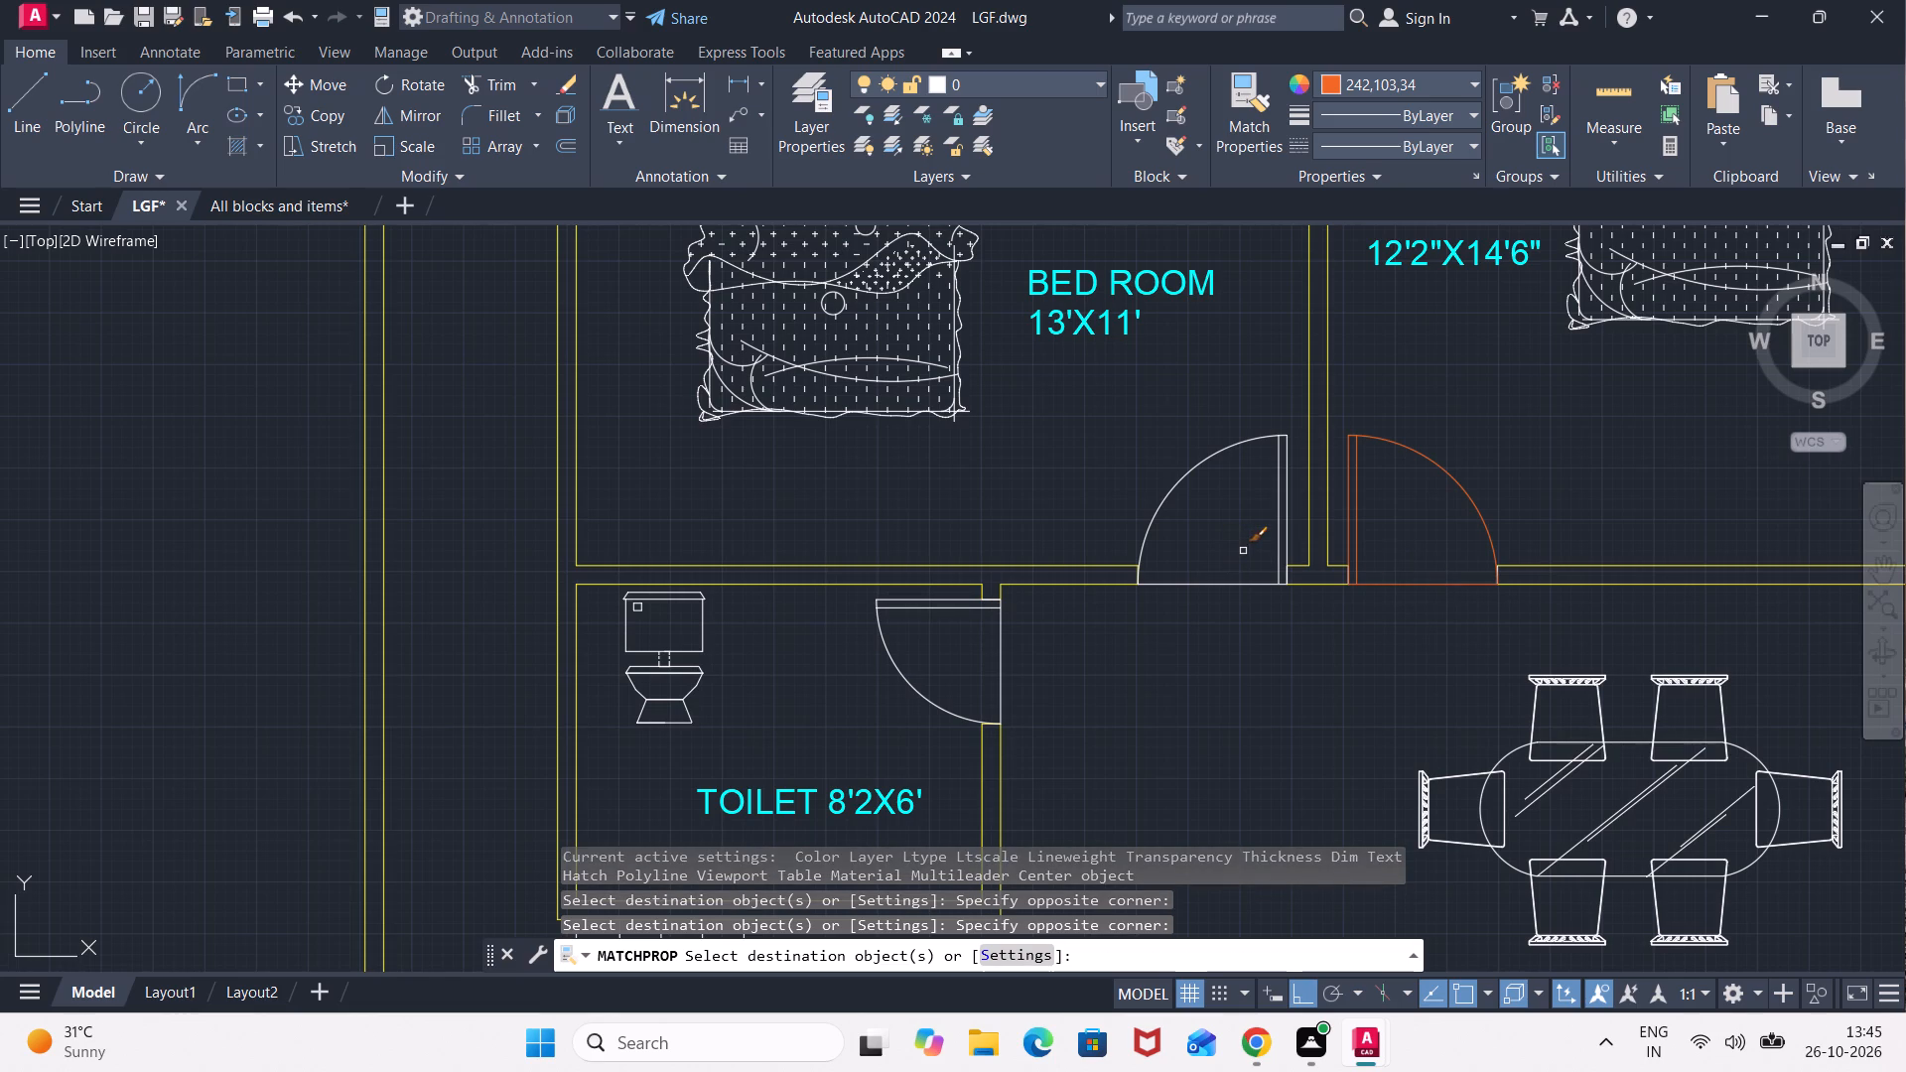
{"action": "left_click", "coordinate": [1297, 446]}
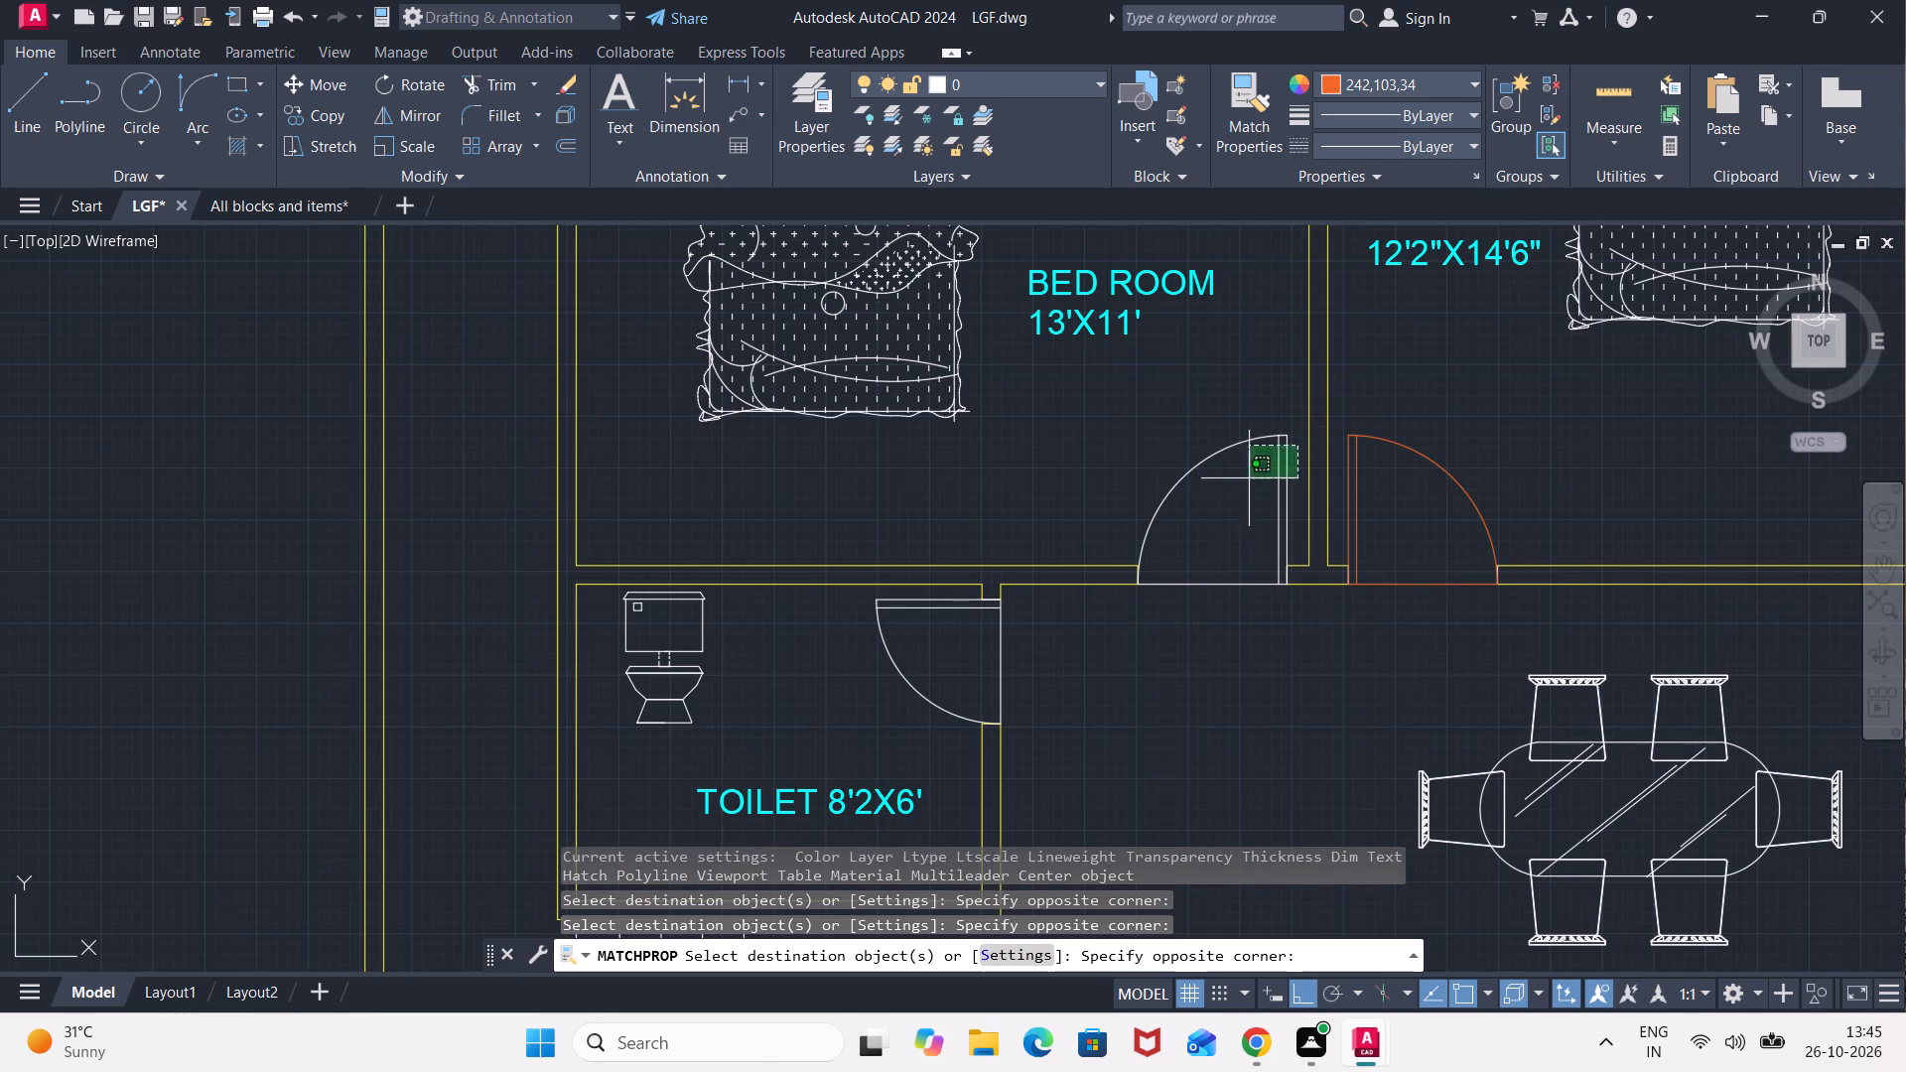
{"action": "left_click", "coordinate": [1202, 490]}
{"action": "left_click", "coordinate": [1205, 584]}
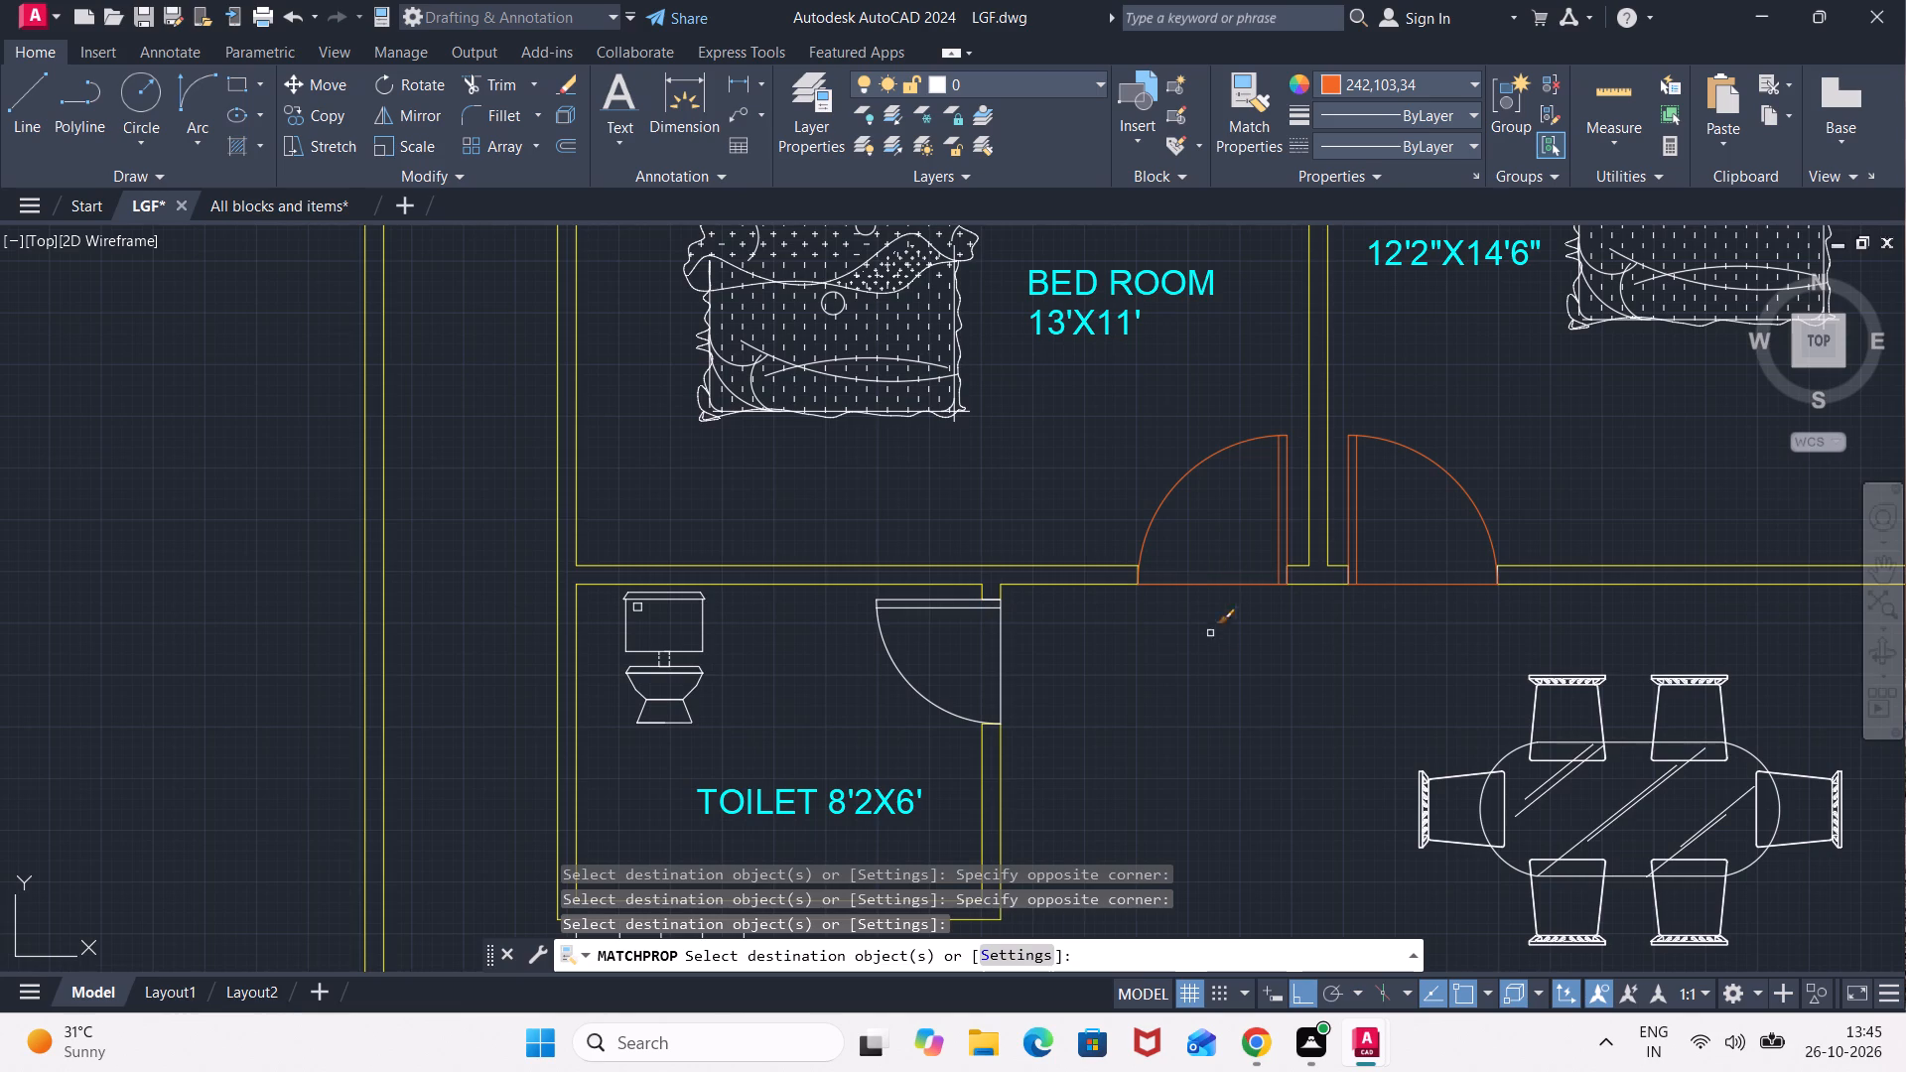
Match the orange properties onto the door of the 8'2X6' TOILET, including its leaf, swing arc and threshold line.
{"action": "scroll", "coordinate": [1218, 683], "scroll_direction": "down", "scroll_amount": 1}
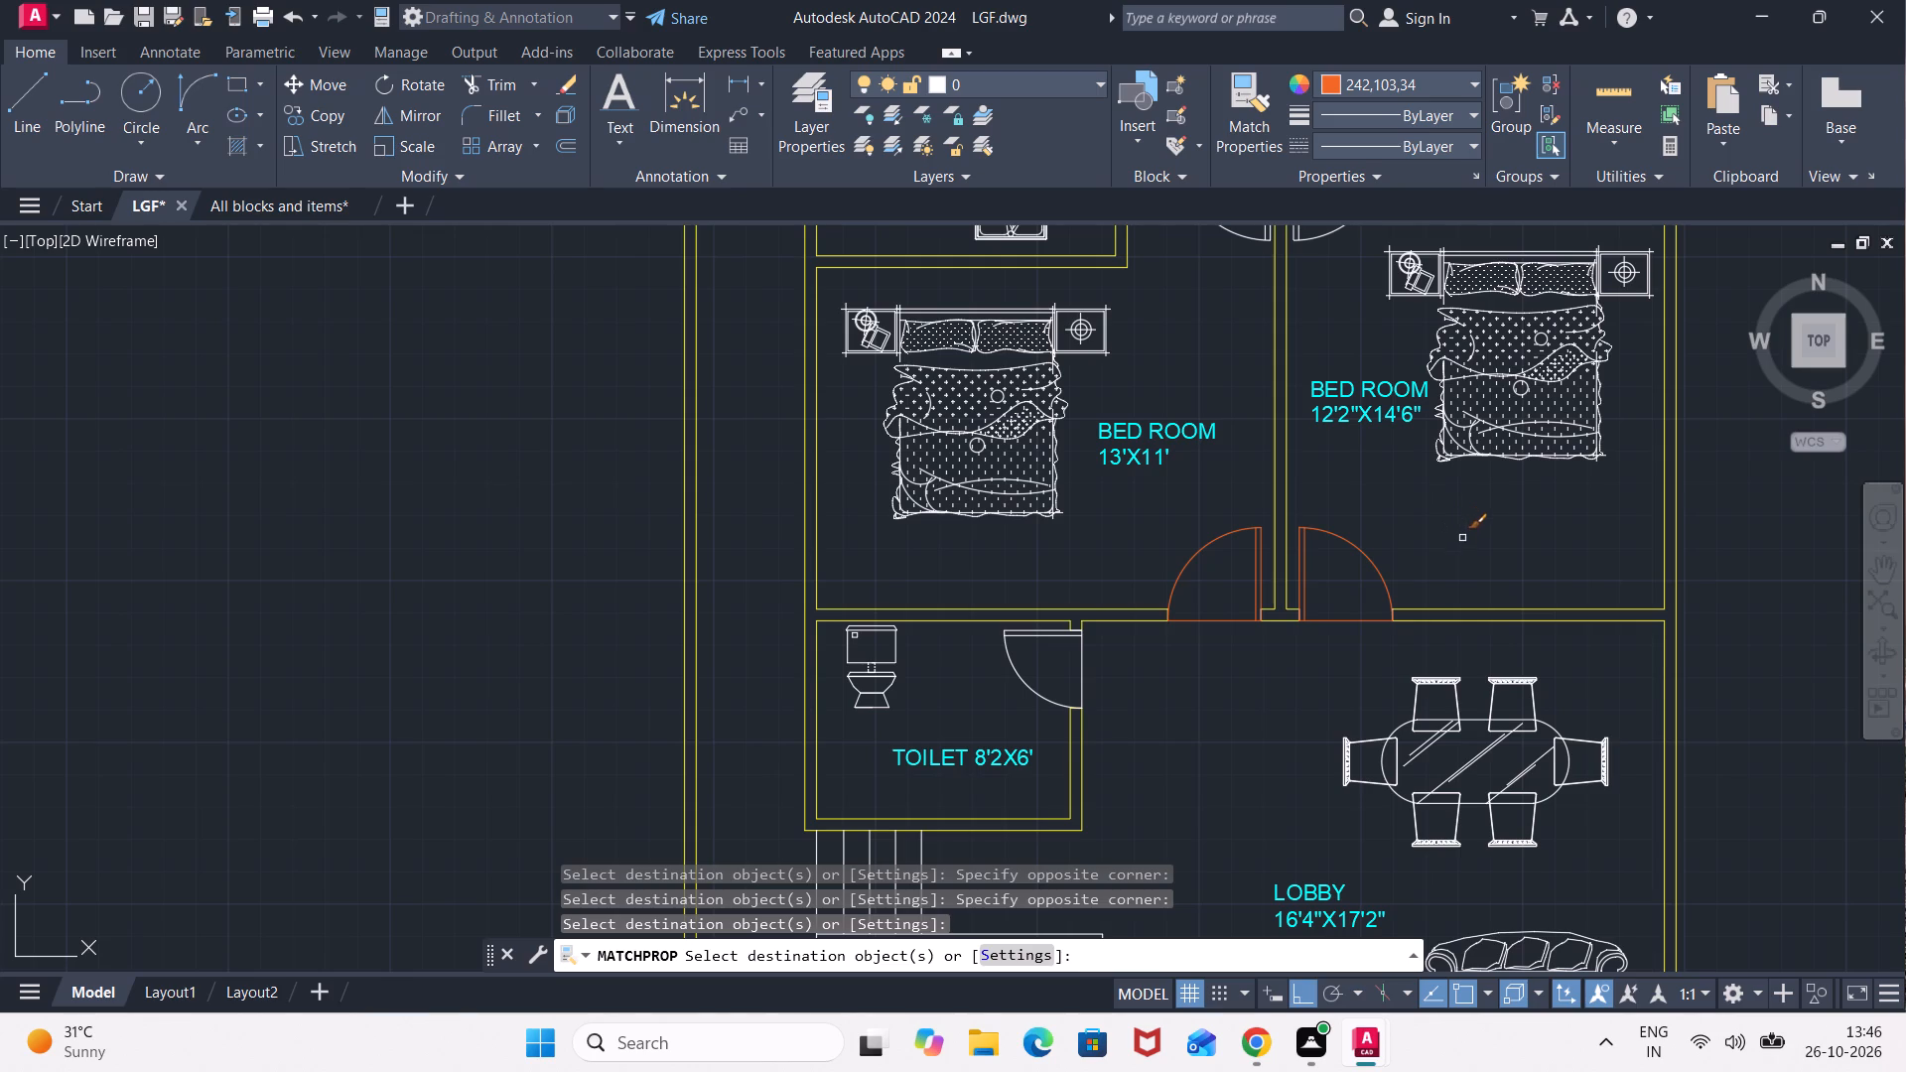
{"action": "middle_click_drag", "start_coordinate": [1463, 537], "coordinate": [1451, 345]}
{"action": "scroll", "coordinate": [1033, 483], "scroll_direction": "up", "scroll_amount": 1}
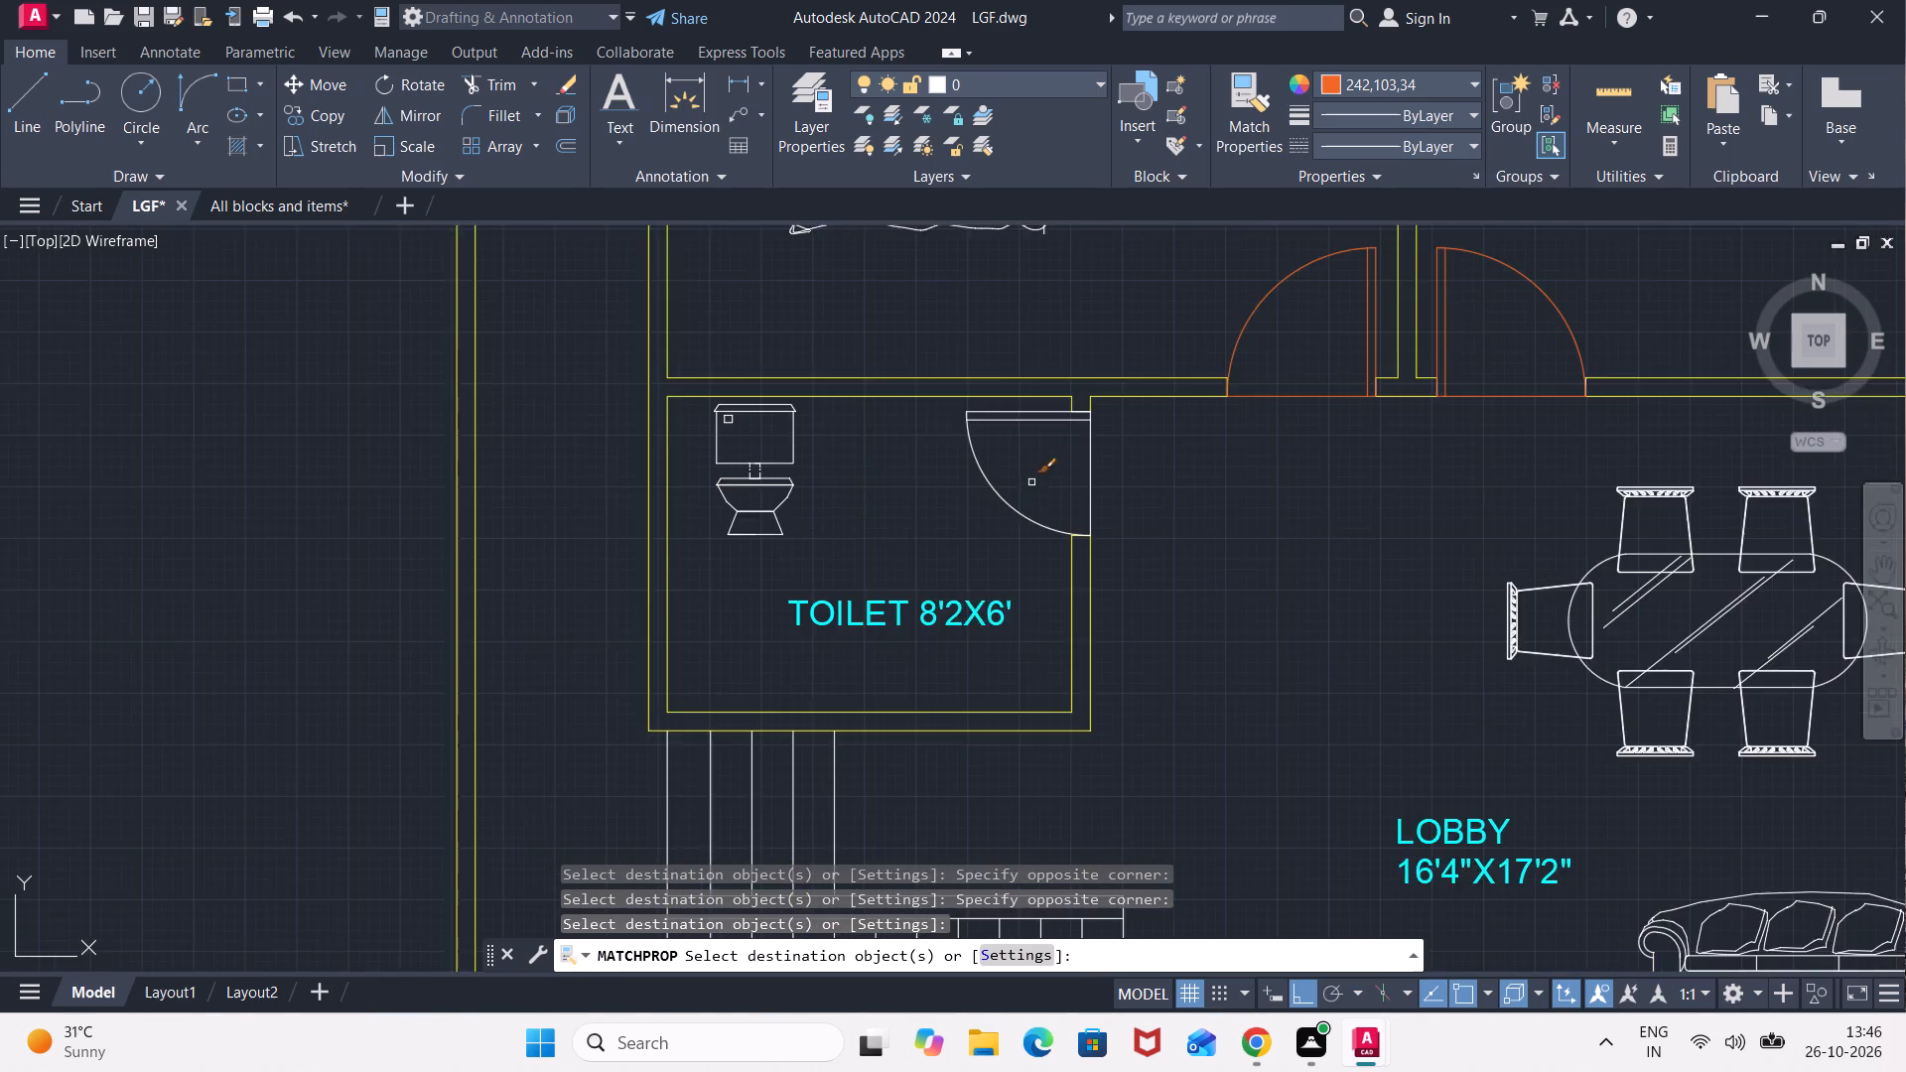
{"action": "middle_click_drag", "start_coordinate": [1028, 481], "coordinate": [1478, 574]}
{"action": "left_click", "coordinate": [1538, 560]}
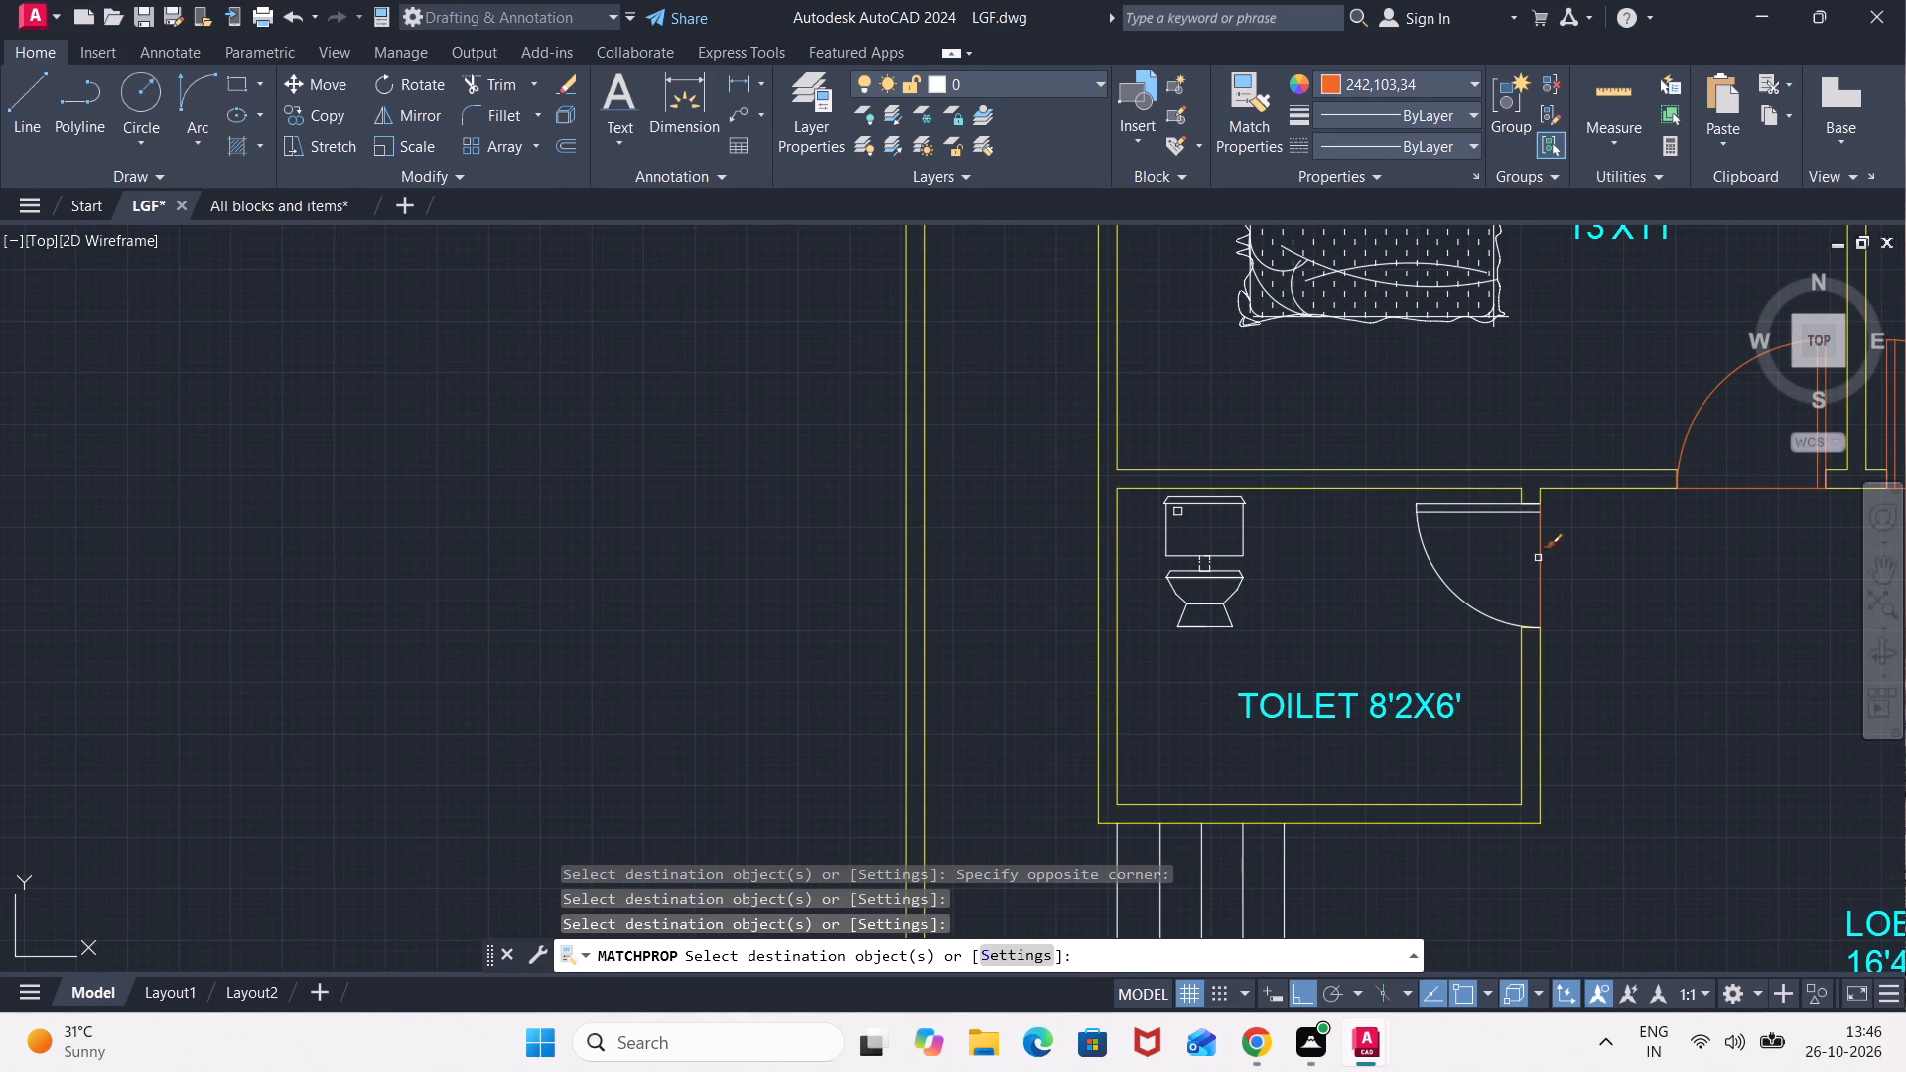
{"action": "left_click", "coordinate": [1466, 503]}
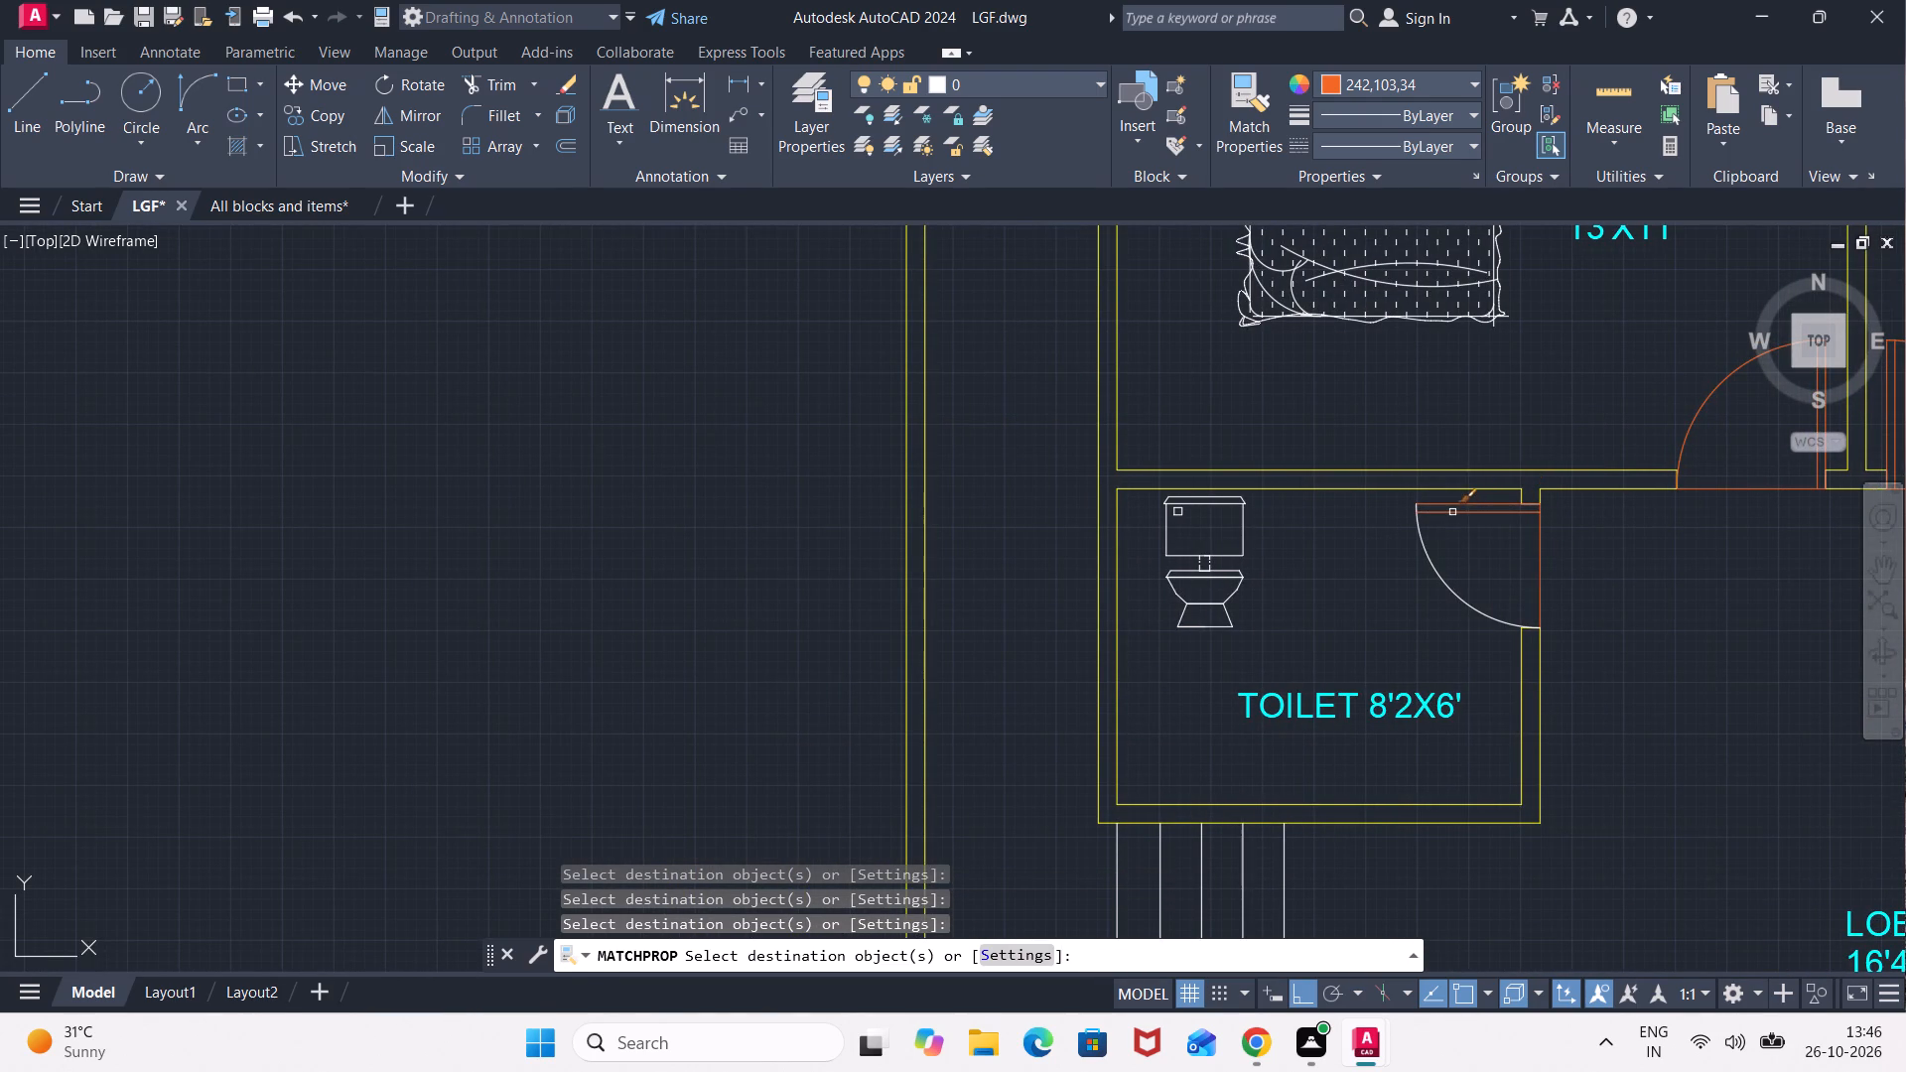
{"action": "left_click", "coordinate": [1452, 512]}
{"action": "left_click", "coordinate": [1425, 544]}
Match the orange properties onto the STUDY ROOM door's threshold line, leaf and swing arc.
{"action": "scroll", "coordinate": [1642, 668], "scroll_direction": "down", "scroll_amount": 1}
{"action": "middle_click_drag", "start_coordinate": [1642, 703], "coordinate": [1326, 402]}
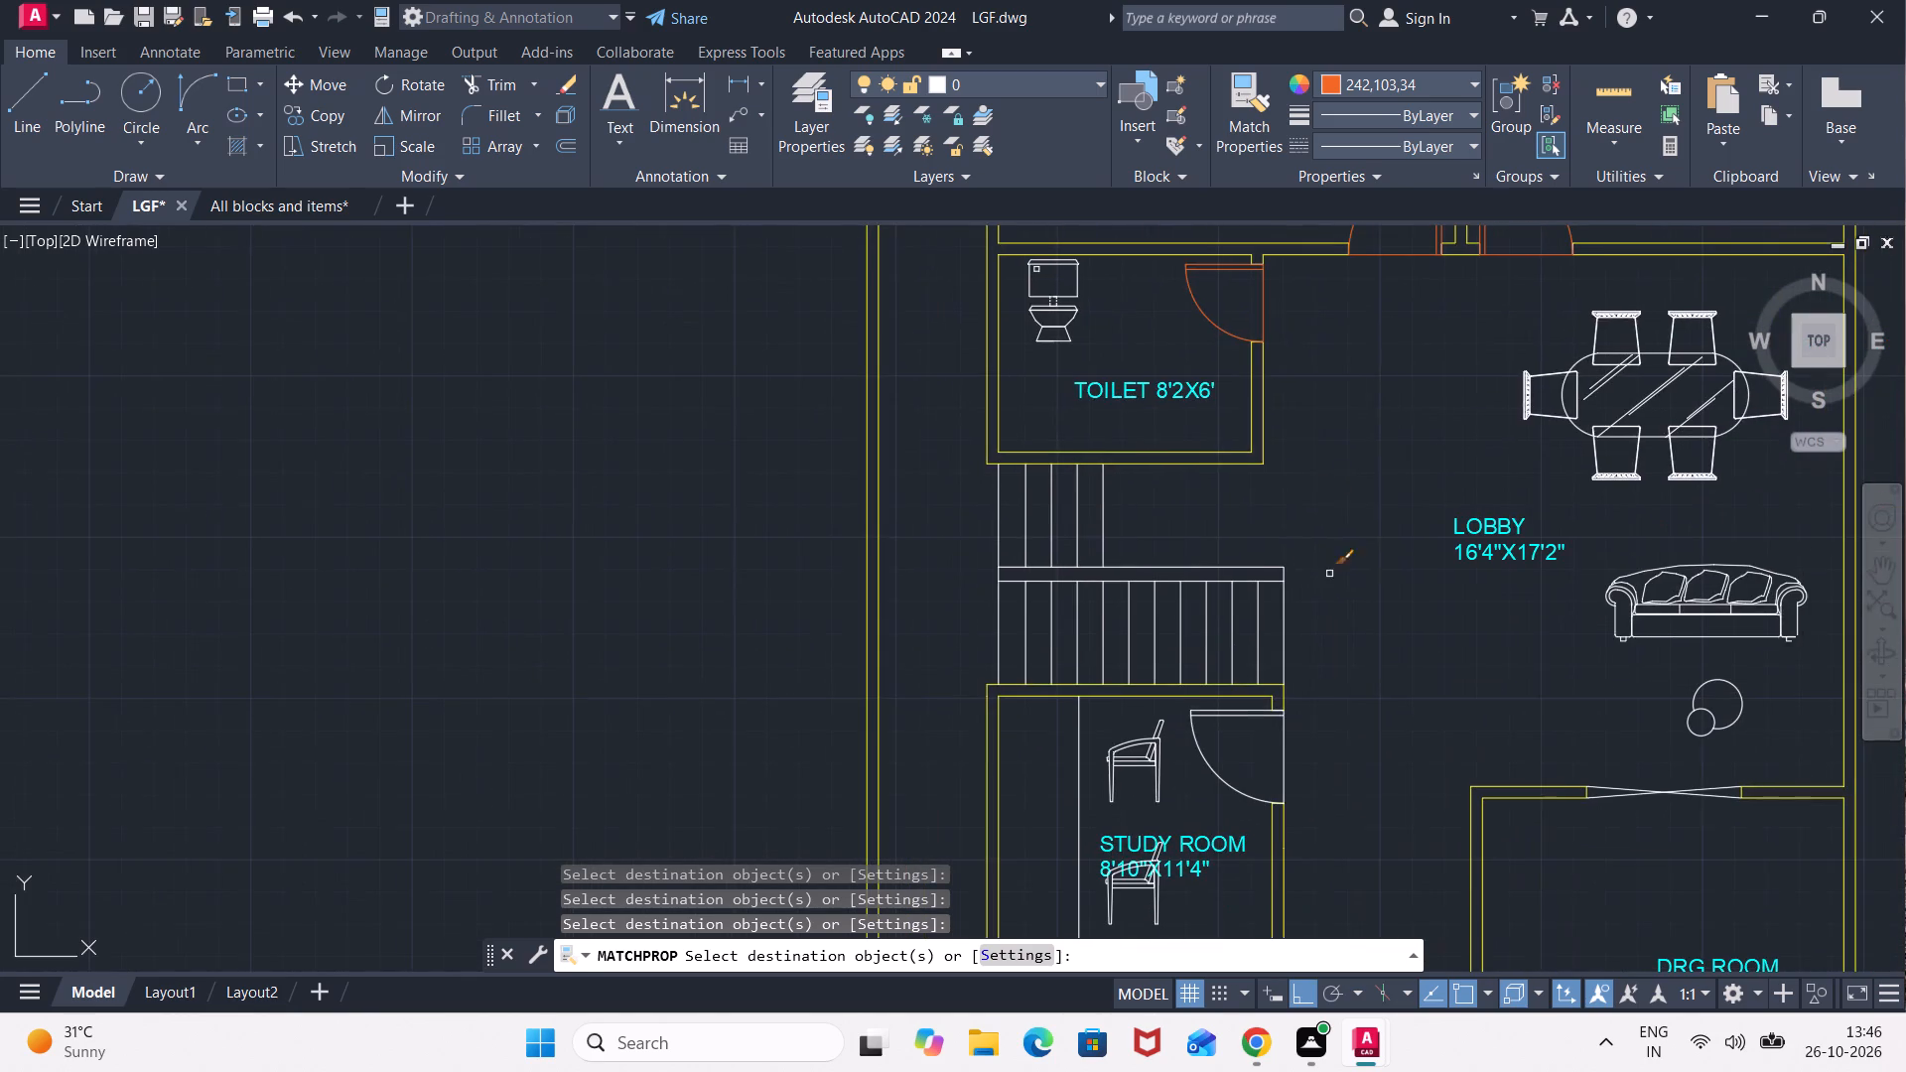
{"action": "middle_click_drag", "start_coordinate": [1359, 662], "coordinate": [1611, 450]}
{"action": "scroll", "coordinate": [1583, 498], "scroll_direction": "up", "scroll_amount": 2}
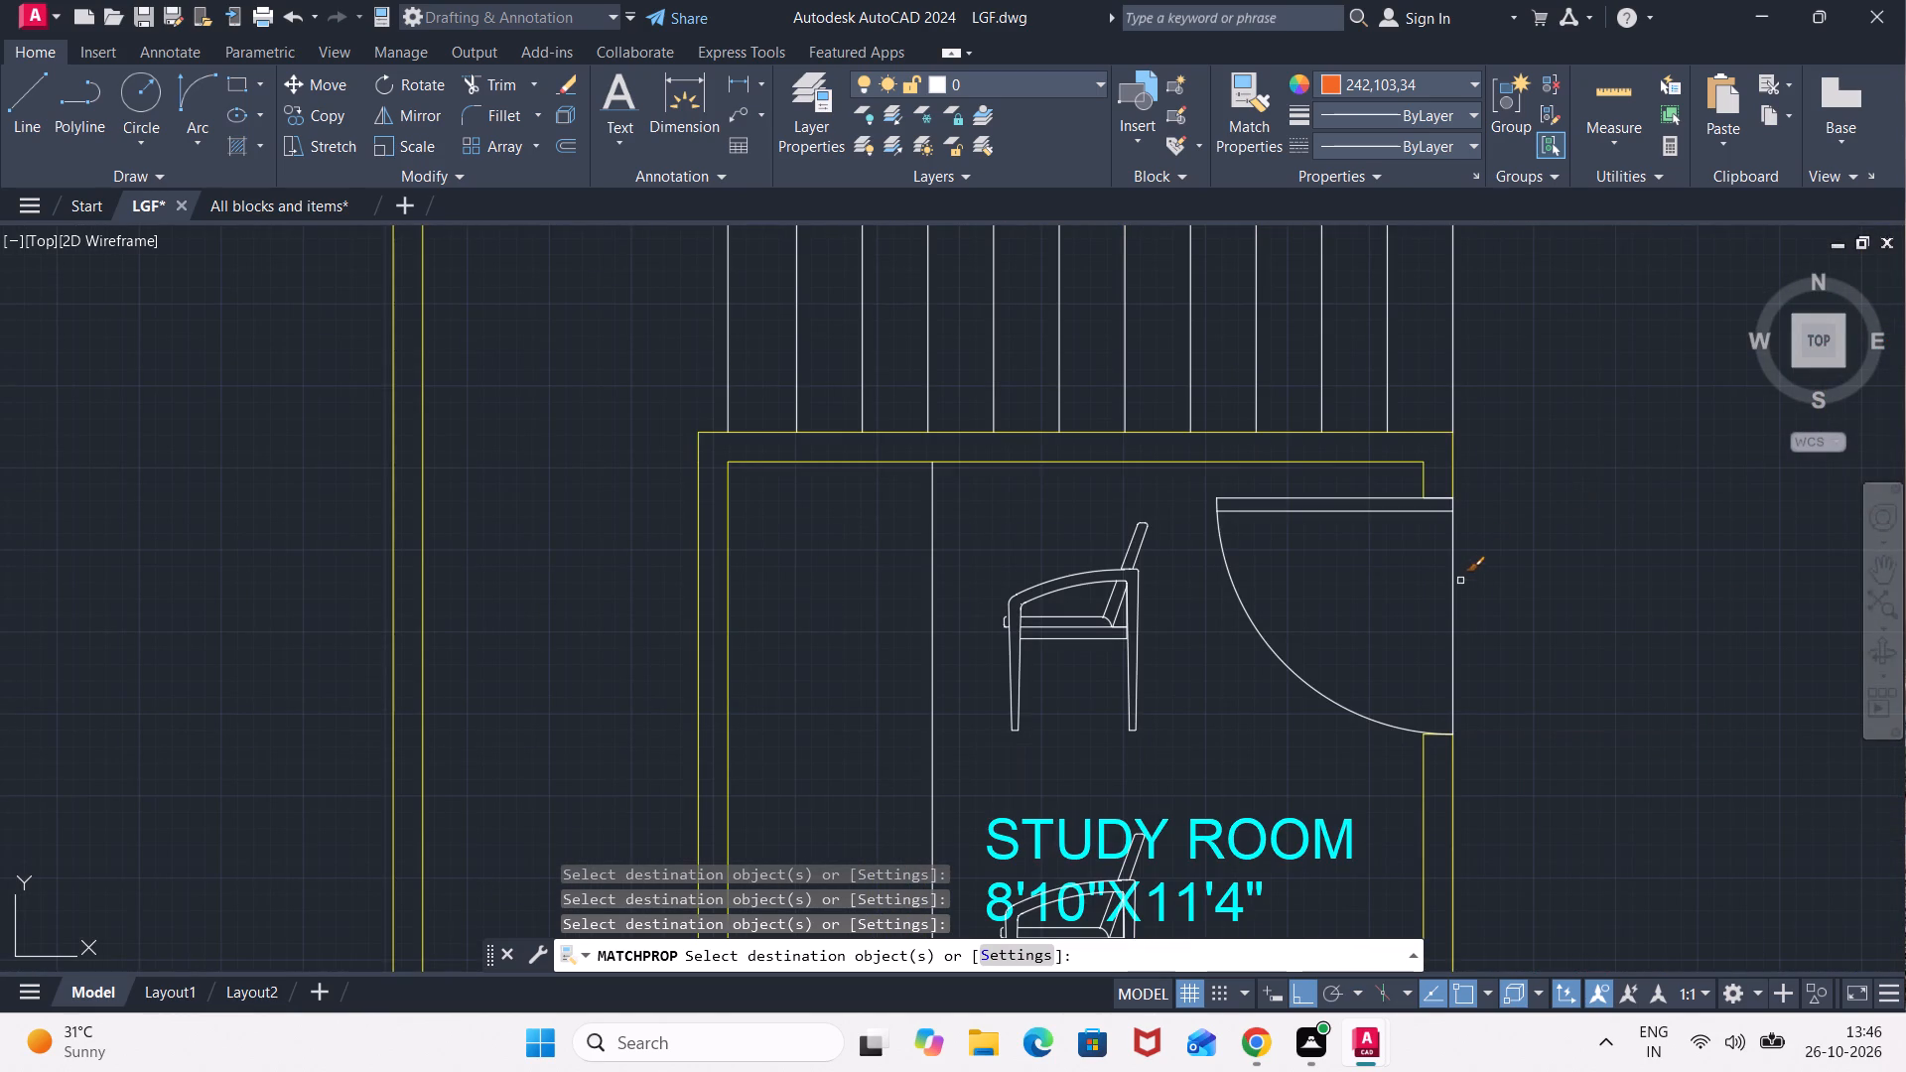
{"action": "left_click", "coordinate": [1454, 589]}
{"action": "left_click", "coordinate": [1362, 484]}
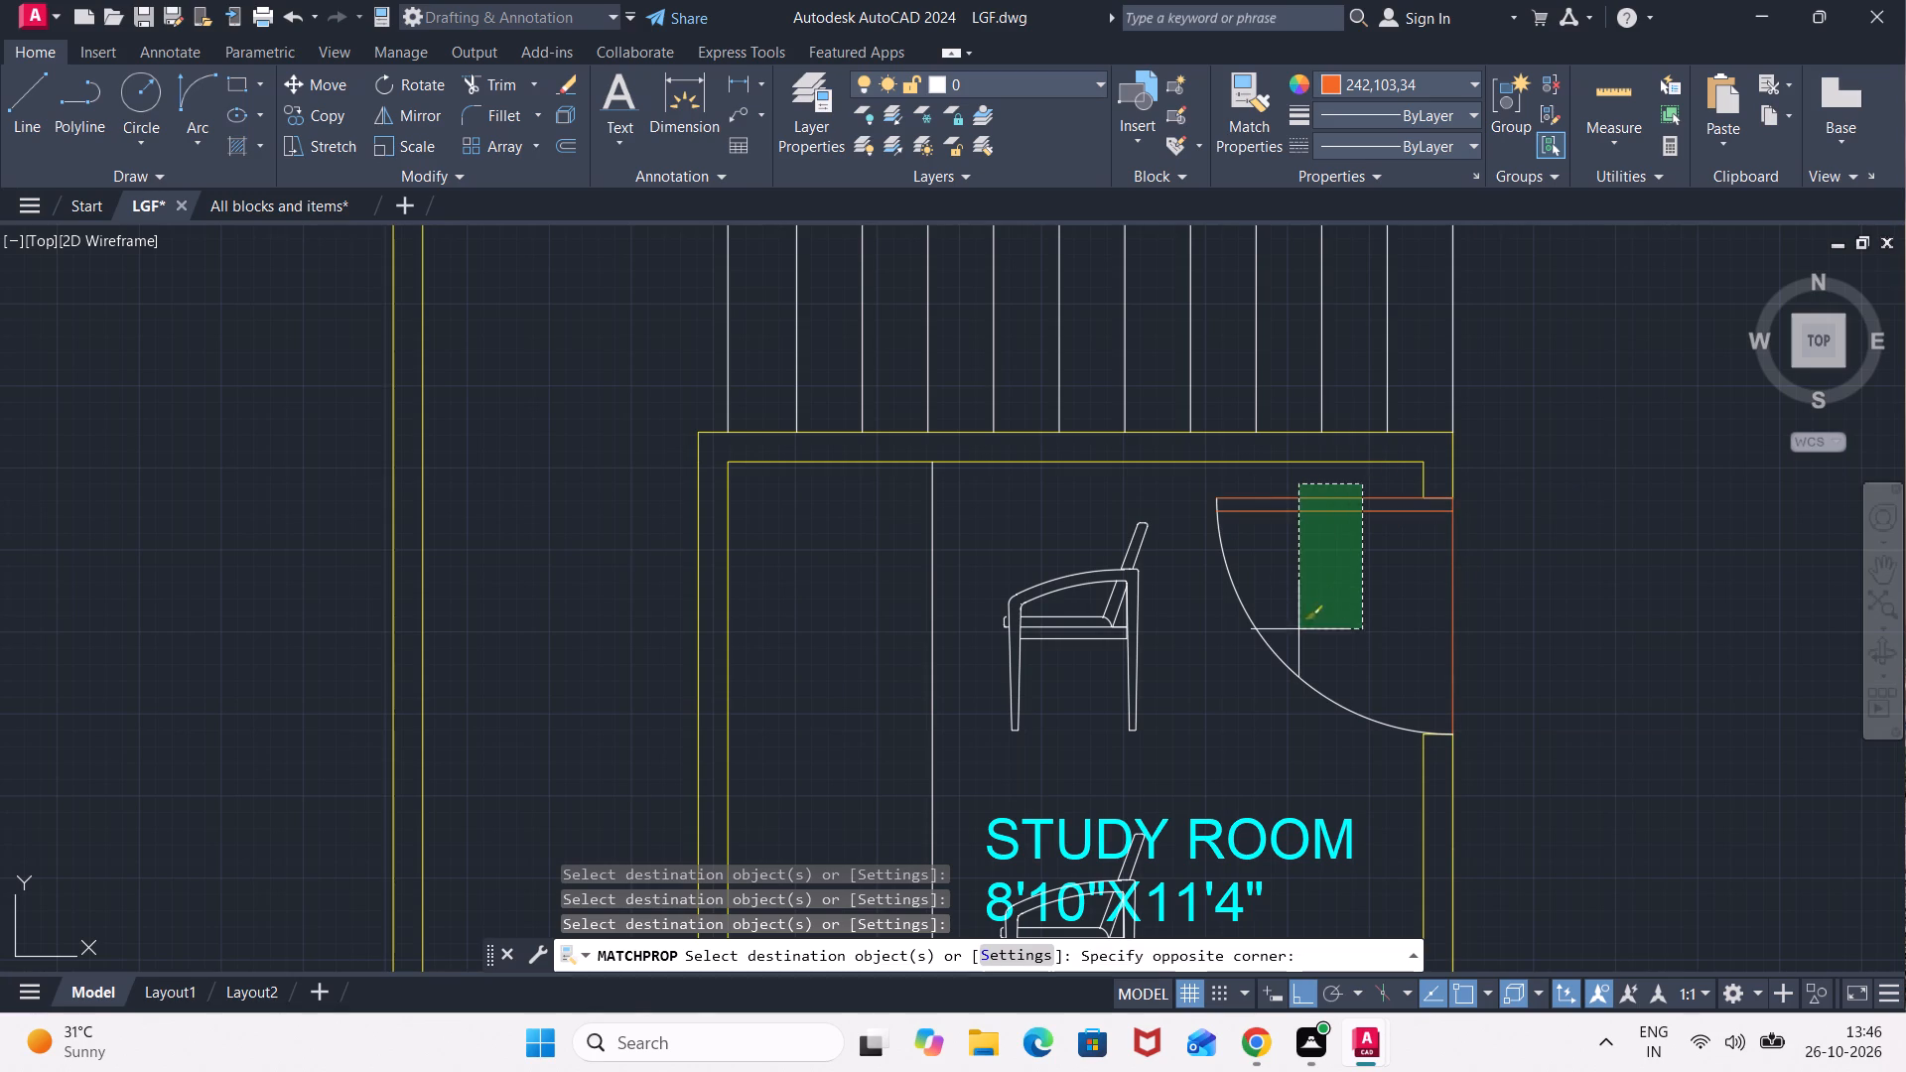
{"action": "left_click", "coordinate": [1265, 661]}
Match the orange properties onto the door of the 10'X12'4" KITCHEN, including its threshold line.
{"action": "scroll", "coordinate": [1574, 662], "scroll_direction": "down", "scroll_amount": 2}
{"action": "middle_click_drag", "start_coordinate": [1582, 672], "coordinate": [1324, 308]}
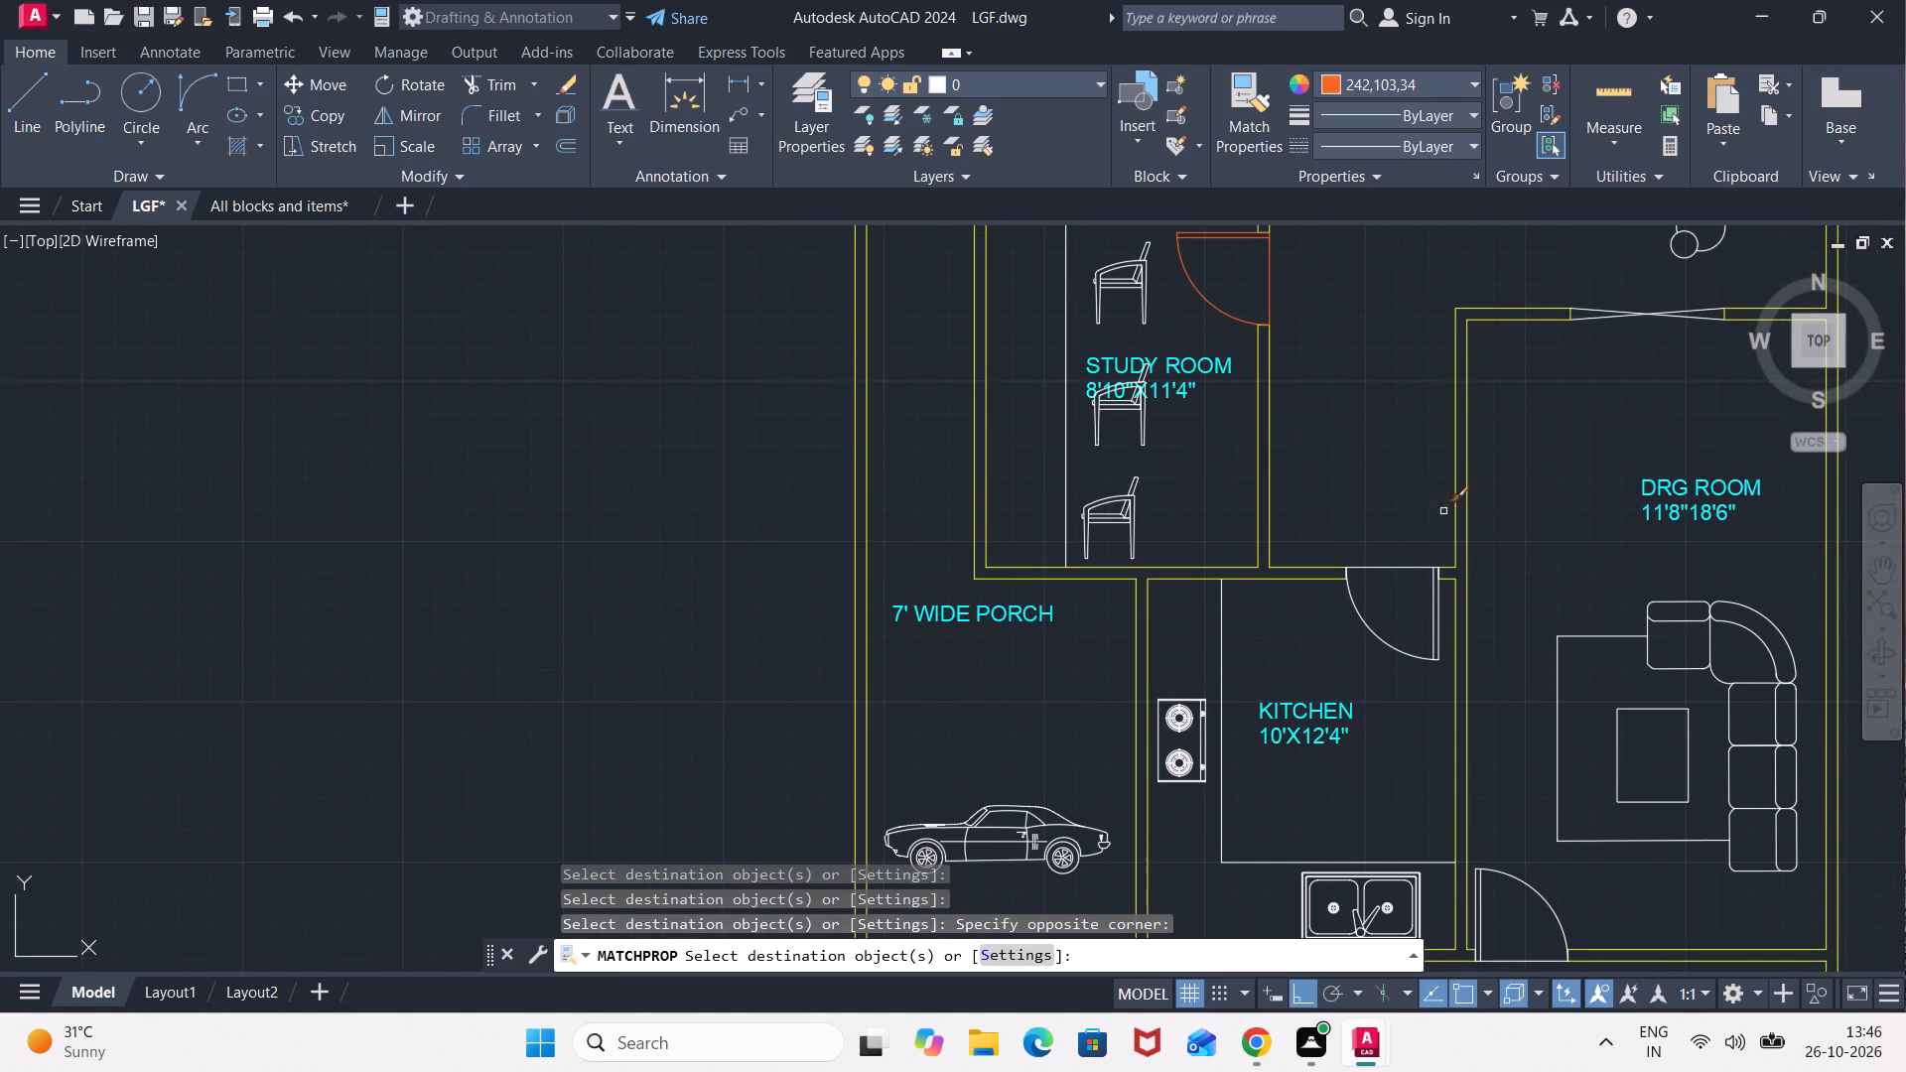
{"action": "scroll", "coordinate": [1400, 569], "scroll_direction": "up", "scroll_amount": 1}
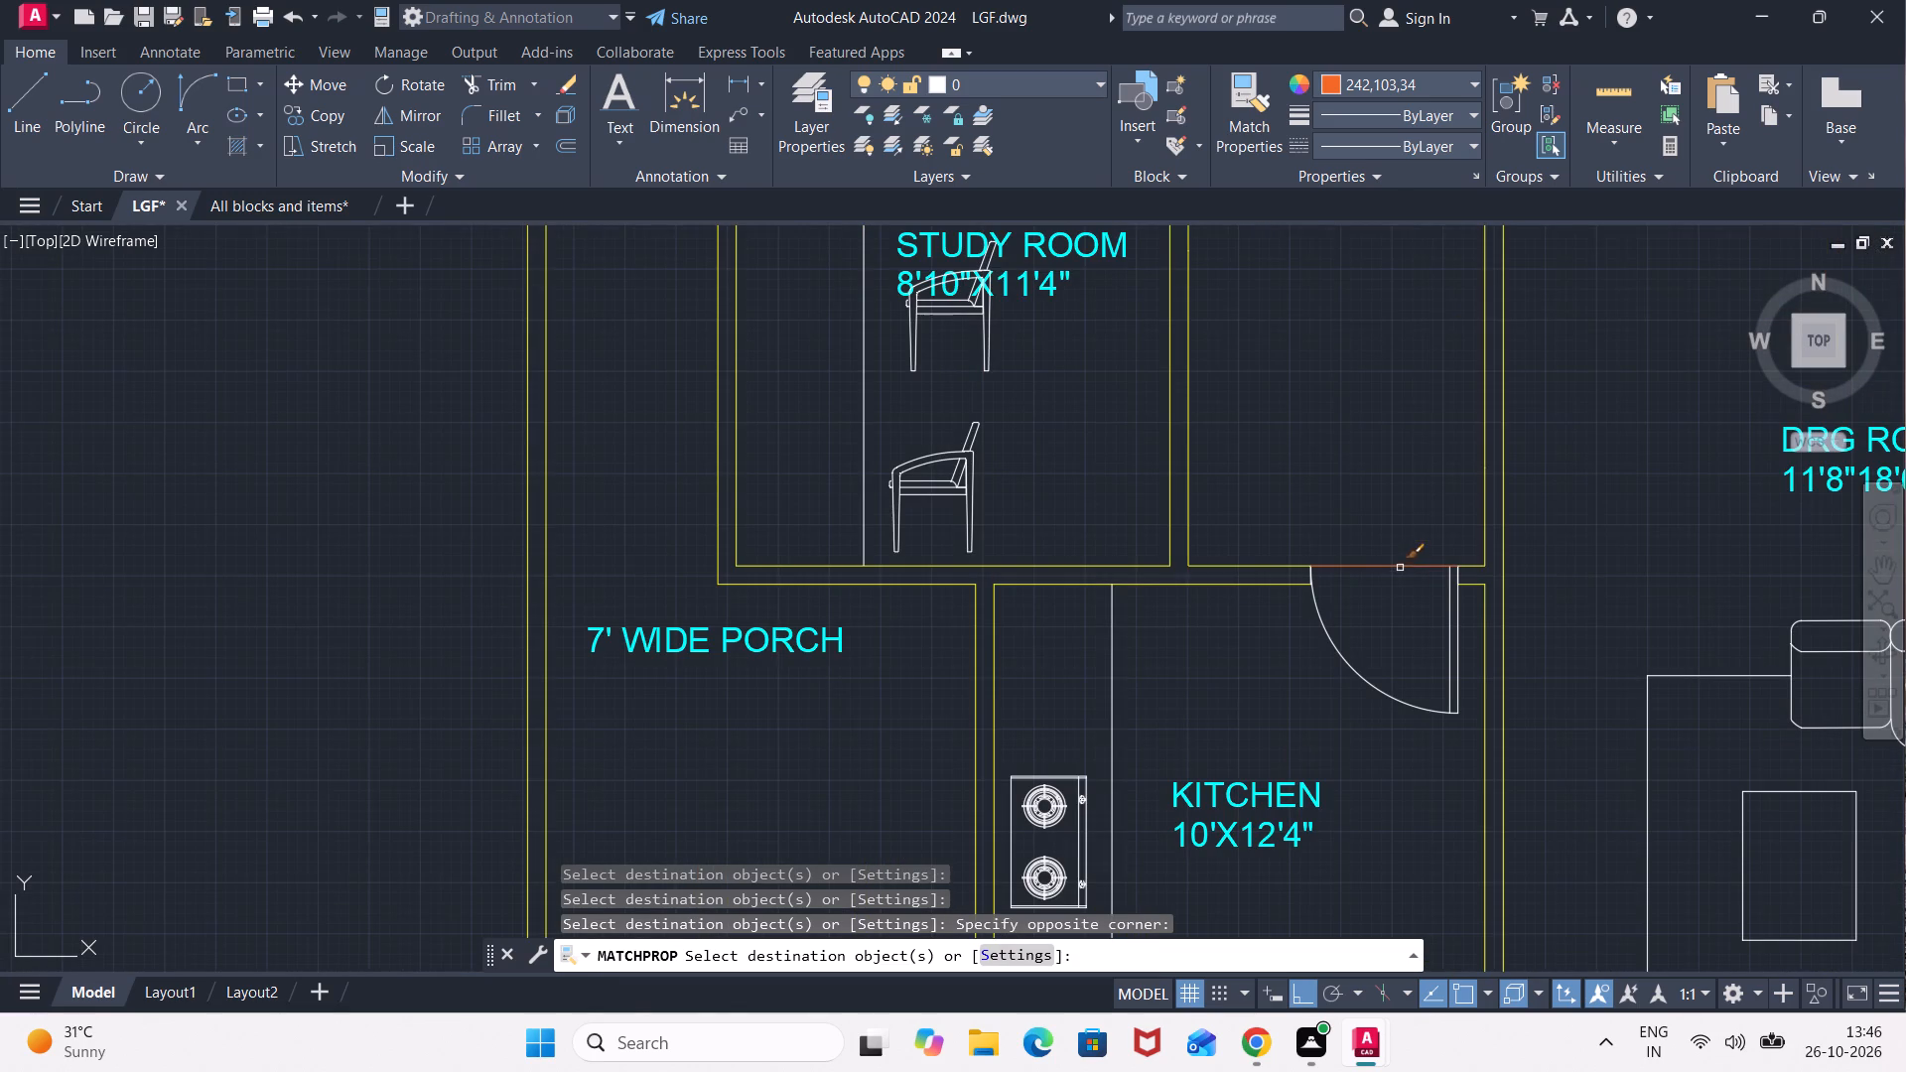
{"action": "left_click", "coordinate": [1400, 565]}
{"action": "left_click", "coordinate": [1465, 654]}
{"action": "left_click", "coordinate": [1331, 684]}
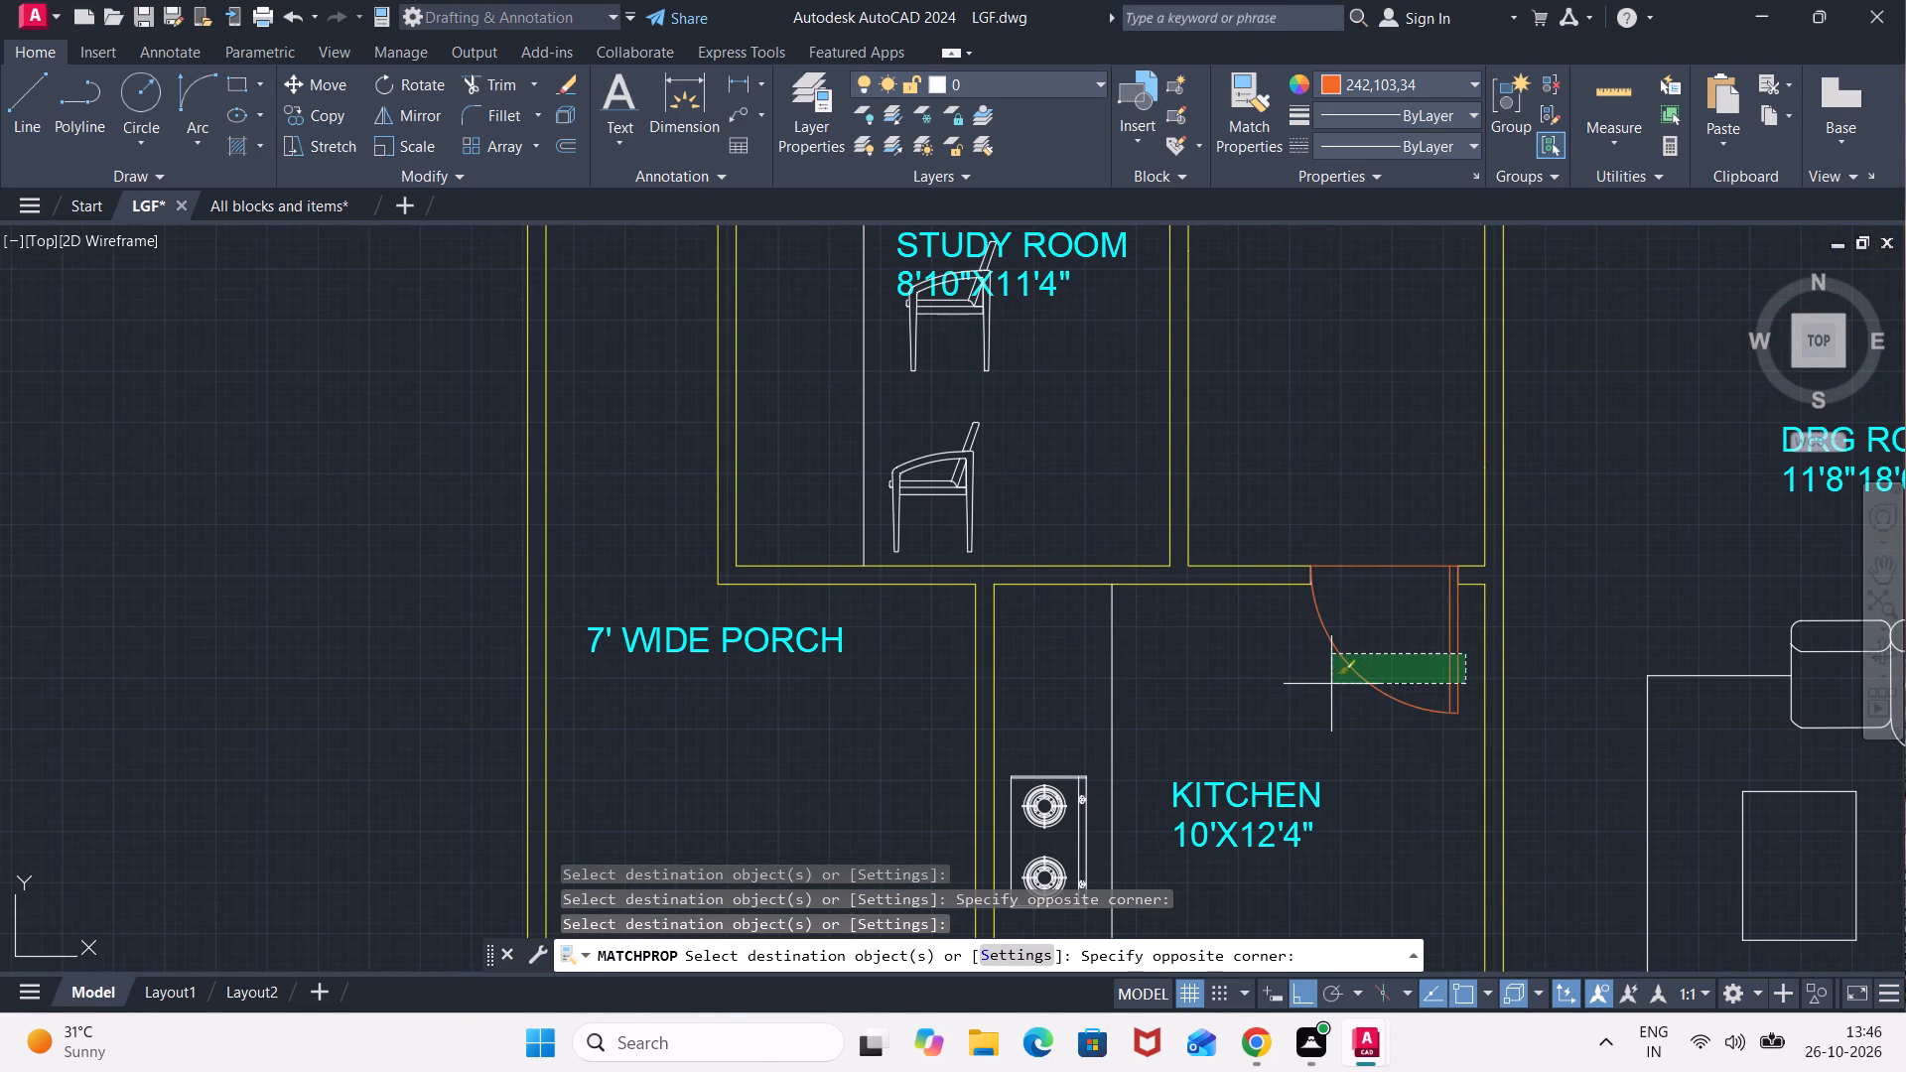
Match the orange properties onto the DRG ROOM door beside the 3' WIDE PROJECTION, including its threshold line.
{"action": "scroll", "coordinate": [1588, 611], "scroll_direction": "down", "scroll_amount": 2}
{"action": "scroll", "coordinate": [1489, 627], "scroll_direction": "up", "scroll_amount": 3}
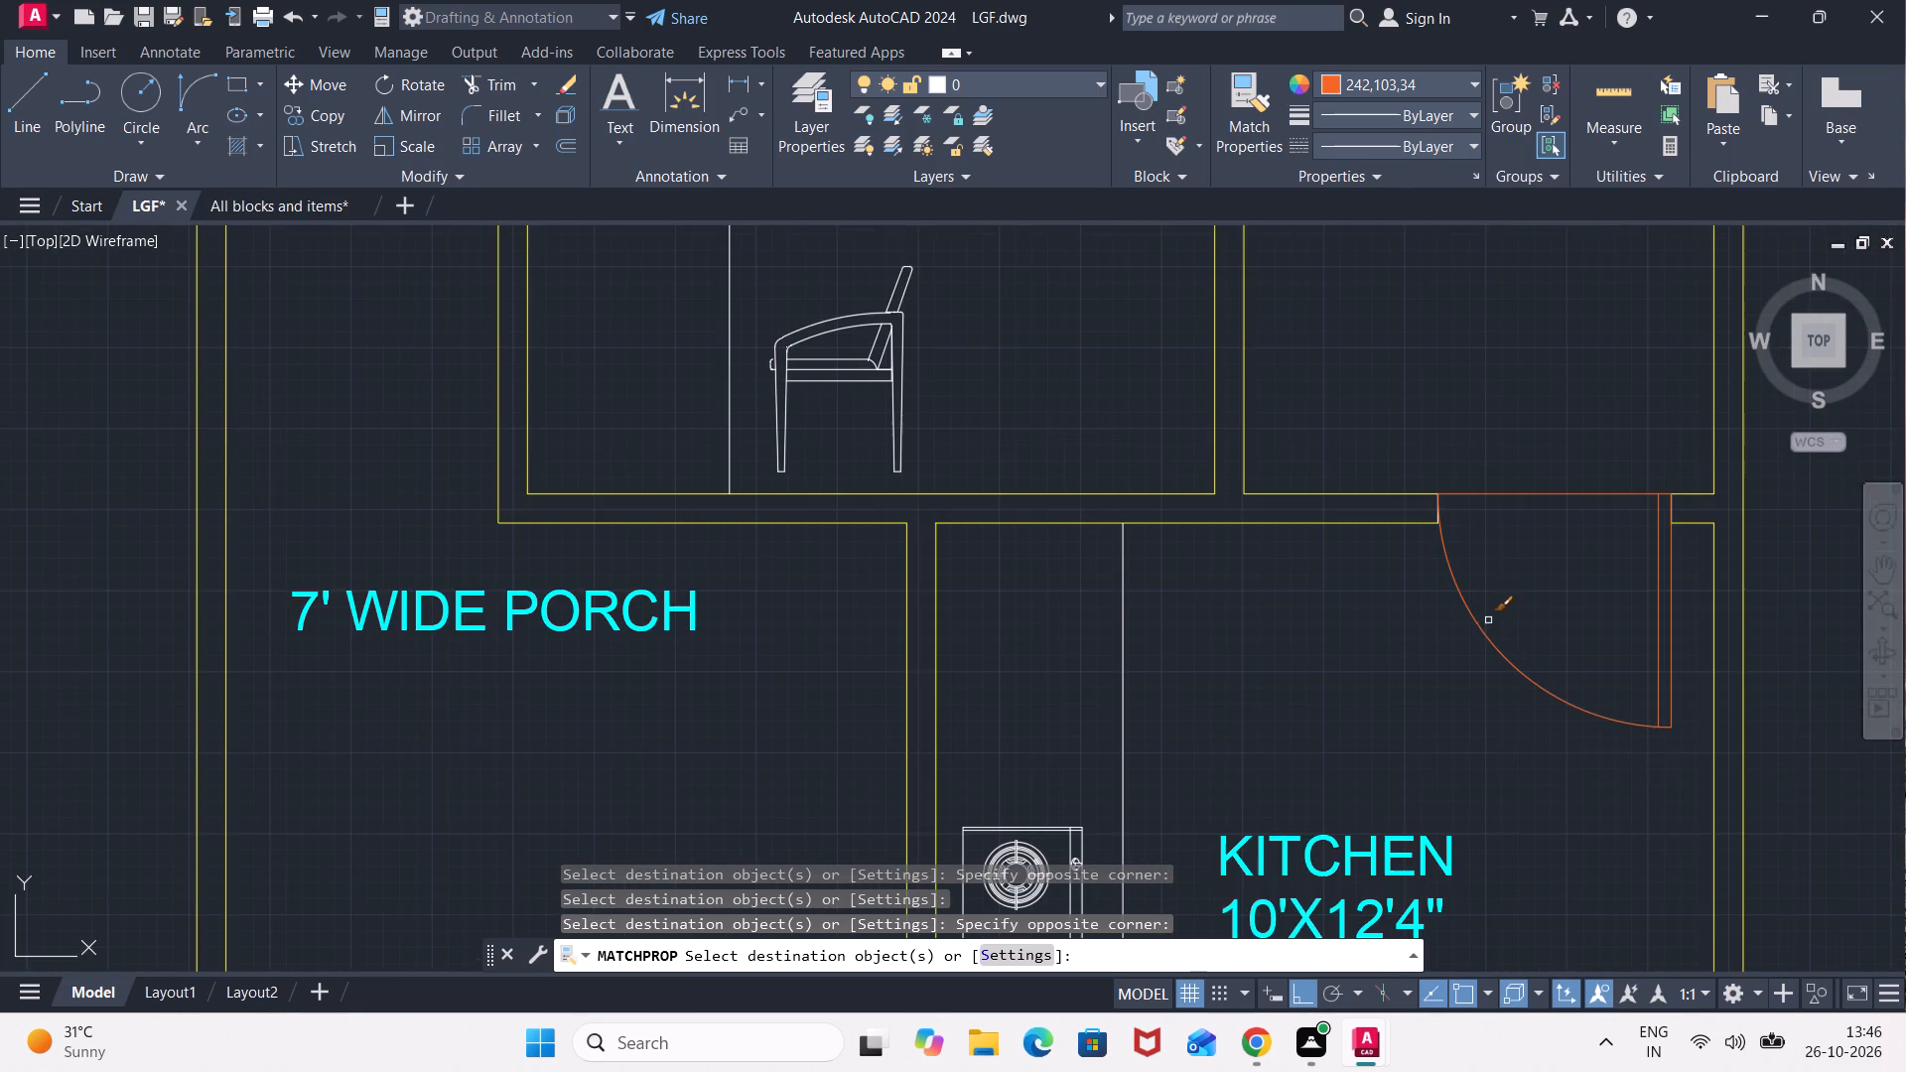
{"action": "middle_click_drag", "start_coordinate": [1477, 552], "coordinate": [1438, 622]}
{"action": "scroll", "coordinate": [1419, 602], "scroll_direction": "up", "scroll_amount": 3}
{"action": "scroll", "coordinate": [1417, 598], "scroll_direction": "down", "scroll_amount": 4}
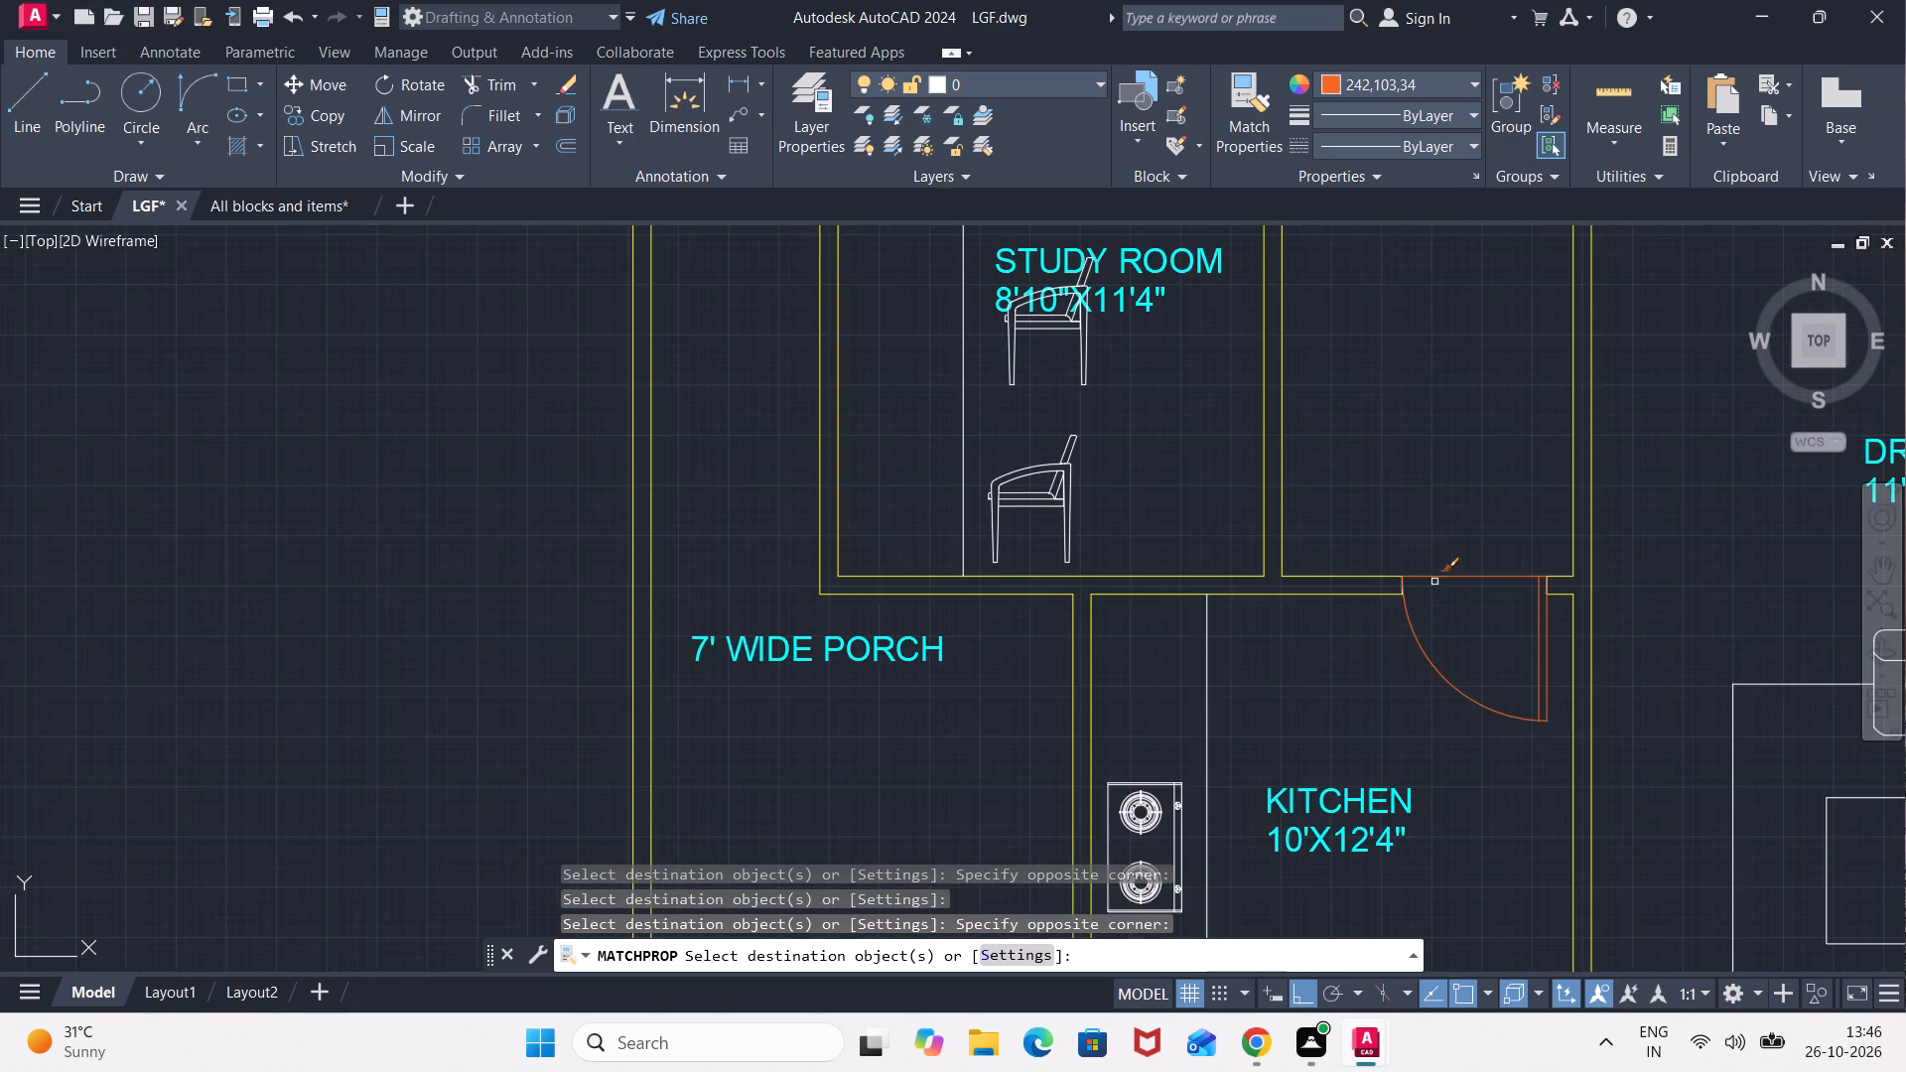
{"action": "scroll", "coordinate": [1497, 509], "scroll_direction": "down", "scroll_amount": 3}
{"action": "middle_click_drag", "start_coordinate": [1617, 464], "coordinate": [1477, 529]}
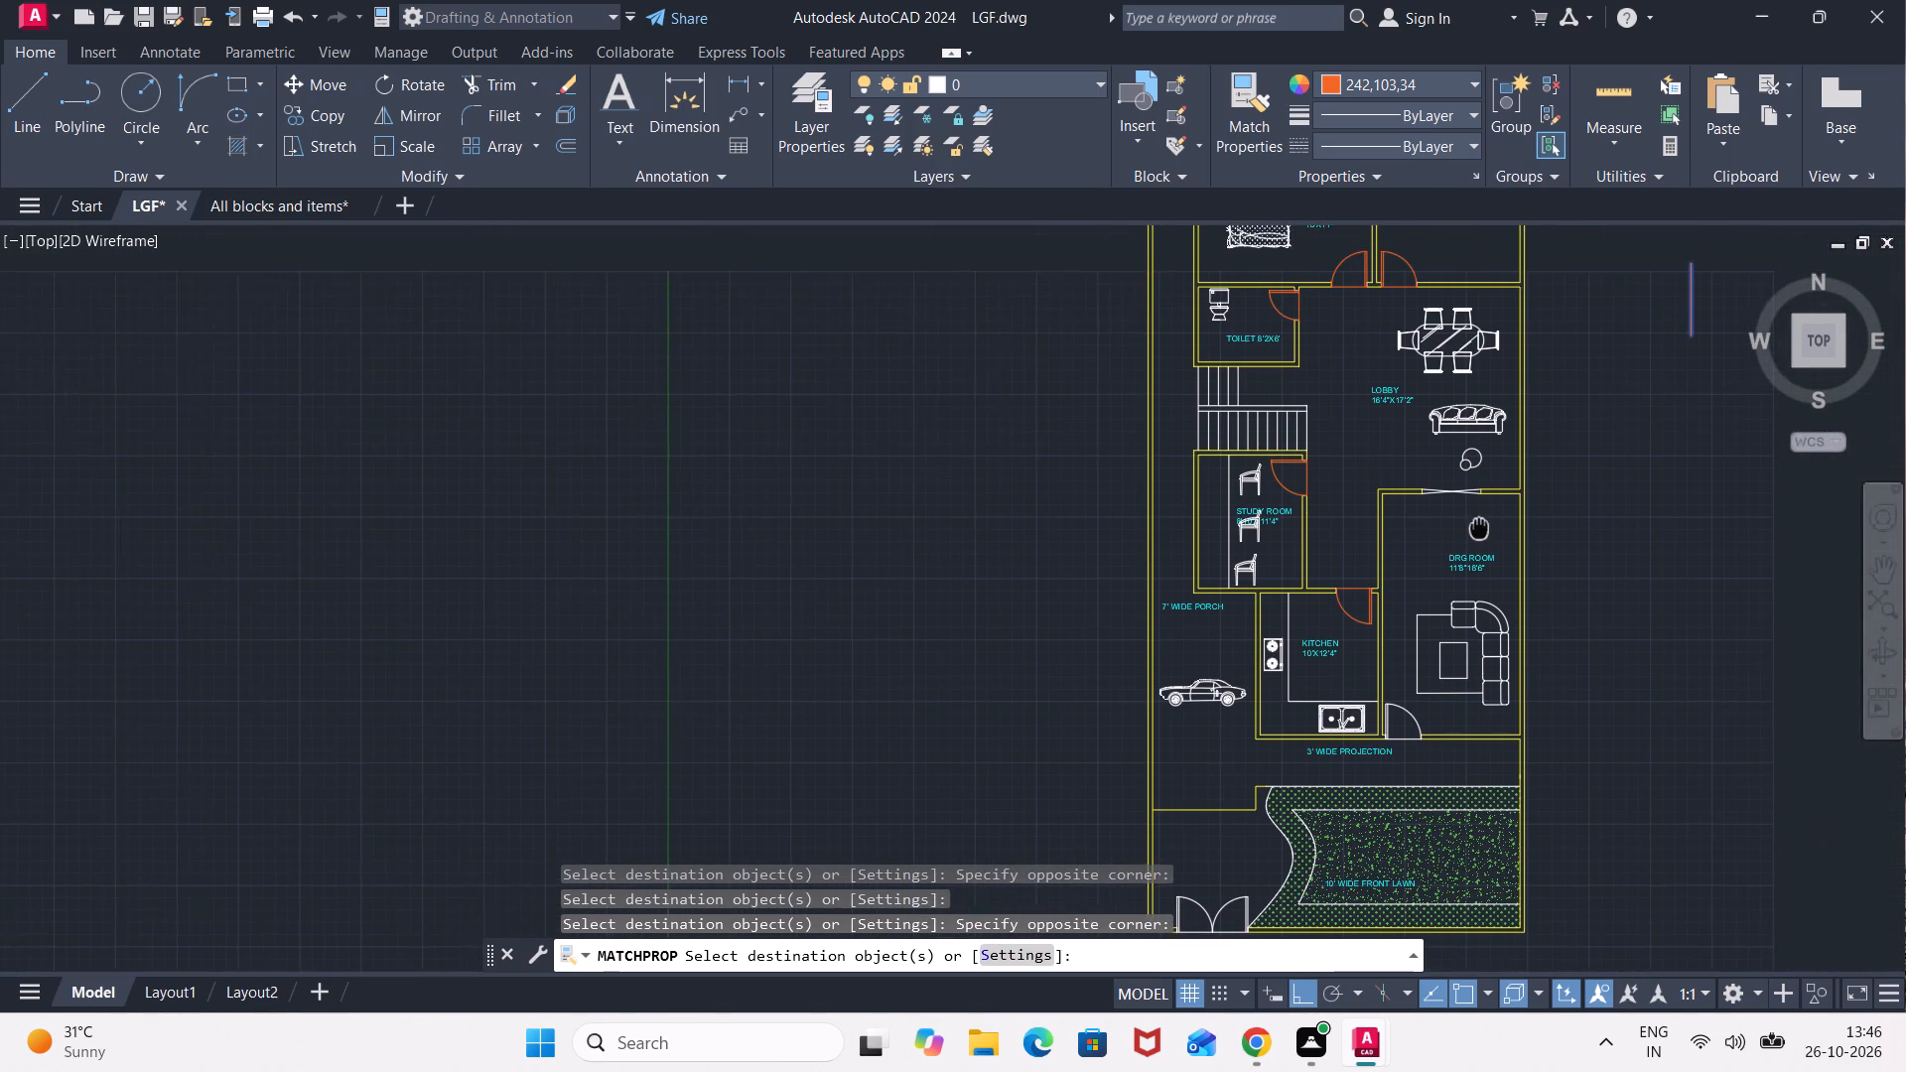
{"action": "middle_click_drag", "start_coordinate": [1477, 529], "coordinate": [1469, 534]}
{"action": "middle_click_drag", "start_coordinate": [1390, 653], "coordinate": [1323, 390]}
{"action": "scroll", "coordinate": [1316, 479], "scroll_direction": "up", "scroll_amount": 3}
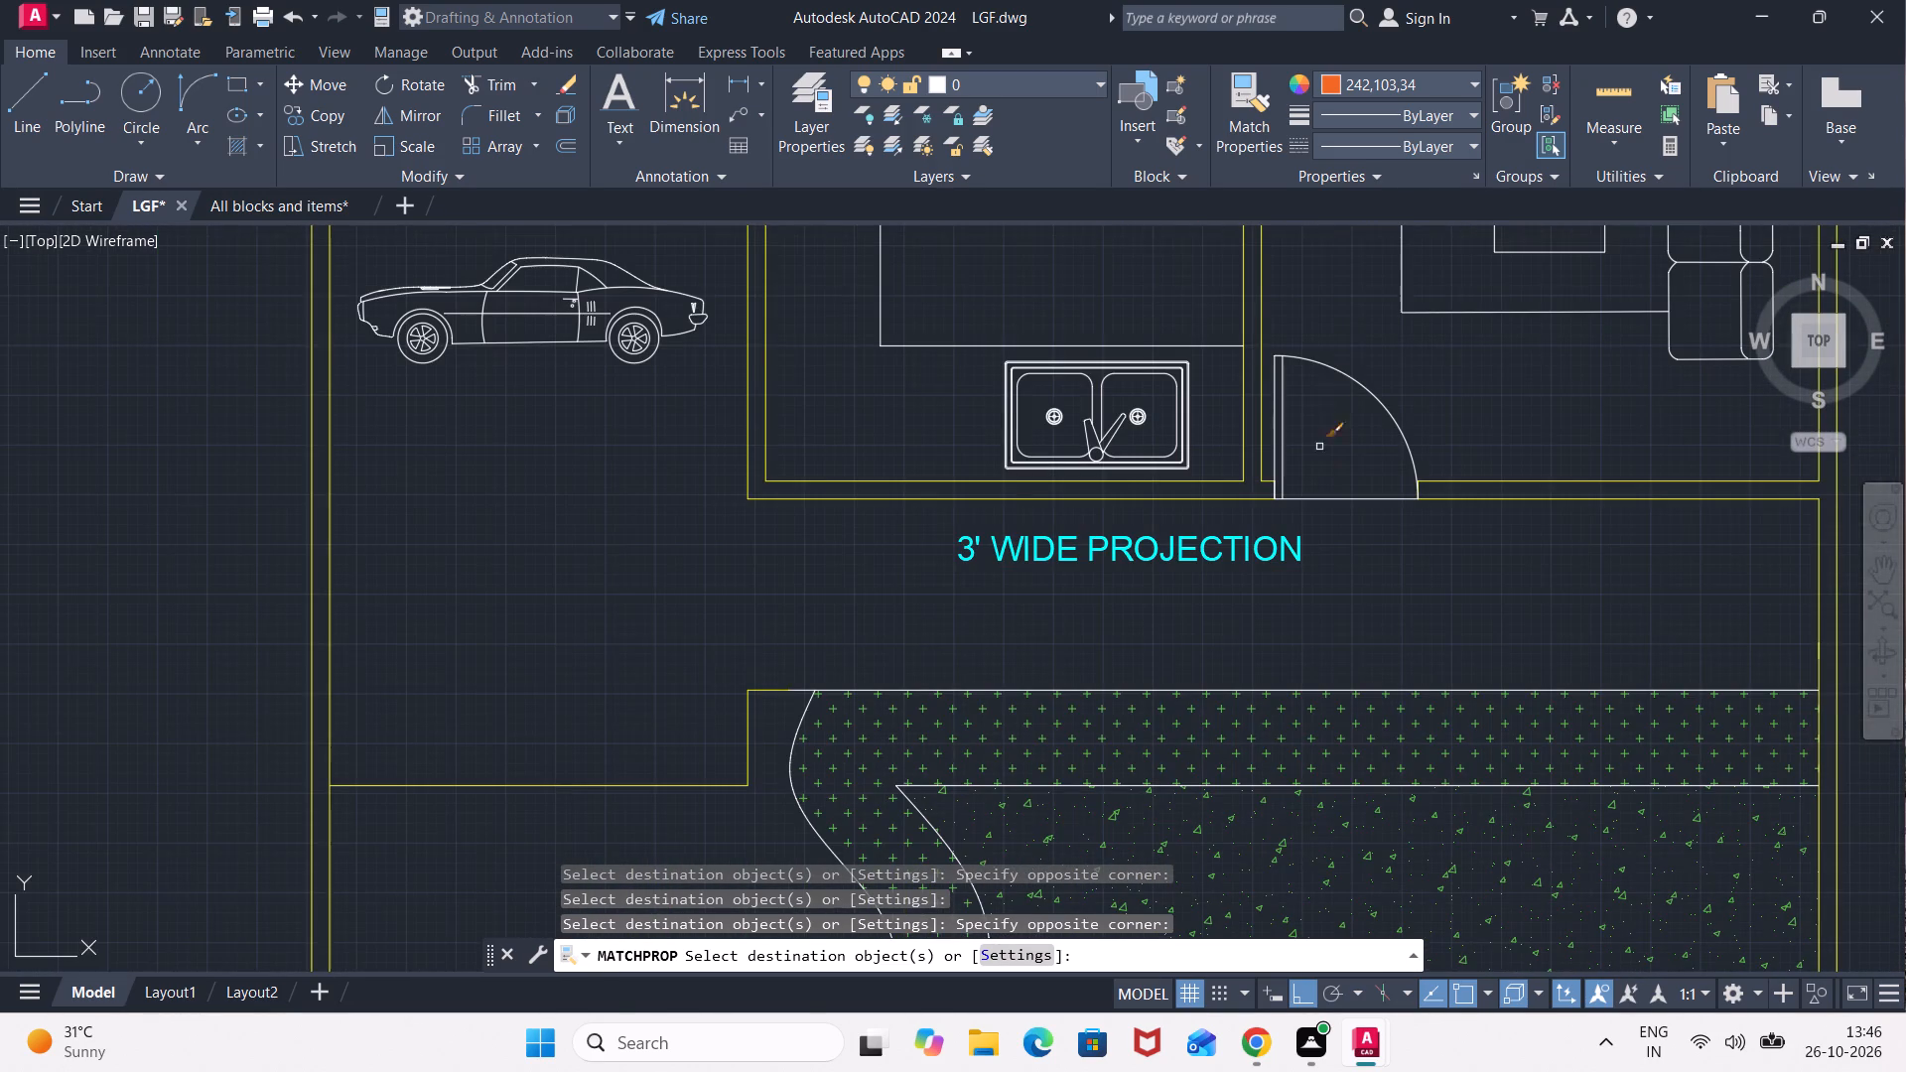
{"action": "left_click", "coordinate": [1320, 342]}
{"action": "left_click", "coordinate": [1275, 402]}
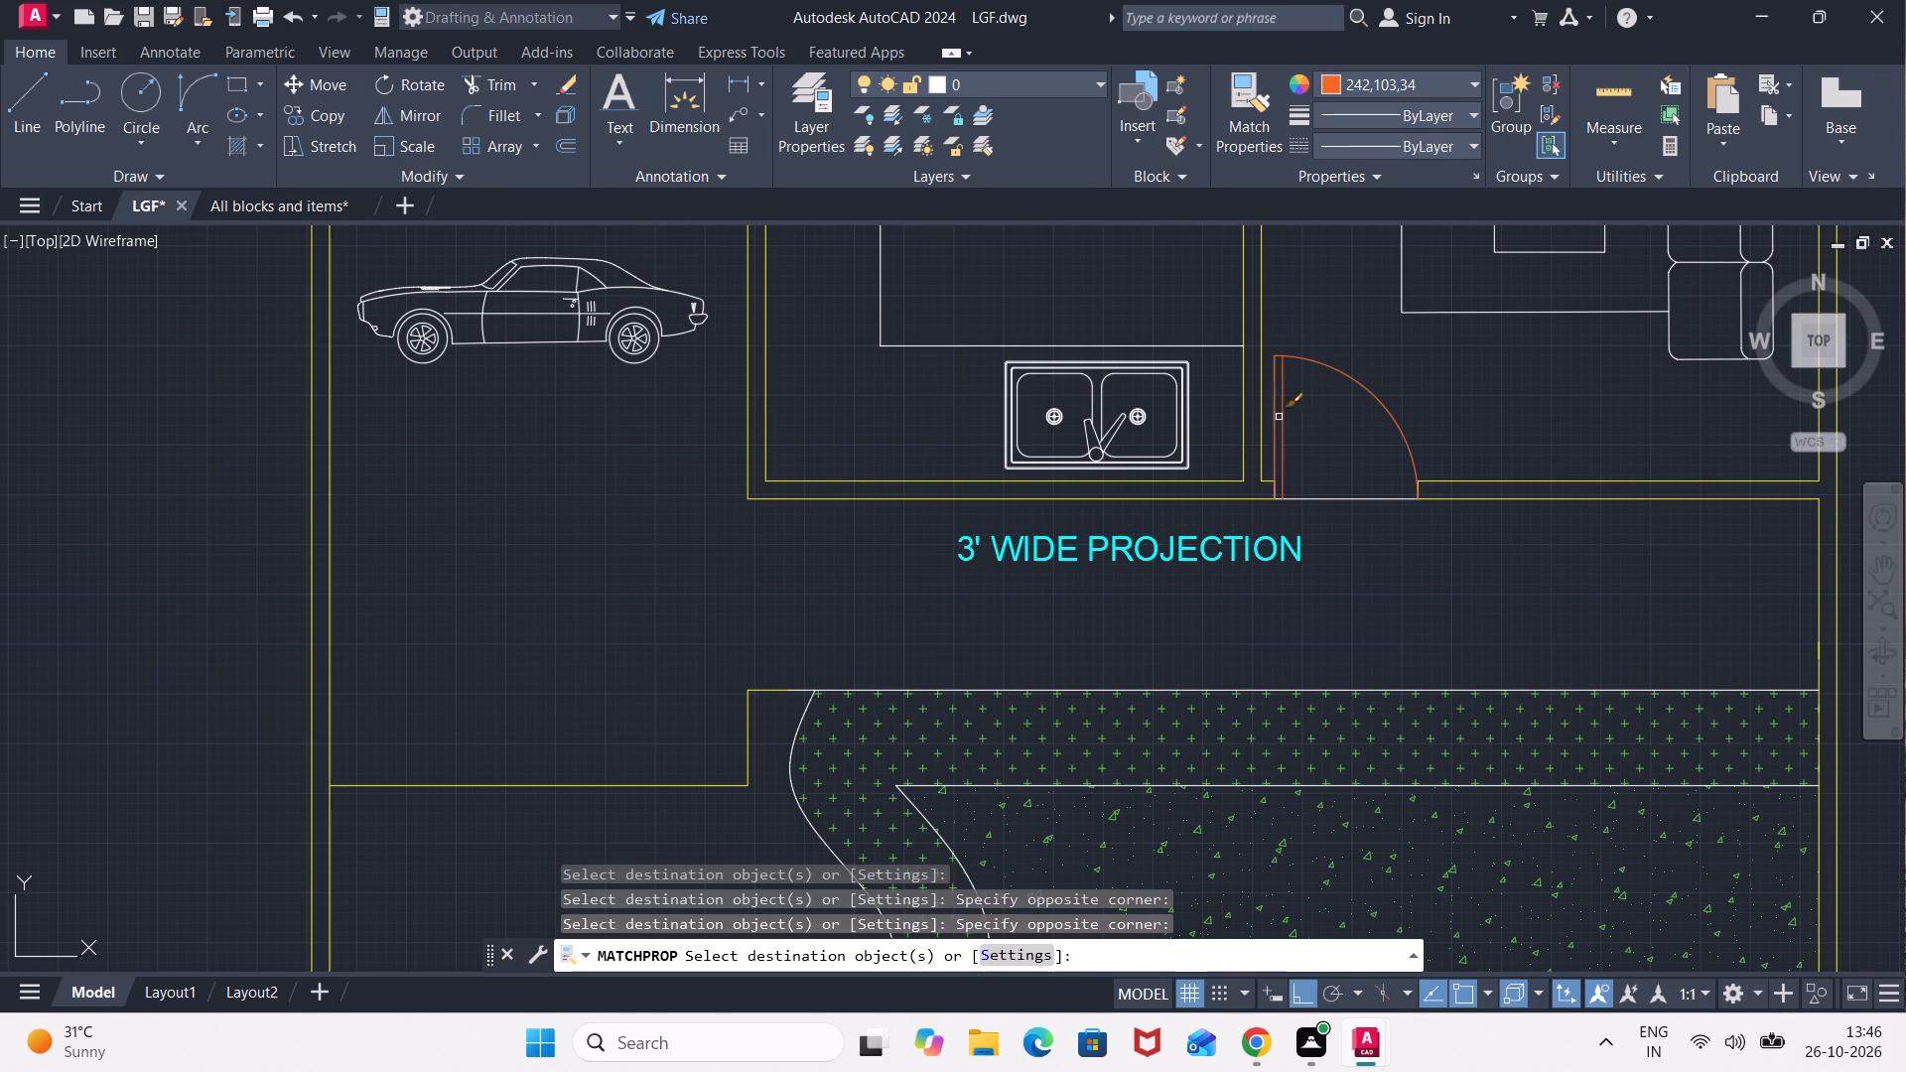
{"action": "left_click", "coordinate": [1330, 501]}
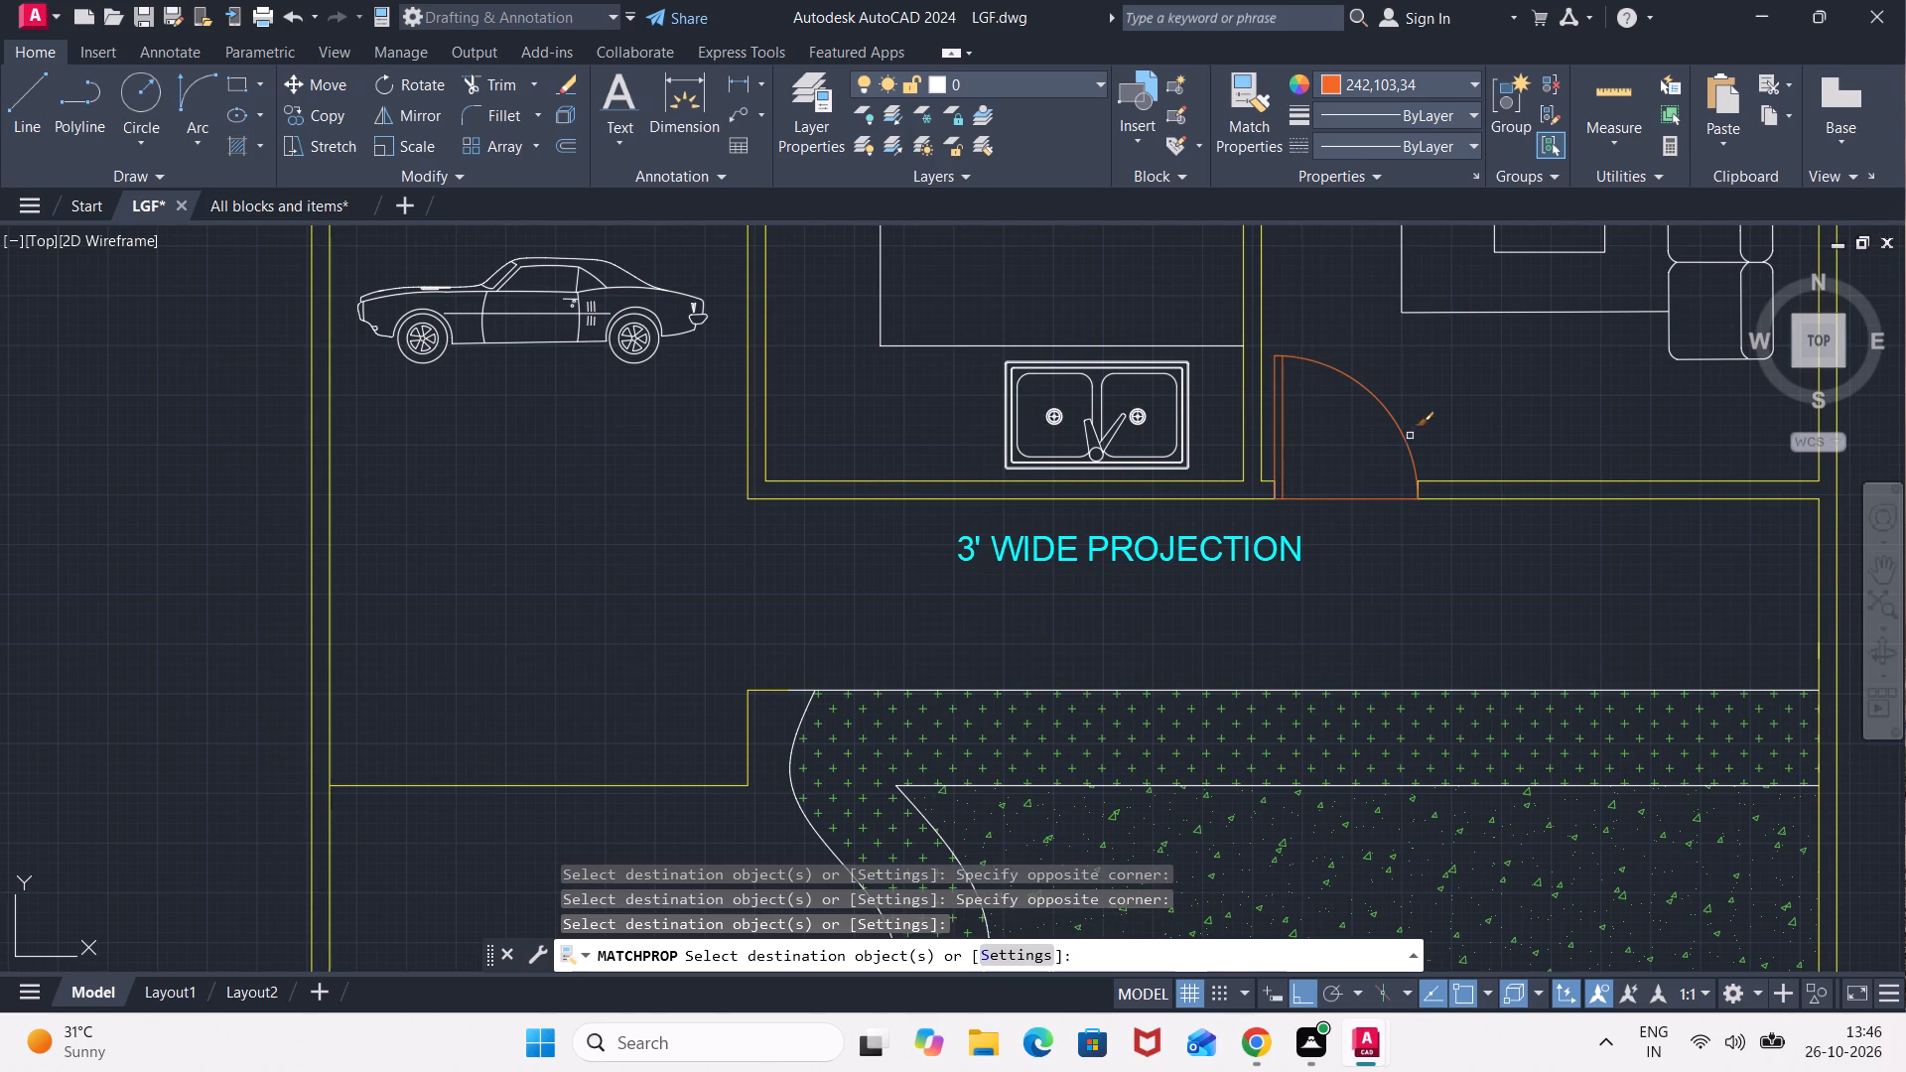
Match the orange properties onto the door between the 12'2"X14'6" BED ROOM and the REAR YARD, including its threshold line.
{"action": "scroll", "coordinate": [1423, 425], "scroll_direction": "down", "scroll_amount": 3}
{"action": "middle_click_drag", "start_coordinate": [1411, 276], "coordinate": [1381, 627]}
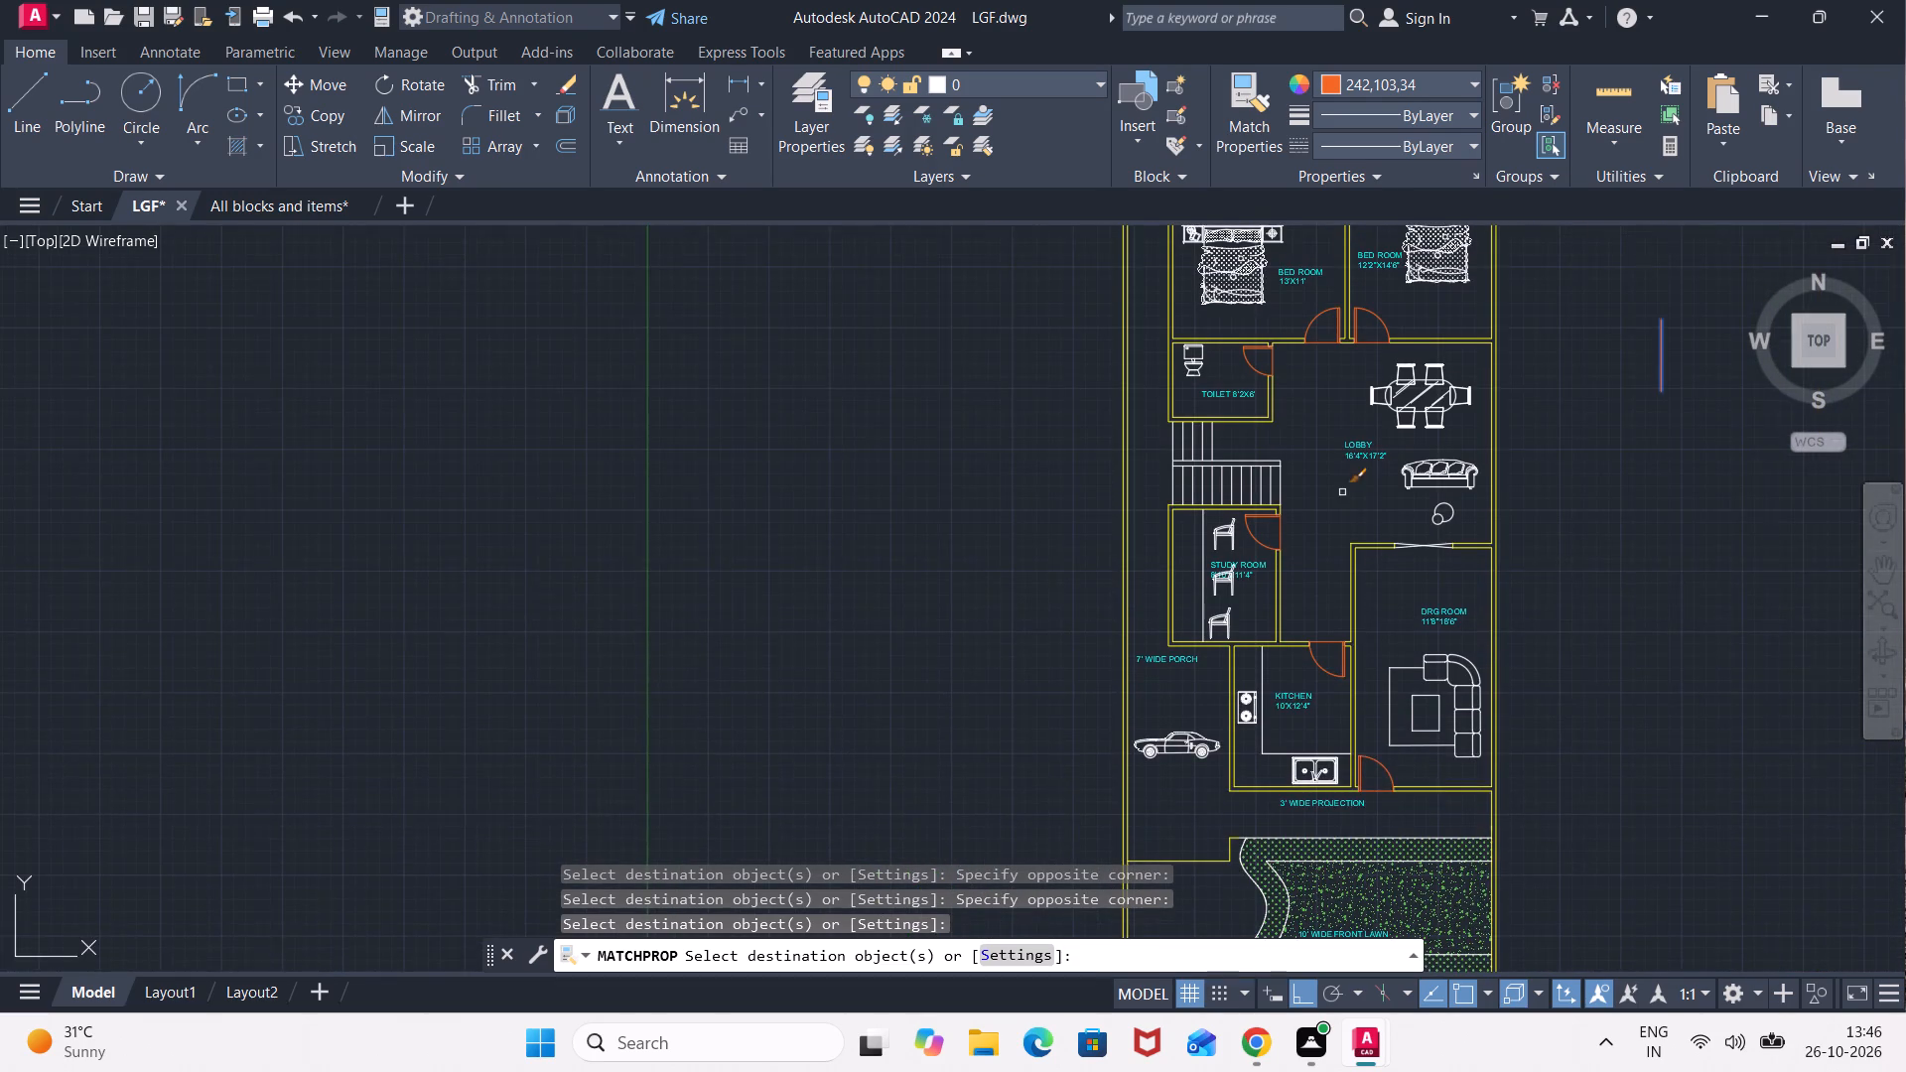
{"action": "middle_click_drag", "start_coordinate": [1343, 492], "coordinate": [1346, 618]}
{"action": "middle_click_drag", "start_coordinate": [1380, 352], "coordinate": [1380, 454]}
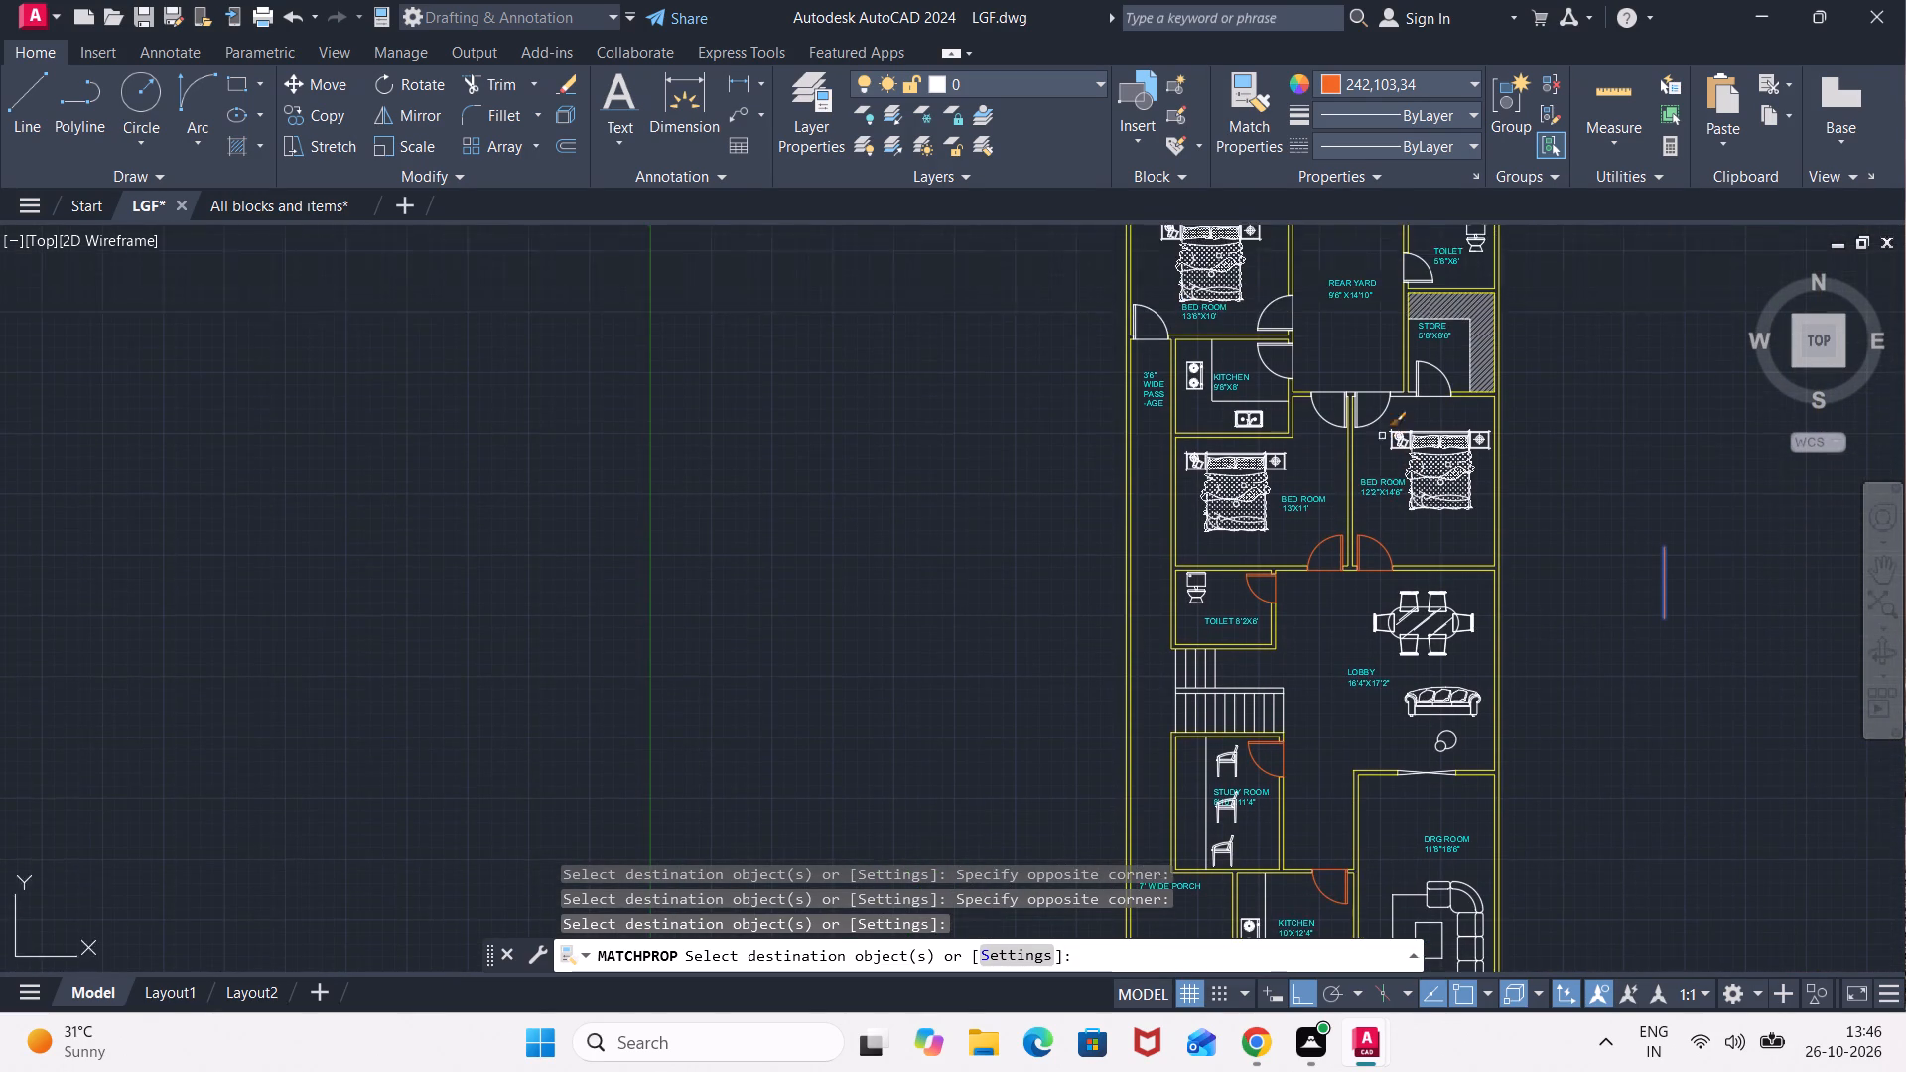
{"action": "scroll", "coordinate": [1388, 388], "scroll_direction": "up", "scroll_amount": 5}
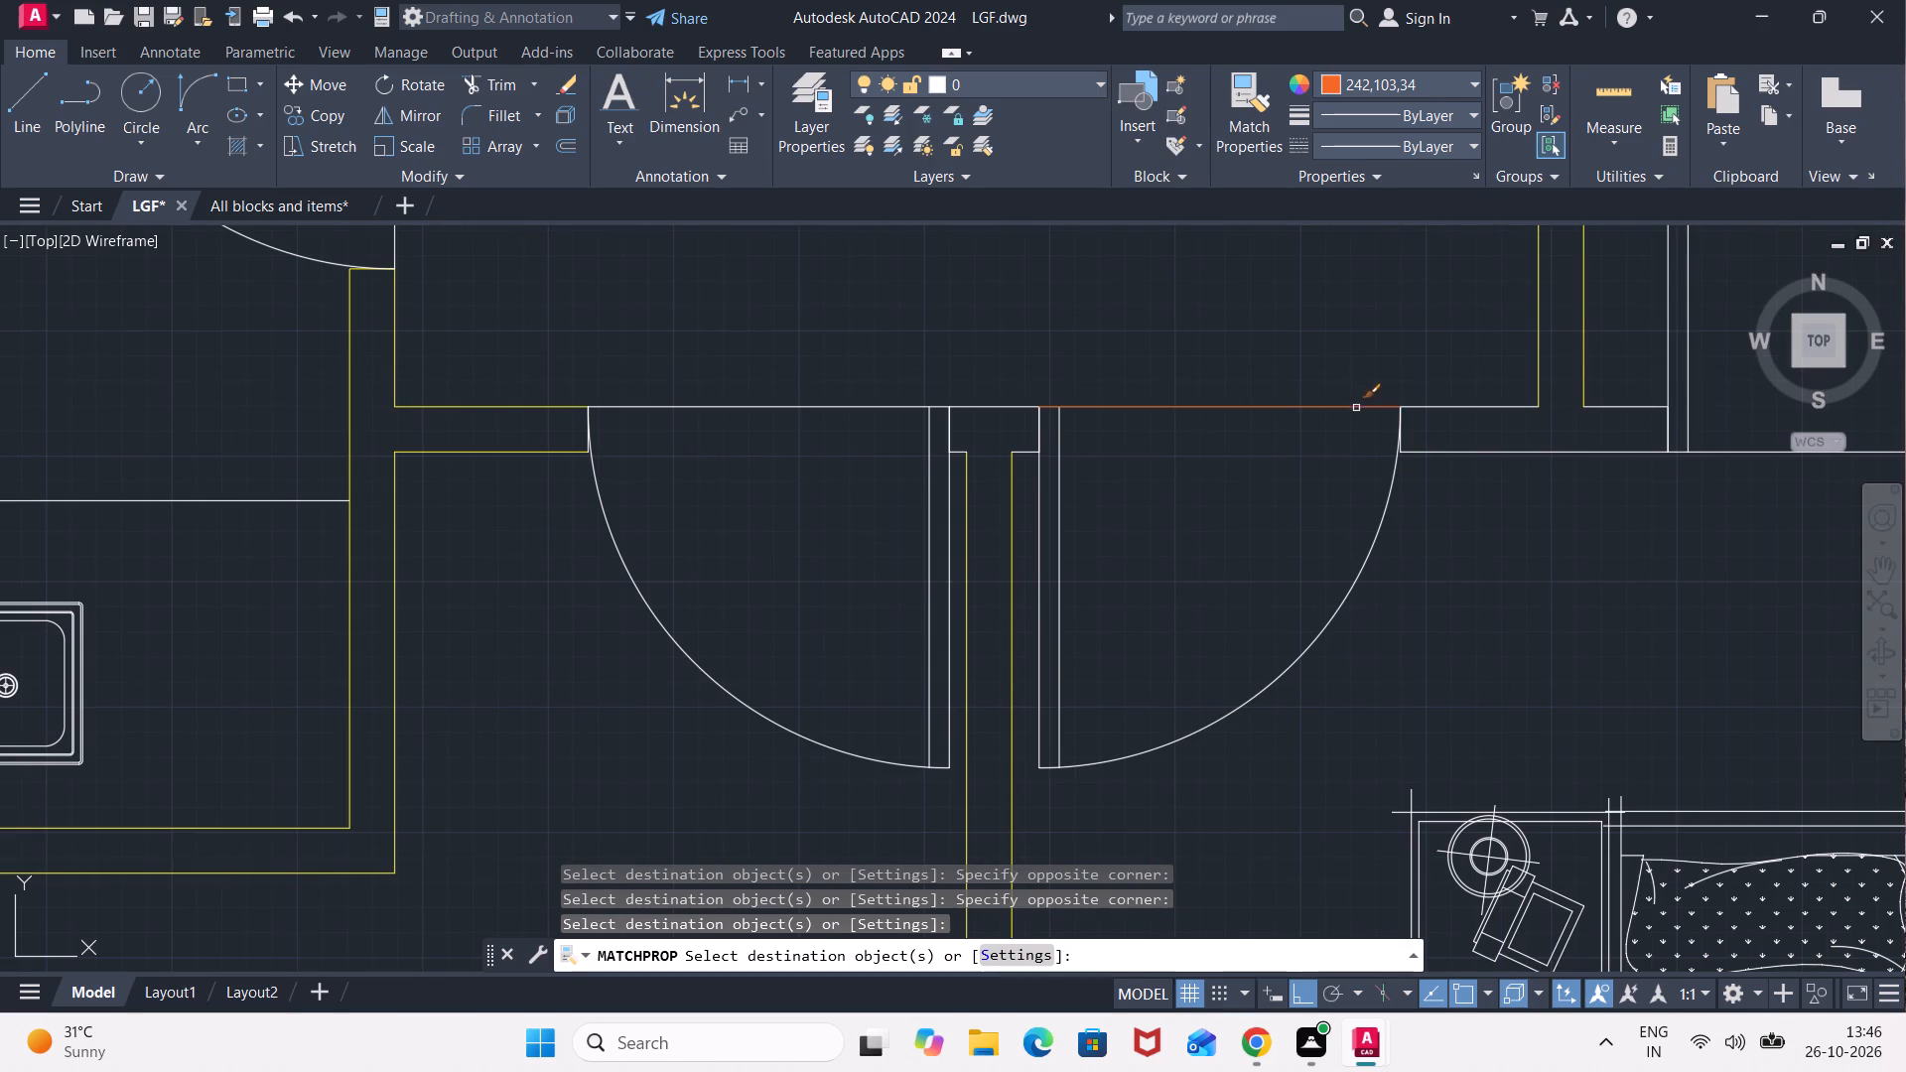
{"action": "left_click", "coordinate": [1356, 408]}
{"action": "left_click", "coordinate": [1406, 504]}
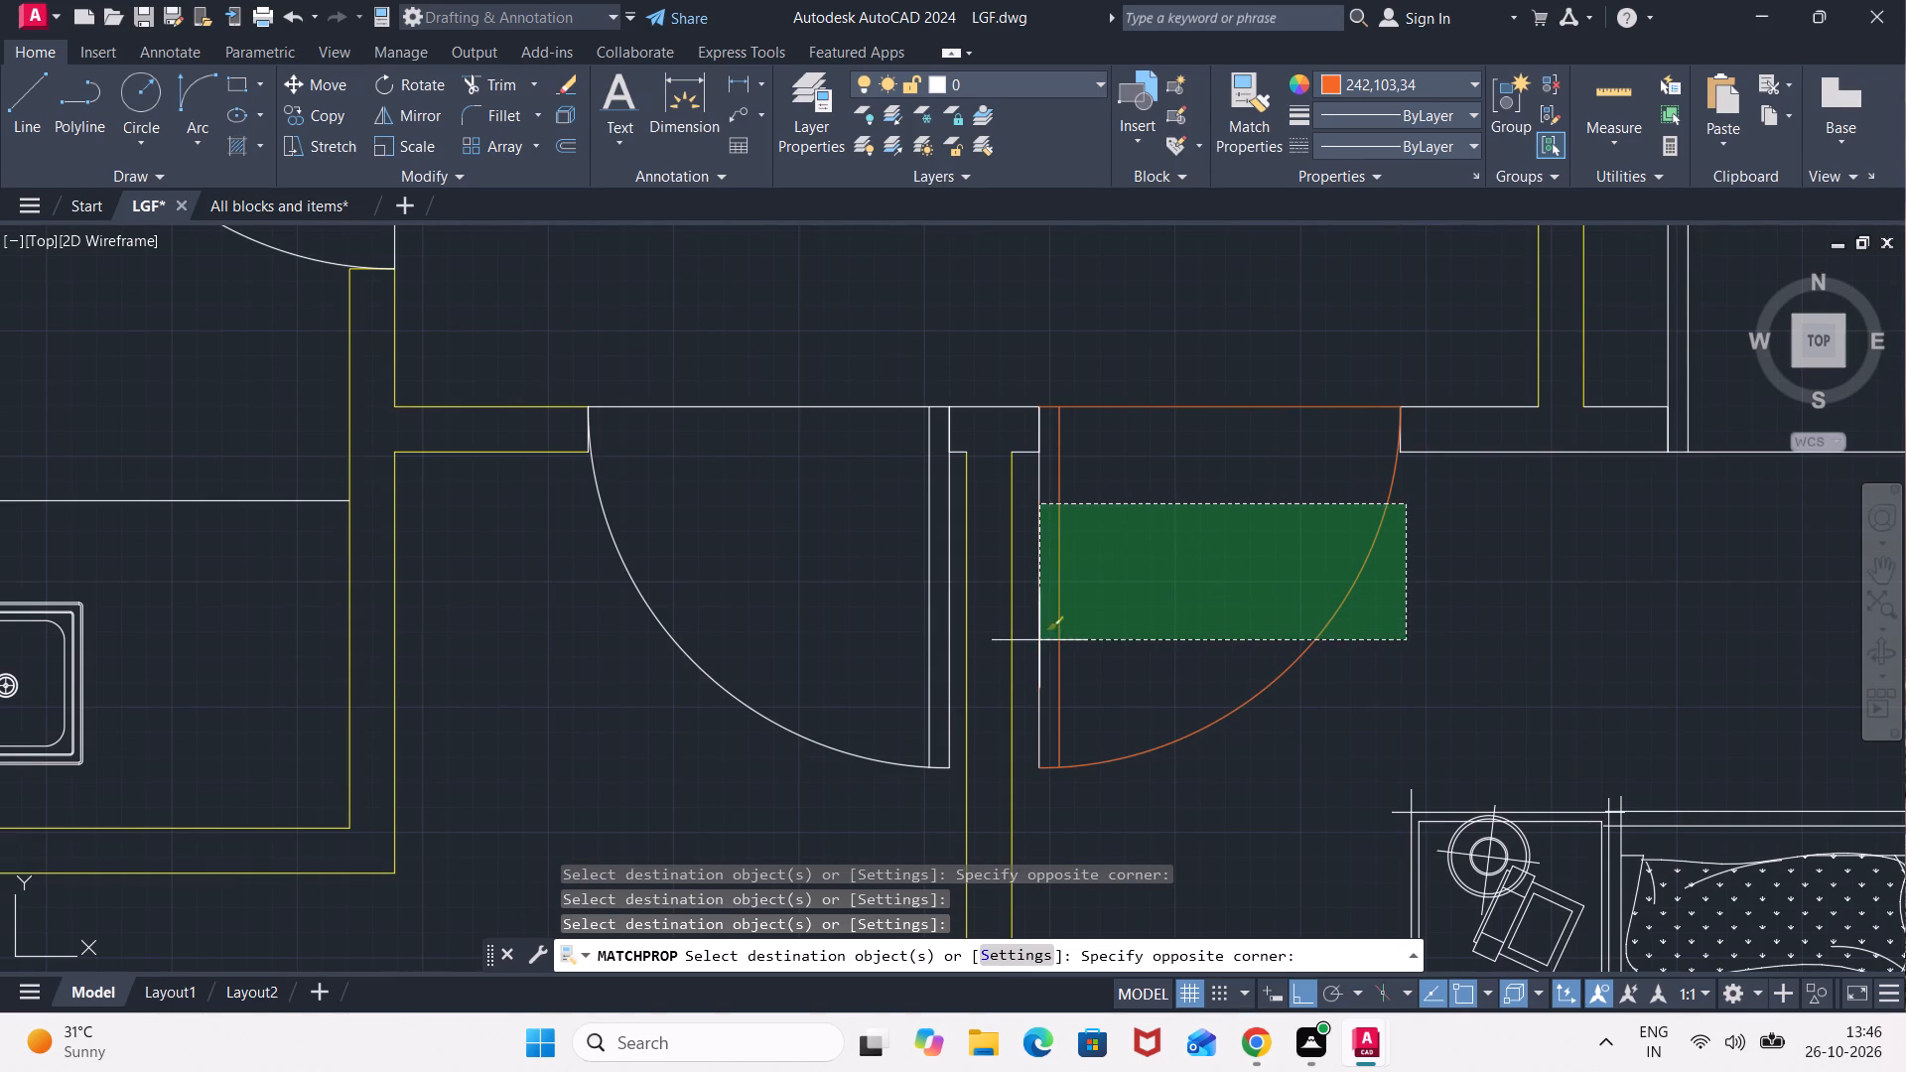
{"action": "left_click", "coordinate": [1033, 647]}
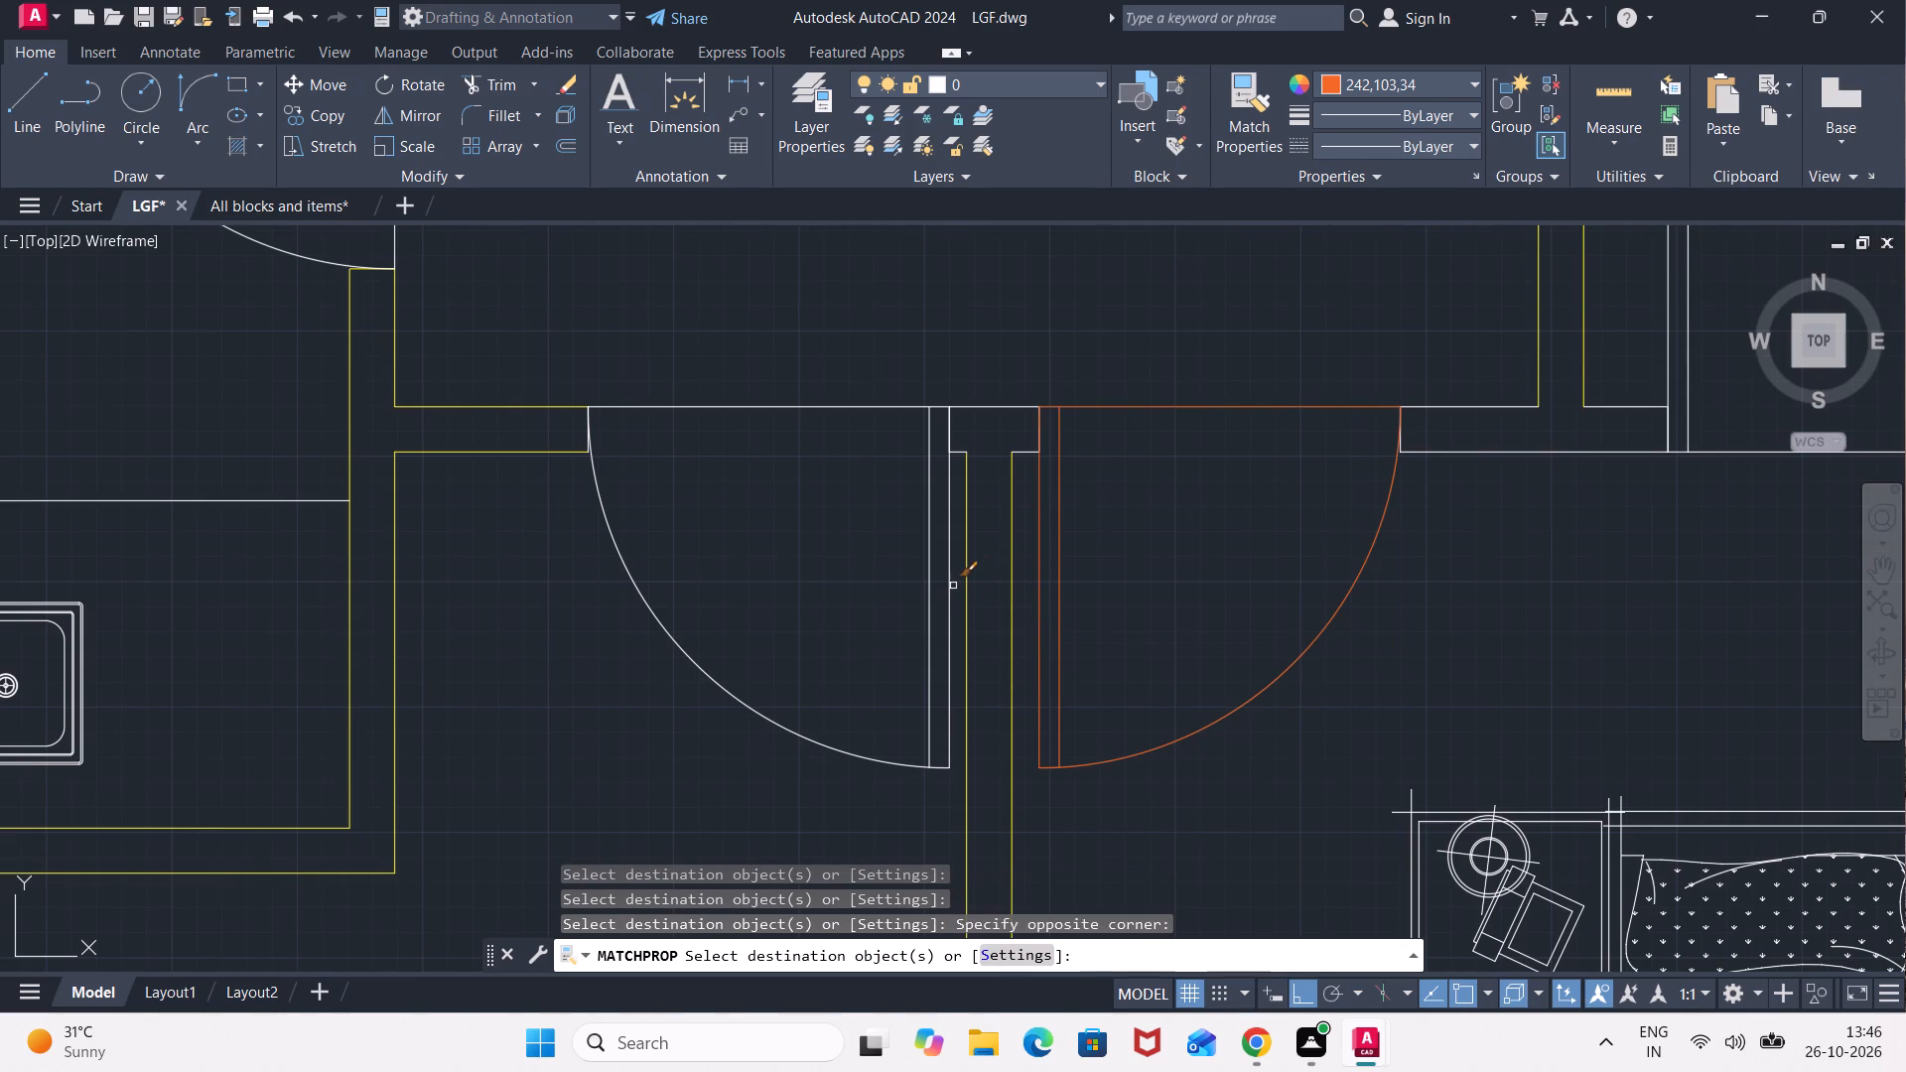
Match the orange properties onto the door between the 13'X11' BED ROOM and the REAR YARD, including its threshold line.
{"action": "left_click", "coordinate": [954, 586]}
{"action": "left_click", "coordinate": [624, 666]}
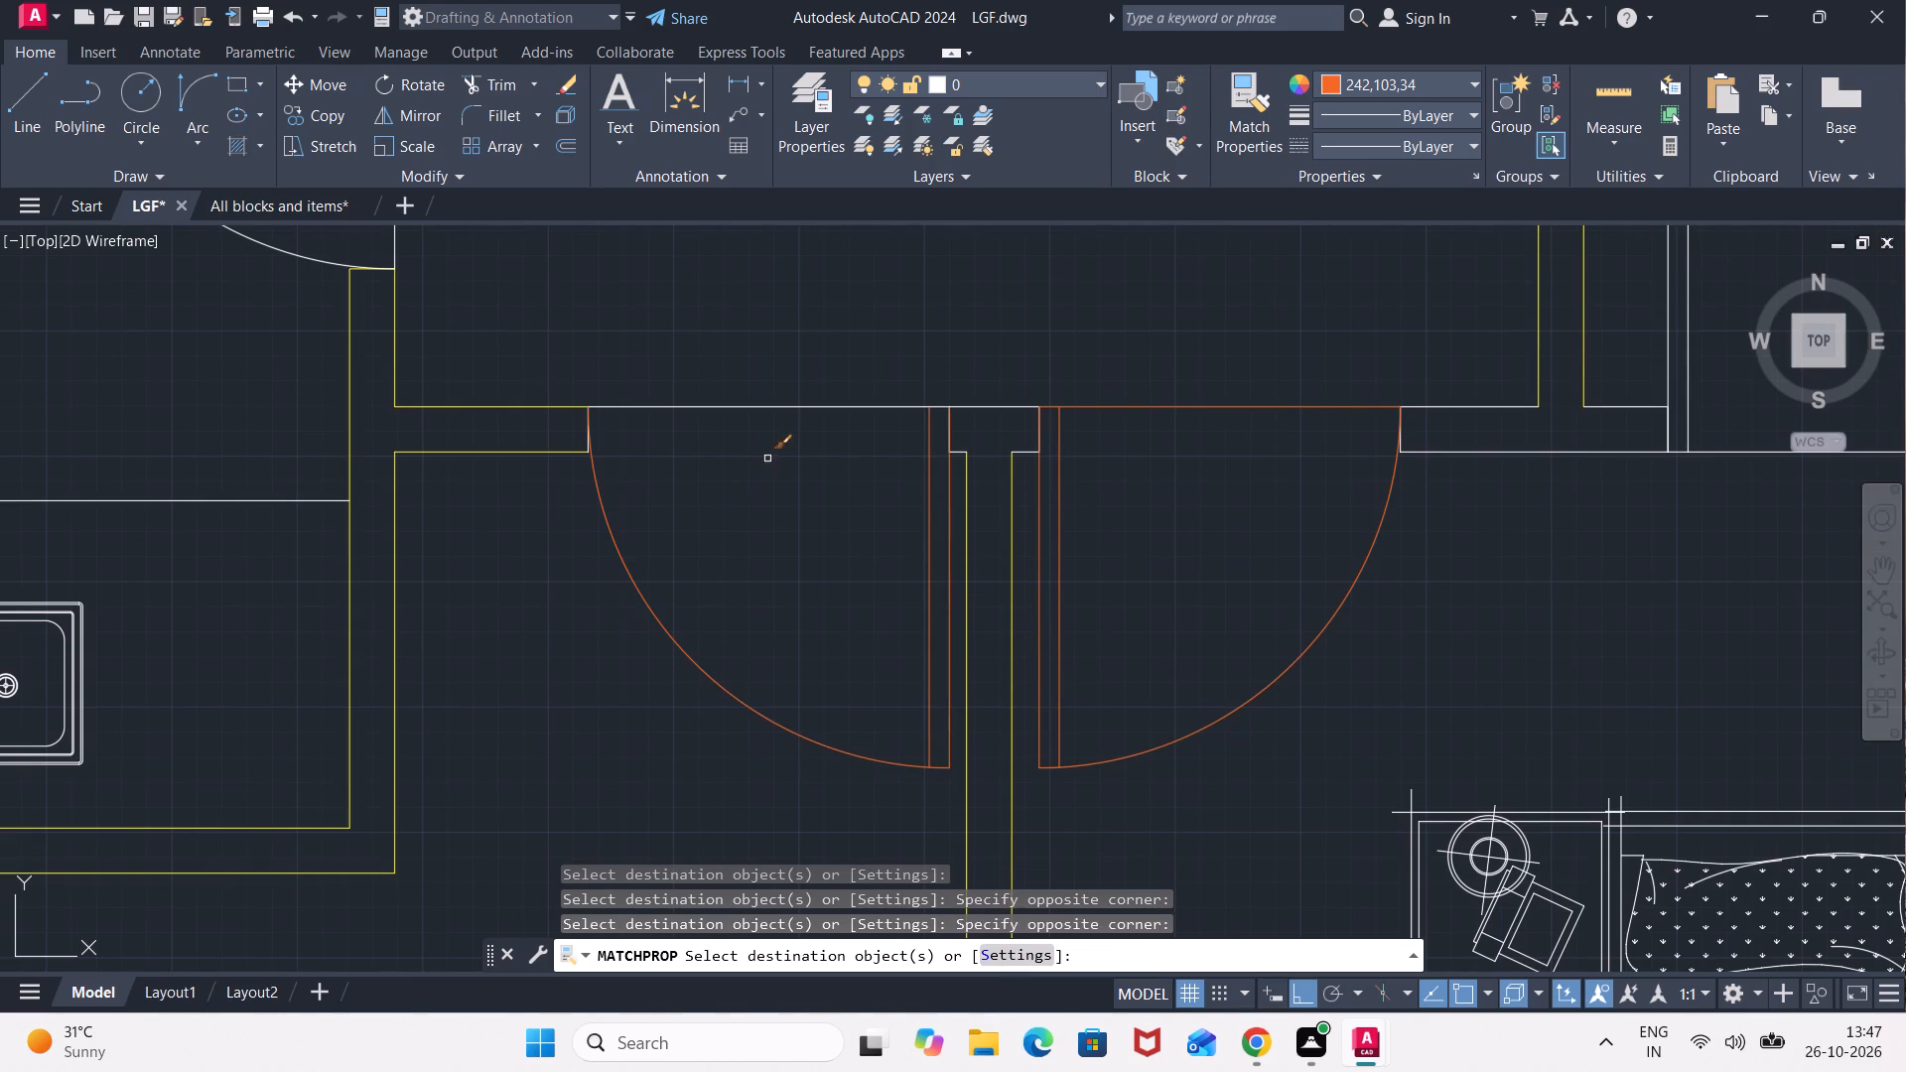
{"action": "left_click", "coordinate": [844, 405]}
Match the orange properties onto the STORE door's leaf, swing arc and threshold line.
{"action": "scroll", "coordinate": [1193, 511], "scroll_direction": "down", "scroll_amount": 1}
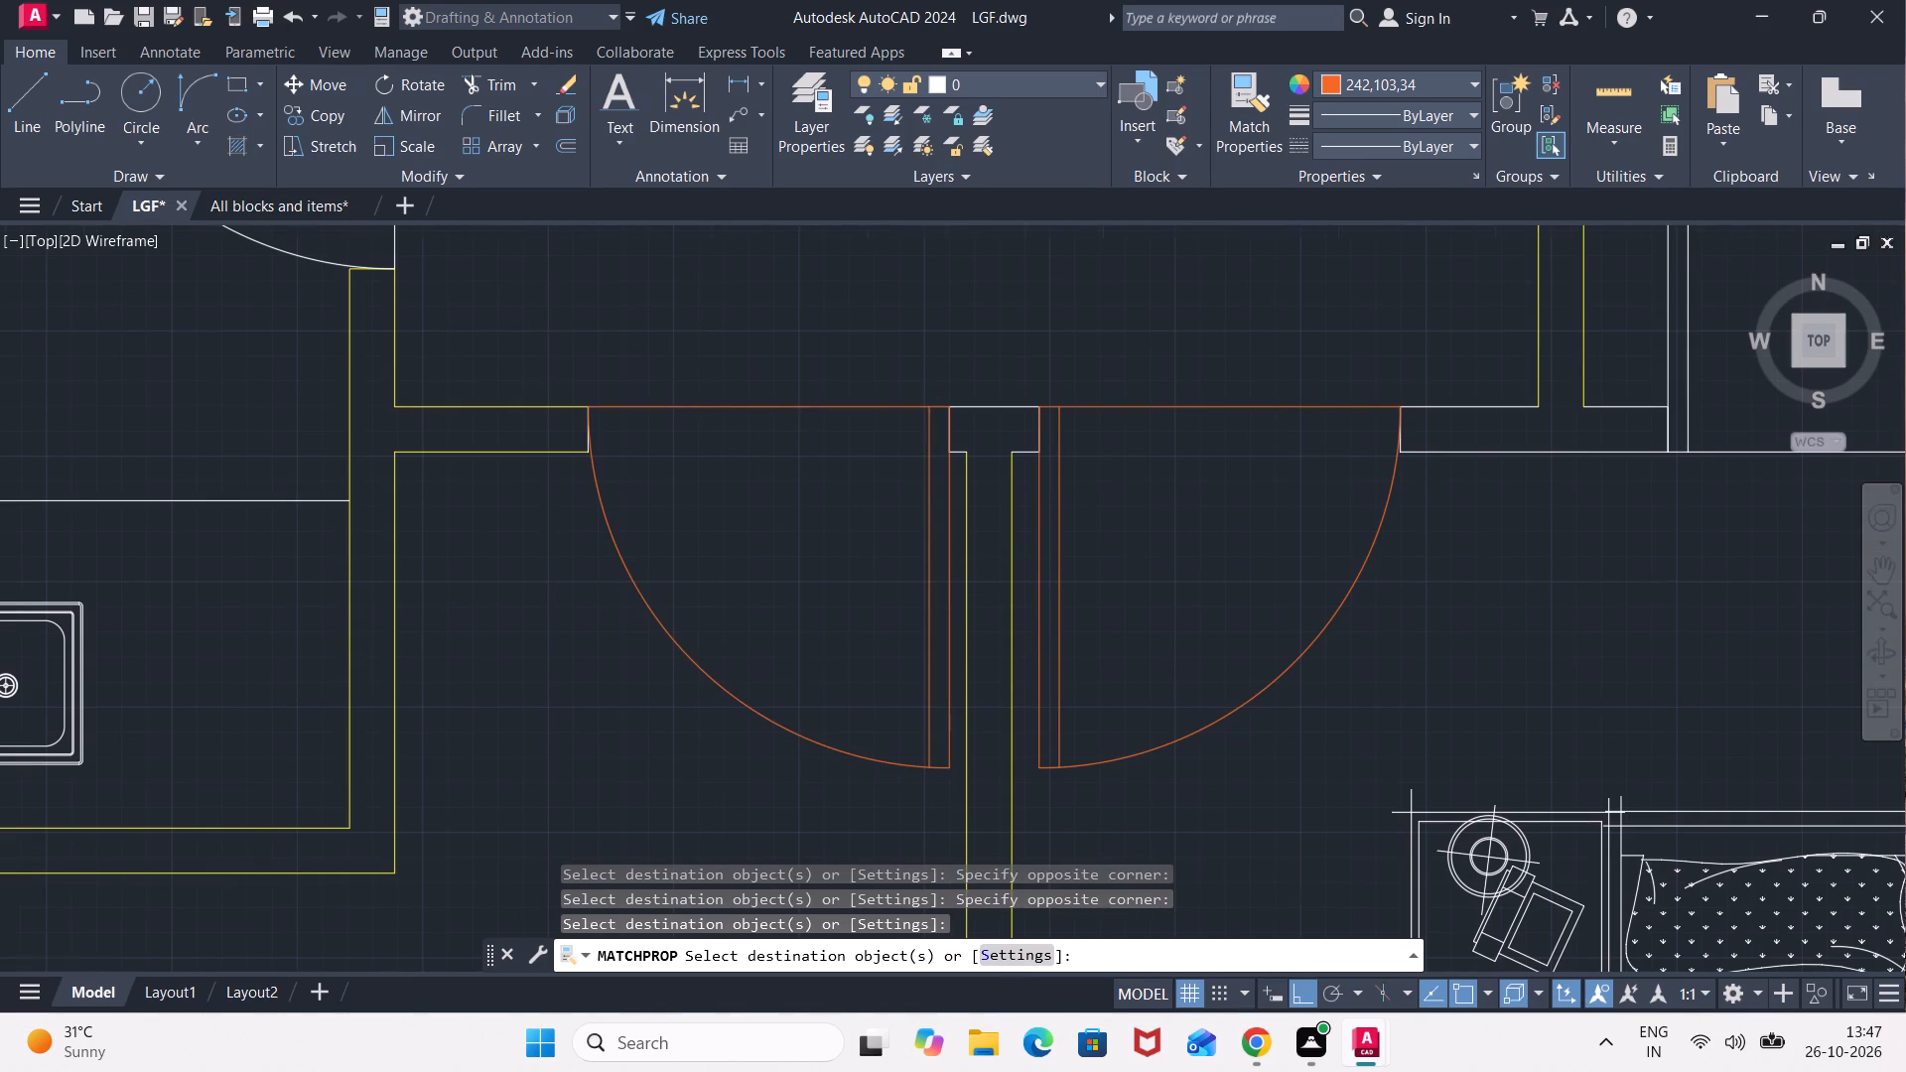
{"action": "scroll", "coordinate": [1205, 515], "scroll_direction": "down", "scroll_amount": 2}
{"action": "scroll", "coordinate": [1348, 471], "scroll_direction": "up", "scroll_amount": 2}
{"action": "left_click", "coordinate": [1444, 365]}
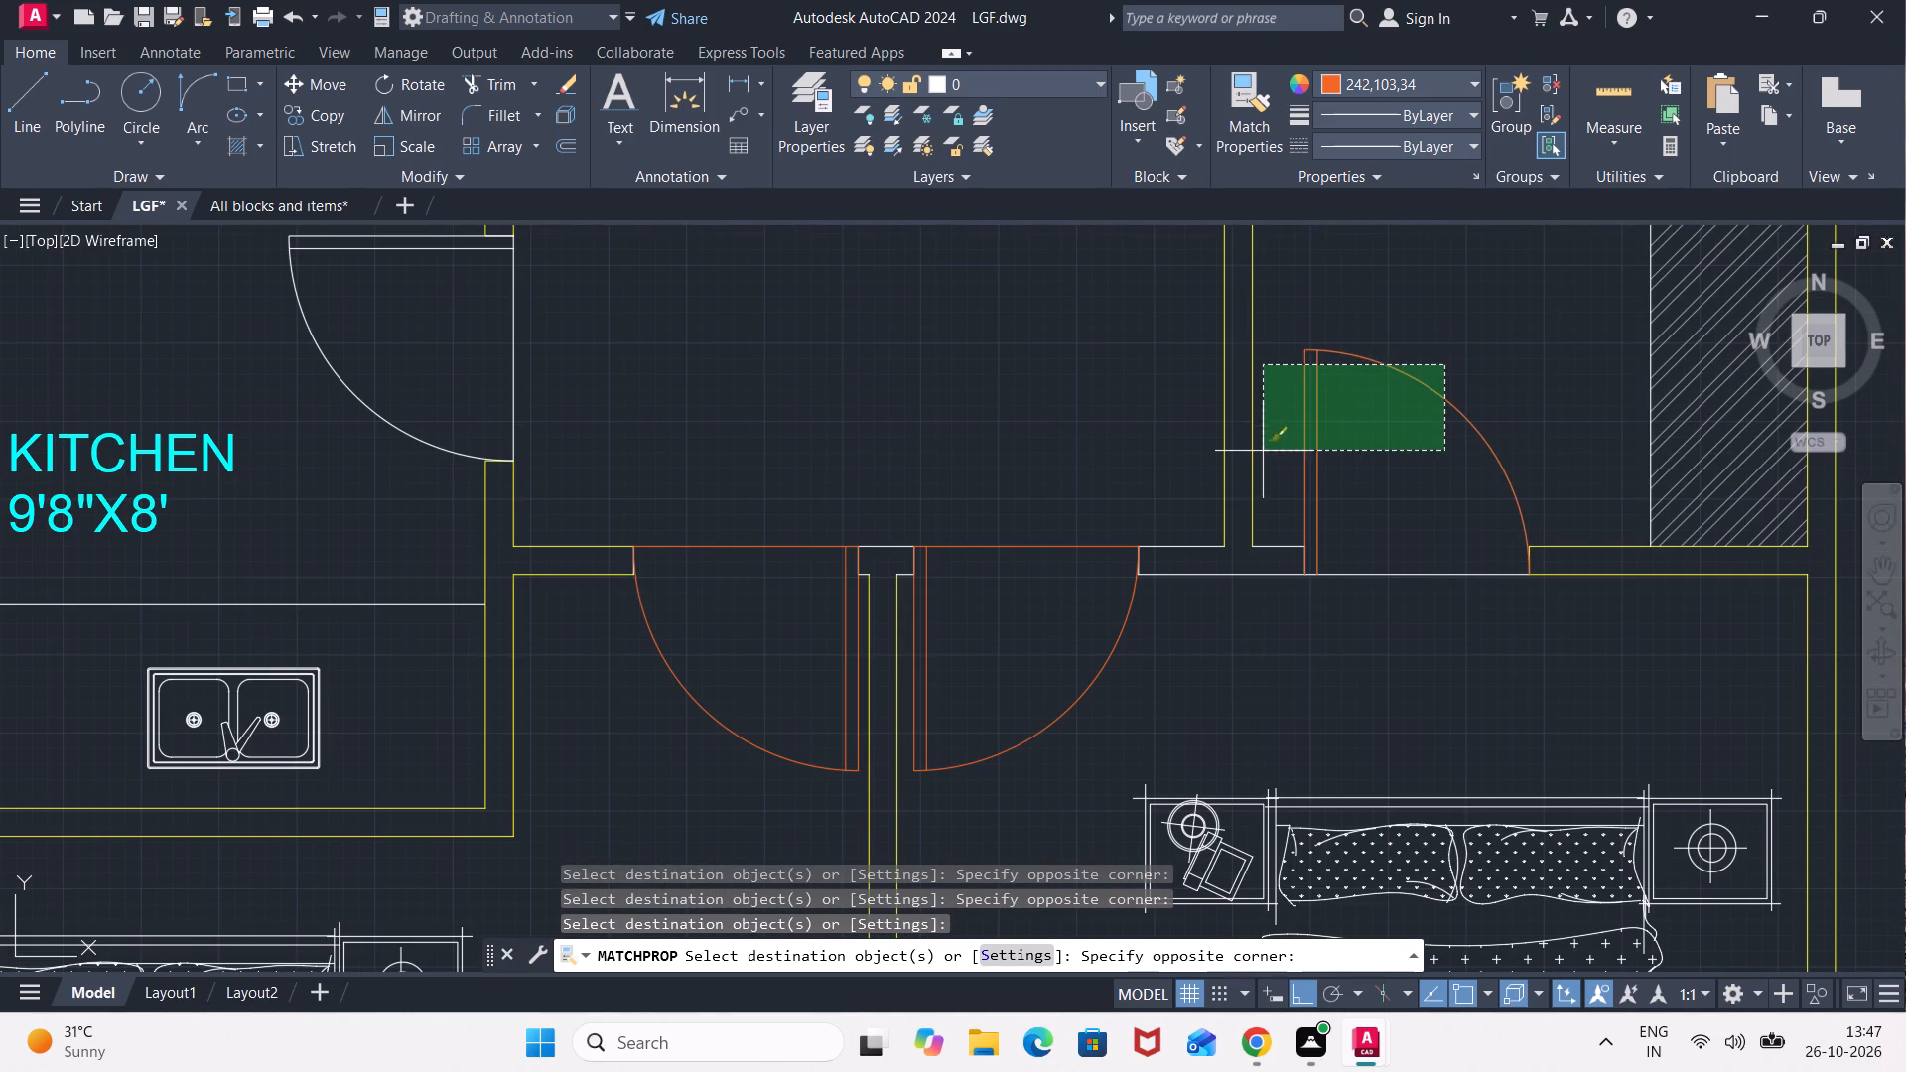
{"action": "left_click", "coordinate": [1275, 454]}
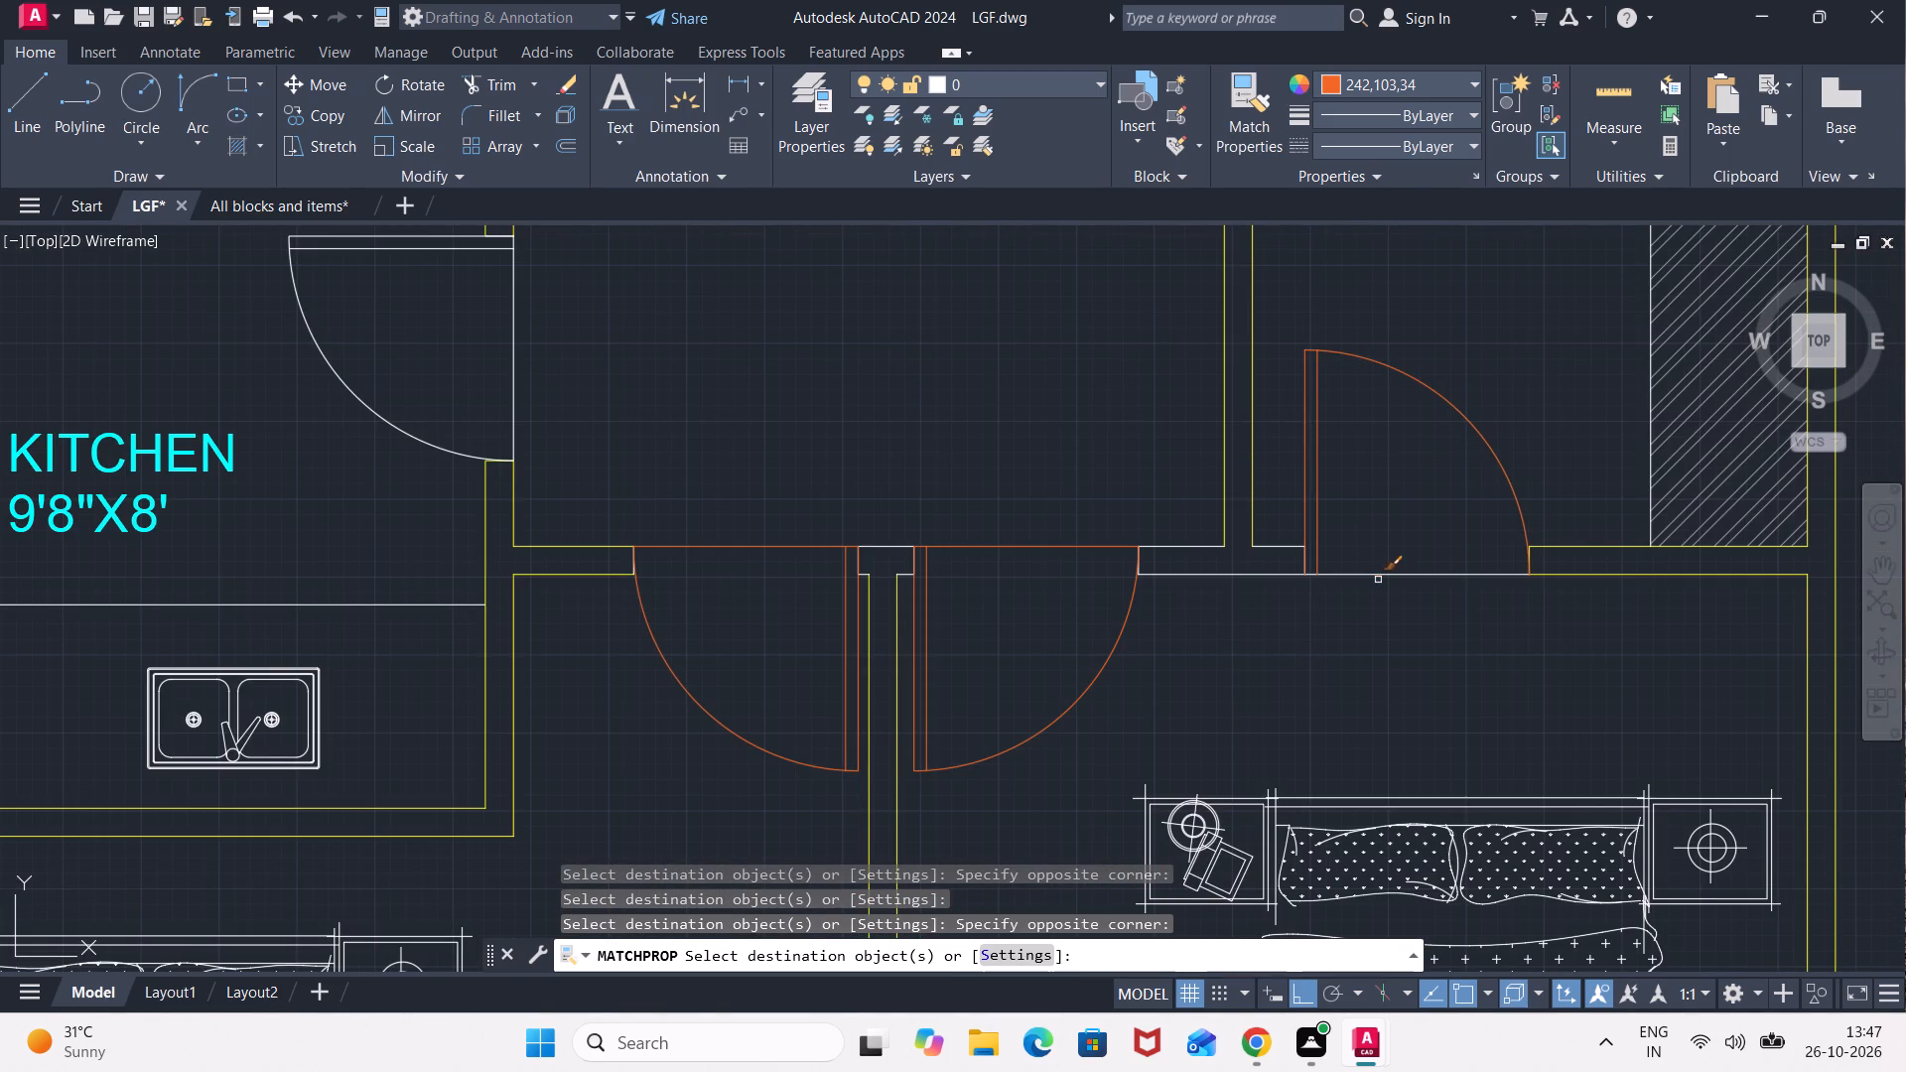
{"action": "left_click", "coordinate": [1378, 580]}
{"action": "left_click", "coordinate": [1381, 554]}
{"action": "left_click", "coordinate": [1384, 574]}
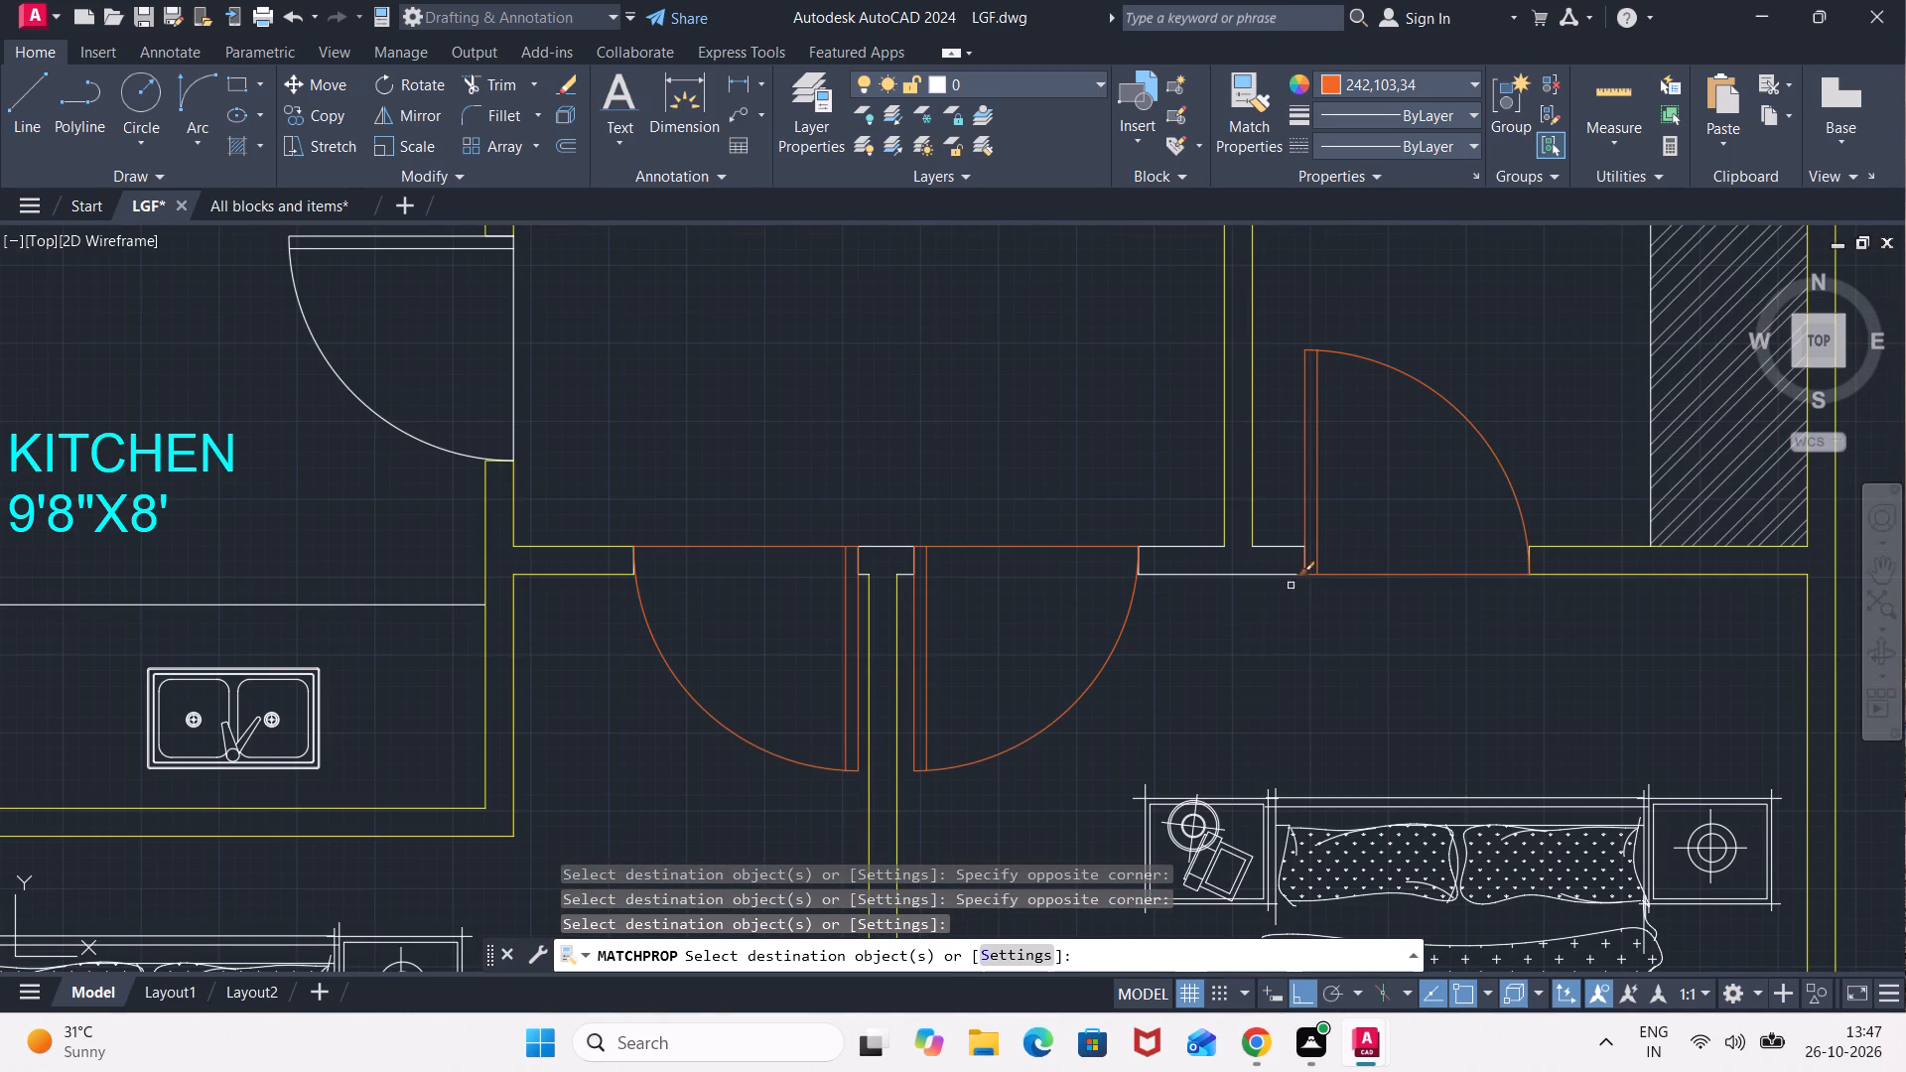
Match the orange properties onto the door of the 9'8"X8' KITCHEN, including its threshold line, leaf and swing arc.
{"action": "scroll", "coordinate": [1096, 430], "scroll_direction": "down", "scroll_amount": 2}
{"action": "middle_click_drag", "start_coordinate": [1060, 421], "coordinate": [1408, 502]}
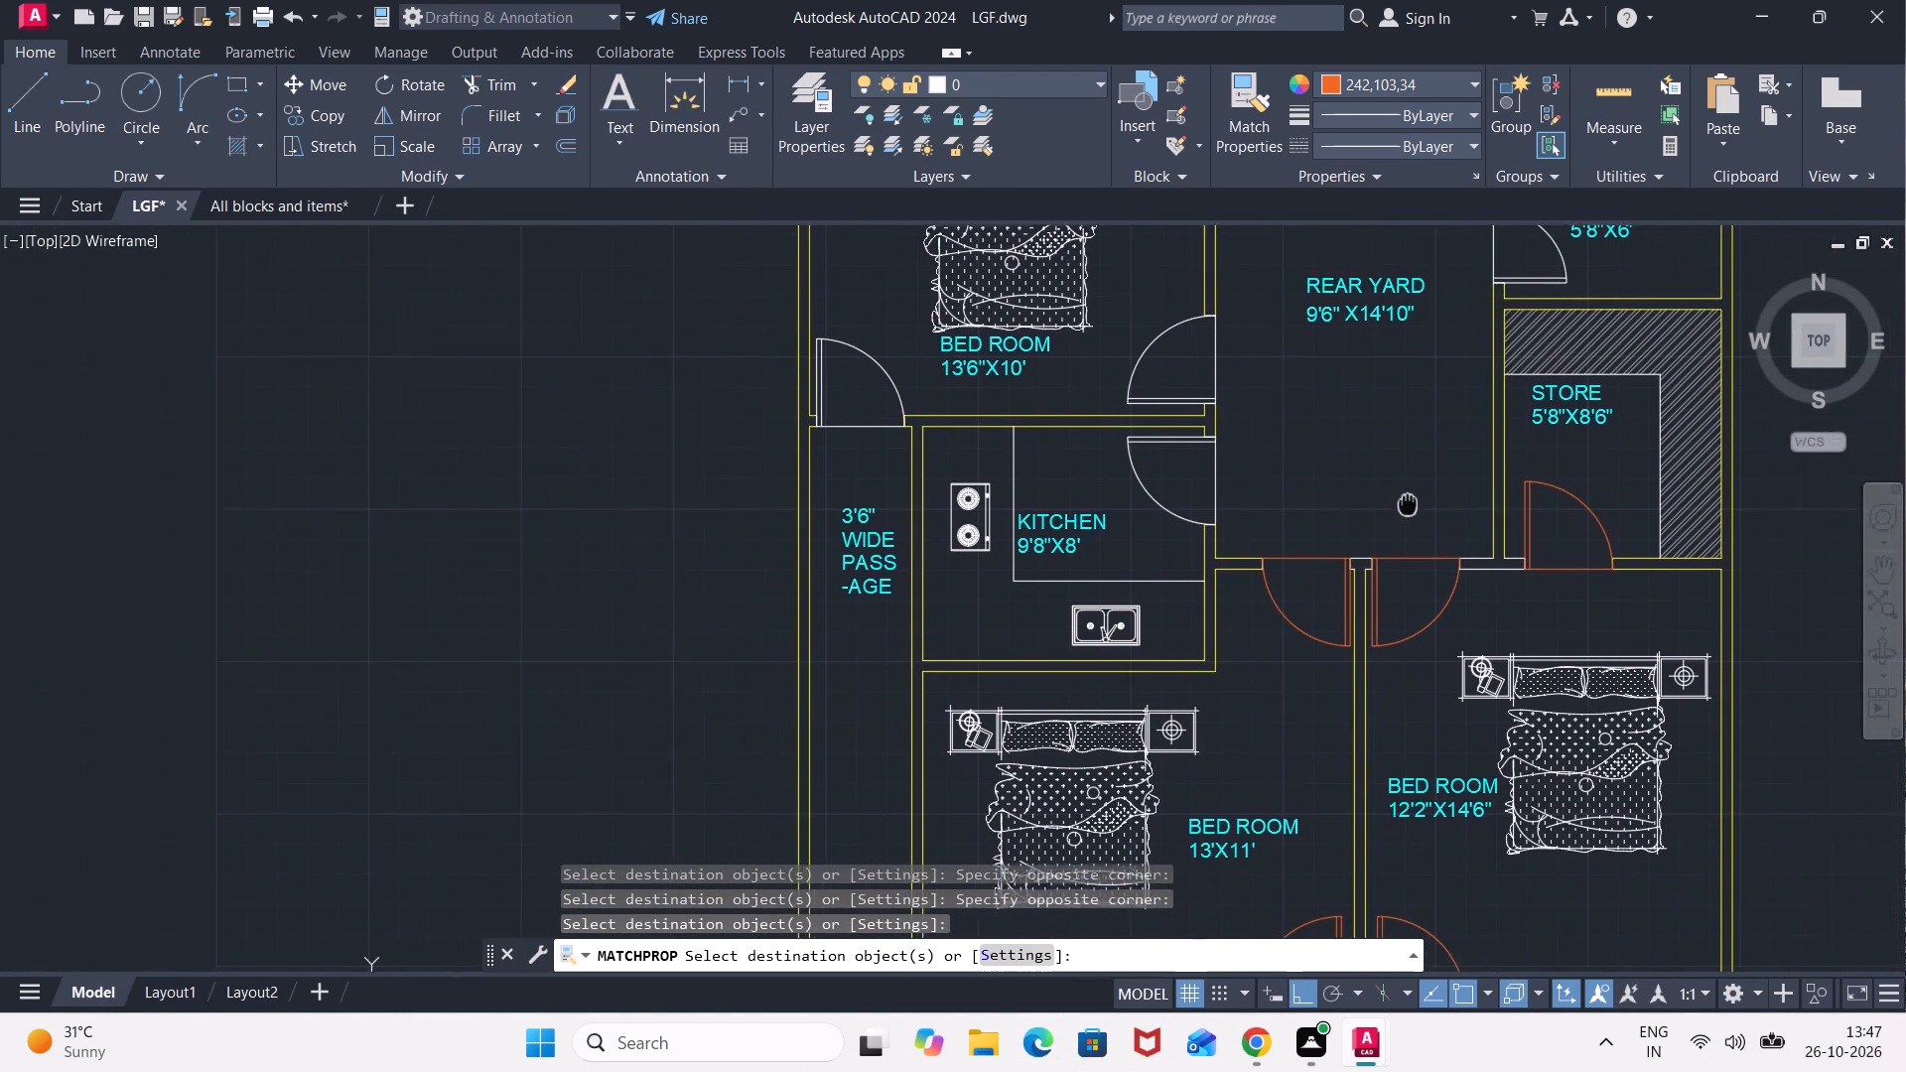
{"action": "middle_click_drag", "start_coordinate": [1408, 502], "coordinate": [1446, 509]}
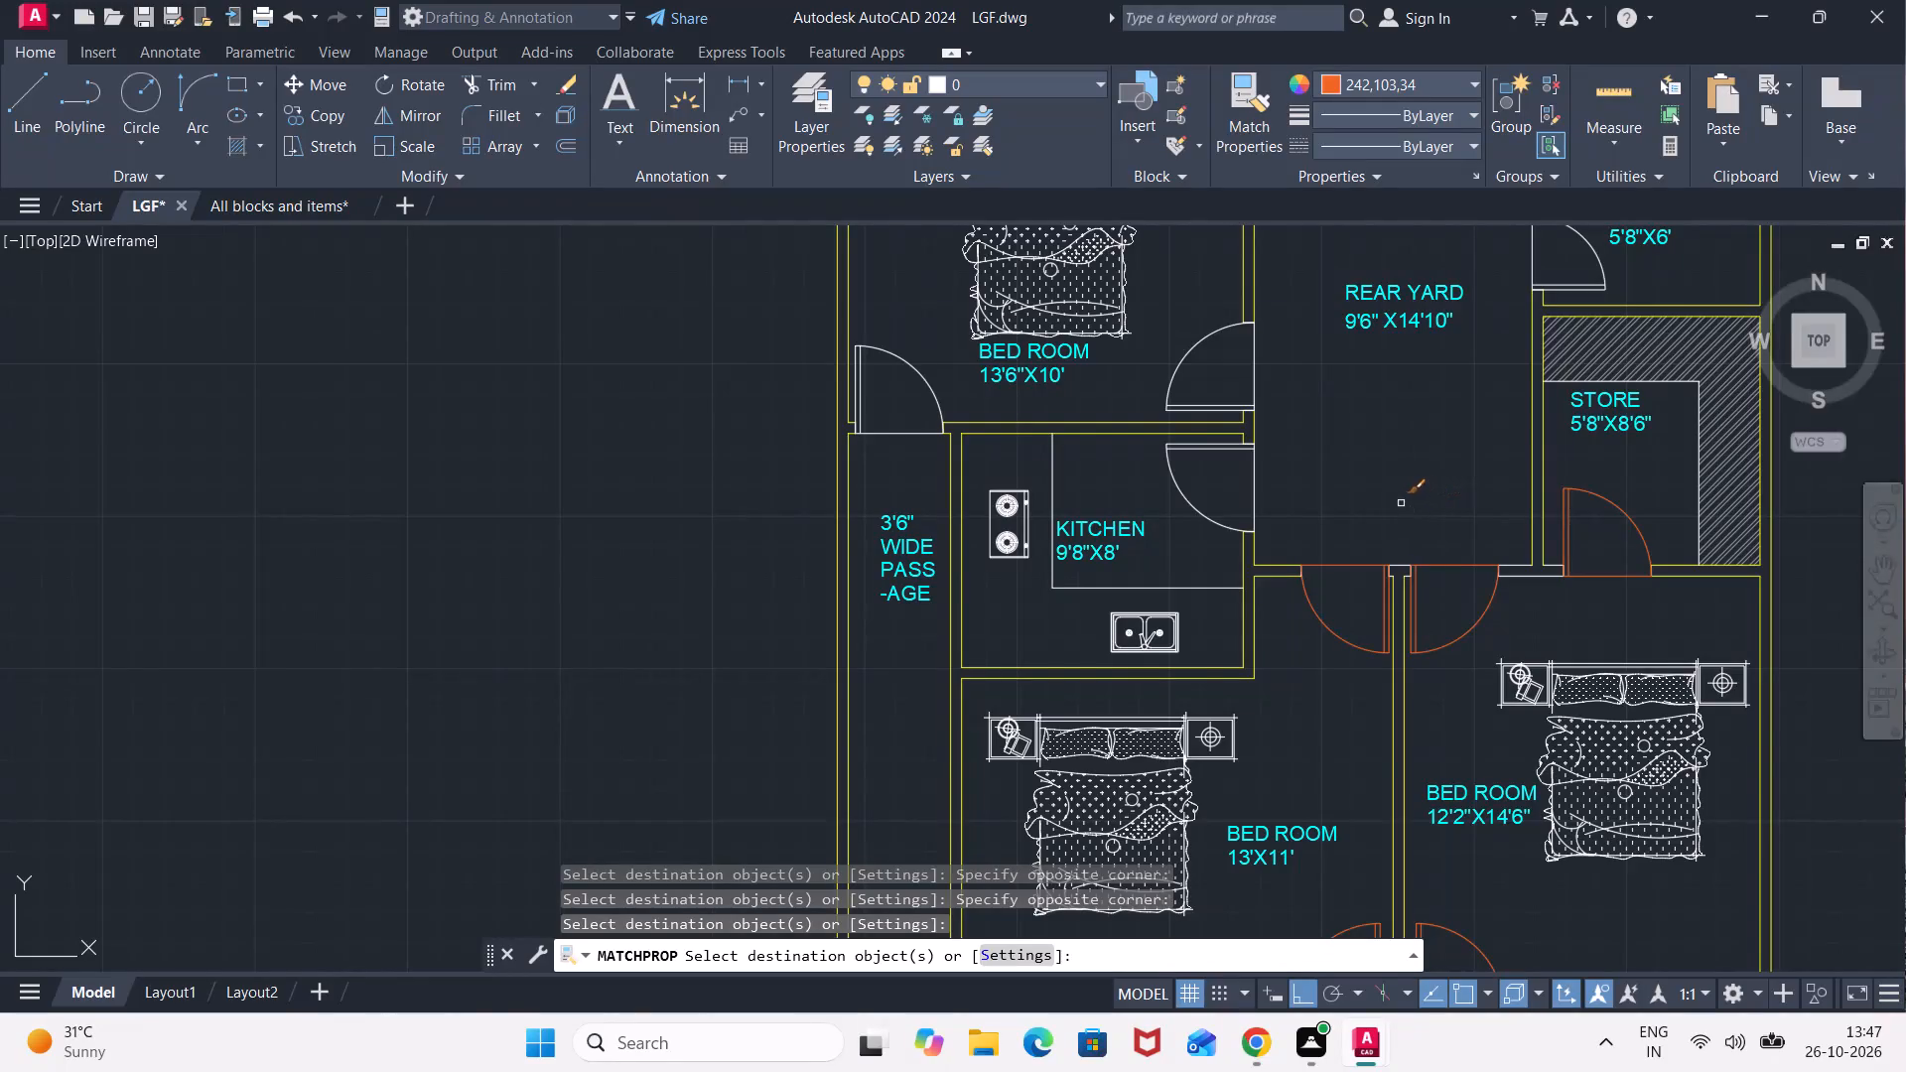
{"action": "scroll", "coordinate": [1325, 463], "scroll_direction": "up", "scroll_amount": 1}
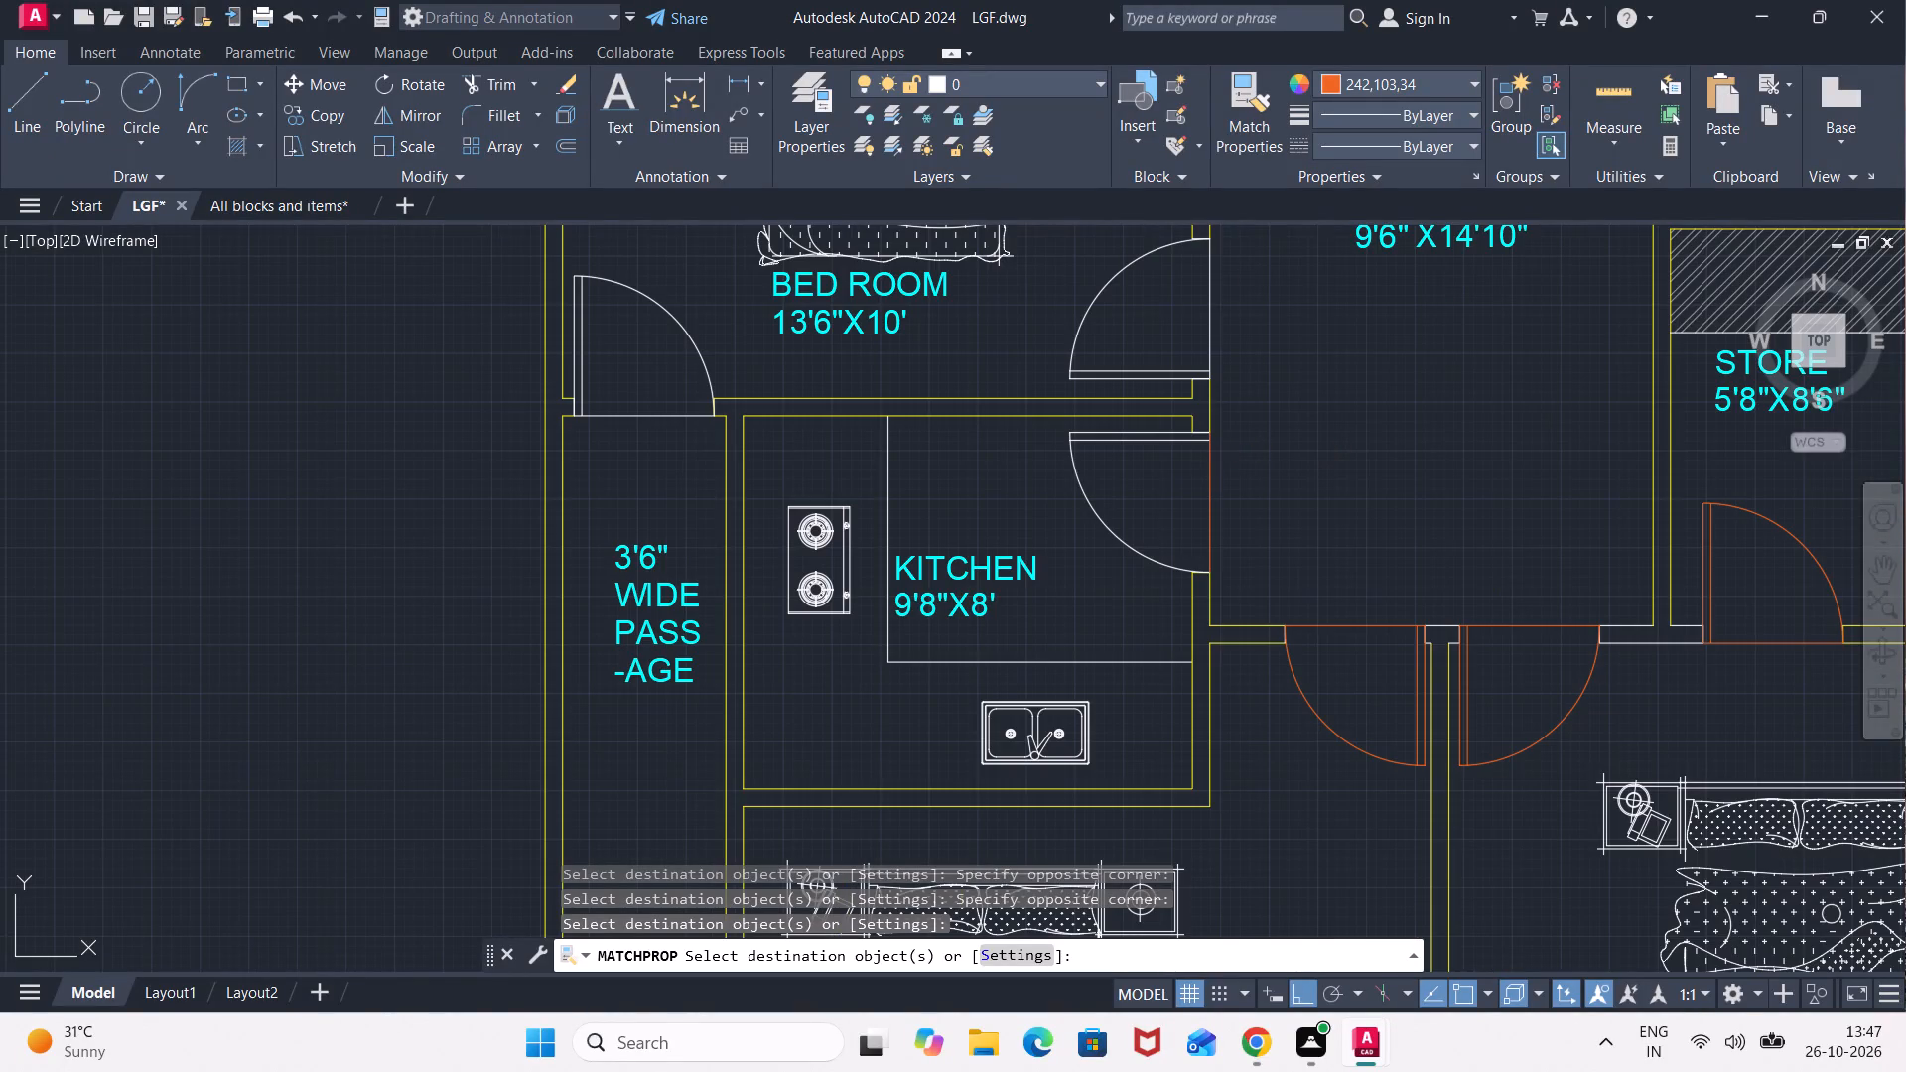
{"action": "left_click", "coordinate": [1209, 475]}
{"action": "scroll", "coordinate": [1154, 421], "scroll_direction": "up", "scroll_amount": 2}
{"action": "left_click", "coordinate": [1143, 429]}
{"action": "left_click", "coordinate": [950, 645]}
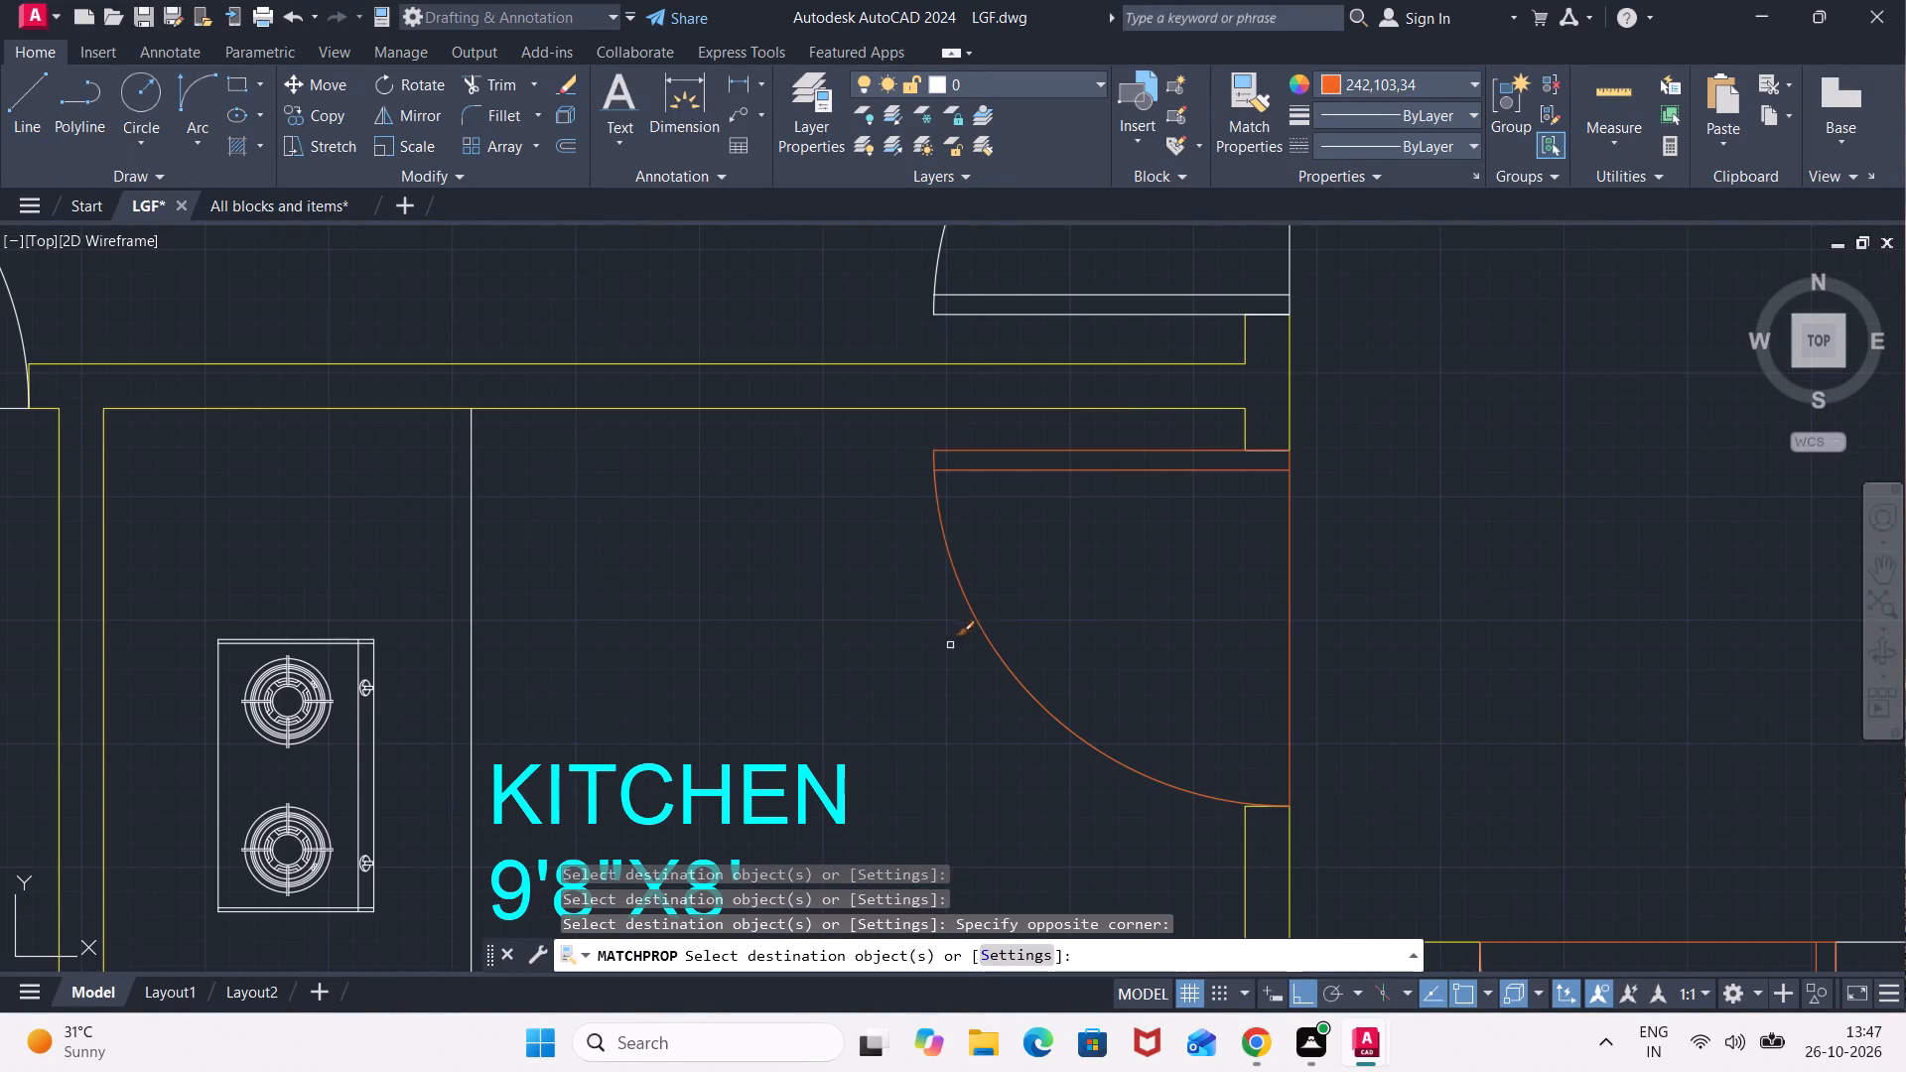
Match the orange properties onto the 13'6"X10' BED ROOM door facing the REAR YARD, including its leaf, swing arc and threshold line.
{"action": "scroll", "coordinate": [1250, 578], "scroll_direction": "down", "scroll_amount": 2}
{"action": "middle_click_drag", "start_coordinate": [1341, 422], "coordinate": [1378, 560]}
{"action": "scroll", "coordinate": [1264, 504], "scroll_direction": "up", "scroll_amount": 2}
{"action": "left_click_drag", "start_coordinate": [1238, 415], "coordinate": [1239, 415]}
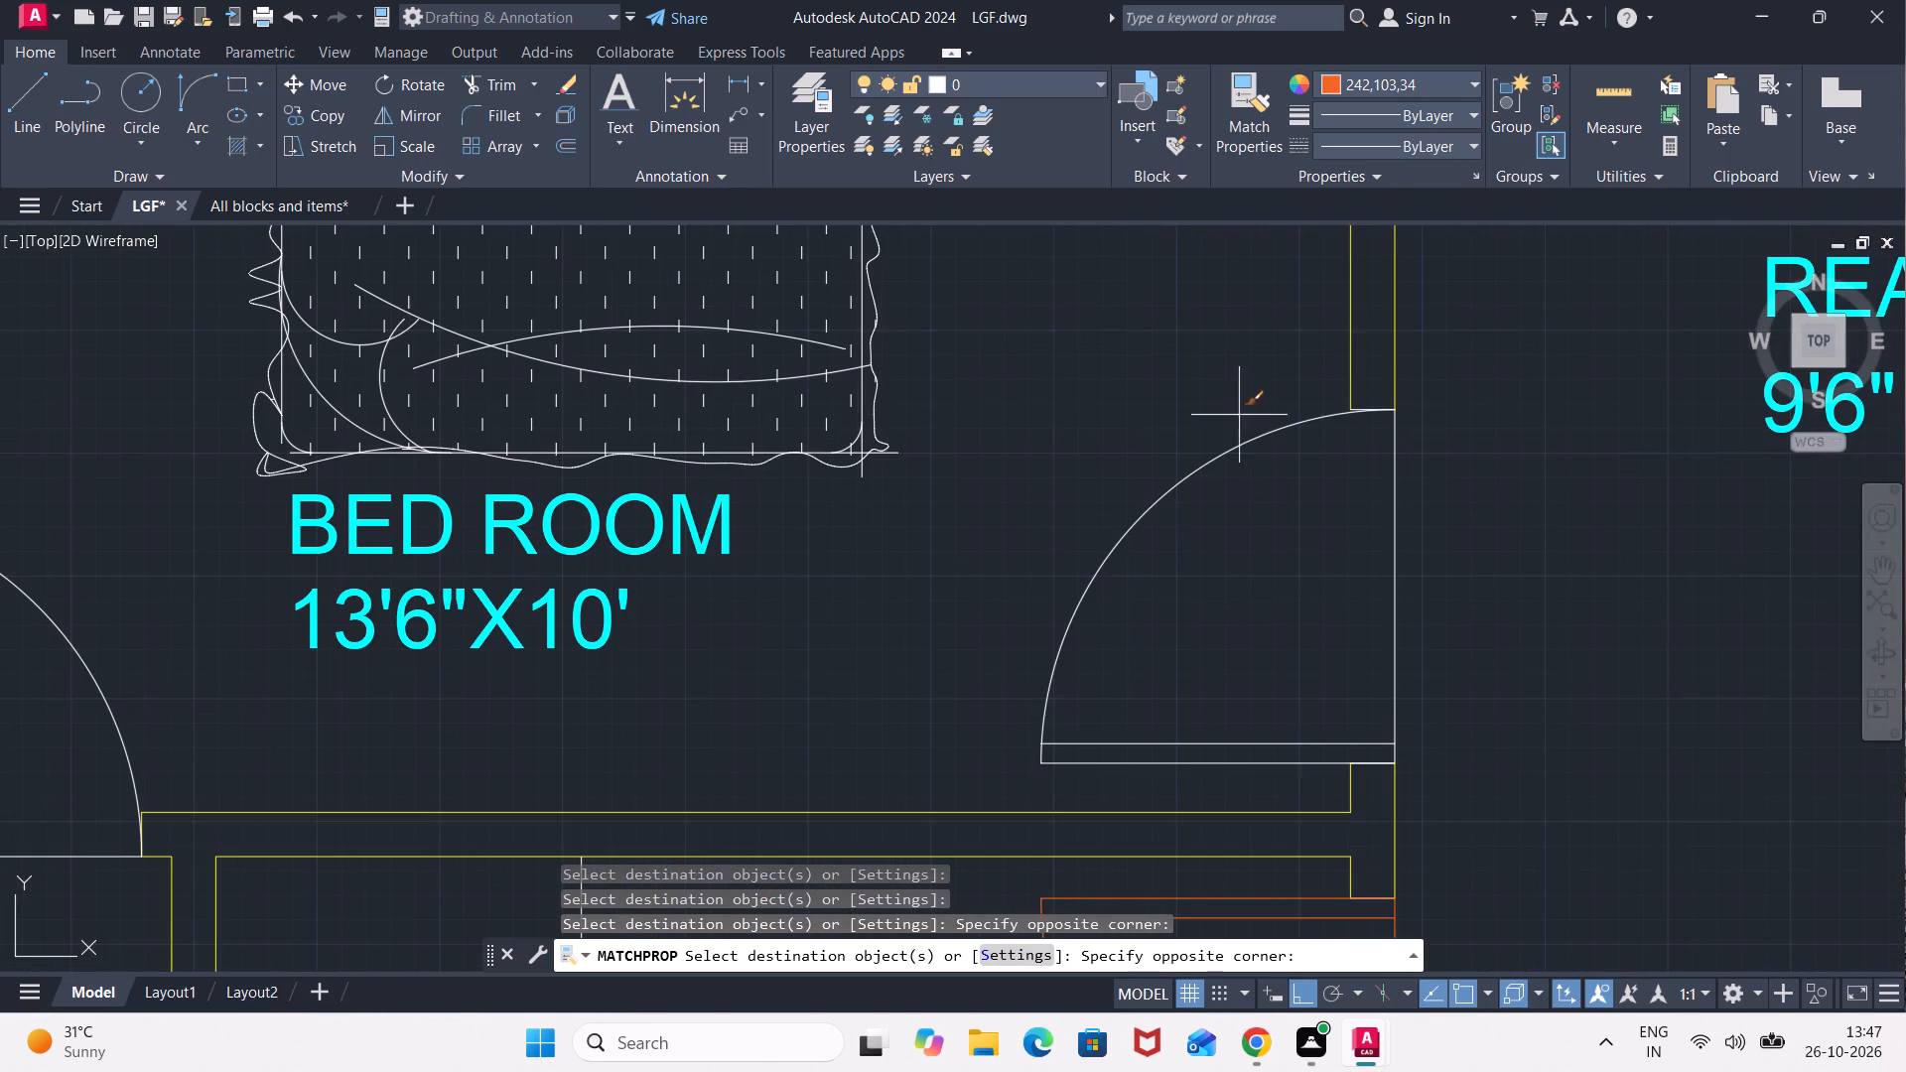
{"action": "left_click_drag", "start_coordinate": [1239, 415], "coordinate": [1244, 441]}
{"action": "left_click", "coordinate": [1093, 756]}
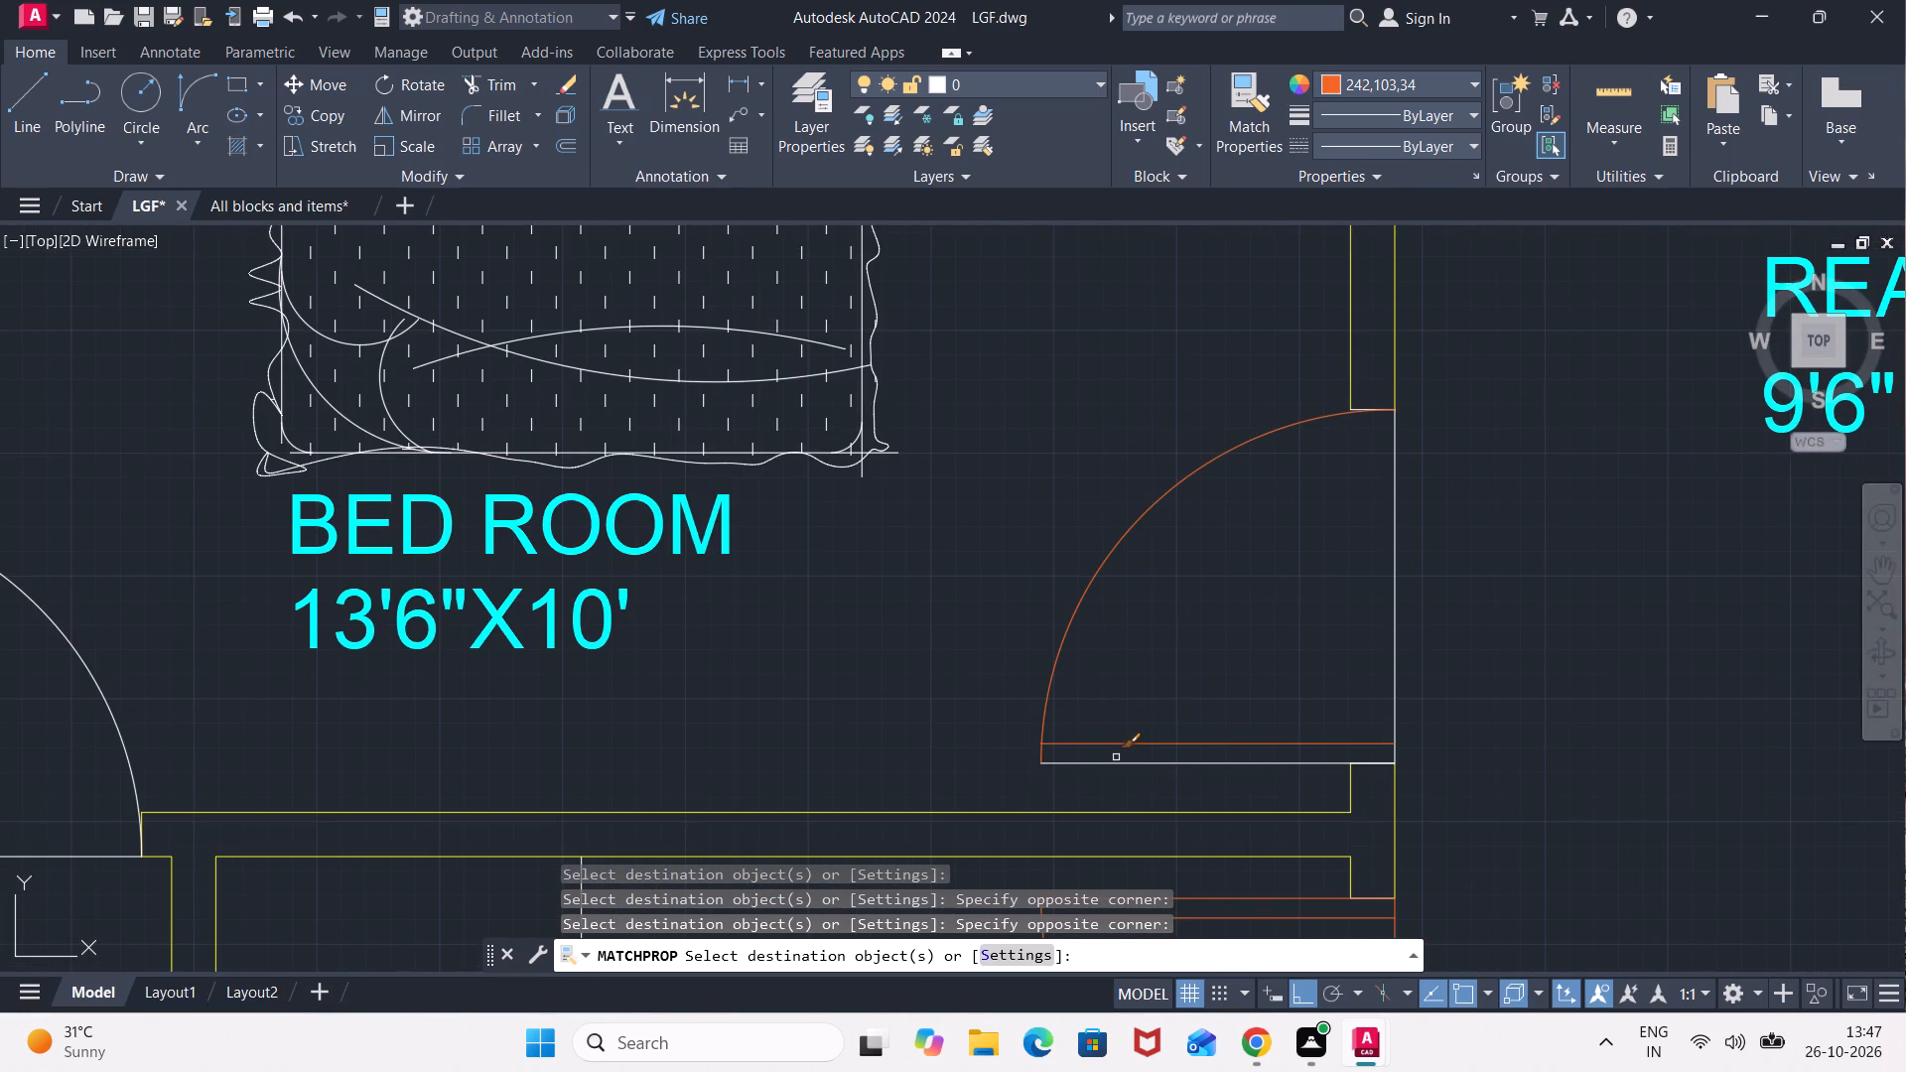
{"action": "left_click", "coordinate": [1121, 765]}
{"action": "left_click", "coordinate": [1398, 650]}
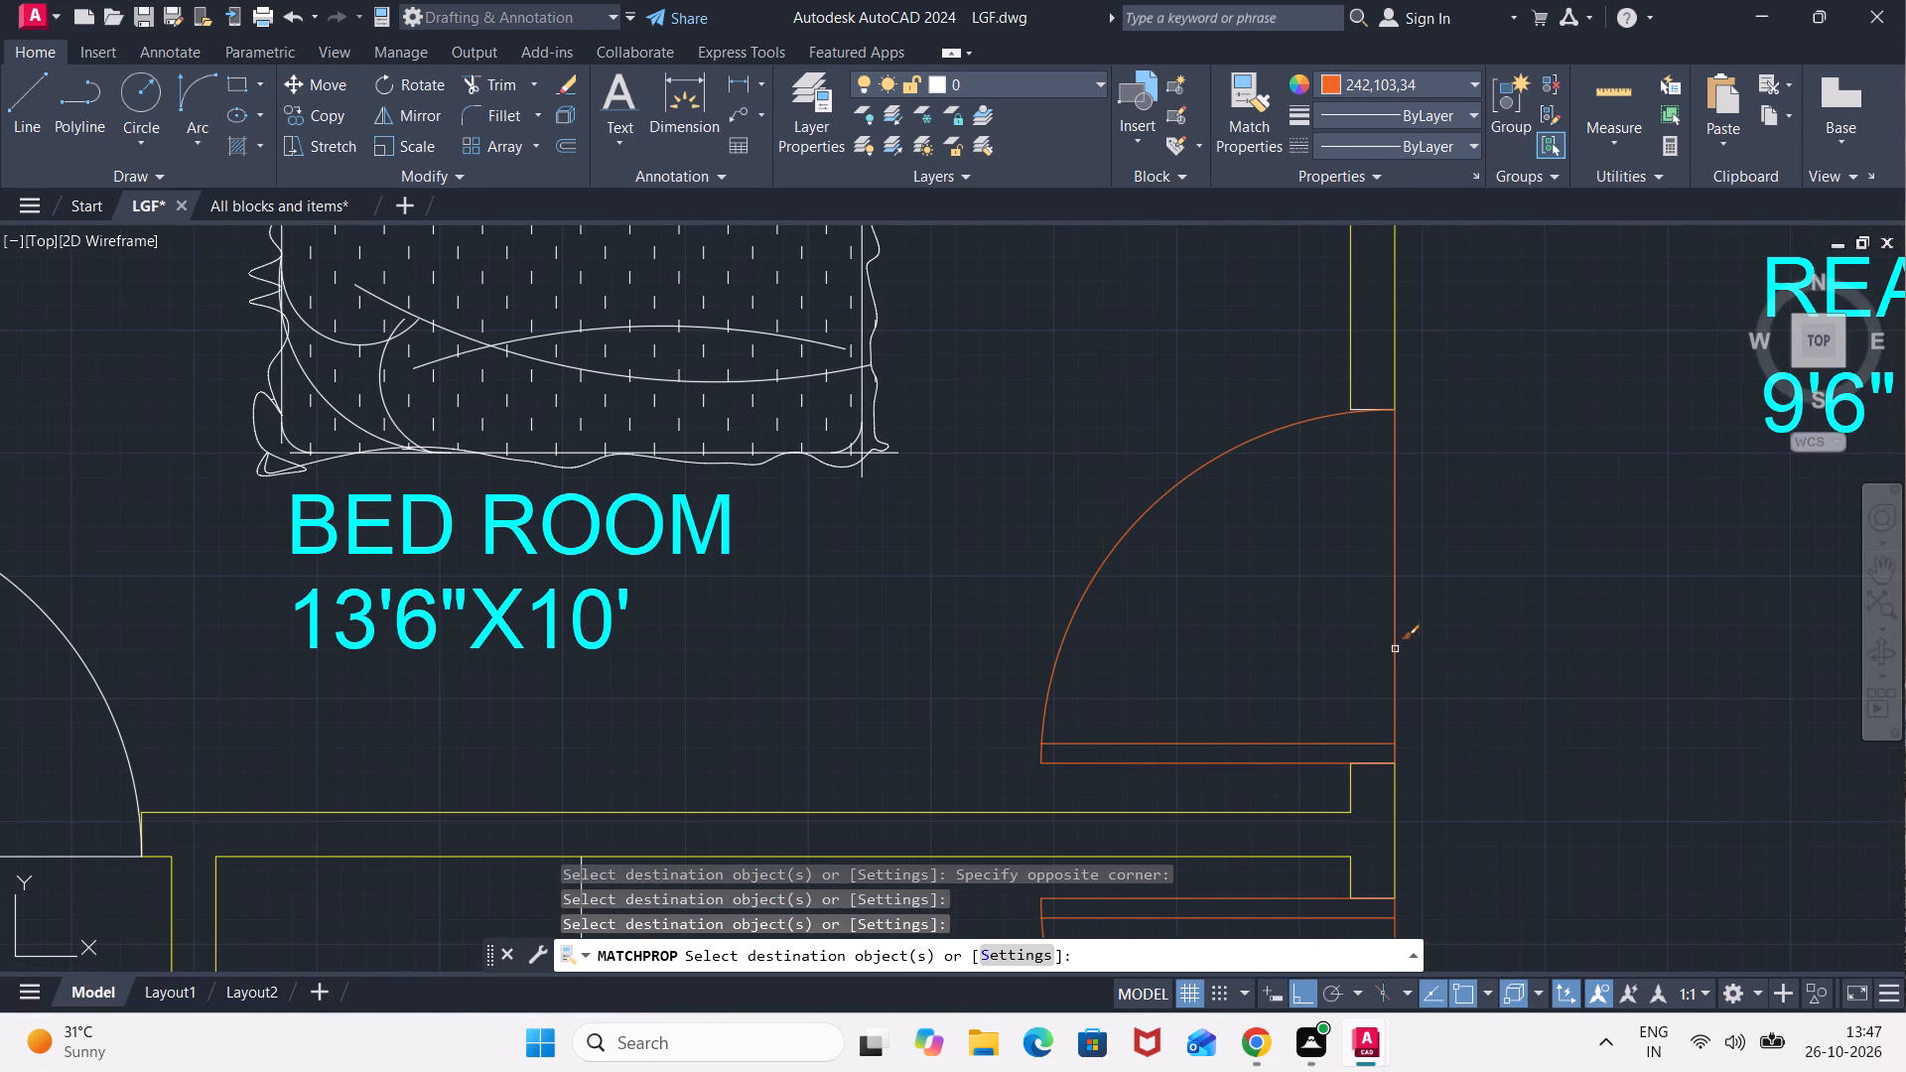
Match the orange properties onto the 13'6"X10' BED ROOM door facing the 3'6" wide passage, including its threshold line.
{"action": "scroll", "coordinate": [1055, 606], "scroll_direction": "down", "scroll_amount": 1}
{"action": "middle_click_drag", "start_coordinate": [971, 618], "coordinate": [1528, 607]}
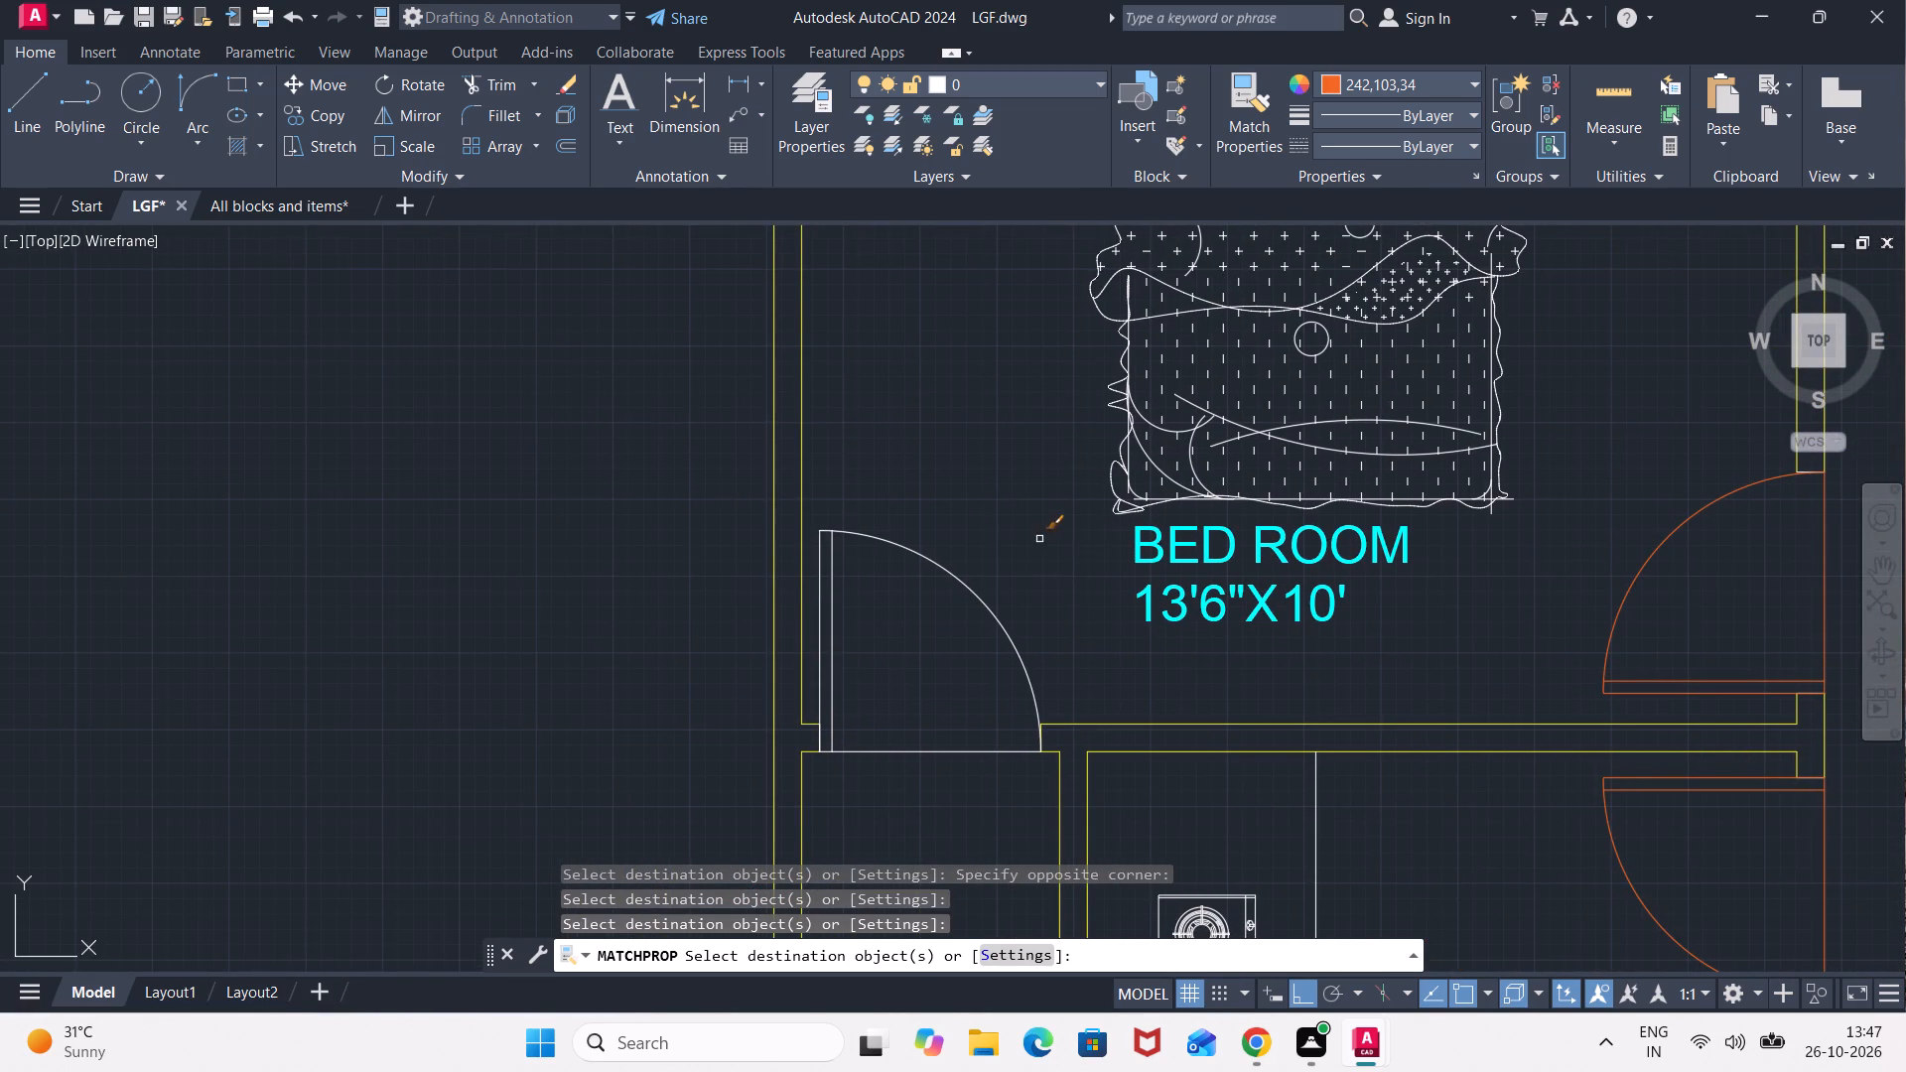
{"action": "left_click", "coordinate": [1039, 538]}
{"action": "left_click", "coordinate": [816, 655]}
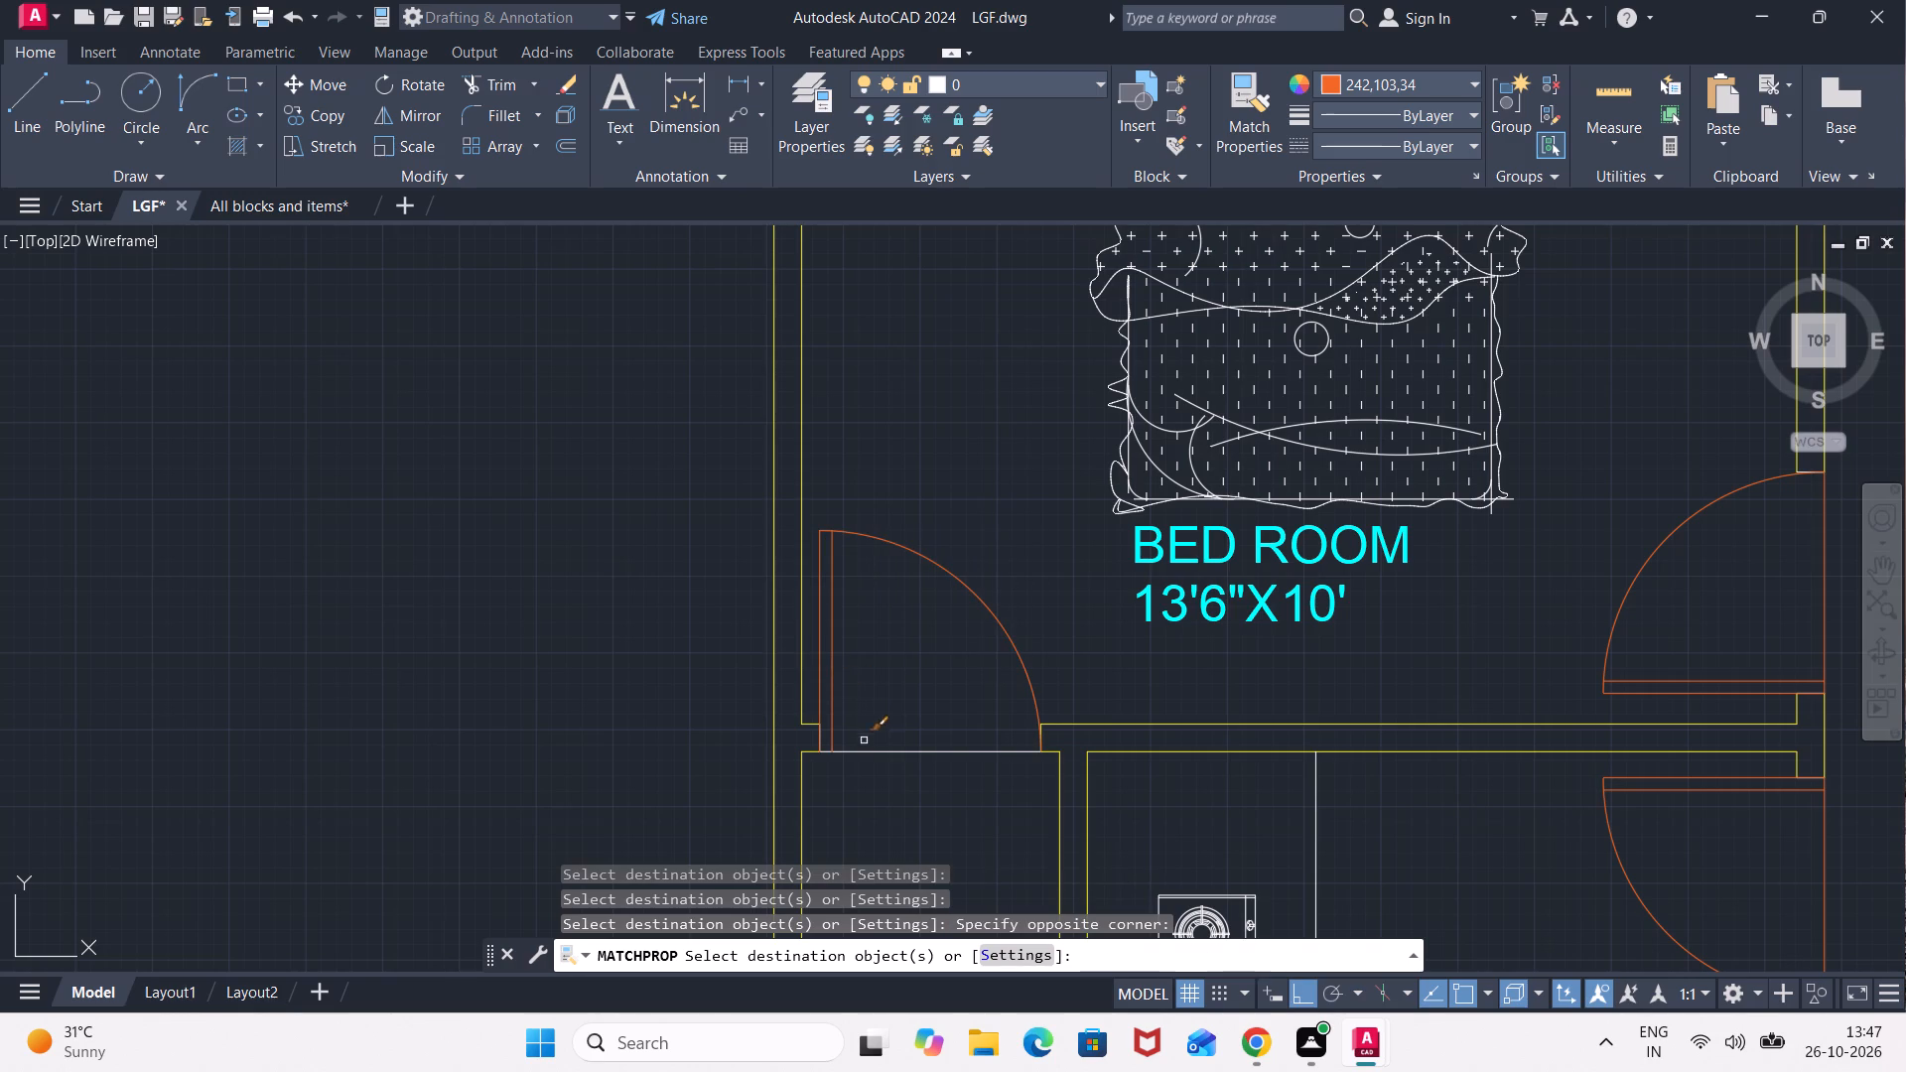
{"action": "left_click", "coordinate": [872, 749]}
Match the orange properties onto the 5'8"X6' TOILET door's threshold line, leaf and swing arc, and end the command.
{"action": "scroll", "coordinate": [1266, 736], "scroll_direction": "down", "scroll_amount": 4}
{"action": "scroll", "coordinate": [1498, 661], "scroll_direction": "up", "scroll_amount": 2}
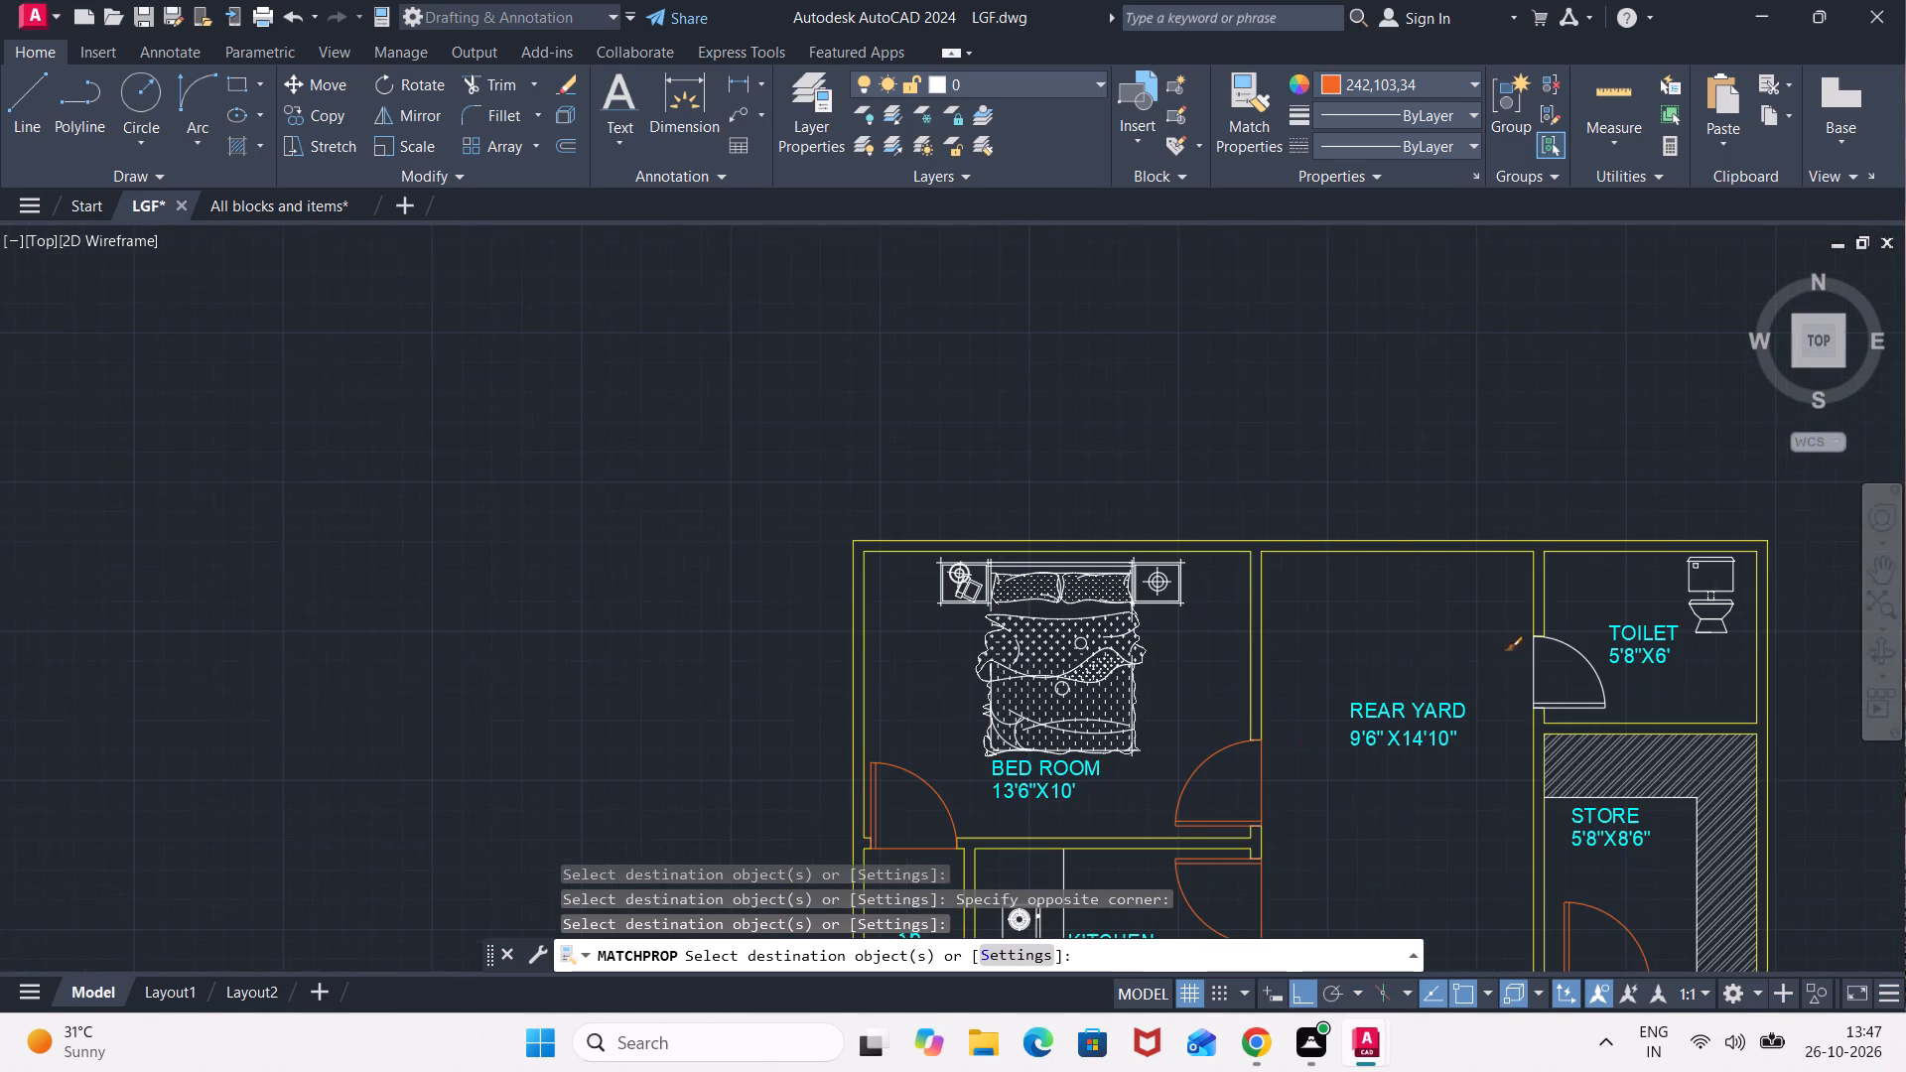
{"action": "scroll", "coordinate": [1610, 622], "scroll_direction": "up", "scroll_amount": 2}
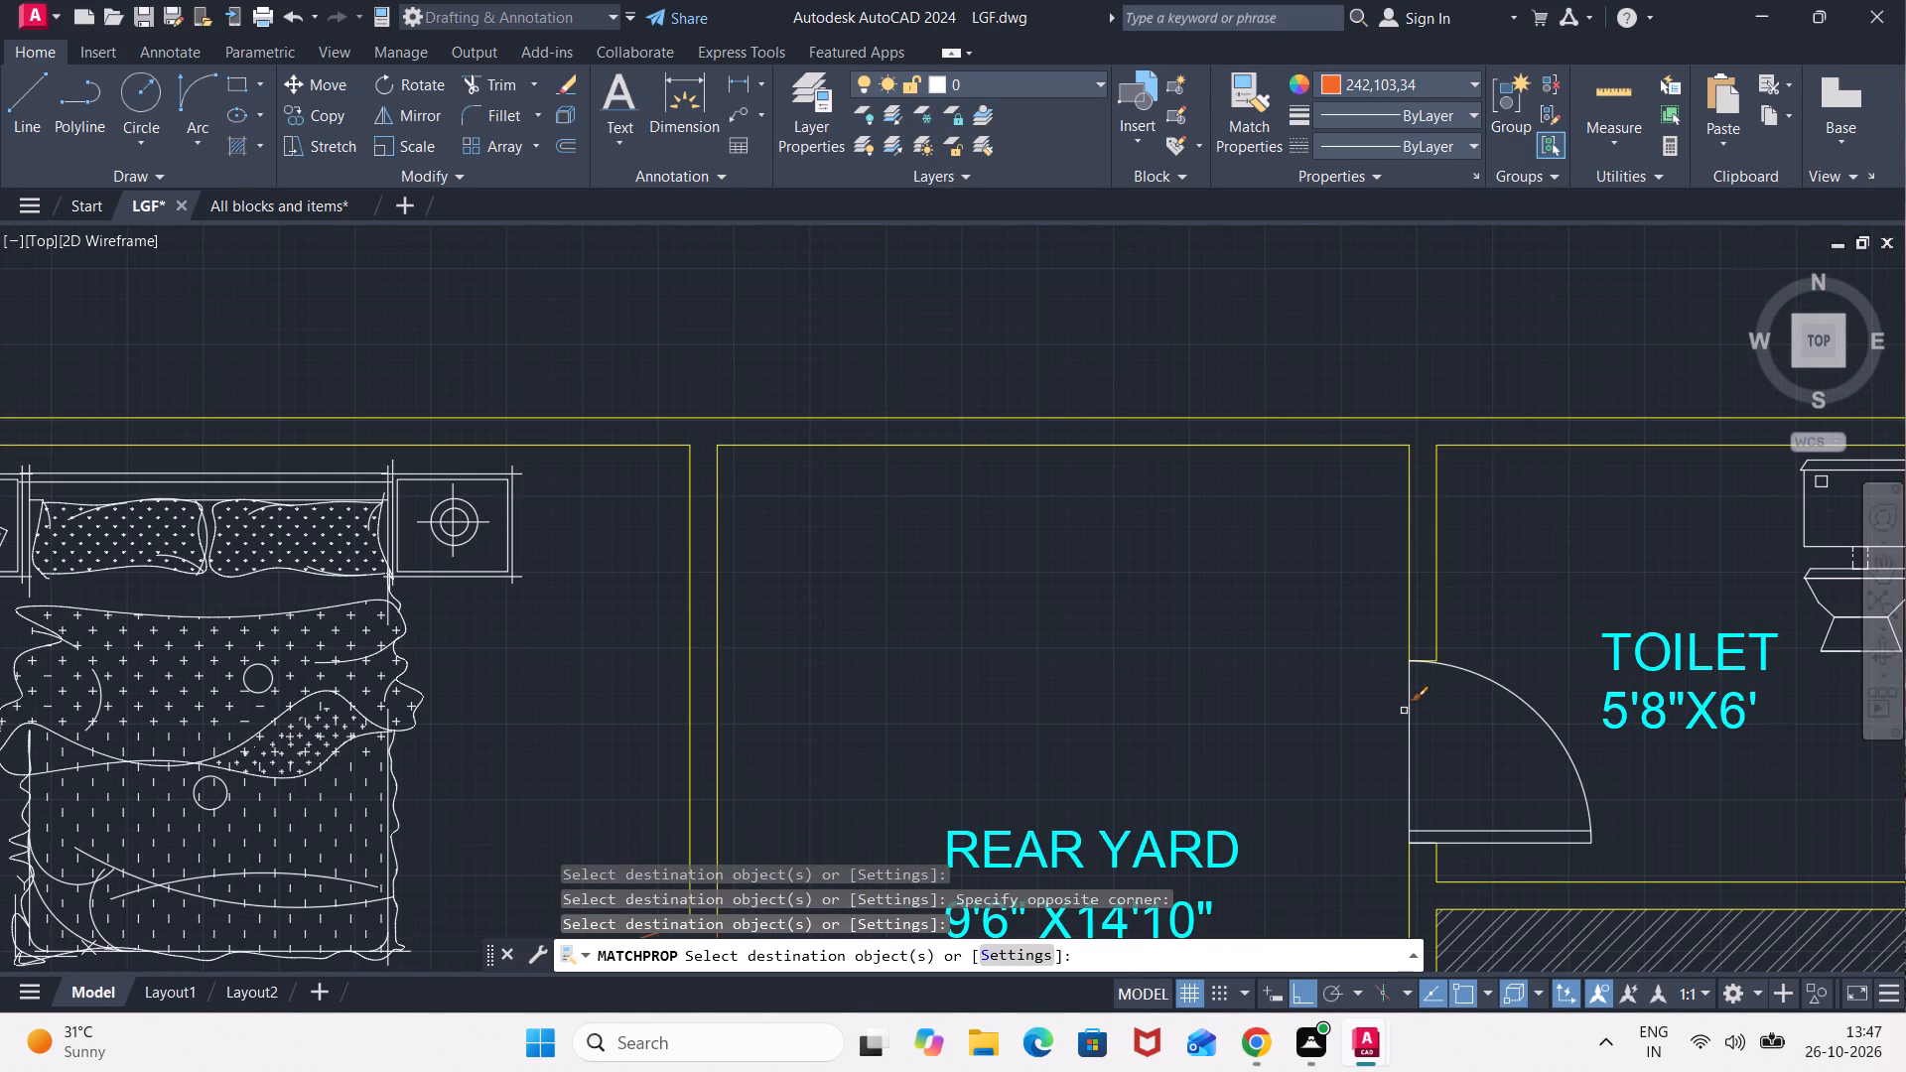
{"action": "left_click", "coordinate": [1413, 707]}
{"action": "middle_click_drag", "start_coordinate": [1535, 663], "coordinate": [1445, 582]}
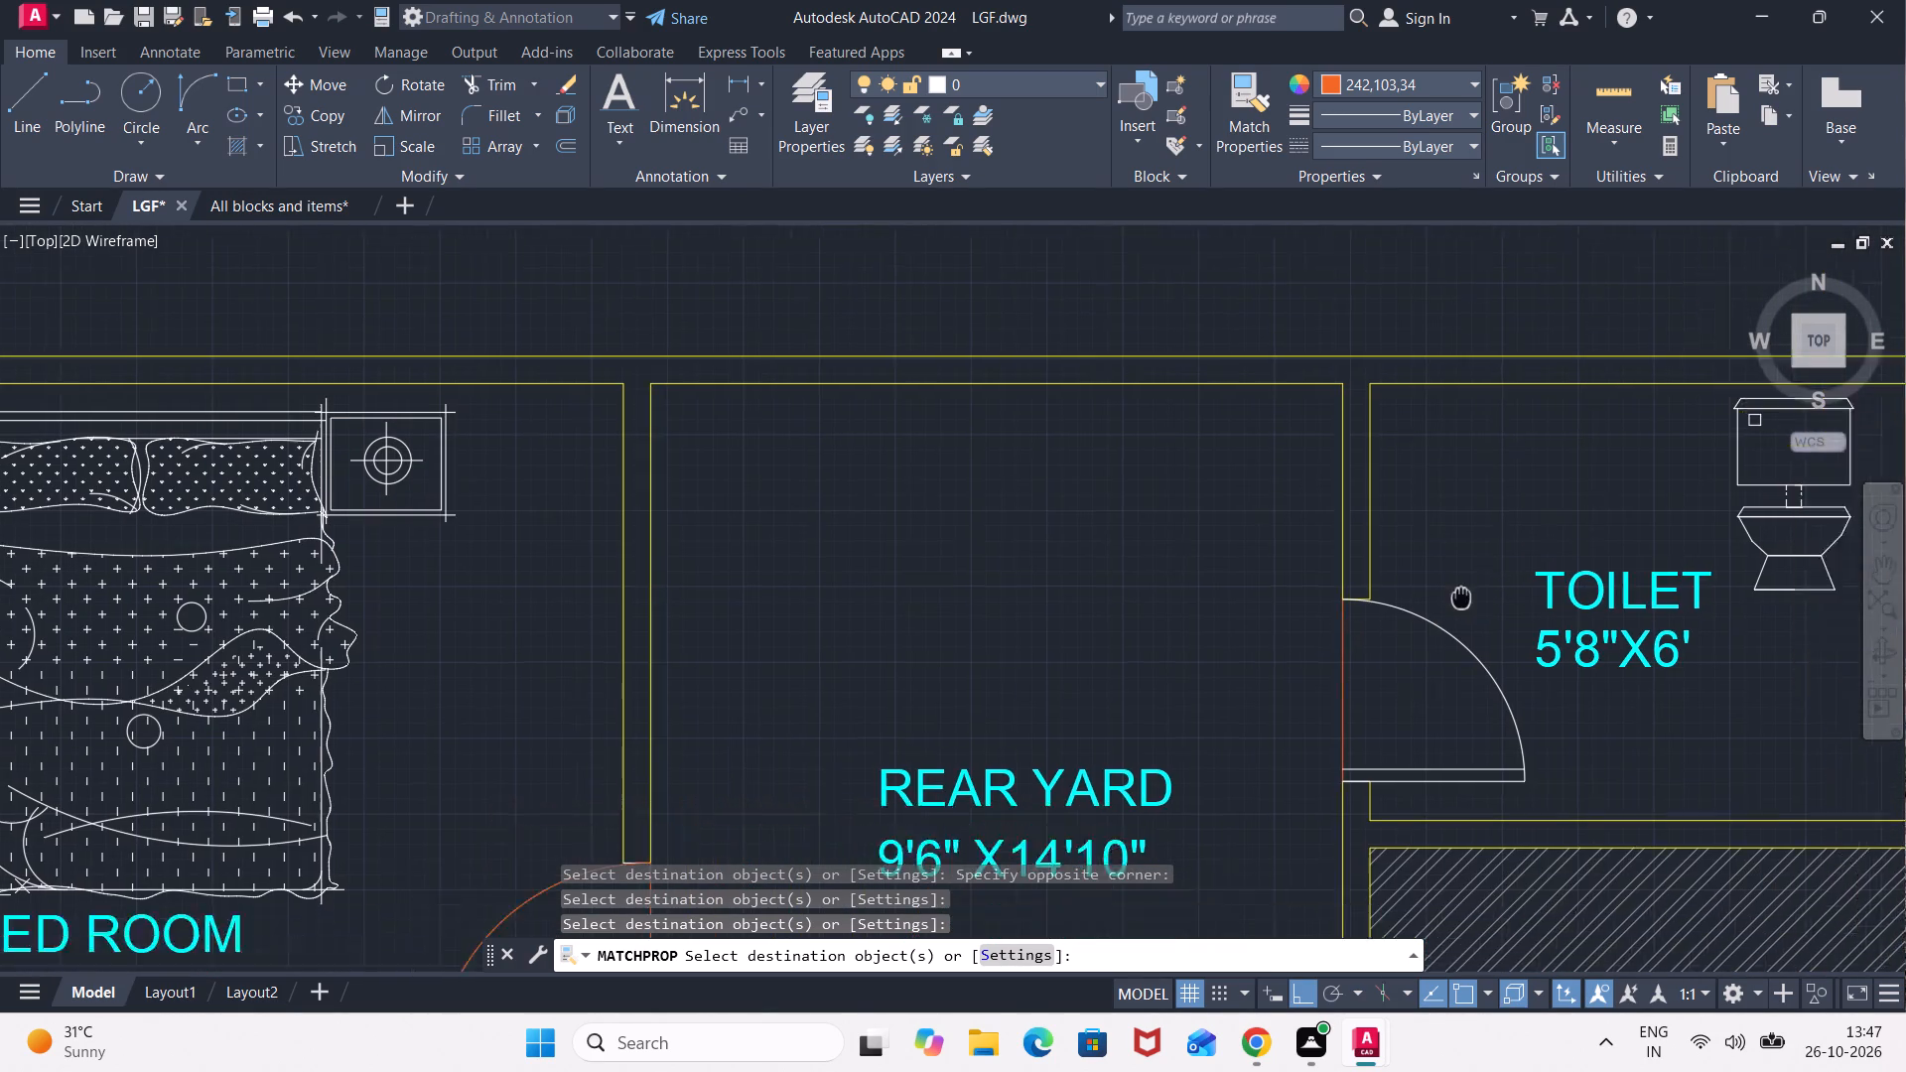
{"action": "middle_click_drag", "start_coordinate": [1445, 582], "coordinate": [1363, 506]}
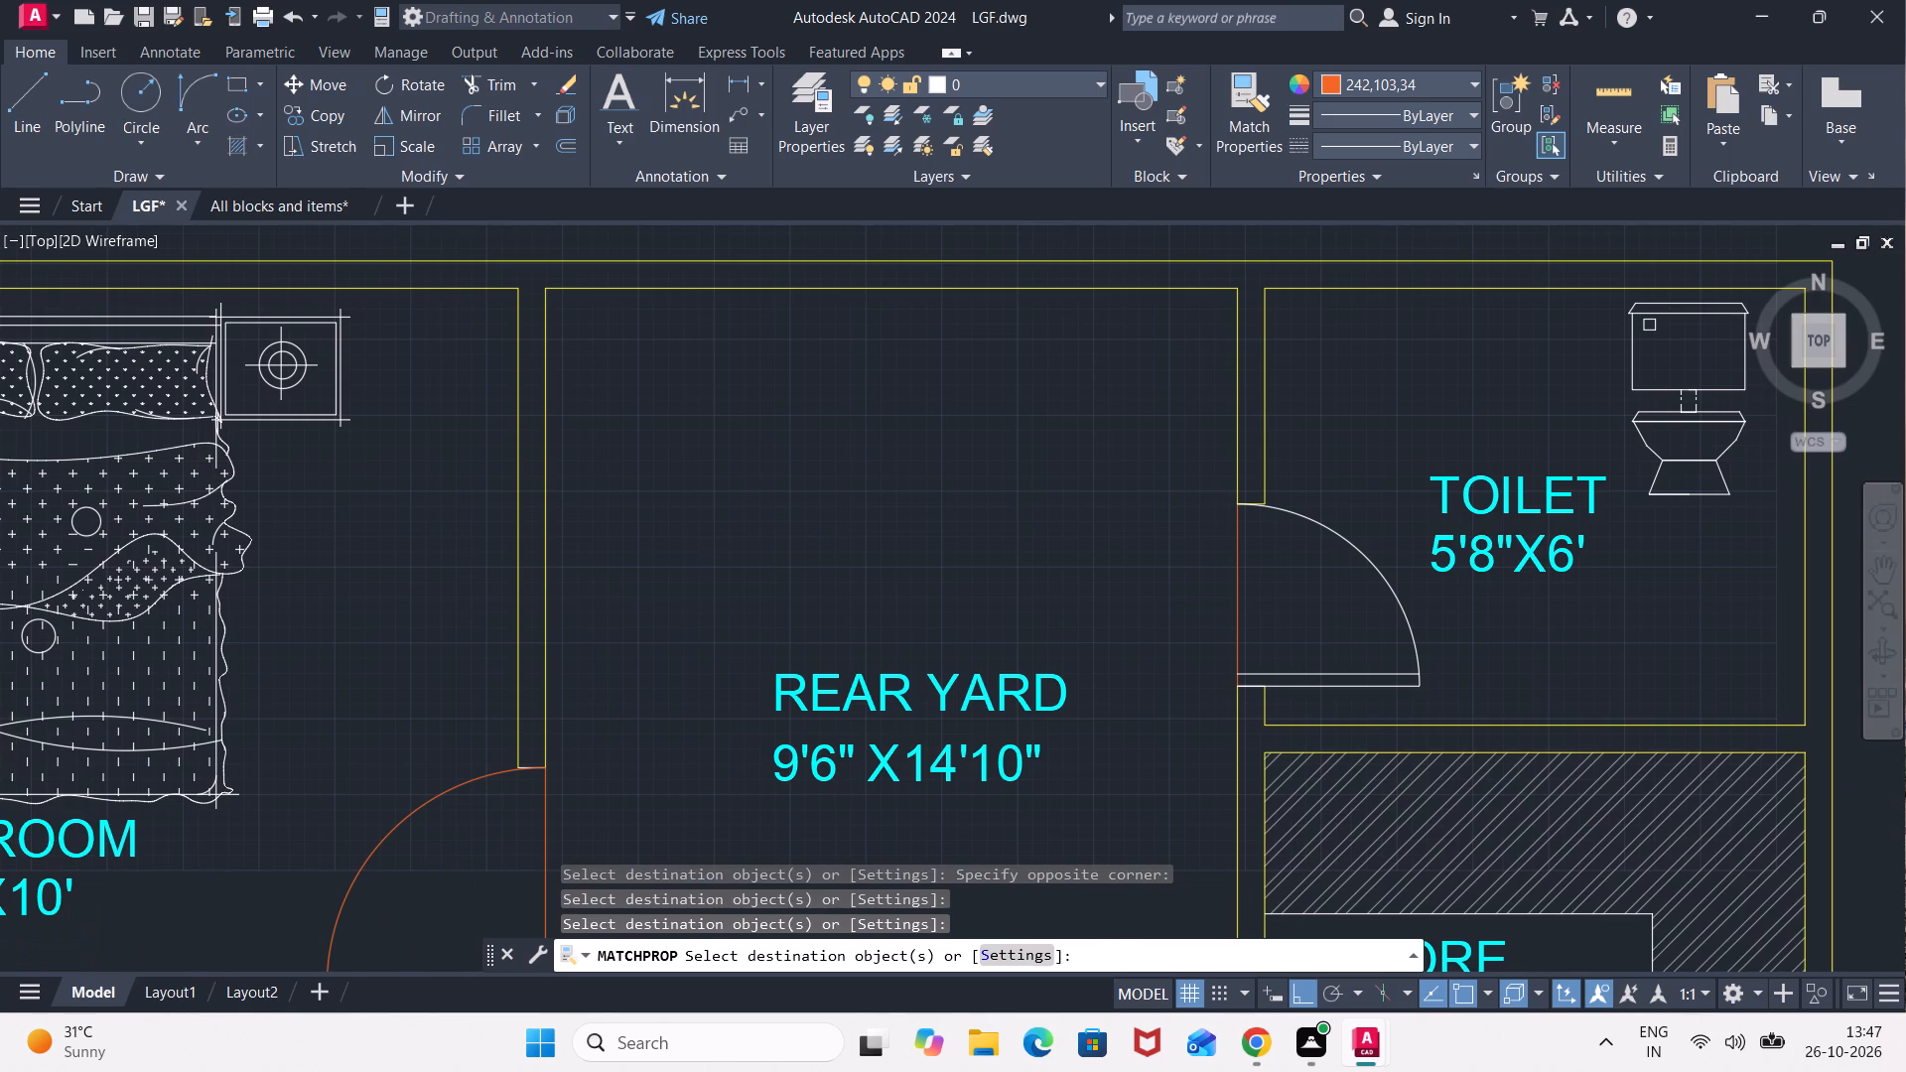
{"action": "left_click_drag", "start_coordinate": [1364, 508], "coordinate": [1361, 527]}
{"action": "left_click", "coordinate": [1309, 693]}
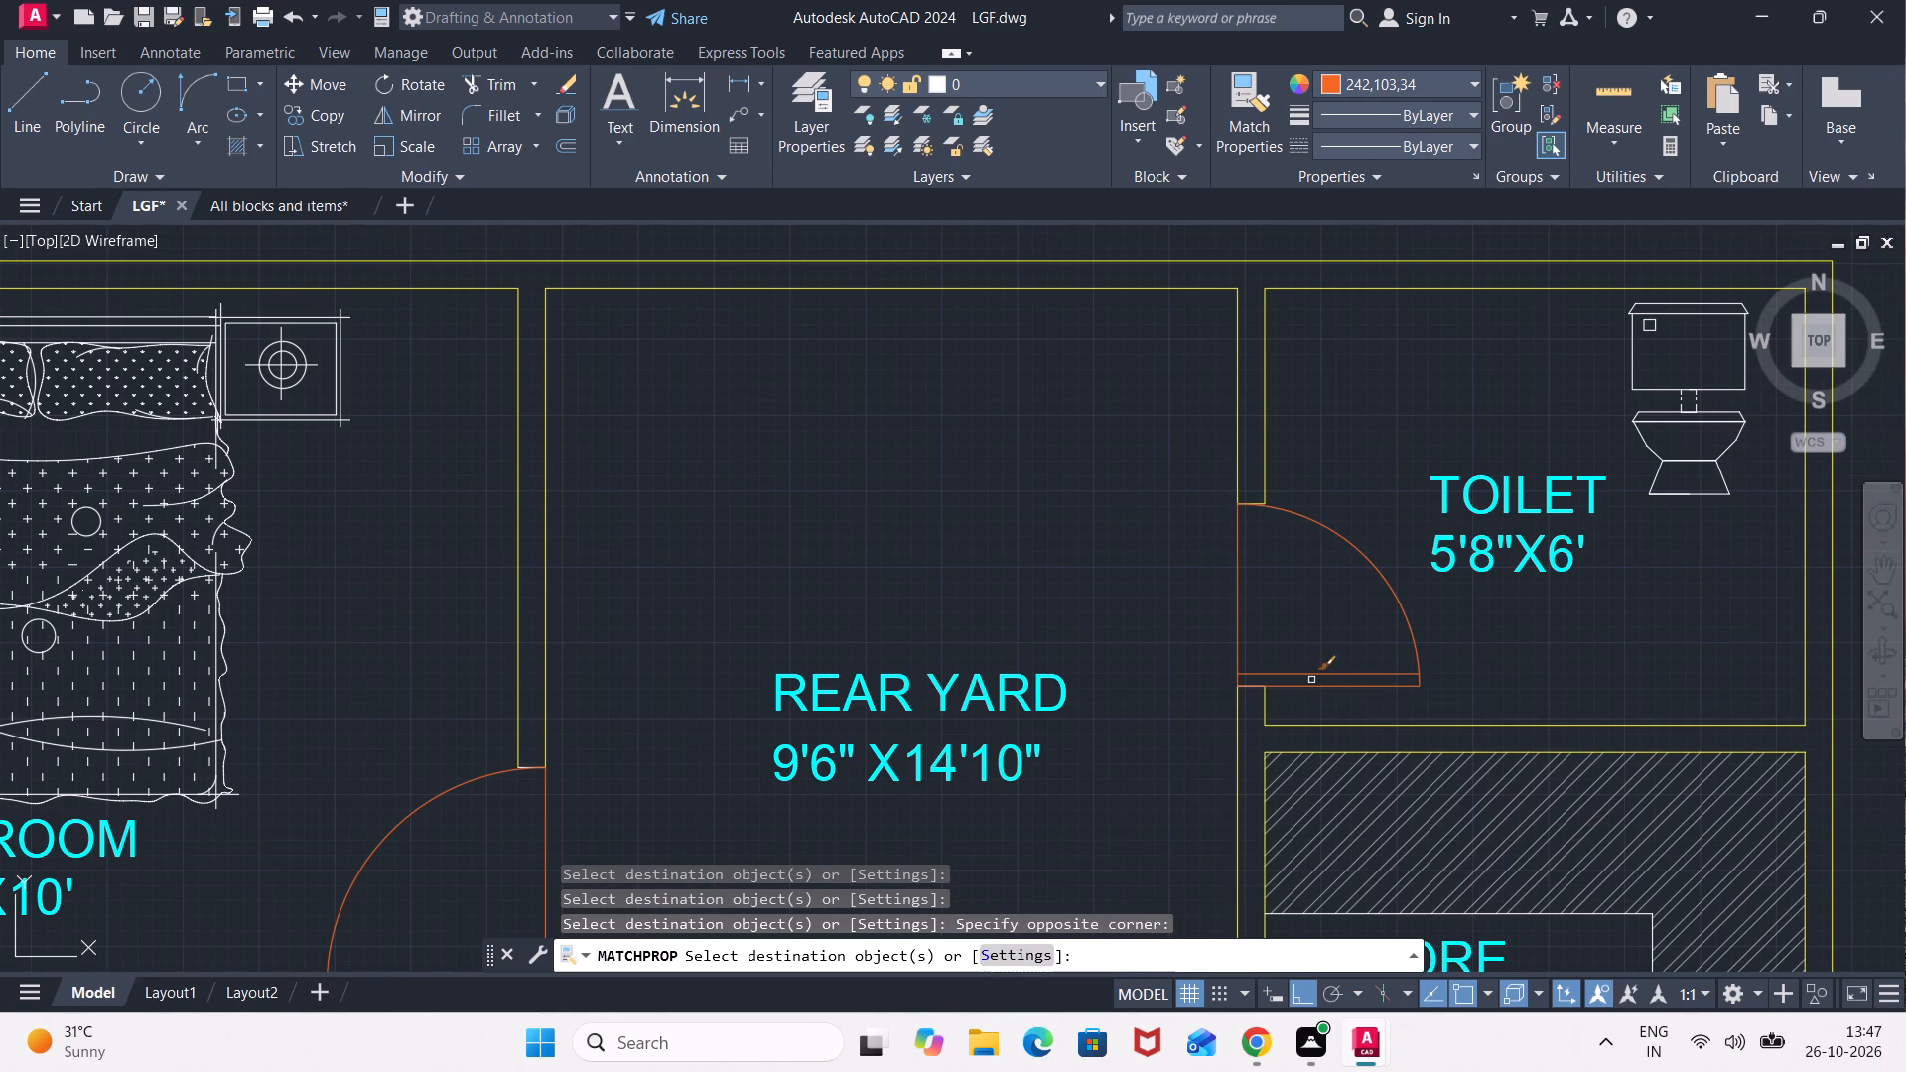
{"action": "key", "text": "Escape"}
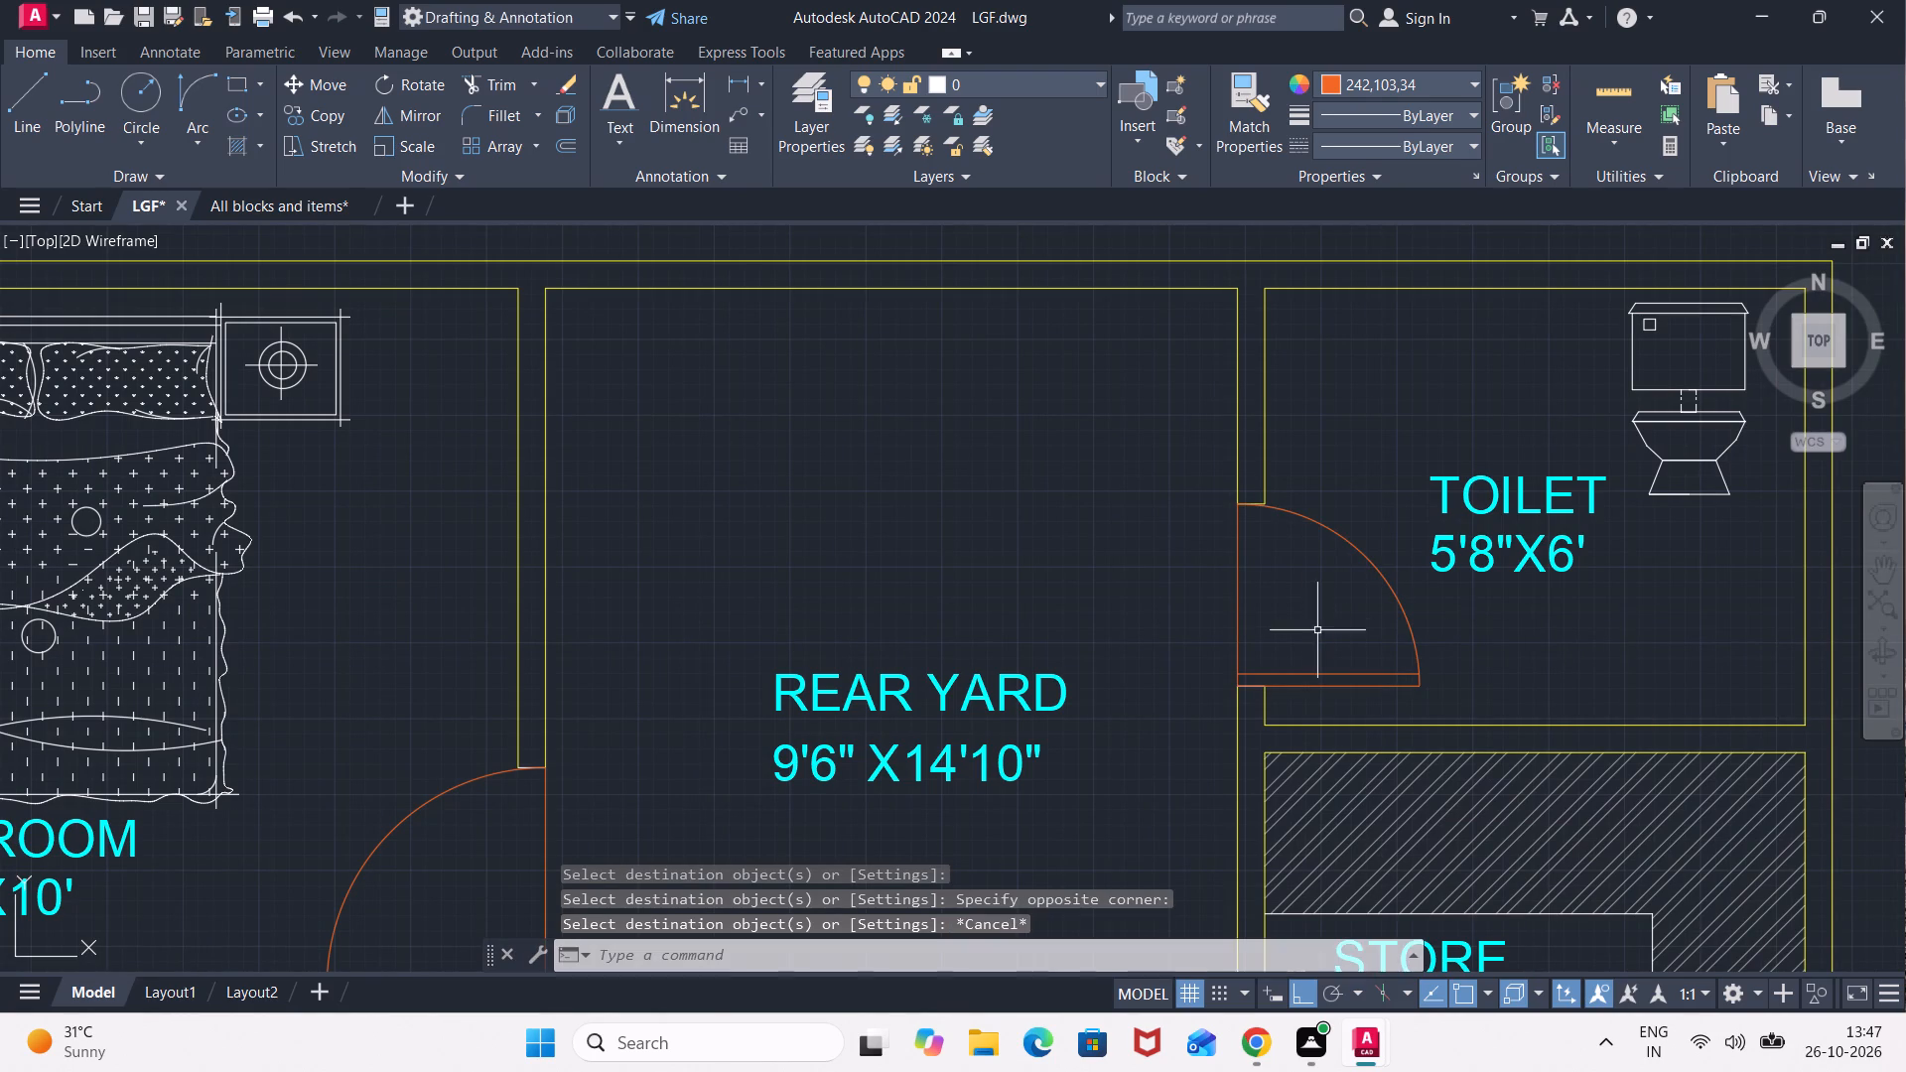
Delete the leftover orange sample line standing outside the floor plan beside the LOBBY.
{"action": "scroll", "coordinate": [1454, 615], "scroll_direction": "down", "scroll_amount": 2}
{"action": "middle_click_drag", "start_coordinate": [1523, 614], "coordinate": [1211, 417]}
{"action": "scroll", "coordinate": [1554, 606], "scroll_direction": "down", "scroll_amount": 2}
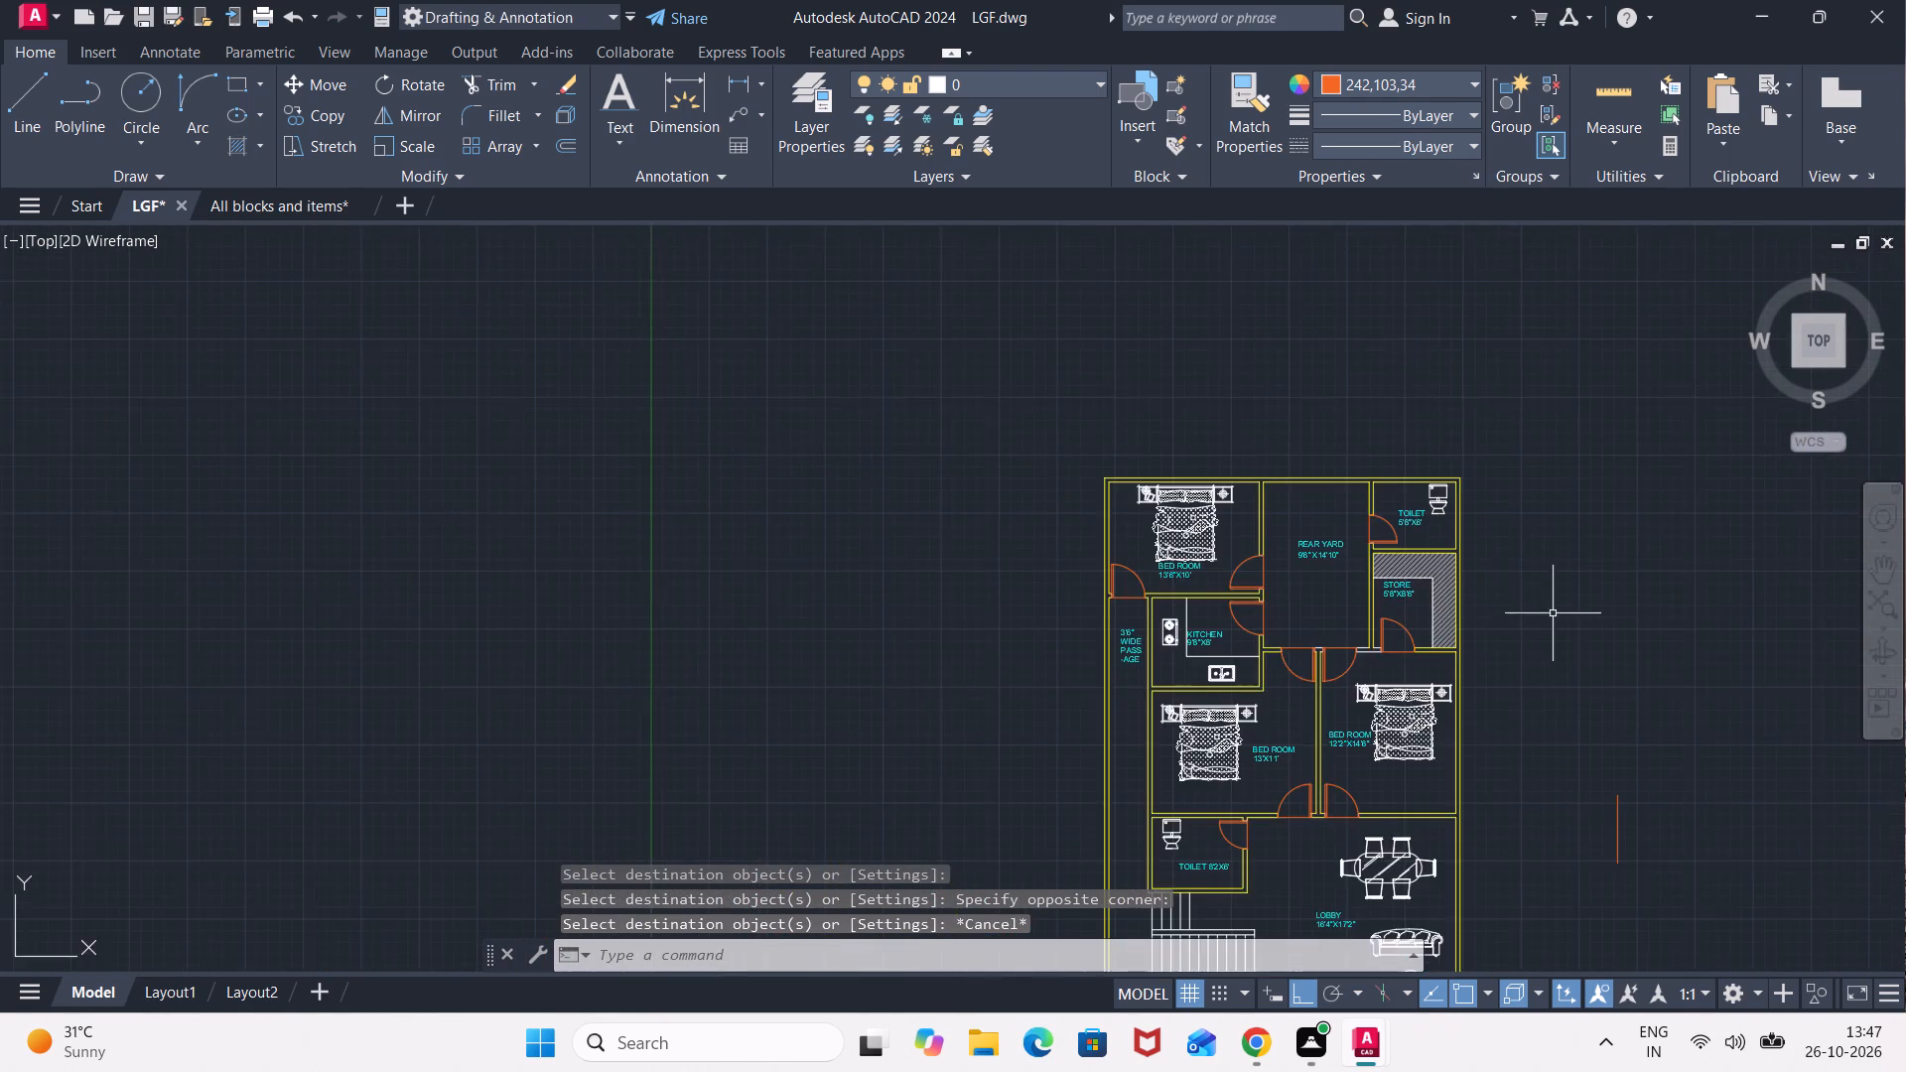
{"action": "middle_click_drag", "start_coordinate": [1537, 643], "coordinate": [1320, 454]}
{"action": "left_click", "coordinate": [1477, 604]}
{"action": "left_click", "coordinate": [1365, 651]}
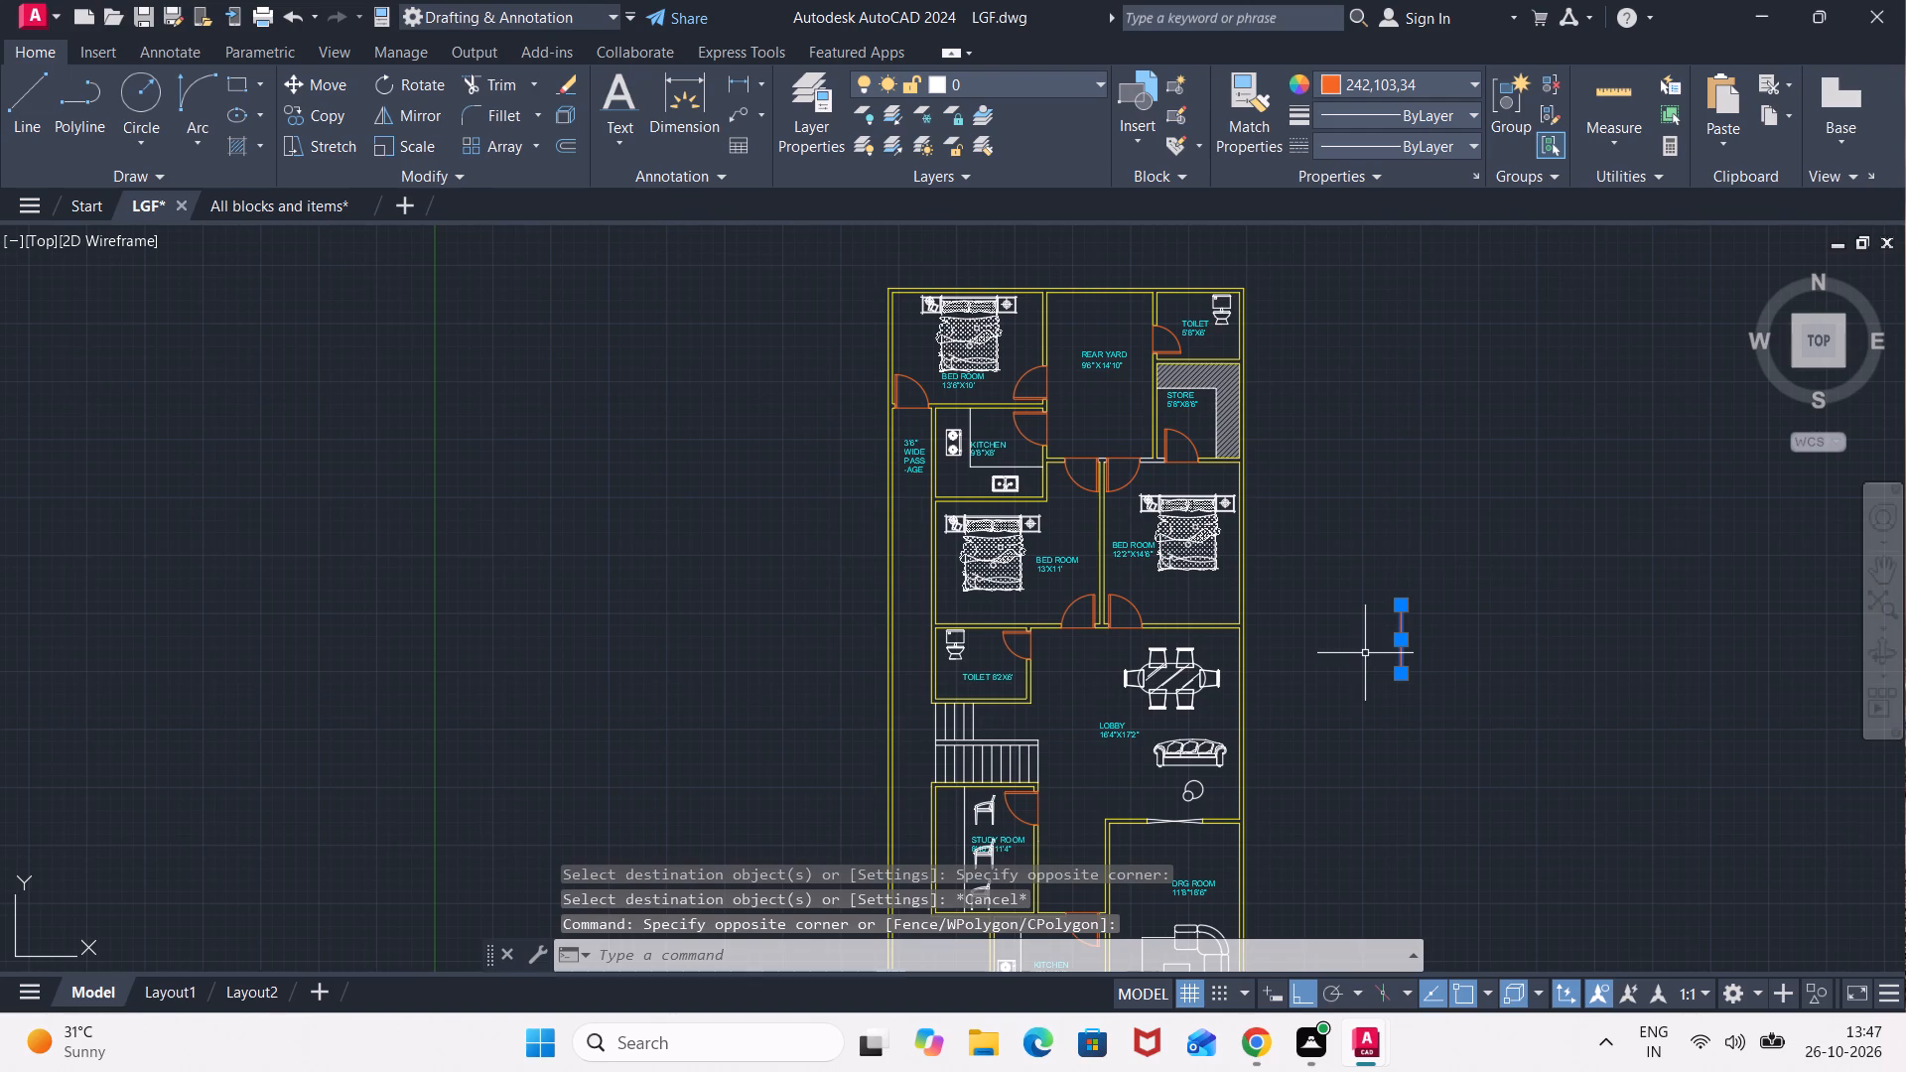
{"action": "key", "text": "Delete"}
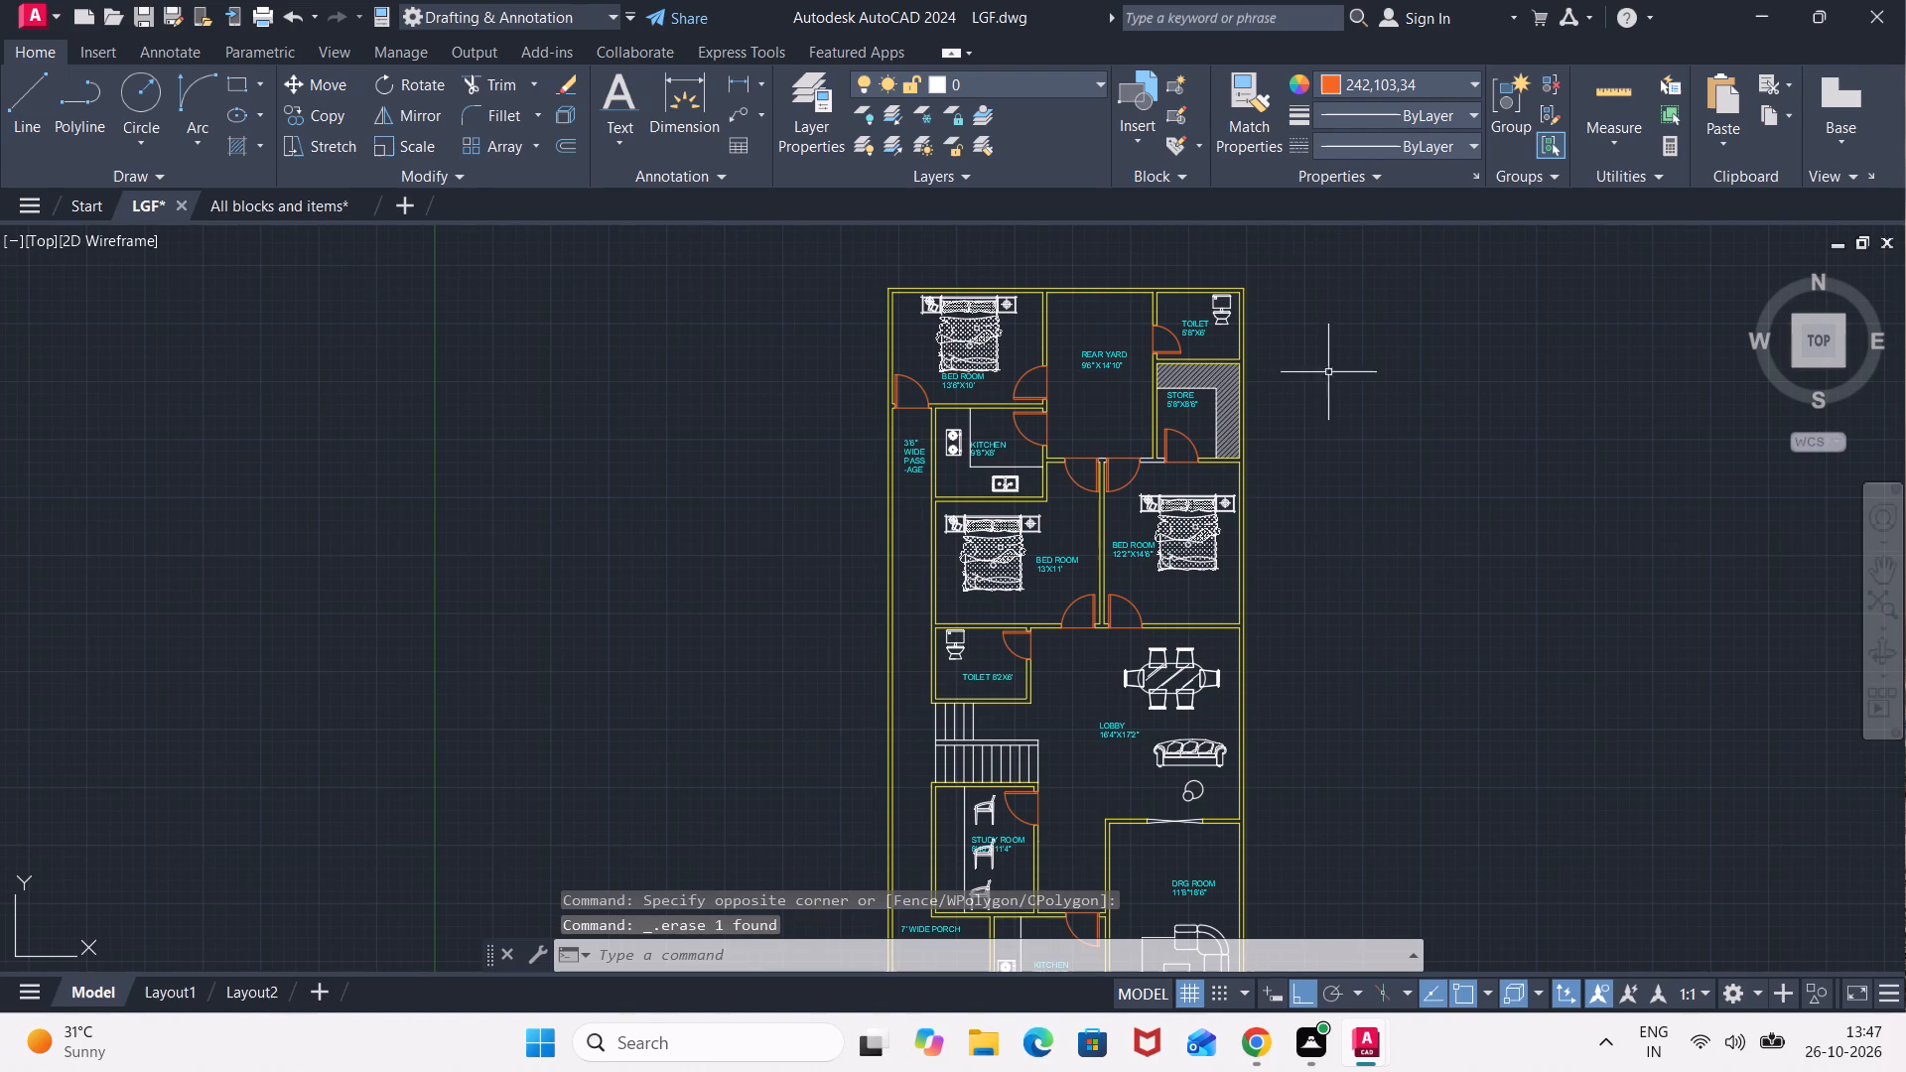
Match the yellow outer wall's properties onto the wall-end line above the 13'6"X10' BED ROOM door facing the REAR YARD.
{"action": "left_click_drag", "start_coordinate": [1235, 98], "coordinate": [1234, 110]}
{"action": "scroll", "coordinate": [1231, 266], "scroll_direction": "up", "scroll_amount": 3}
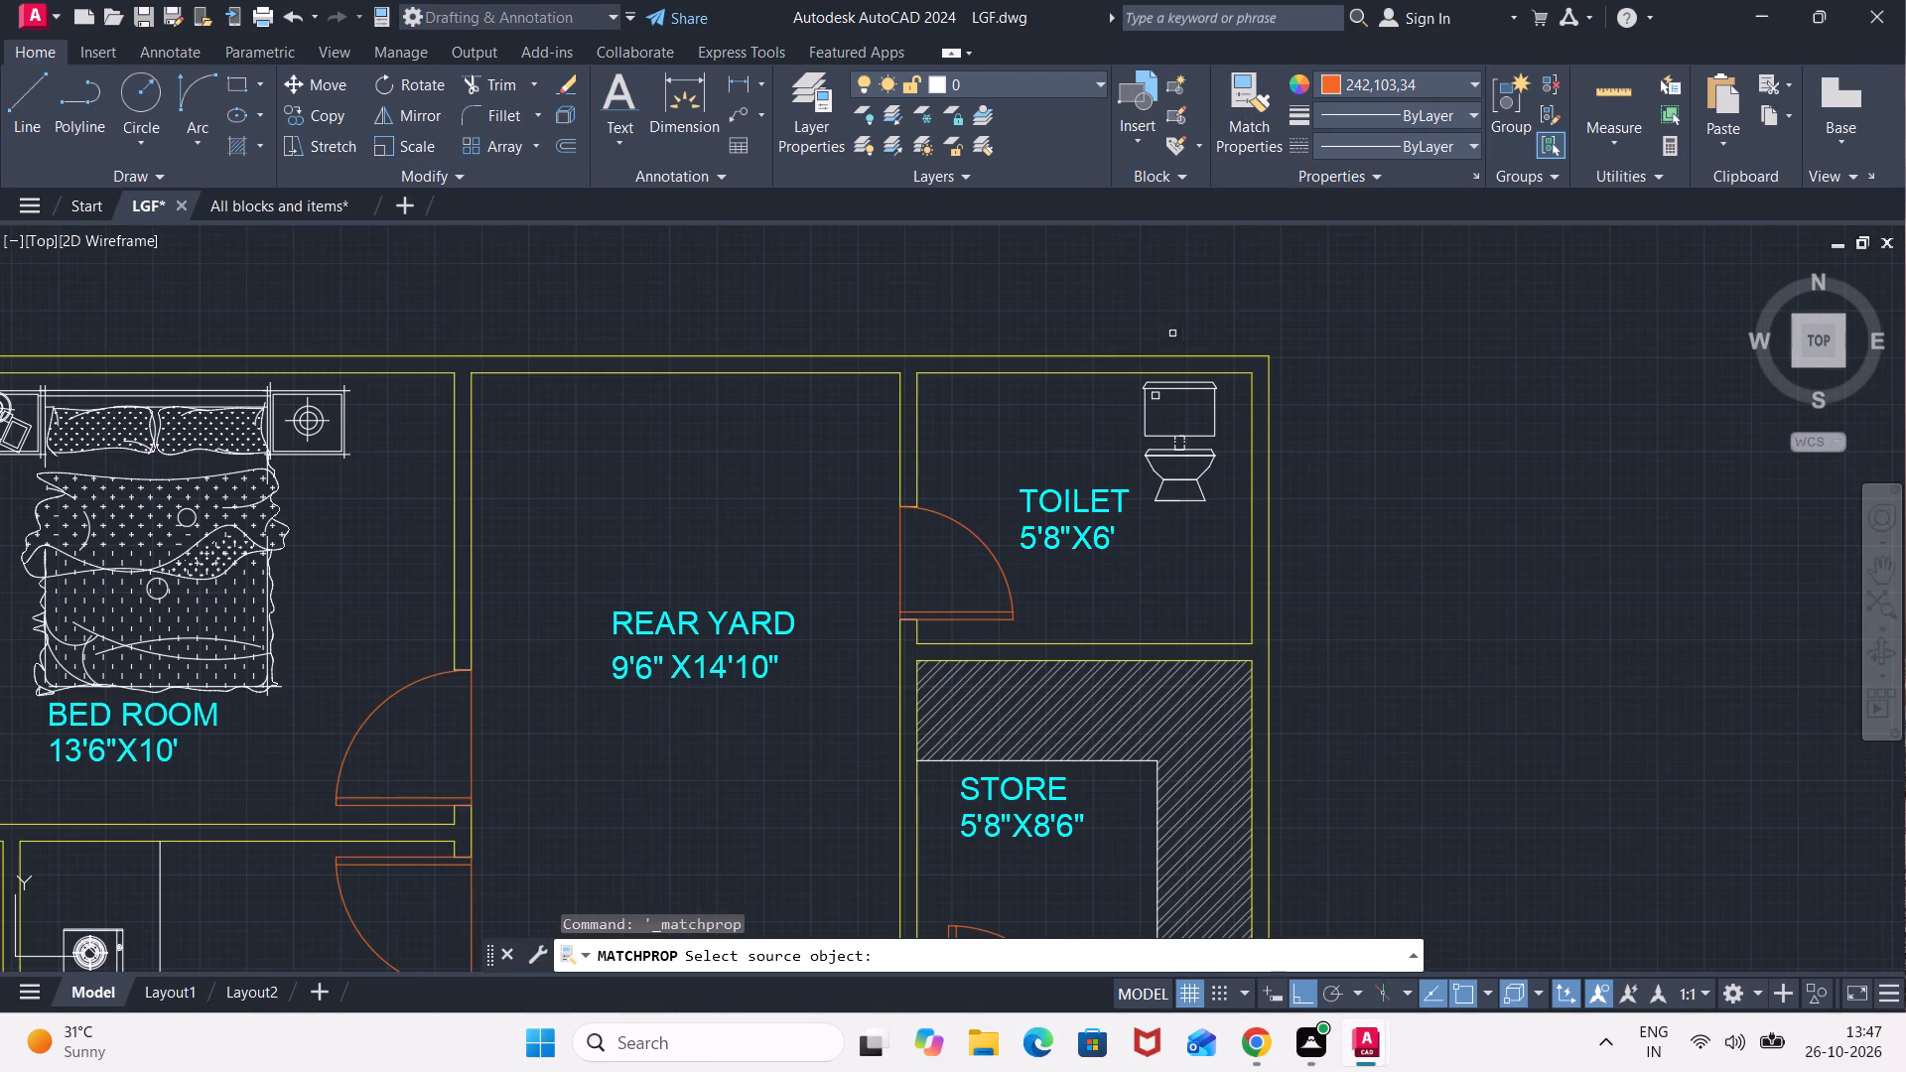
{"action": "left_click", "coordinate": [1158, 357]}
{"action": "middle_click_drag", "start_coordinate": [1021, 461], "coordinate": [1087, 363]}
{"action": "scroll", "coordinate": [1043, 385], "scroll_direction": "up", "scroll_amount": 3}
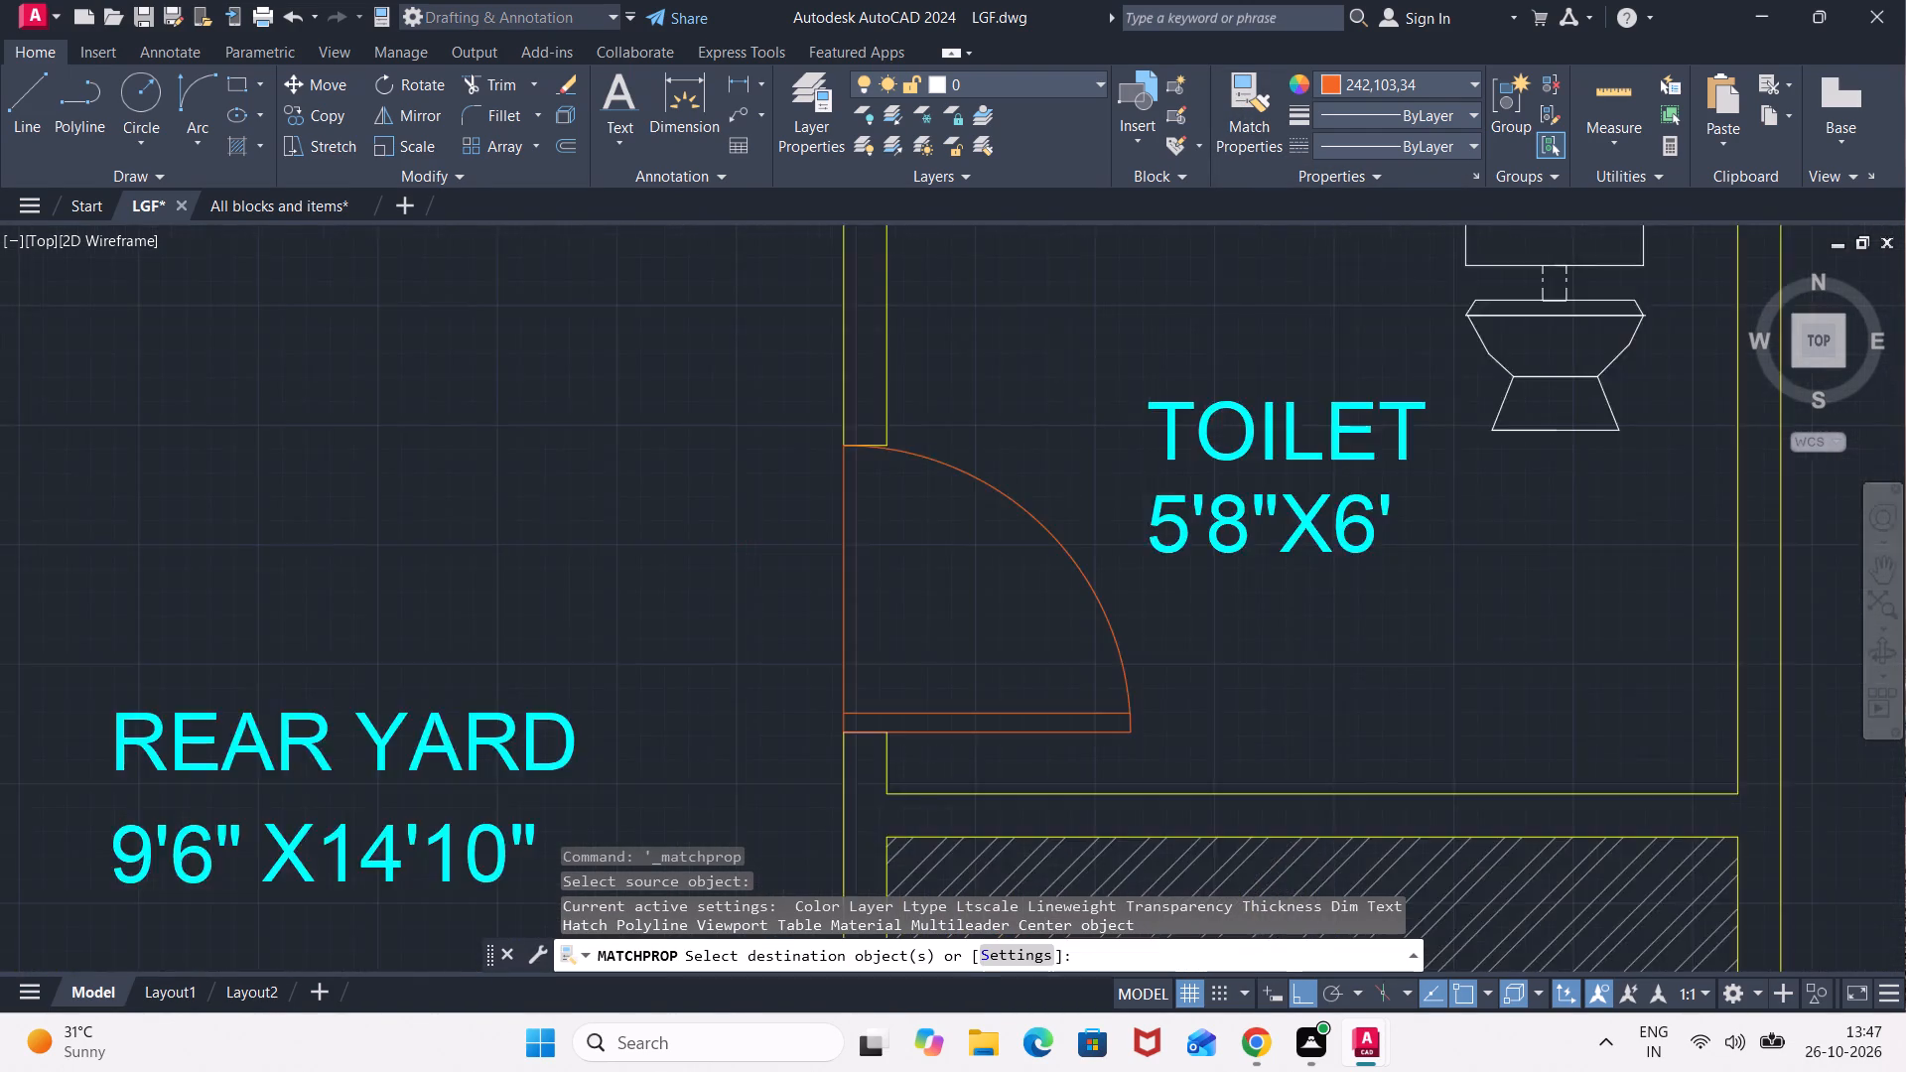
{"action": "middle_click_drag", "start_coordinate": [960, 430], "coordinate": [1209, 144]}
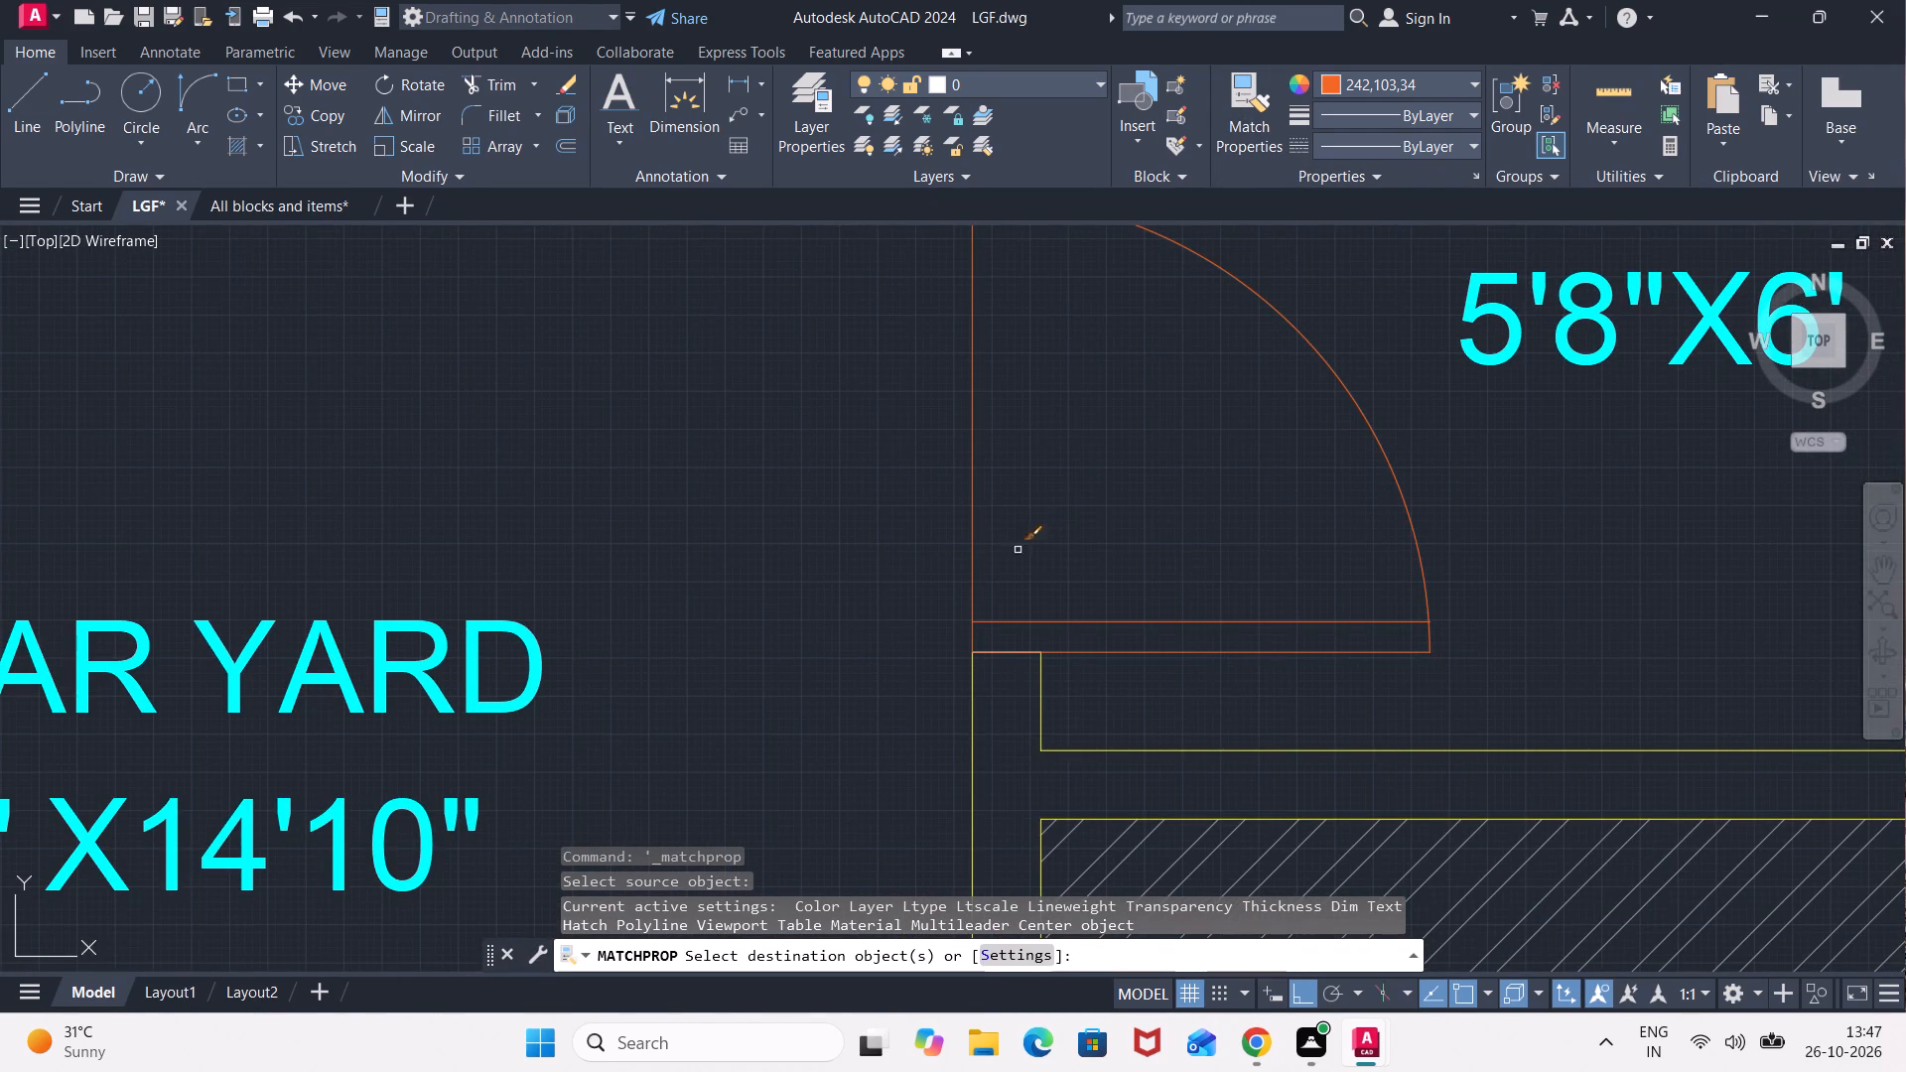
{"action": "scroll", "coordinate": [849, 601], "scroll_direction": "down", "scroll_amount": 2}
{"action": "middle_click_drag", "start_coordinate": [845, 604], "coordinate": [1315, 509]}
{"action": "middle_click_drag", "start_coordinate": [749, 567], "coordinate": [916, 504]}
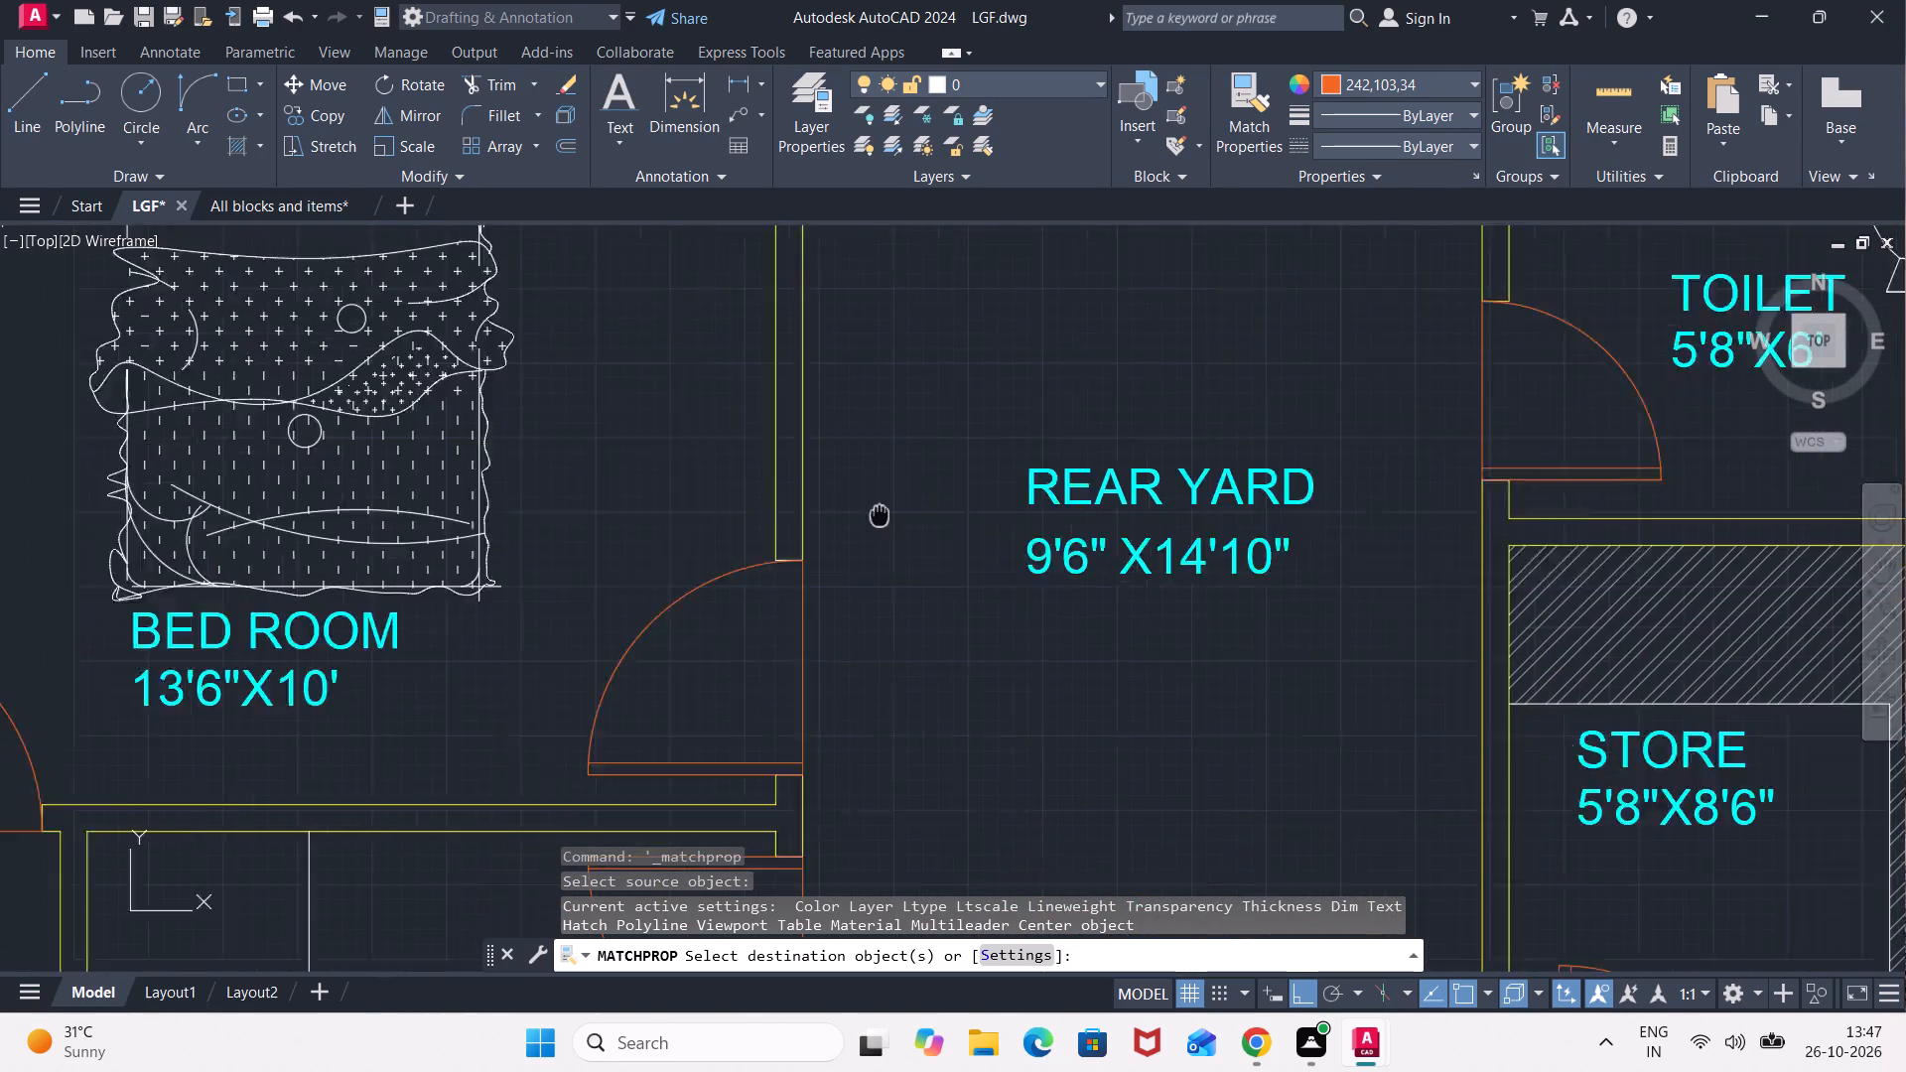
{"action": "middle_click_drag", "start_coordinate": [916, 504], "coordinate": [1042, 471]}
{"action": "scroll", "coordinate": [974, 494], "scroll_direction": "up", "scroll_amount": 2}
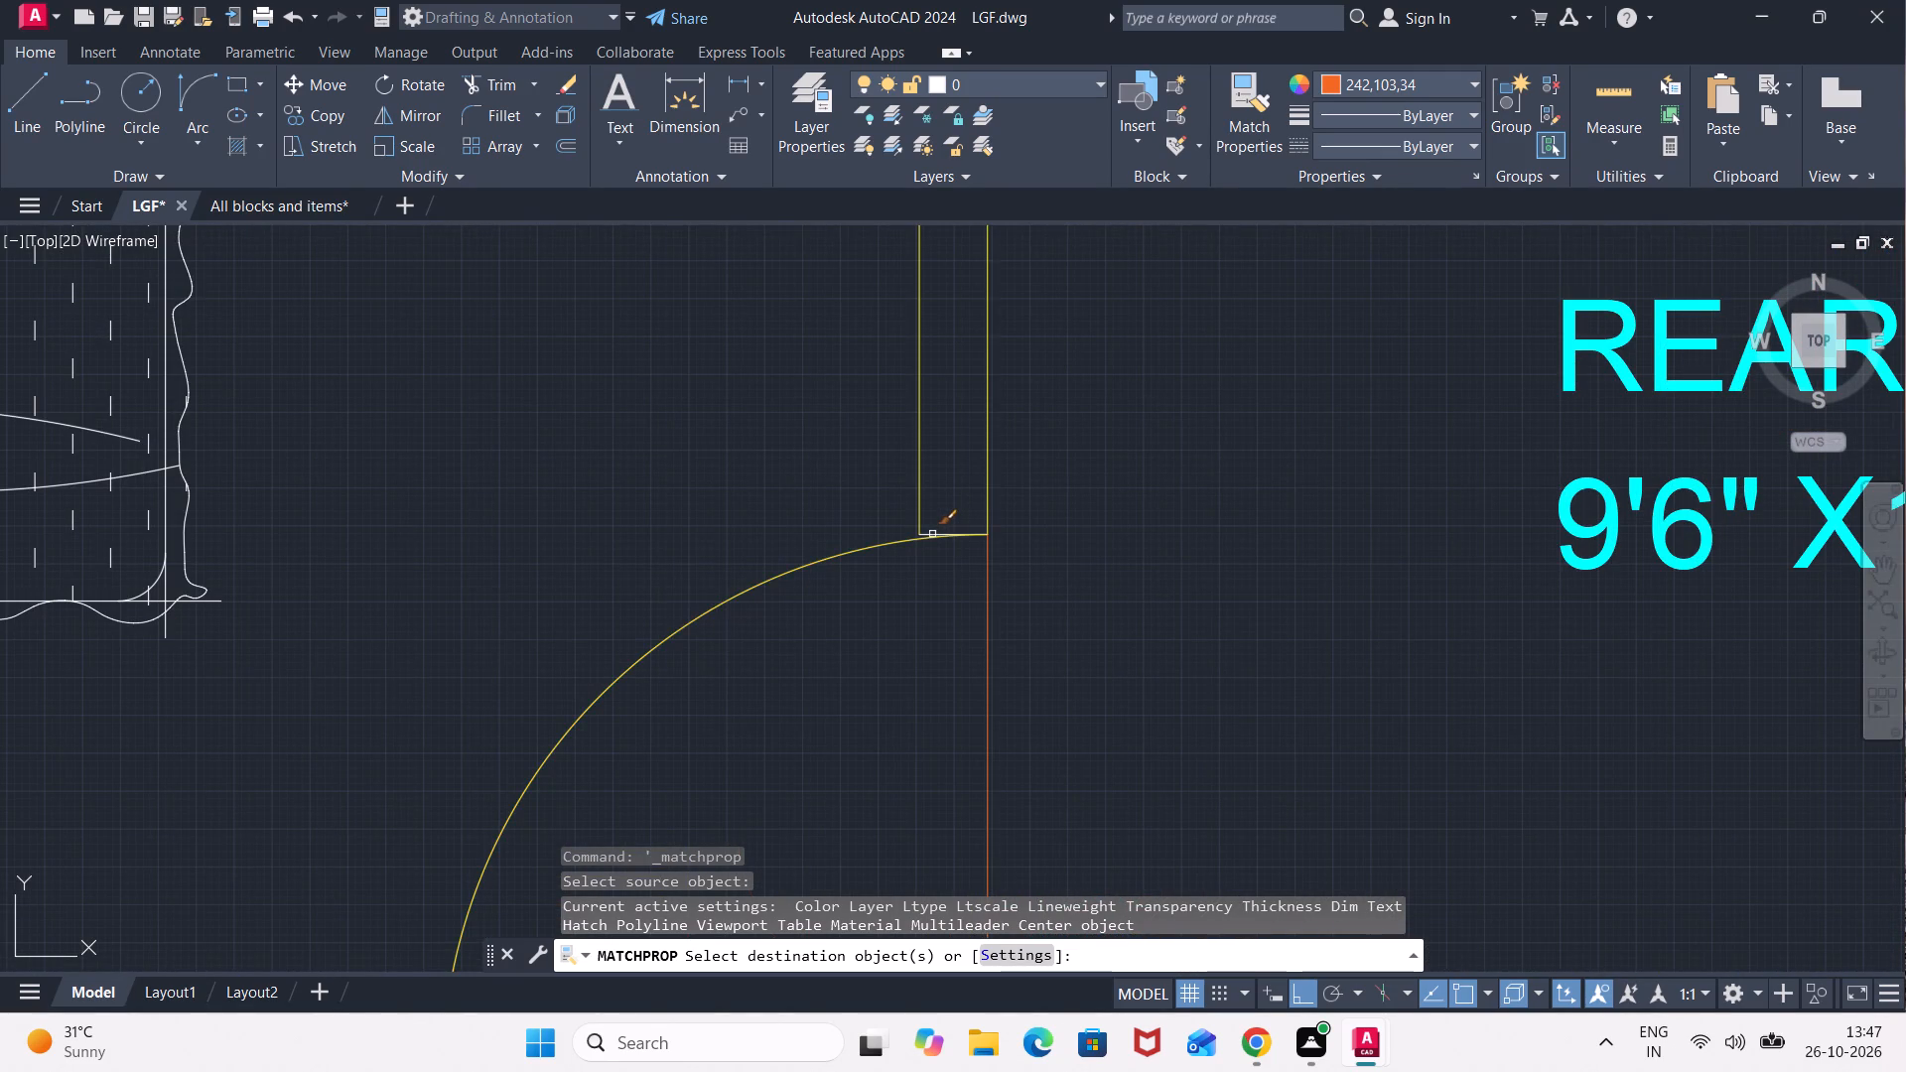
{"action": "scroll", "coordinate": [939, 531], "scroll_direction": "up", "scroll_amount": 2}
{"action": "left_click", "coordinate": [933, 534]}
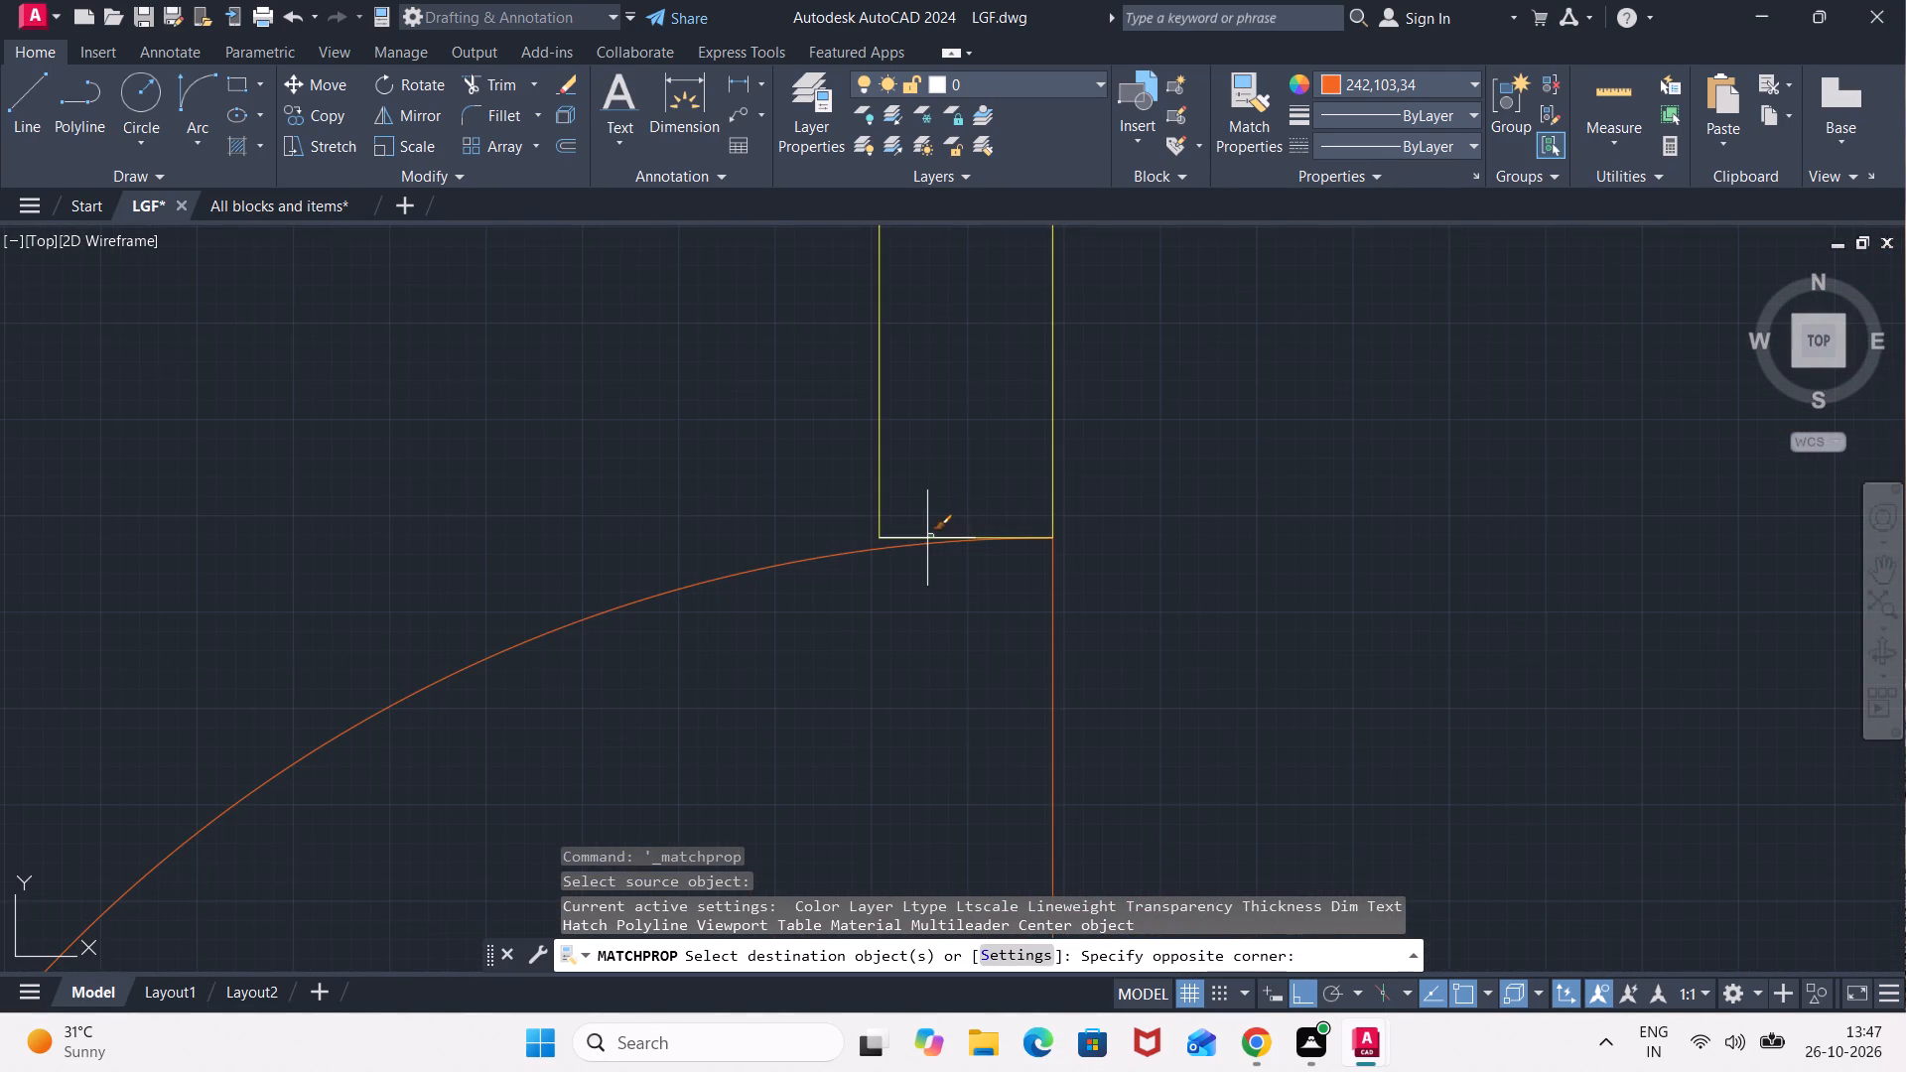
{"action": "left_click", "coordinate": [926, 538]}
{"action": "scroll", "coordinate": [1185, 561], "scroll_direction": "down", "scroll_amount": 1}
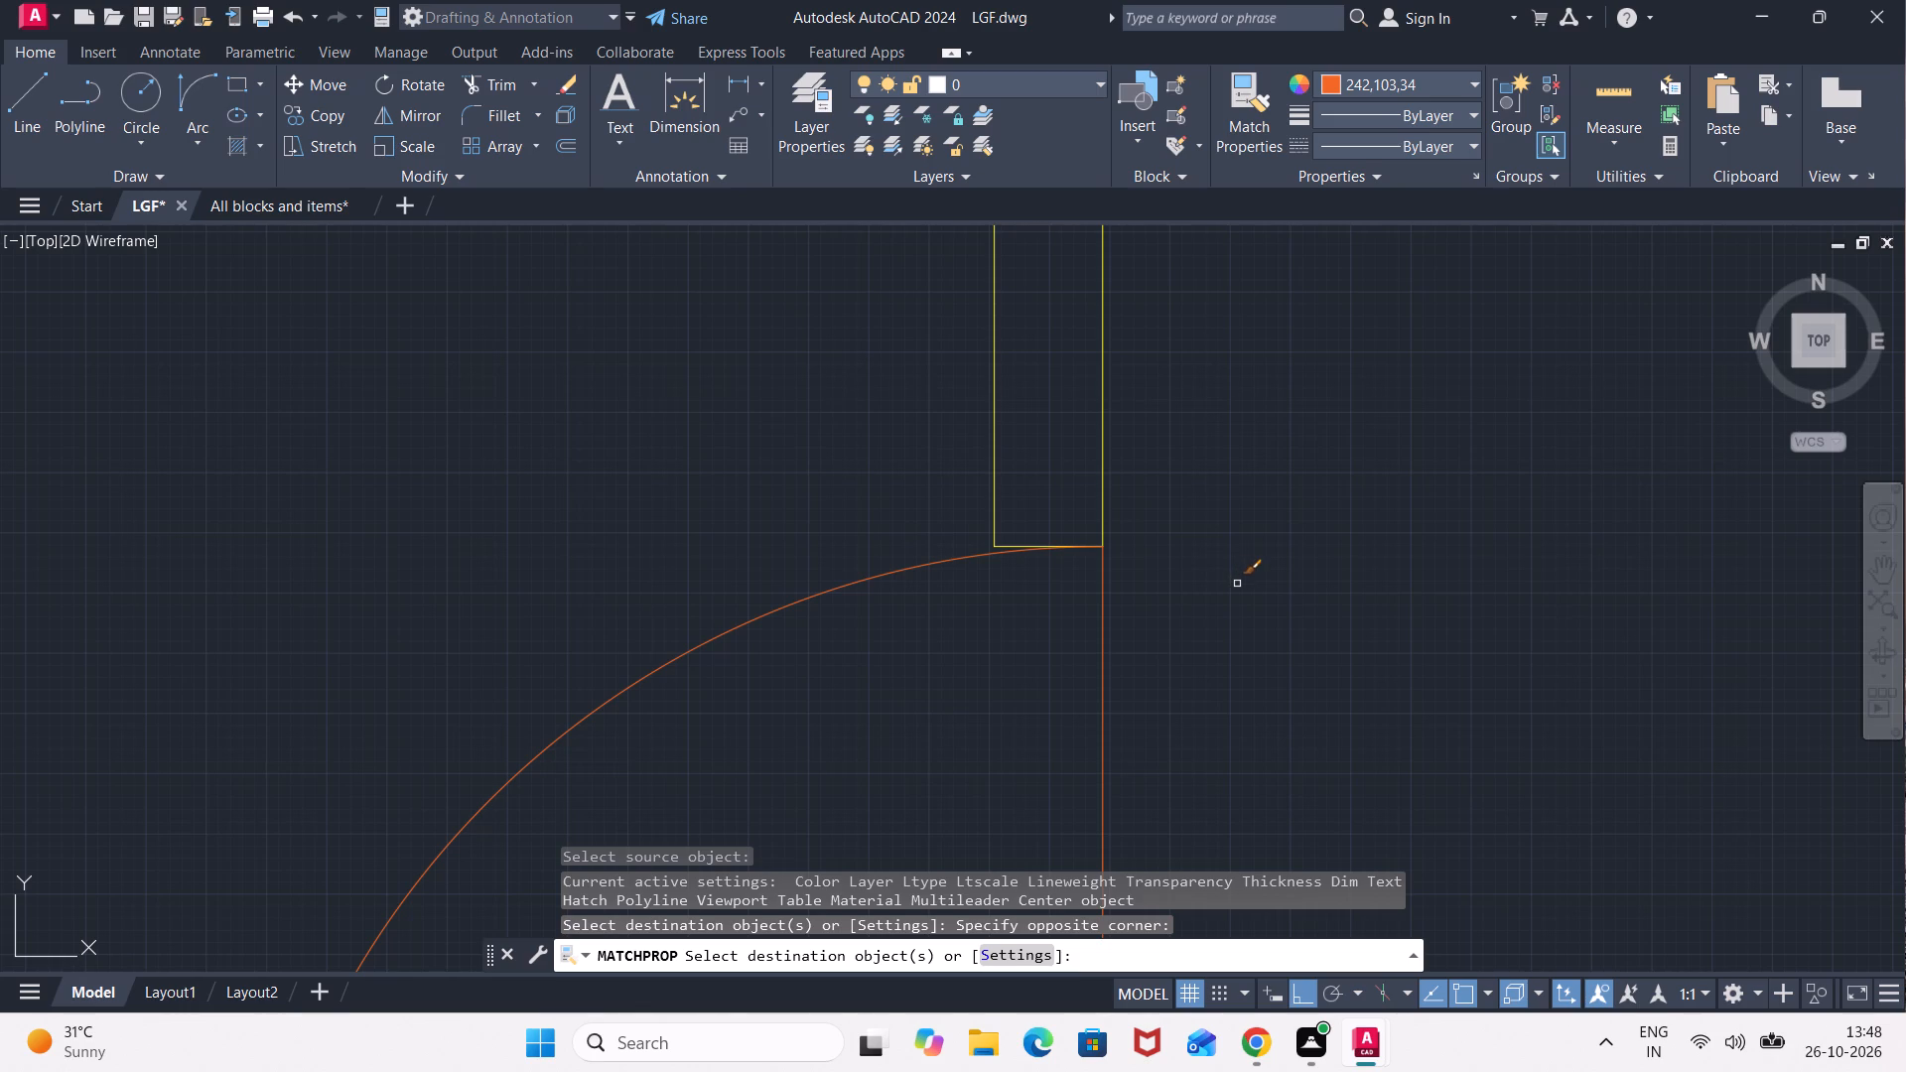
Match the yellow wall properties onto the wall-end line at the 13'X11' BED ROOM door, beside the 9'8"X8' KITCHEN.
{"action": "scroll", "coordinate": [1237, 588], "scroll_direction": "down", "scroll_amount": 2}
{"action": "middle_click_drag", "start_coordinate": [1236, 594], "coordinate": [1313, 387]}
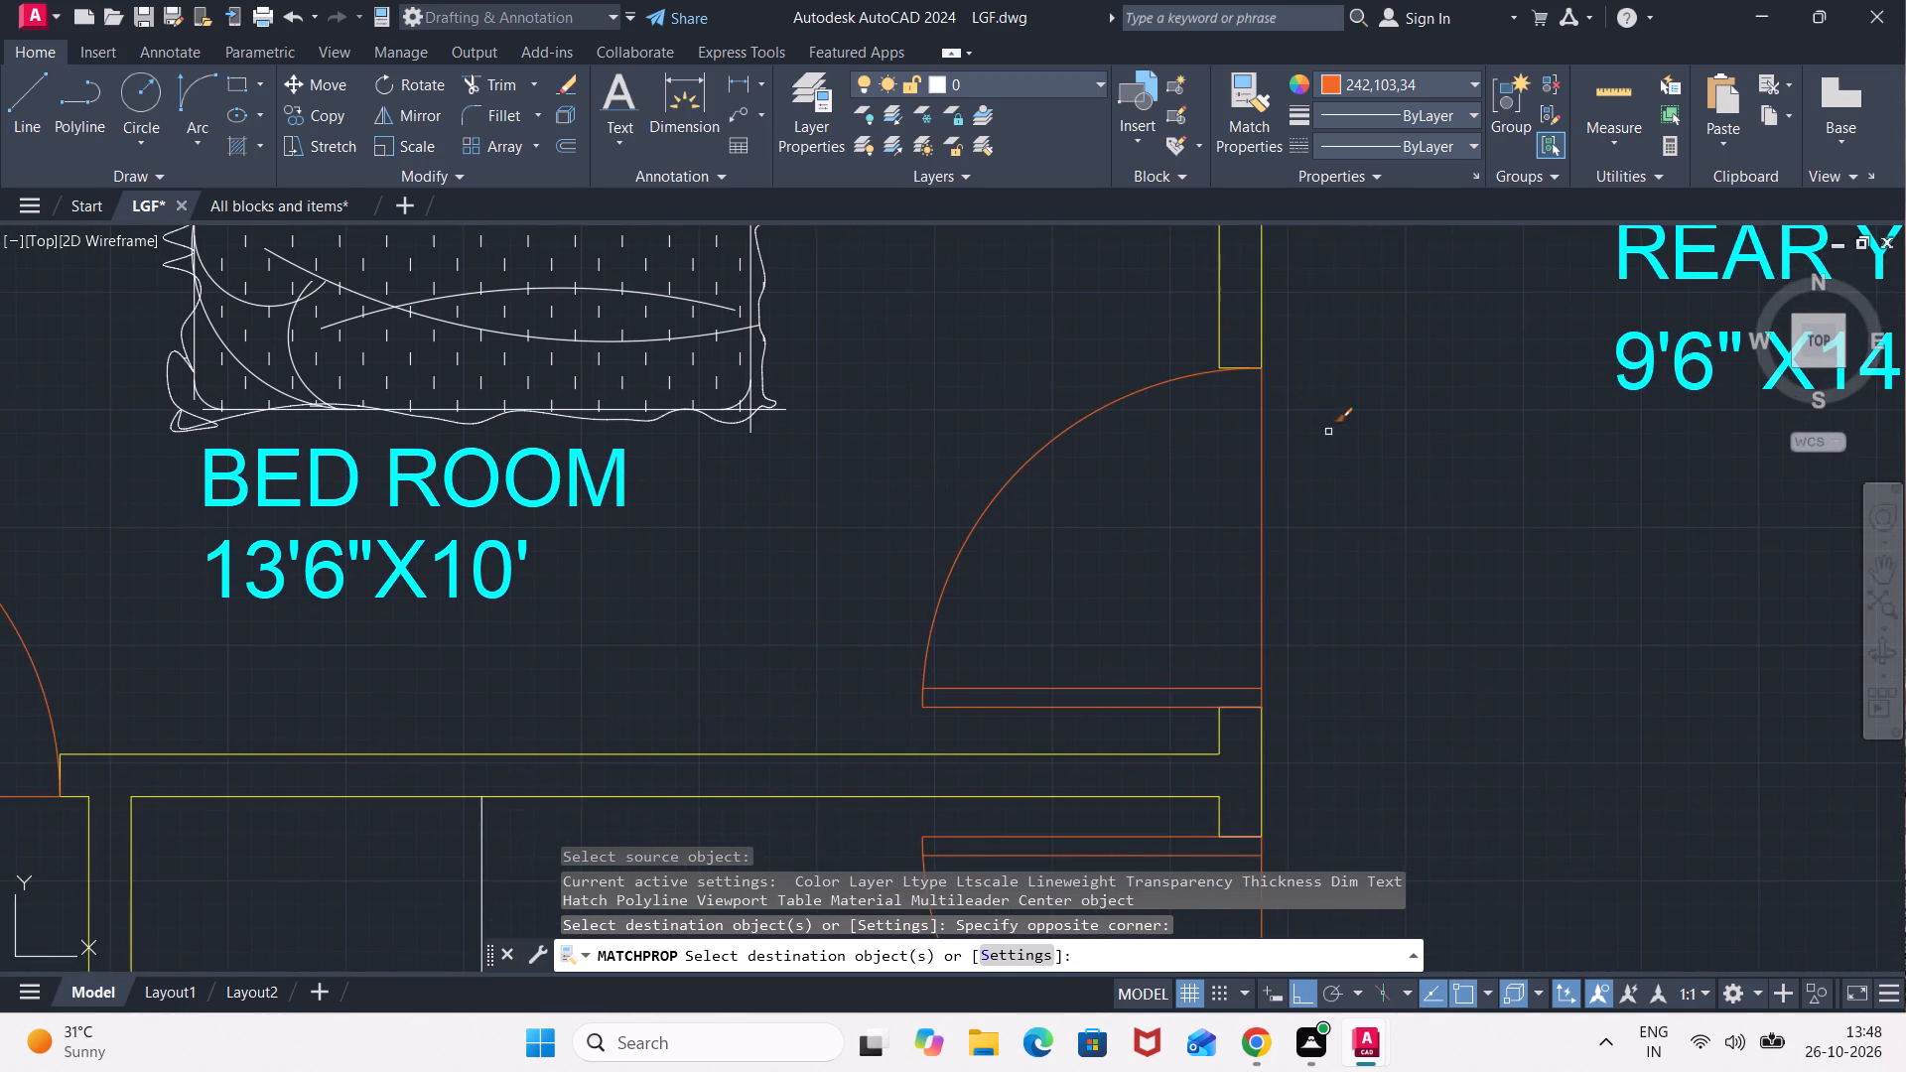
{"action": "scroll", "coordinate": [1345, 482], "scroll_direction": "down", "scroll_amount": 2}
{"action": "middle_click_drag", "start_coordinate": [1382, 566], "coordinate": [1413, 325]}
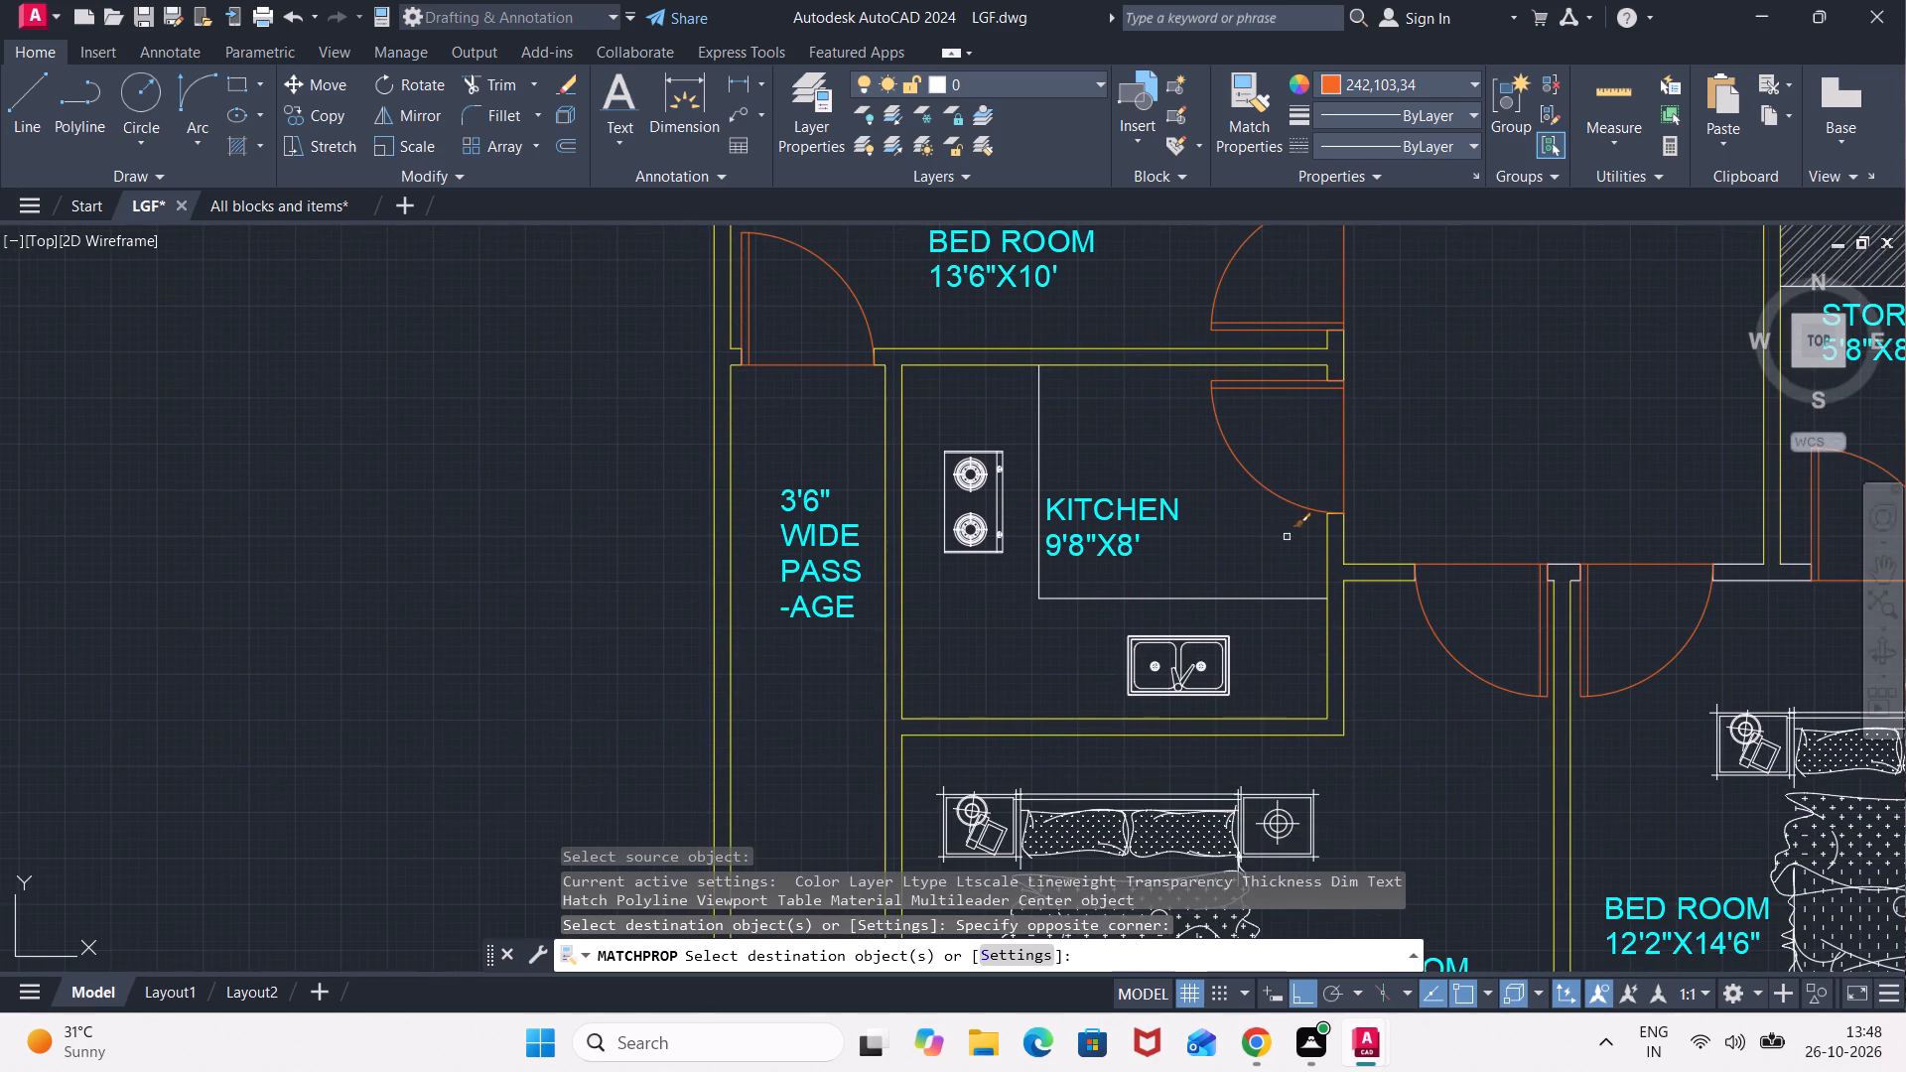
{"action": "scroll", "coordinate": [1301, 536], "scroll_direction": "up", "scroll_amount": 3}
{"action": "scroll", "coordinate": [1582, 576], "scroll_direction": "down", "scroll_amount": 1}
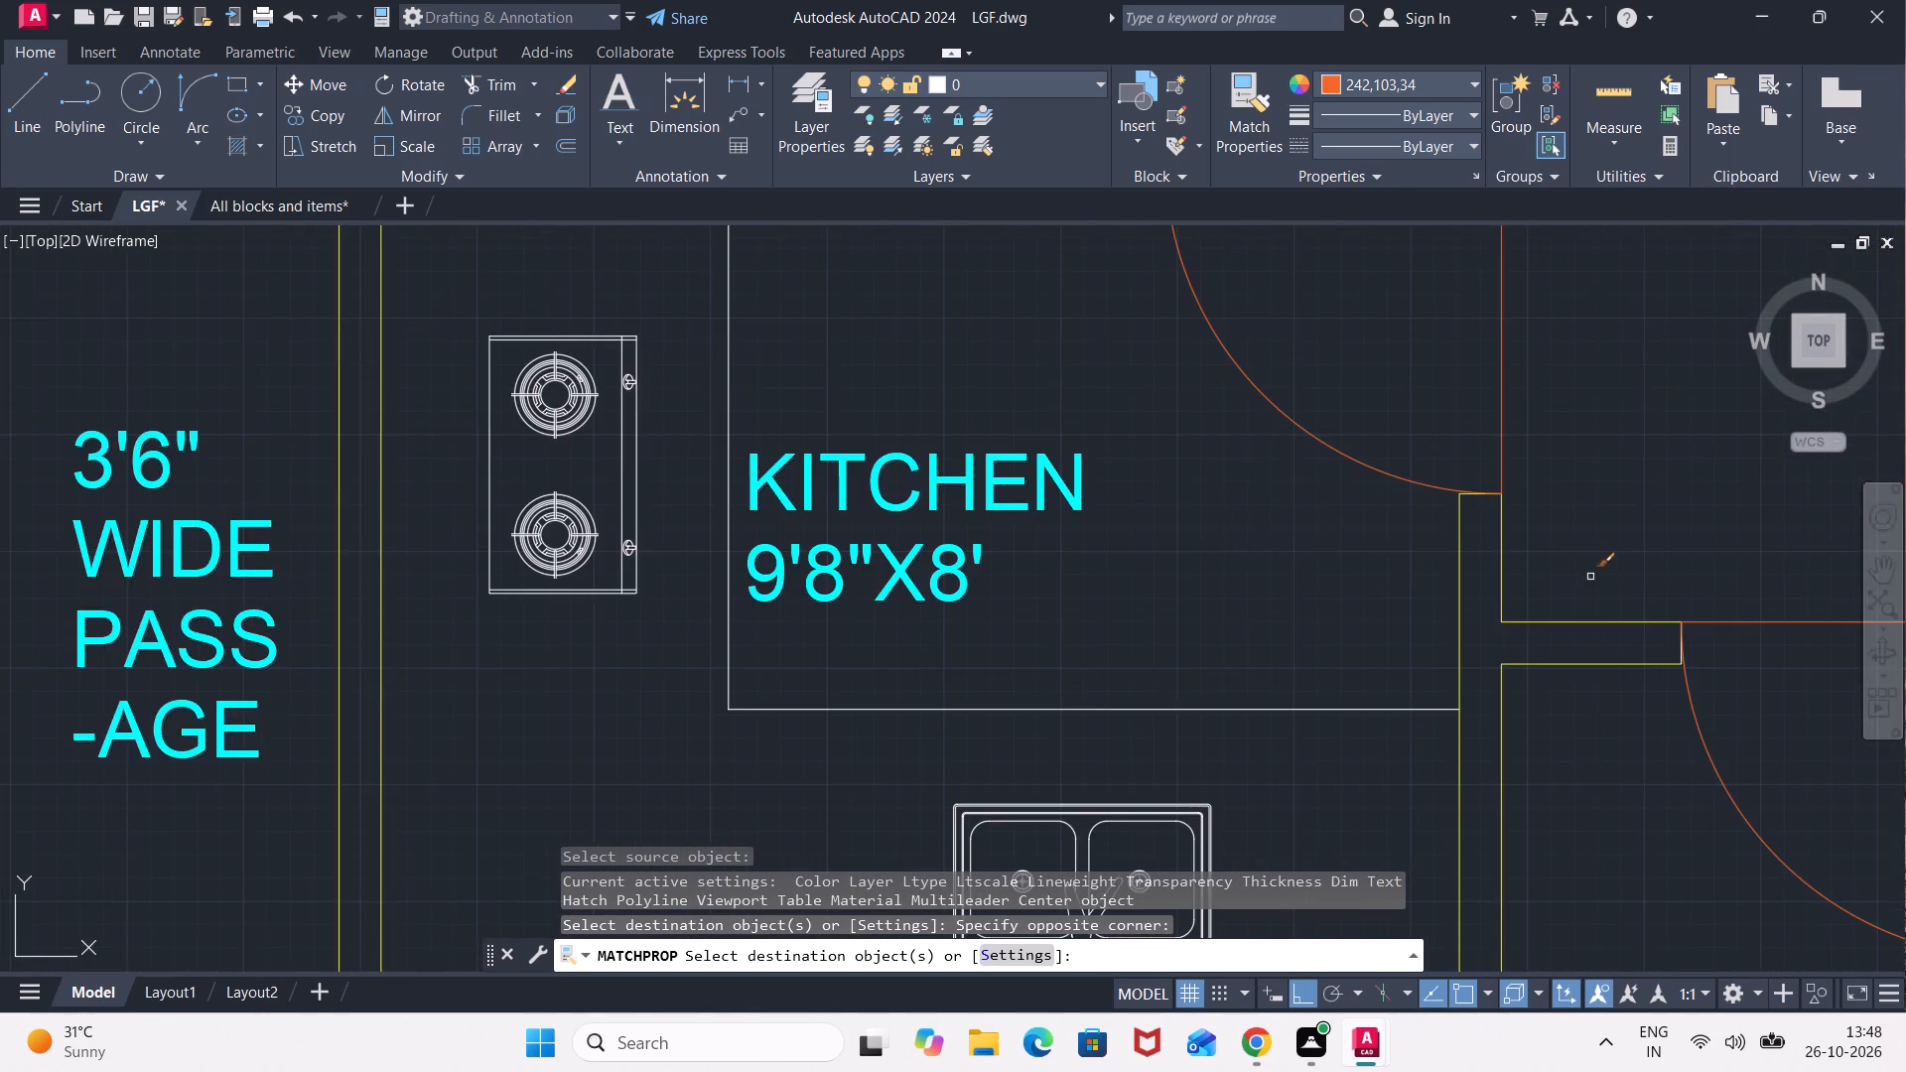
{"action": "middle_click_drag", "start_coordinate": [1593, 575], "coordinate": [1344, 371]}
{"action": "scroll", "coordinate": [1389, 473], "scroll_direction": "up", "scroll_amount": 2}
{"action": "scroll", "coordinate": [1486, 430], "scroll_direction": "up", "scroll_amount": 2}
{"action": "left_click", "coordinate": [1495, 428]}
{"action": "scroll", "coordinate": [1556, 465], "scroll_direction": "down", "scroll_amount": 6}
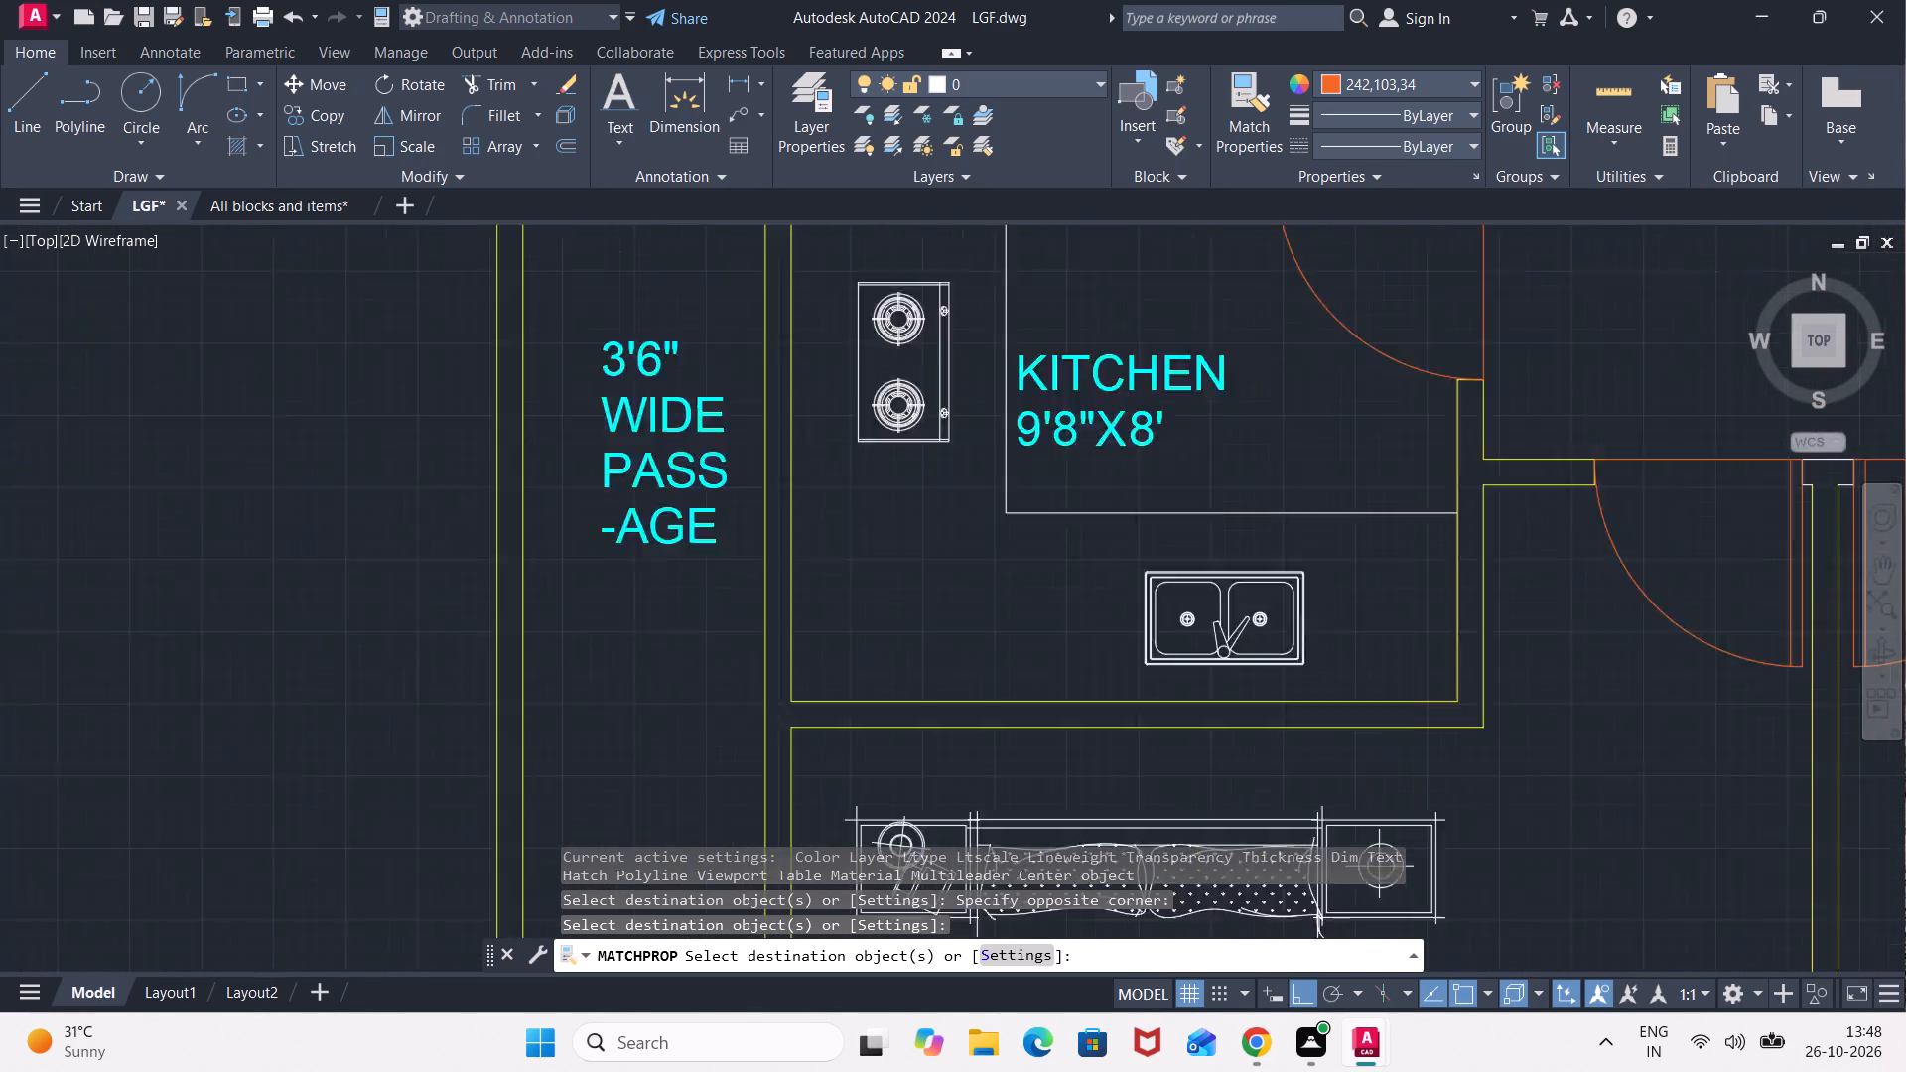
Match the yellow properties onto the wall-junction lines between the 13'X11' and 12'2"X14'6" BED ROOM doors facing the REAR YARD.
{"action": "scroll", "coordinate": [1625, 495], "scroll_direction": "down", "scroll_amount": 1}
{"action": "middle_click_drag", "start_coordinate": [1627, 495], "coordinate": [1299, 371]}
{"action": "scroll", "coordinate": [1345, 368], "scroll_direction": "up", "scroll_amount": 3}
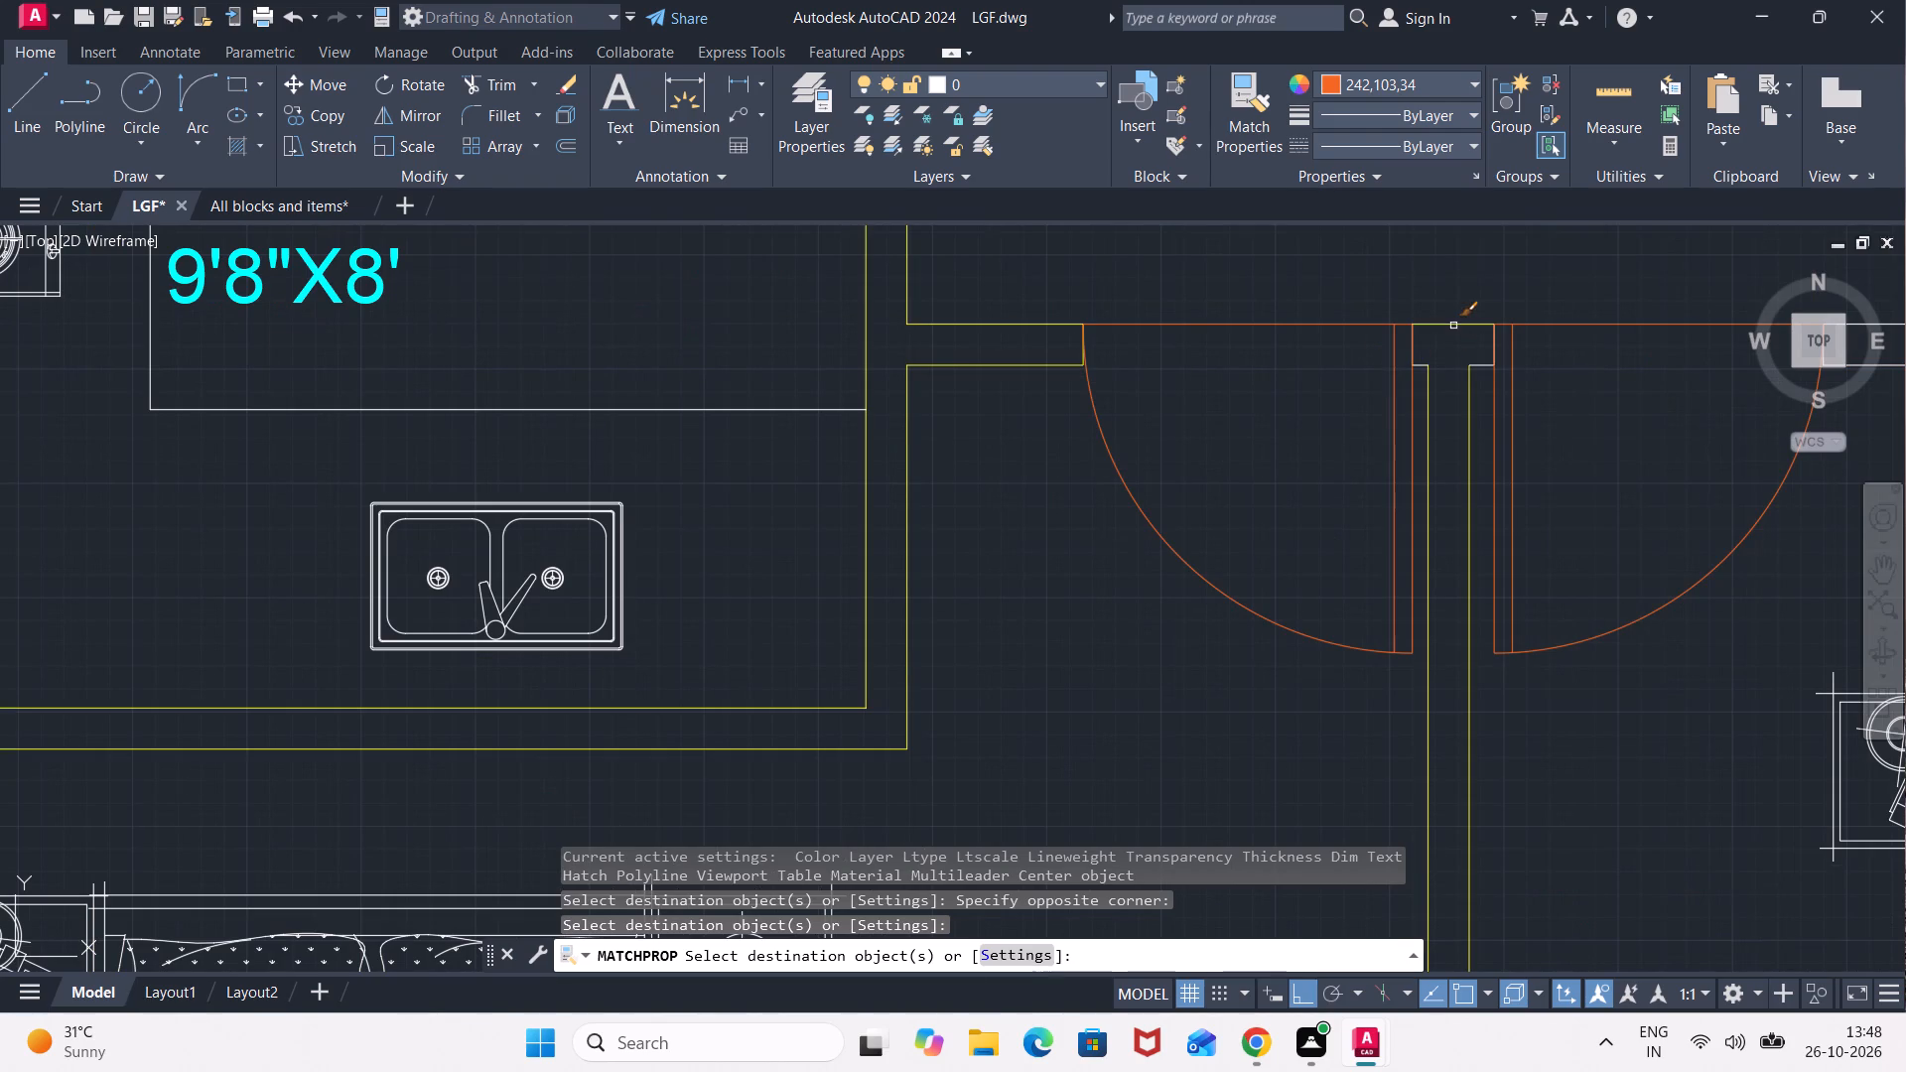
{"action": "left_click", "coordinate": [1453, 324]}
{"action": "left_click", "coordinate": [1422, 359]}
{"action": "left_click", "coordinate": [1419, 385]}
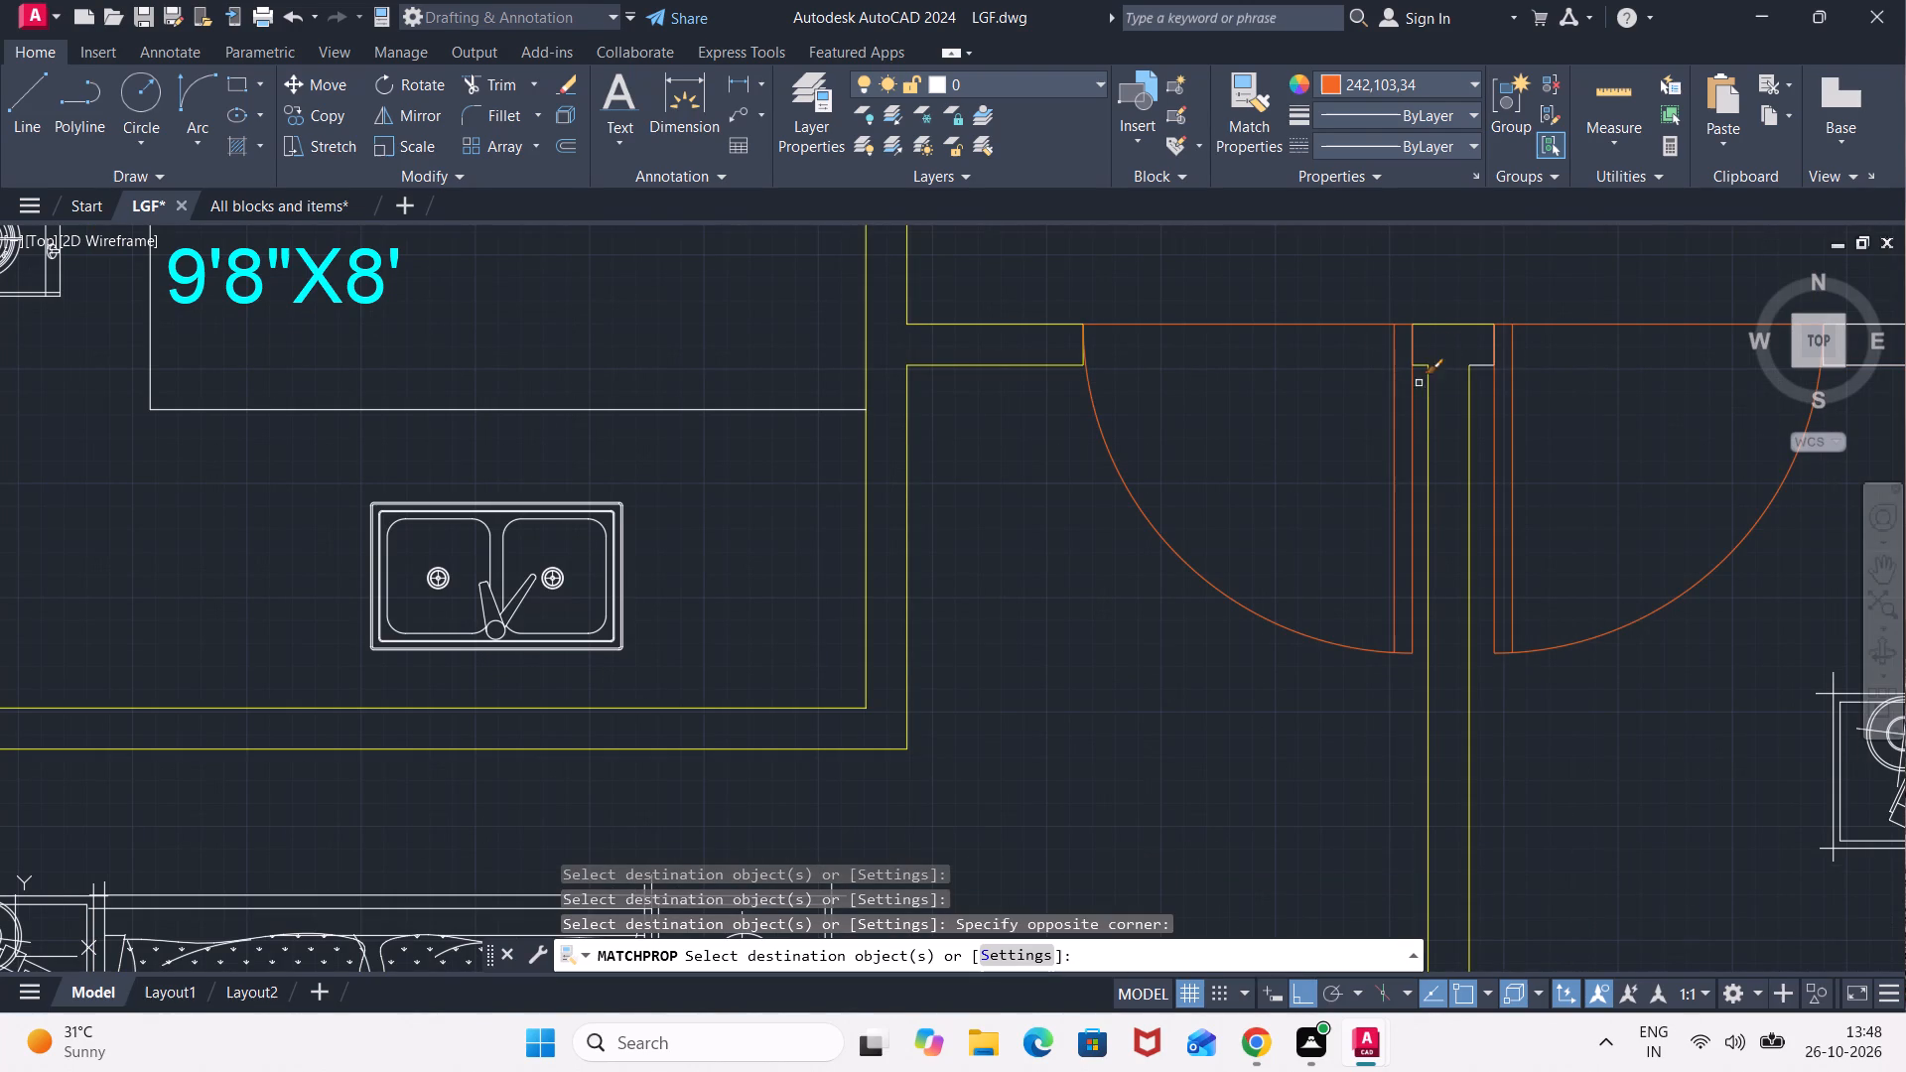
{"action": "left_click", "coordinate": [1480, 361]}
{"action": "middle_click_drag", "start_coordinate": [1458, 418], "coordinate": [1158, 407]}
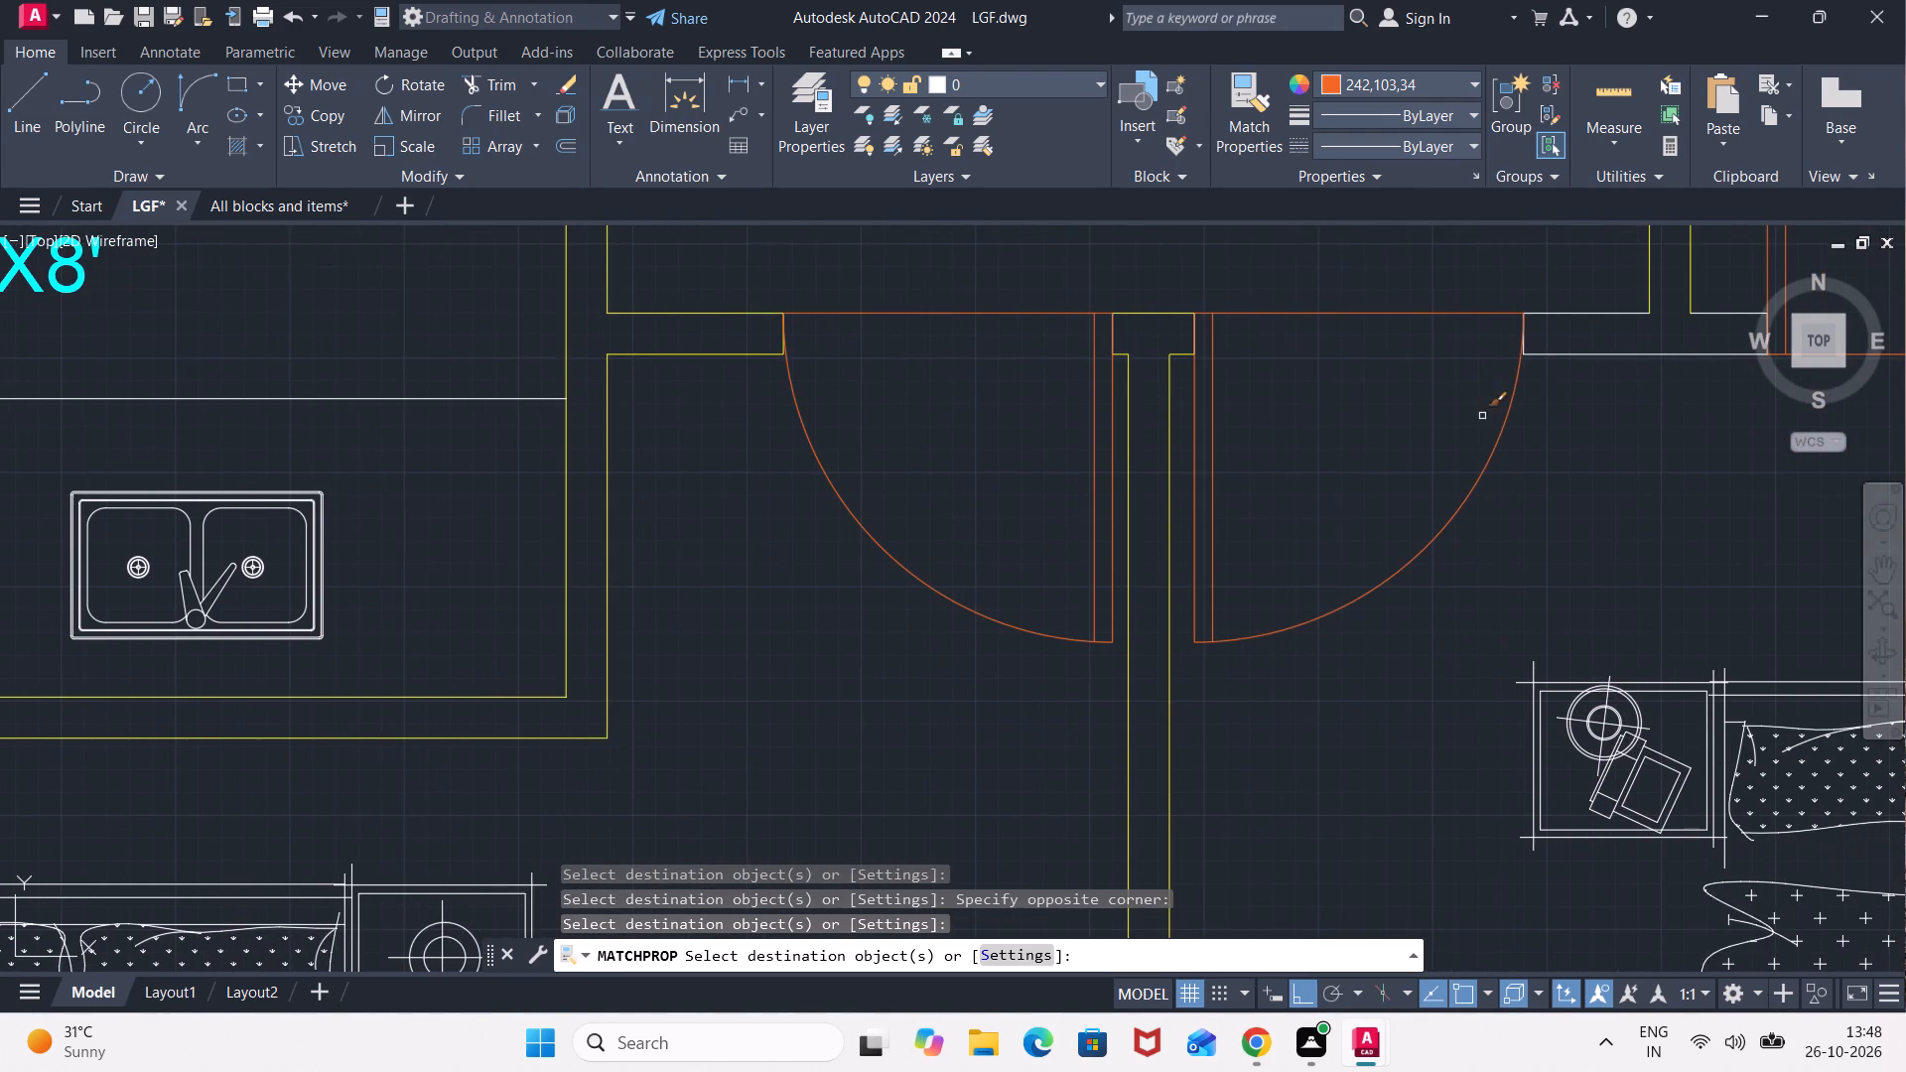
Match the yellow properties onto the wall lines between the 12'2"X14'6" BED ROOM's REAR YARD door and the STORE door, and end the command.
{"action": "middle_click_drag", "start_coordinate": [1560, 407], "coordinate": [1350, 431]}
{"action": "scroll", "coordinate": [1350, 383], "scroll_direction": "up", "scroll_amount": 3}
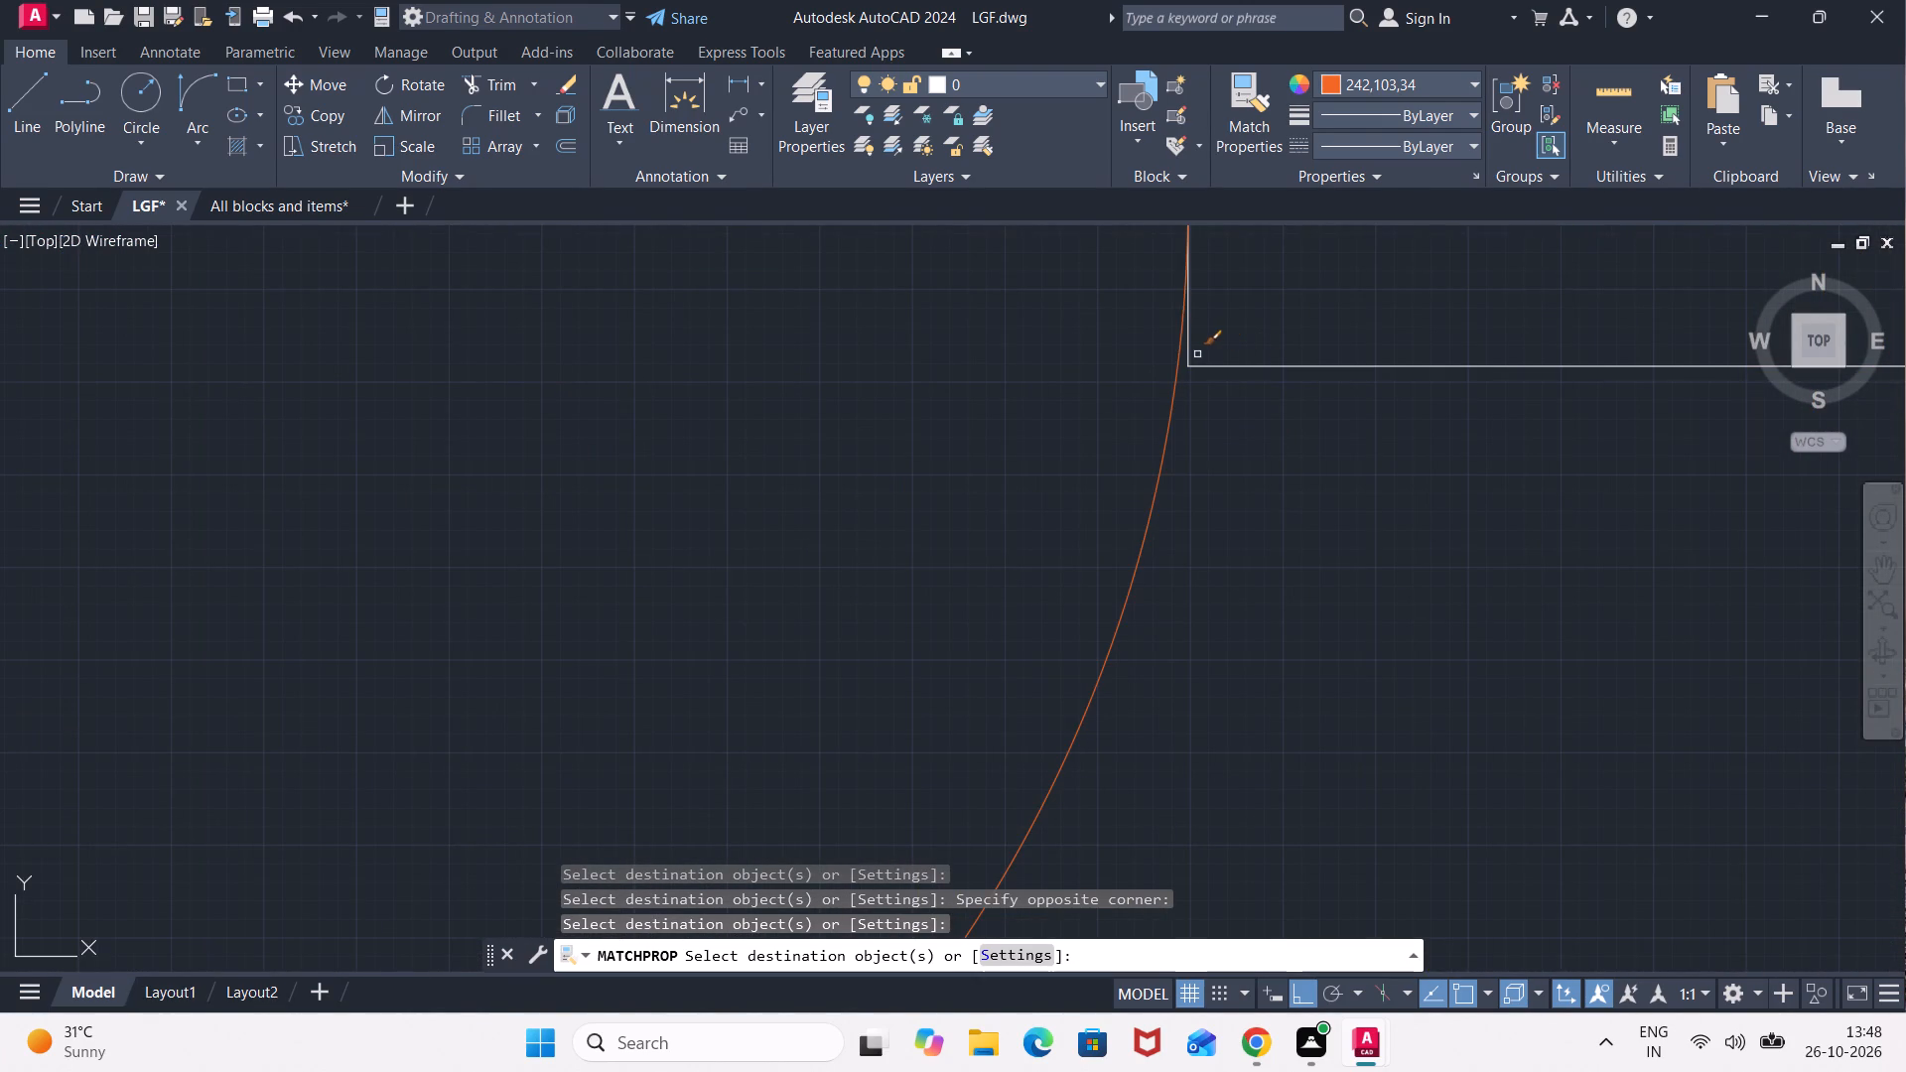
{"action": "left_click", "coordinate": [1189, 354]}
{"action": "left_click", "coordinate": [1196, 362]}
{"action": "scroll", "coordinate": [1336, 398], "scroll_direction": "down", "scroll_amount": 3}
{"action": "middle_click_drag", "start_coordinate": [1411, 417], "coordinate": [1284, 456]}
{"action": "left_click", "coordinate": [1399, 396]}
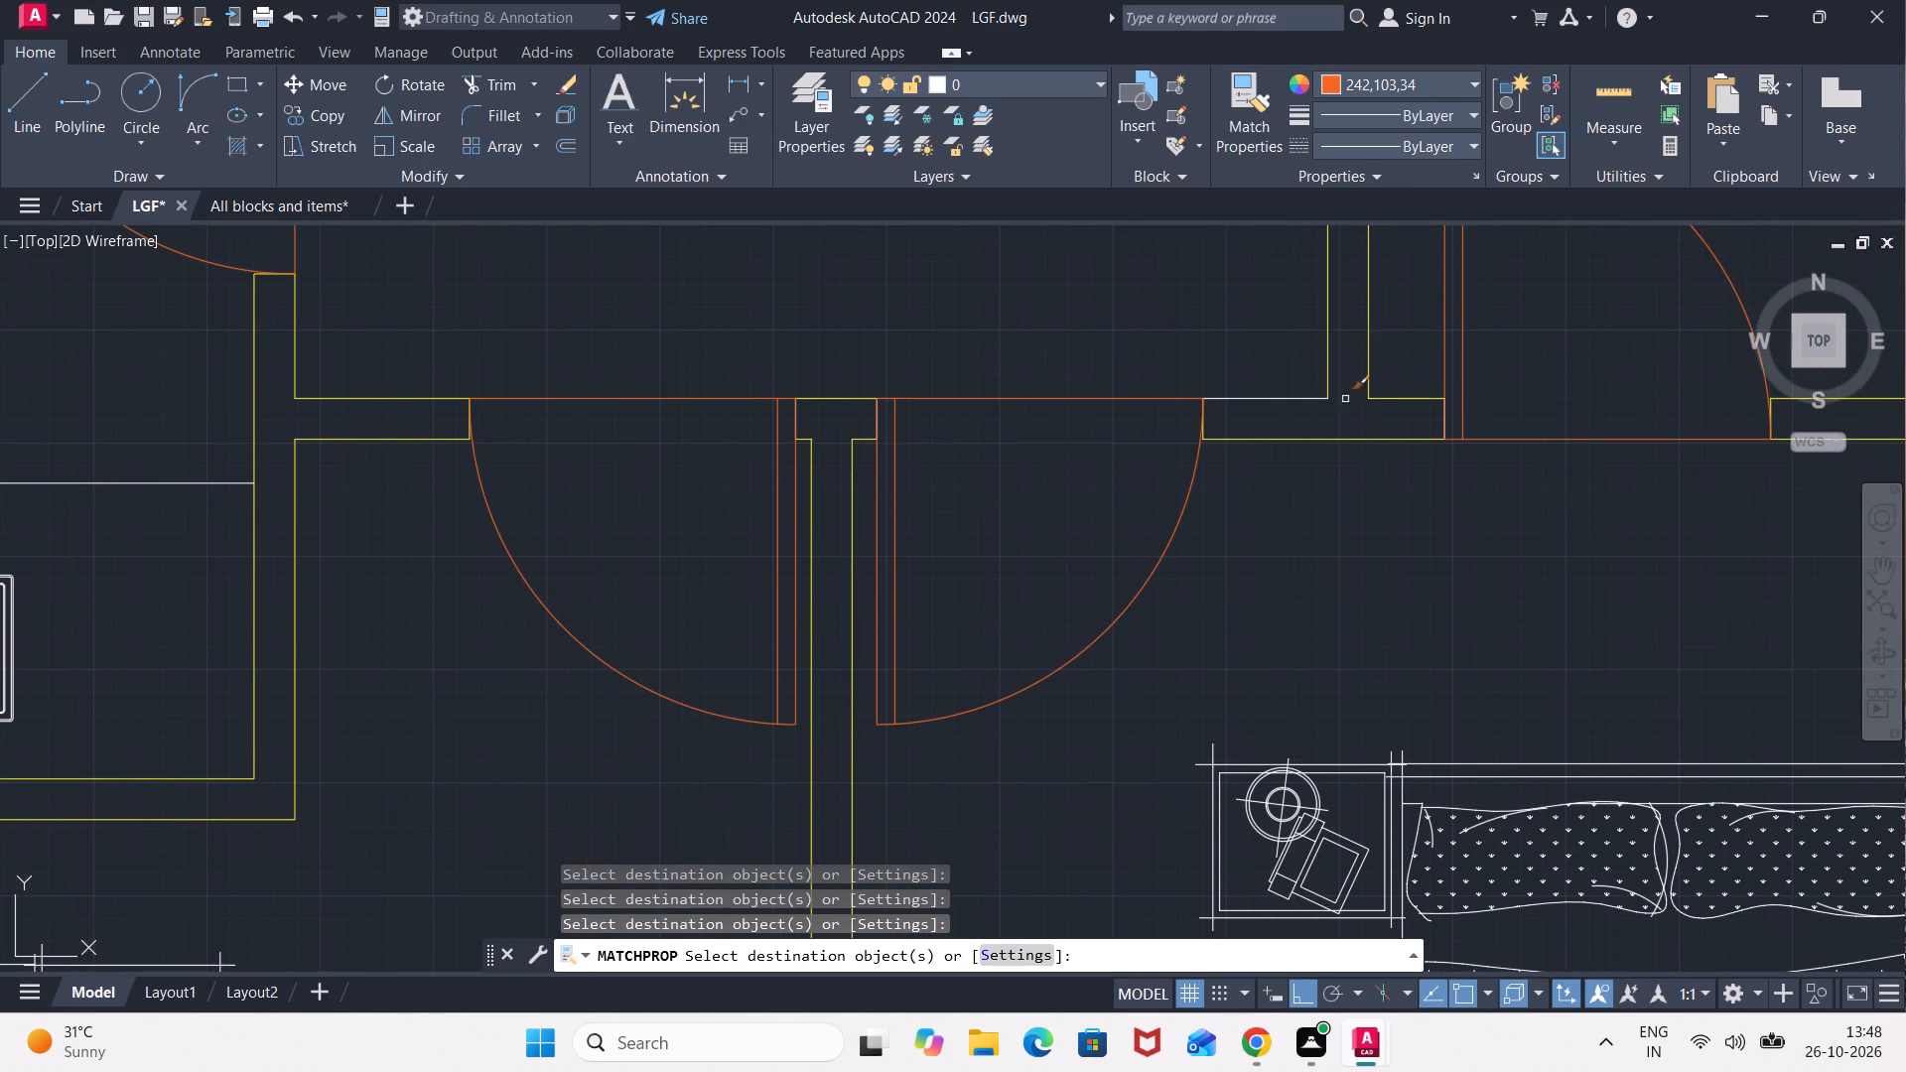
{"action": "left_click", "coordinate": [1300, 395]}
{"action": "scroll", "coordinate": [1416, 494], "scroll_direction": "down", "scroll_amount": 2}
{"action": "scroll", "coordinate": [1509, 510], "scroll_direction": "down", "scroll_amount": 1}
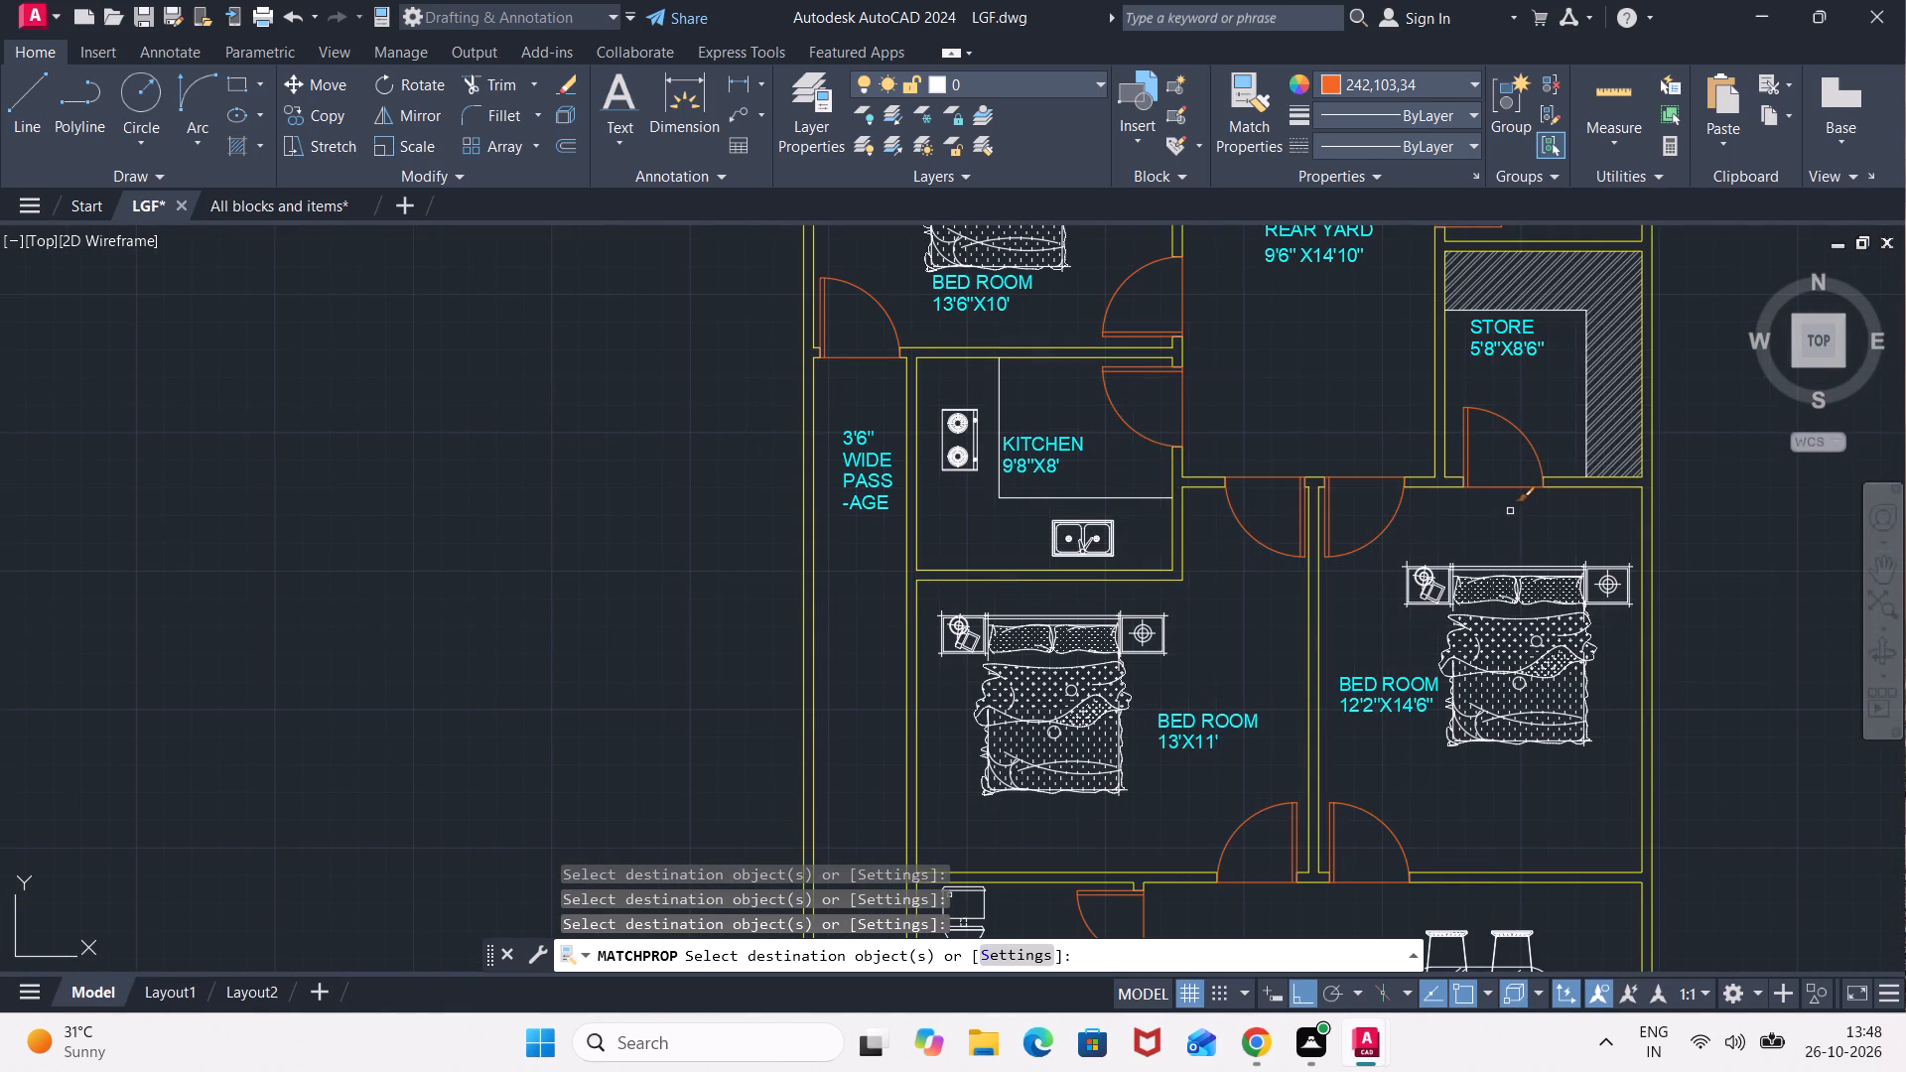
{"action": "middle_click_drag", "start_coordinate": [1513, 512], "coordinate": [1556, 355]}
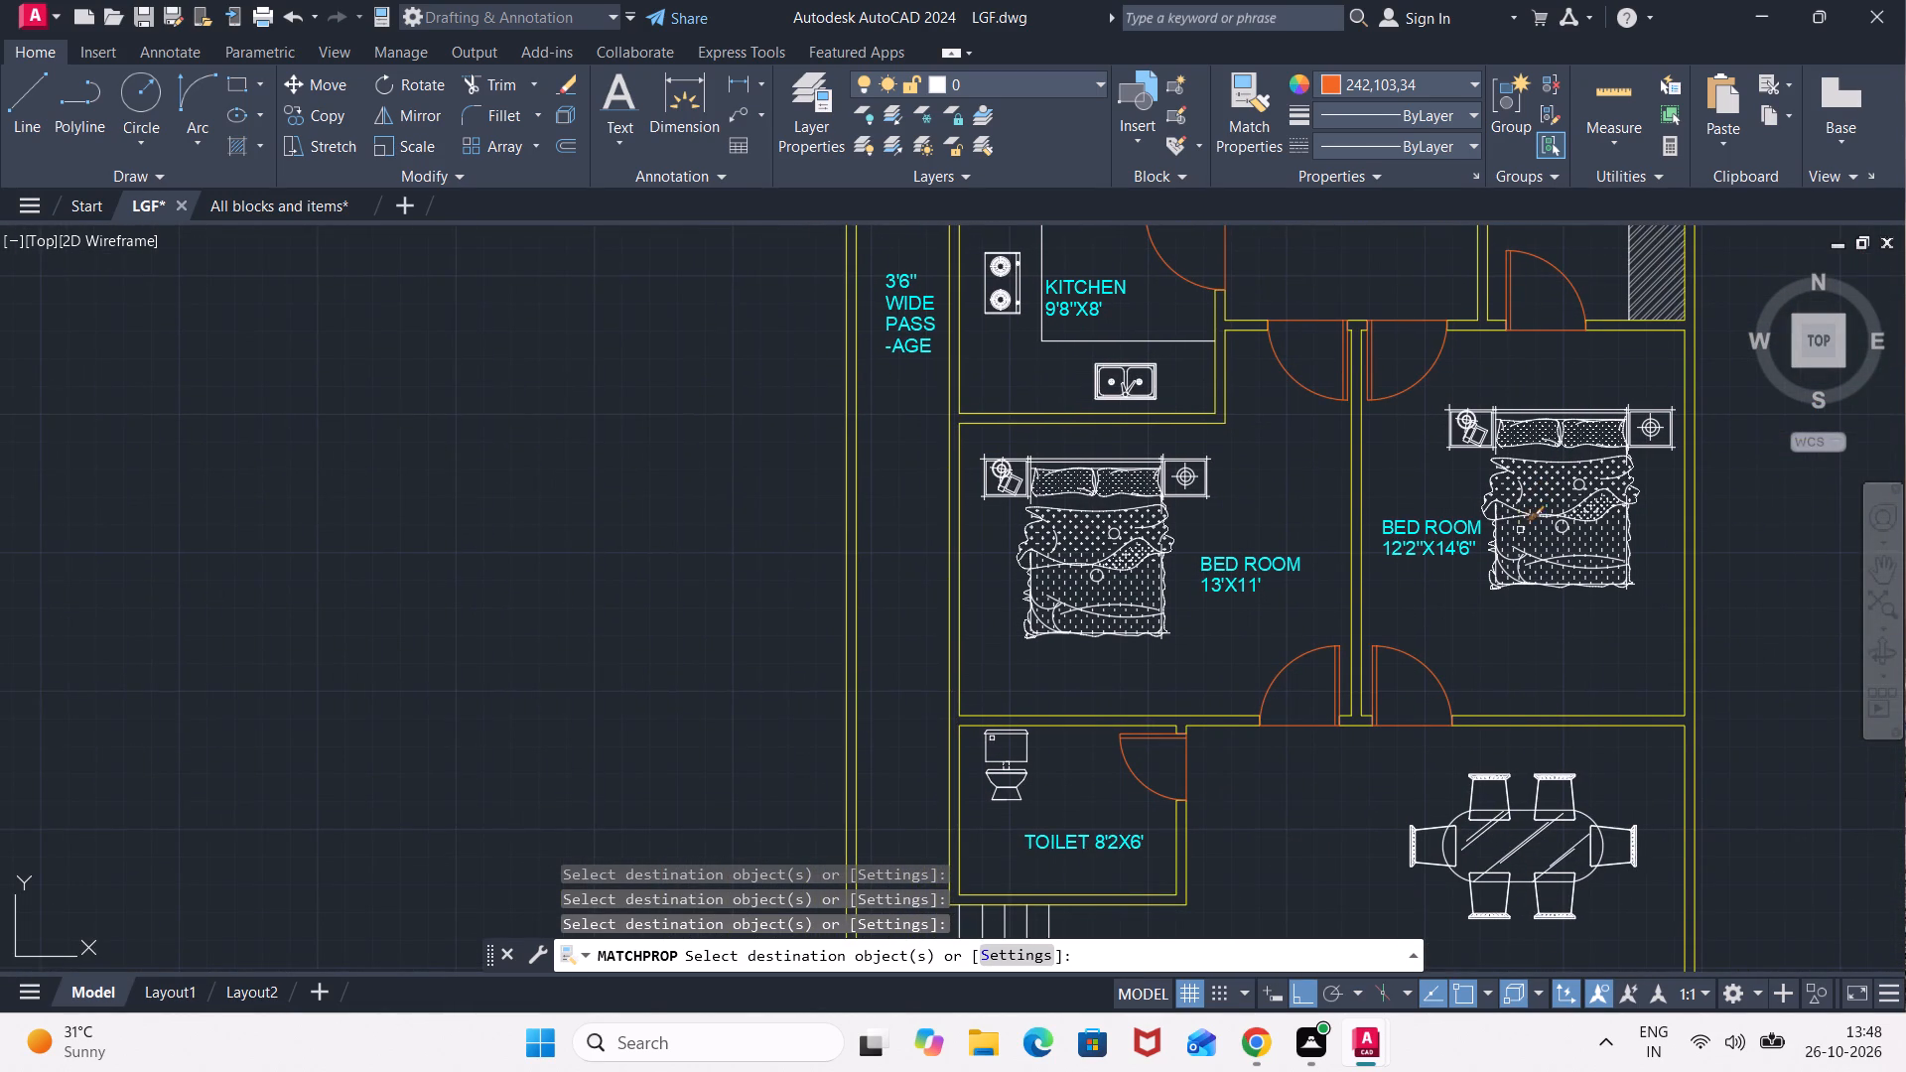
{"action": "scroll", "coordinate": [1554, 634], "scroll_direction": "down", "scroll_amount": 1}
{"action": "middle_click_drag", "start_coordinate": [1558, 643], "coordinate": [1627, 401]}
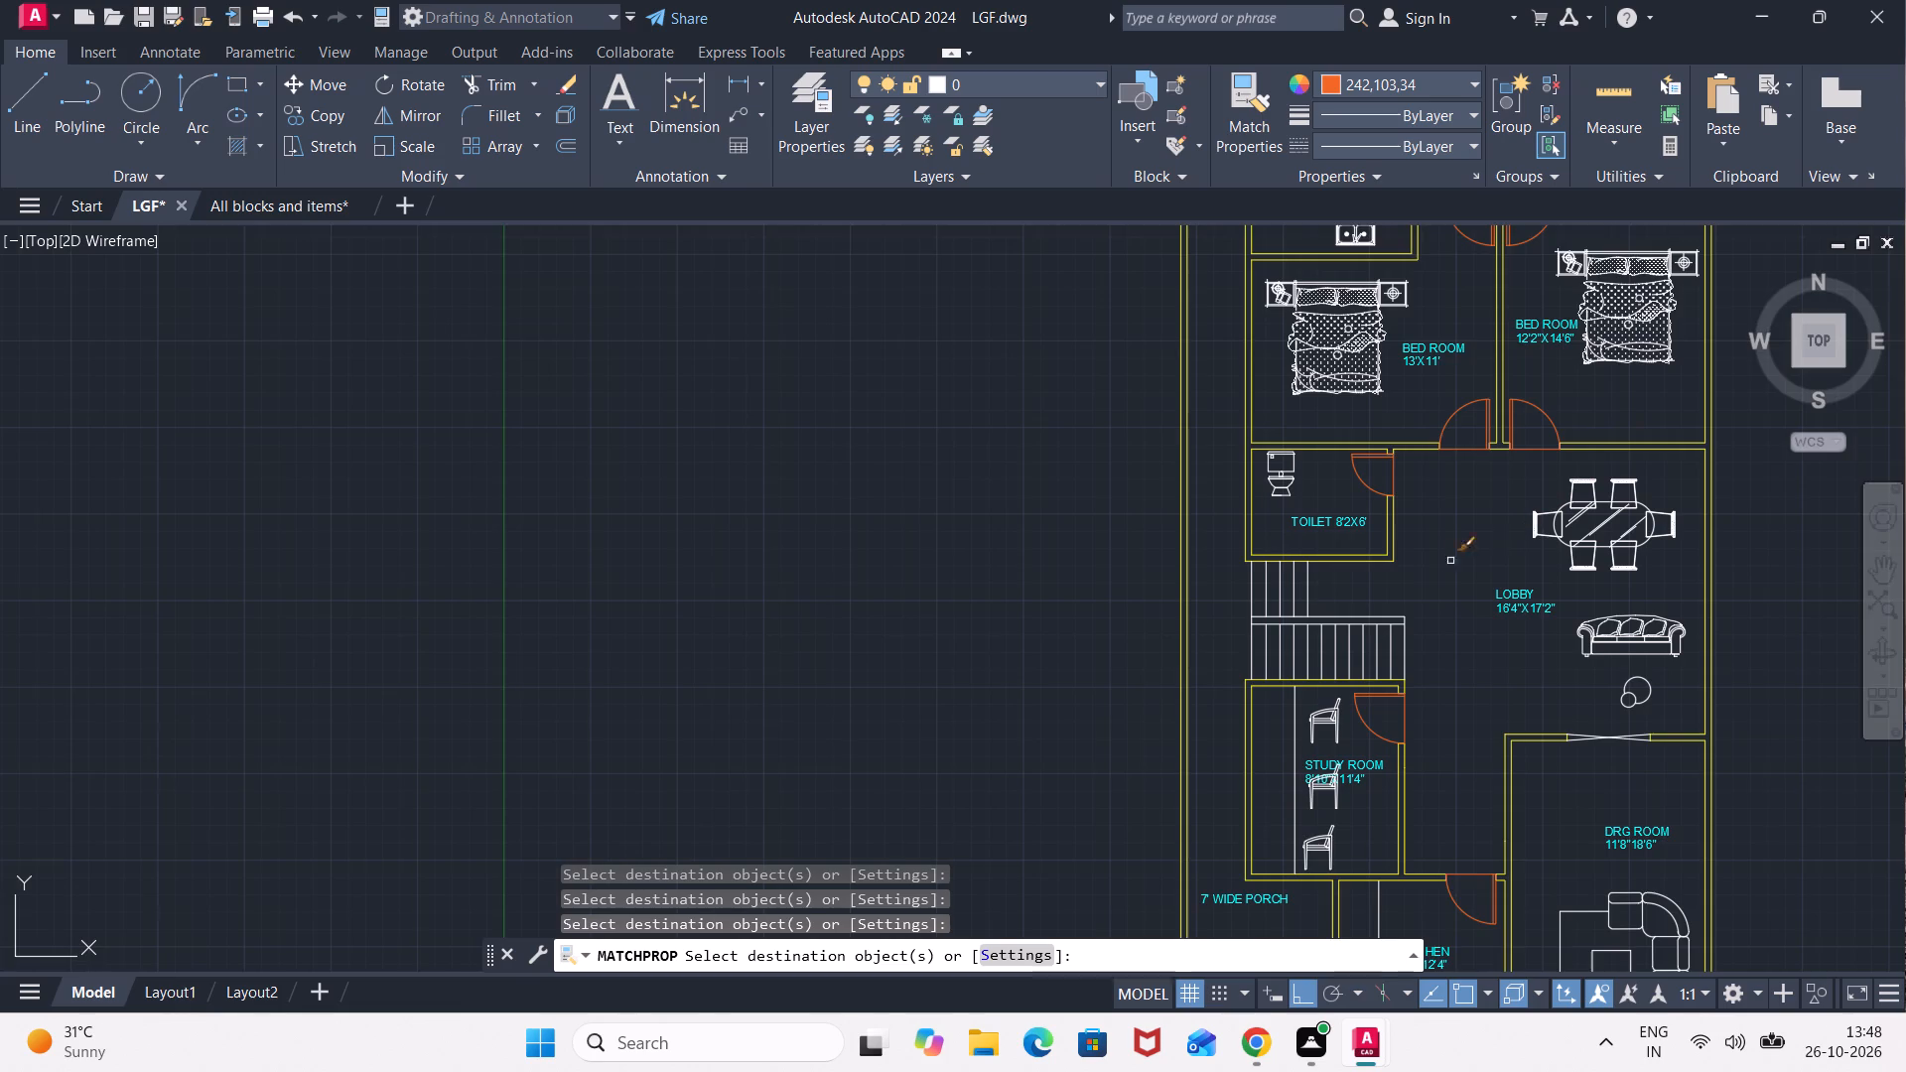
{"action": "middle_click_drag", "start_coordinate": [1434, 545], "coordinate": [1479, 445]}
{"action": "key", "text": "Escape"}
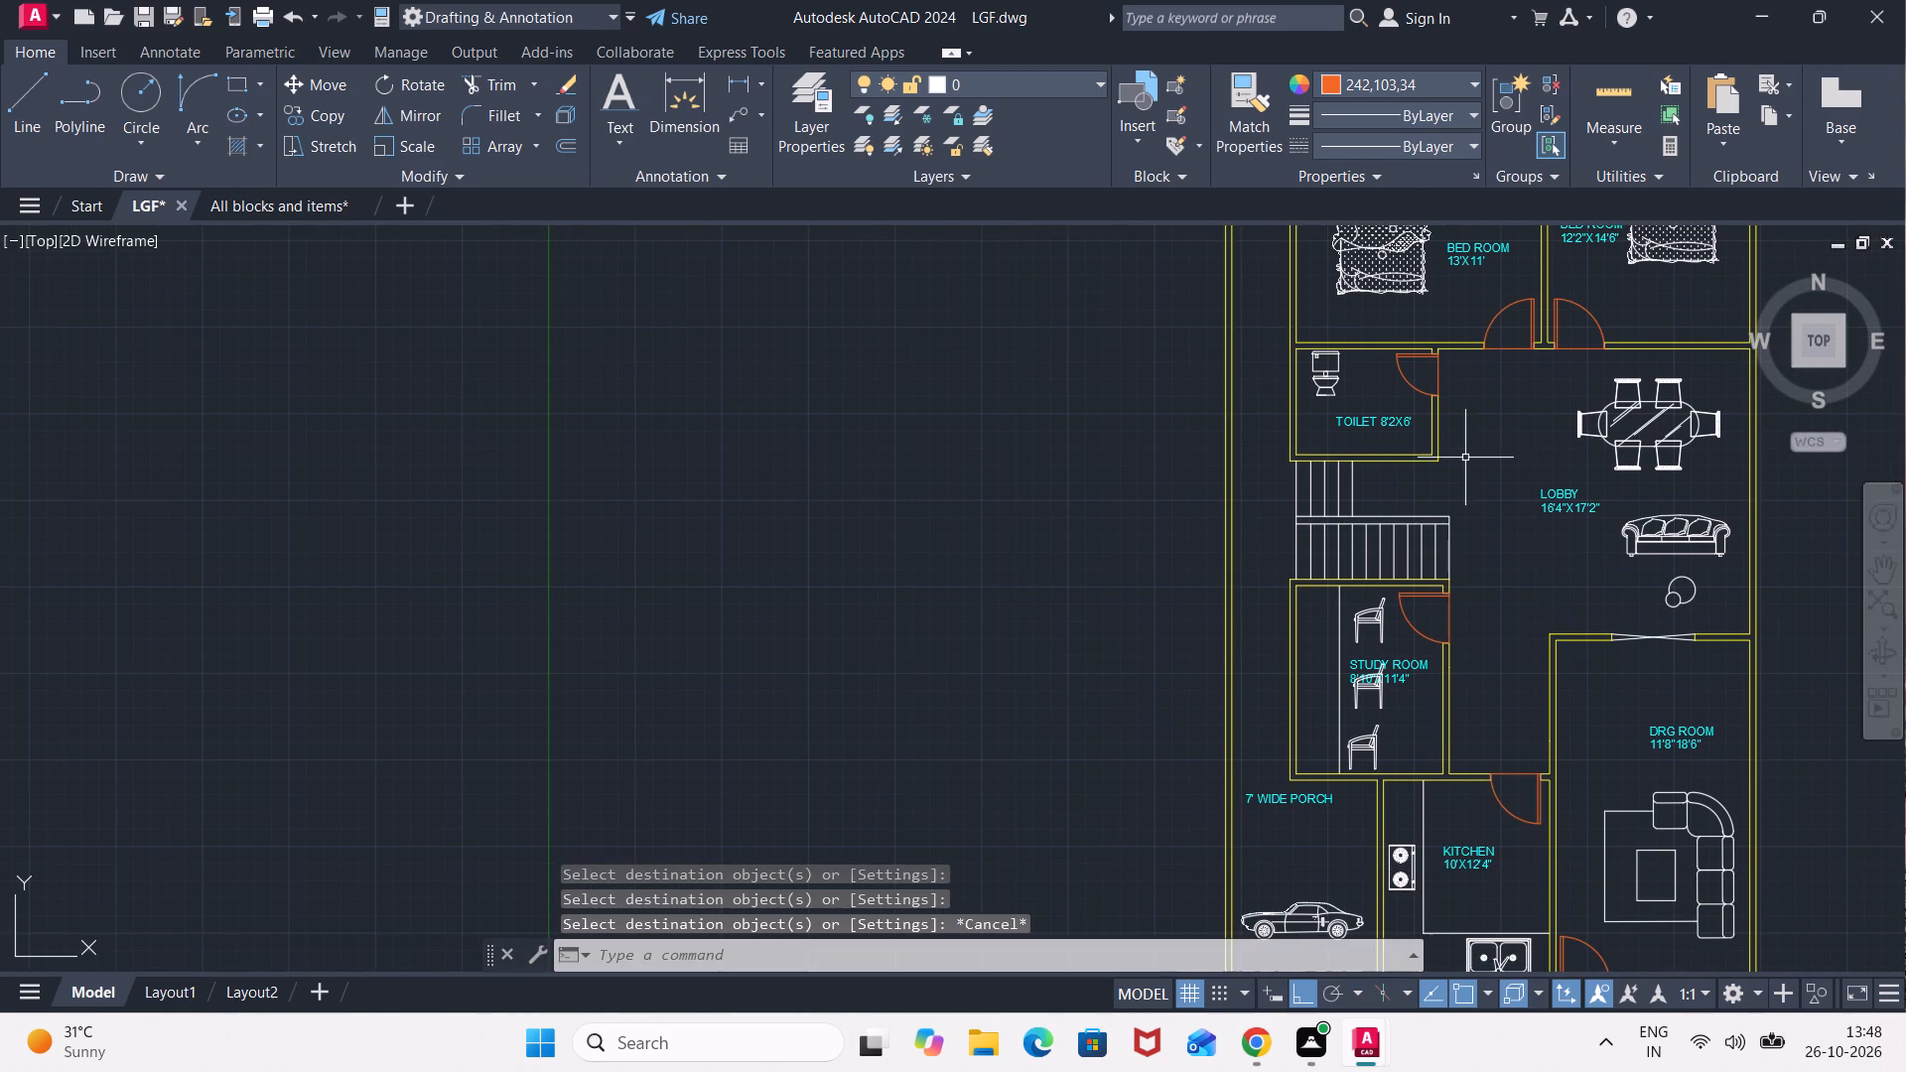
Set the current colour to purple 147,39,143 and add a linear dimension across the full width of the plan's rear outer wall.
{"action": "scroll", "coordinate": [1472, 503], "scroll_direction": "down", "scroll_amount": 2}
{"action": "middle_click_drag", "start_coordinate": [1462, 314], "coordinate": [1310, 428]}
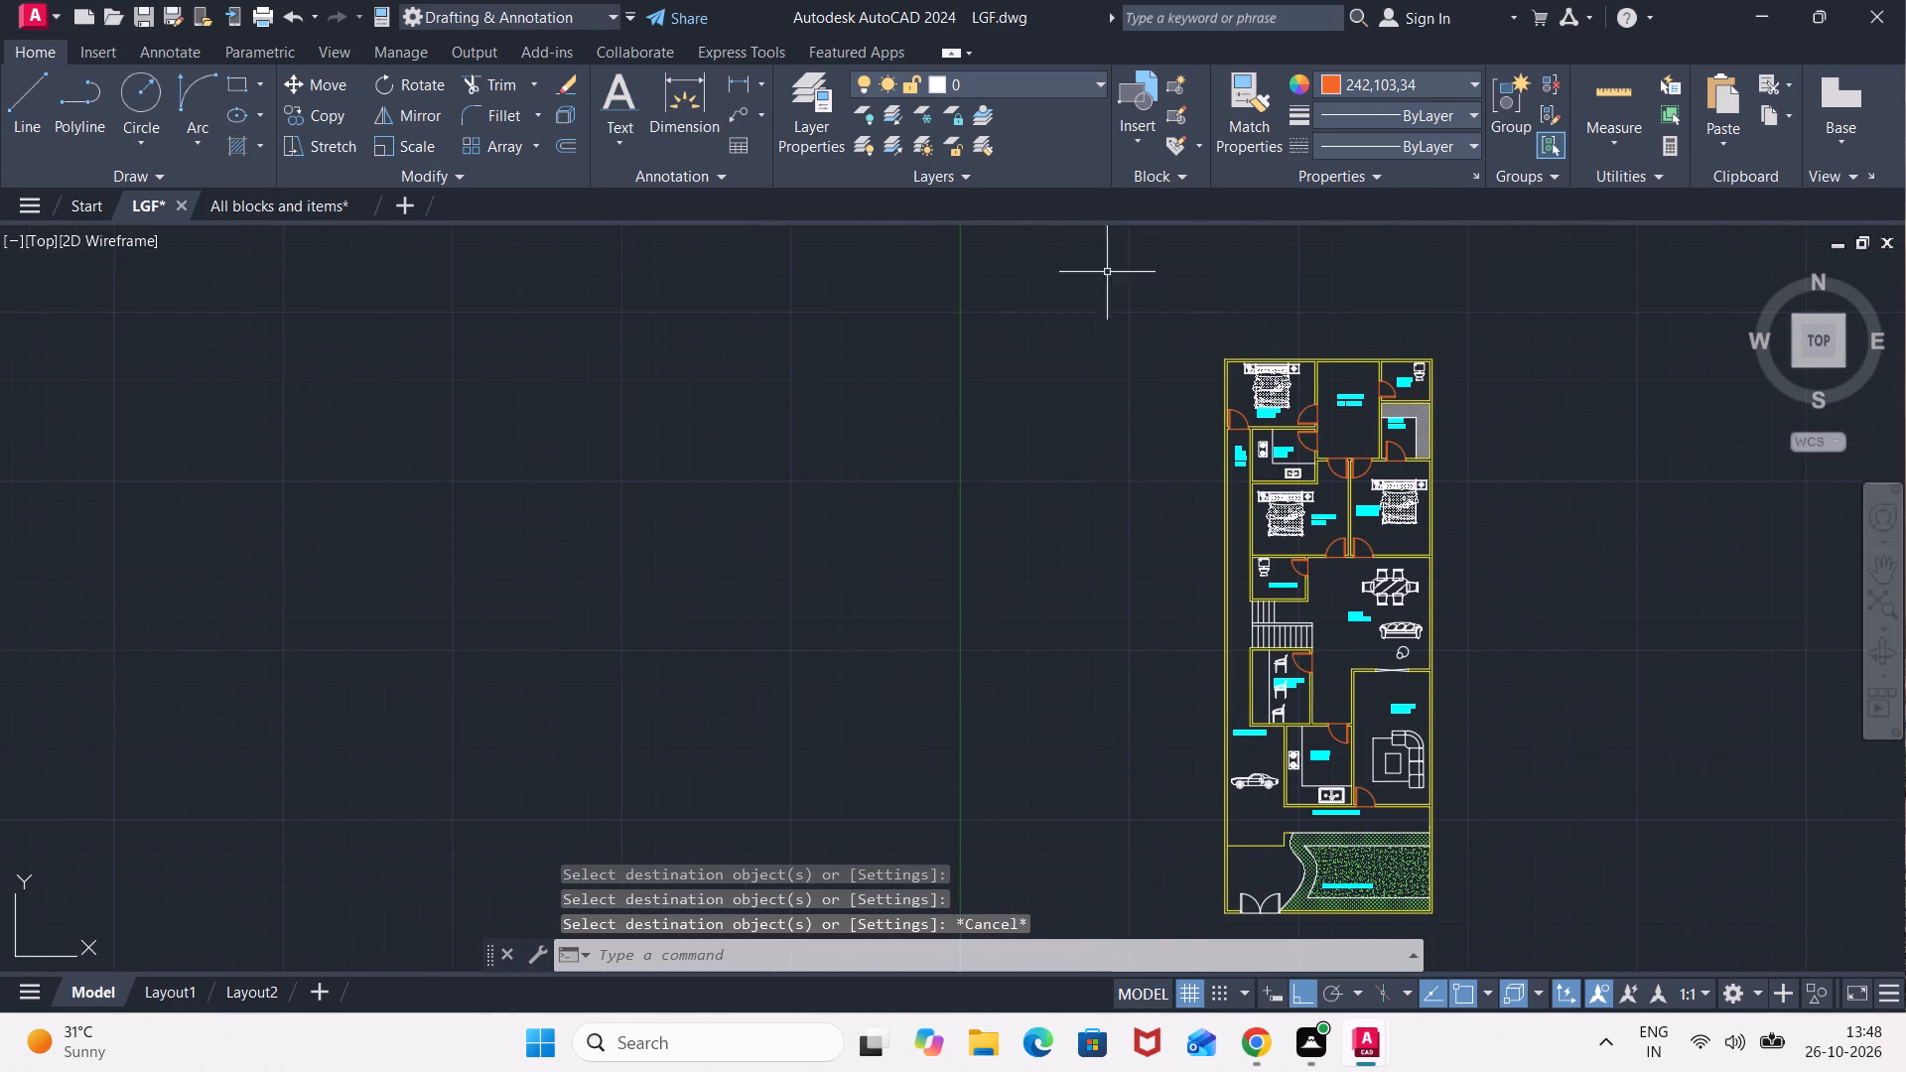
{"action": "left_click", "coordinate": [1332, 87]}
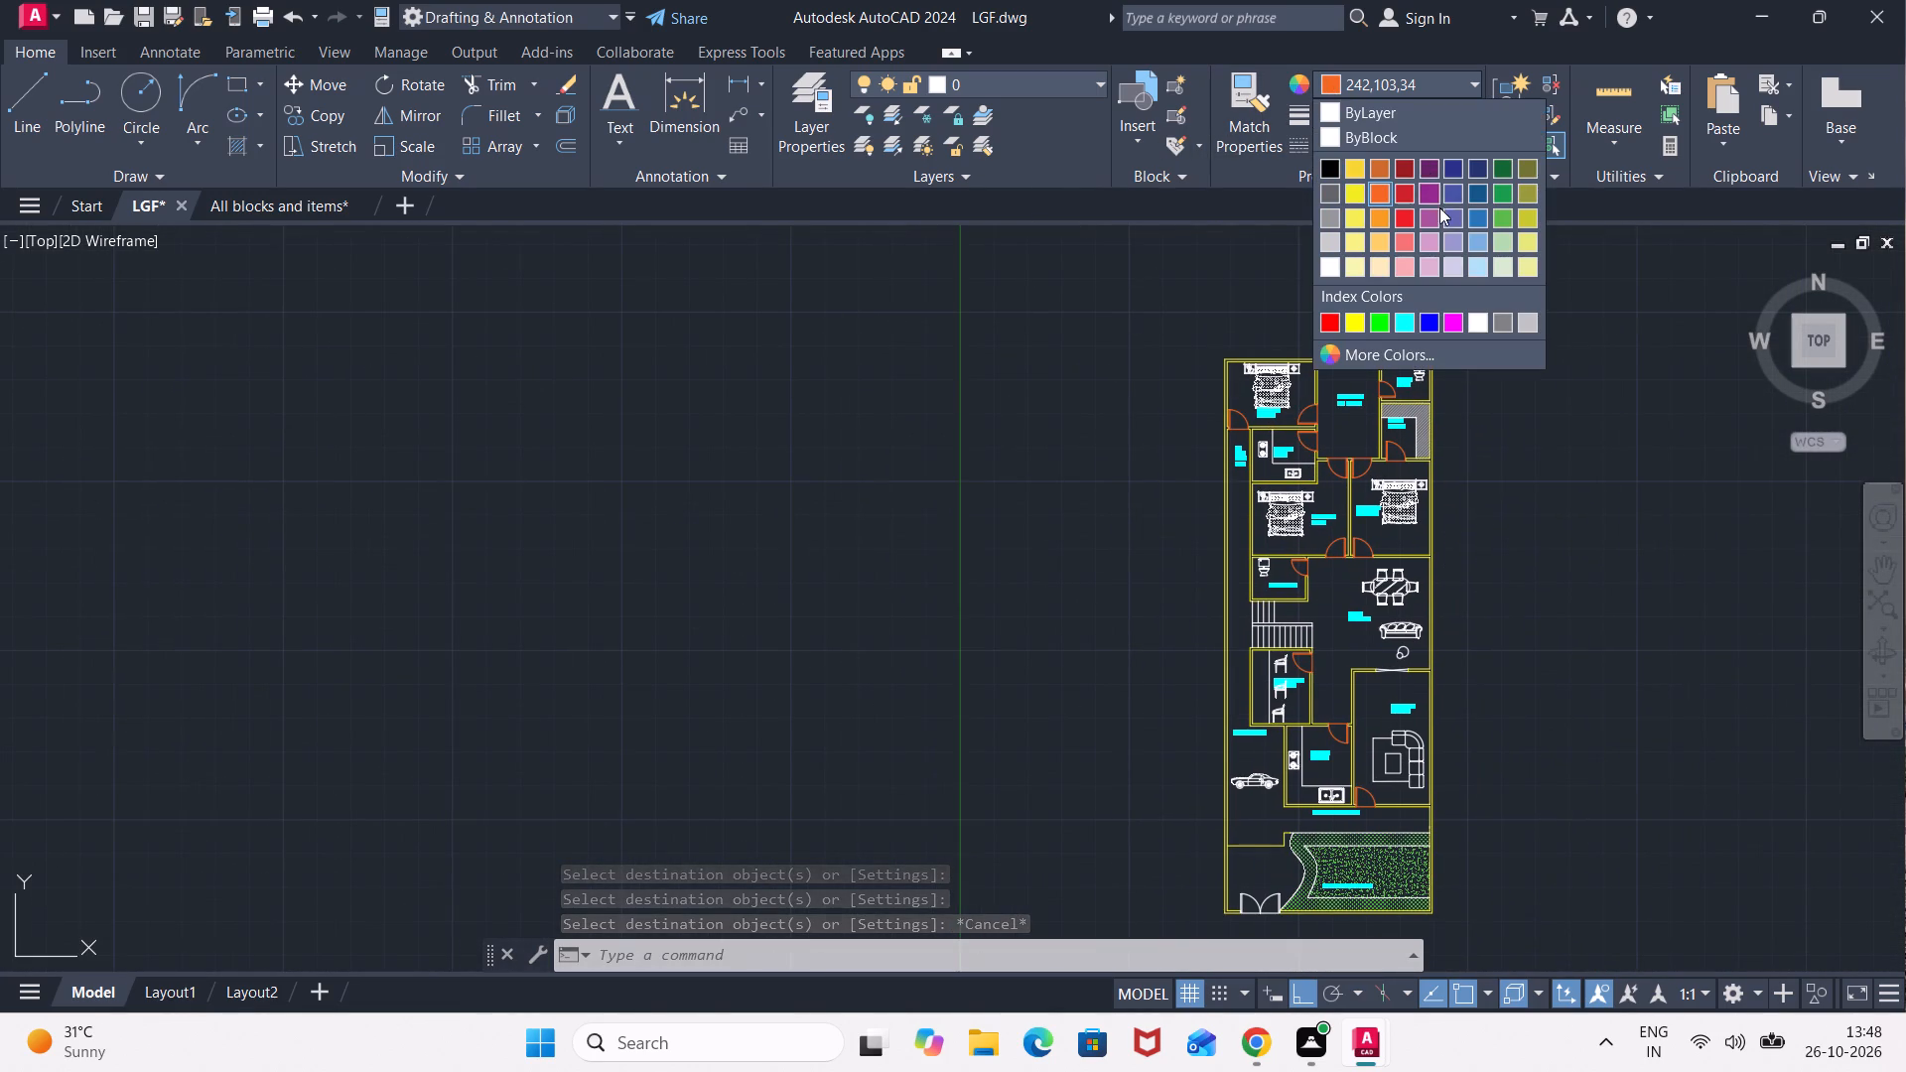
{"action": "left_click", "coordinate": [1432, 189]}
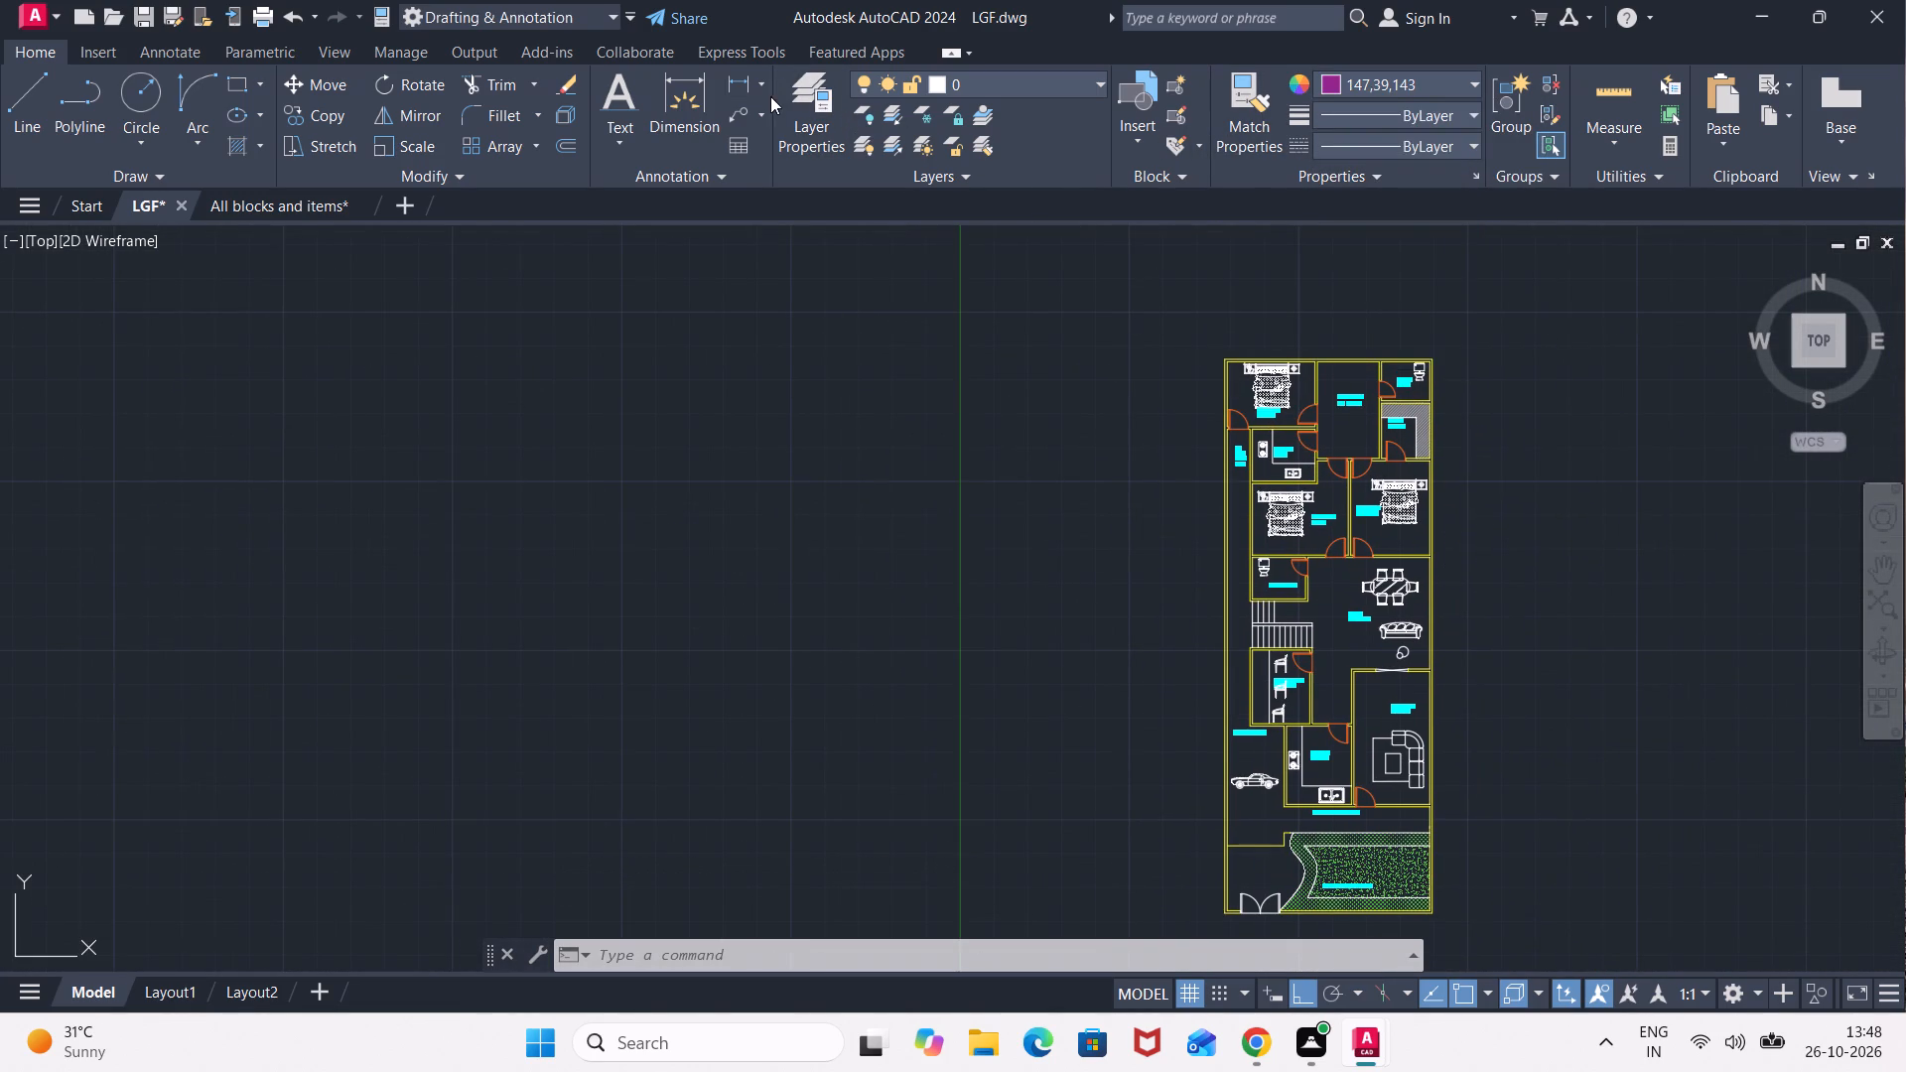
{"action": "left_click", "coordinate": [734, 88]}
{"action": "scroll", "coordinate": [1217, 330], "scroll_direction": "up", "scroll_amount": 2}
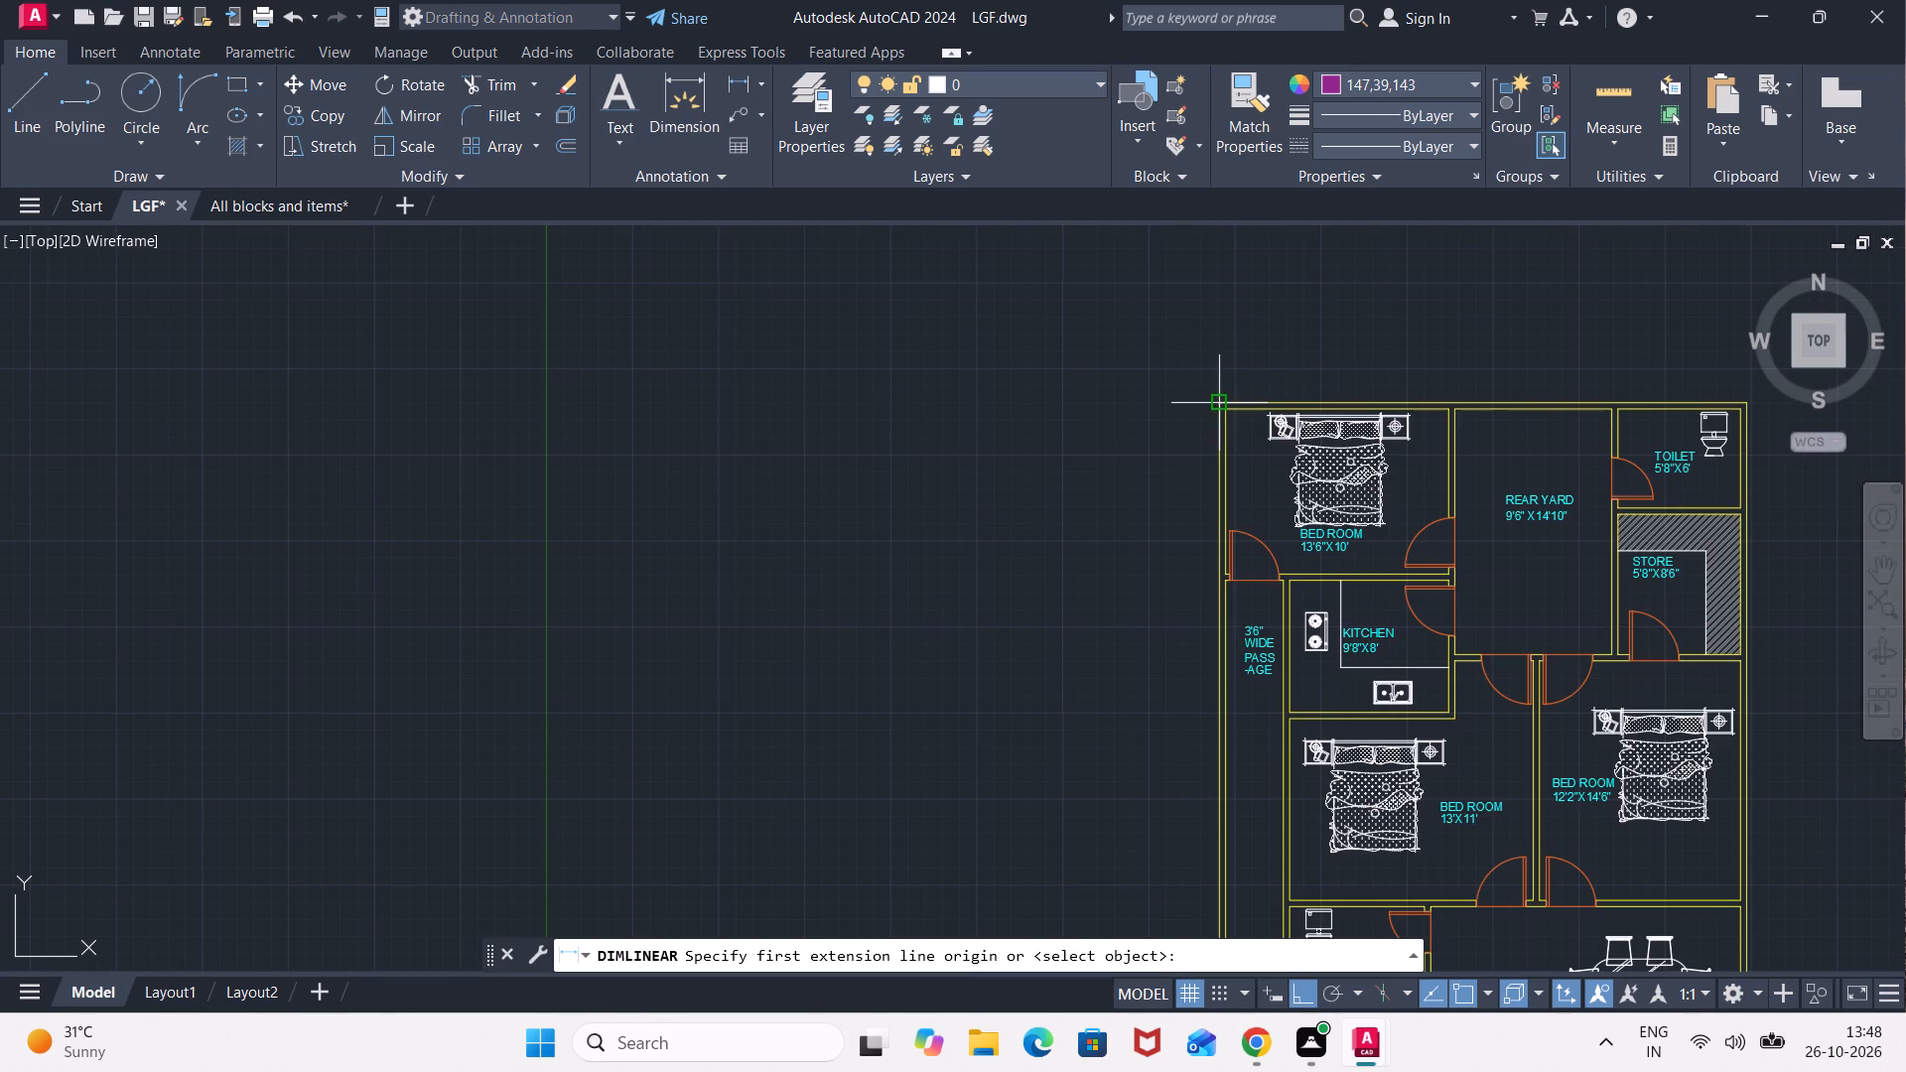
{"action": "left_click", "coordinate": [1226, 397]}
{"action": "middle_click_drag", "start_coordinate": [1539, 402], "coordinate": [1263, 403]}
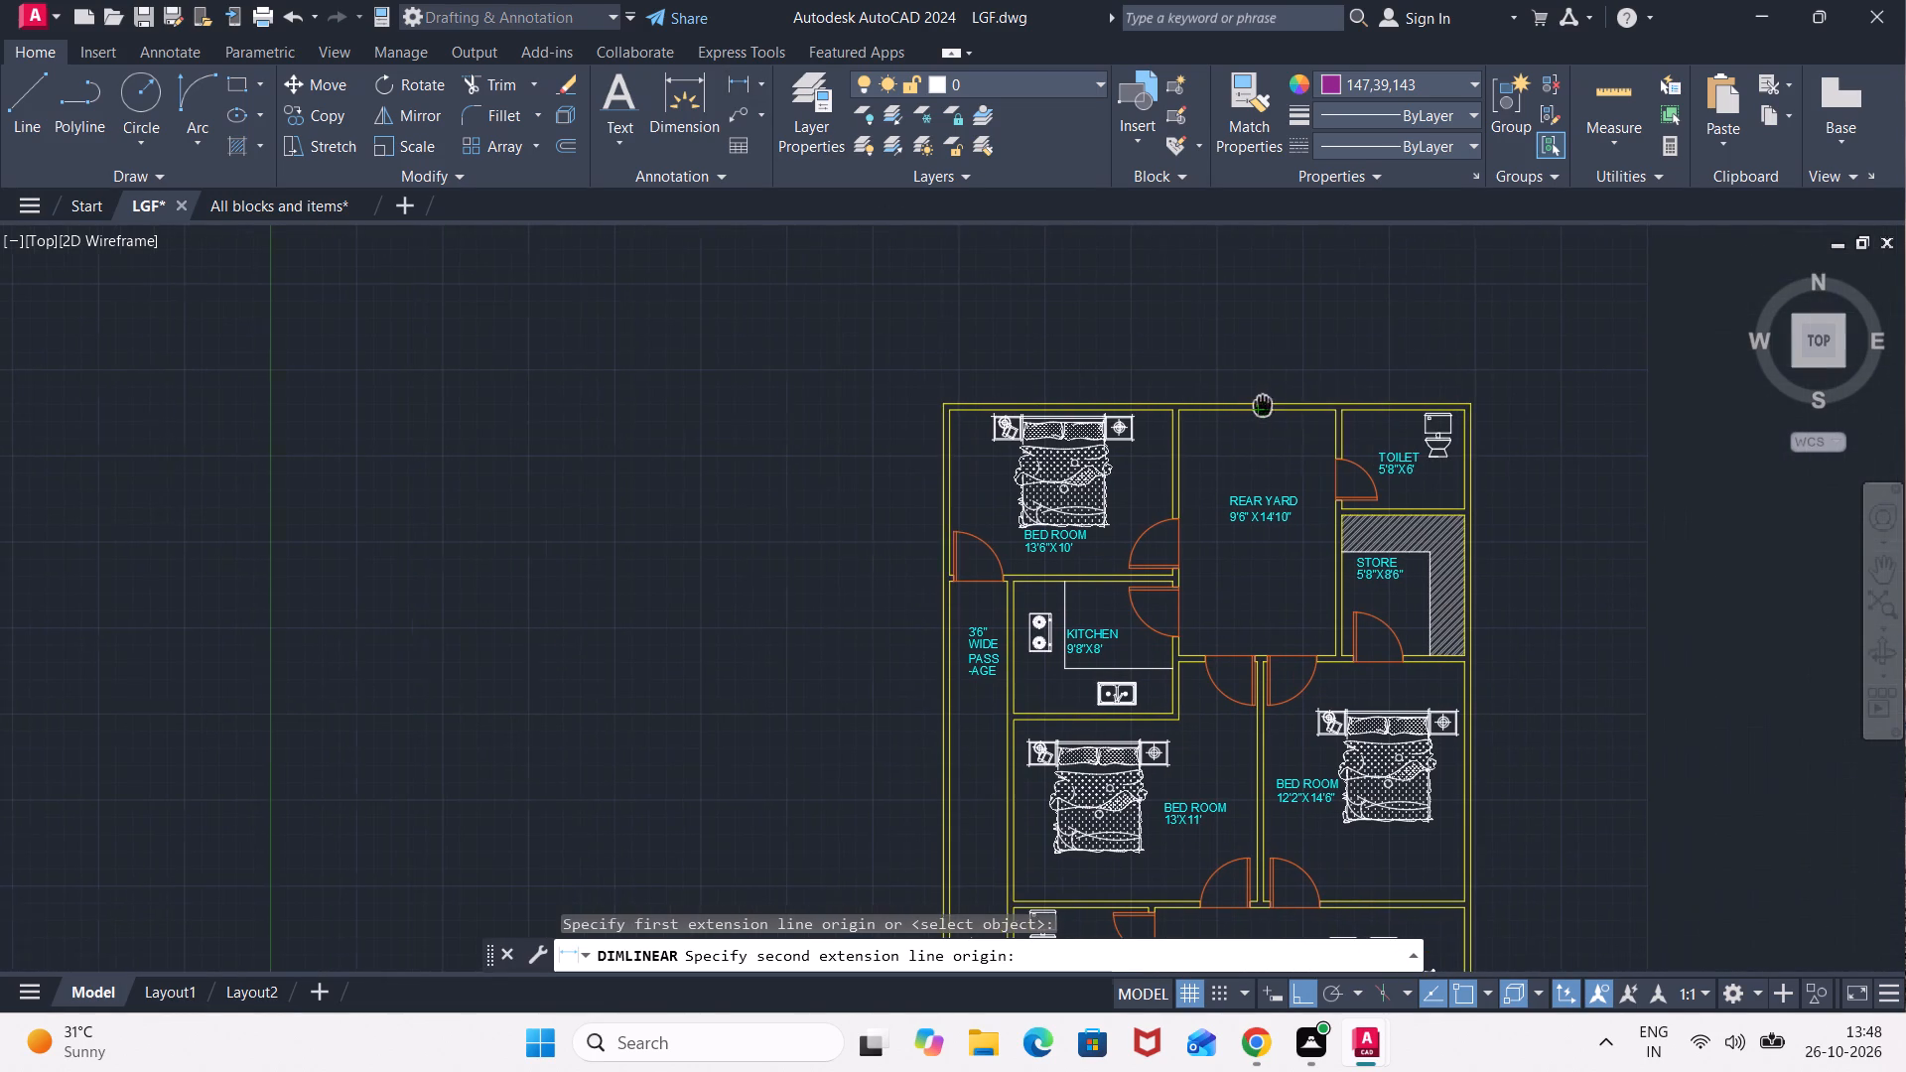
{"action": "middle_click_drag", "start_coordinate": [1263, 403], "coordinate": [1262, 403]}
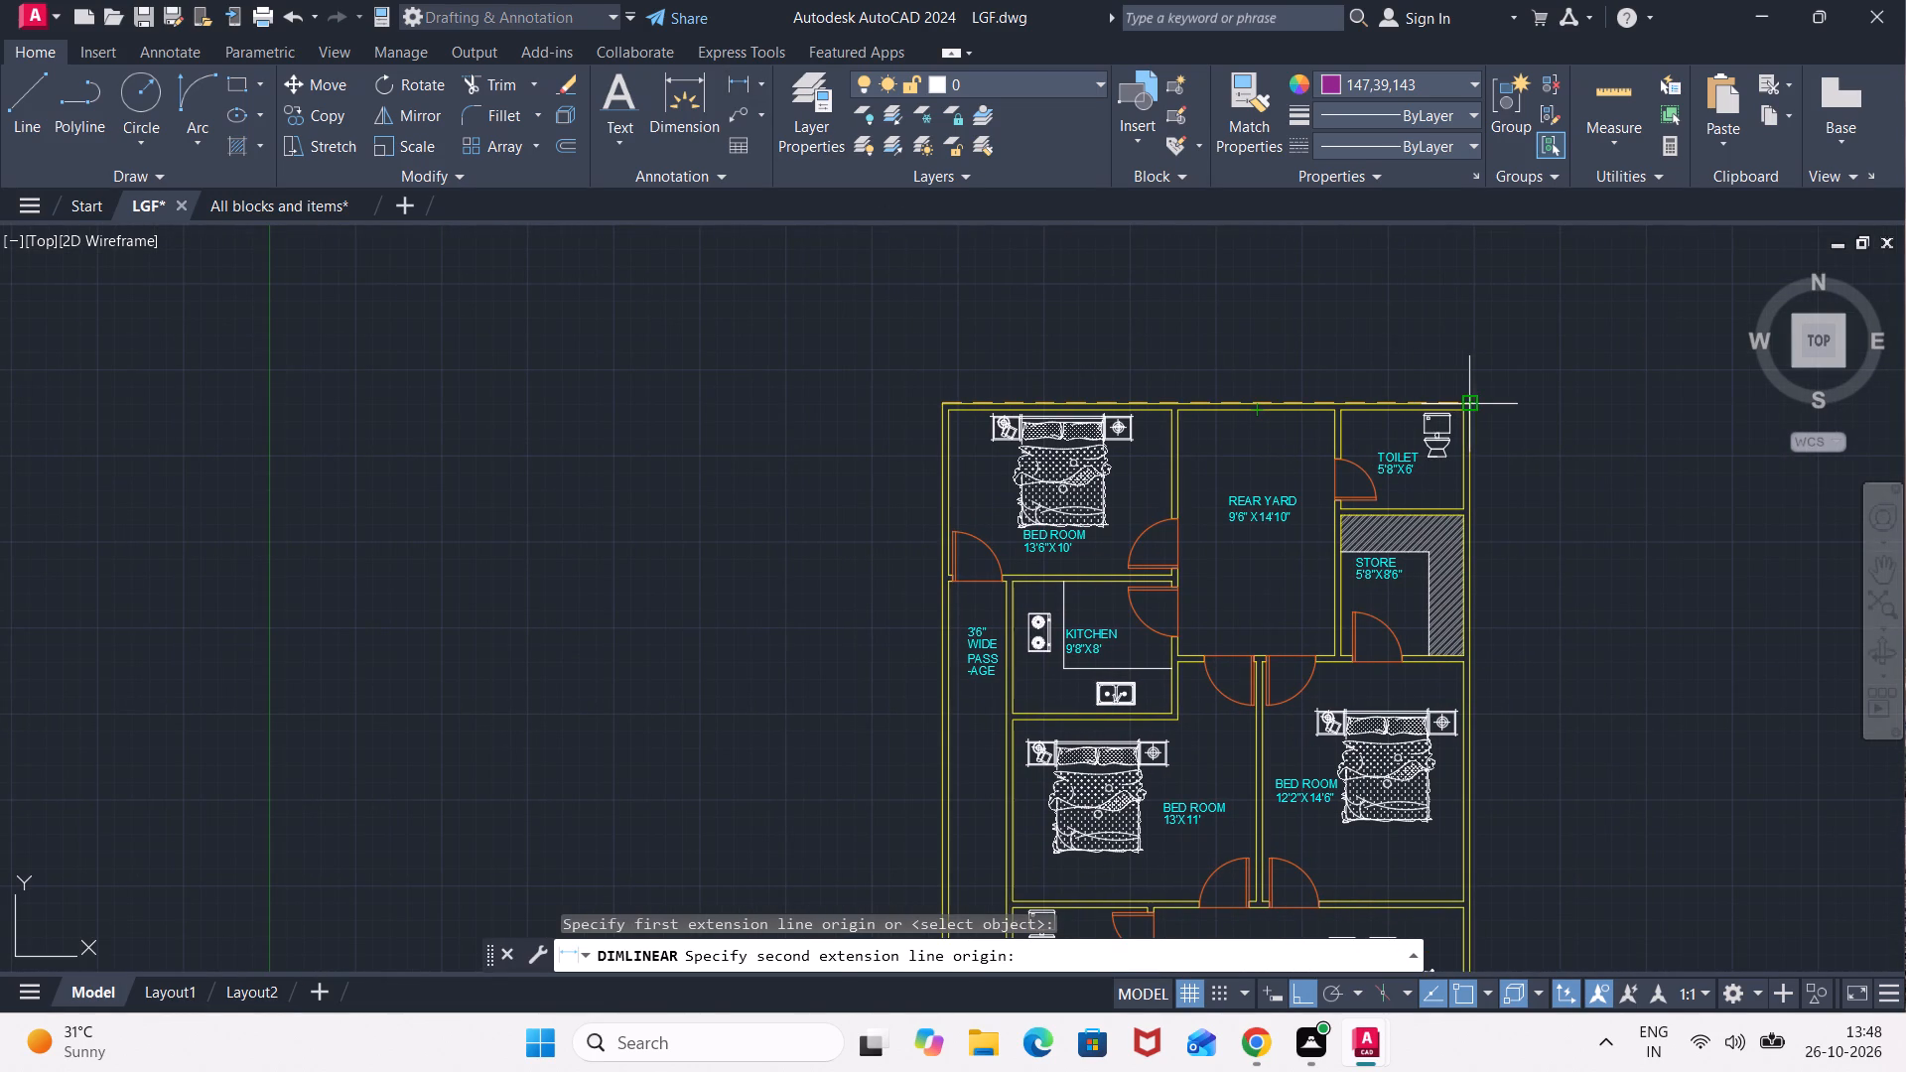
{"action": "left_click", "coordinate": [1474, 399]}
{"action": "left_click", "coordinate": [1478, 380]}
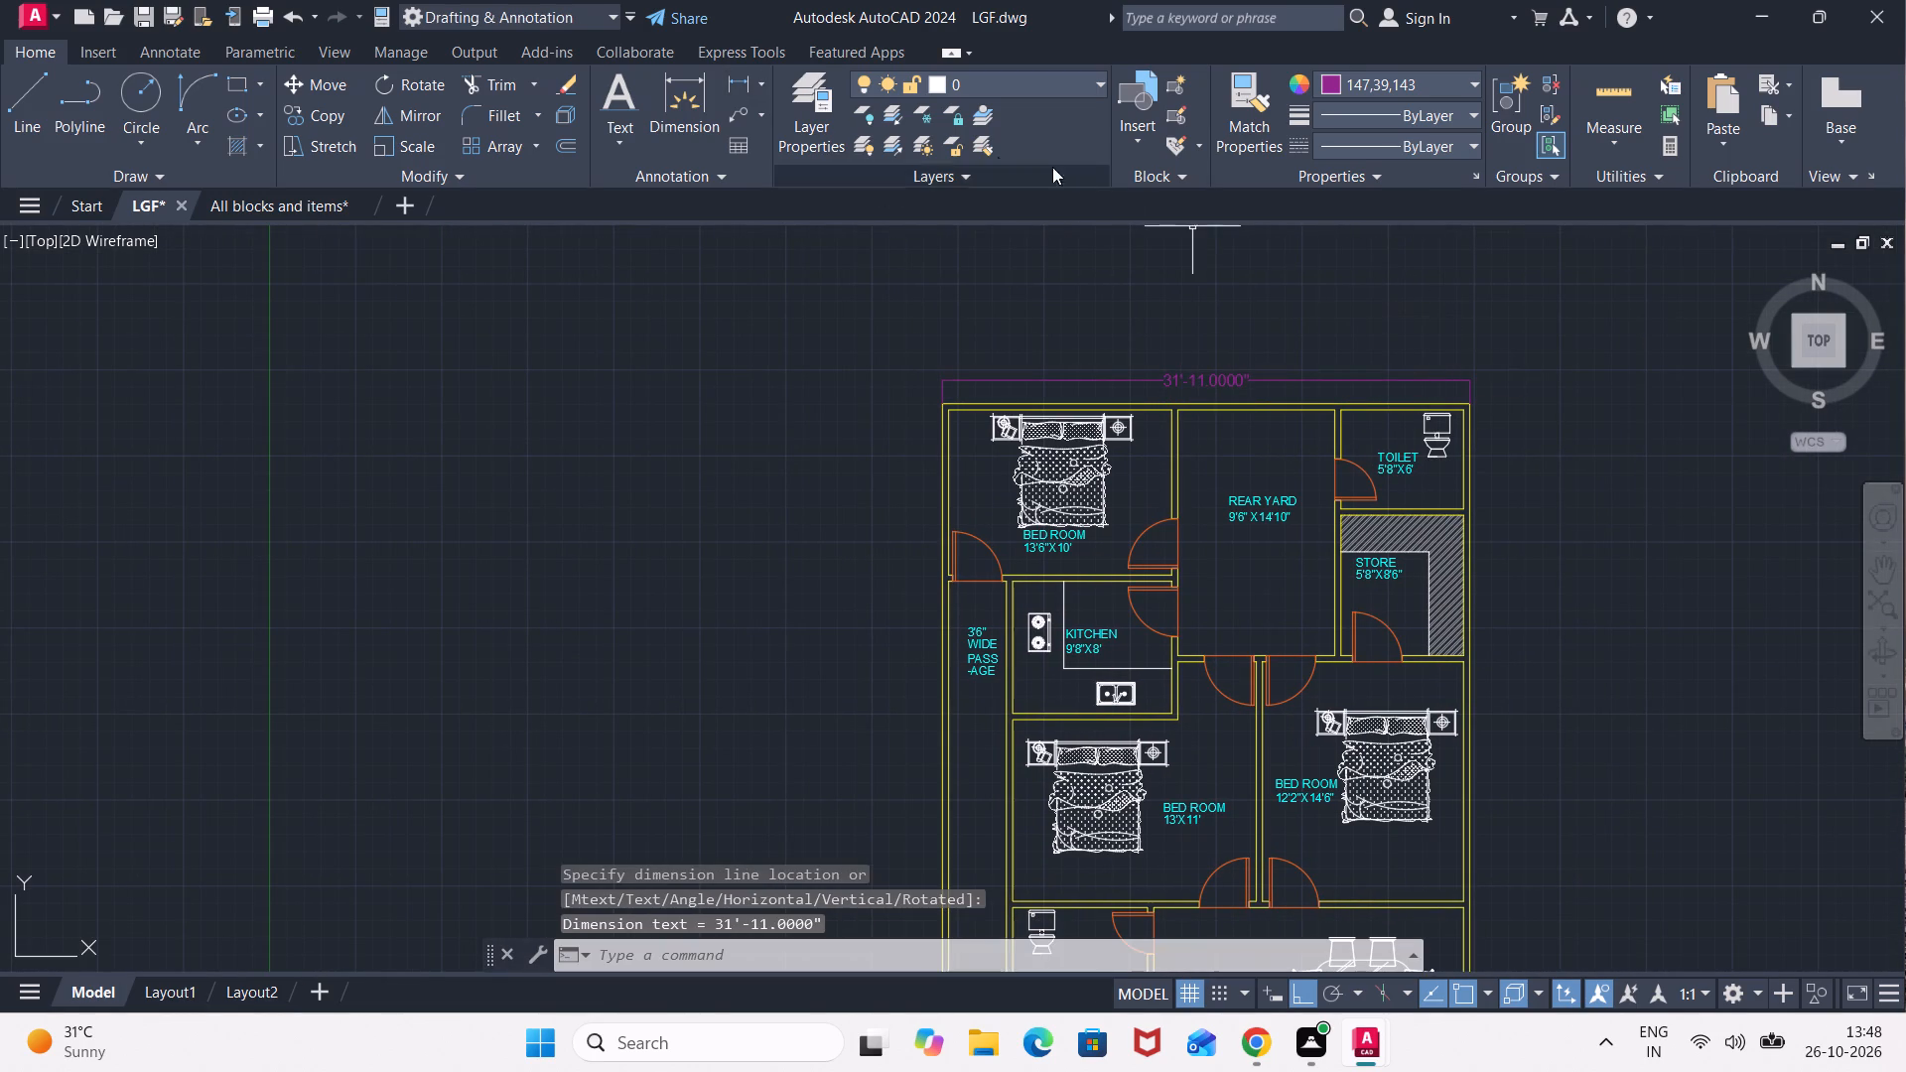
Add a linear dimension along the plan's full length, from the rear corner by the TOILET to the front corner by the FRONT LAWN.
{"action": "left_click", "coordinate": [749, 92]}
{"action": "middle_click_drag", "start_coordinate": [1560, 487], "coordinate": [1244, 306]}
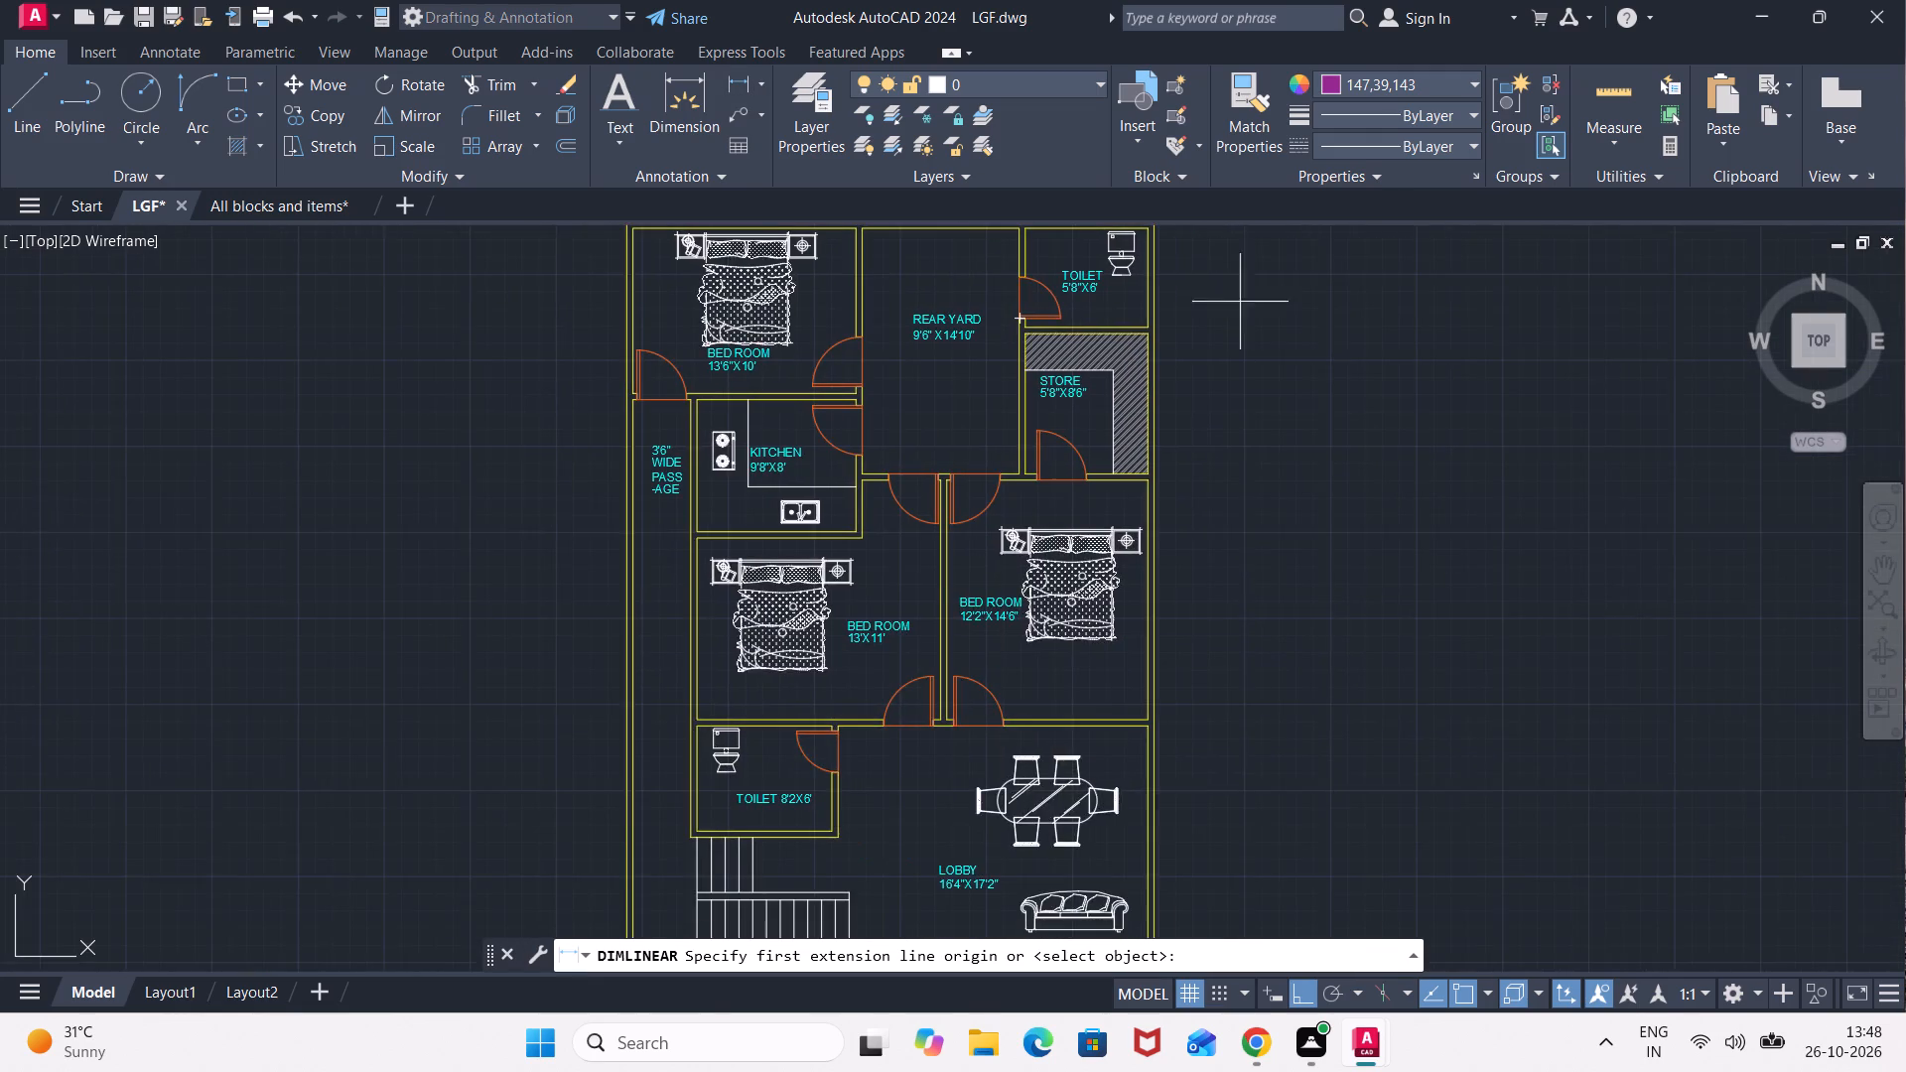
{"action": "scroll", "coordinate": [1195, 245], "scroll_direction": "up", "scroll_amount": 1}
{"action": "middle_click_drag", "start_coordinate": [1188, 283], "coordinate": [1183, 364]}
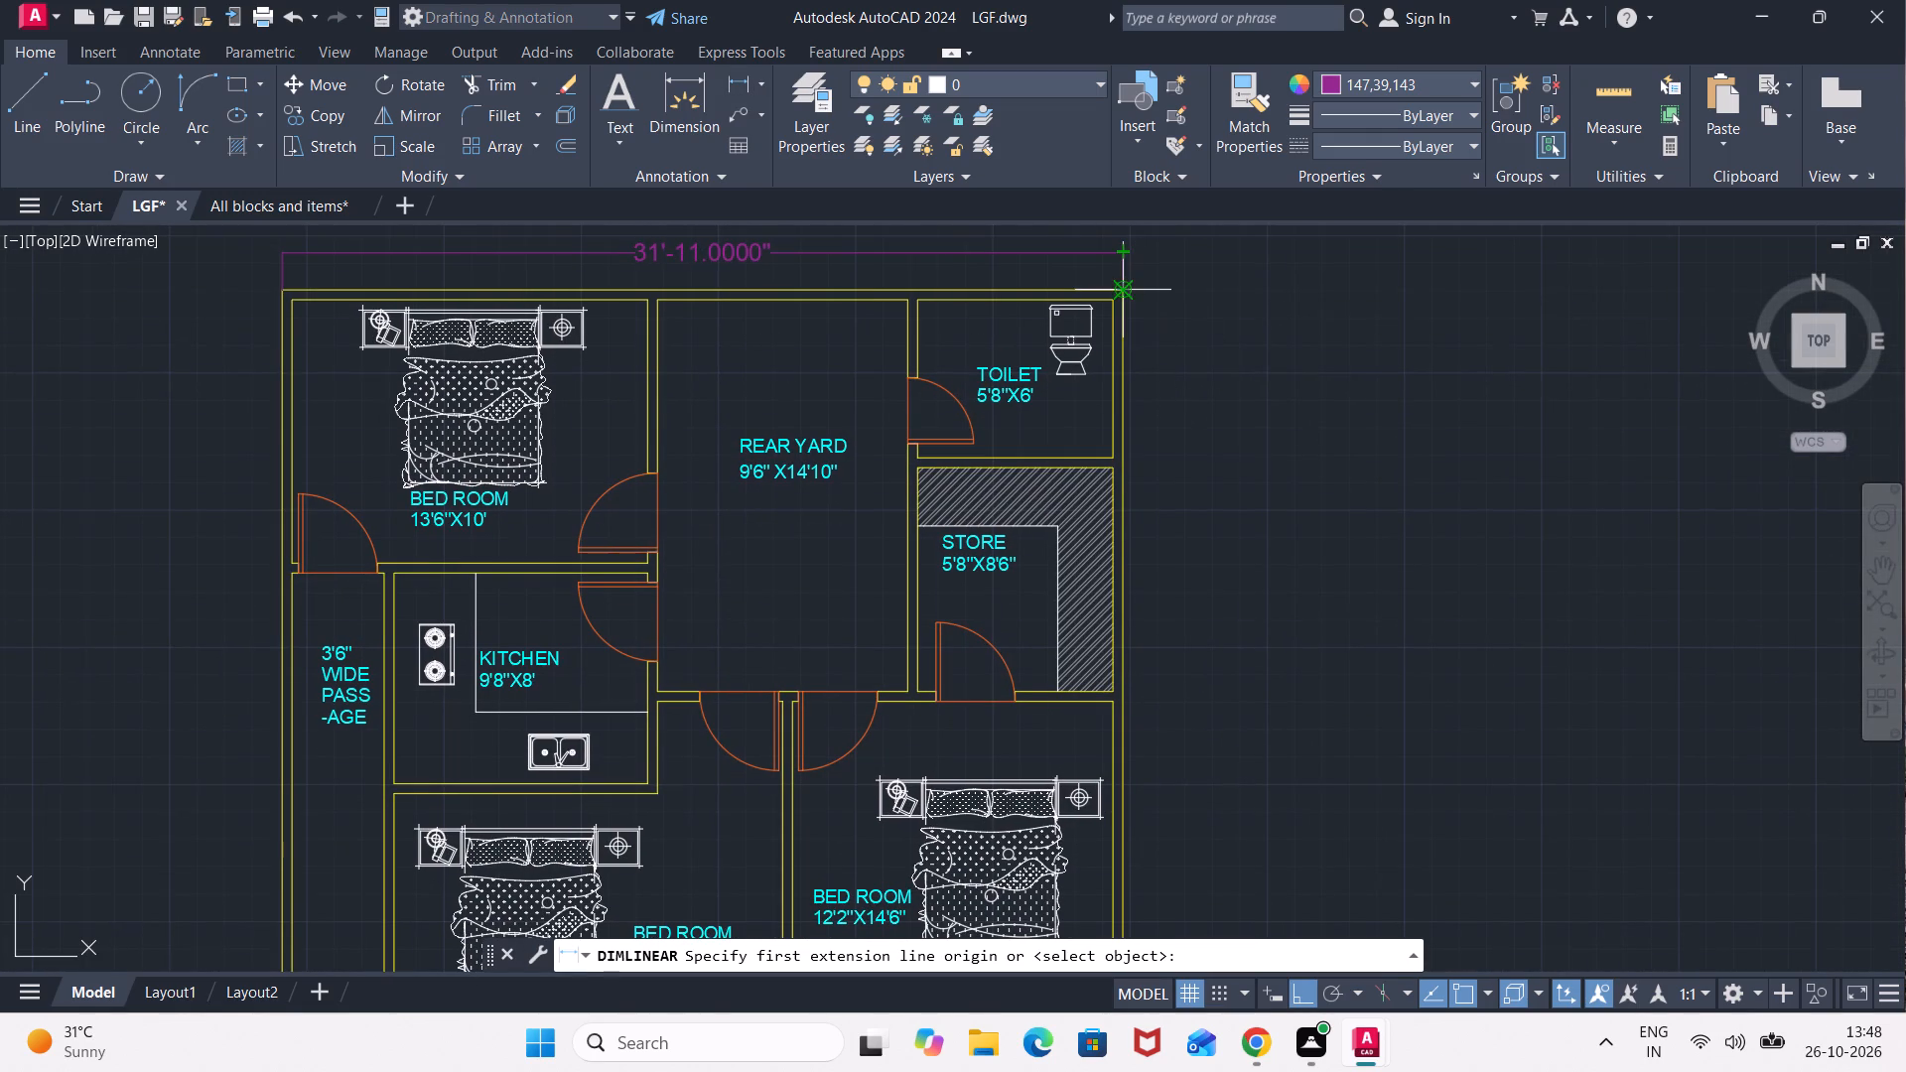
{"action": "left_click", "coordinate": [1124, 295]}
{"action": "scroll", "coordinate": [1186, 542], "scroll_direction": "down", "scroll_amount": 1}
{"action": "middle_click_drag", "start_coordinate": [1188, 571], "coordinate": [1211, 345]}
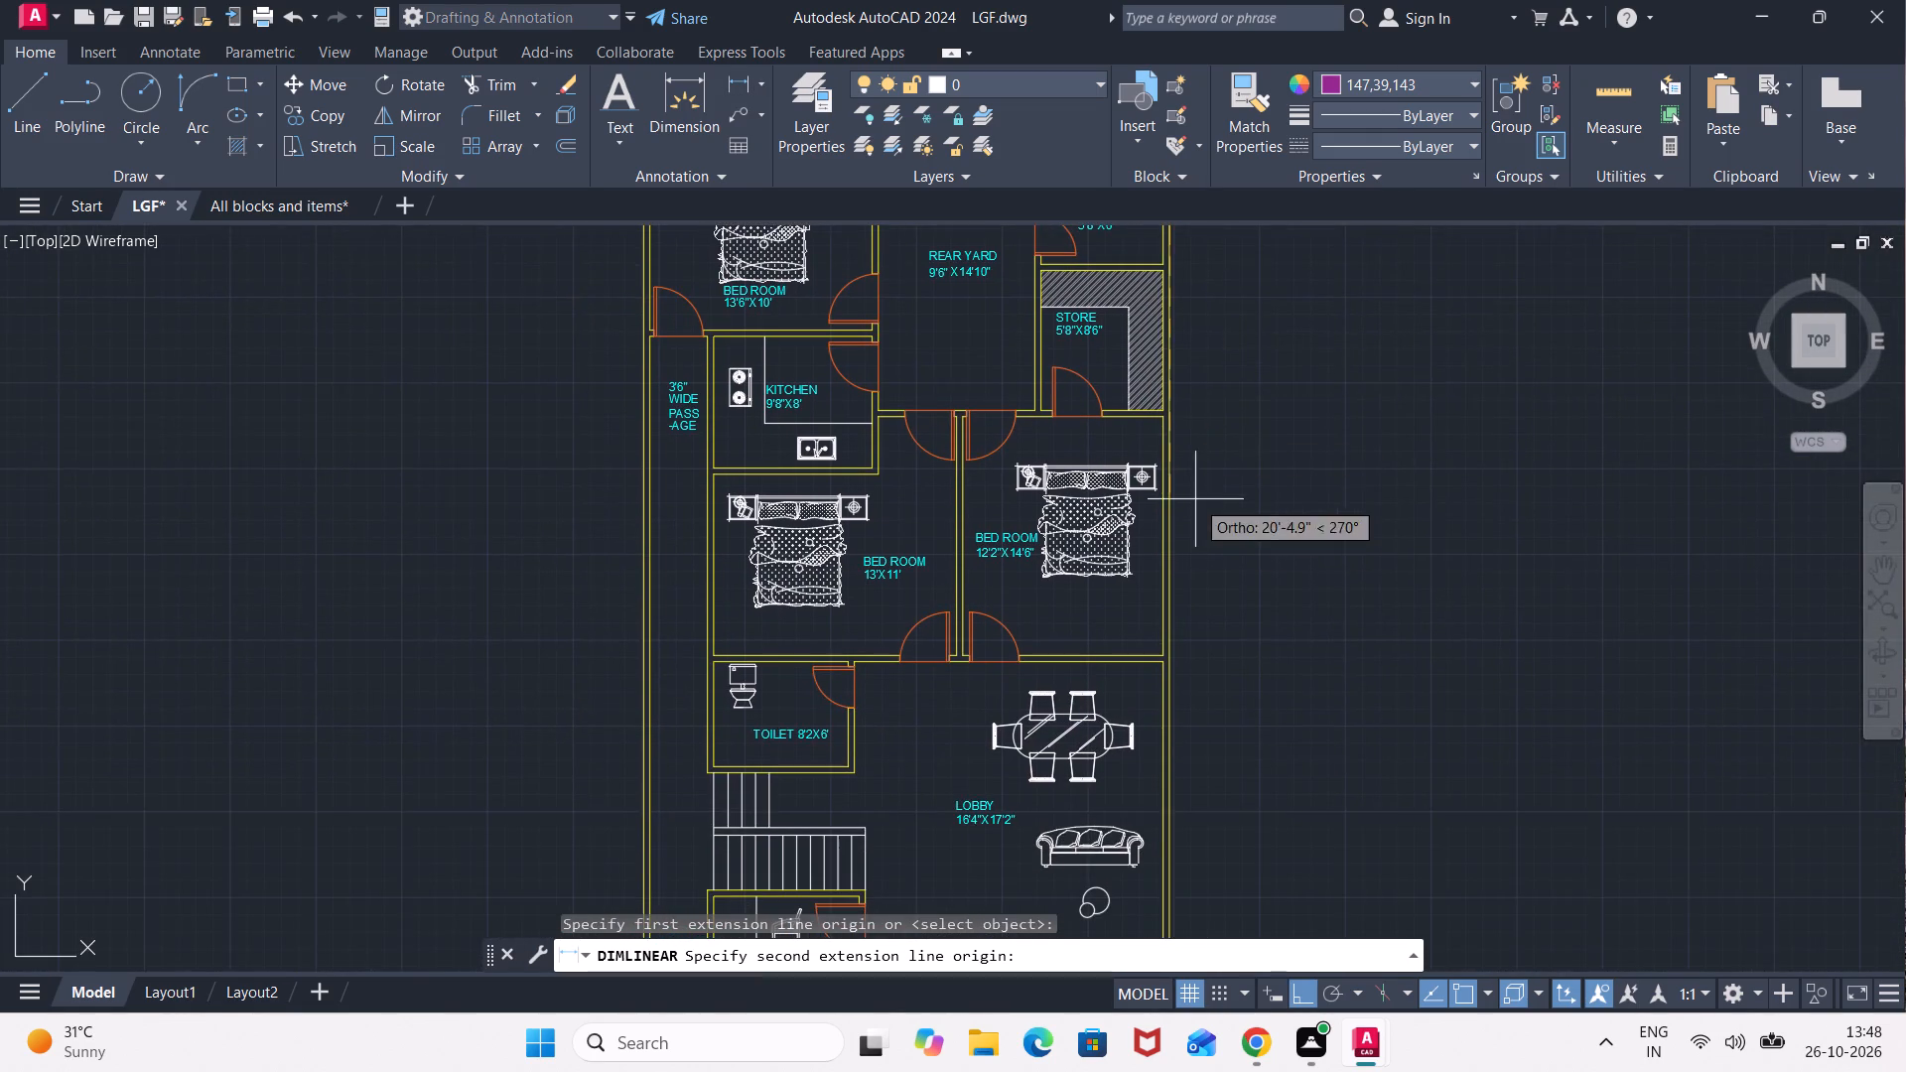
{"action": "middle_click_drag", "start_coordinate": [1194, 544], "coordinate": [1244, 362]}
{"action": "middle_click_drag", "start_coordinate": [1230, 572], "coordinate": [1266, 381]}
{"action": "middle_click_drag", "start_coordinate": [1262, 572], "coordinate": [1266, 371]}
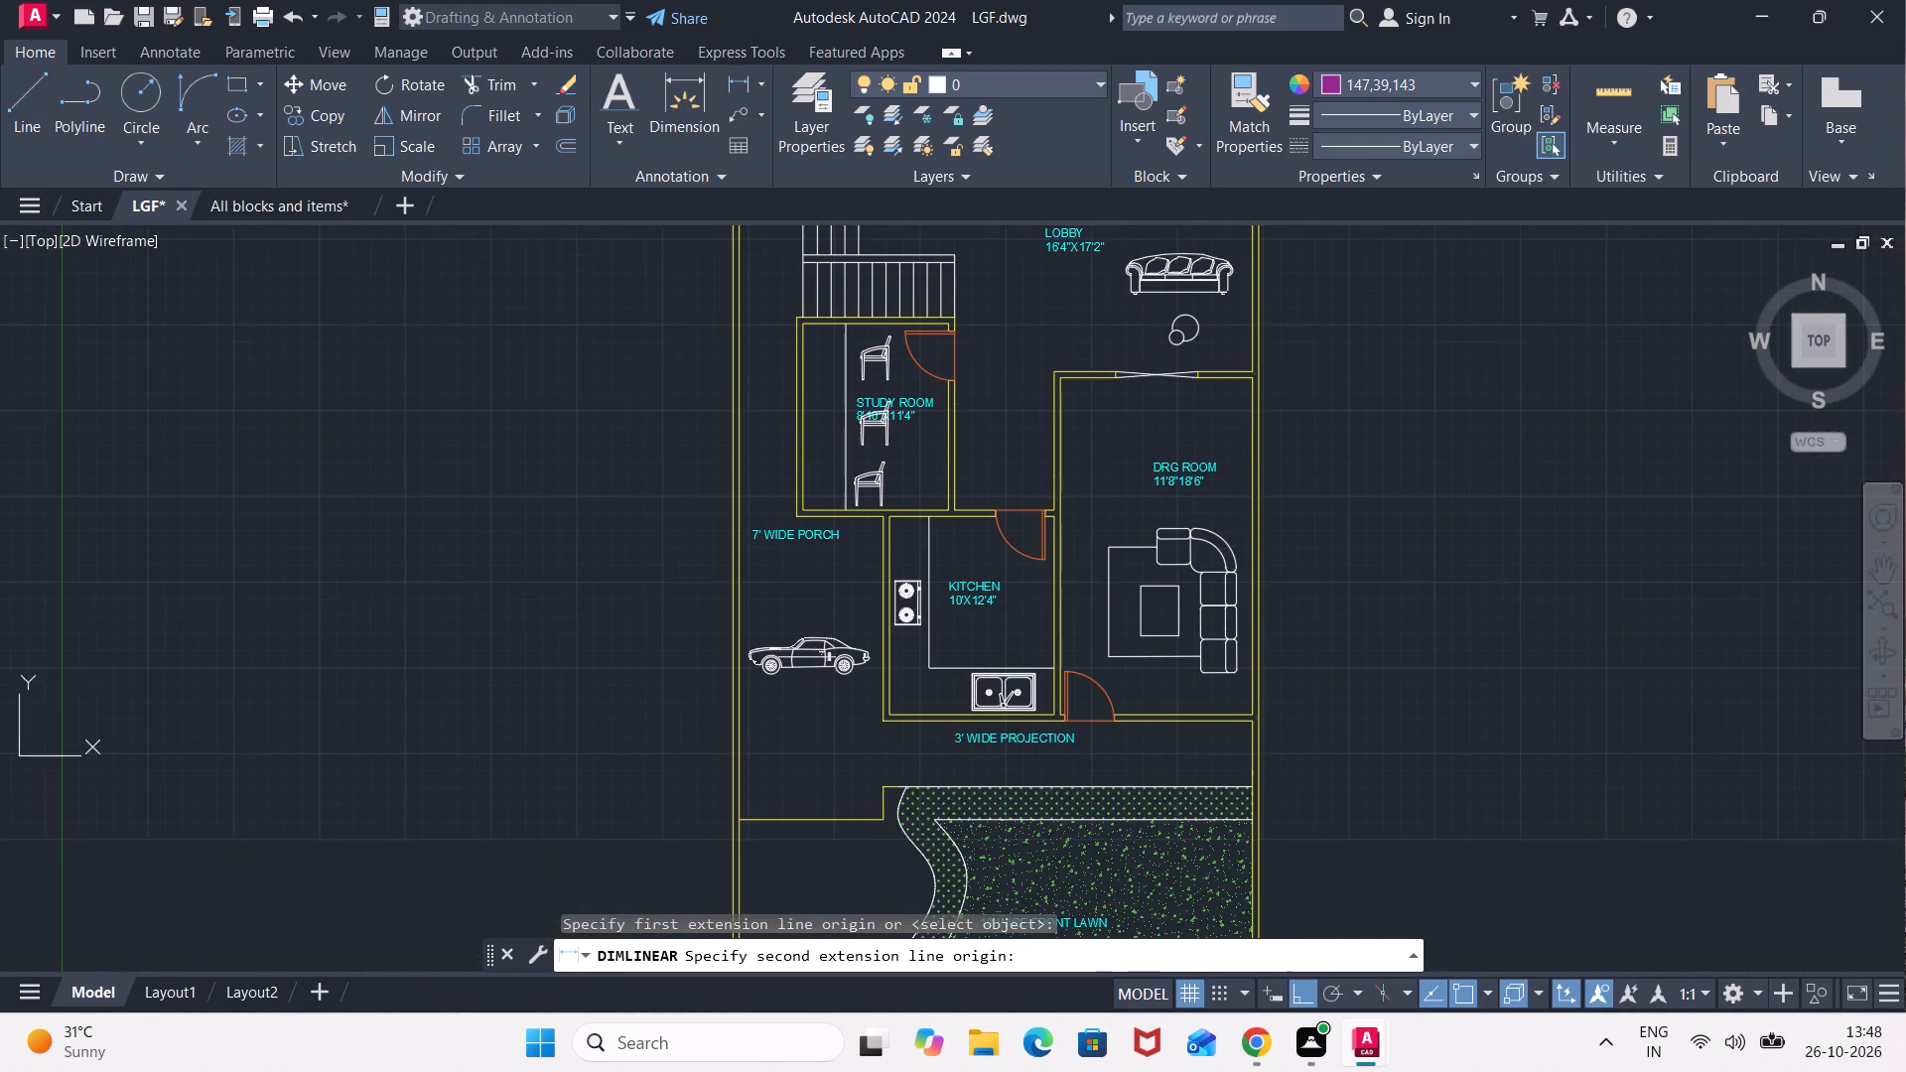
{"action": "middle_click_drag", "start_coordinate": [1265, 536], "coordinate": [1290, 363]}
{"action": "scroll", "coordinate": [1289, 375], "scroll_direction": "up", "scroll_amount": 1}
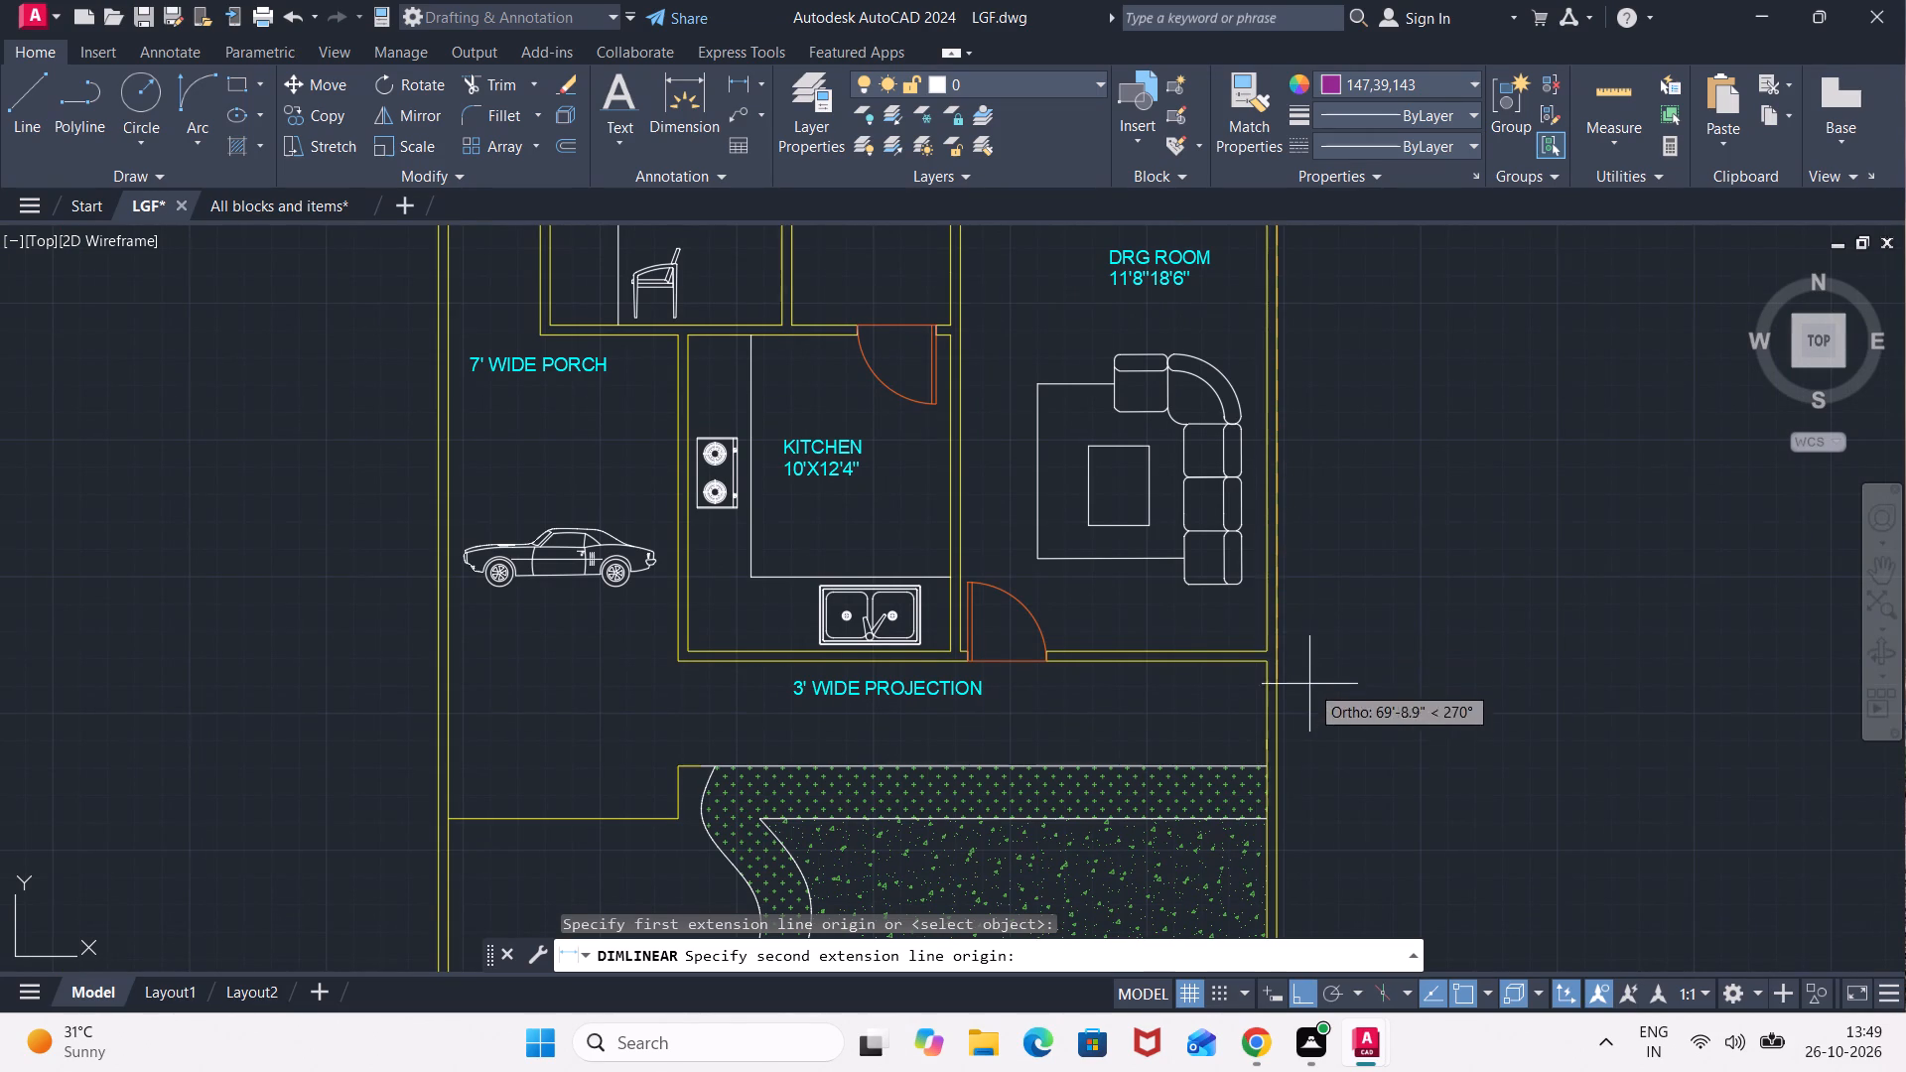
{"action": "middle_click_drag", "start_coordinate": [1311, 691], "coordinate": [1291, 404]}
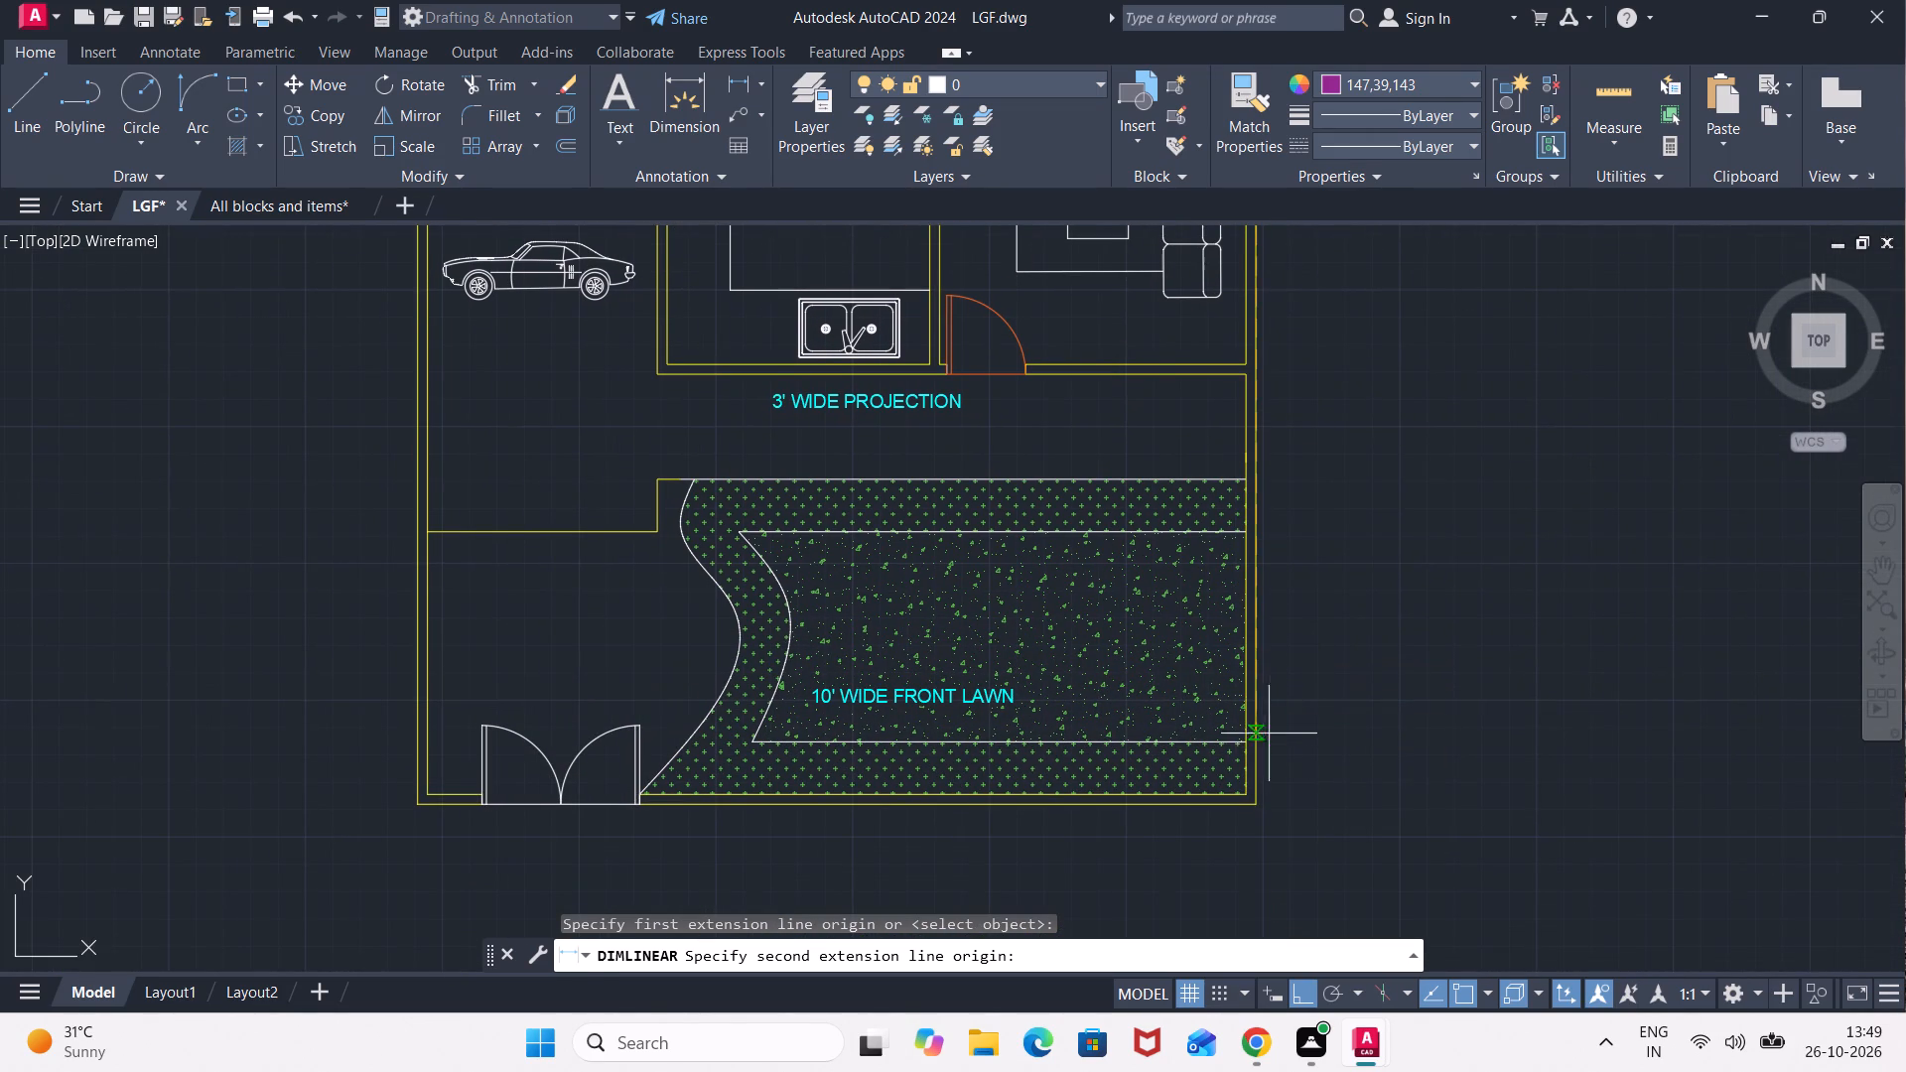
{"action": "left_click", "coordinate": [1263, 809]}
{"action": "left_click", "coordinate": [1284, 811]}
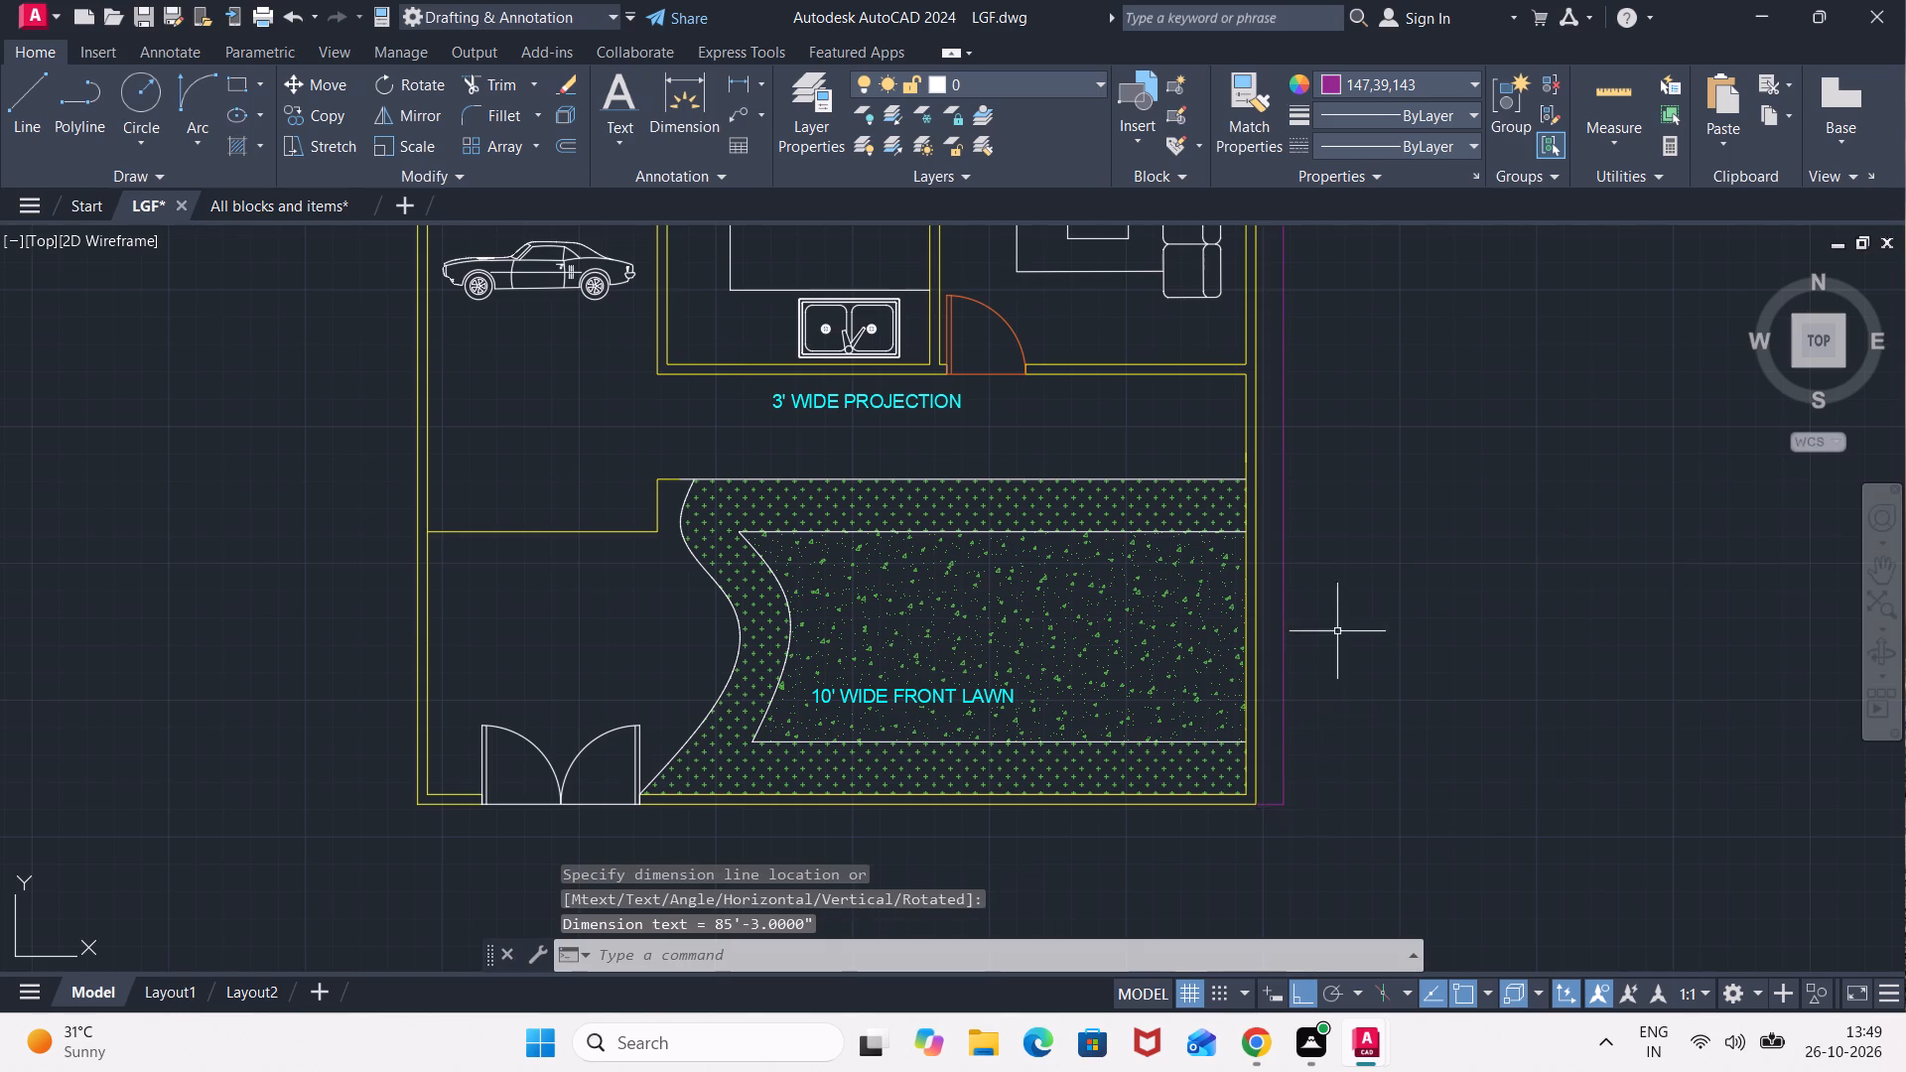
Move the overall length dimension line farther out from the outer wall and clear the selection.
{"action": "middle_click_drag", "start_coordinate": [1337, 613], "coordinate": [1257, 871]}
{"action": "middle_click_drag", "start_coordinate": [1243, 680], "coordinate": [1228, 834]}
{"action": "middle_click_drag", "start_coordinate": [1220, 609], "coordinate": [1163, 835]}
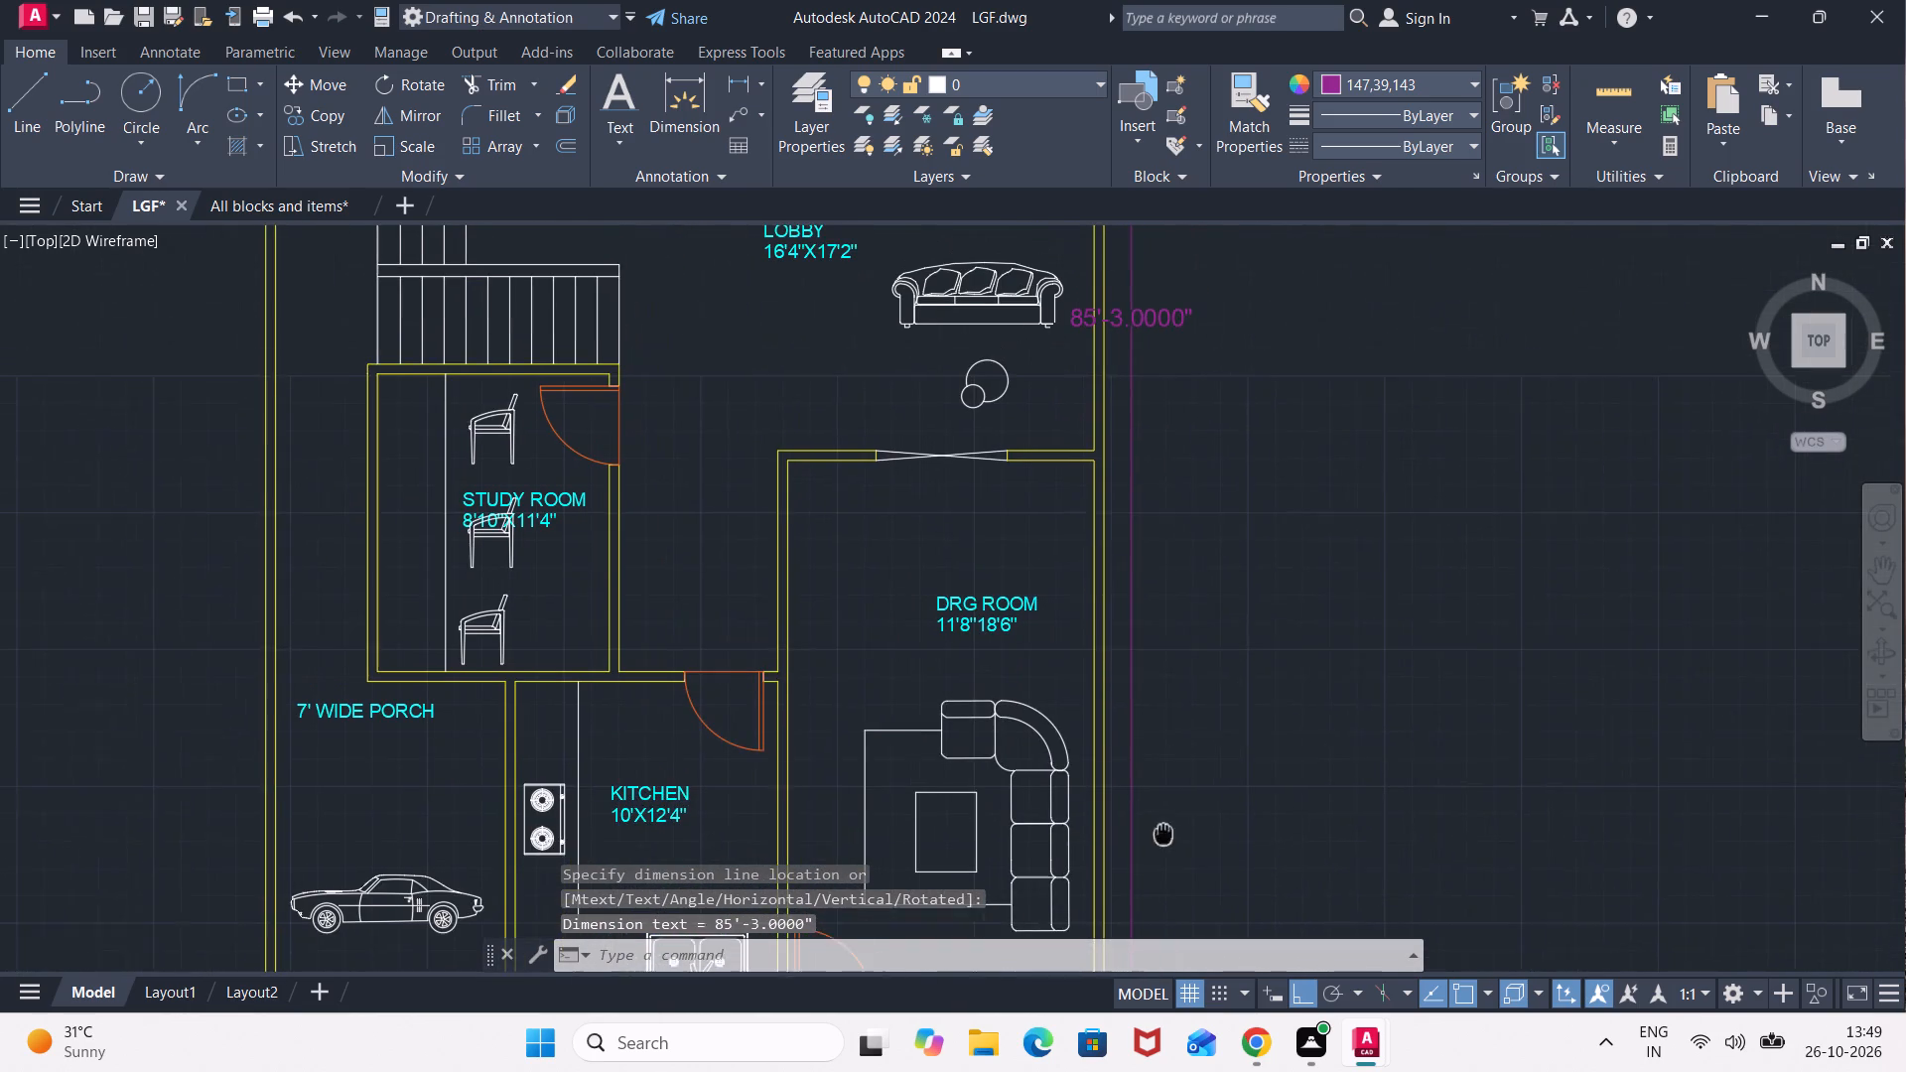
{"action": "middle_click_drag", "start_coordinate": [1163, 835], "coordinate": [1161, 837]}
{"action": "left_click", "coordinate": [1132, 530]}
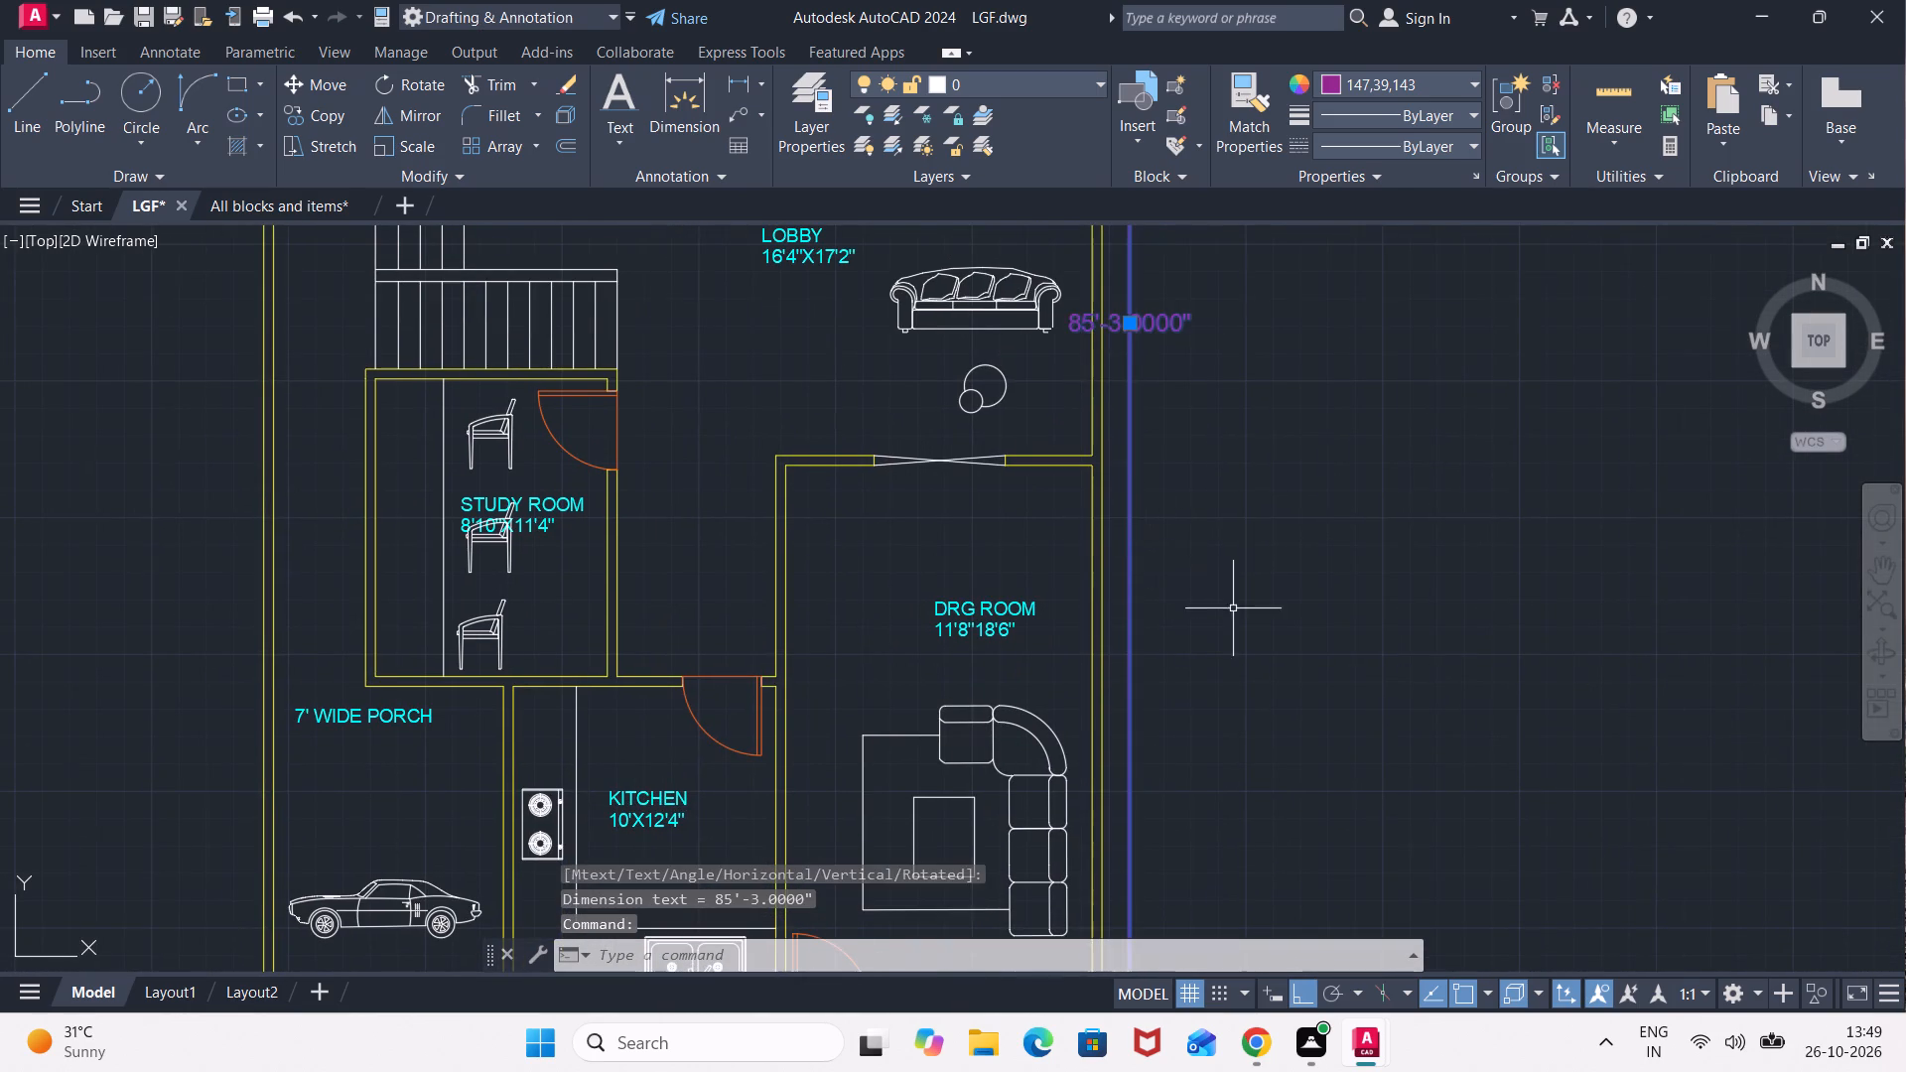
{"action": "middle_click_drag", "start_coordinate": [1242, 604], "coordinate": [1325, 306]}
{"action": "middle_click_drag", "start_coordinate": [1315, 734], "coordinate": [1356, 388]}
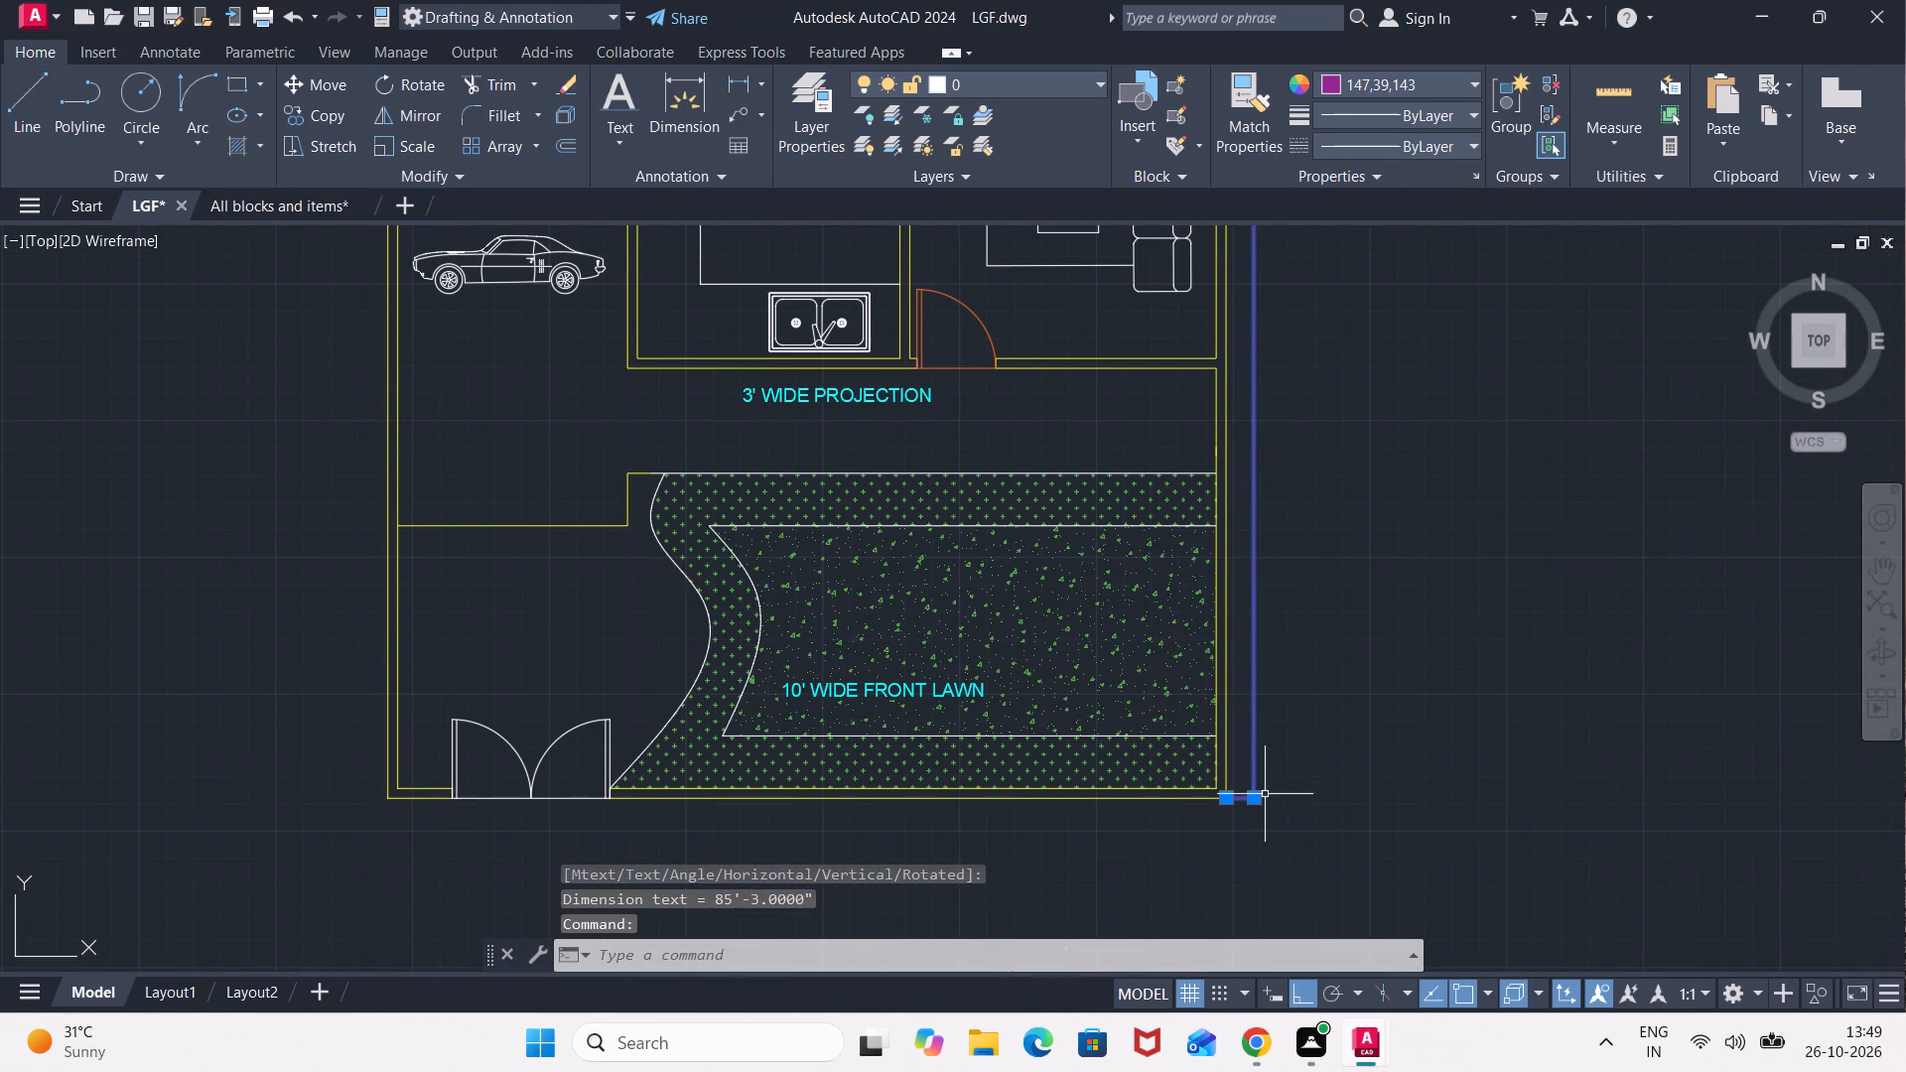
{"action": "left_click", "coordinate": [1261, 799]}
{"action": "left_click", "coordinate": [1291, 803]}
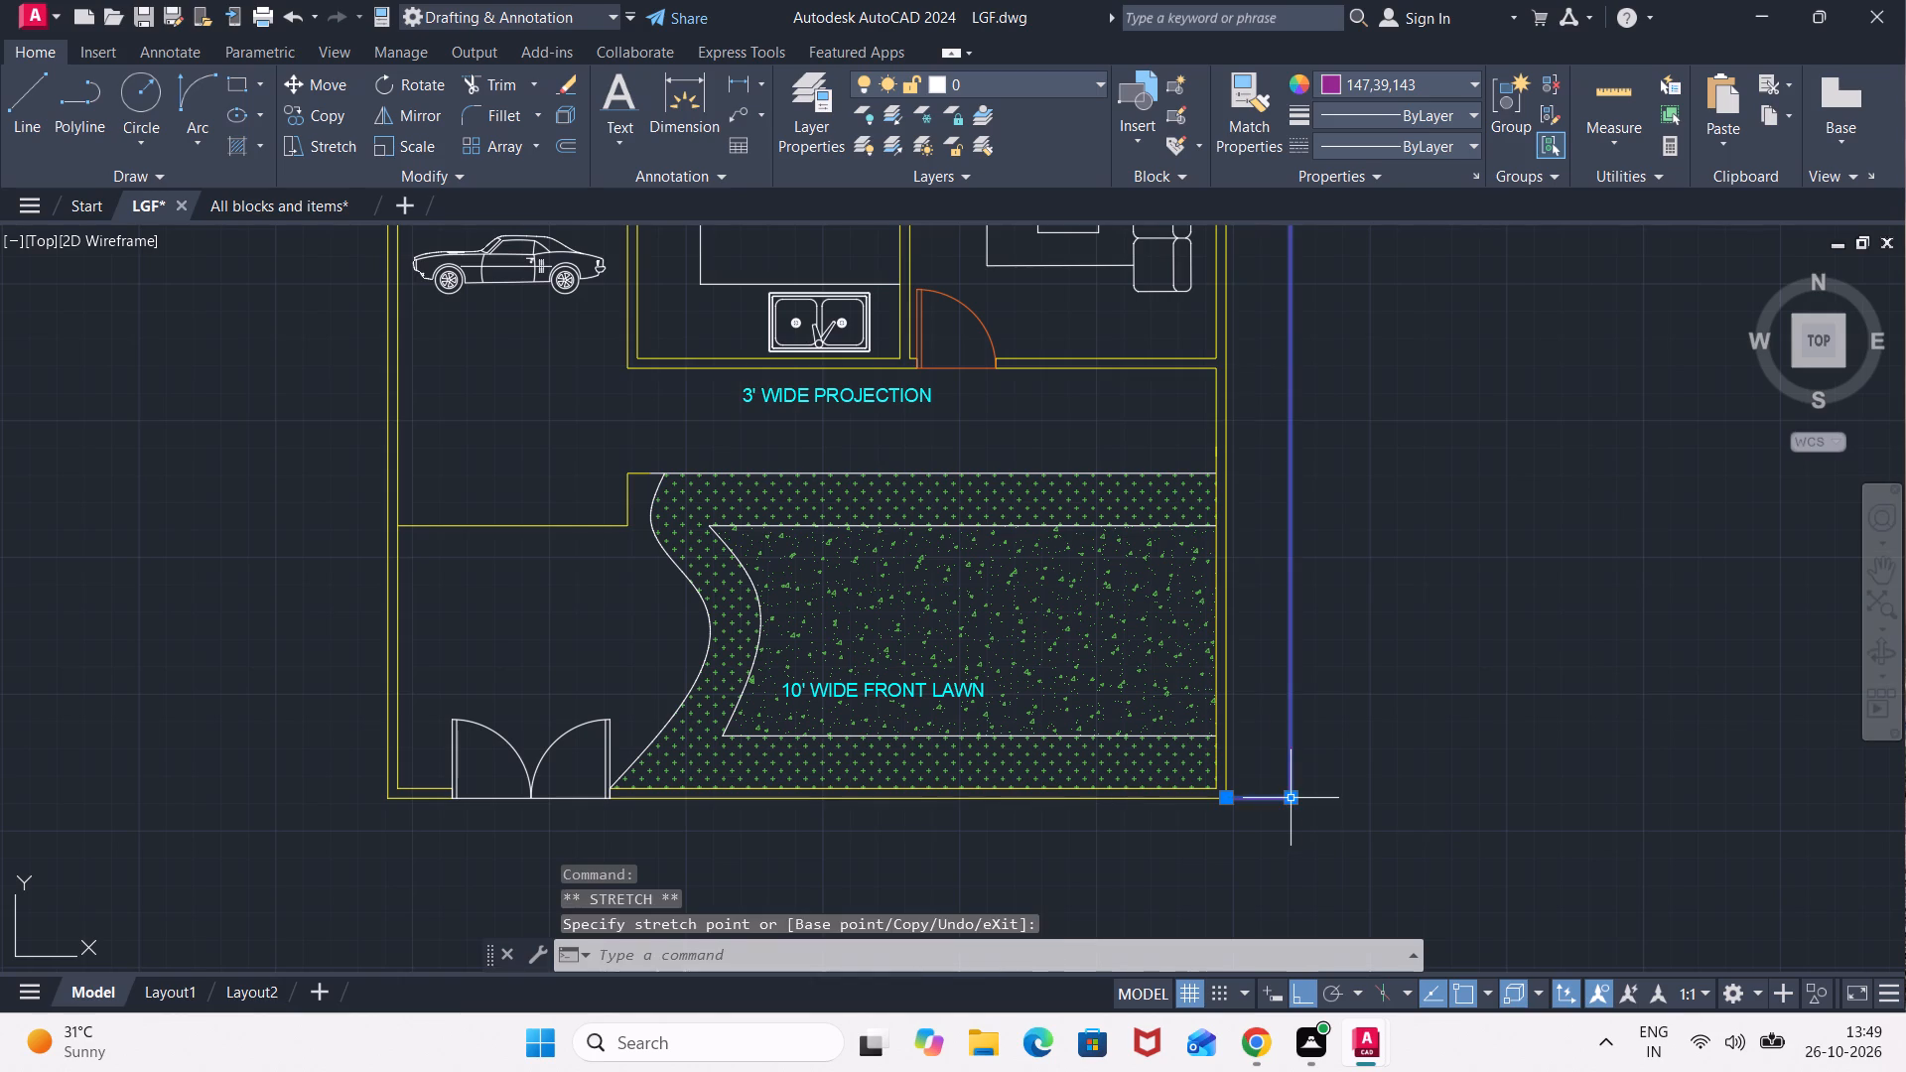
{"action": "middle_click_drag", "start_coordinate": [1360, 678], "coordinate": [1302, 959]}
{"action": "scroll", "coordinate": [1295, 778], "scroll_direction": "down", "scroll_amount": 2}
{"action": "middle_click_drag", "start_coordinate": [1314, 647], "coordinate": [1312, 694]}
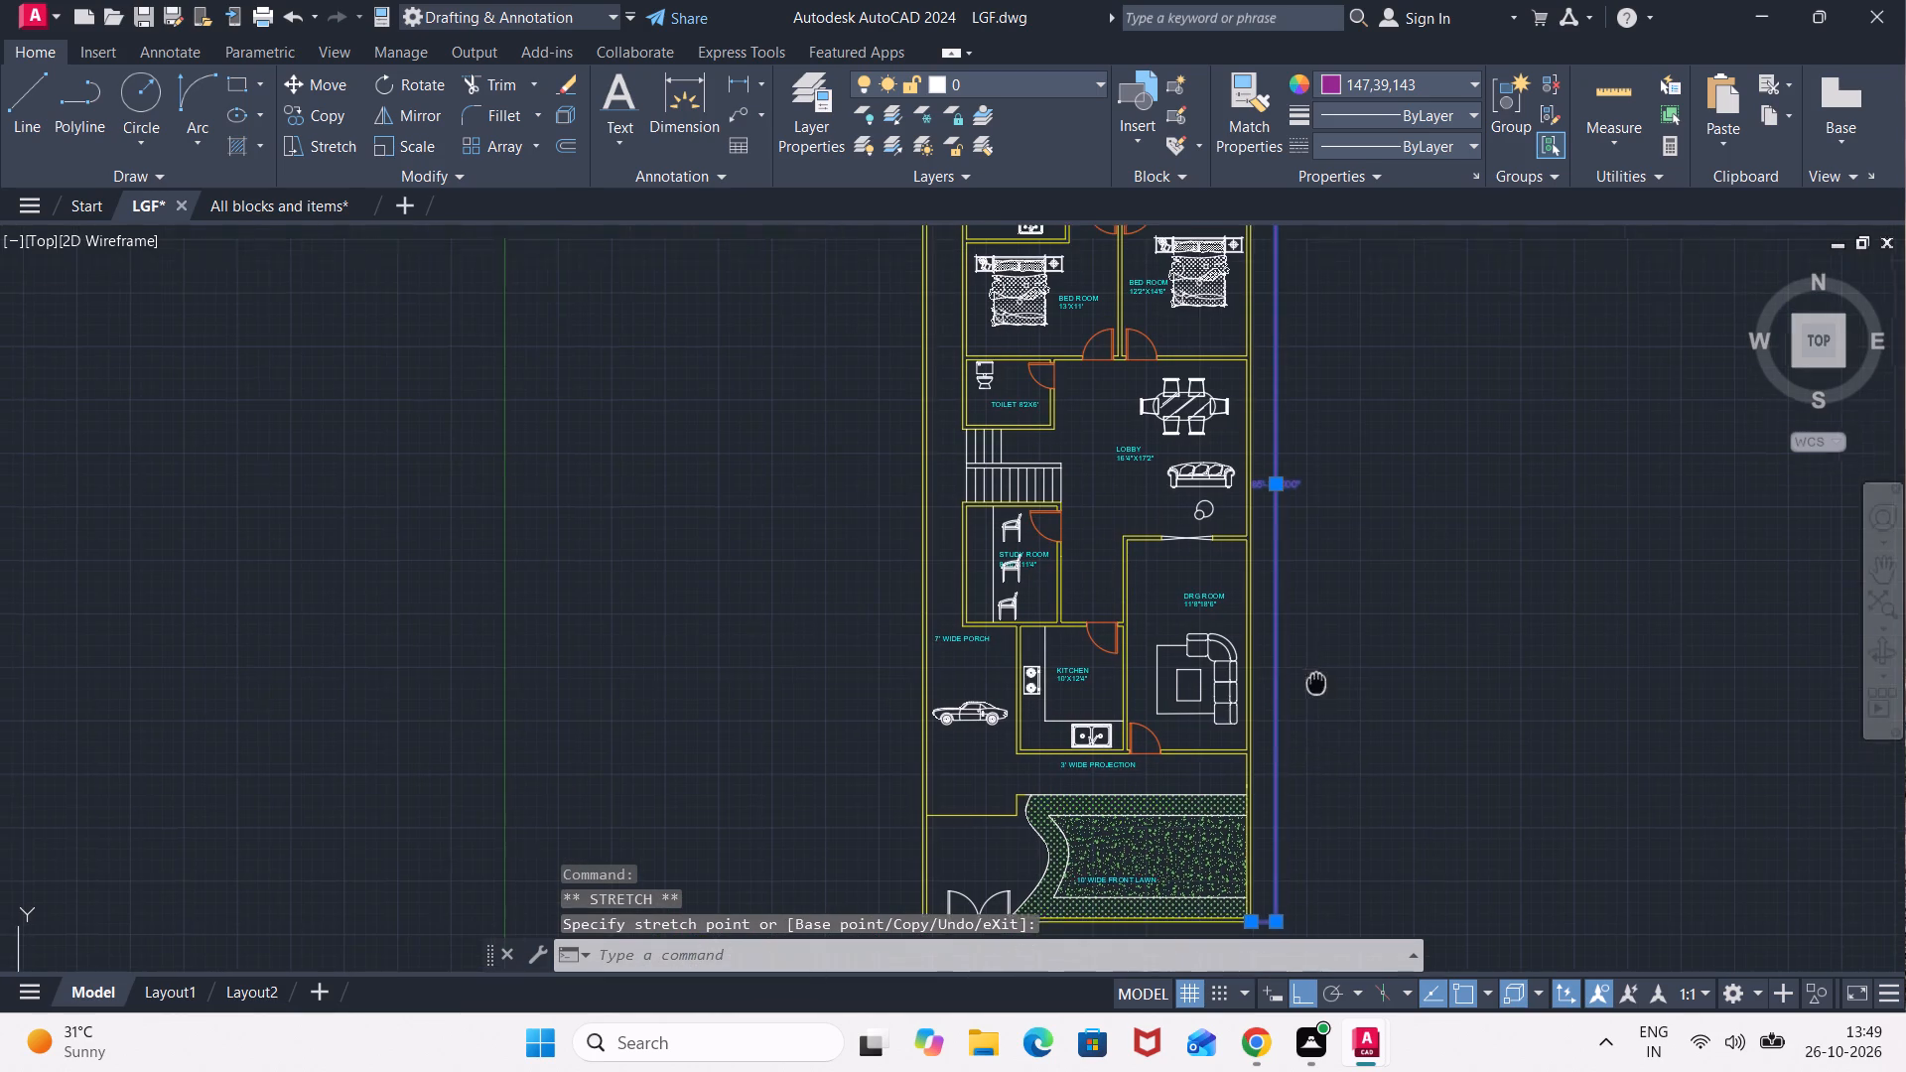
{"action": "middle_click_drag", "start_coordinate": [1312, 694], "coordinate": [1302, 728]}
{"action": "key", "text": "Escape"}
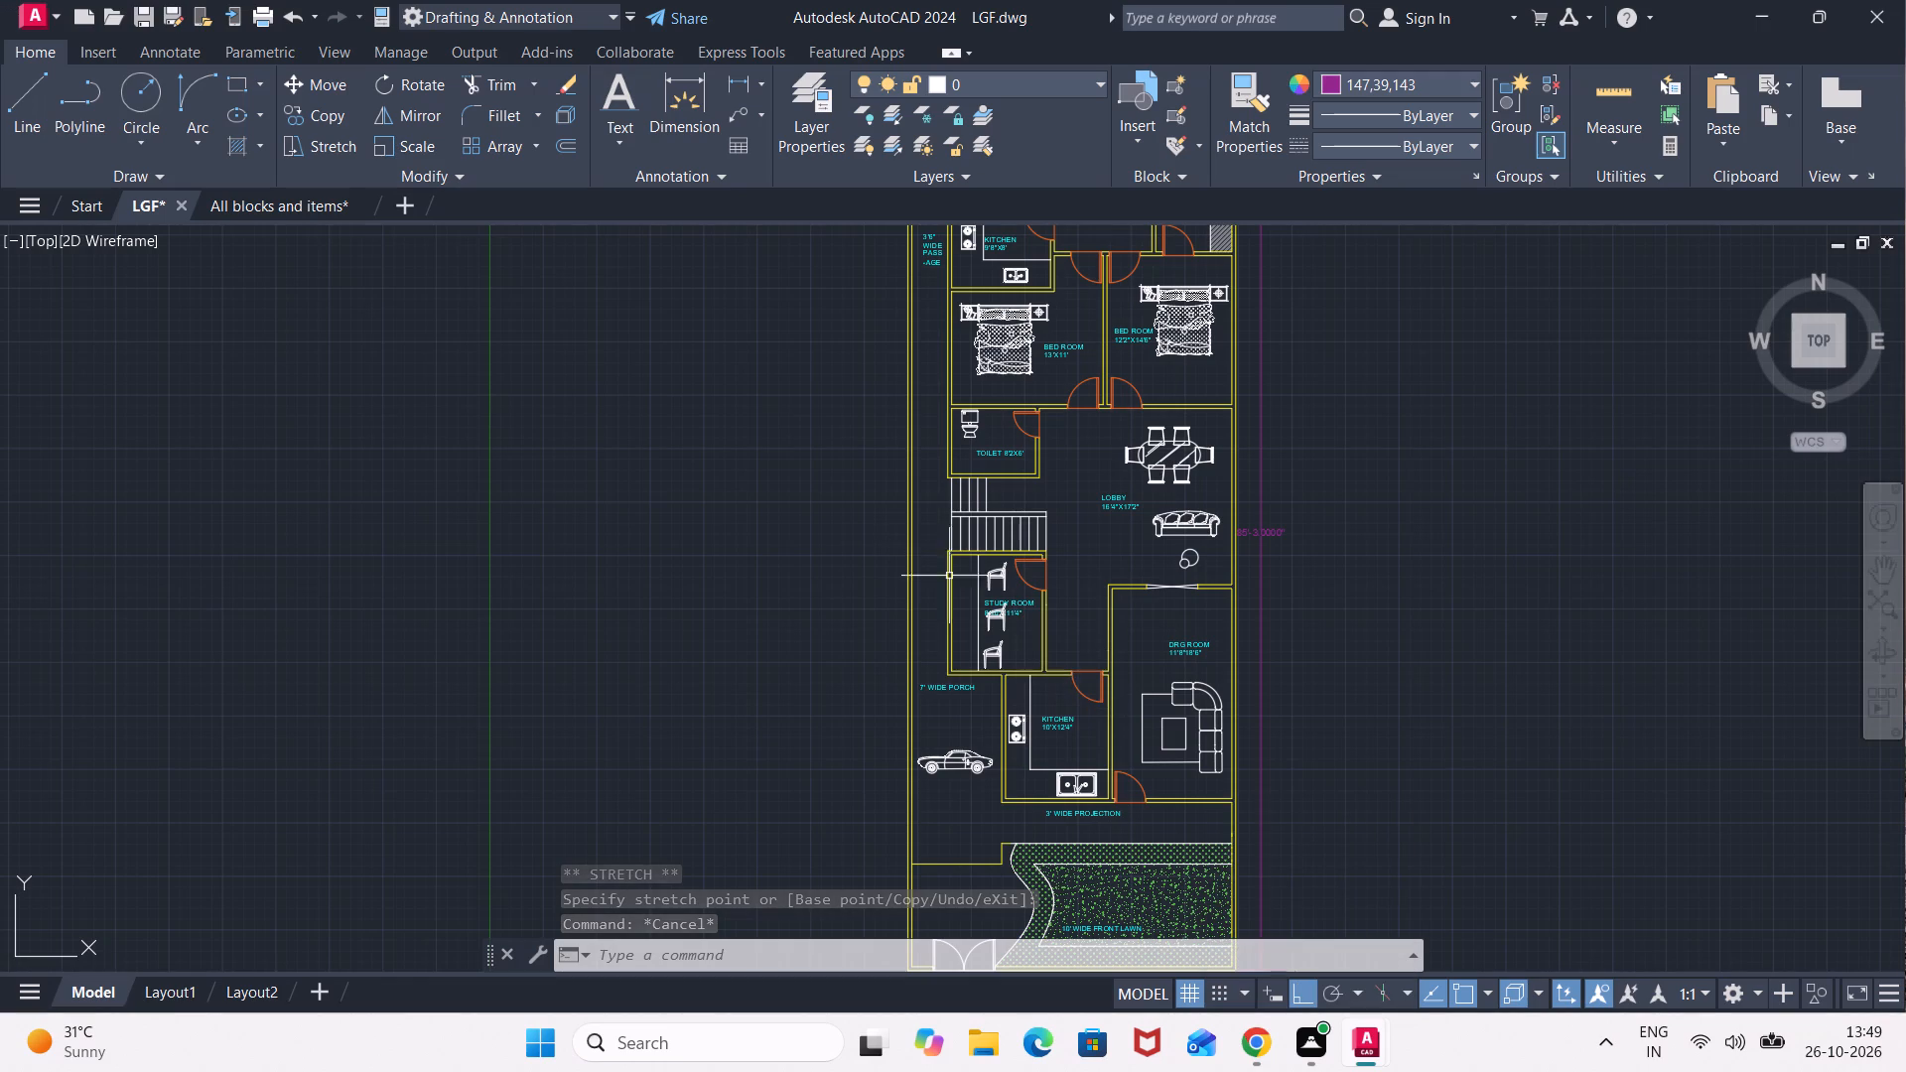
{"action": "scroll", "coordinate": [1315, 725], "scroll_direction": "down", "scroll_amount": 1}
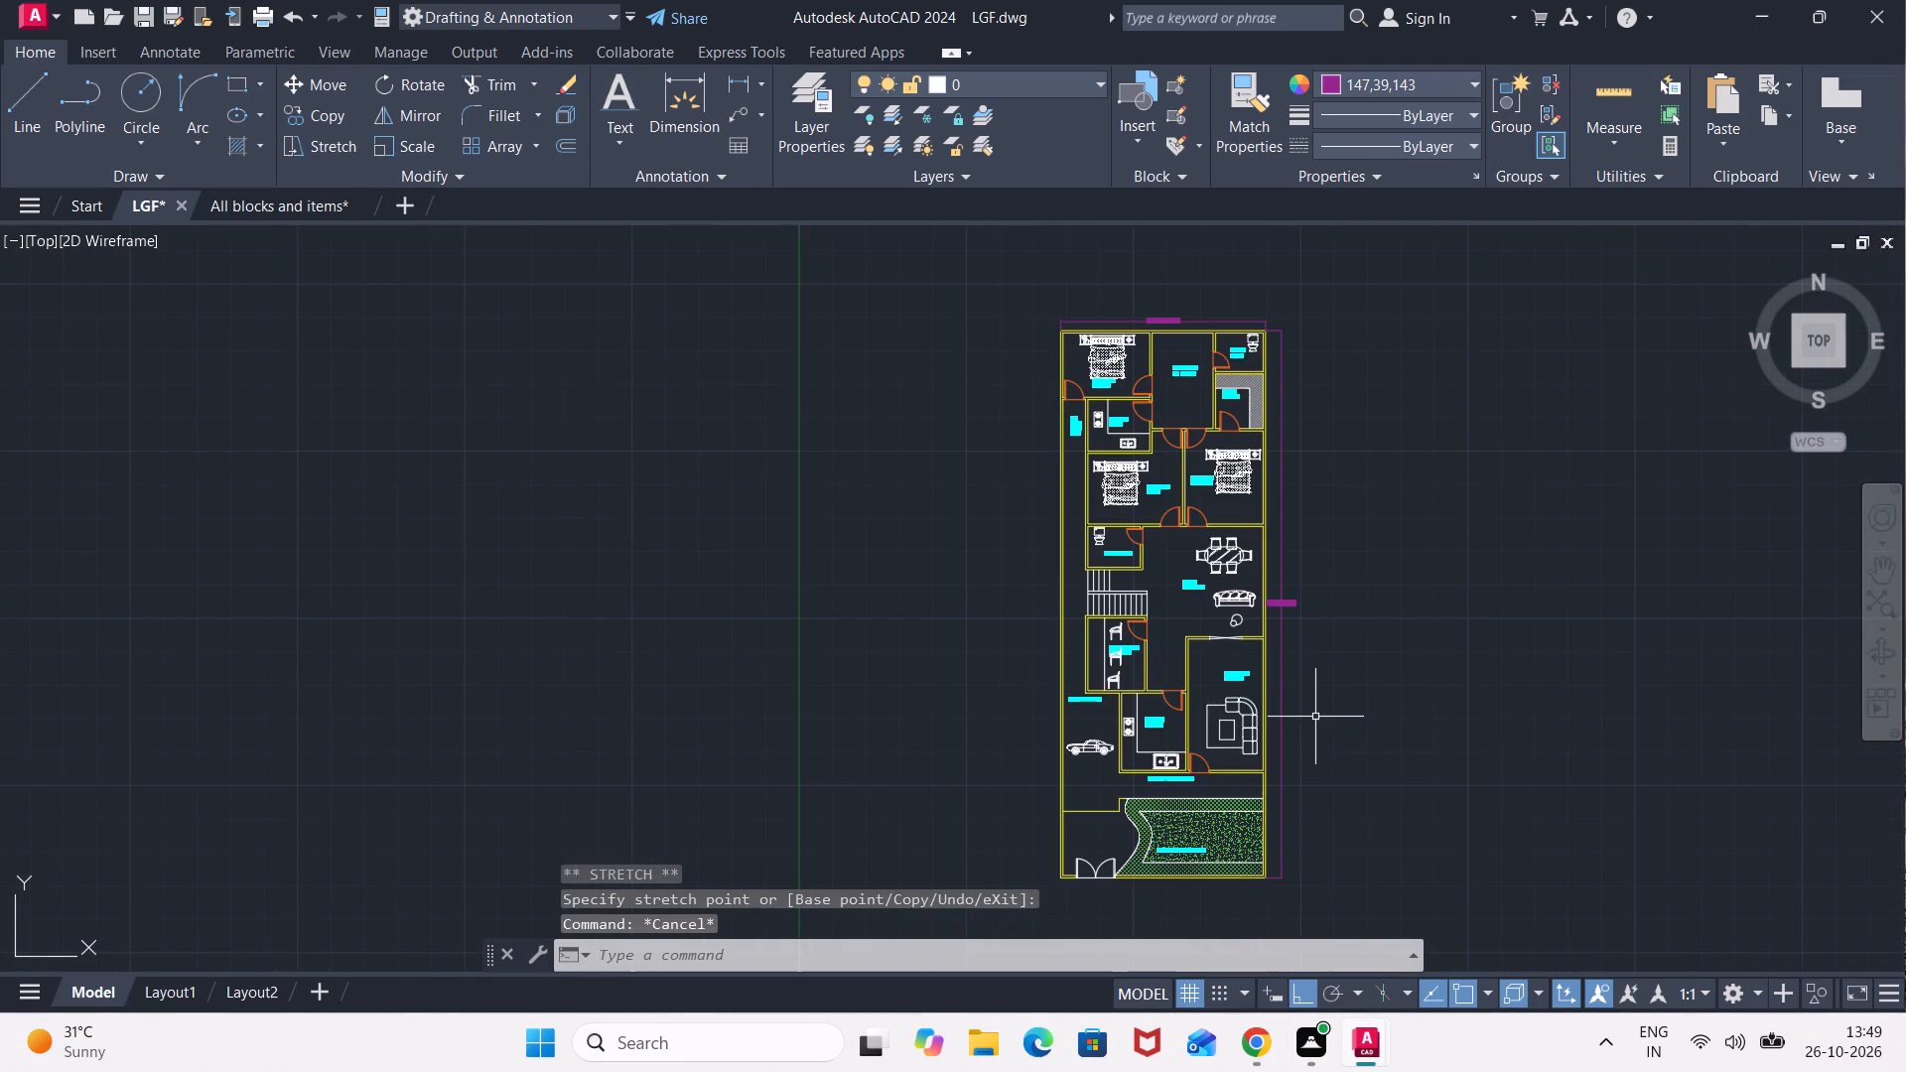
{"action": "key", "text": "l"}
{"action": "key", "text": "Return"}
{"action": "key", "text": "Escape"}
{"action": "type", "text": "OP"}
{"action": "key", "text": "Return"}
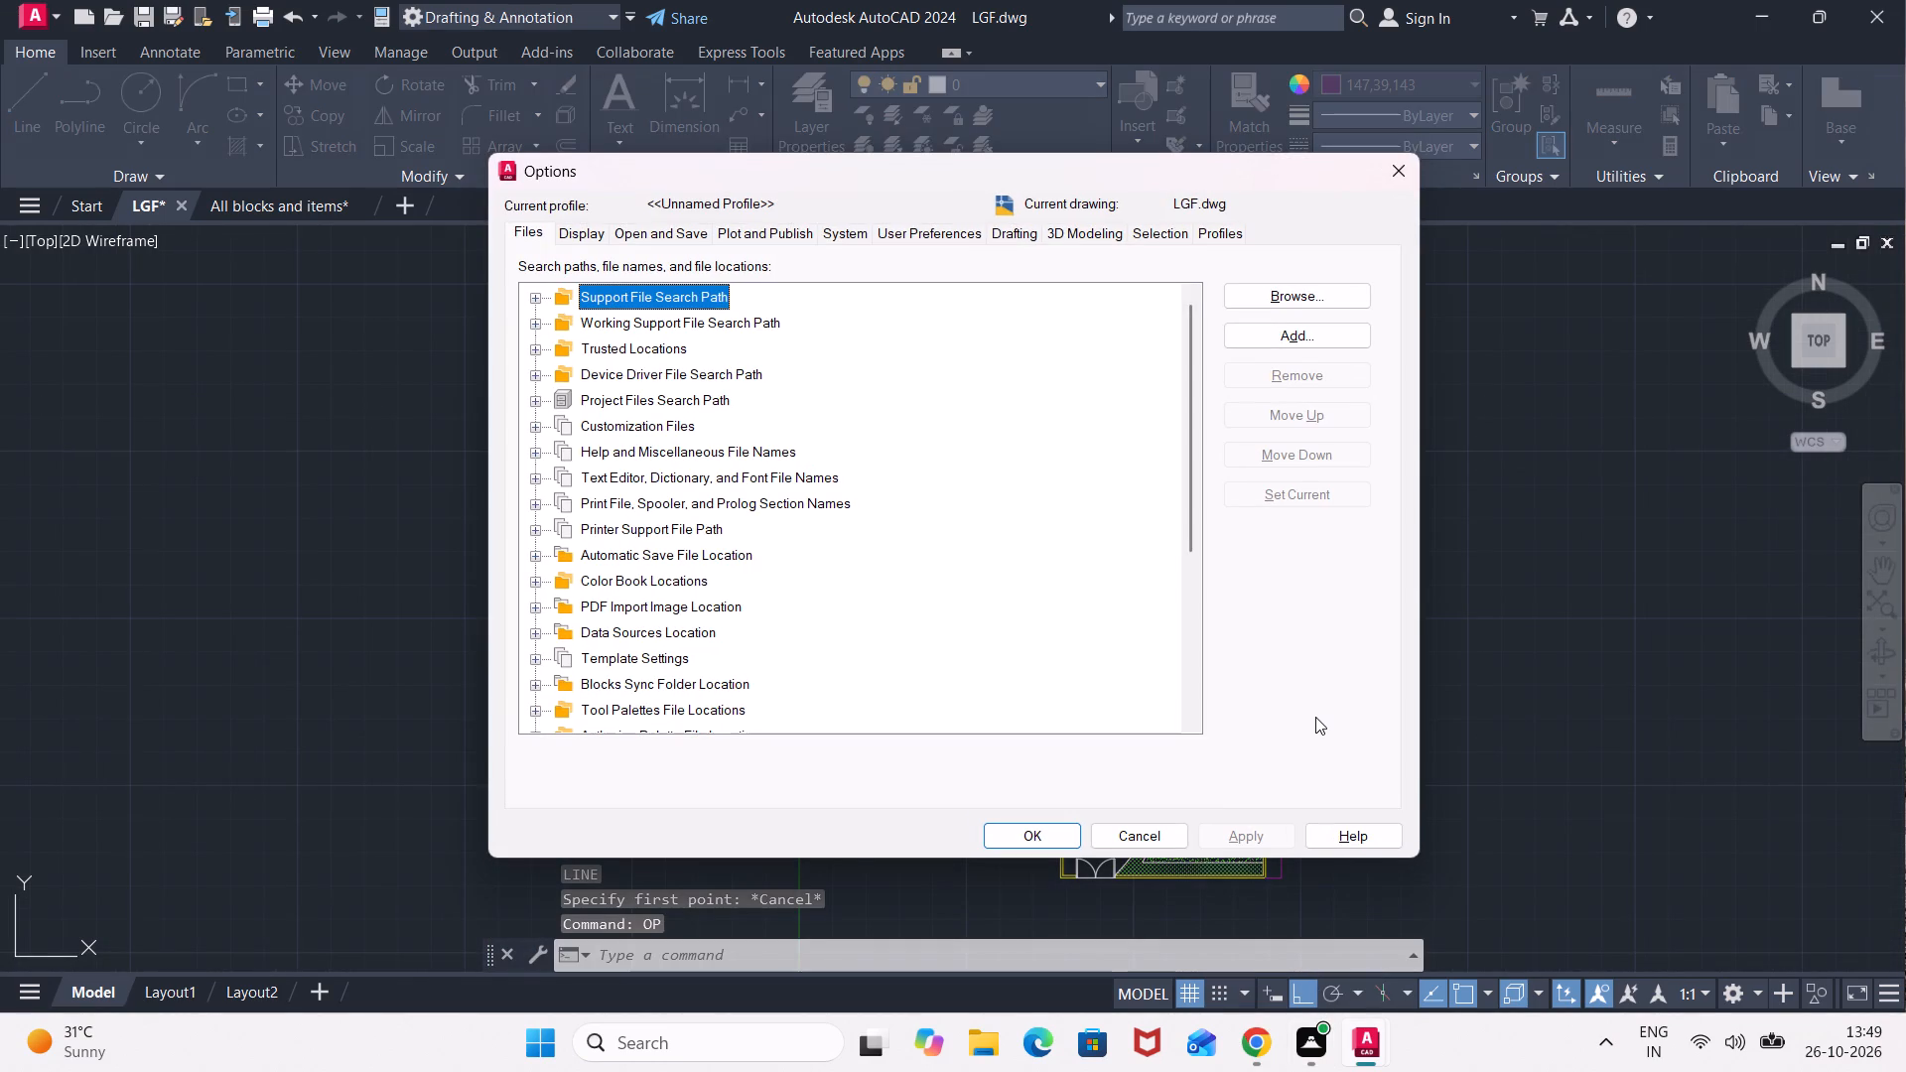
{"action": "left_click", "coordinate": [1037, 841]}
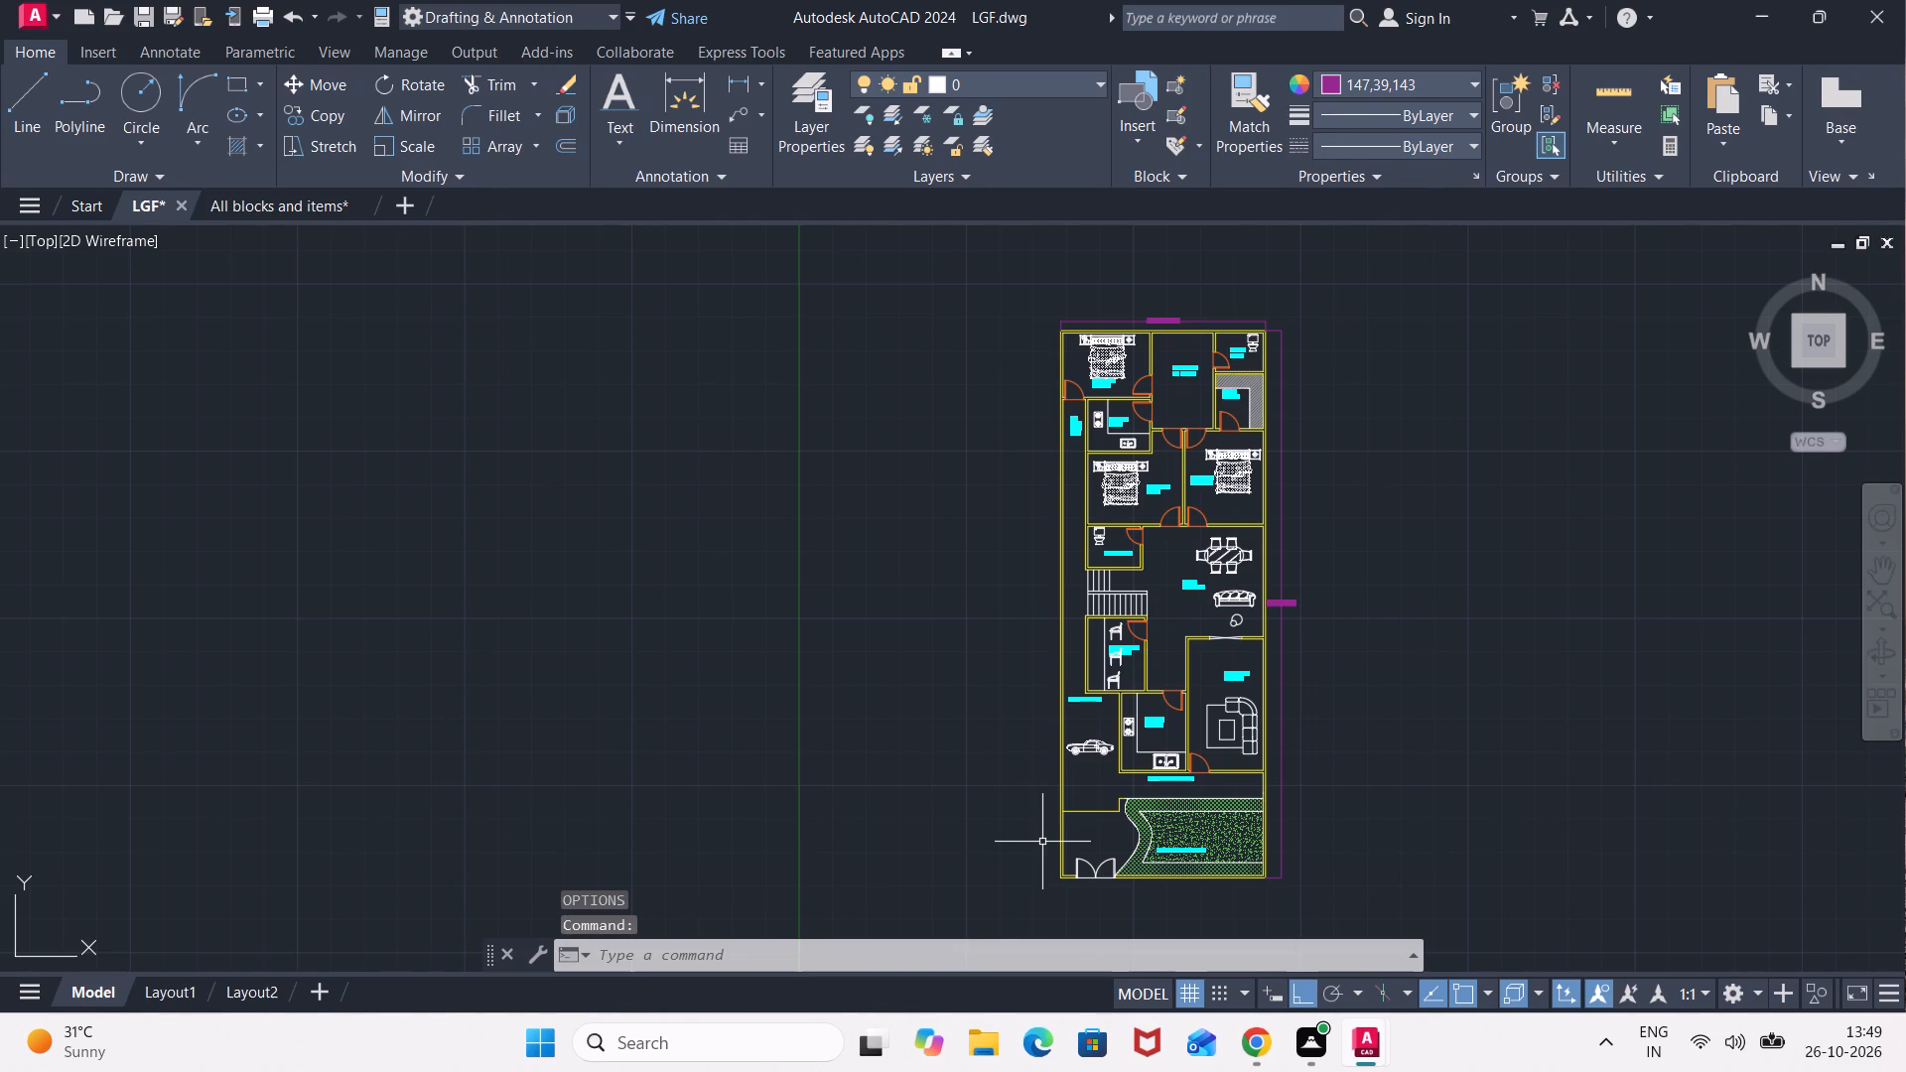
Save the LGF drawing.
{"action": "key", "text": "ctrl+s"}
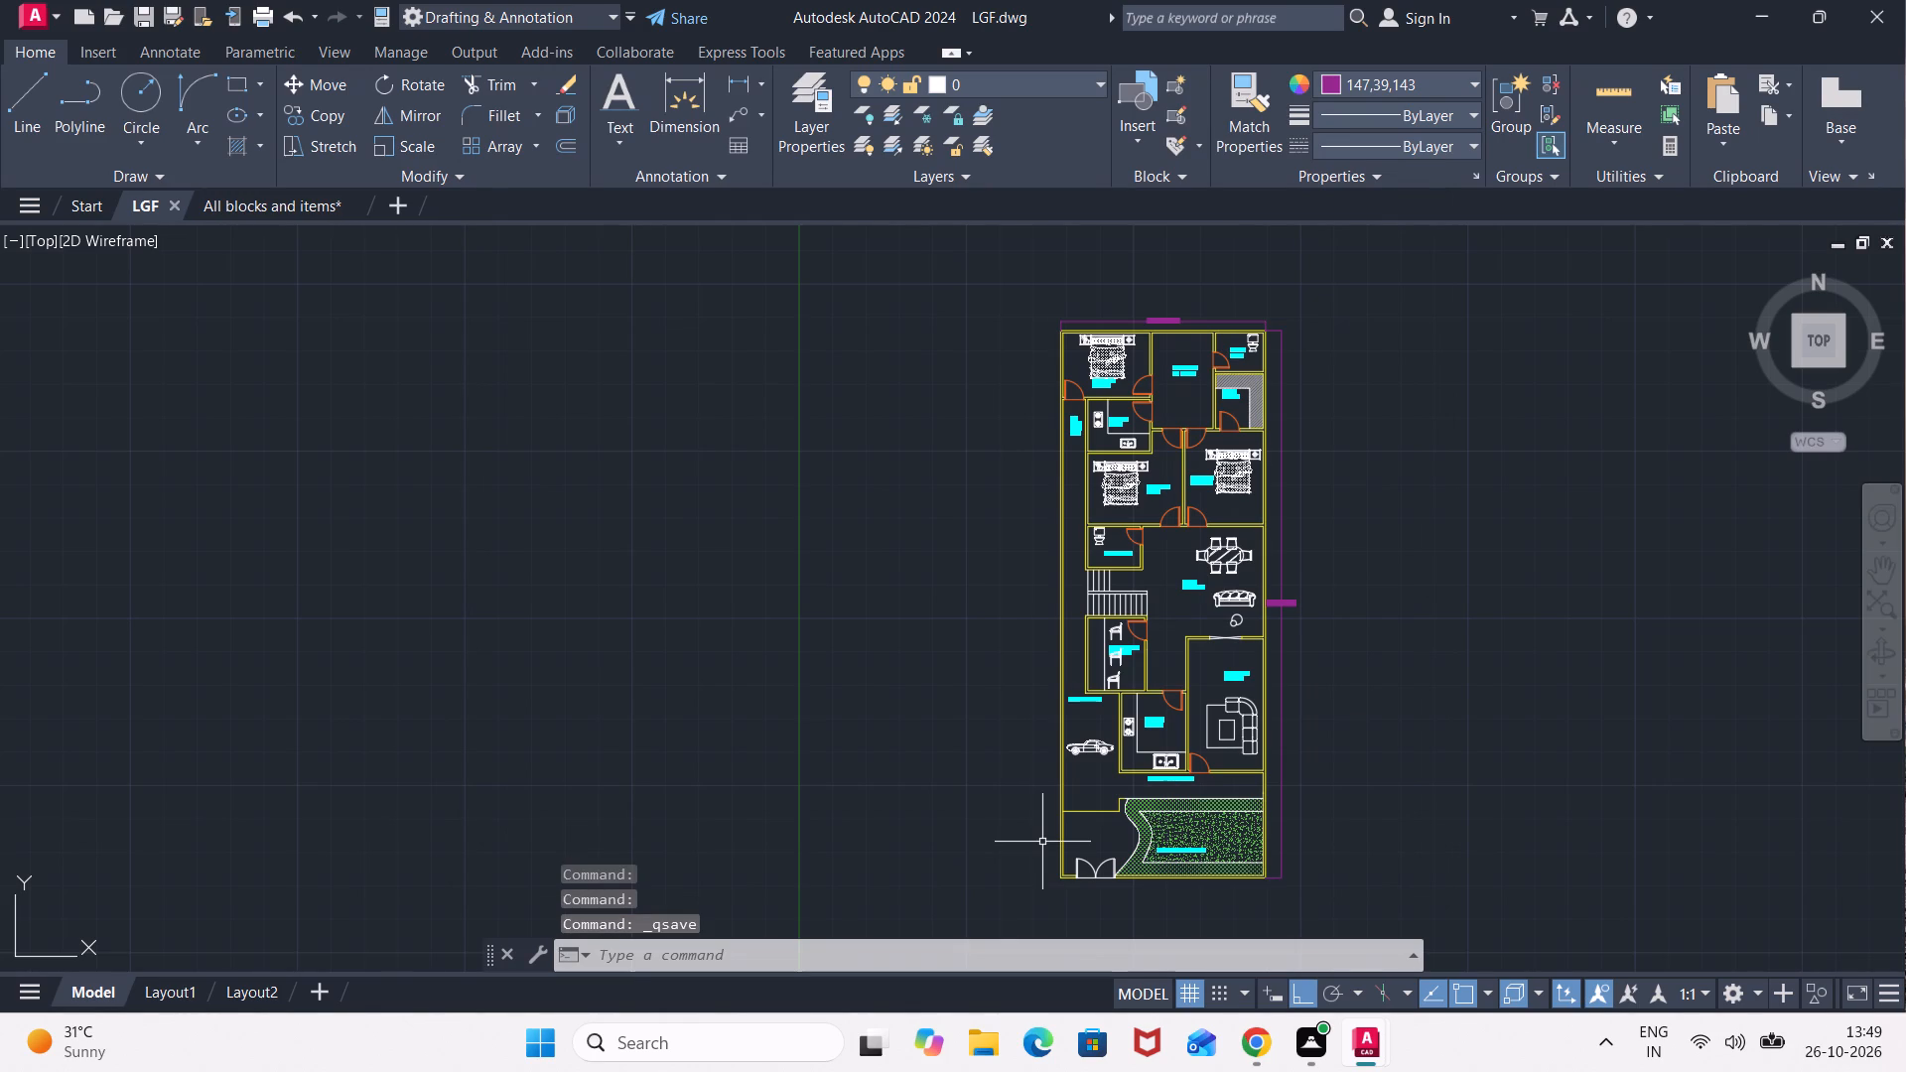
Set up a plot to Microsoft Print to PDF with a window plot area enclosing the whole floor plan and its overall dimensions.
{"action": "key", "text": "ctrl+p"}
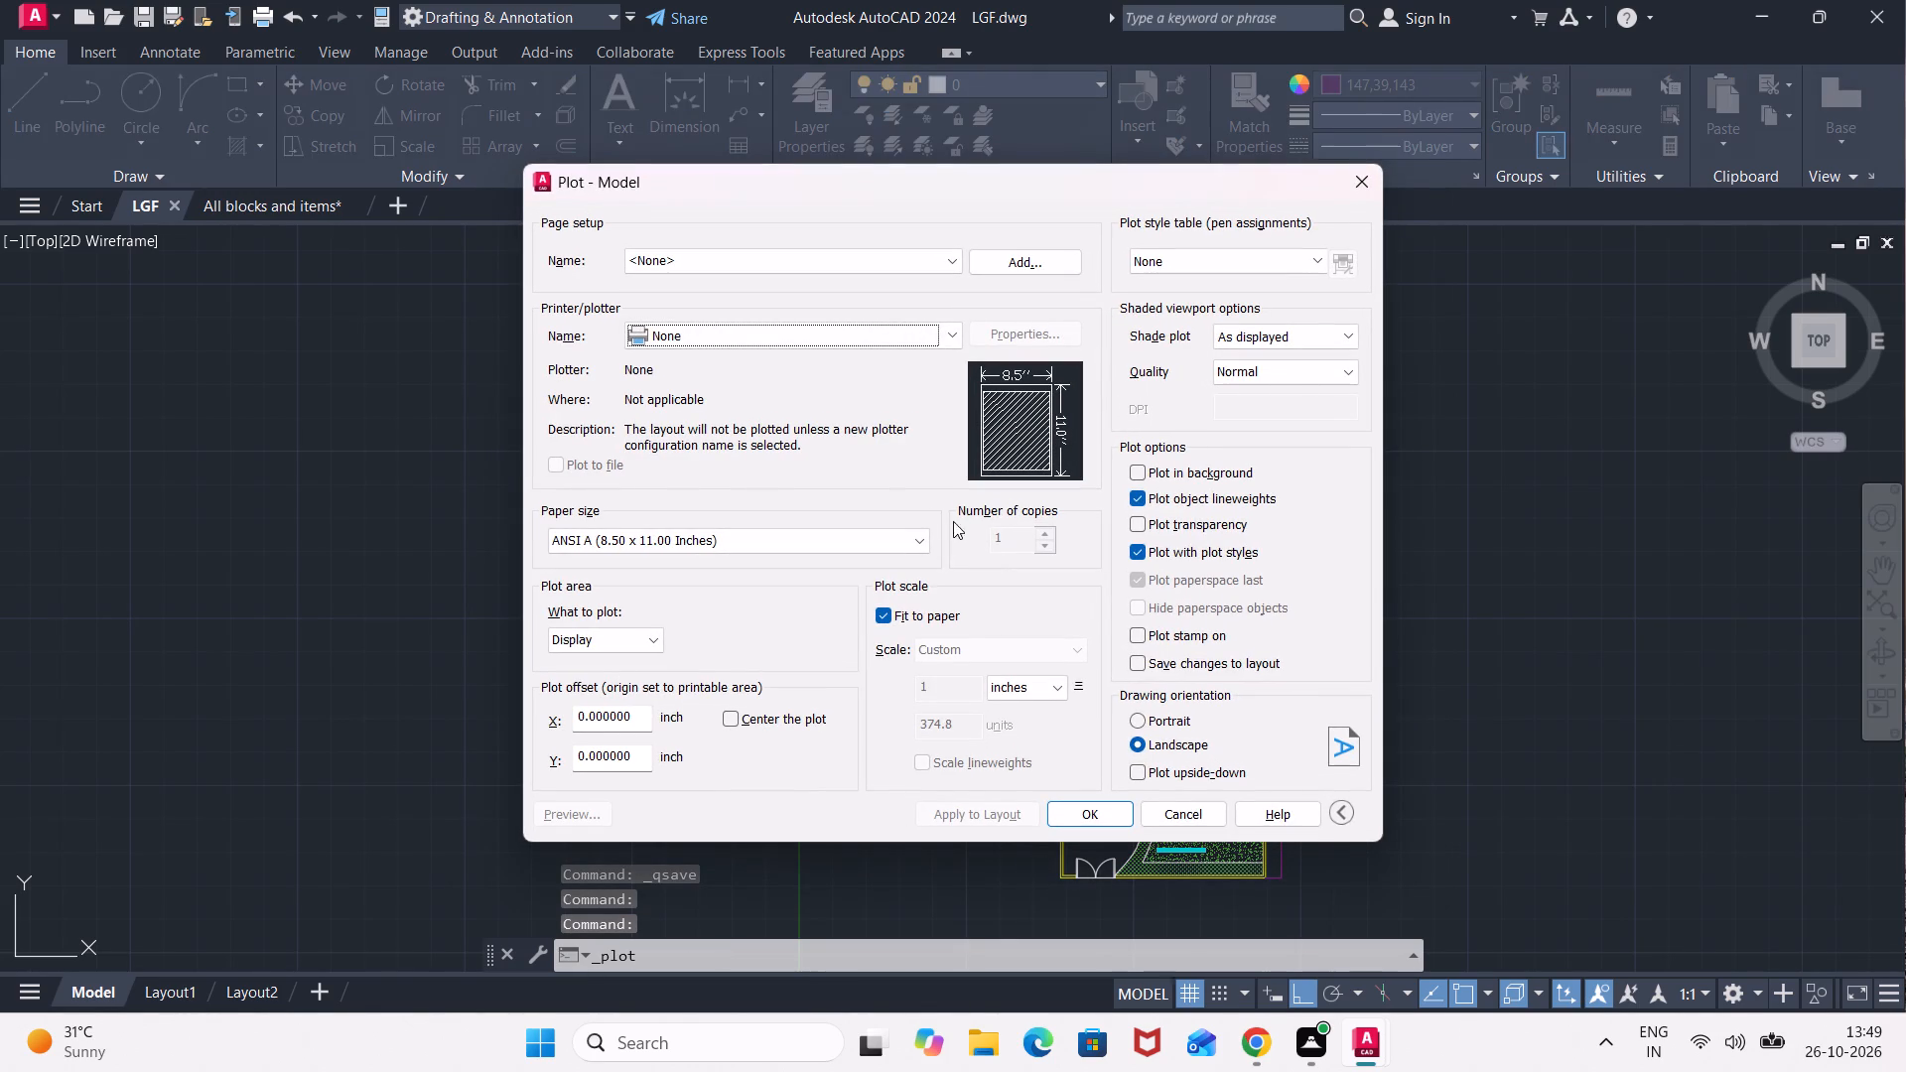
{"action": "left_click", "coordinate": [949, 330]}
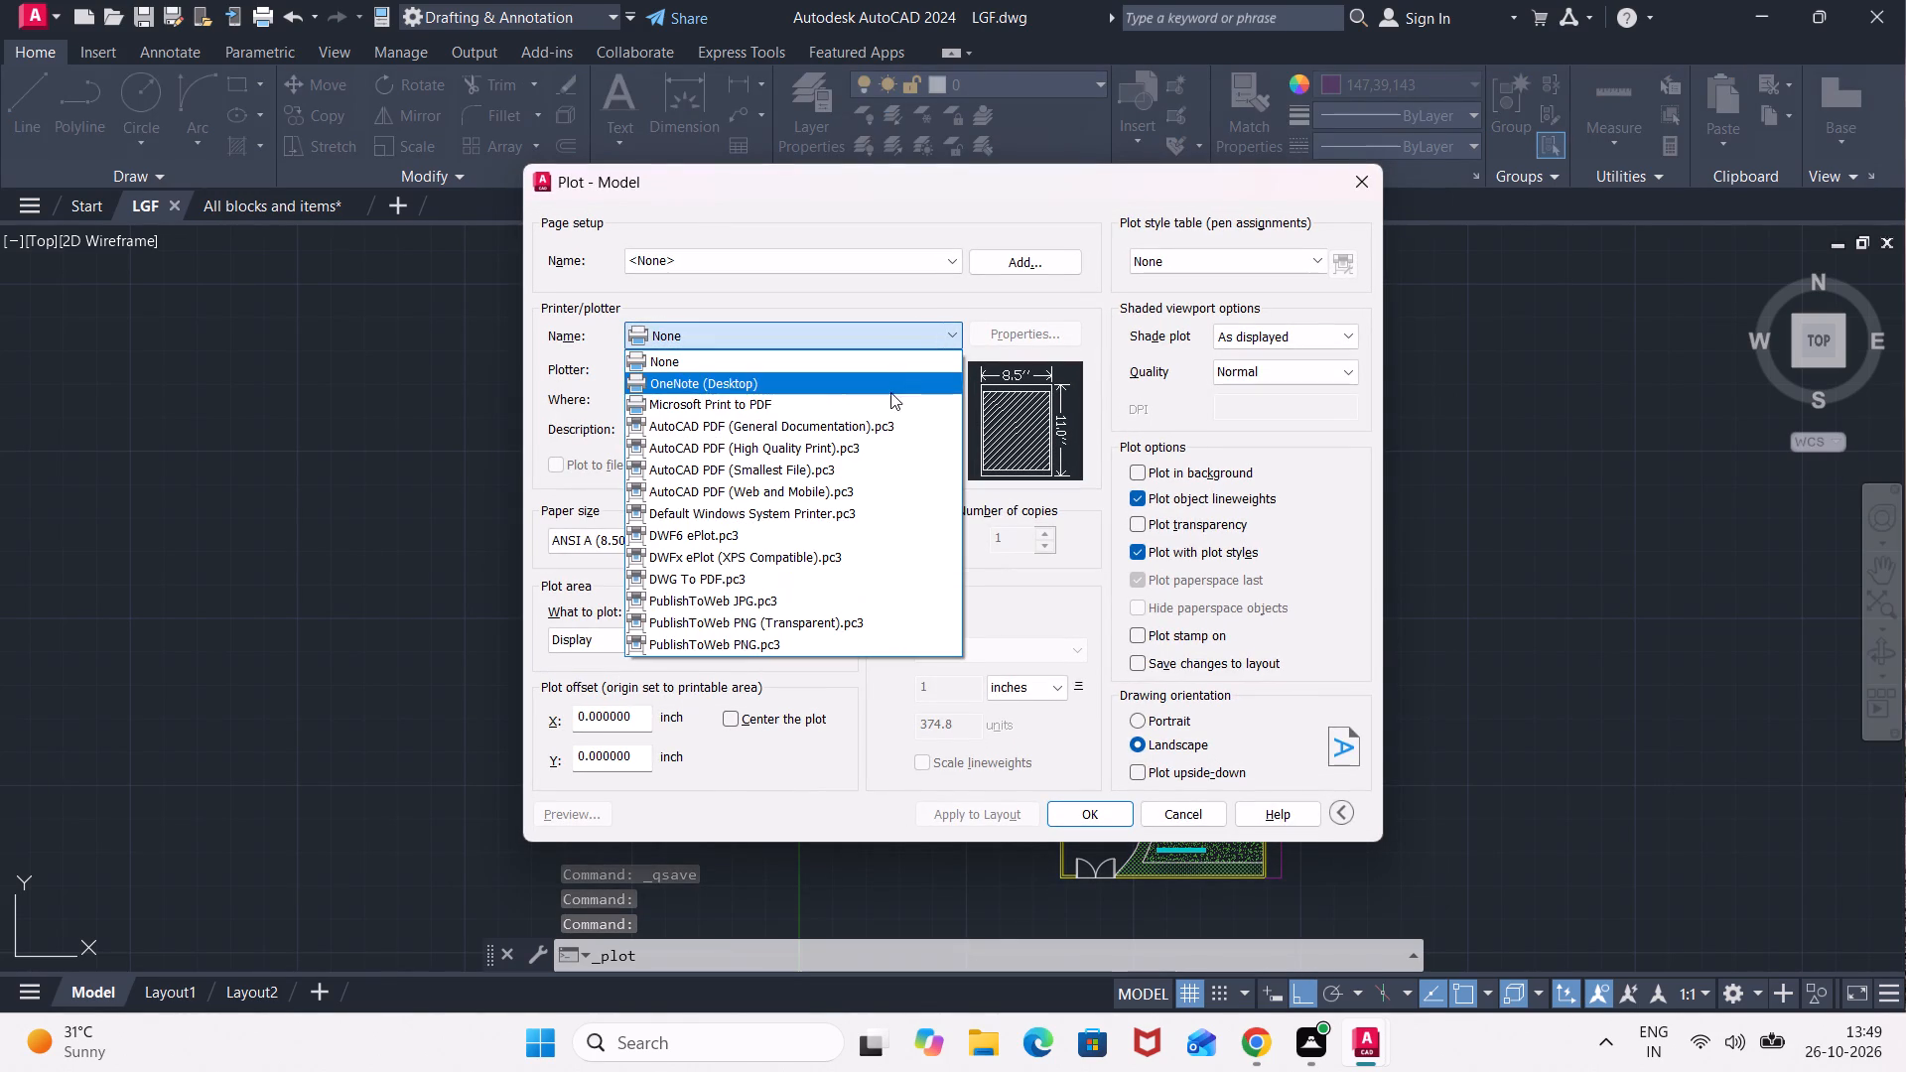
{"action": "left_click", "coordinate": [886, 403]}
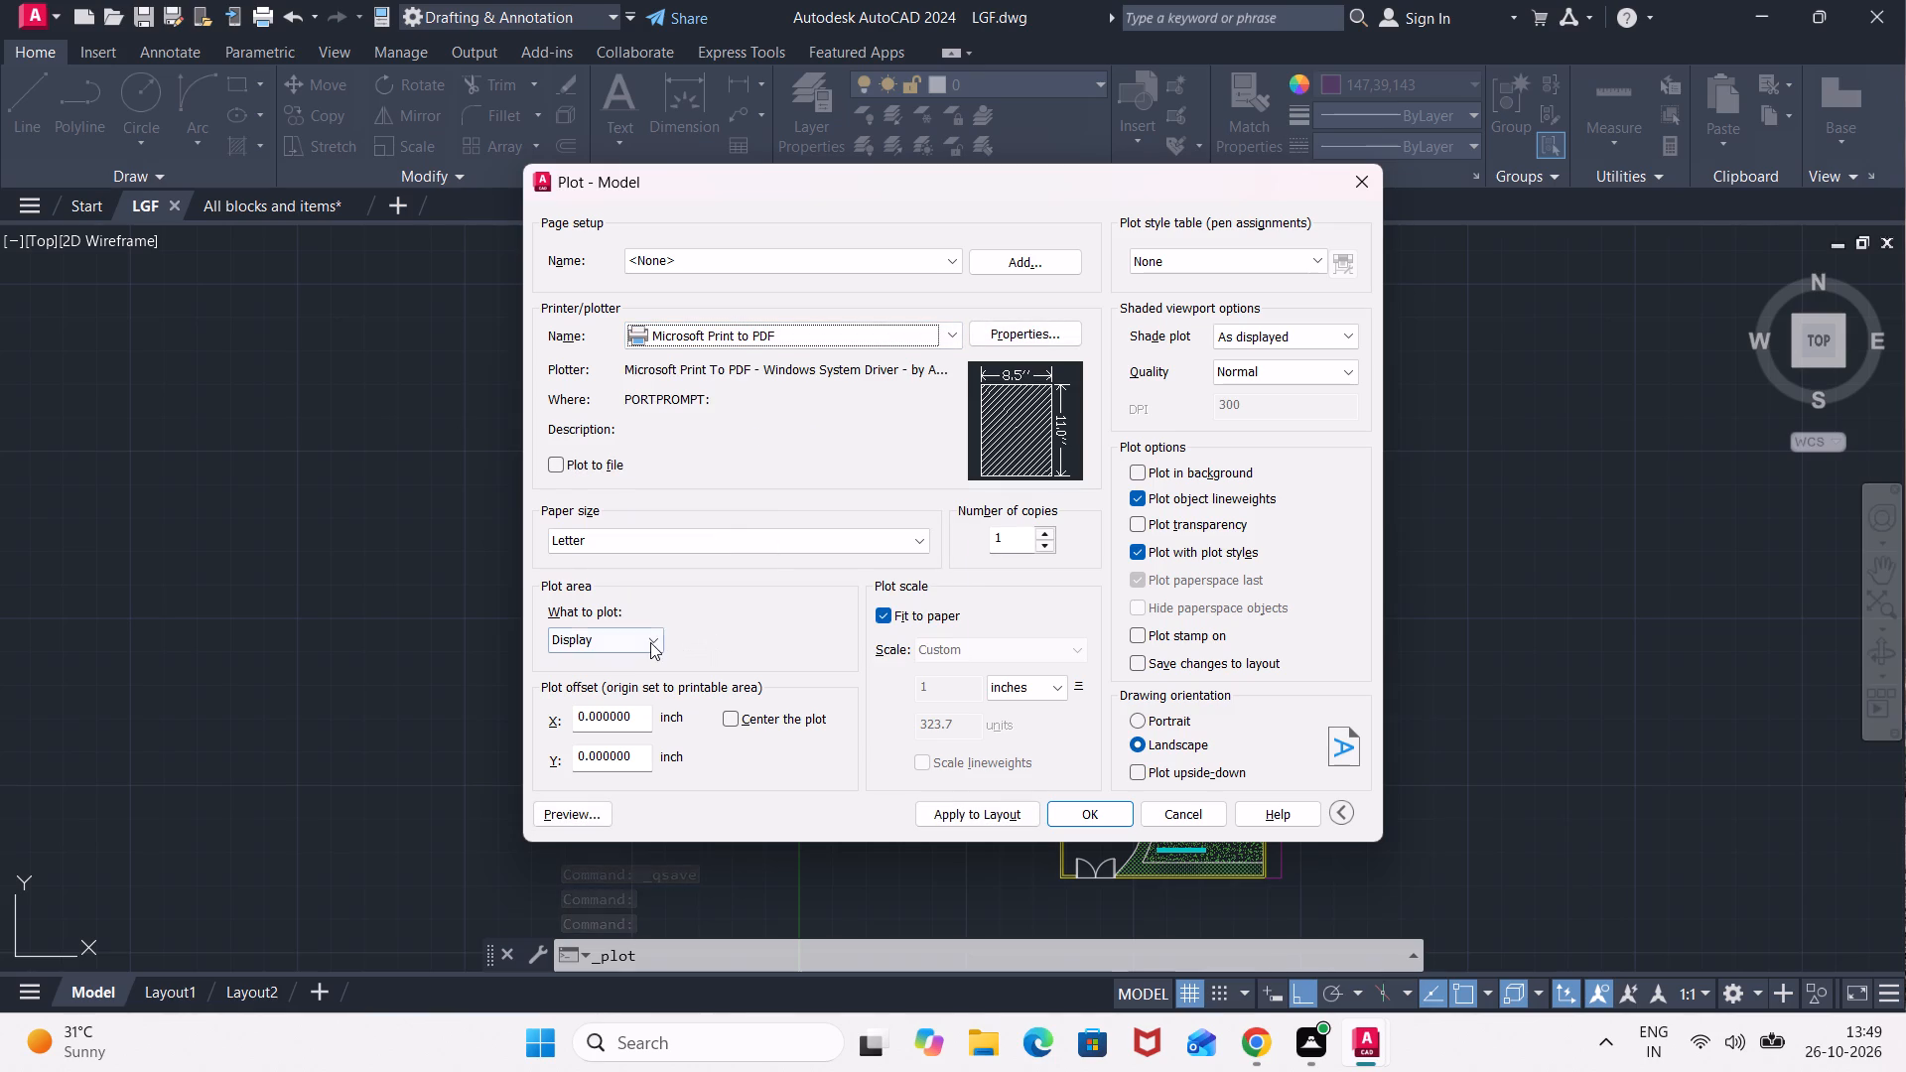
{"action": "left_click", "coordinate": [650, 642]}
{"action": "left_click", "coordinate": [654, 703]}
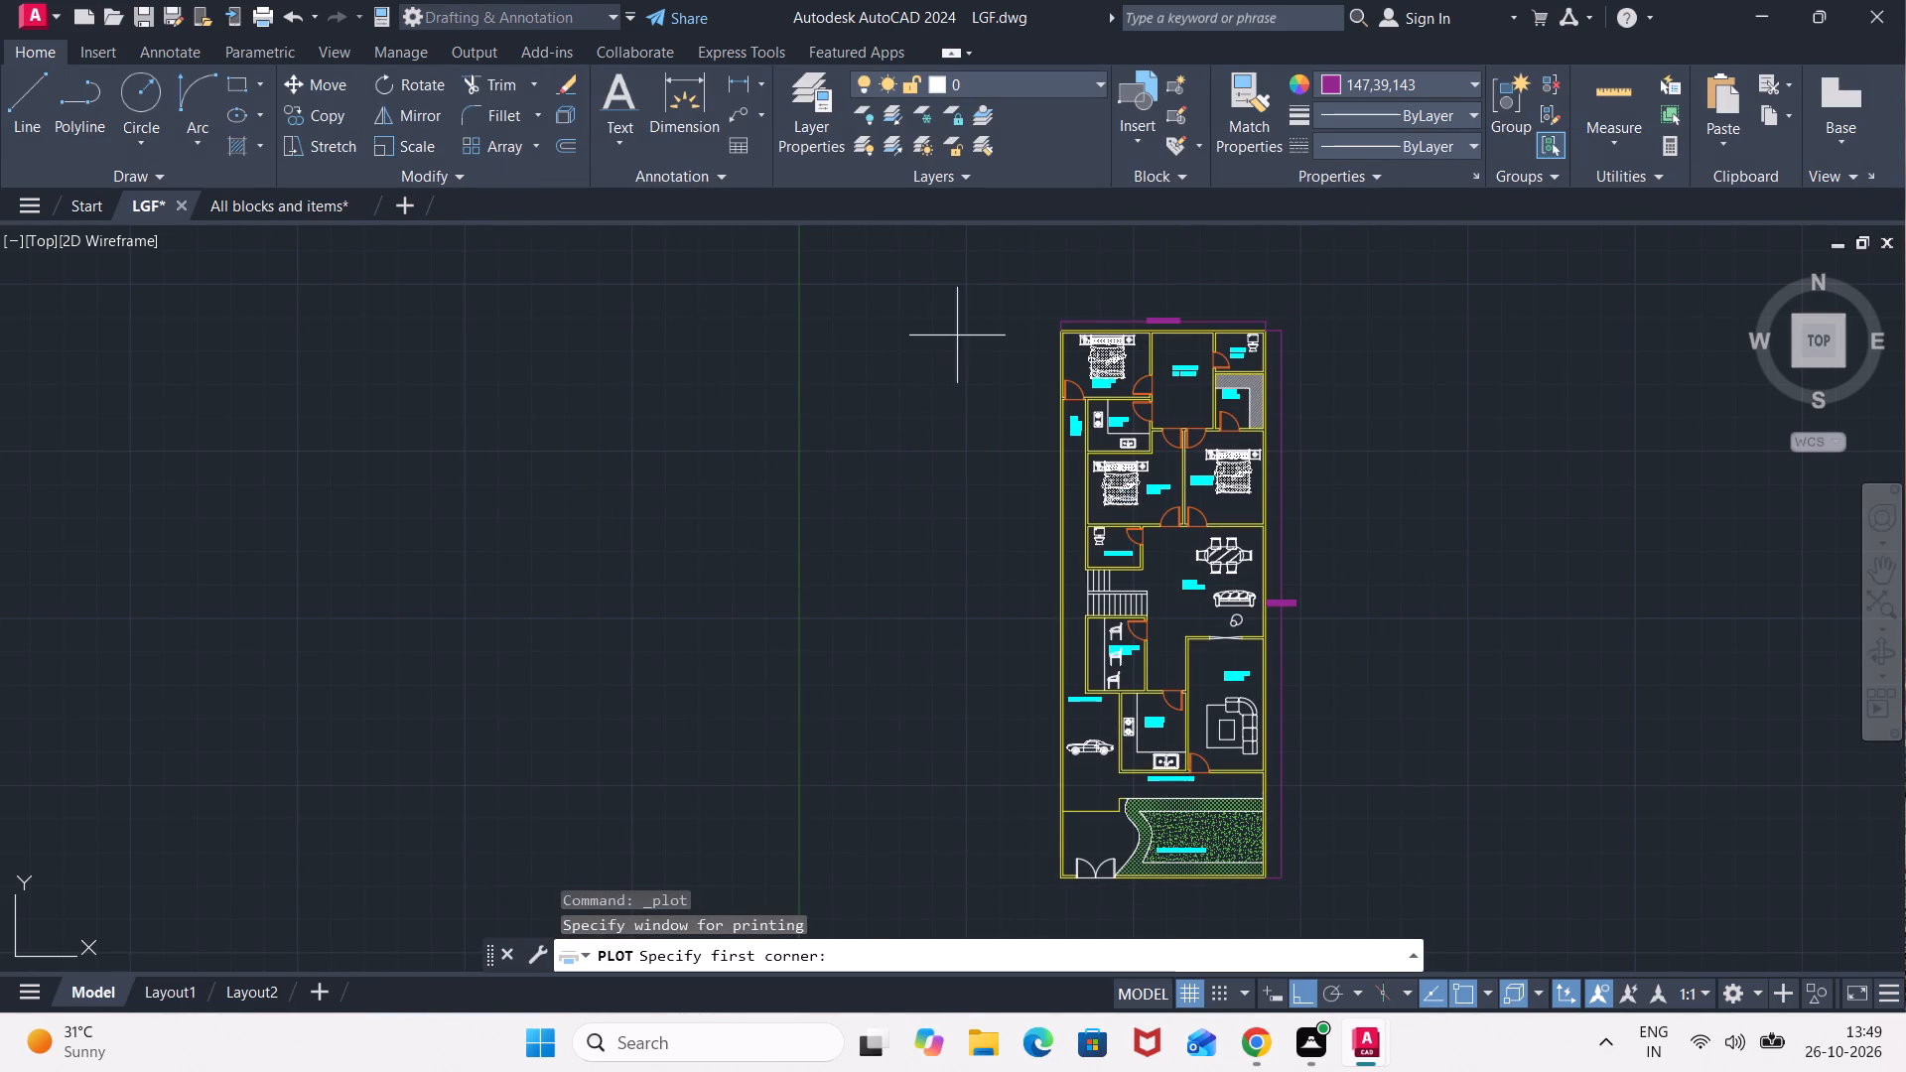
{"action": "left_click", "coordinate": [966, 299]}
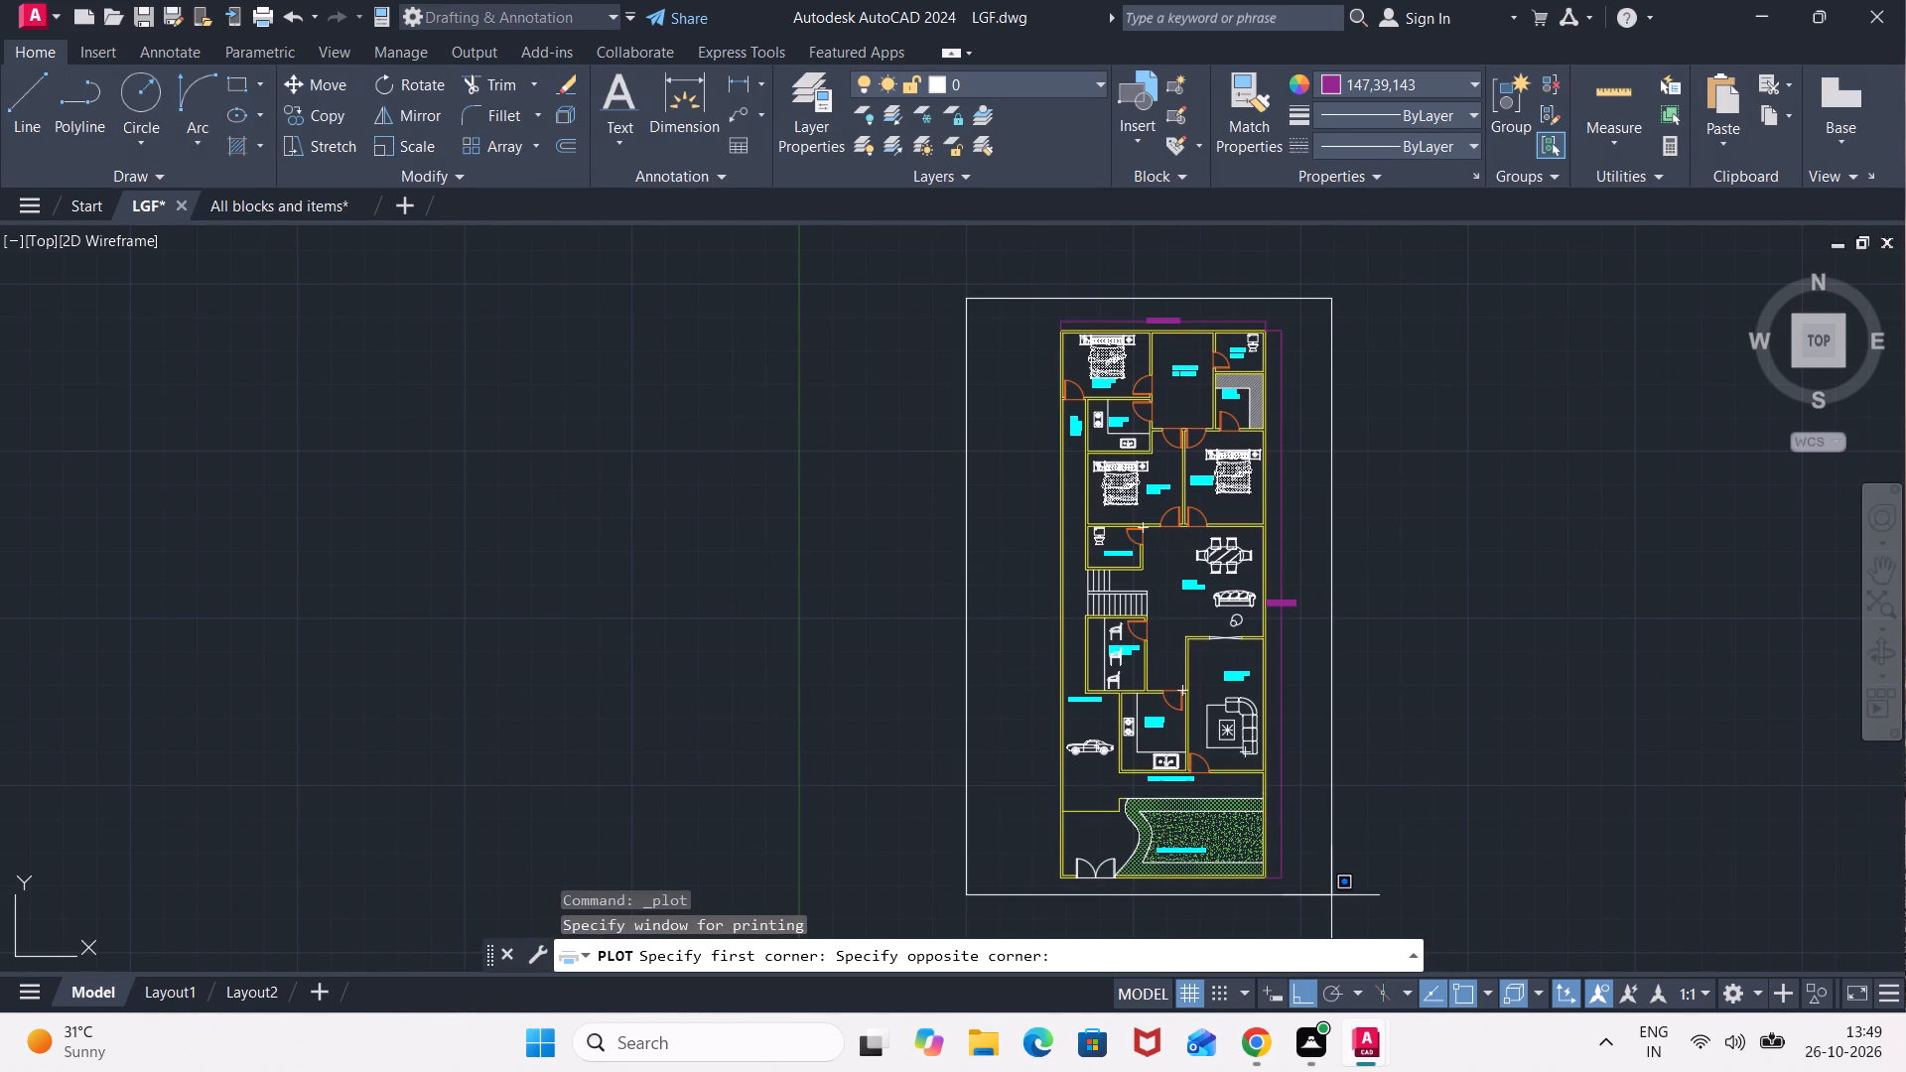
{"action": "scroll", "coordinate": [1332, 894], "scroll_direction": "up", "scroll_amount": 4}
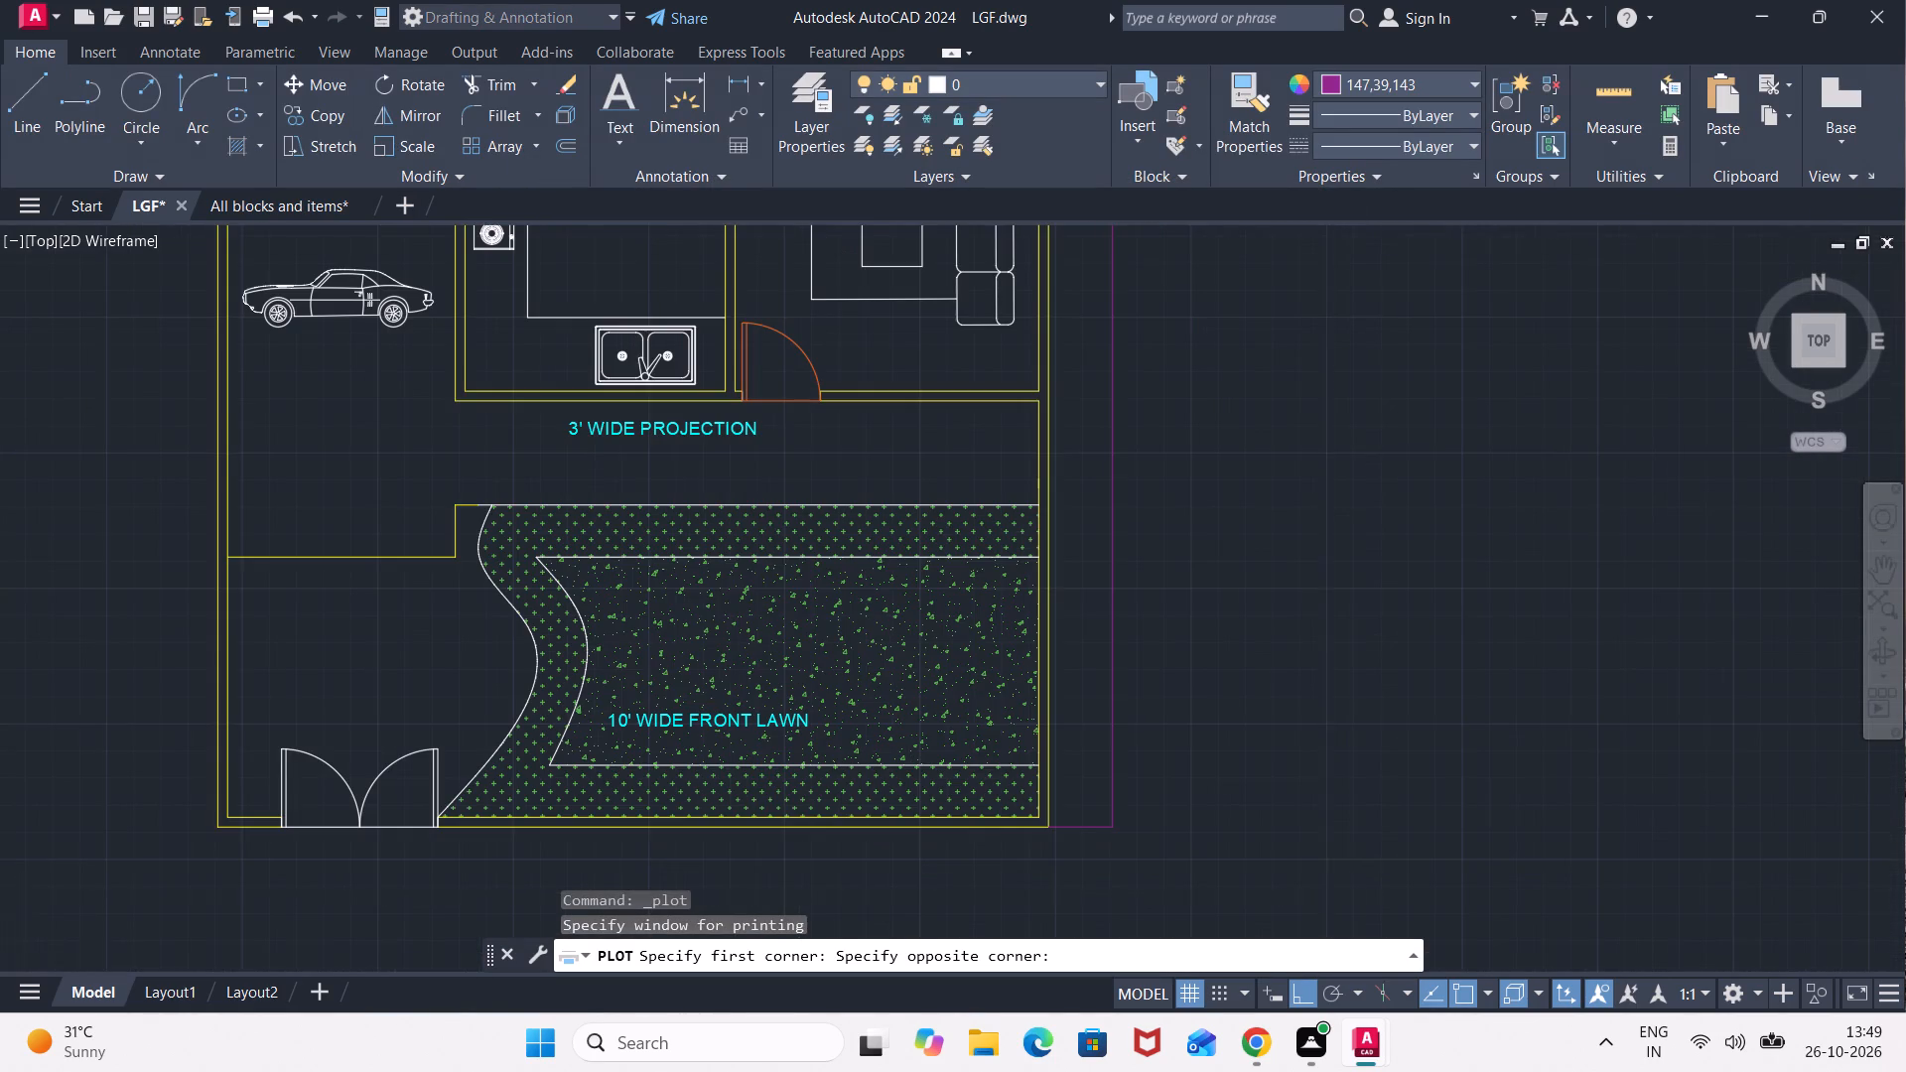
{"action": "left_click", "coordinate": [1333, 894]}
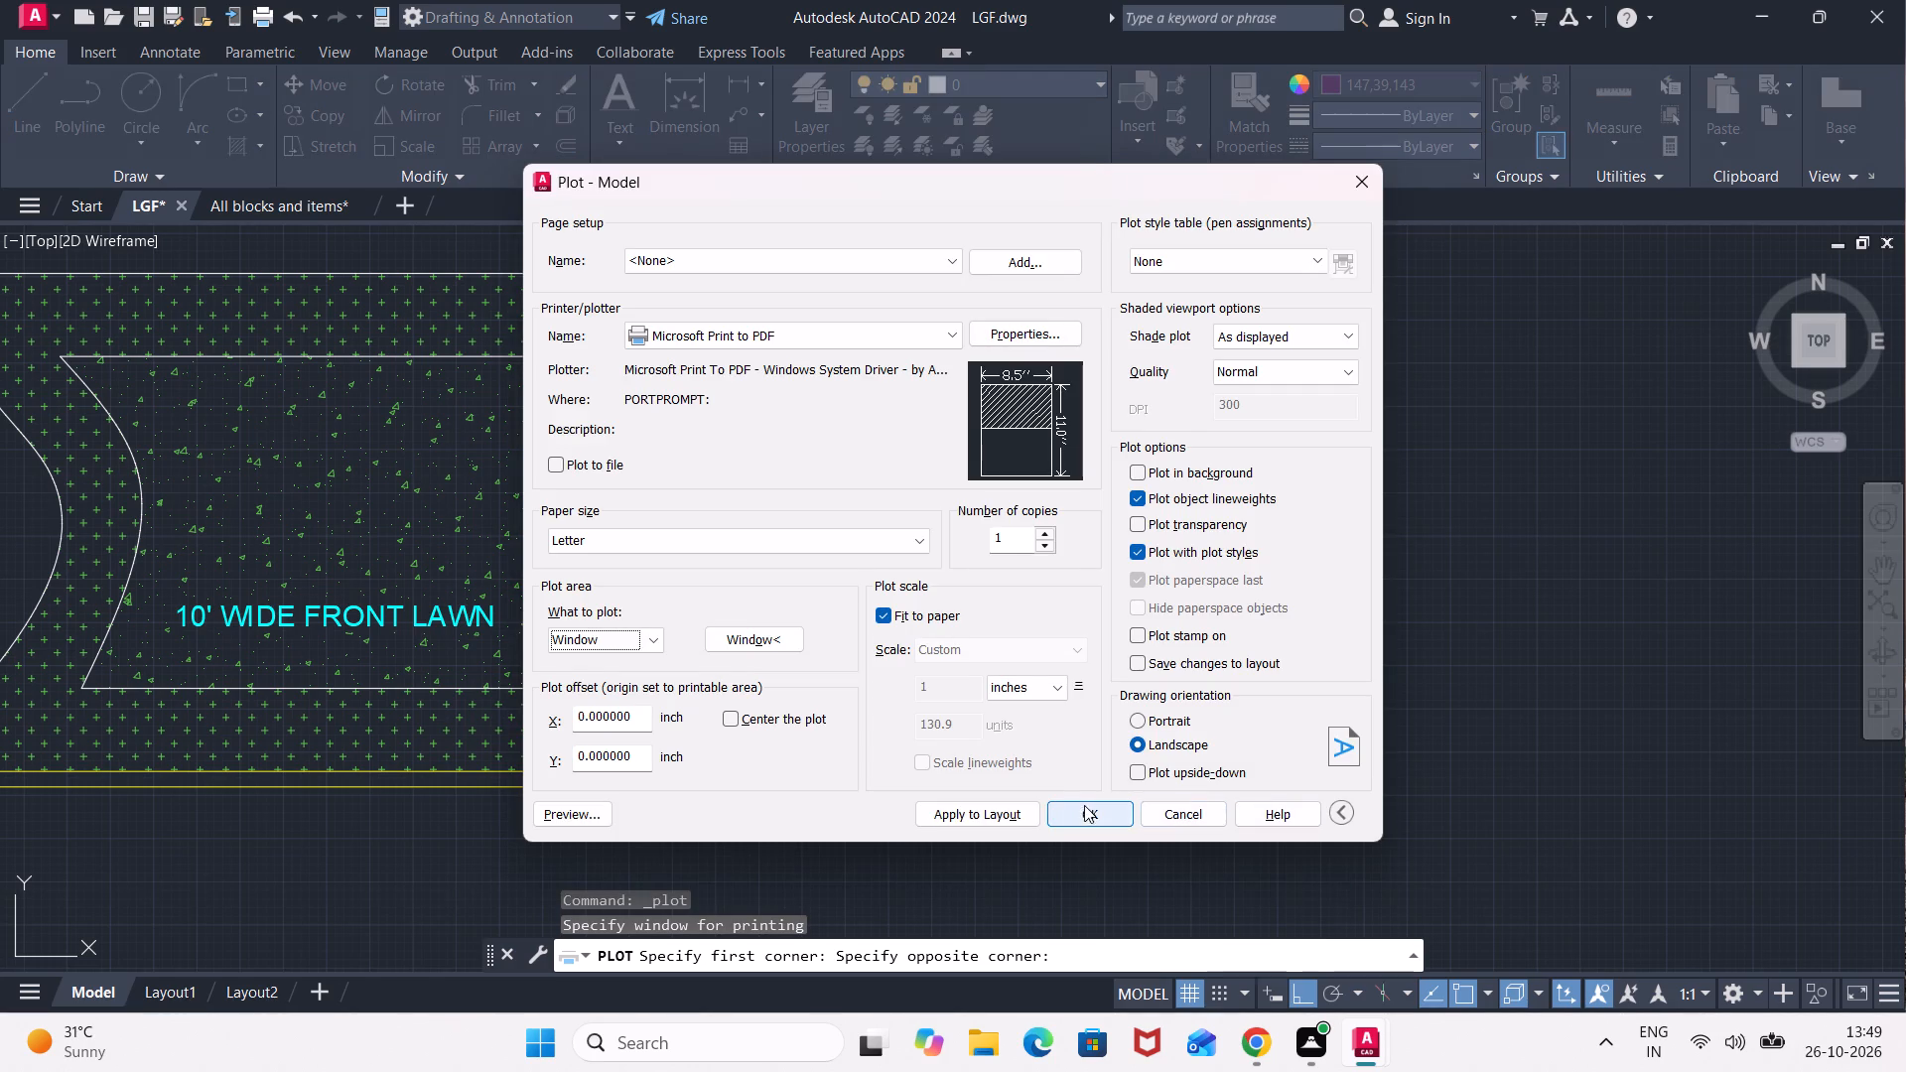
Plot the windowed plan and save the PDF output as LGF in the Documents folder.
{"action": "left_click", "coordinate": [1094, 809]}
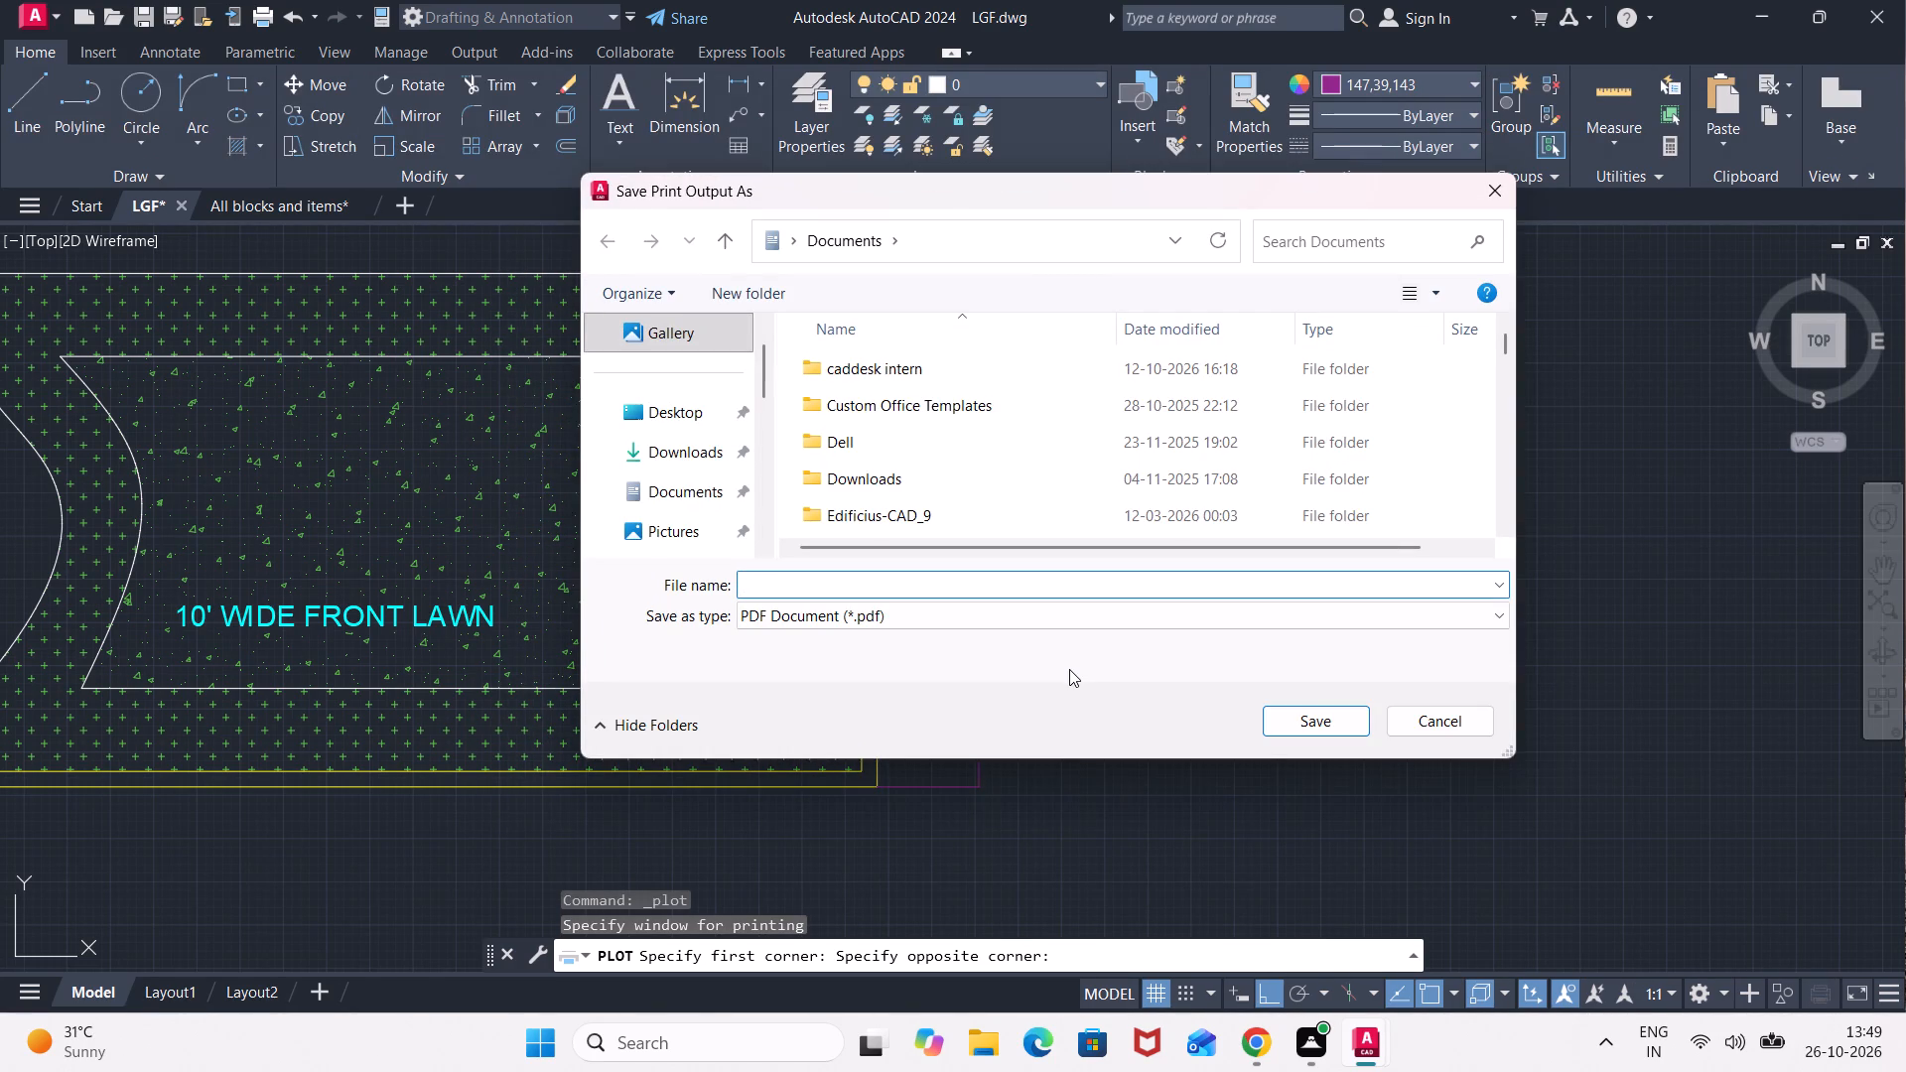
{"action": "type", "text": "LGF"}
{"action": "key", "text": "Return"}
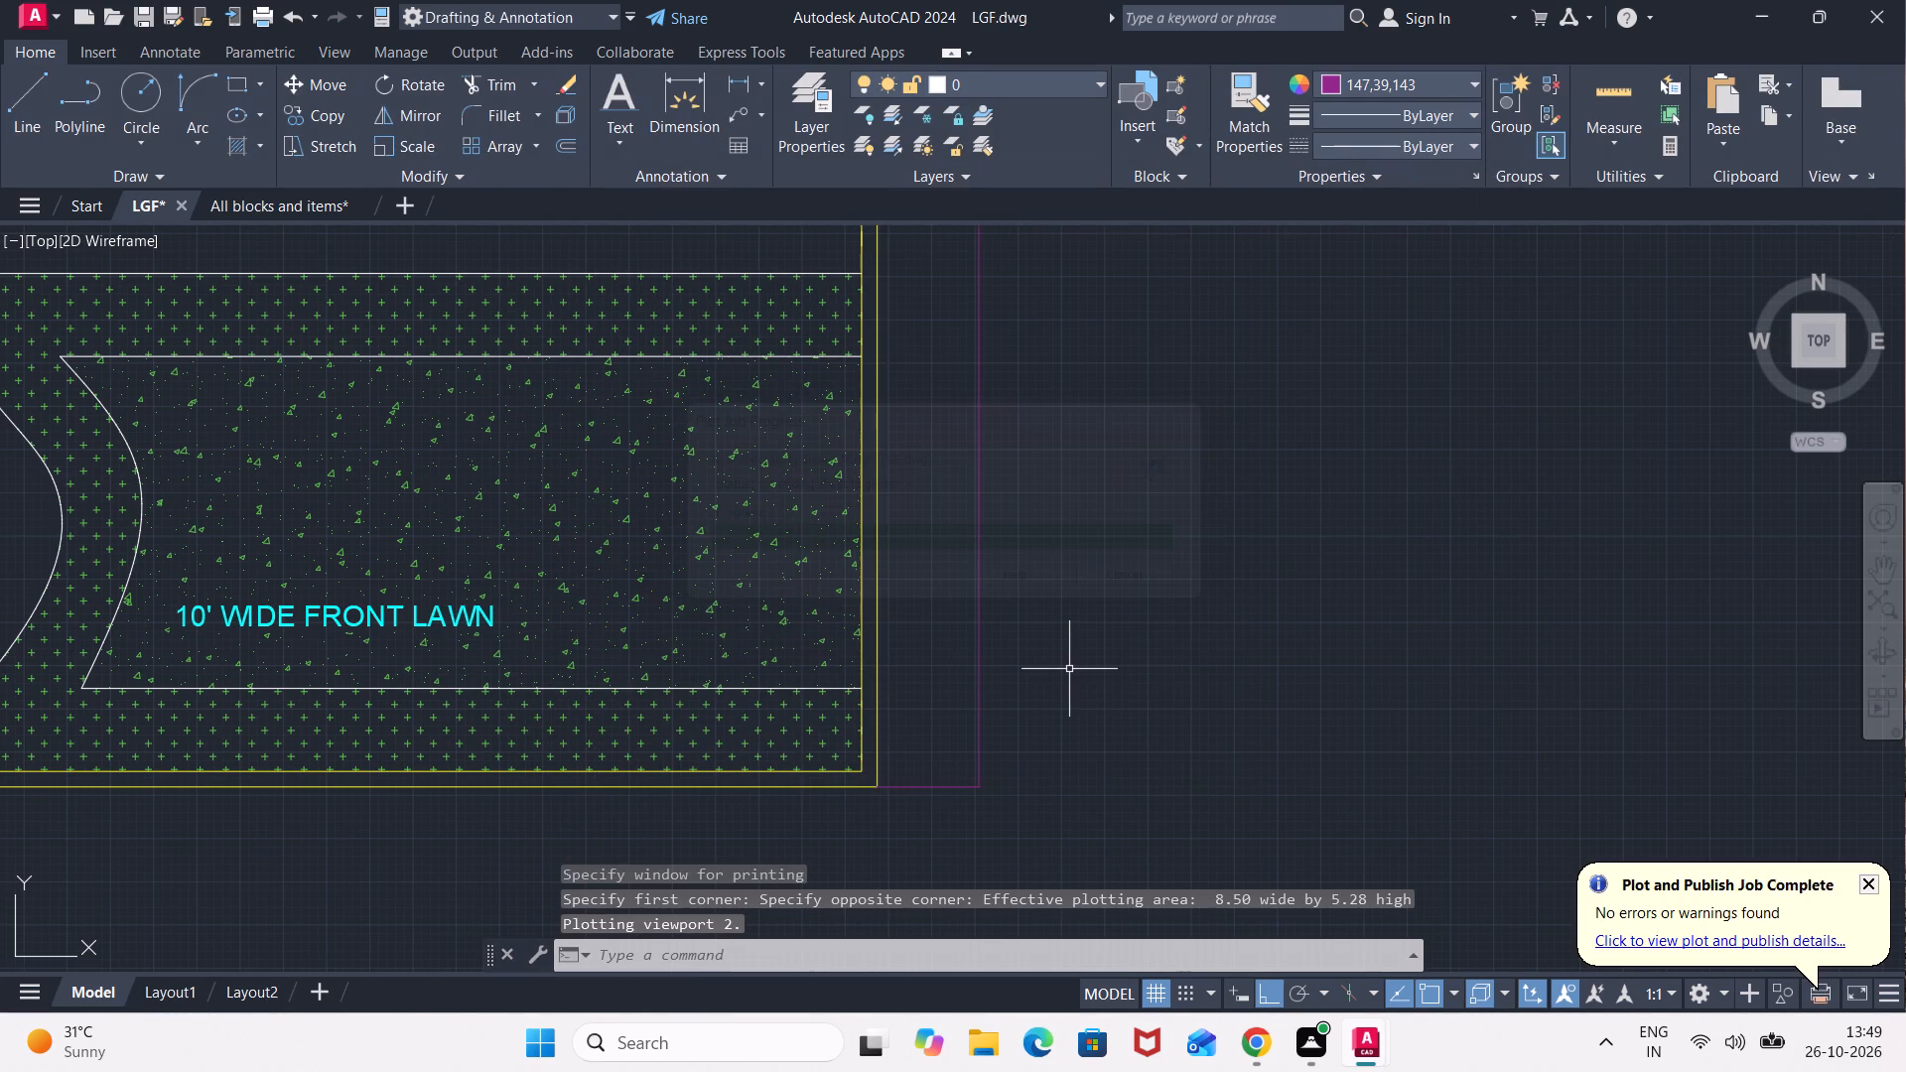